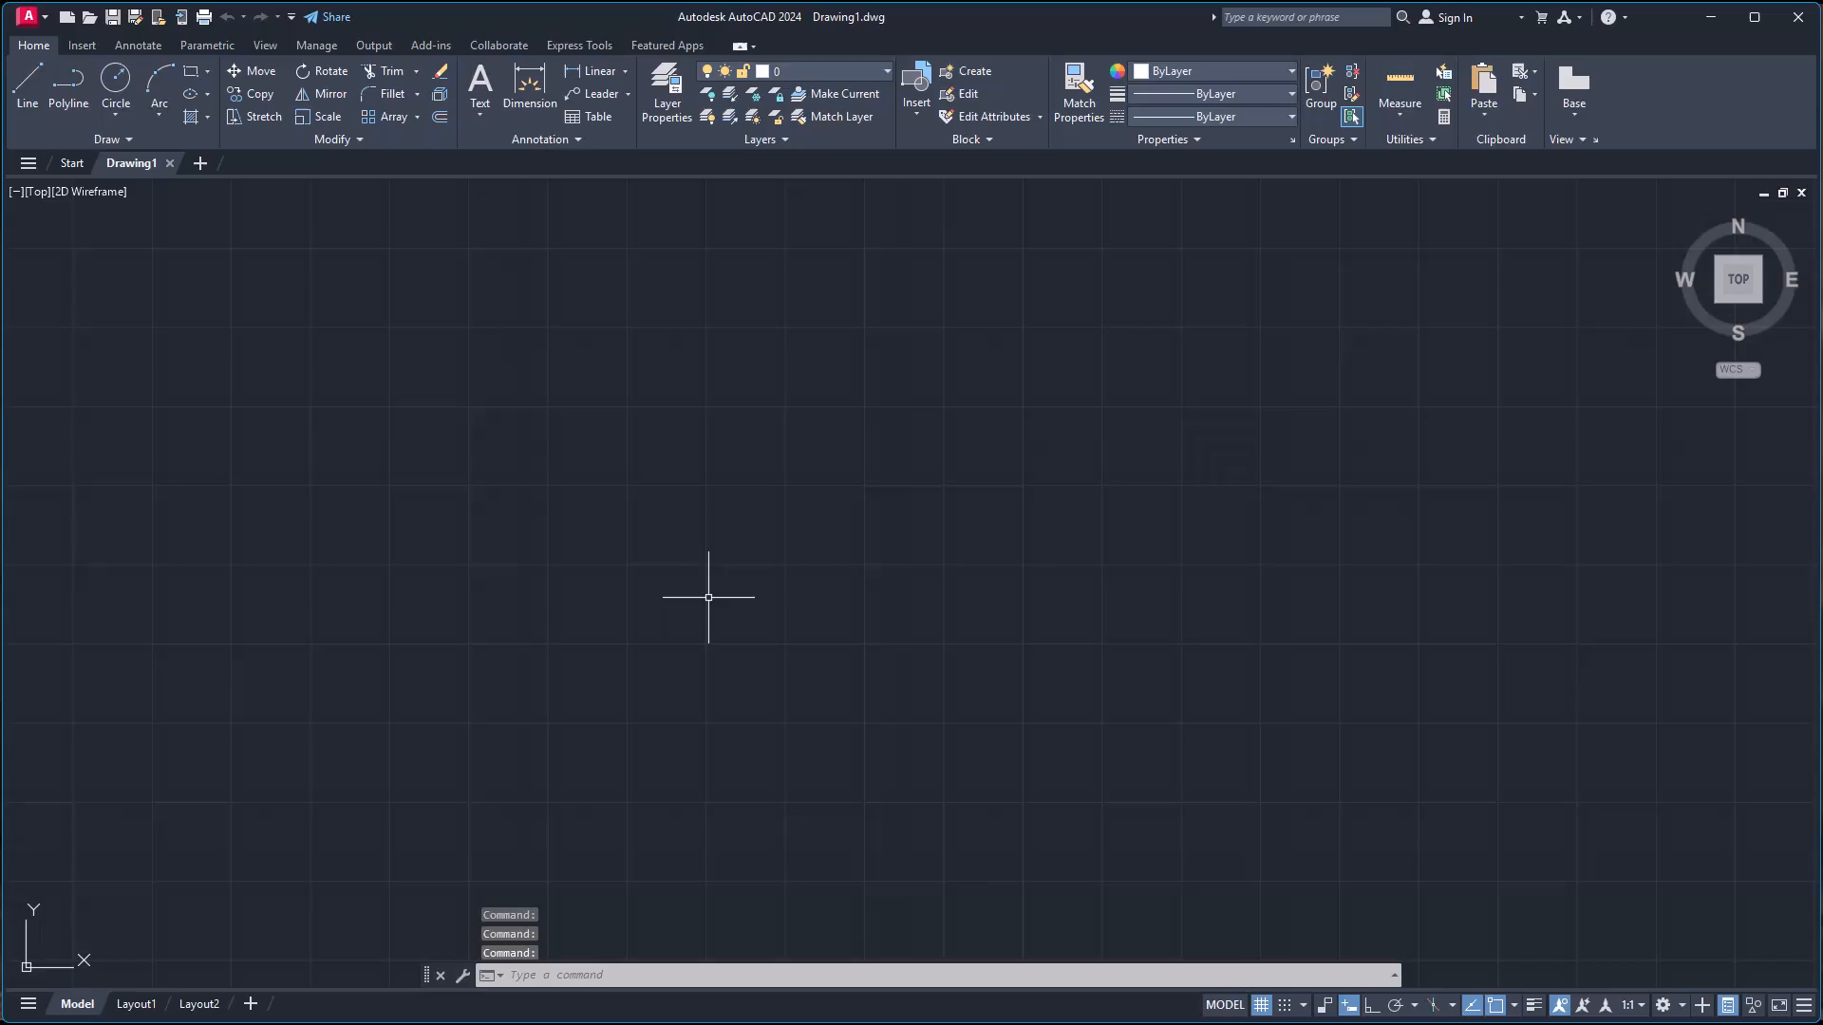
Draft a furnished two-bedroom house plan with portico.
Configure the drawing units to Architectural length with 0'-0 1/2" precision and an insertion scale in inches.
text(un)
key(Return)
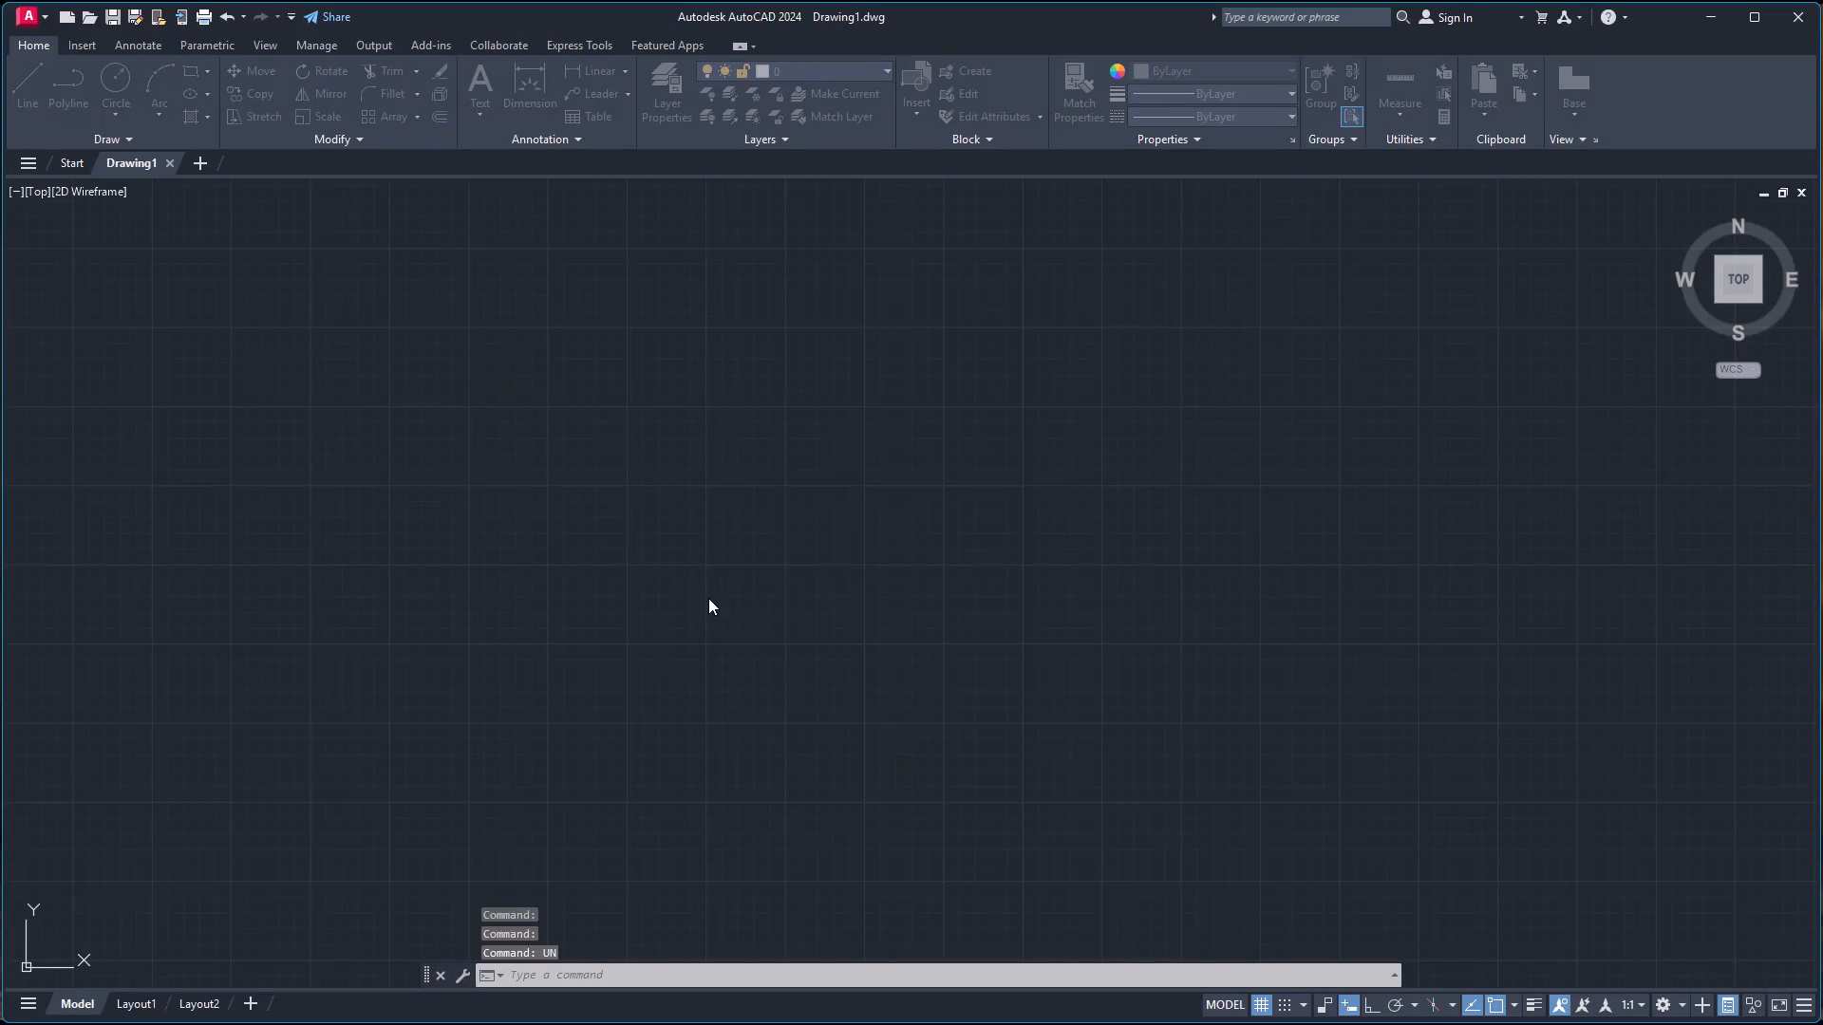
click(886, 378)
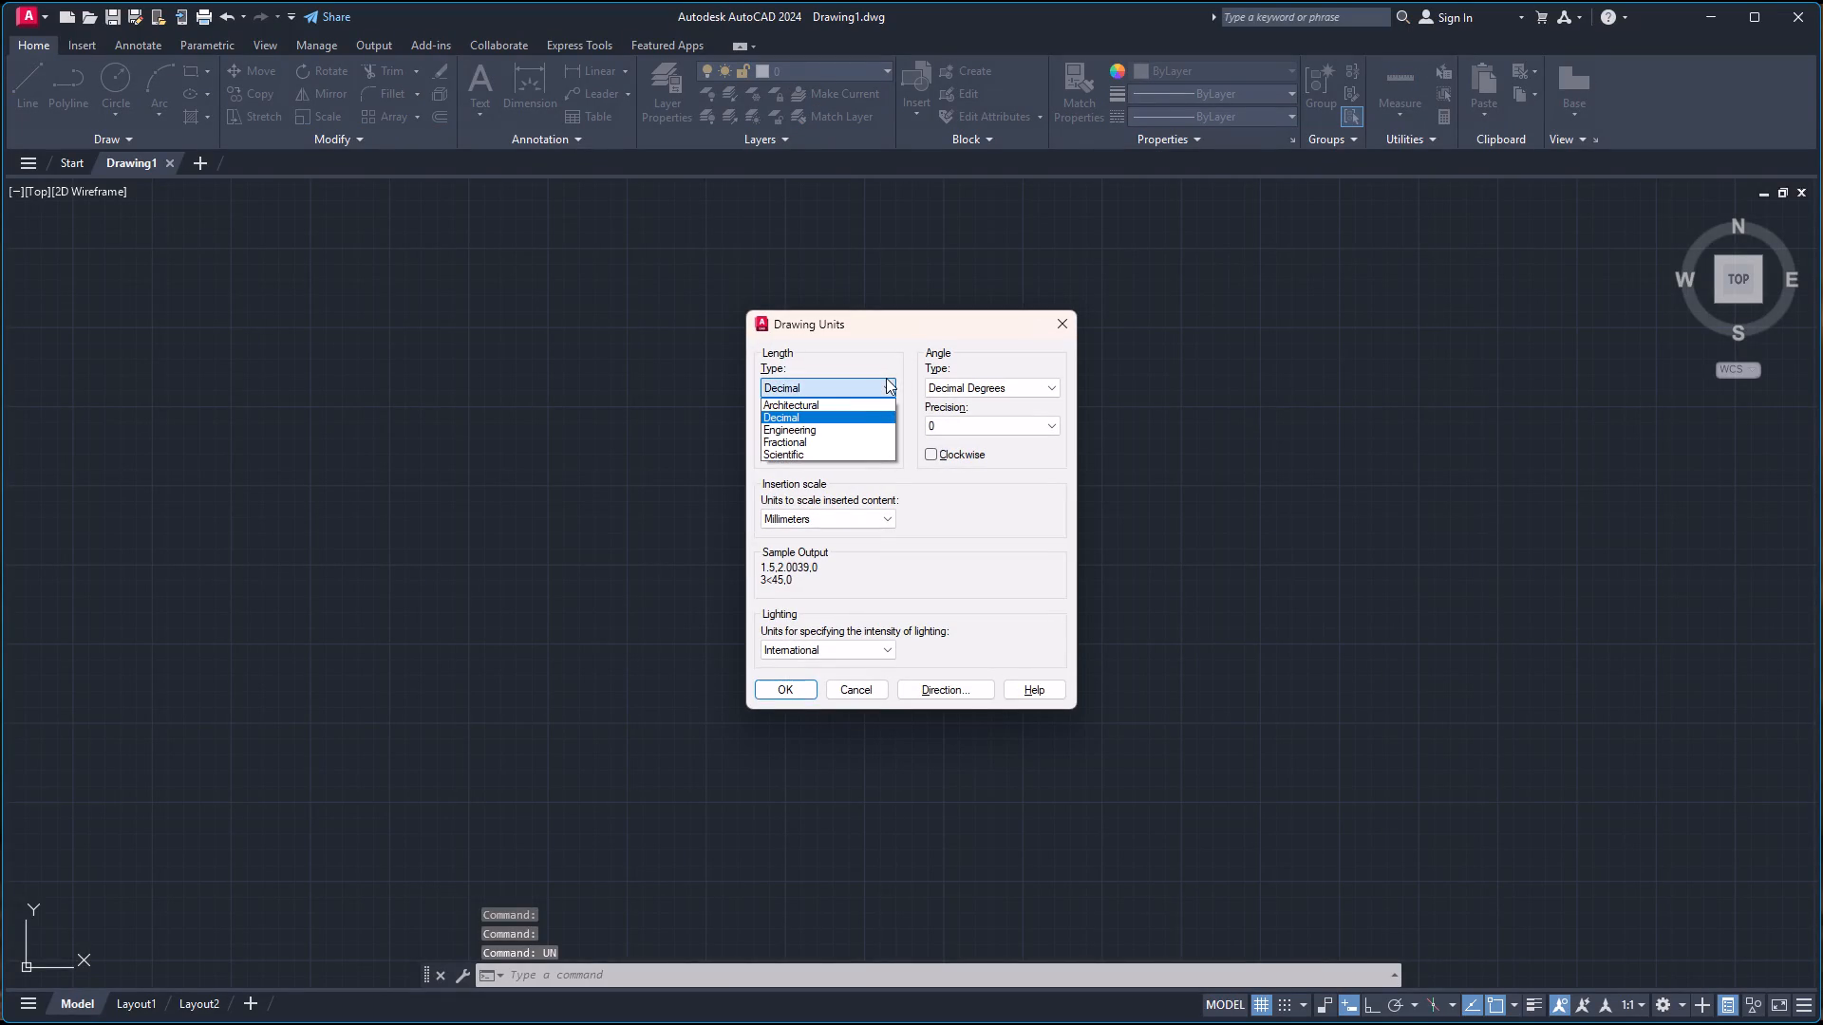
click(853, 407)
click(839, 422)
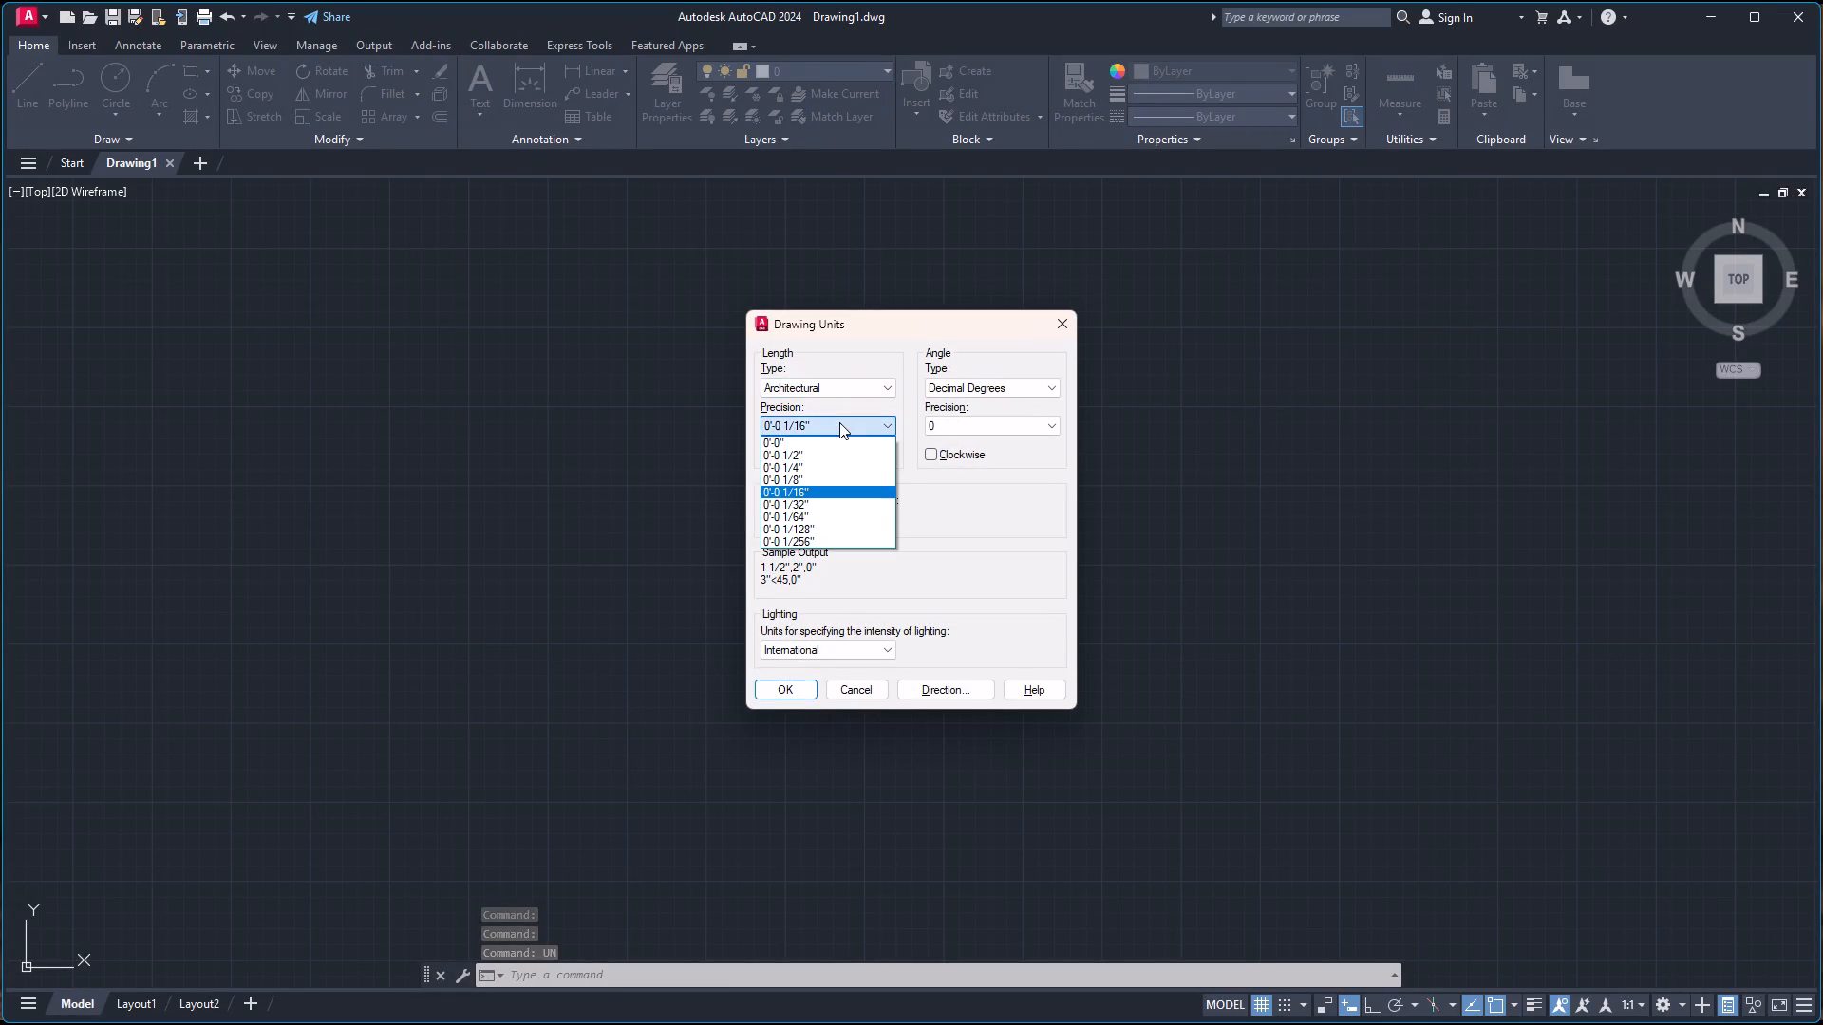
click(823, 454)
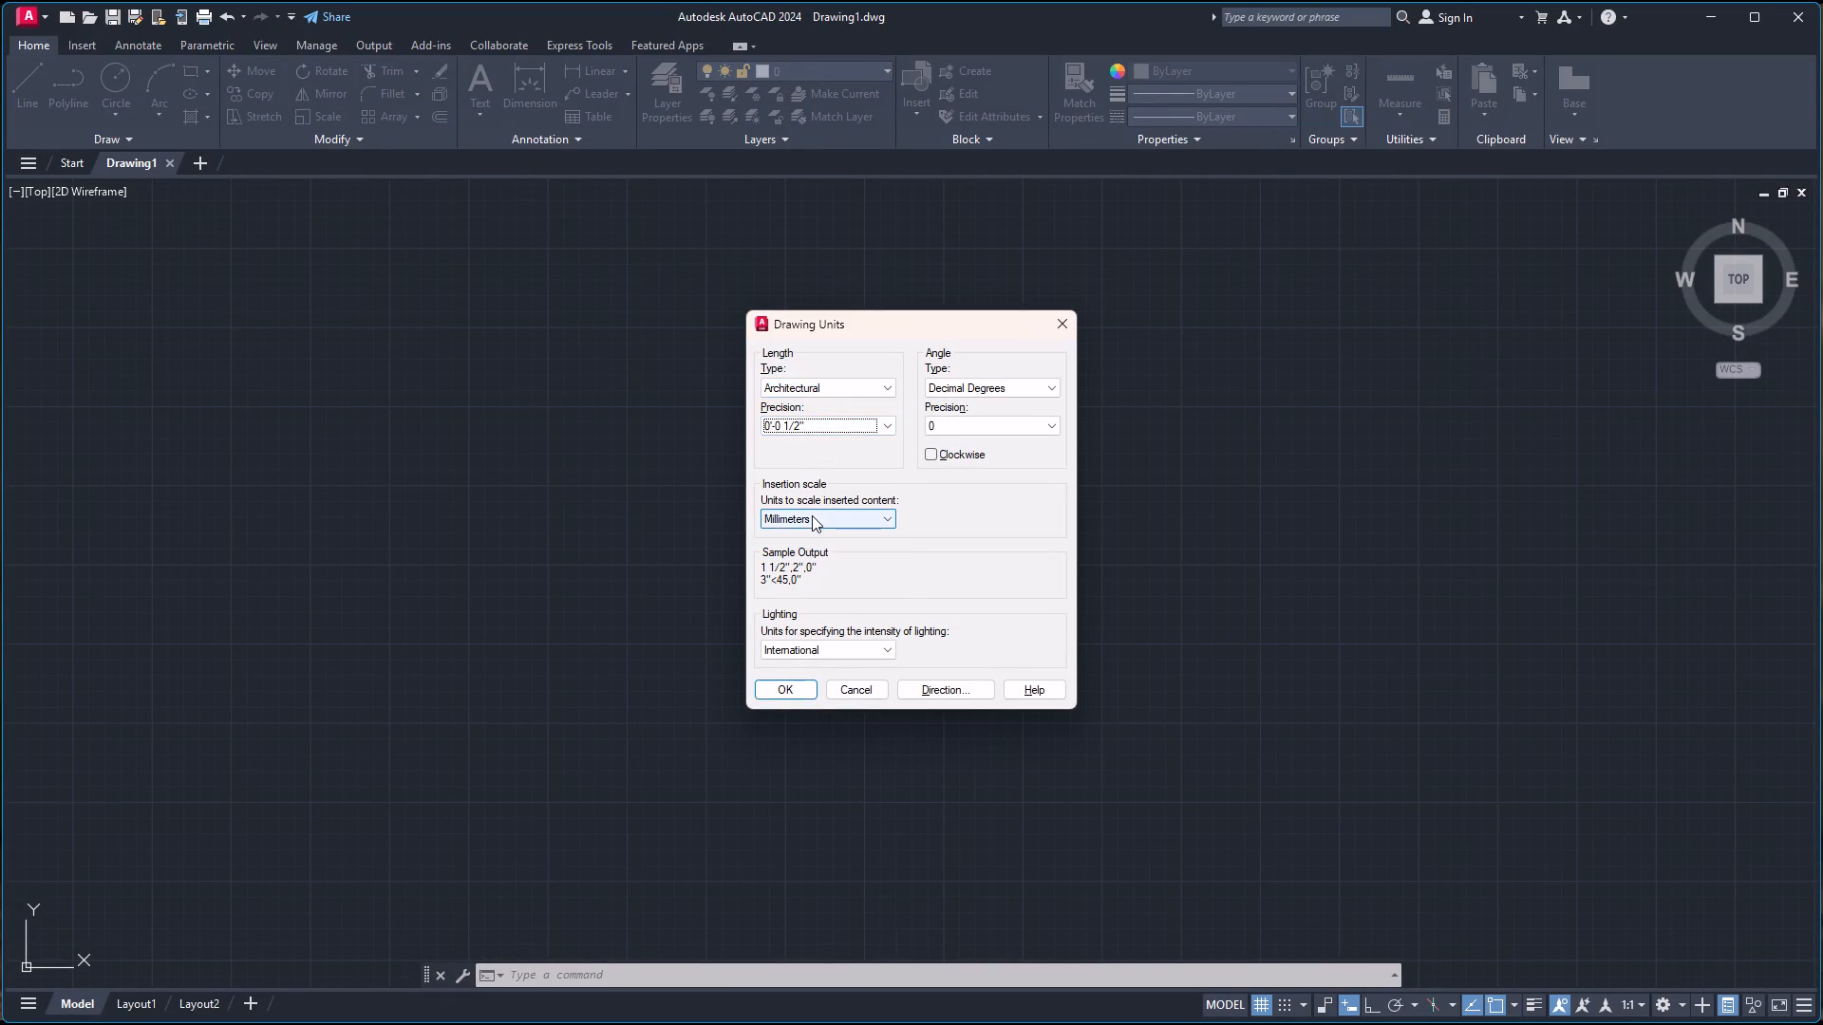
click(812, 515)
click(812, 543)
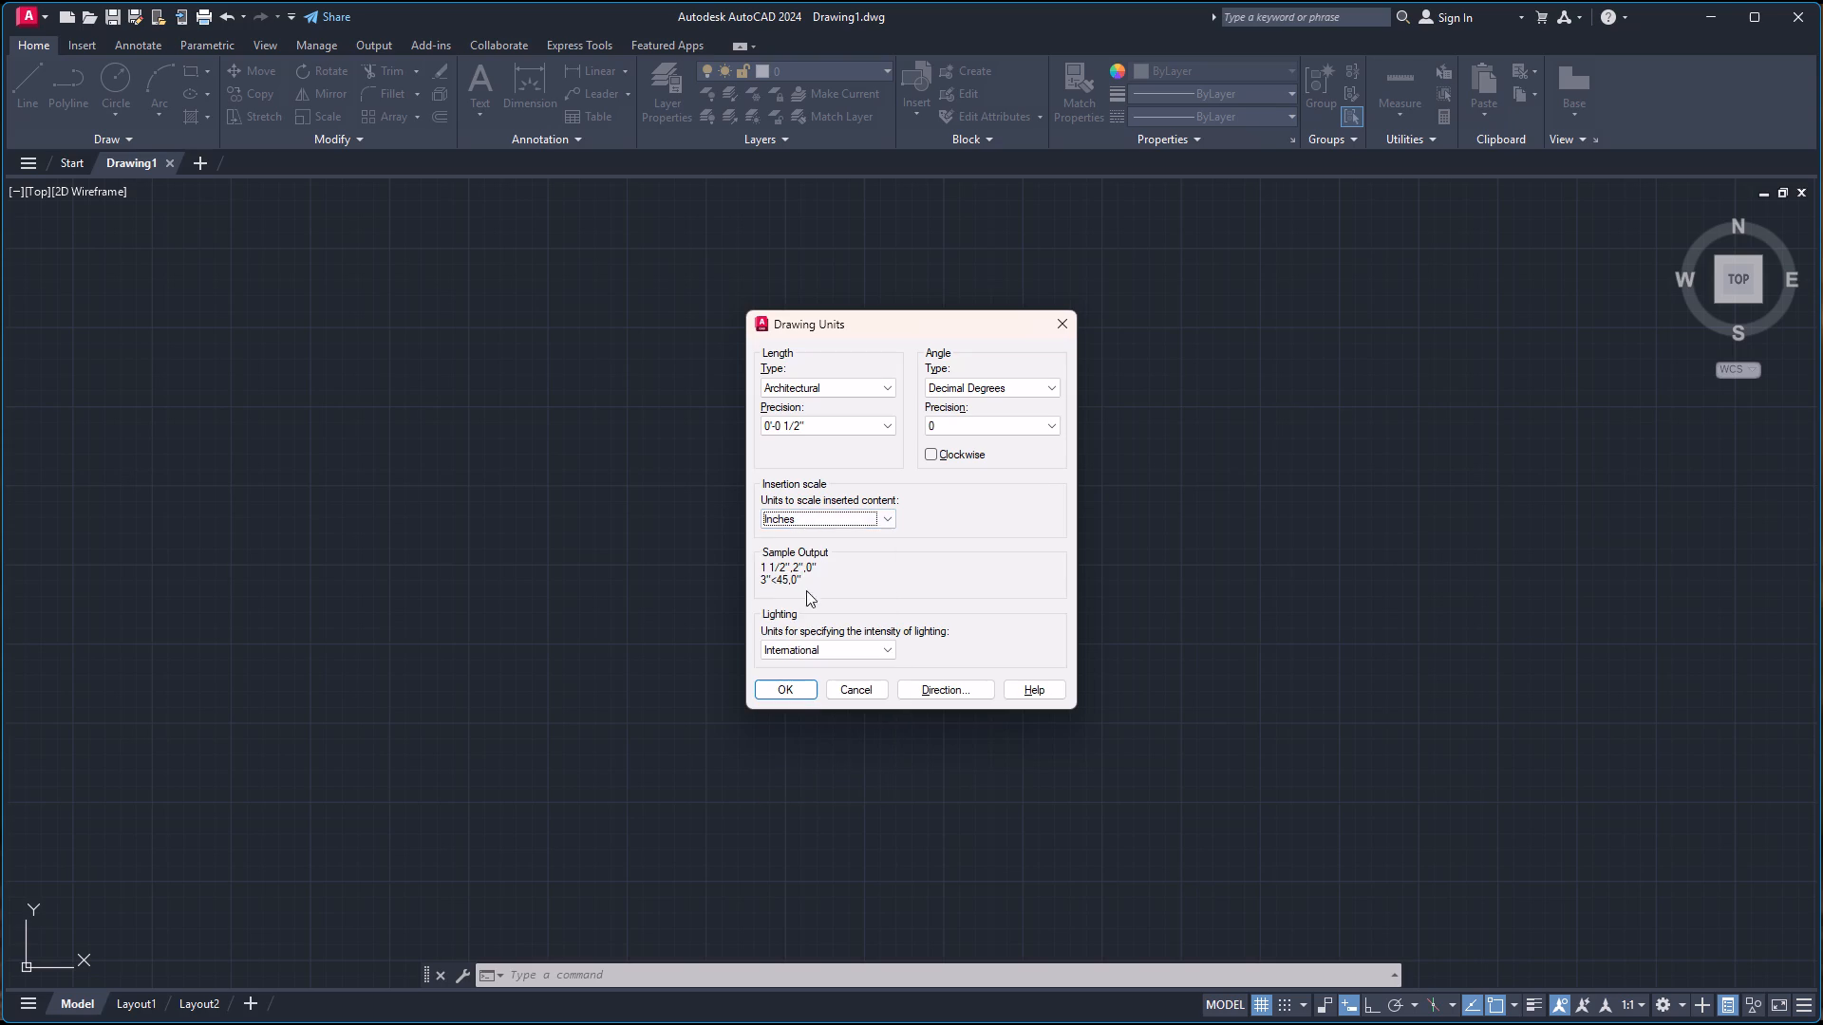
click(784, 701)
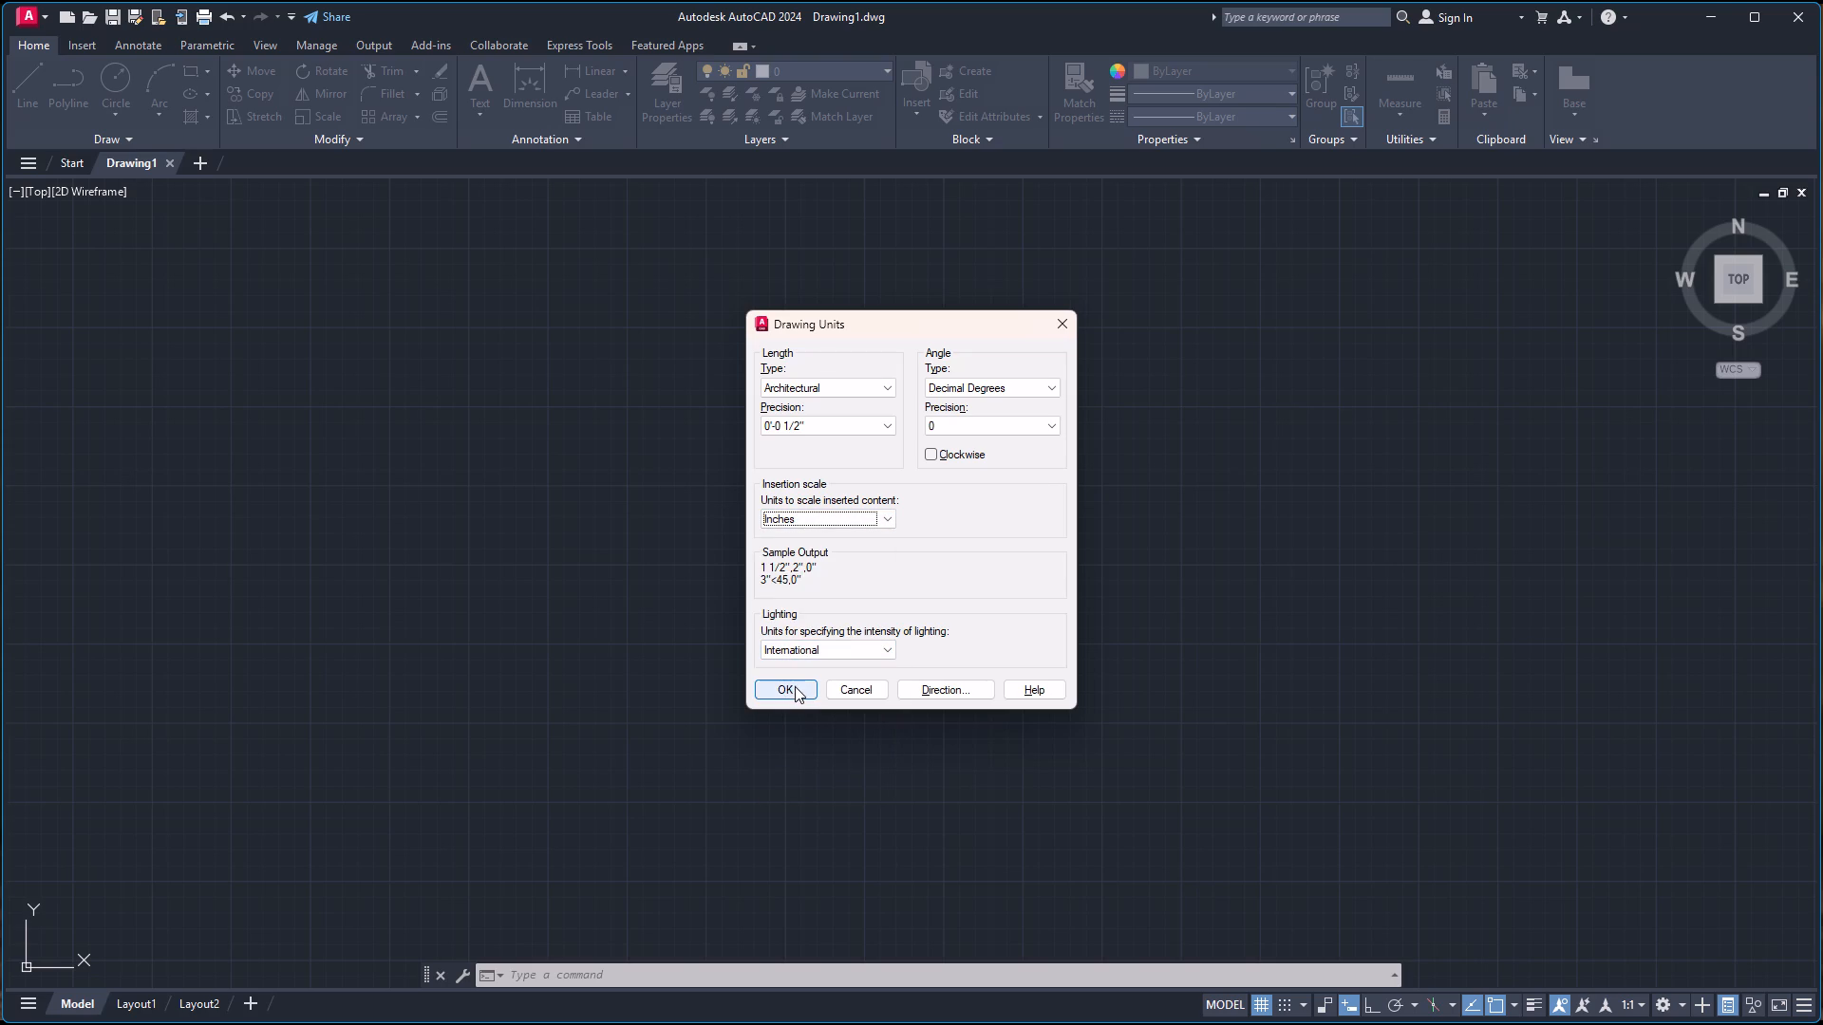
click(795, 686)
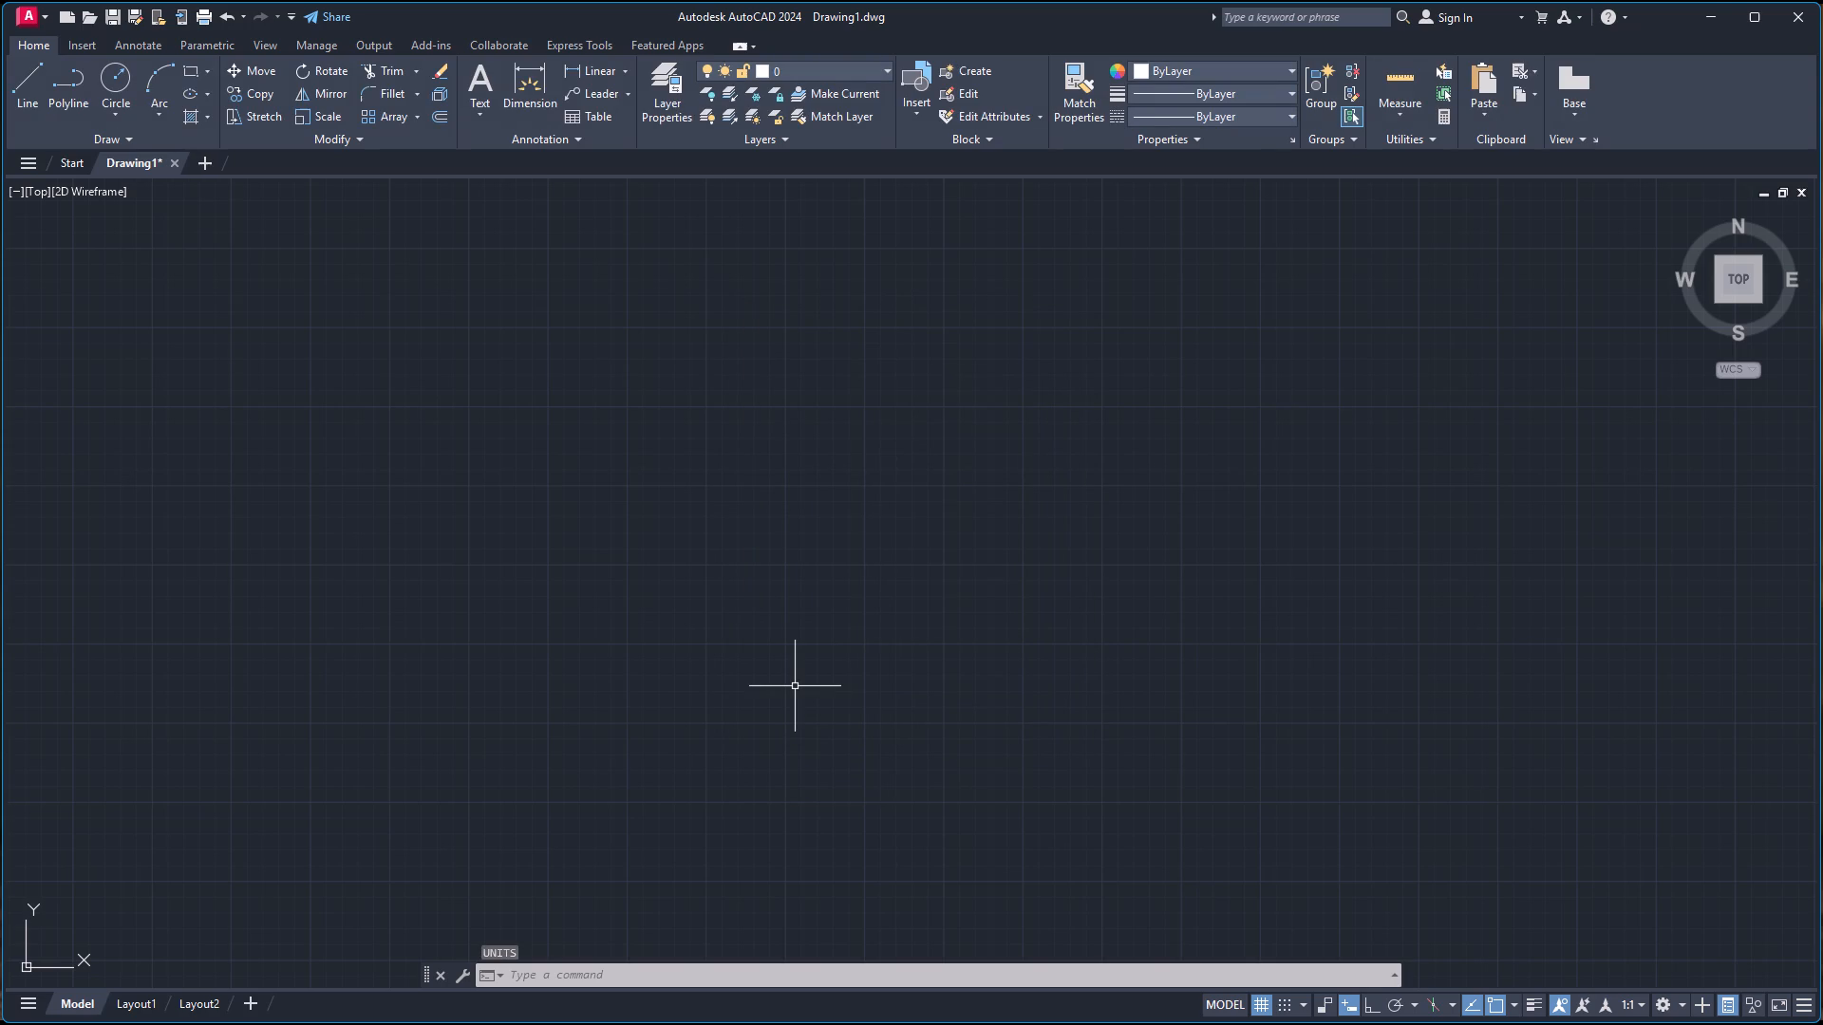
Open the Standard dimension style for modification and suppress both extension lines, Ext line 1 and Ext line 2.
key(d)
key(Return)
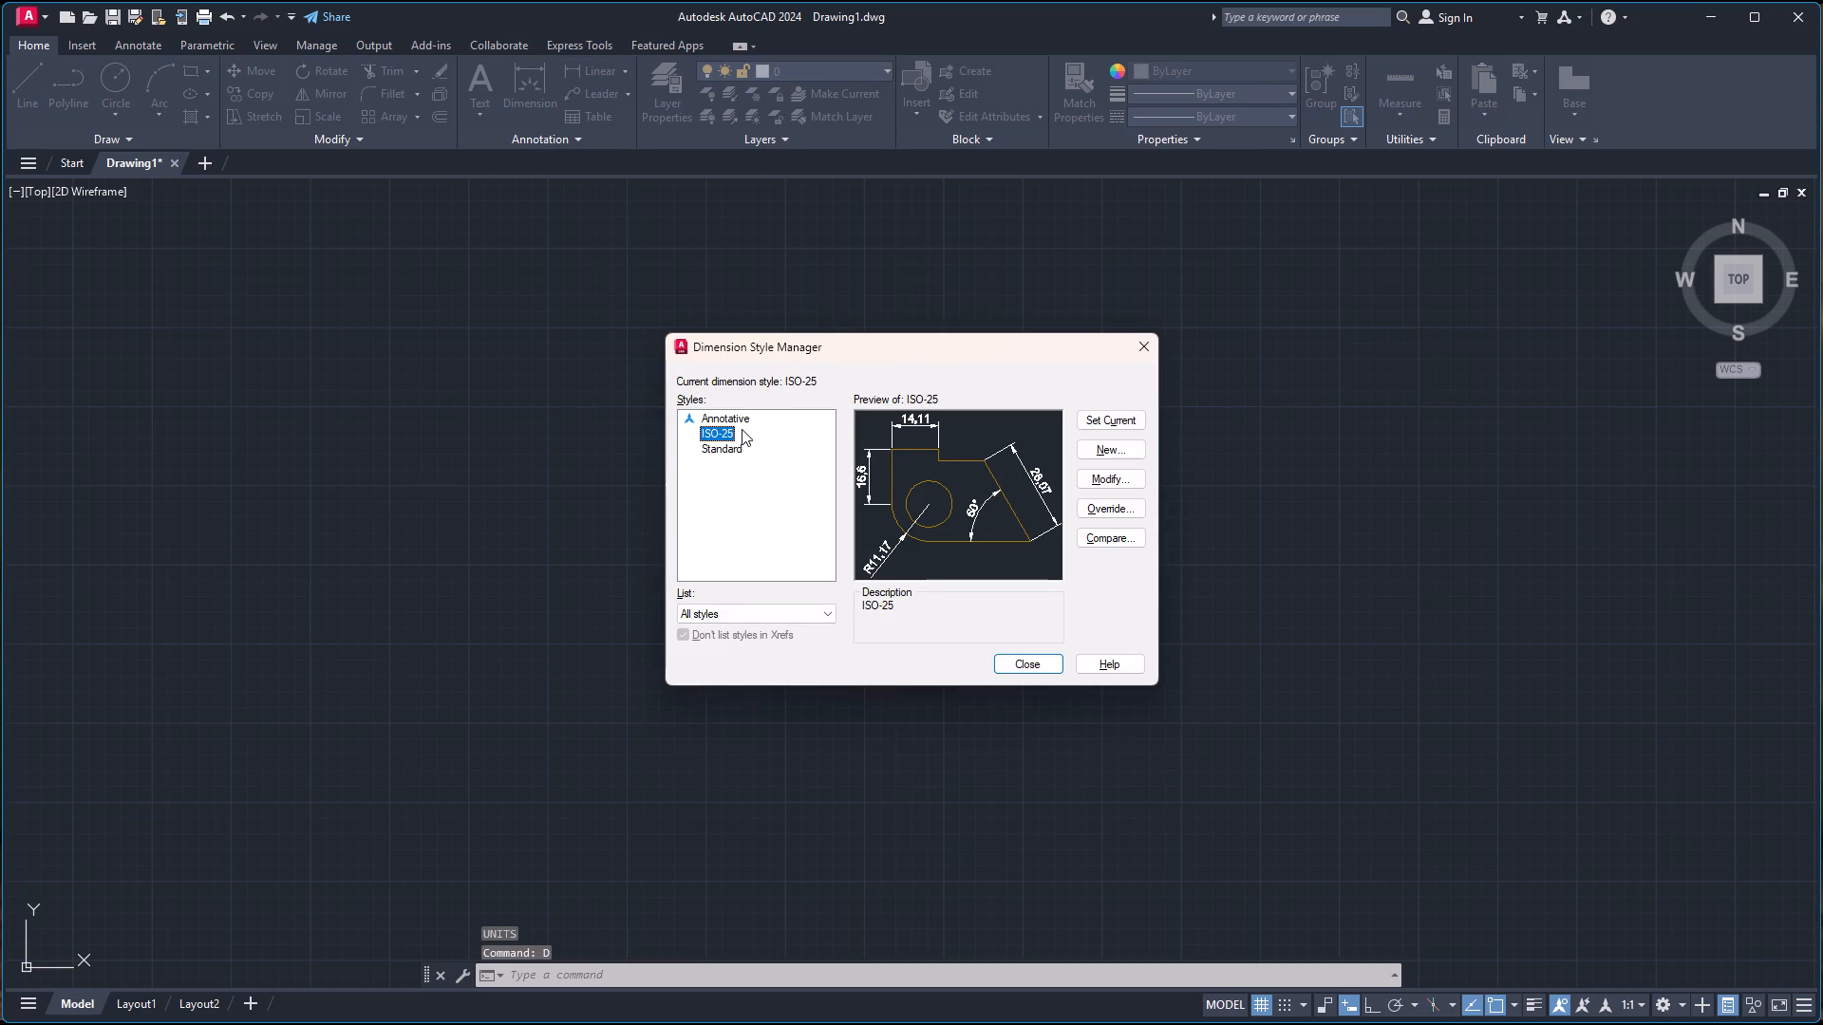
double_click(728, 452)
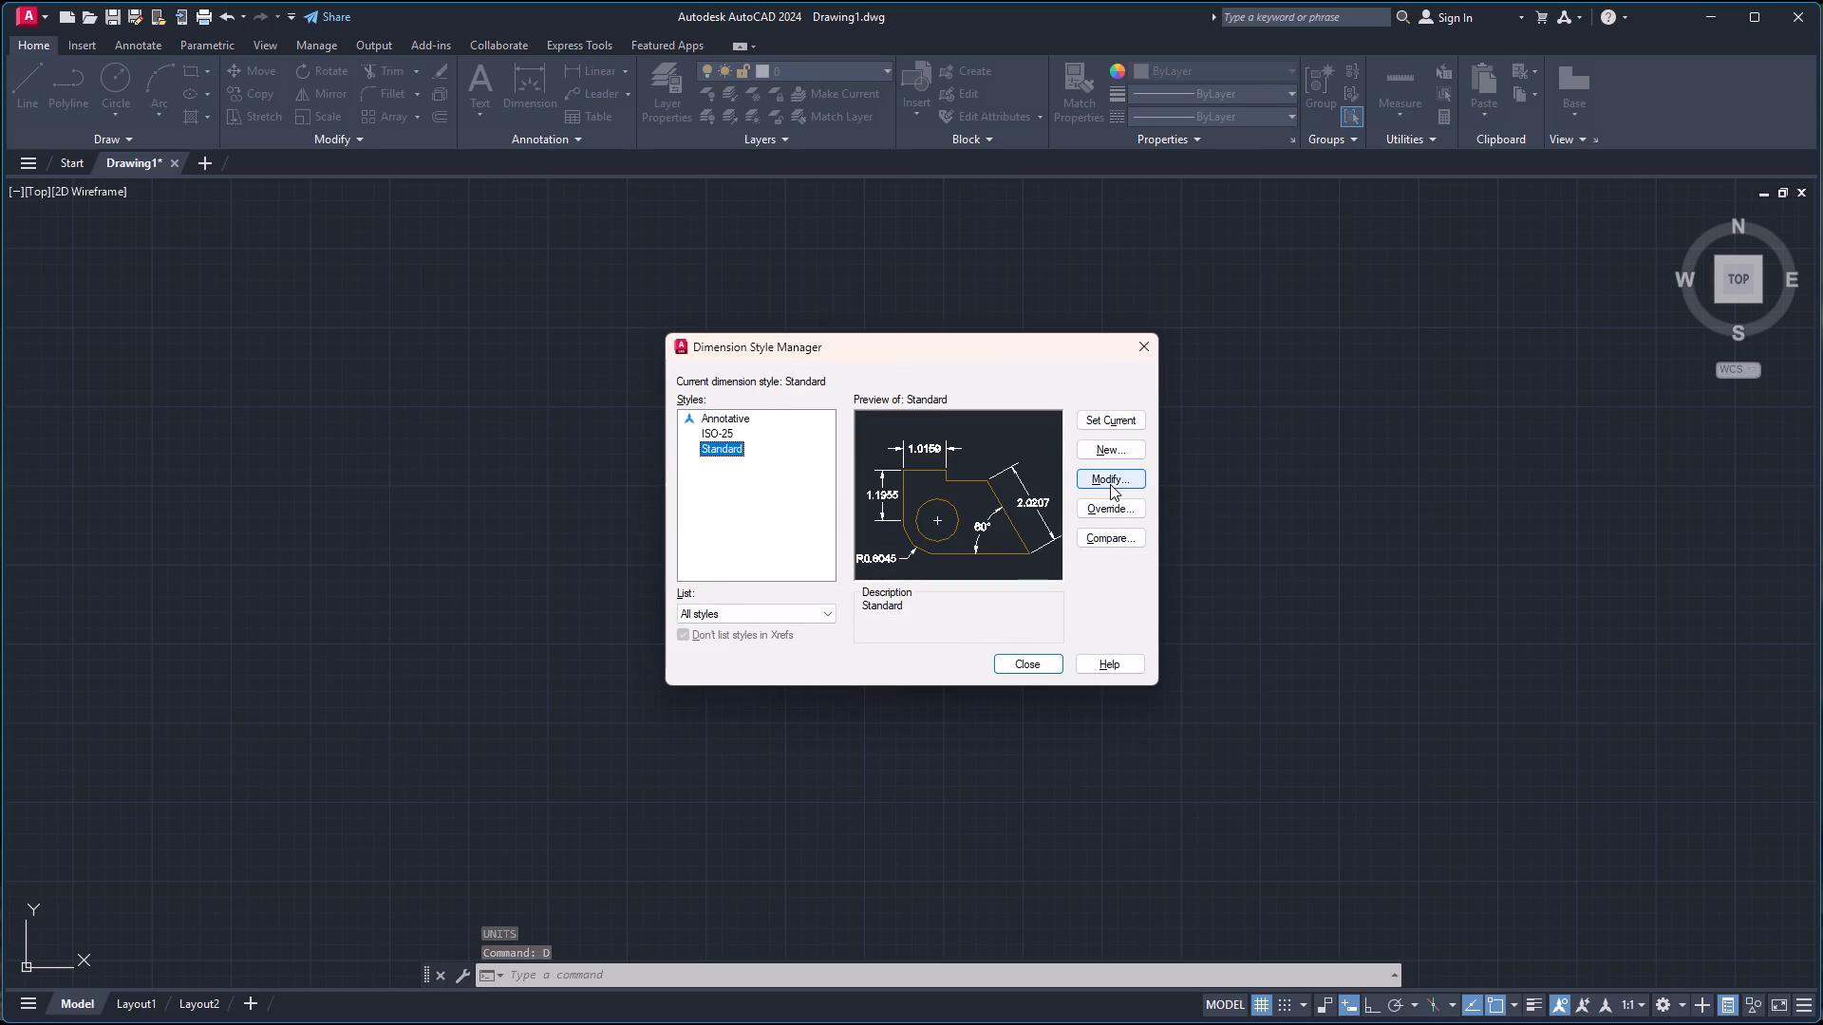
click(1110, 484)
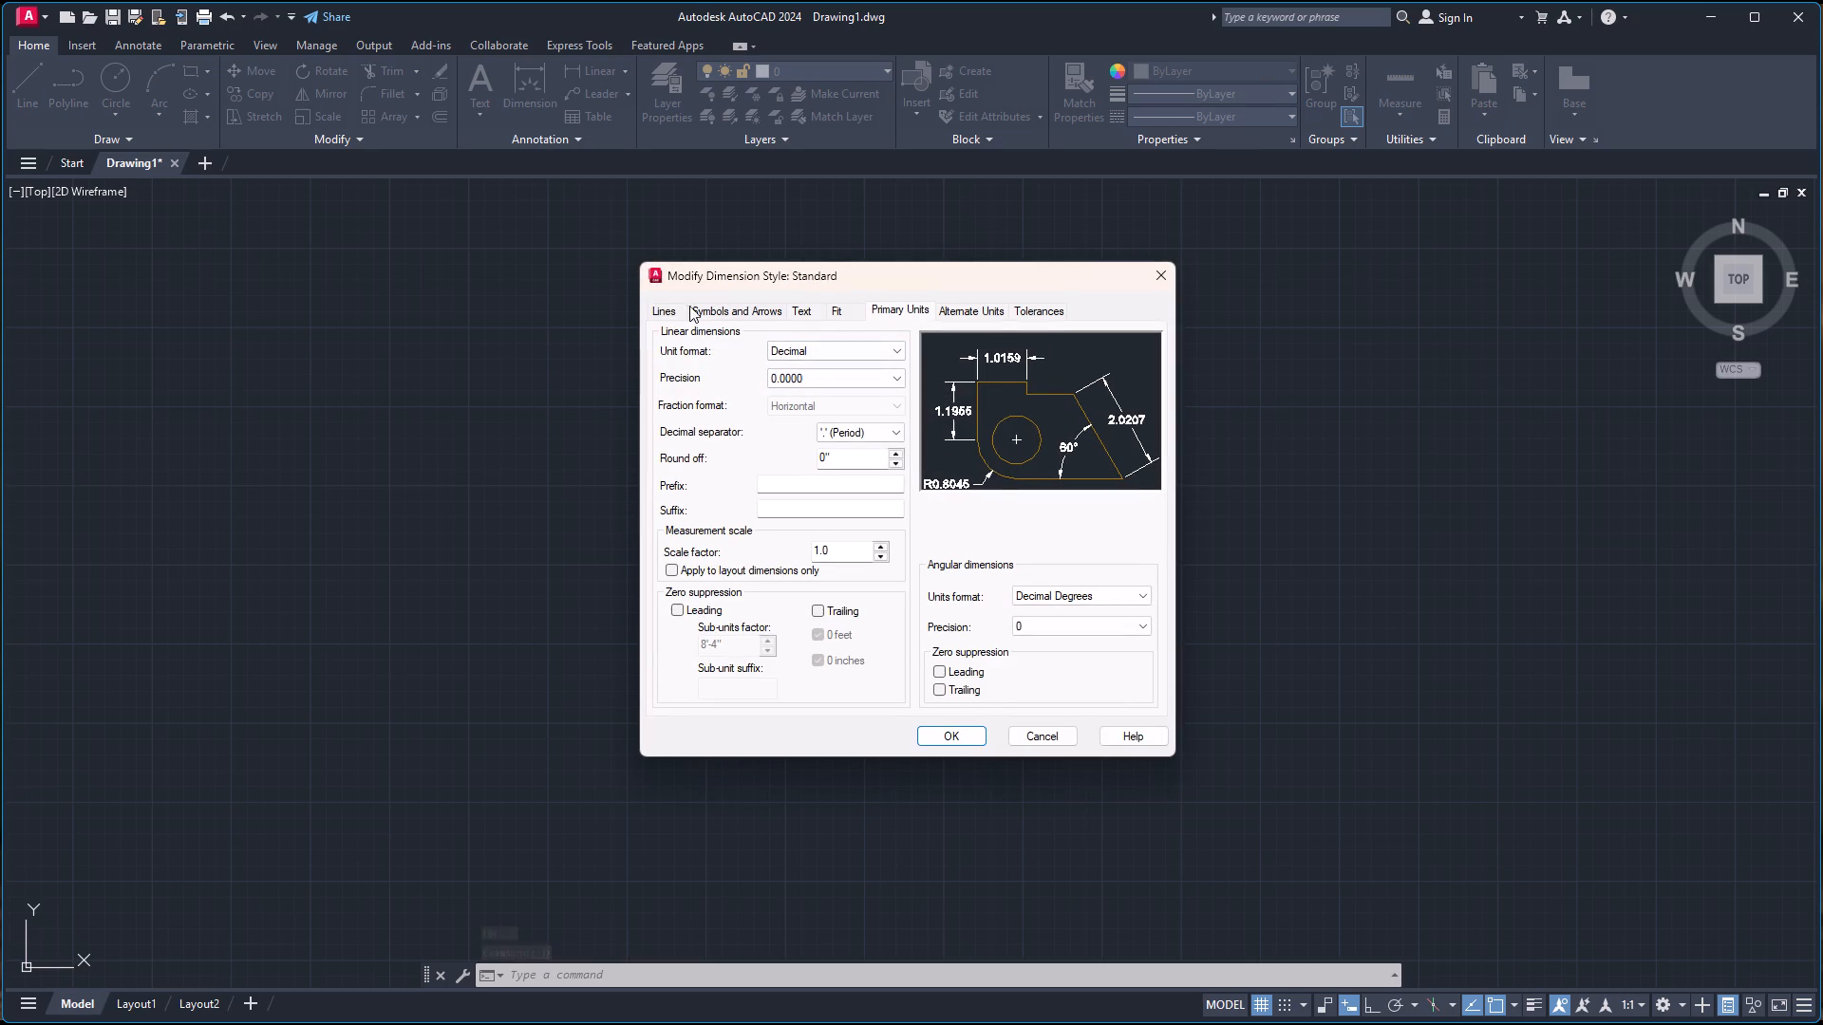
click(669, 314)
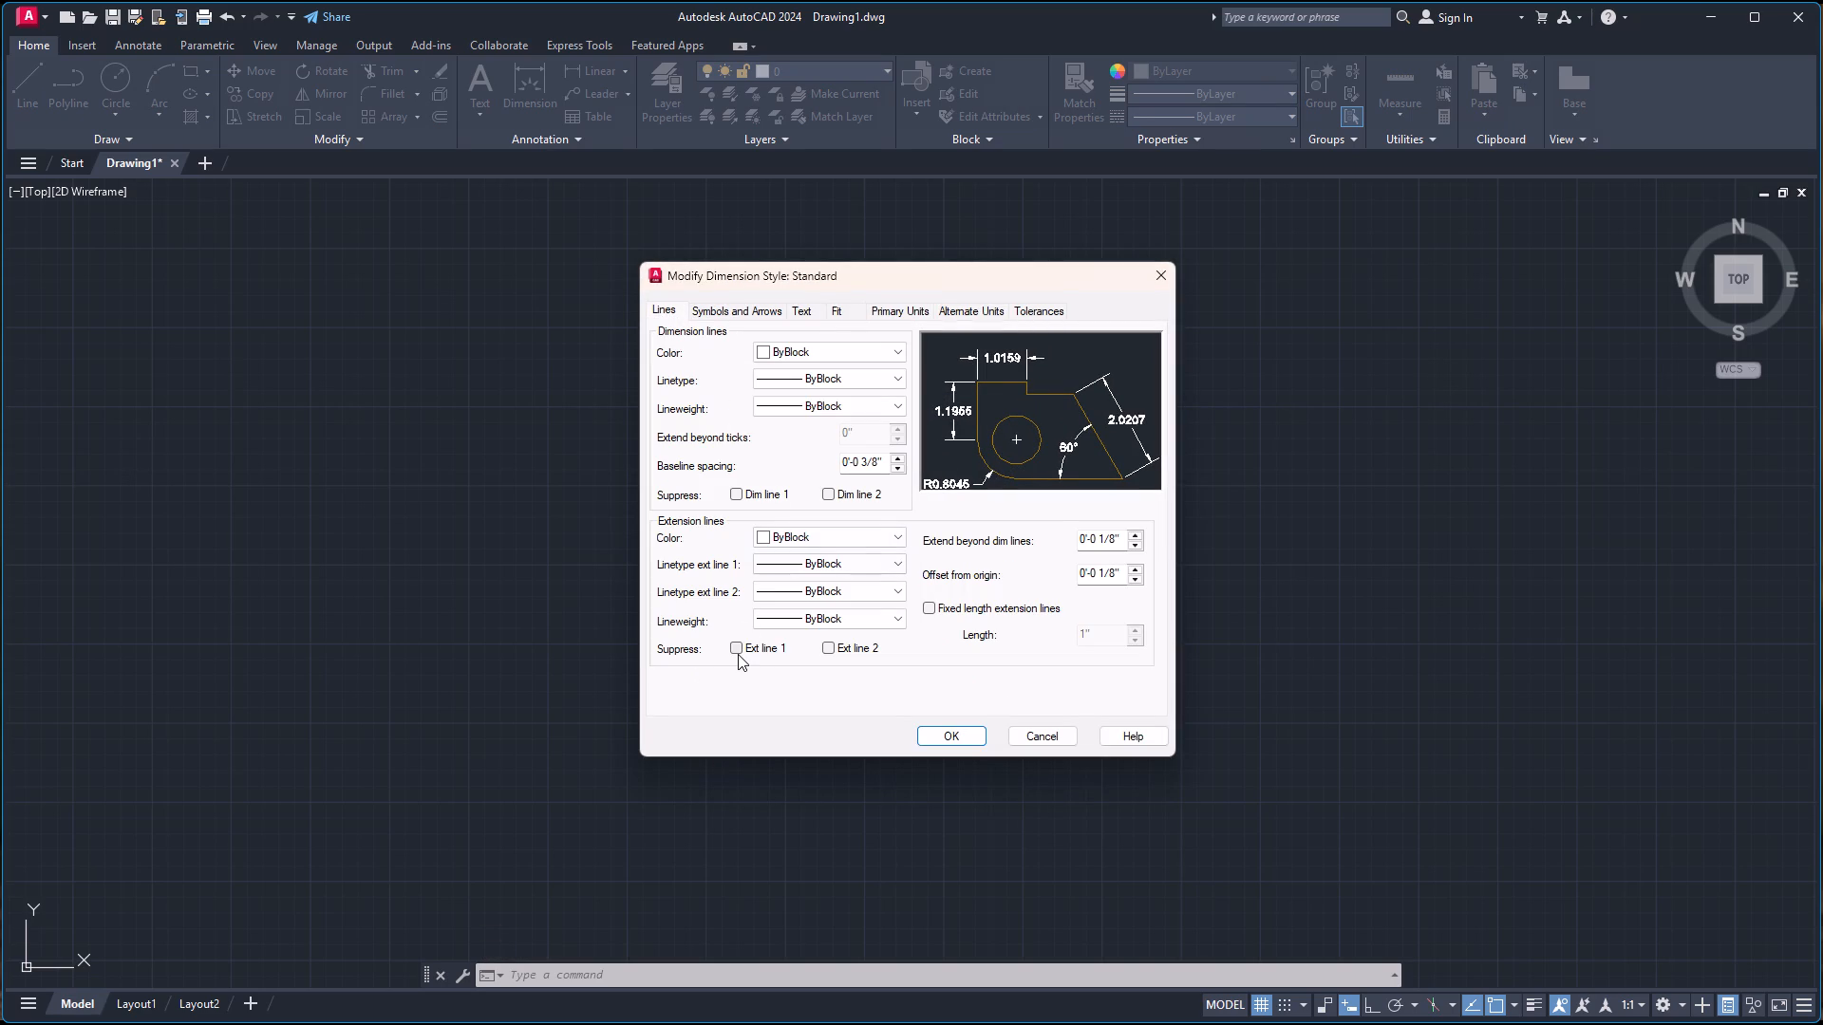
click(738, 654)
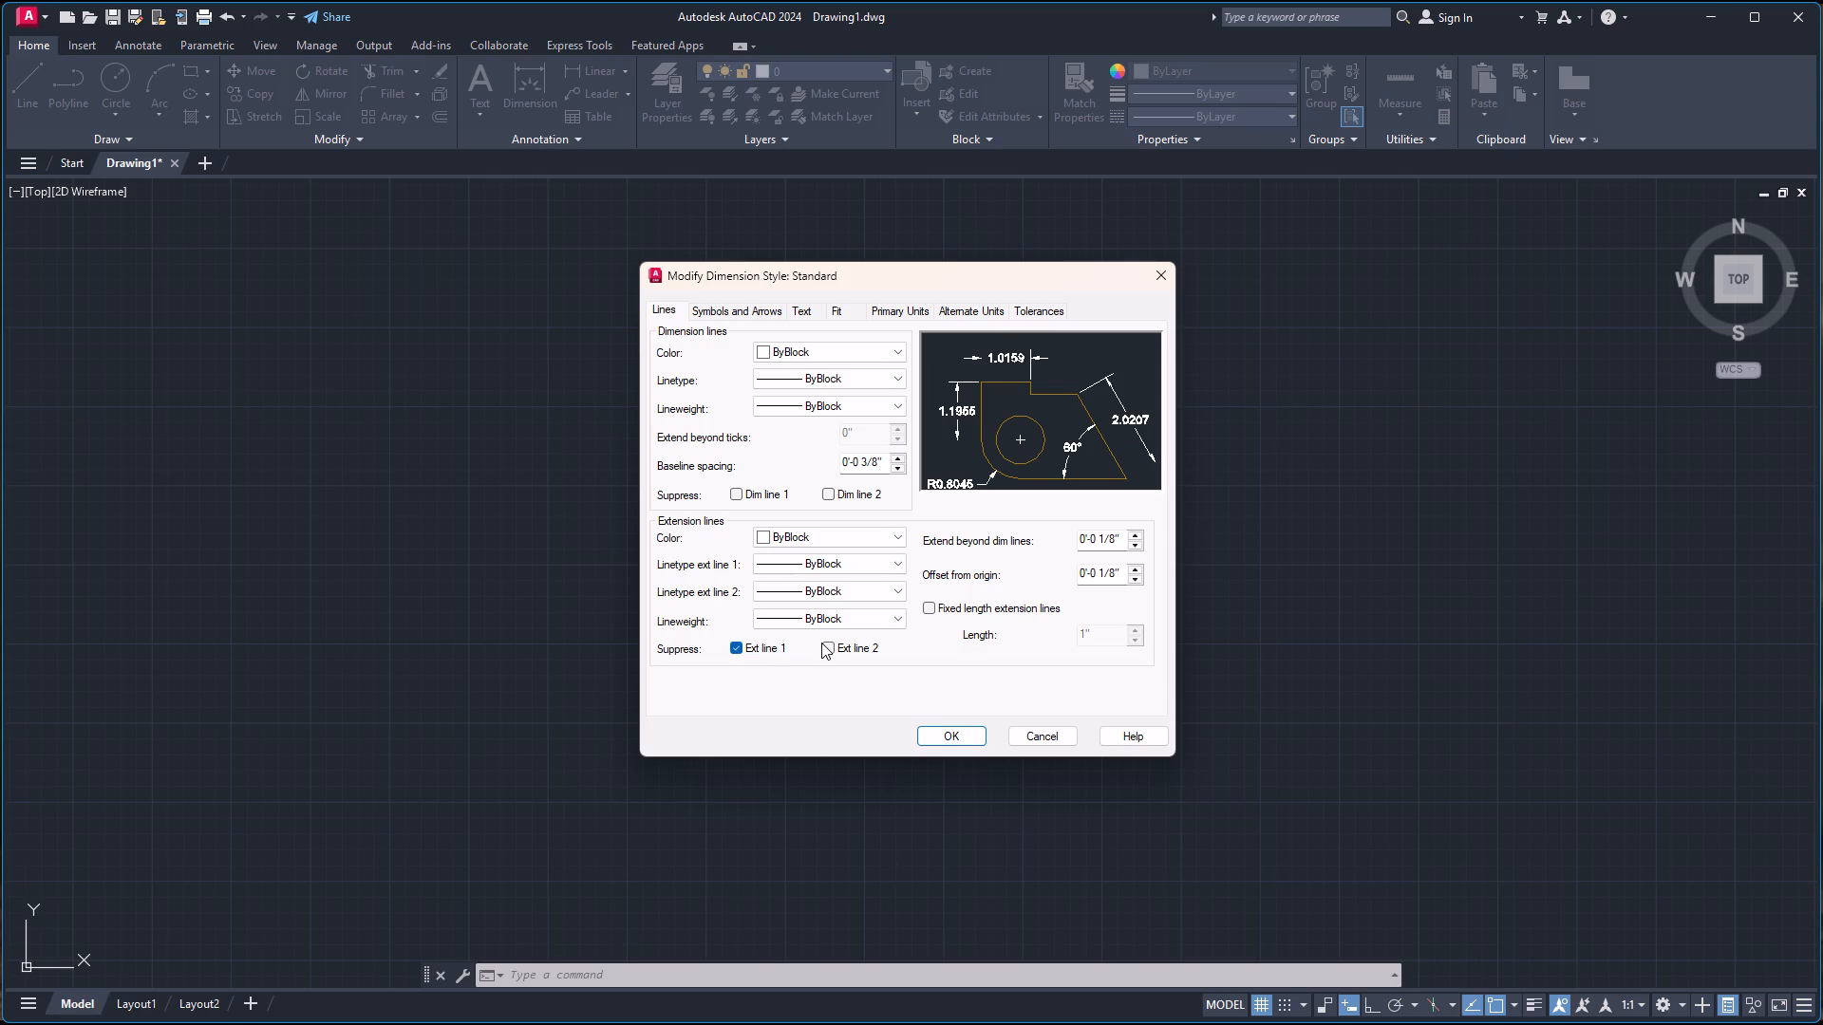
click(821, 643)
click(827, 650)
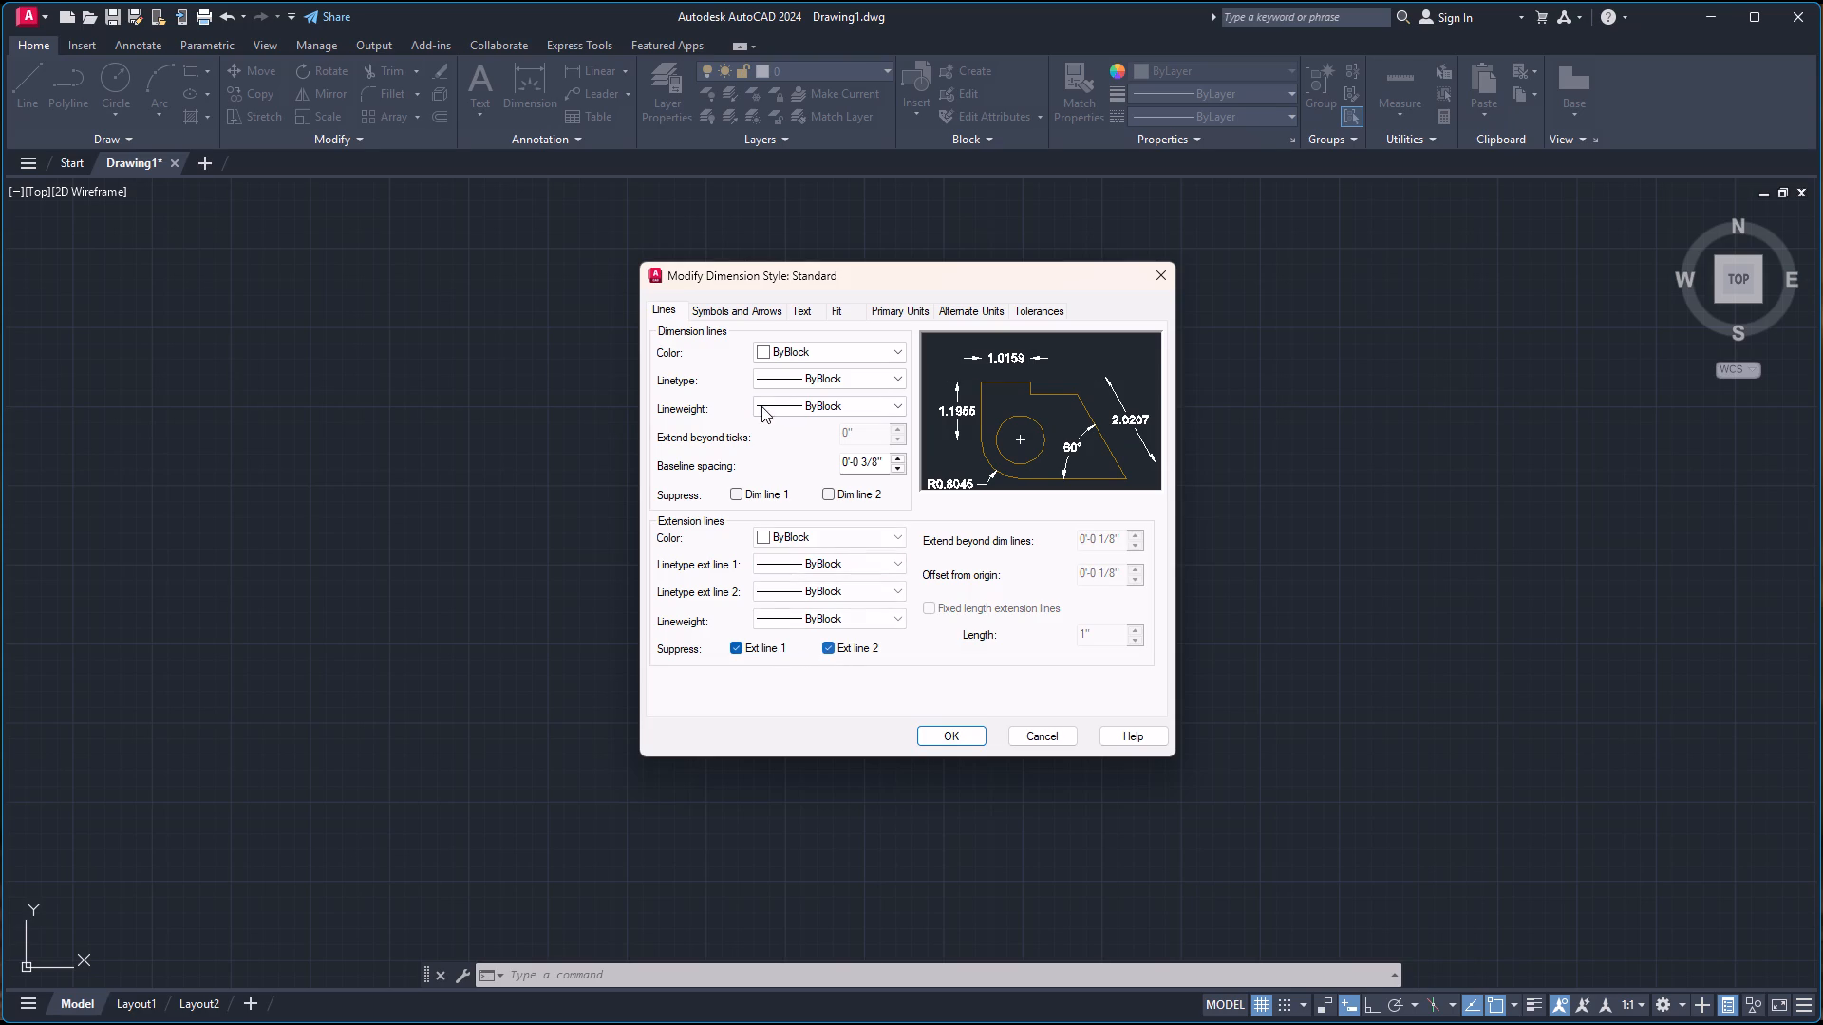
Set the Standard style's first and second dimension arrowheads to Architectural tick with an arrow size of 5.
click(736, 309)
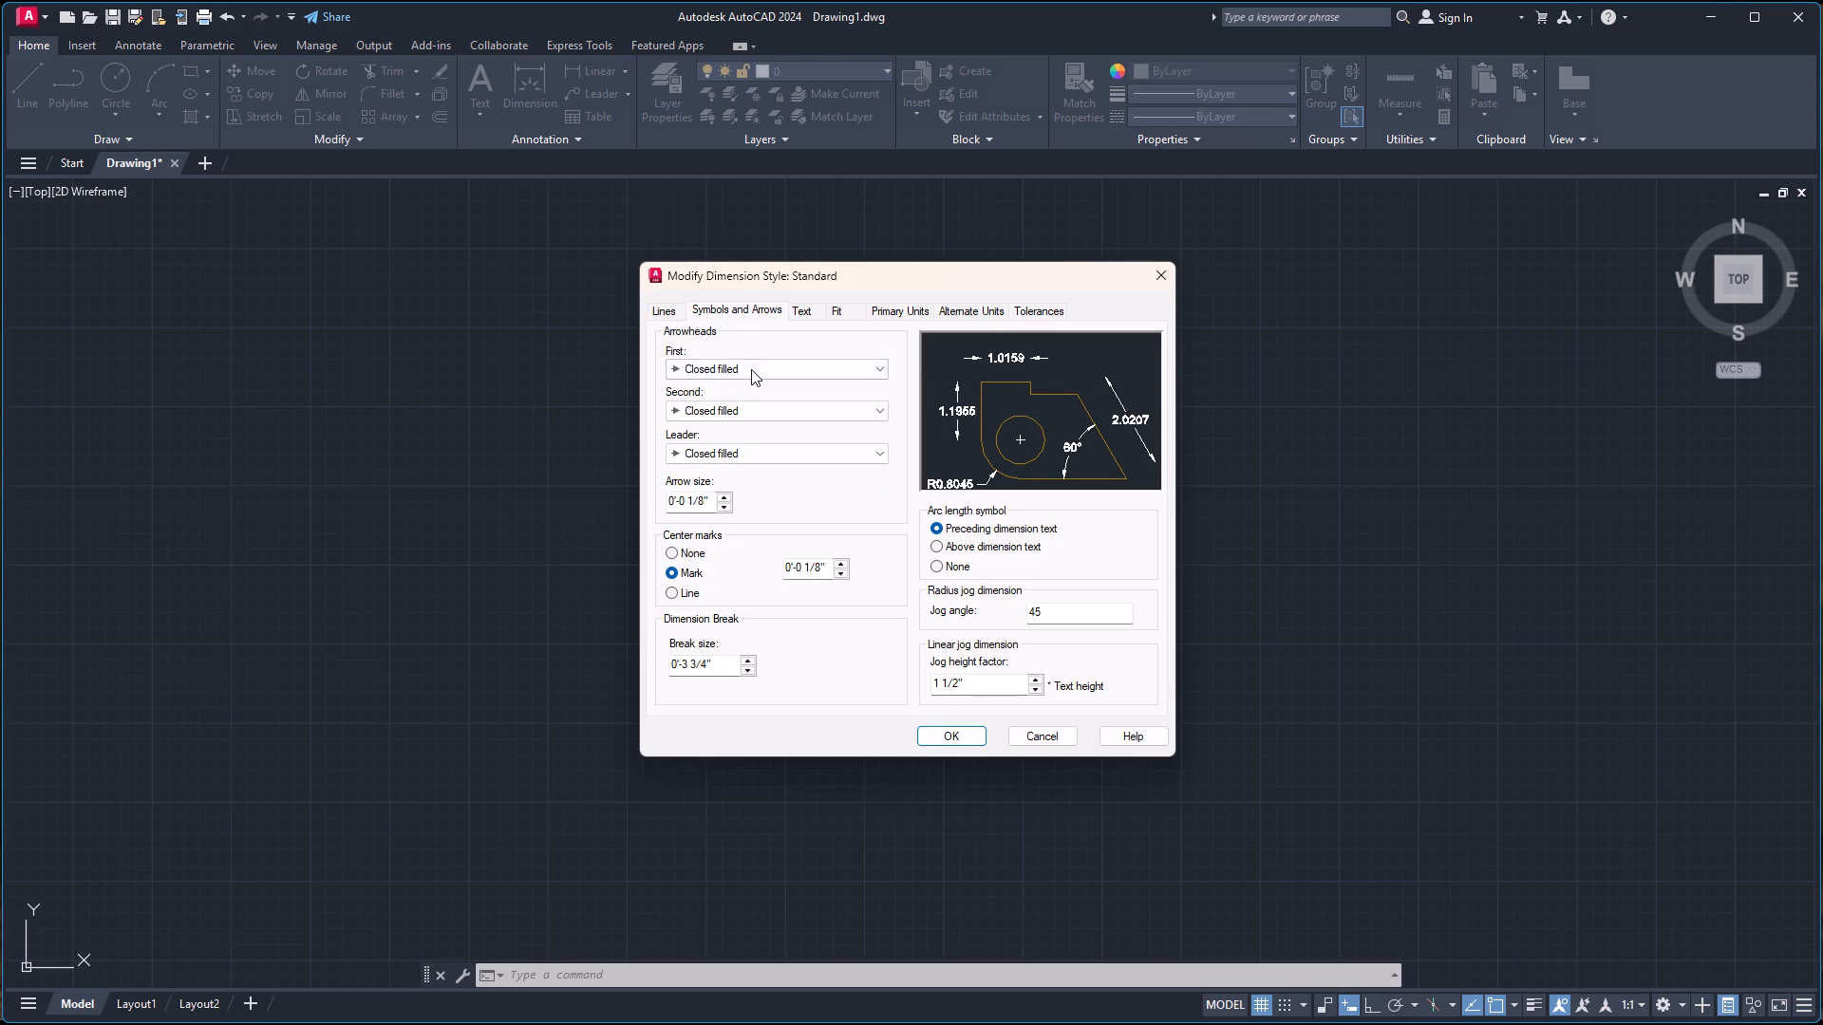
click(751, 369)
click(712, 452)
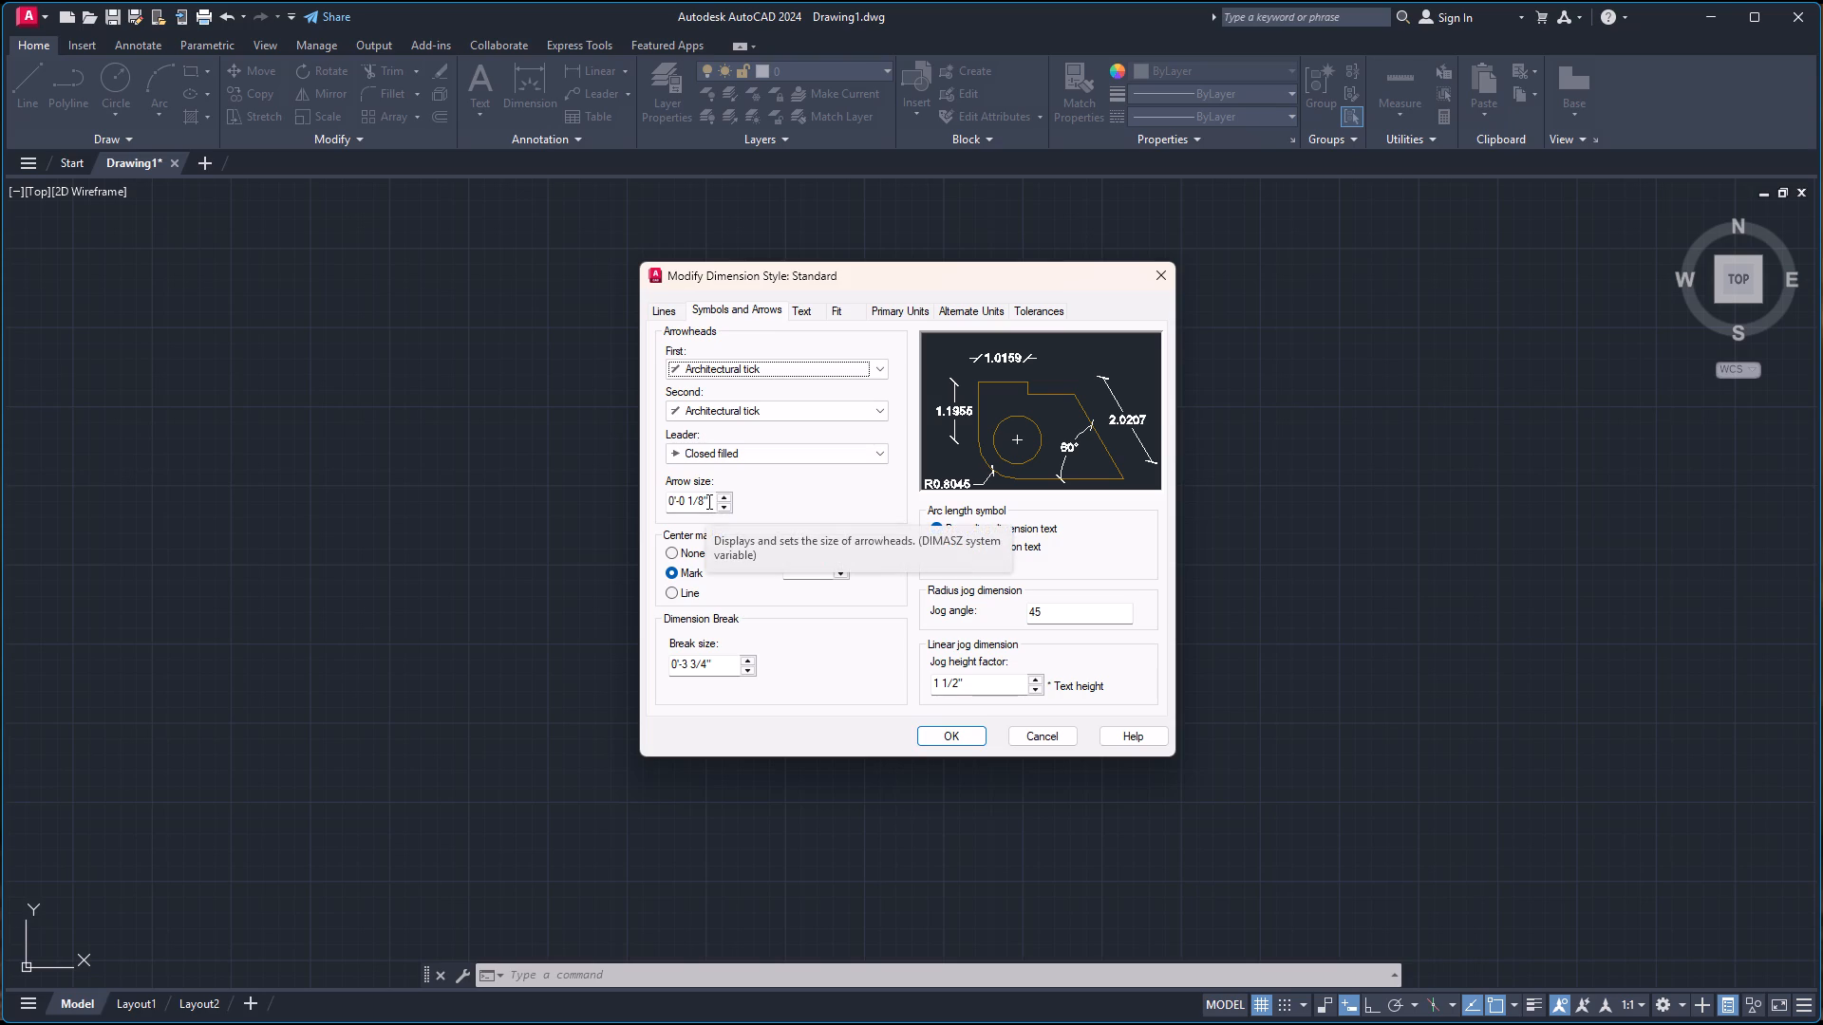
drag(707, 501, 568, 503)
key(5)
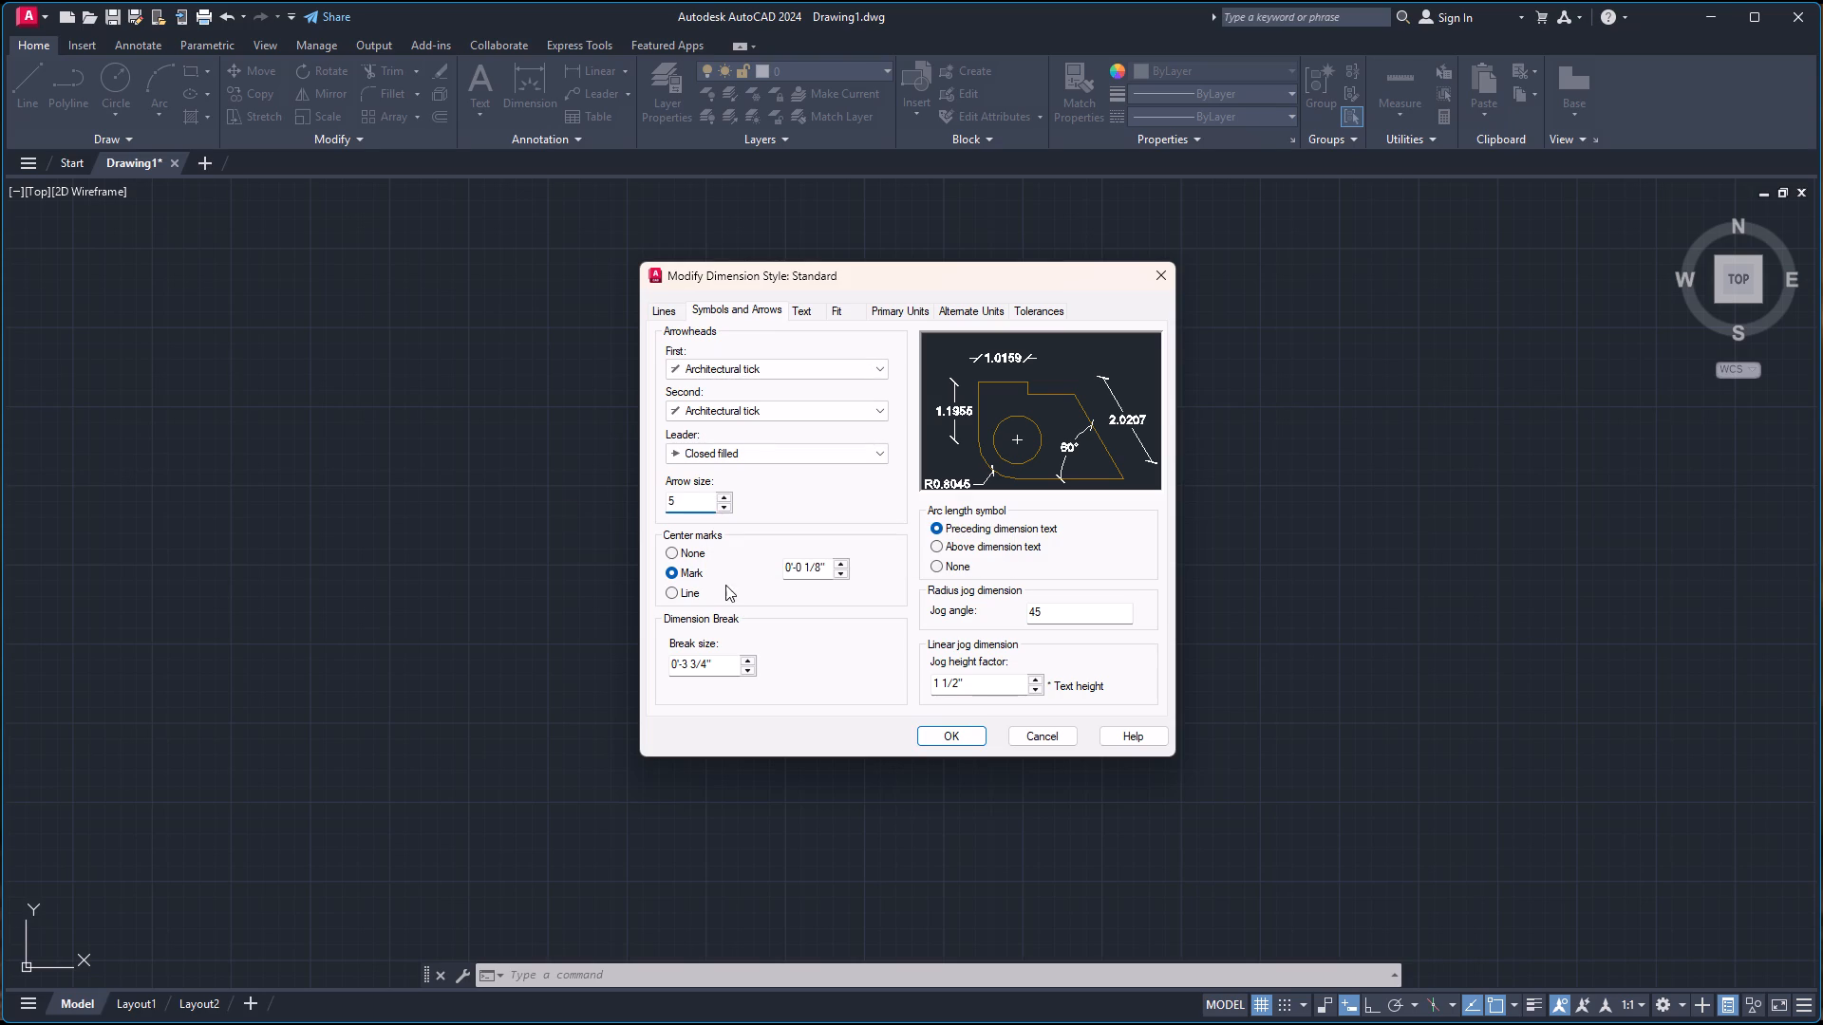
click(839, 666)
Set the dimension text height to 8, its vertical placement to Above, and its alignment to Aligned with dimension line.
click(808, 305)
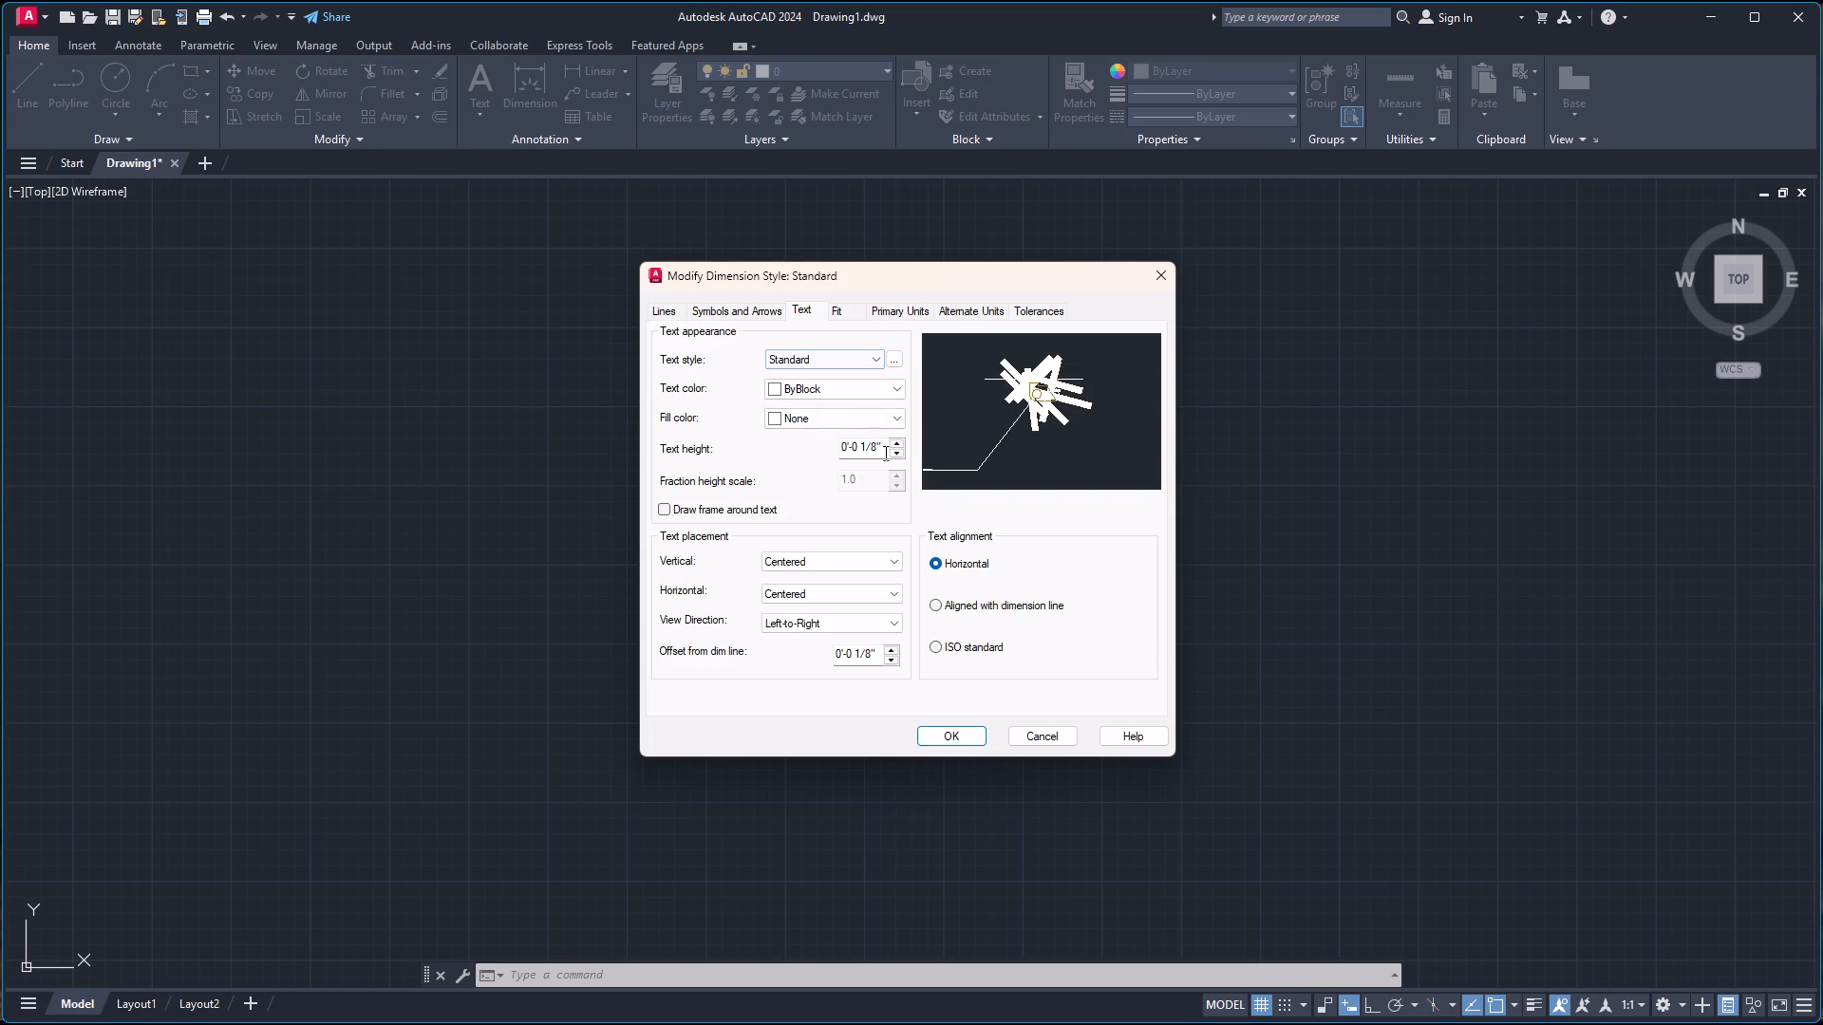
drag(884, 453, 690, 506)
key(8)
key(Return)
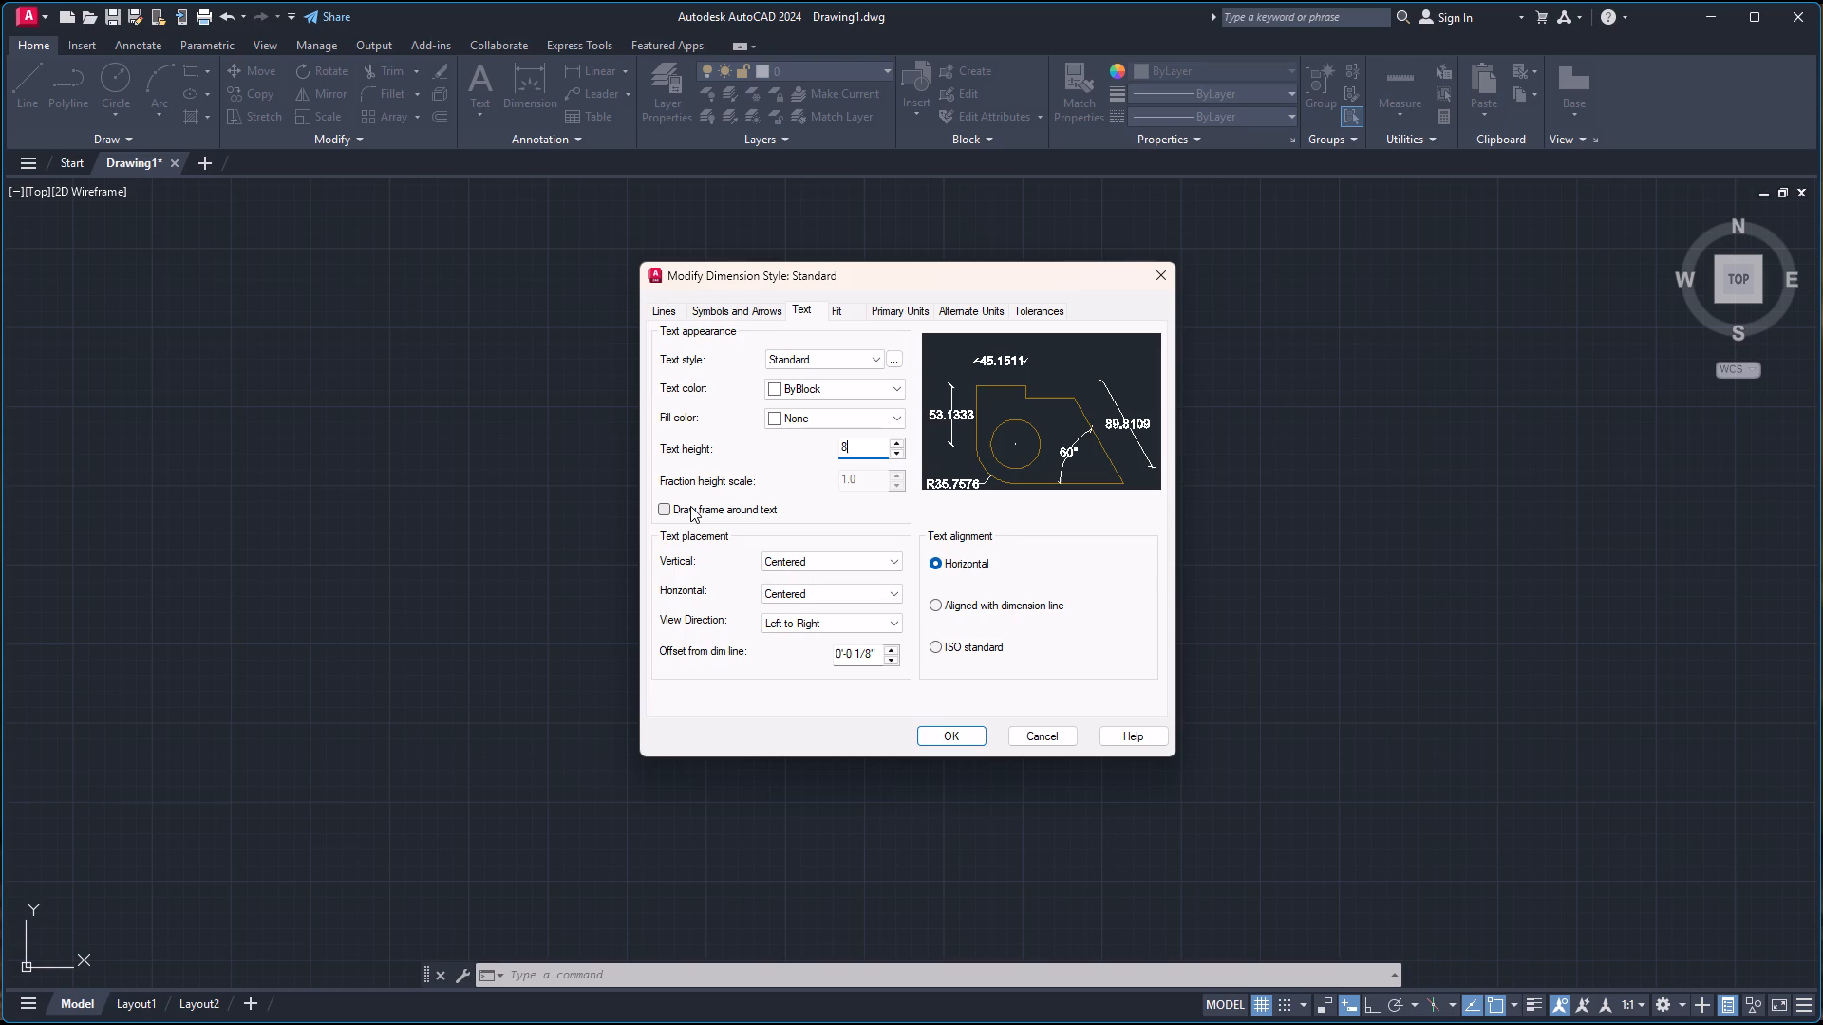
click(850, 556)
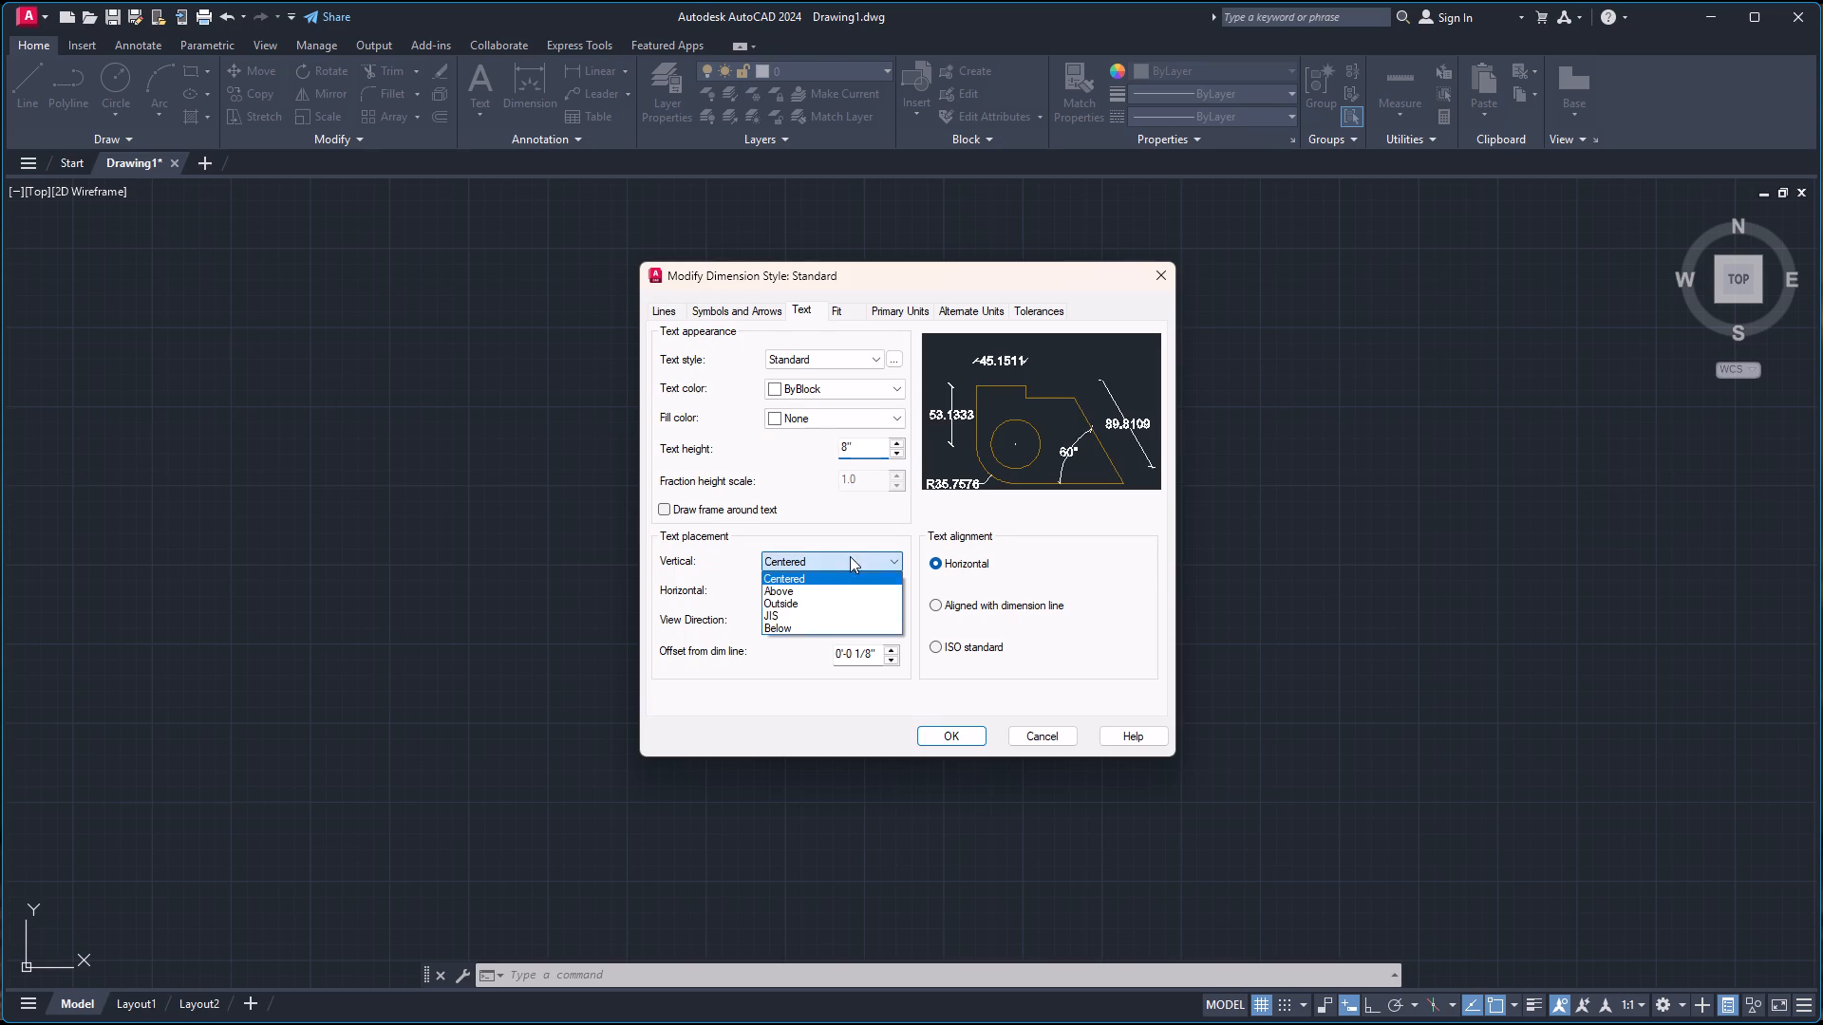
click(839, 588)
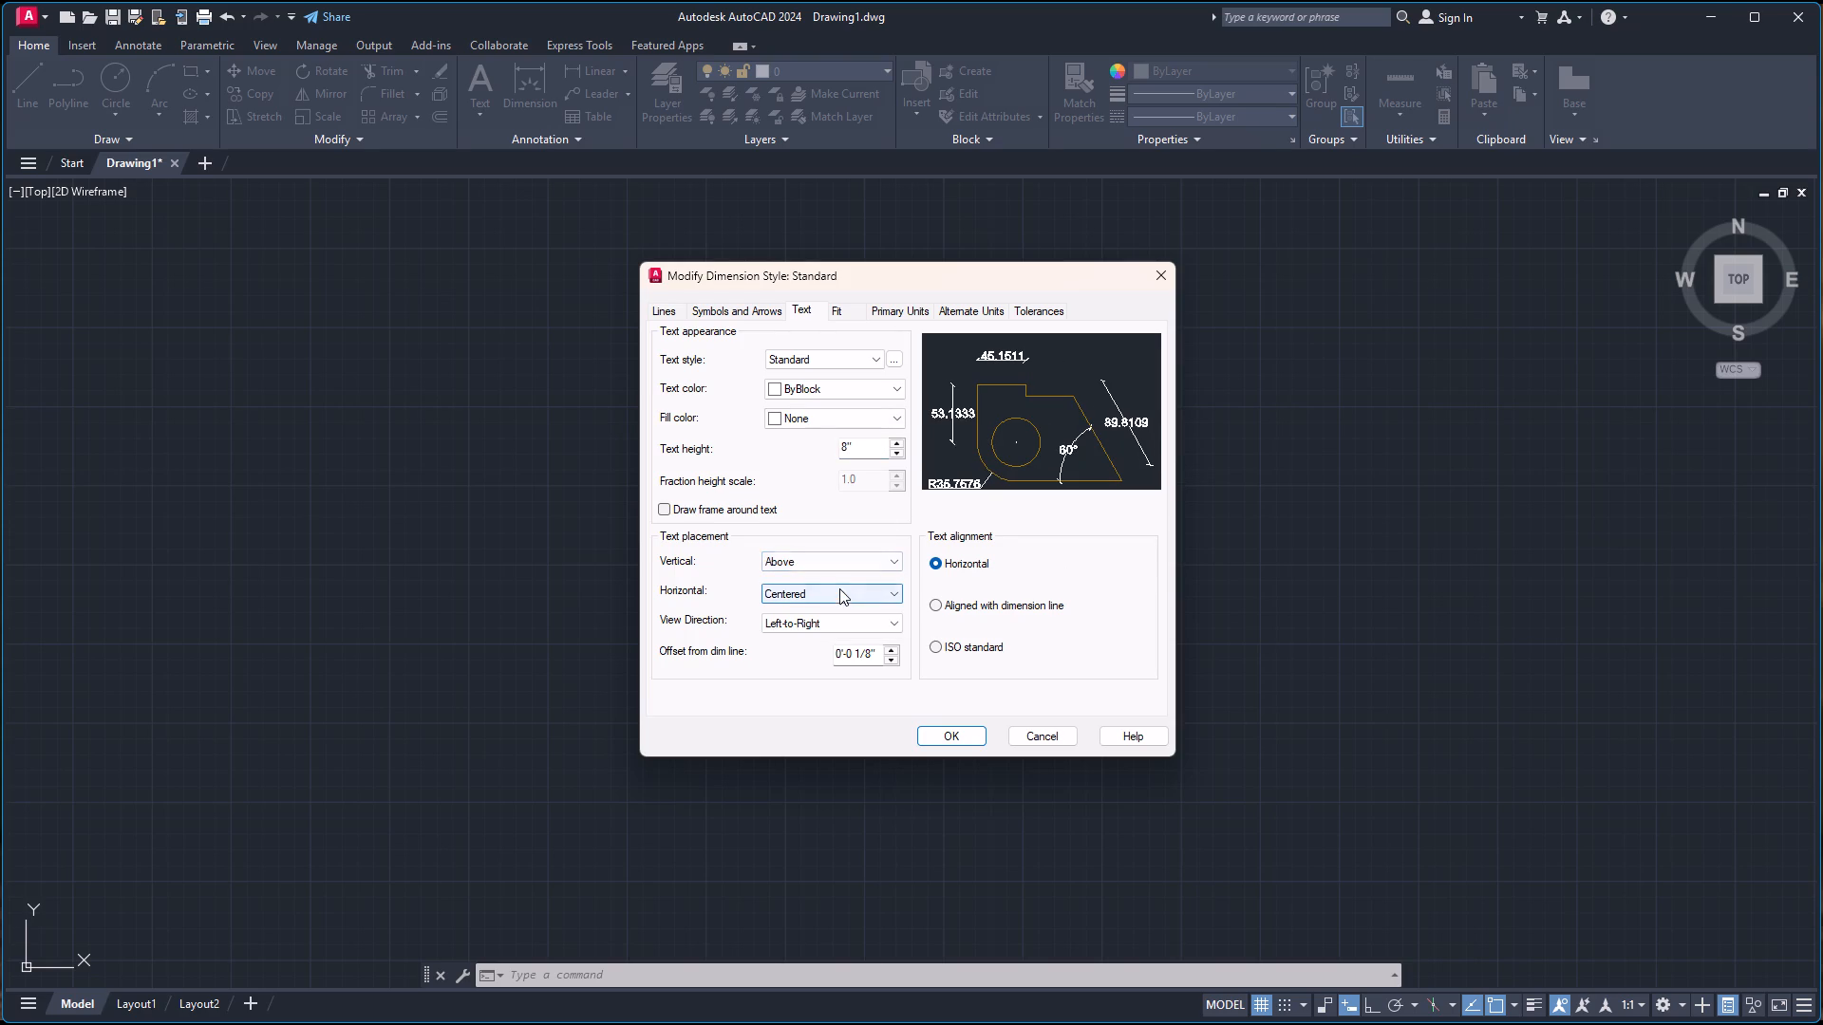
click(936, 603)
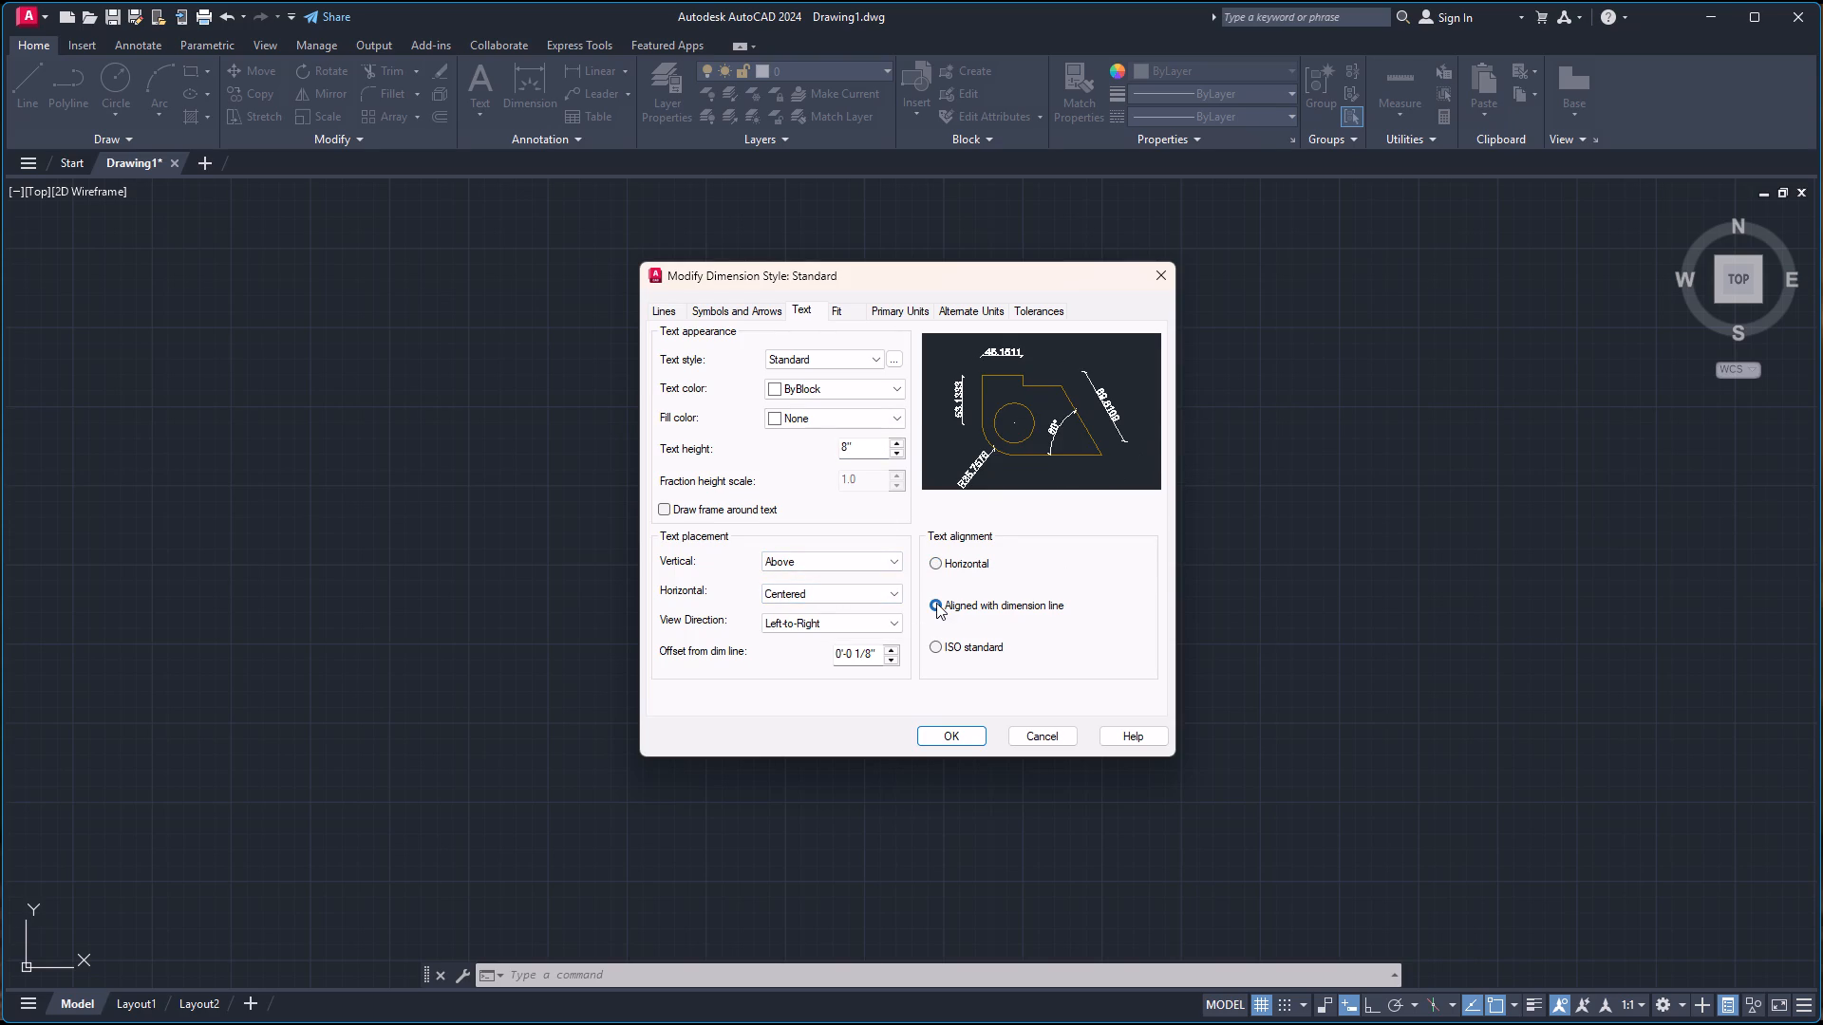
Set the Standard style's primary units to Architectural with 0'-0 1/2" precision, and save it as the current dimension style.
drag(844, 325, 853, 308)
click(853, 308)
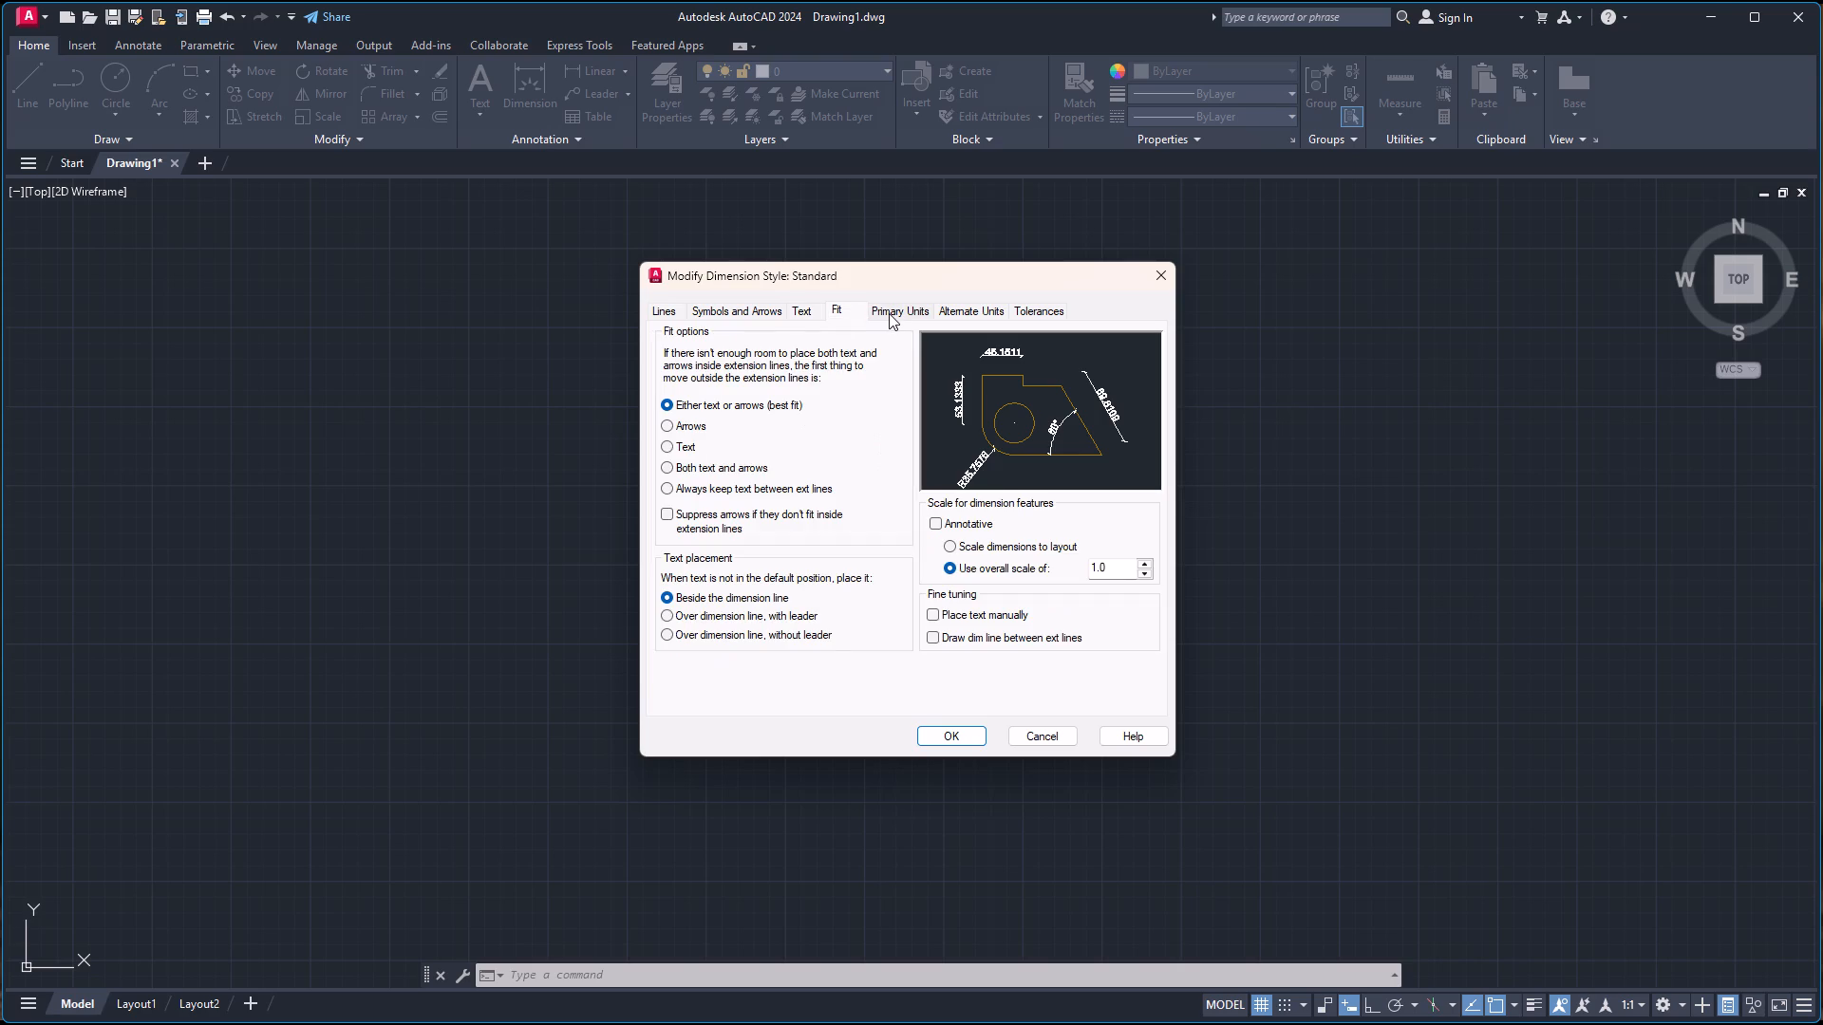
click(889, 313)
click(854, 355)
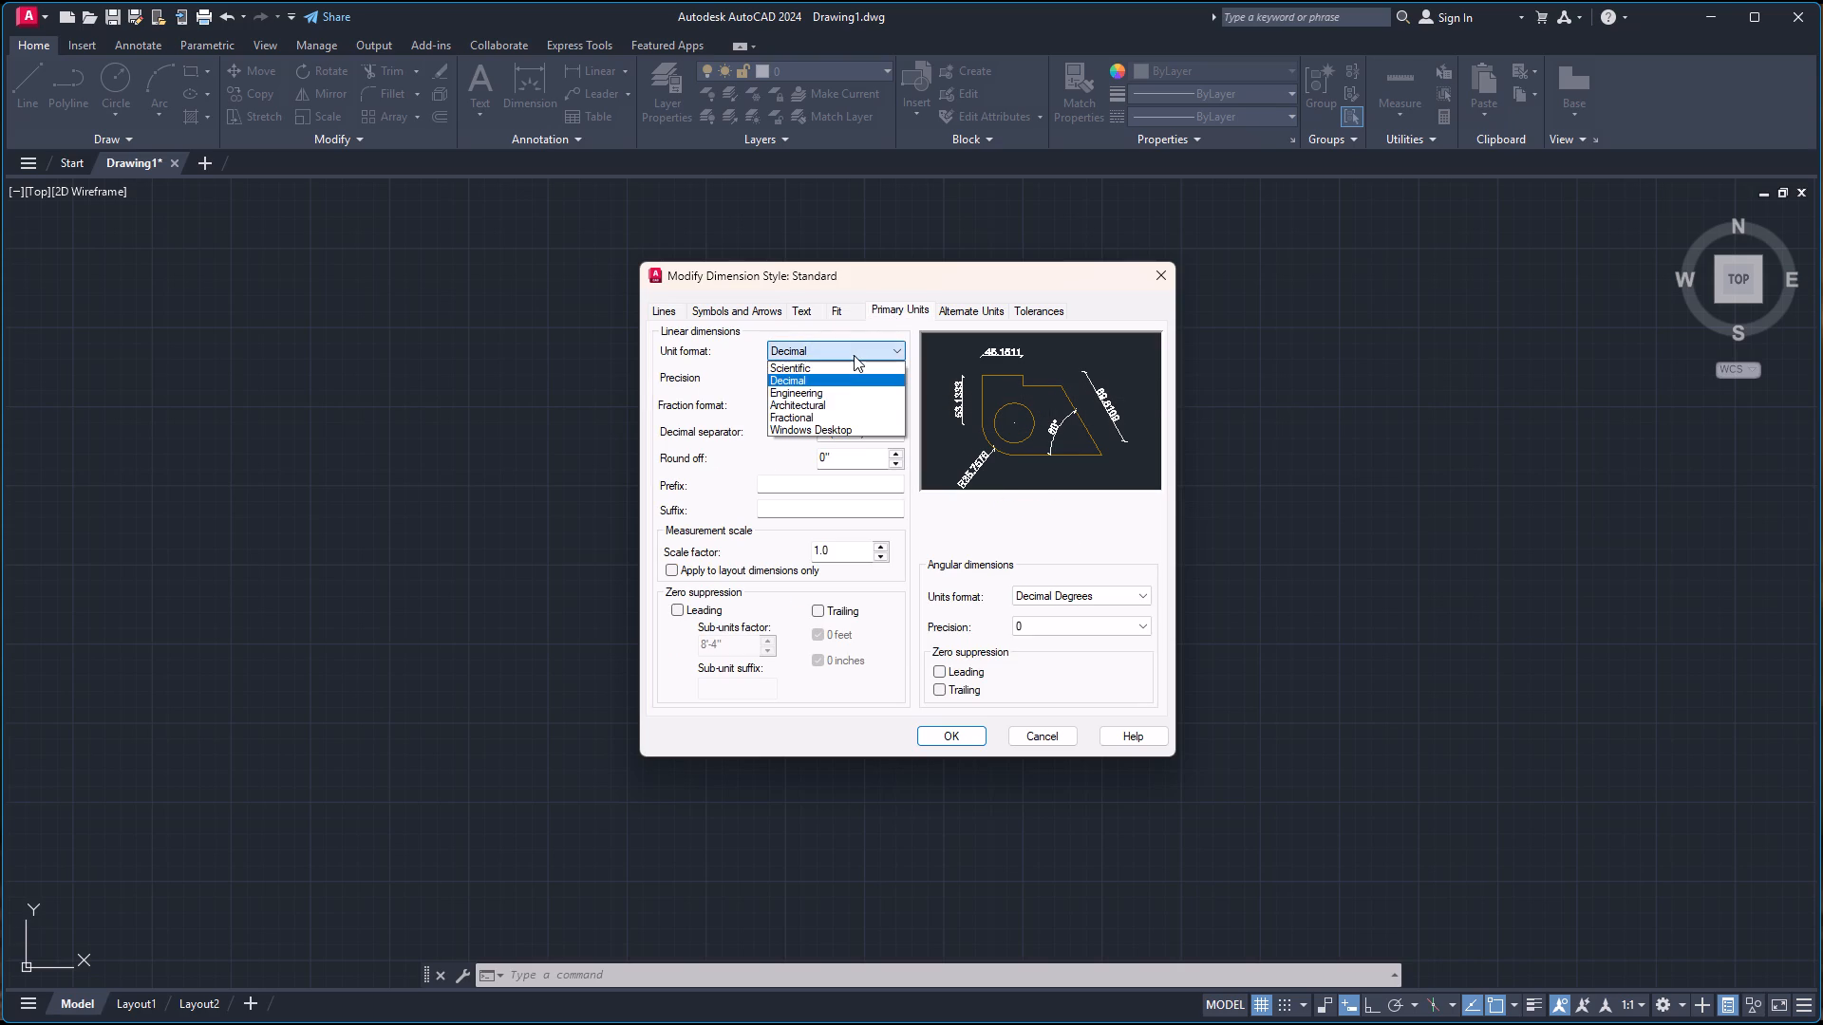
click(843, 404)
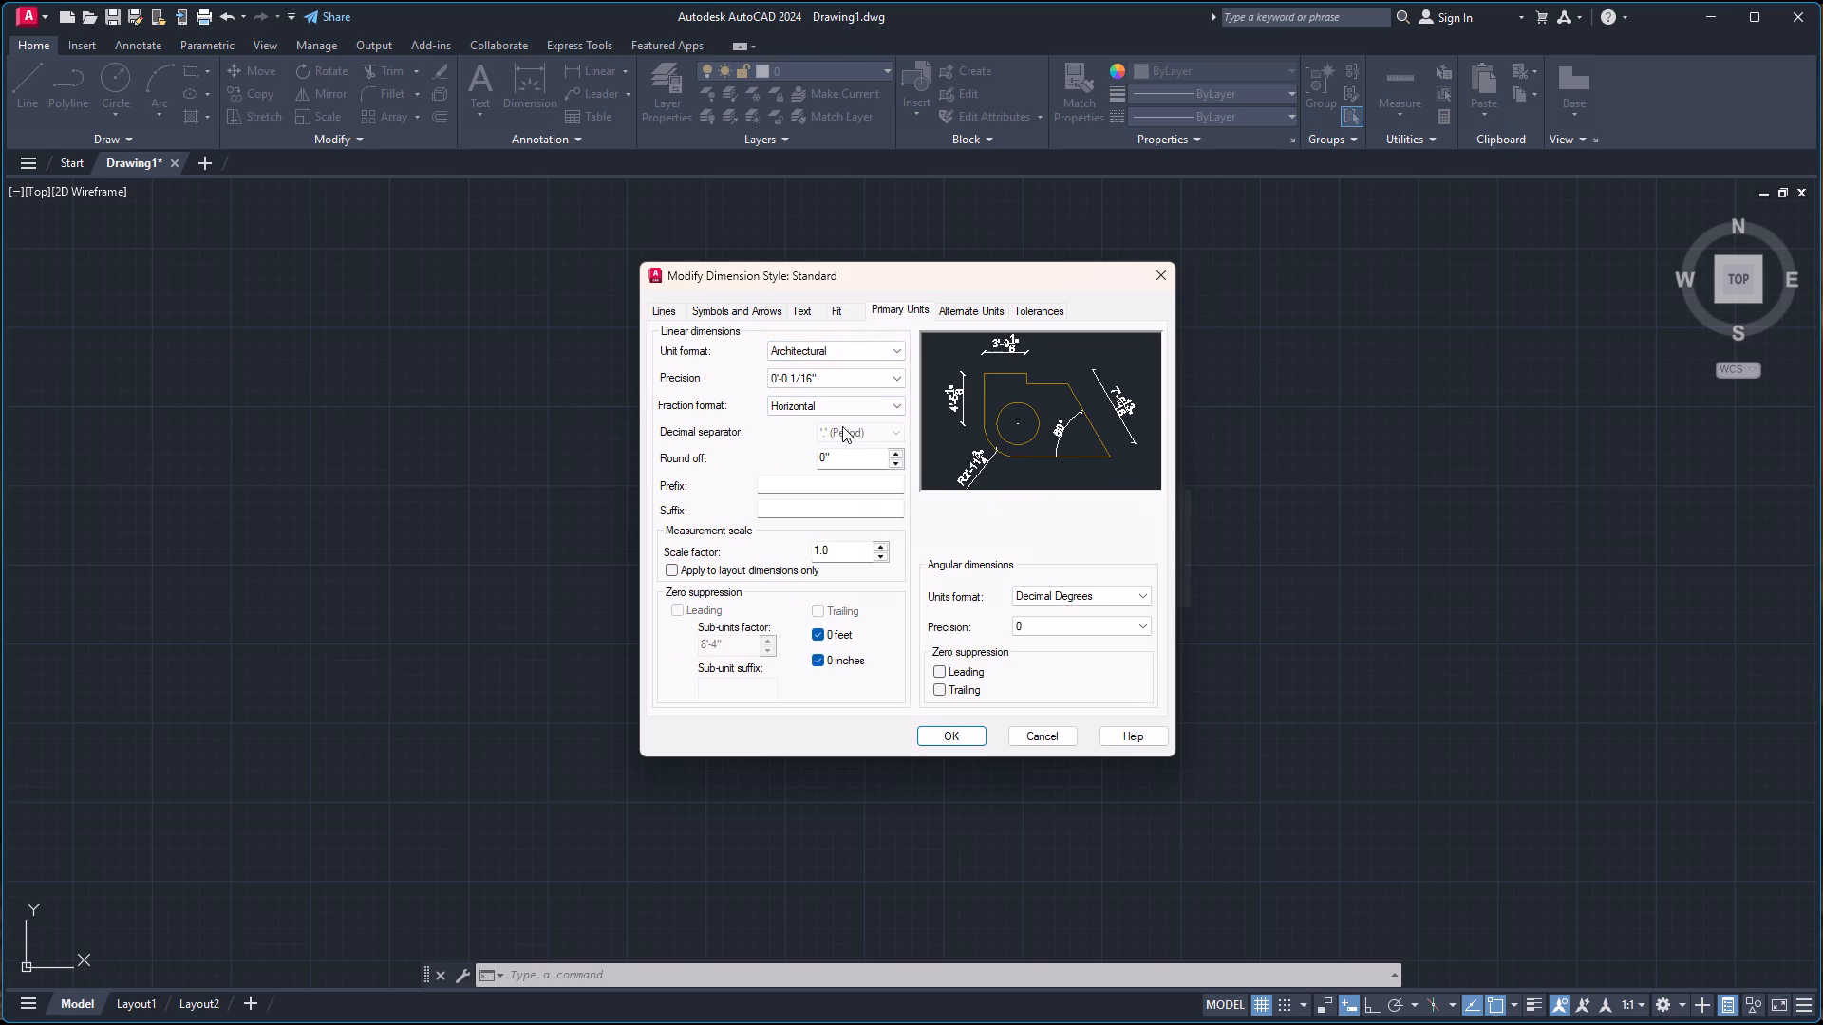
click(836, 382)
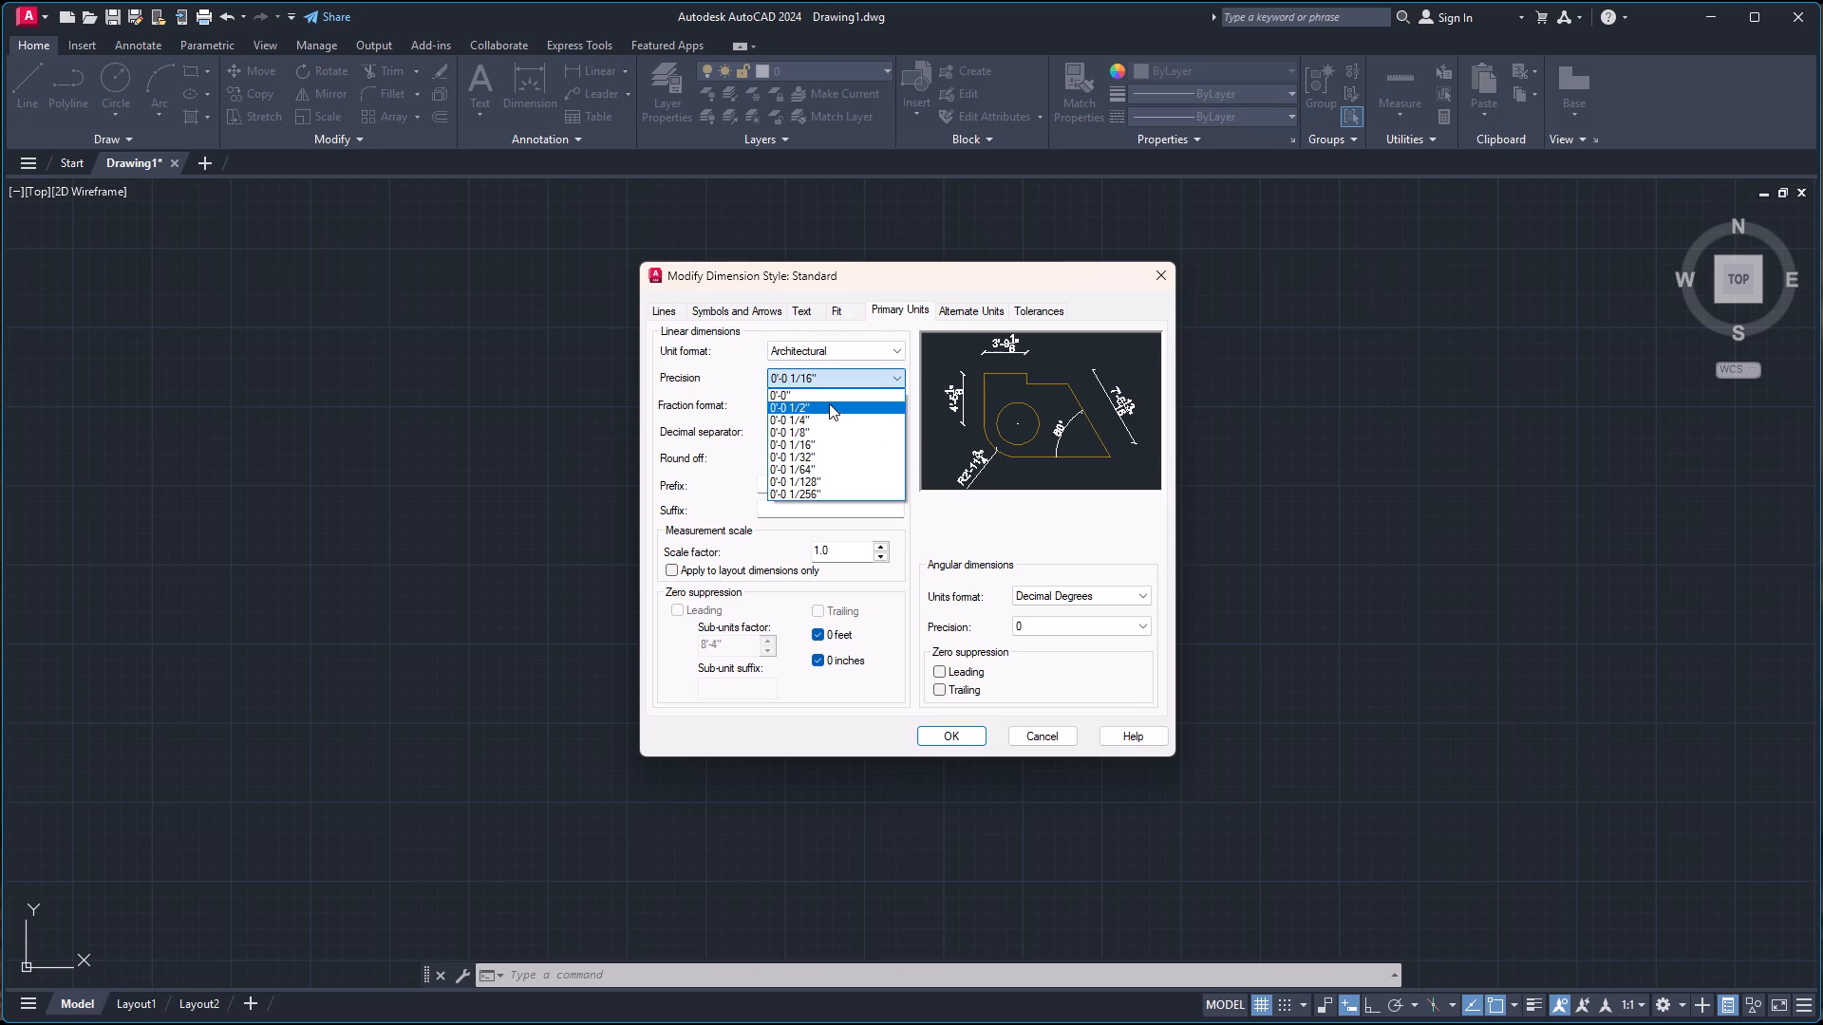
click(827, 405)
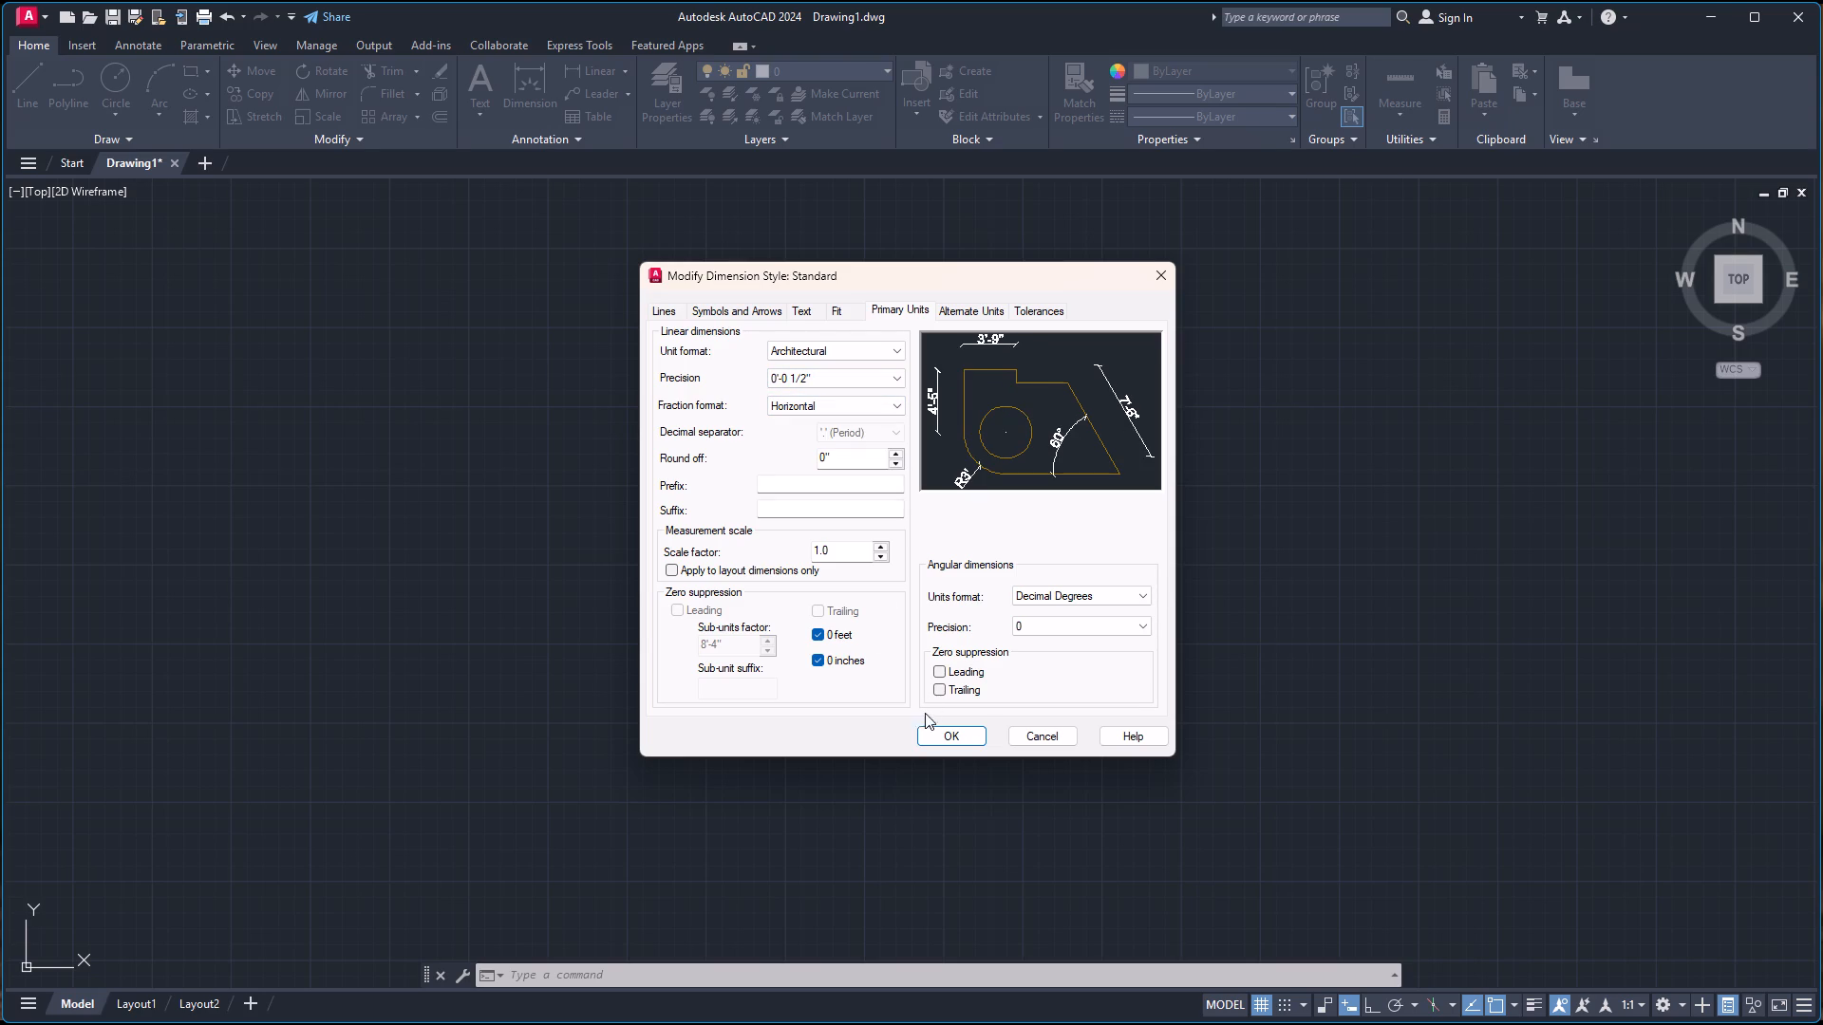
click(964, 736)
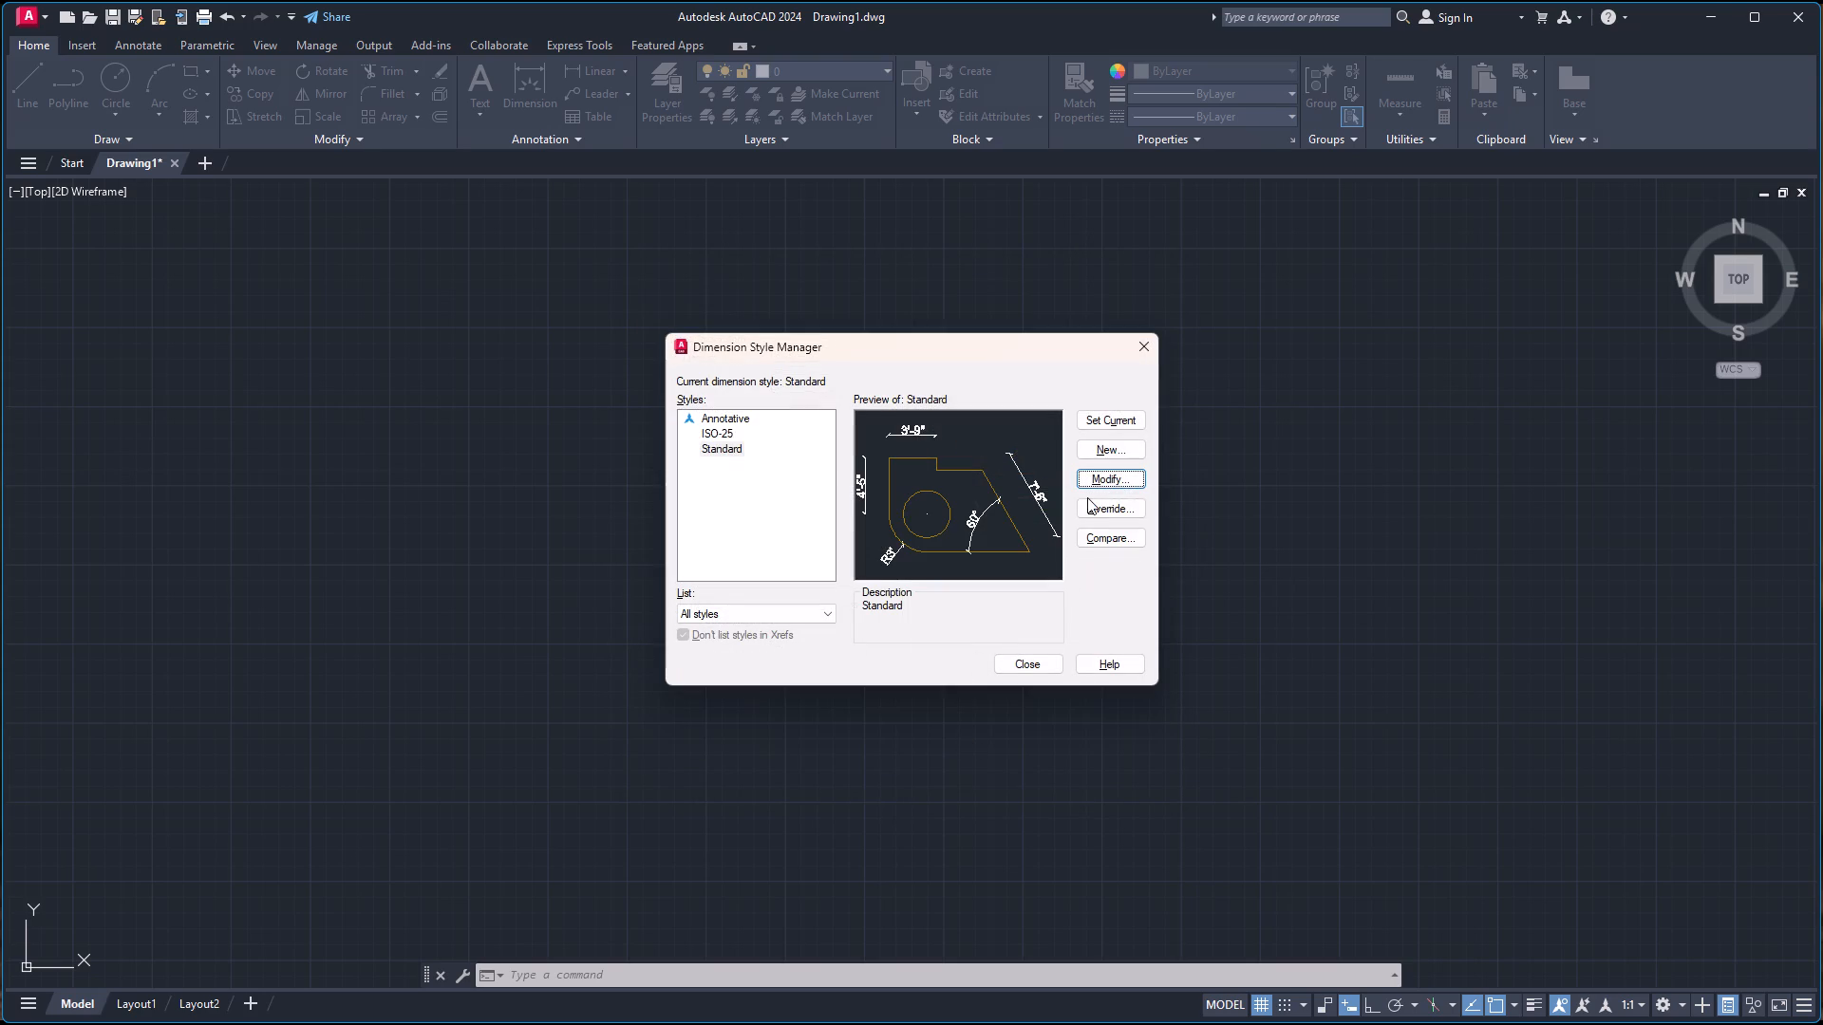
click(1118, 419)
click(1032, 668)
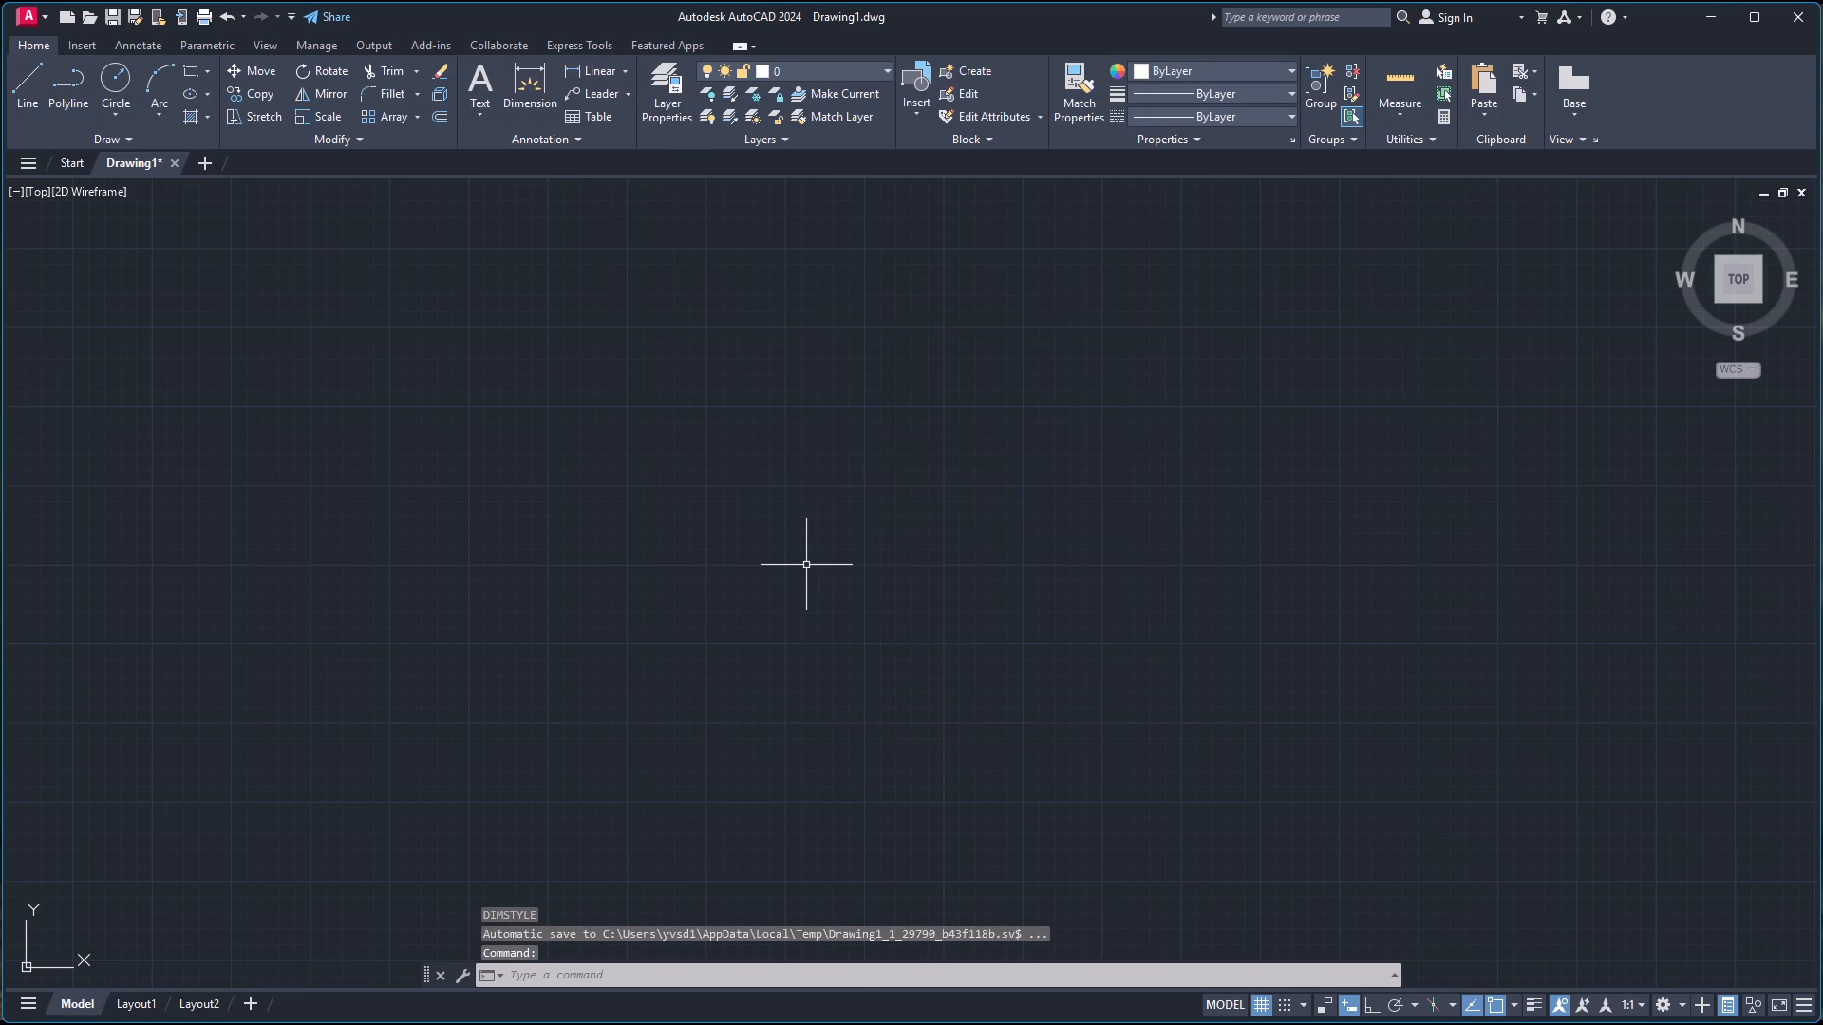
Create a new layer named Walls.
click(678, 90)
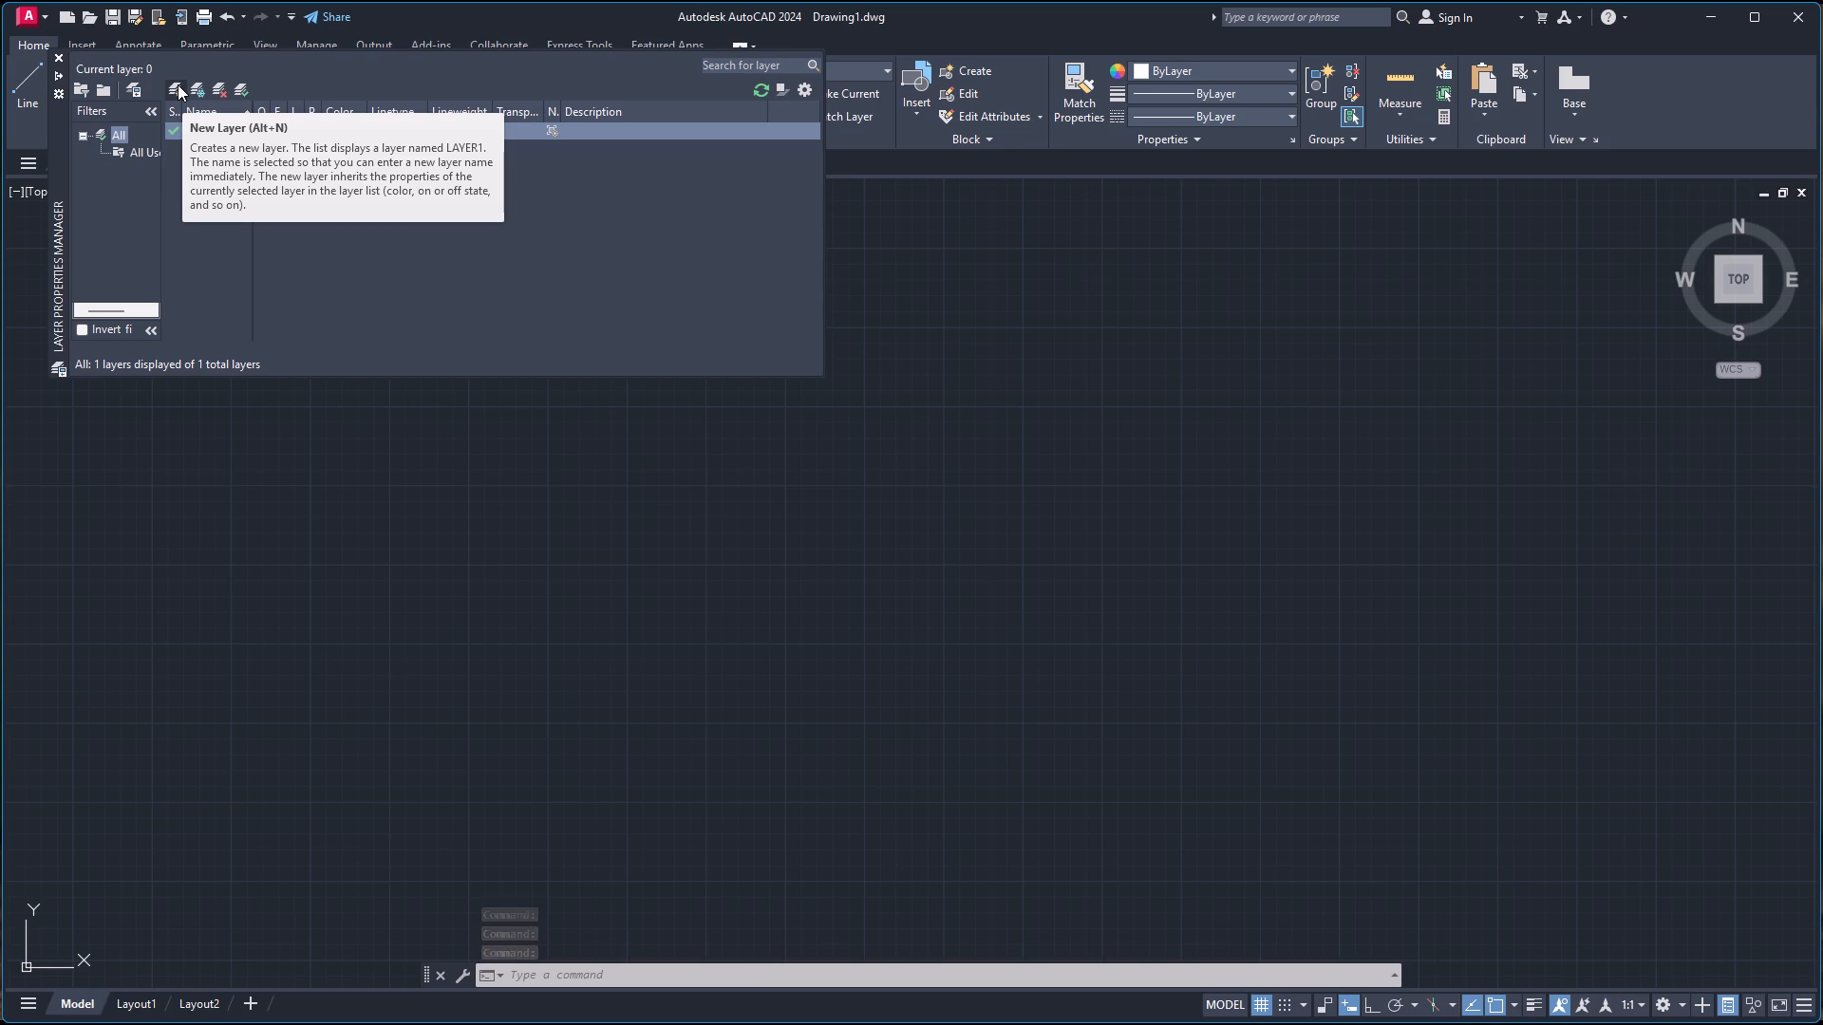
key(alt+n)
click(373, 231)
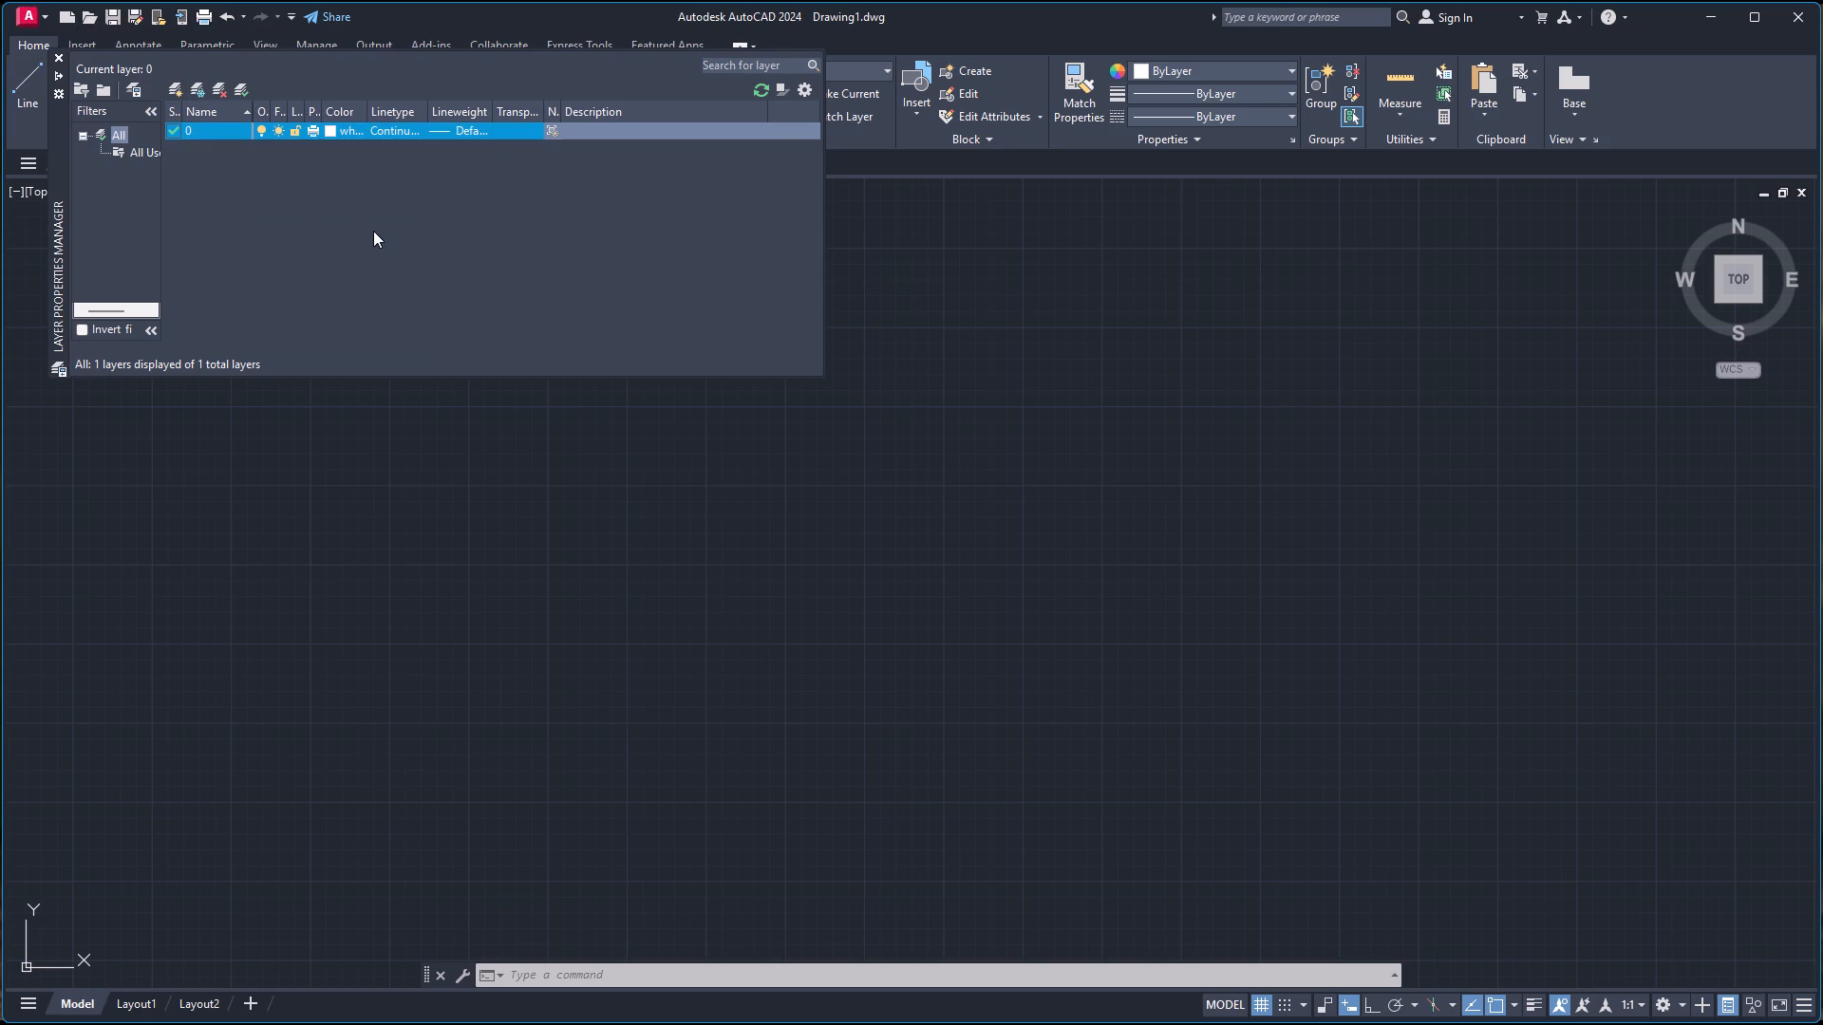
key(alt+n)
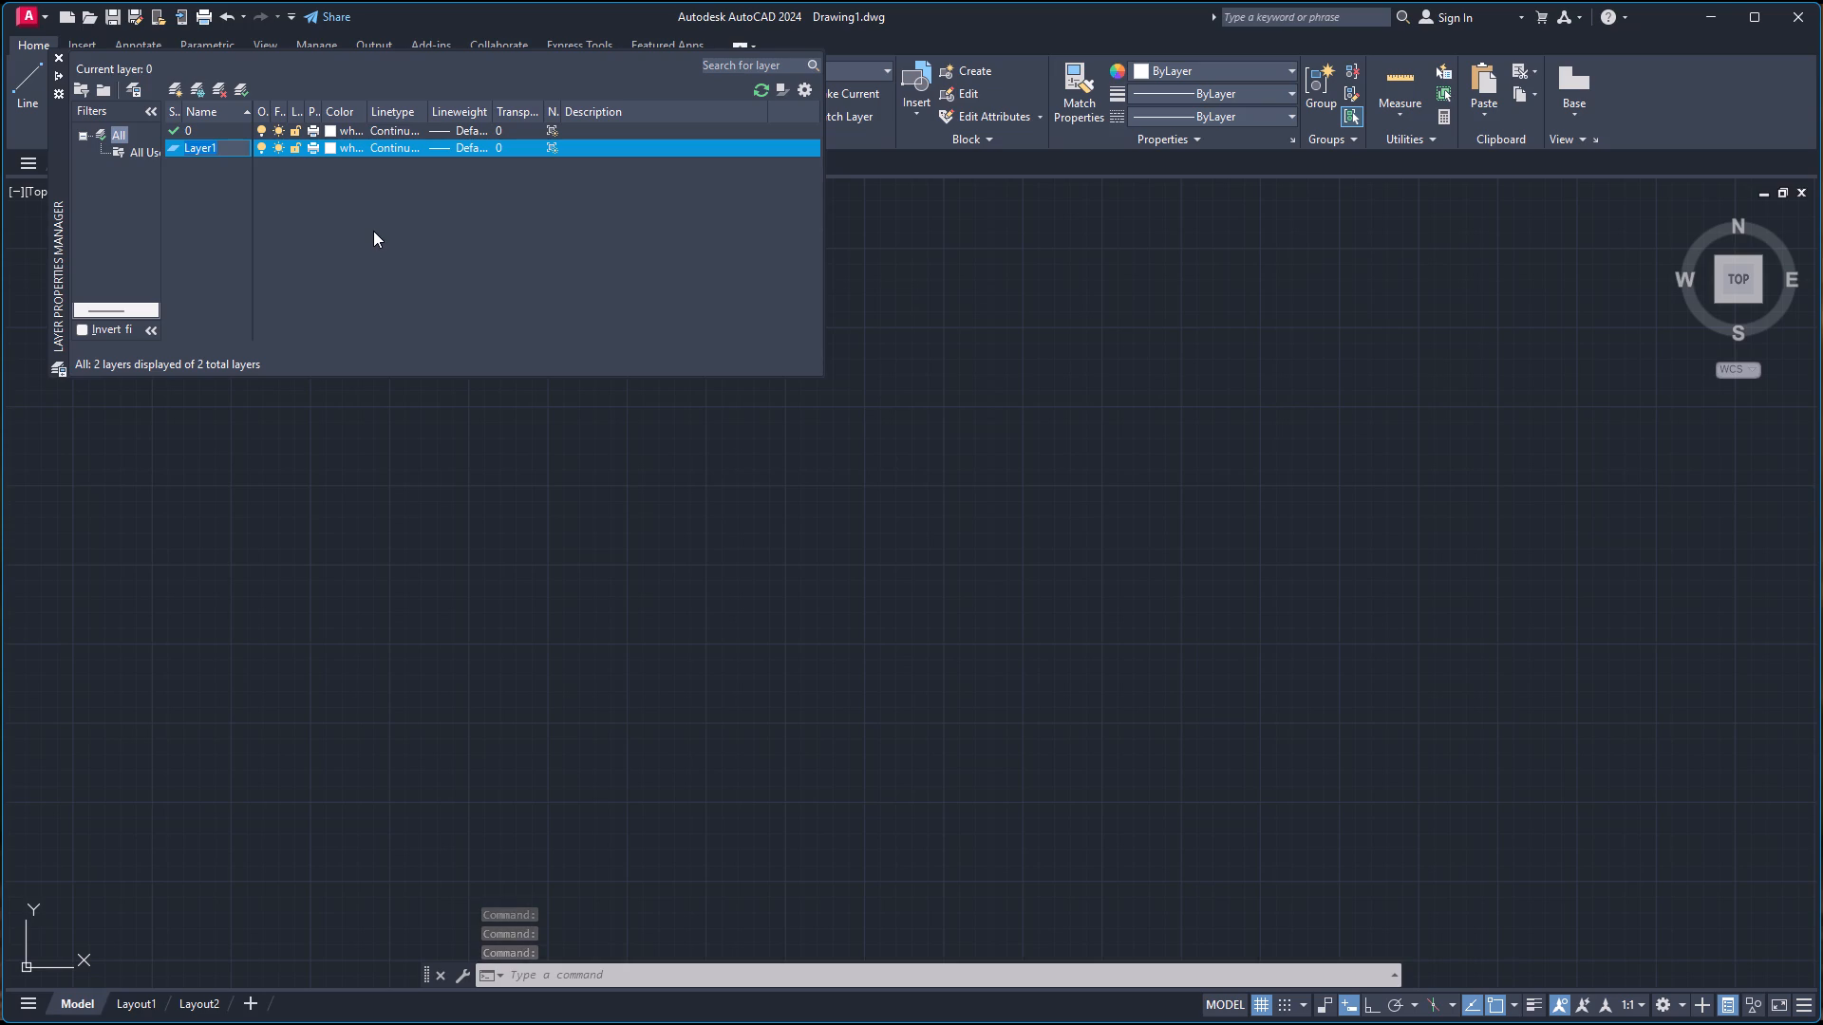
text(Walls)
key(Return)
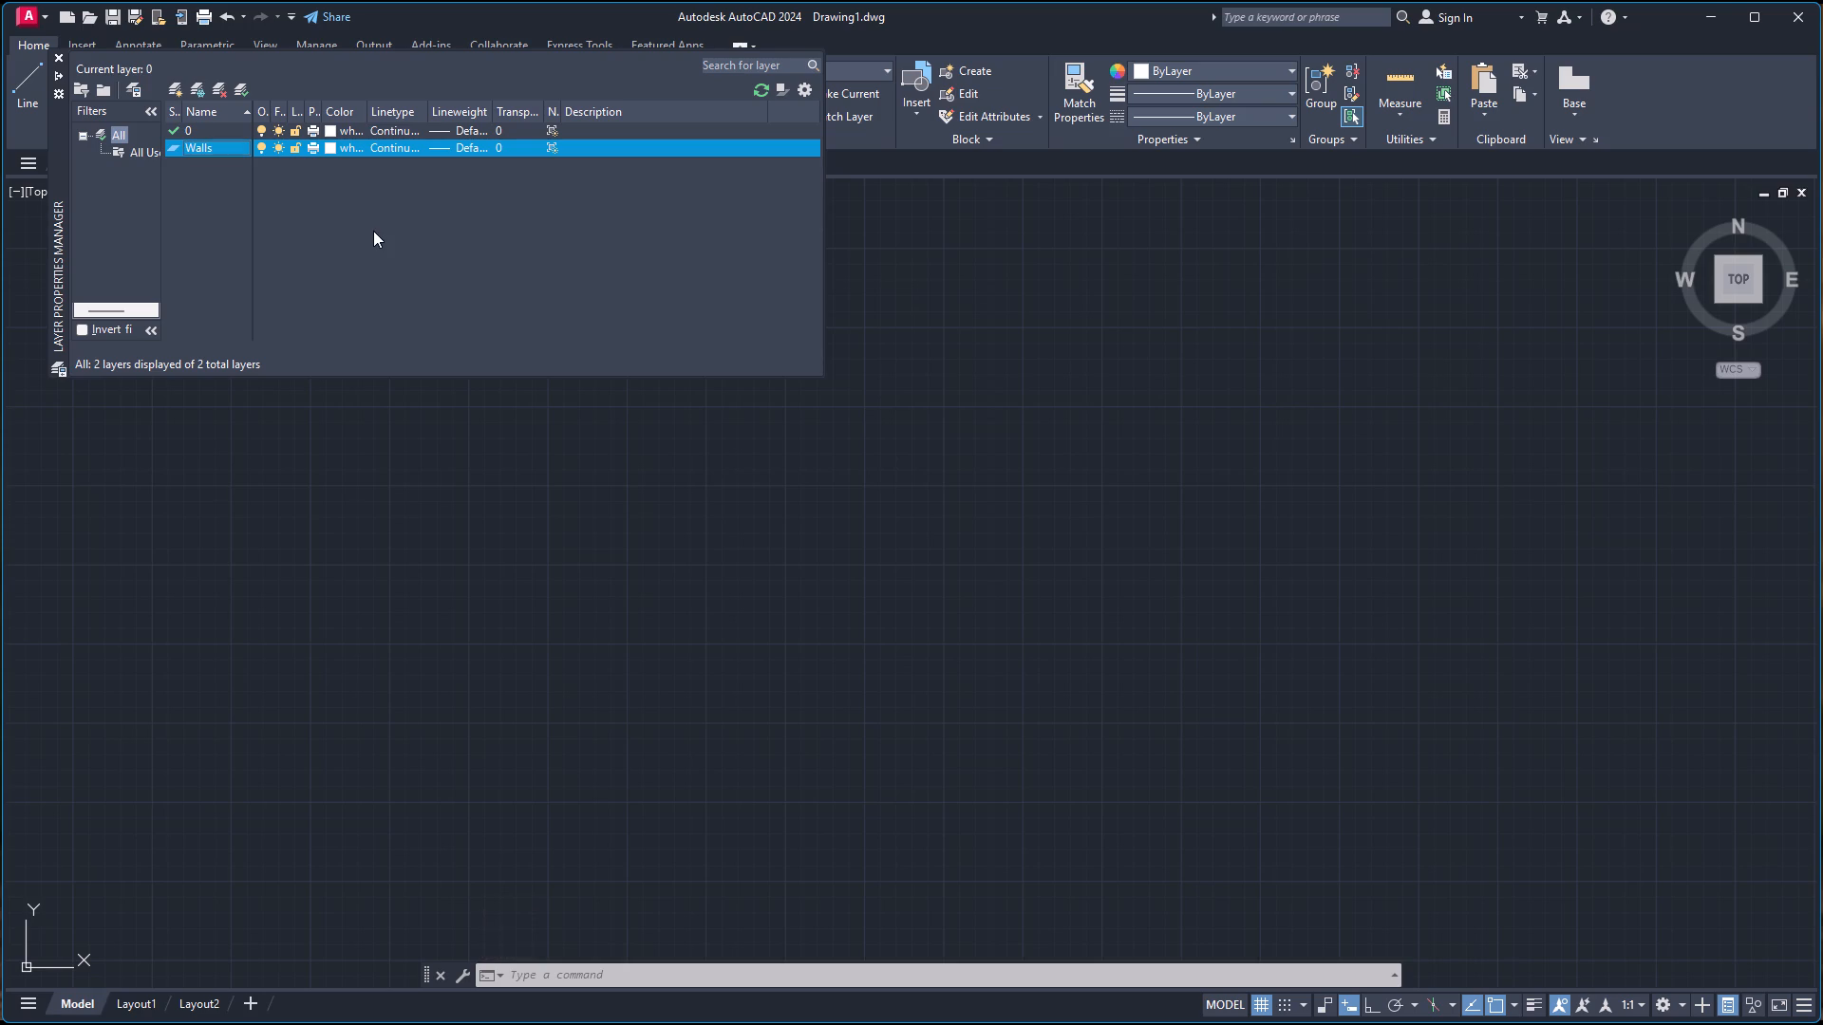
Make Walls the current layer and set the Layer Properties Manager to auto-hide so it collapses off the drawing area.
double_click(200, 151)
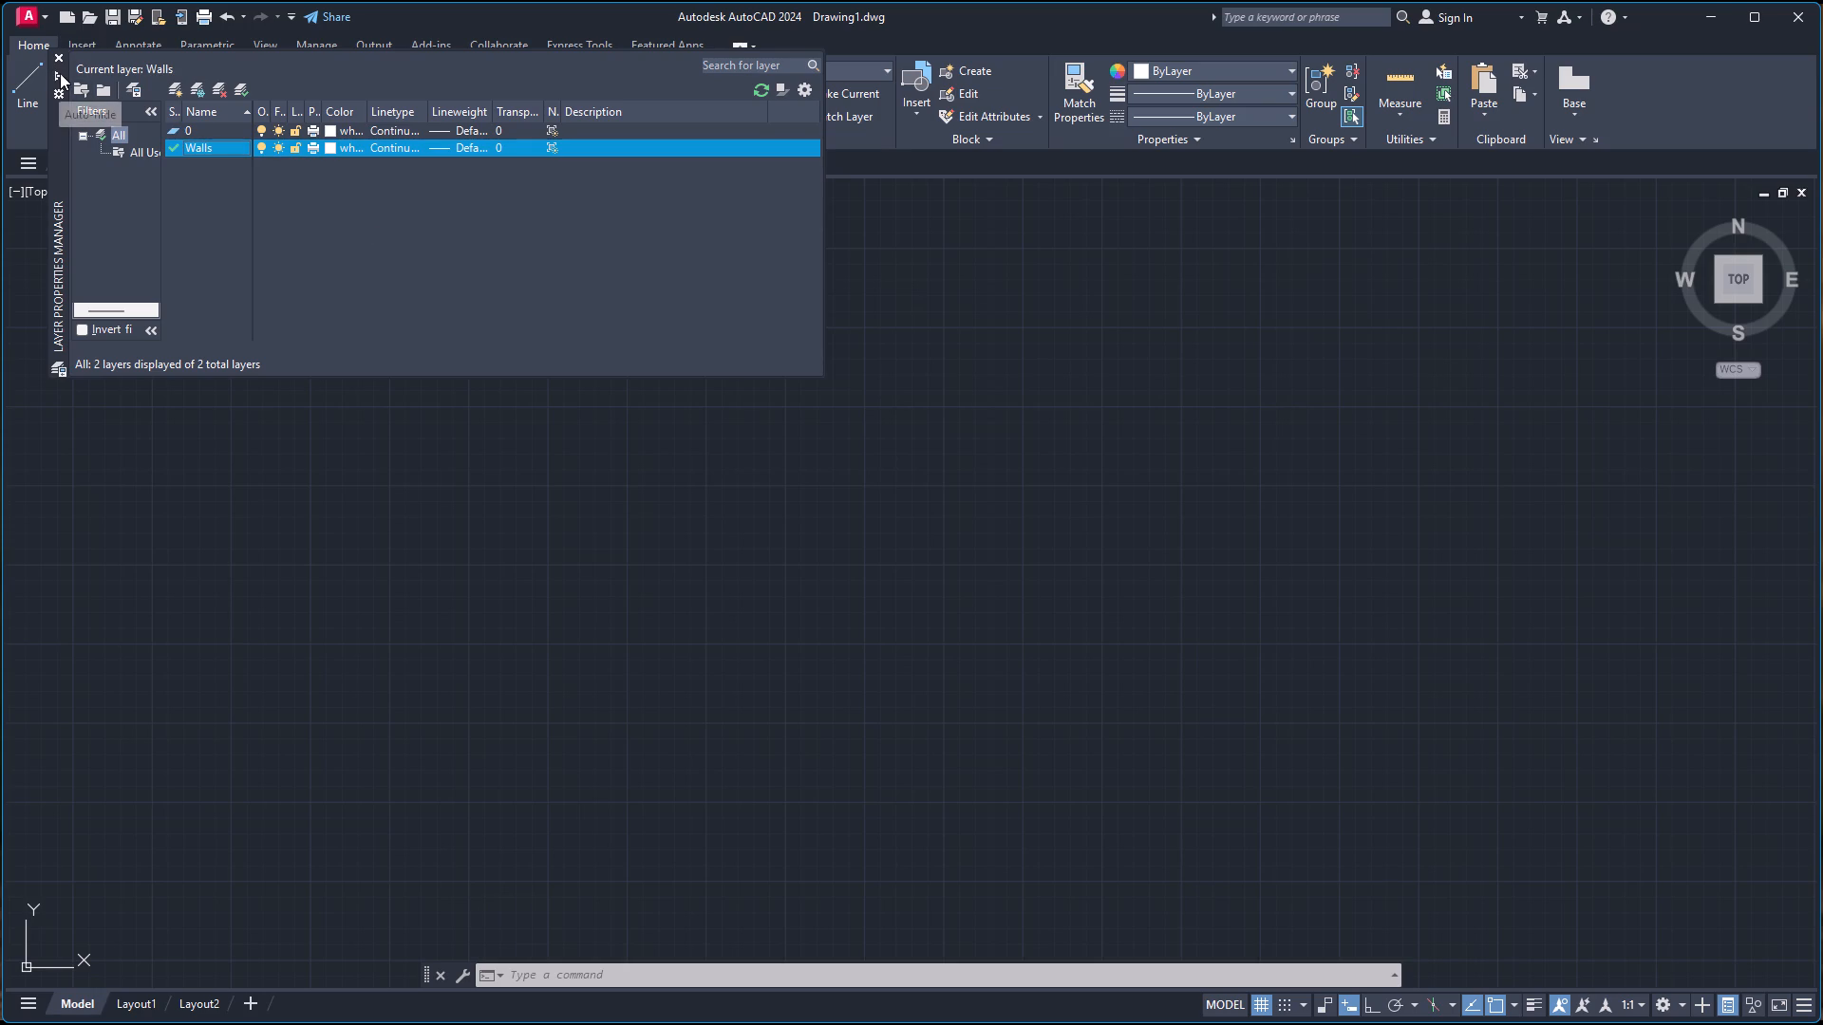
click(60, 73)
click(60, 73)
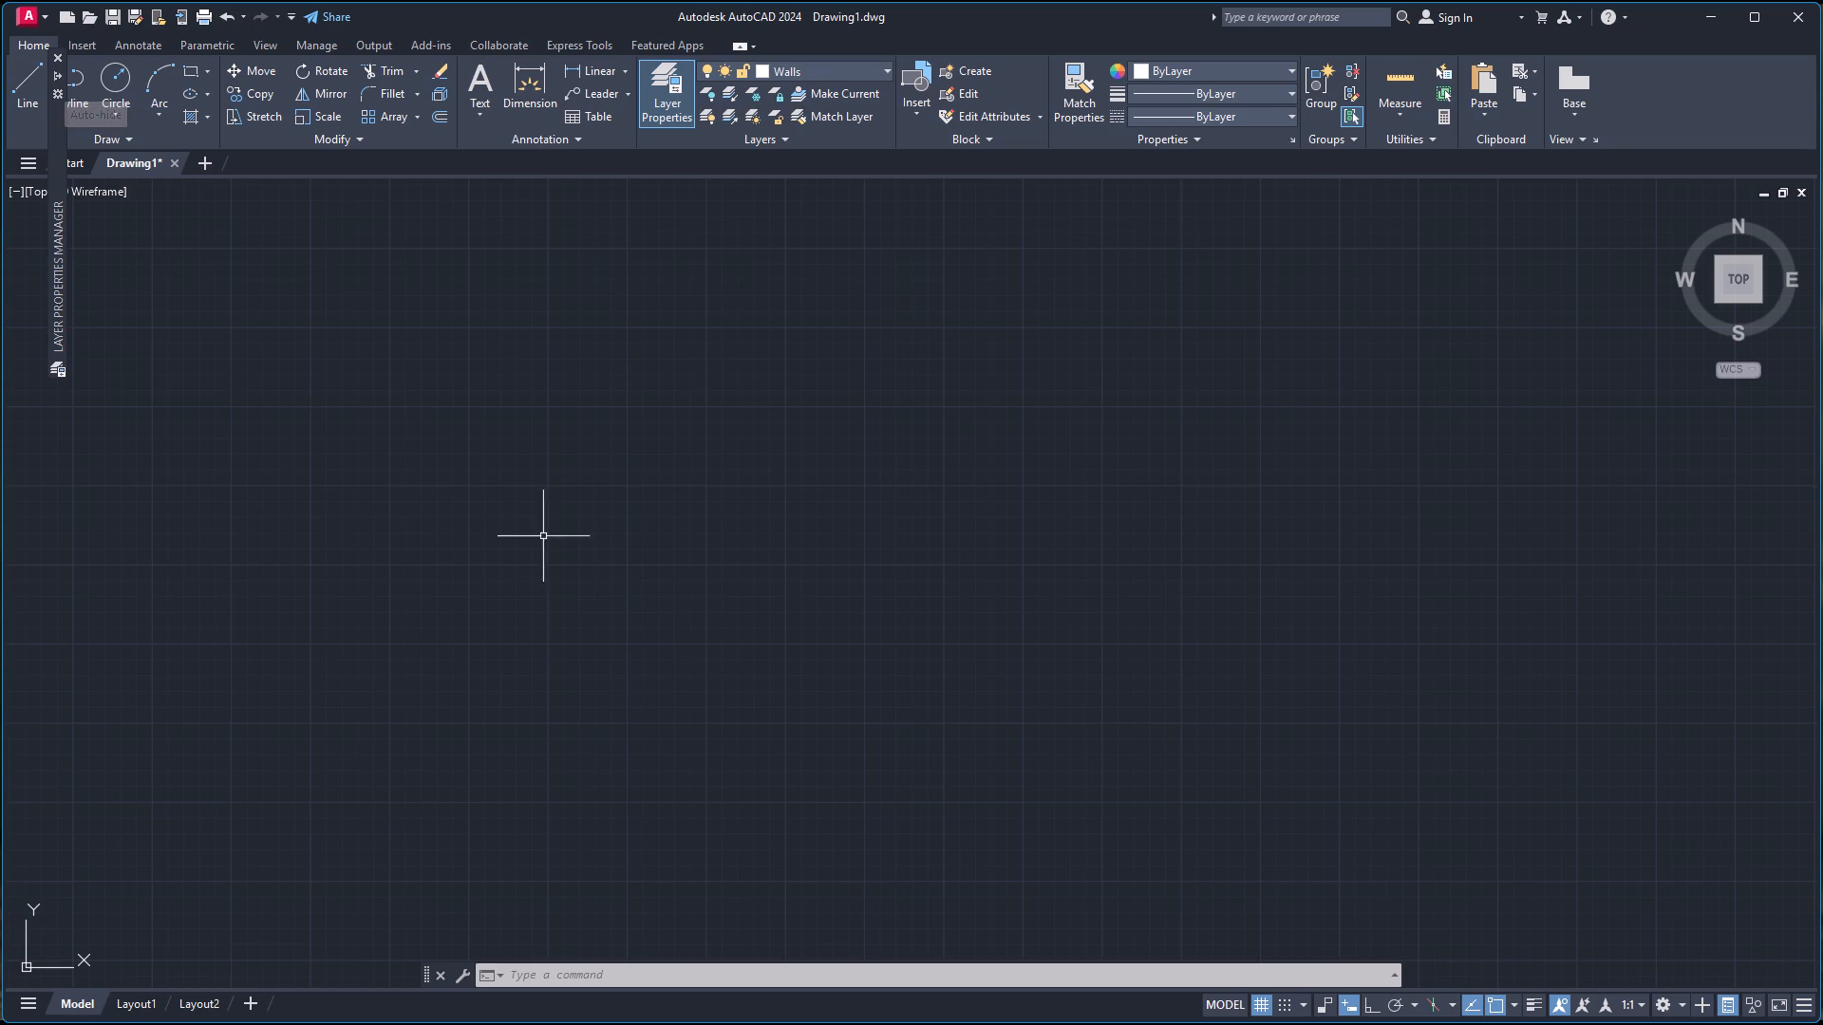
click(549, 507)
click(549, 507)
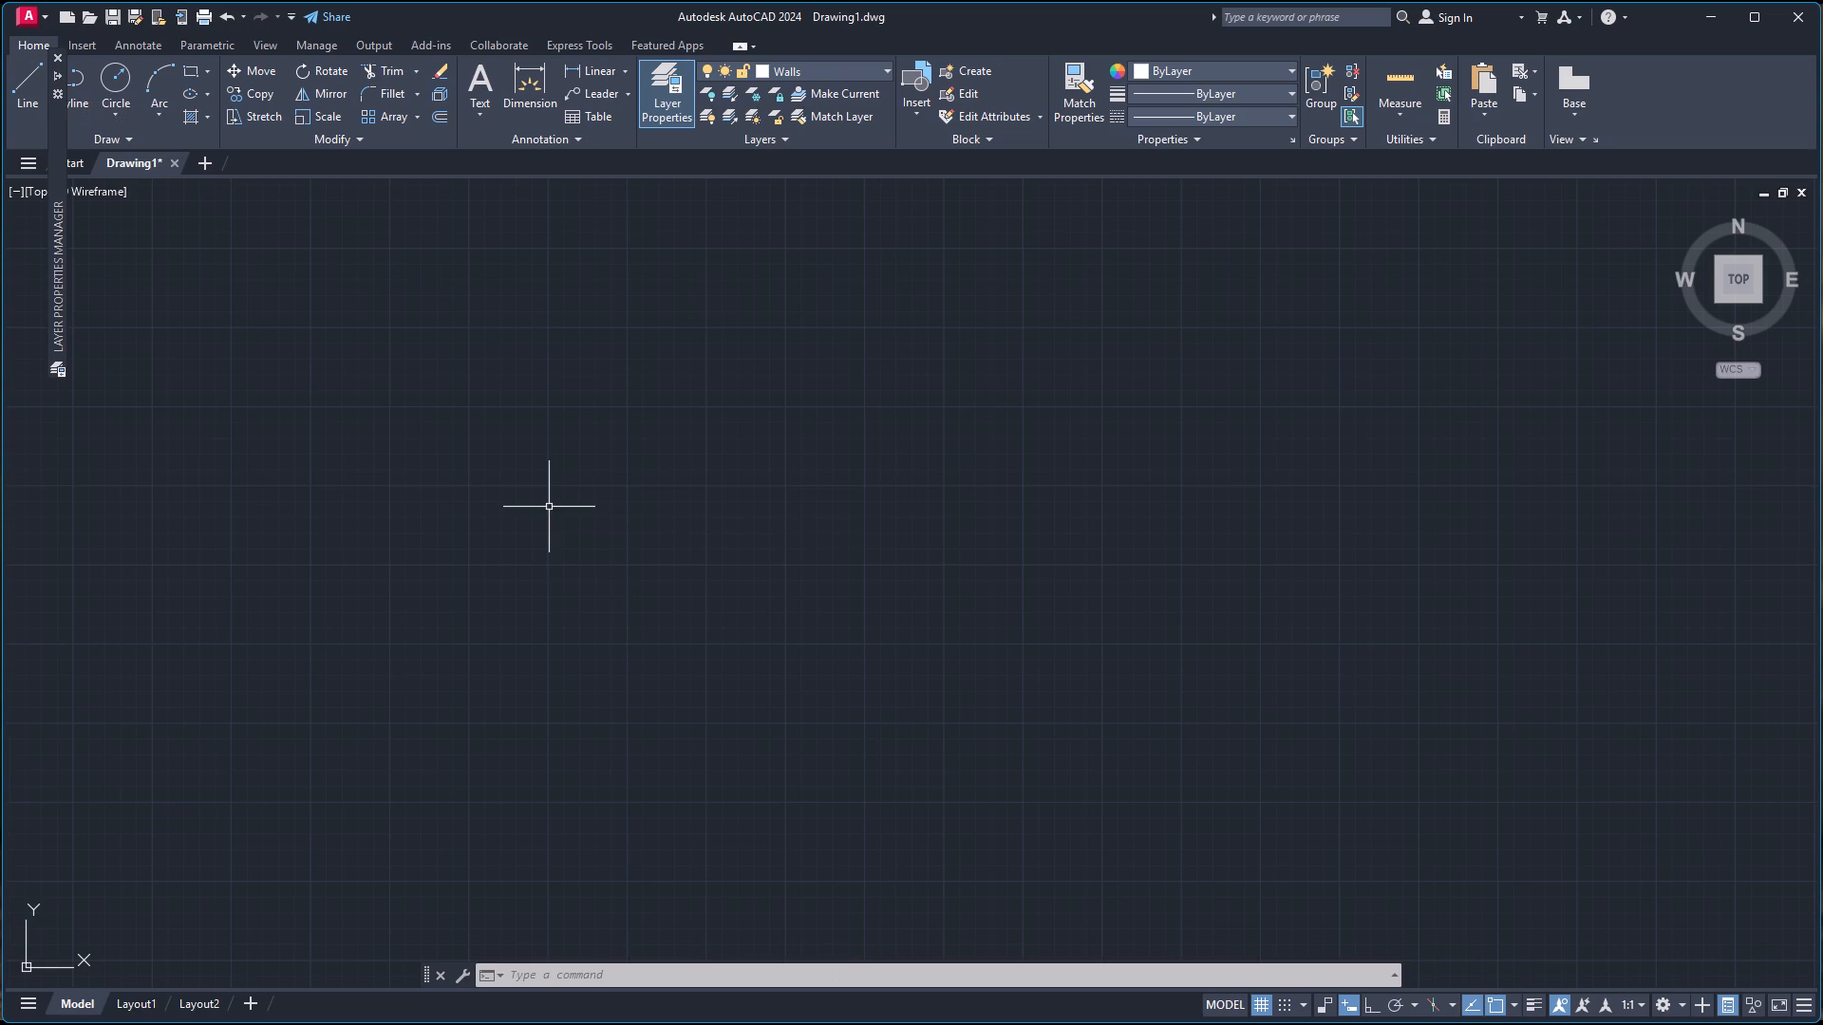
With Ortho on, draw a 29'-9" horizontal line running right from a point in the upper middle of the drawing area.
key(l)
key(Return)
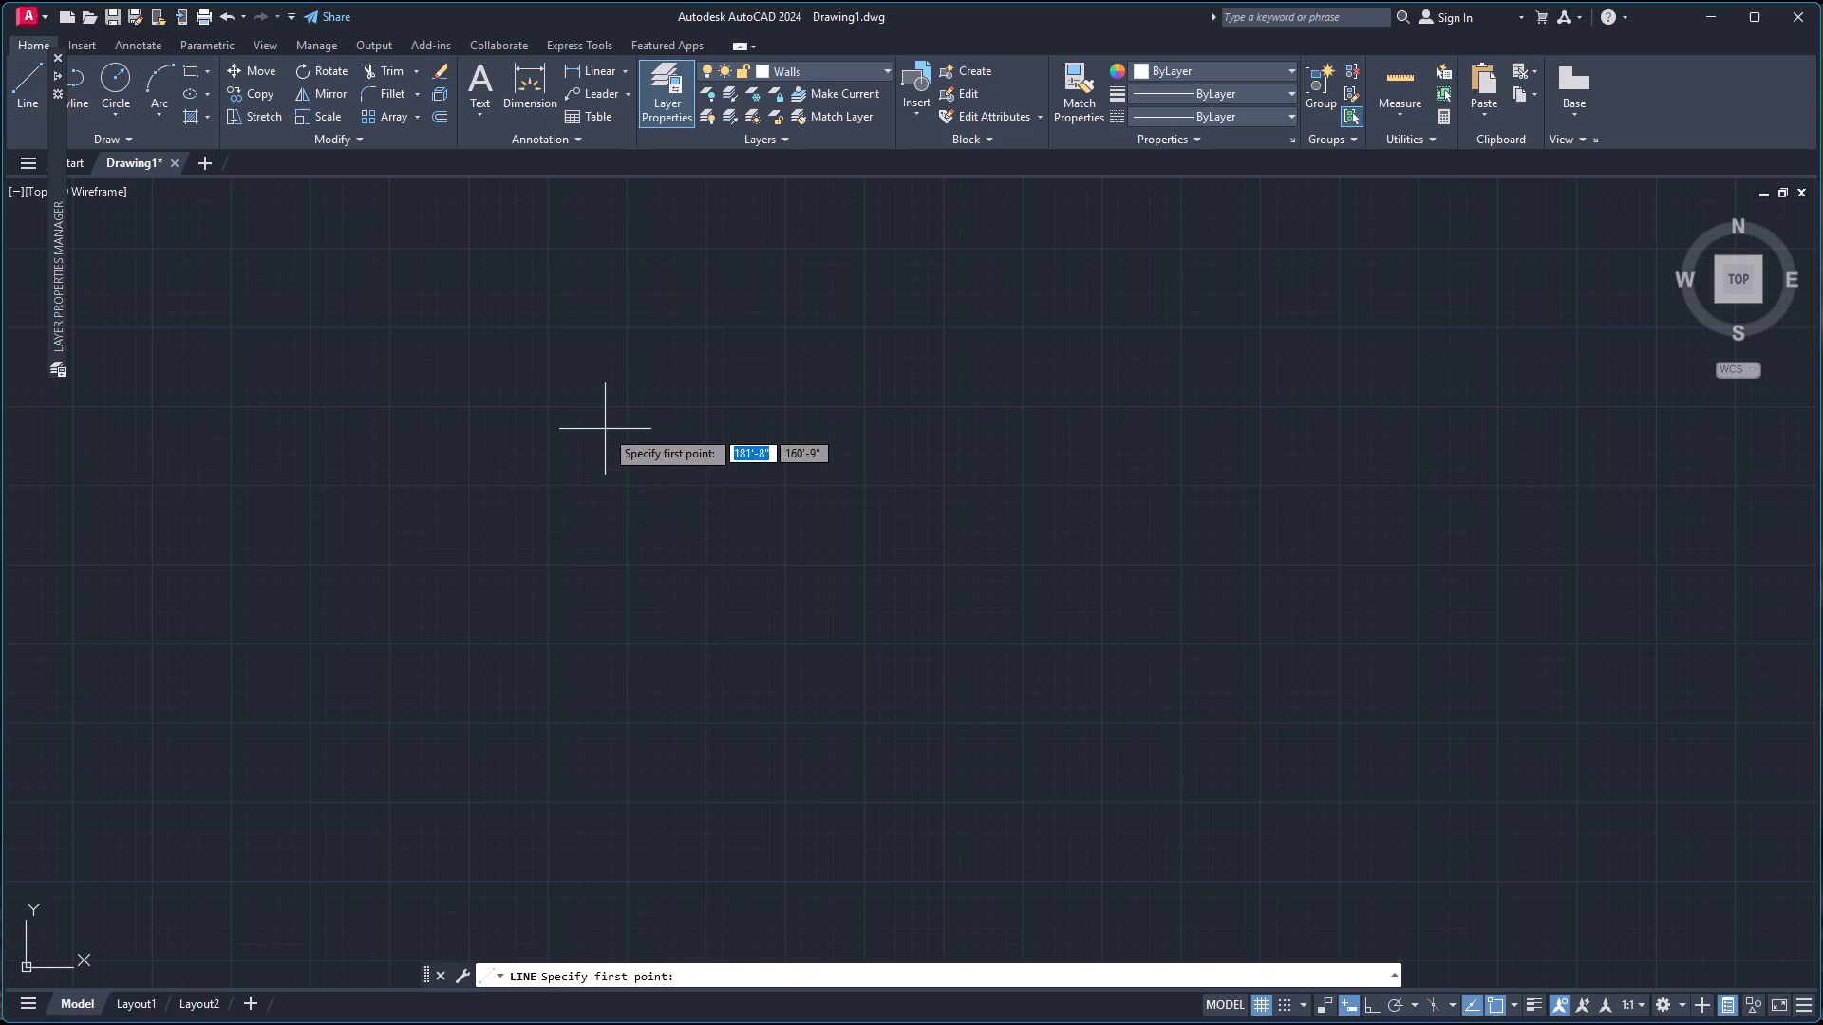
click(605, 429)
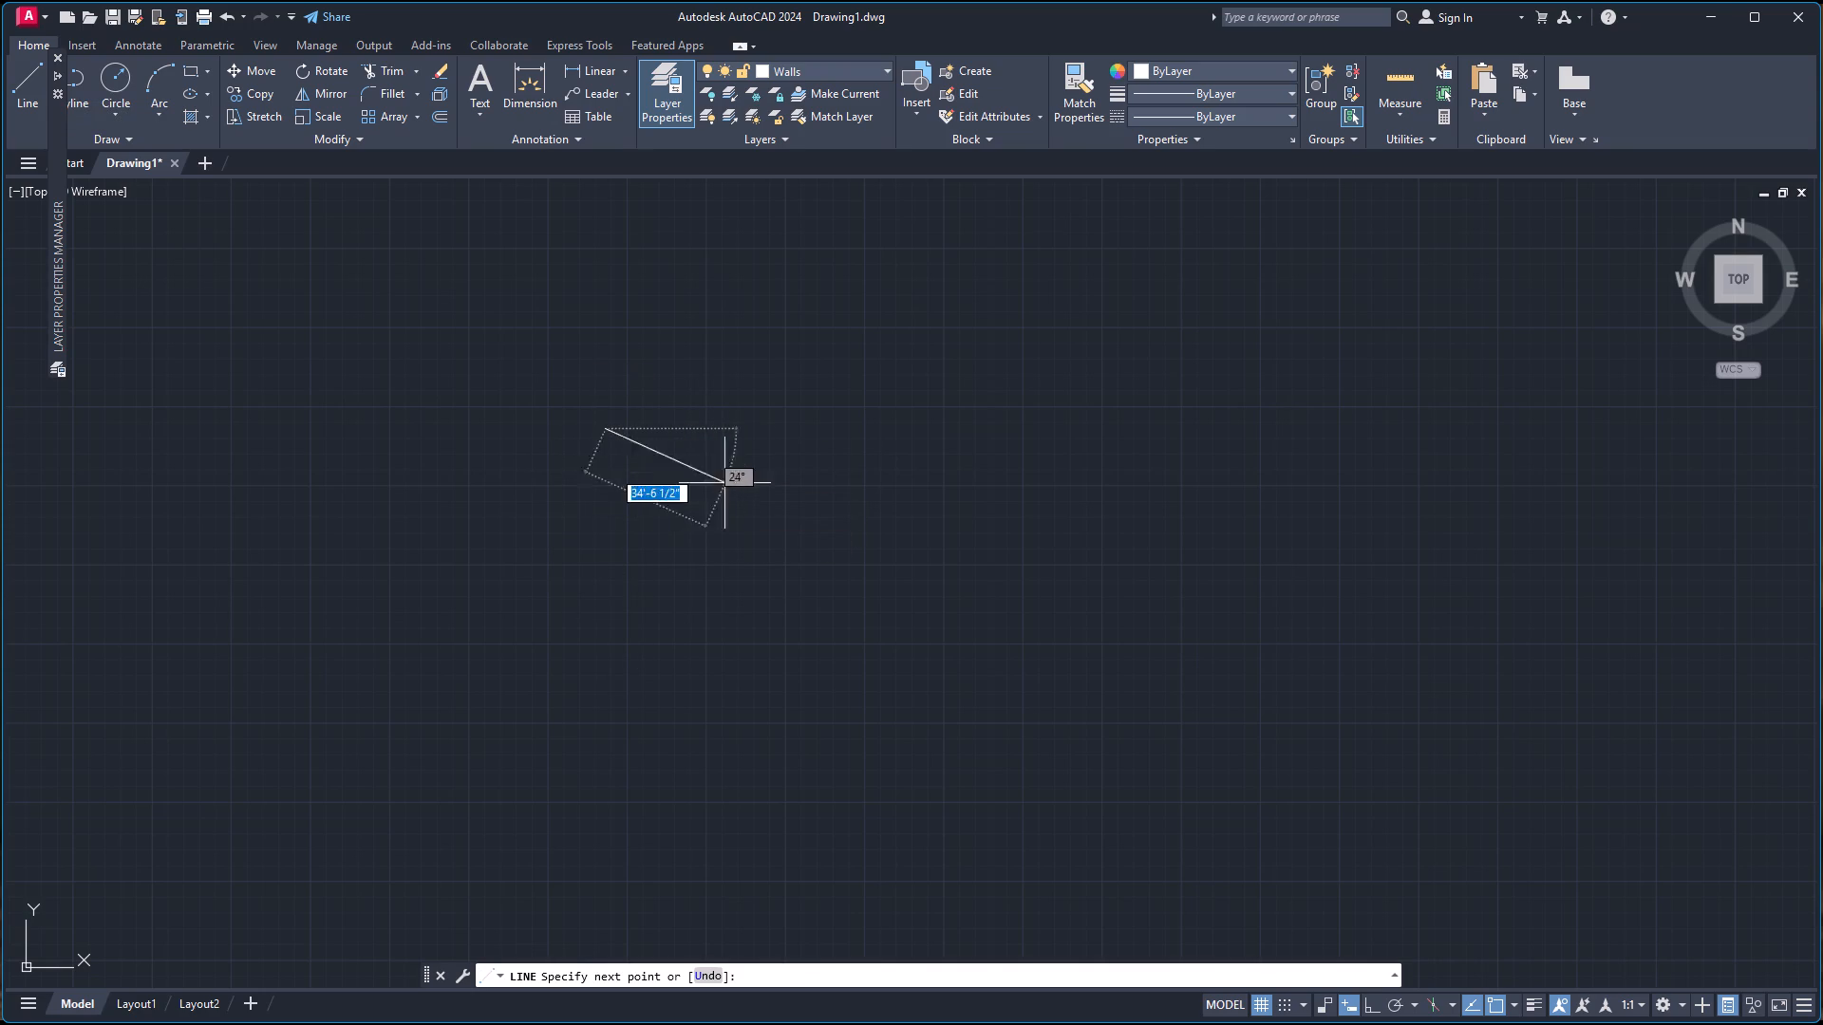
key(F8)
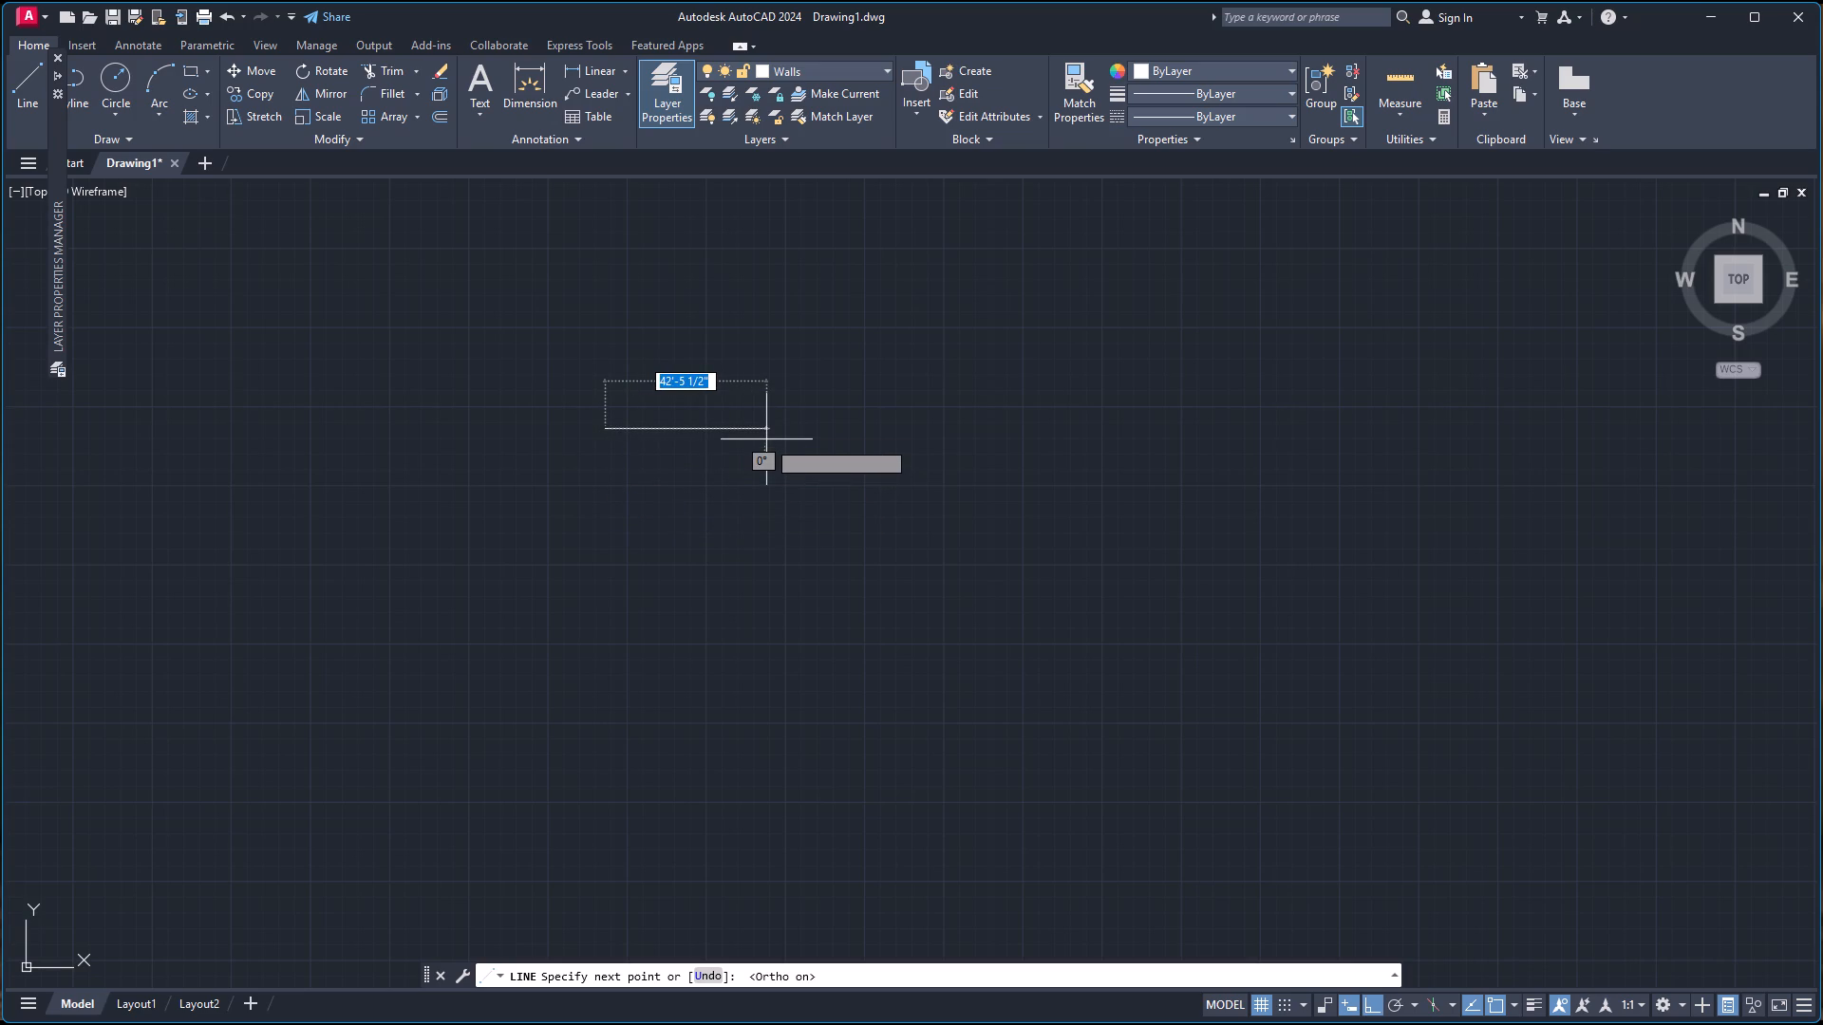
key(2)
key(9)
key(minus)
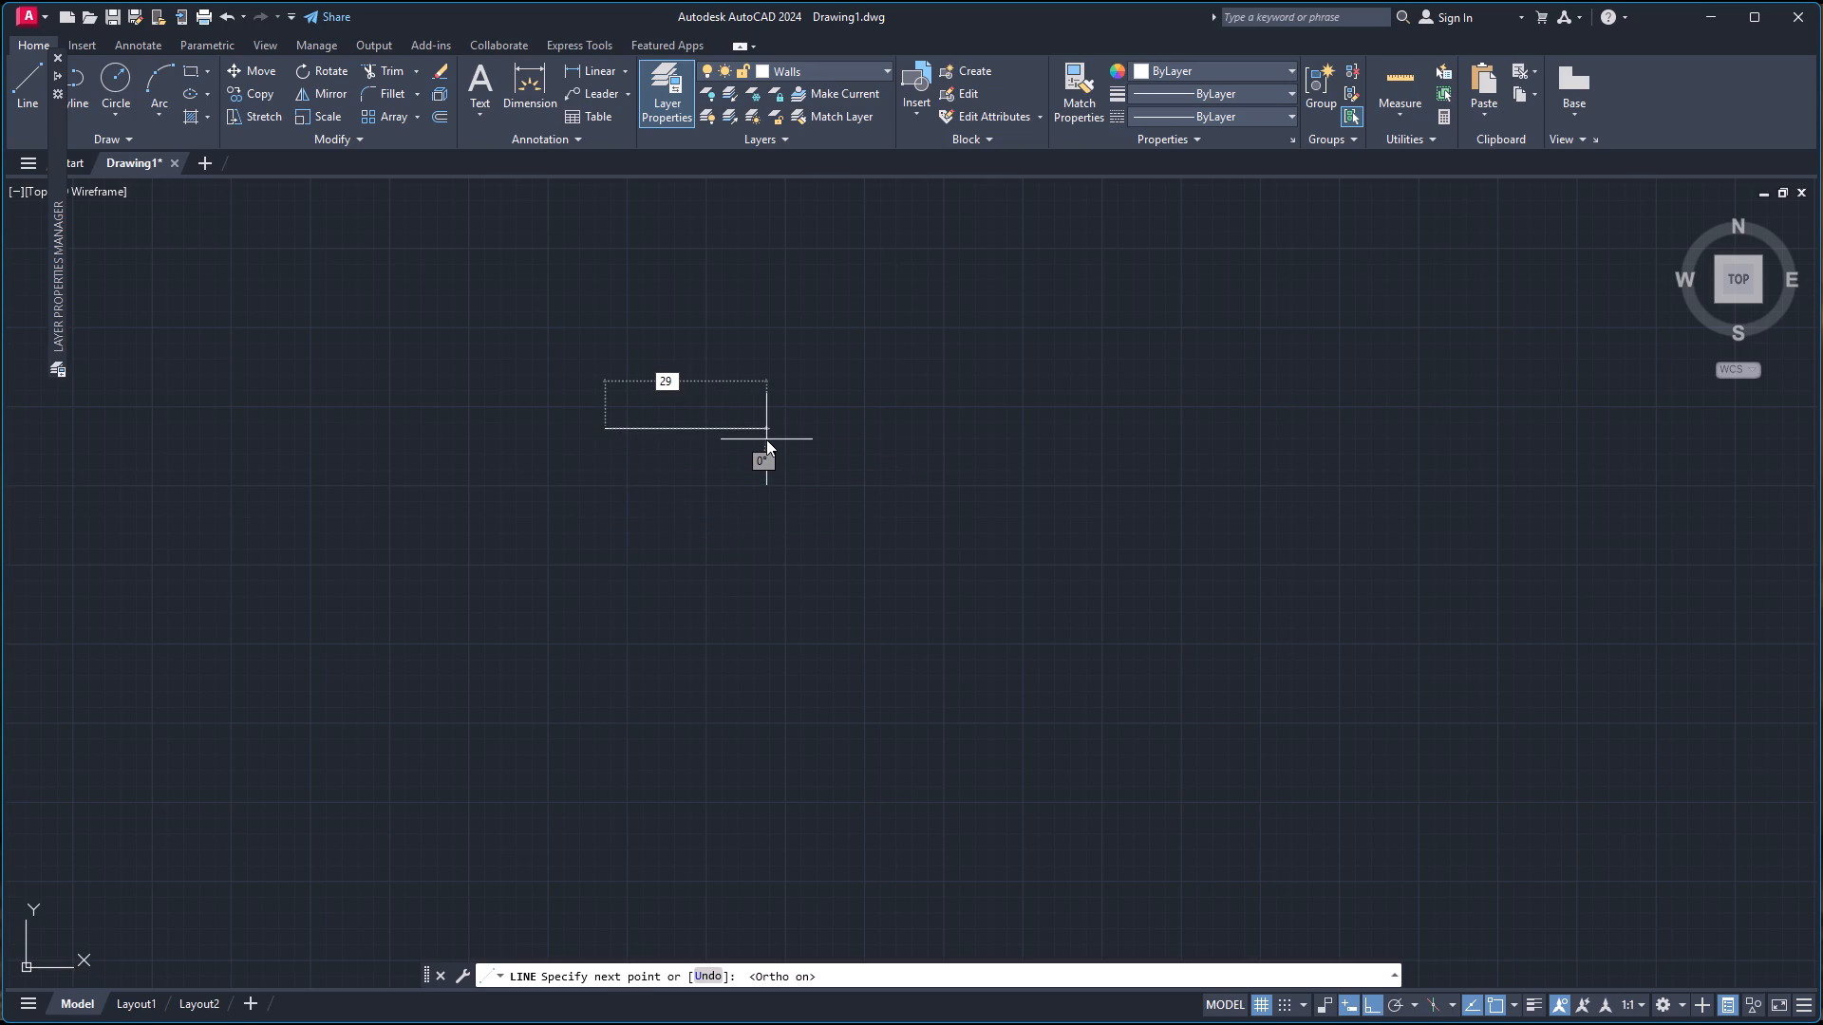
key(BackSpace)
text('-9)
key(Return)
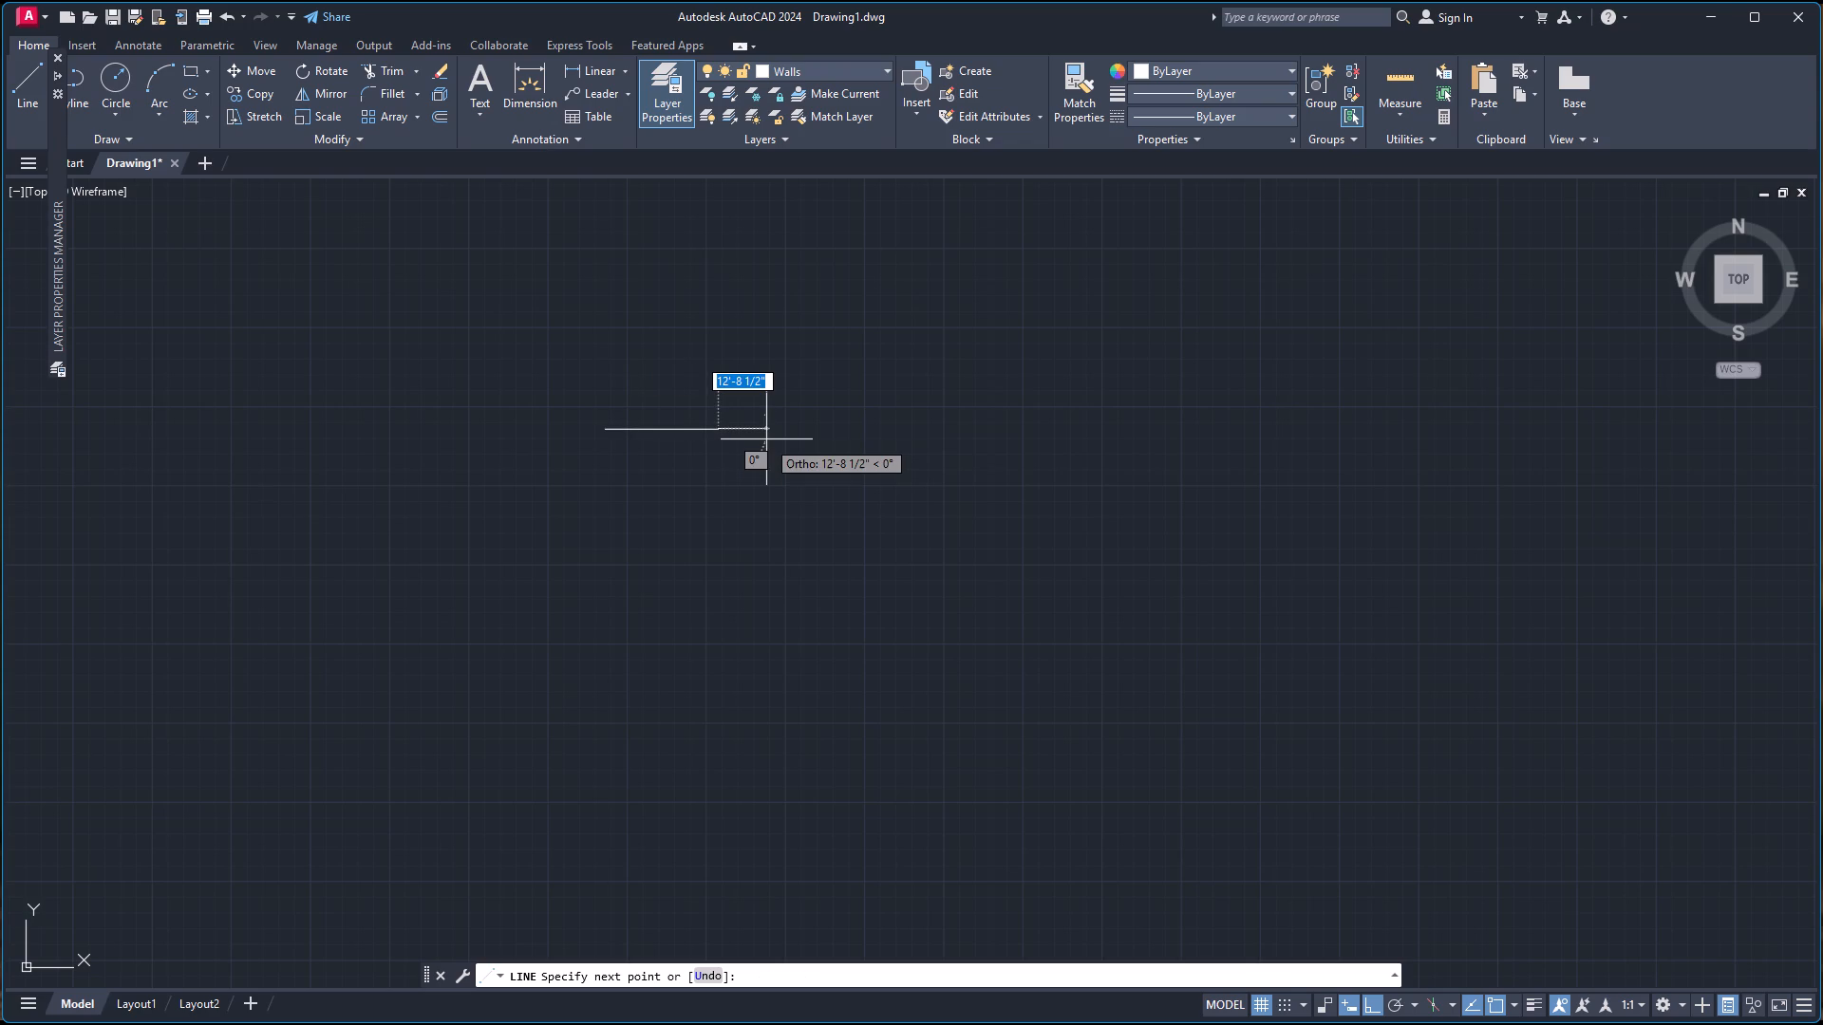
key(space)
Draw a 39'-1" vertical line straight down from the left end of the horizontal line.
key(space)
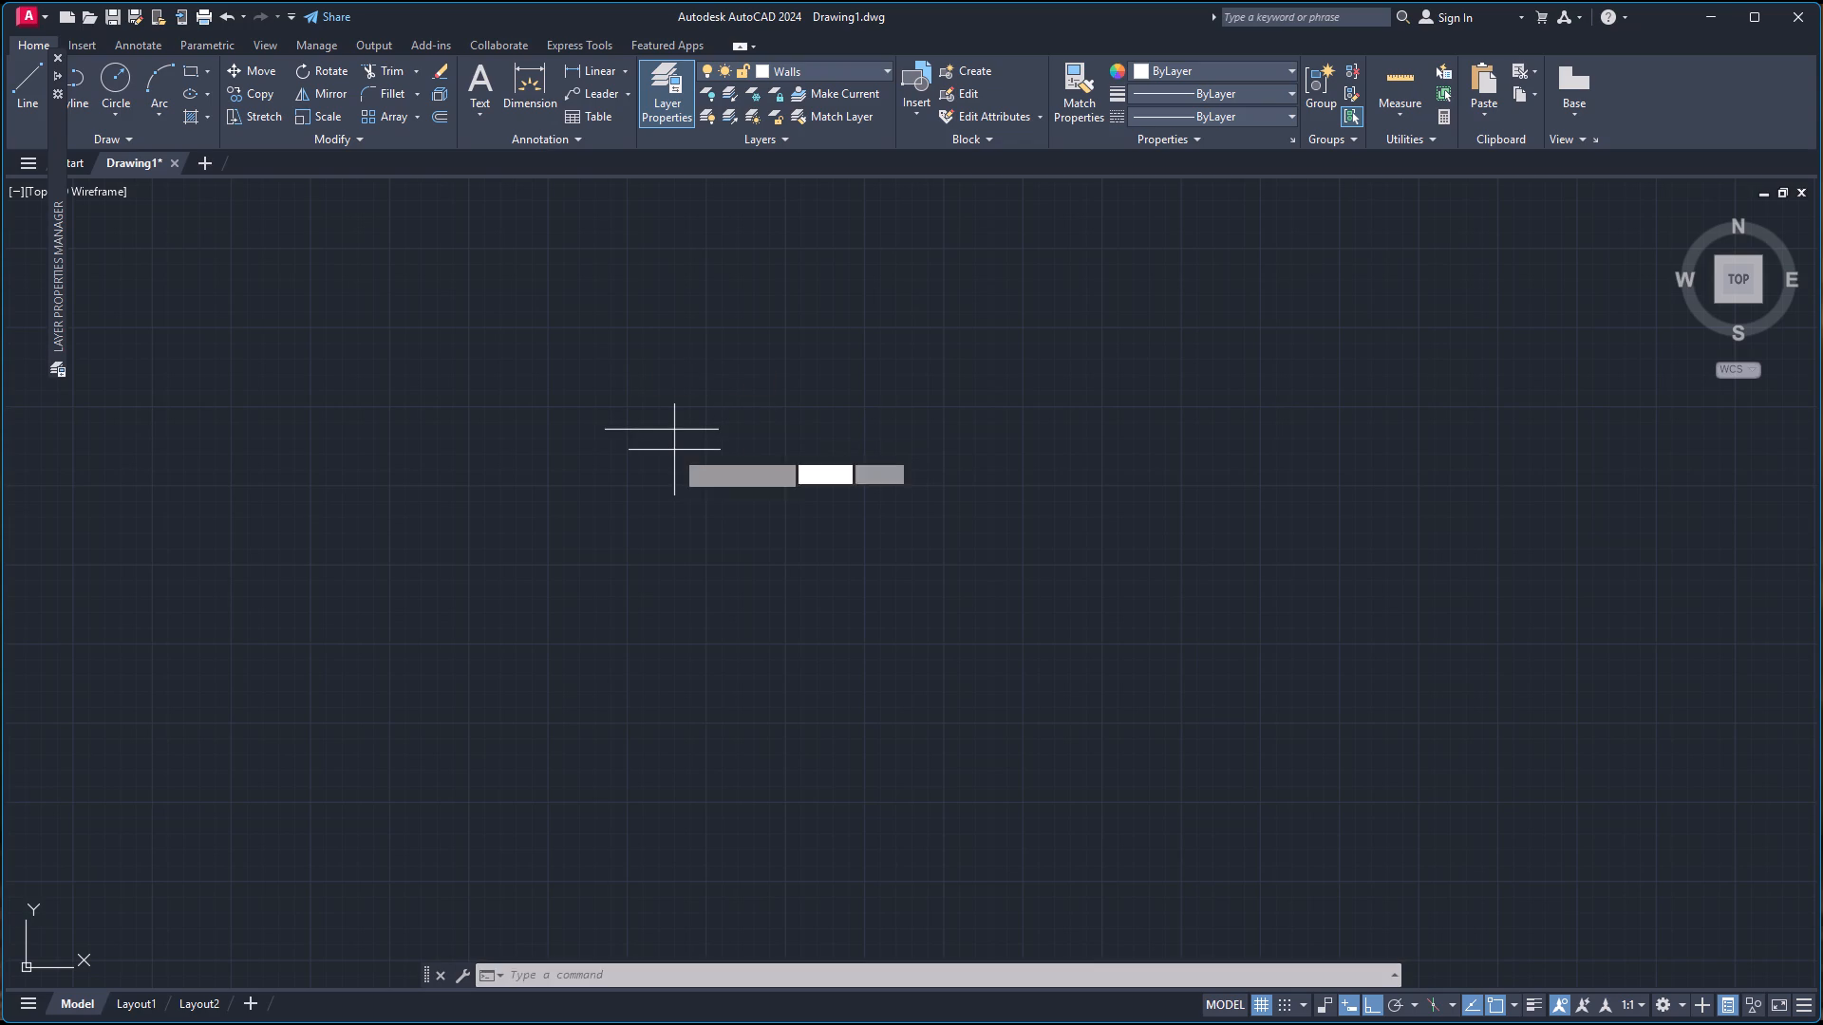
click(604, 431)
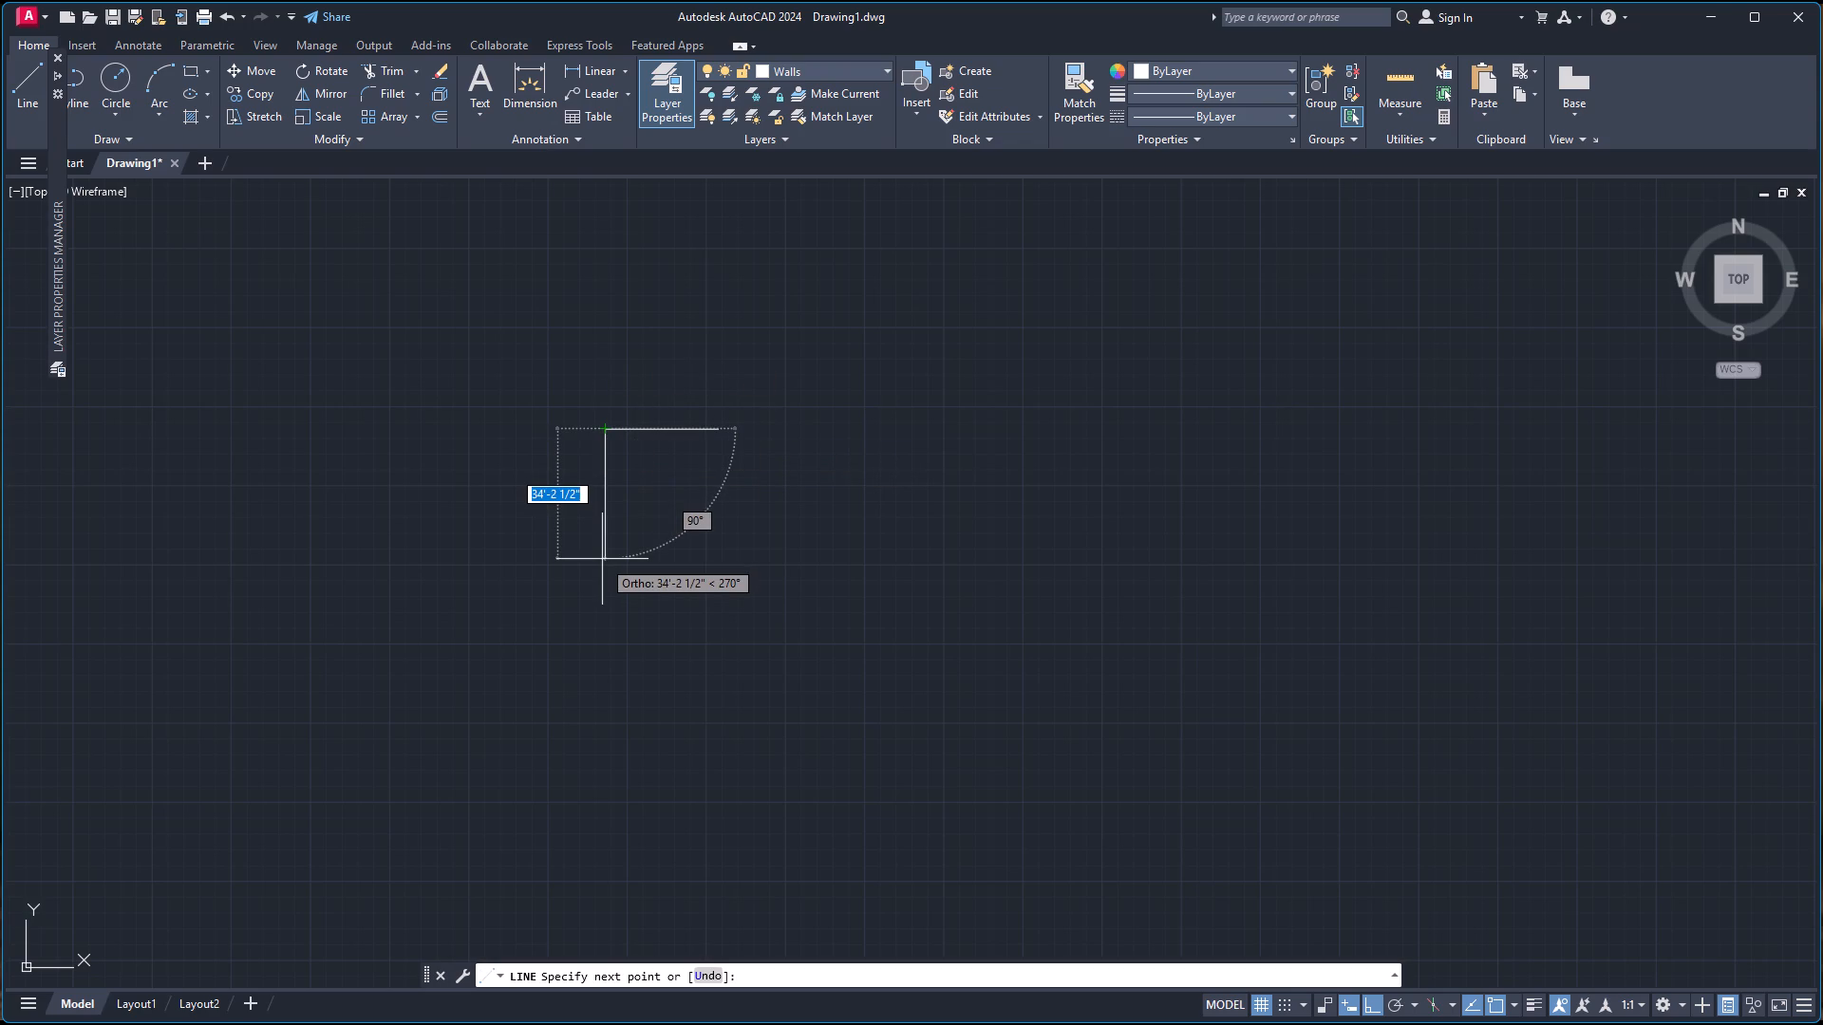
text(39)
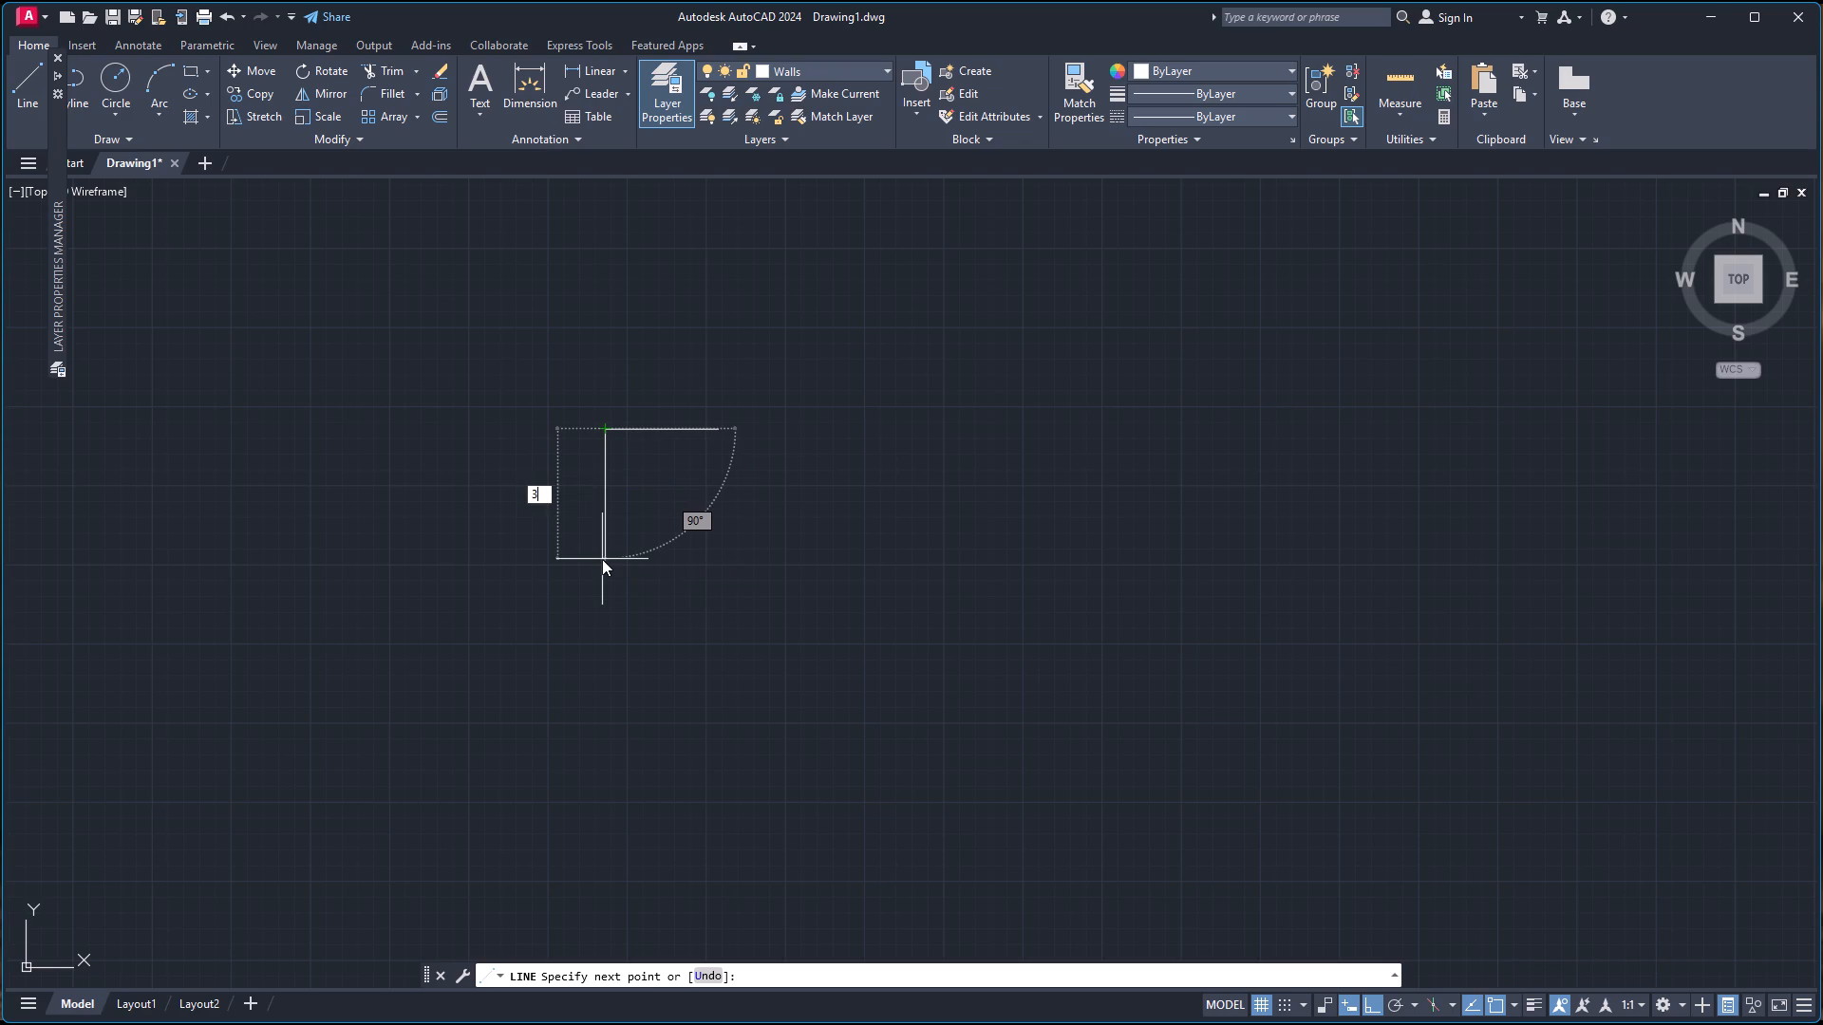
text('-1)
key(Return)
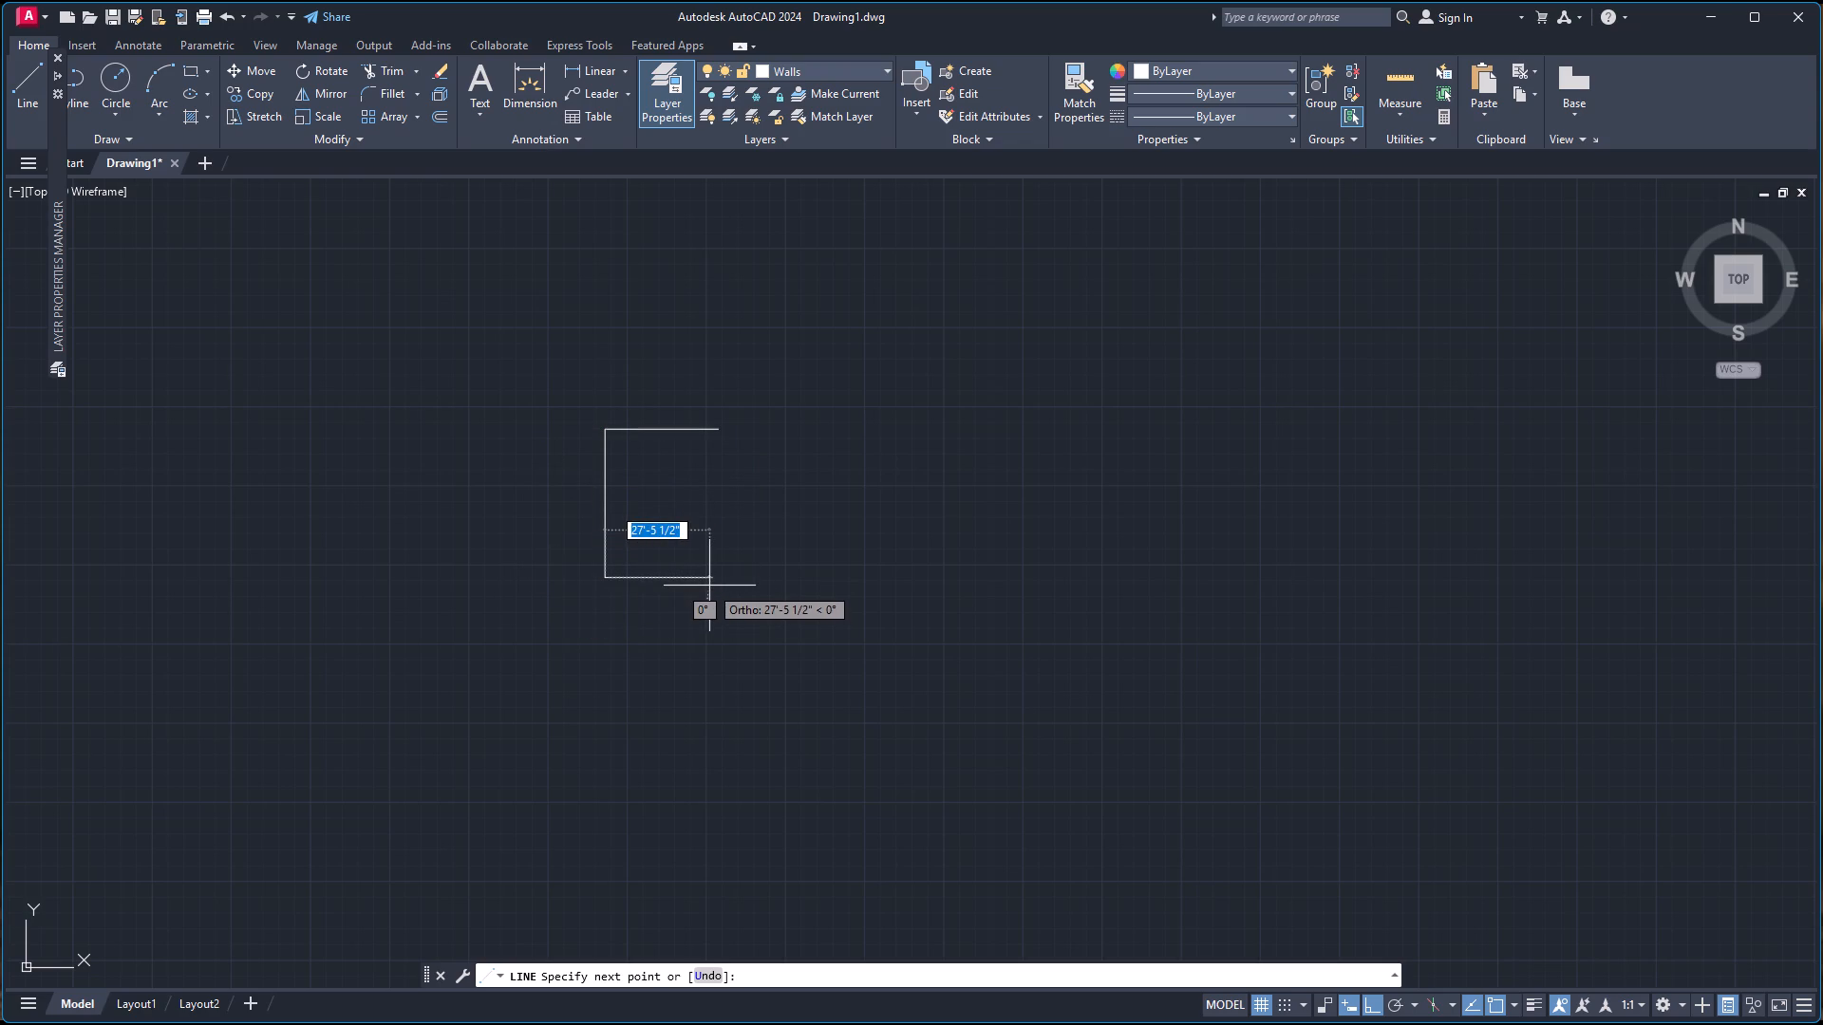
key(space)
Using Offset with the Through option, offset the top horizontal line 1' downward and the left vertical line 1' to the right.
text(o)
key(Return)
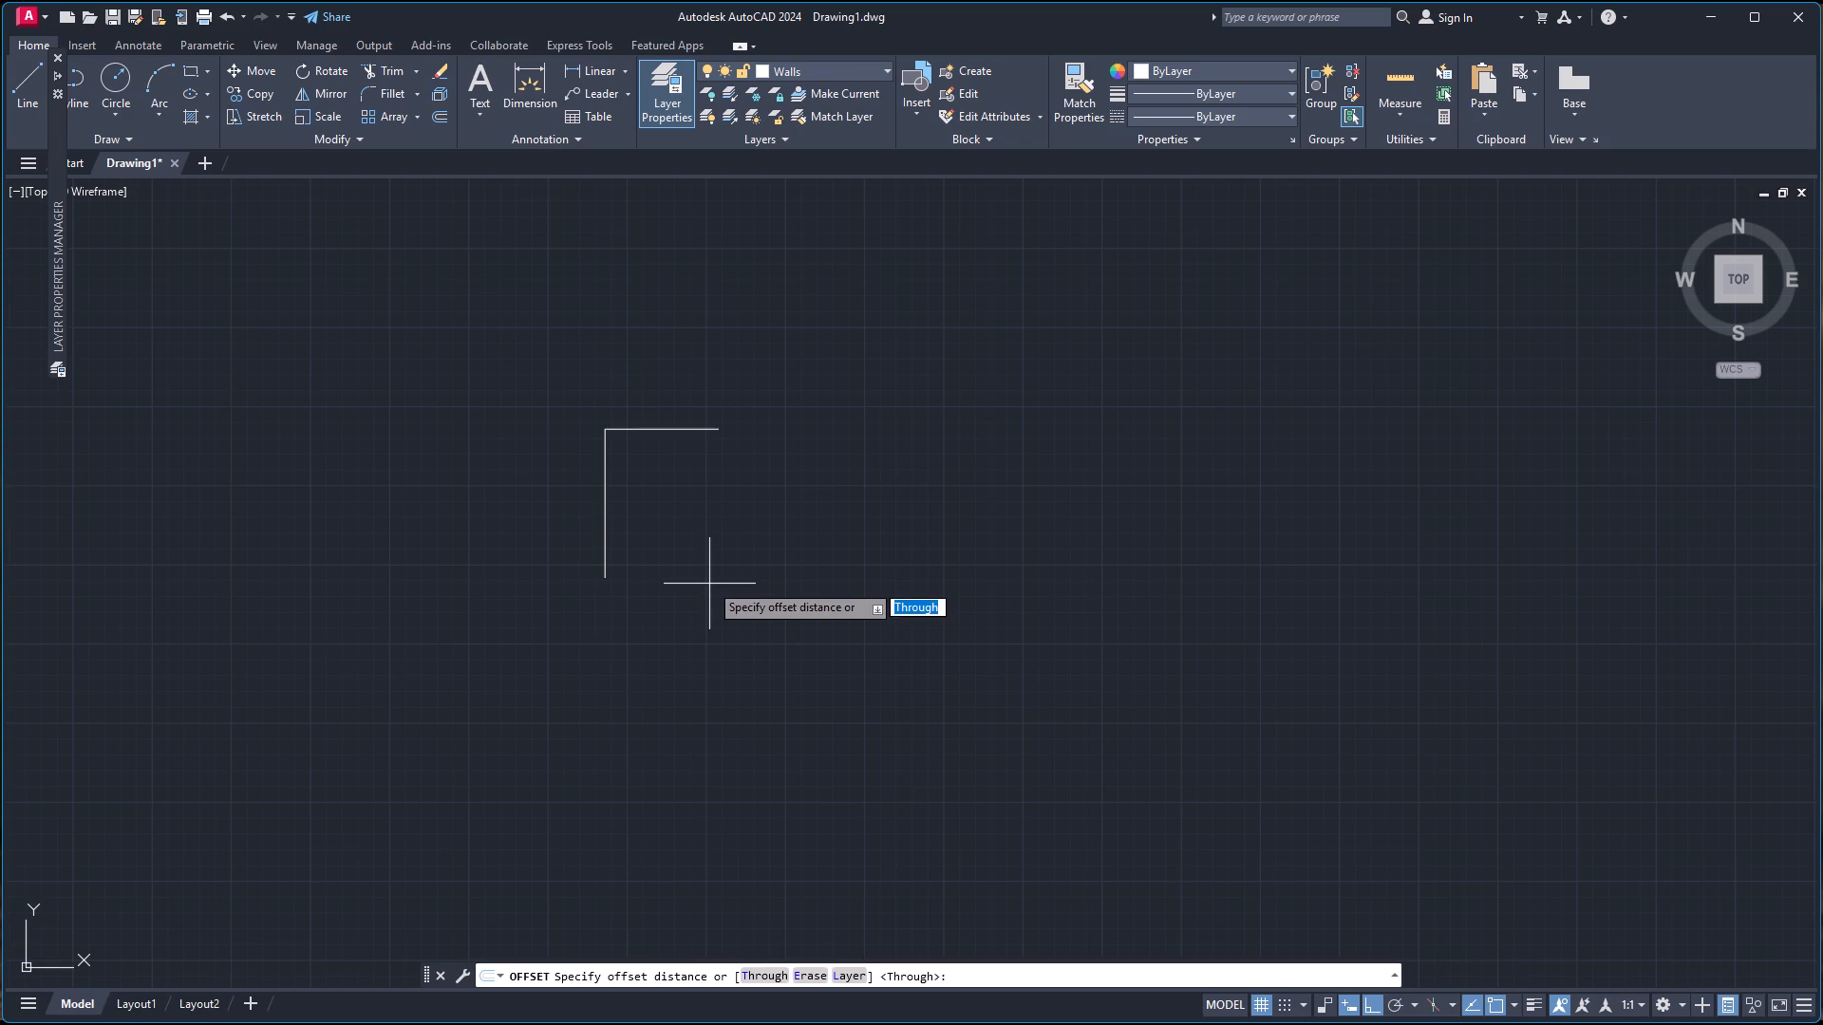
key(Return)
scroll(501, 456, up, 3)
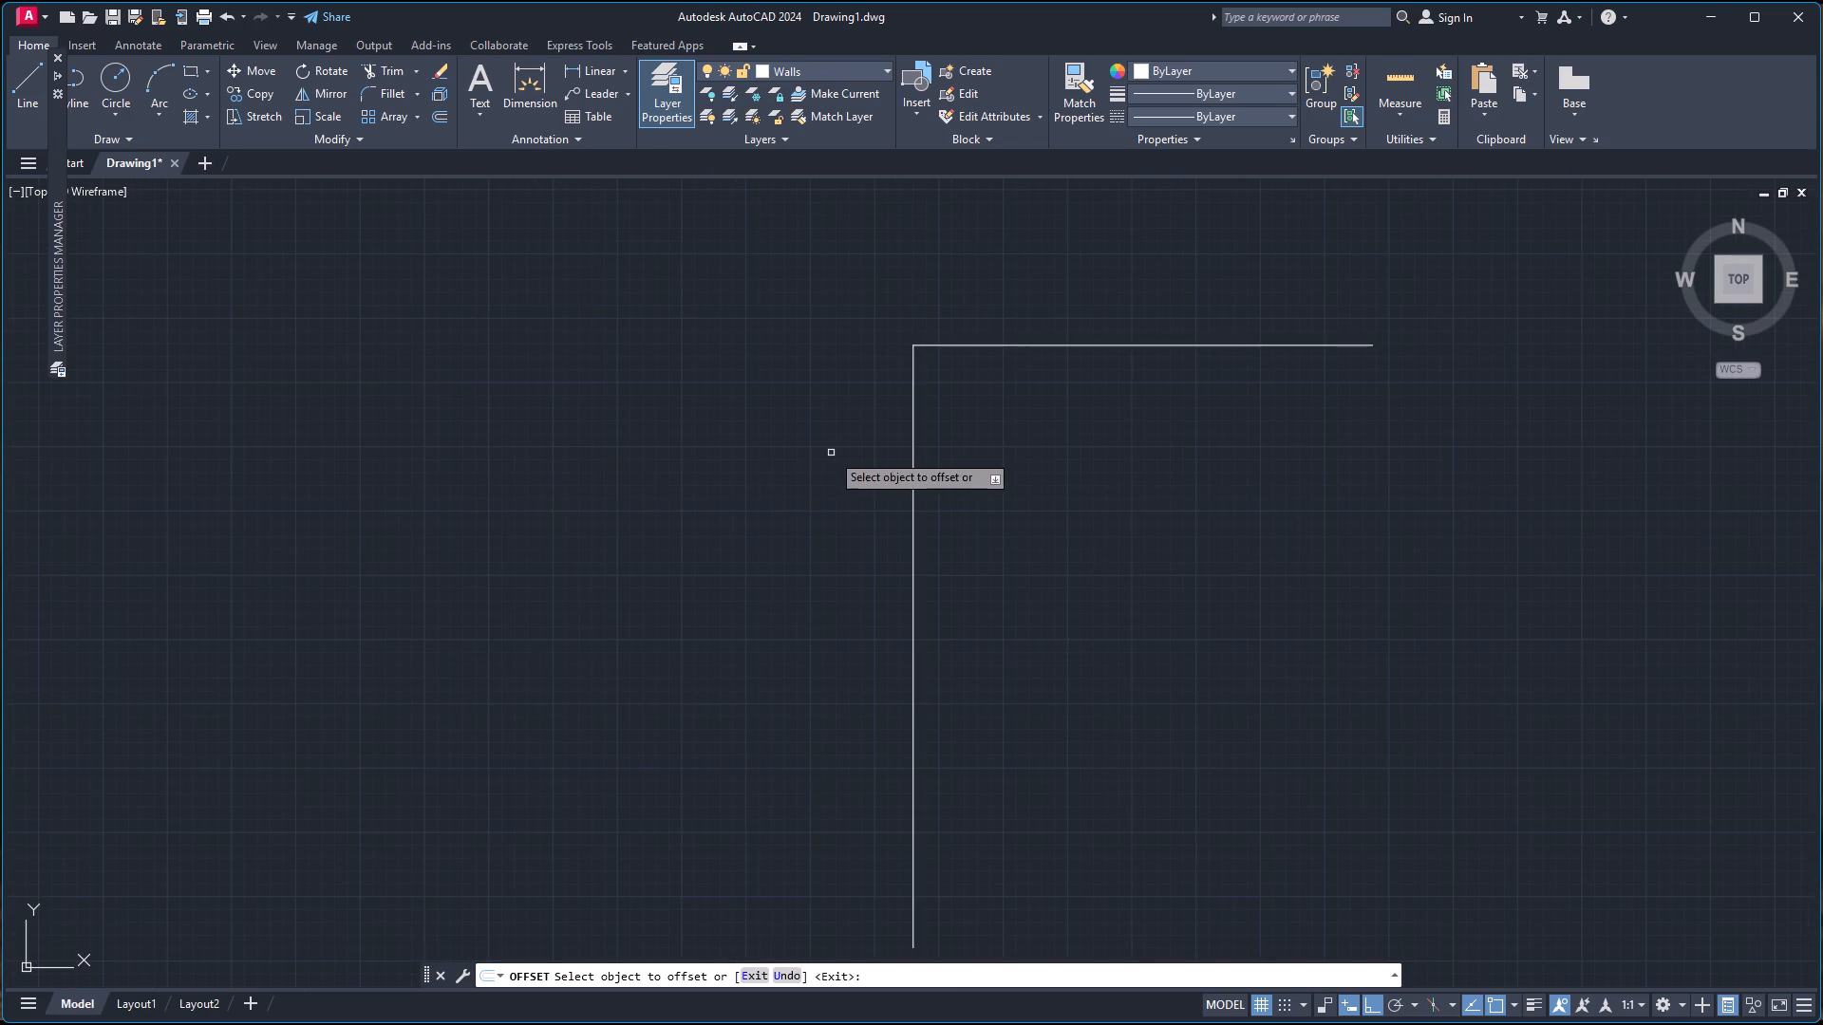
click(1176, 346)
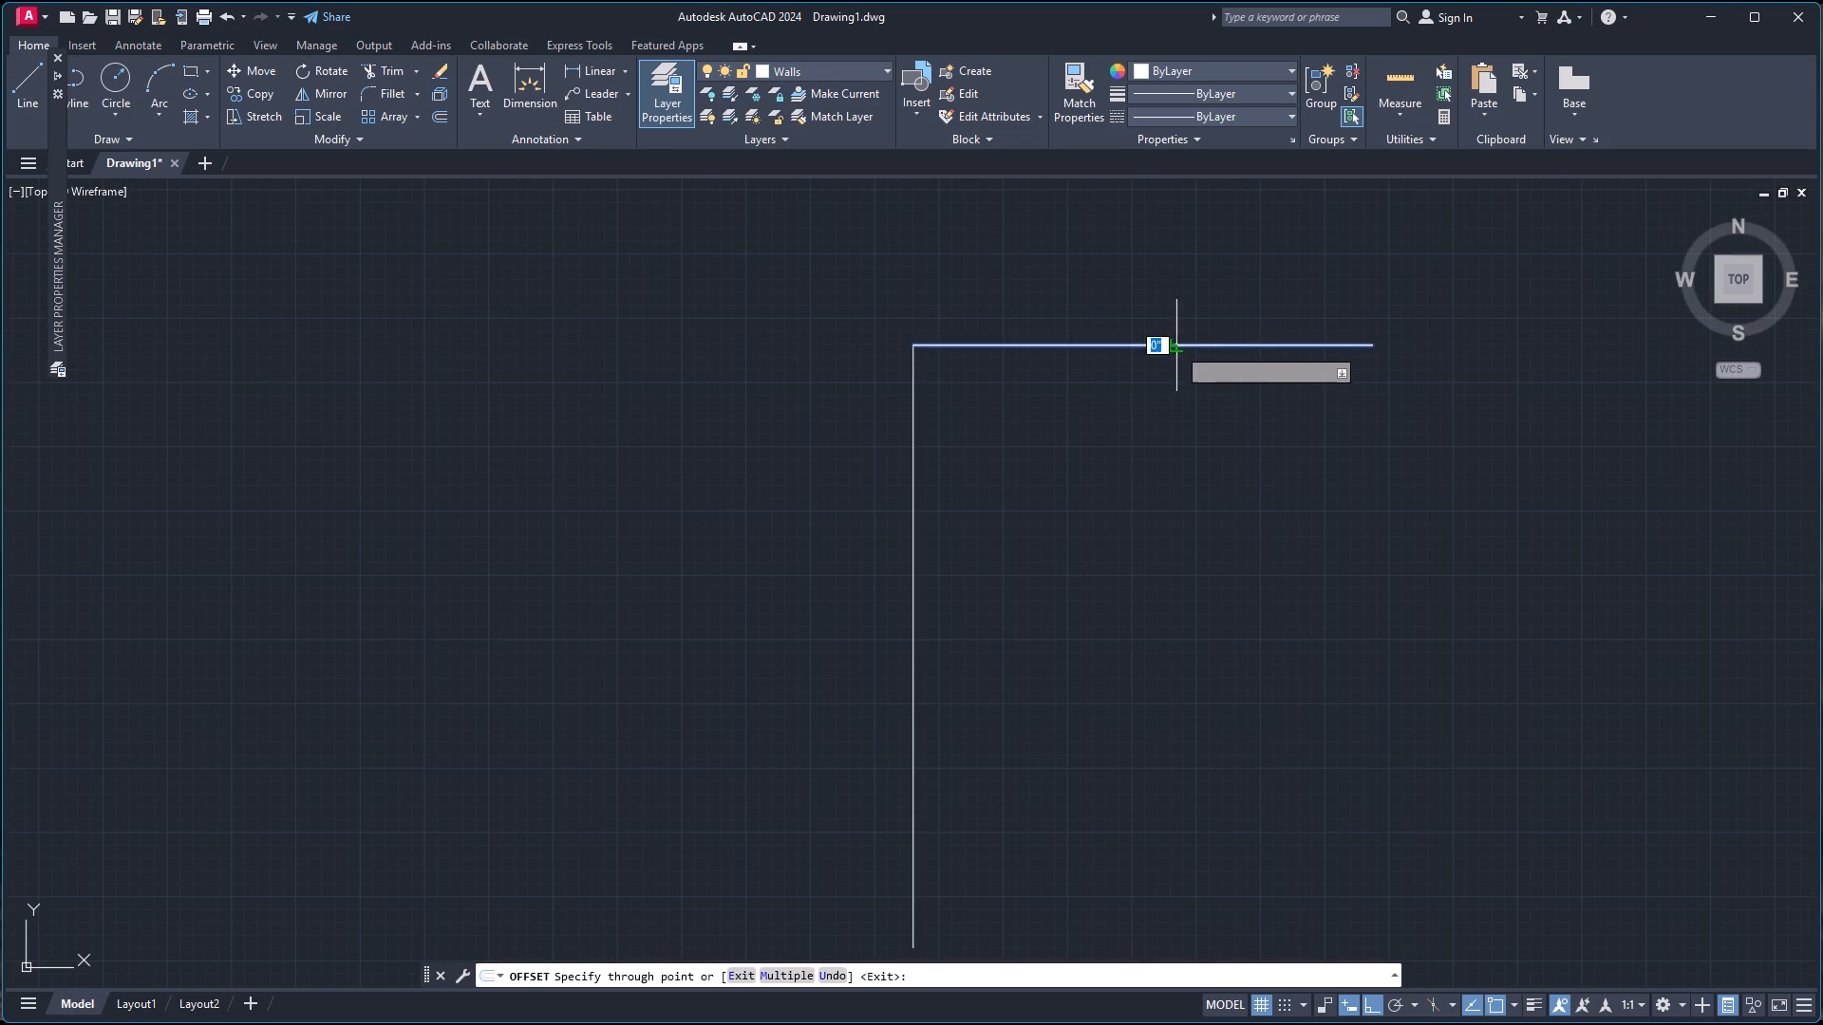
text(1')
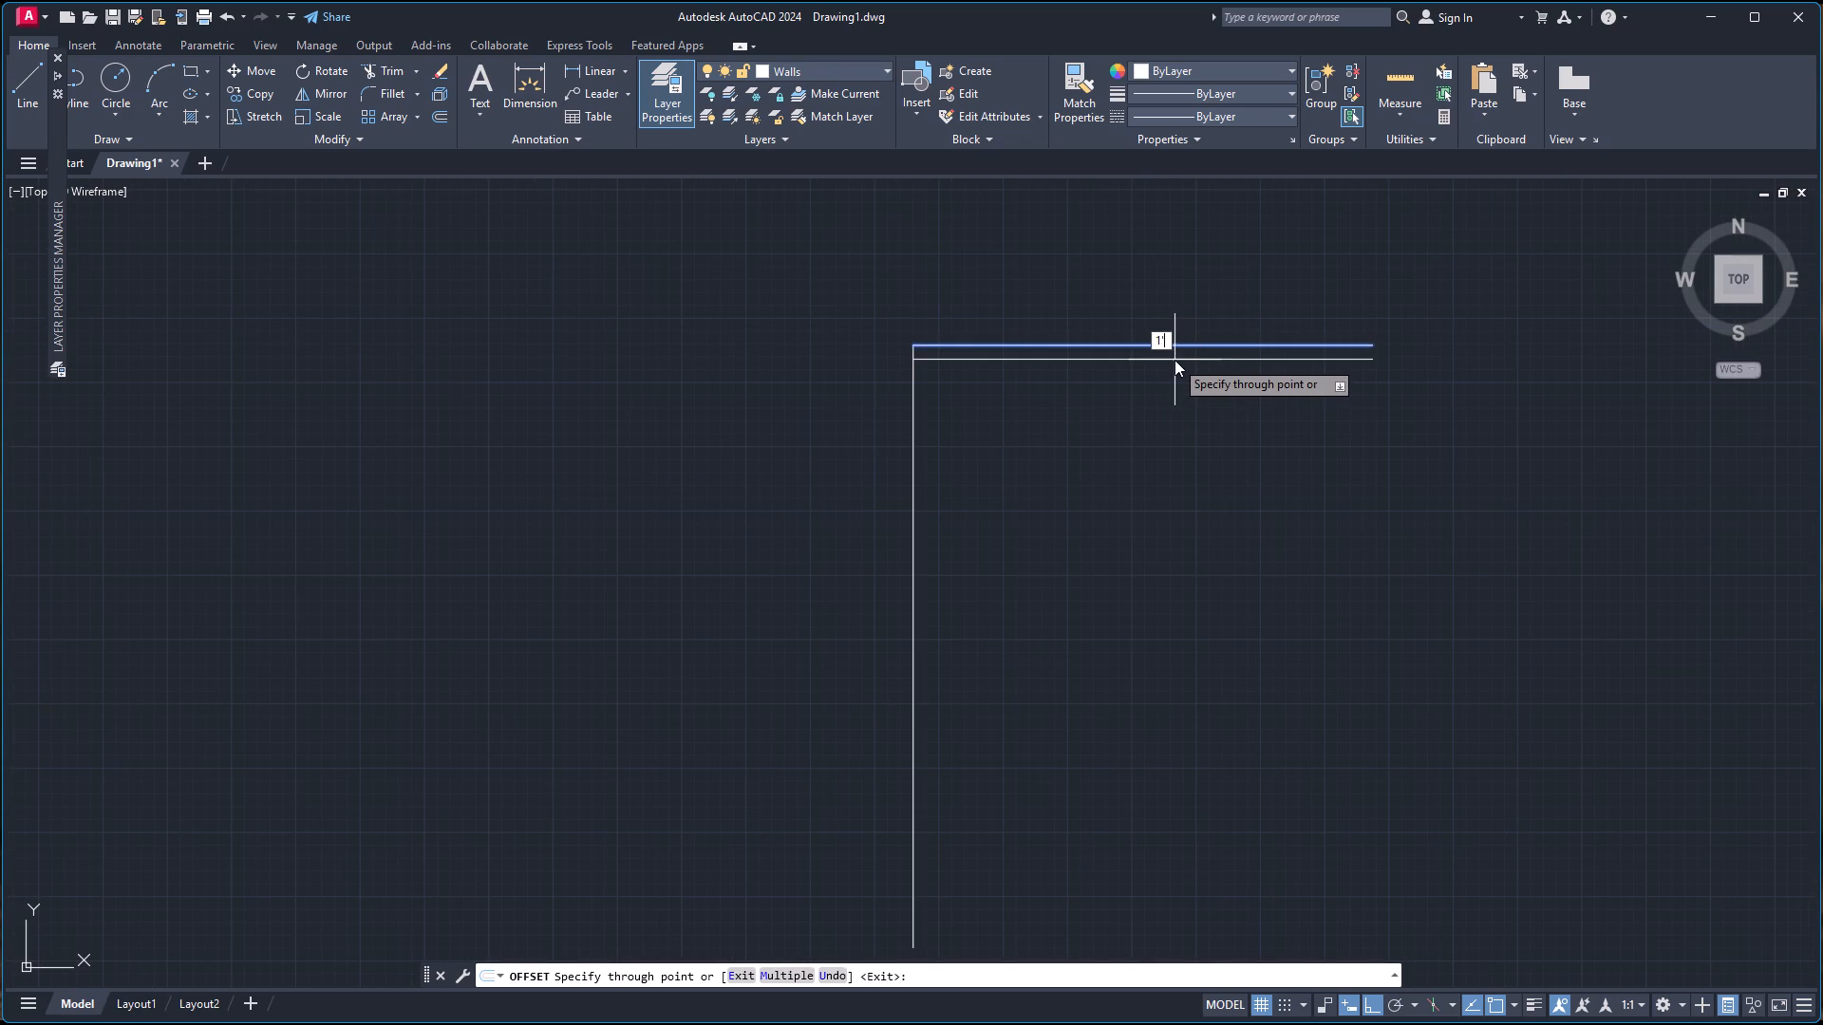
key(Return)
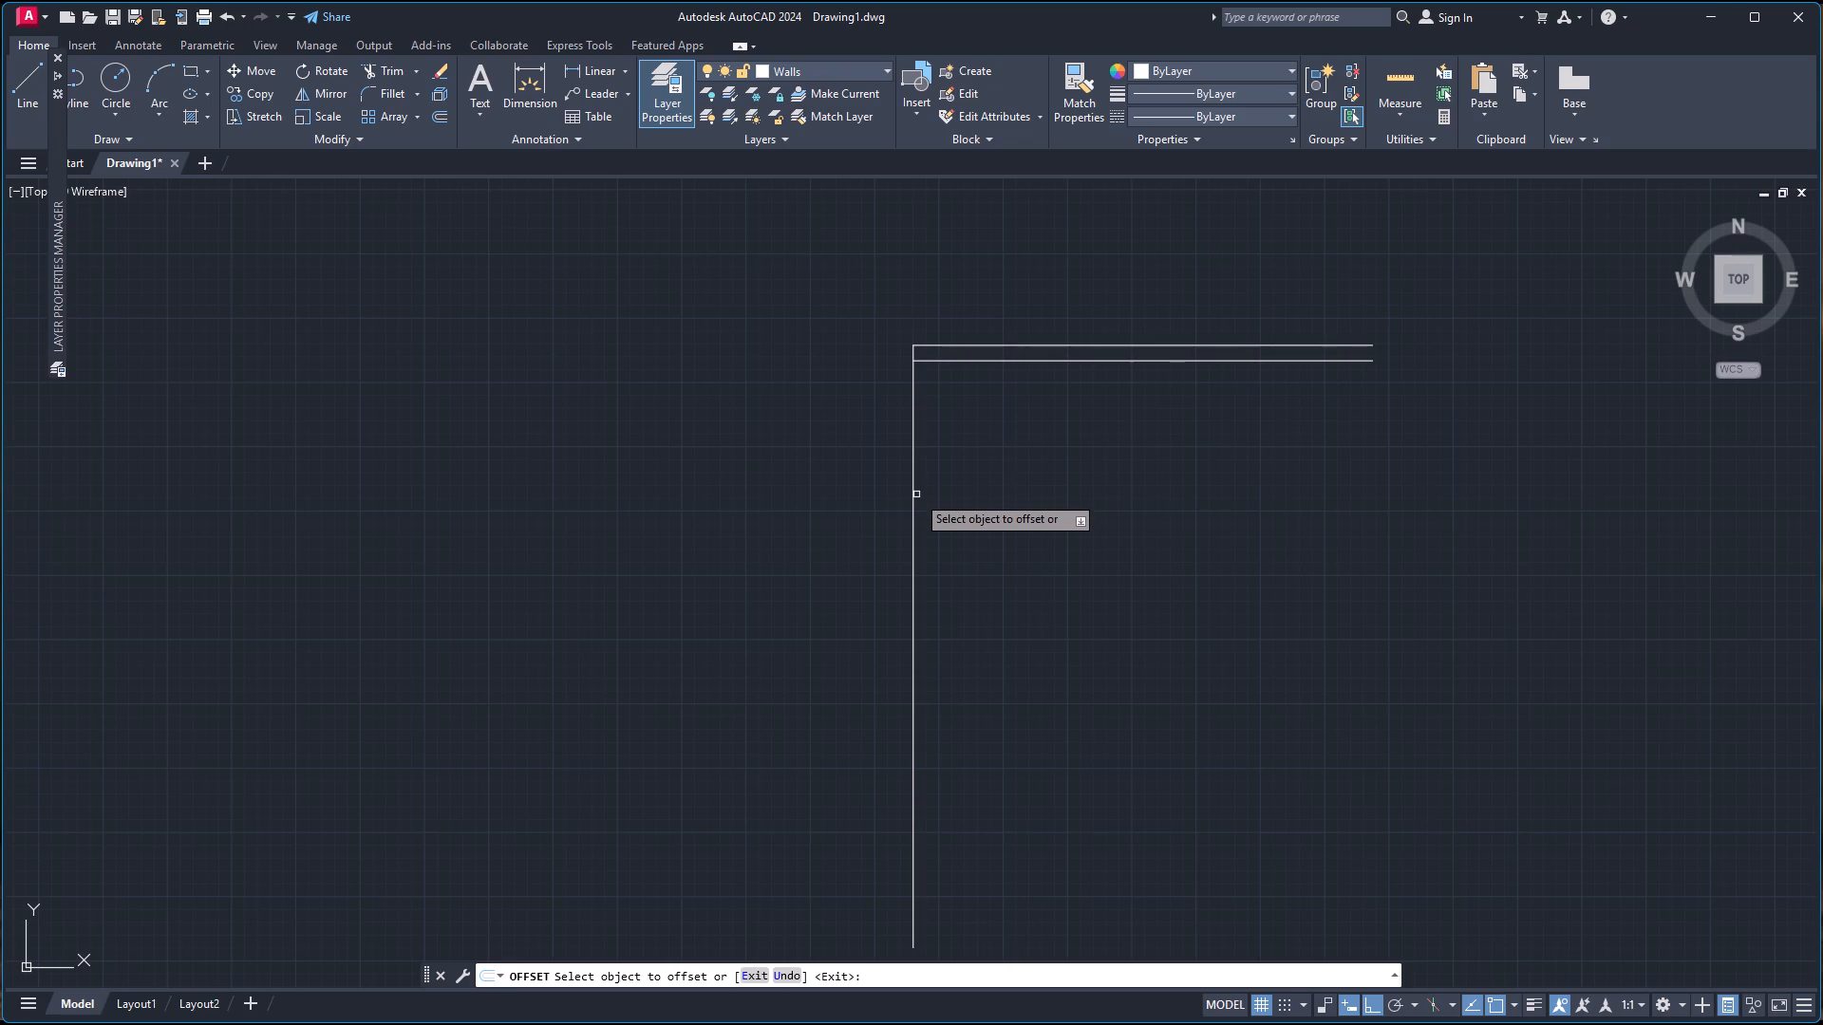
click(911, 508)
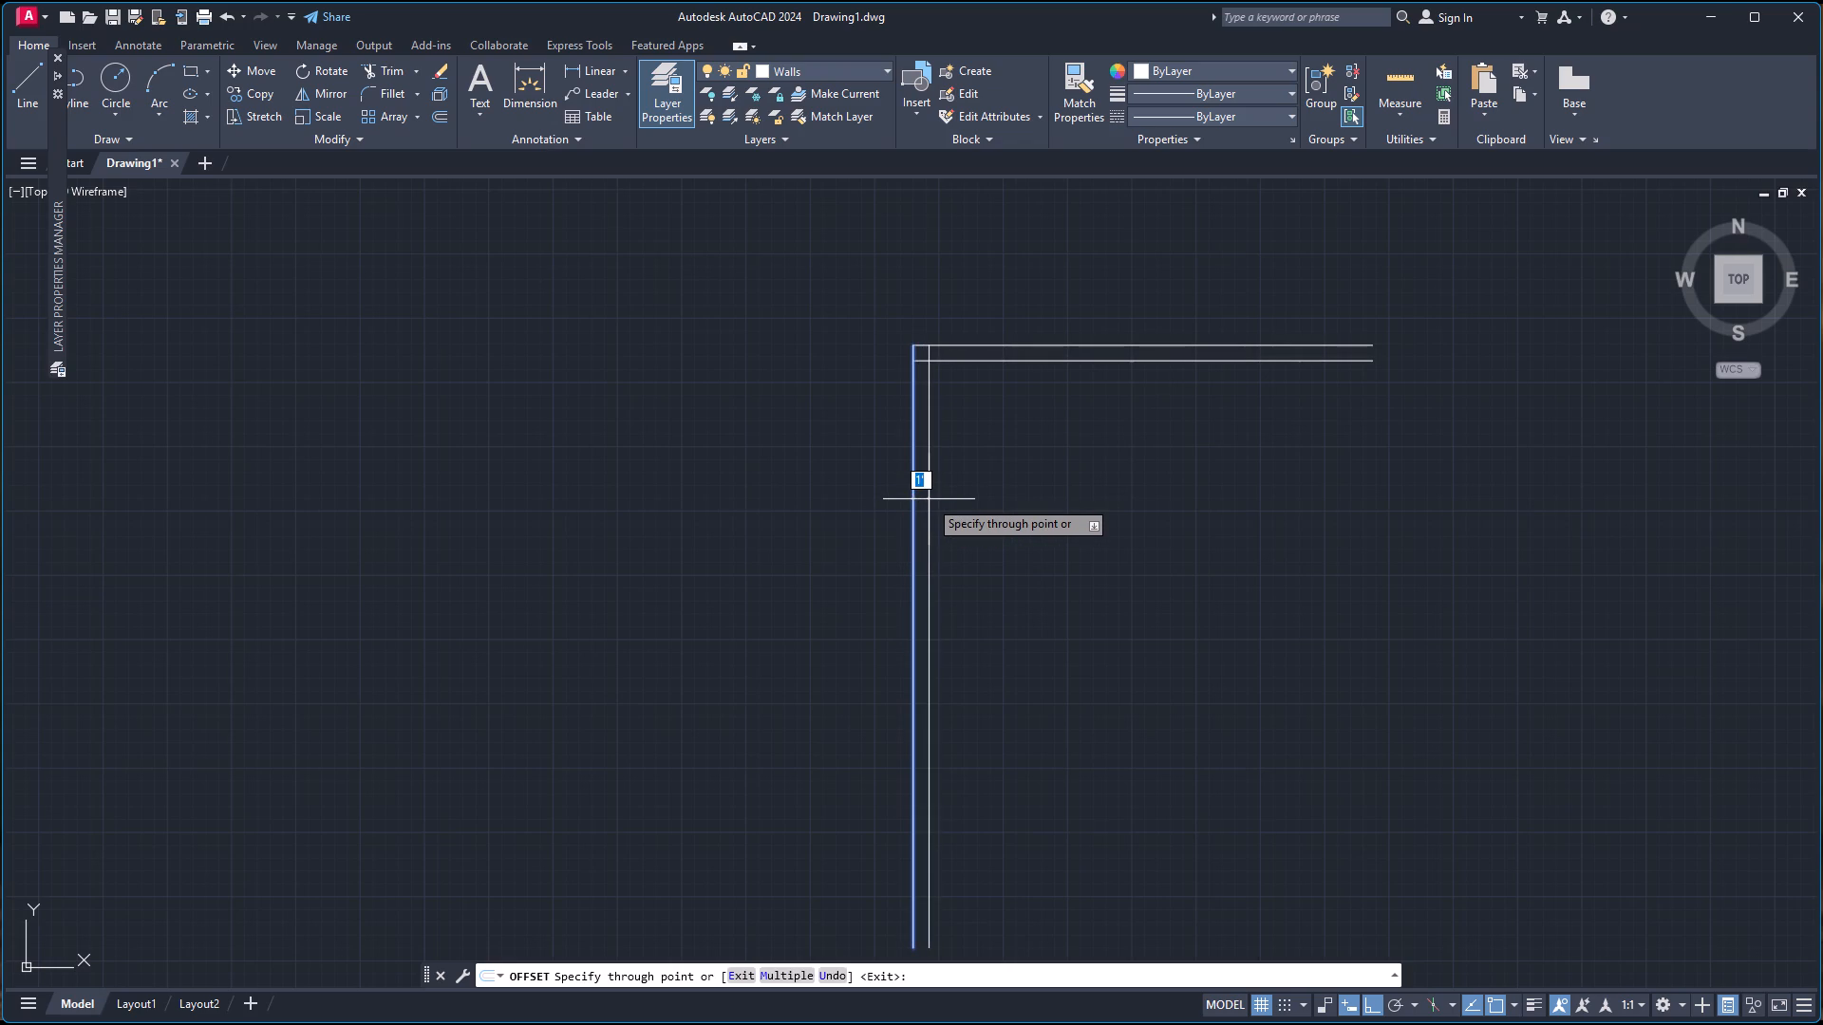
key(1)
key(apostrophe)
key(Return)
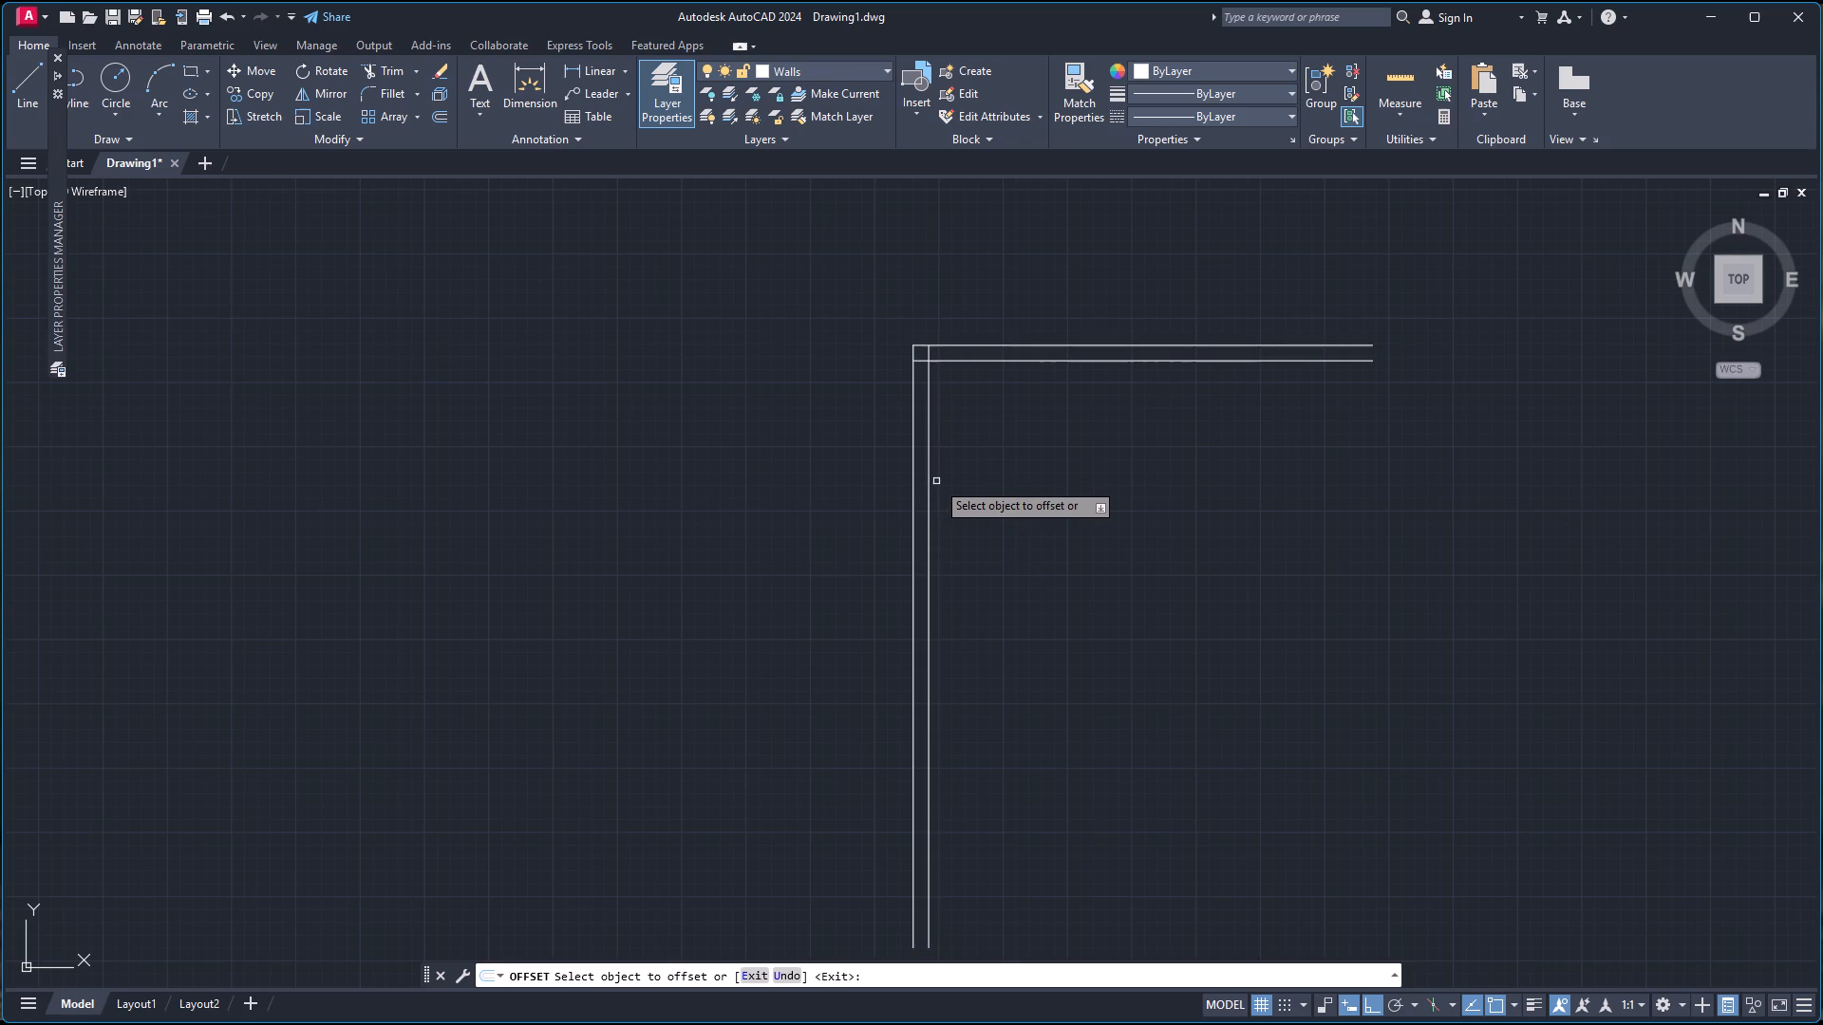
Offset the left wall's inner line 10' to the right, and offset the resulting line another 1' right to form a second vertical wall.
click(928, 496)
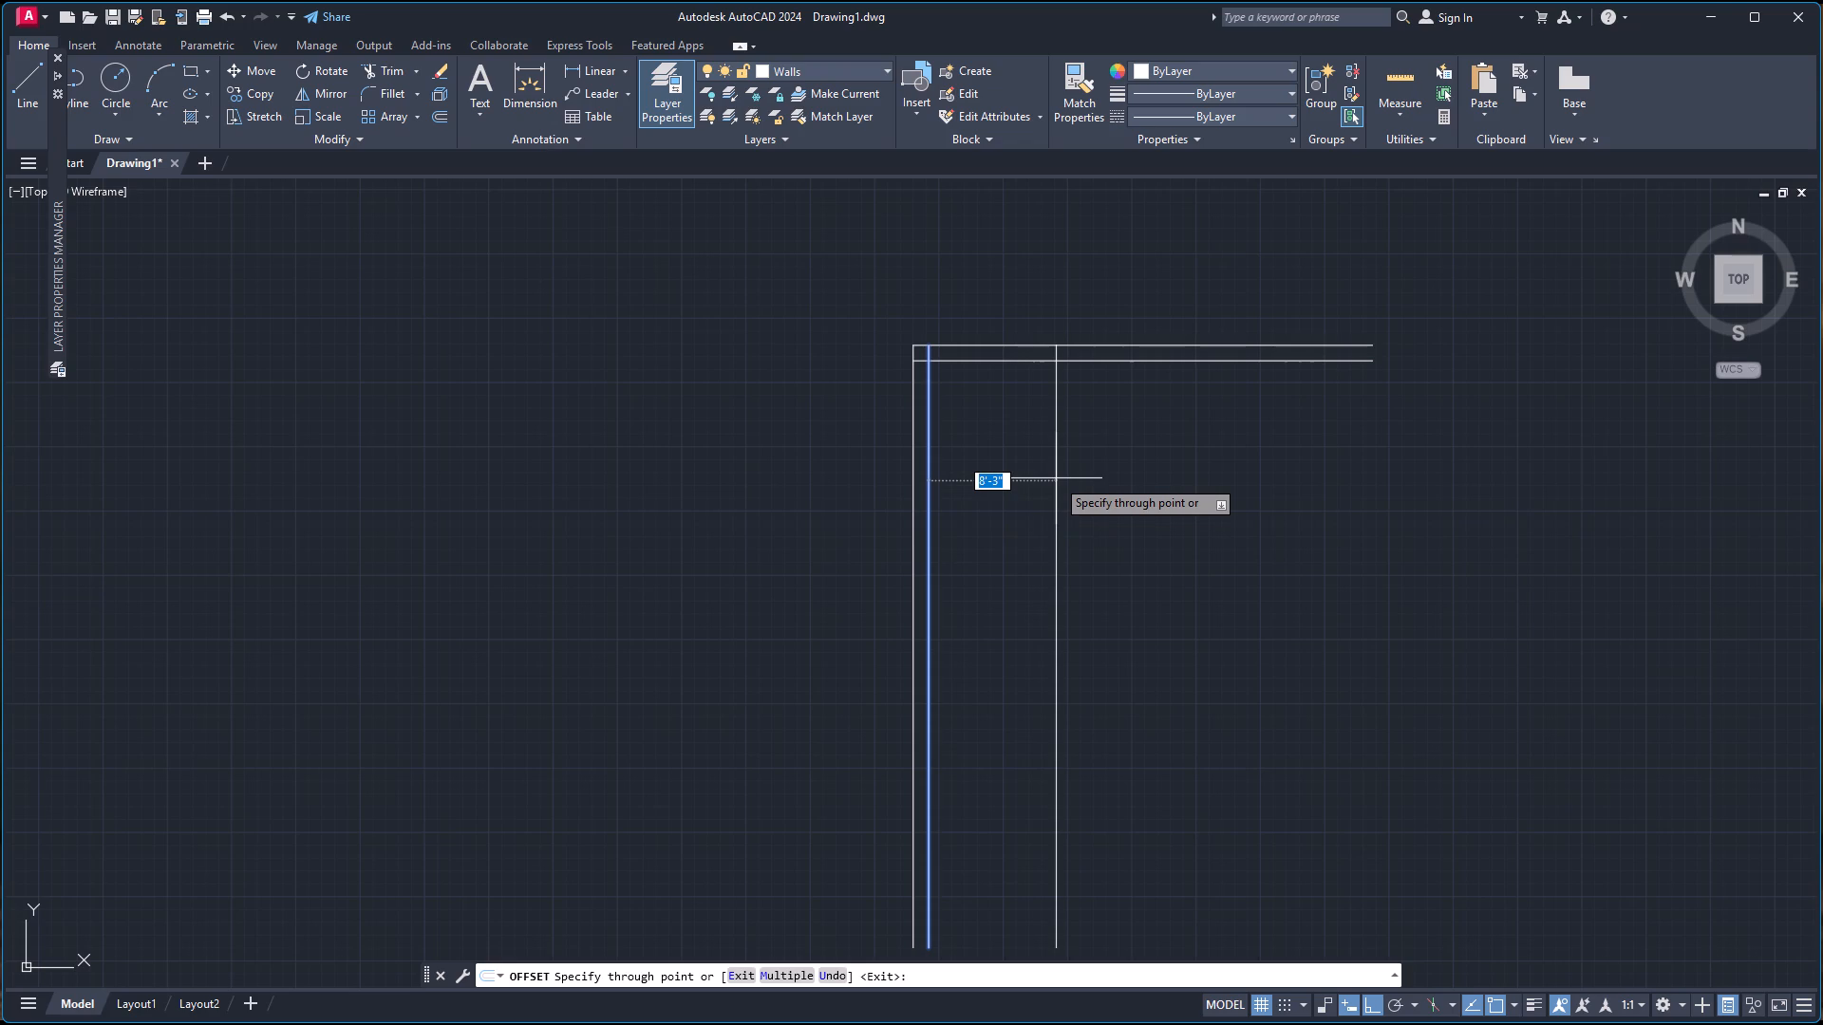
key(1)
text(0')
key(Return)
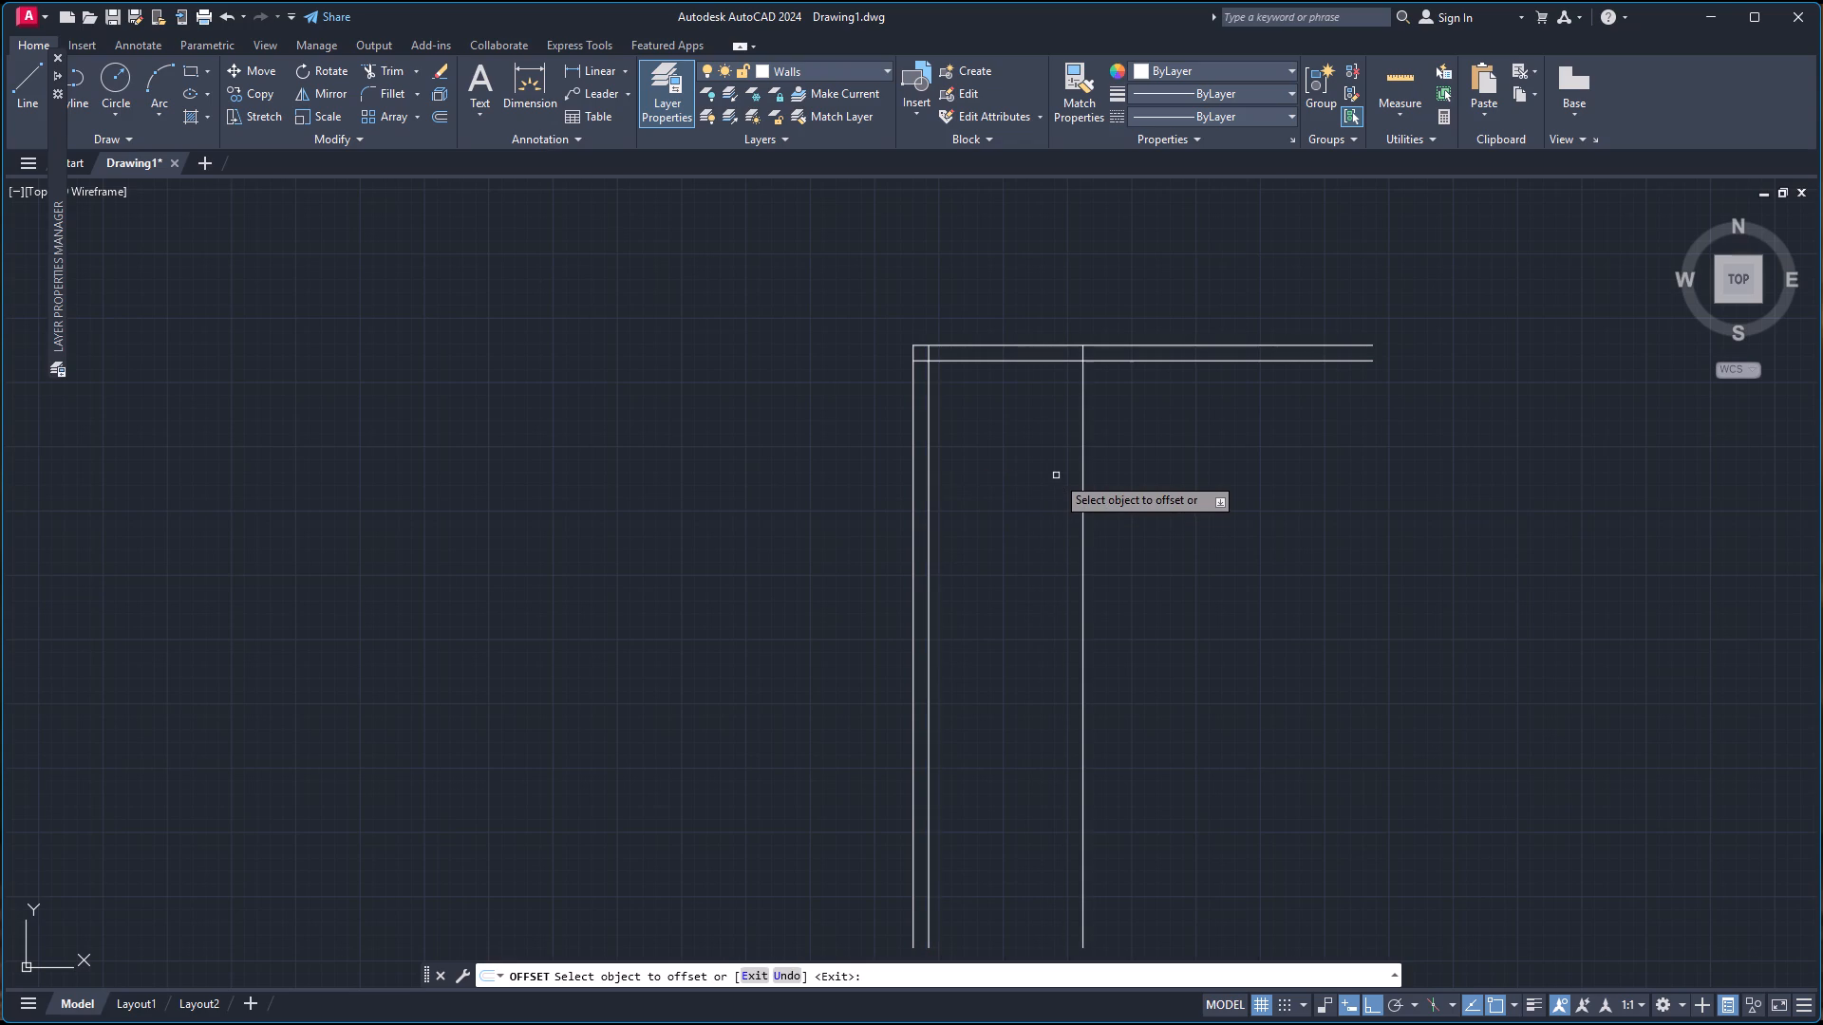
click(1082, 477)
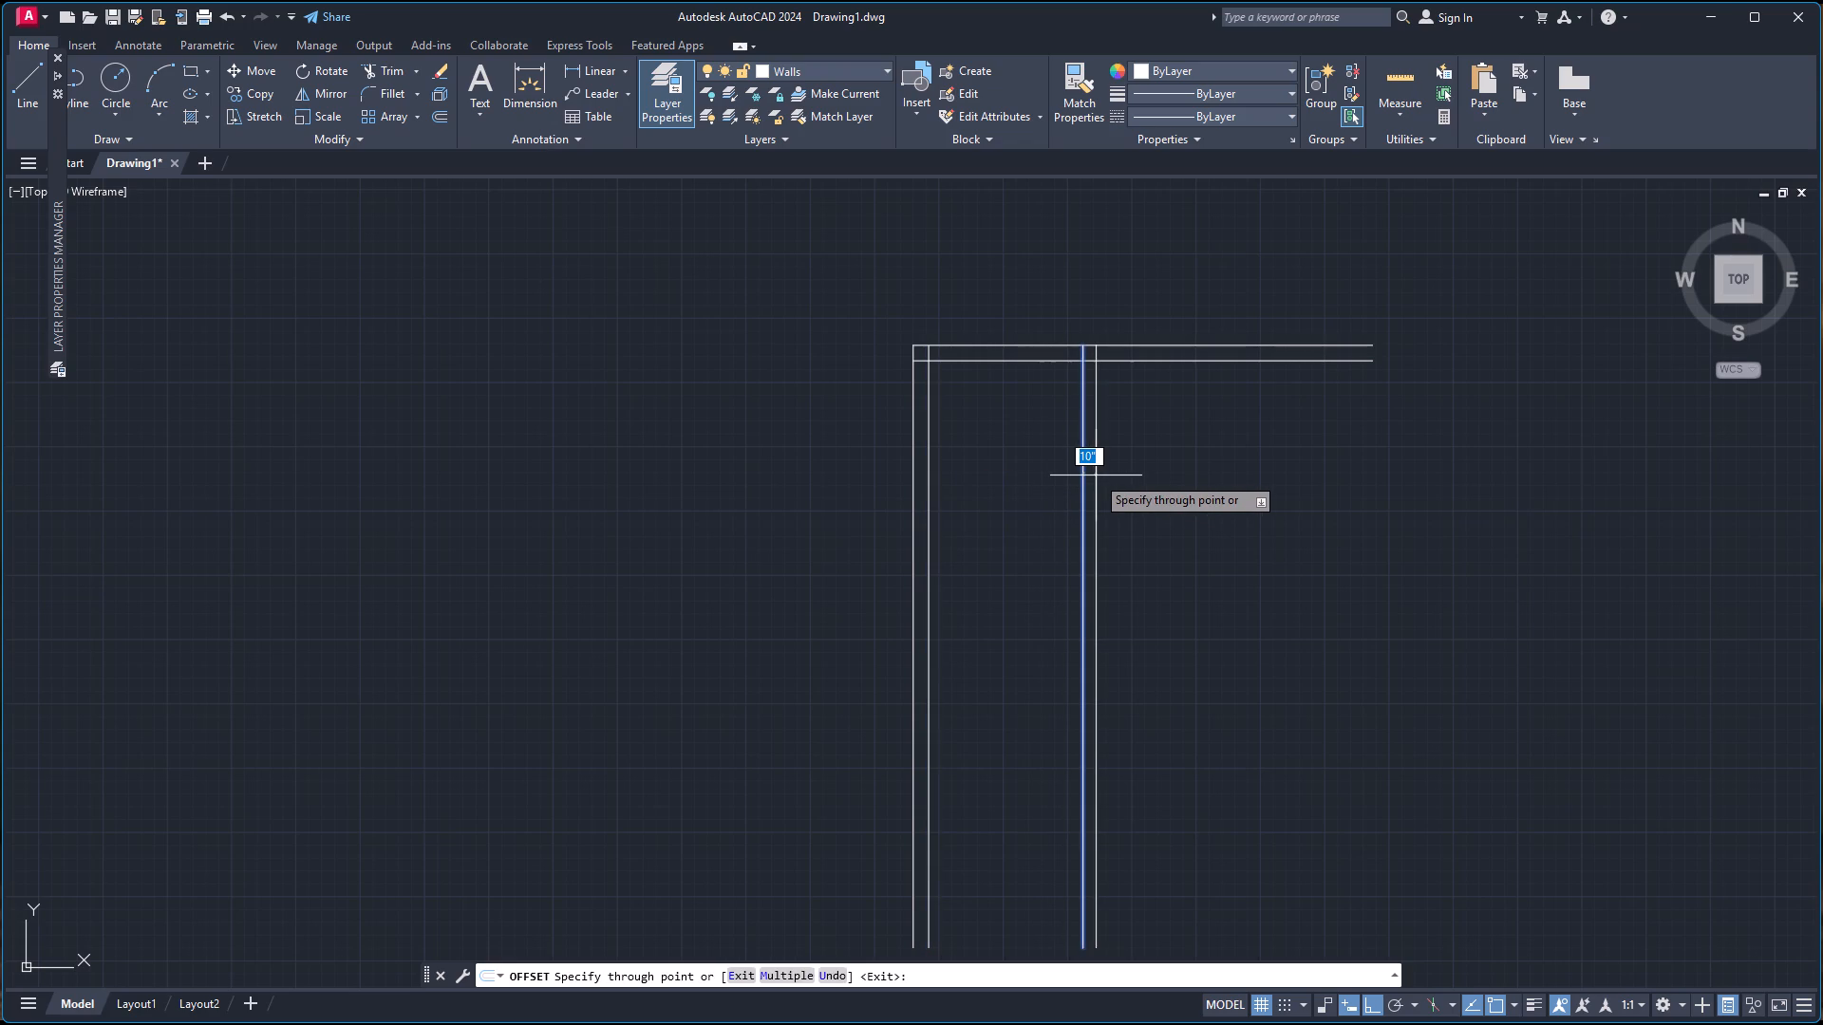
key(1)
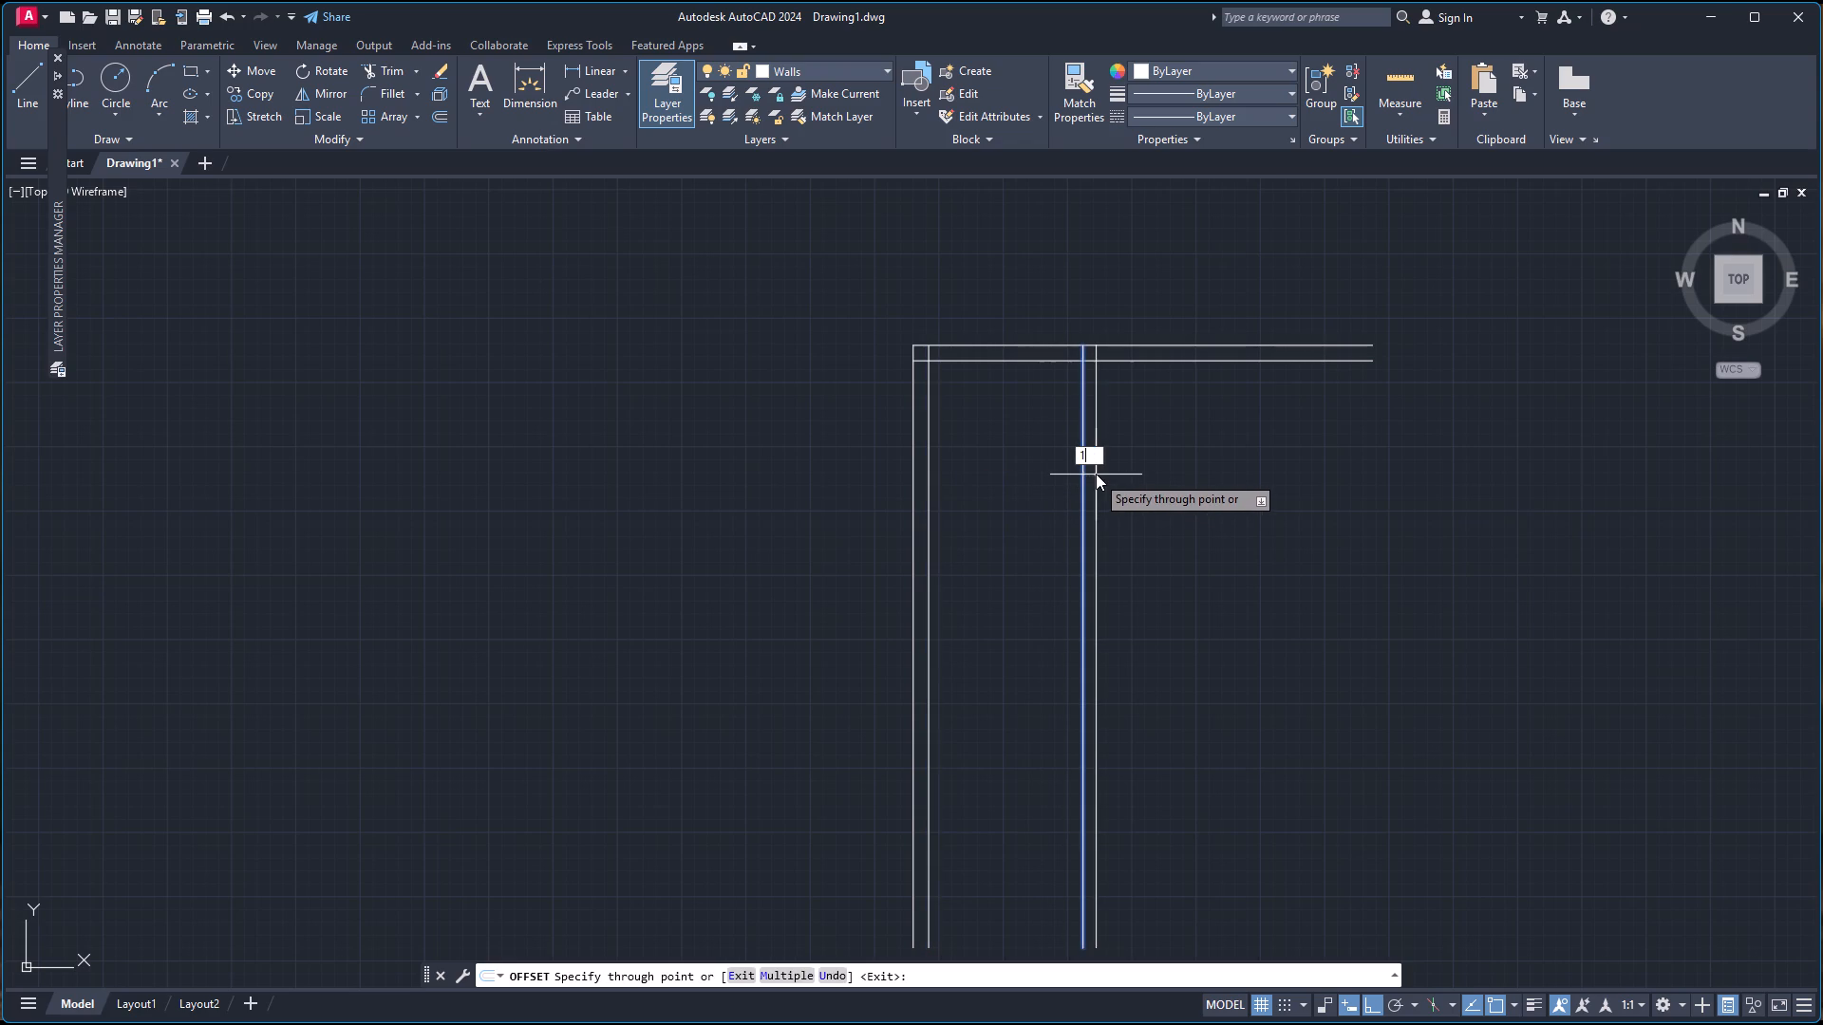
key(apostrophe)
key(Return)
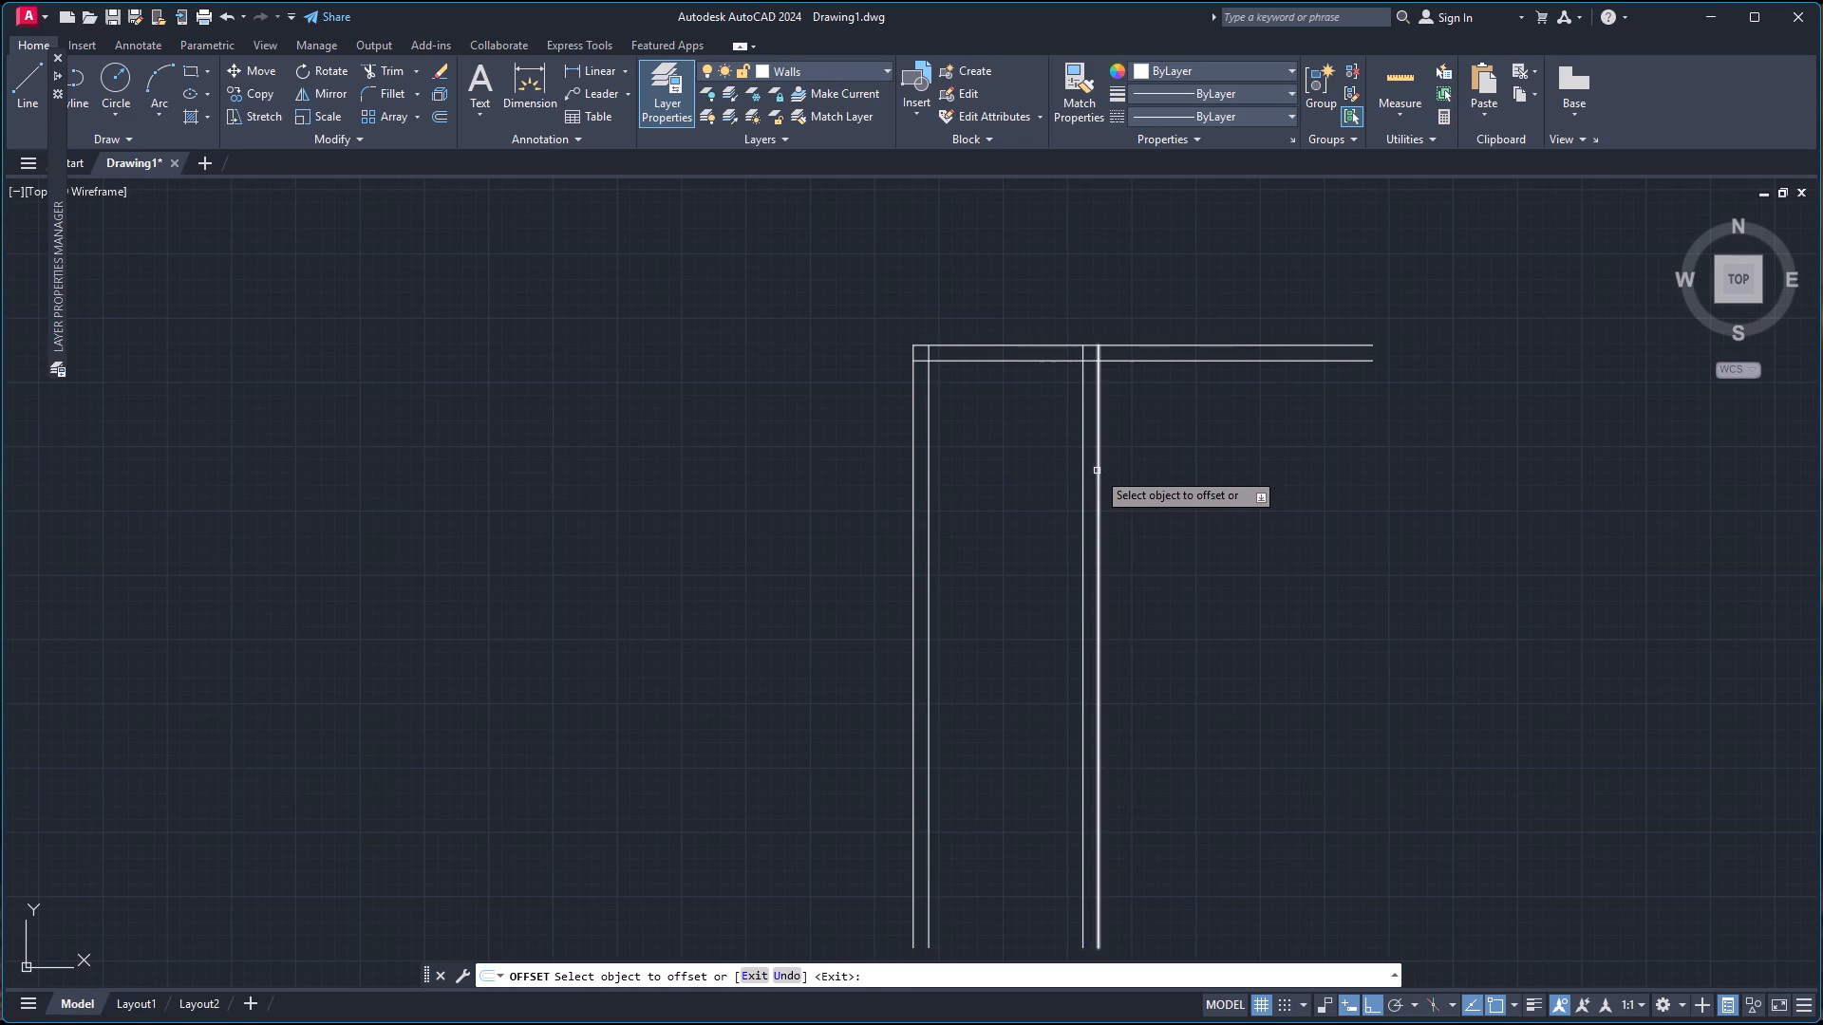
Offset the right-hand line of the second vertical wall 5'-6" to the right.
click(1097, 471)
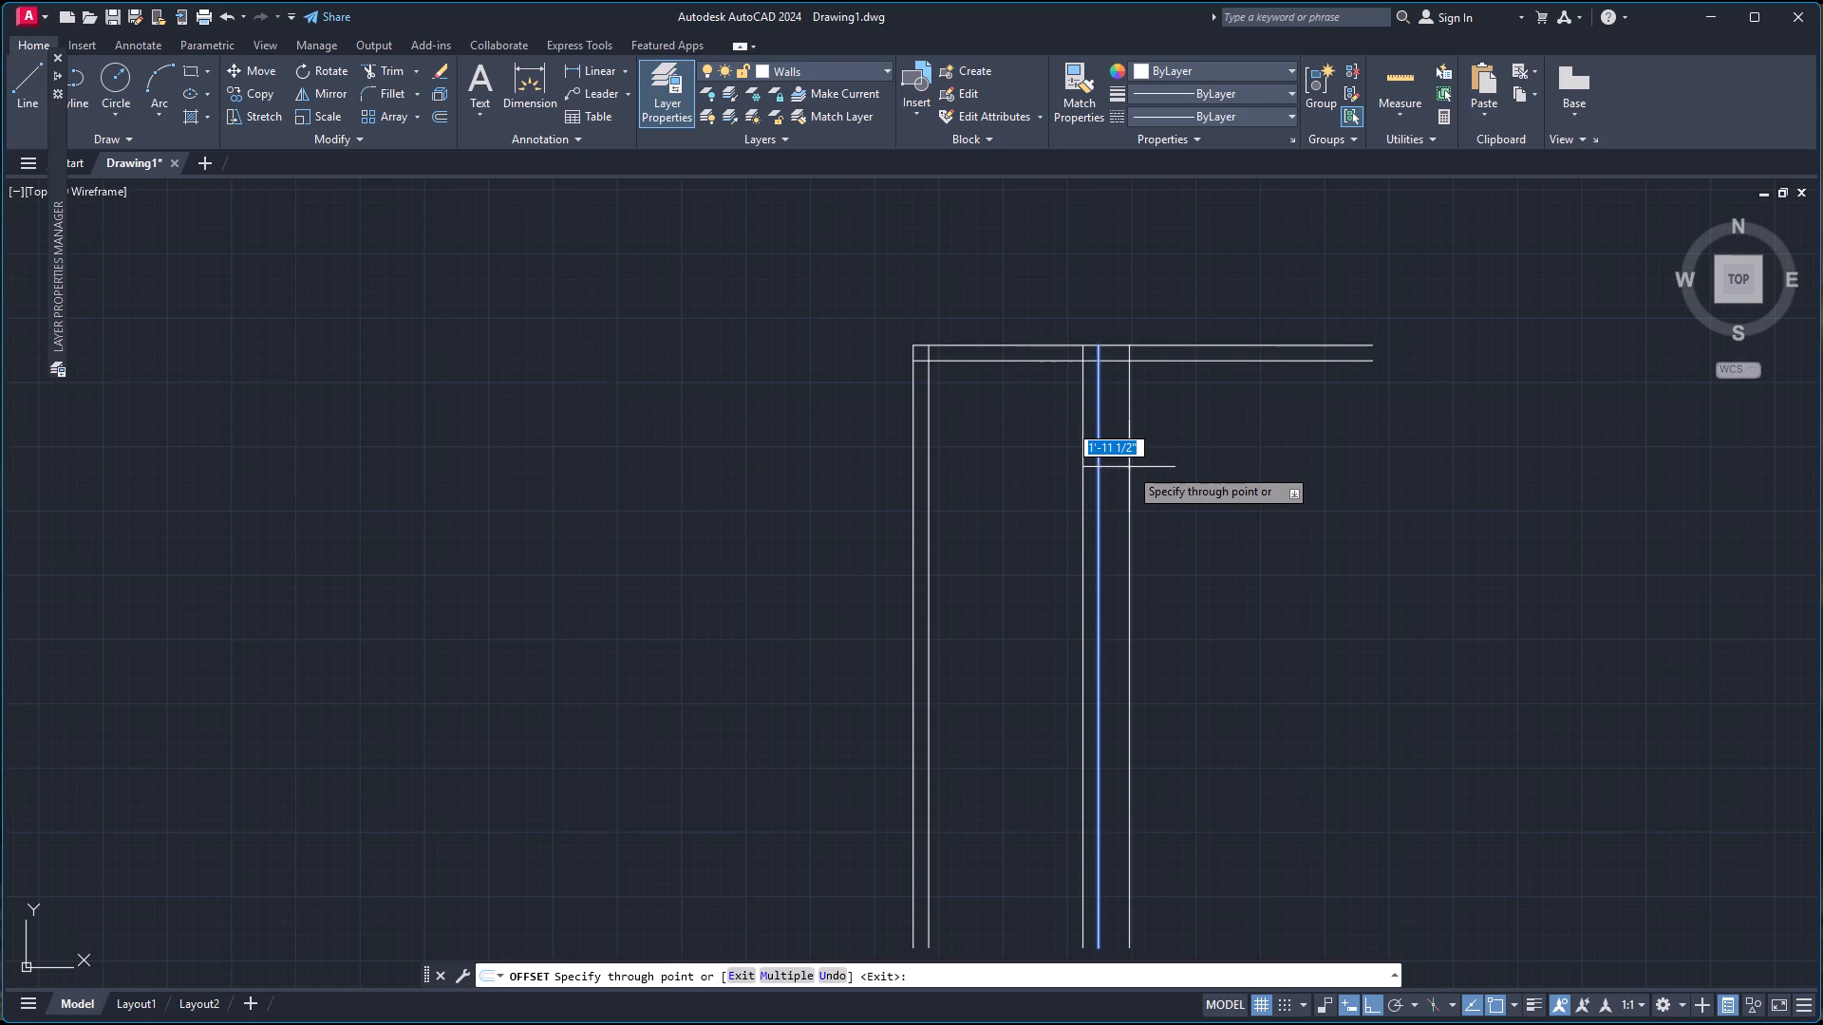
key(5)
text('-6)
key(Return)
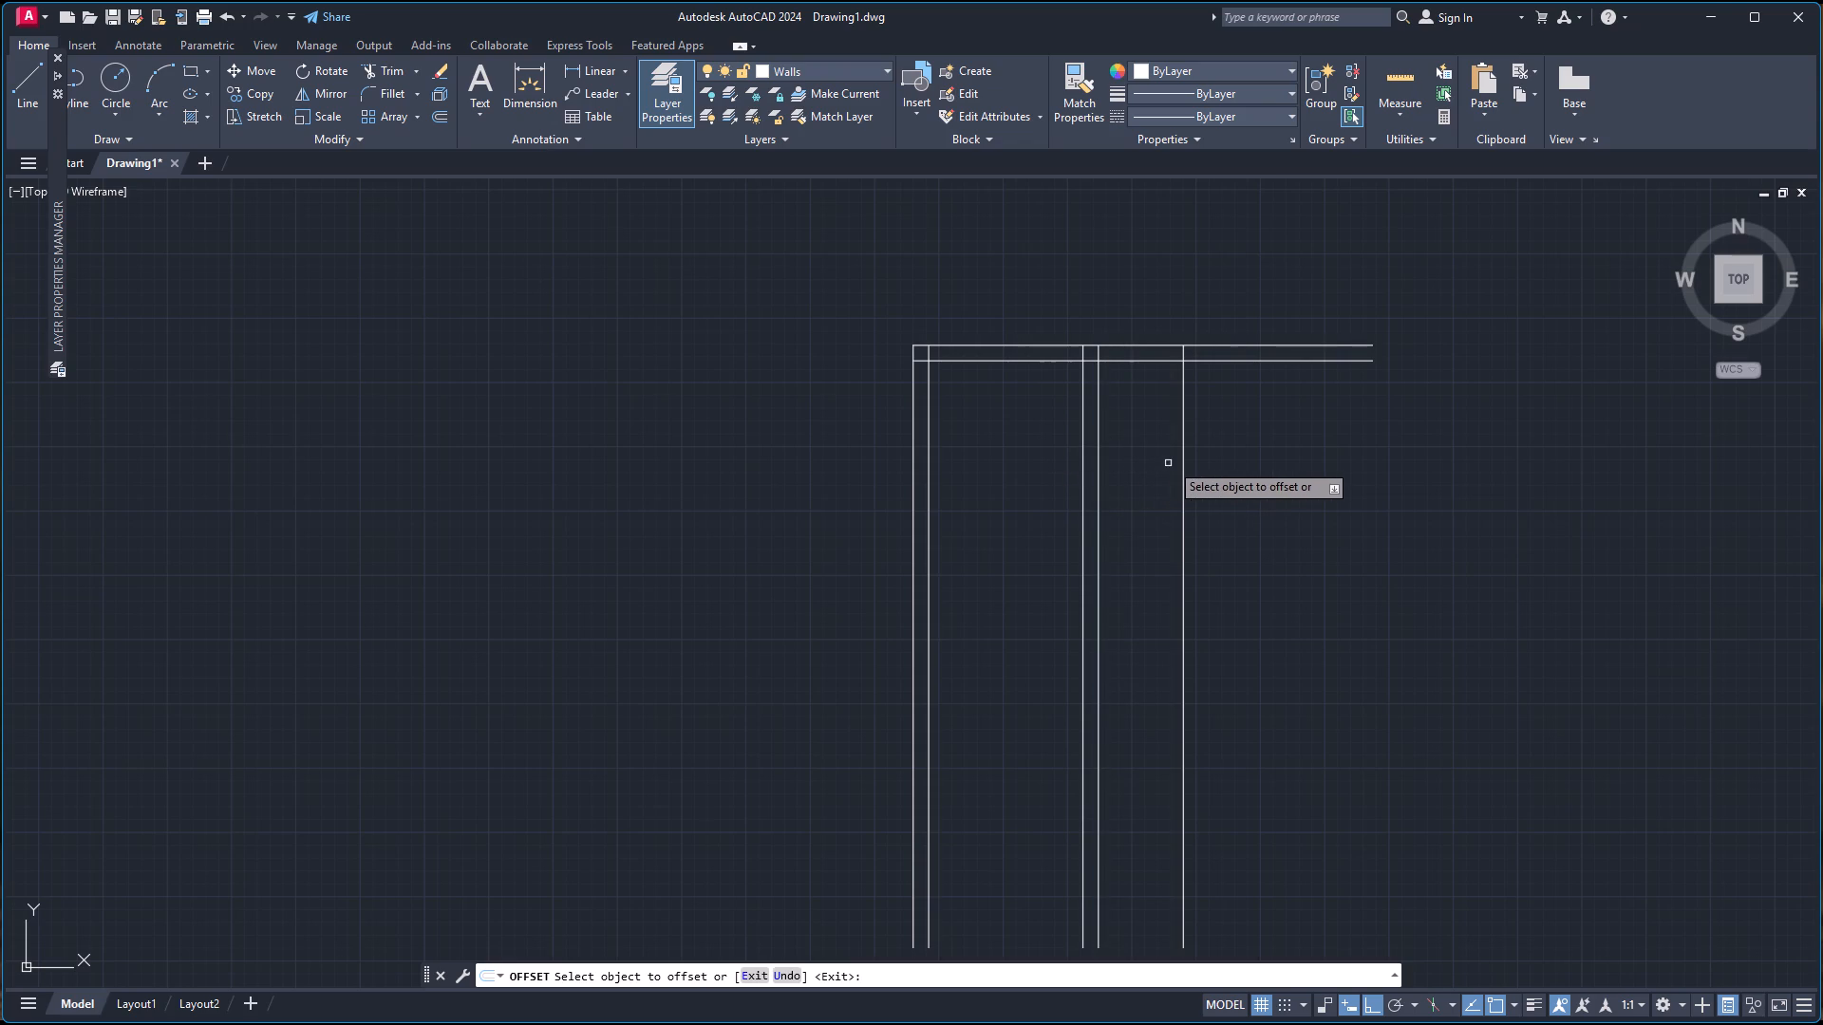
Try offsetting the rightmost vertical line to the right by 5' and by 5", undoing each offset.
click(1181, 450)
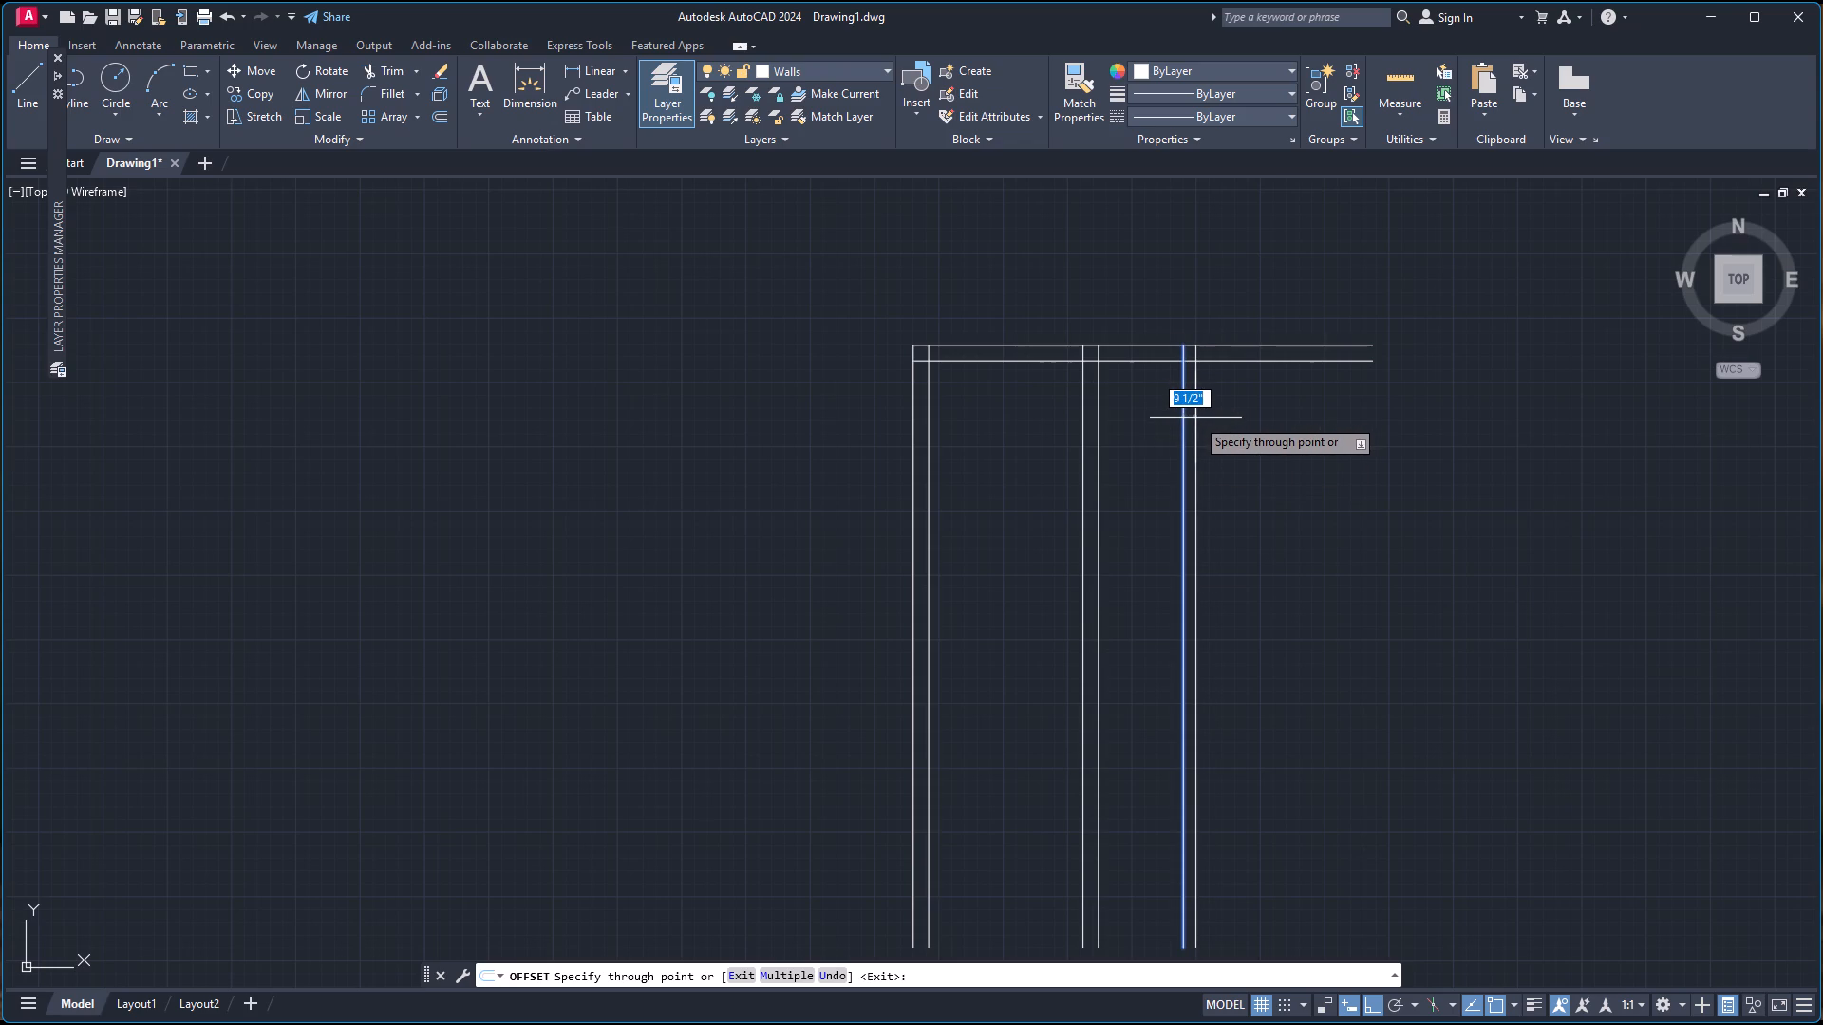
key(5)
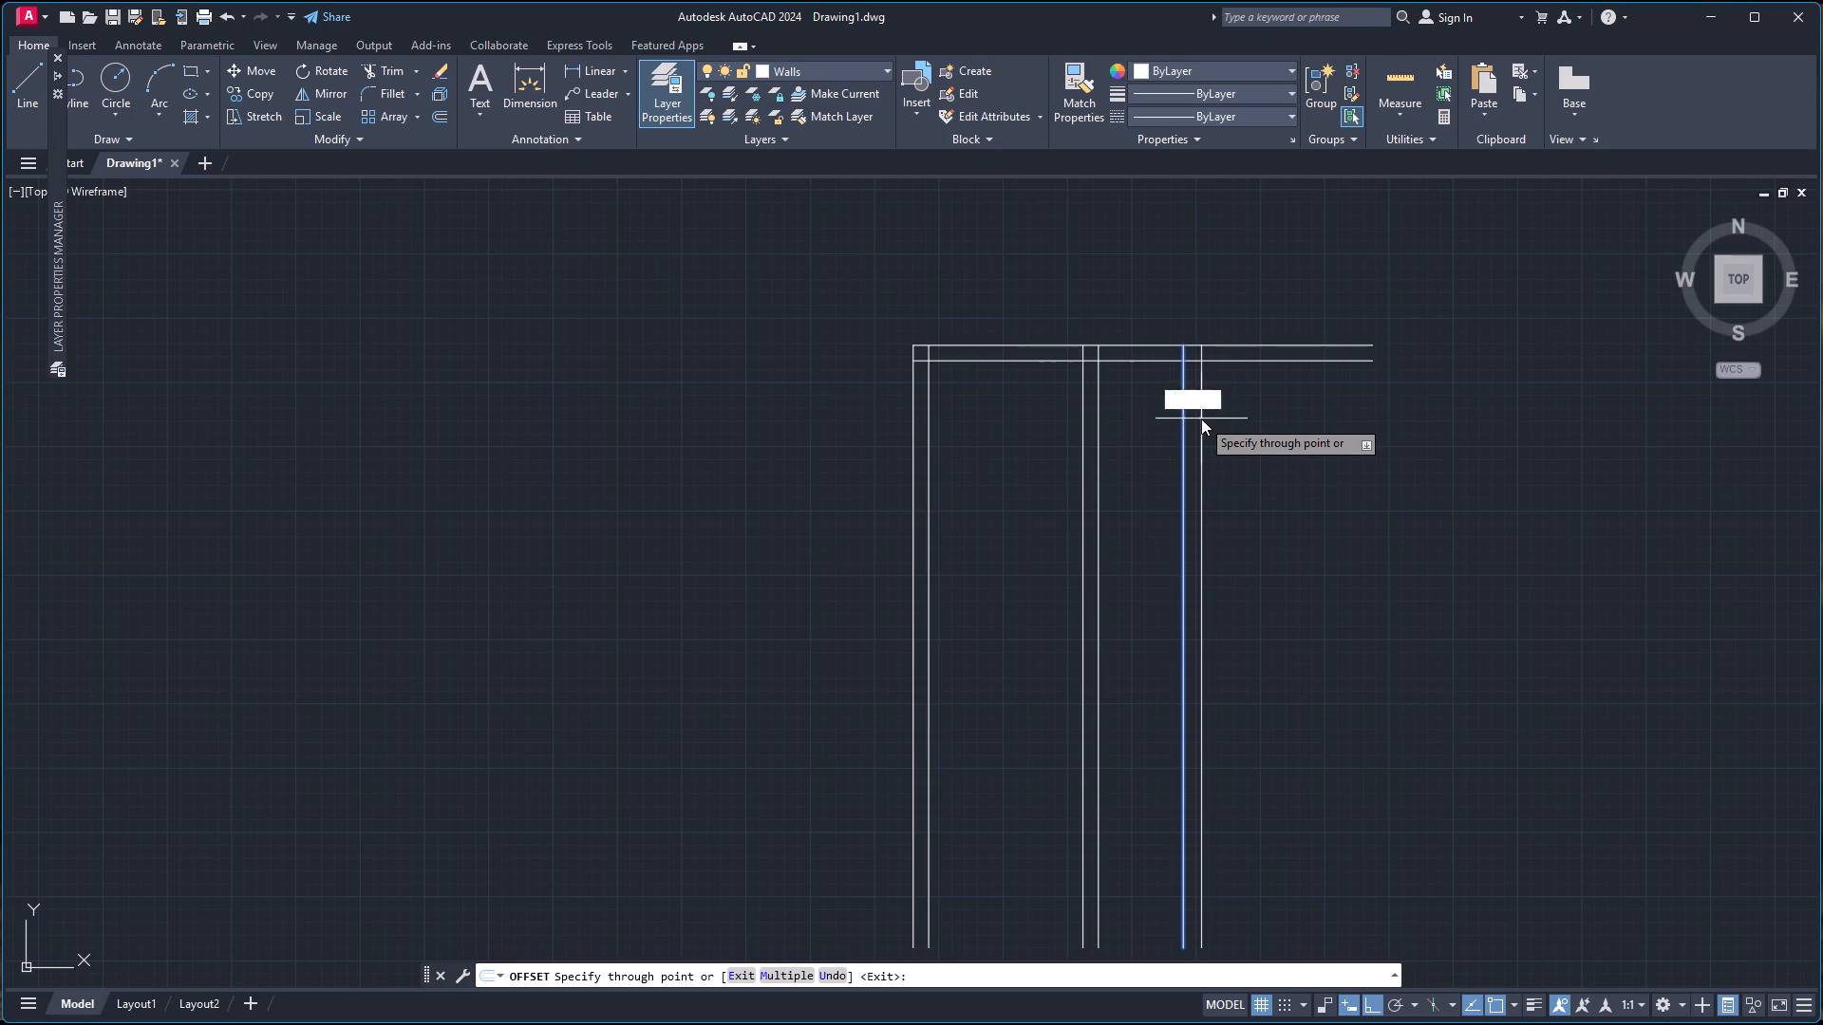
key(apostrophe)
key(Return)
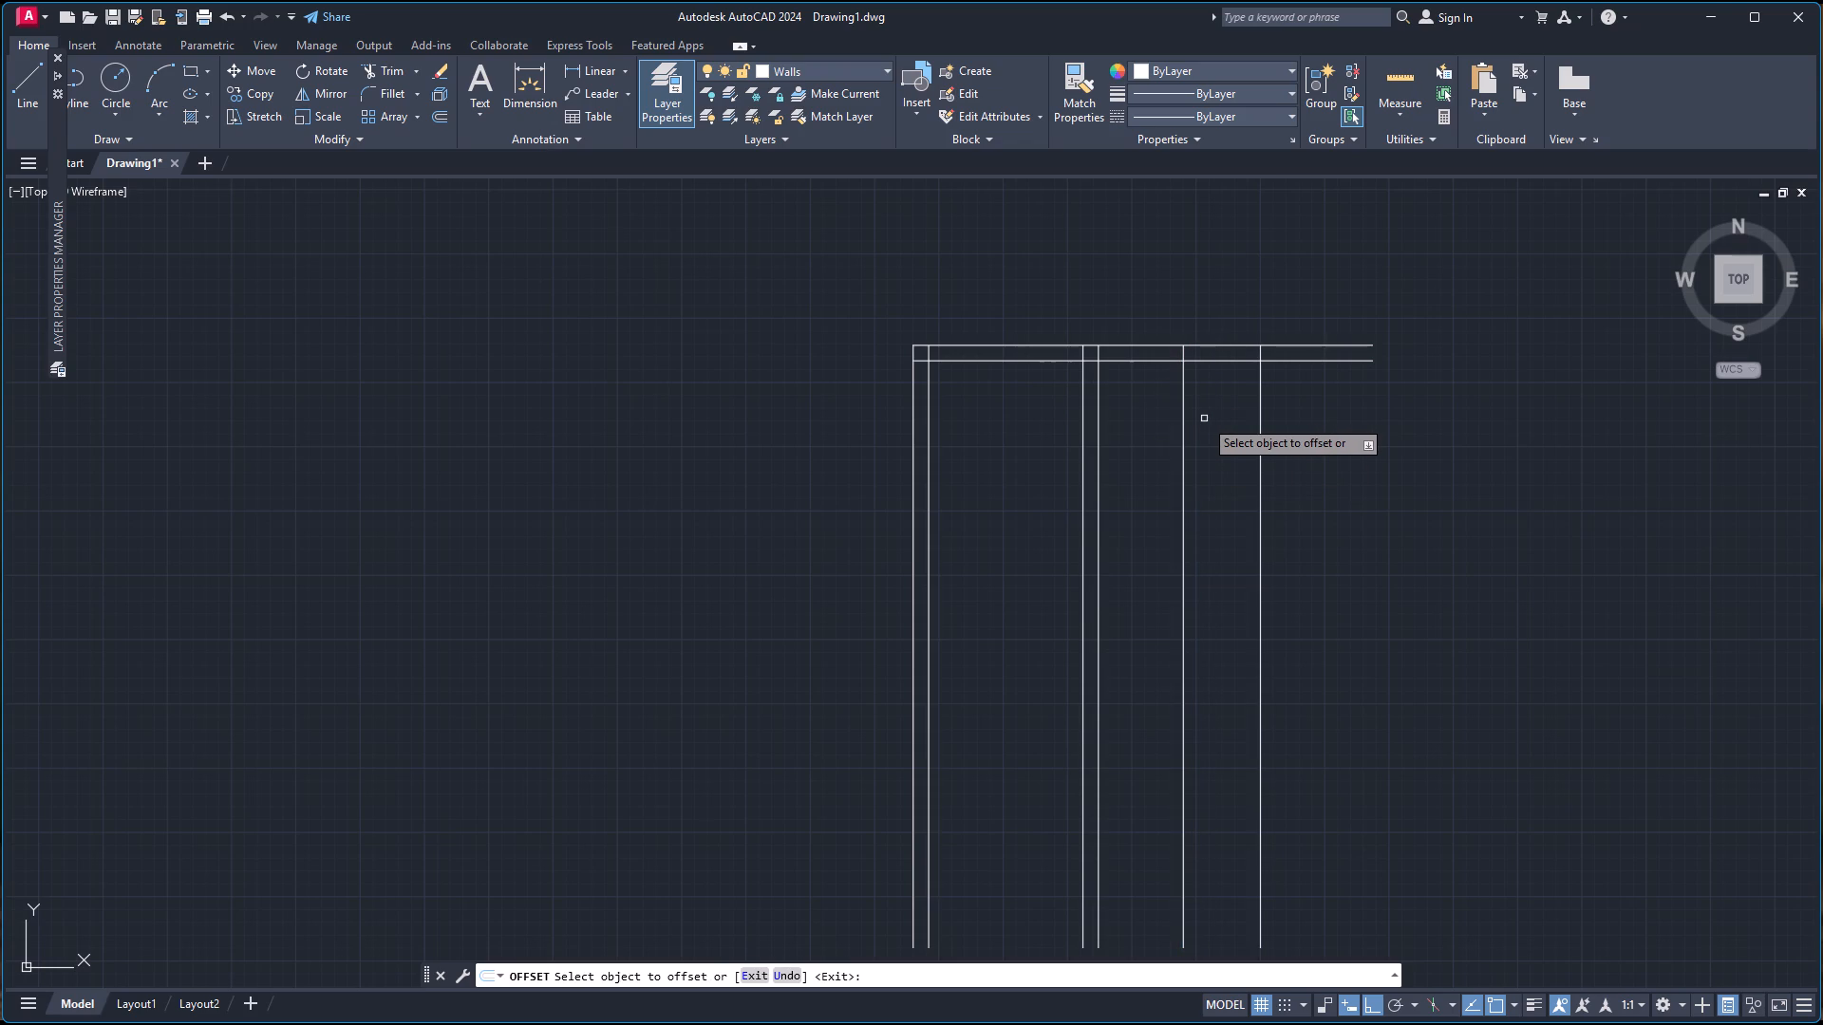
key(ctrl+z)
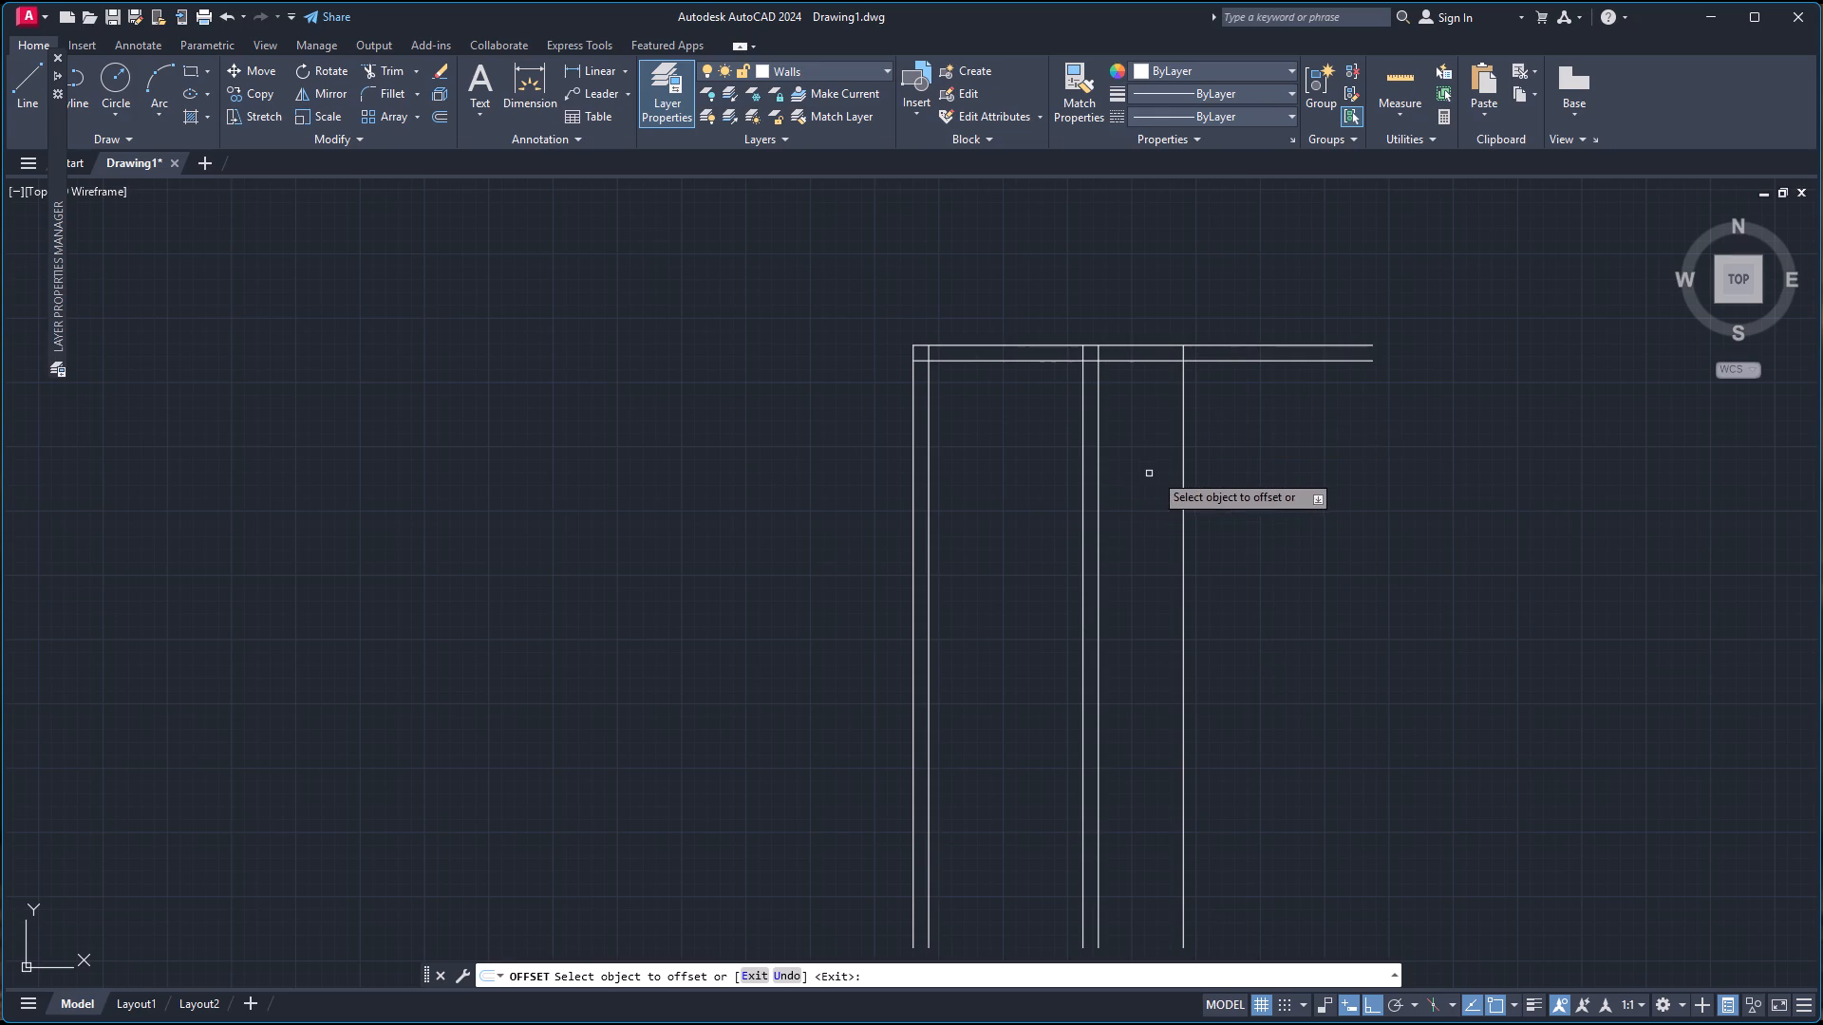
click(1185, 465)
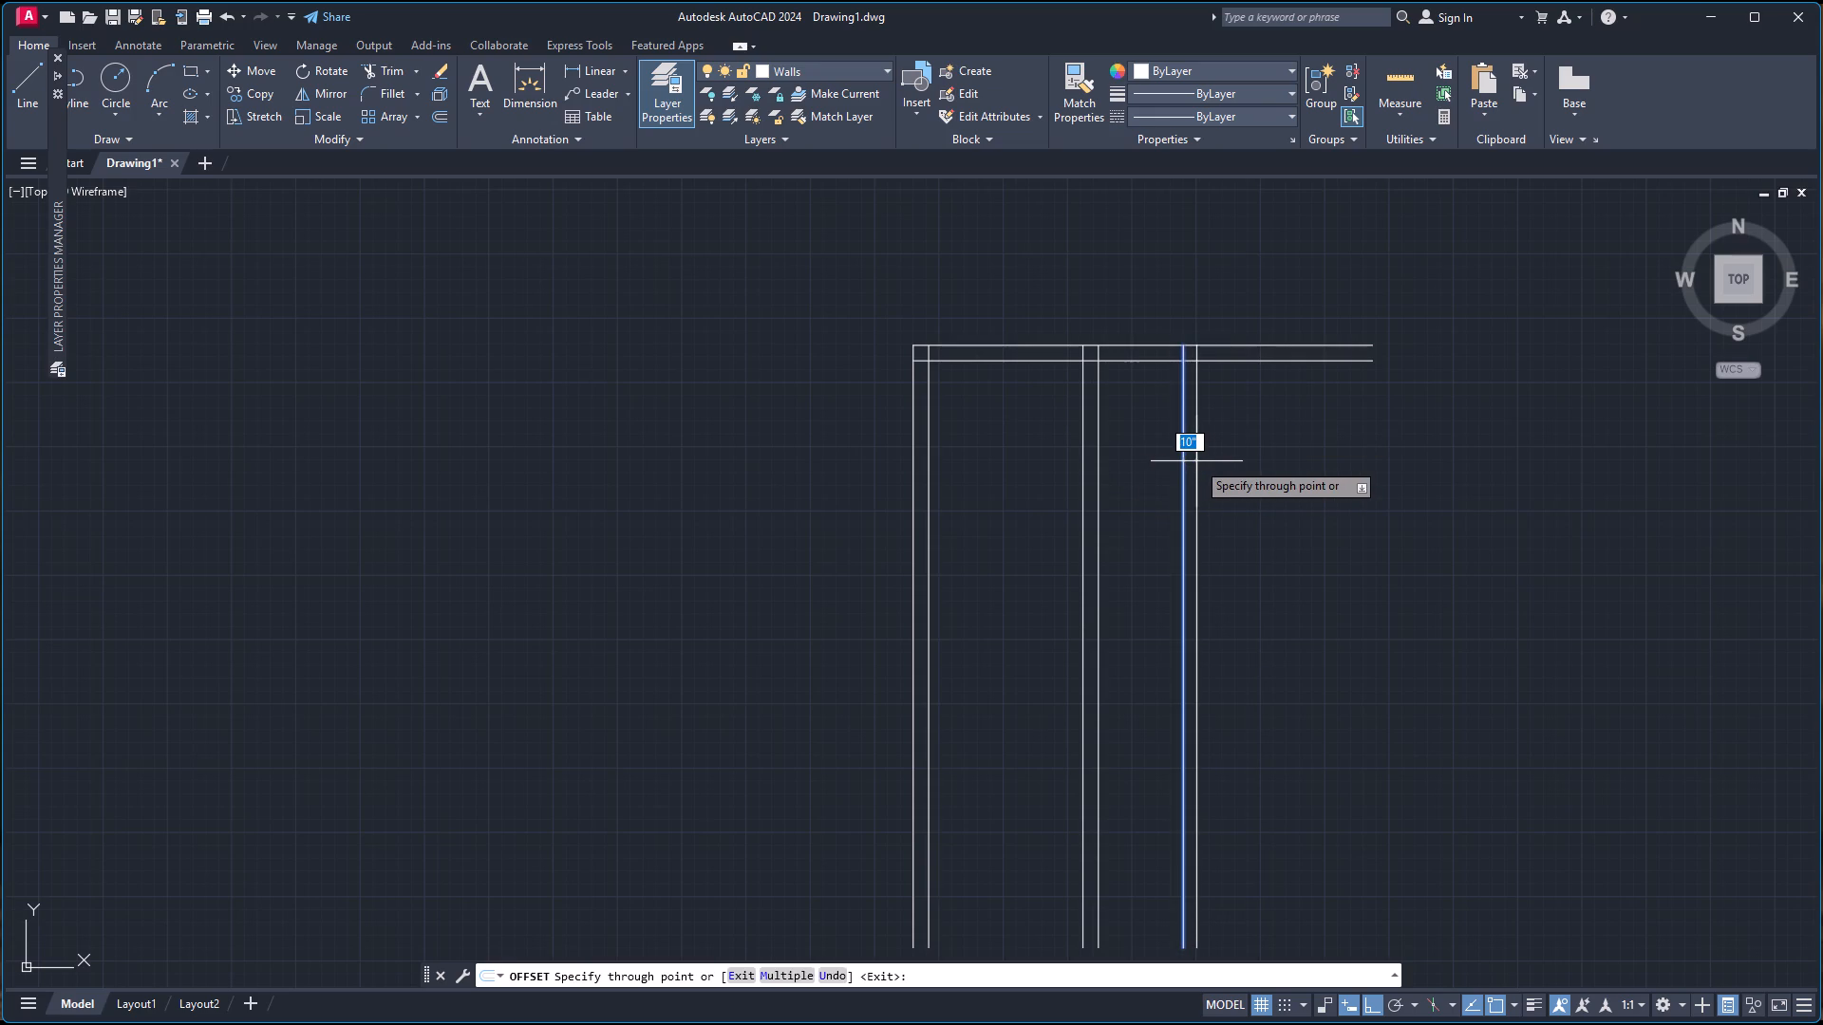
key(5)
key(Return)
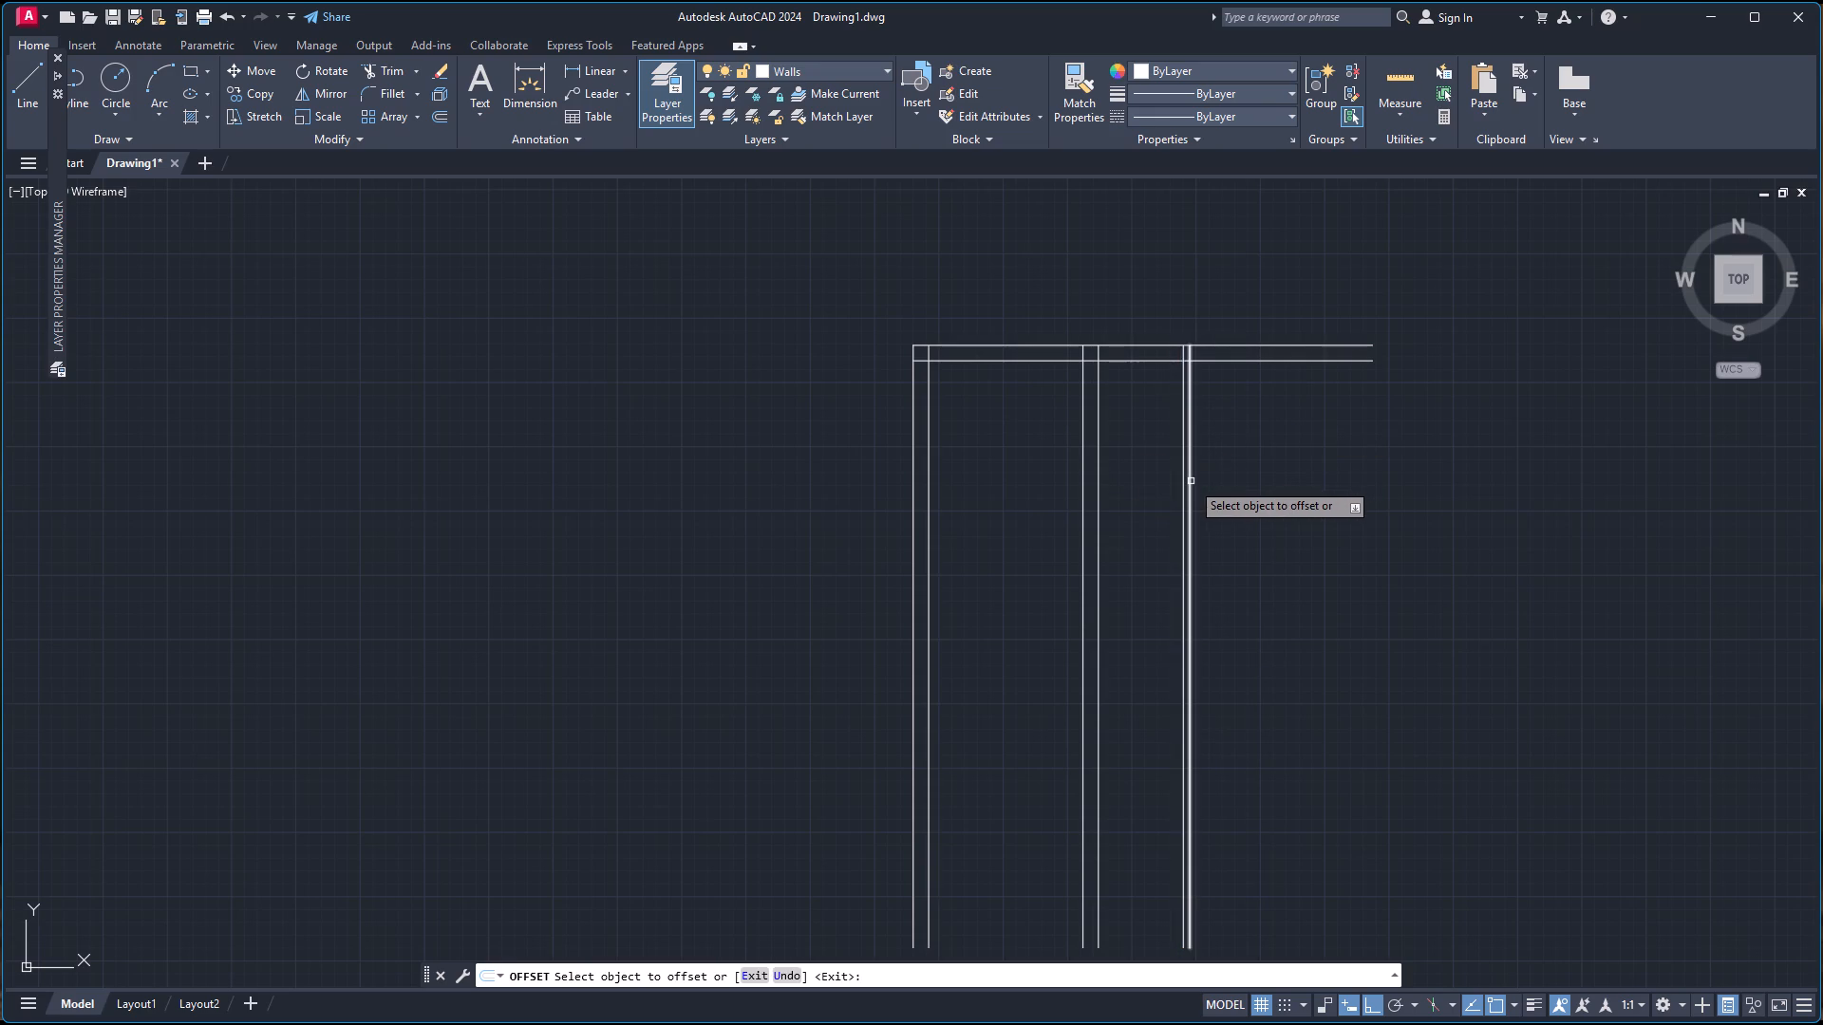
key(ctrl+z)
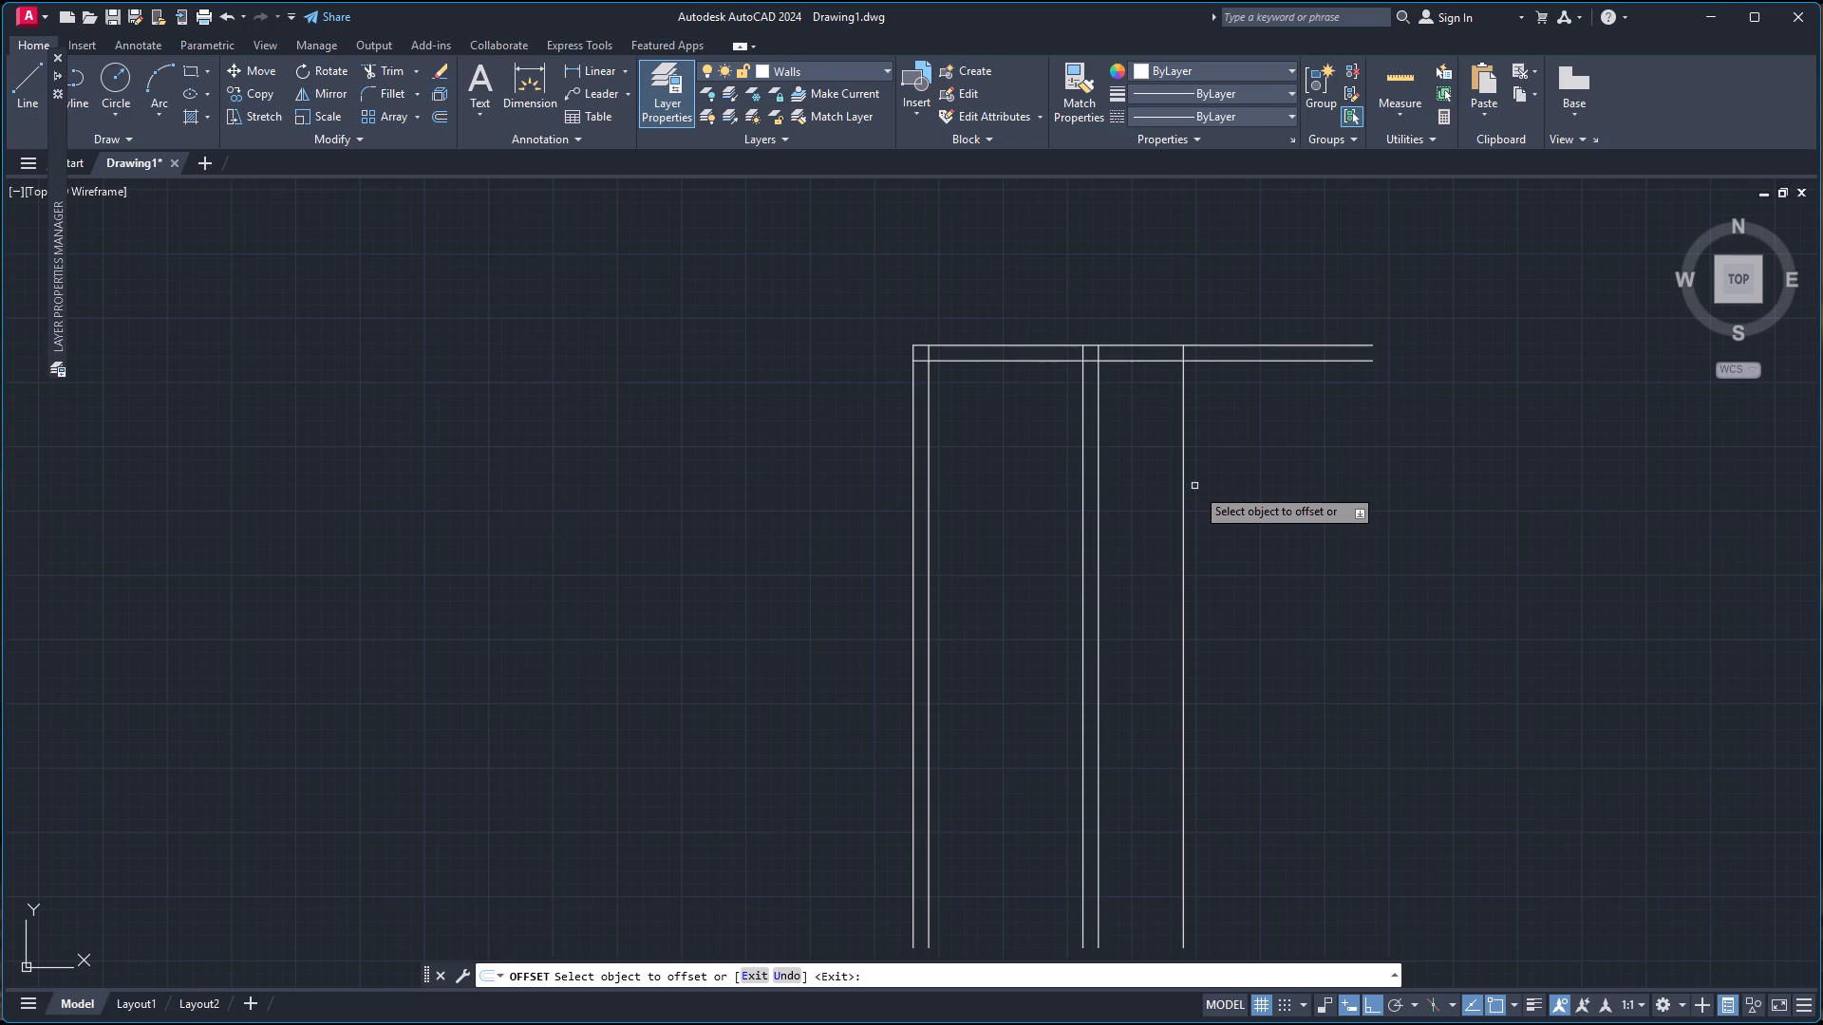
Offset the rightmost vertical line 6" to the right to form a thinner partition wall.
click(1183, 505)
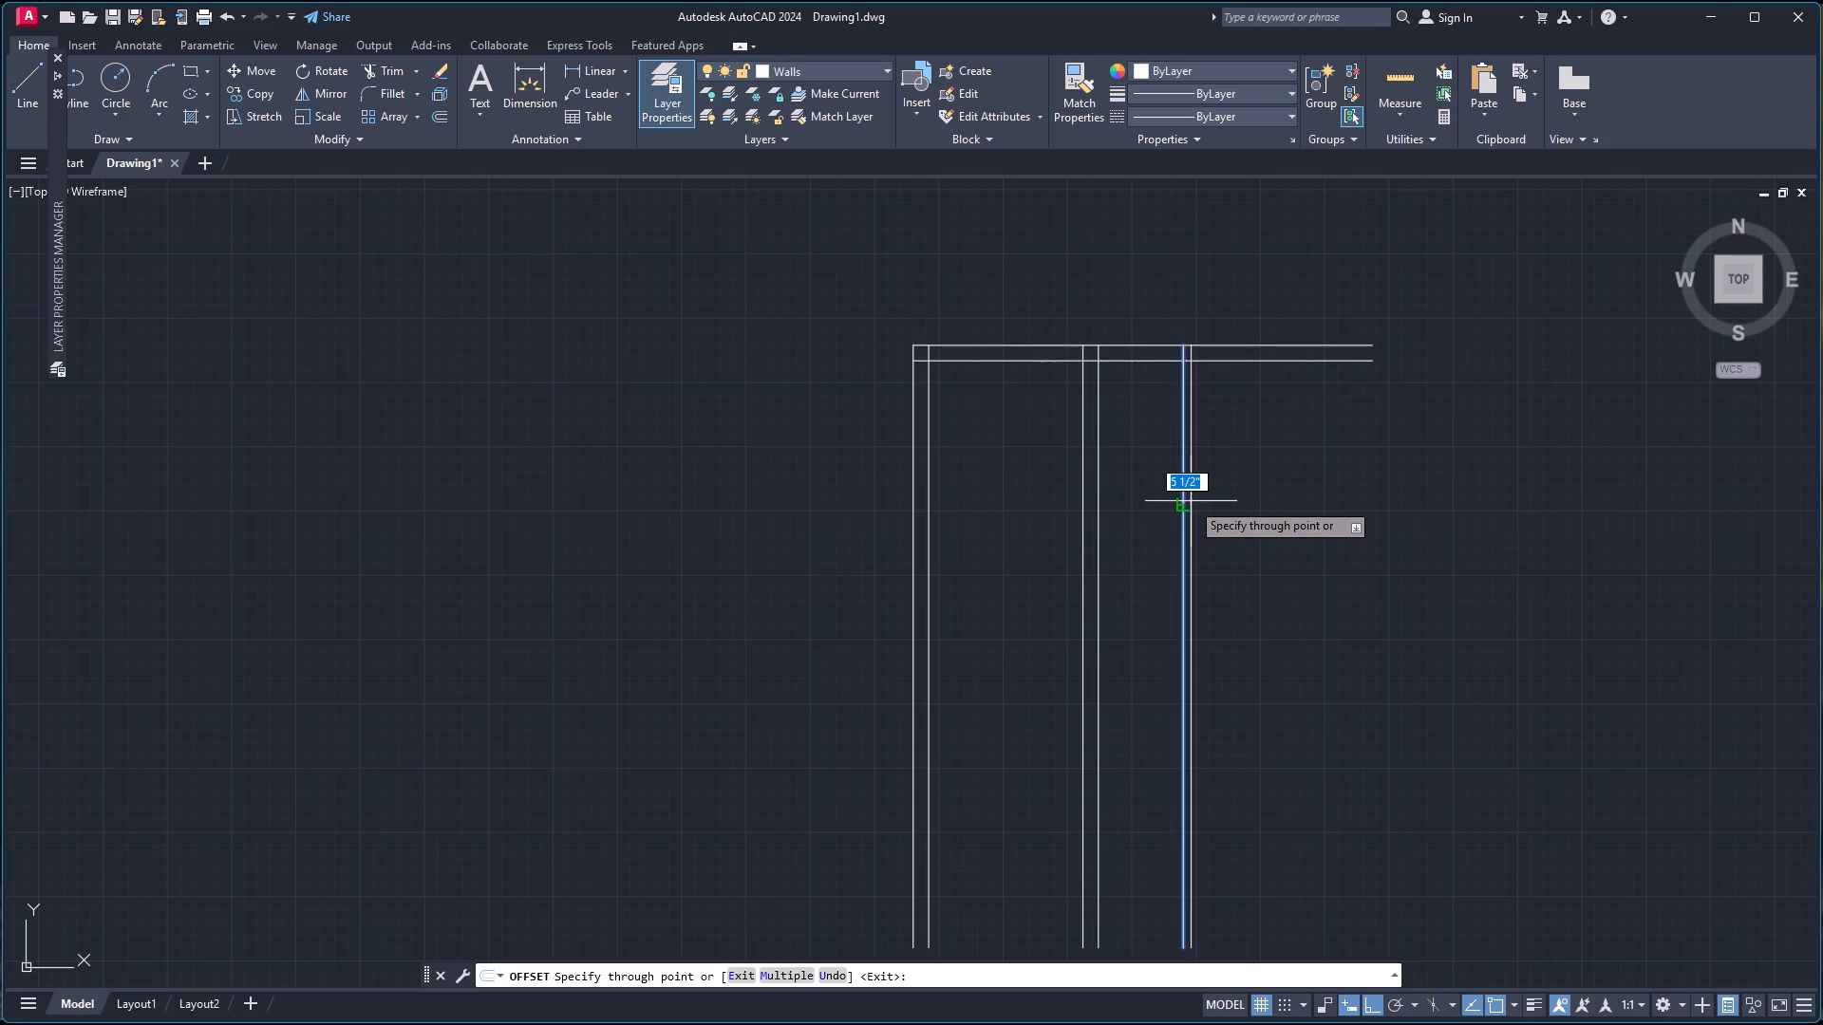
key(6)
key(Return)
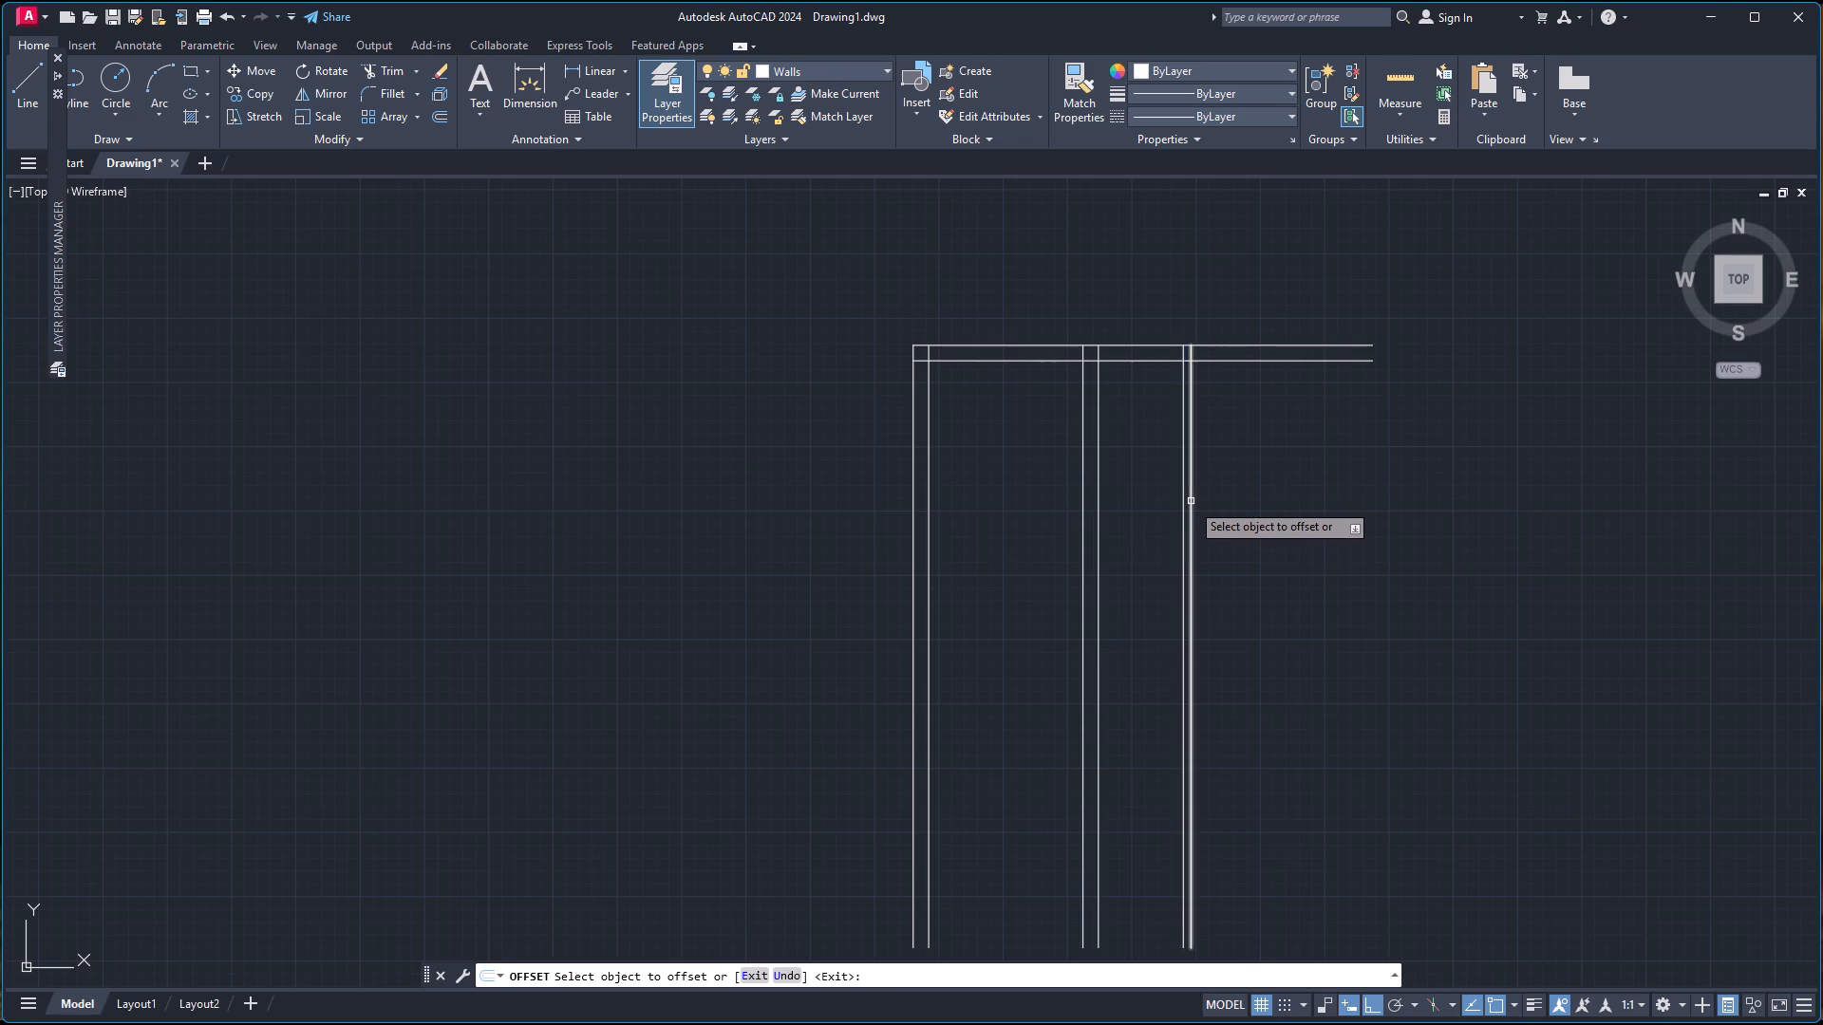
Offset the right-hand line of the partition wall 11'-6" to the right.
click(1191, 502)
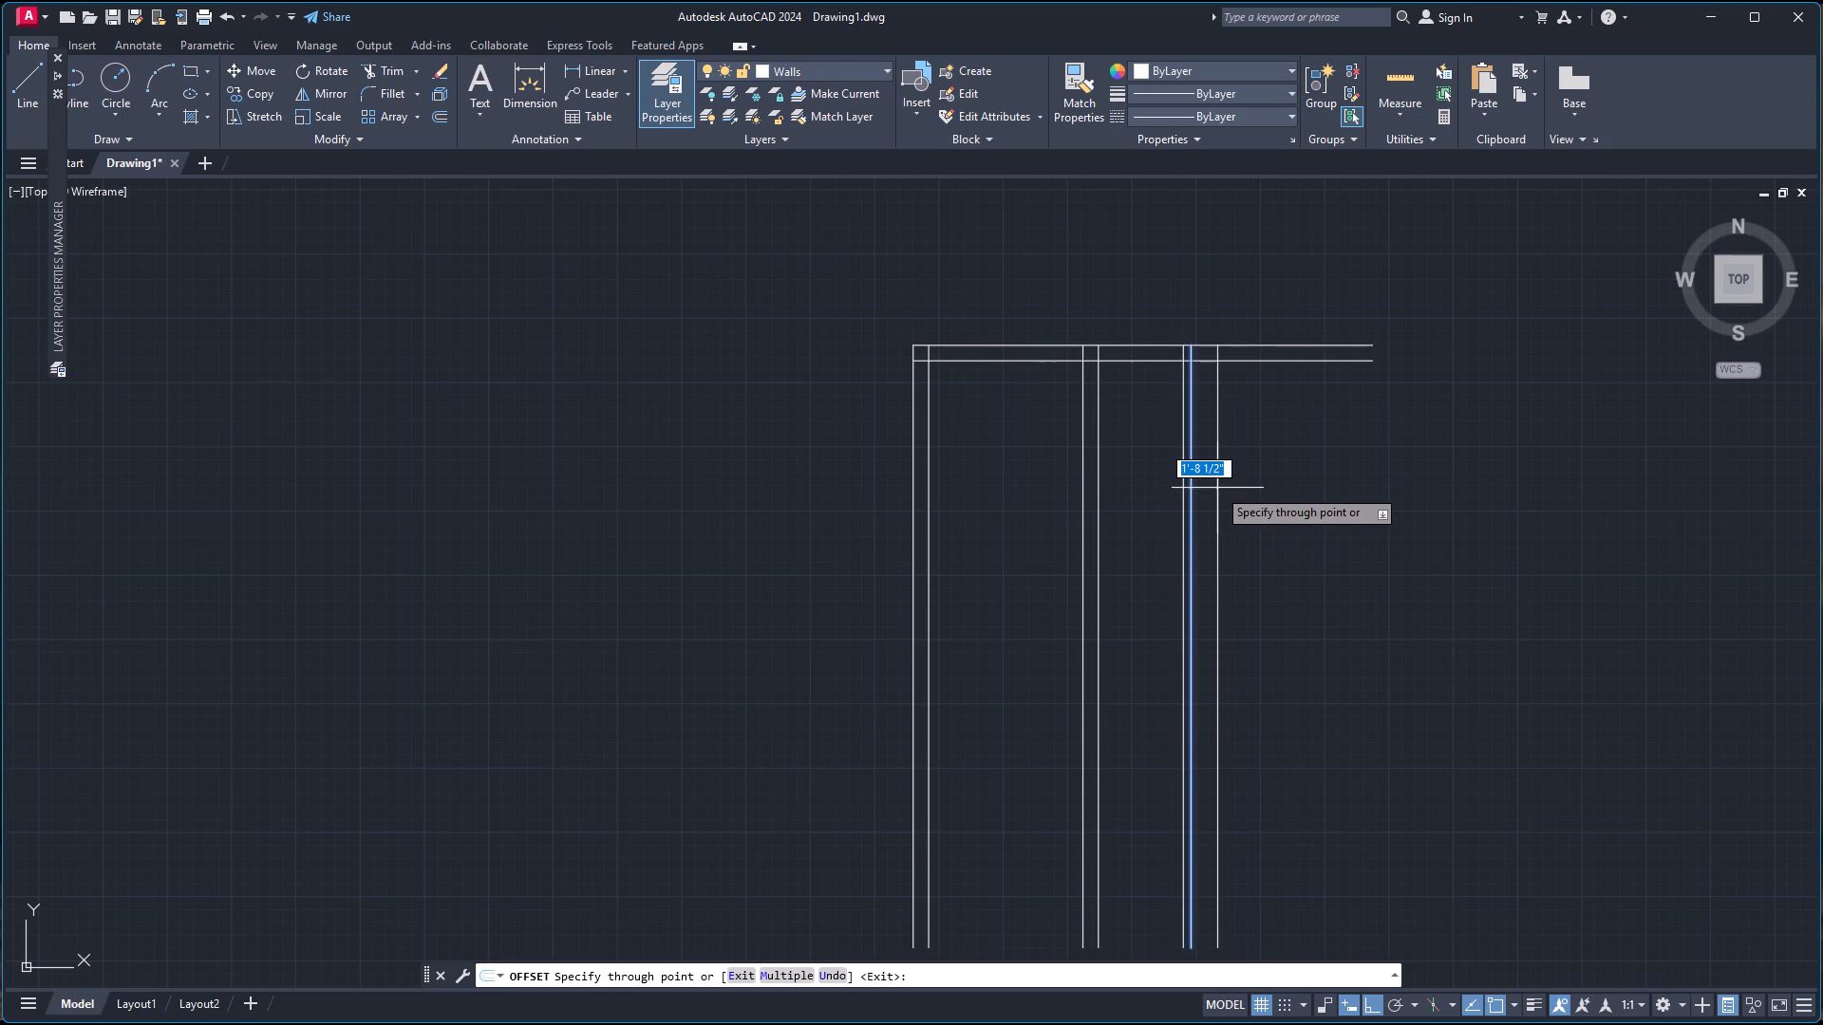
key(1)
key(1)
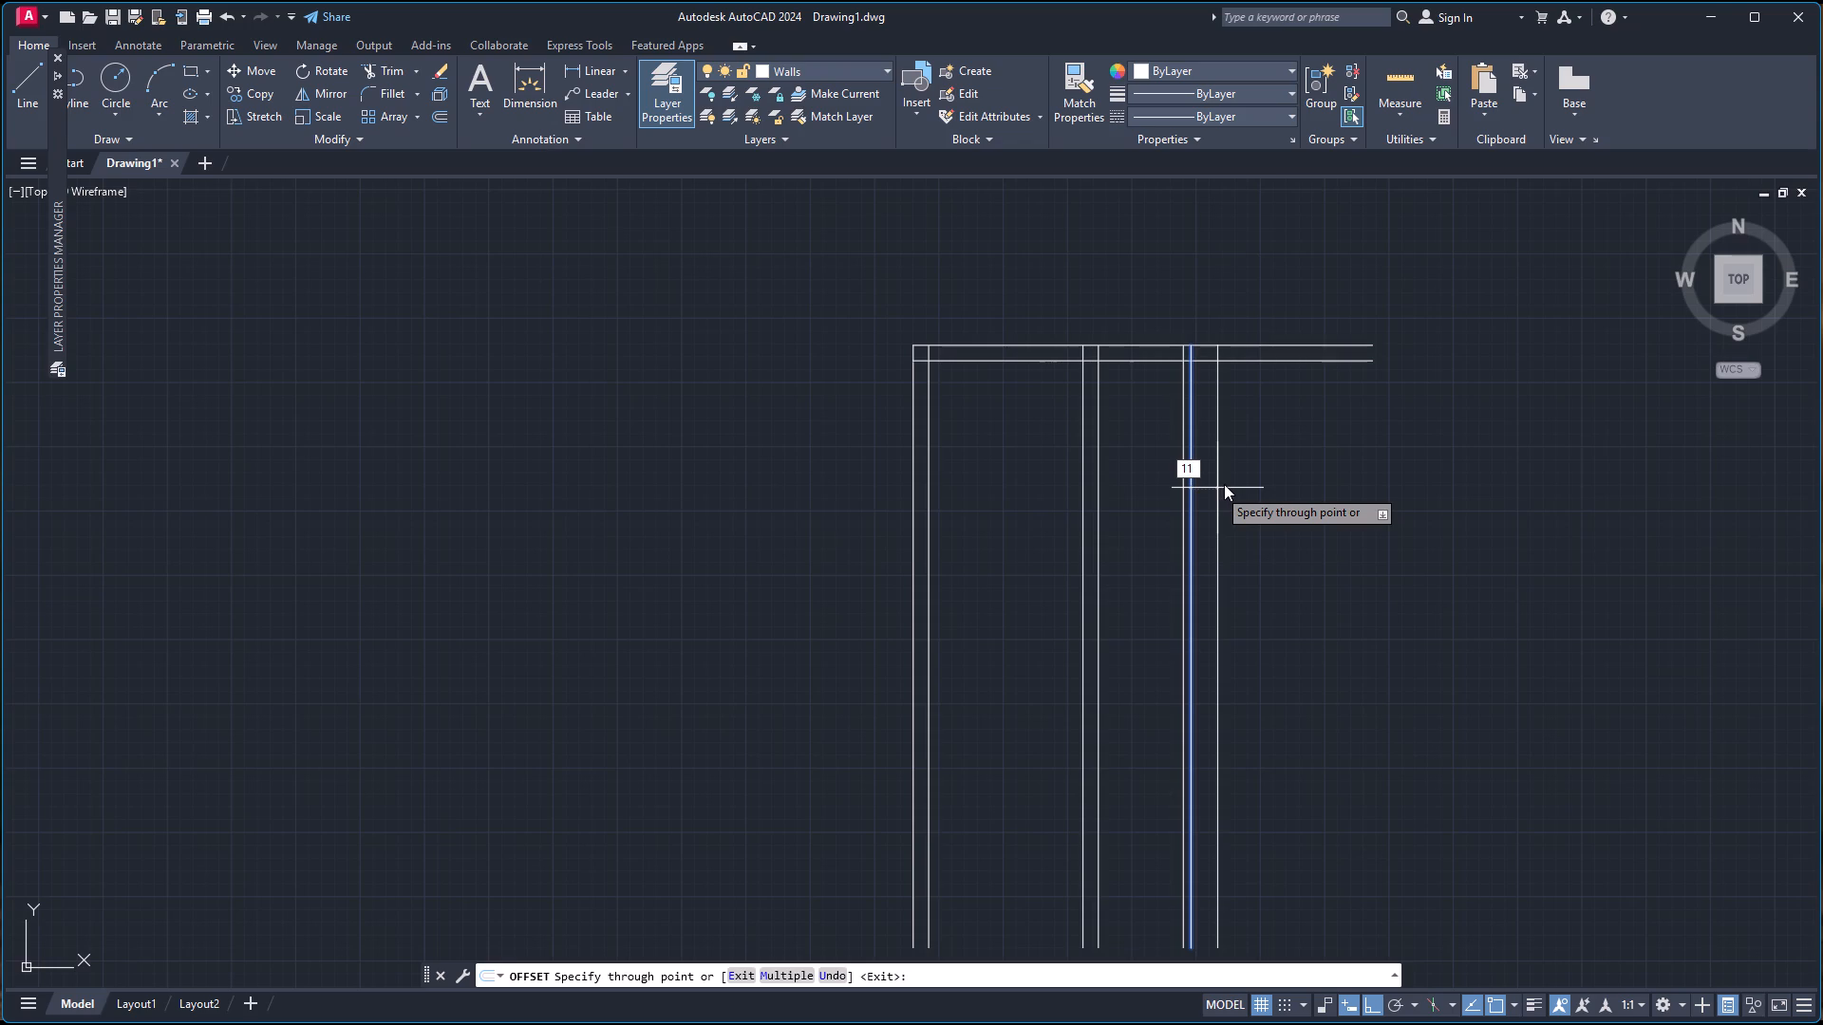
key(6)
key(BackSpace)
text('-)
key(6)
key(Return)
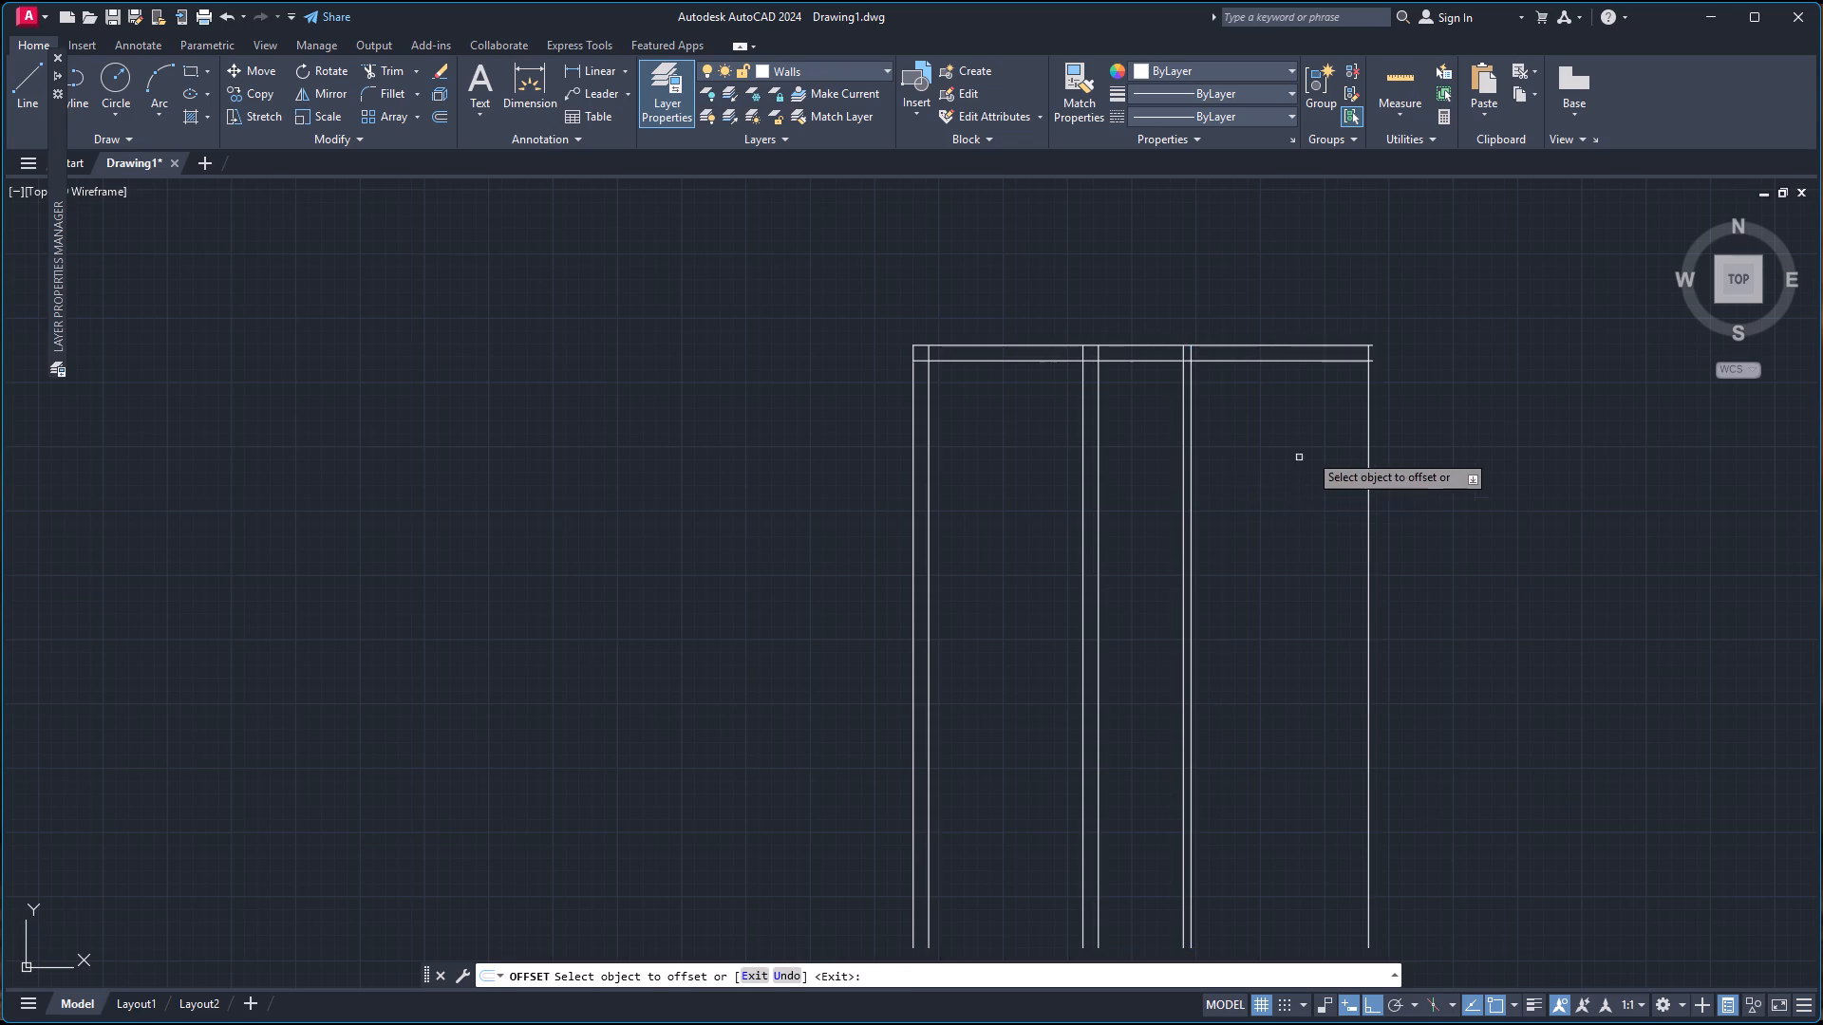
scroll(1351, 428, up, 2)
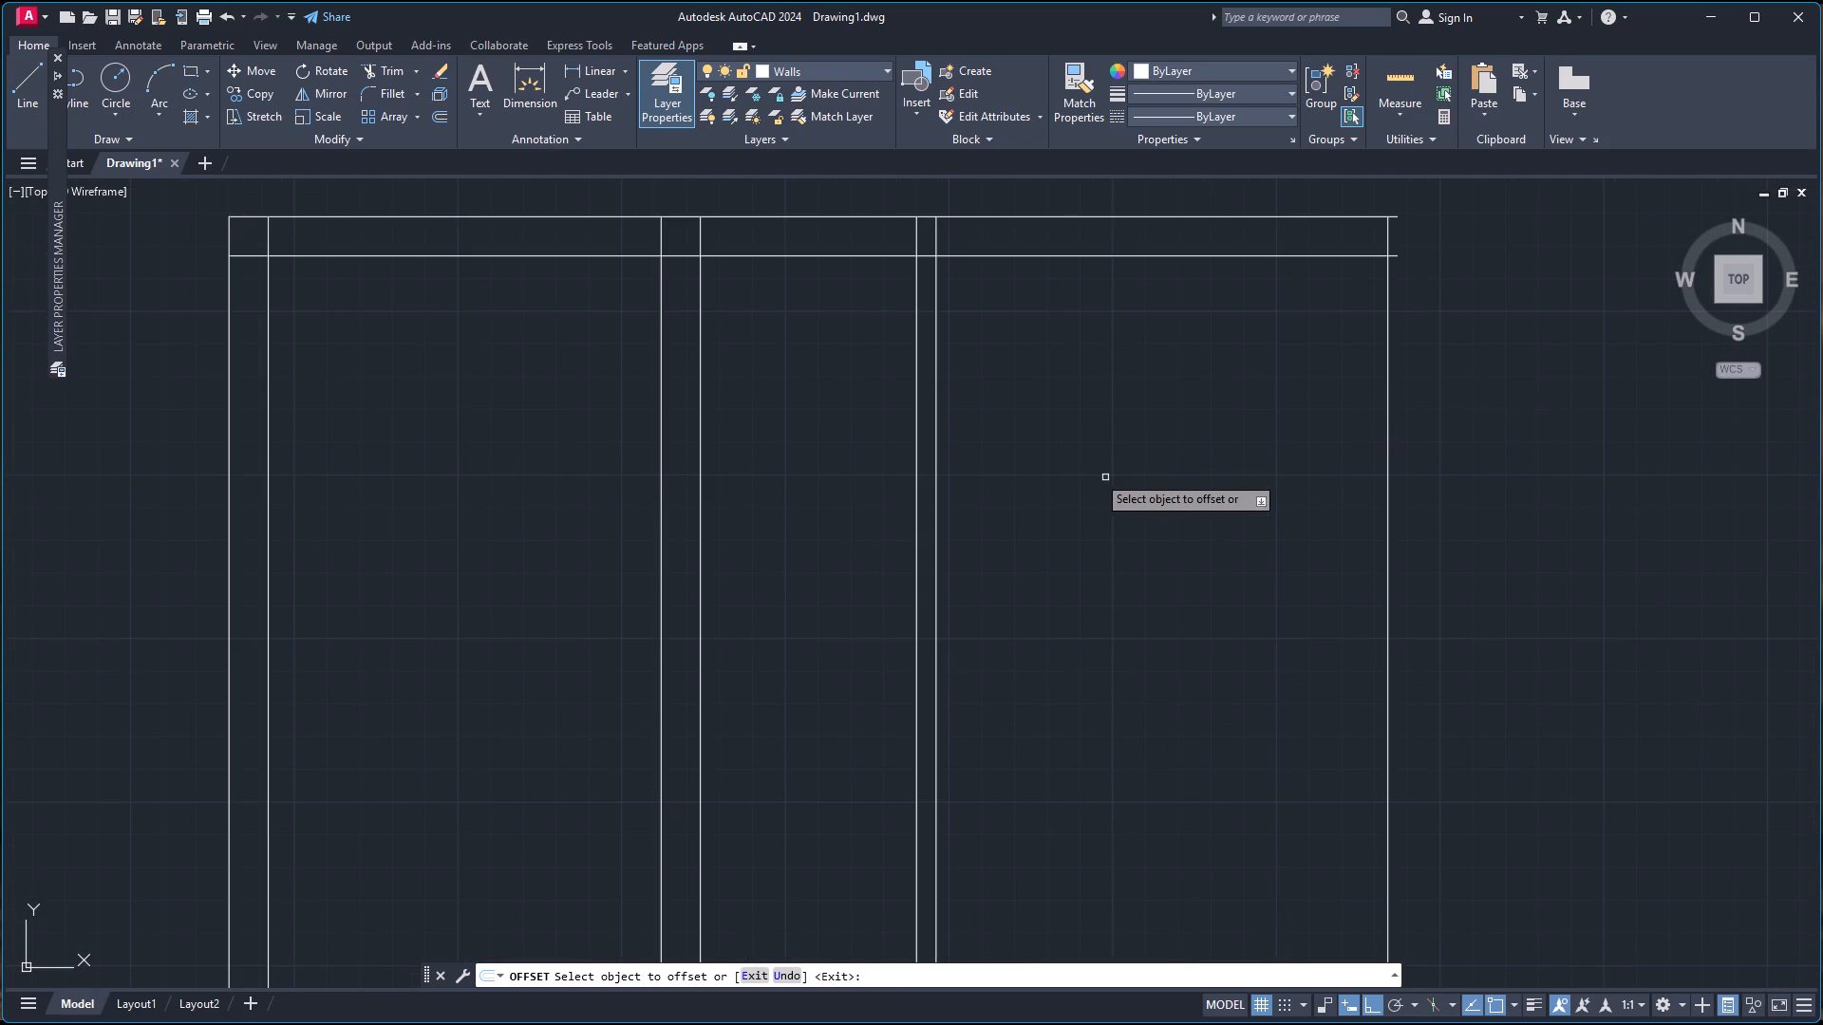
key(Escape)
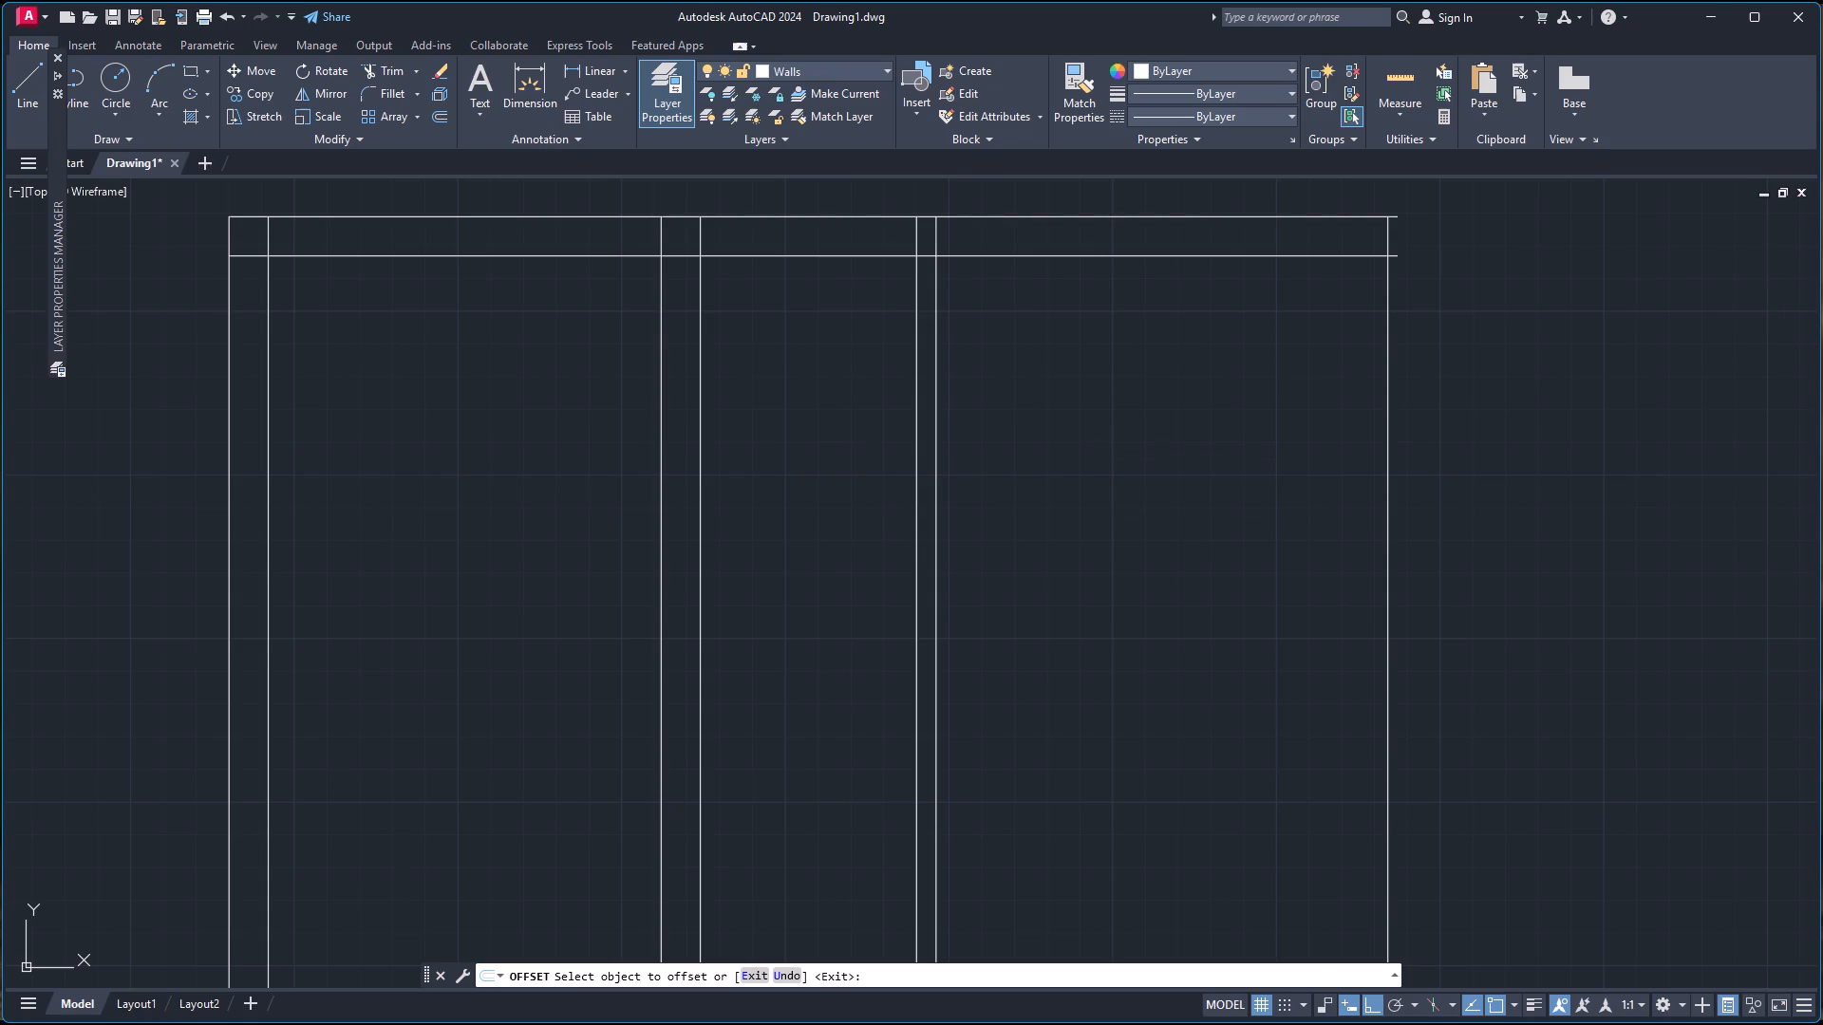
Delete all the offset wall lines, keeping only the outer top and outer left lines.
click(1467, 587)
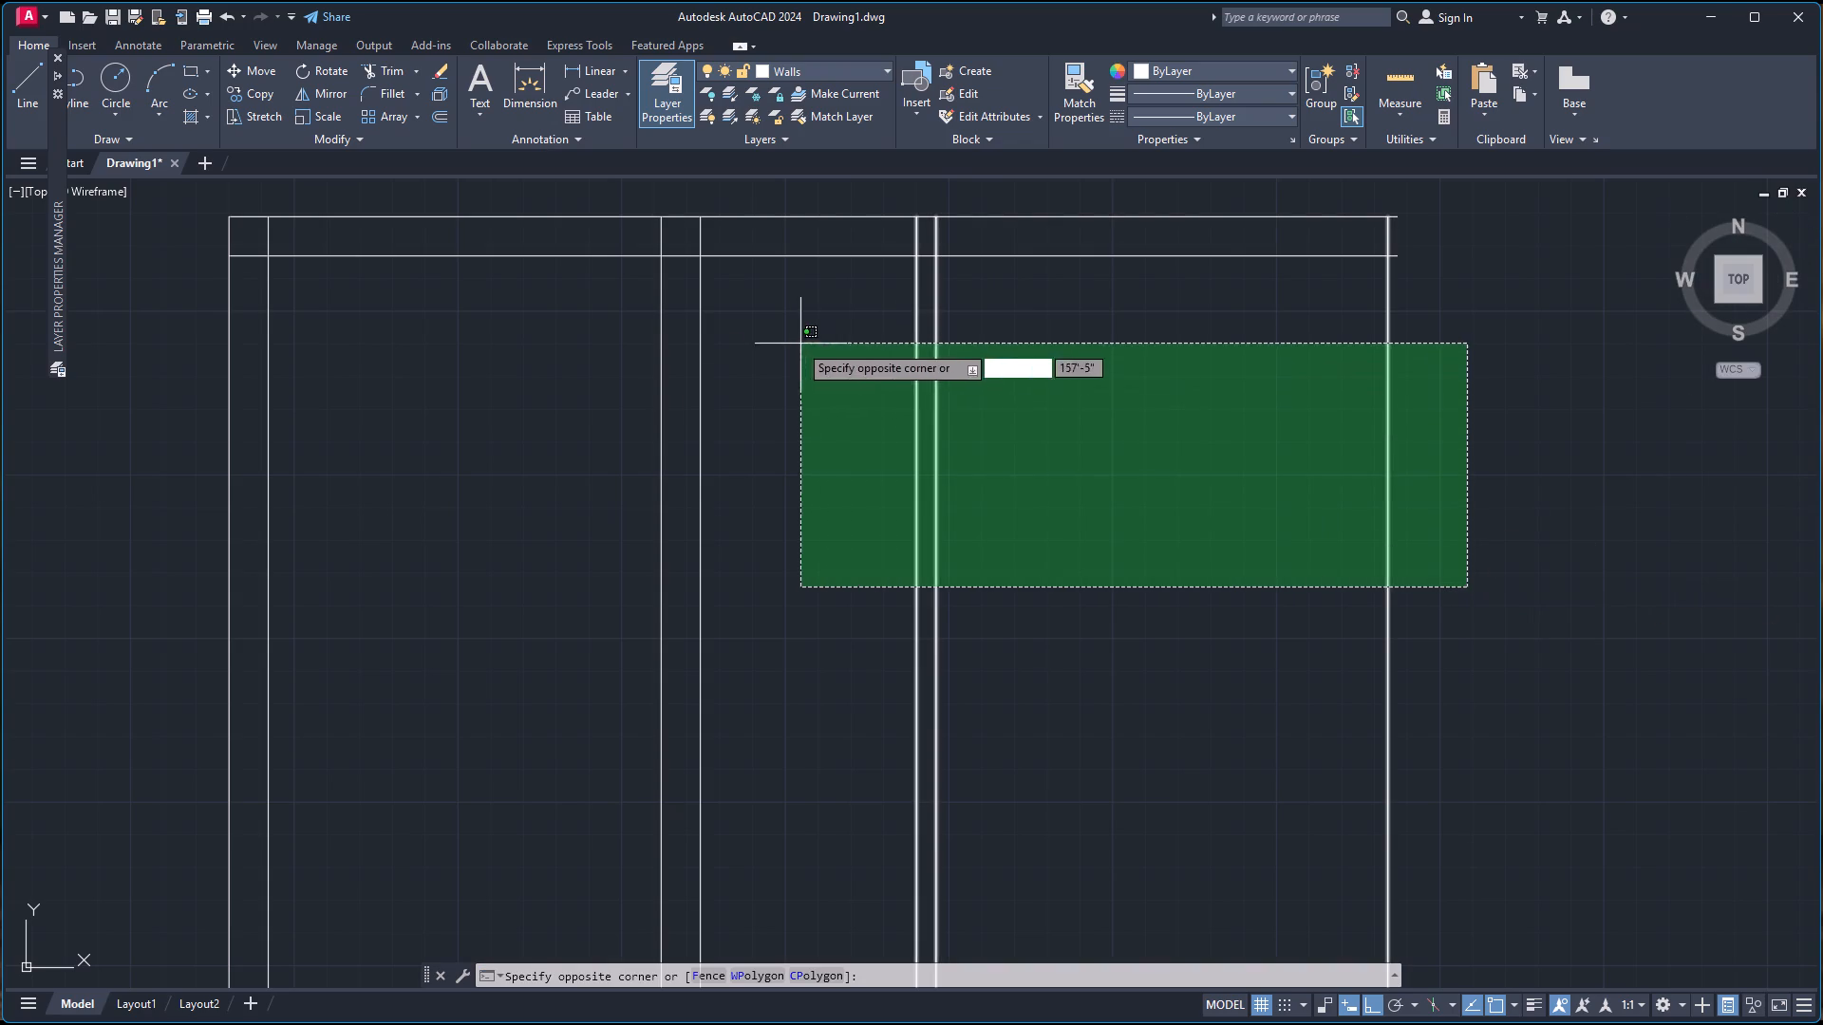
click(253, 240)
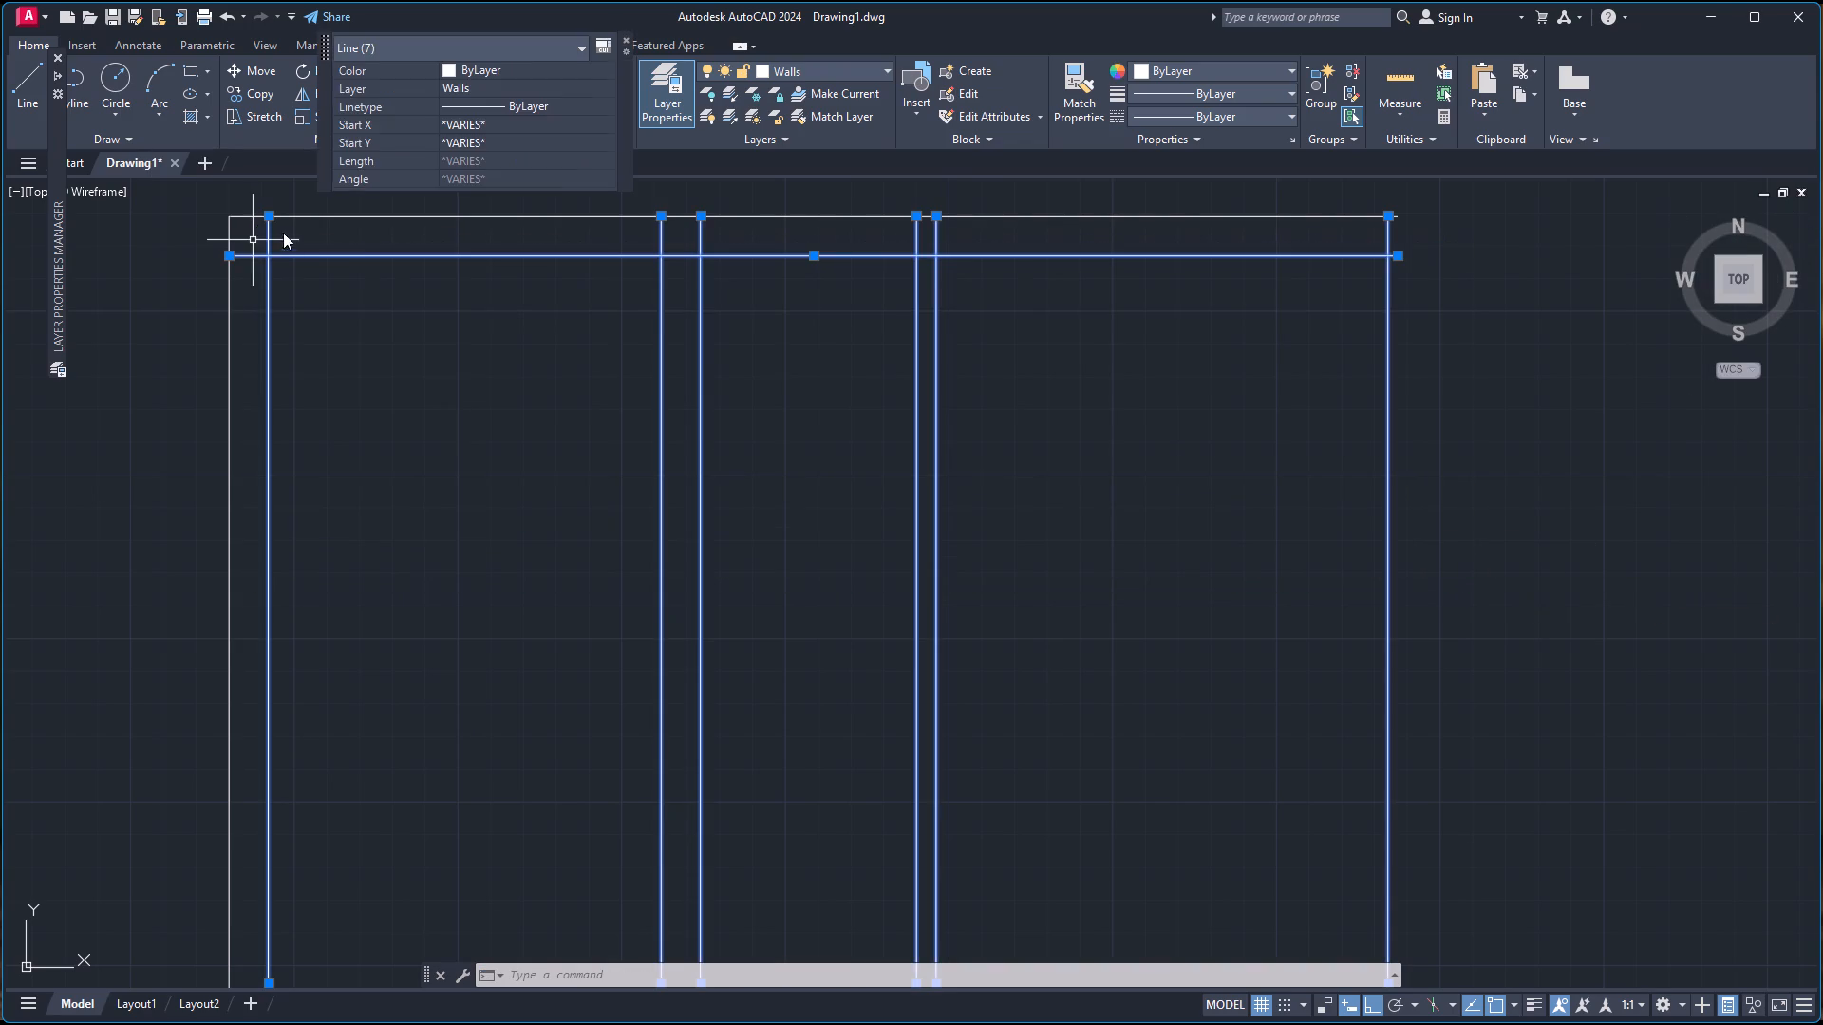
key(Delete)
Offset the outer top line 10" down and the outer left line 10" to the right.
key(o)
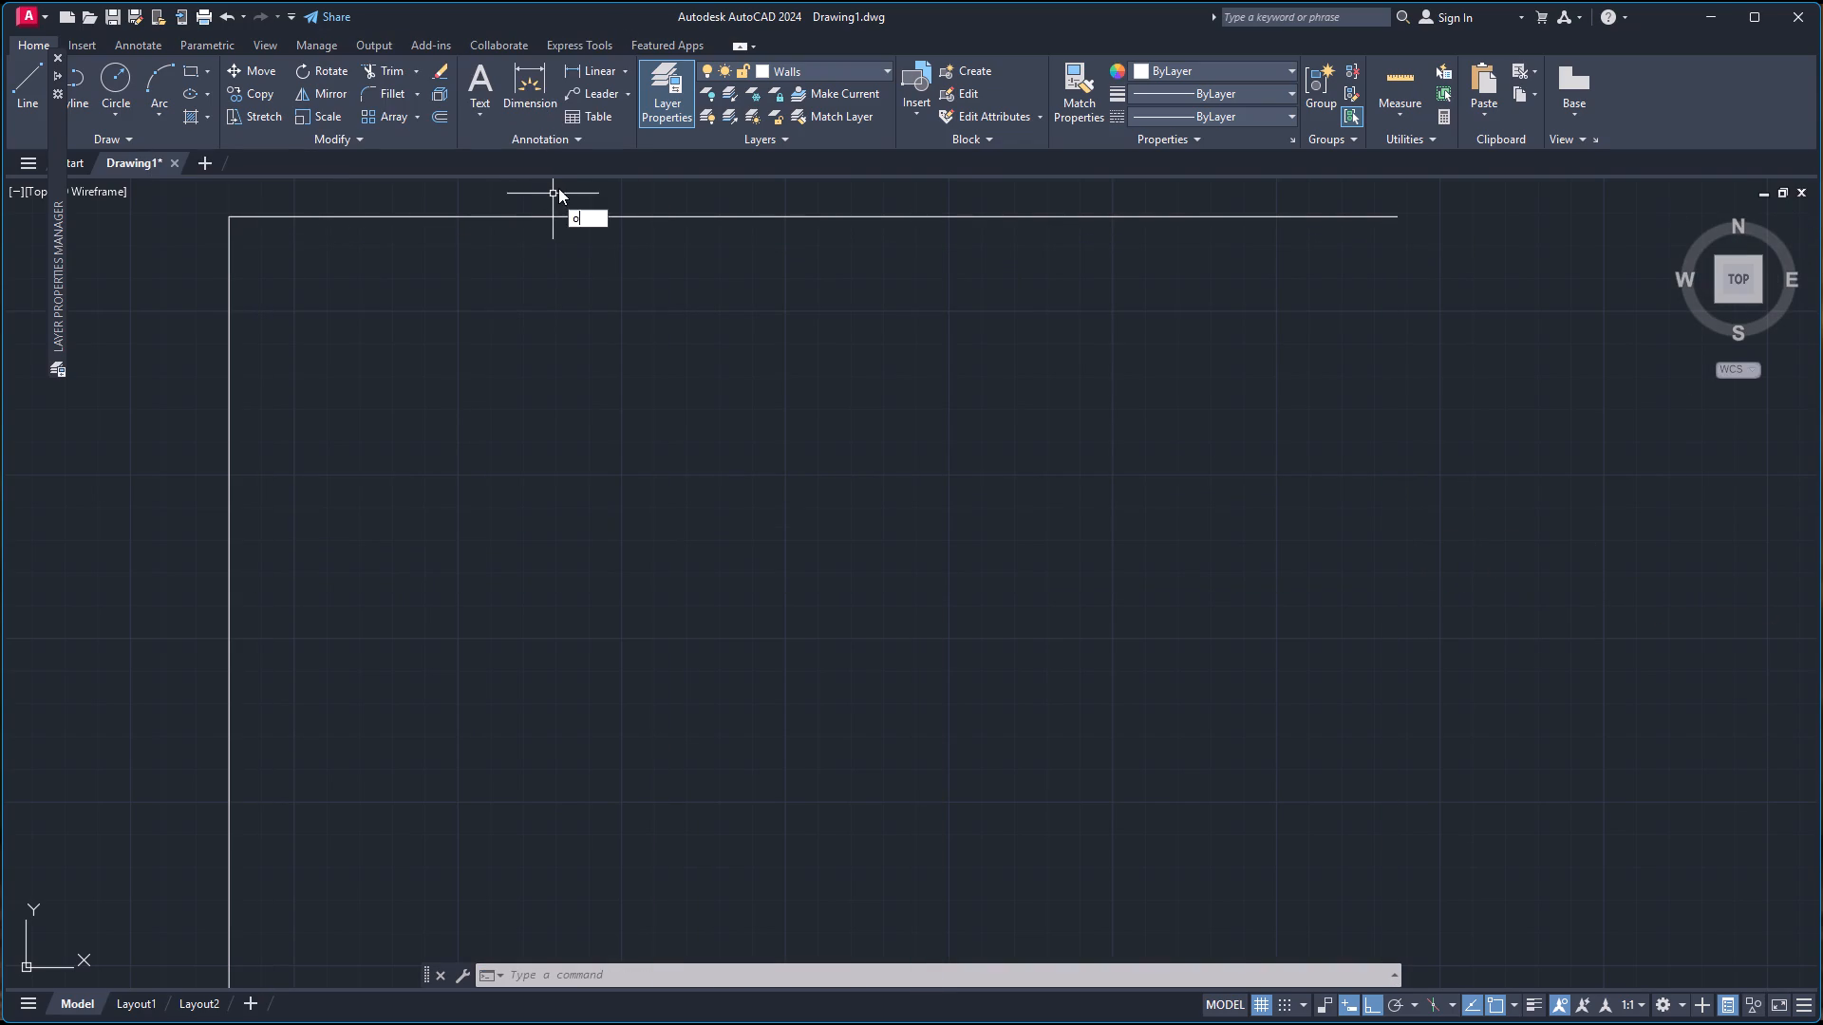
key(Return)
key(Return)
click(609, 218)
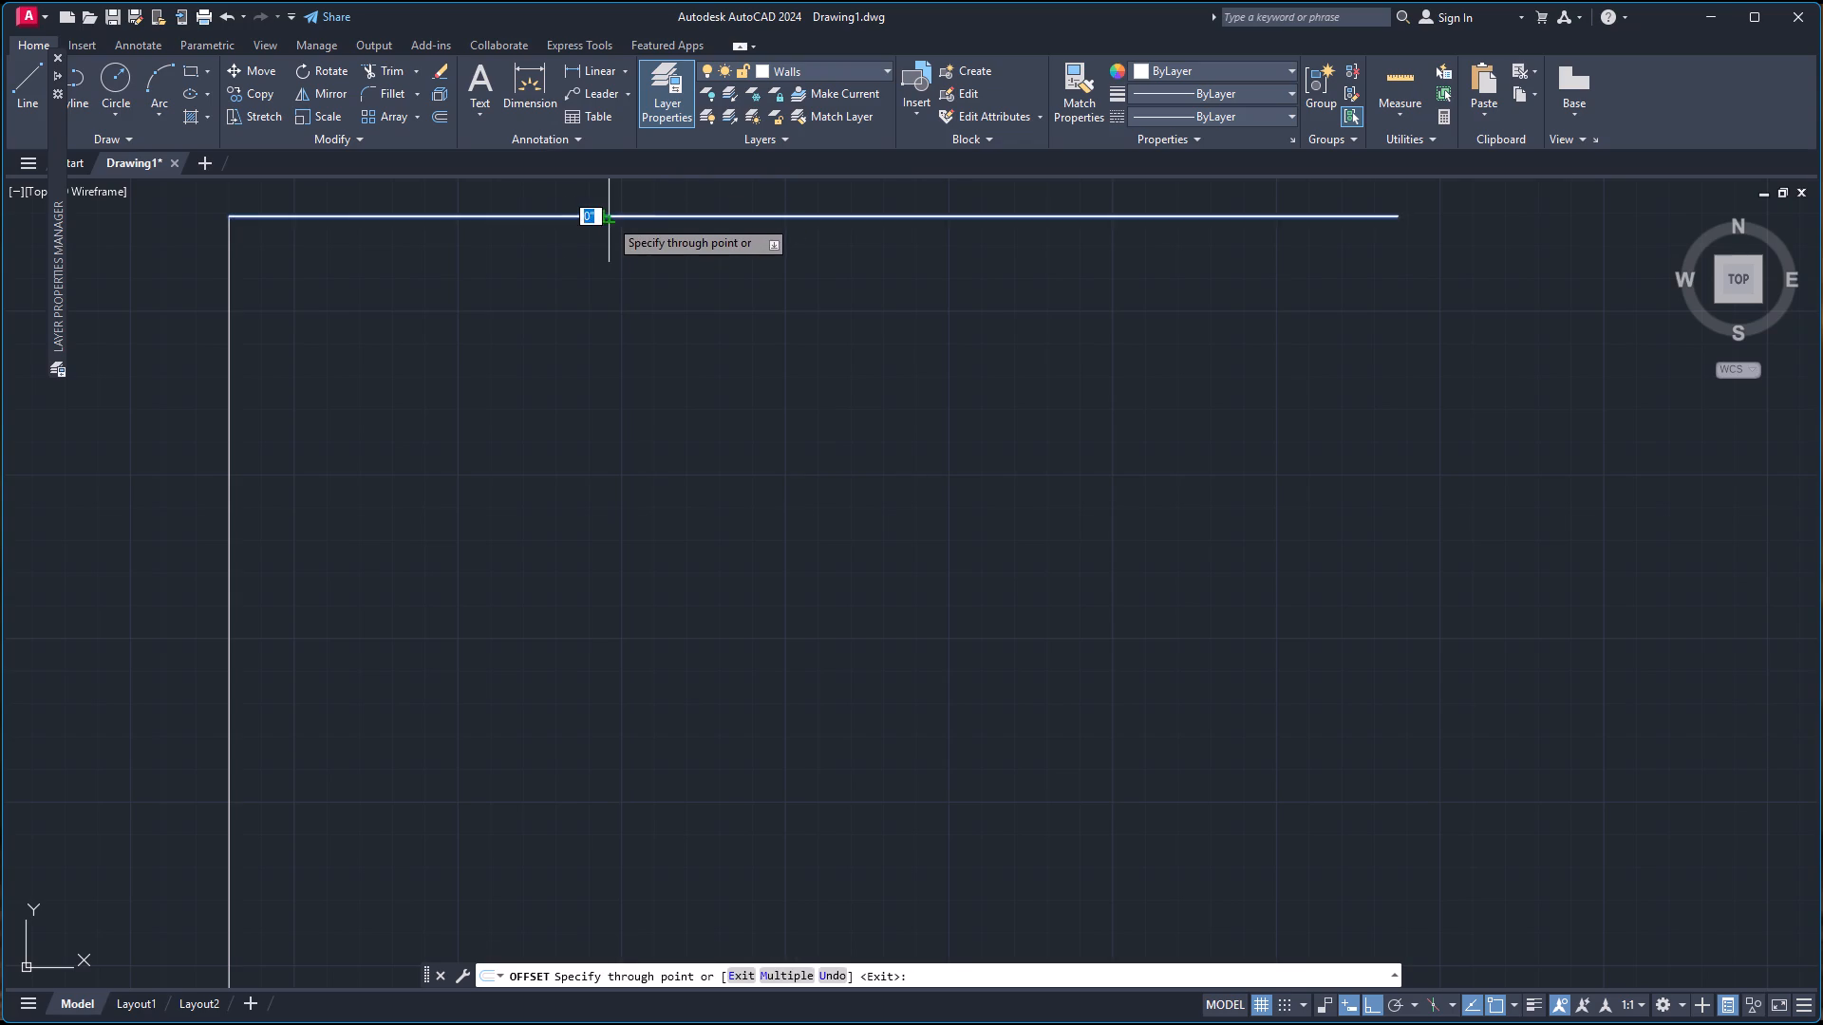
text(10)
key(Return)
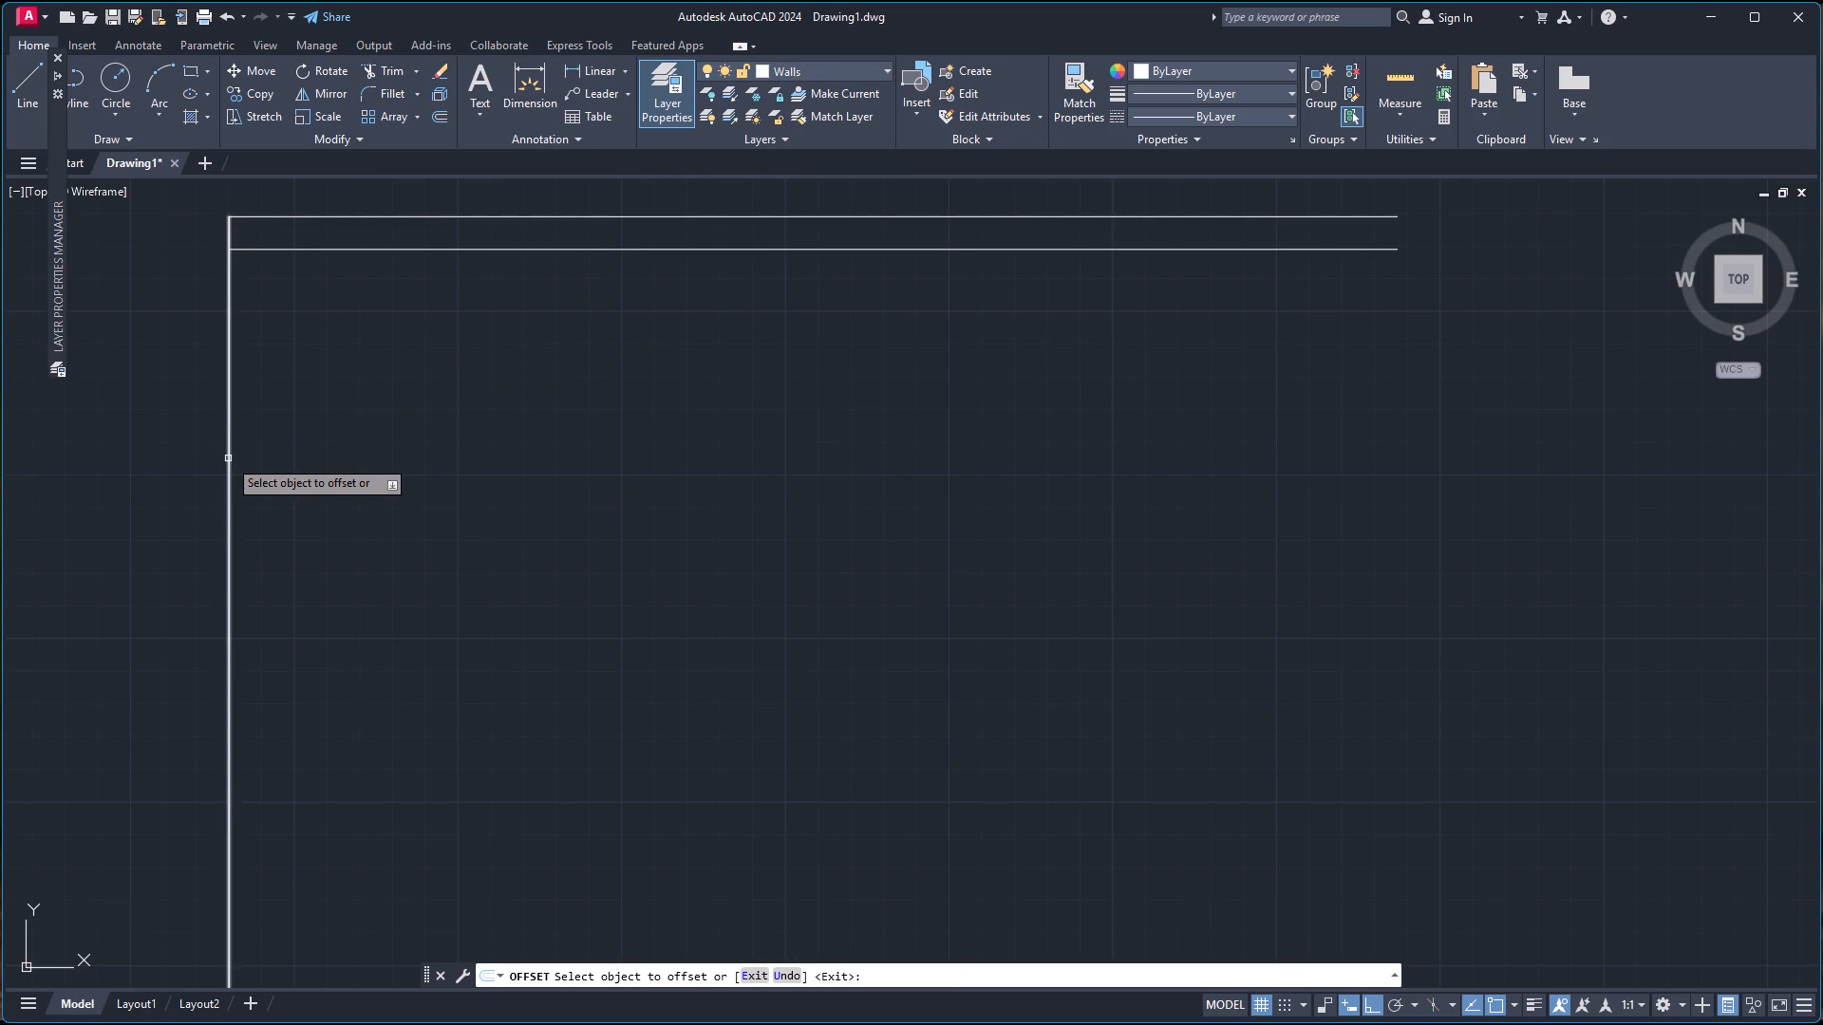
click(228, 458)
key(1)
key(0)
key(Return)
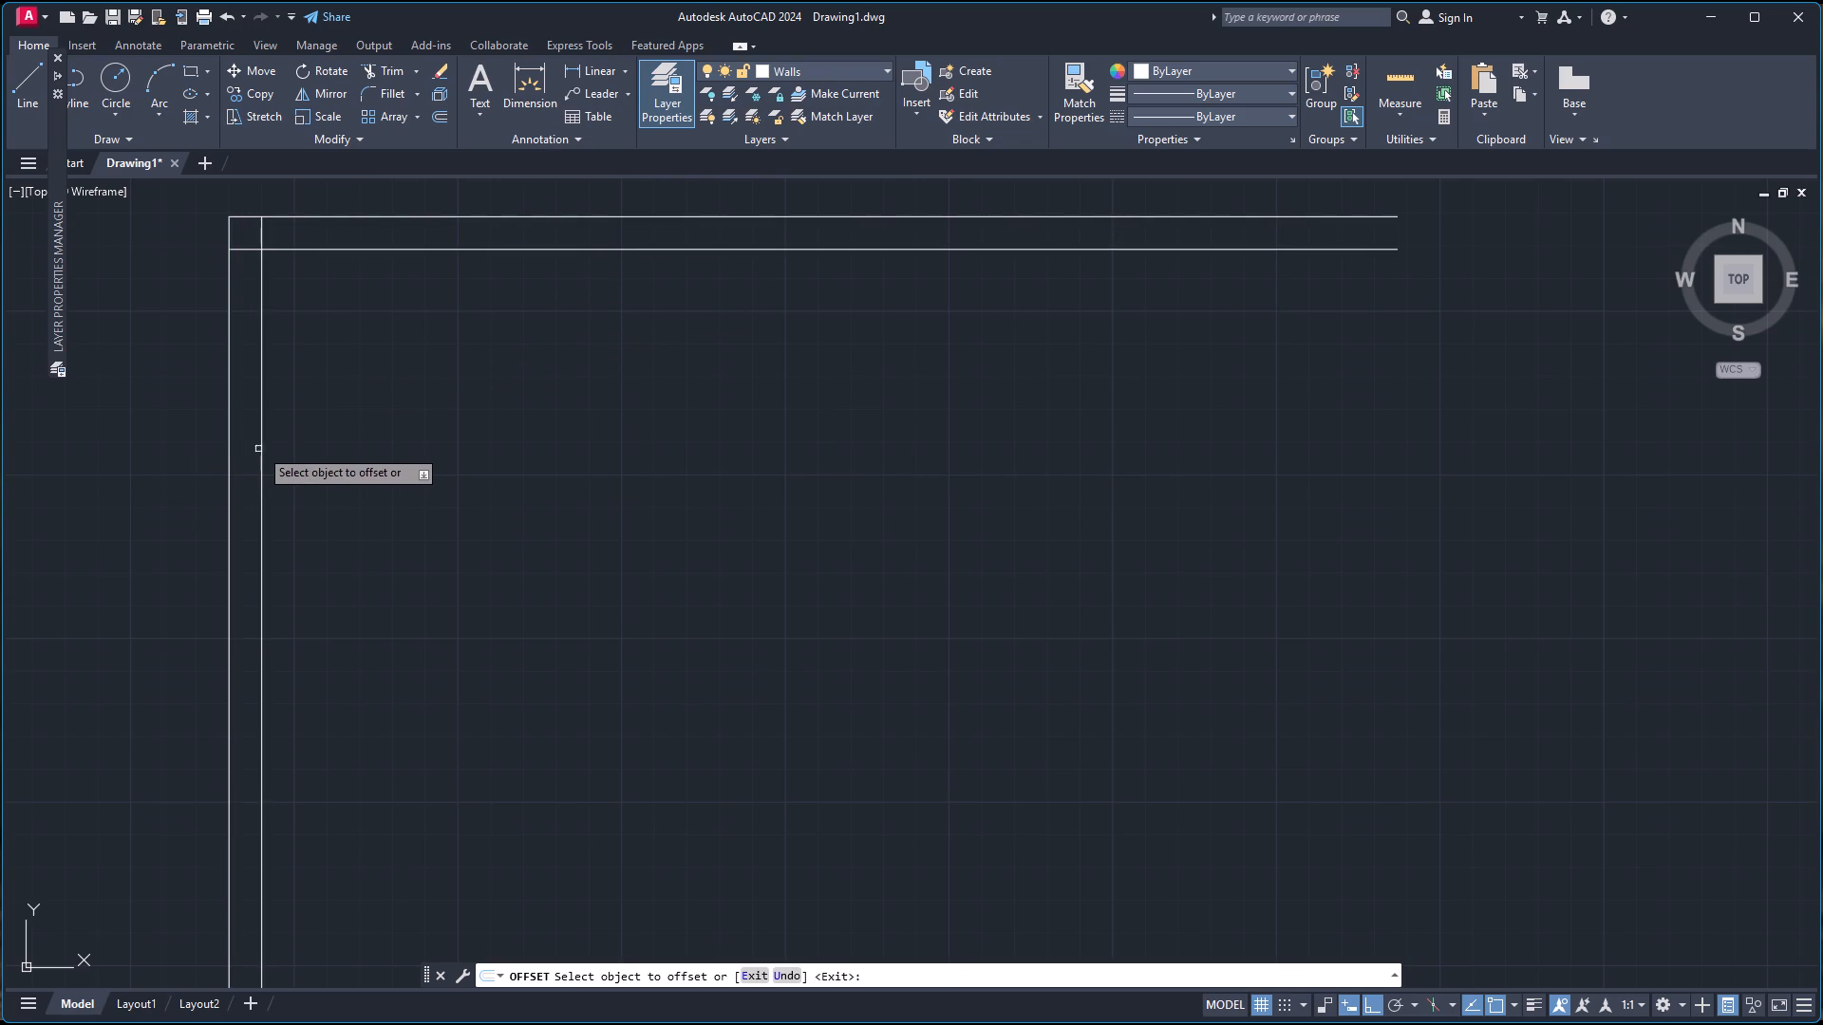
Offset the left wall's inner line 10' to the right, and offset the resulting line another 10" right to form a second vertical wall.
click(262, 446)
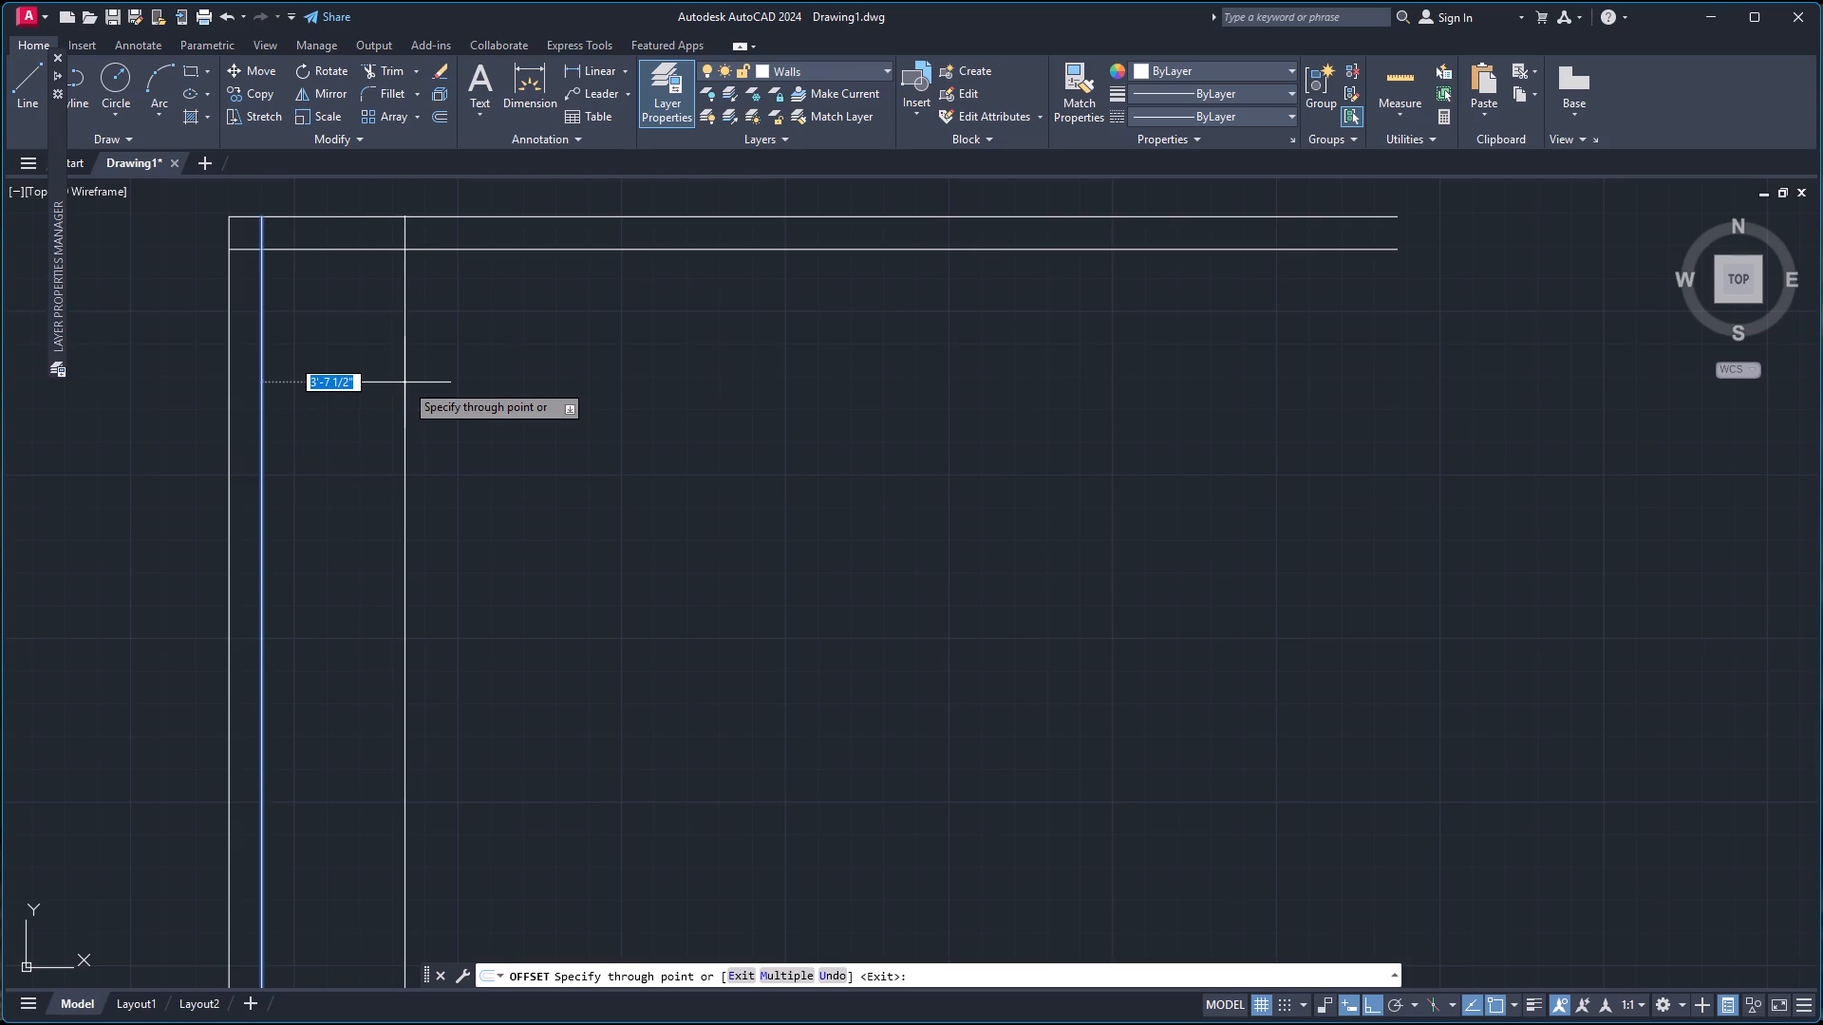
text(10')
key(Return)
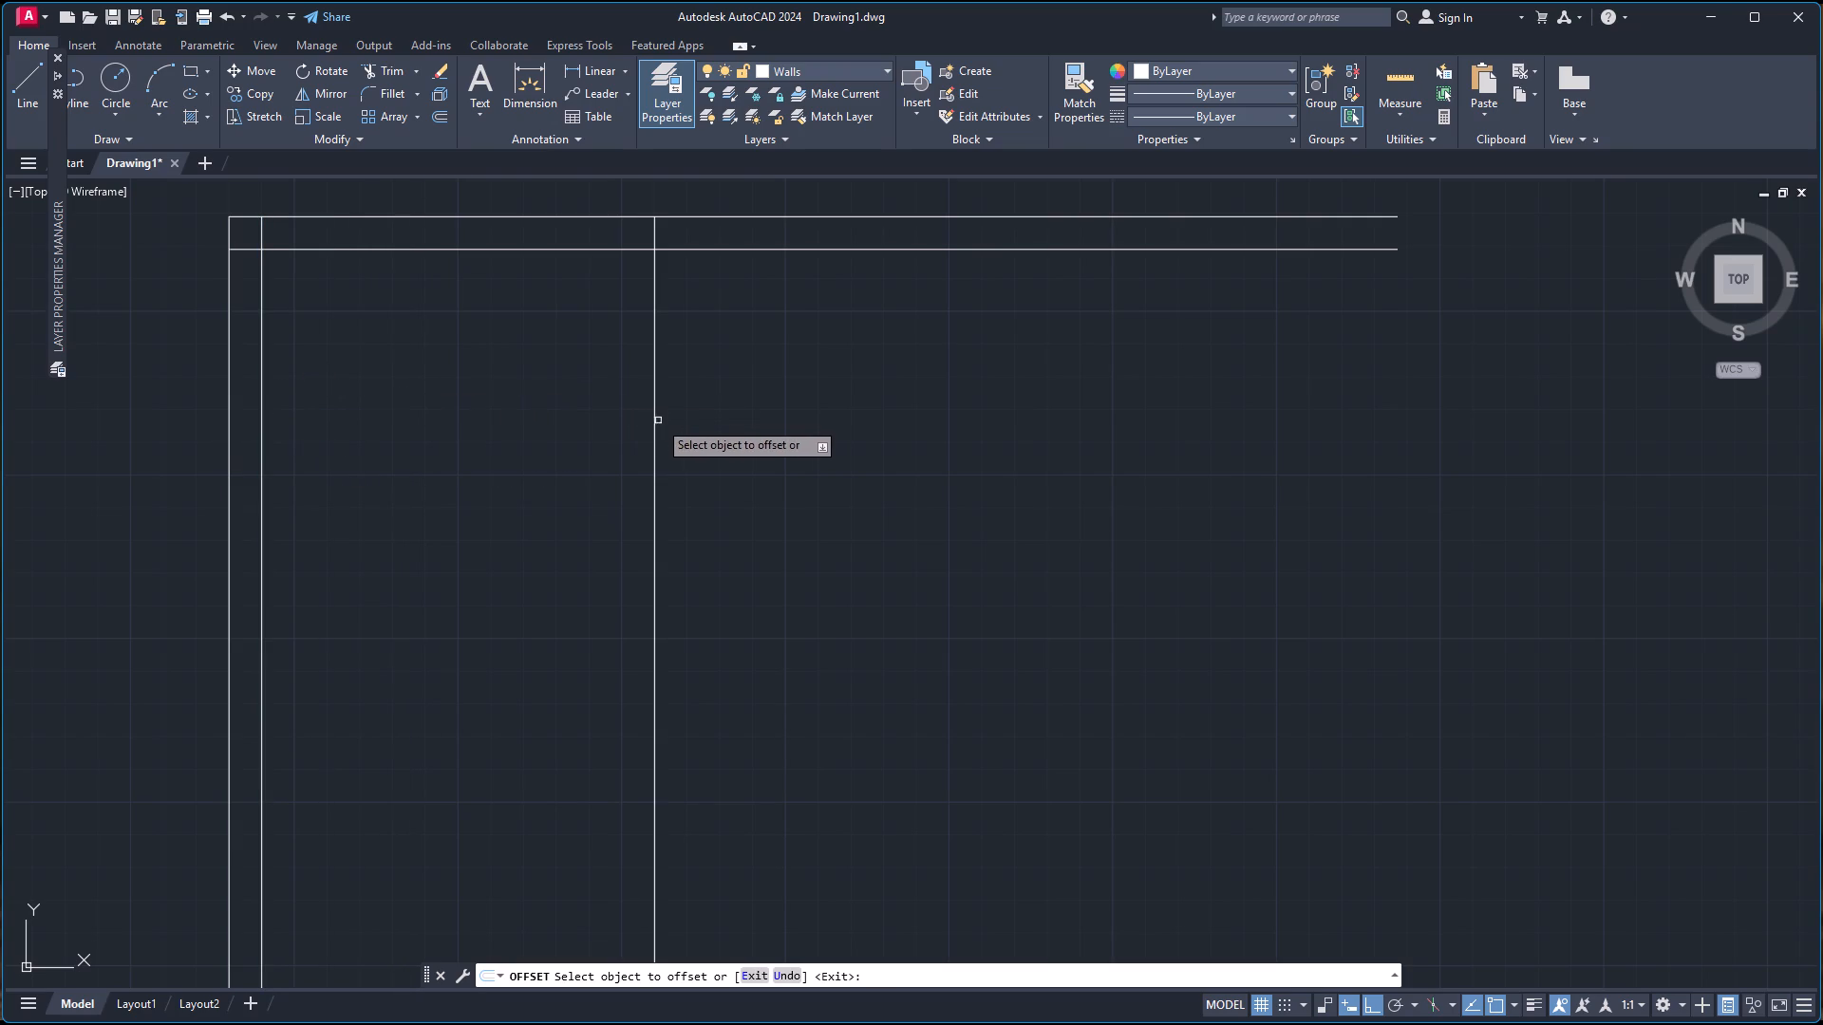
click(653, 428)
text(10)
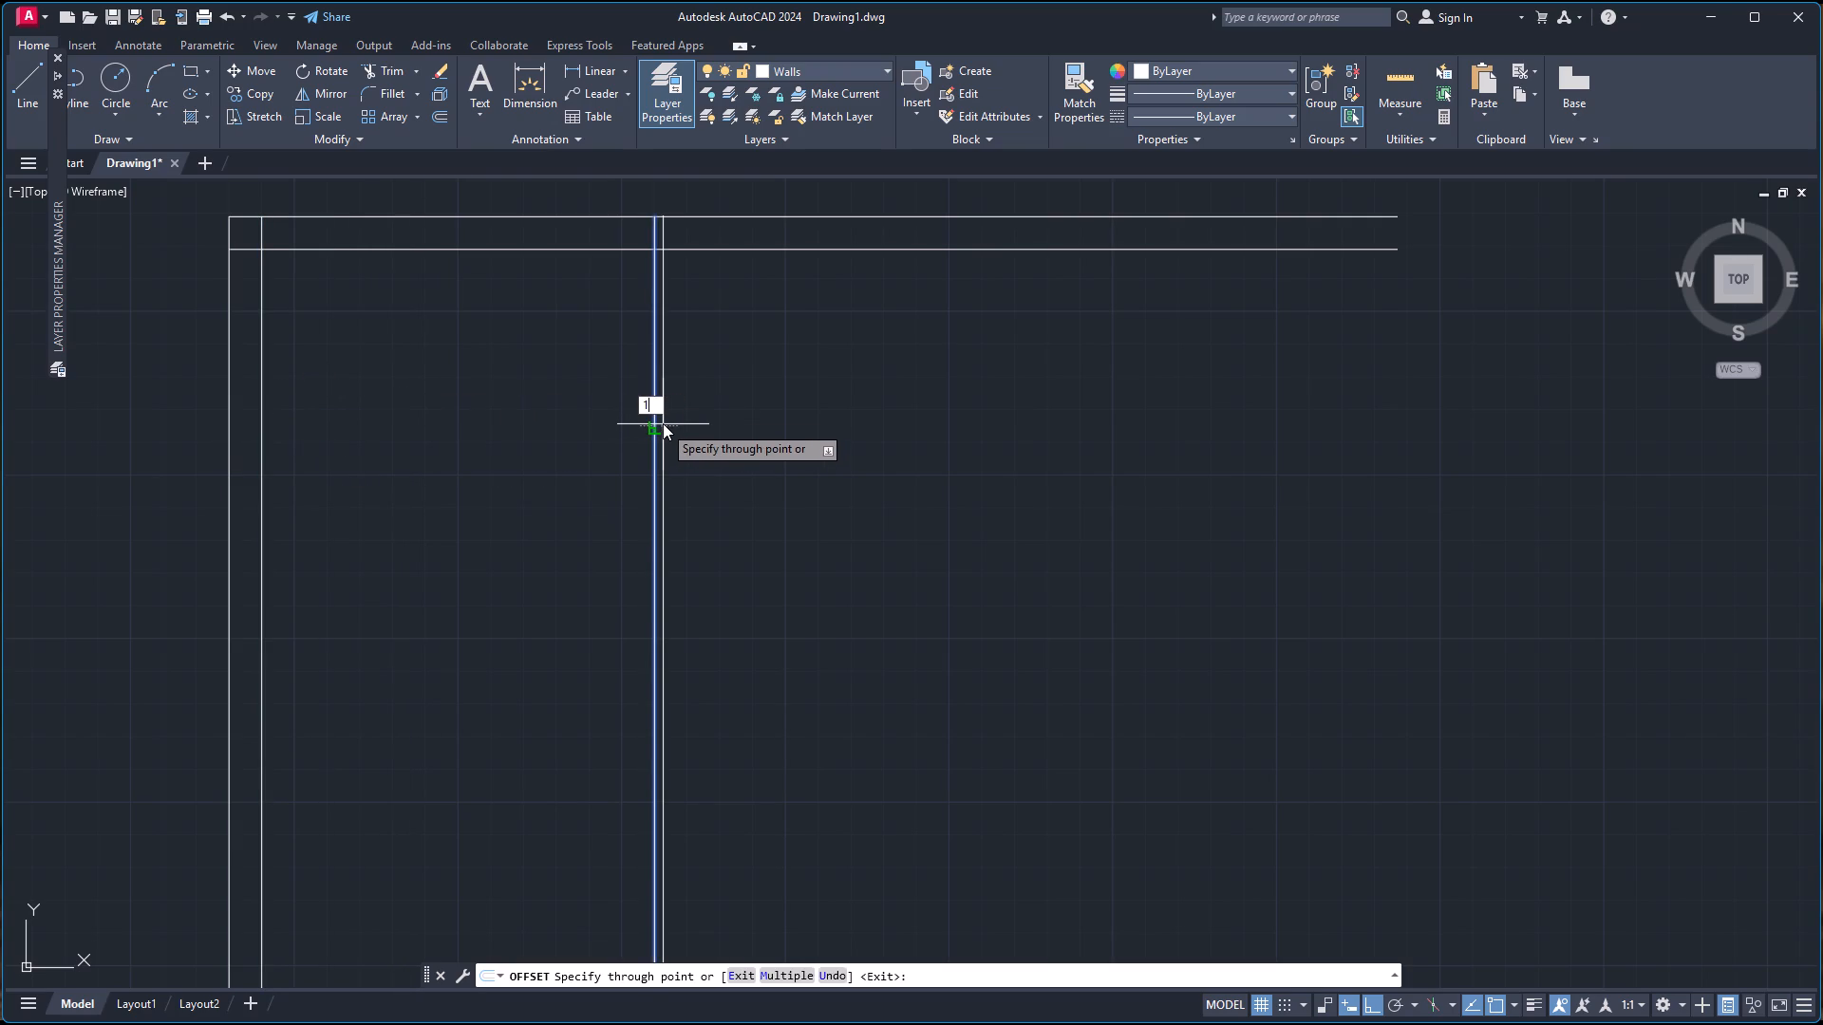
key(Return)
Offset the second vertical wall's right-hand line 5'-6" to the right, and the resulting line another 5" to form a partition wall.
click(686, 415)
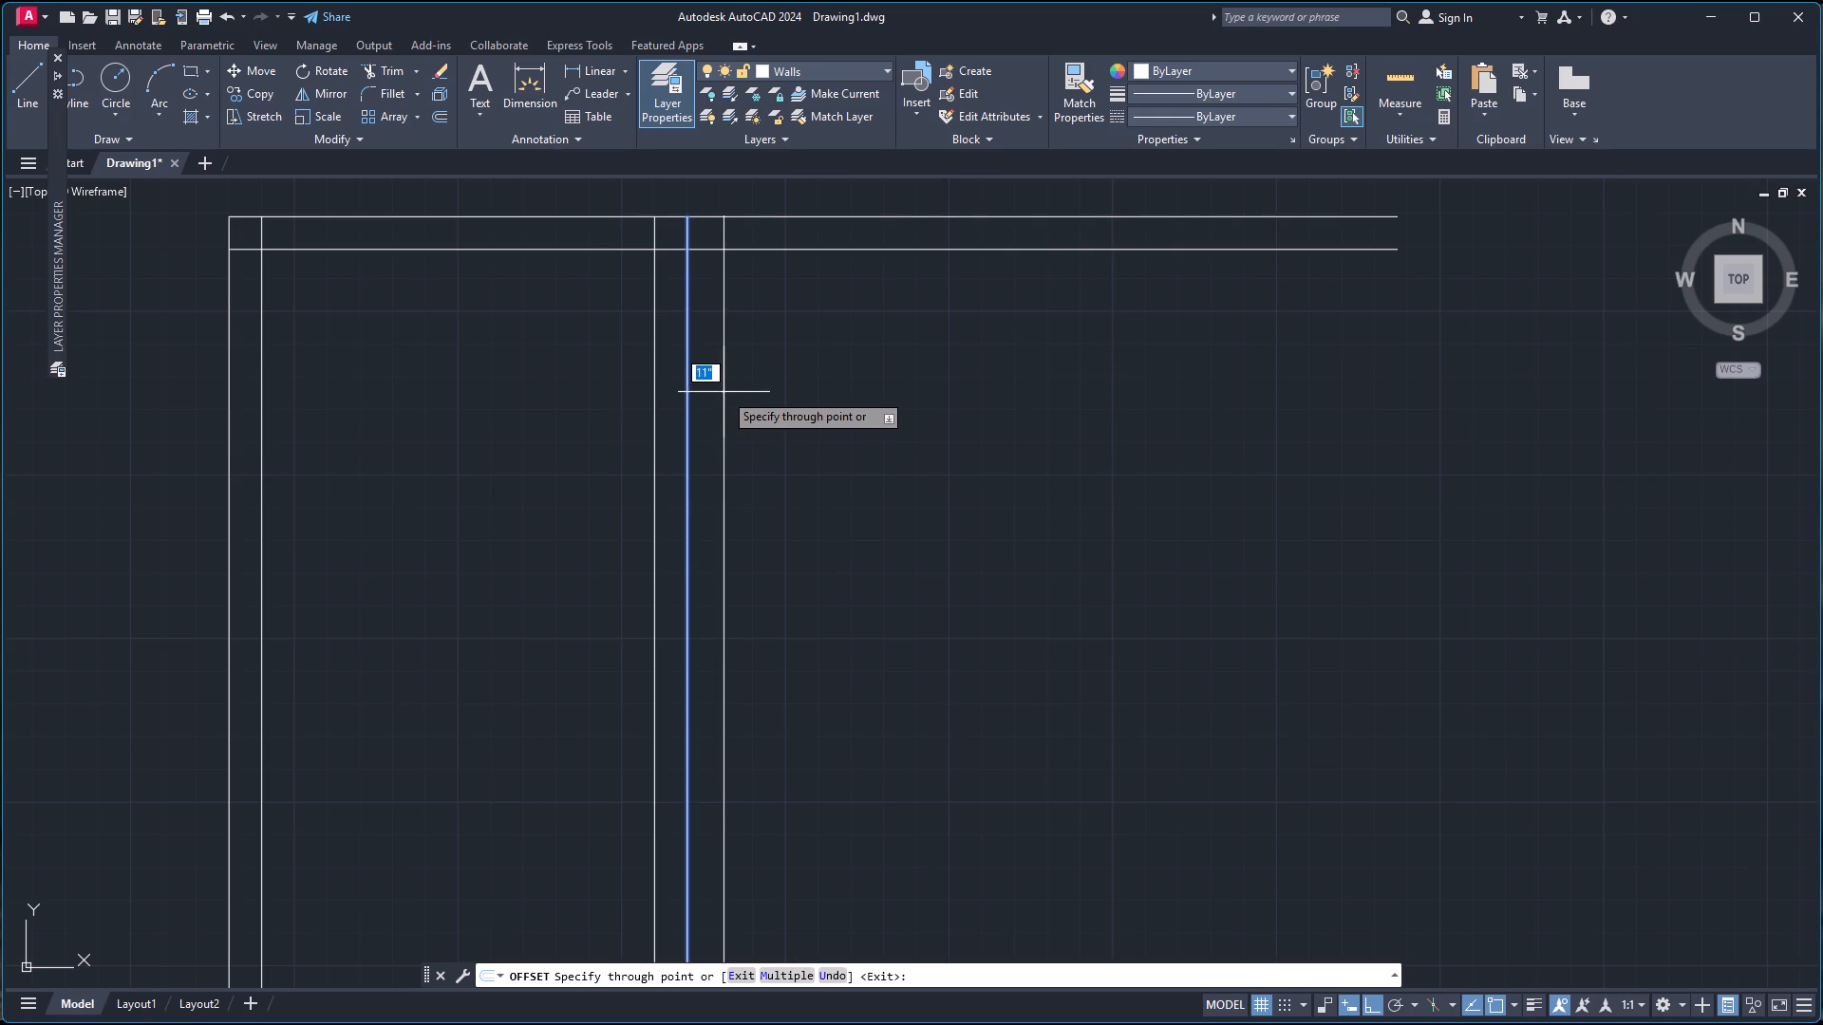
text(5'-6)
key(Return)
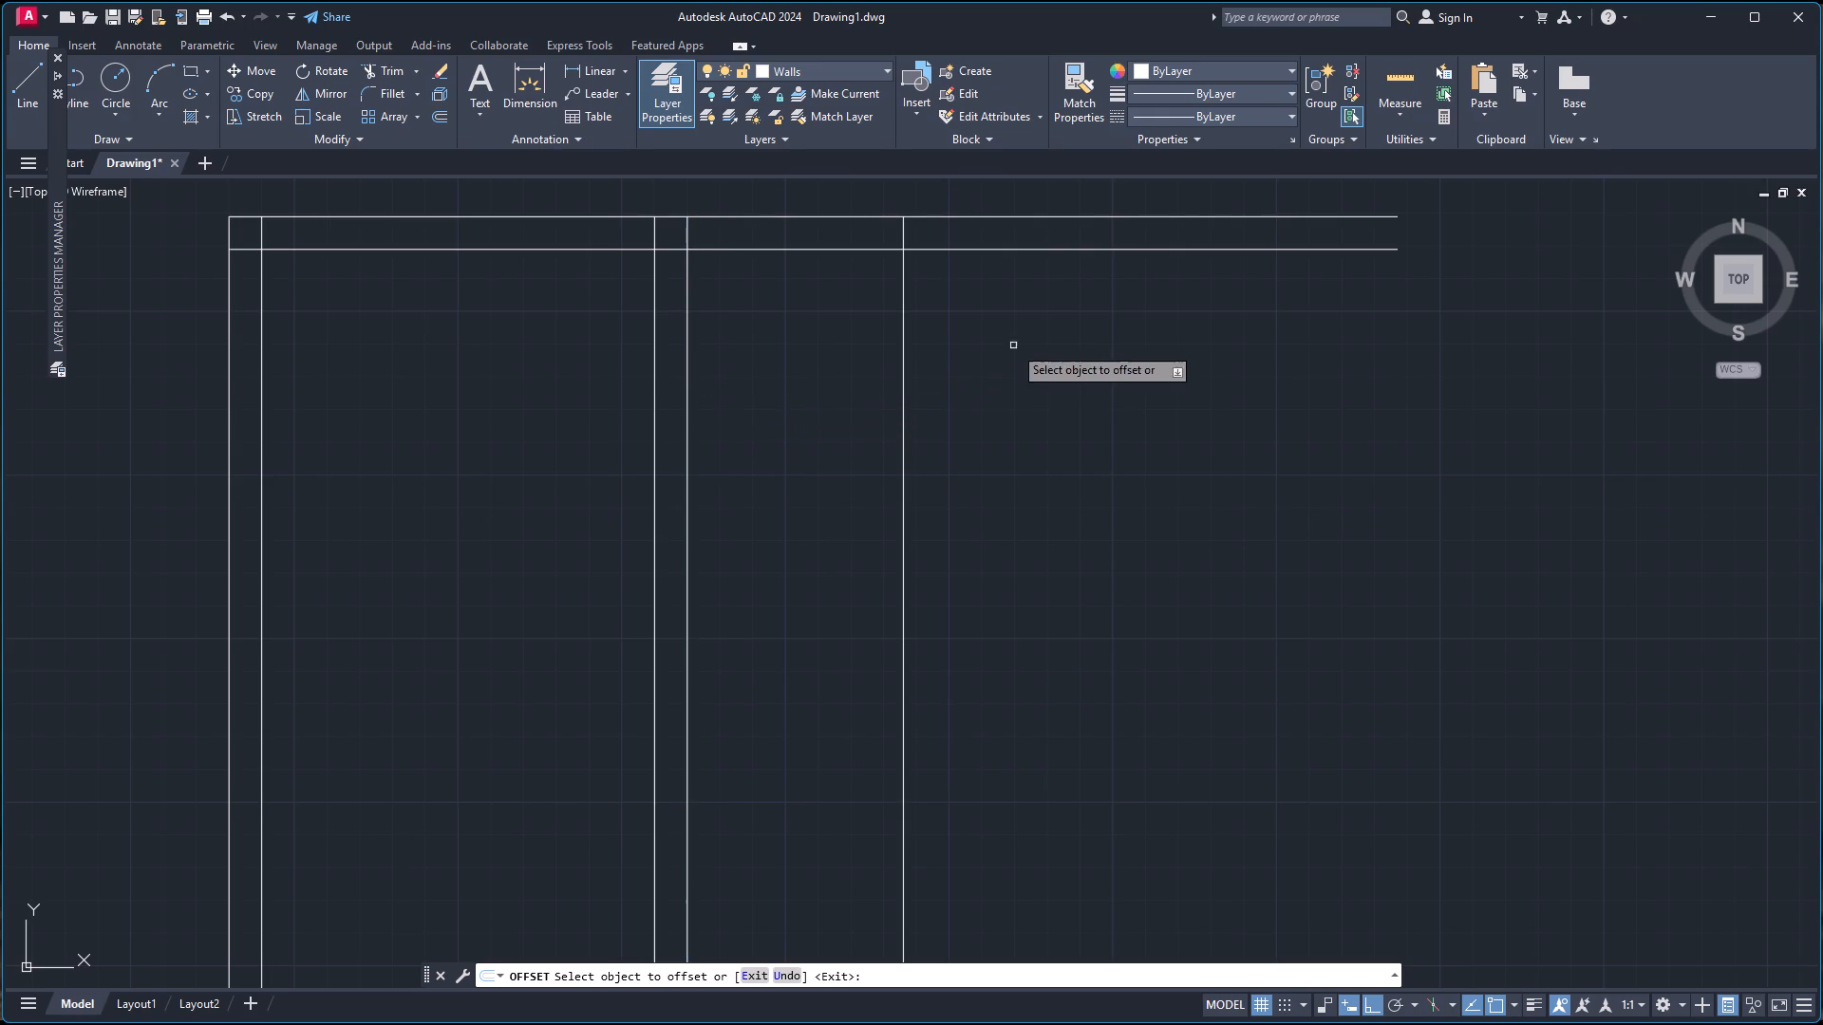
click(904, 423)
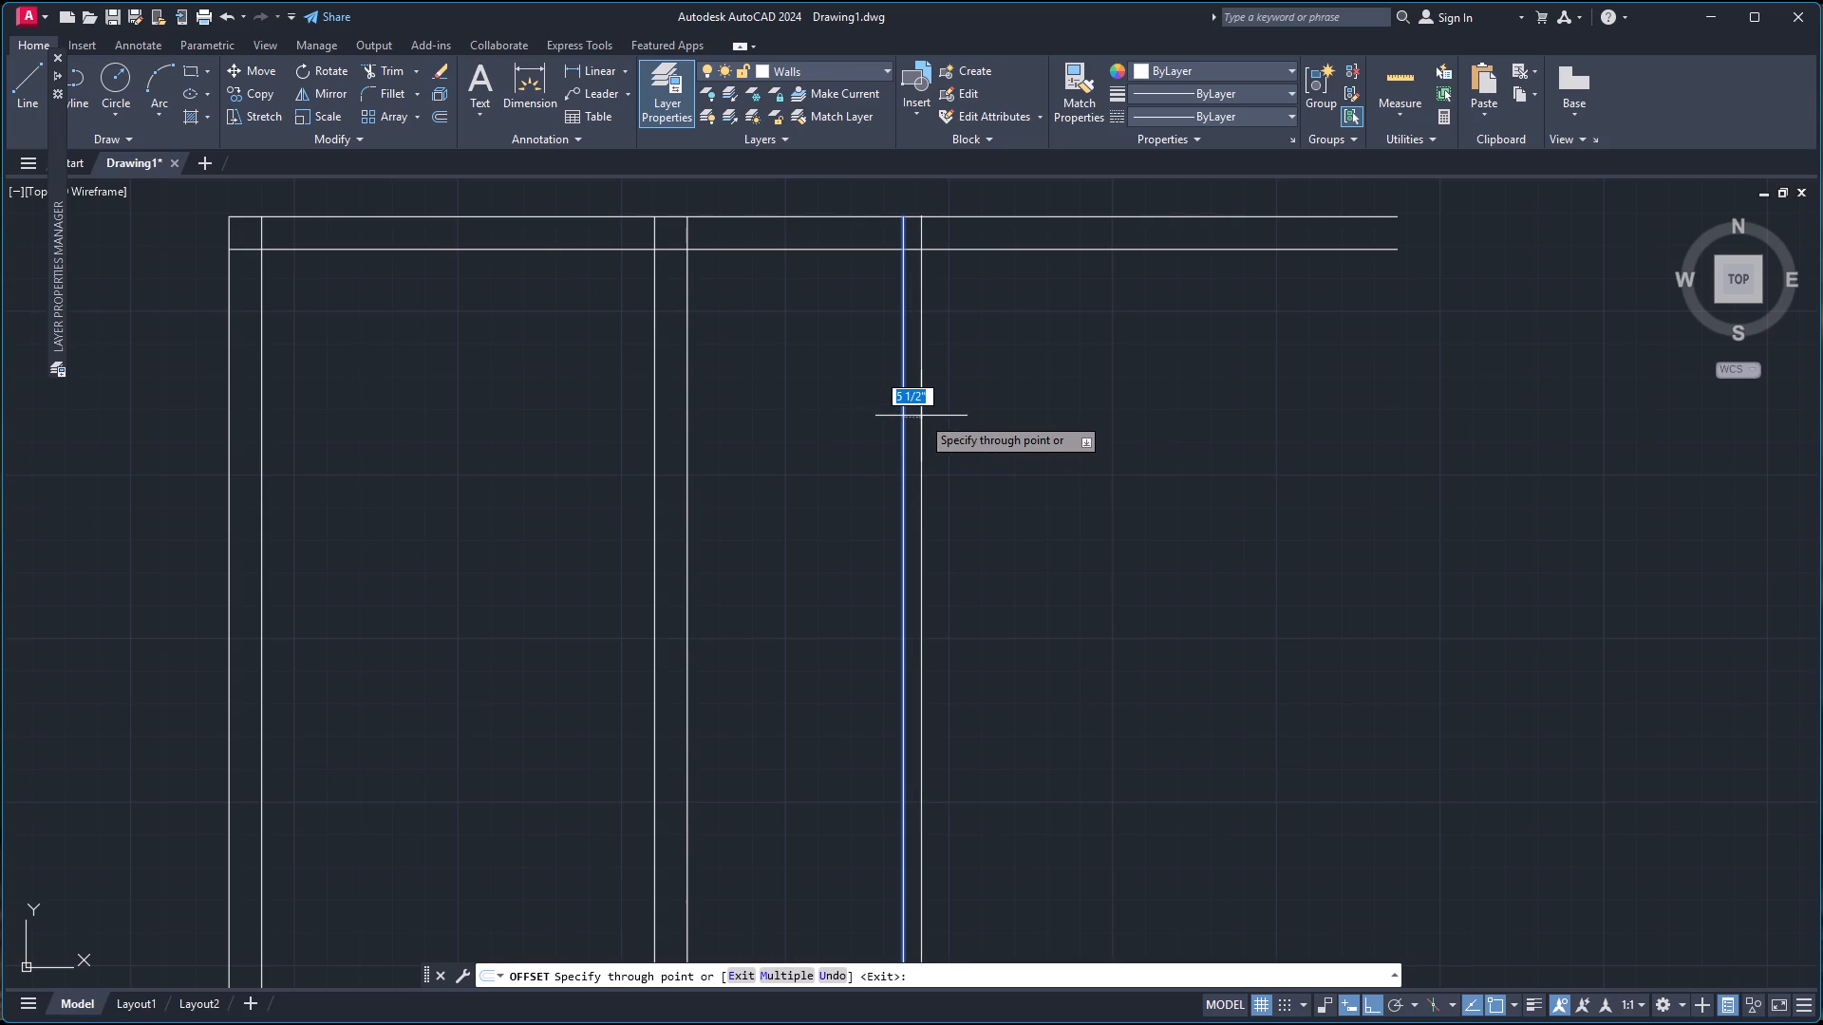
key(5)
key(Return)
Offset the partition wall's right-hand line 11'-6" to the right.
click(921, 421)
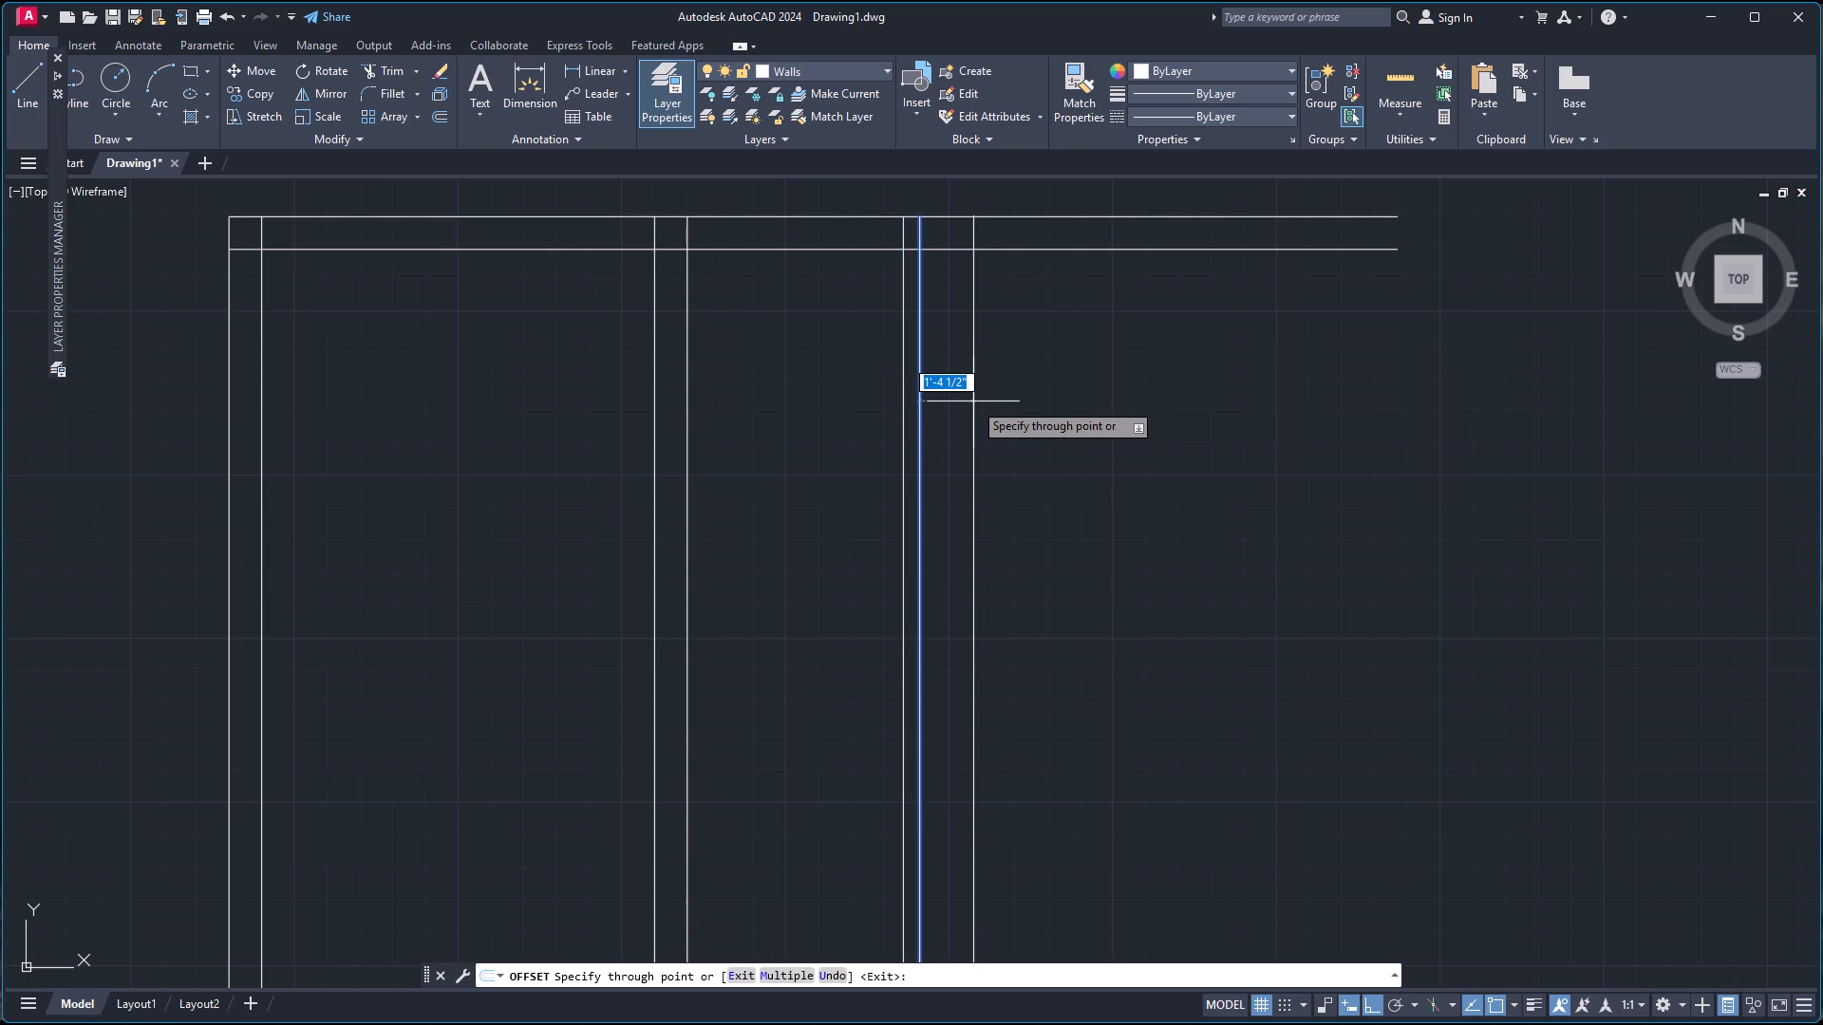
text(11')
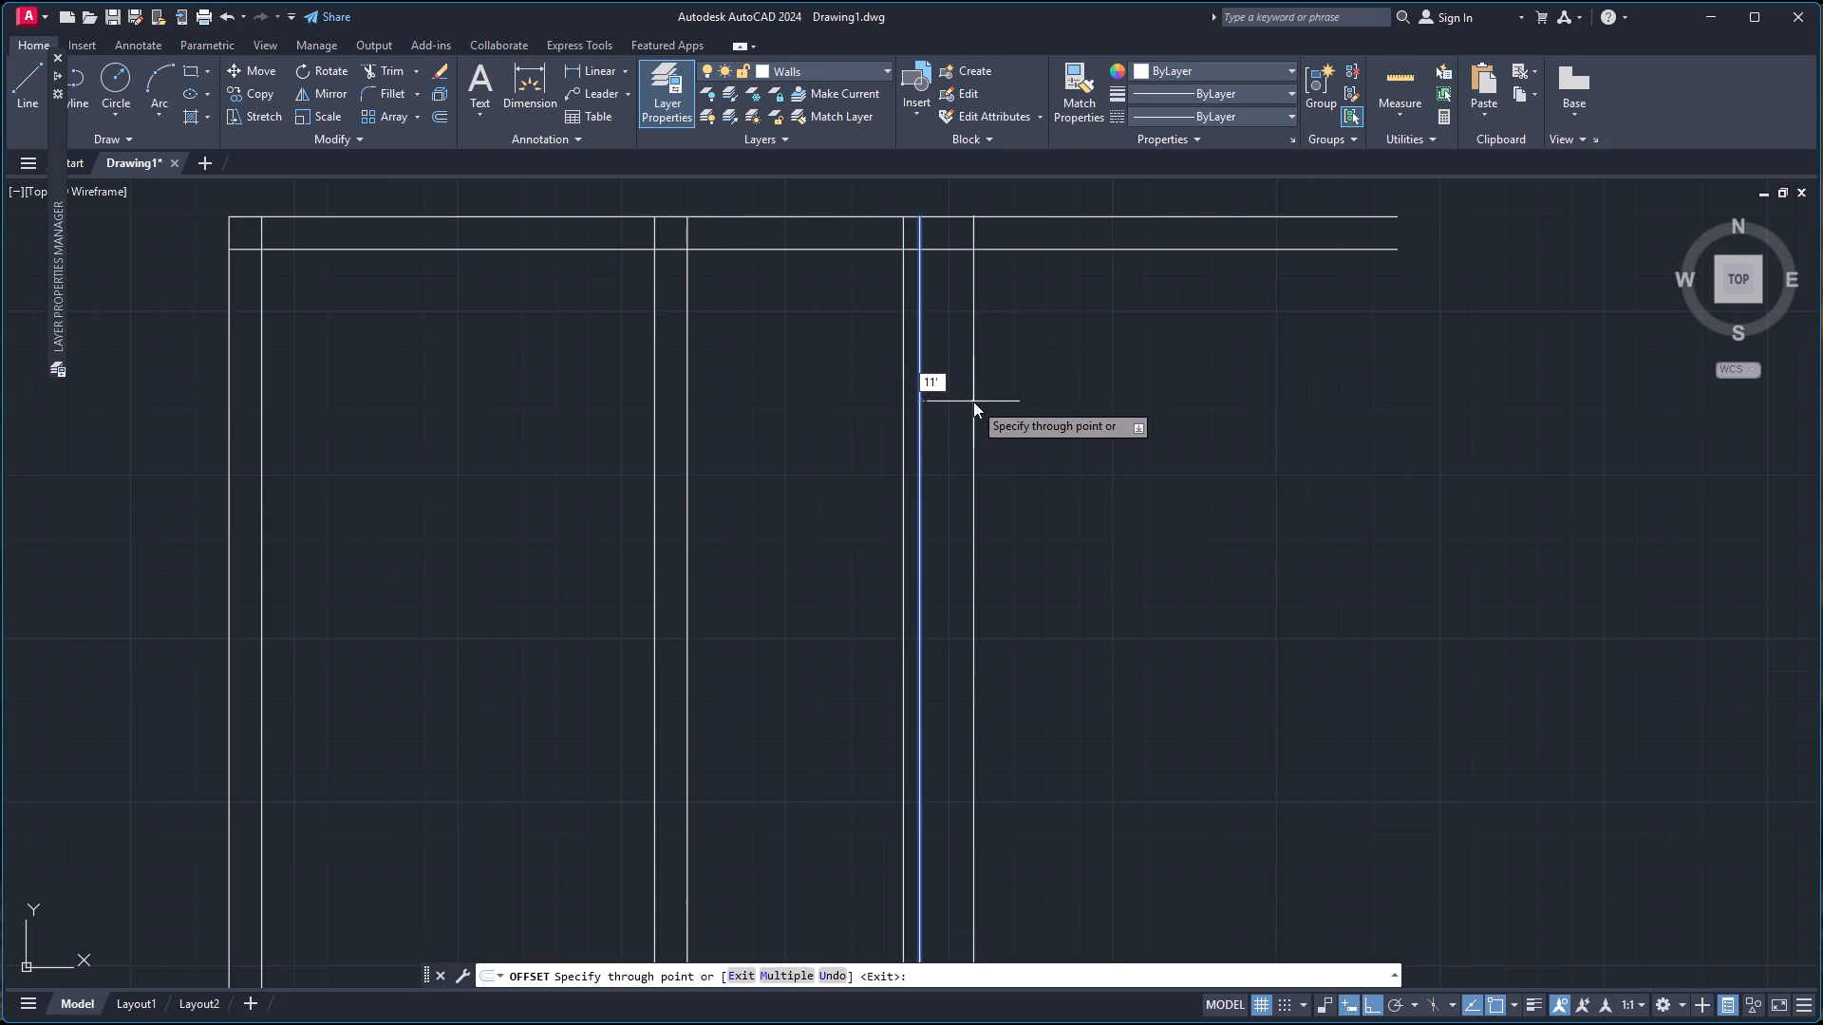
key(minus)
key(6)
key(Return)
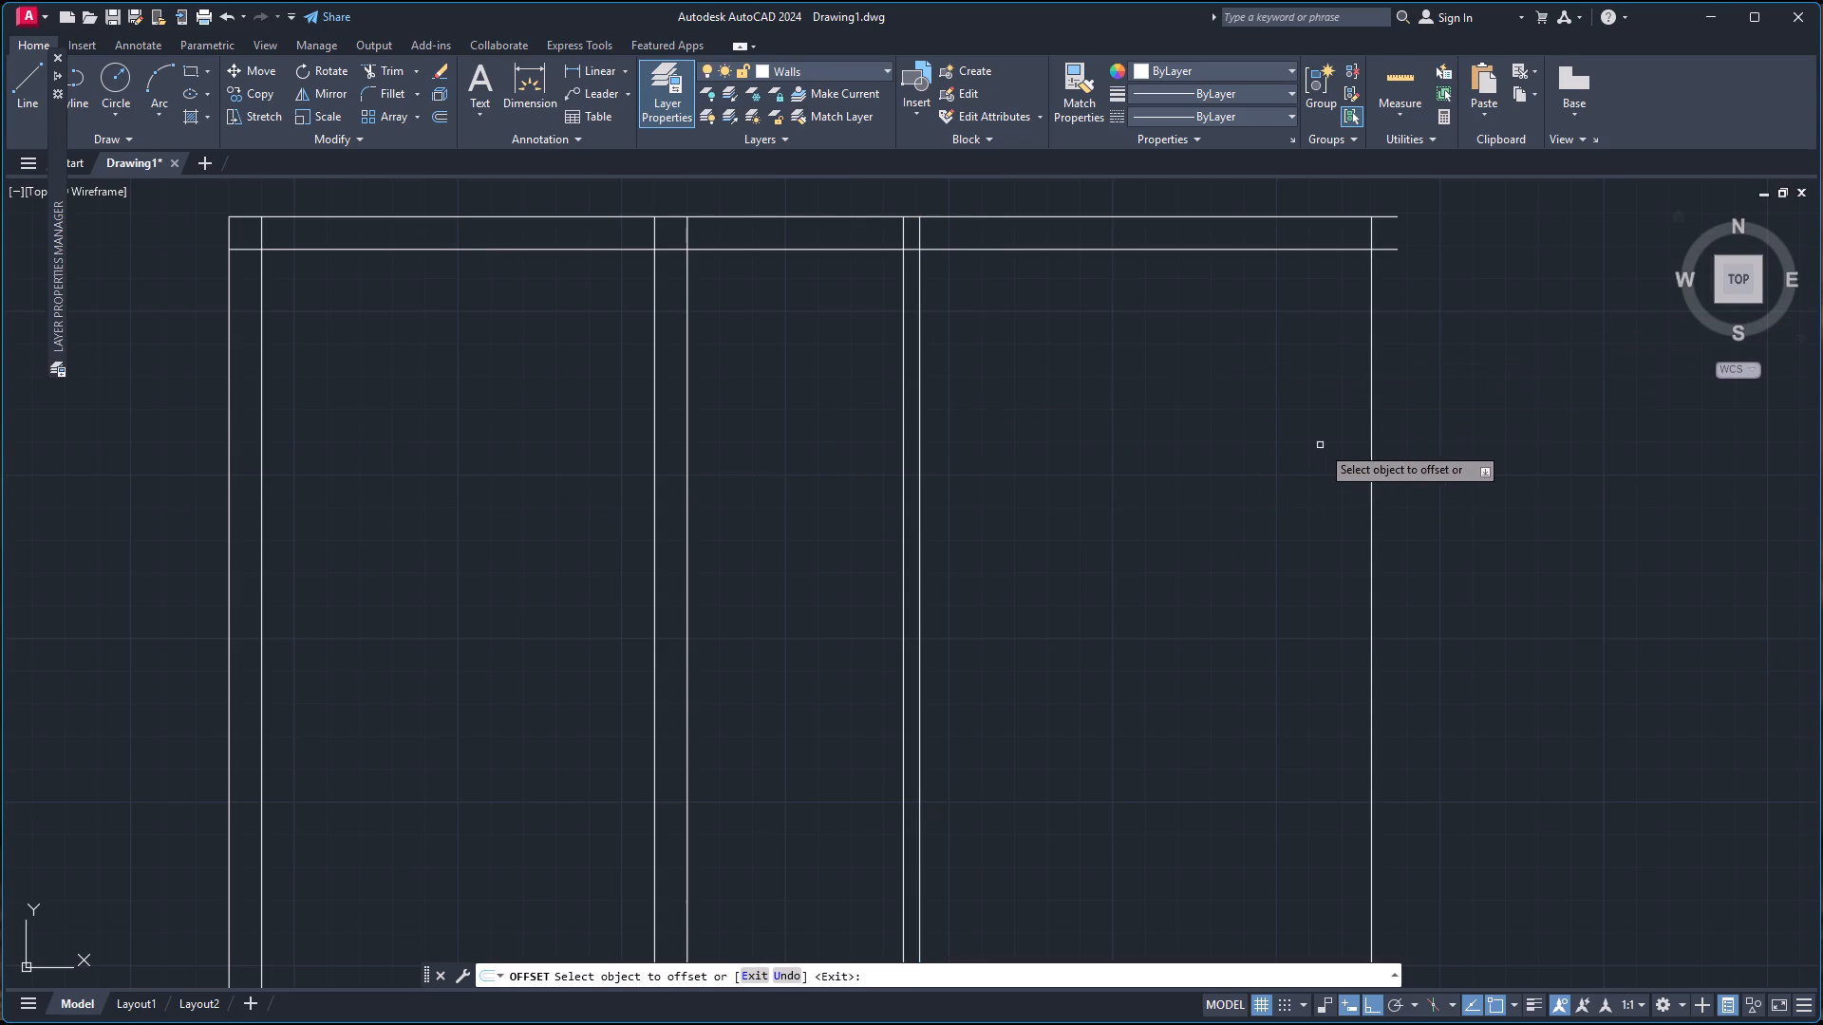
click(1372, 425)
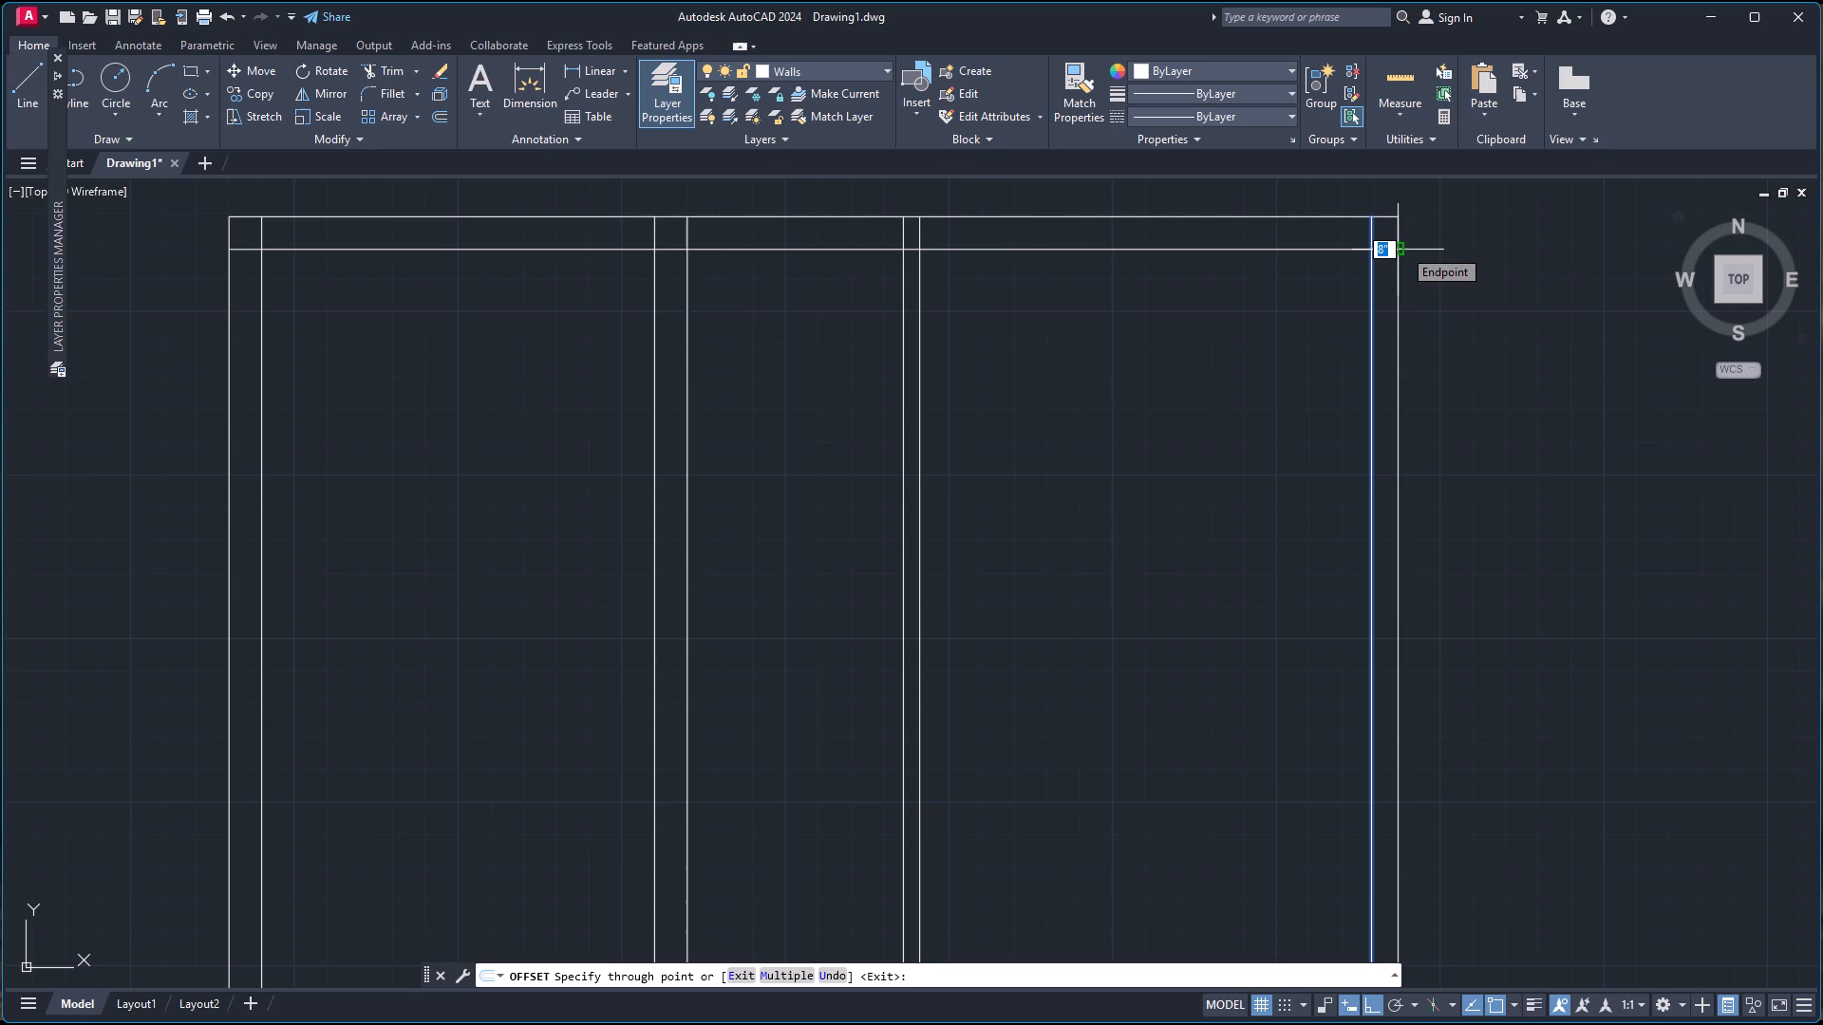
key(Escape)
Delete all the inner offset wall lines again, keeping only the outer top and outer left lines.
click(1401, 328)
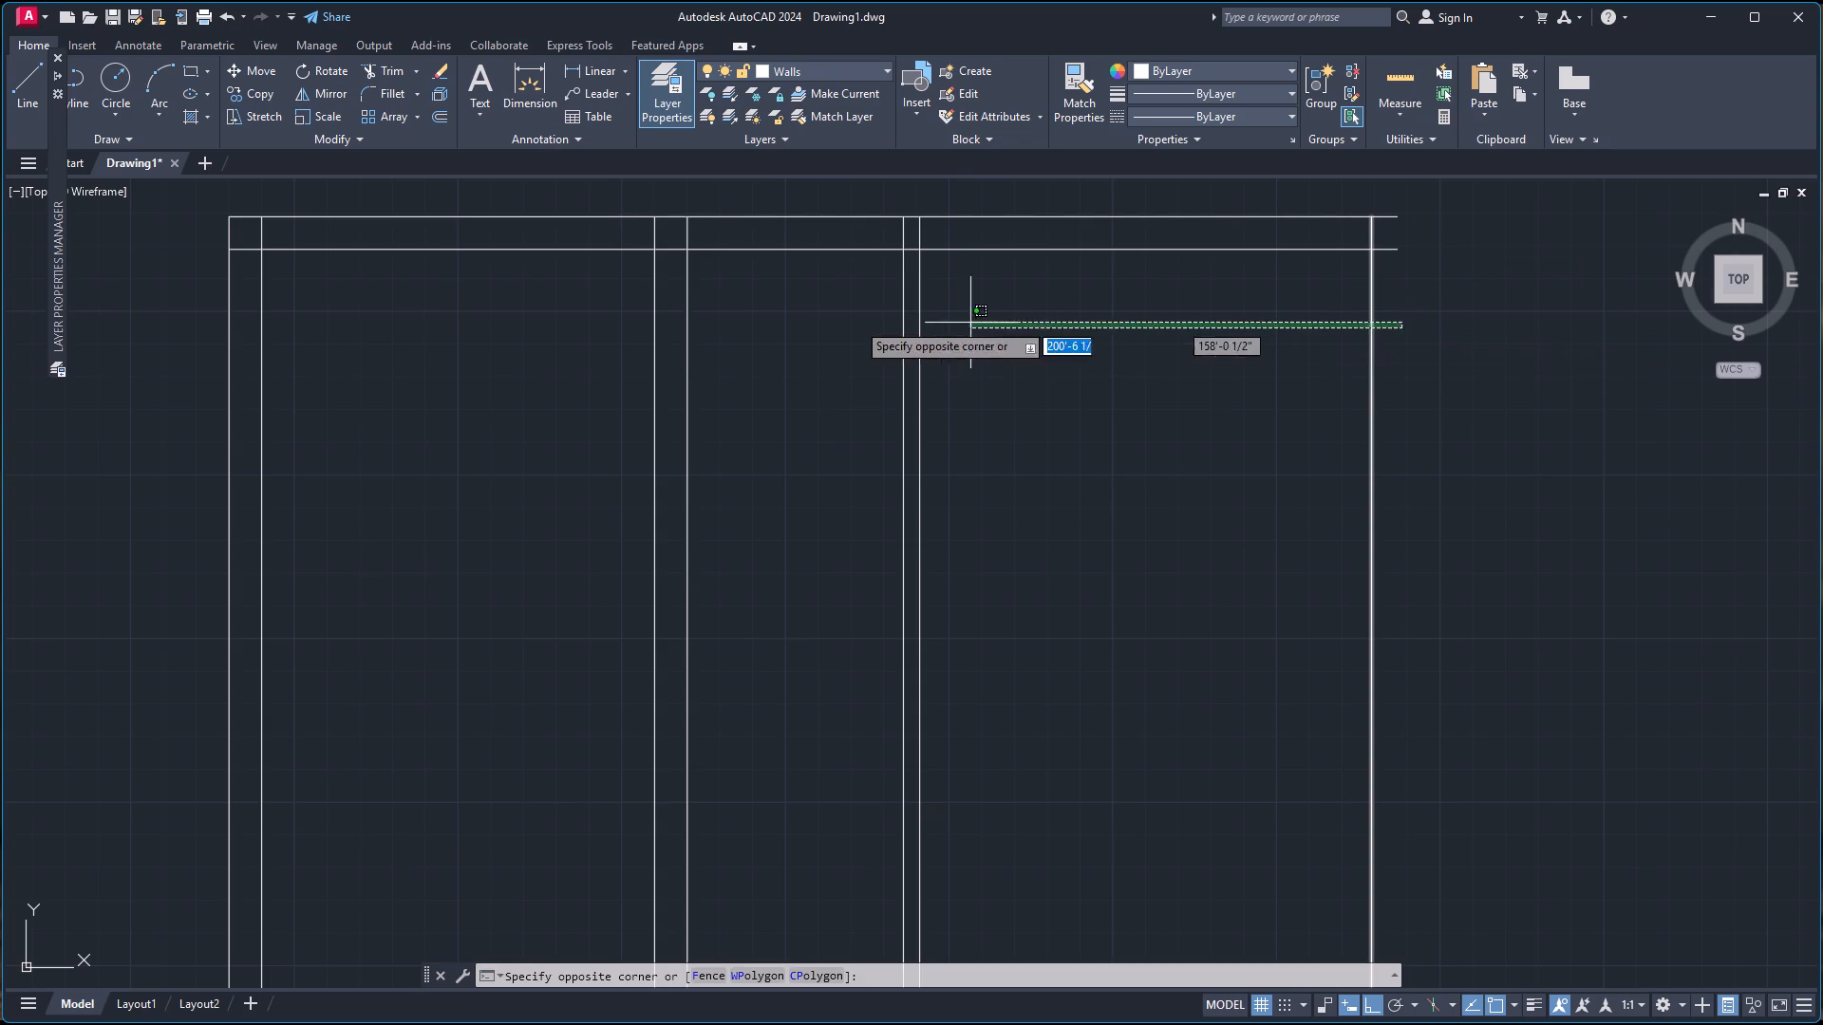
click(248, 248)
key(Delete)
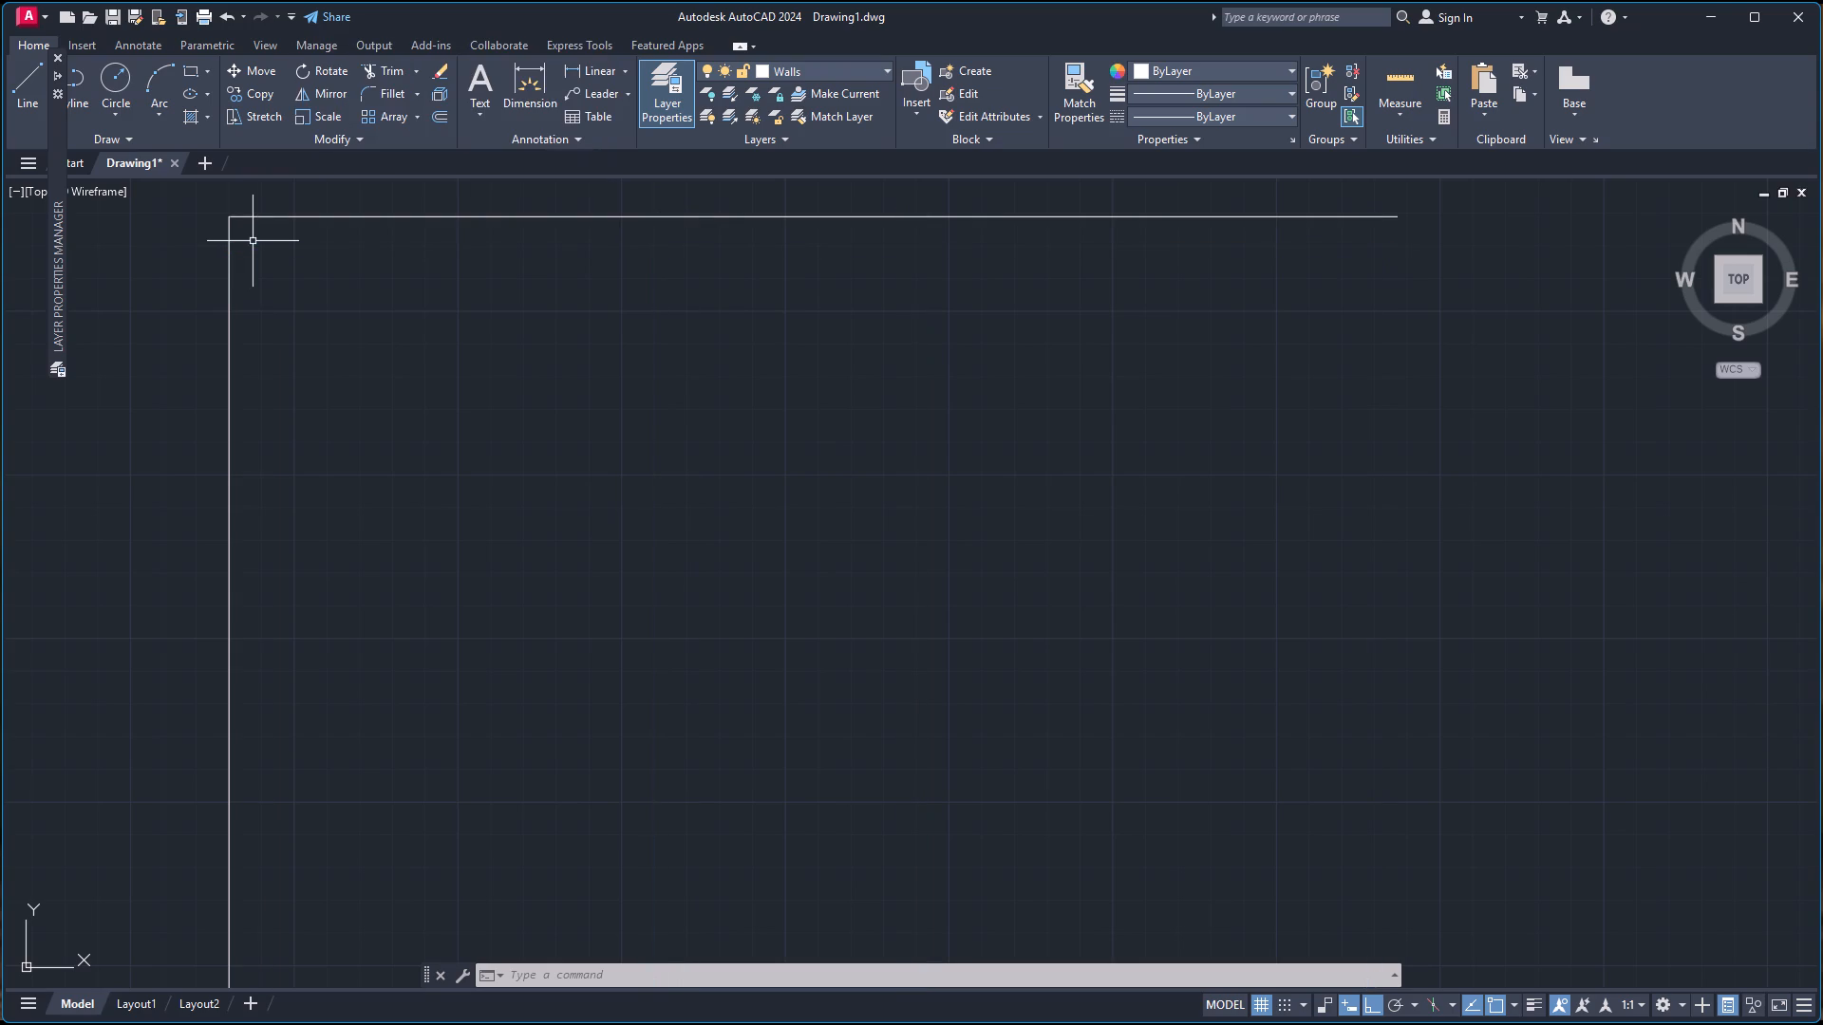
Offset the outer top line 9" down and the outer left line 9" to the right.
key(o)
key(Return)
key(Return)
click(389, 218)
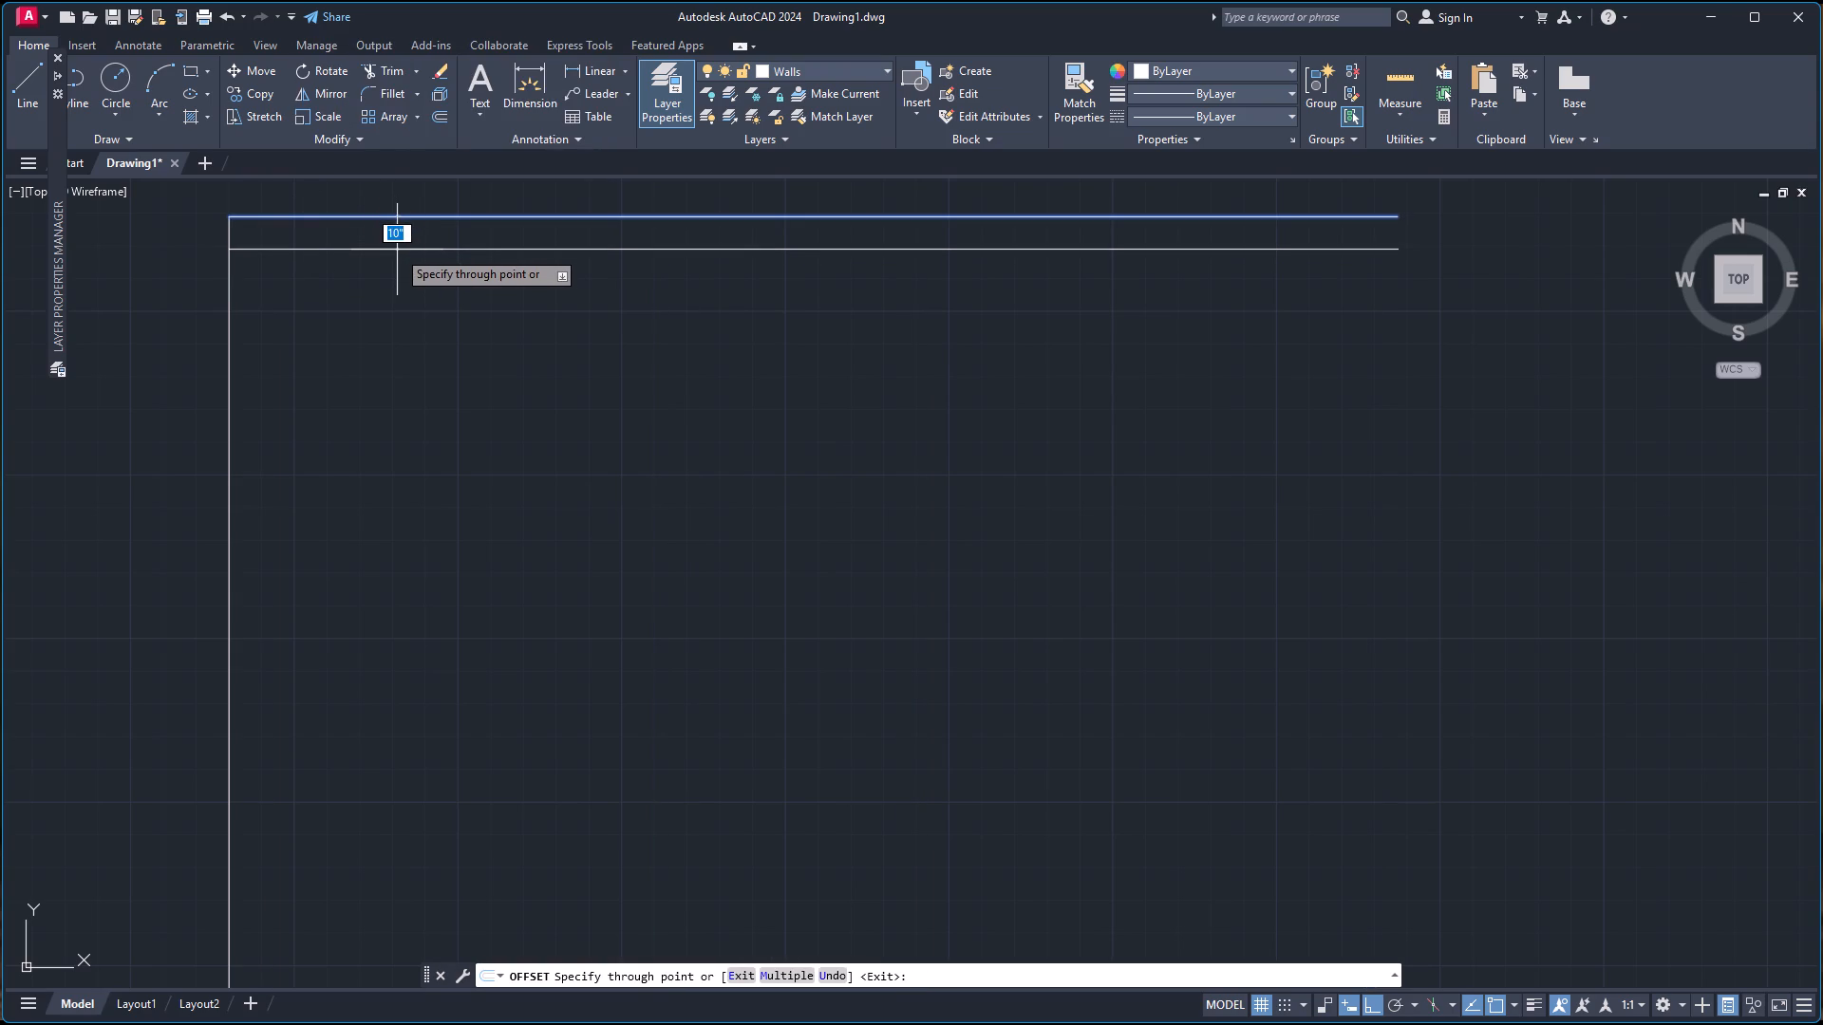
key(9)
key(Return)
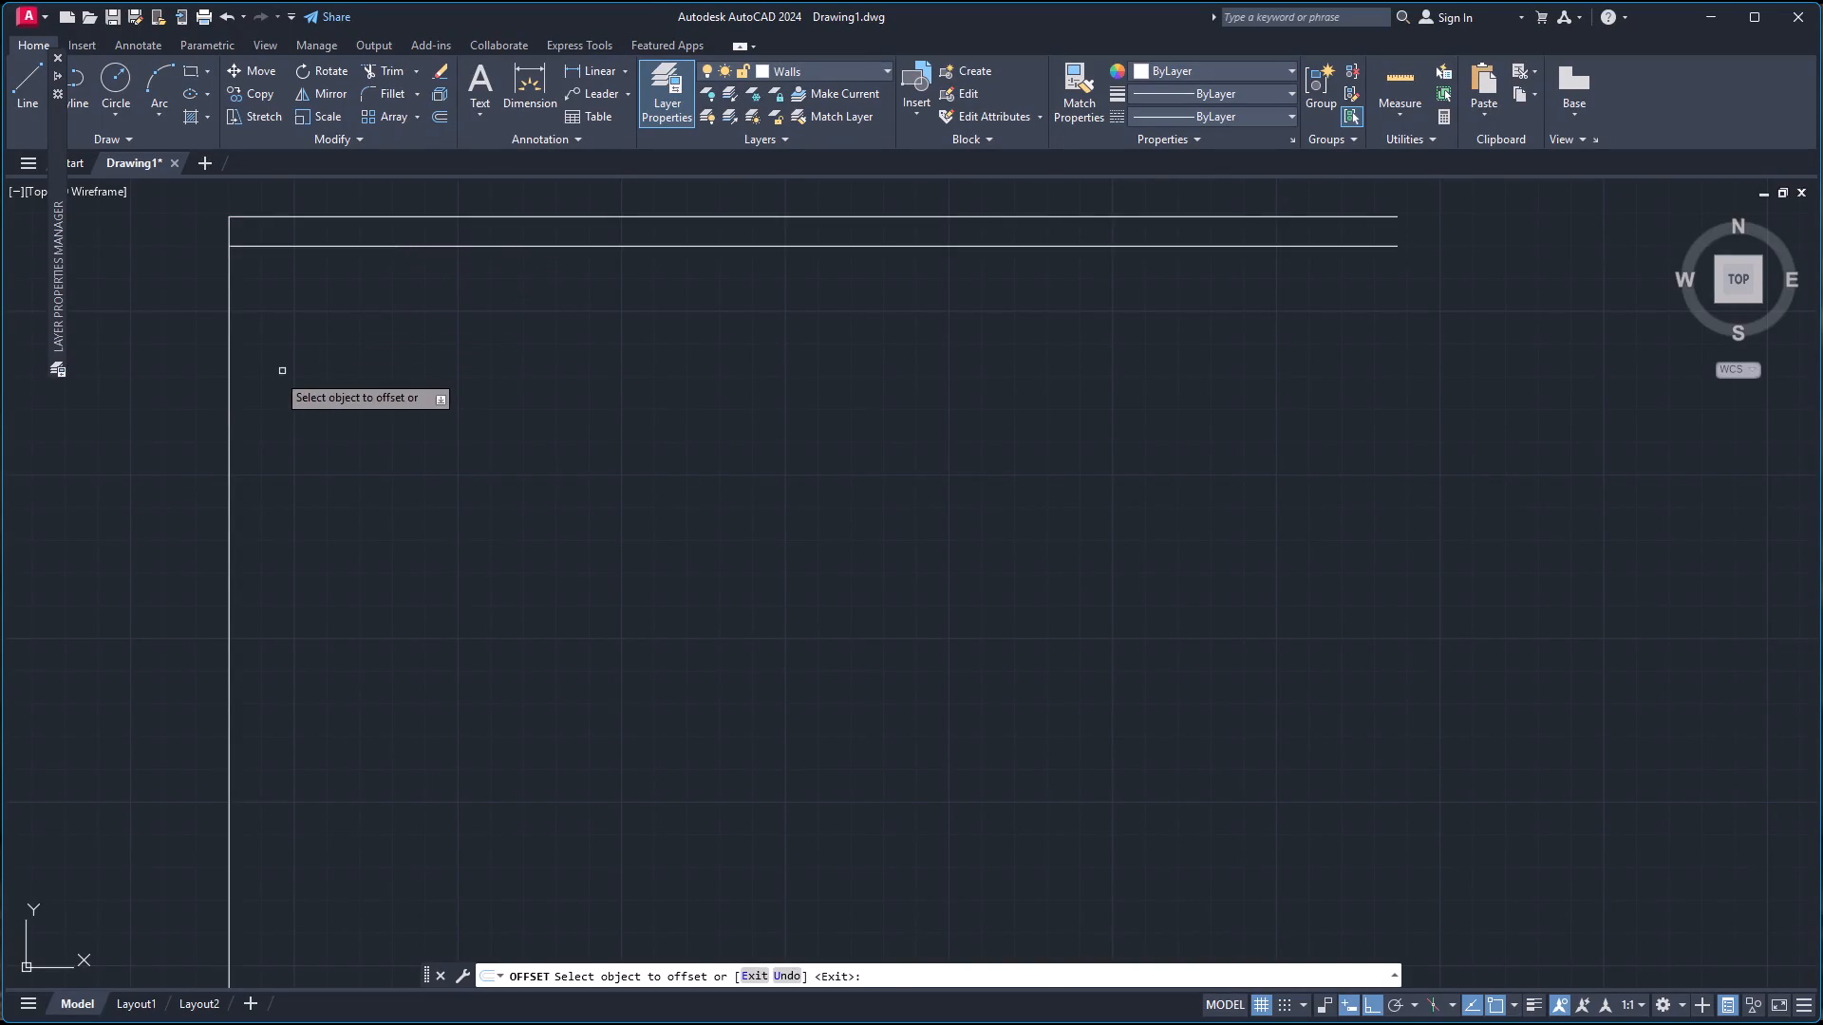
click(229, 420)
key(9)
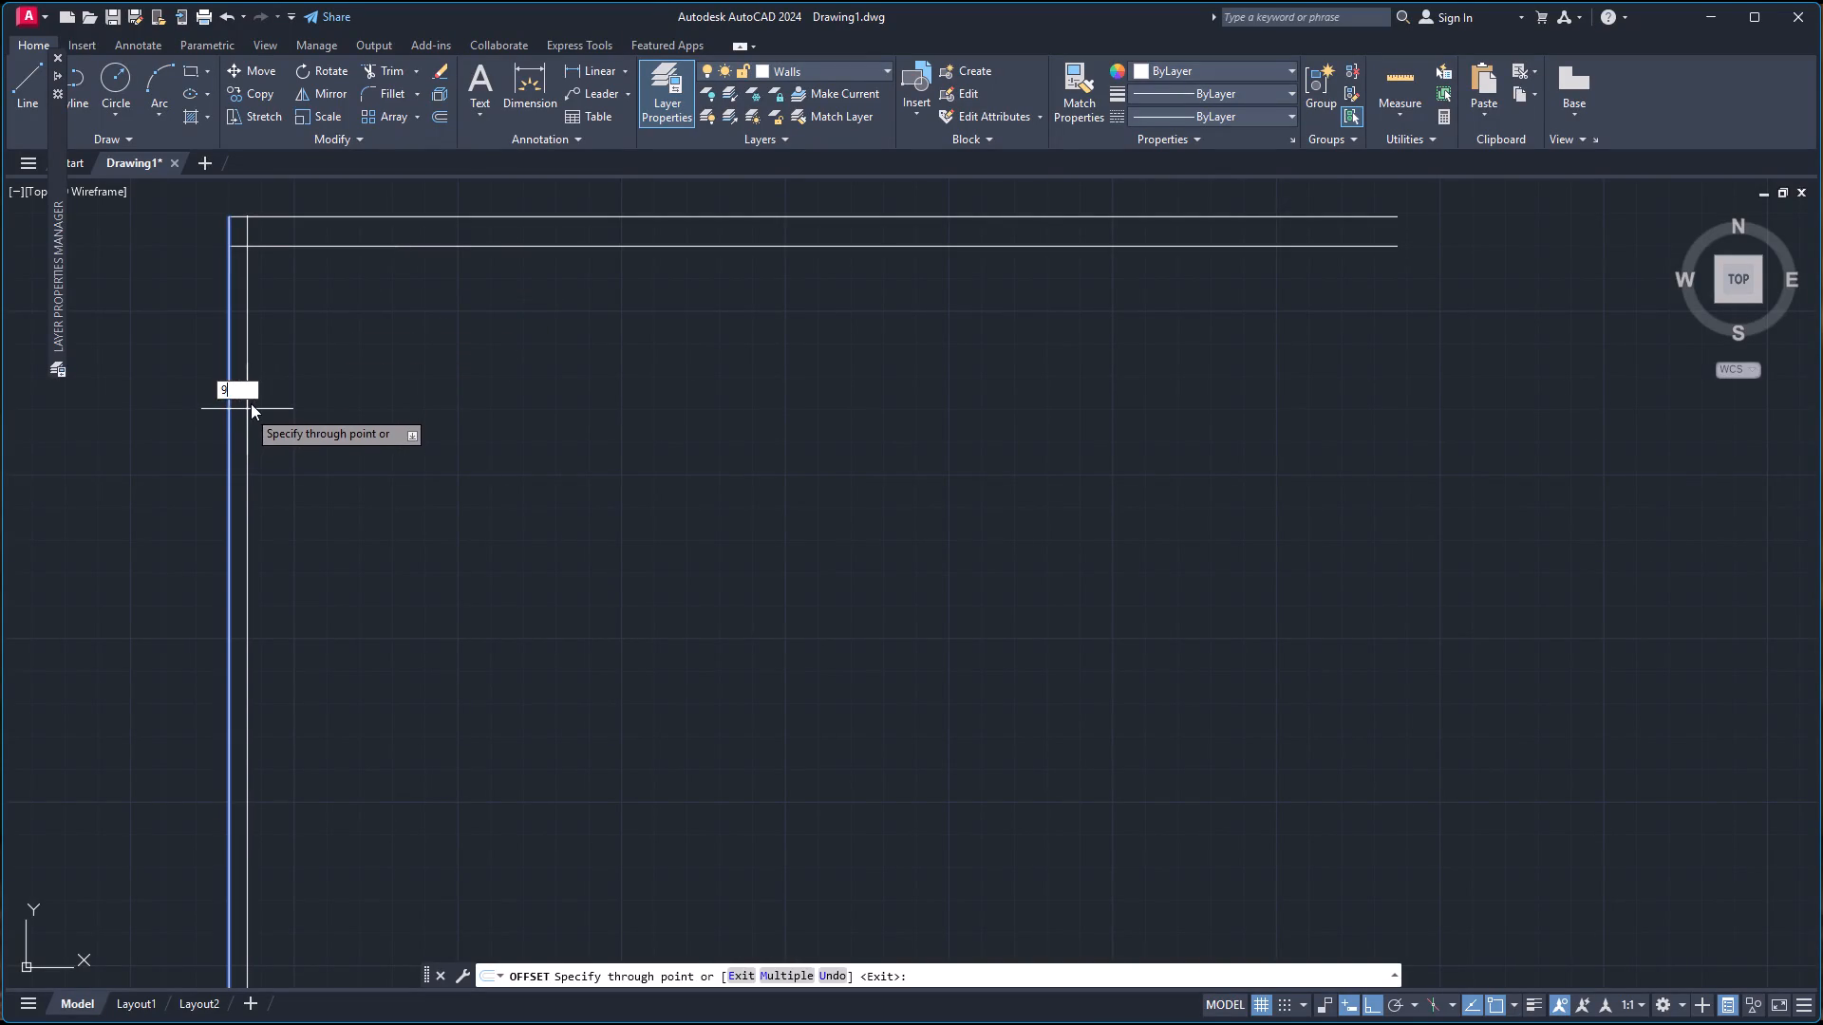
key(Return)
Offset the left wall's inner line 10' to the right, and offset the resulting line another 9" right to form a second vertical wall.
click(258, 419)
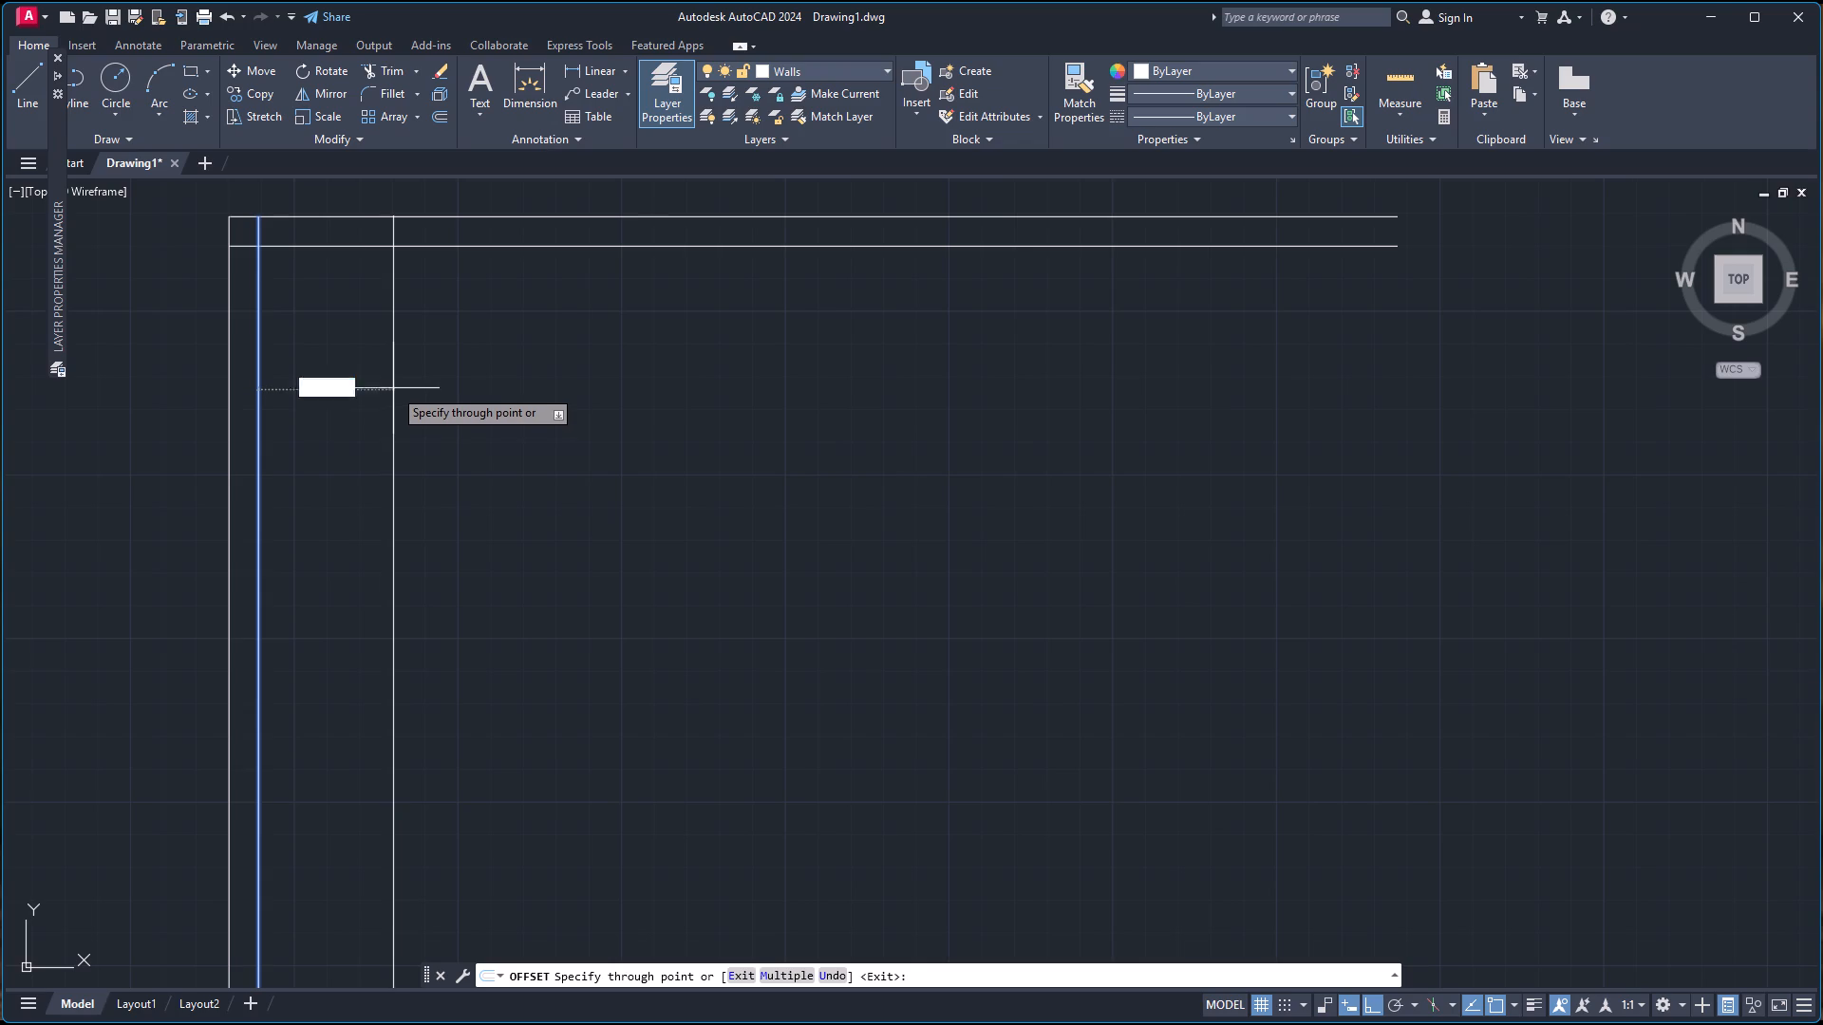
key(1)
key(0)
key(apostrophe)
key(Return)
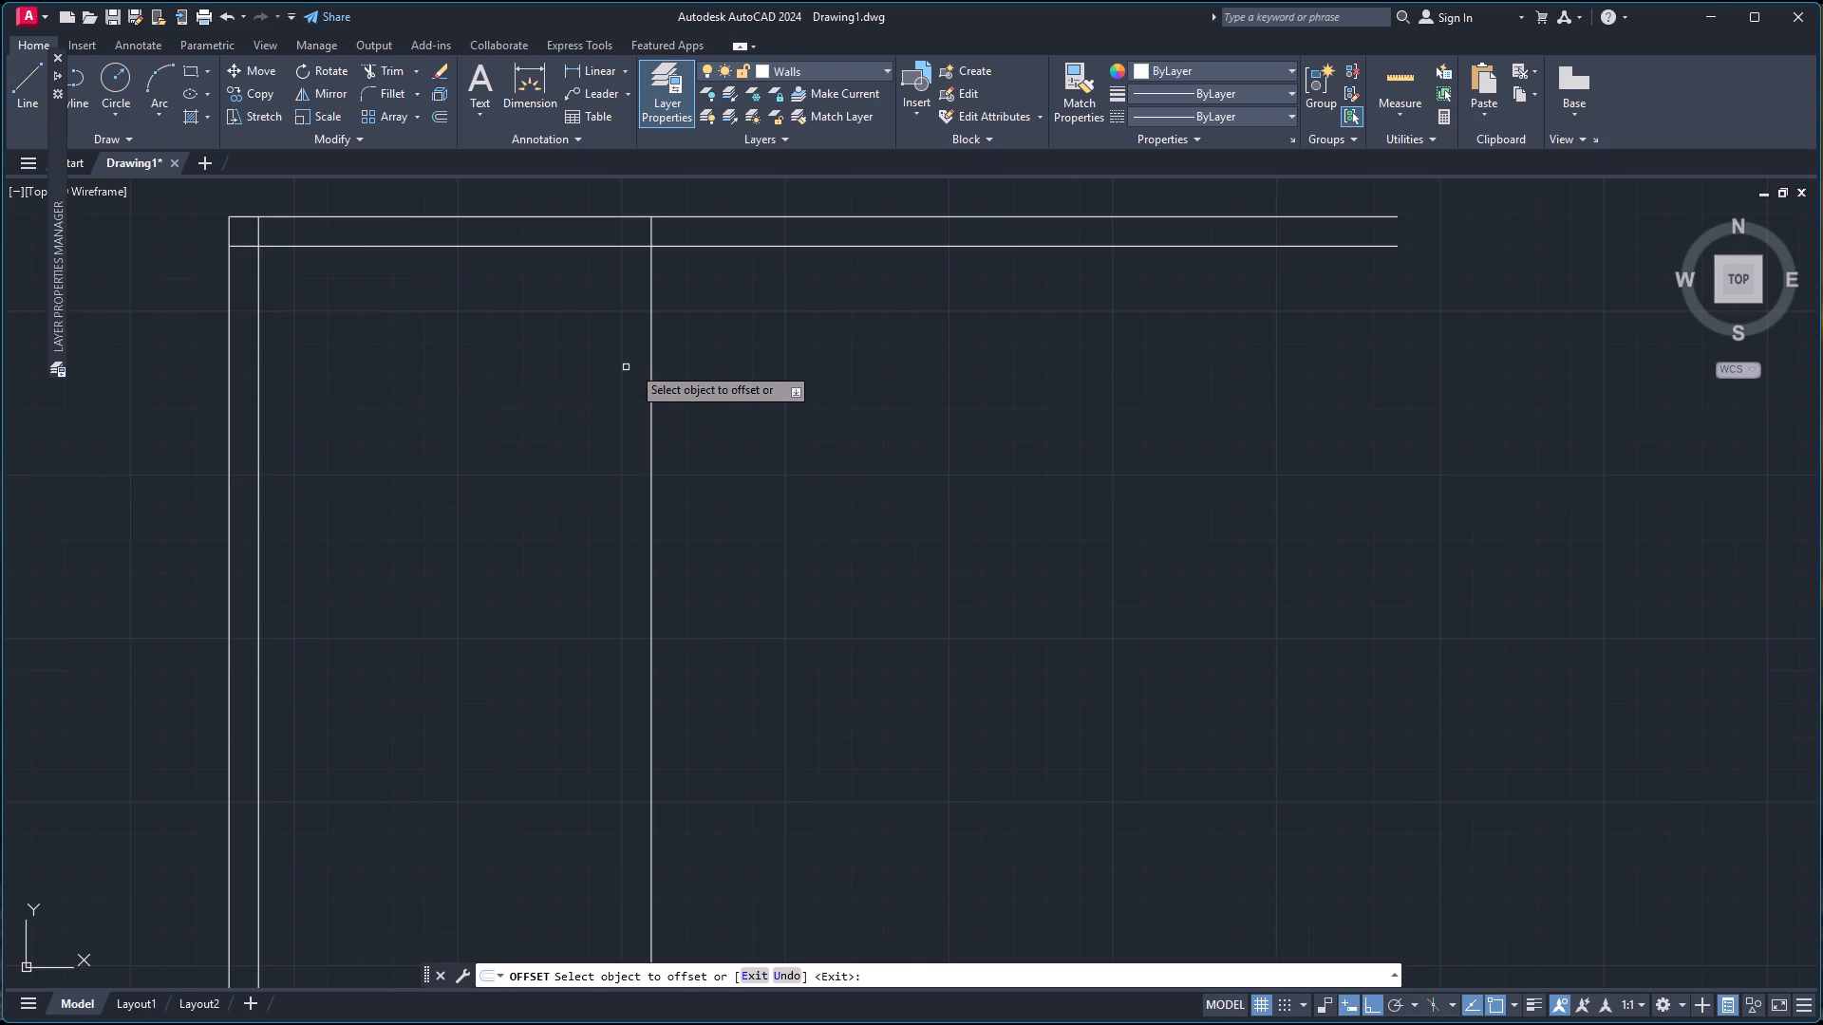
click(649, 362)
key(9)
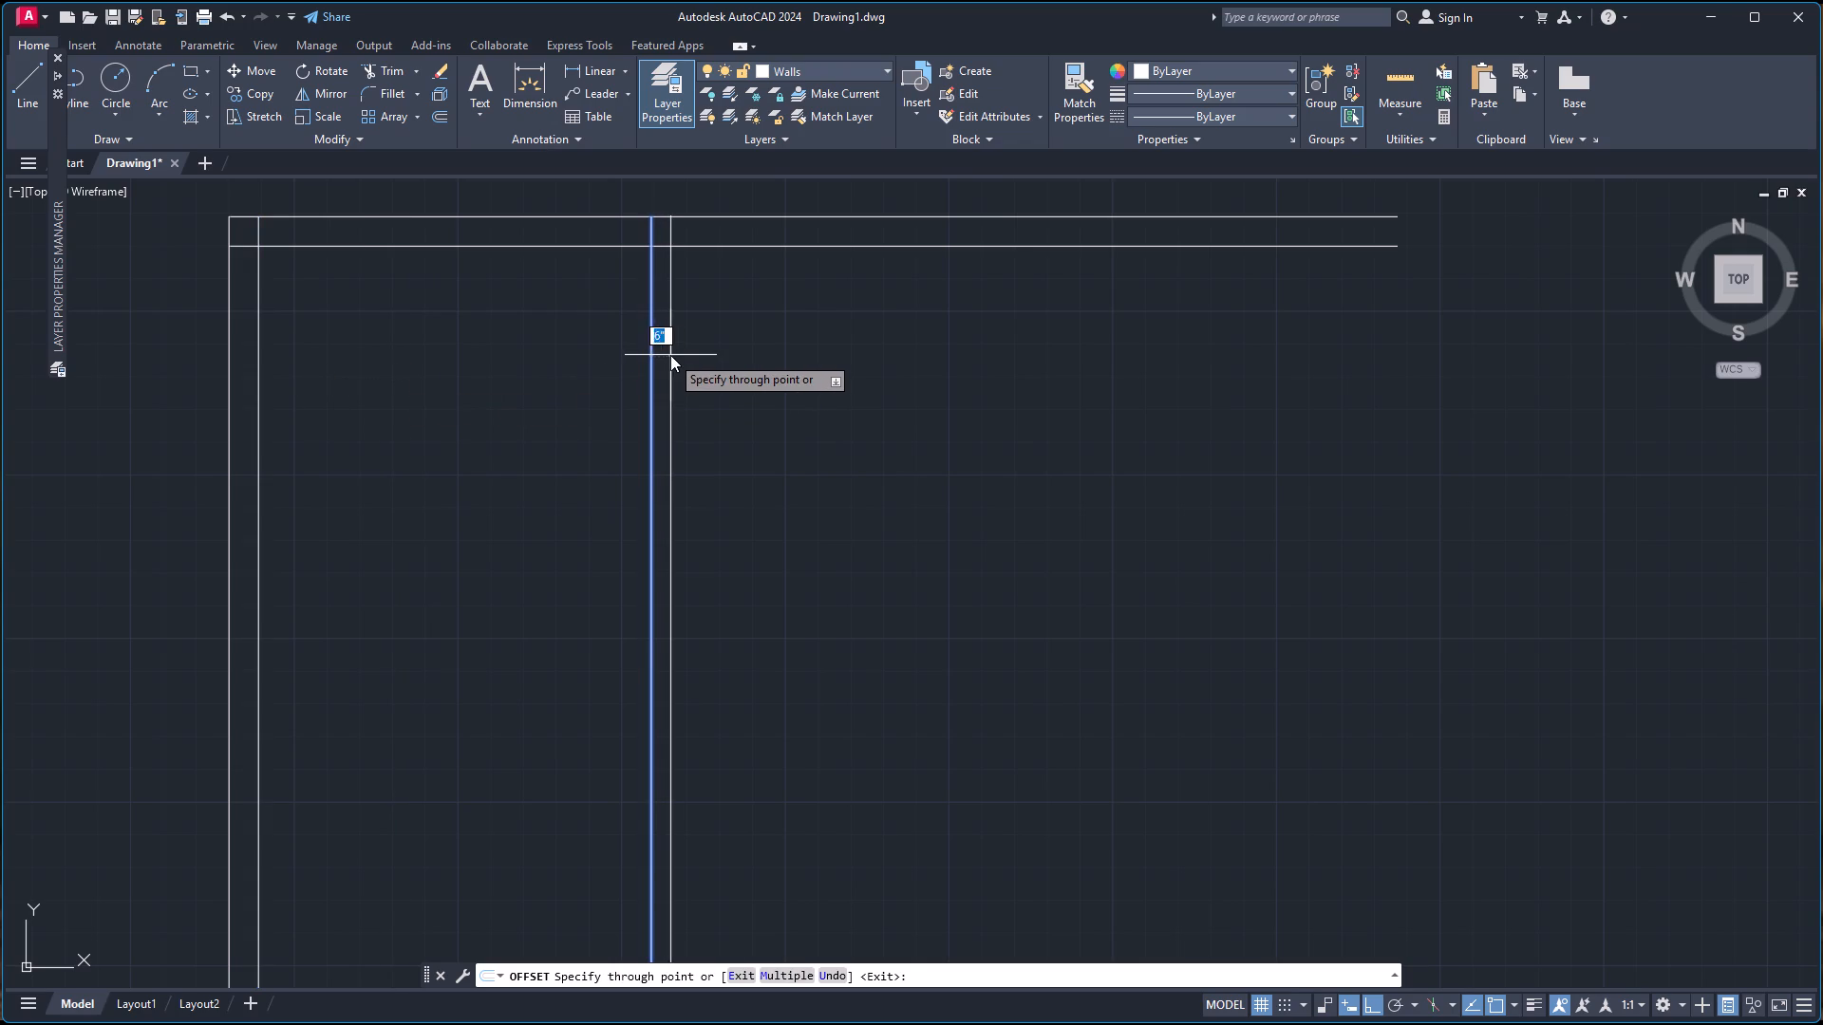
key(Return)
Offset the second vertical wall's right-hand line 5'-6" to the right, and offset the resulting line another 6" to form a partition.
click(685, 380)
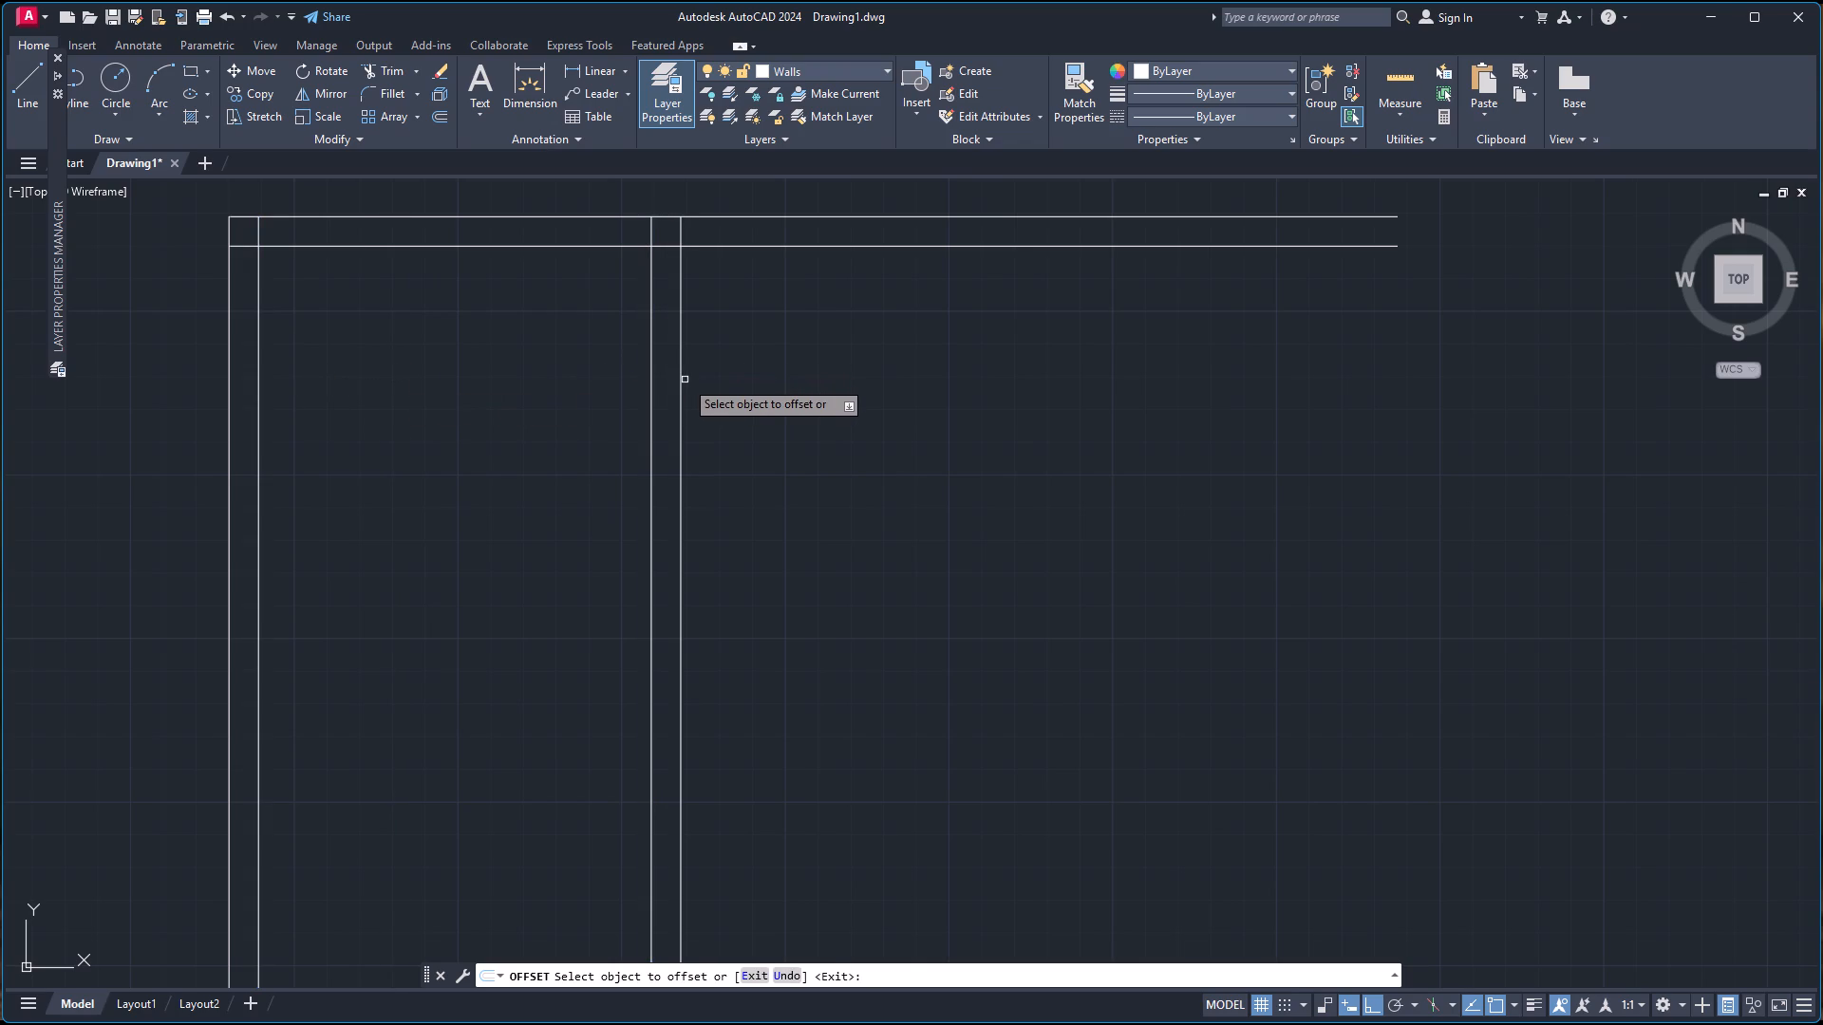
click(679, 388)
text(5'-6)
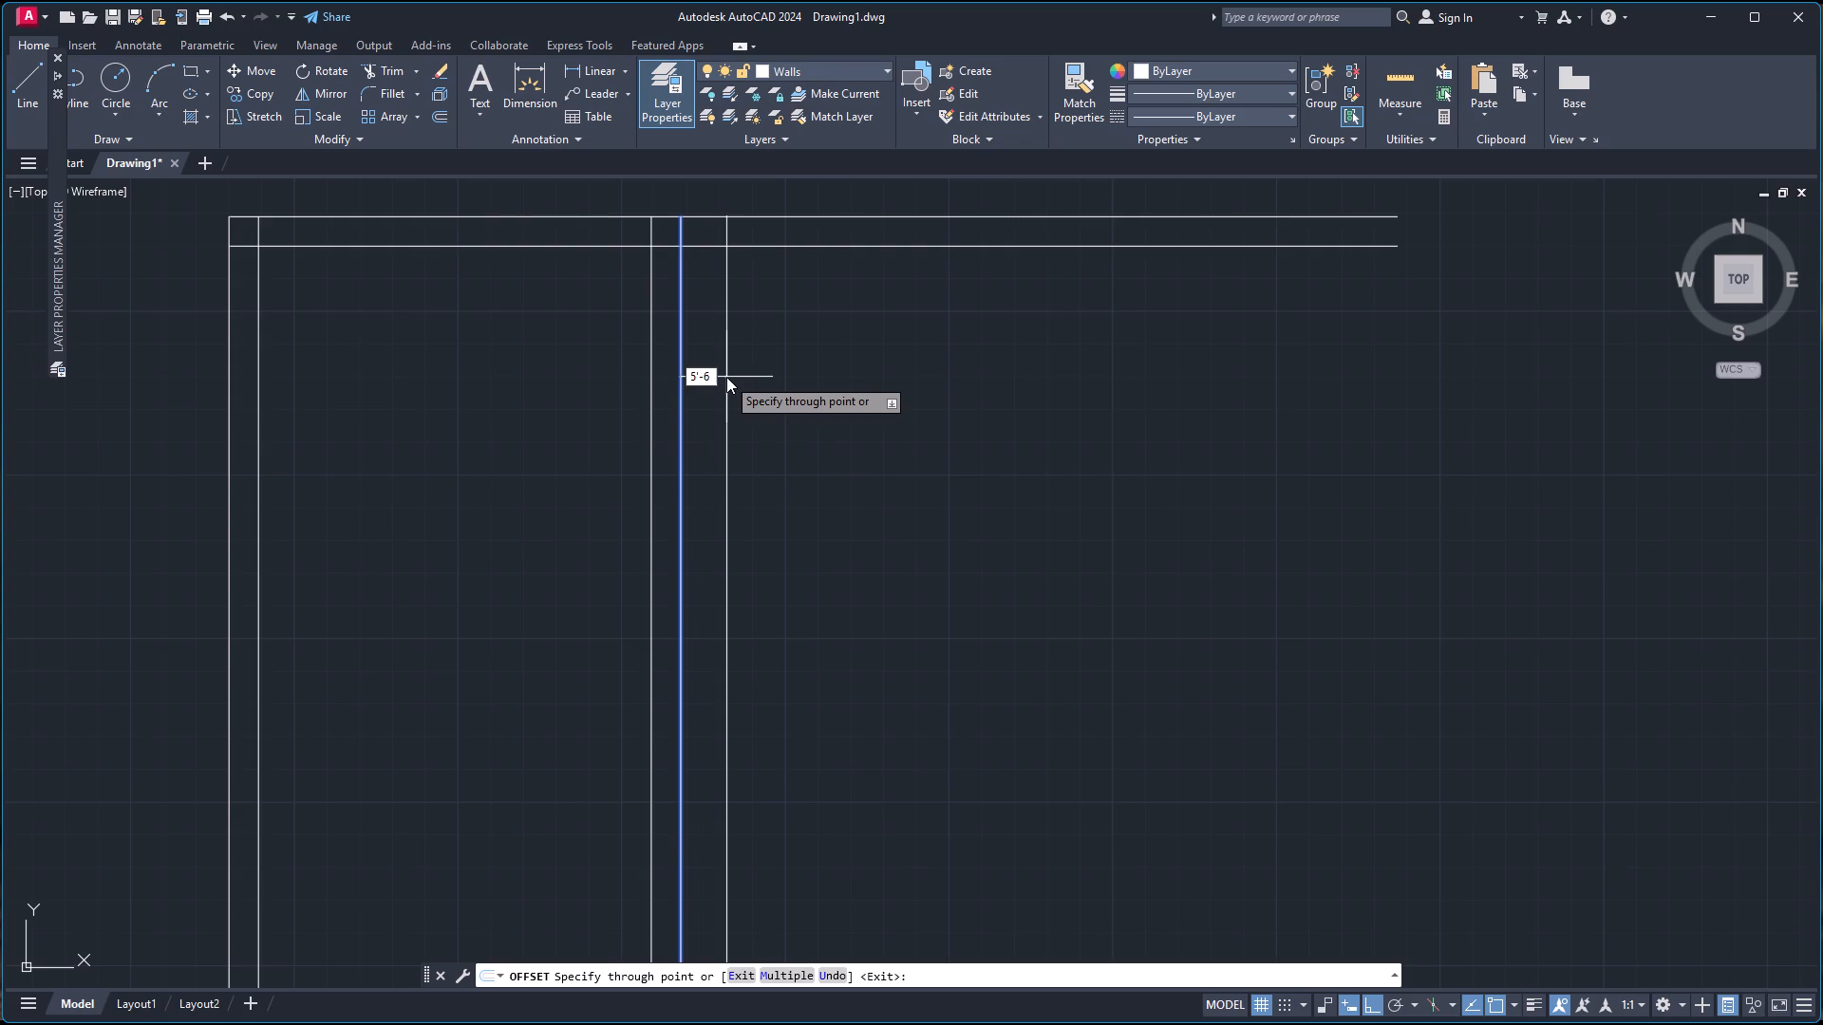
key(Return)
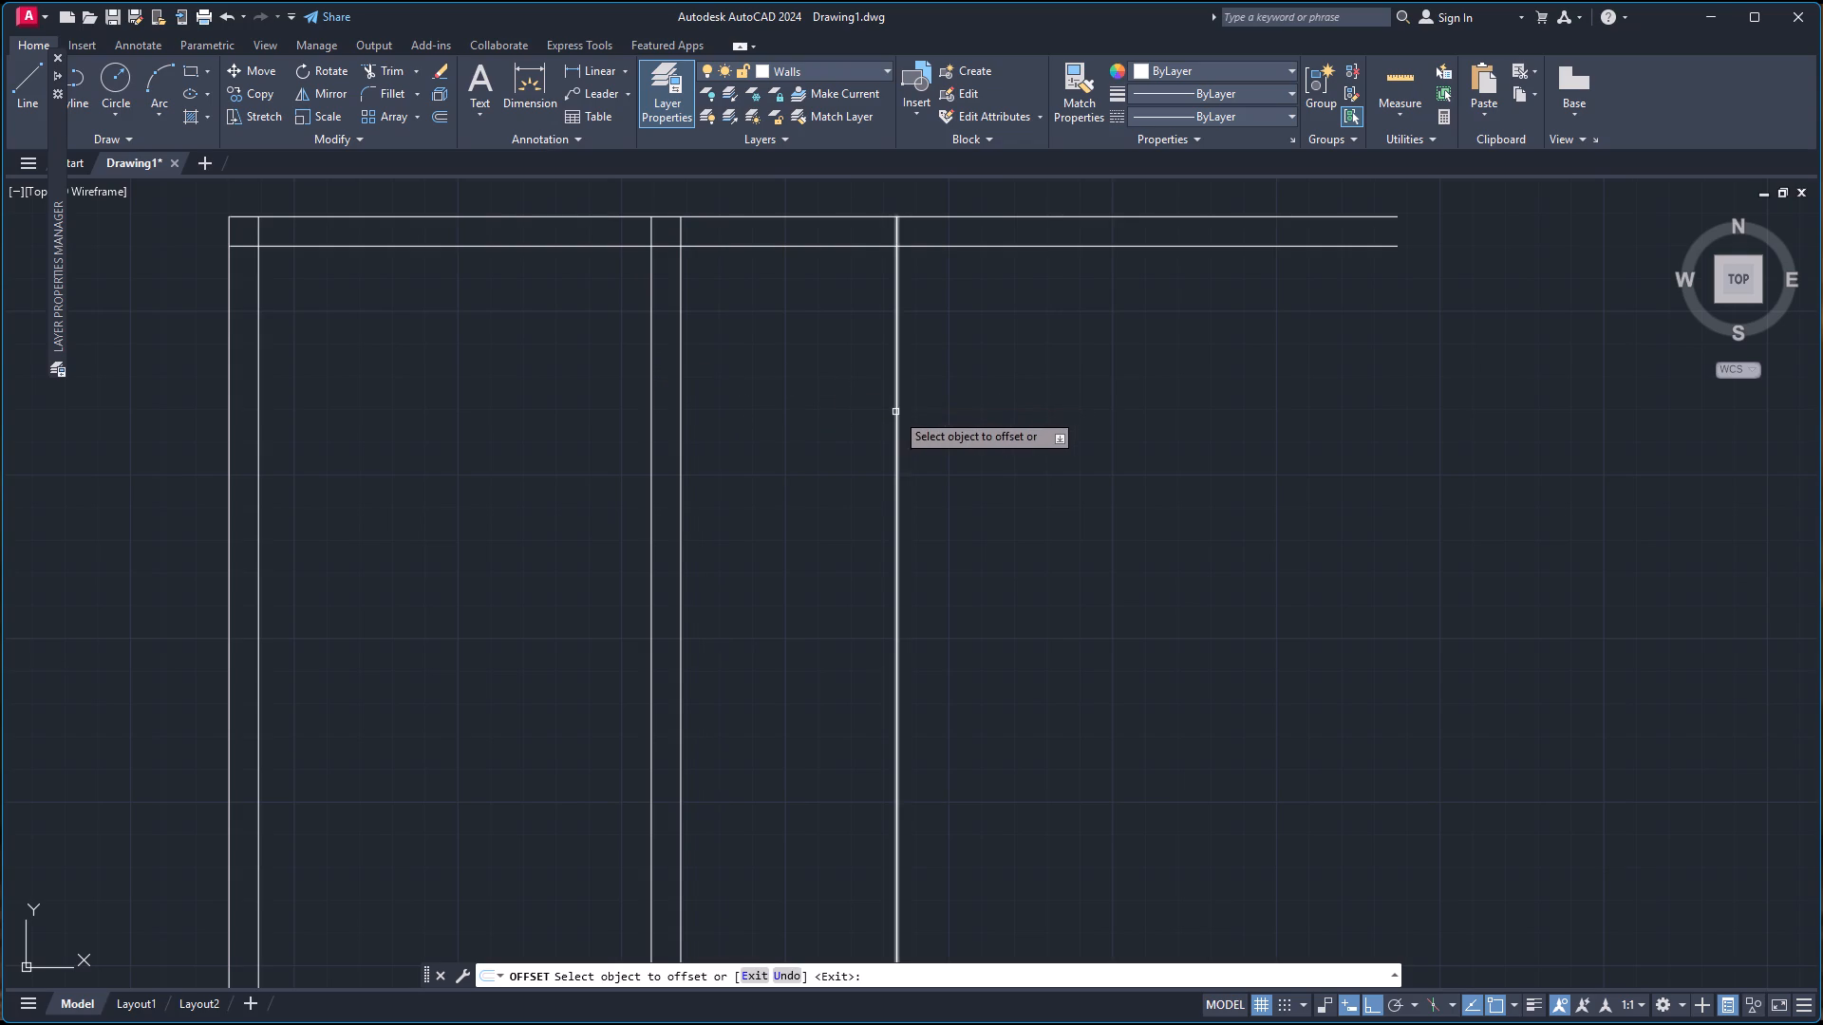
click(895, 413)
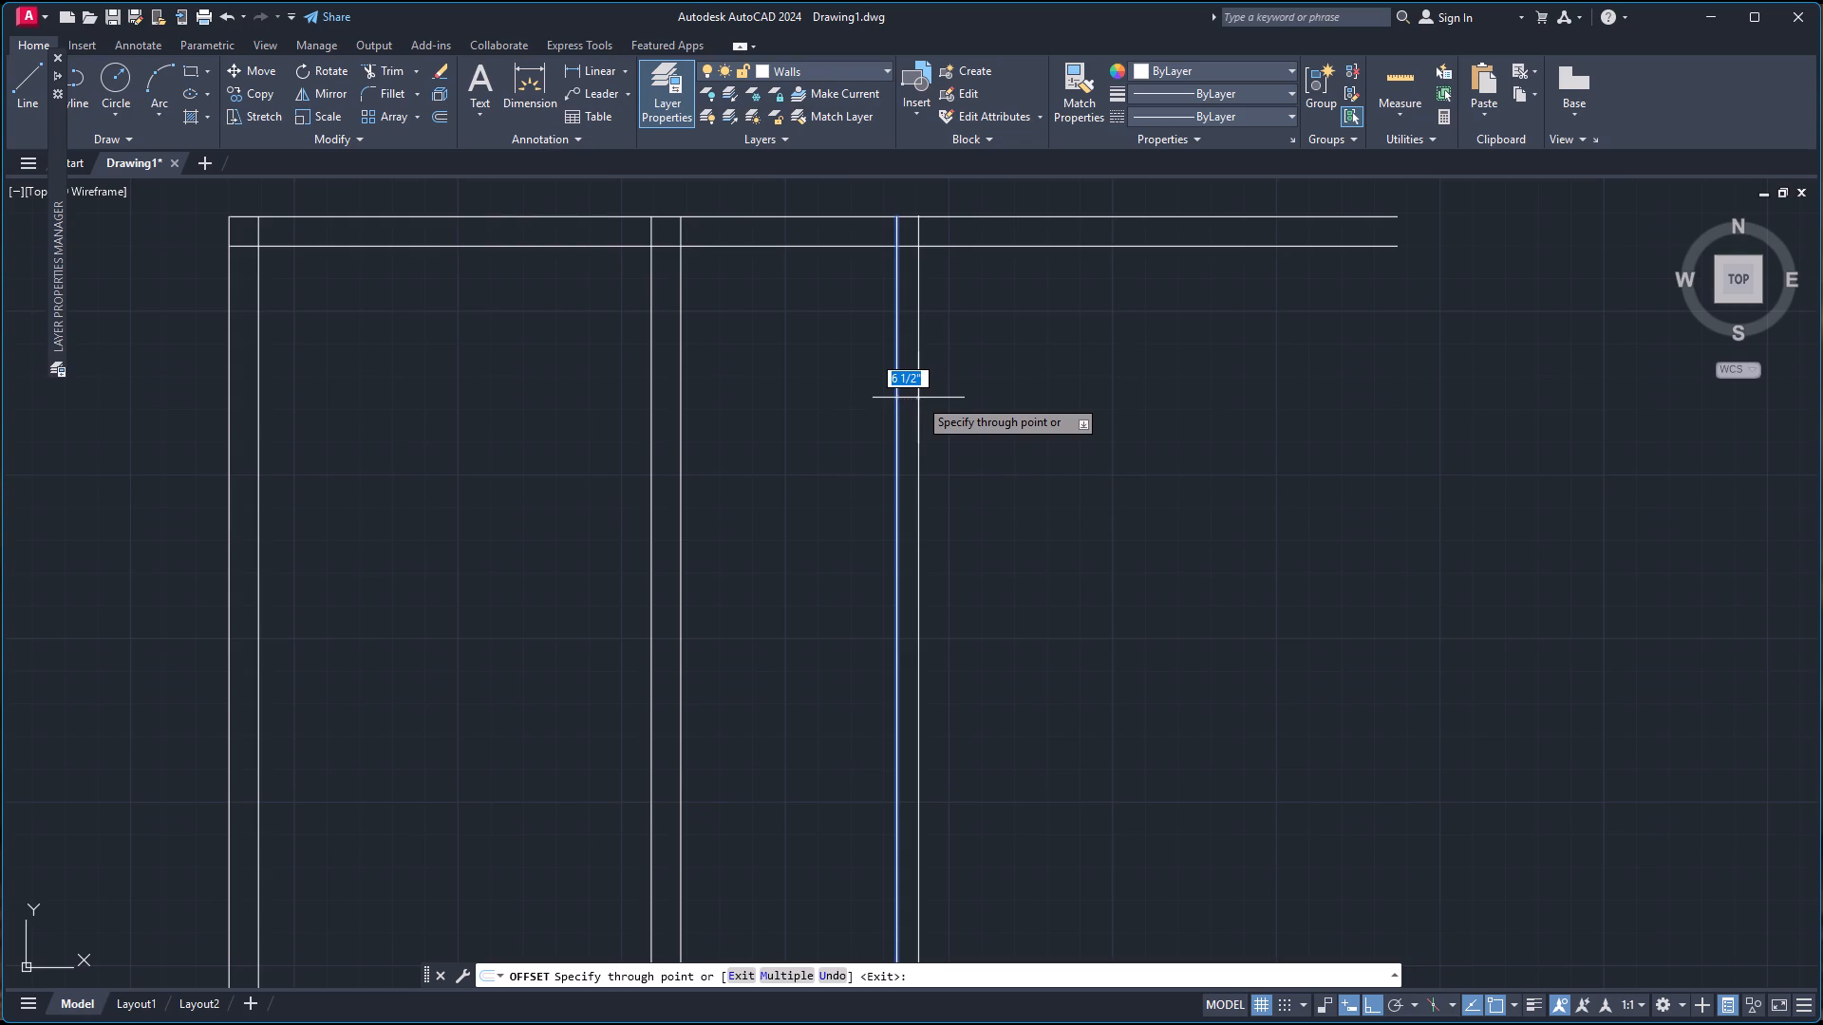
key(6)
key(Return)
Offset the 6" partition's right-hand line 11'-6" to the right, and offset the resulting line another 9" for the right outer wall.
click(916, 410)
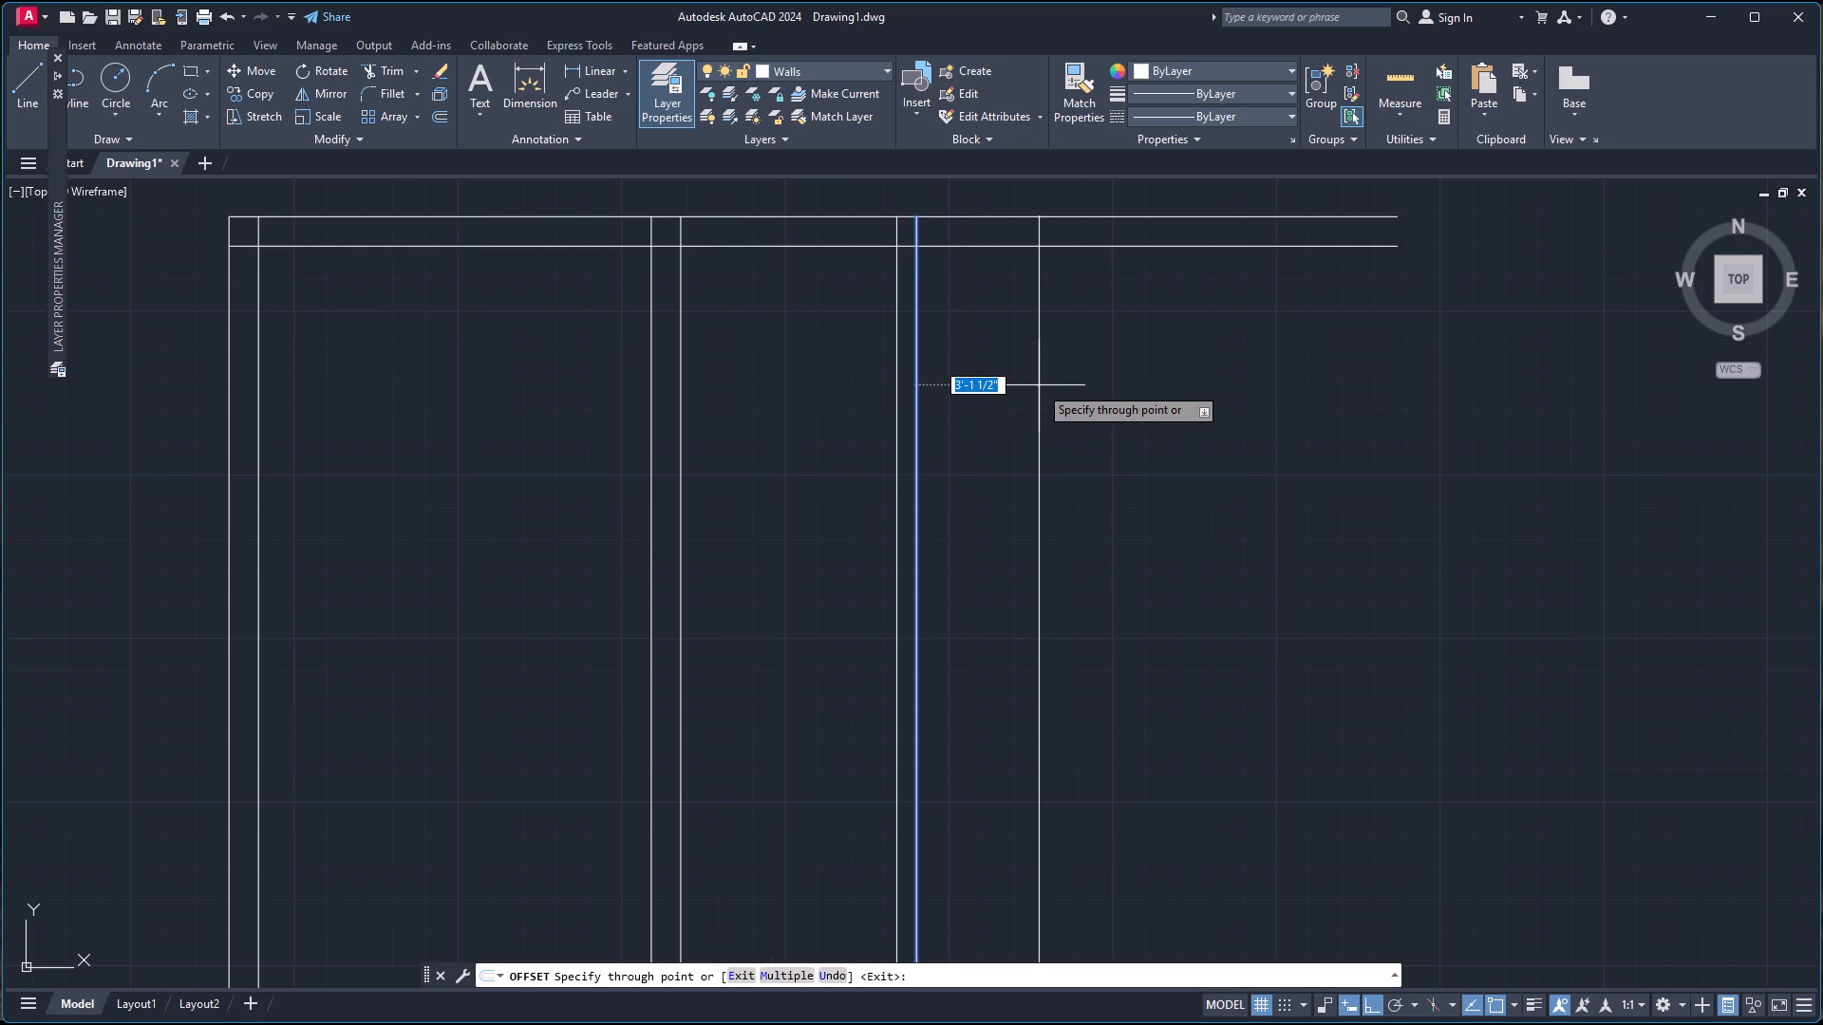
text(11'-6)
key(Return)
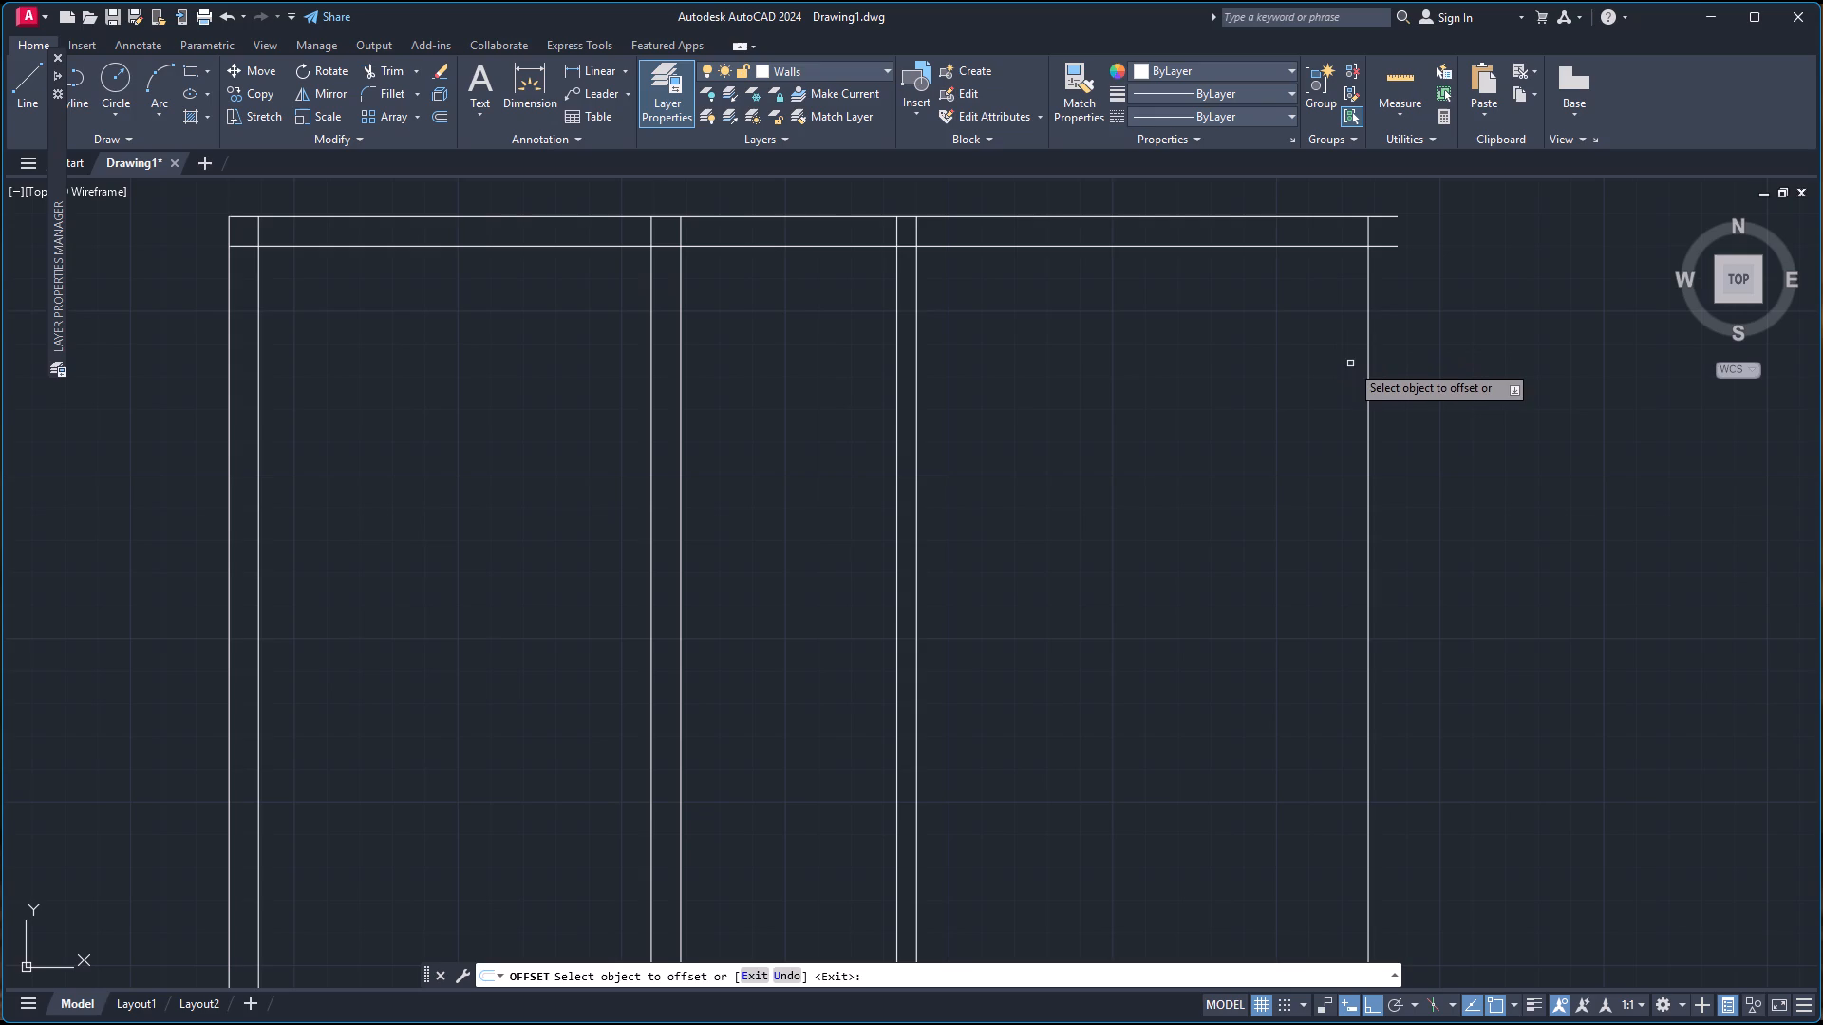
click(1366, 368)
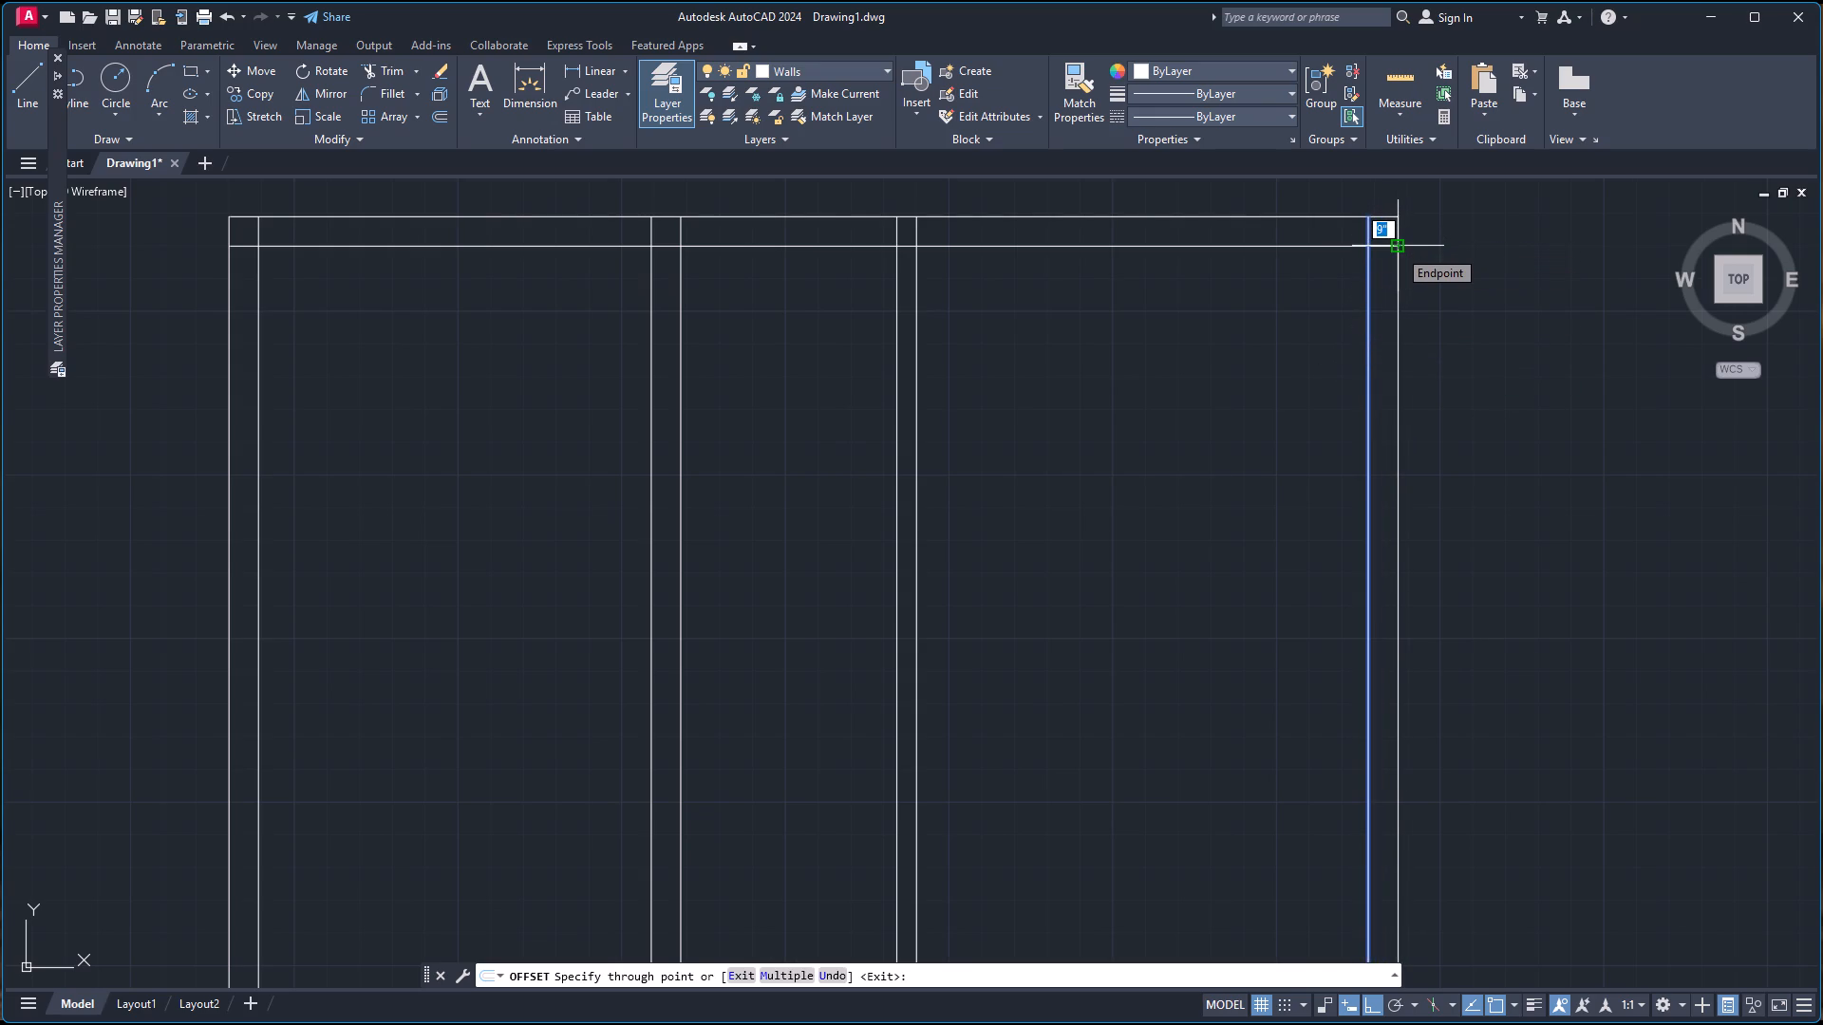
key(9)
key(Return)
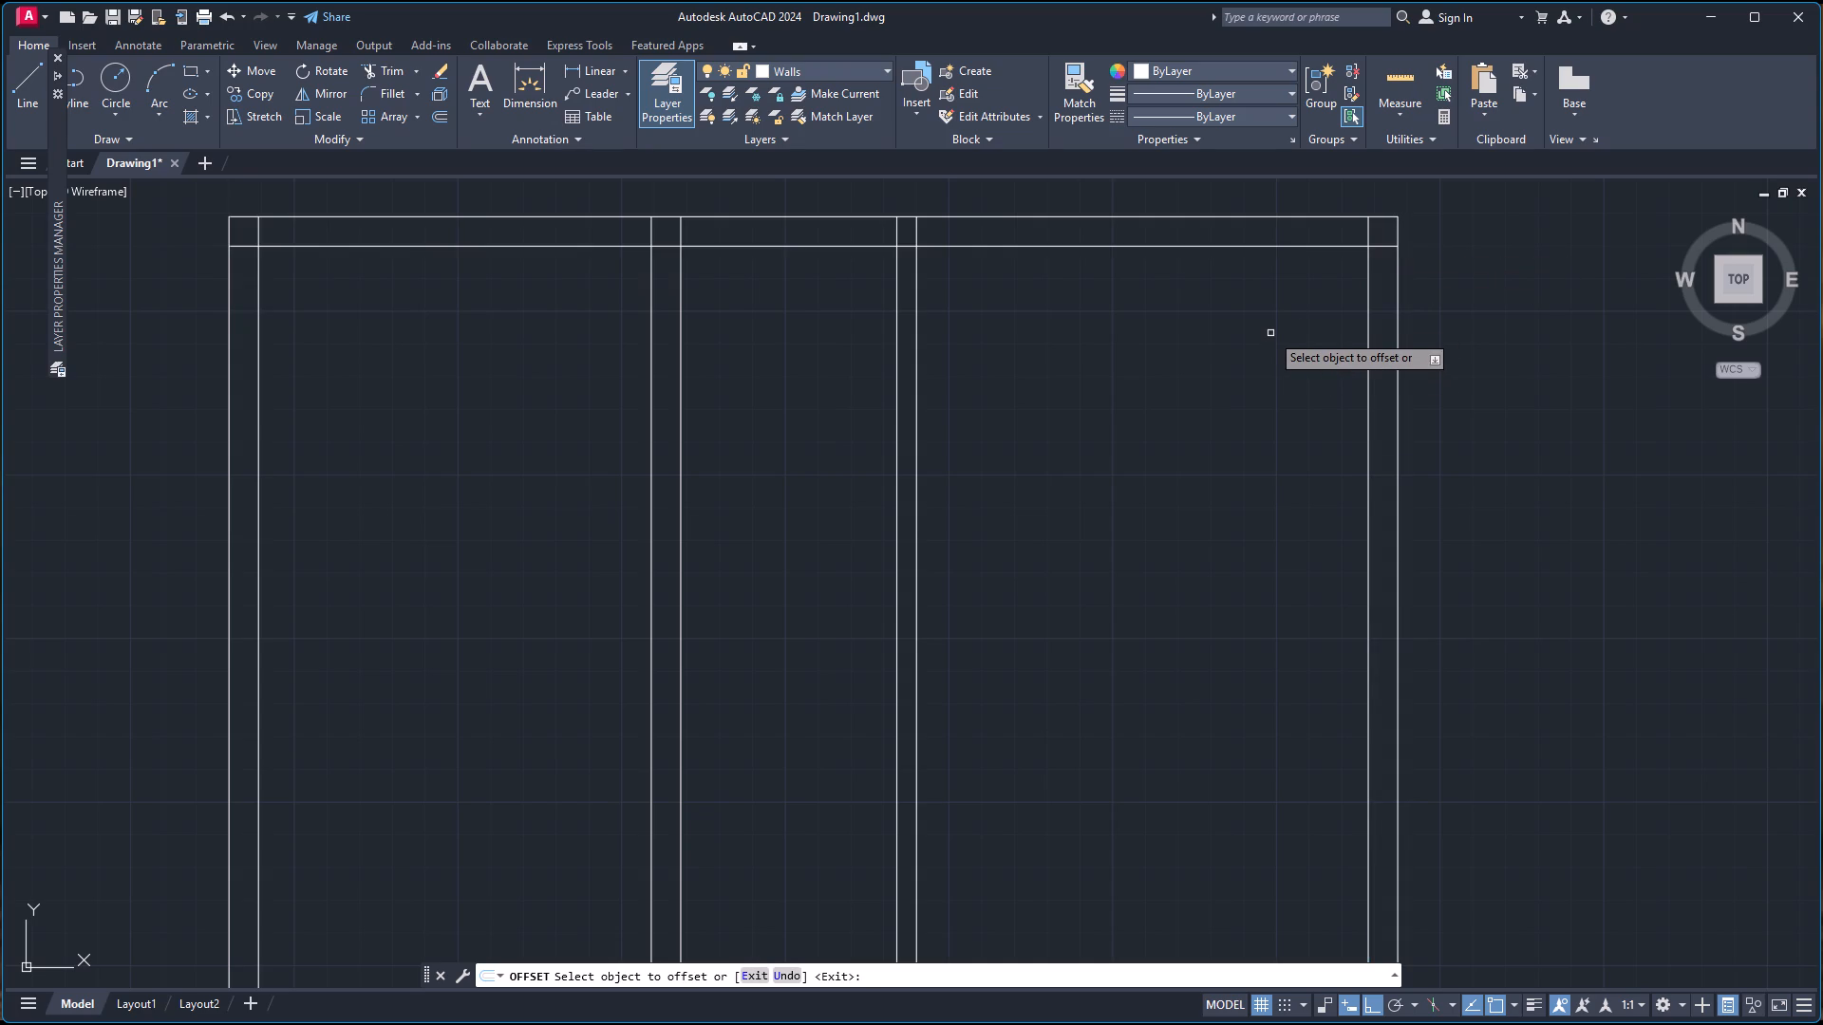
Offset the top wall's inner line 6'-6" down, and offset the resulting line another 6" down to form a horizontal partition.
click(1091, 246)
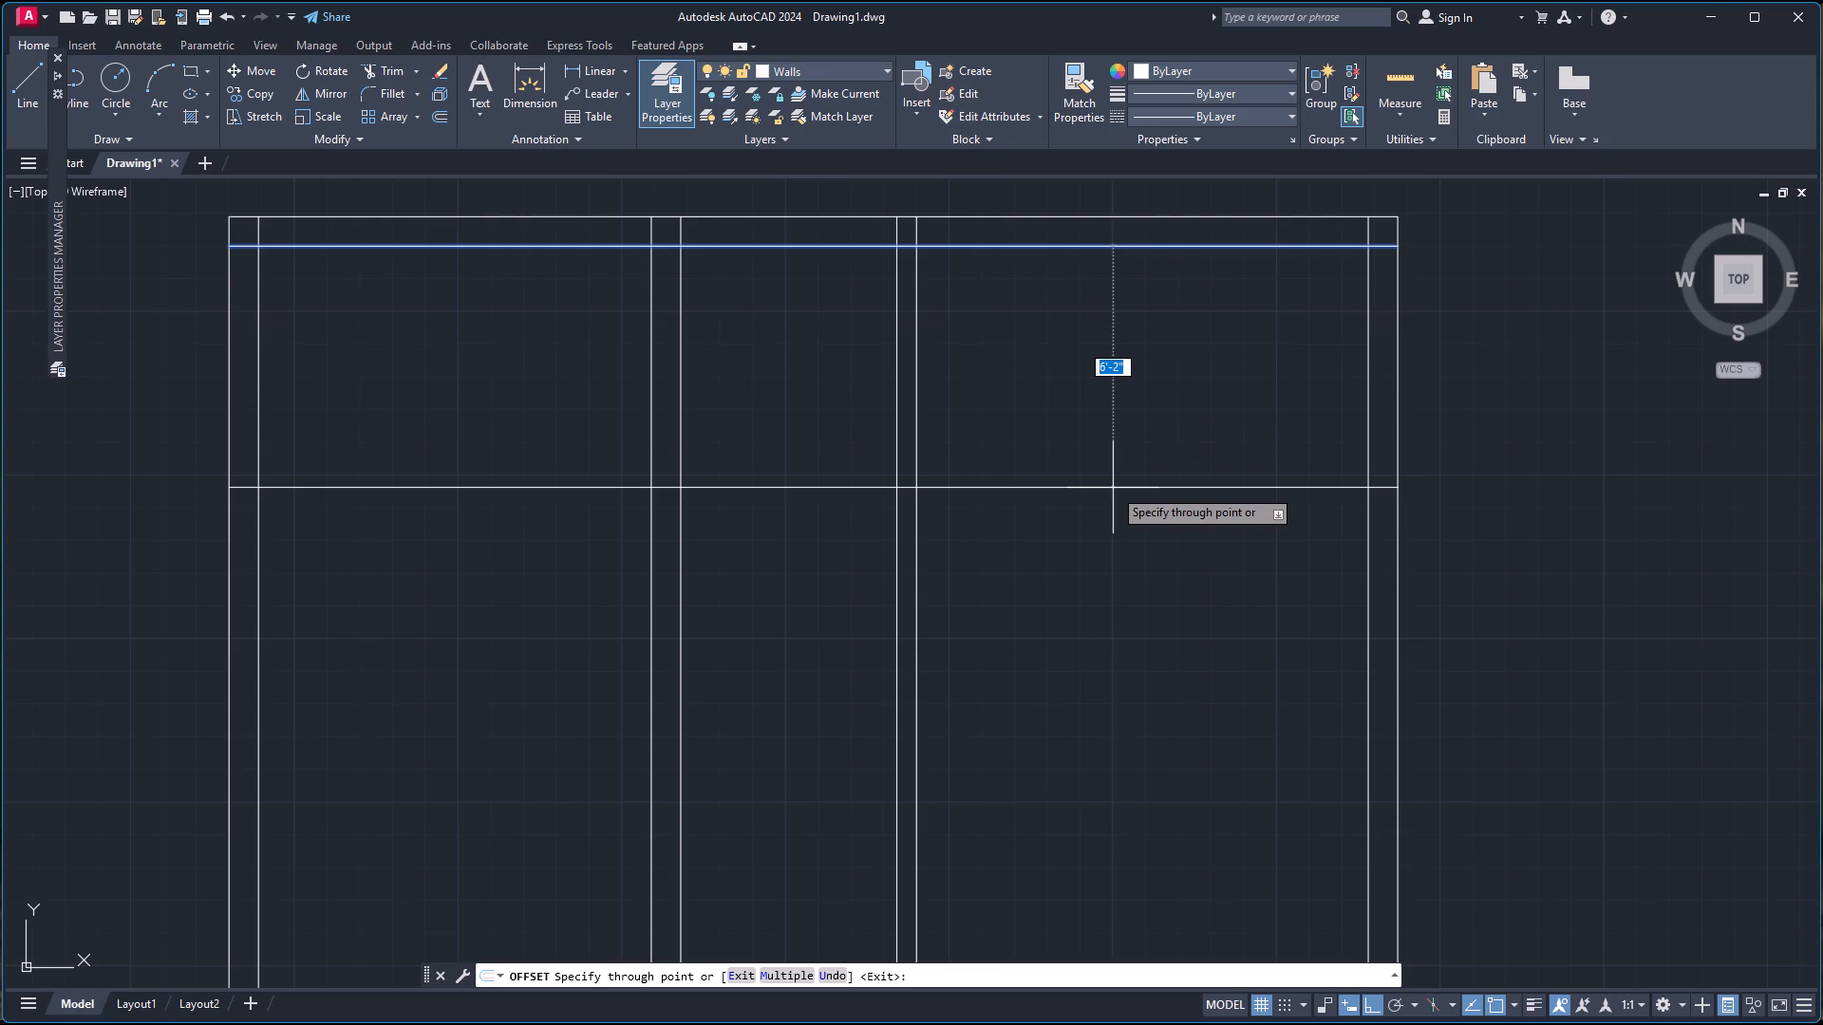
text(6'-6)
key(Return)
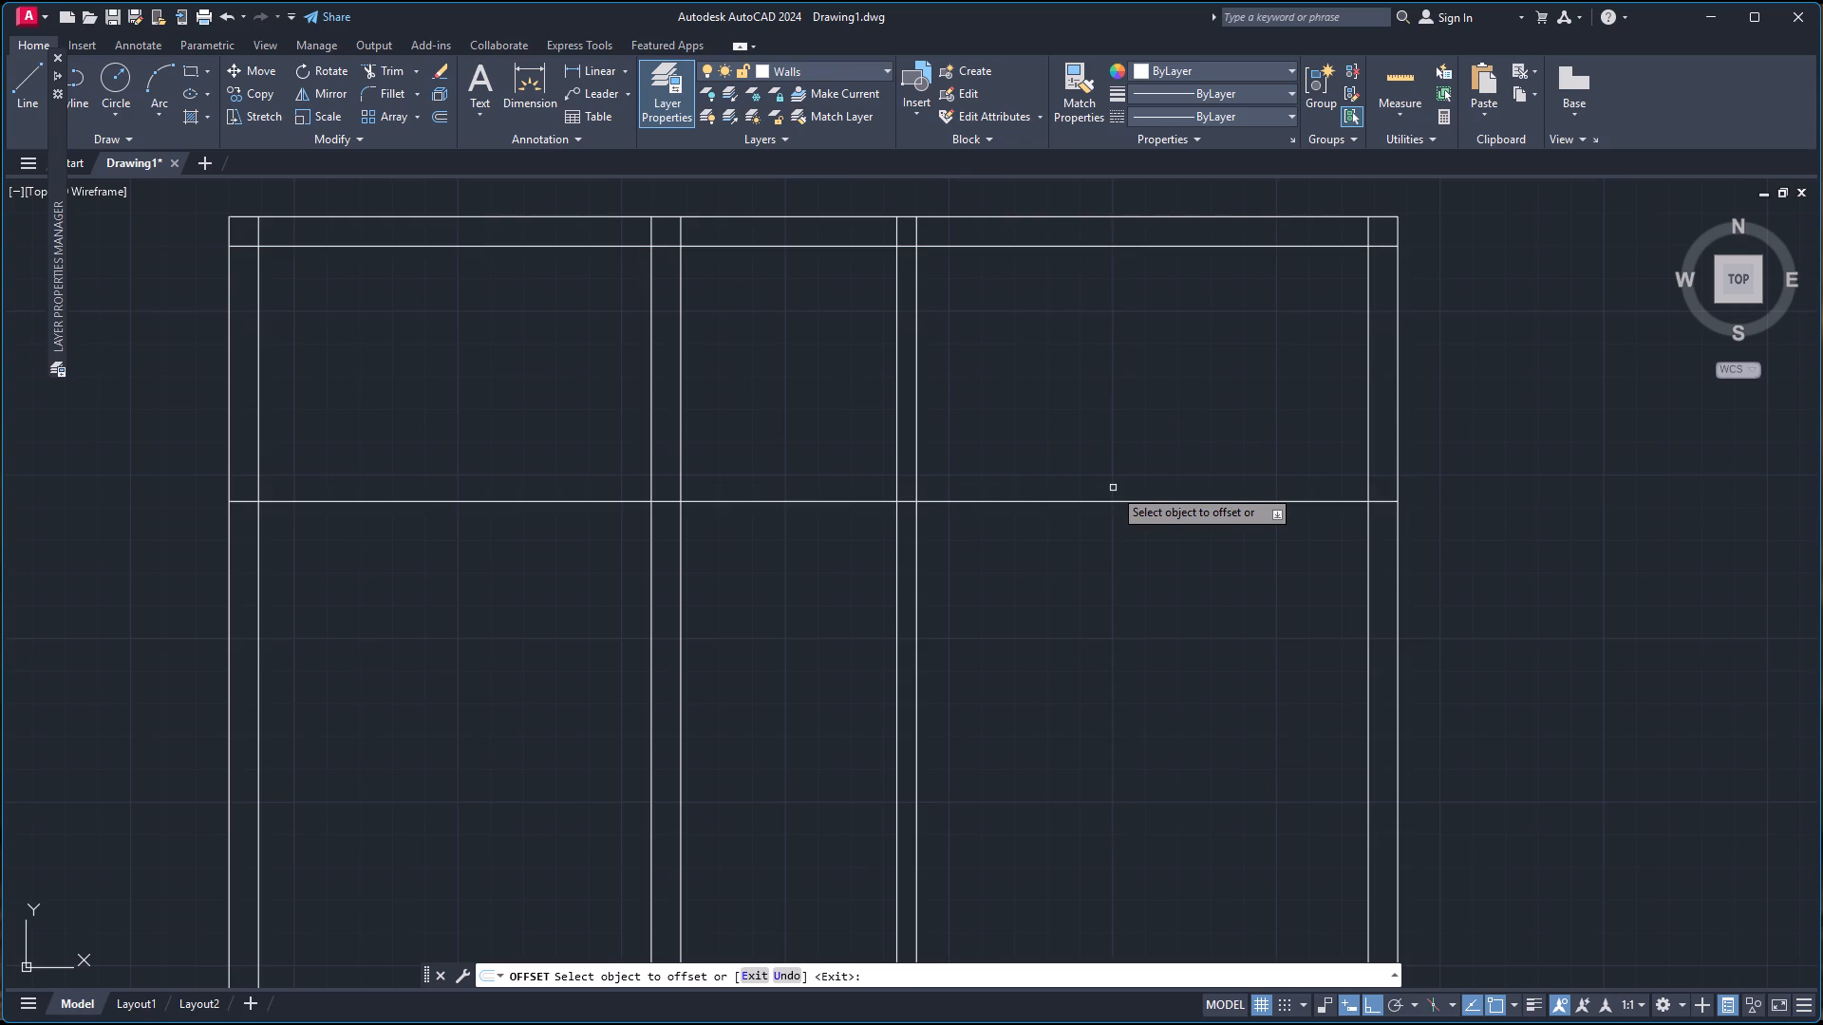
click(1024, 498)
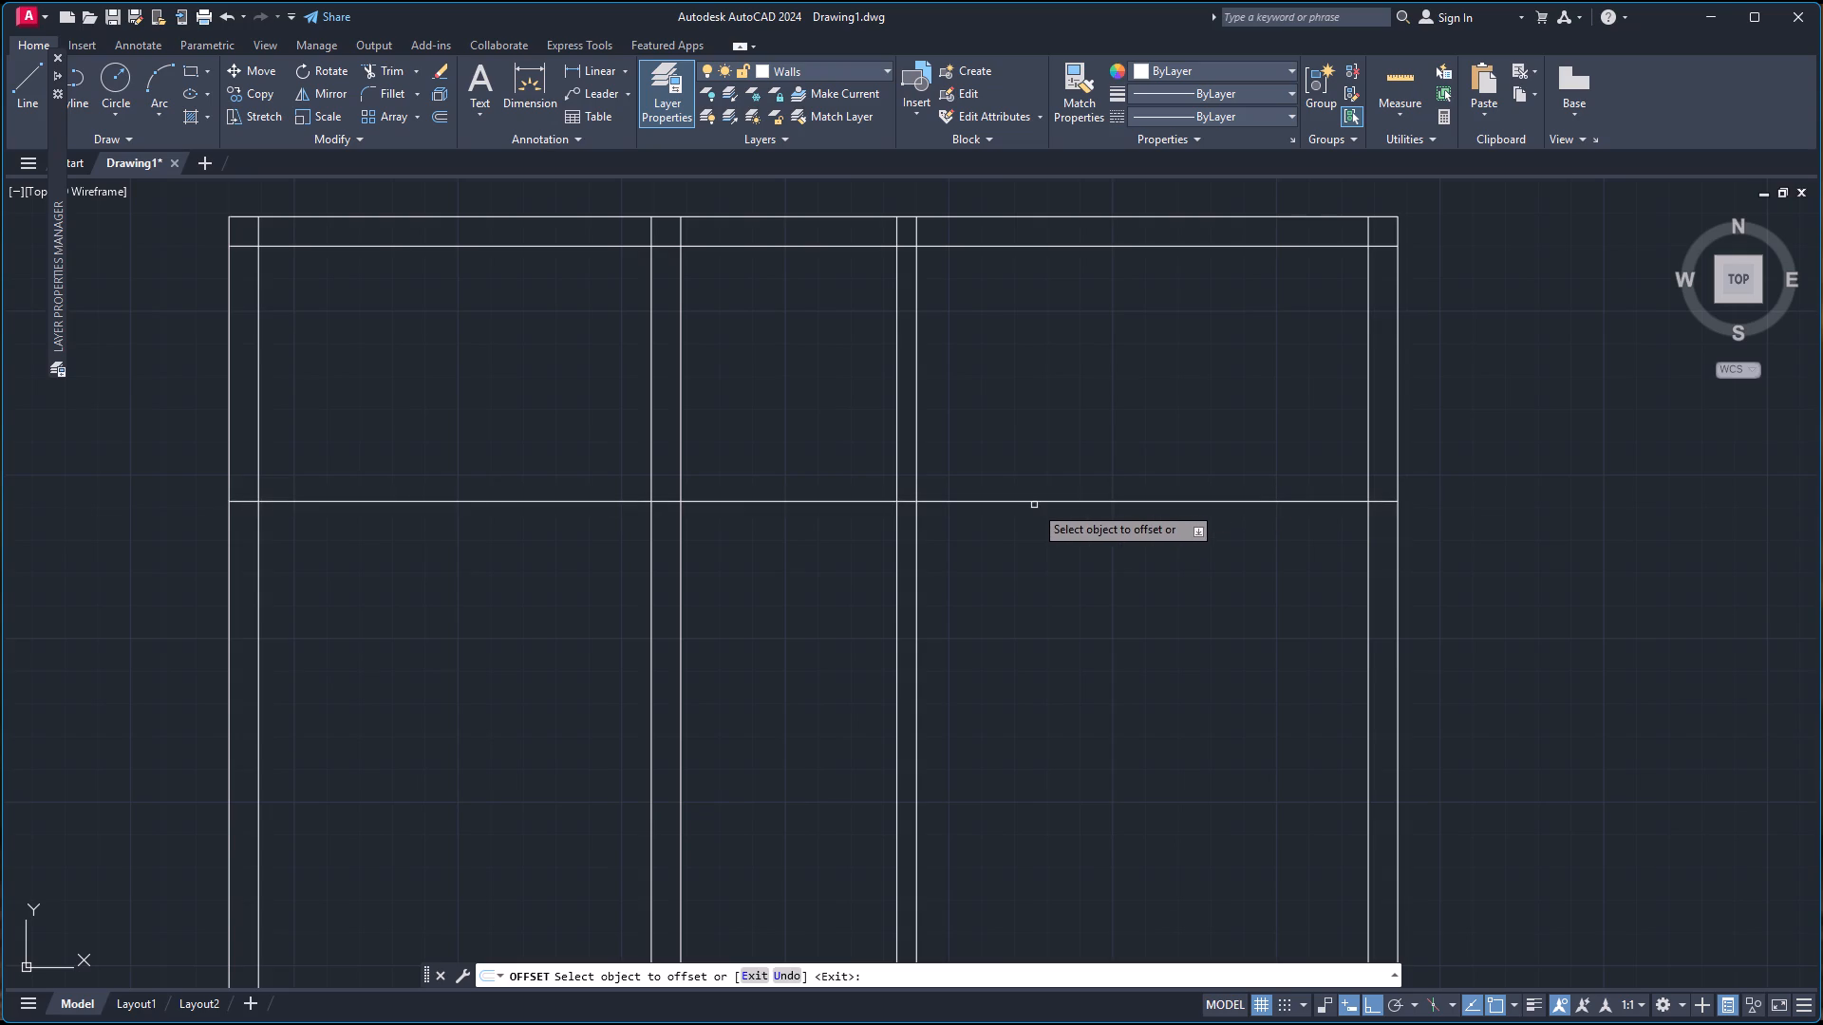
click(1035, 499)
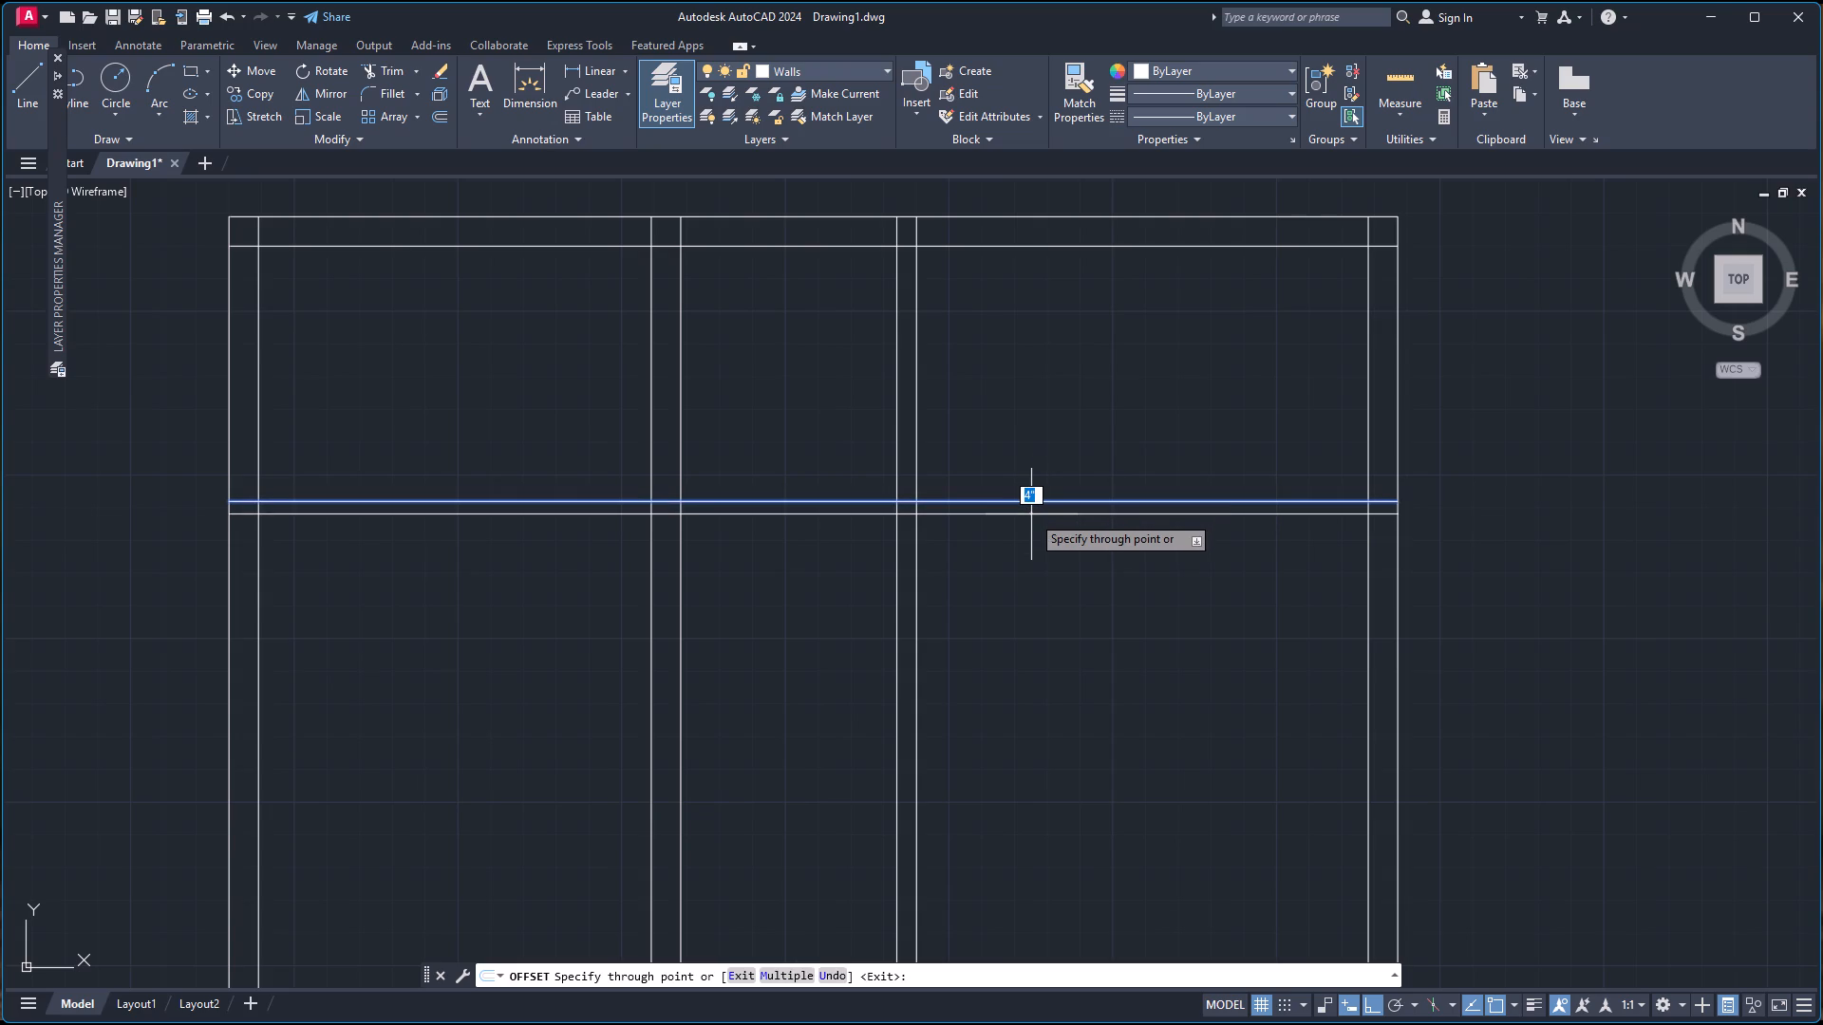
key(6)
key(Return)
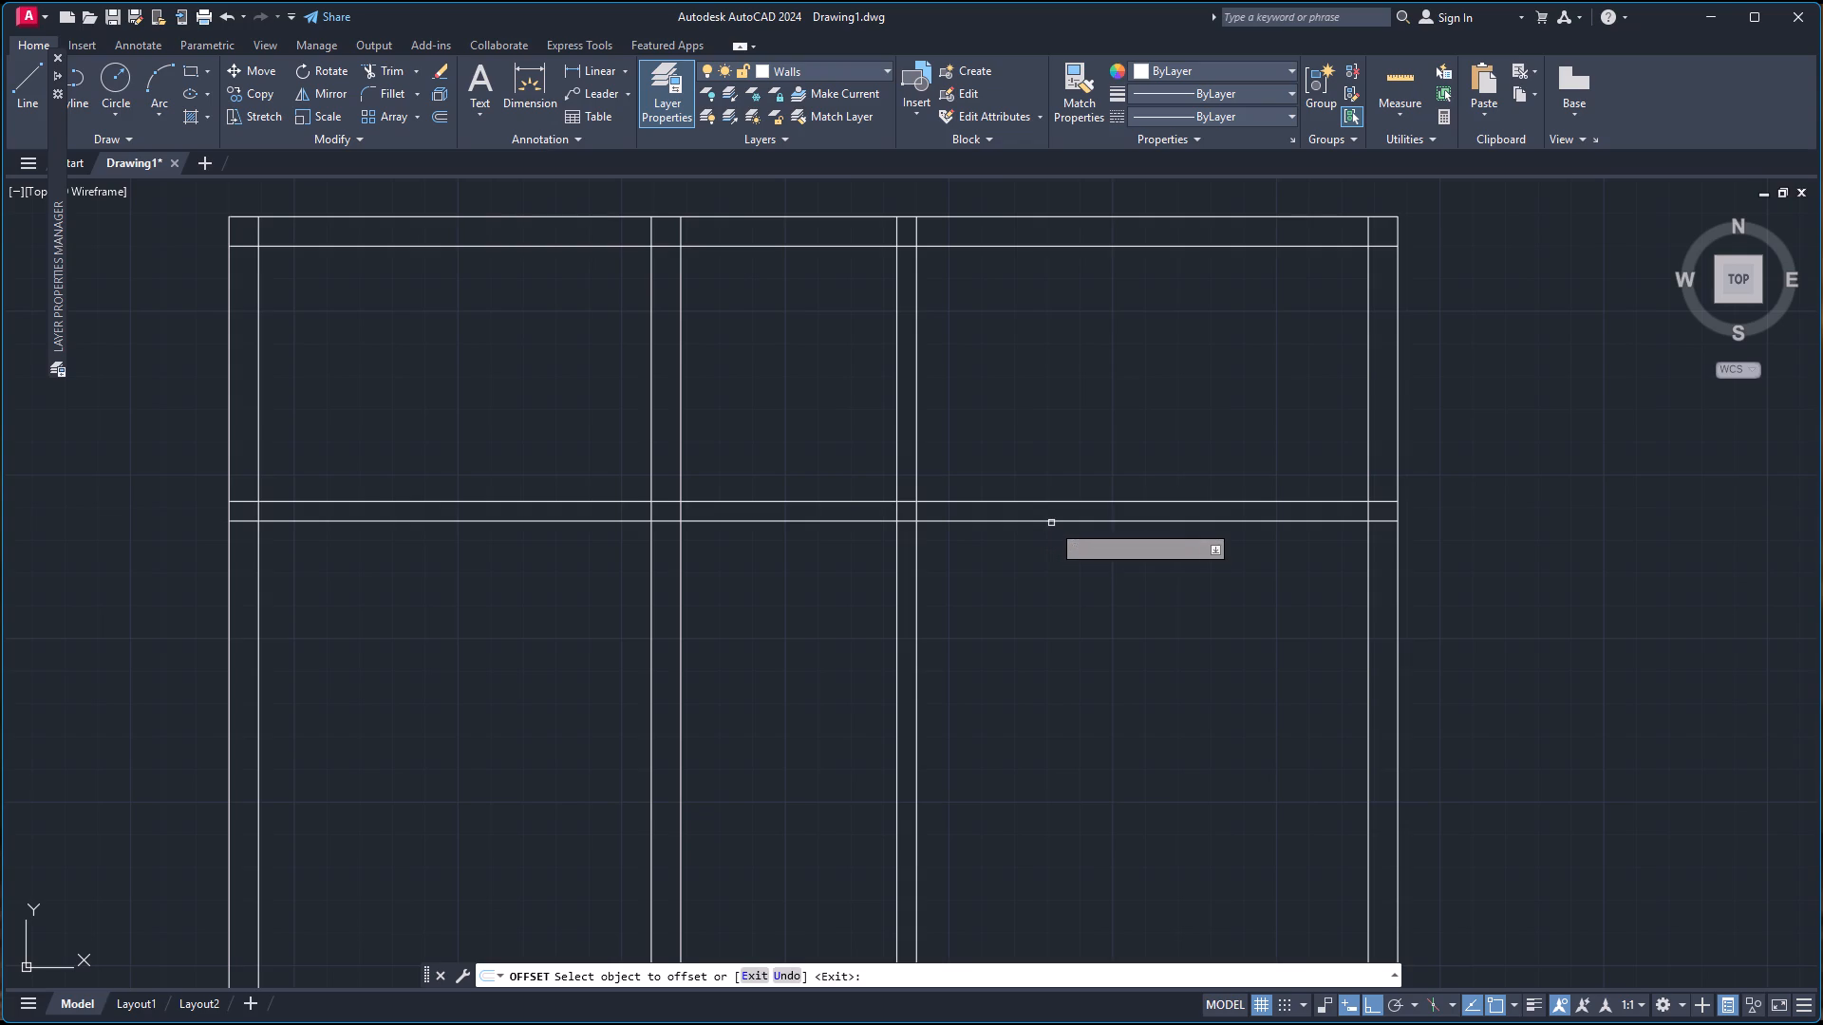
Offset the horizontal partition's lower line 4' down, and offset the resulting line another 9" down to form a main wall.
click(1026, 520)
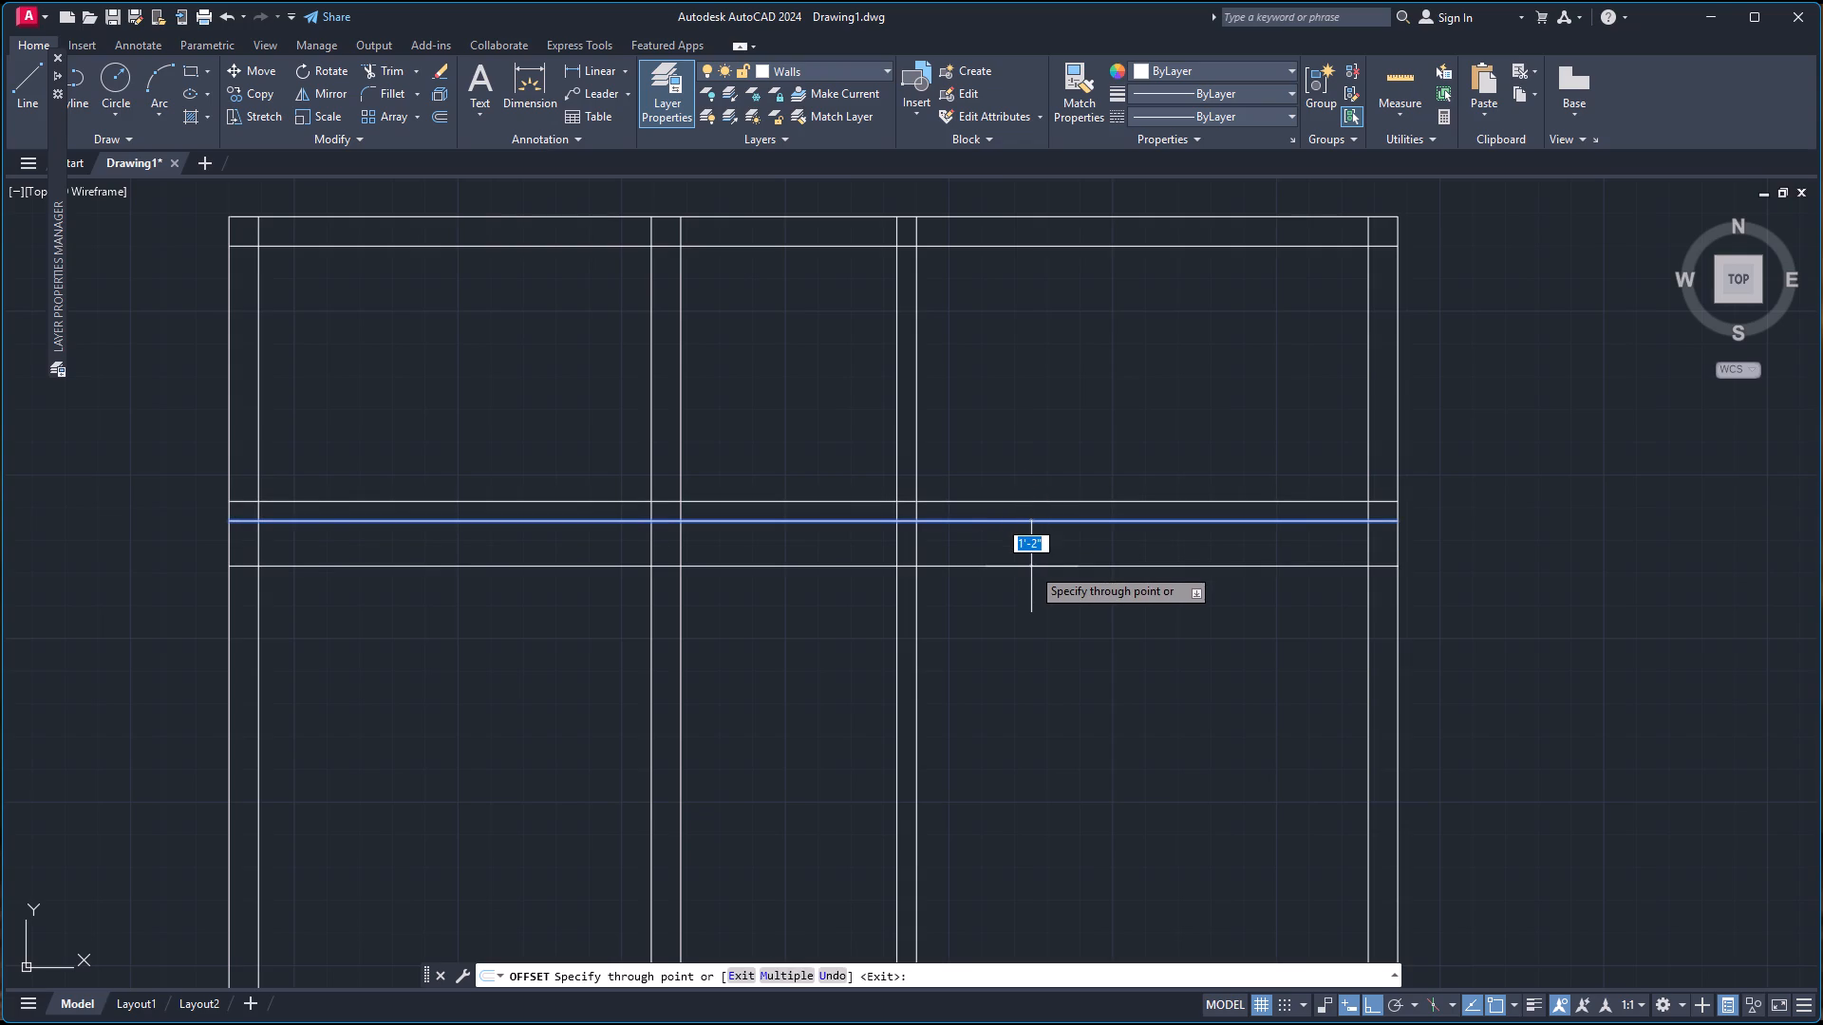
text(4')
key(Return)
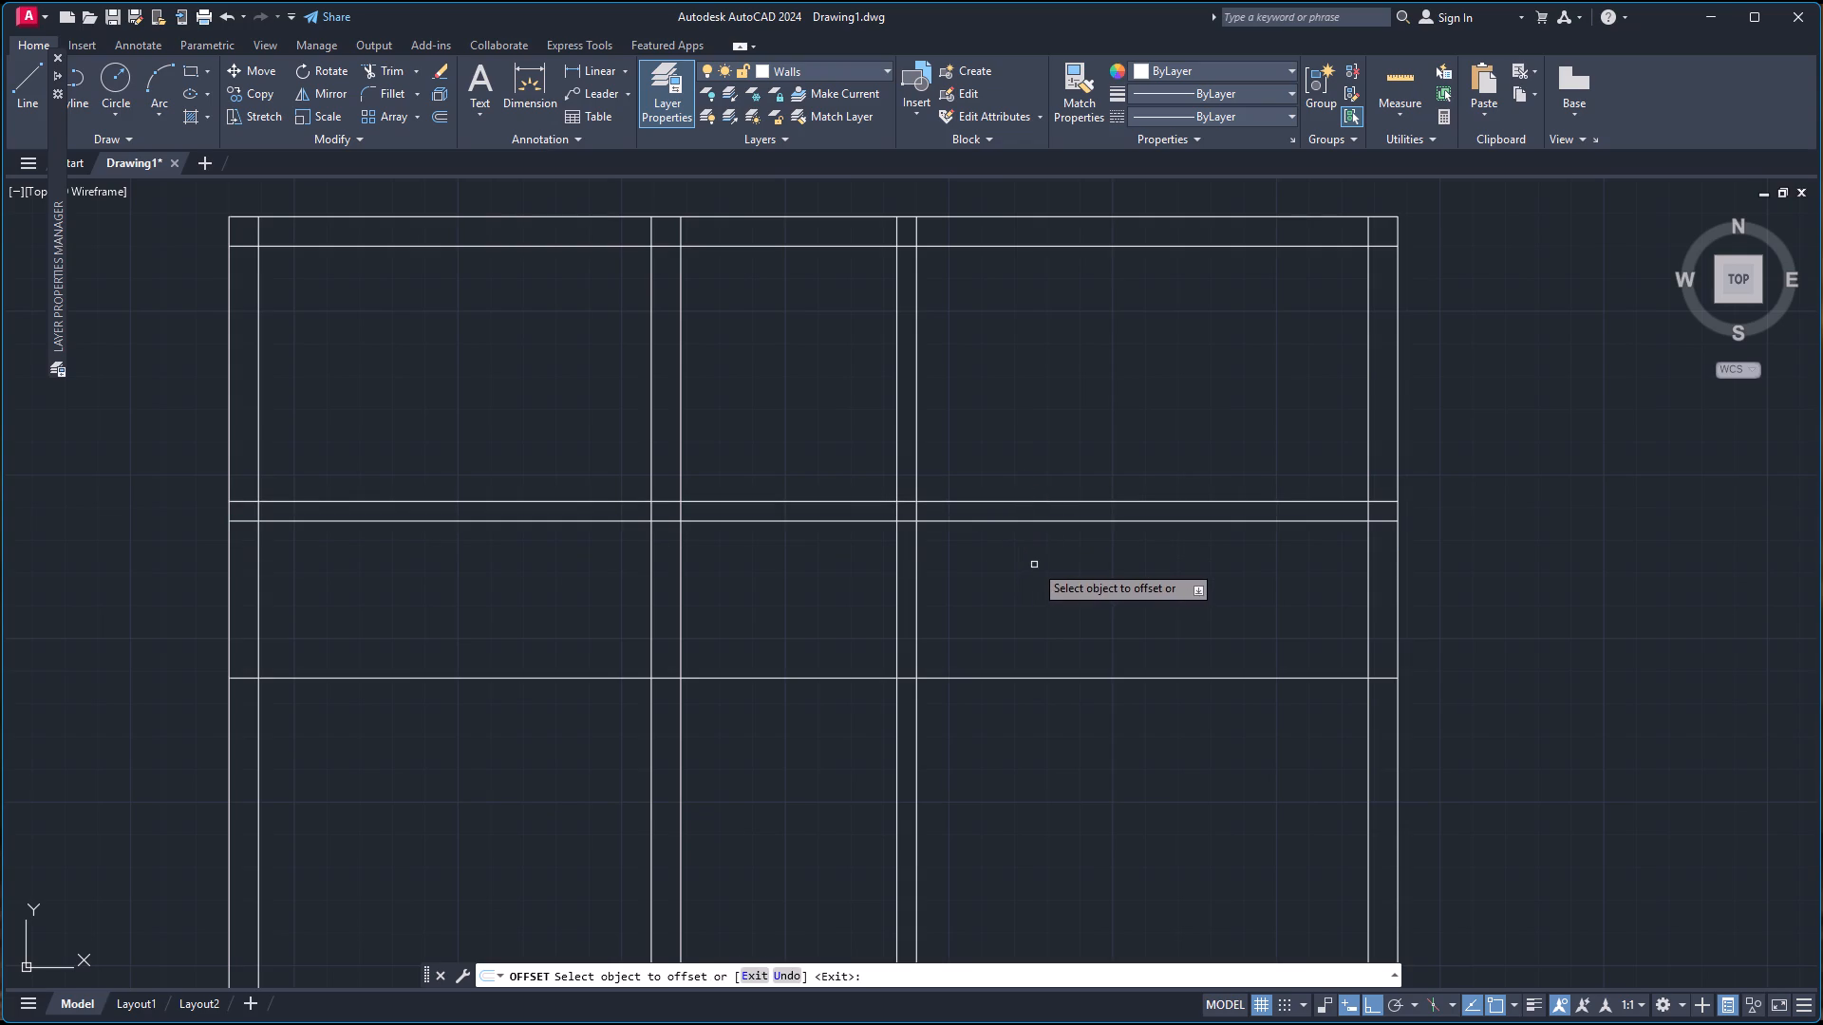
click(987, 680)
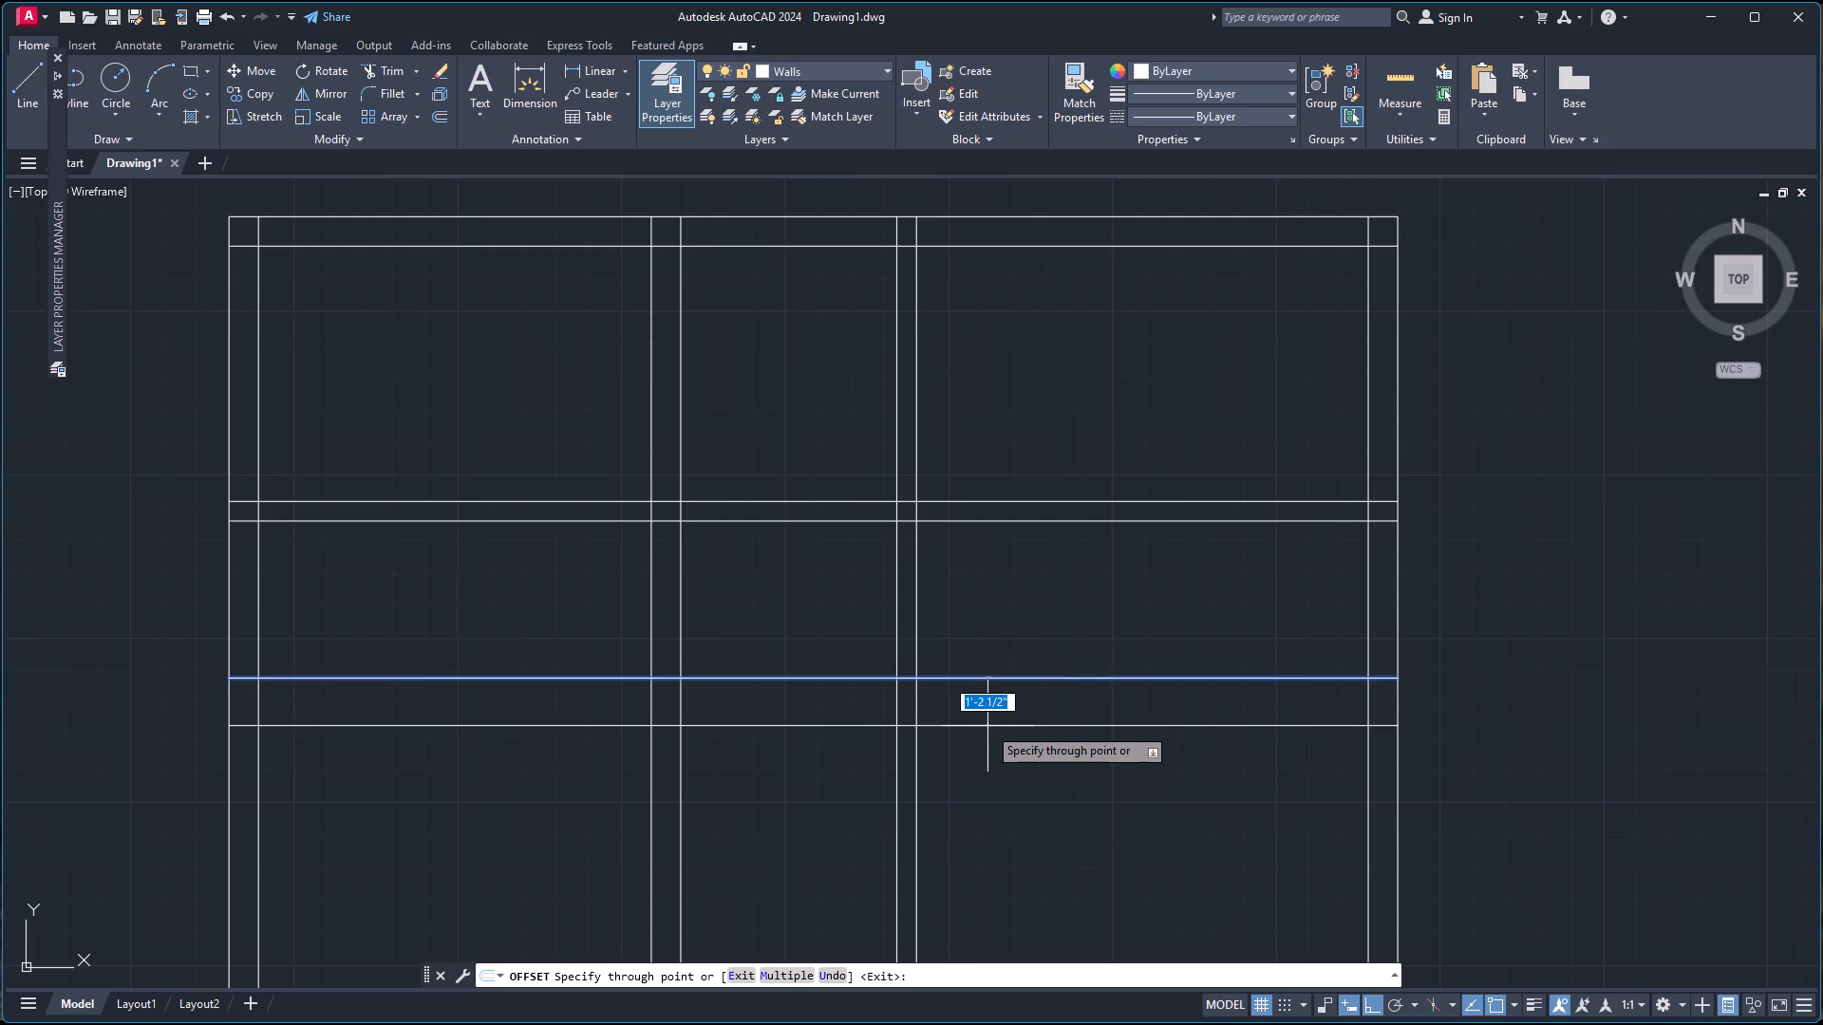
key(9)
key(Return)
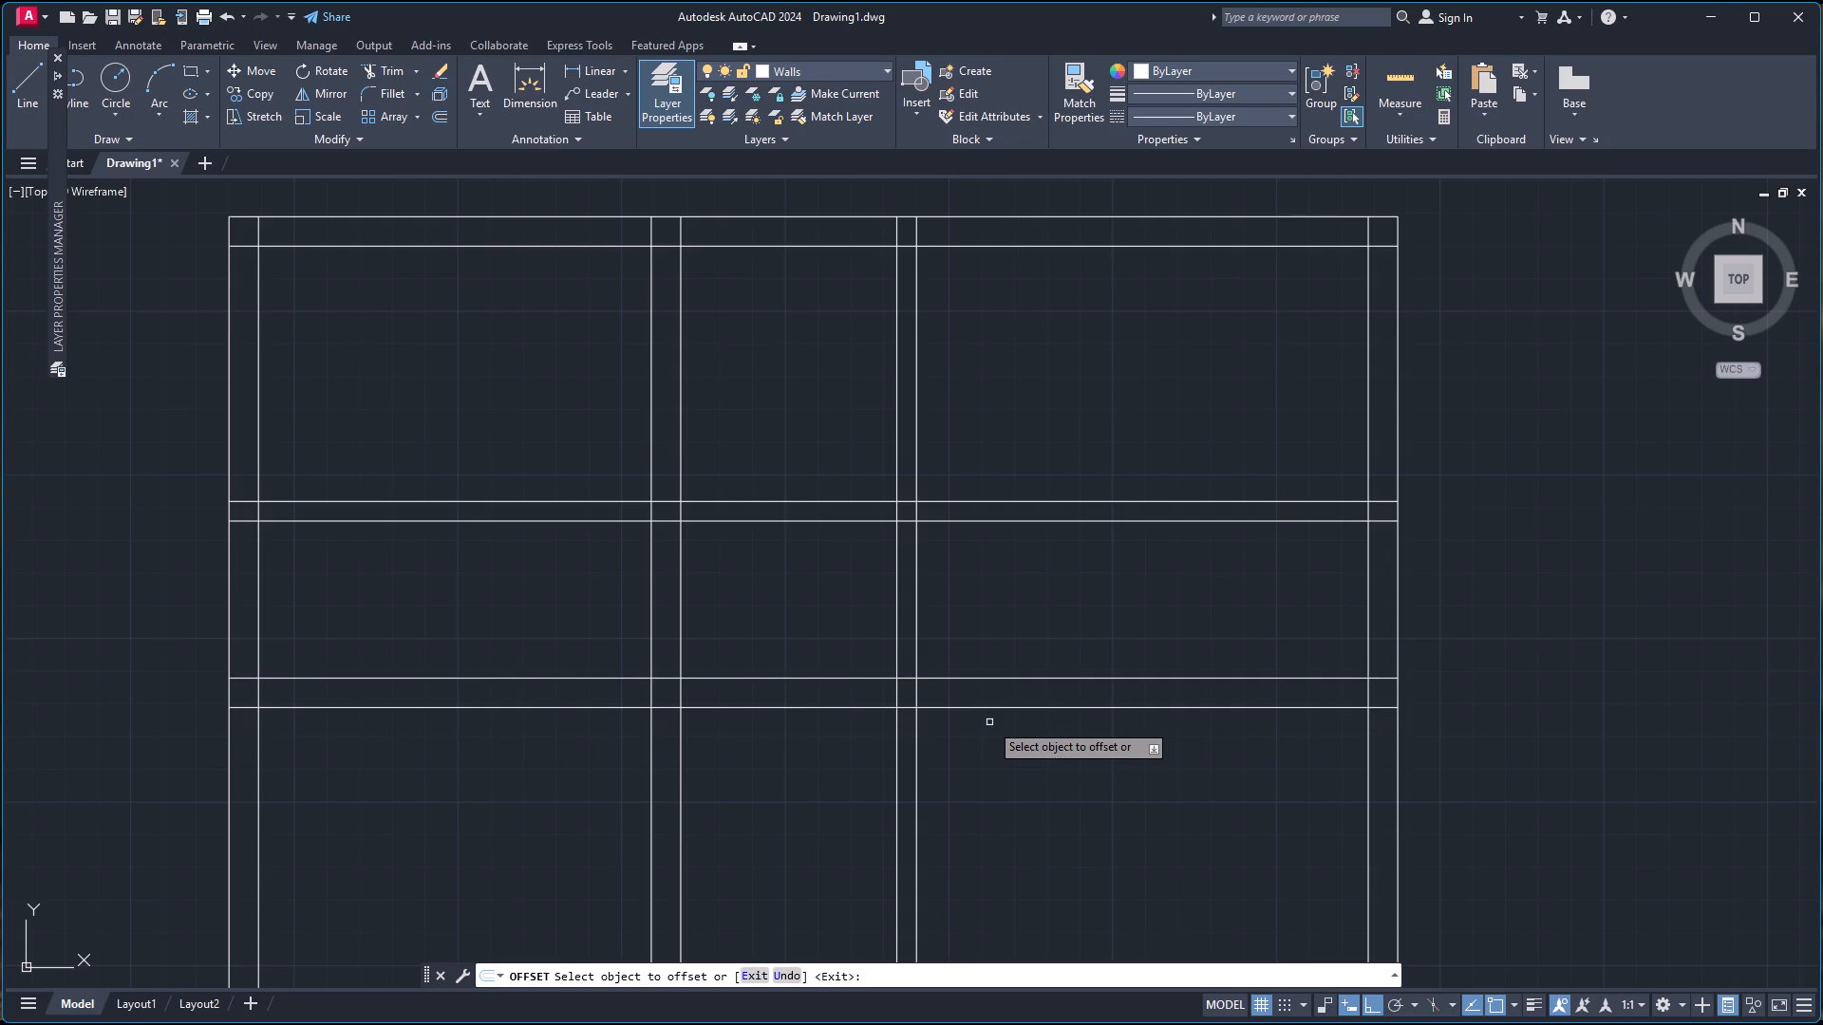
Offset the top wall's inner line 15'-6" down, and offset the resulting line another 6" down to form the lowest horizontal partition.
click(369, 244)
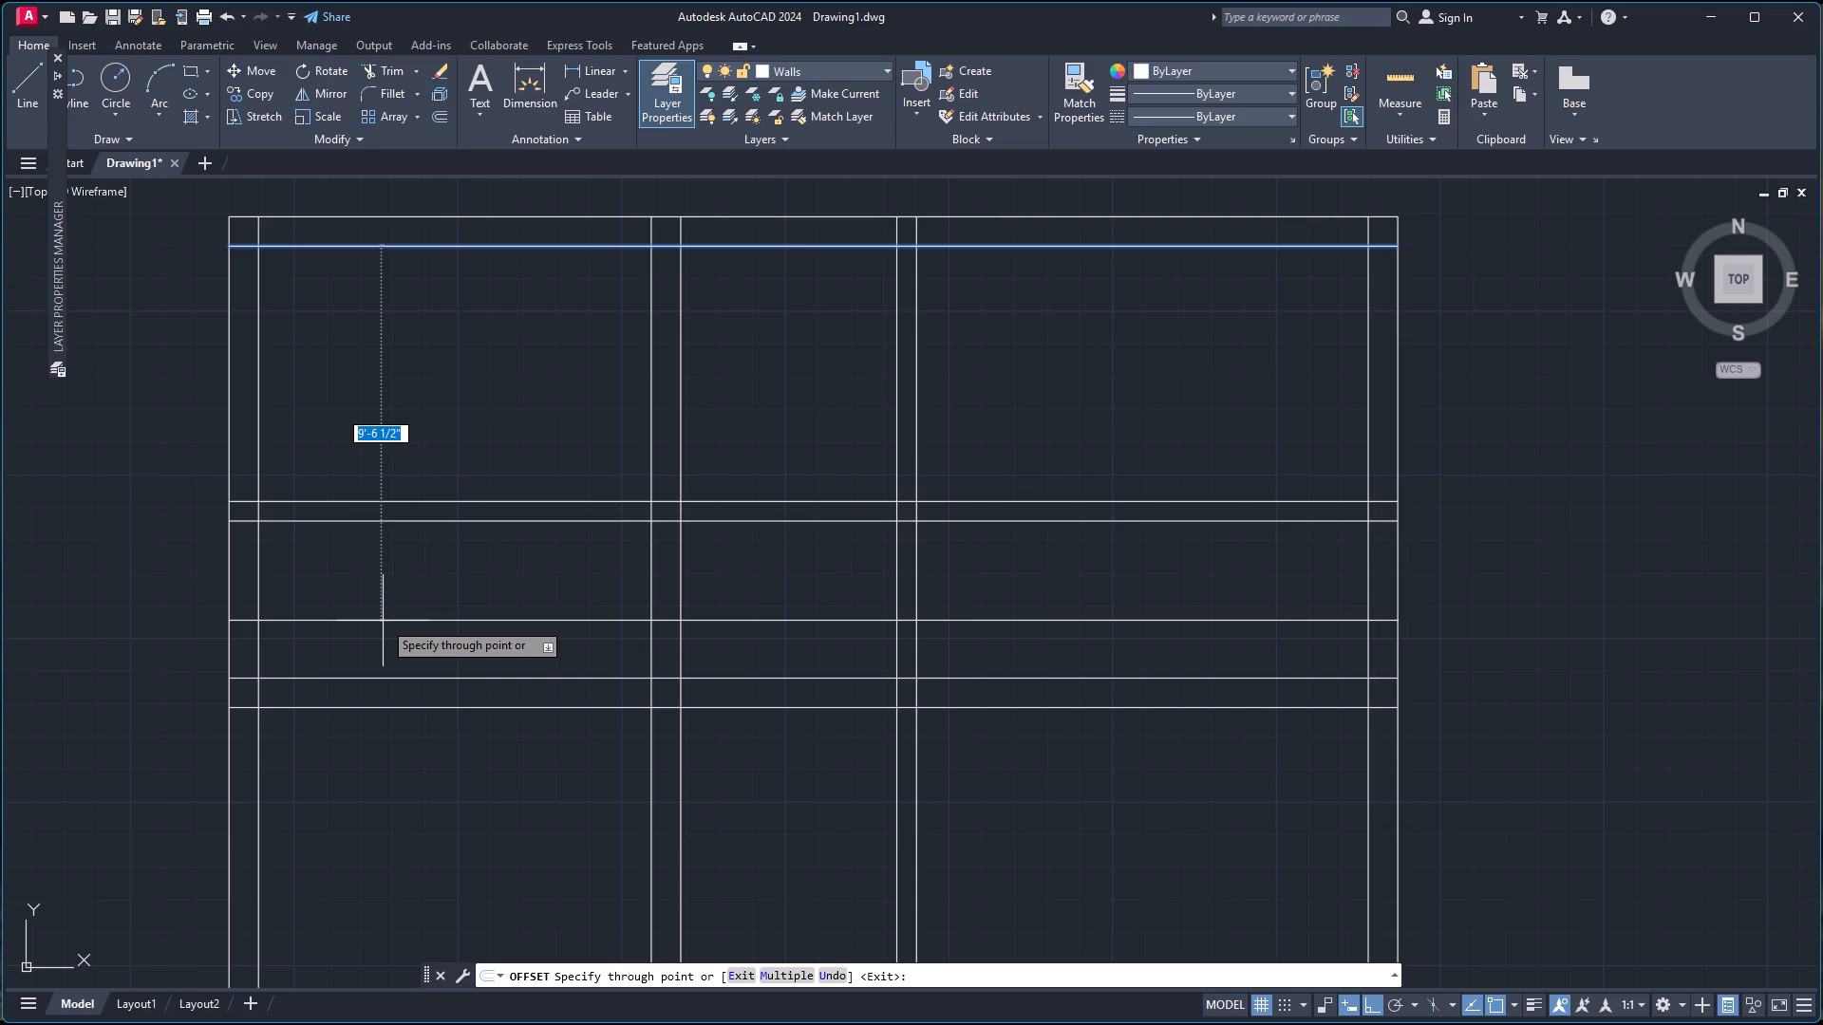
text(15'-6)
key(Return)
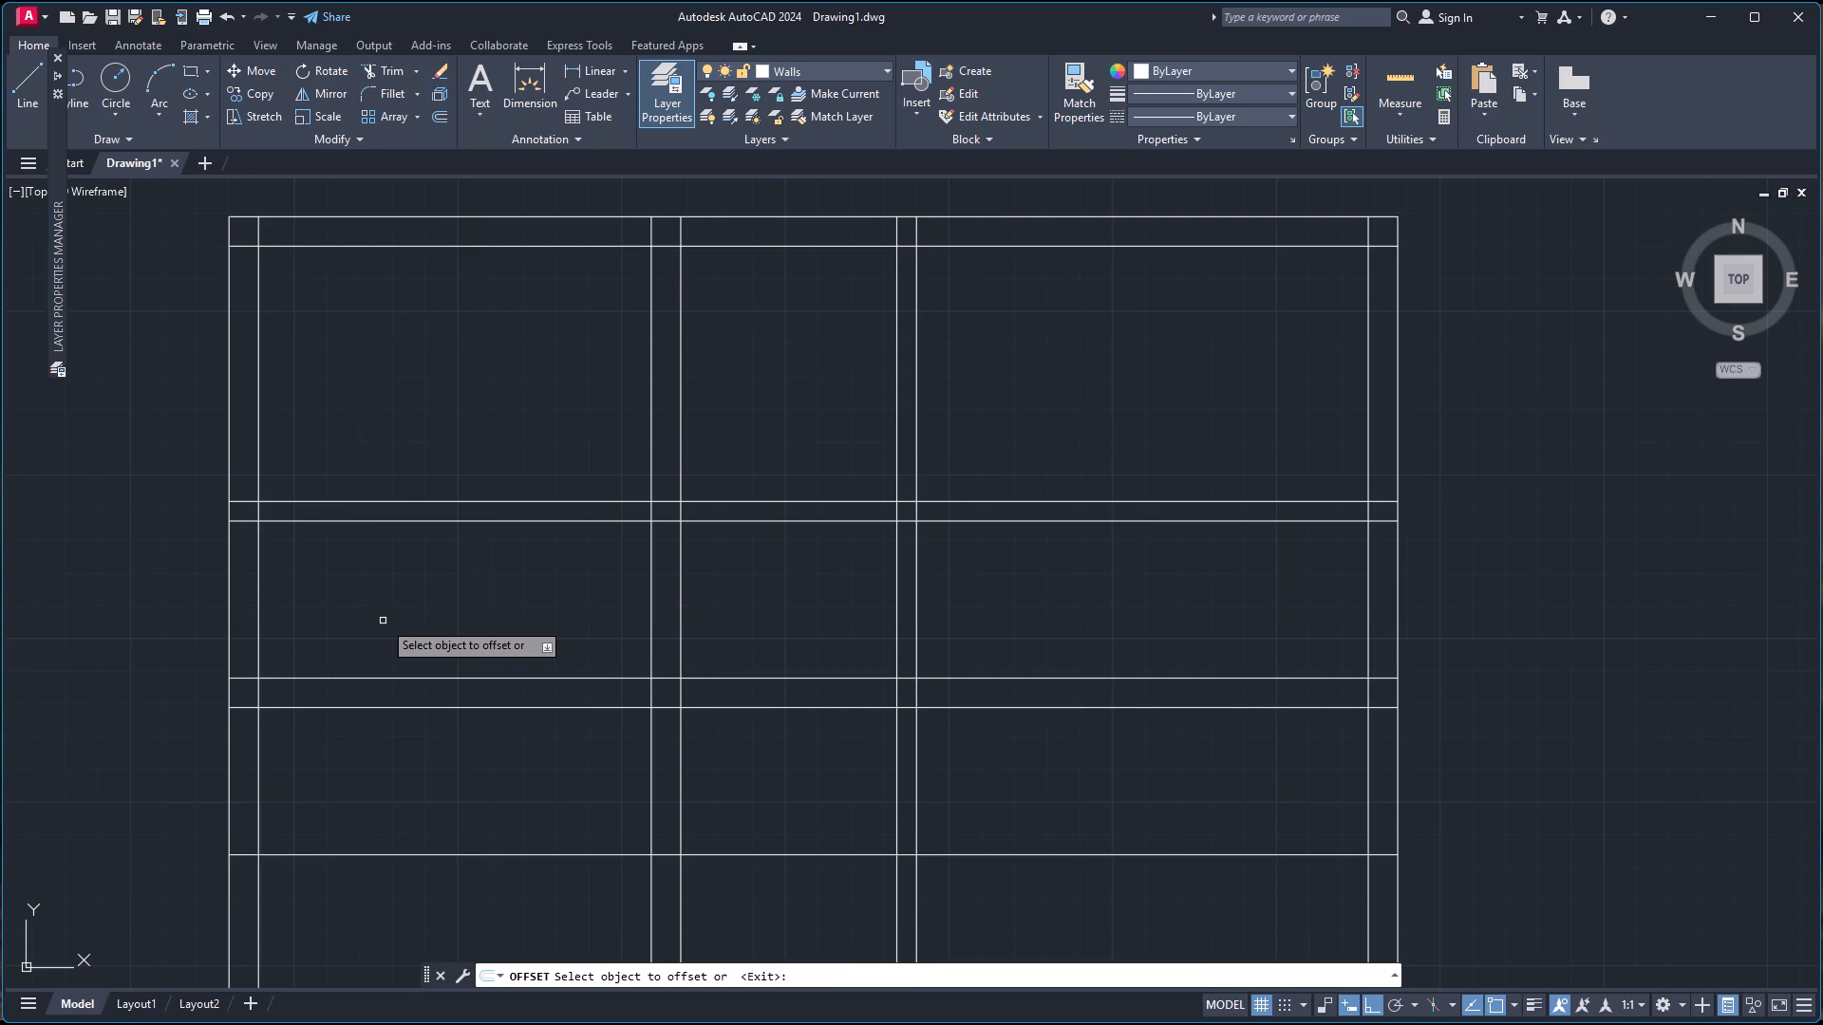
click(475, 855)
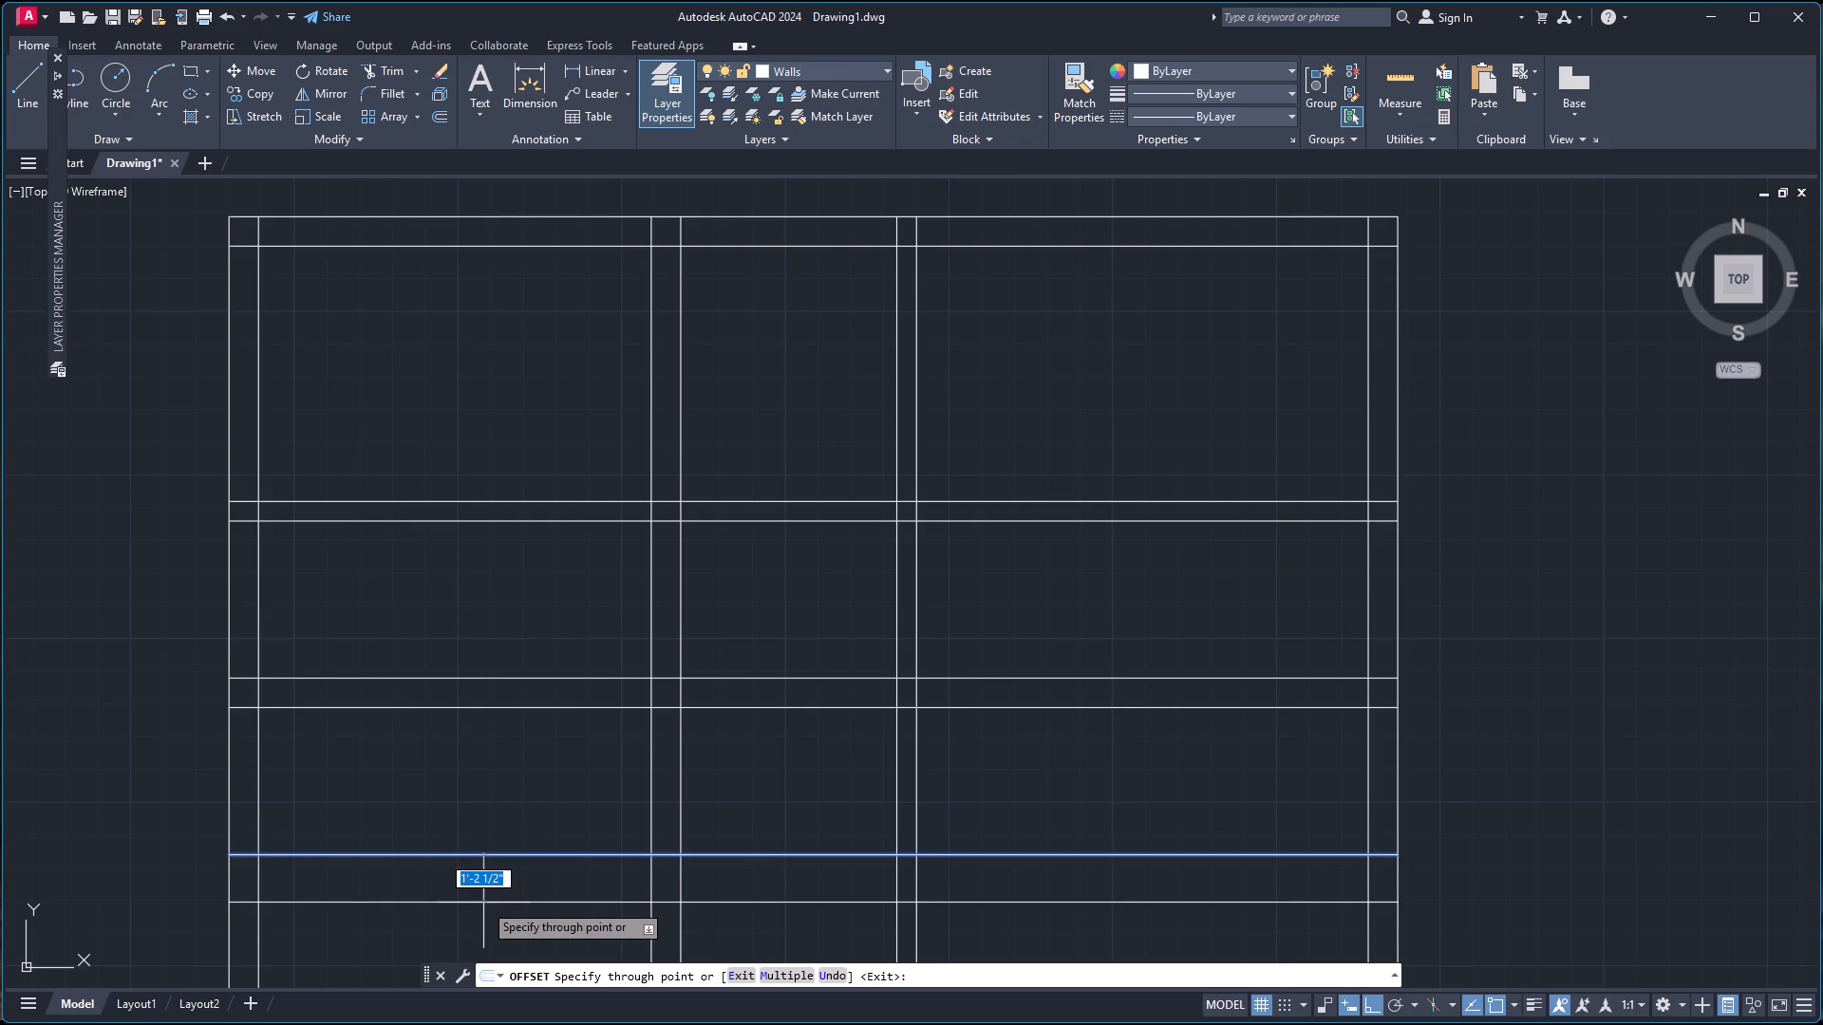
key(6)
key(Return)
key(Escape)
Trim the upper 6" partition and the horizontal 9" wall out of the left room.
text(tr)
key(Return)
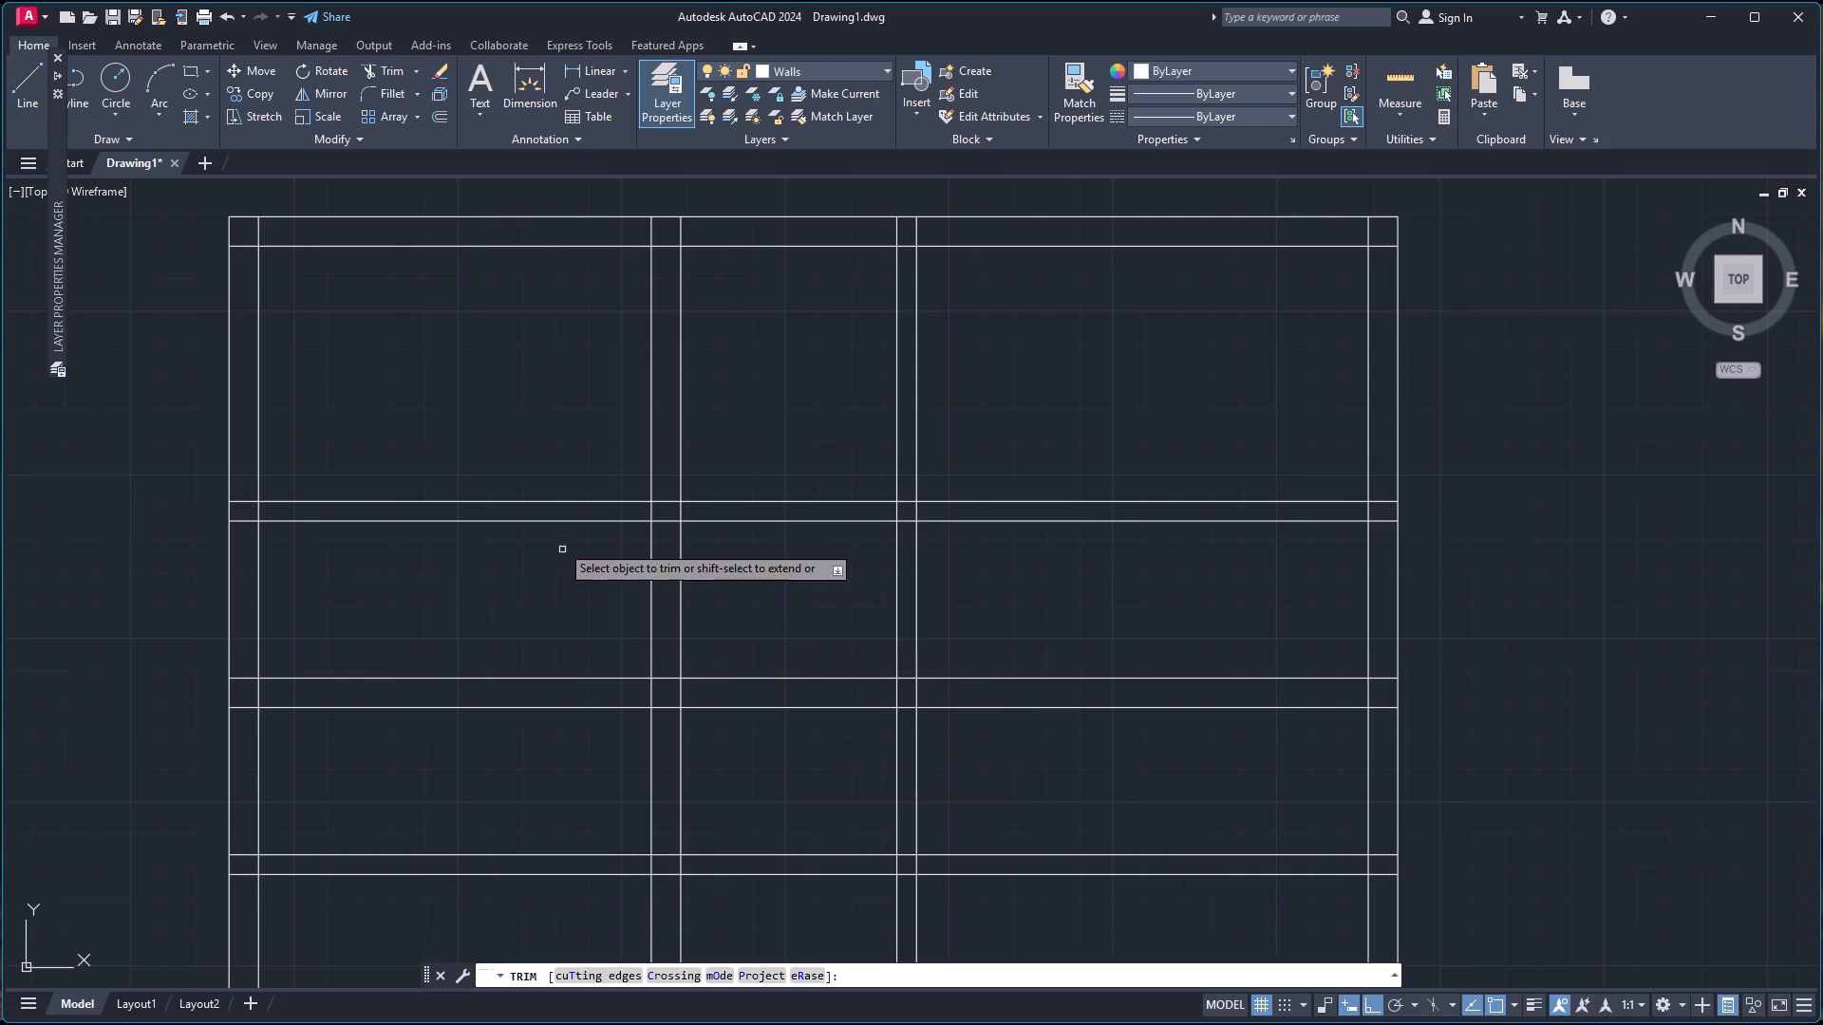
click(504, 436)
click(506, 594)
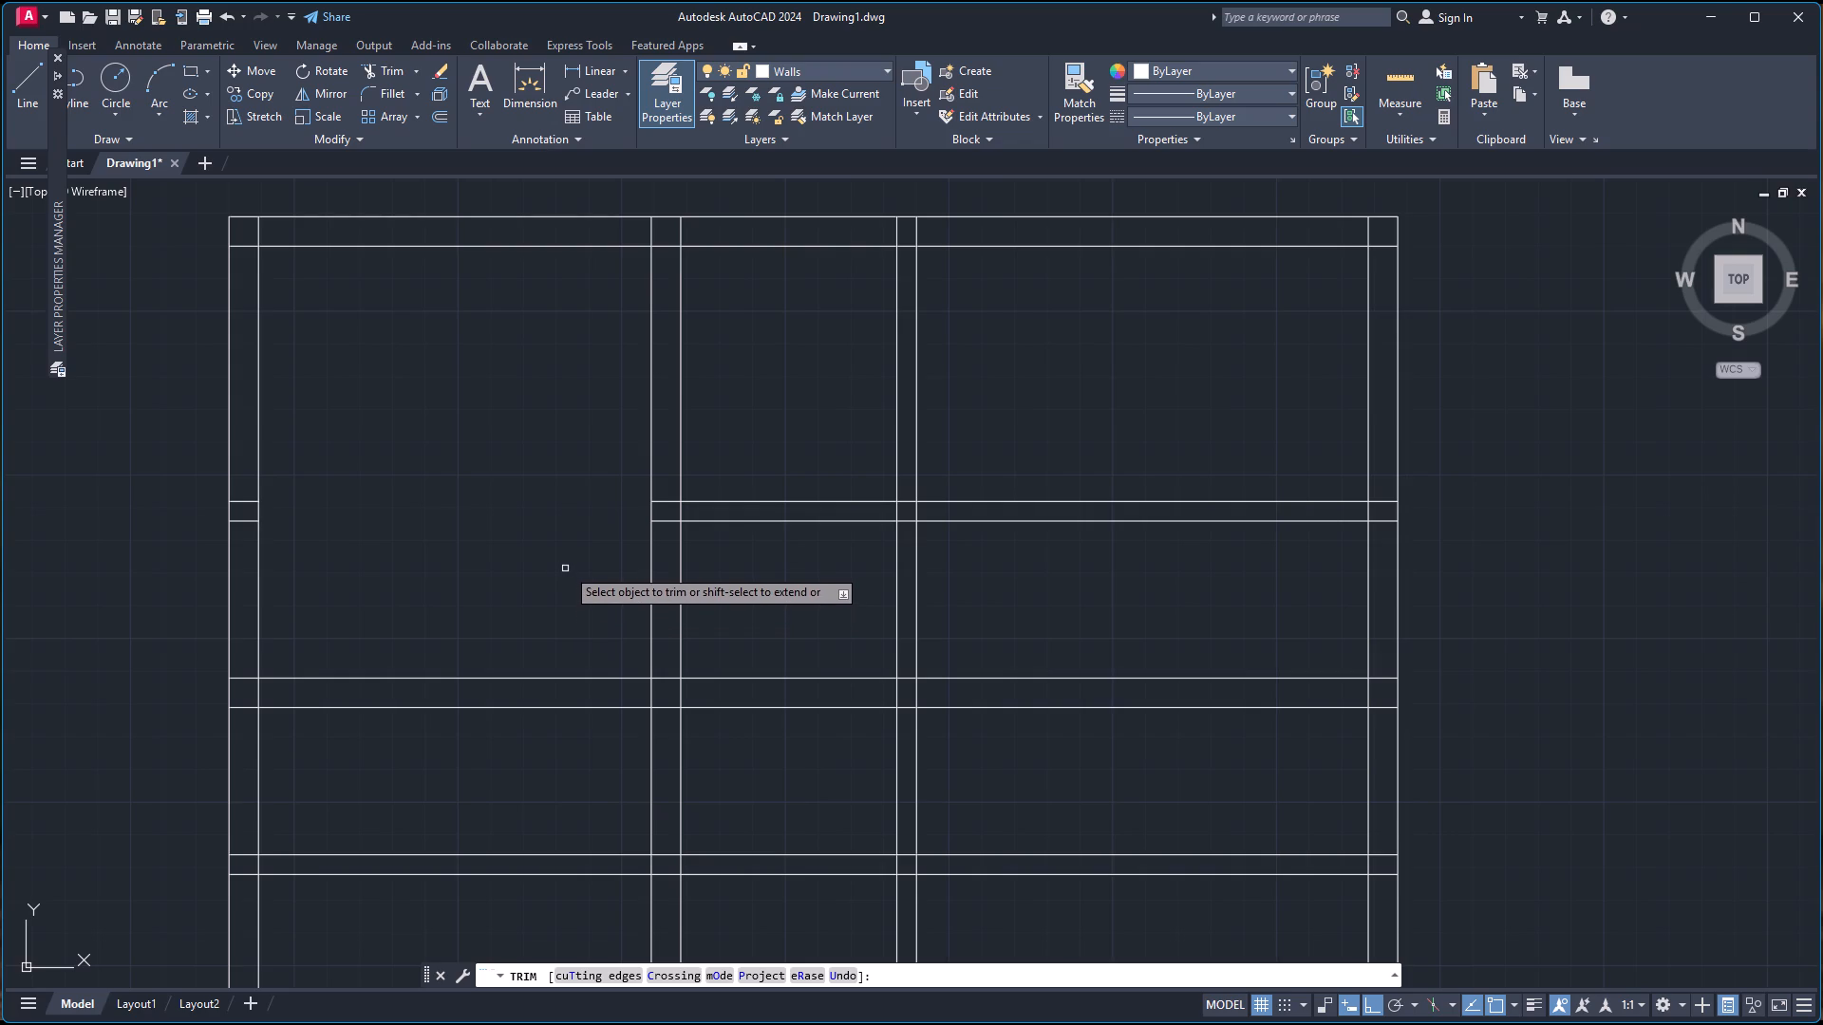
click(401, 587)
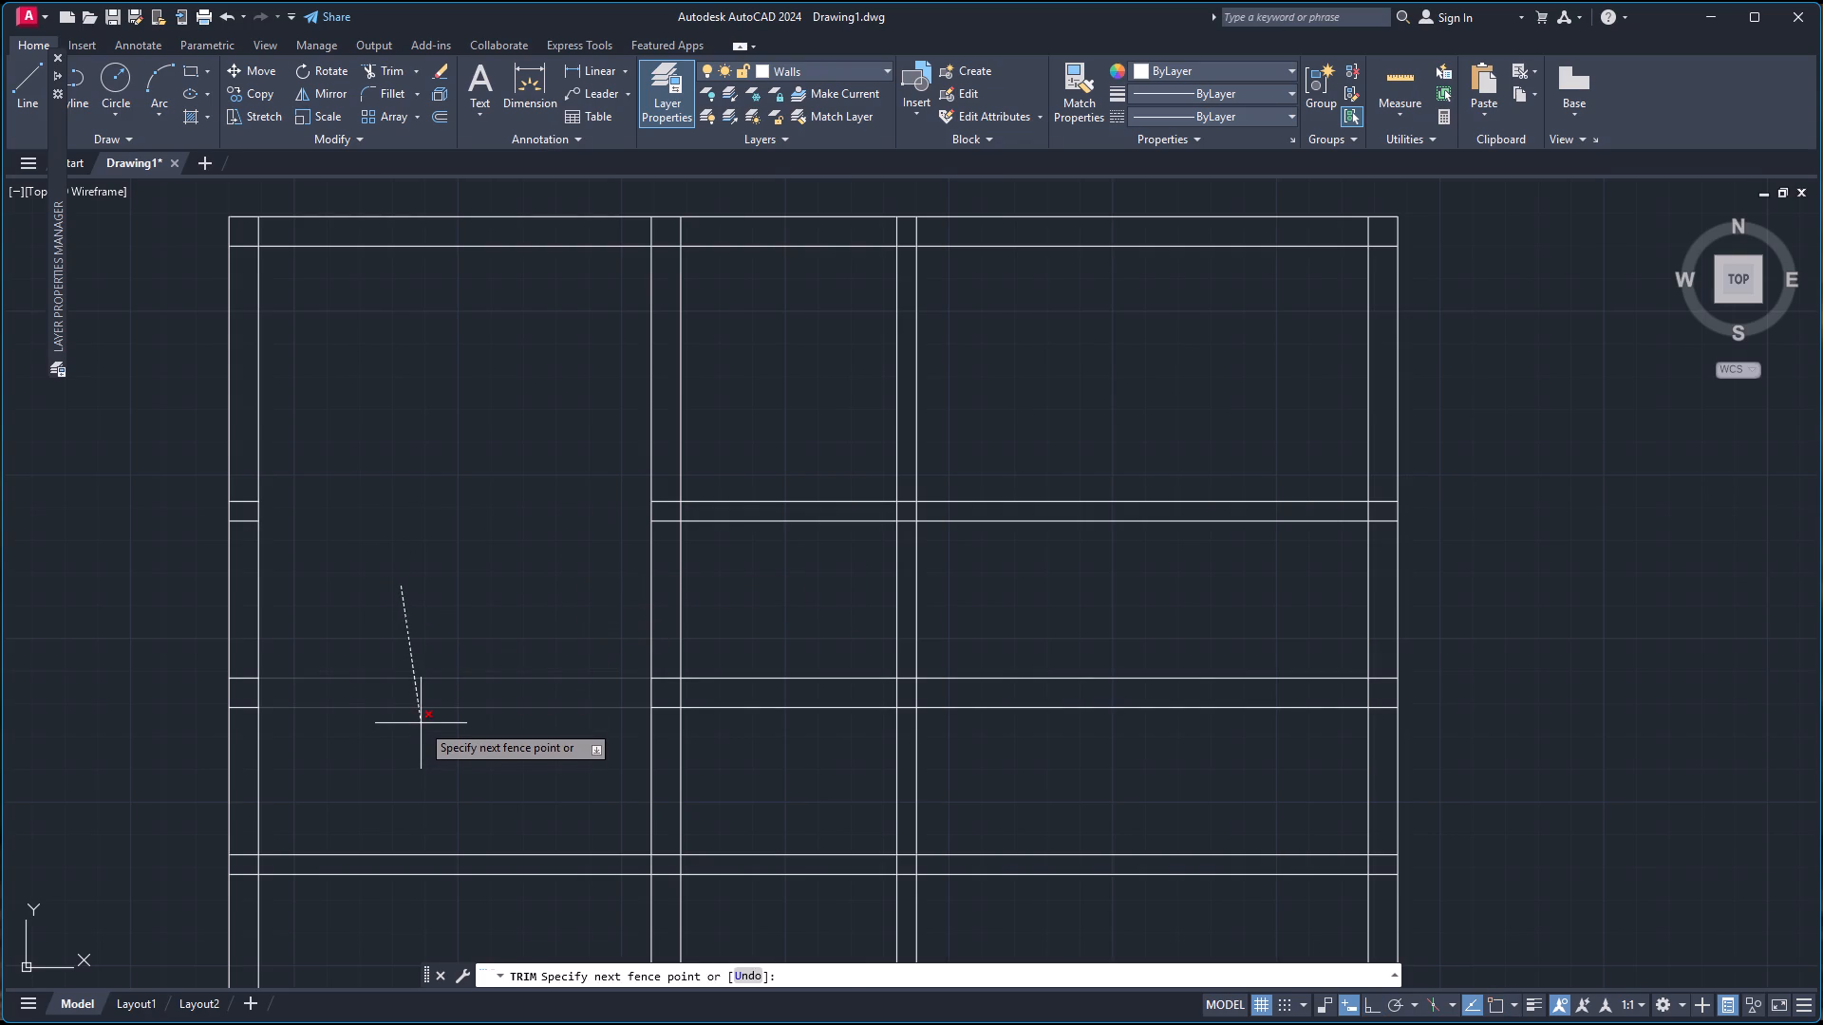
click(421, 722)
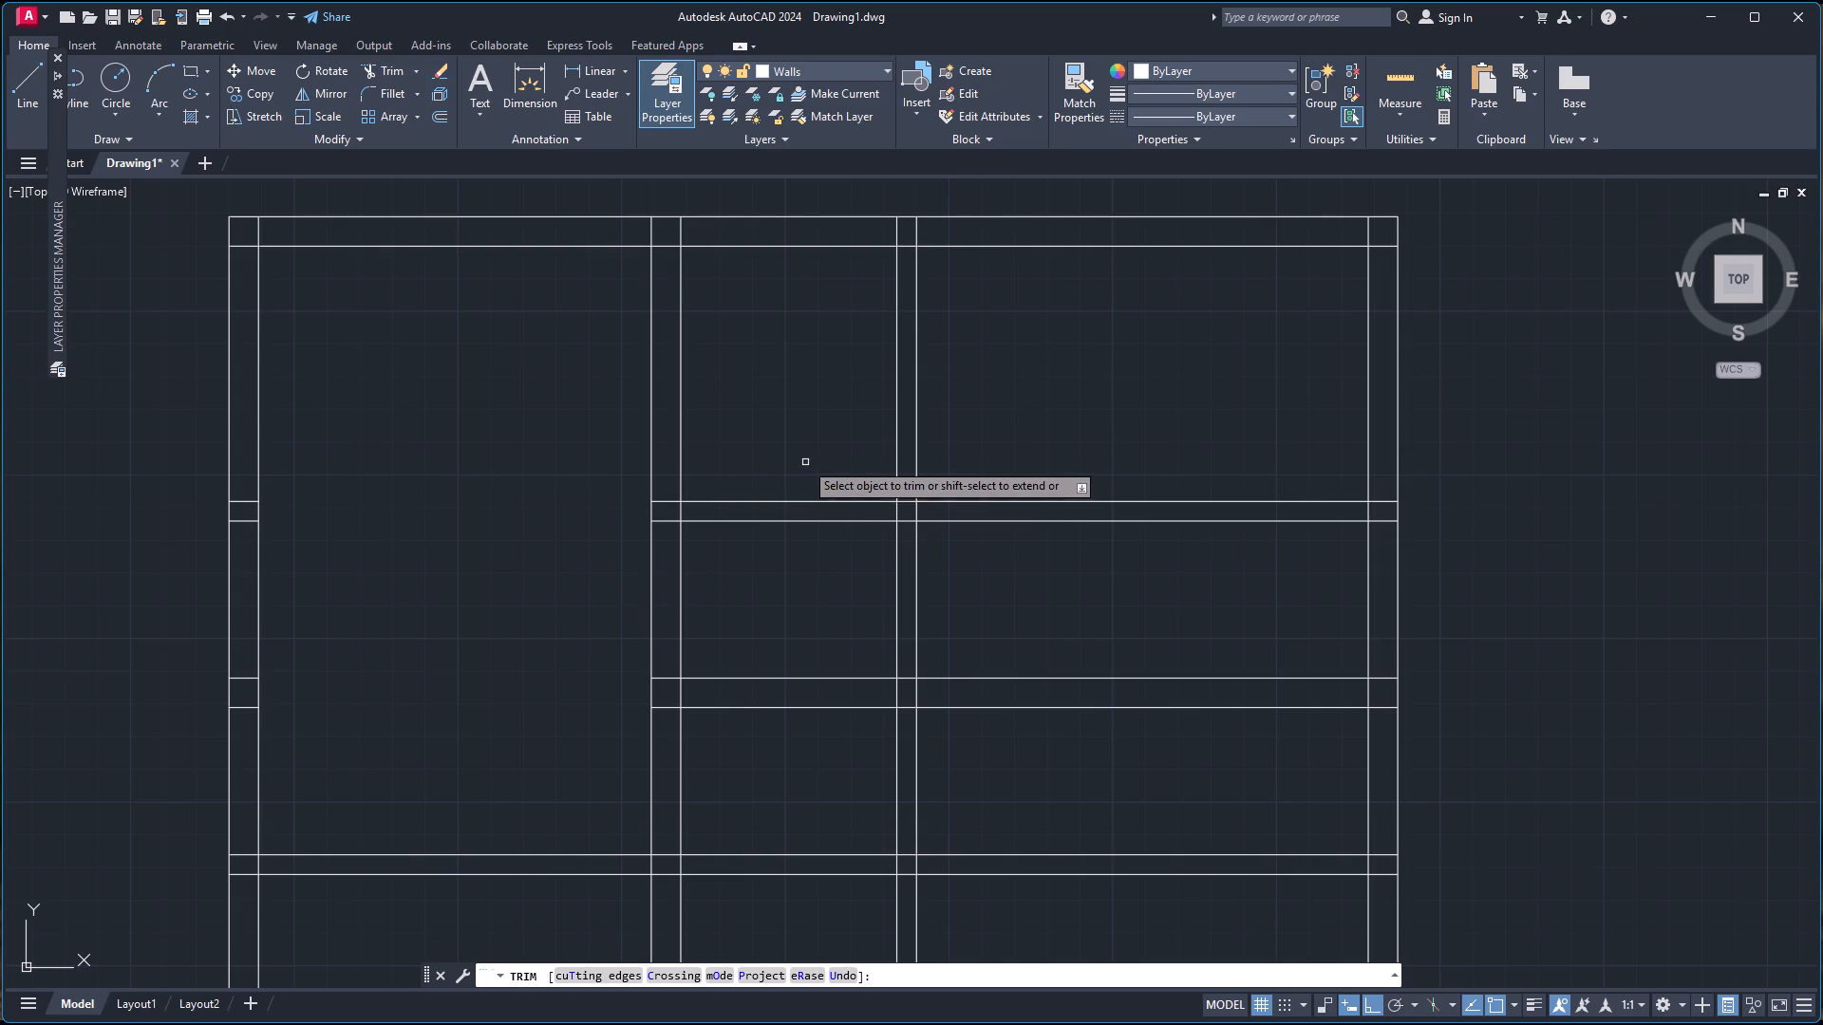
Trim the upper and lowest horizontal 6" partitions out of the bay between the vertical partition and the right outer wall.
click(1093, 438)
click(1139, 575)
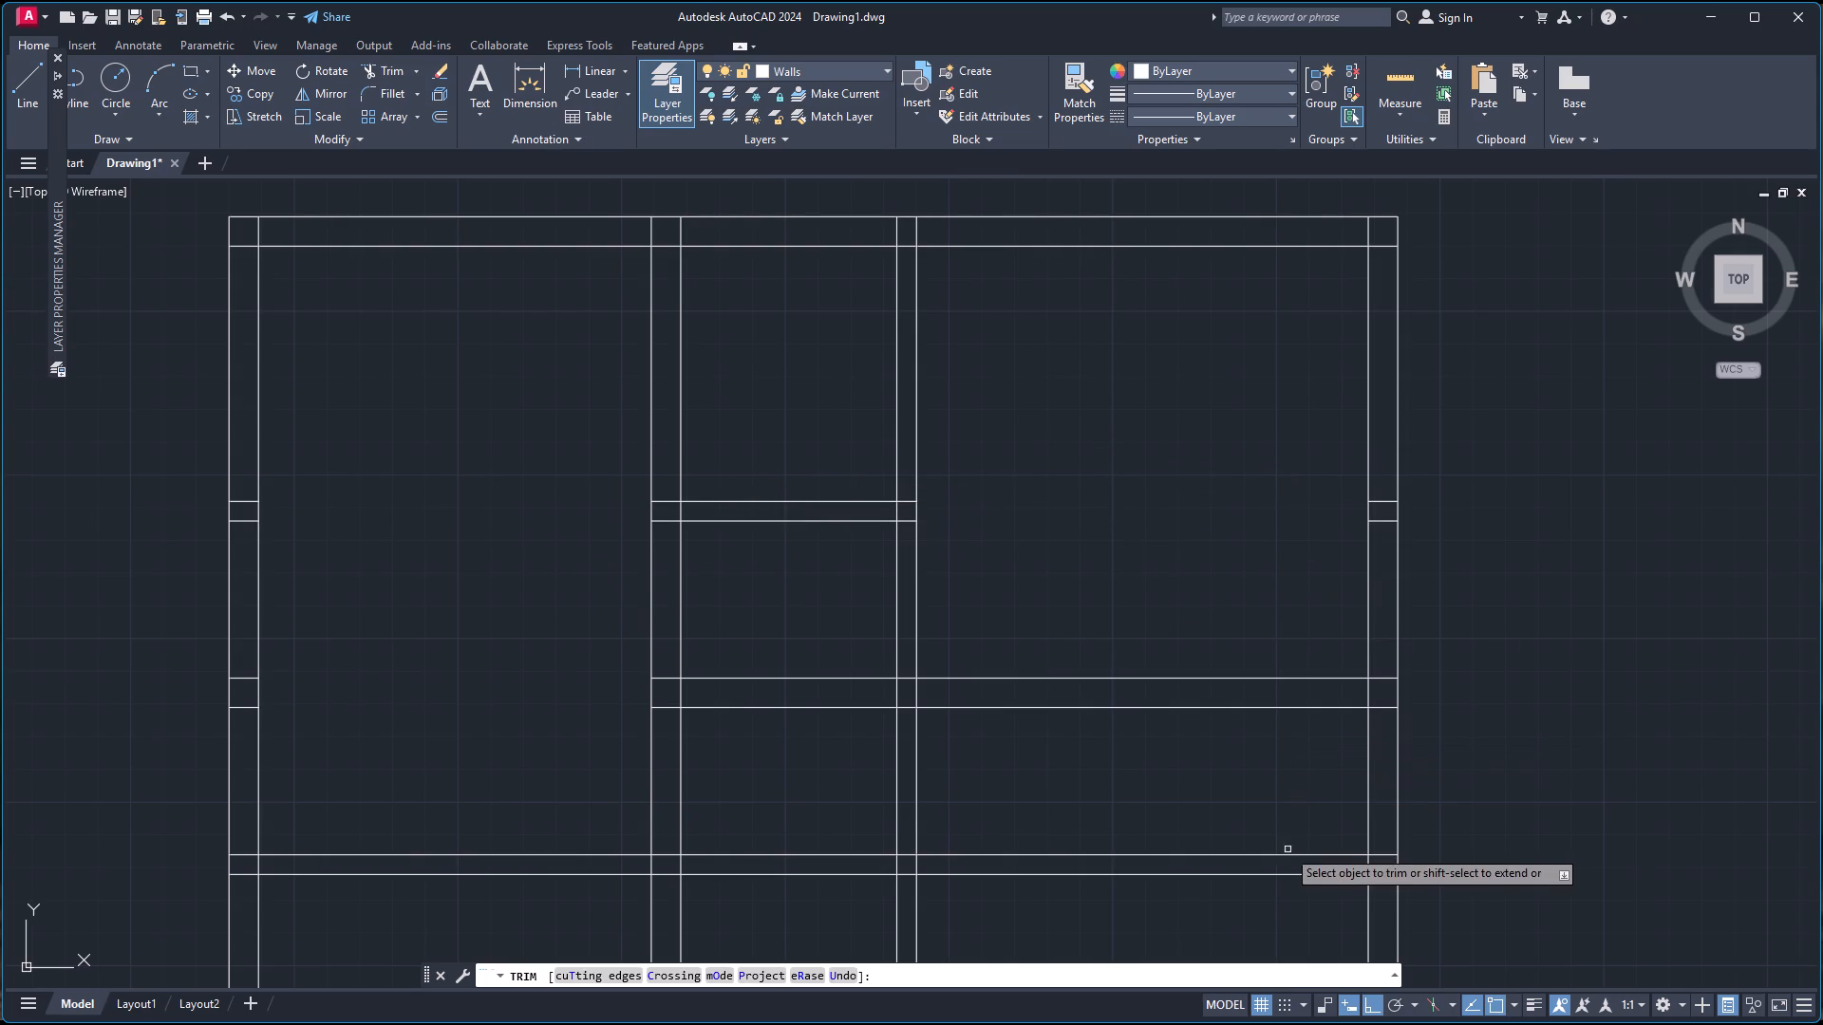
click(1193, 820)
click(1198, 895)
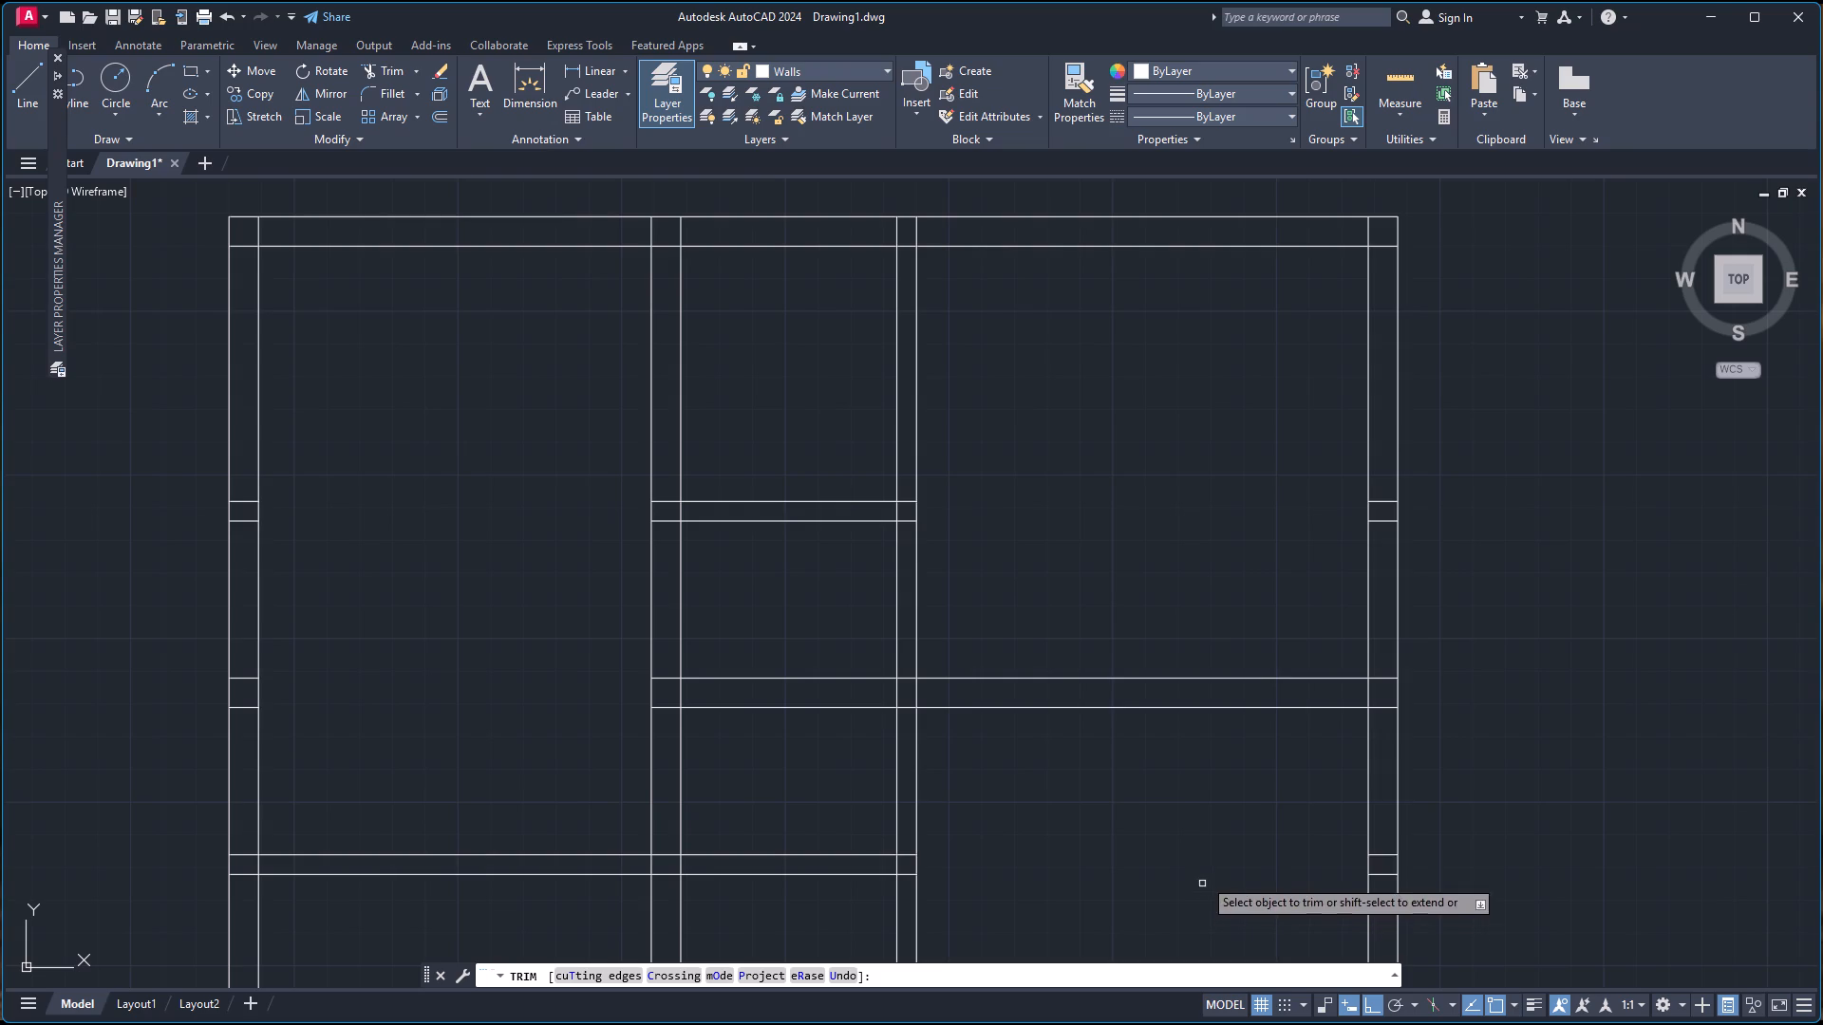
Trim away the leftover horizontal stubs inside the right outer wall and the upper stubs inside the left outer wall.
click(1382, 494)
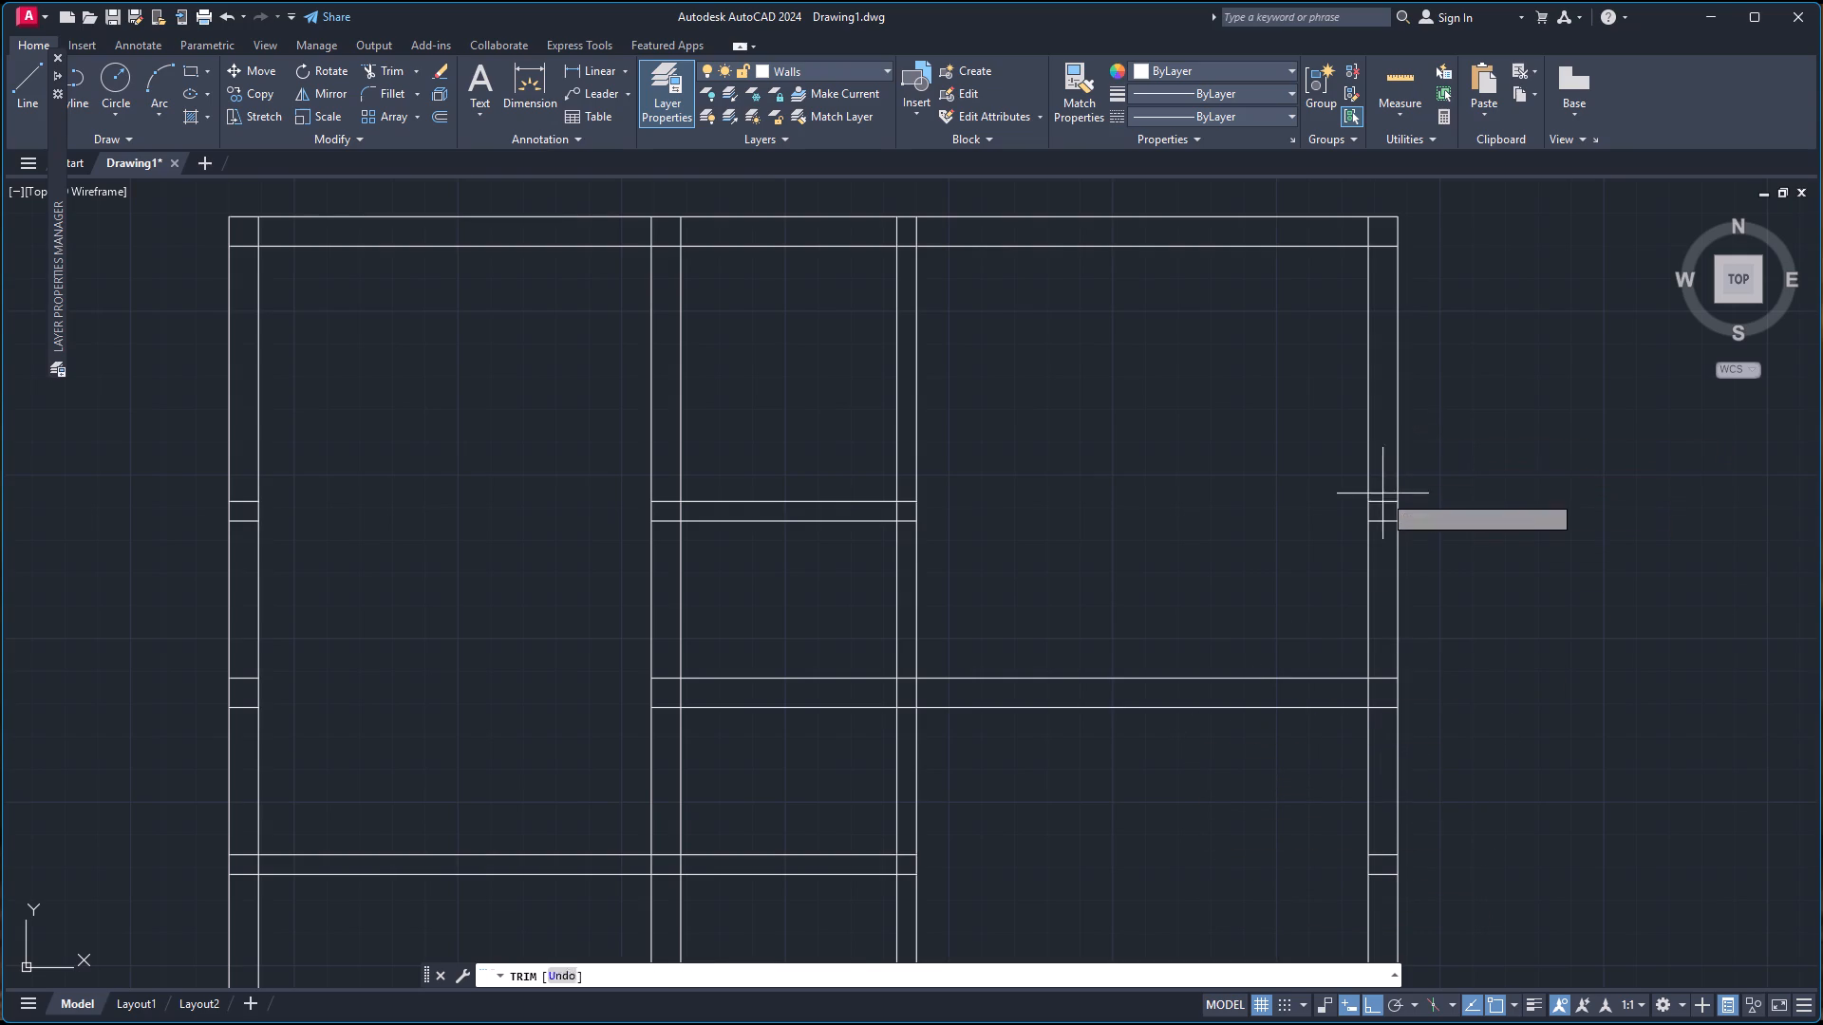
click(1386, 531)
click(1381, 840)
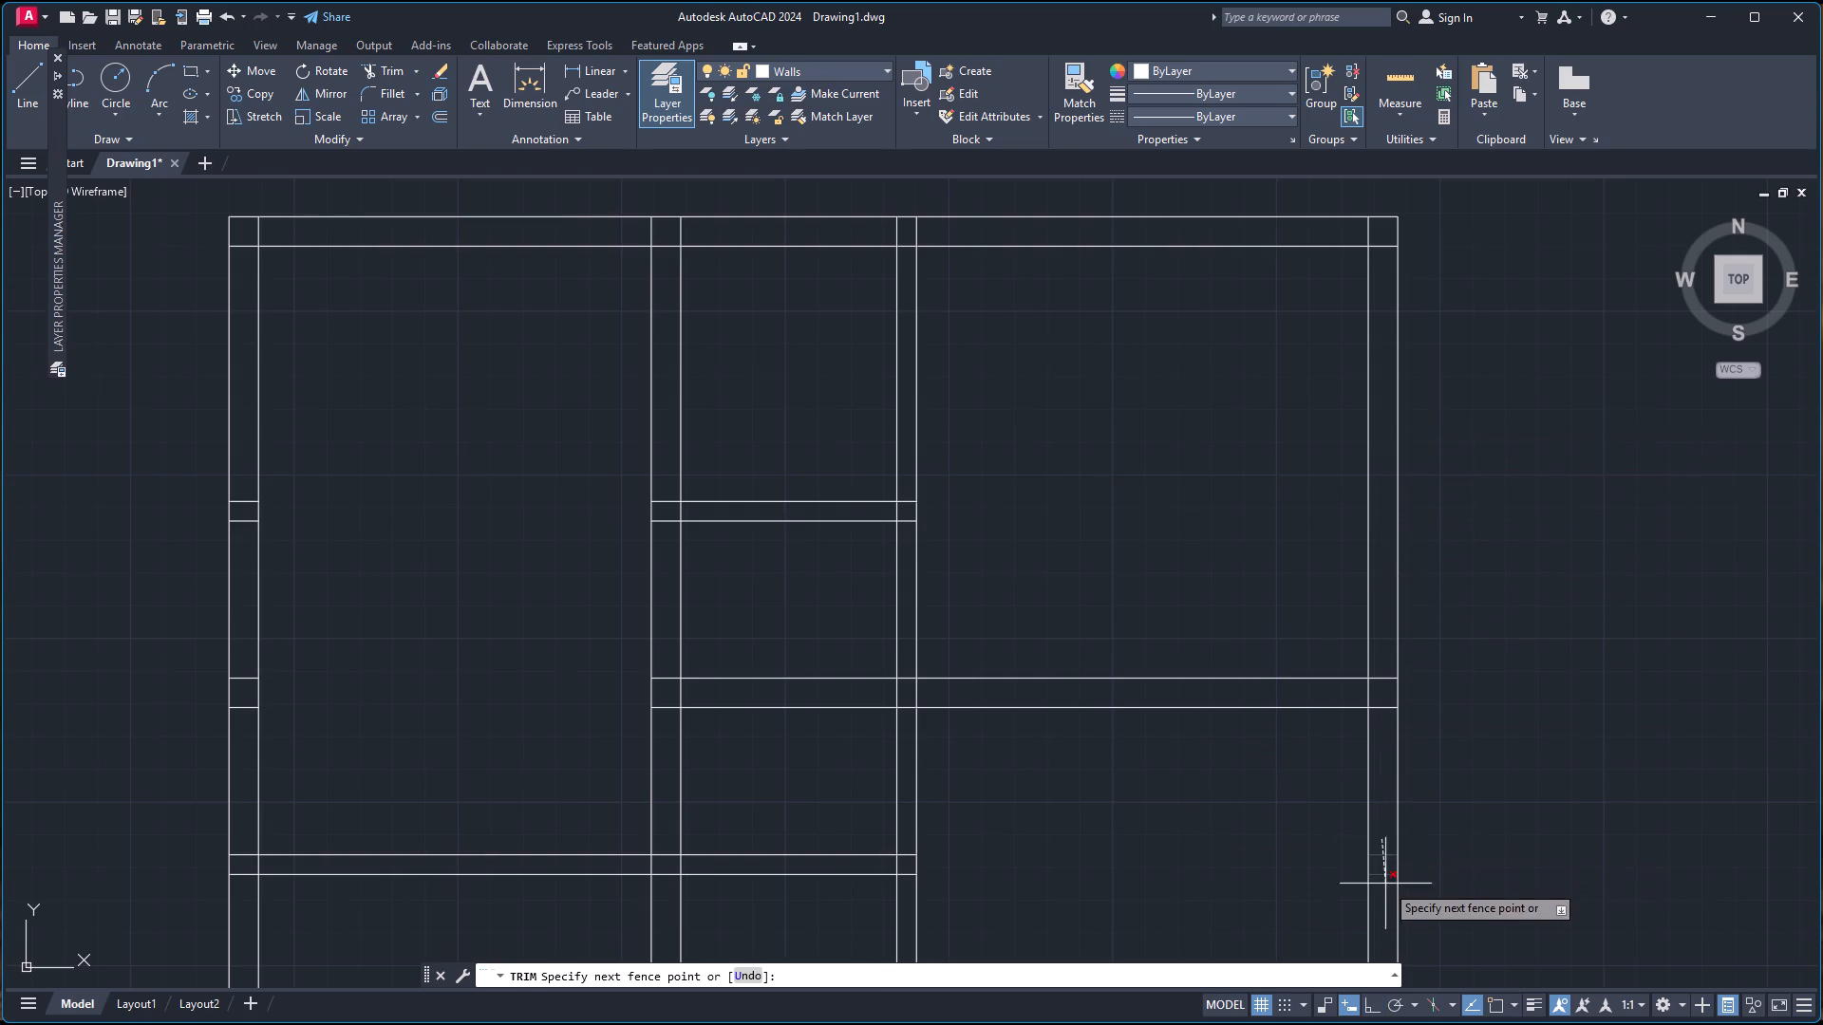
click(1385, 884)
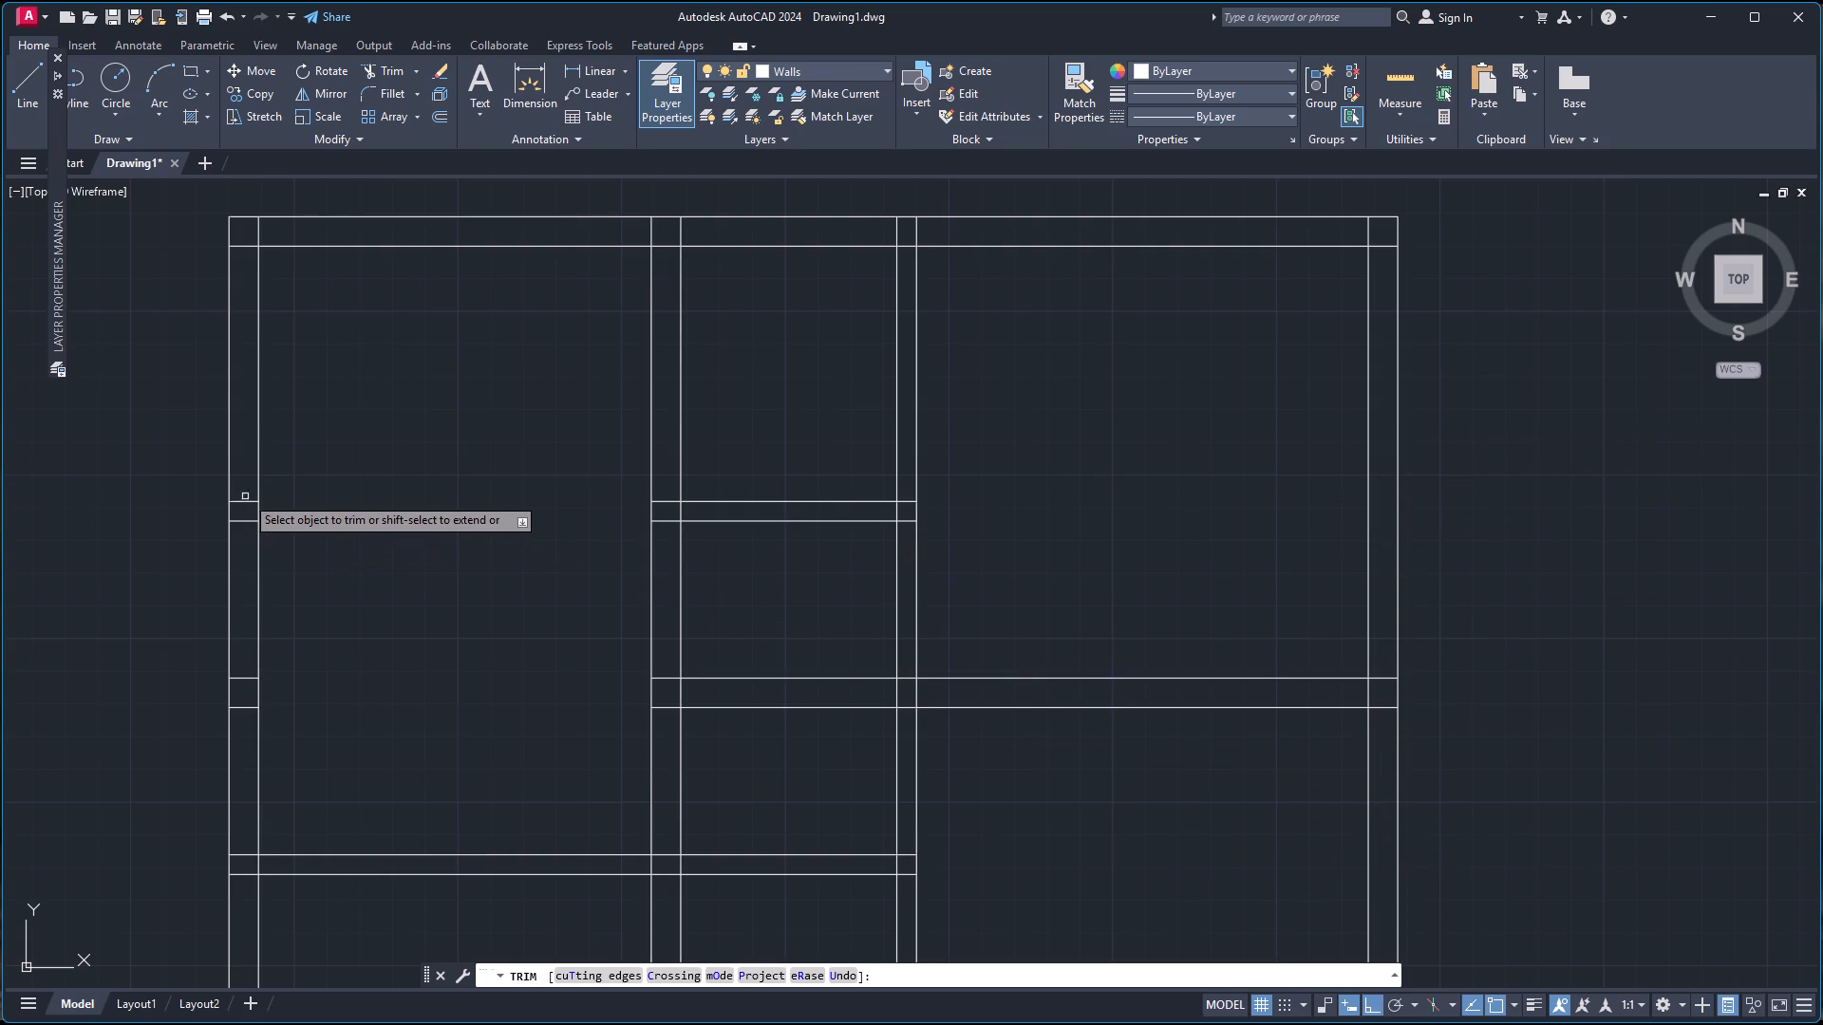
click(245, 478)
click(238, 740)
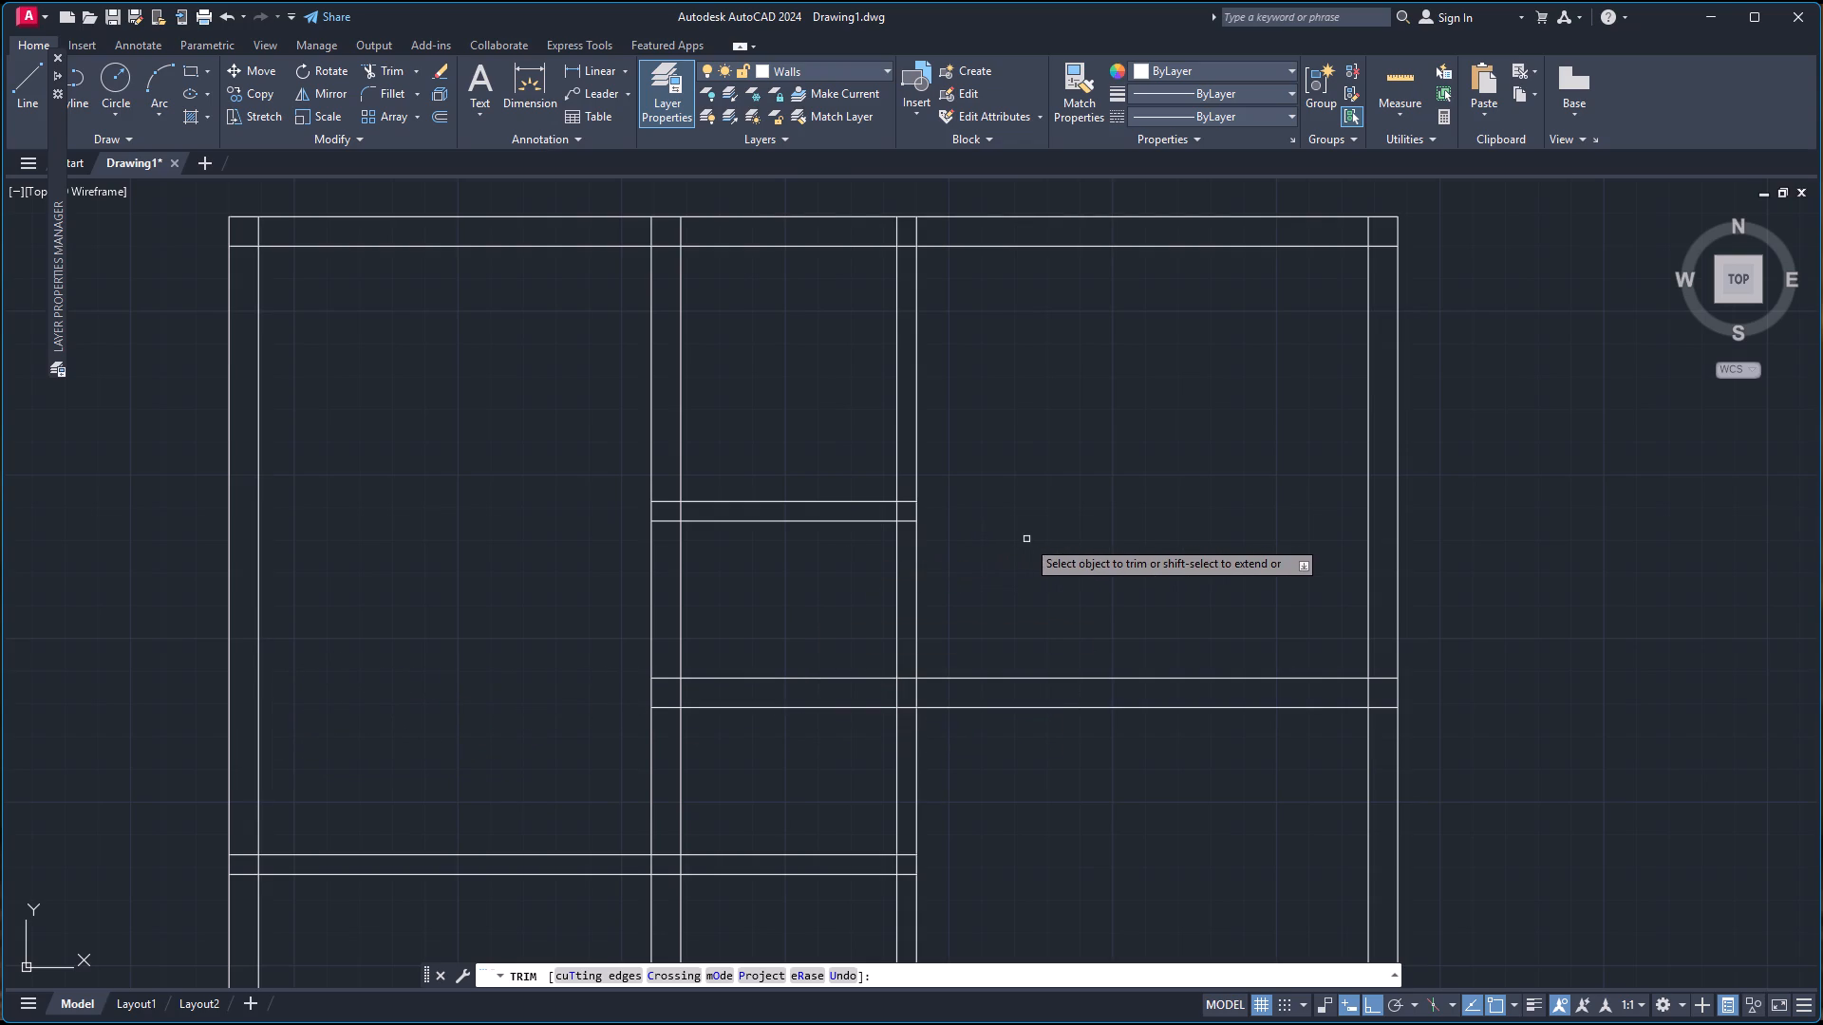
Trim the lowest horizontal partition beyond the second vertical wall, including its leftover stubs inside the vertical 6" partition.
click(771, 792)
click(778, 929)
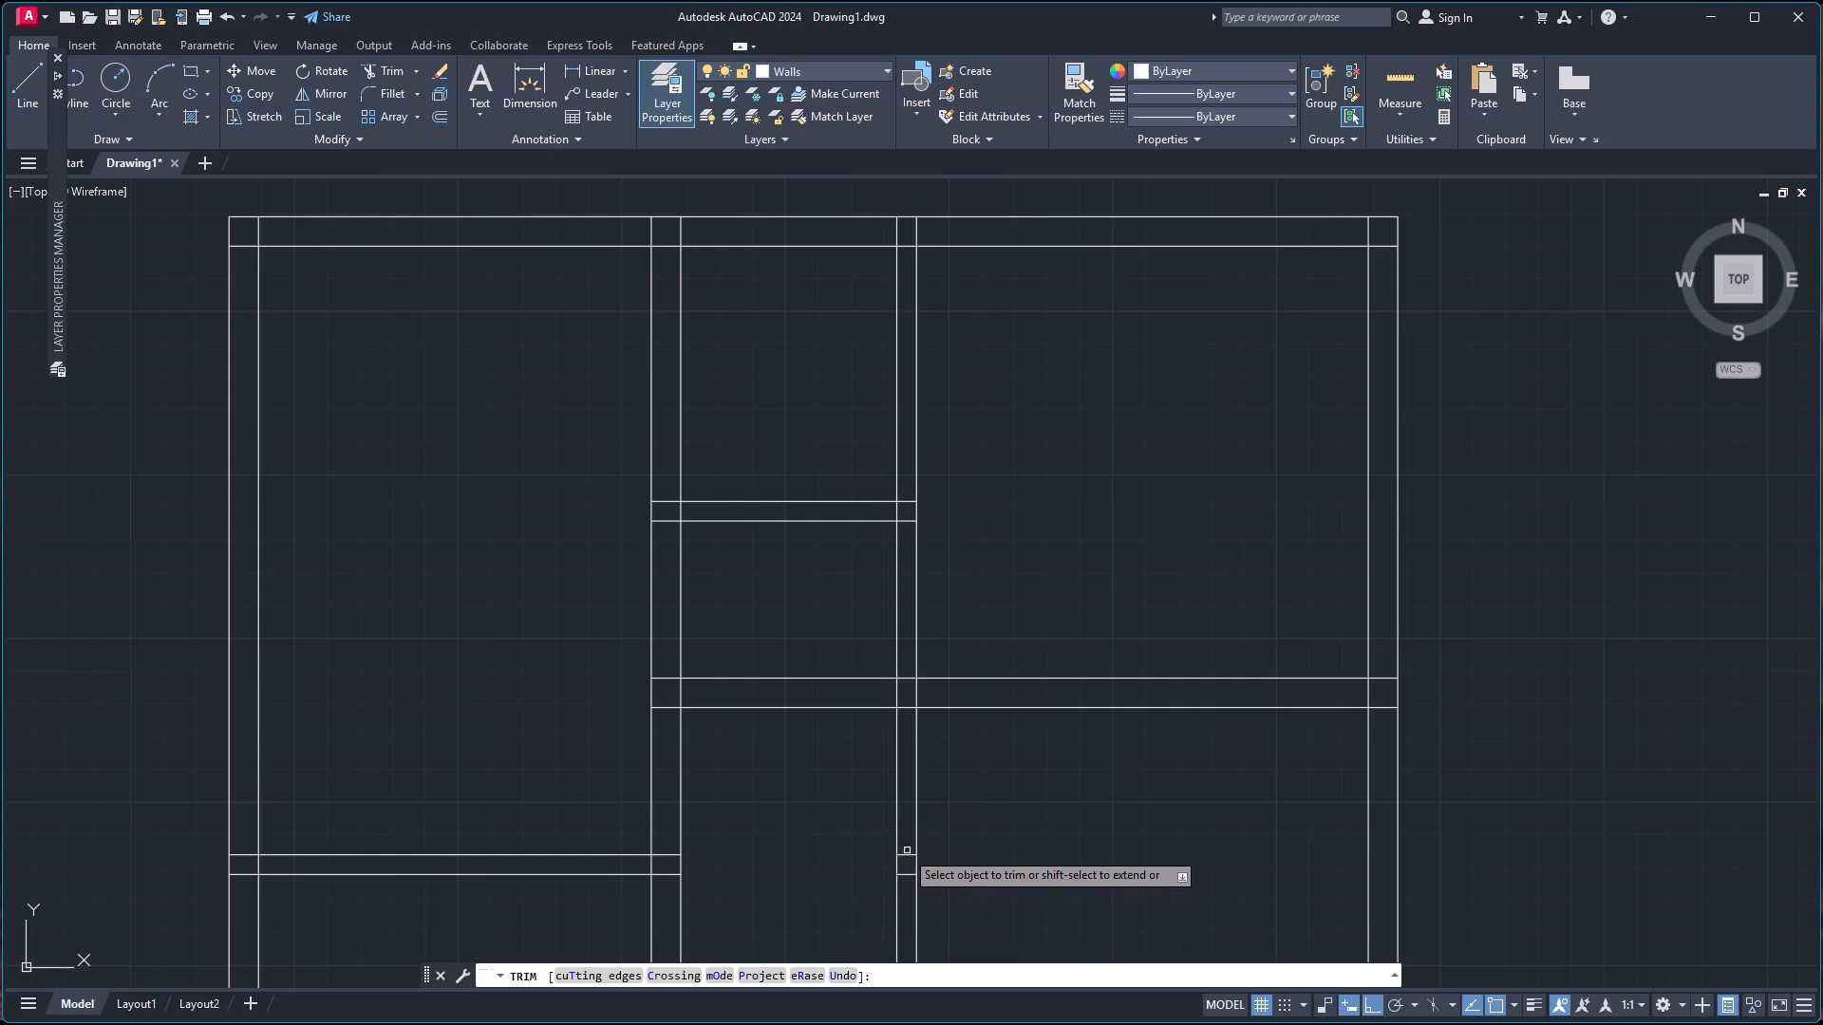
click(905, 850)
click(907, 883)
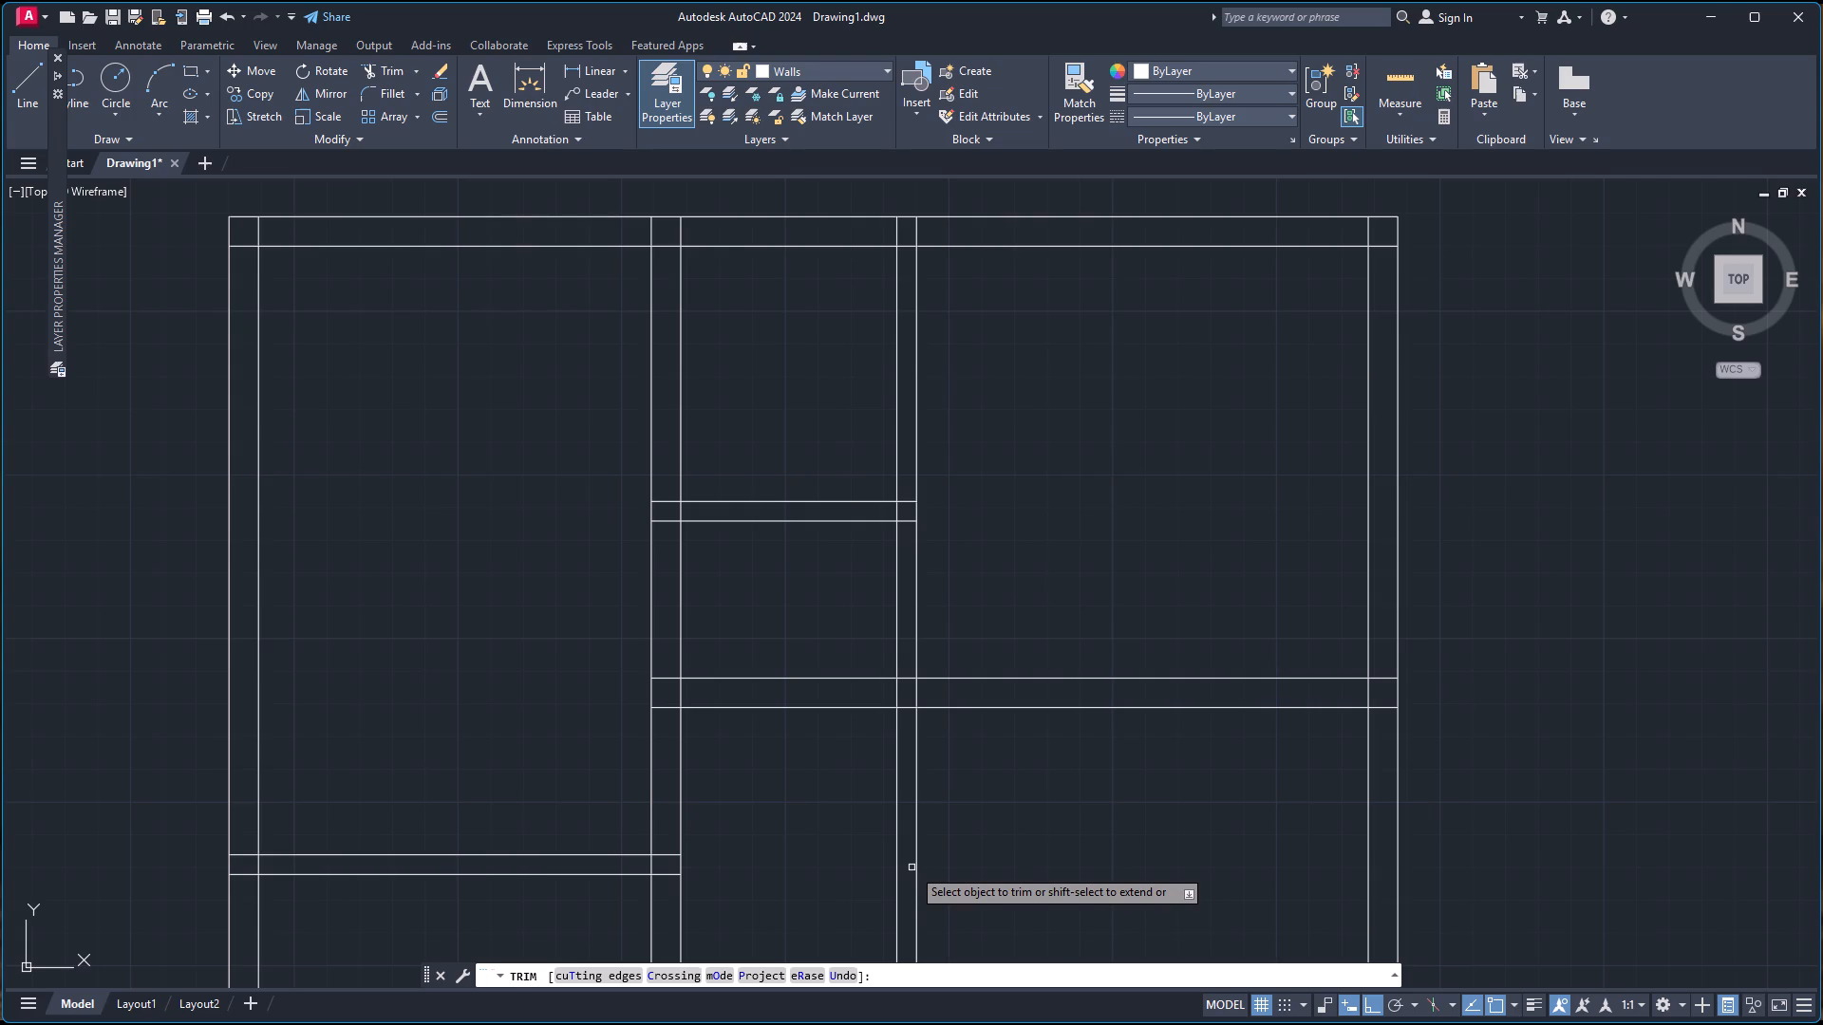
Trim both lines of the vertical 6" partition below the horizontal 9" wall.
click(885, 776)
click(1068, 776)
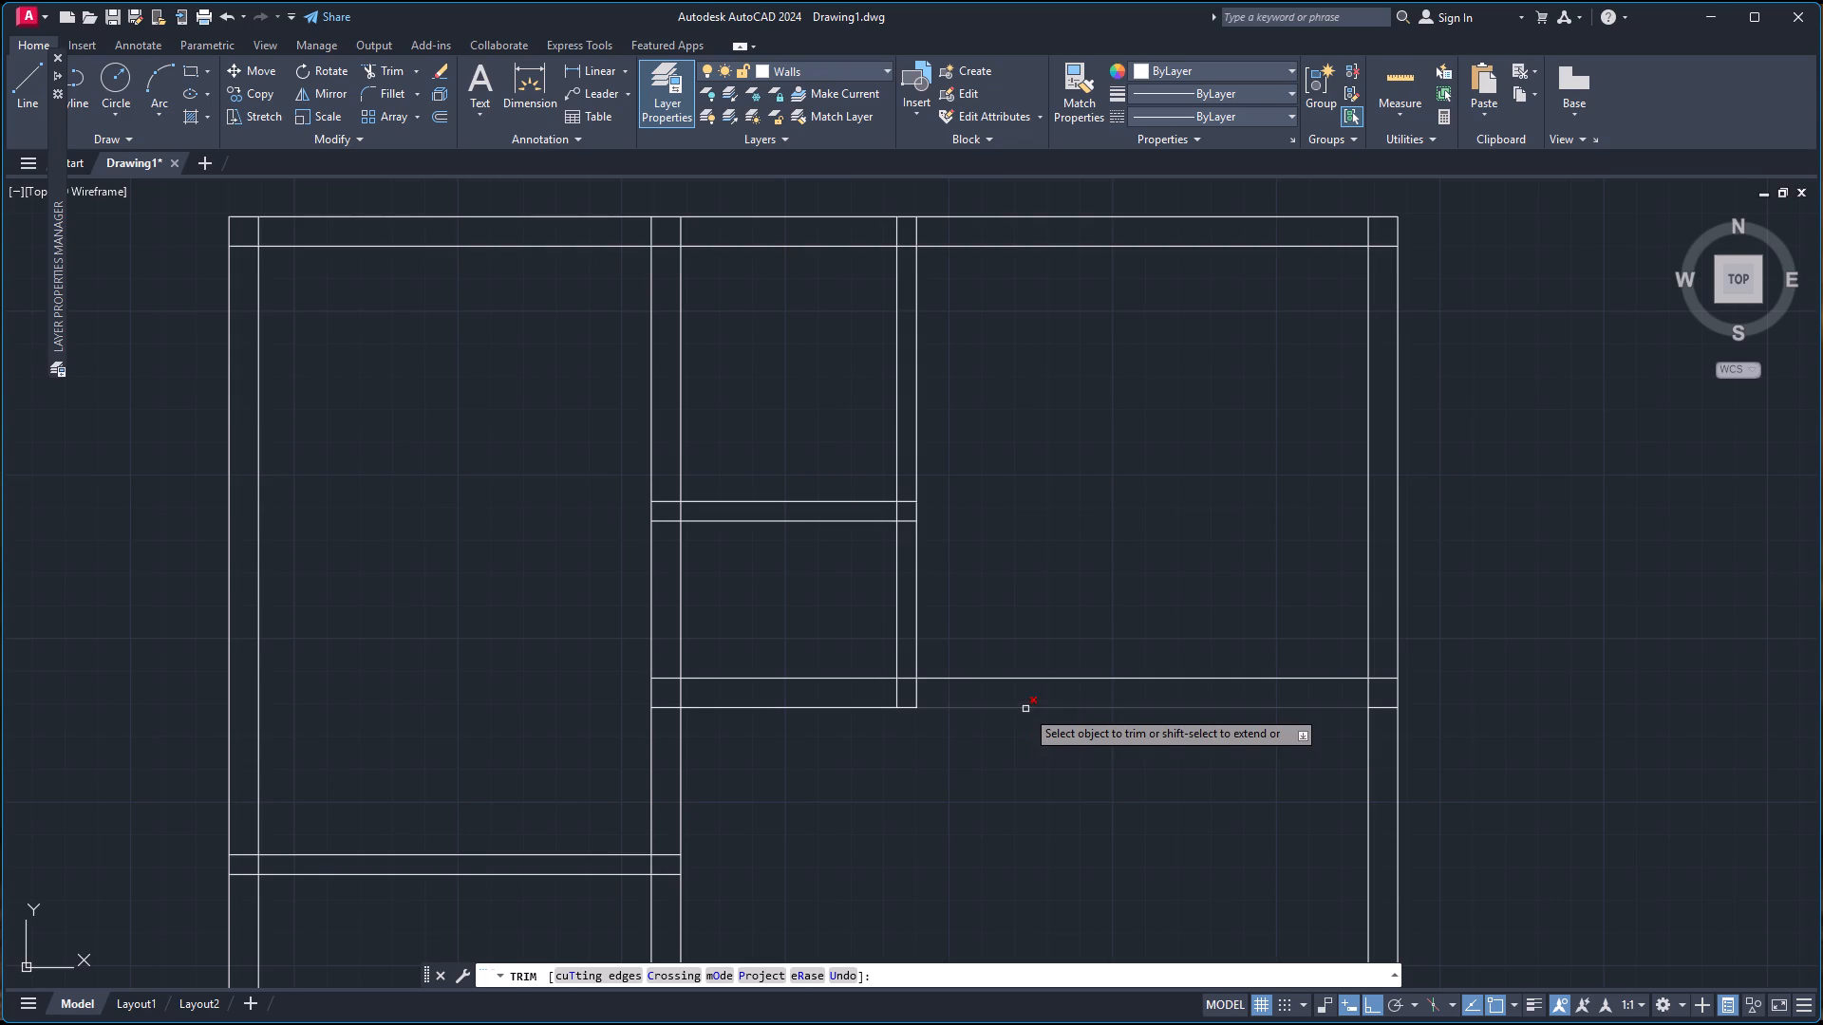
Close the Layer Properties Manager palette.
click(653, 92)
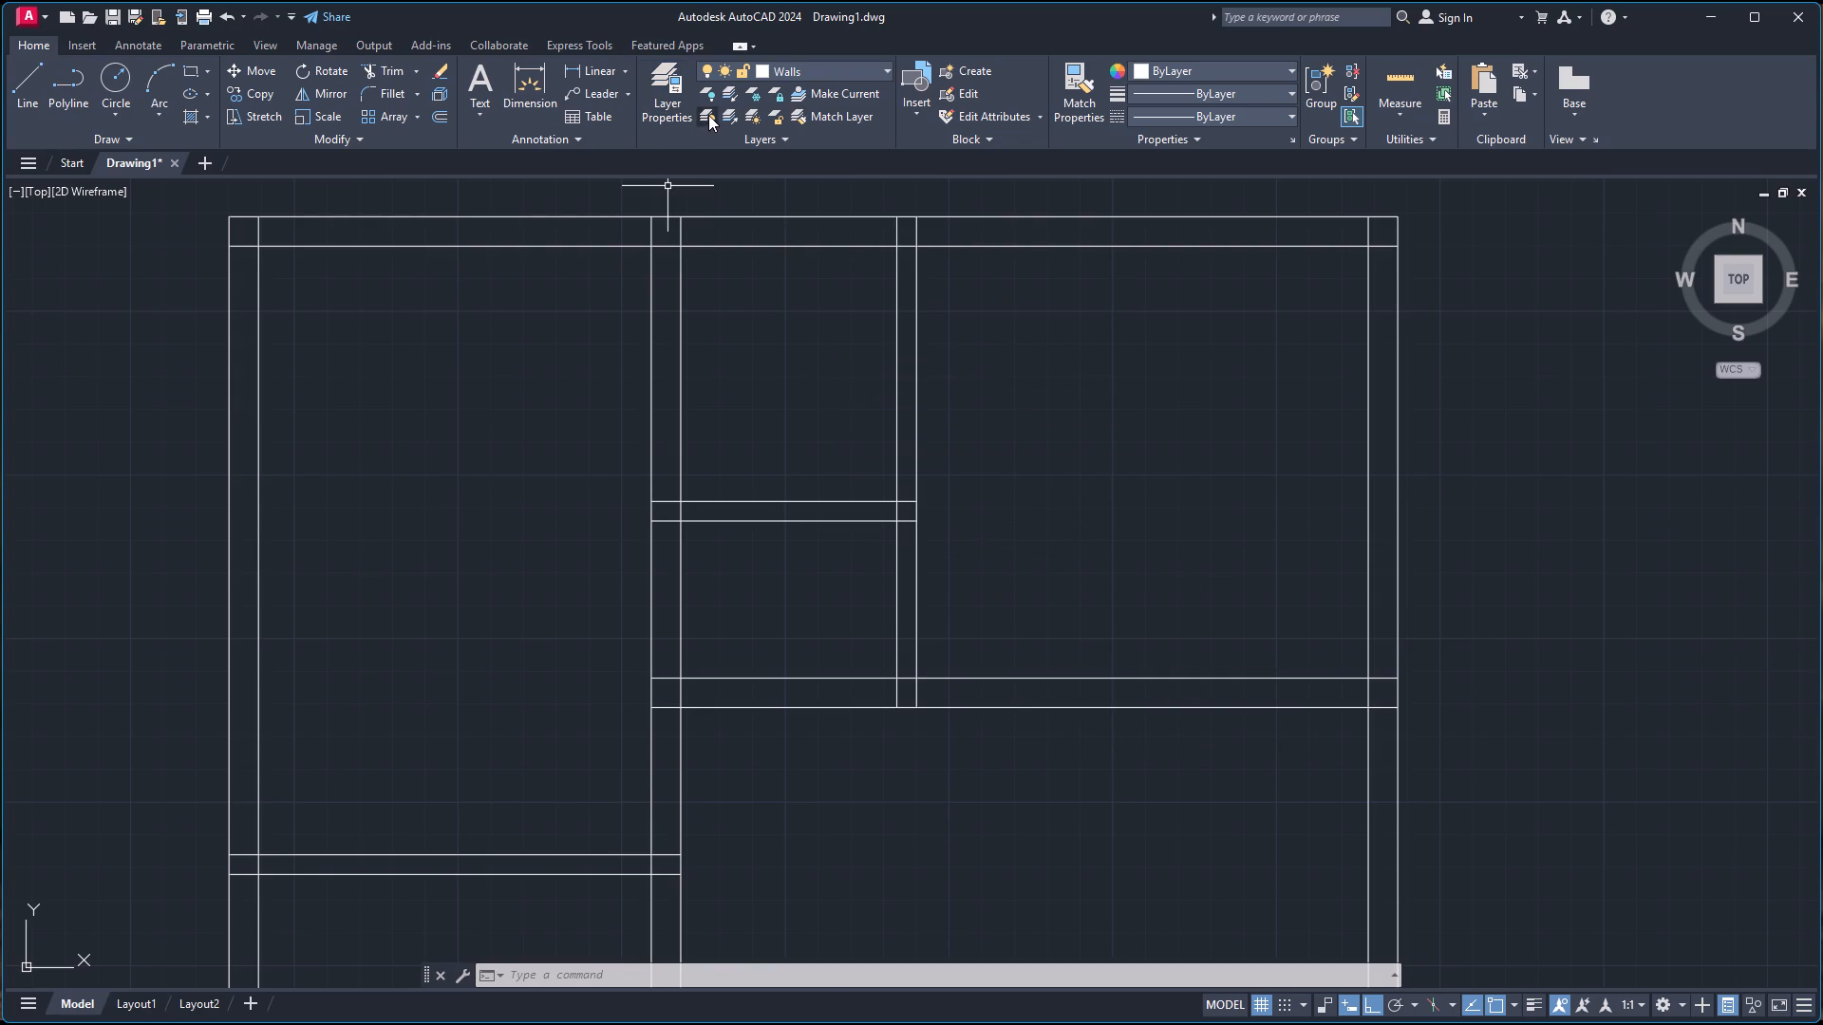
Quick-measure the inside dimensions of the upper rooms on both sides of the floor plan.
click(532, 93)
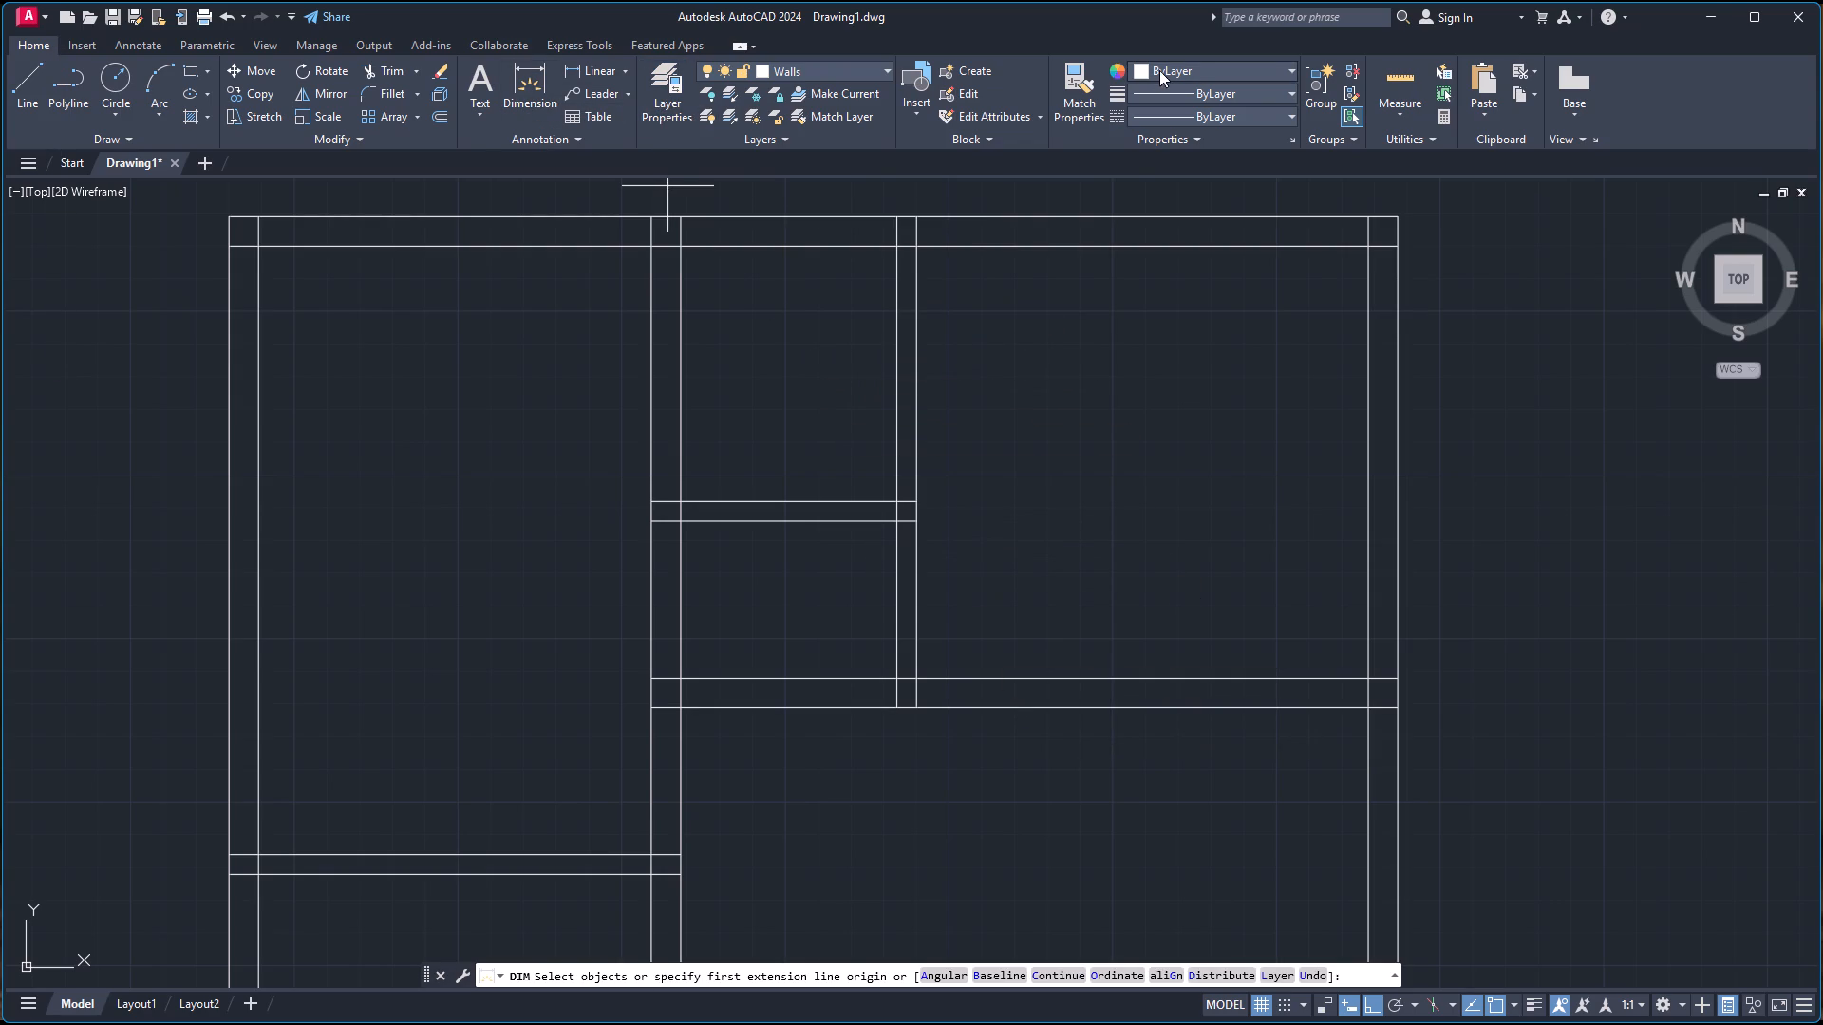
click(1398, 68)
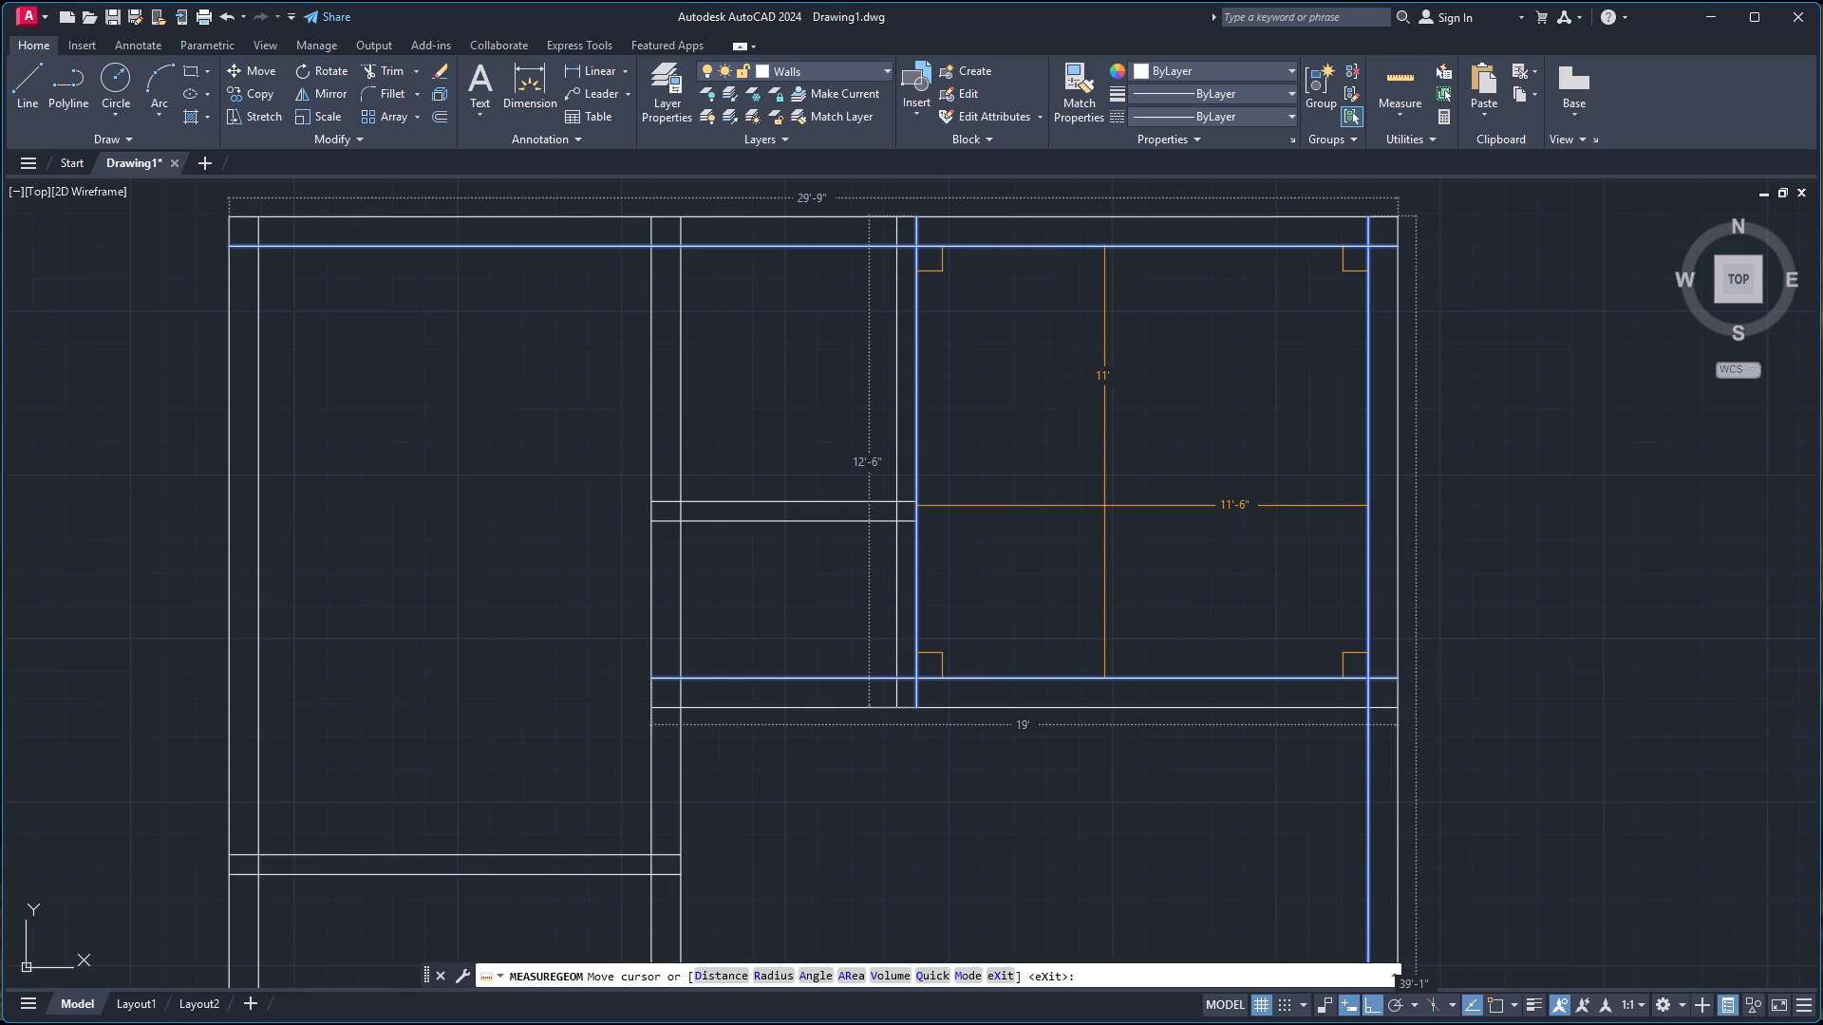
scroll(653, 611, down, 3)
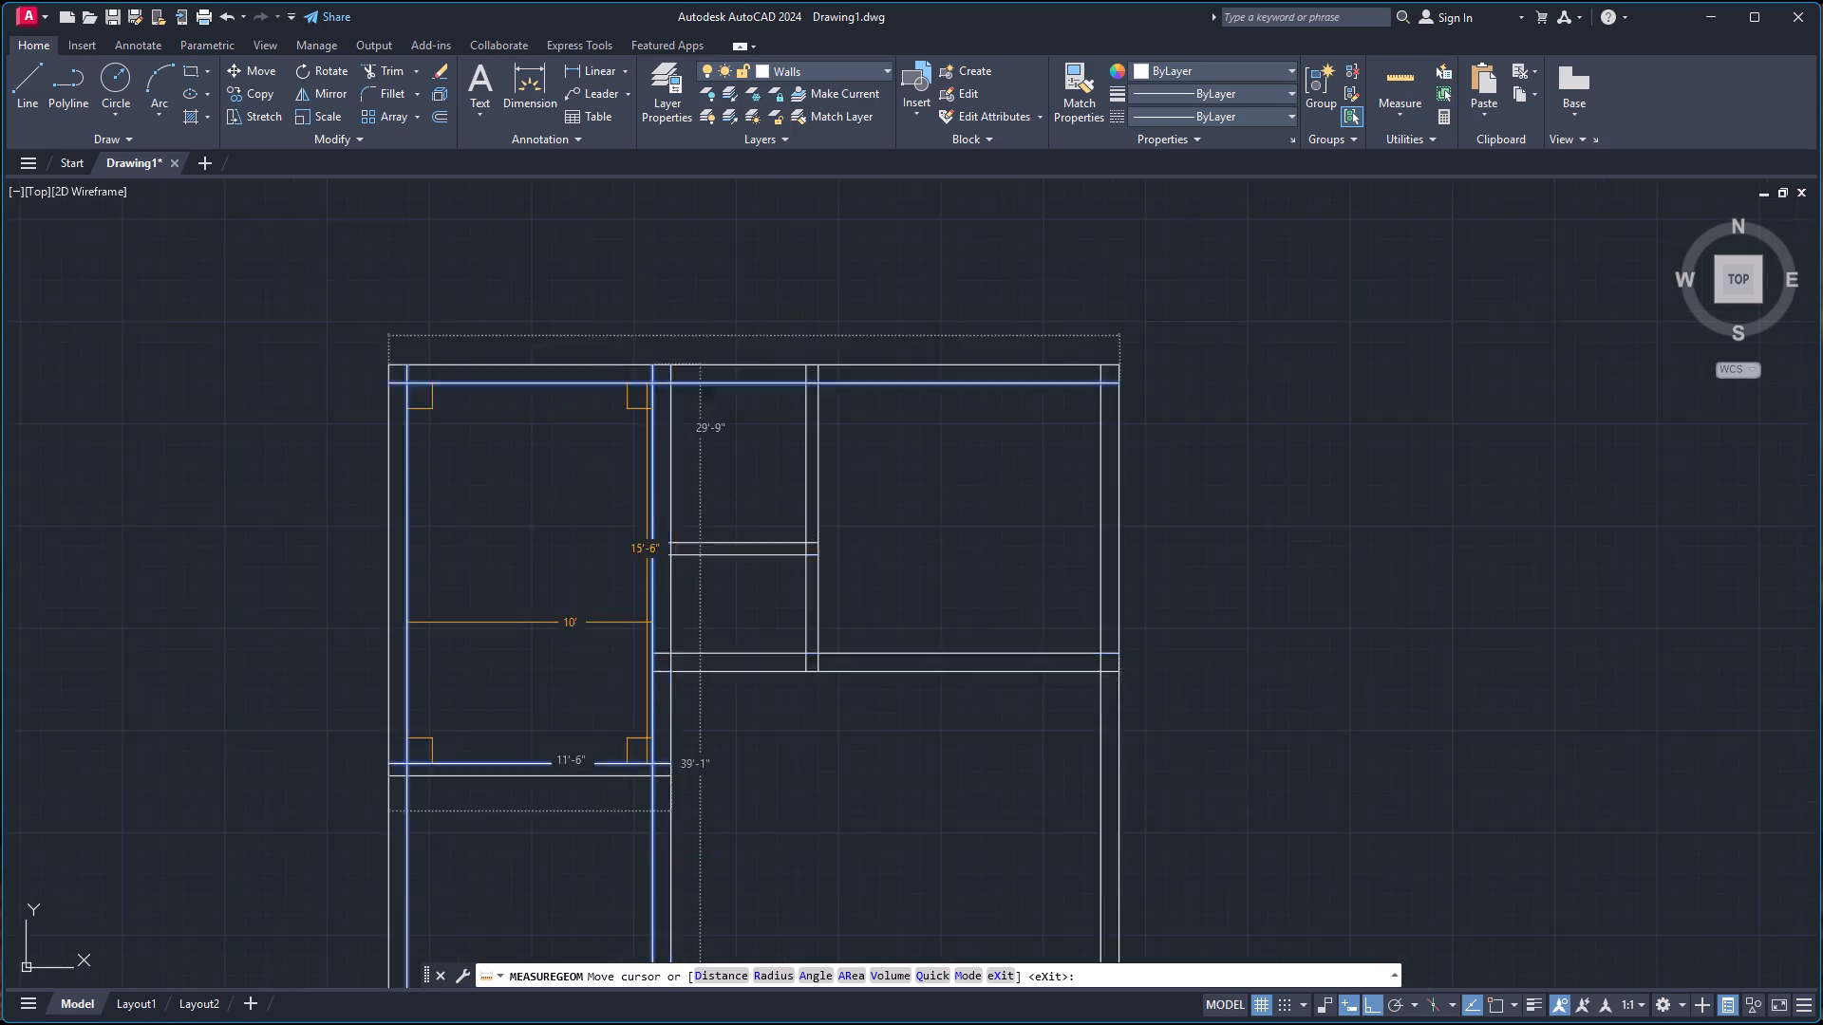
scroll(626, 753, up, 3)
key(Escape)
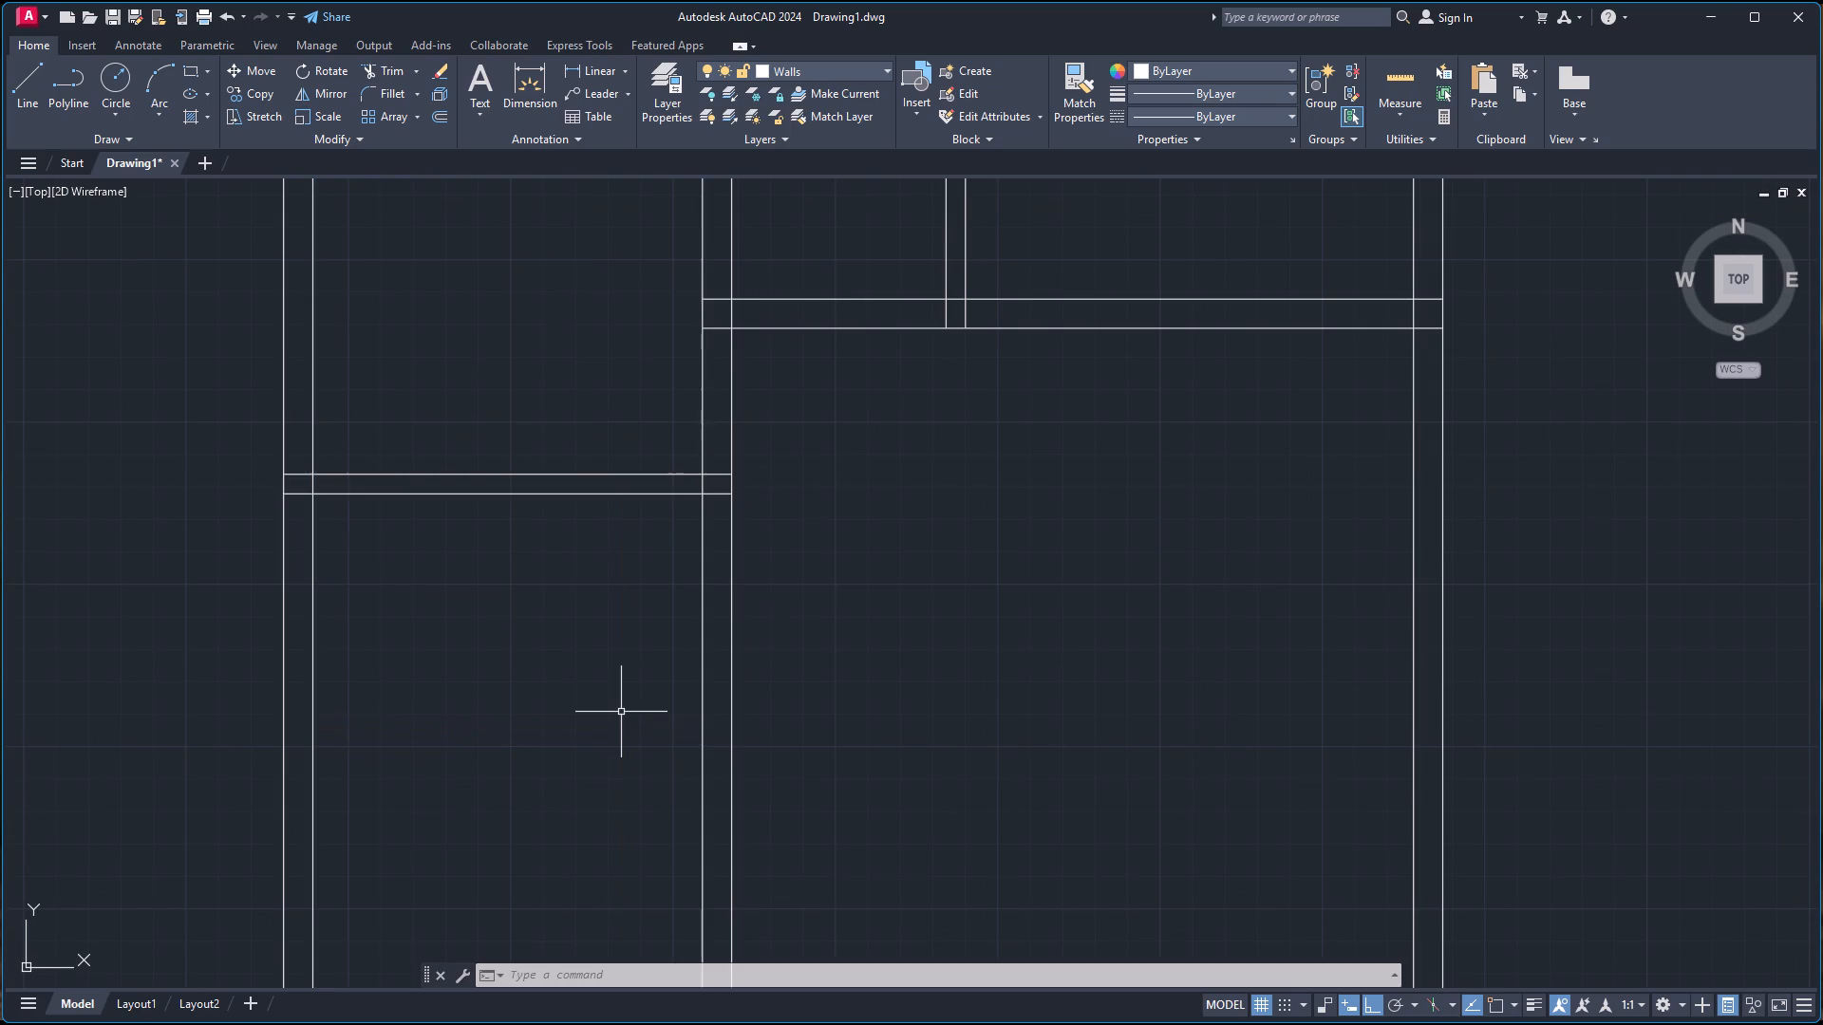
Offset the lower line of the left-hand horizontal partition 4'-3" downward, and offset the new line 6" down to form another partition.
key(o)
key(Return)
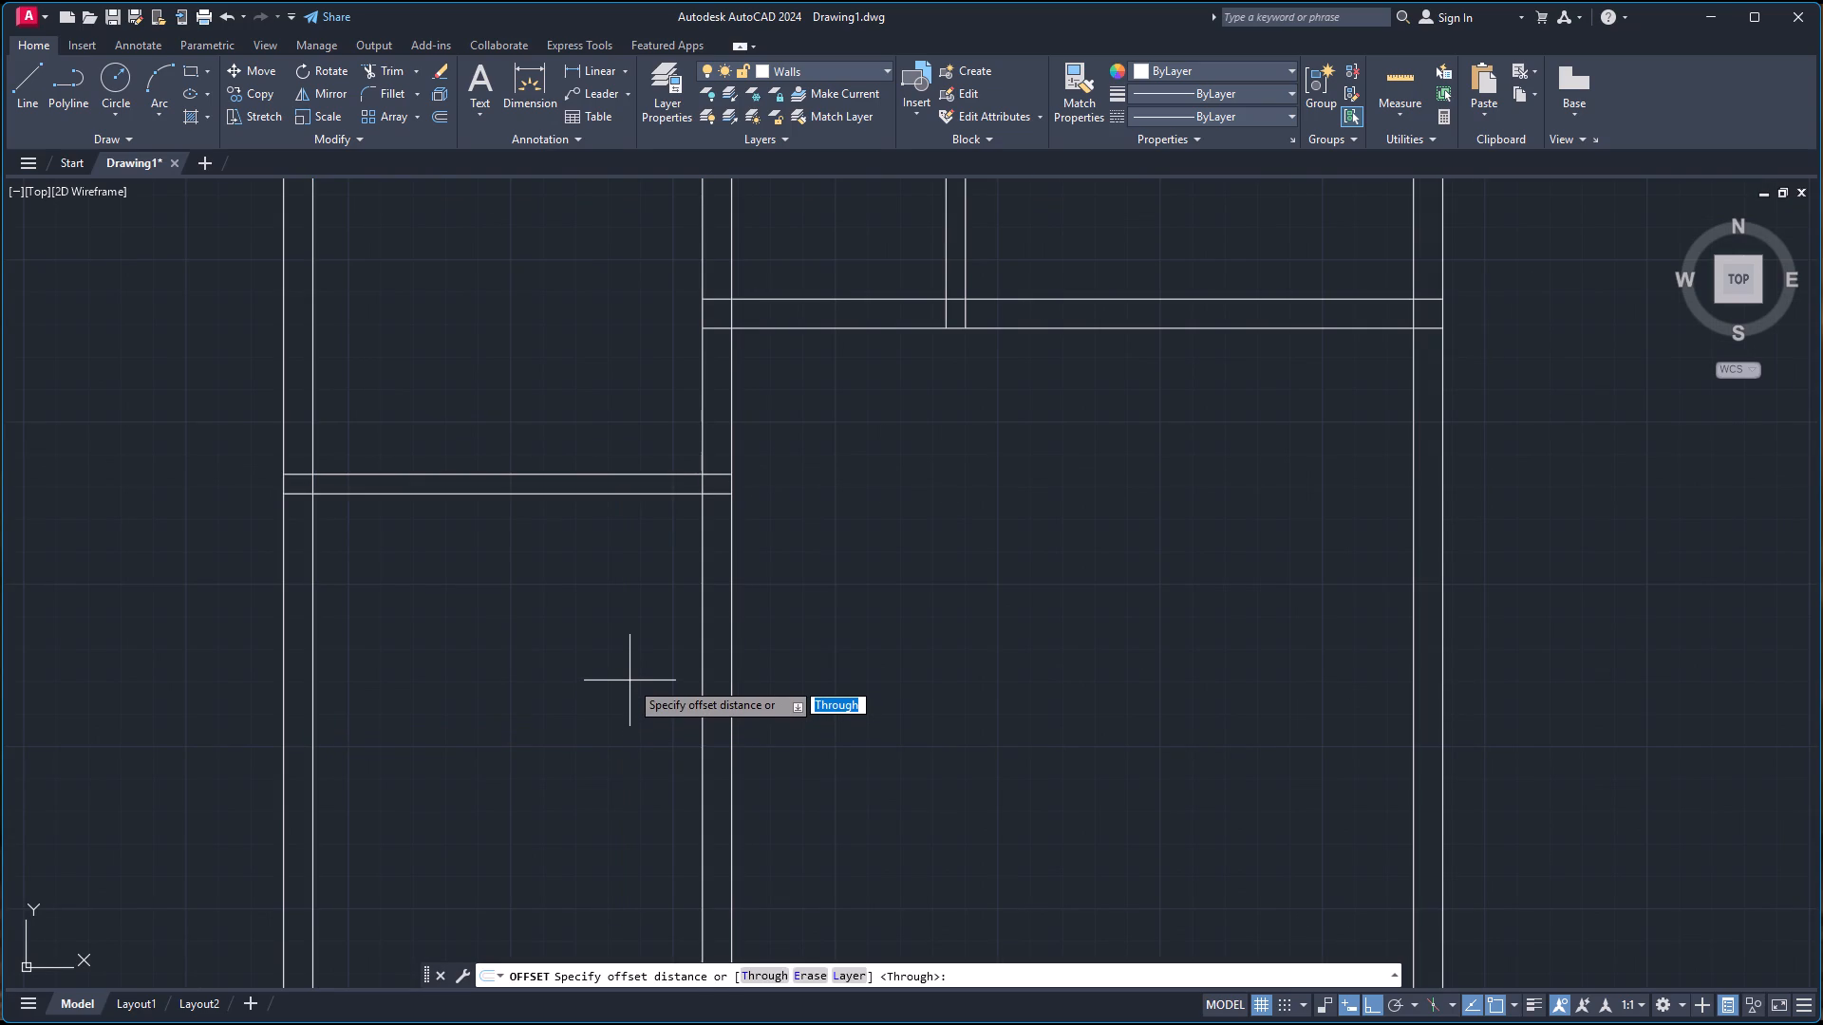
key(Return)
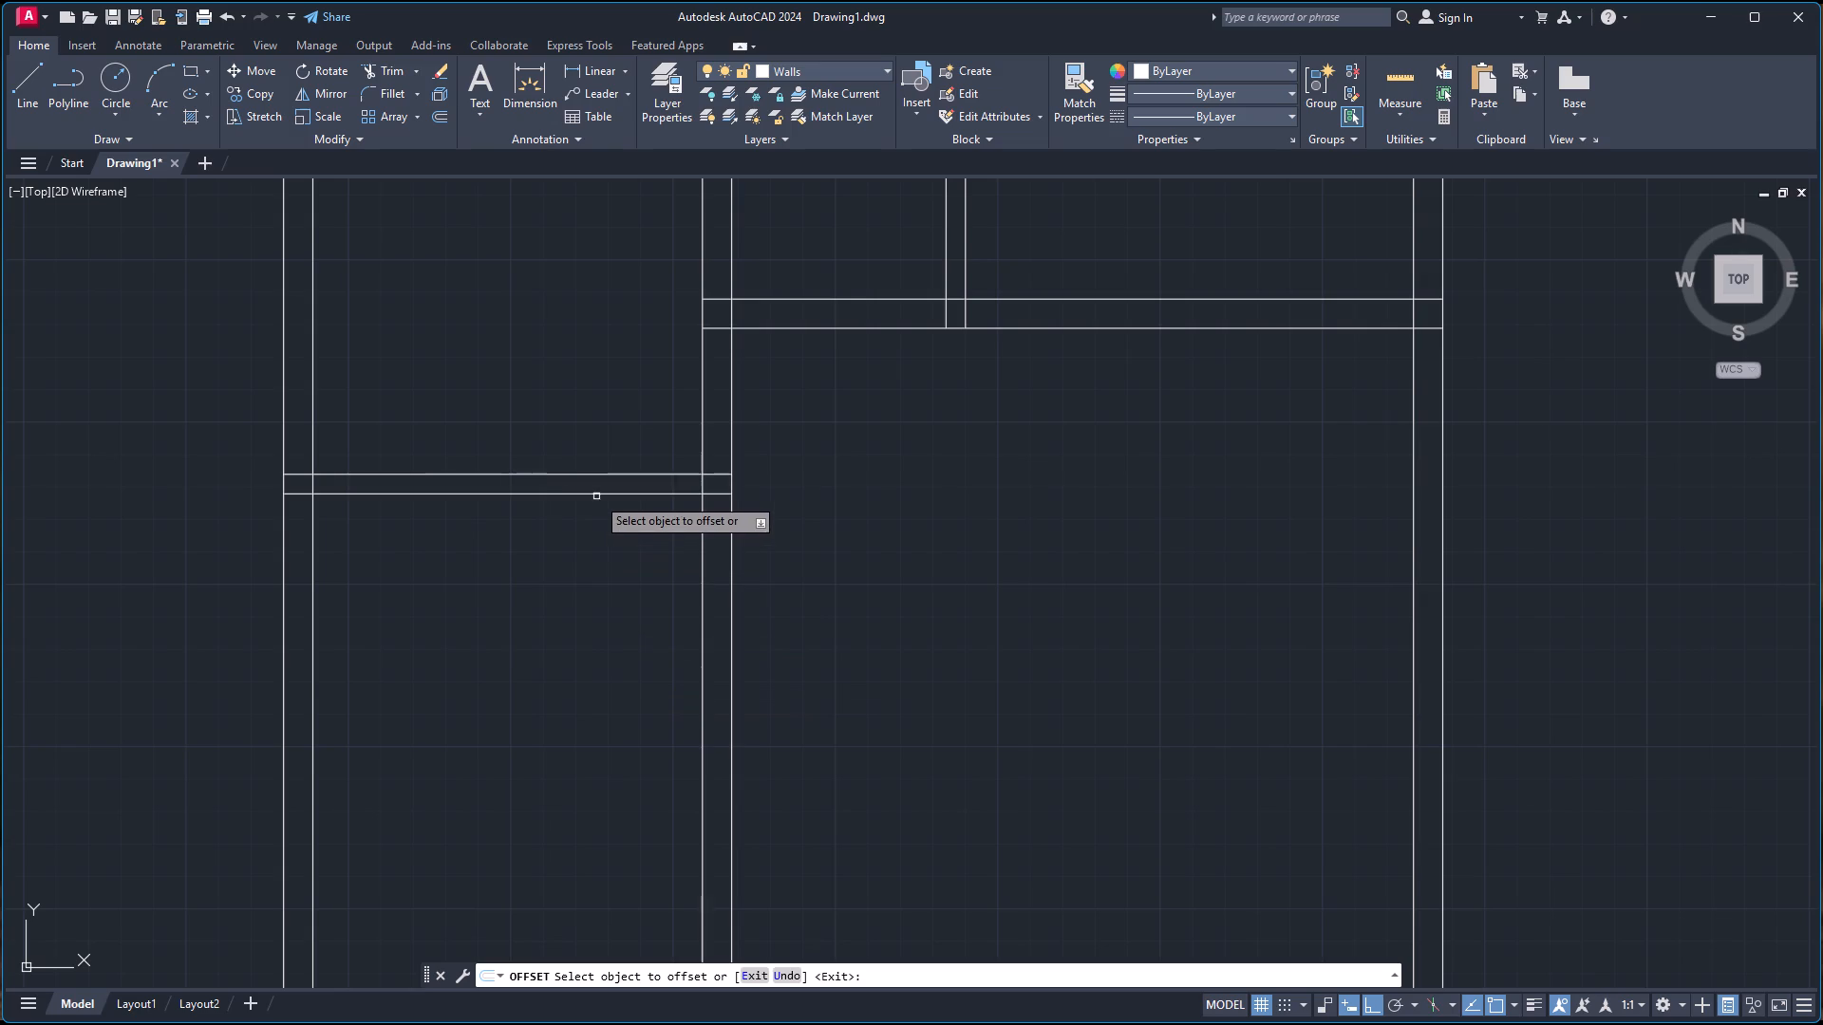
click(596, 494)
text(4'-3)
key(Return)
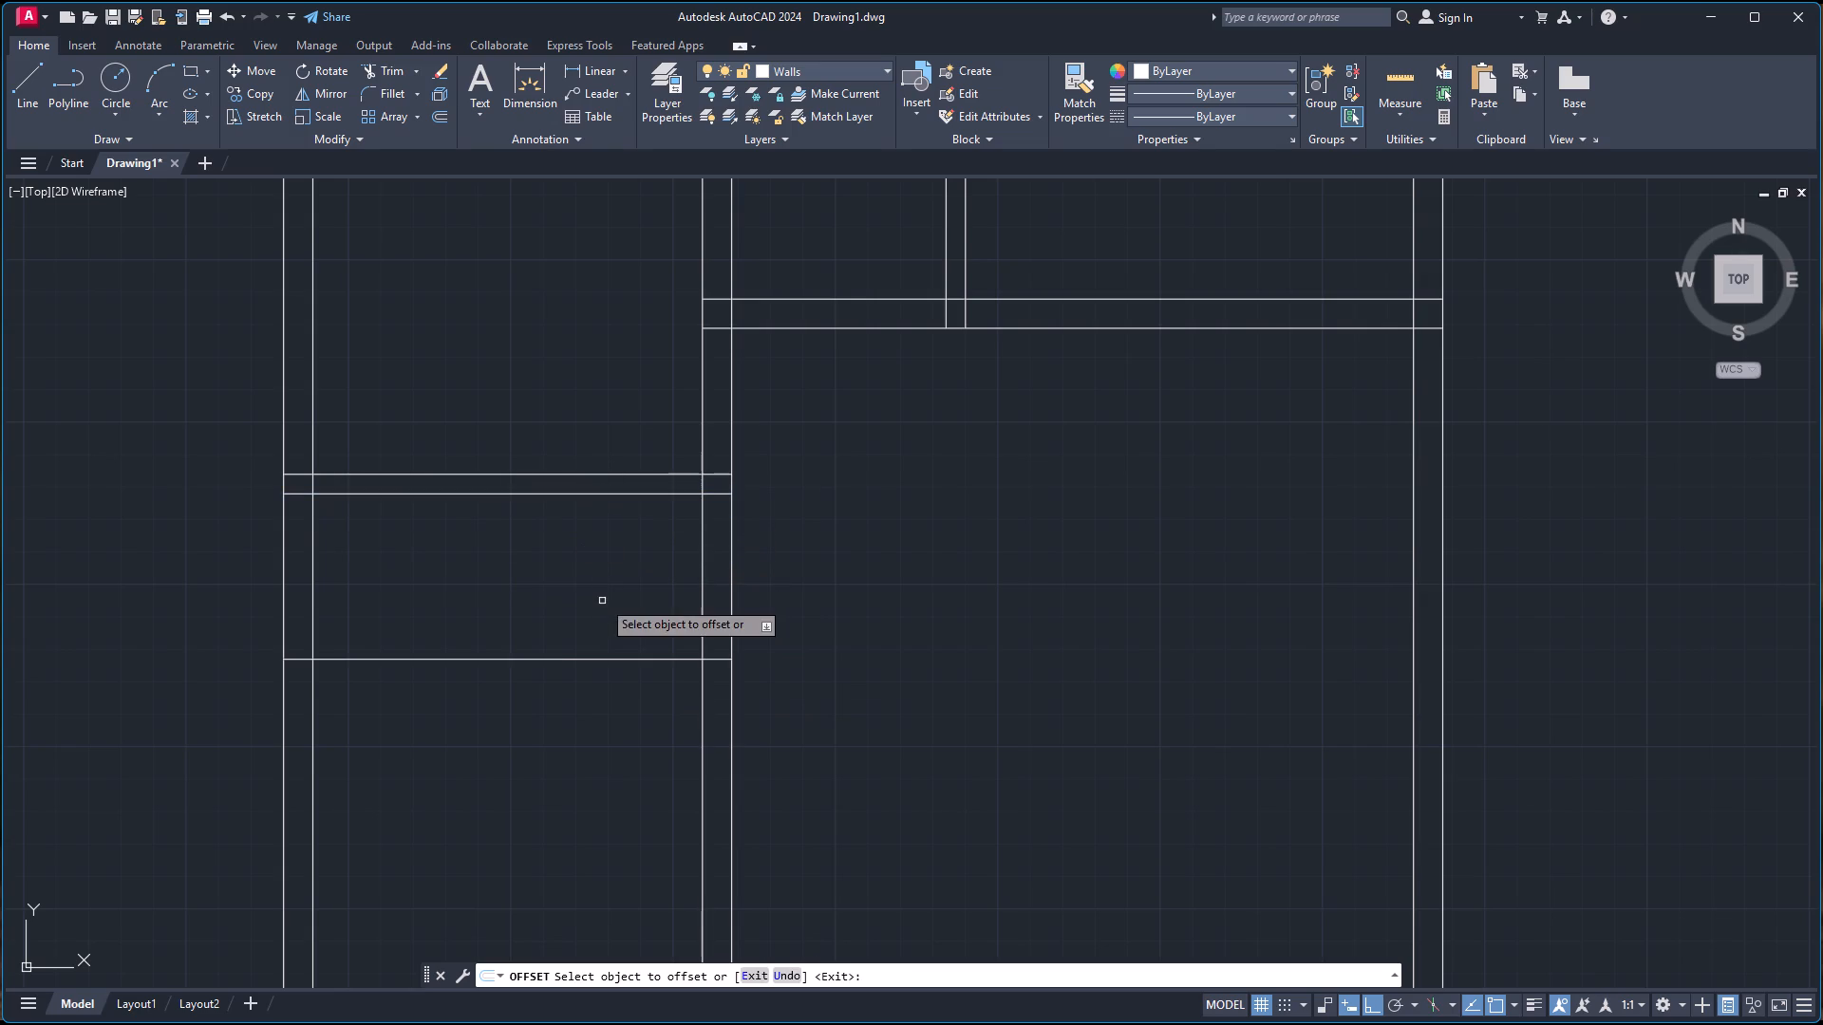
click(553, 661)
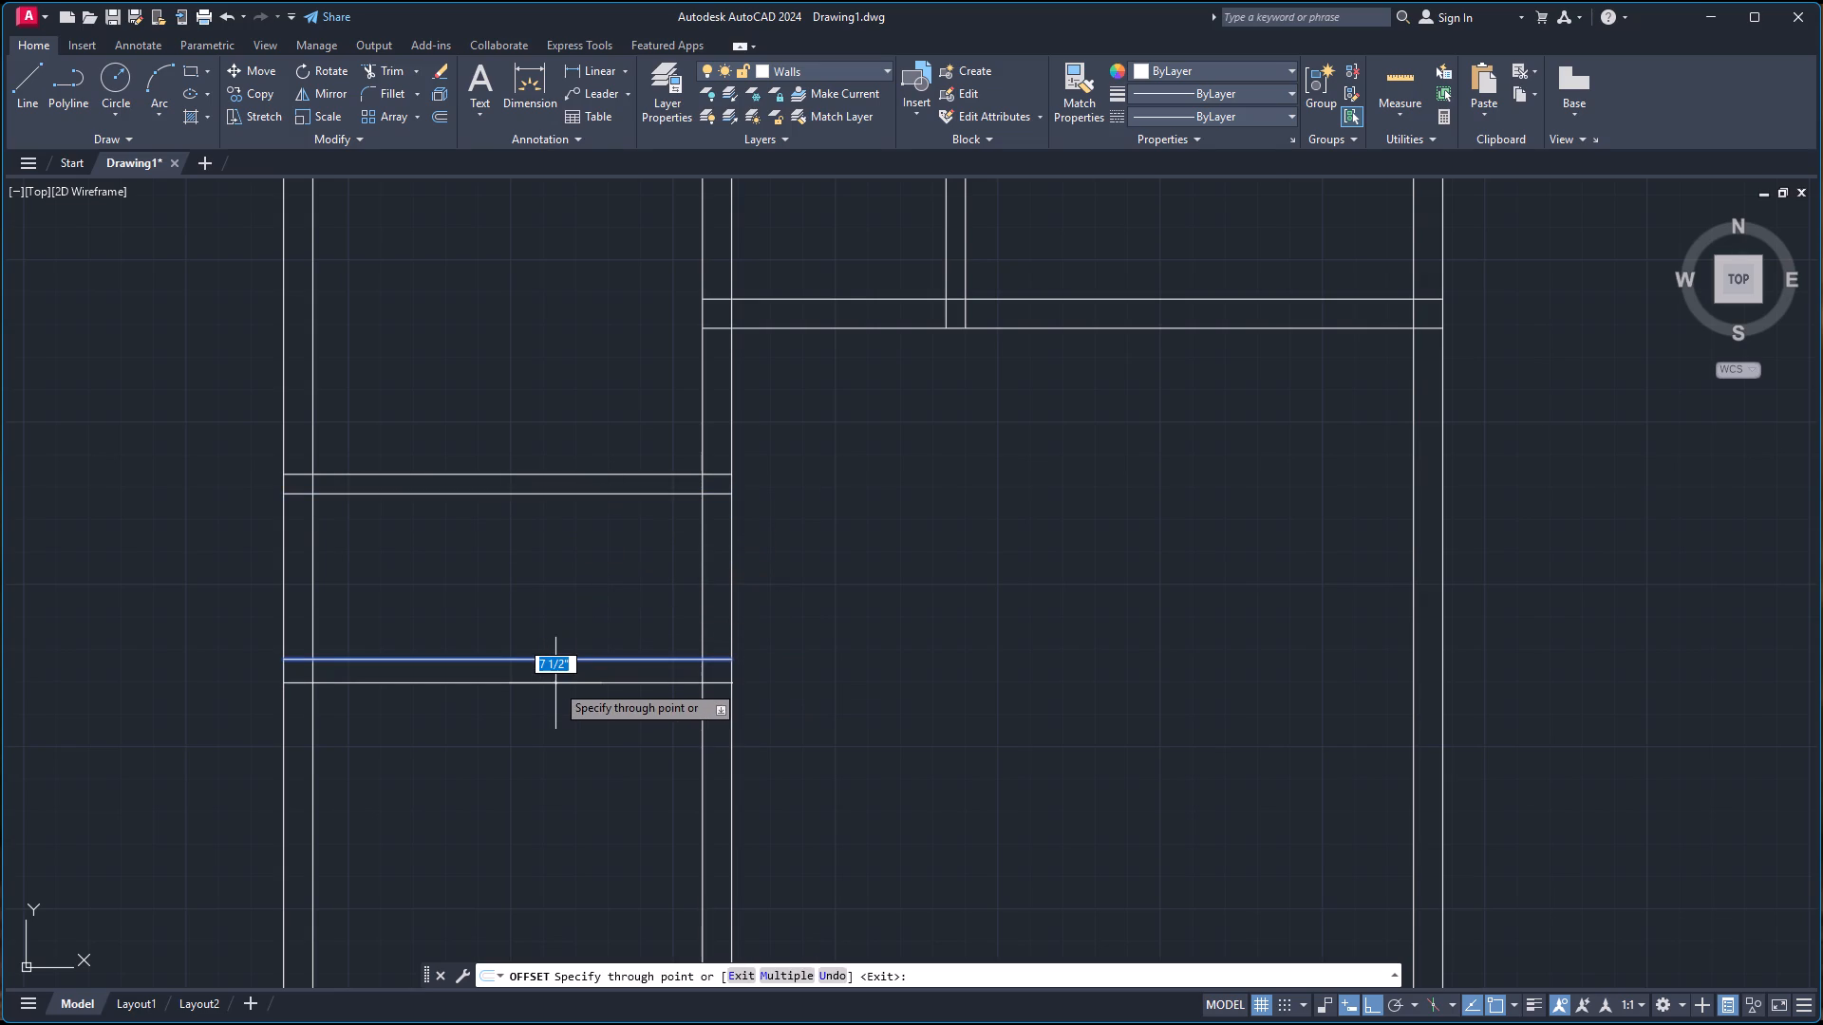
key(6)
key(Return)
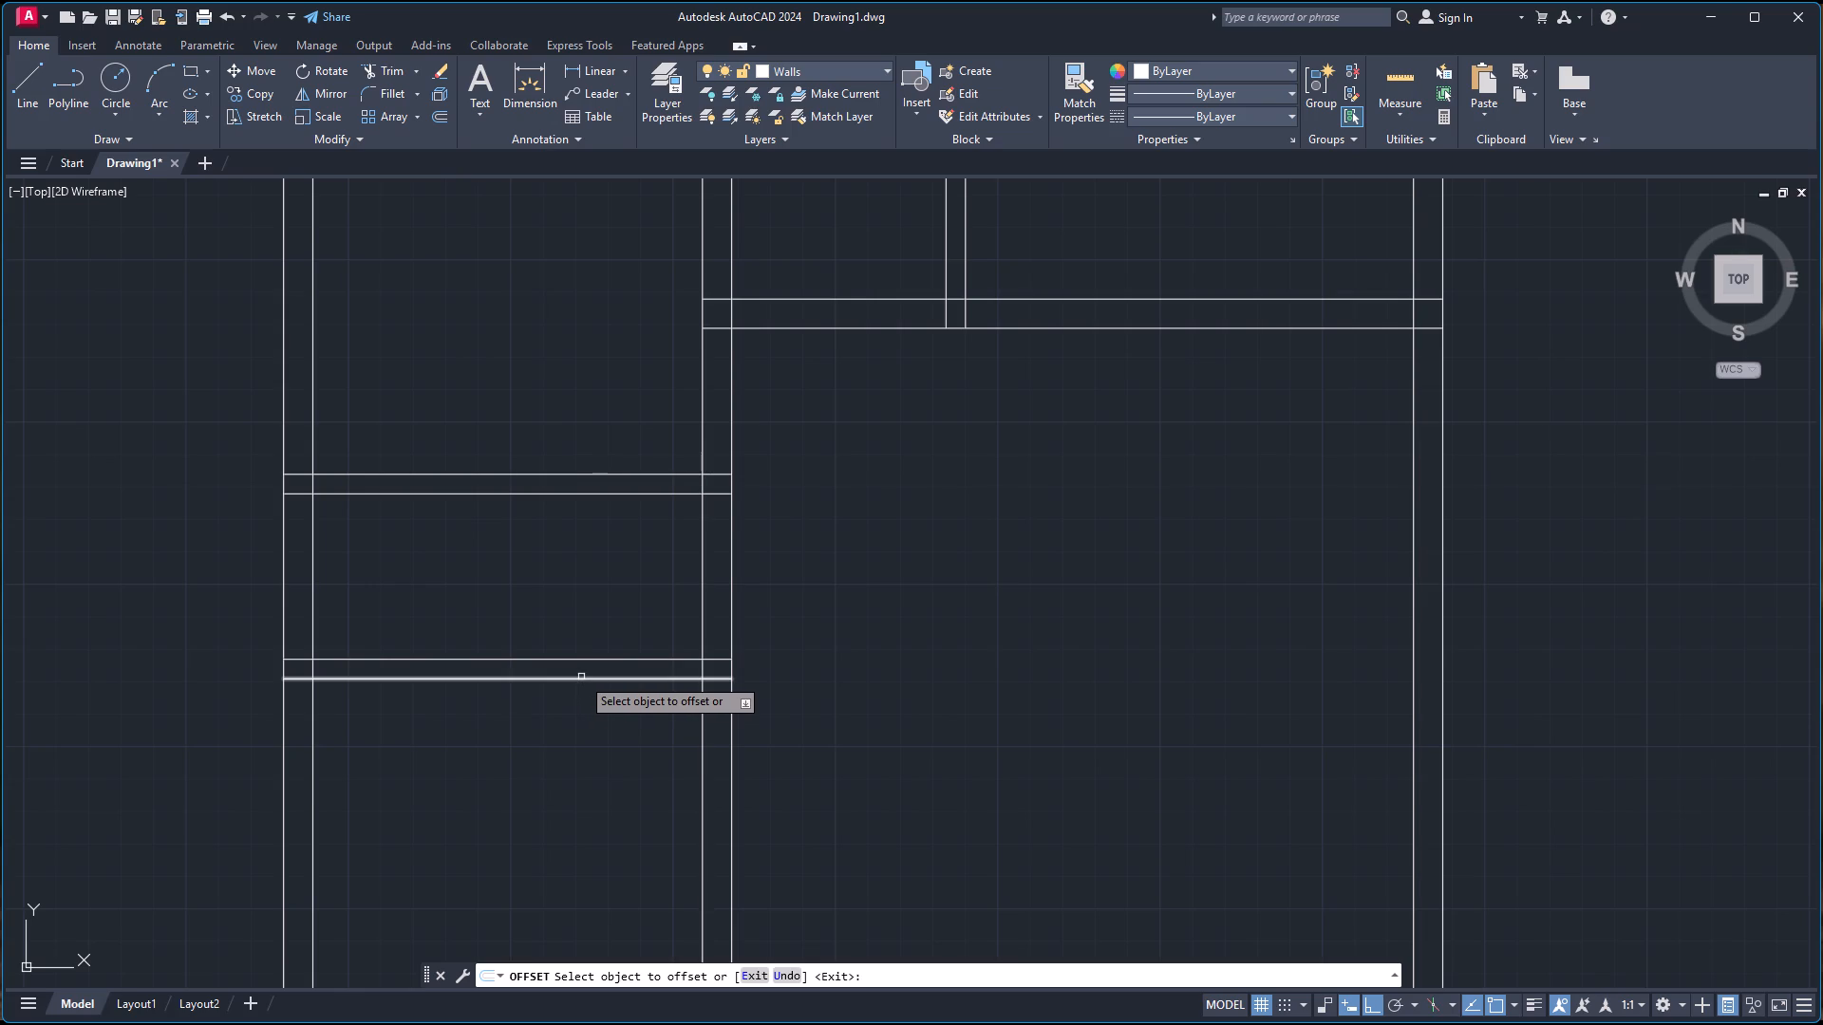
Offset the new partition's lower line 8' downward, and offset that line 9" down to form a horizontal main wall.
click(581, 677)
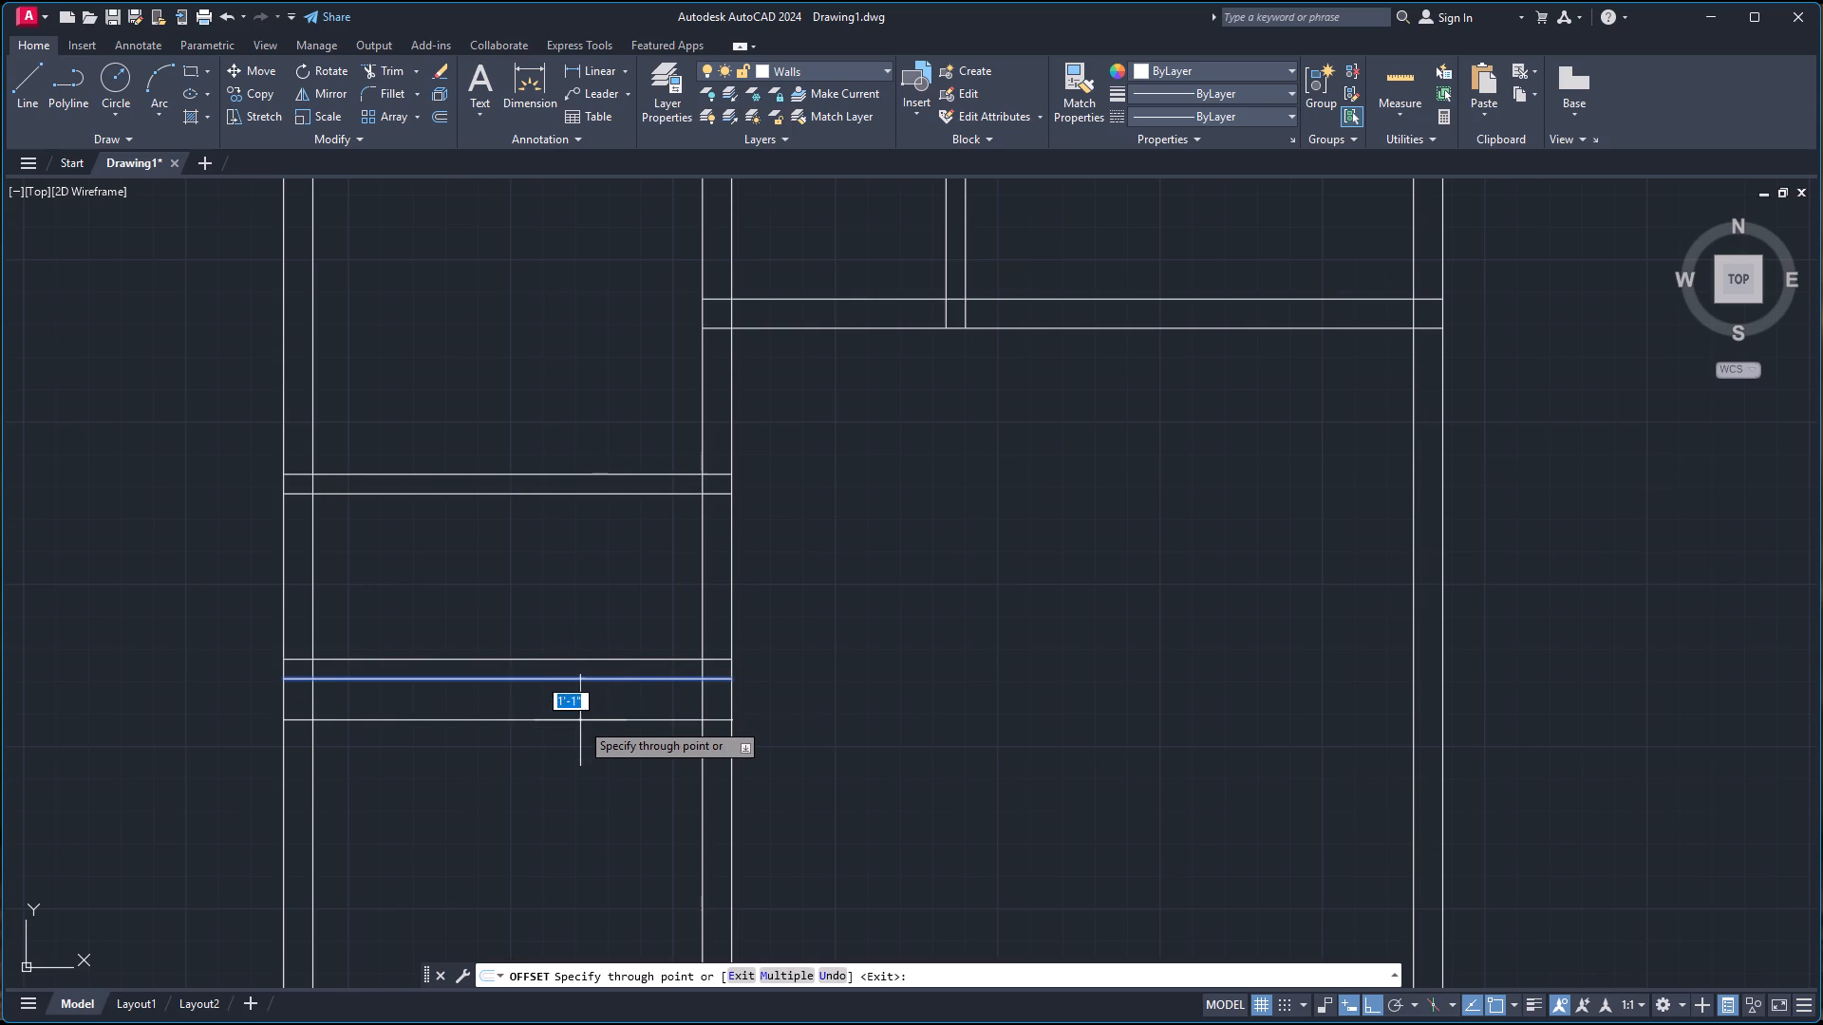
key(8)
key(apostrophe)
key(Return)
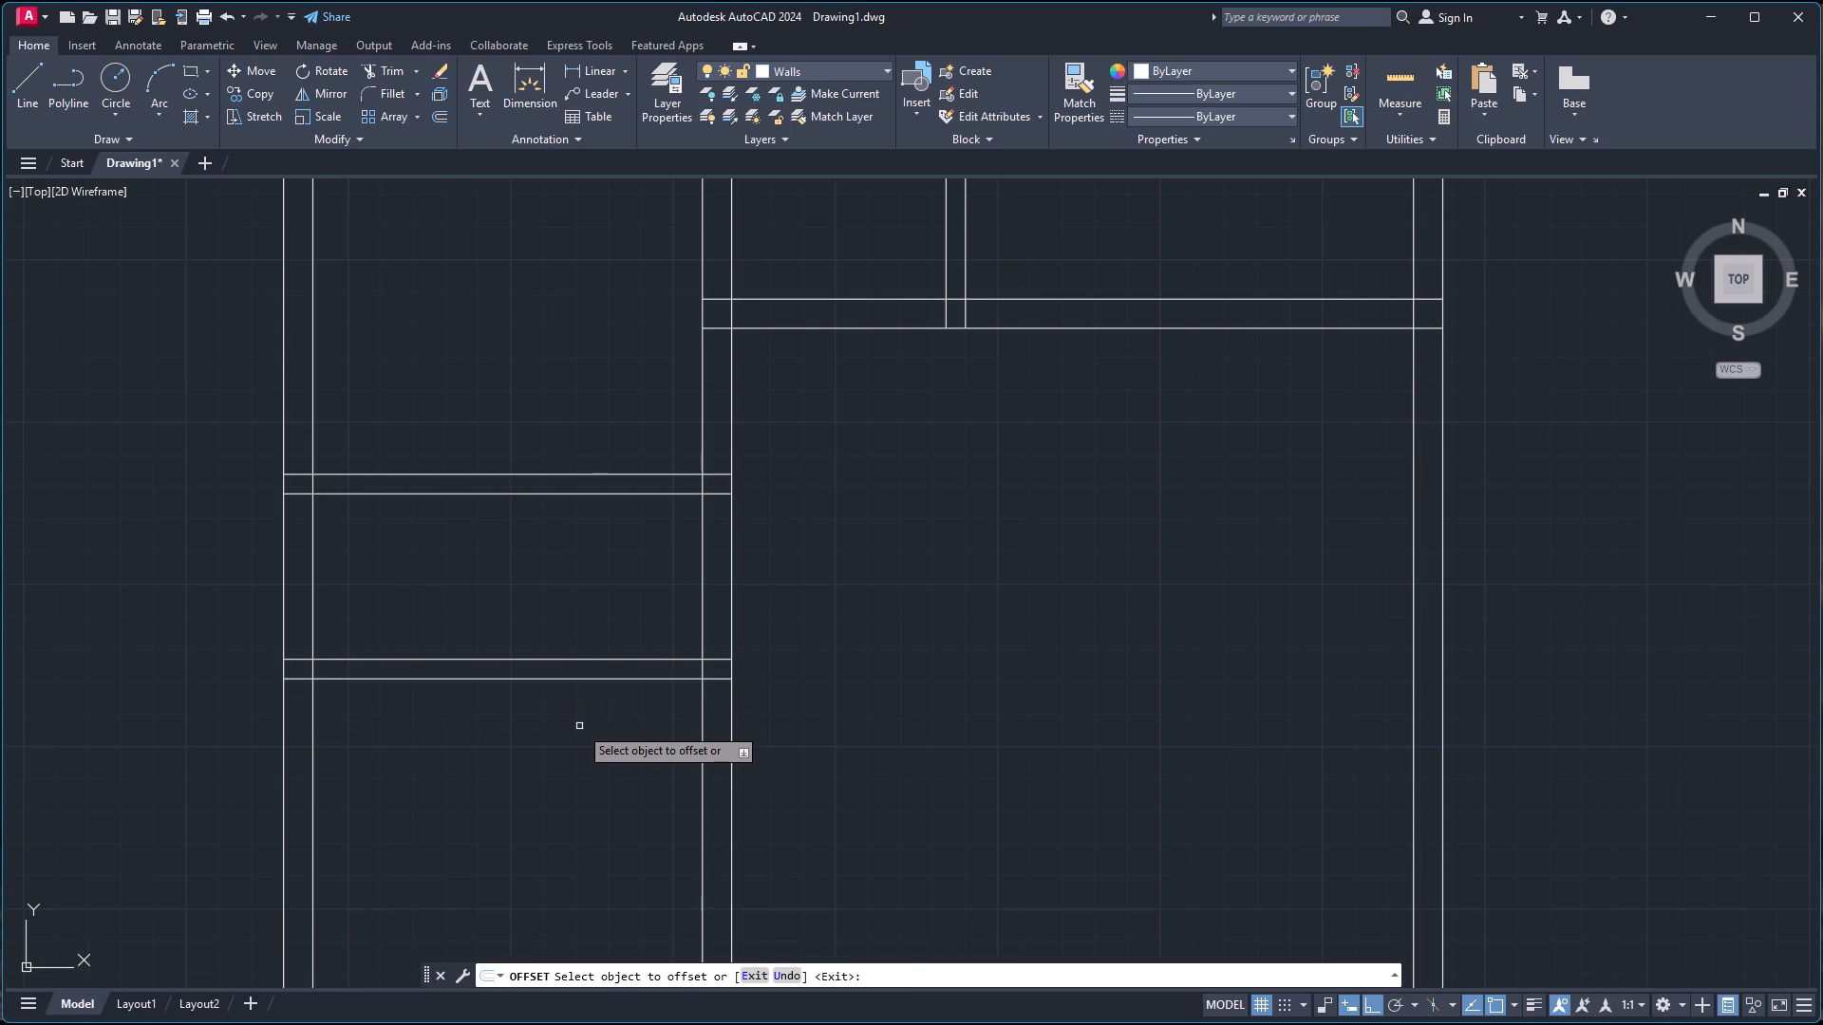
scroll(596, 792, down, 2)
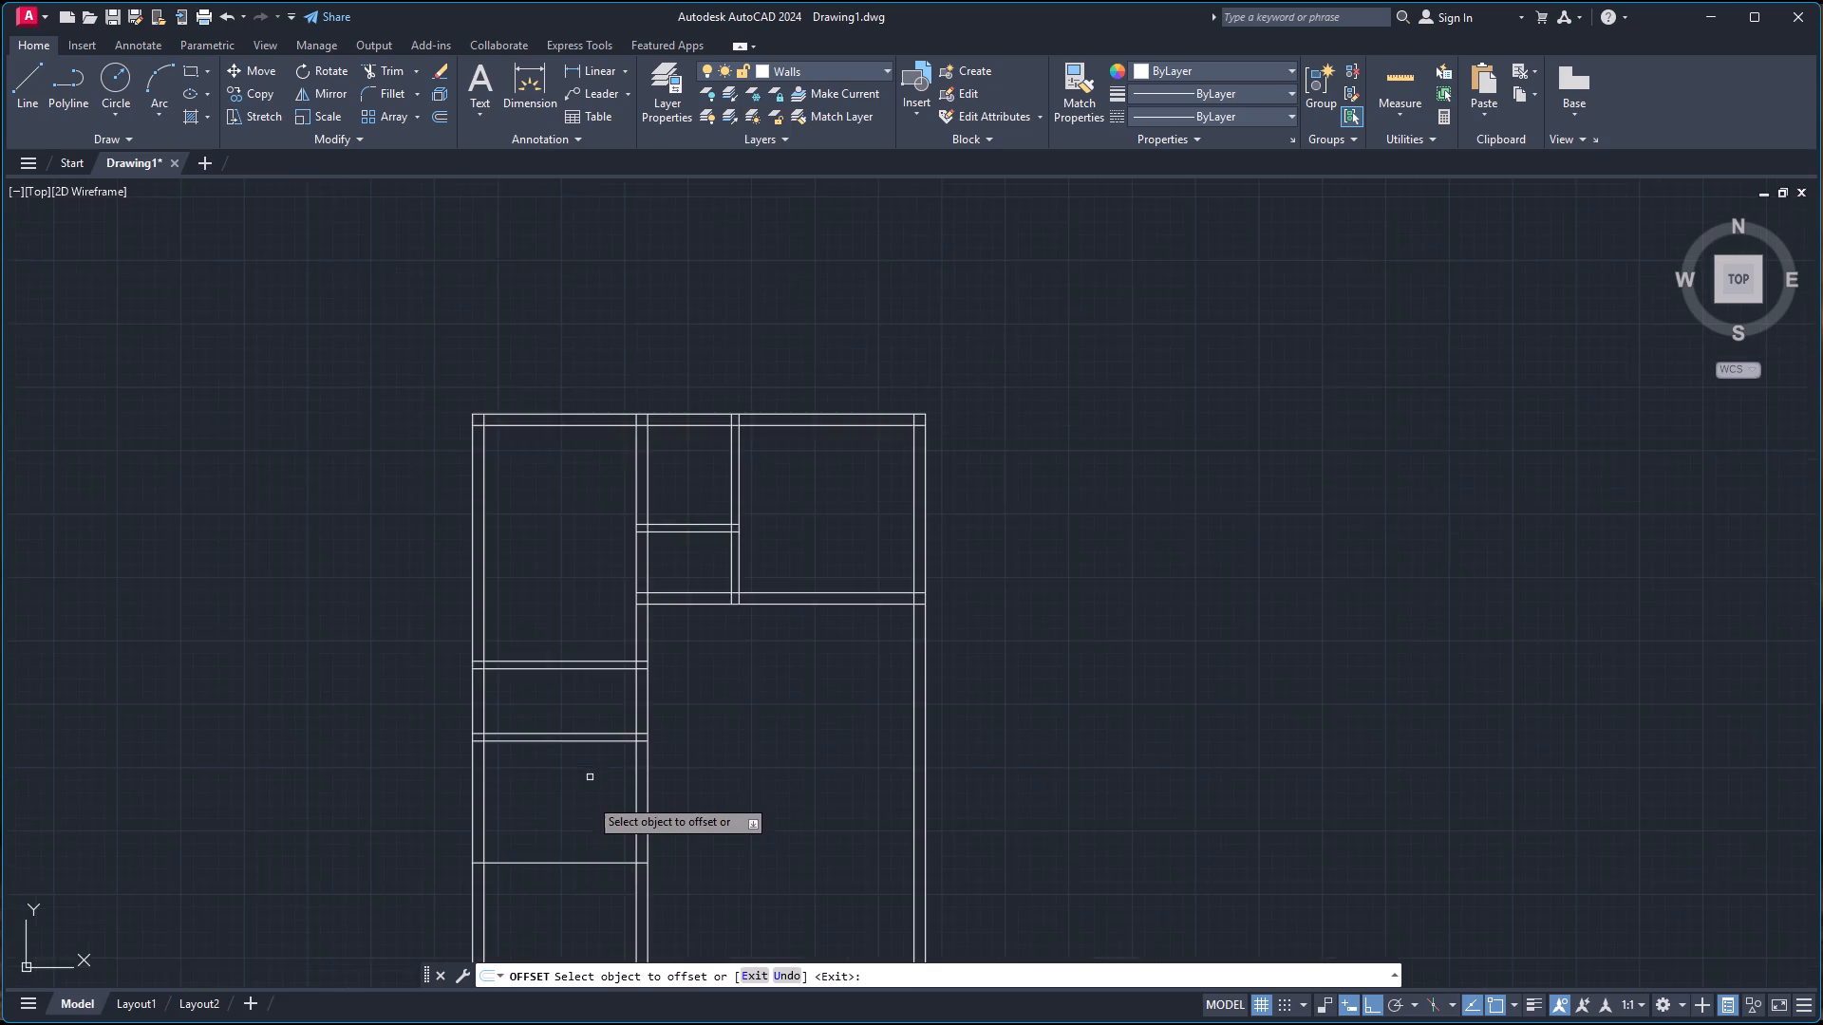
scroll(589, 806, down, 2)
scroll(591, 864, up, 3)
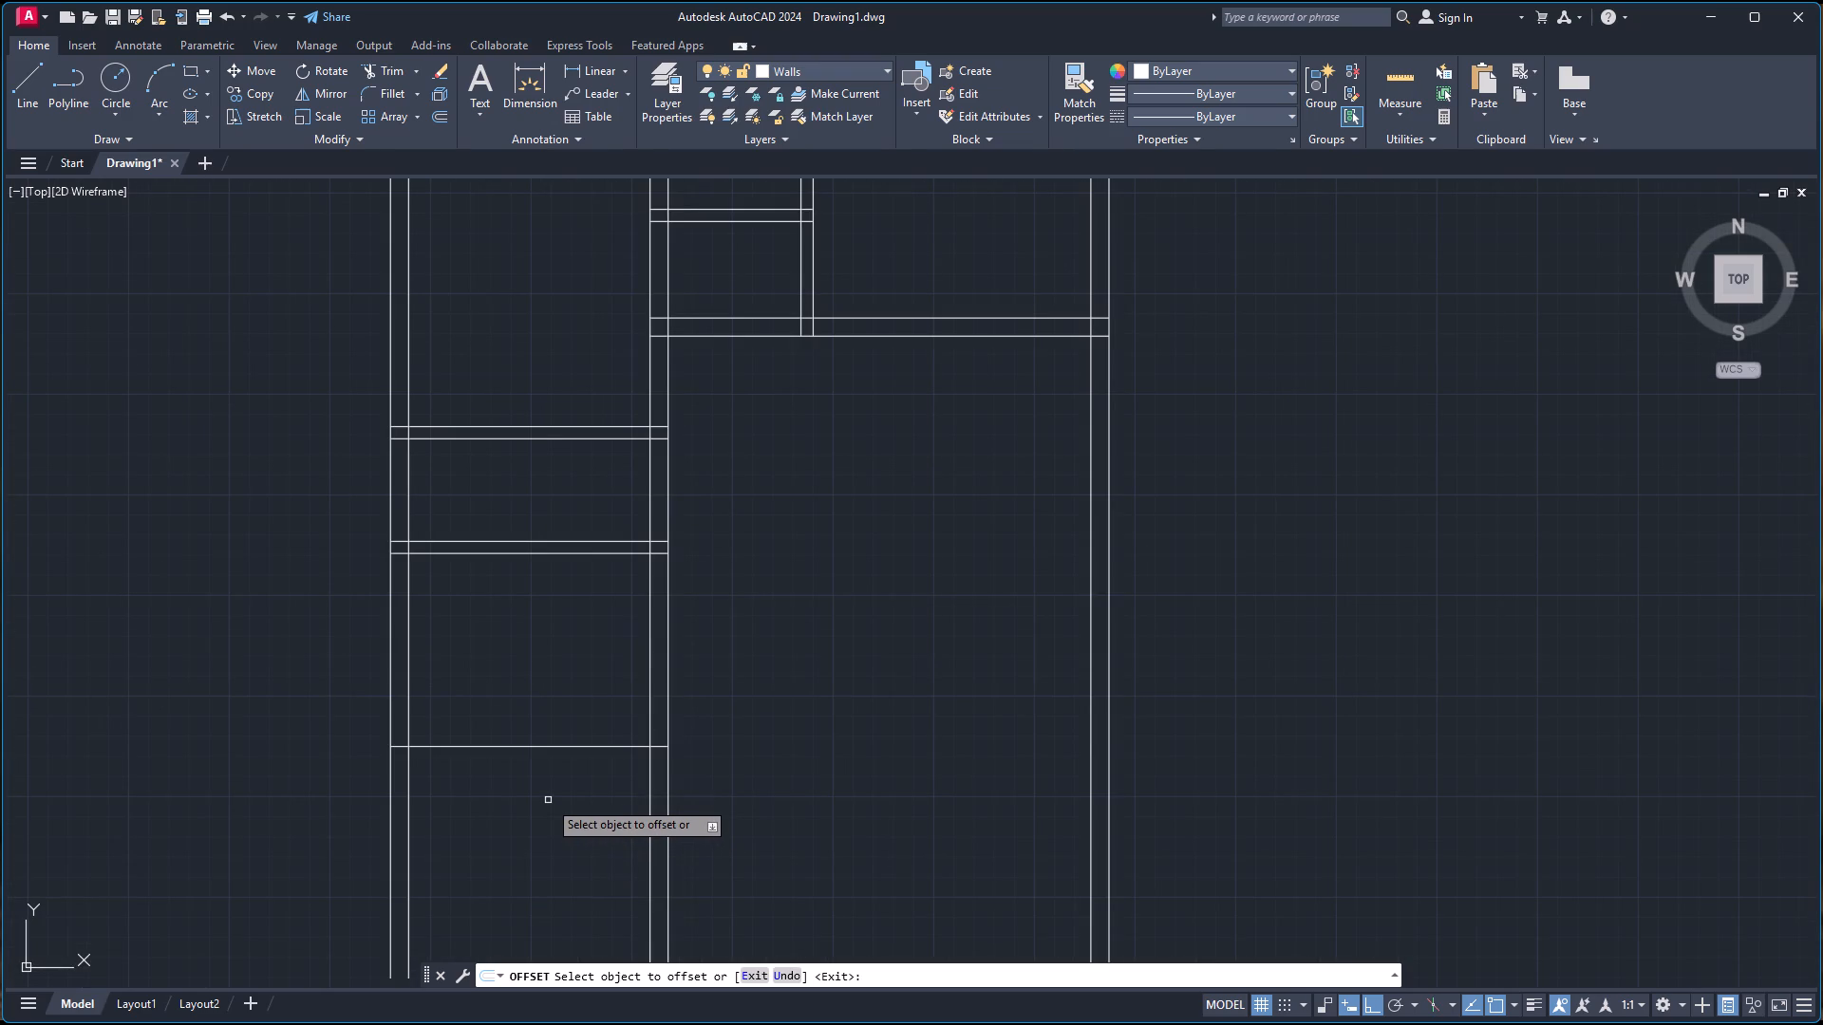
click(578, 746)
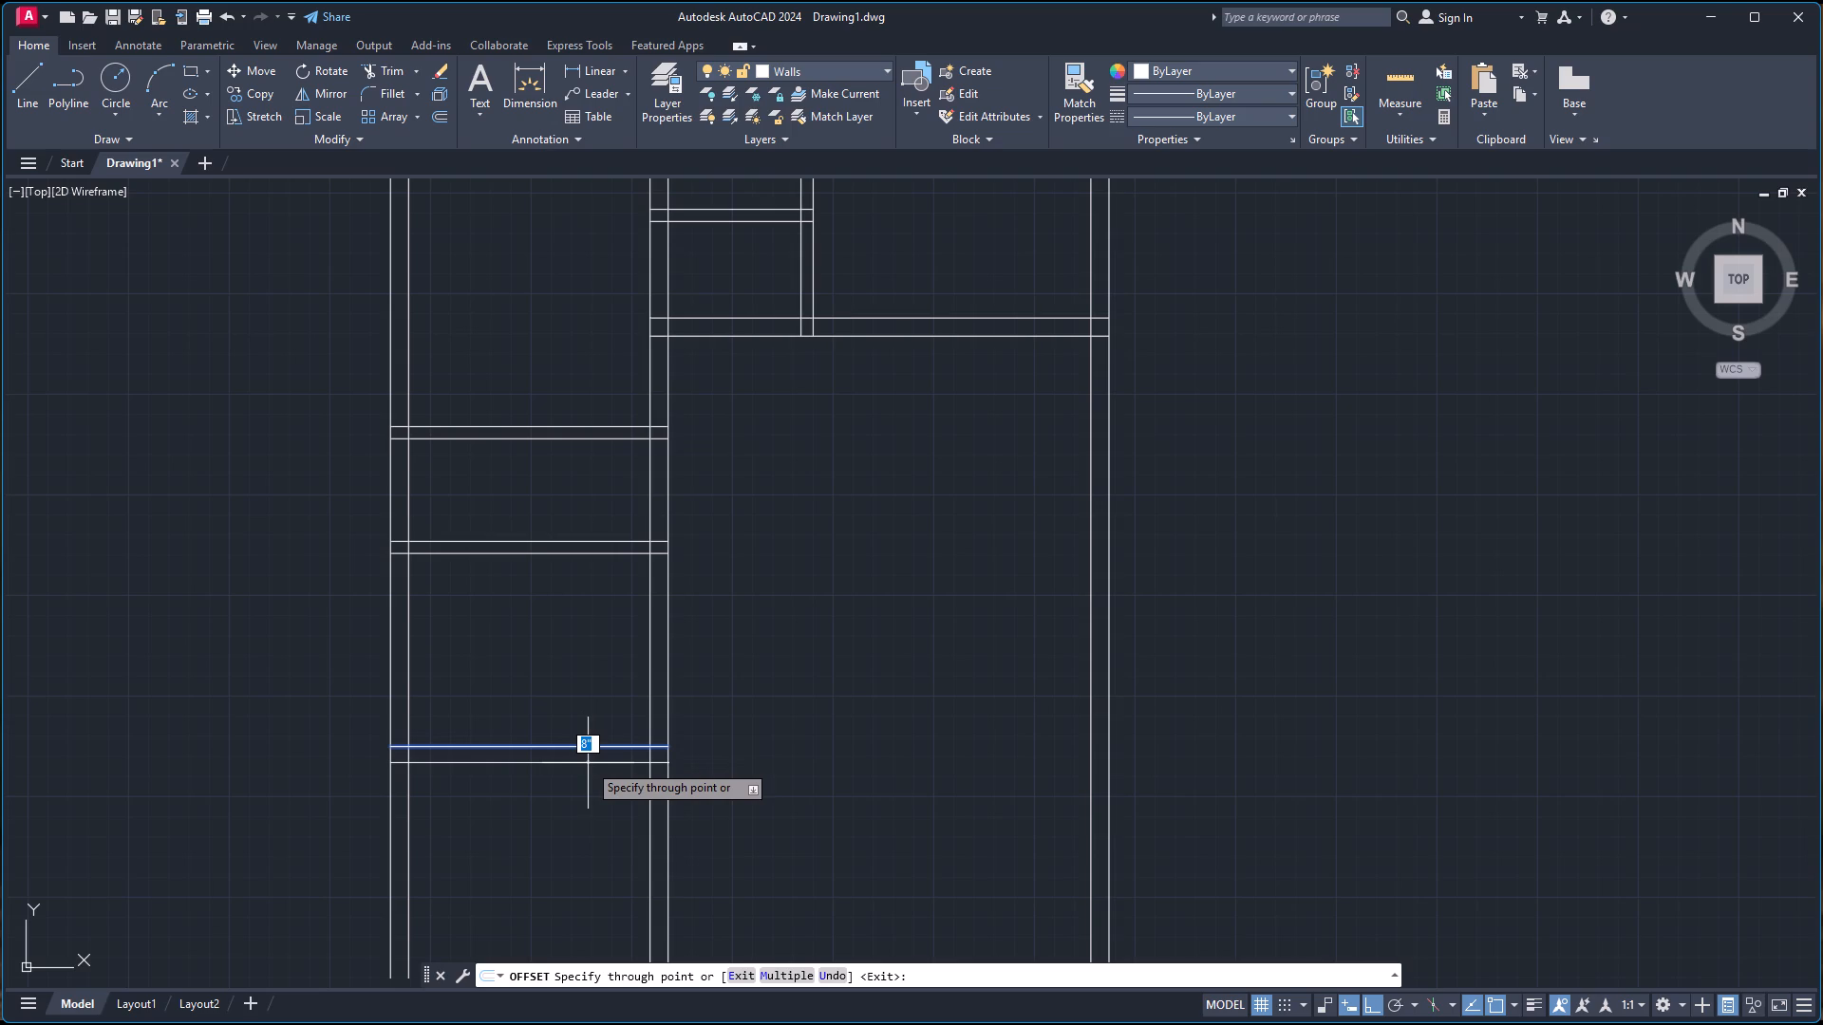
key(9)
key(Return)
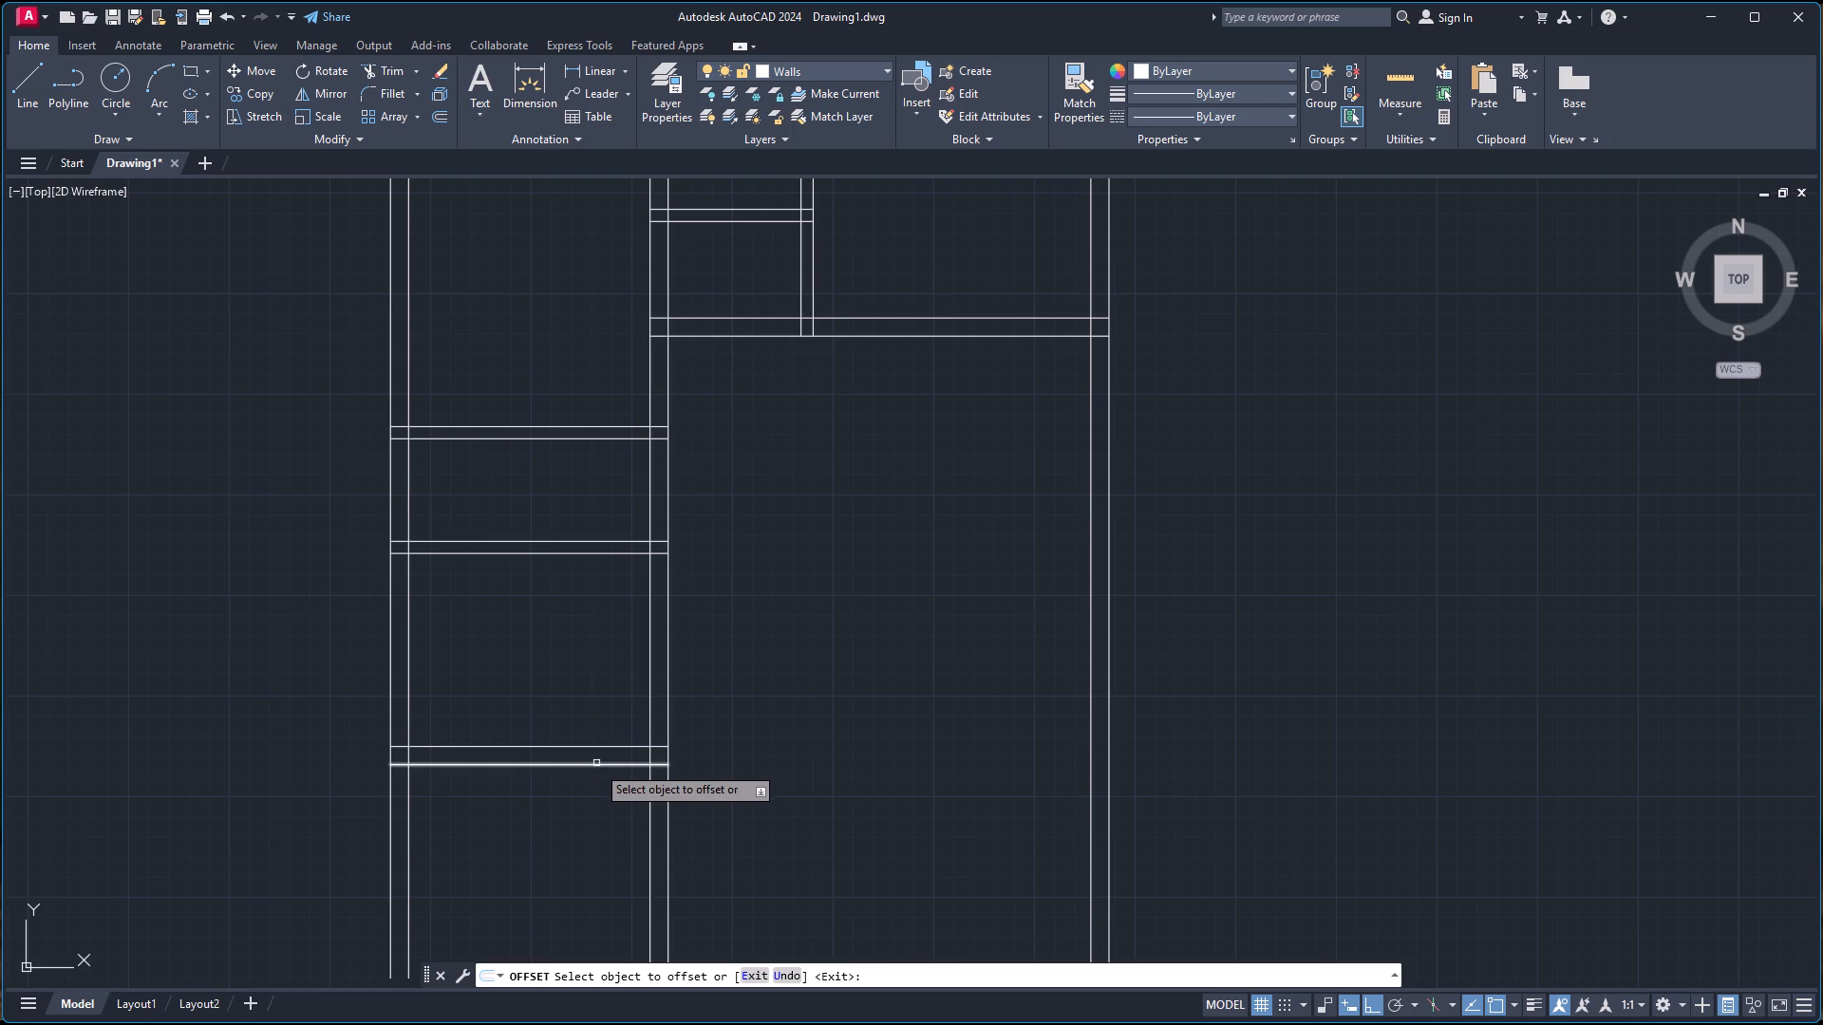
Offset the lower line of the new 9" wall 8'-1" downward, and offset that line 9" down to form the bottom wall.
scroll(596, 777, down, 2)
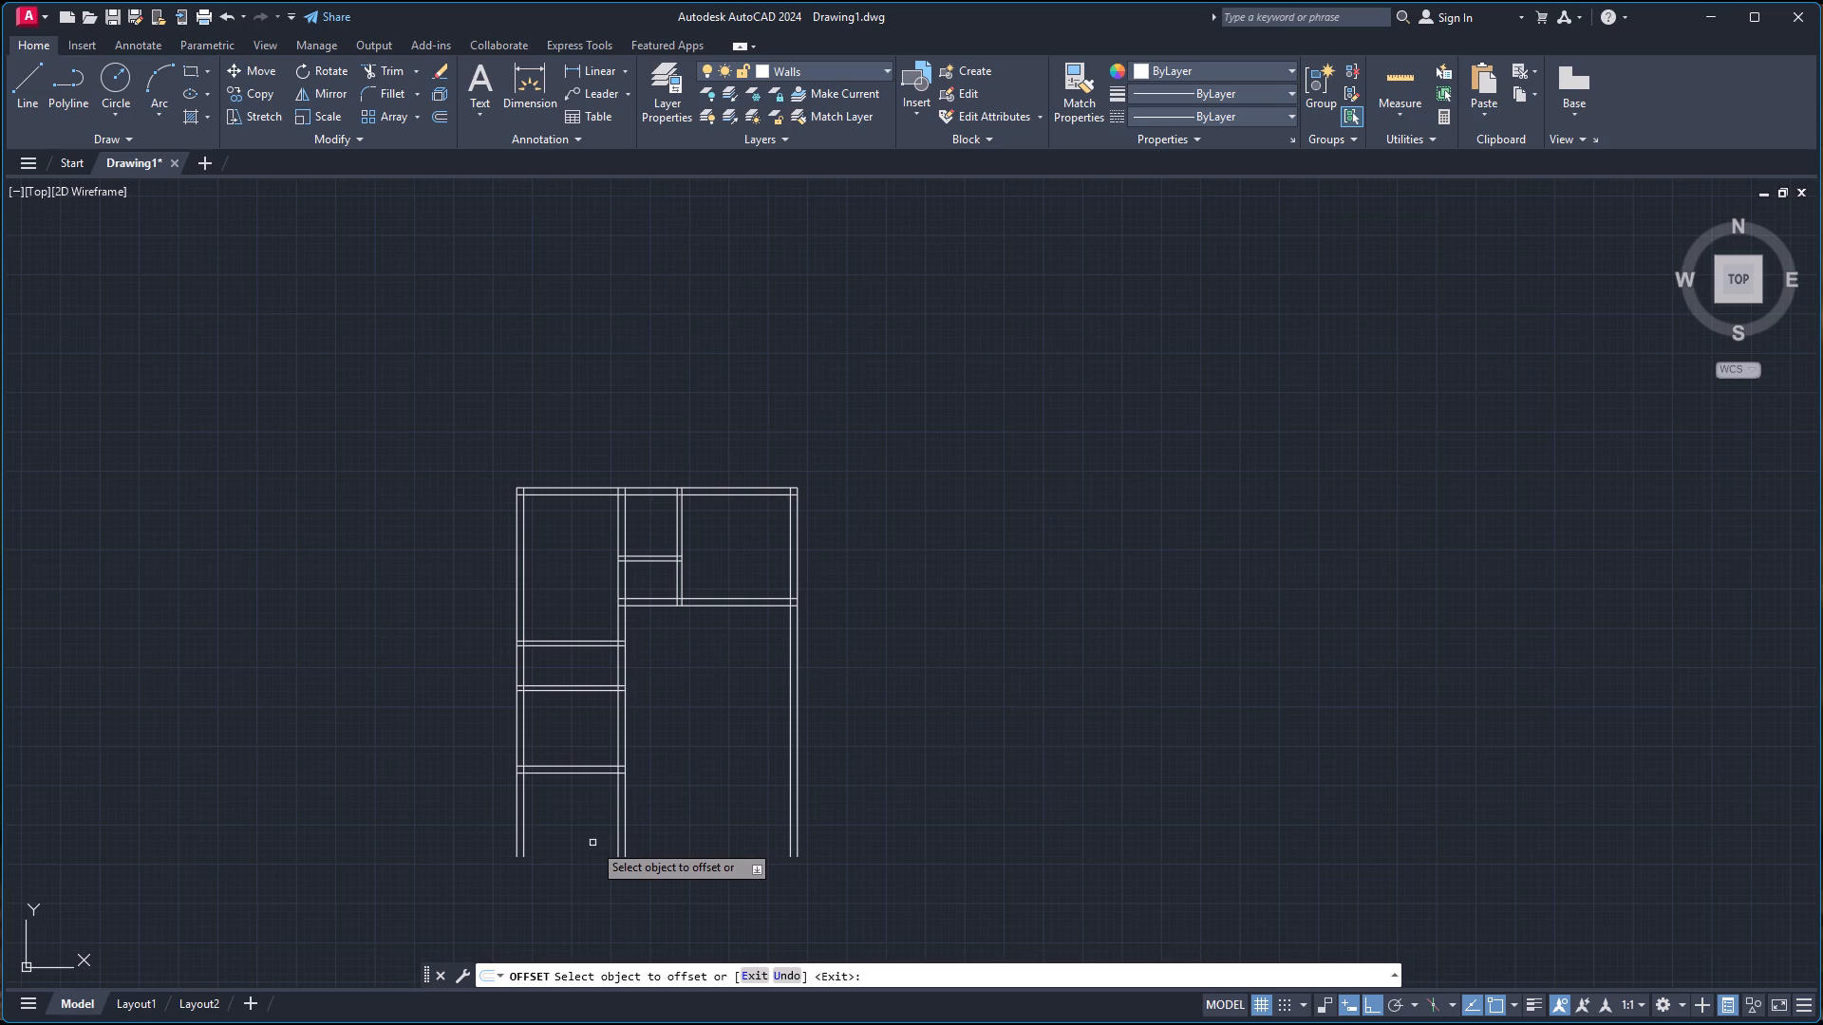
scroll(578, 779, up, 2)
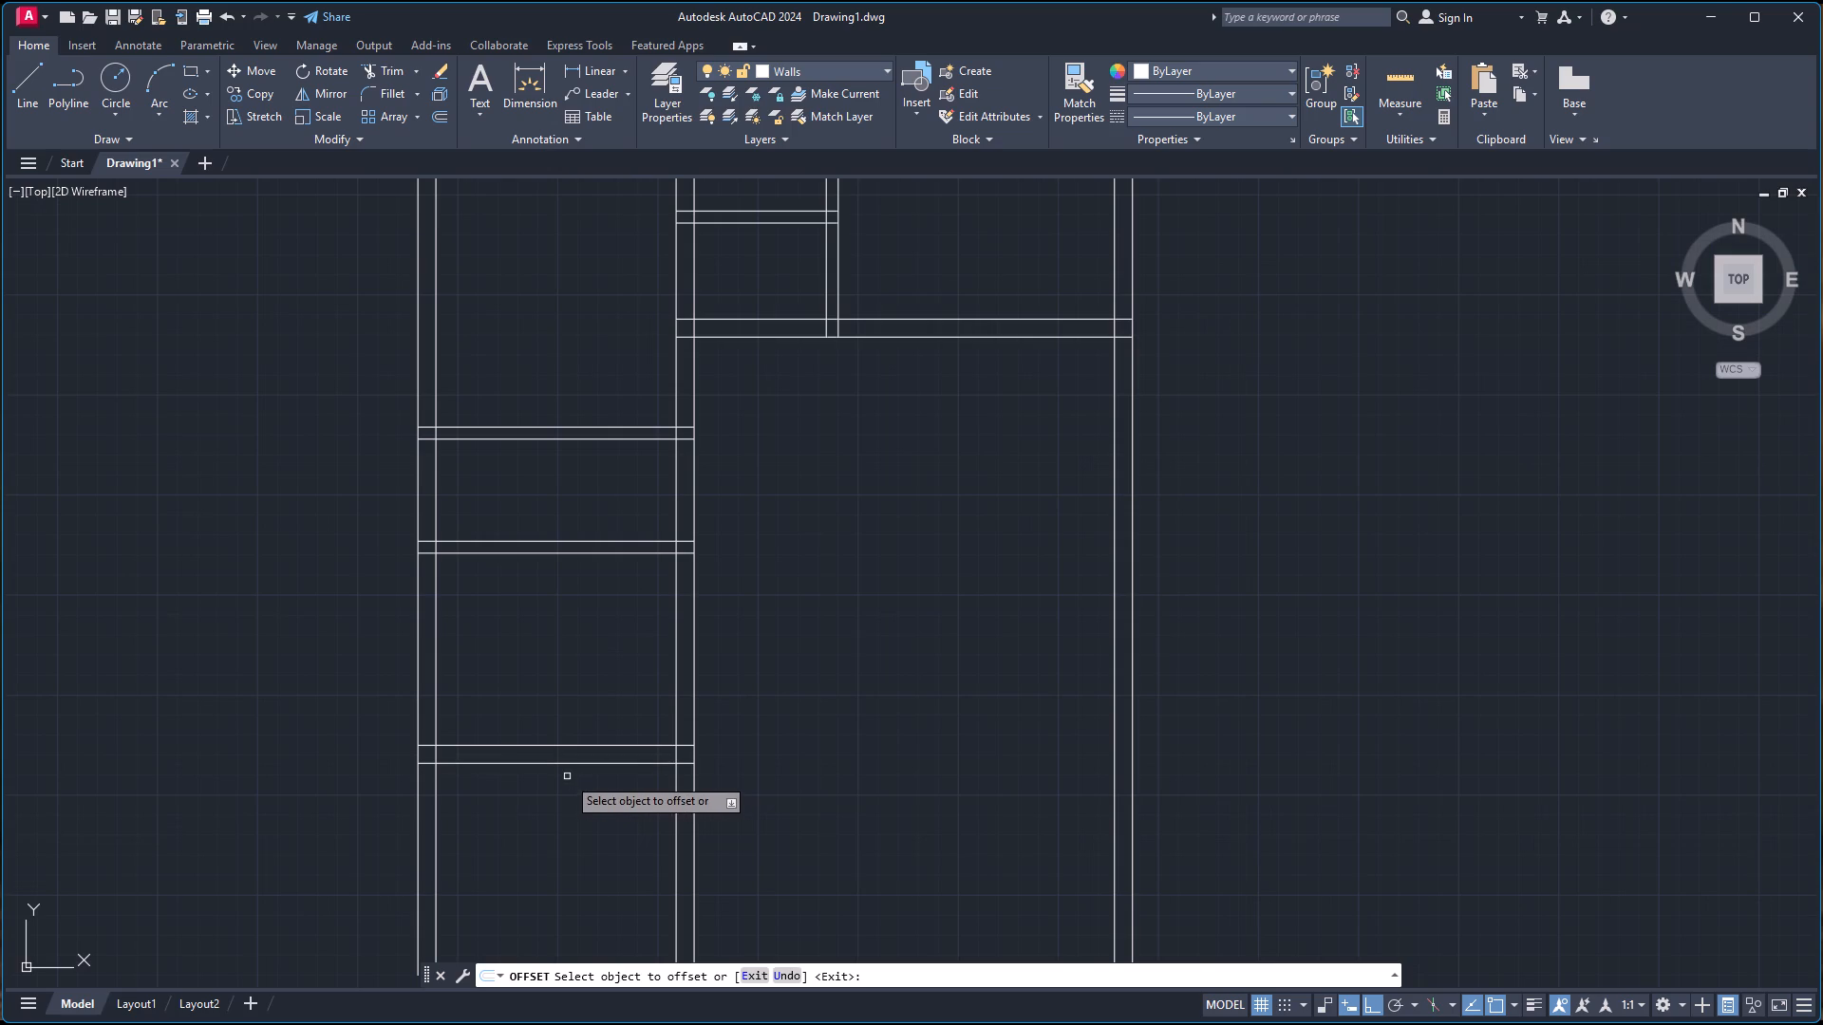
click(572, 767)
click(581, 763)
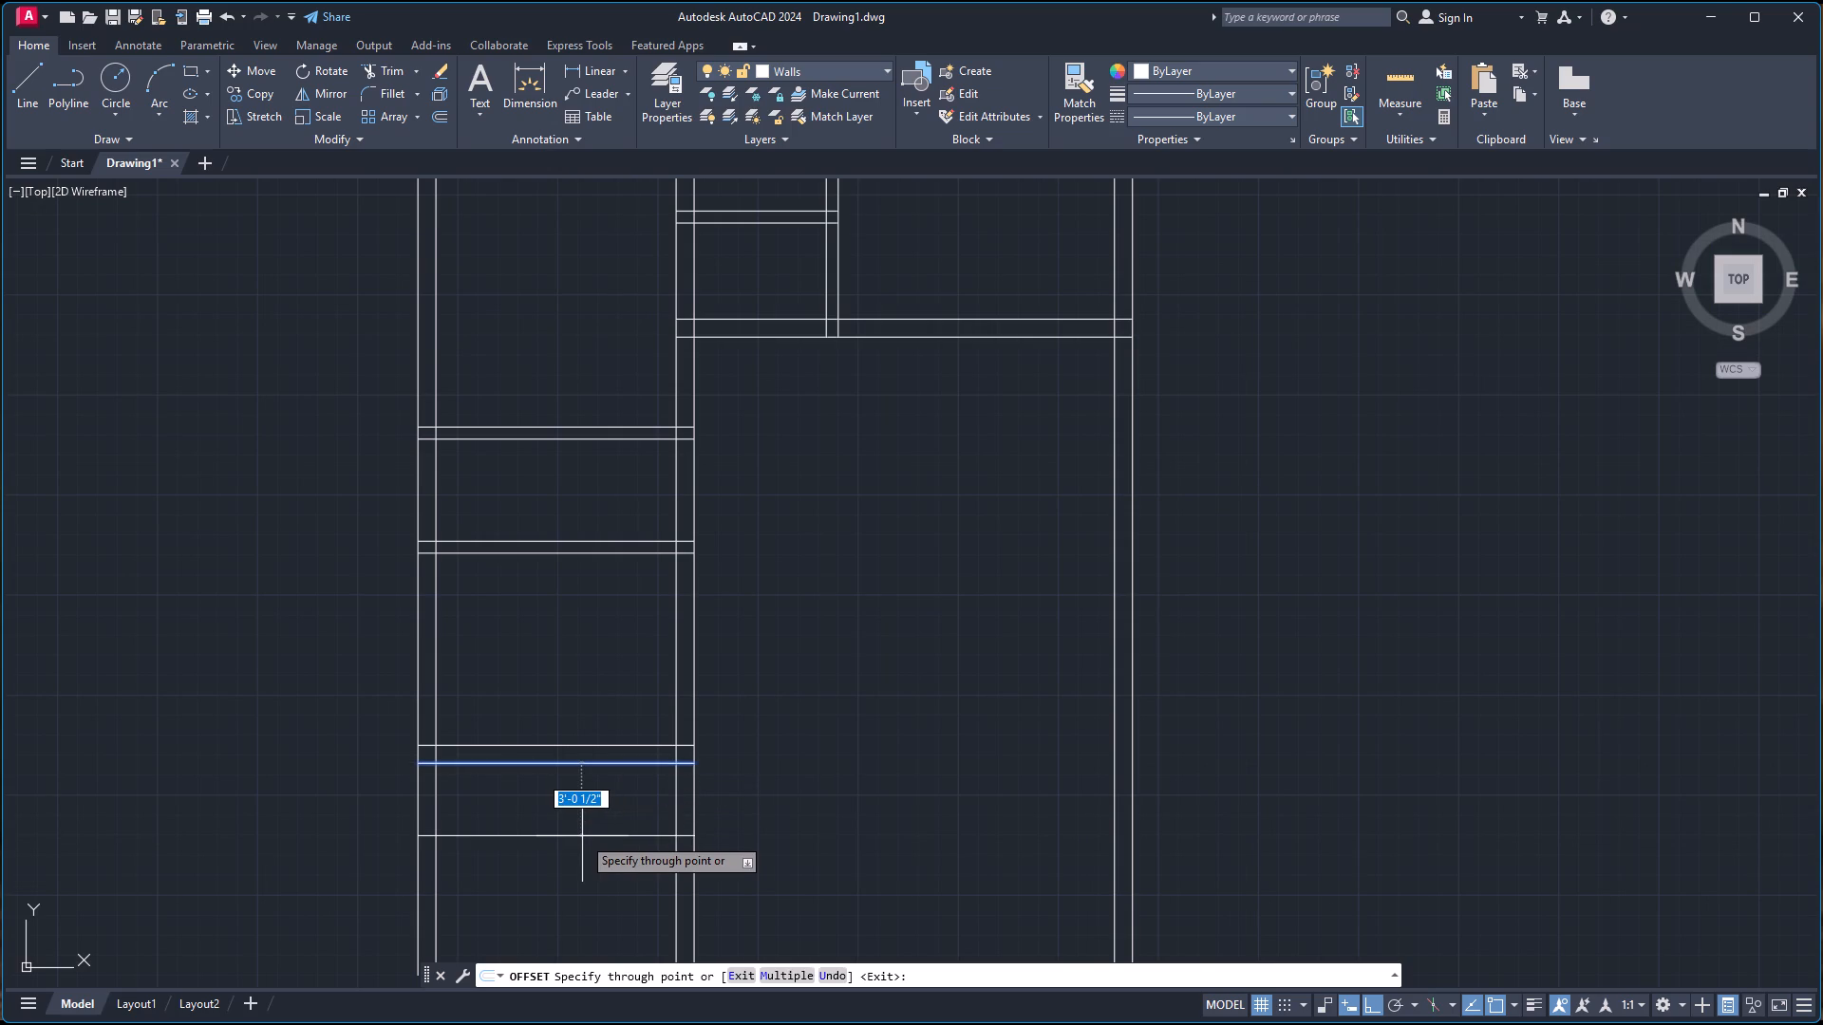
text(8'-1)
key(Return)
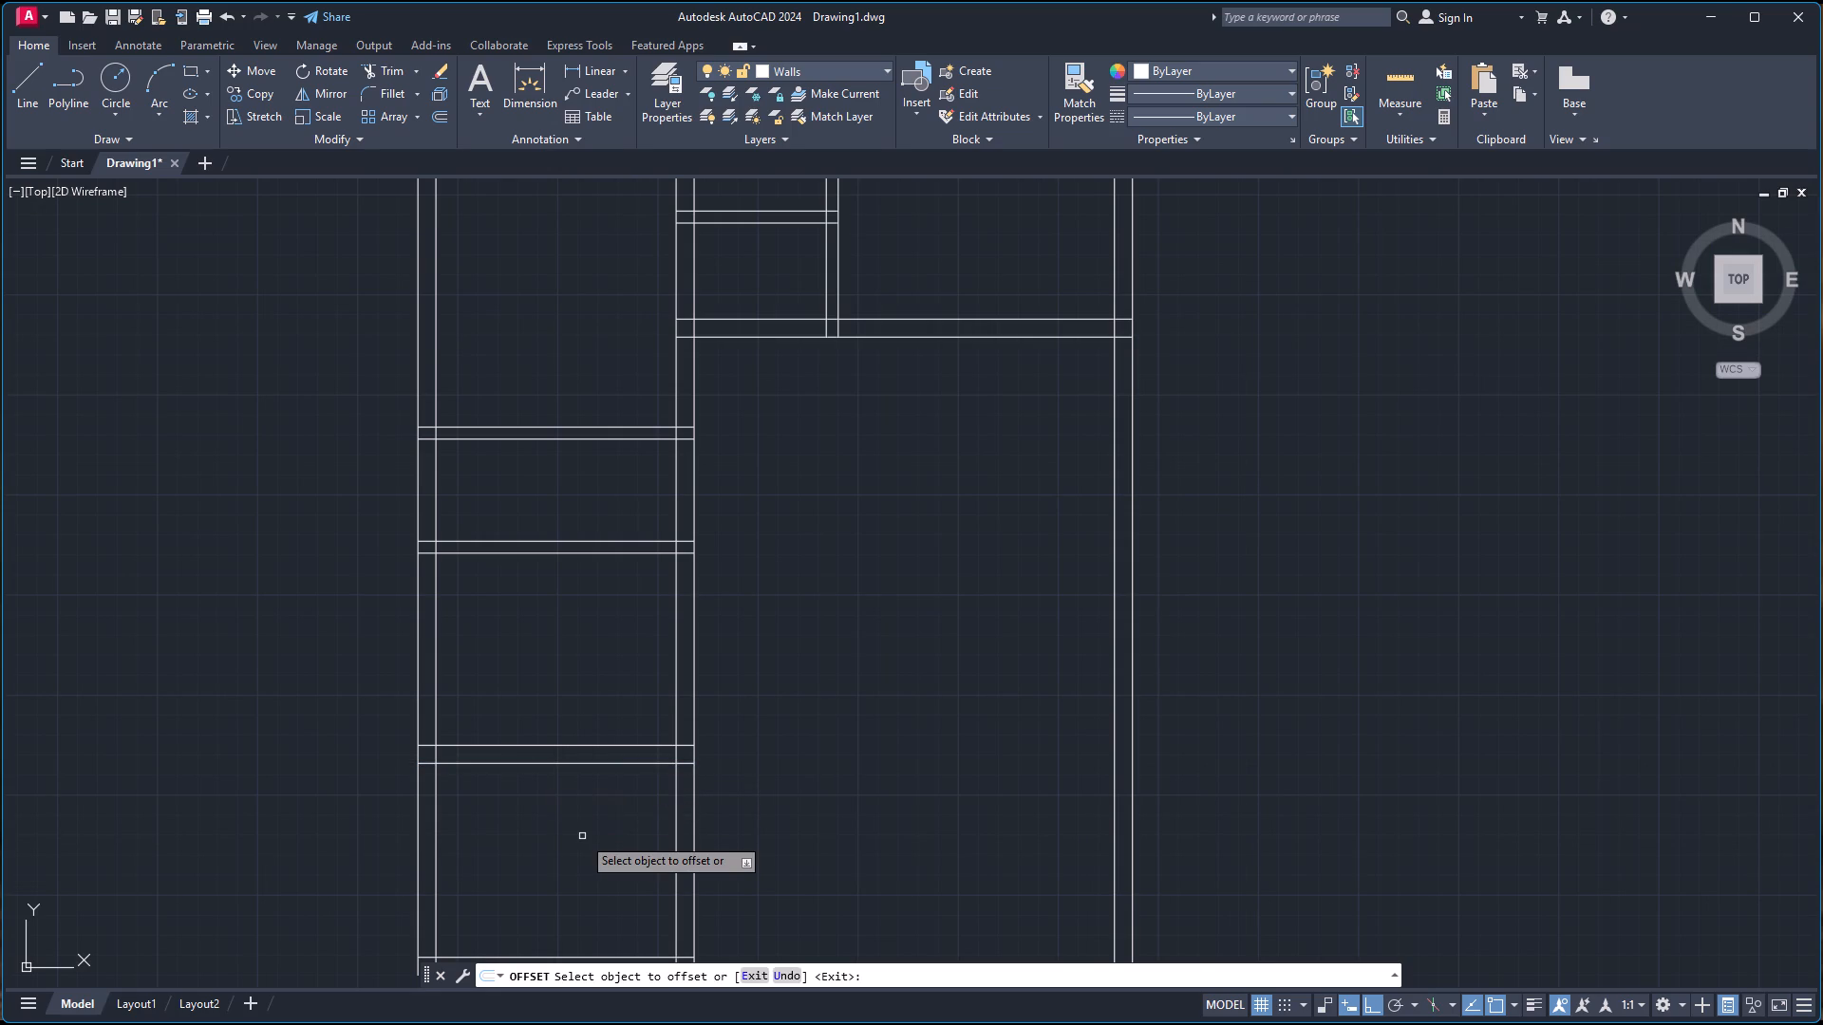
scroll(582, 836, down, 4)
scroll(597, 854, up, 4)
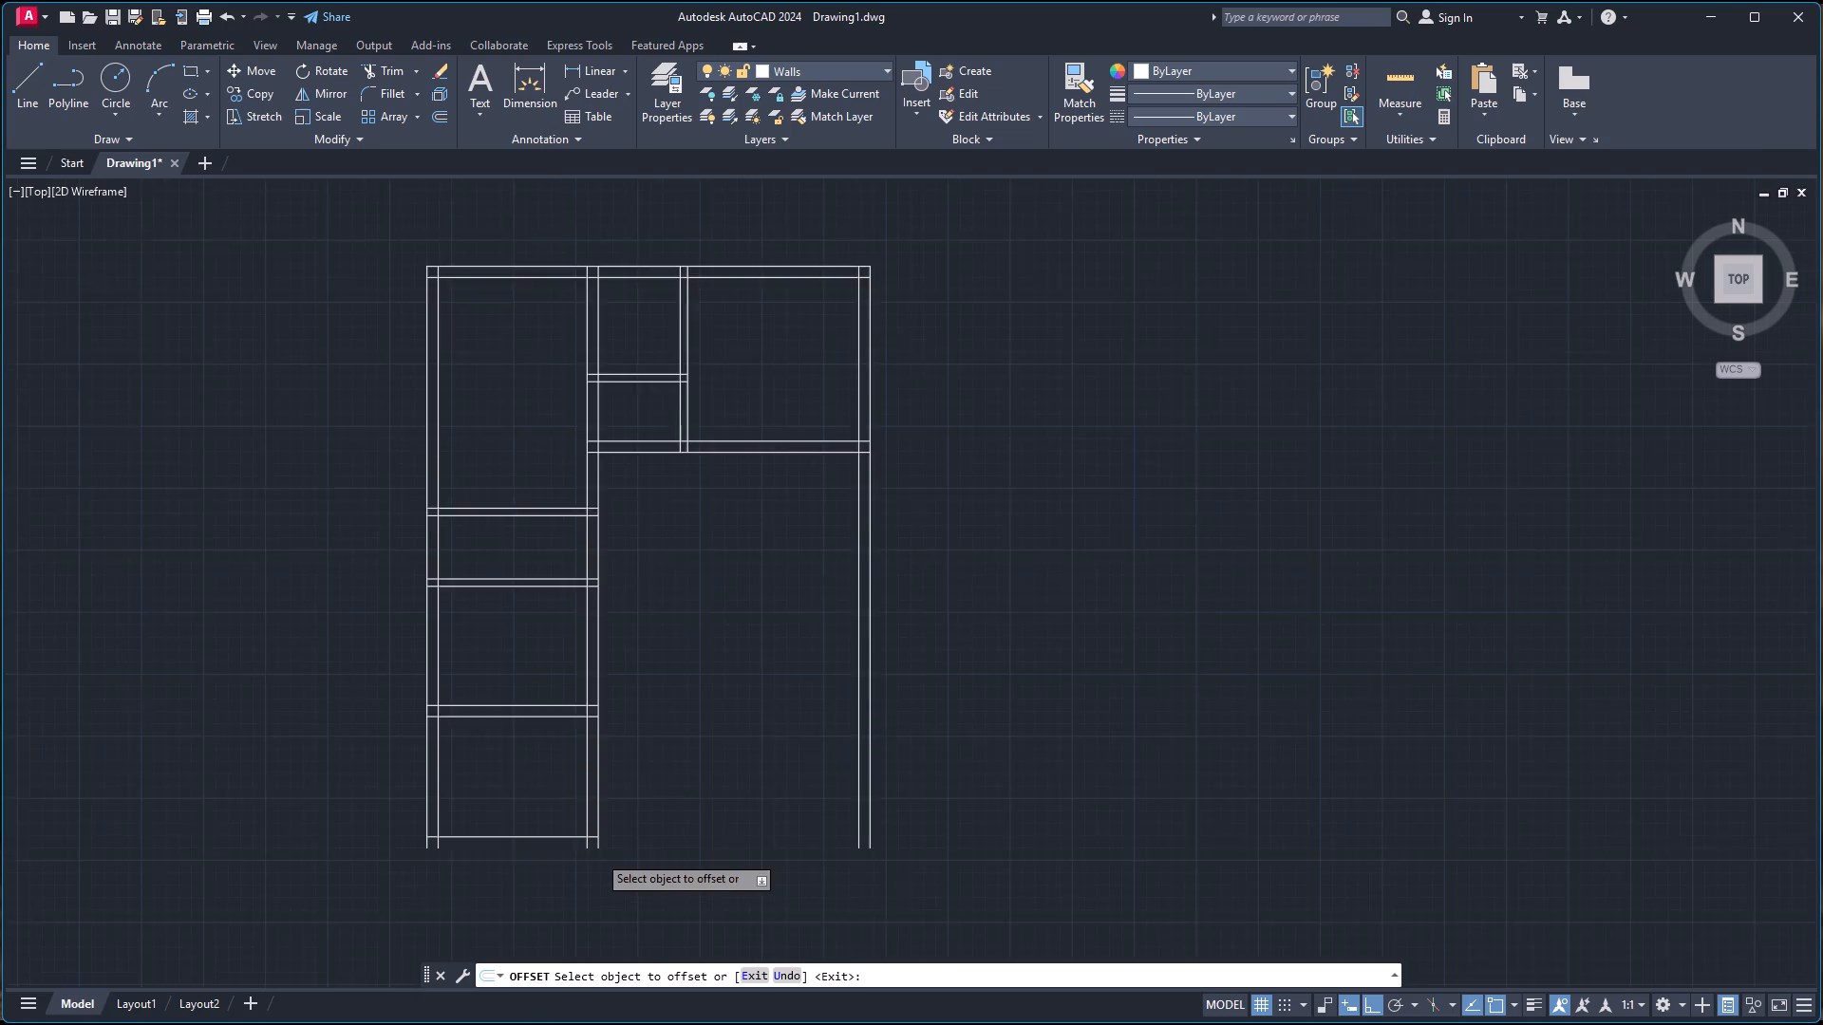
scroll(411, 844, up, 2)
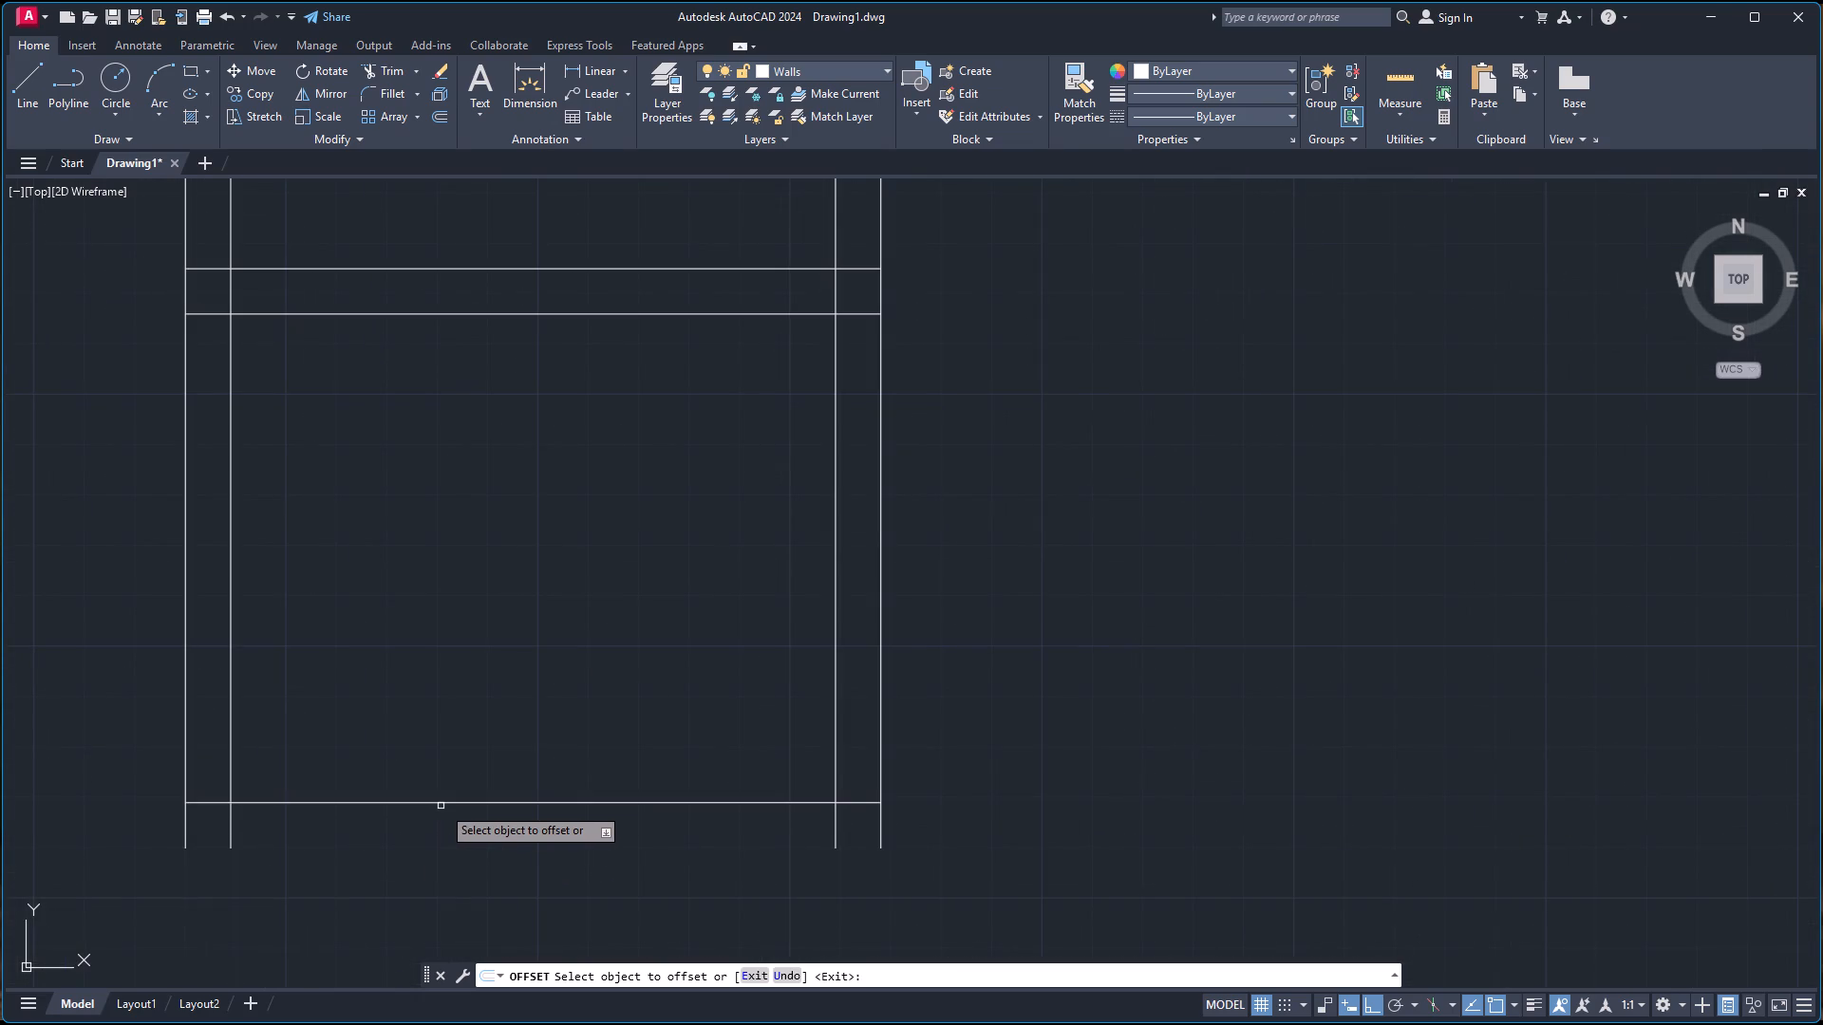
click(446, 804)
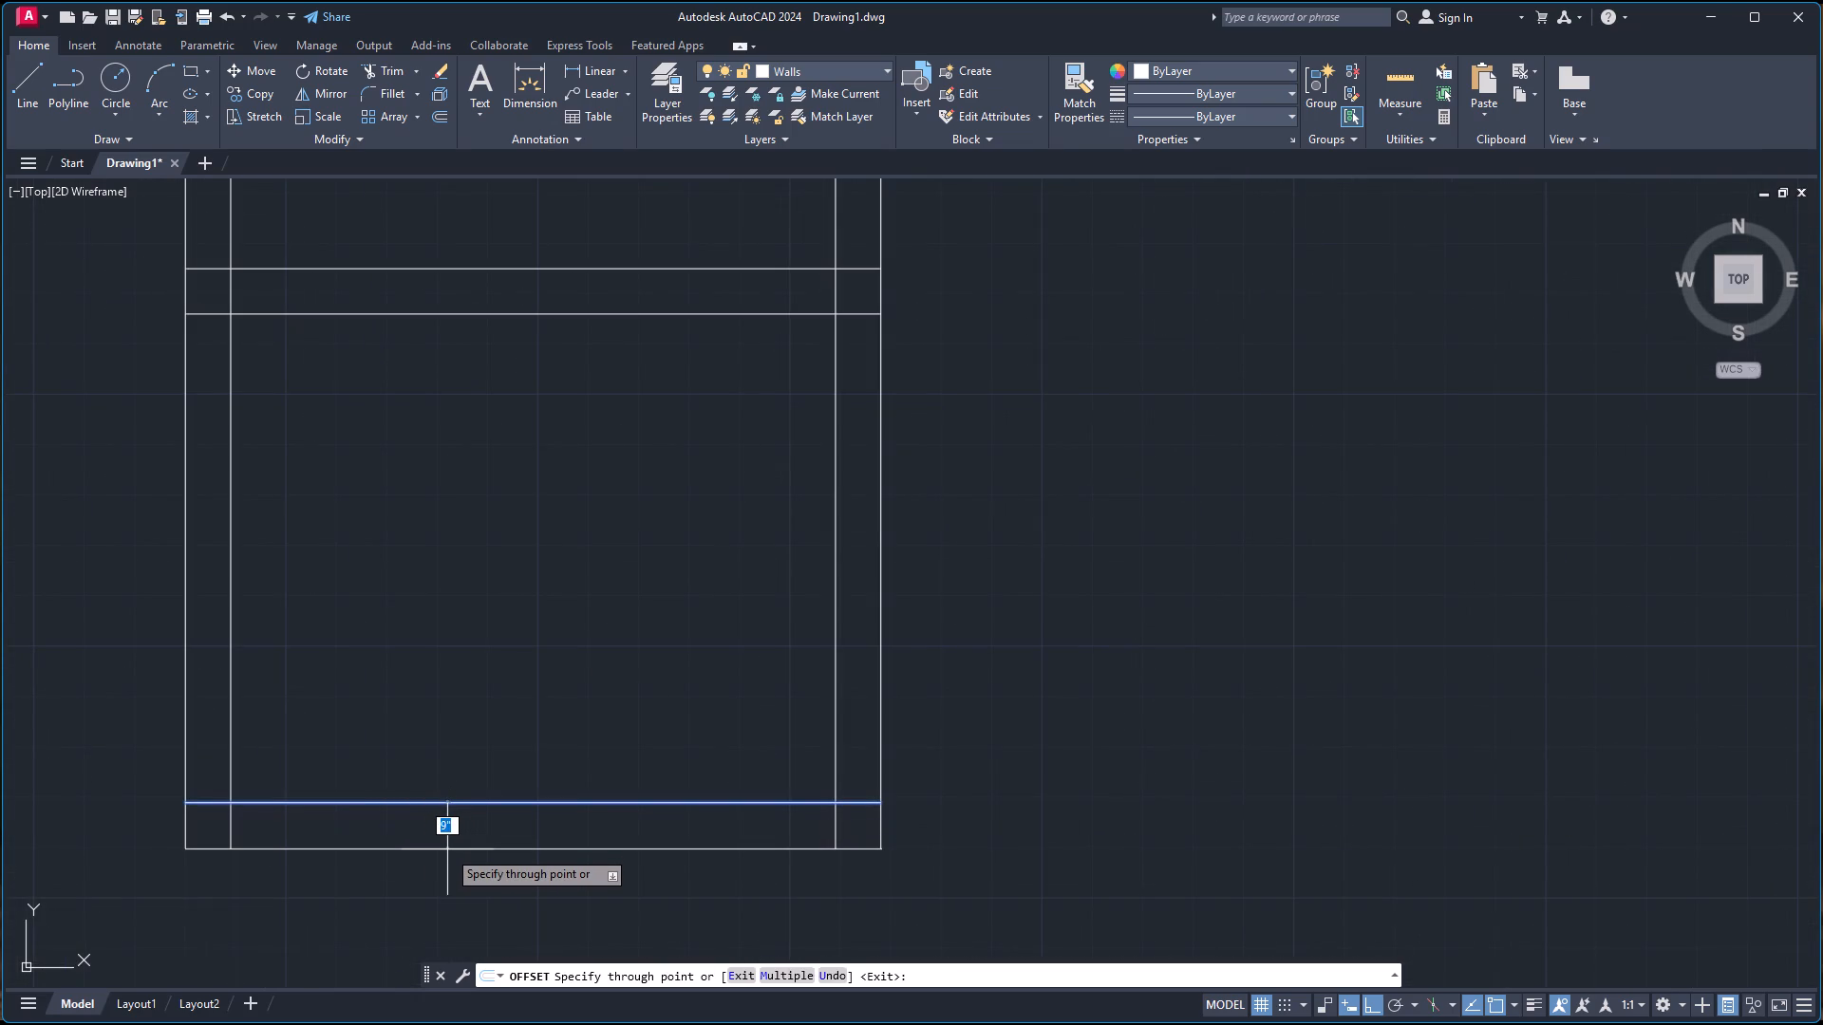
key(9)
key(Return)
Offset the lower line of the right-hand horizontal 9" wall through the bottom endpoint of the right outer wall.
scroll(909, 829, up, 1)
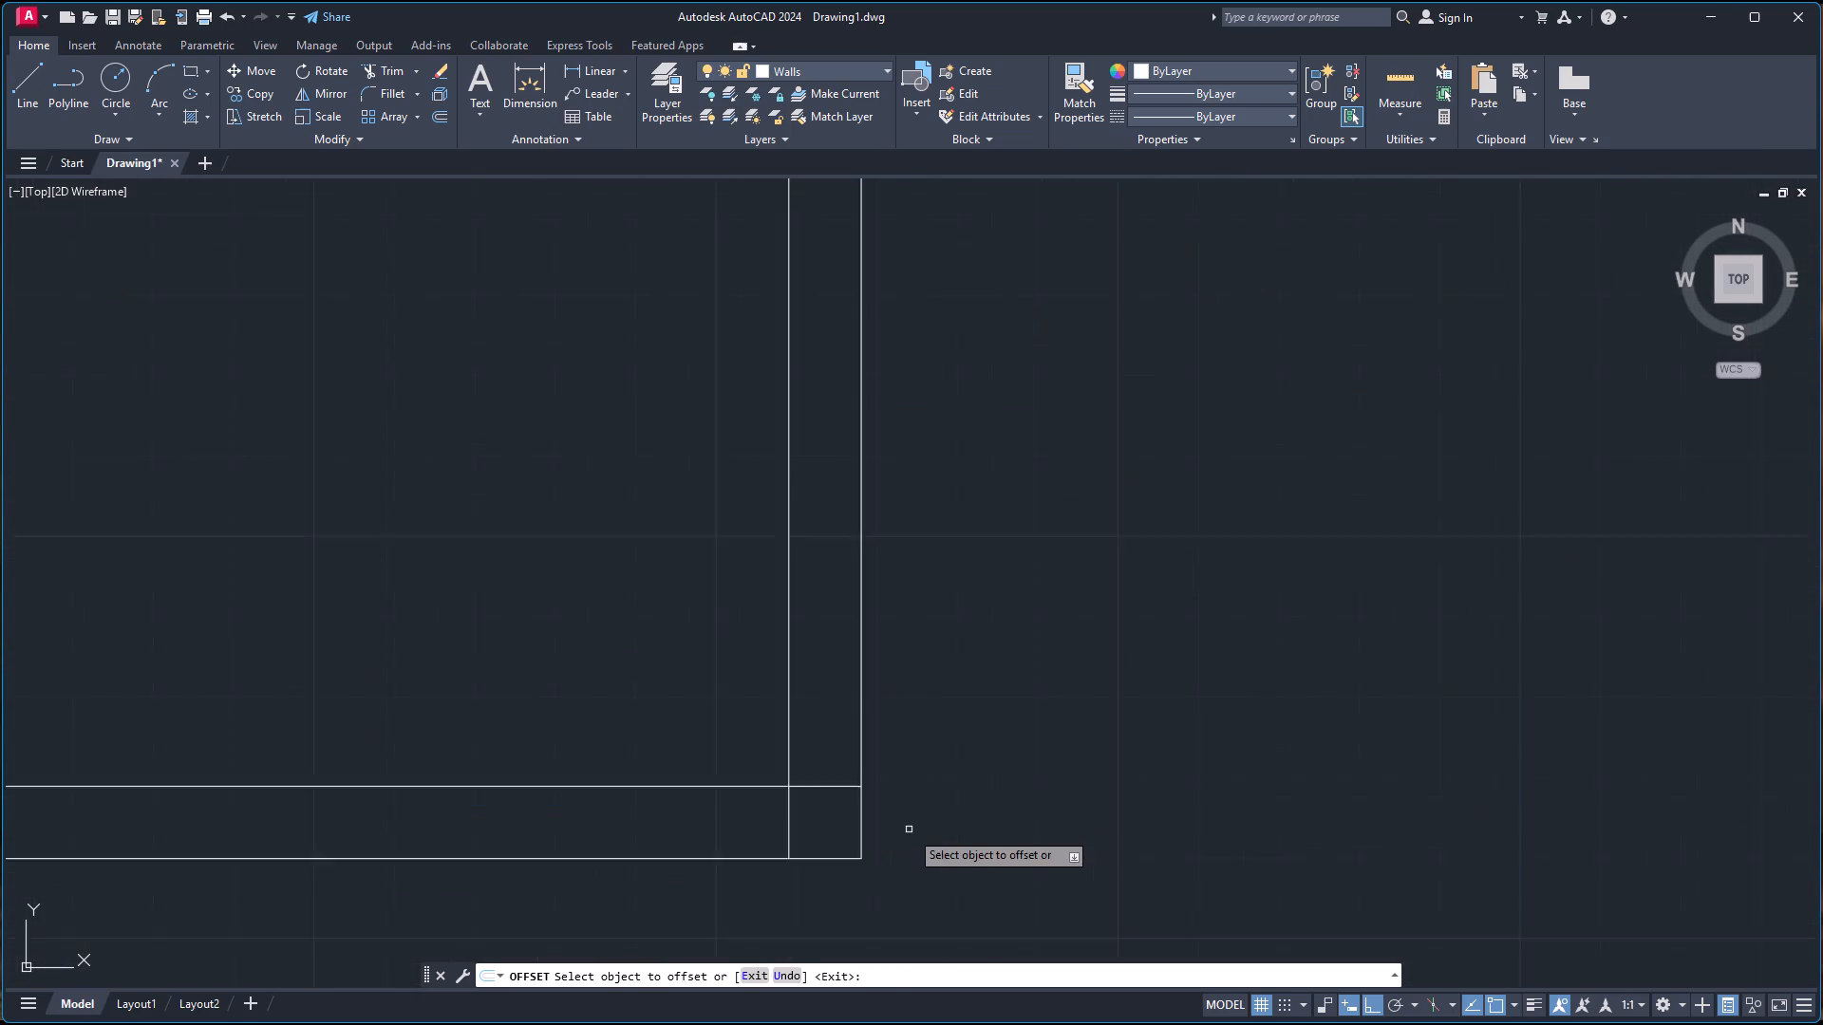
scroll(910, 830, up, 3)
scroll(570, 872, down, 5)
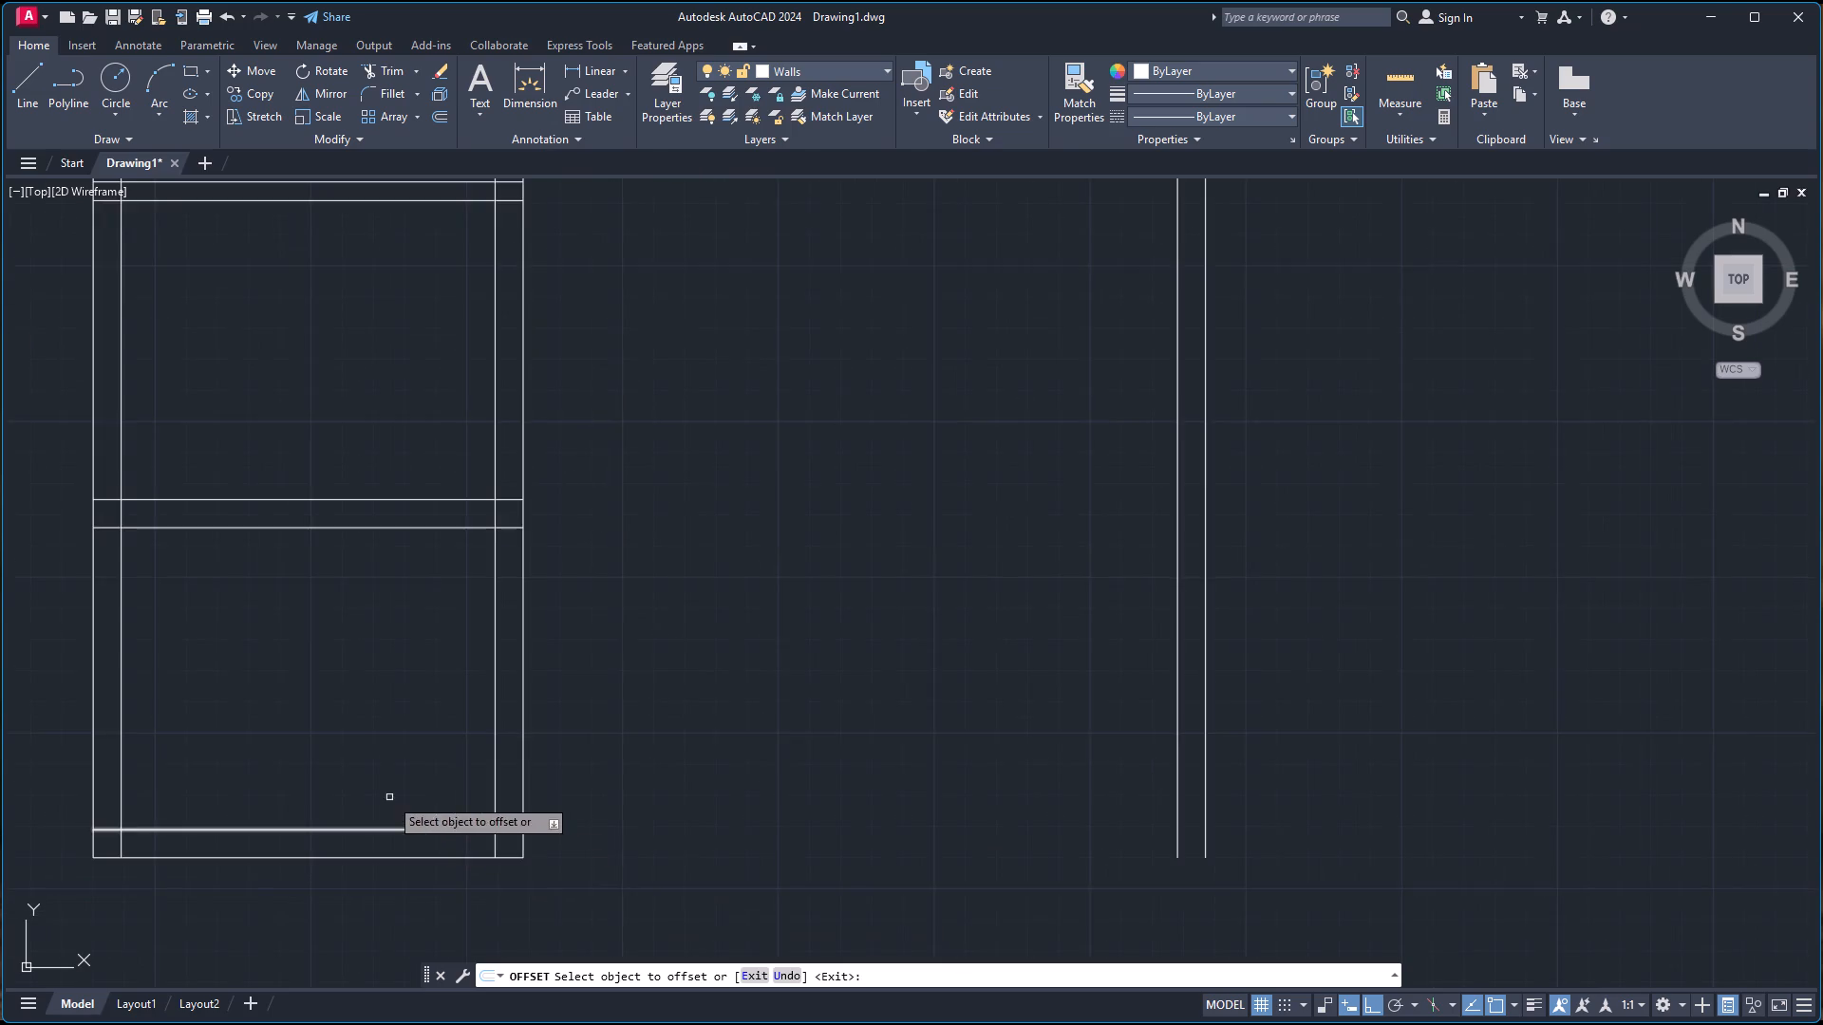
scroll(368, 722, down, 2)
scroll(348, 679, up, 1)
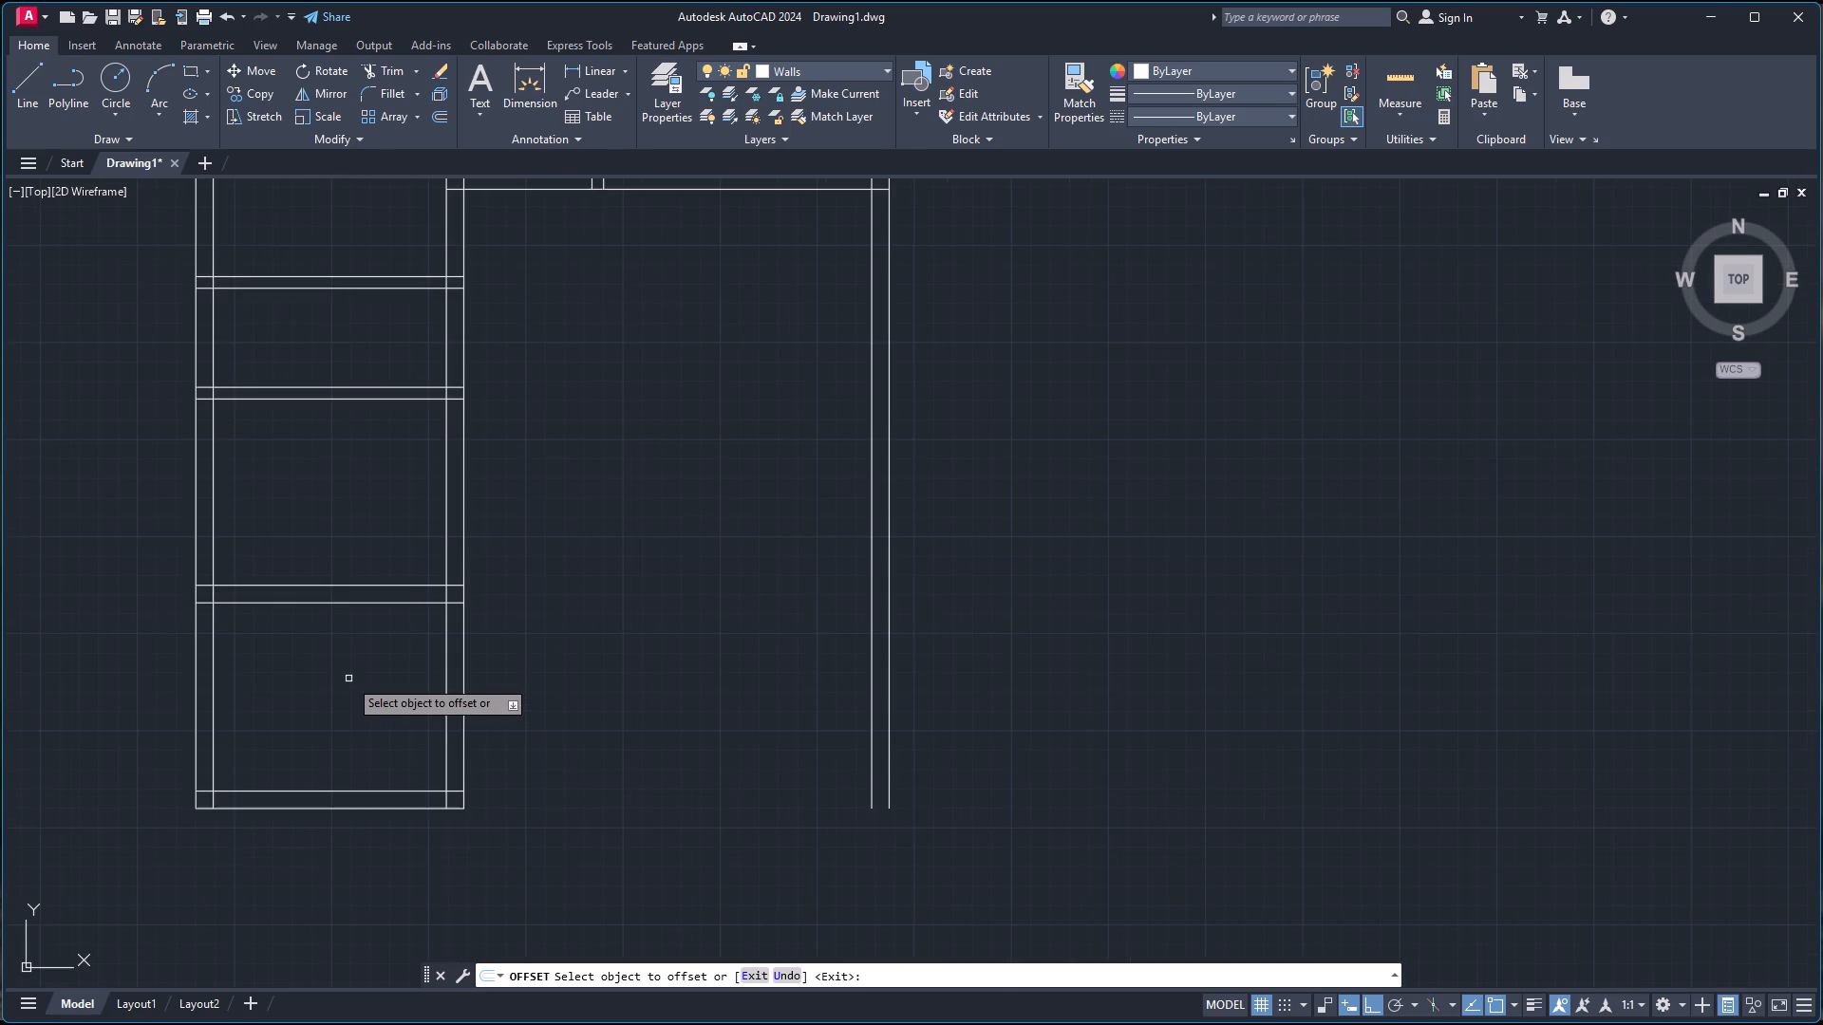
scroll(348, 679, down, 1)
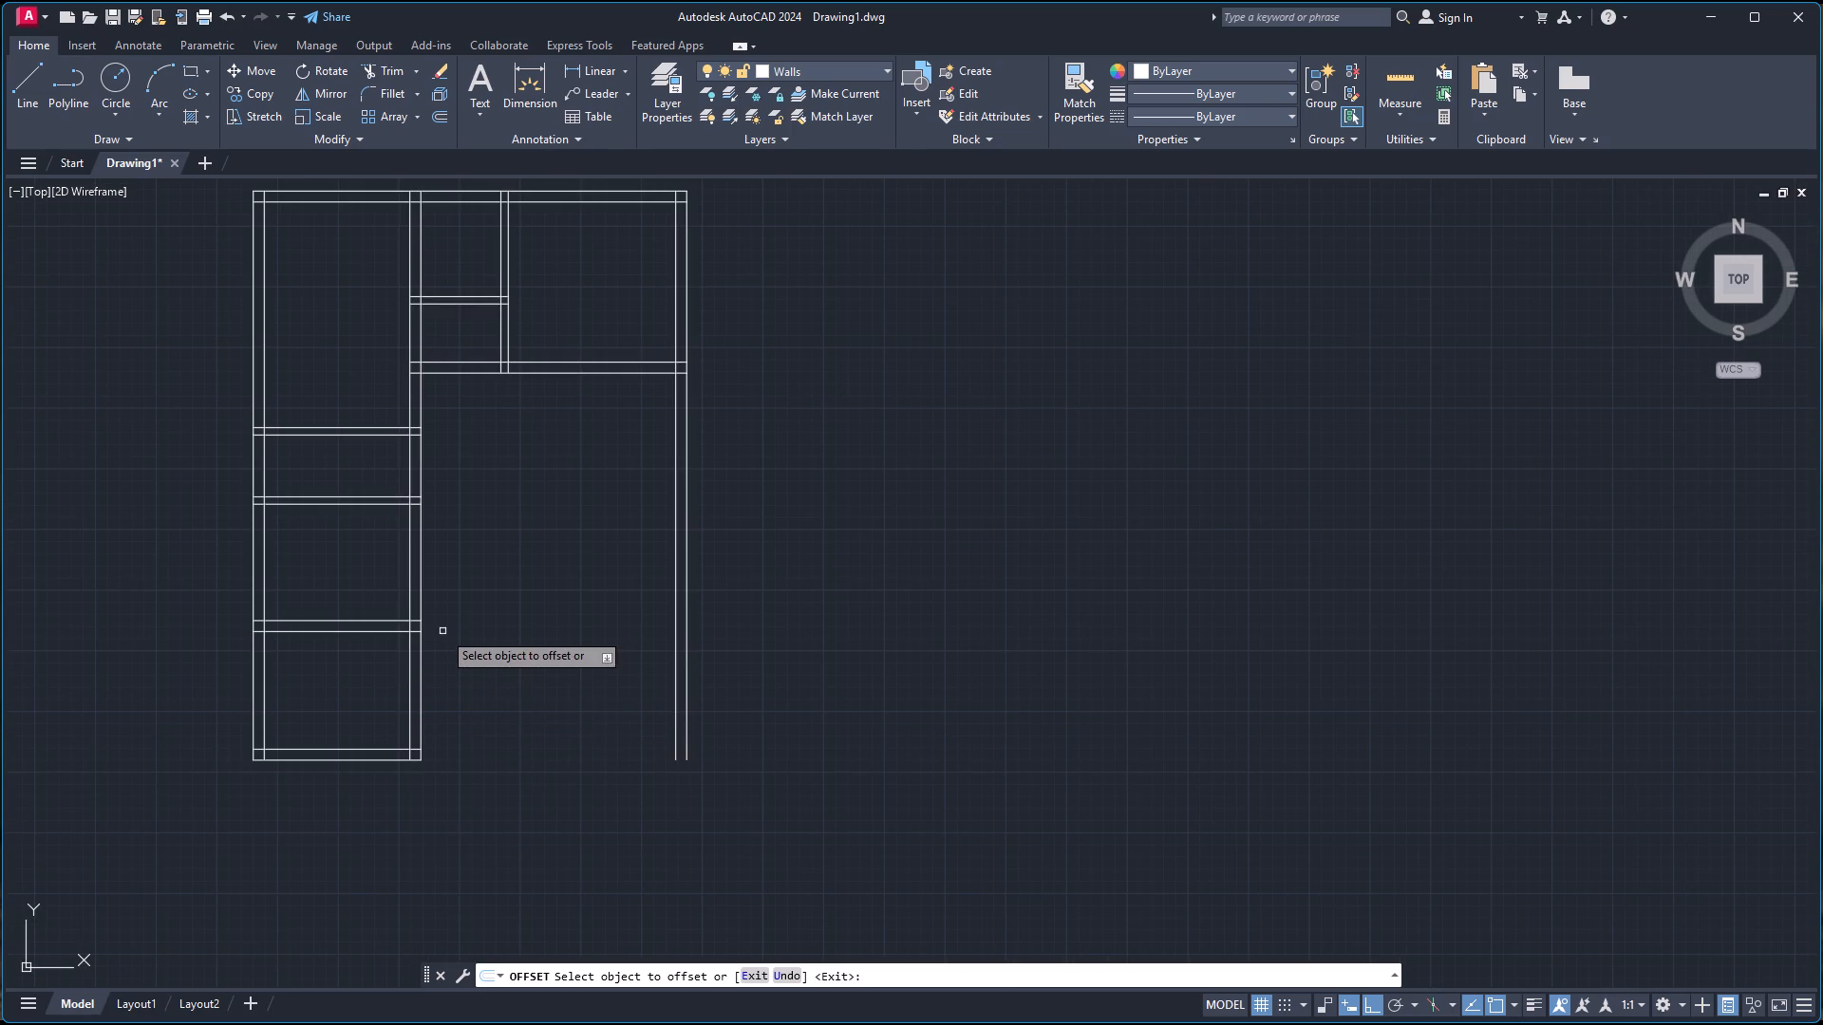
click(533, 374)
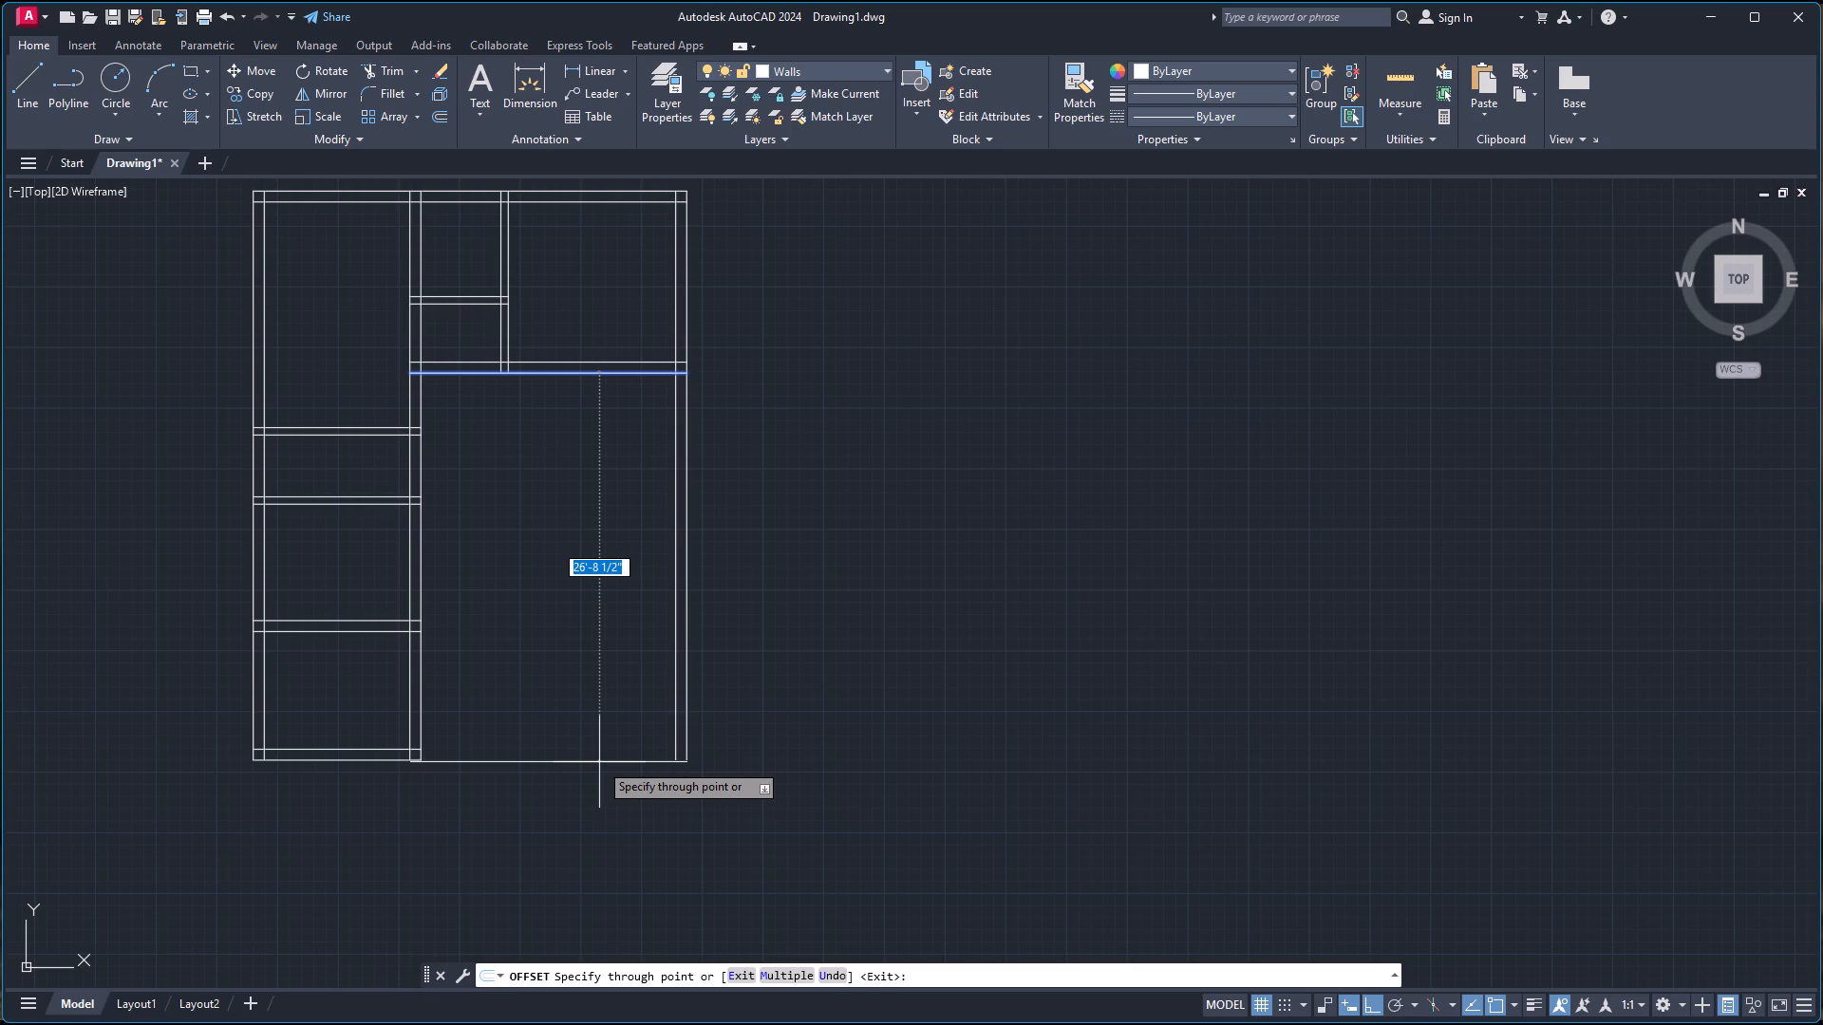
click(684, 755)
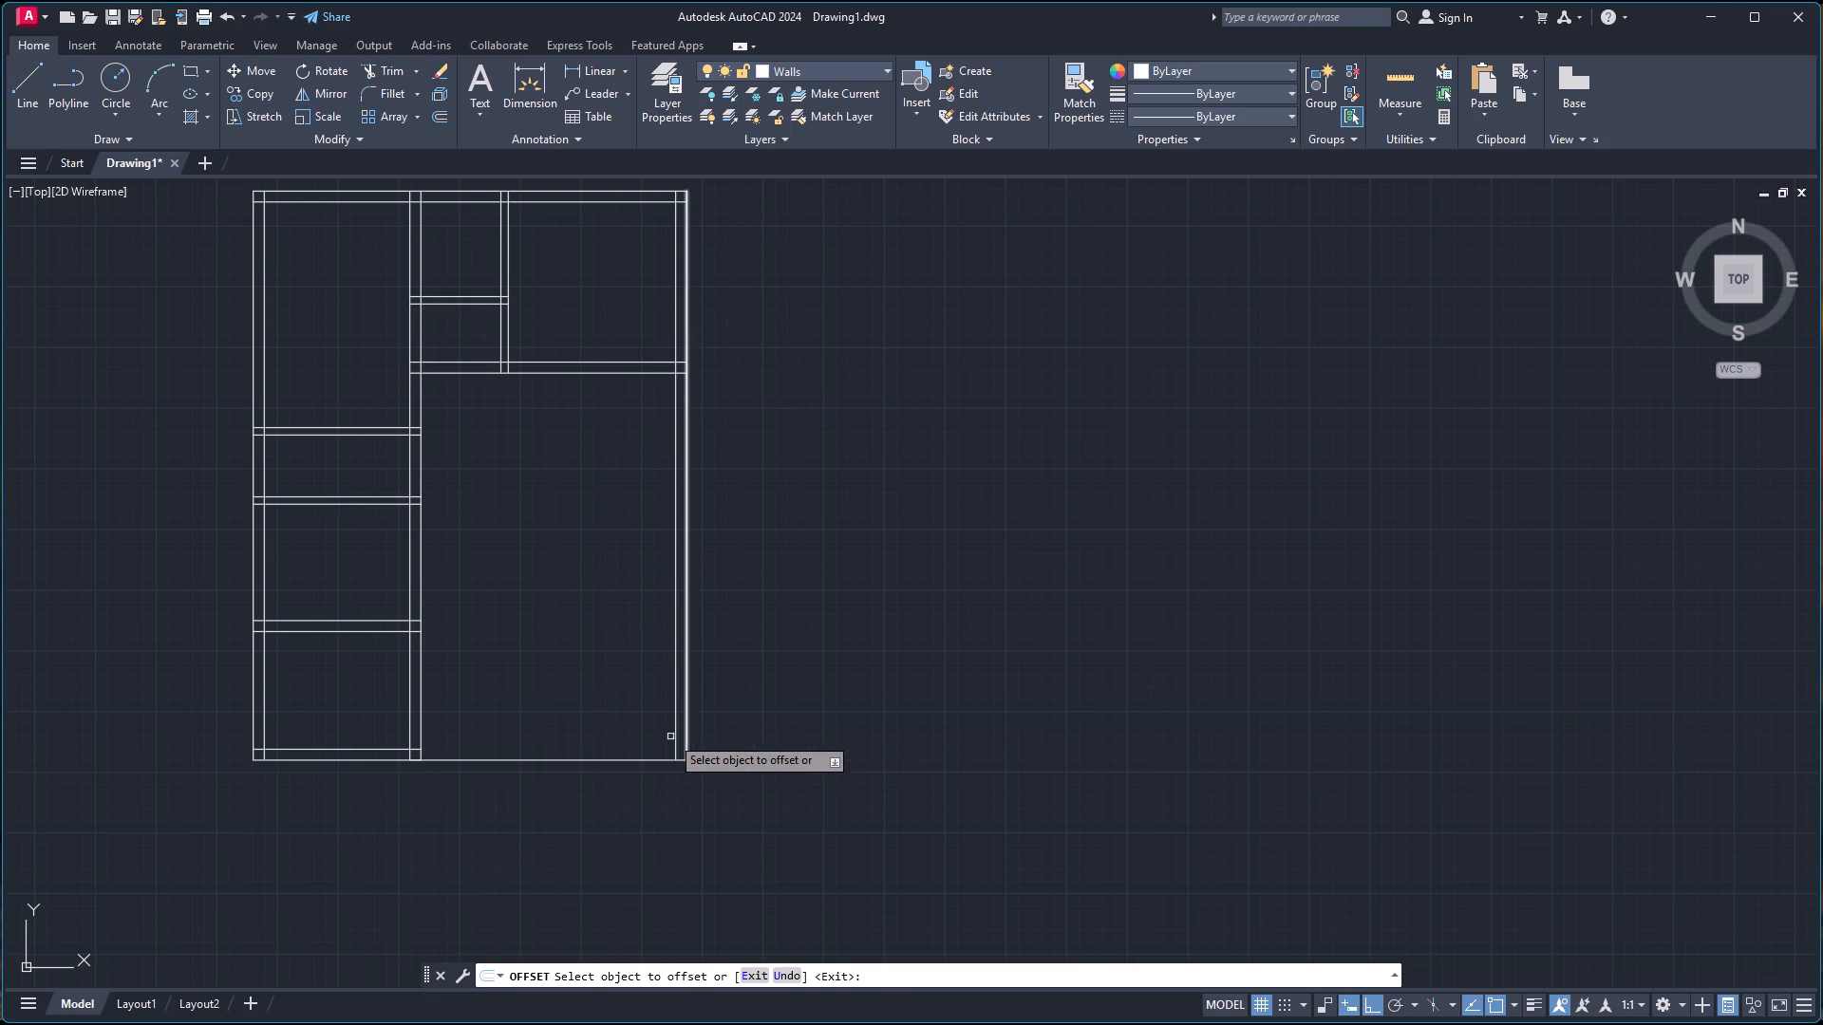
Offset the lower line of the right-hand horizontal 9" wall 17' downward, and offset that line 9" down to form another wall.
scroll(604, 803, up, 3)
scroll(708, 736, up, 1)
scroll(712, 733, down, 3)
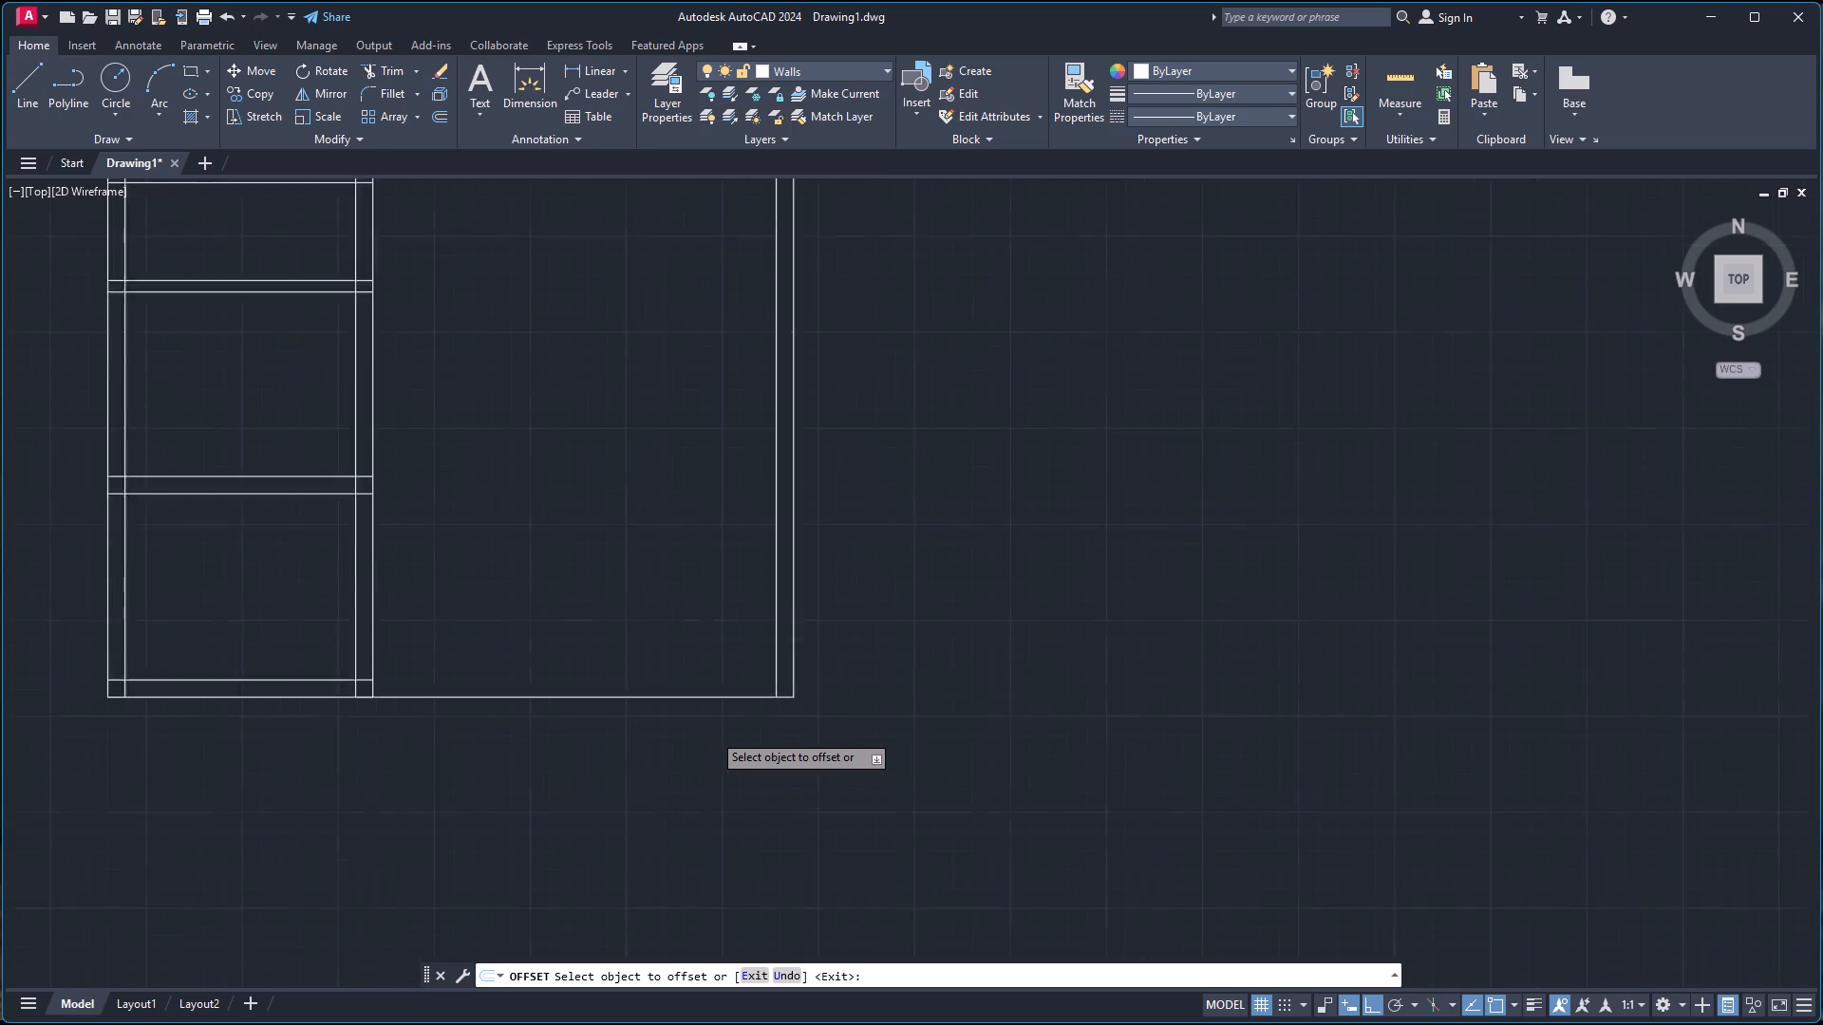
scroll(712, 733, down, 2)
scroll(712, 733, up, 2)
scroll(712, 733, down, 2)
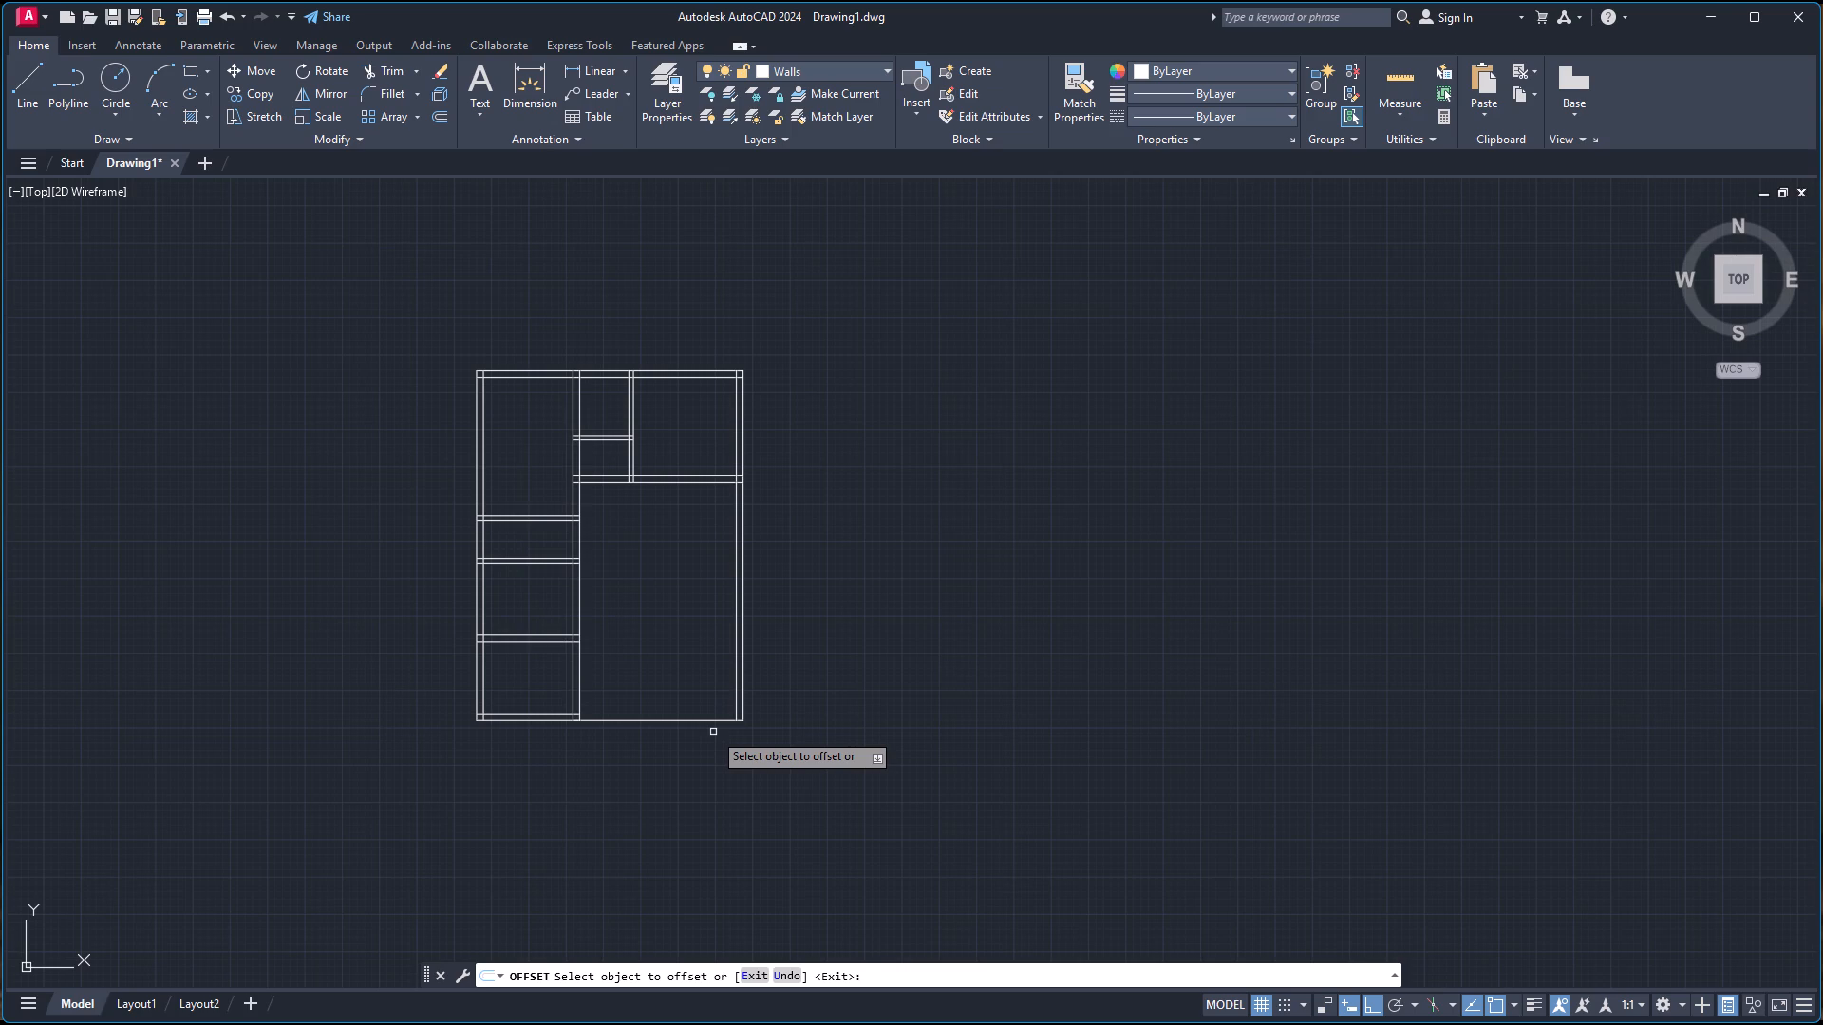
click(624, 481)
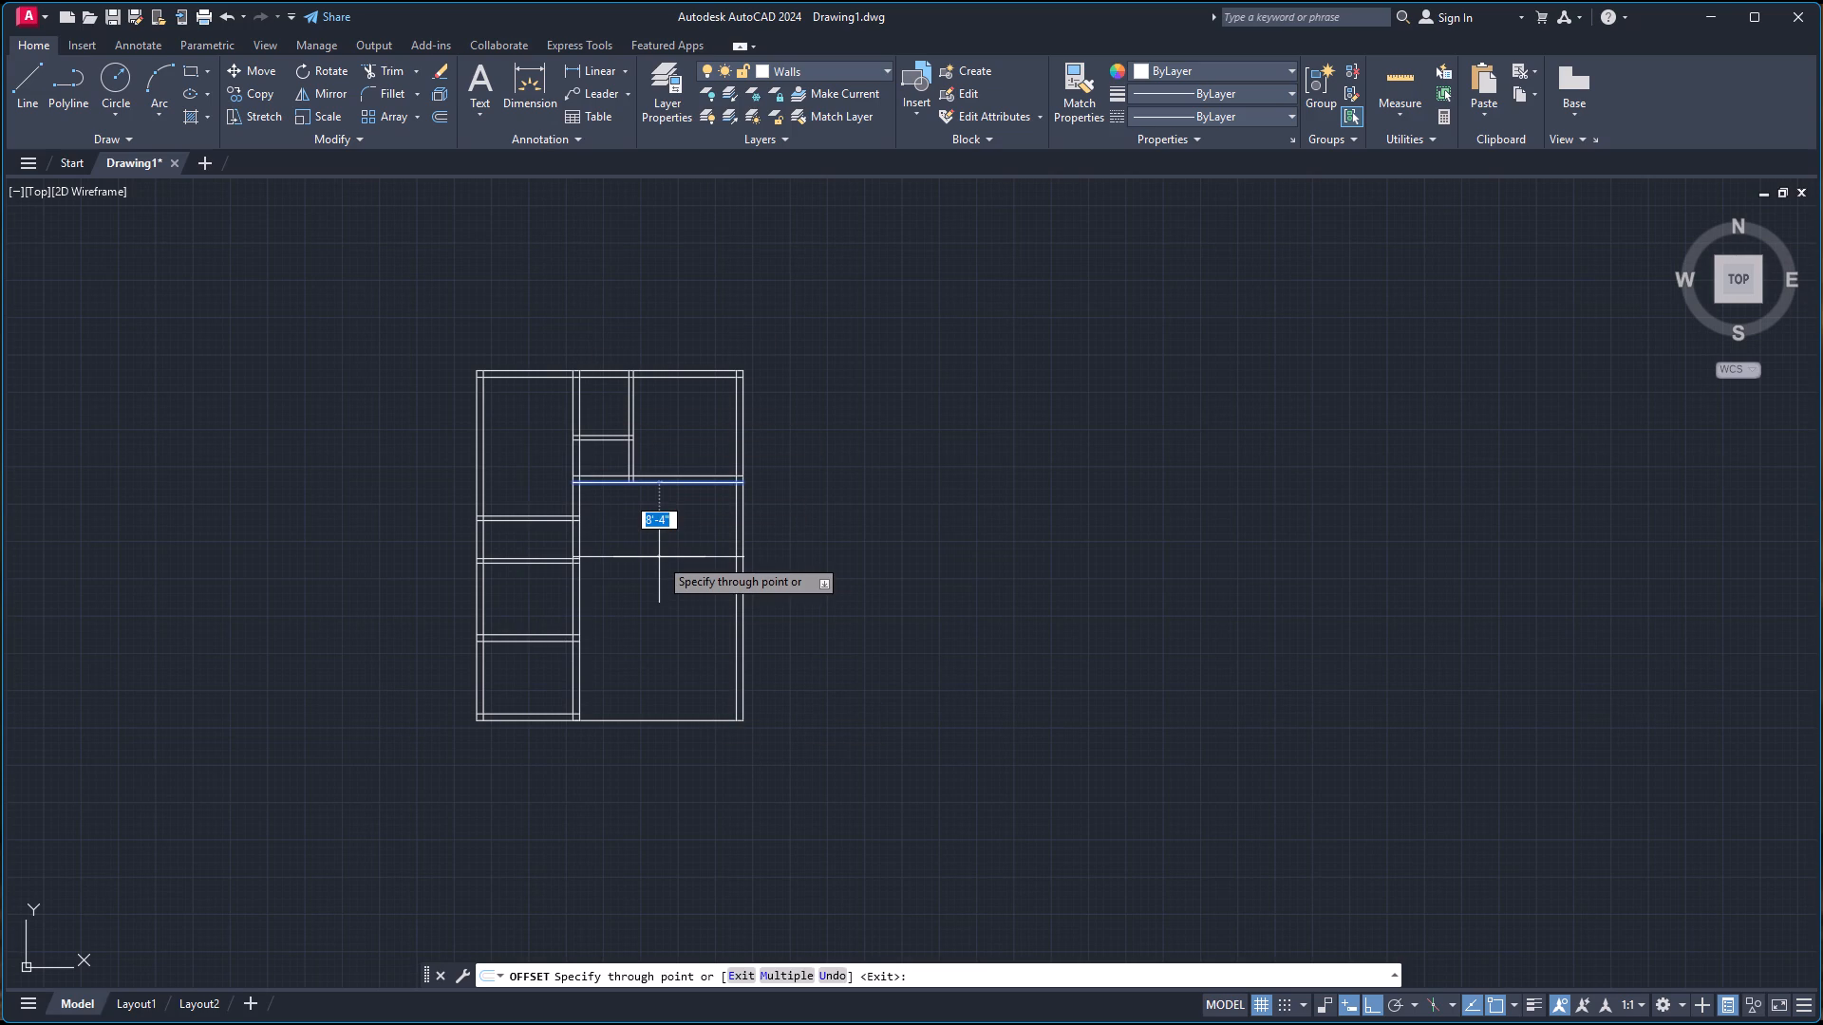
text(17')
key(Return)
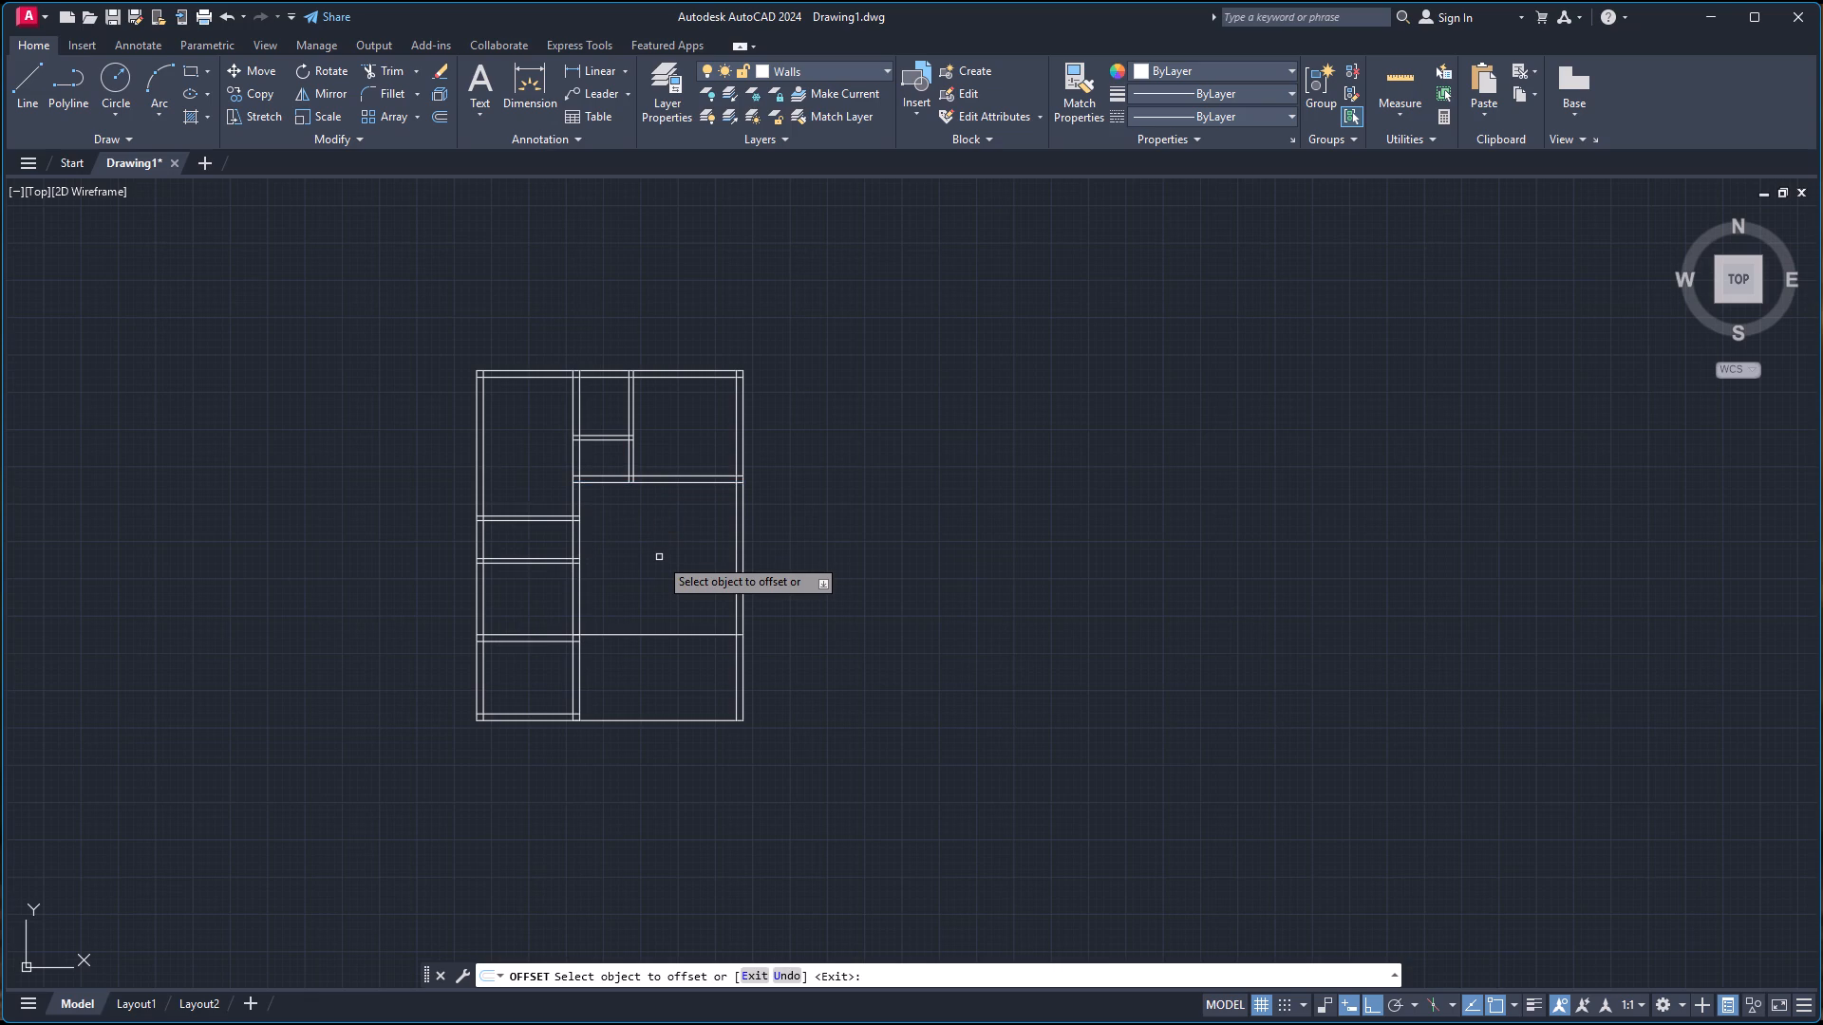
click(658, 635)
key(9)
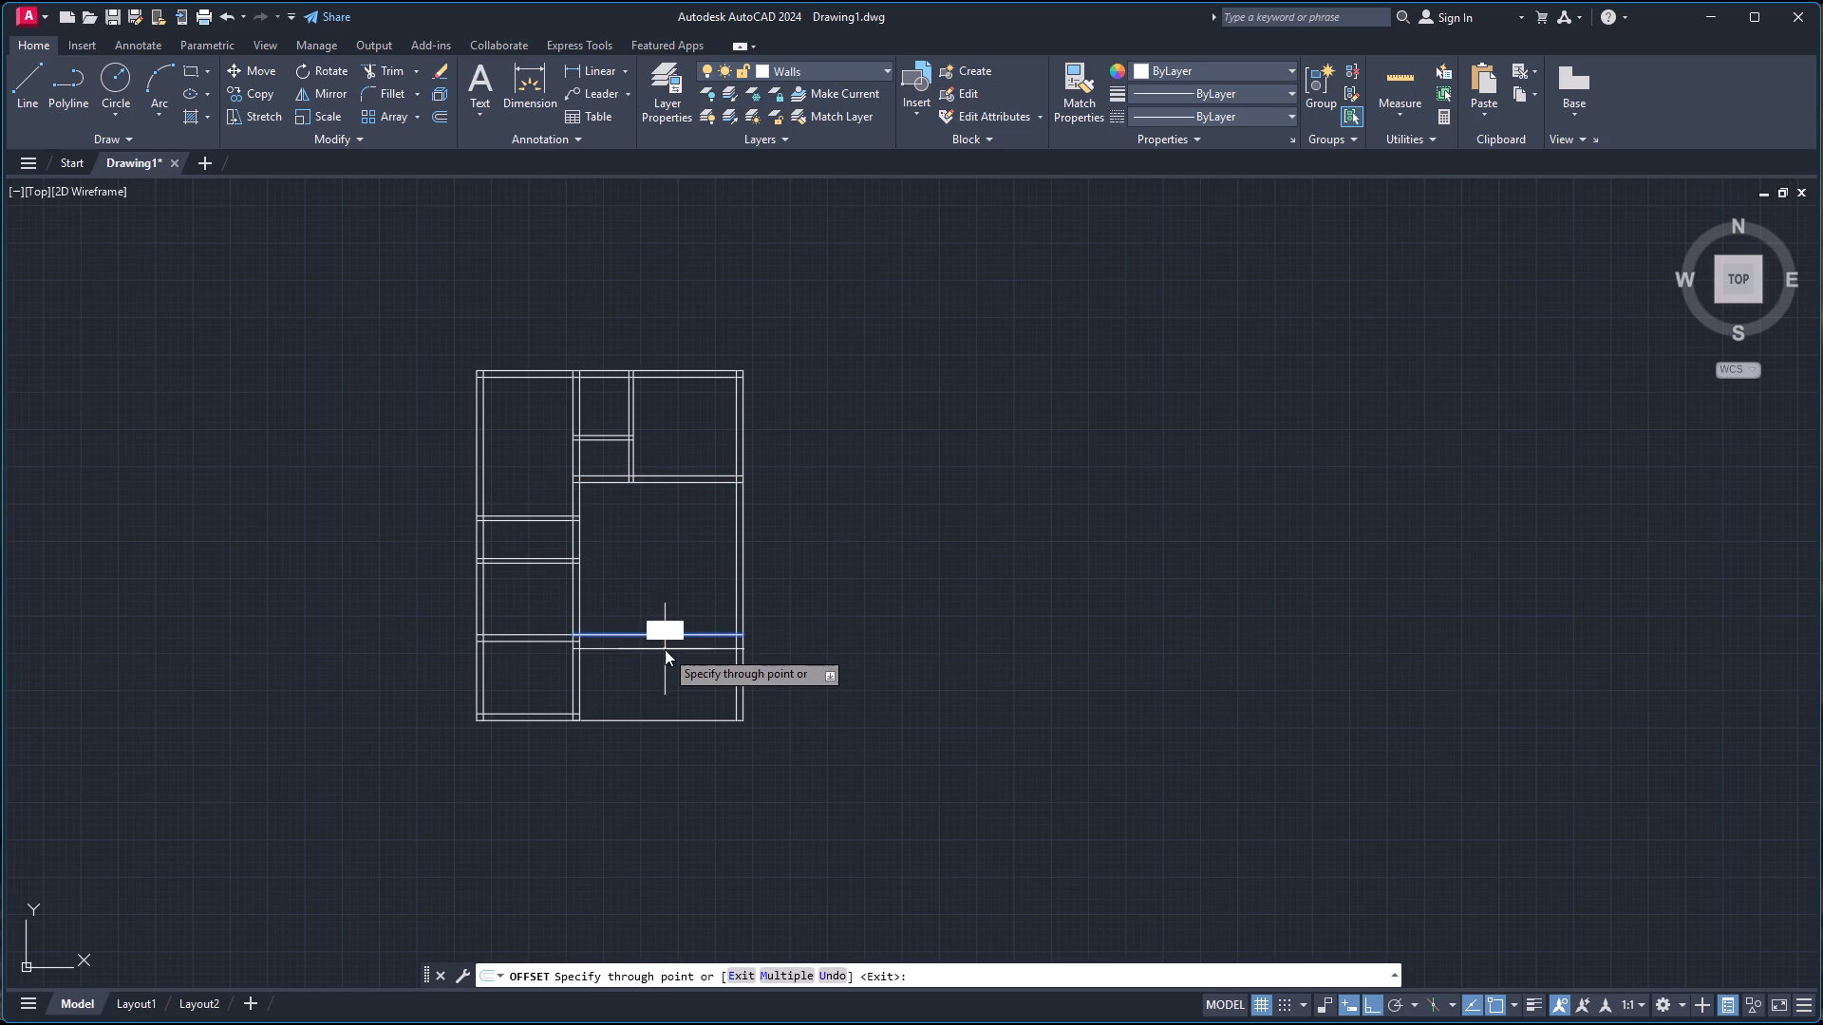
key(Return)
key(Escape)
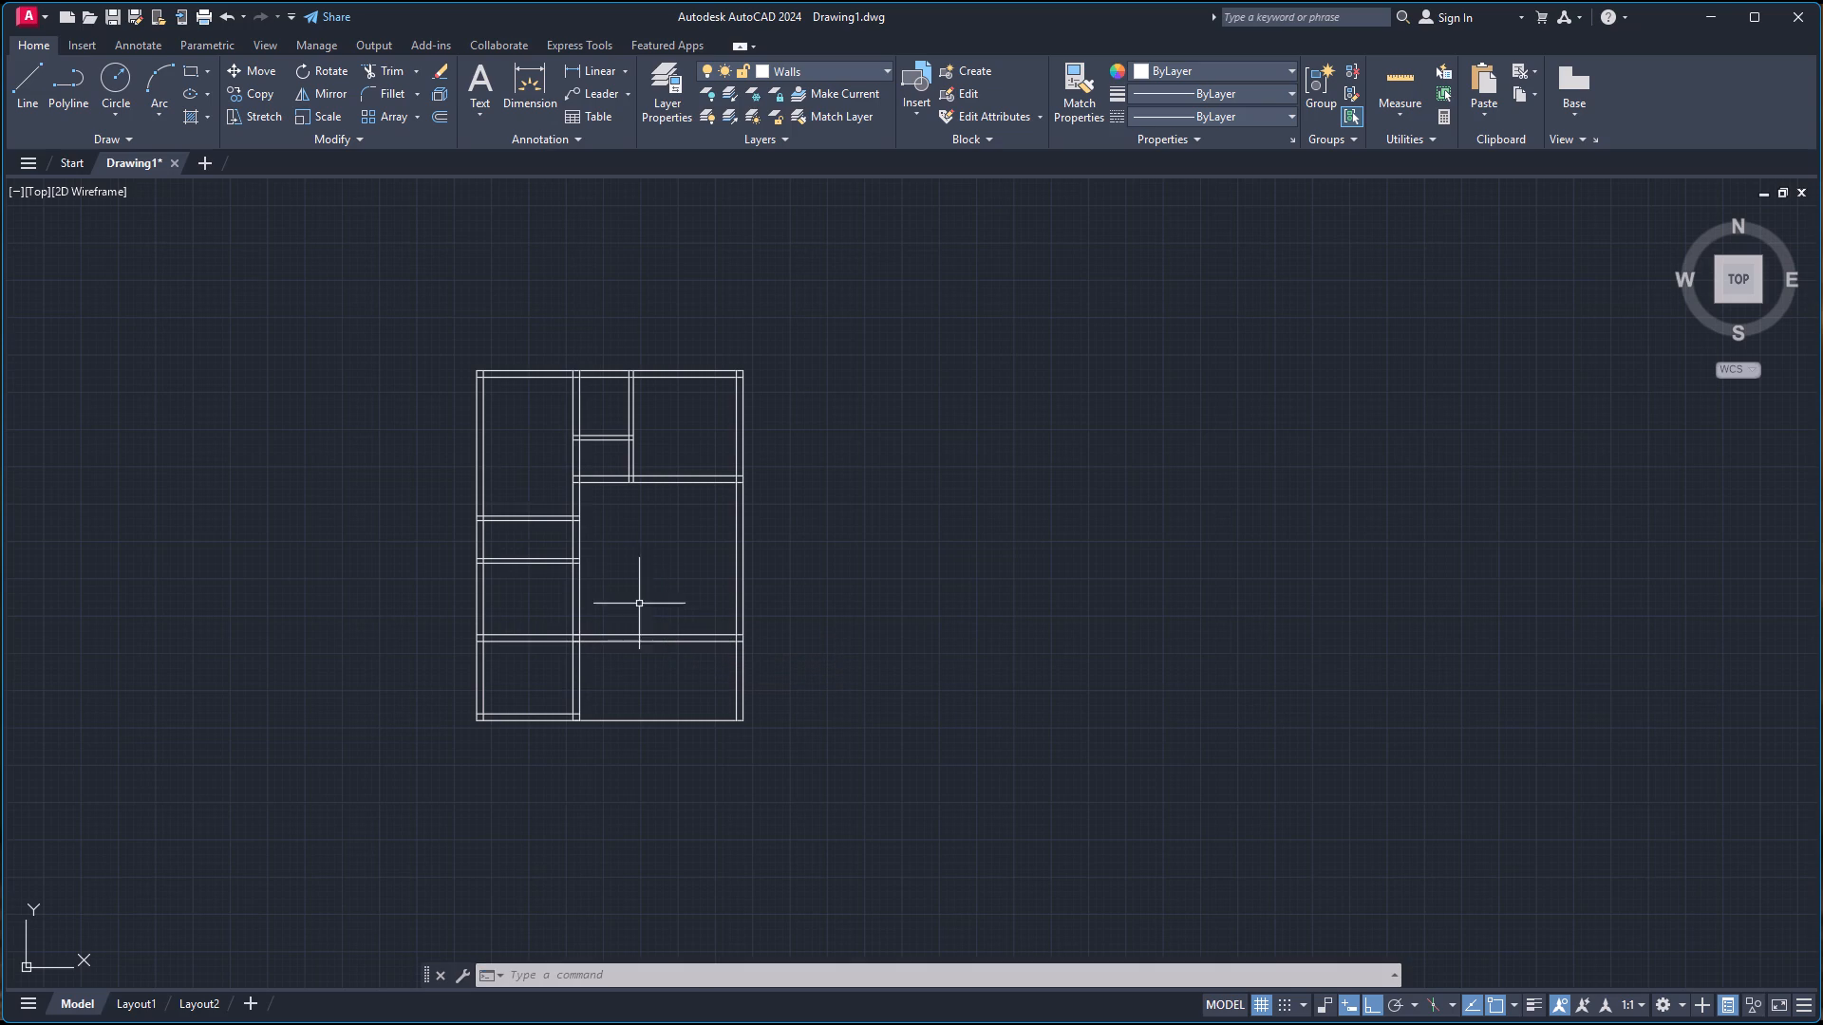
Trim away both lines of the middle vertical 9" wall below the lower full-width wall, including the inner stub in the bottom wall.
scroll(588, 486, up, 3)
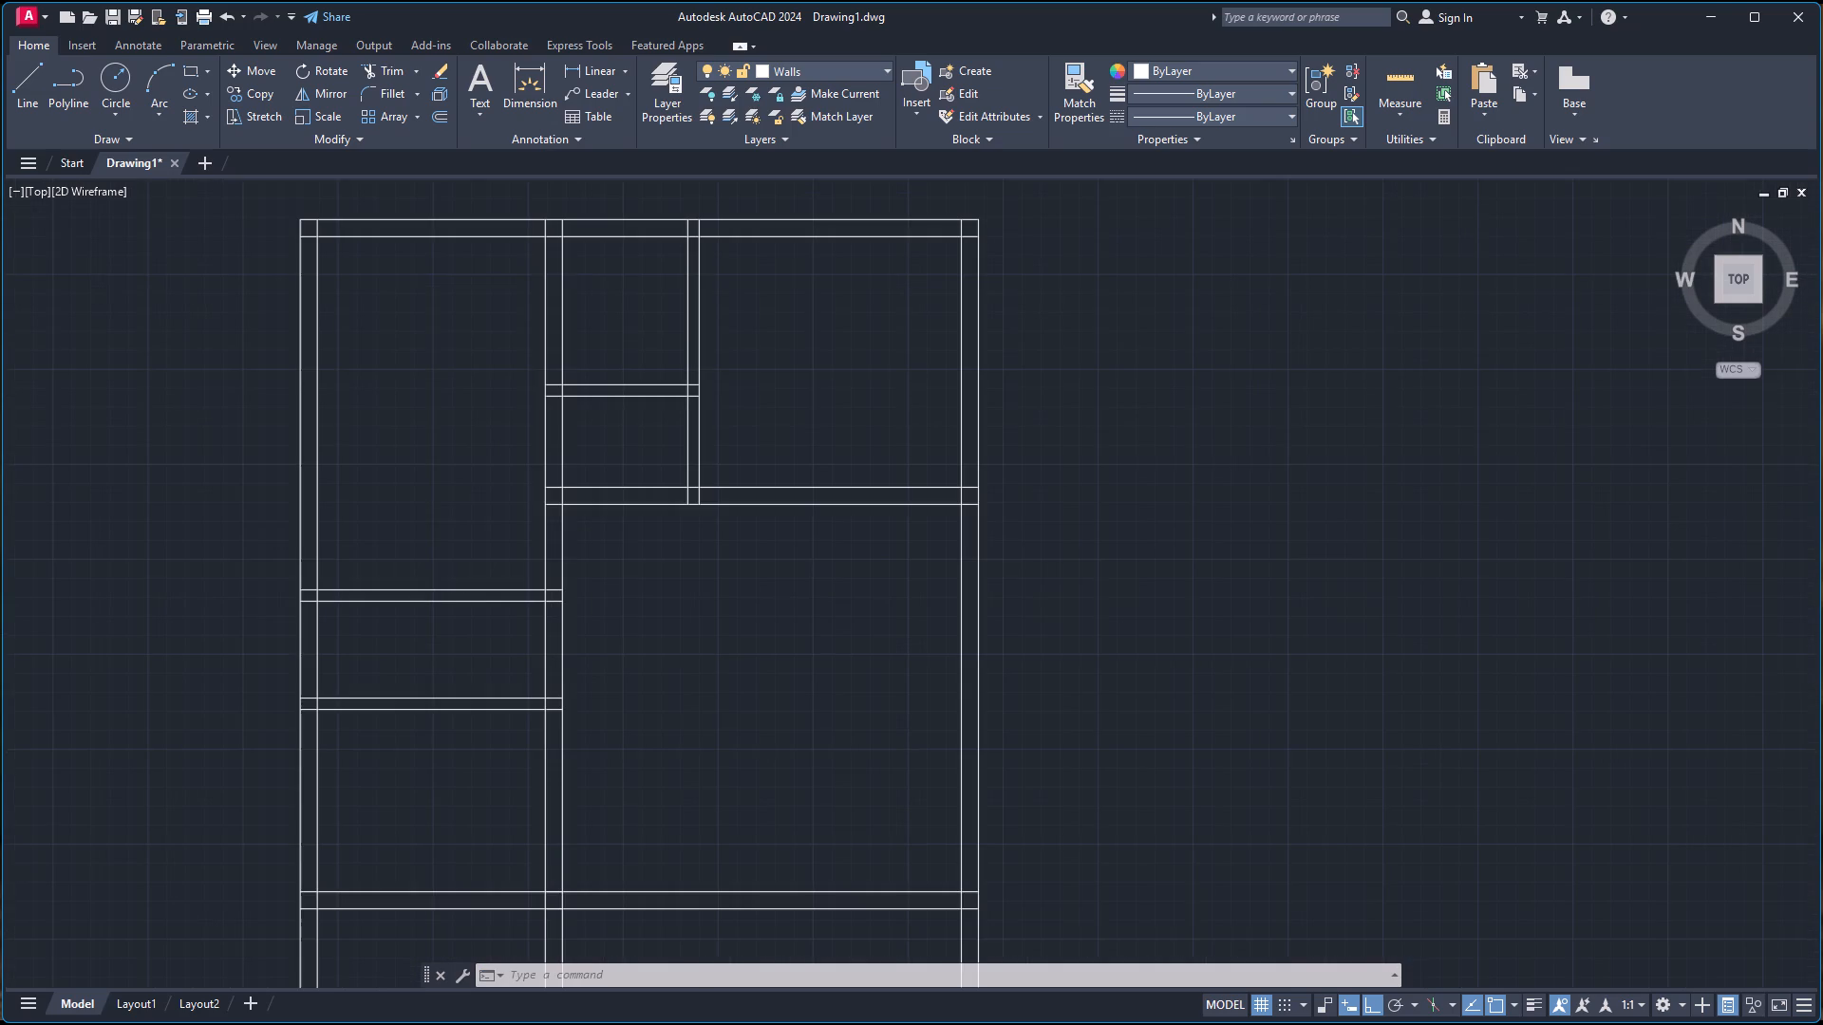
scroll(588, 438, down, 3)
scroll(542, 536, up, 3)
scroll(512, 520, down, 2)
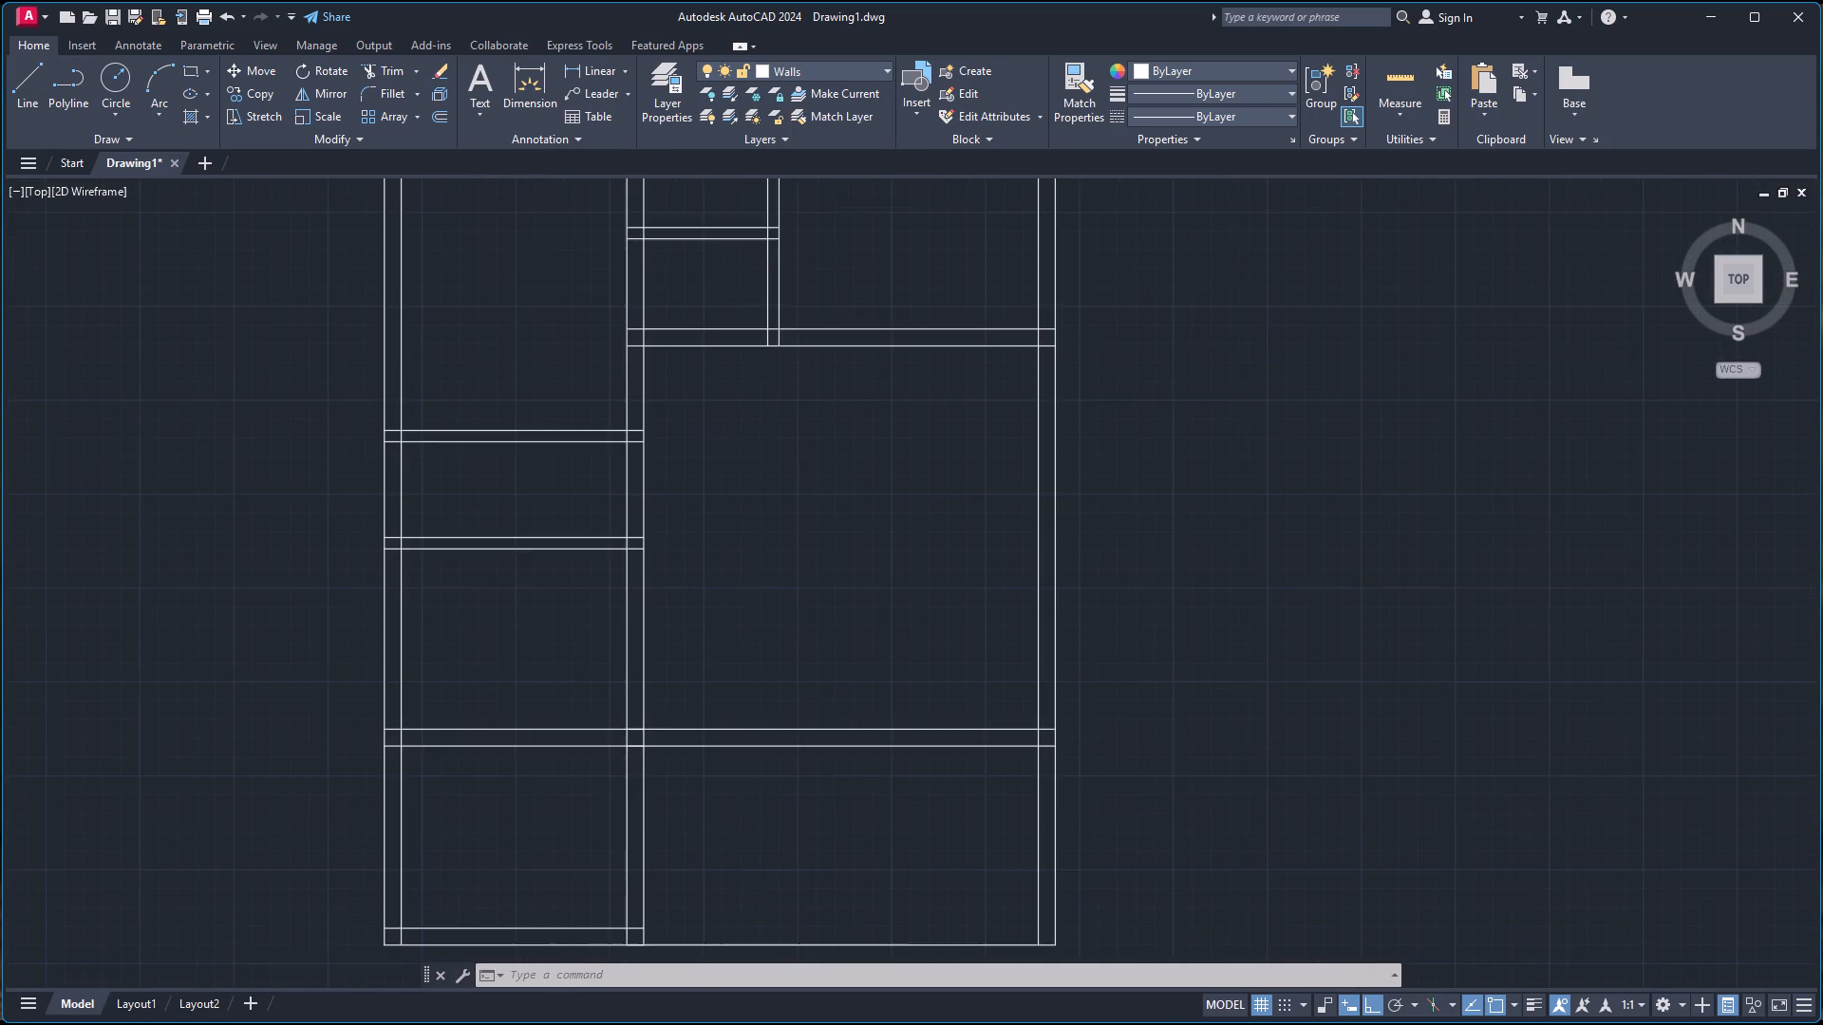
scroll(518, 536, up, 1)
text(tr)
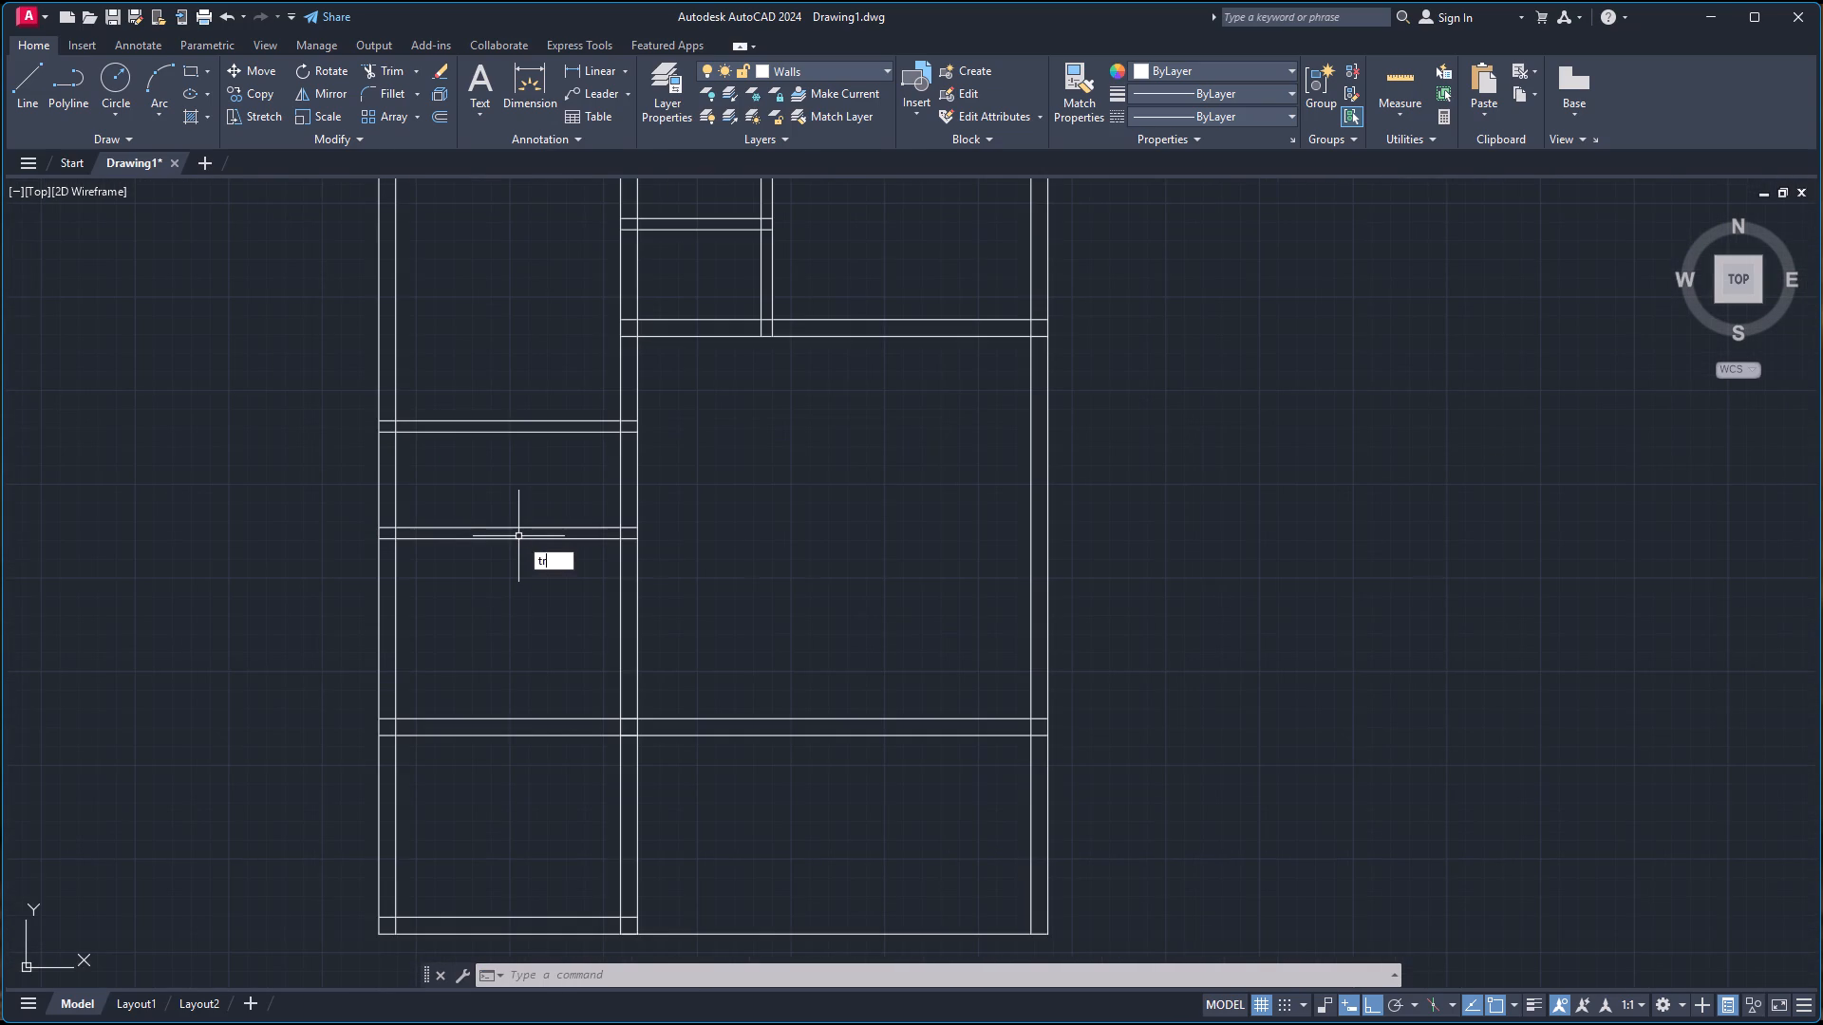
key(Return)
click(537, 844)
click(816, 840)
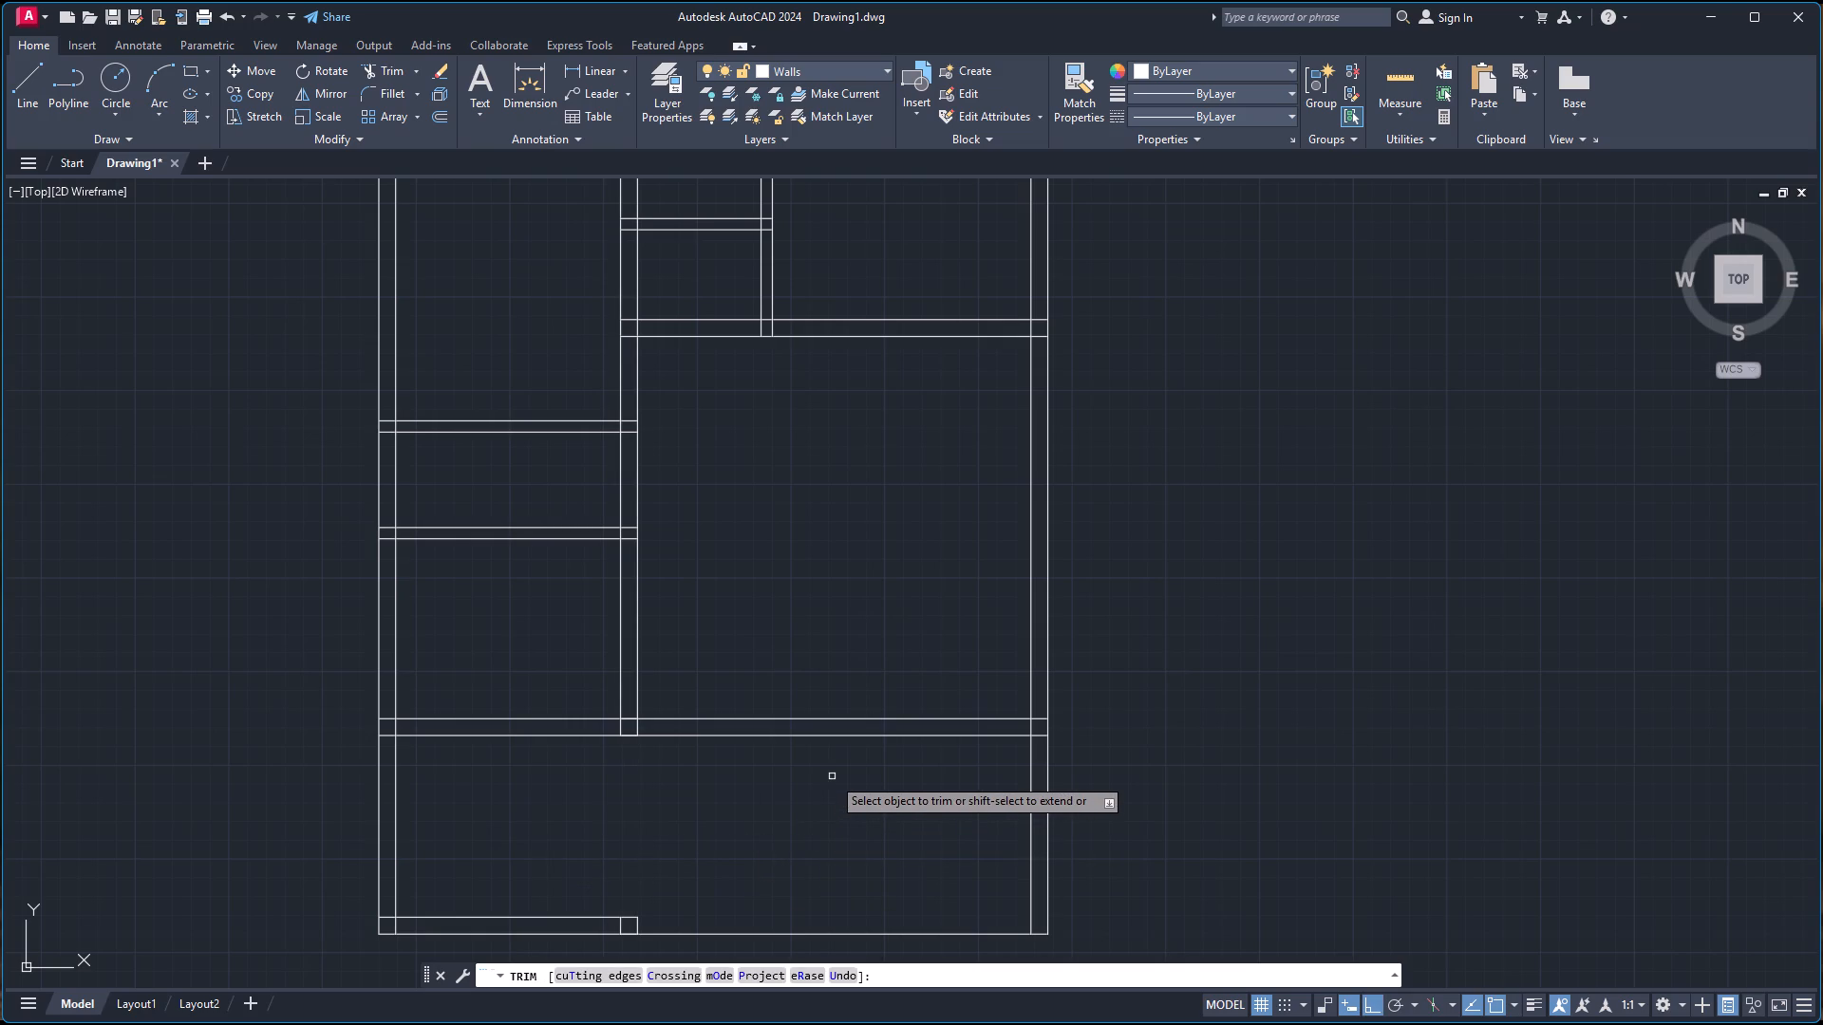
scroll(599, 910, up, 3)
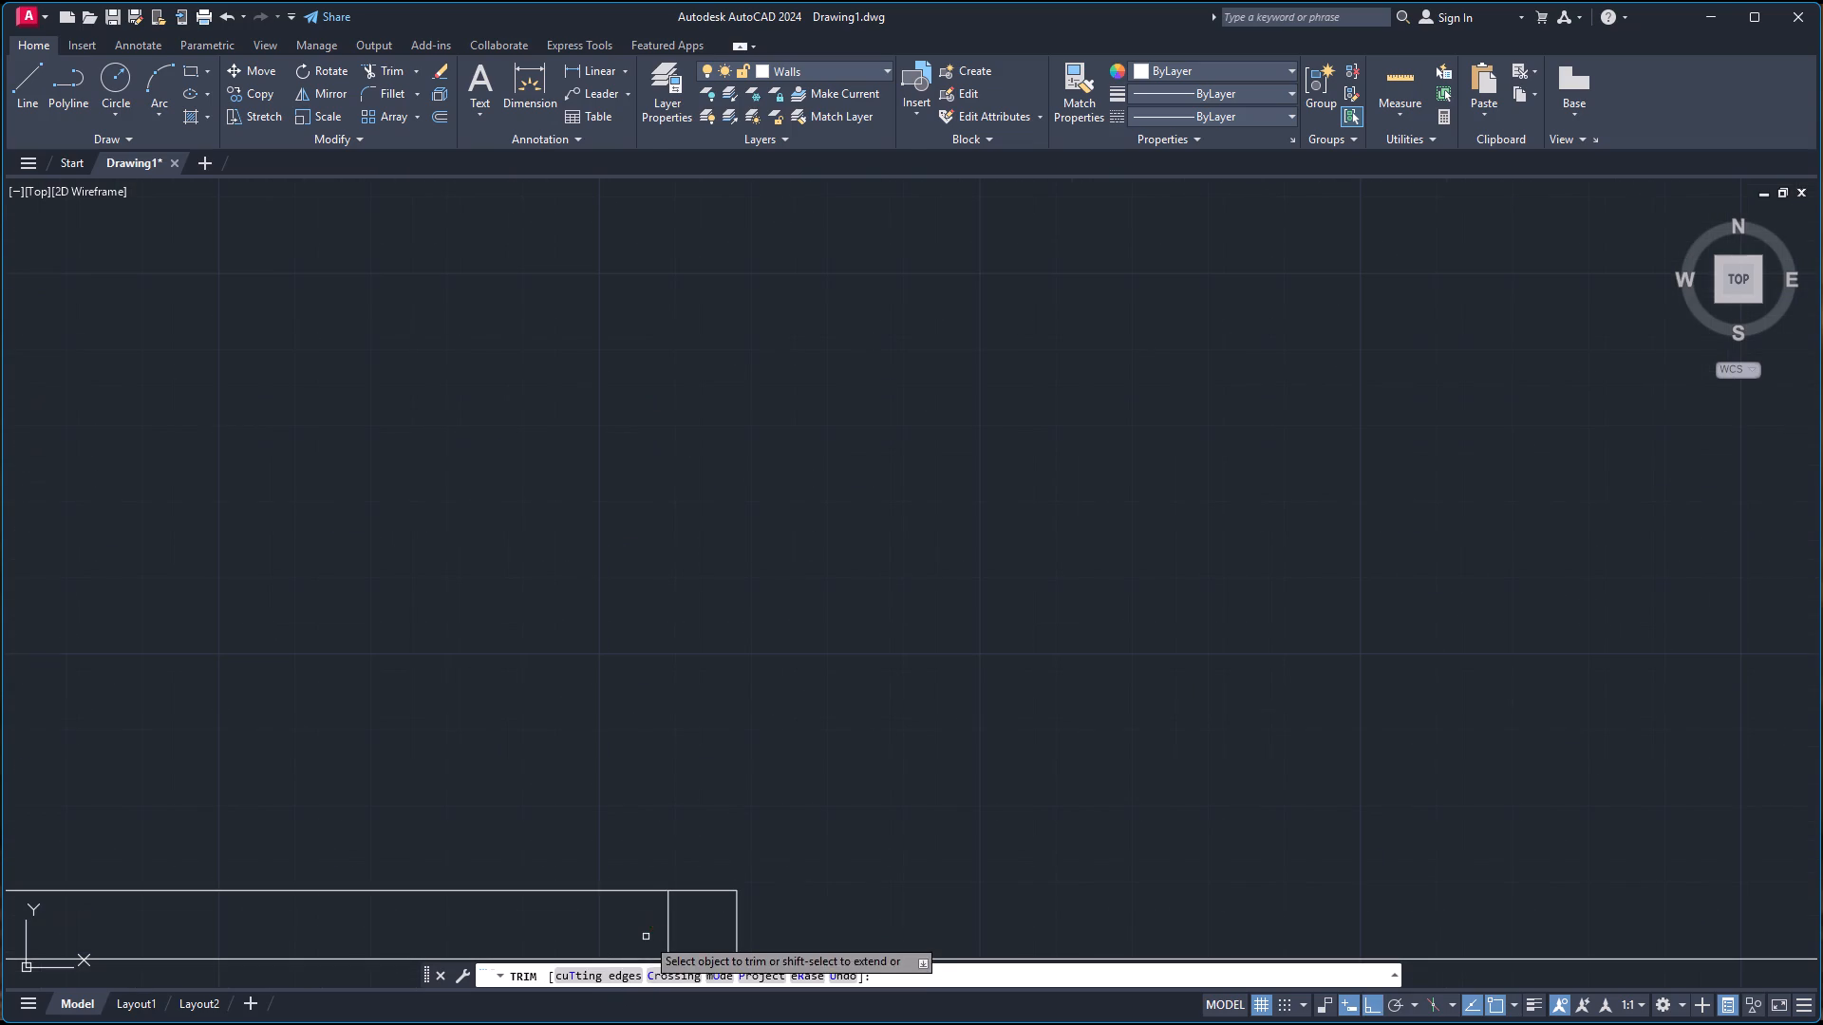
click(646, 937)
click(695, 930)
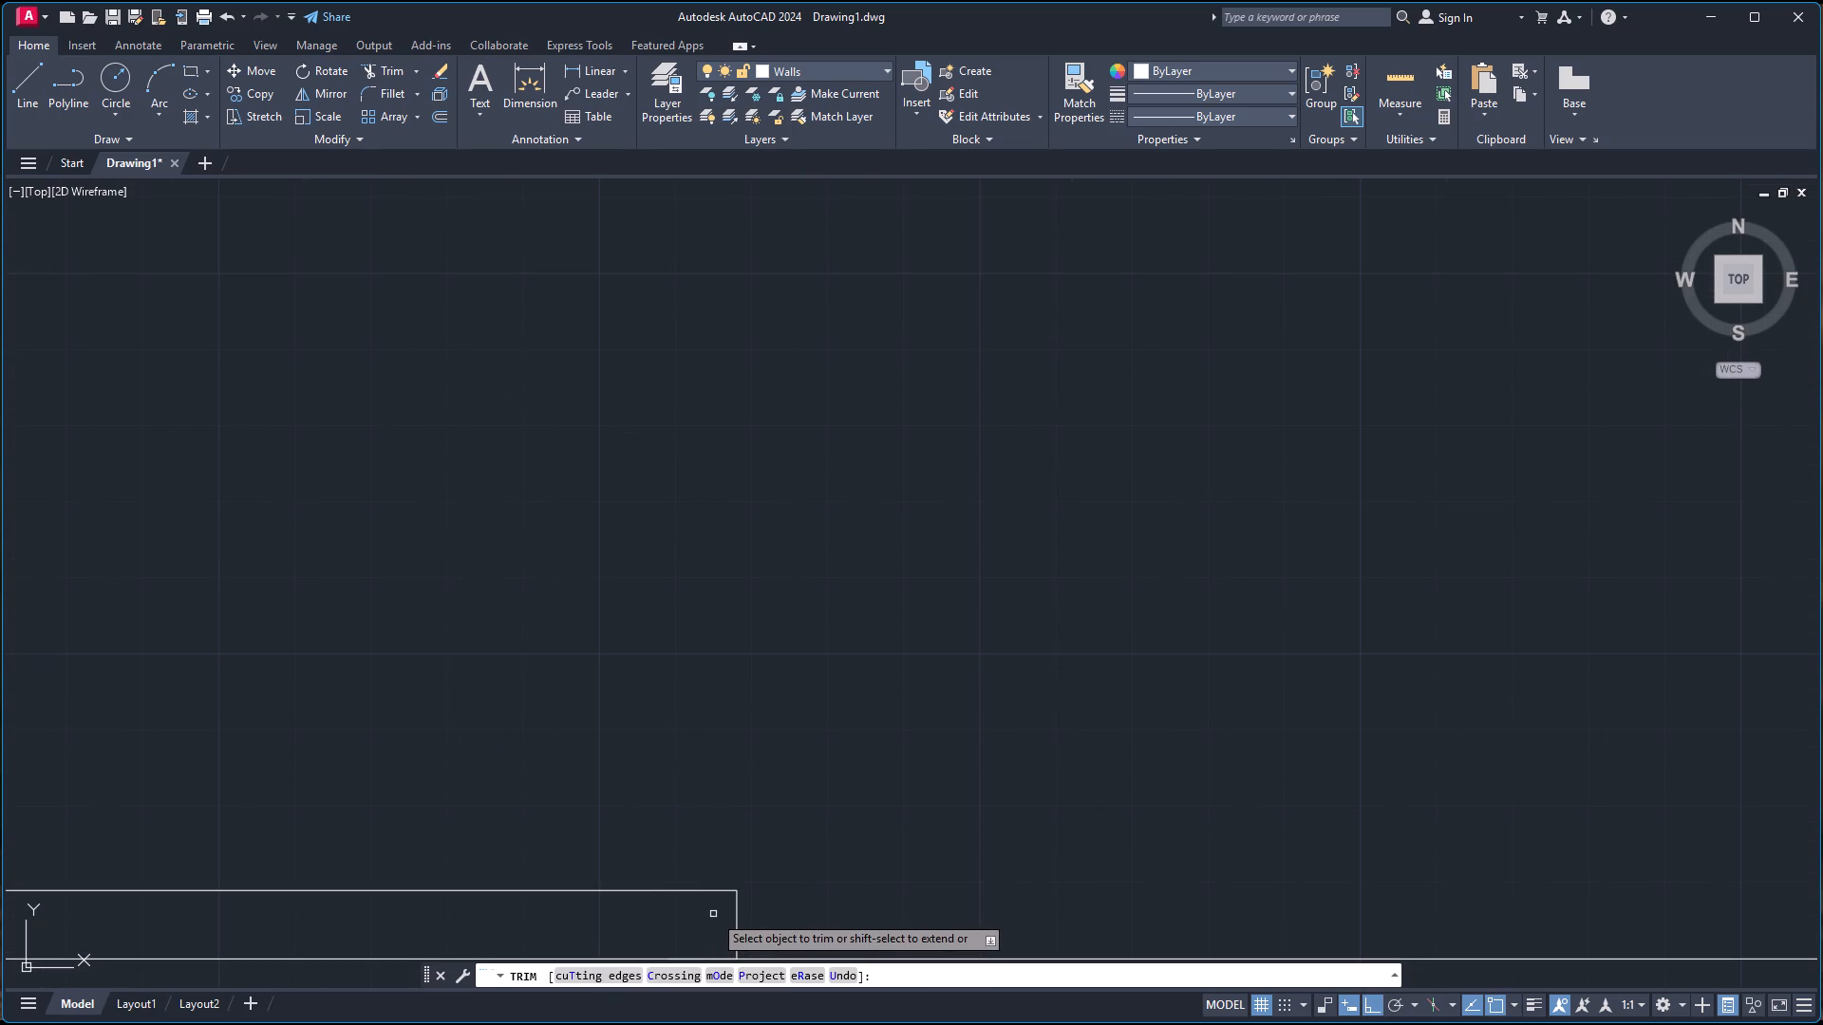
Trim the overlapping inner lines at the plan's bottom-left corner into a clean 9" wall corner.
scroll(716, 916, down, 5)
scroll(615, 862, up, 4)
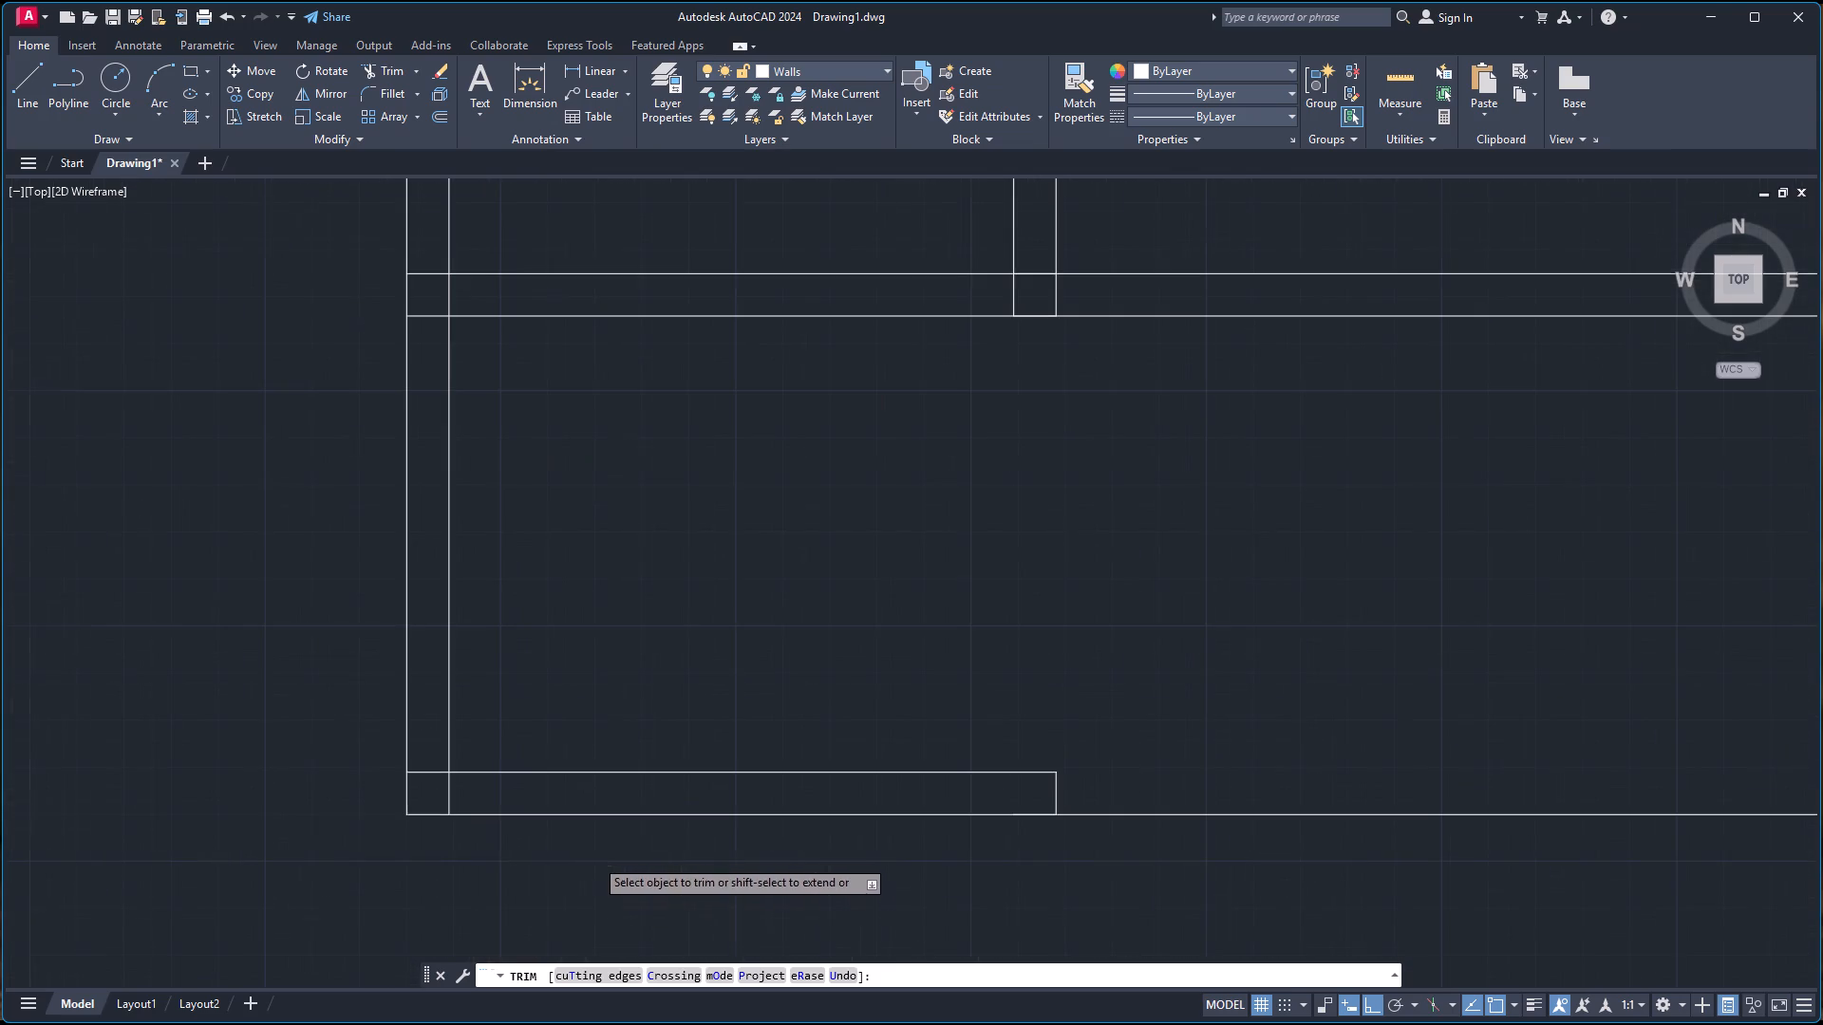
click(440, 772)
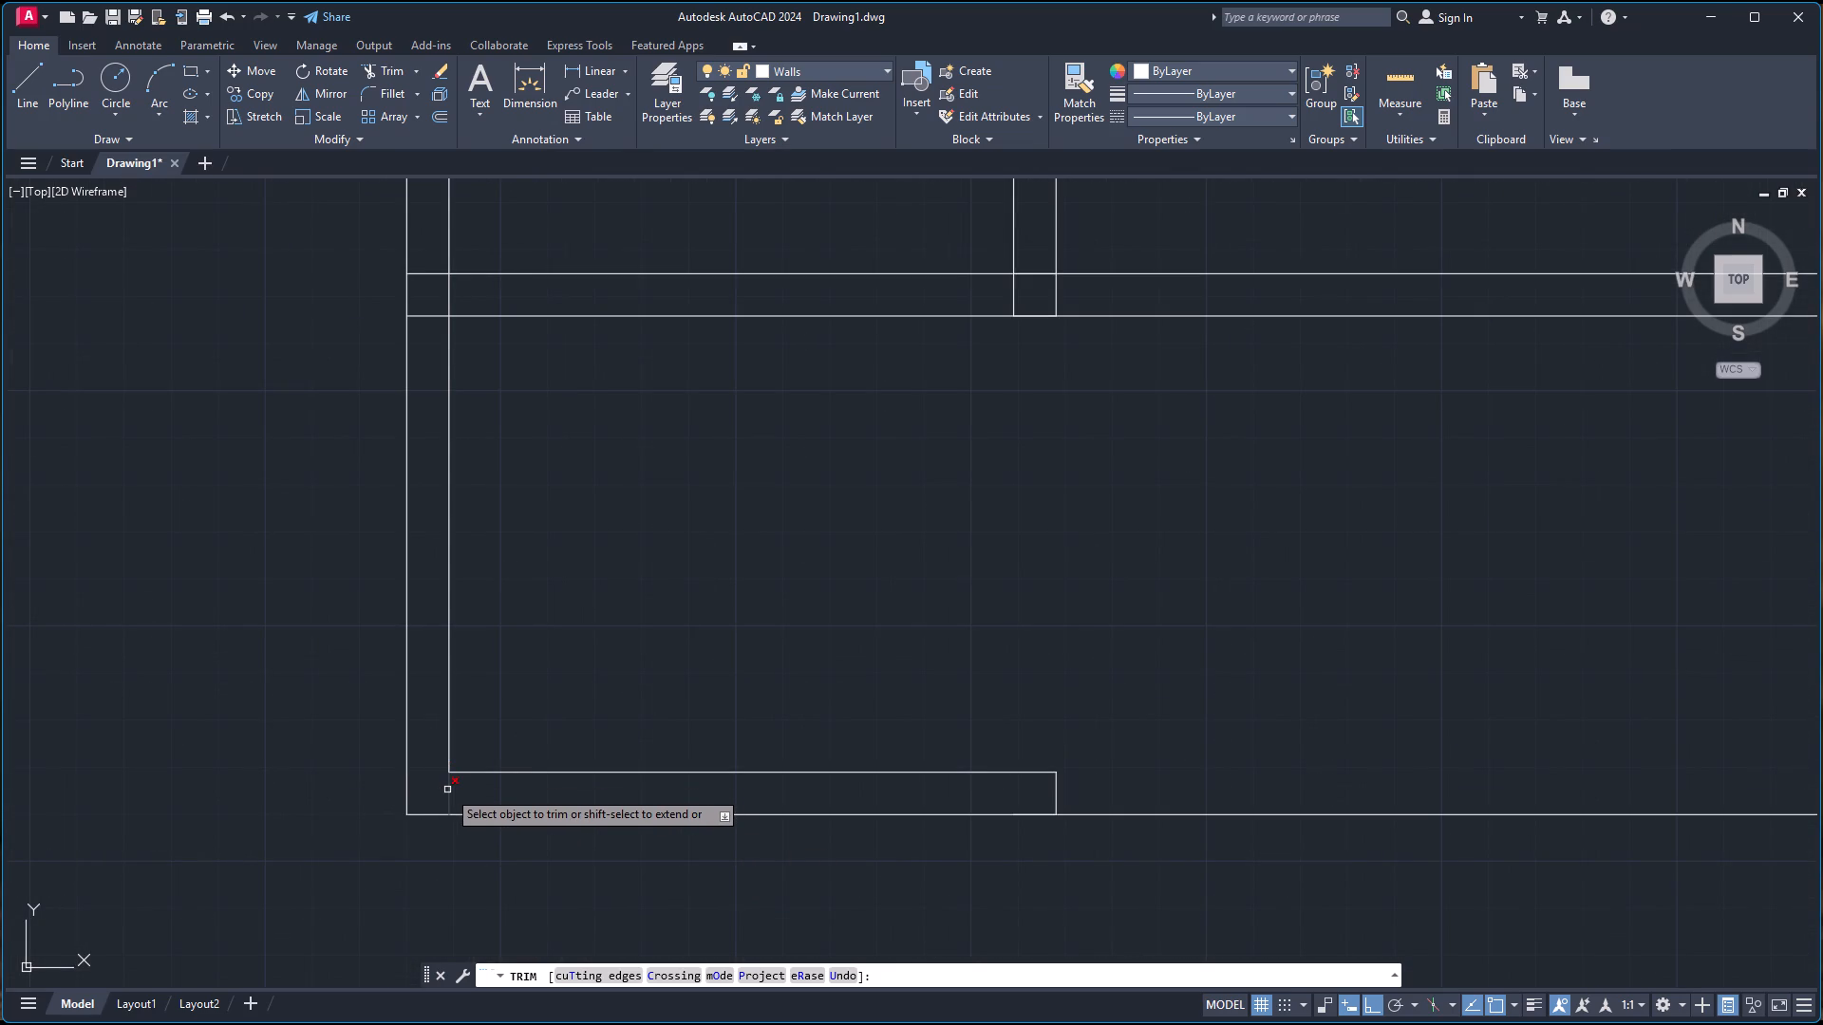
click(447, 790)
Trim the junction of the lower full-width 9" wall with the left outer wall so the wall spaces connect openly.
scroll(451, 782, down, 2)
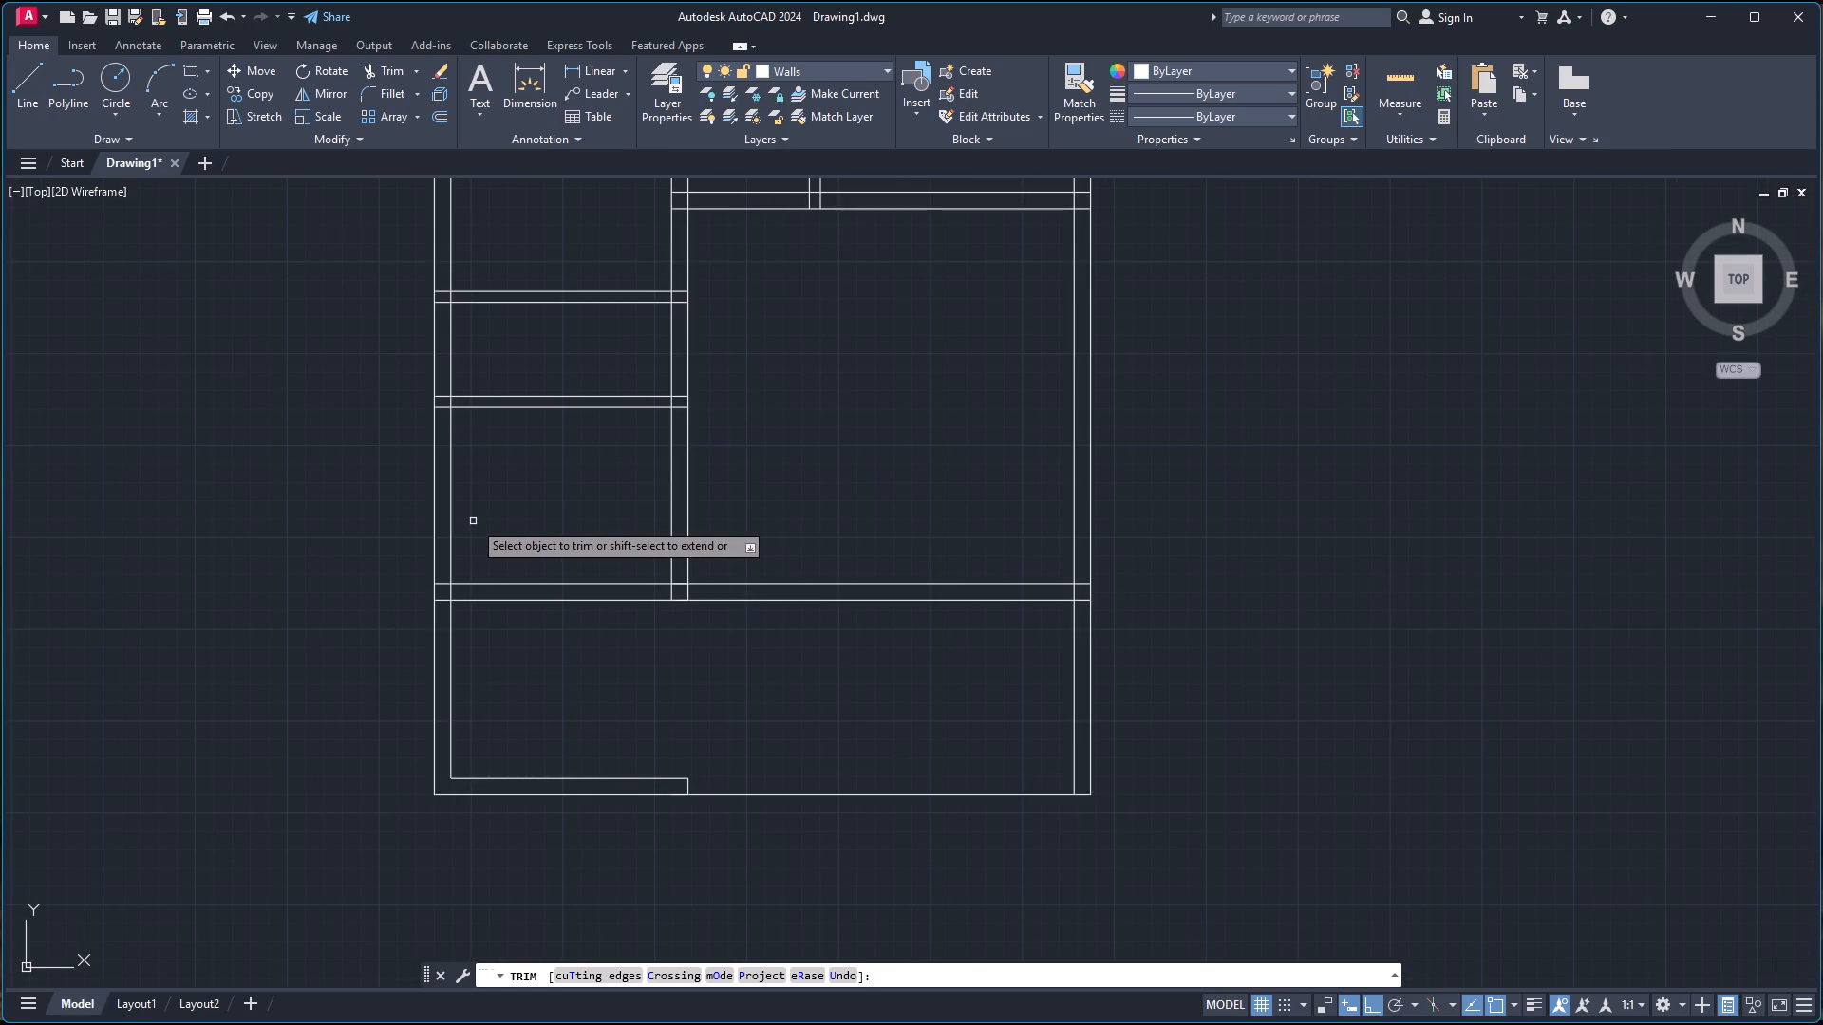
scroll(453, 559, up, 2)
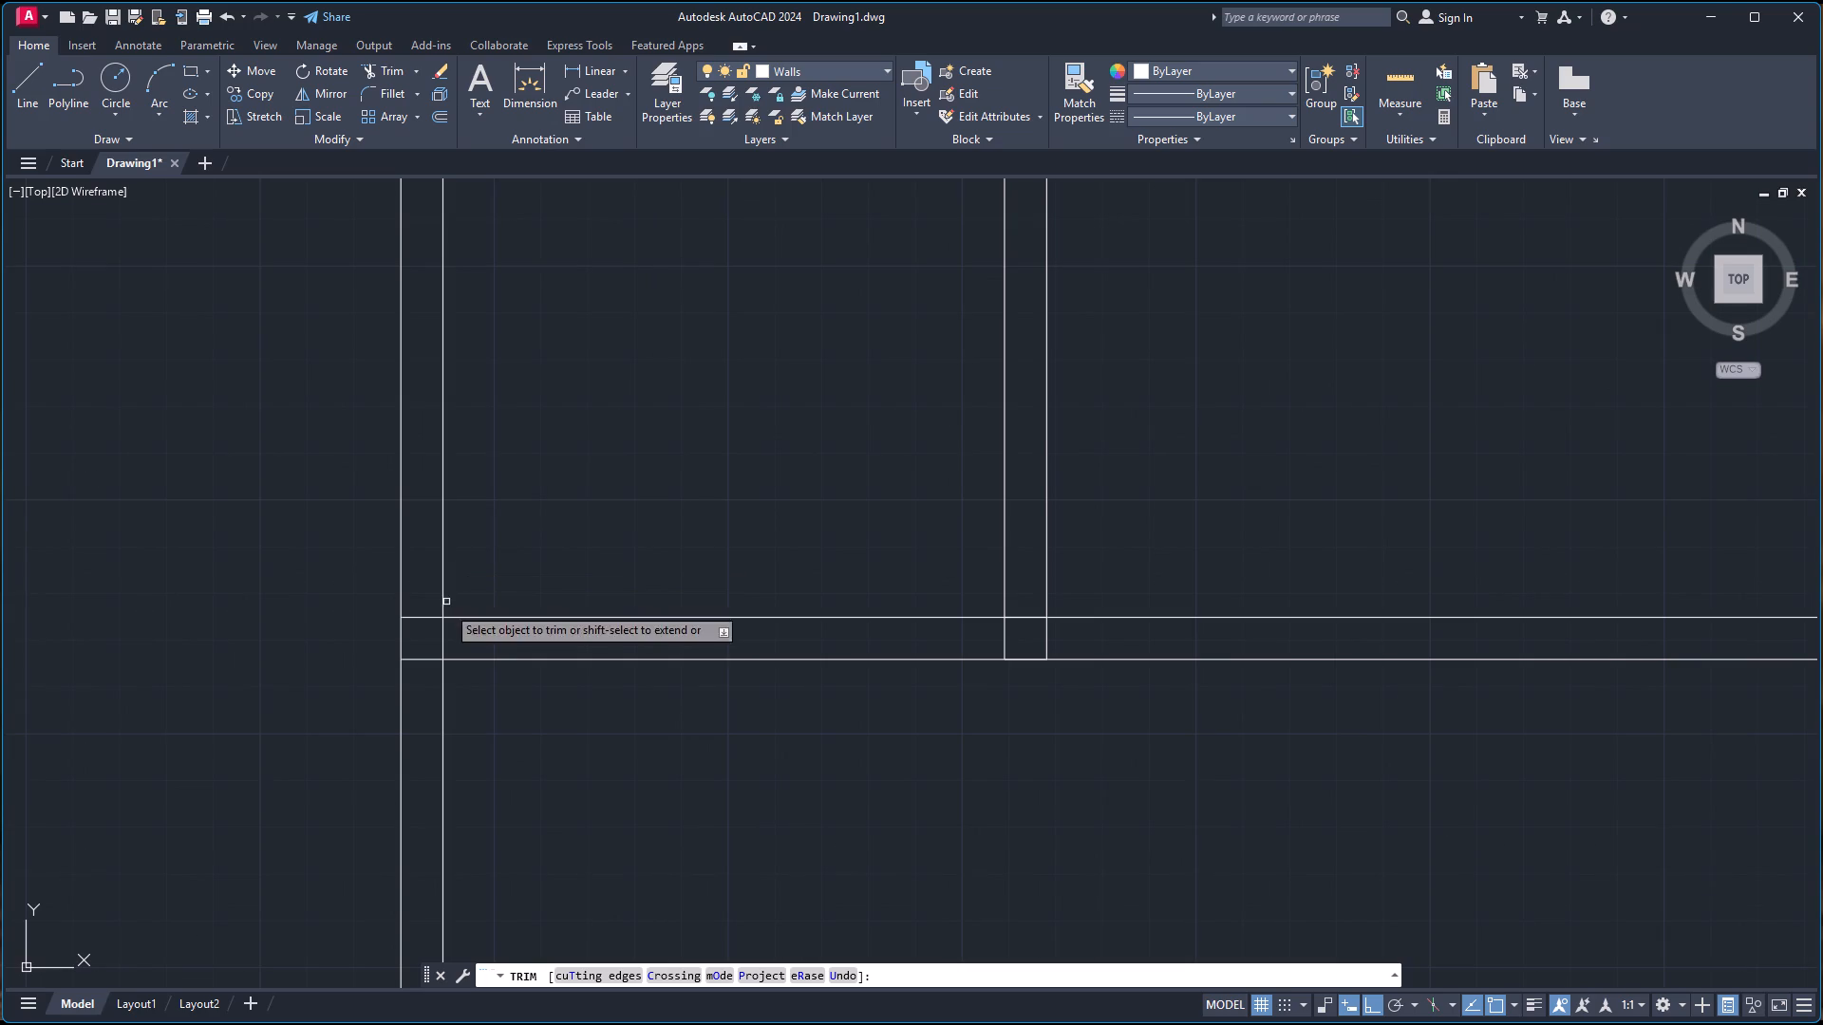
click(444, 640)
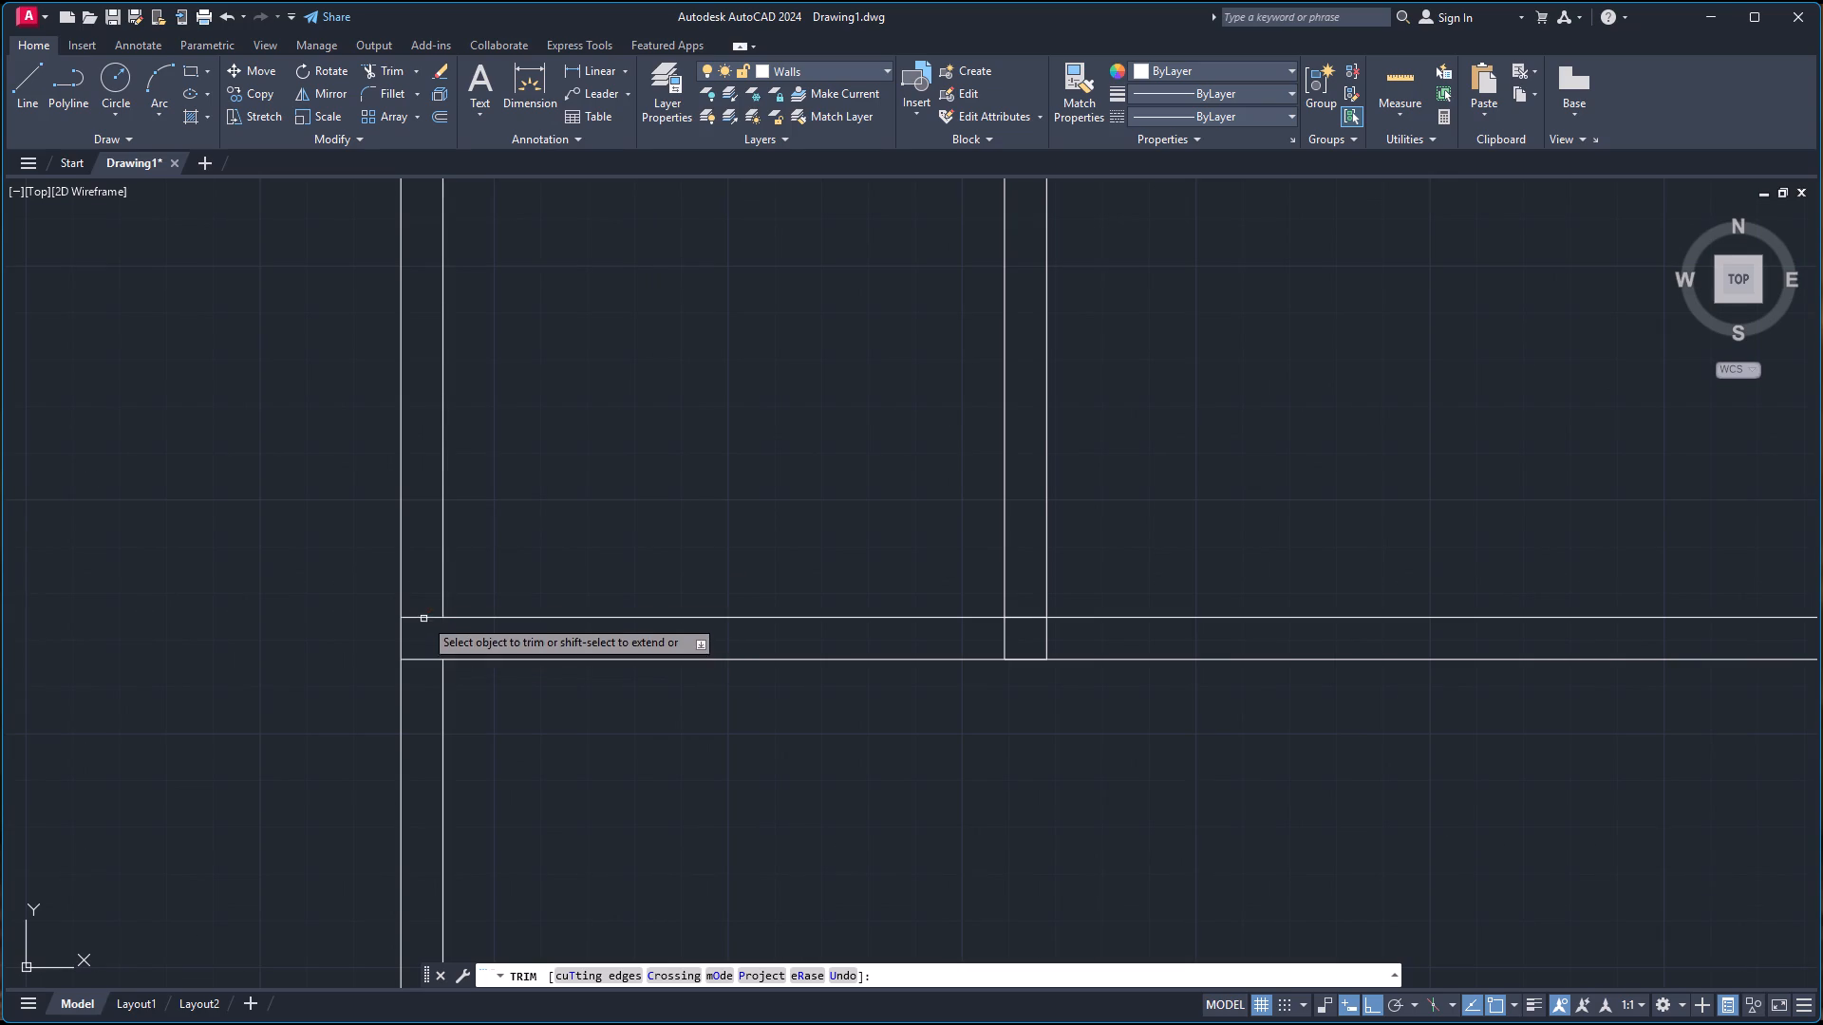
click(422, 615)
click(430, 664)
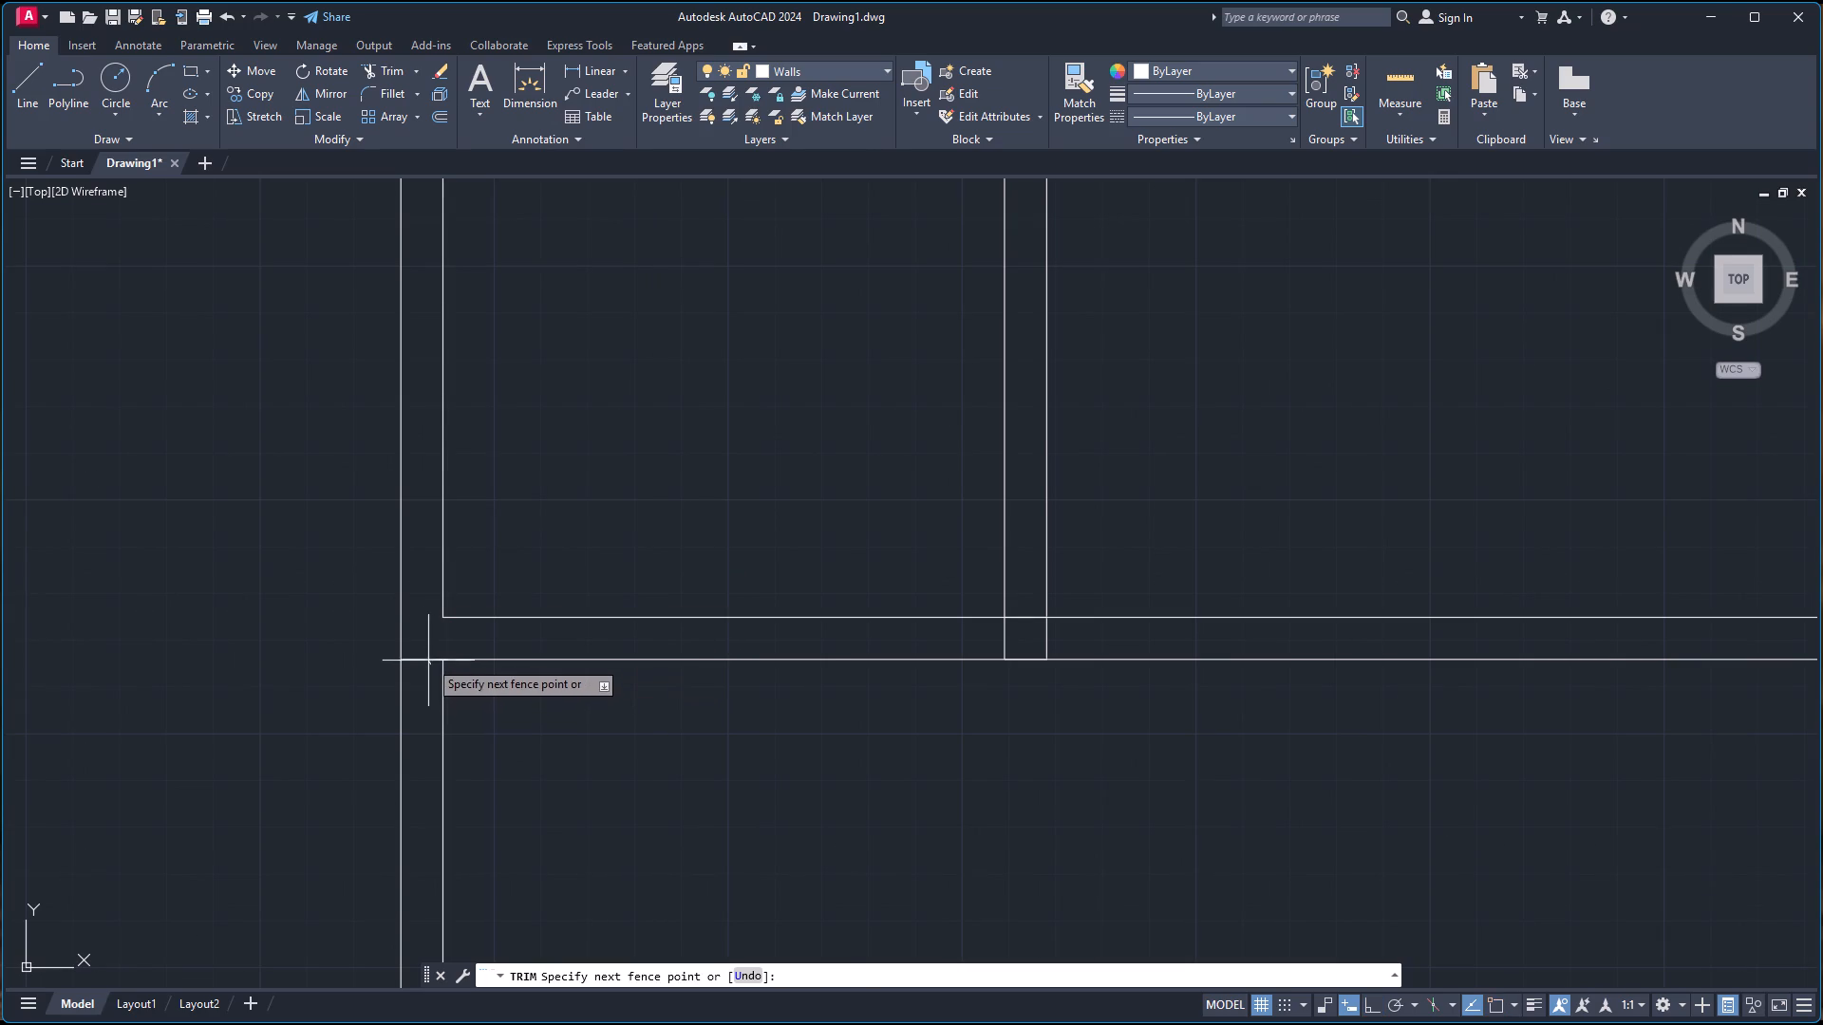
click(426, 653)
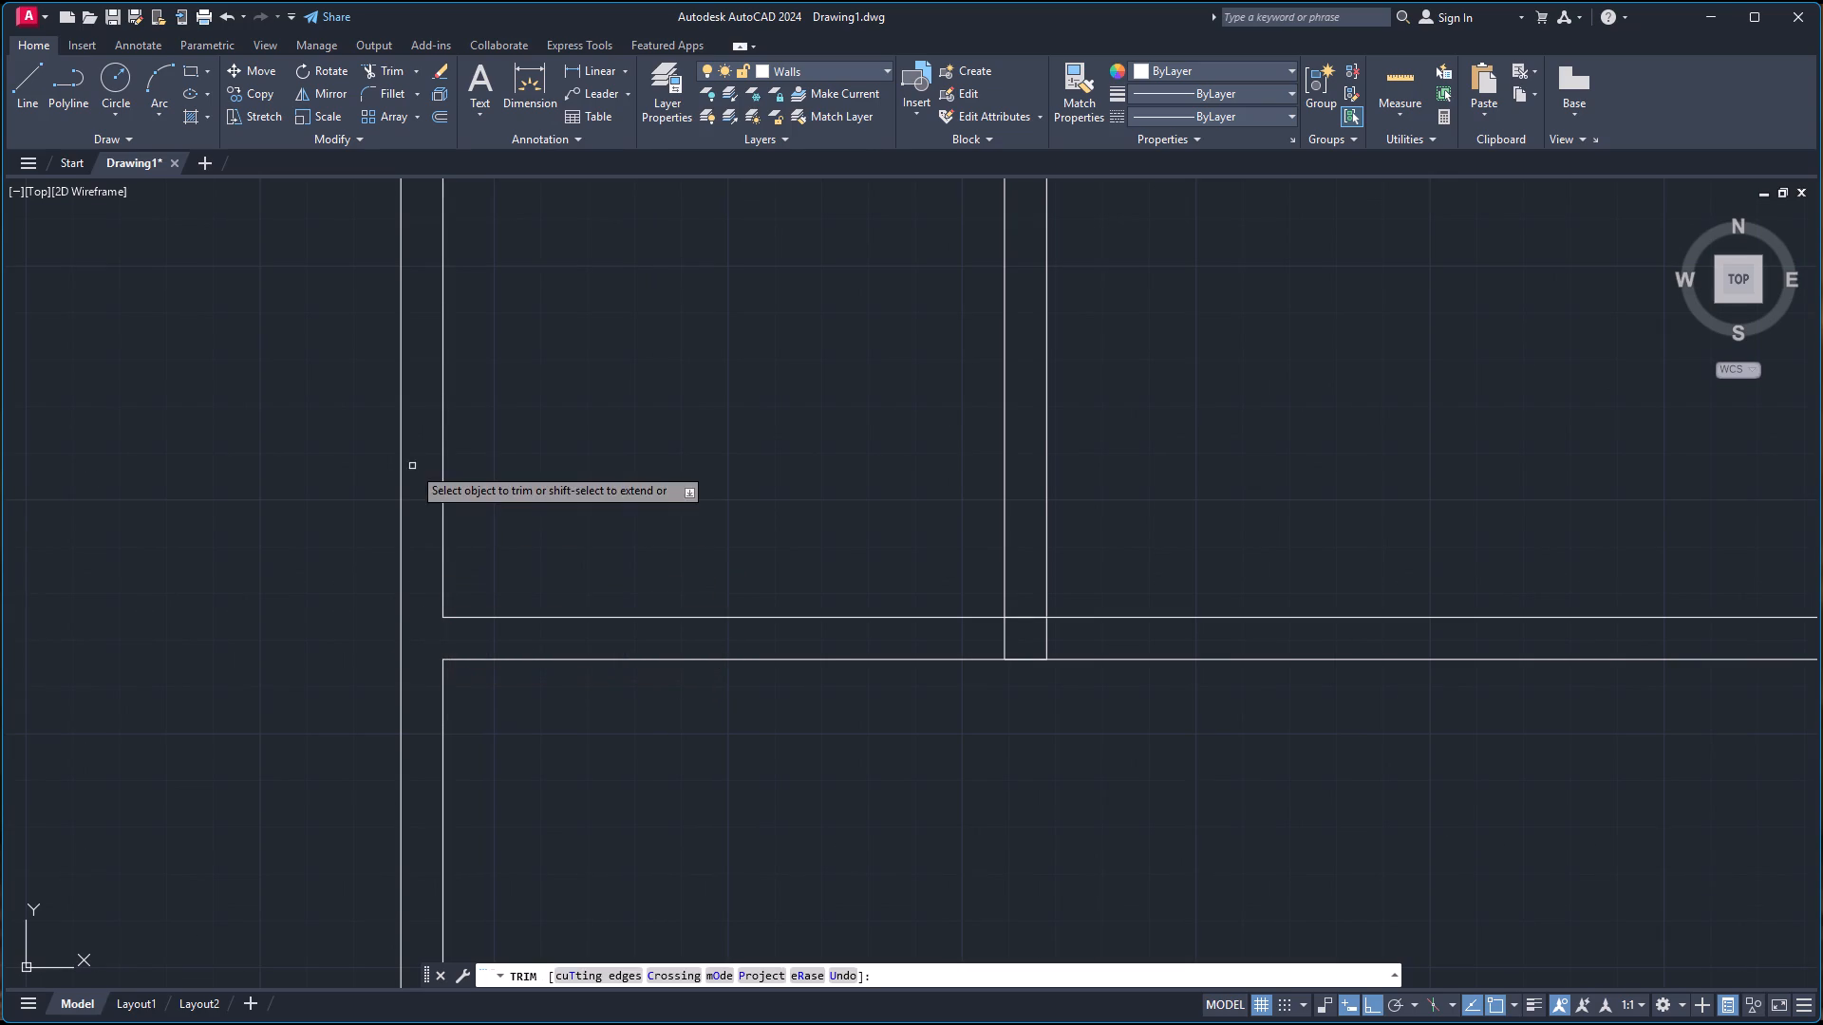
Trim the junctions of the two left-hand horizontal 6" partitions with the left outer wall so they connect openly.
scroll(374, 461, down, 4)
scroll(383, 403, up, 4)
click(391, 415)
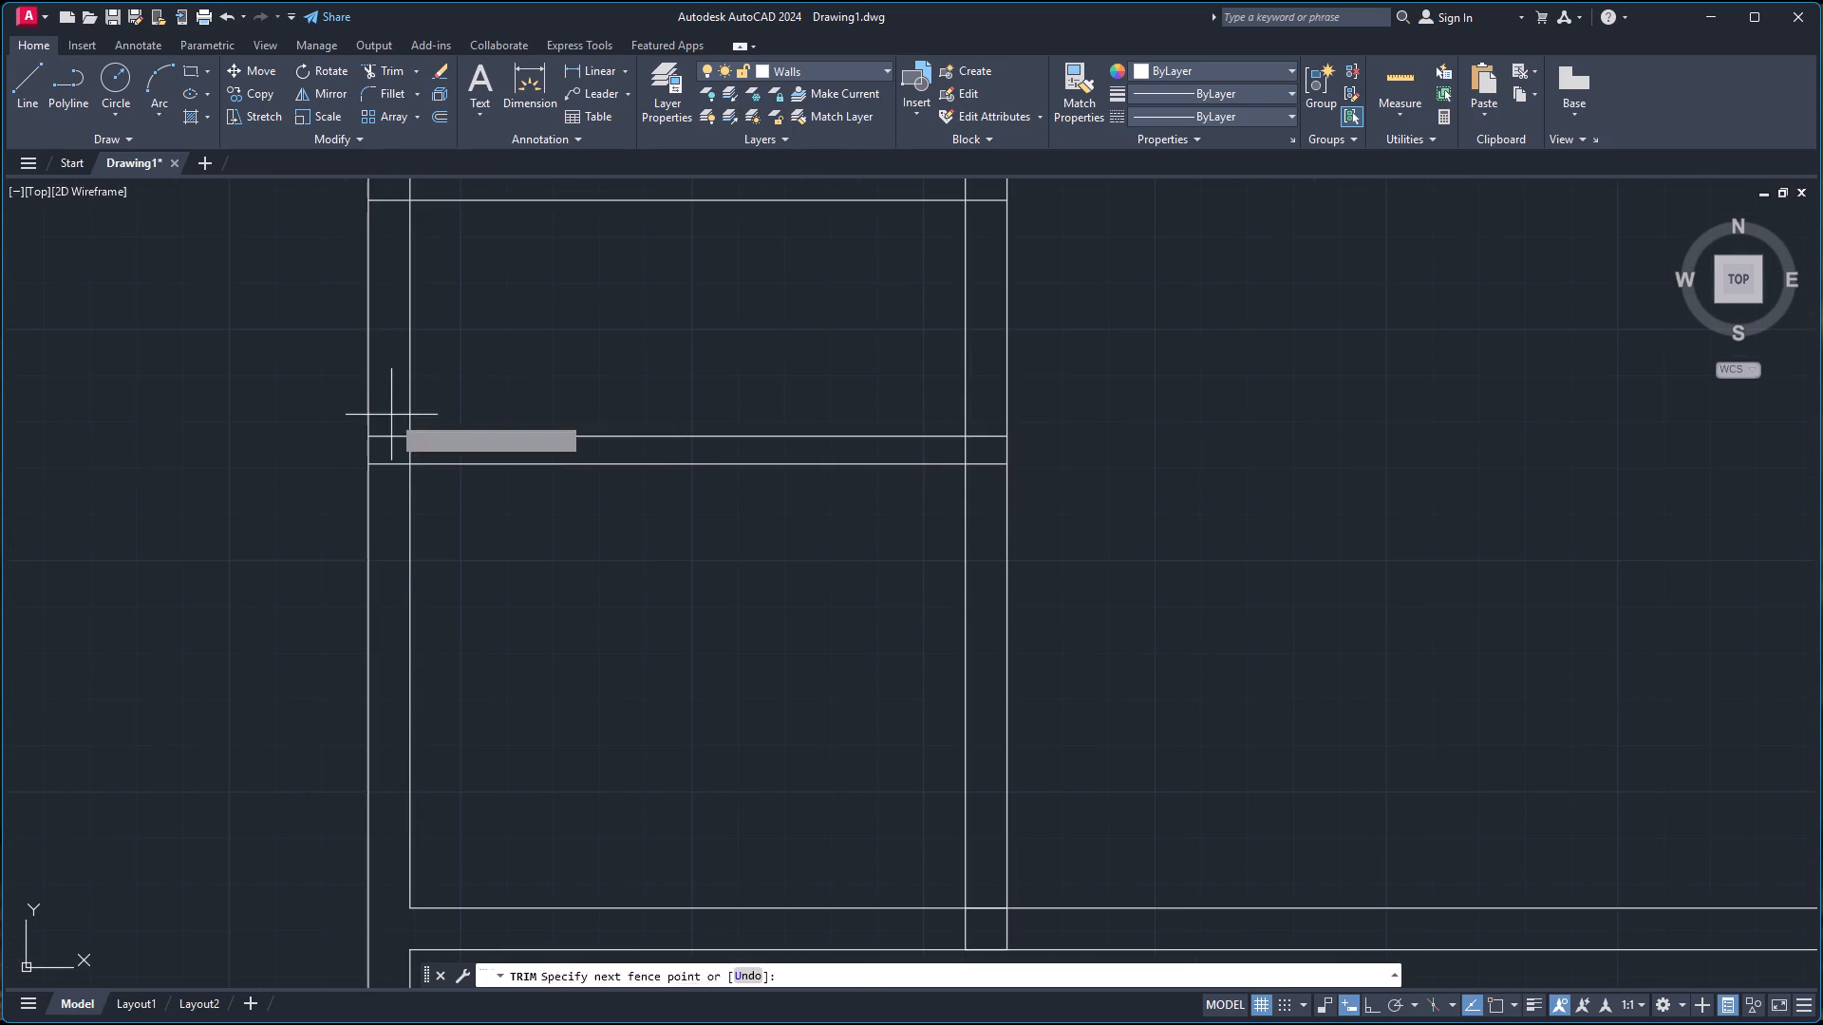
click(392, 476)
click(407, 452)
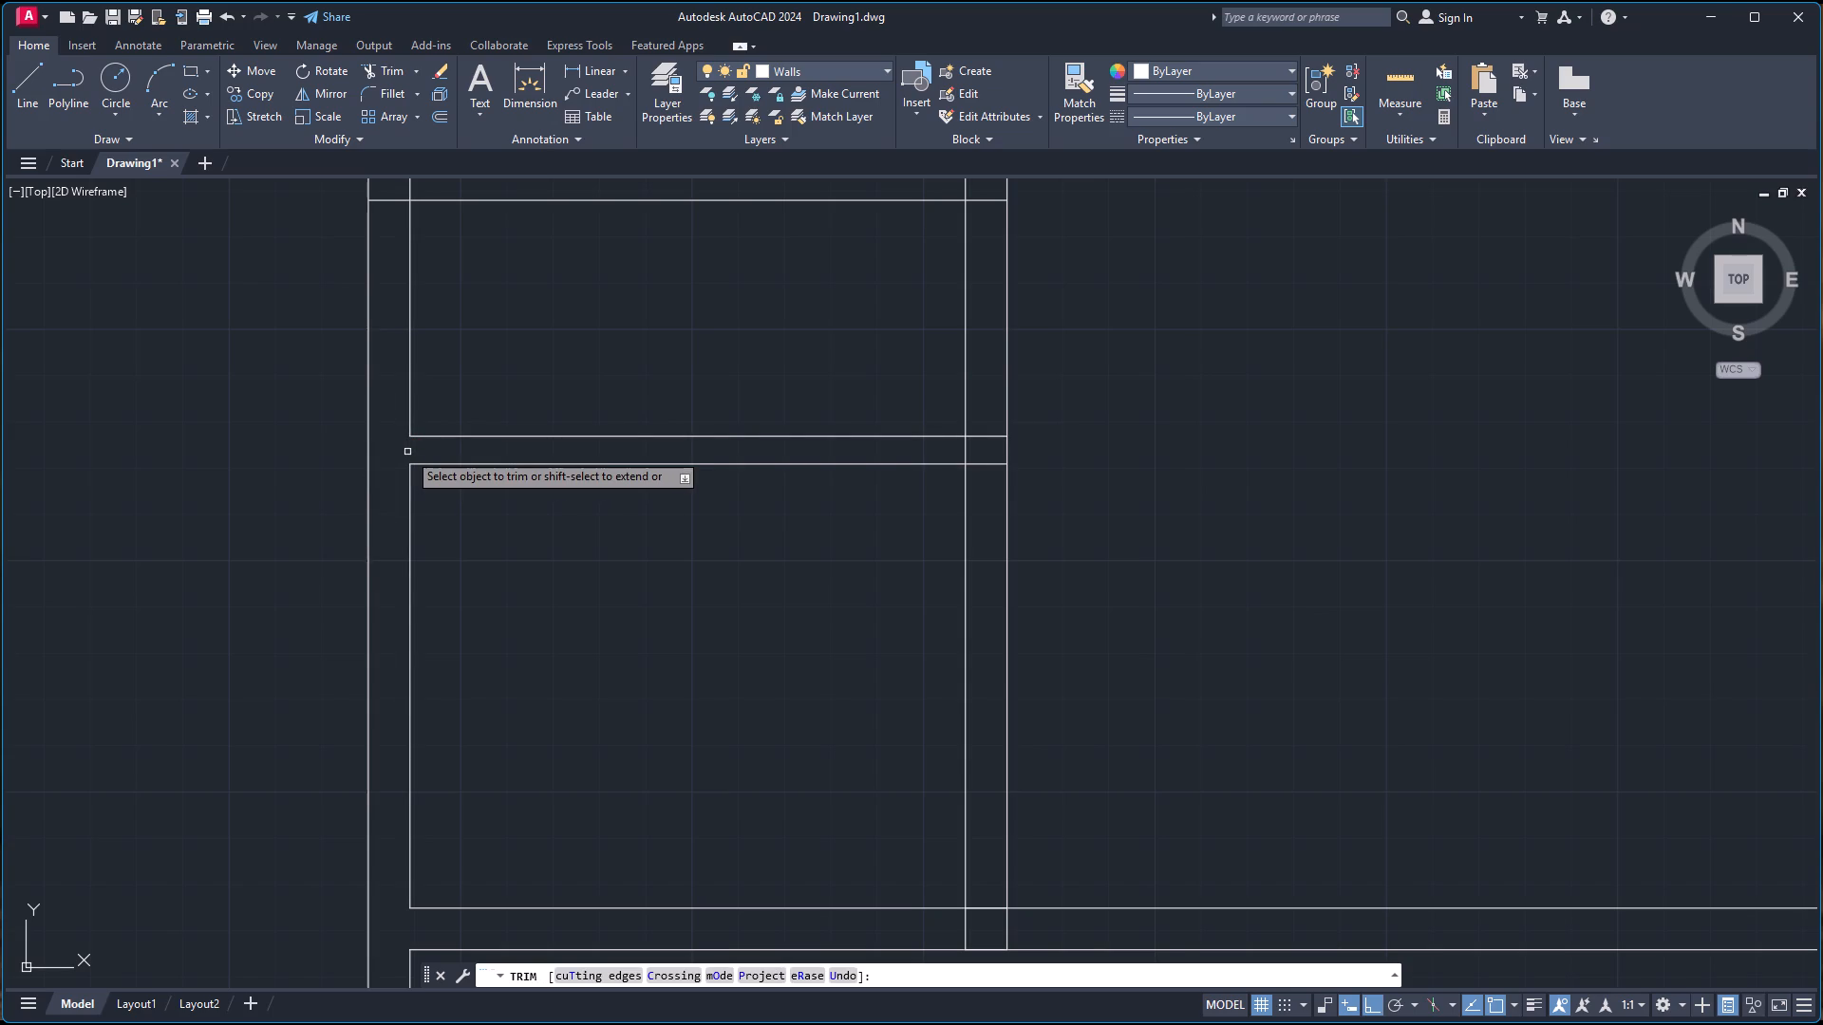
scroll(411, 437, down, 3)
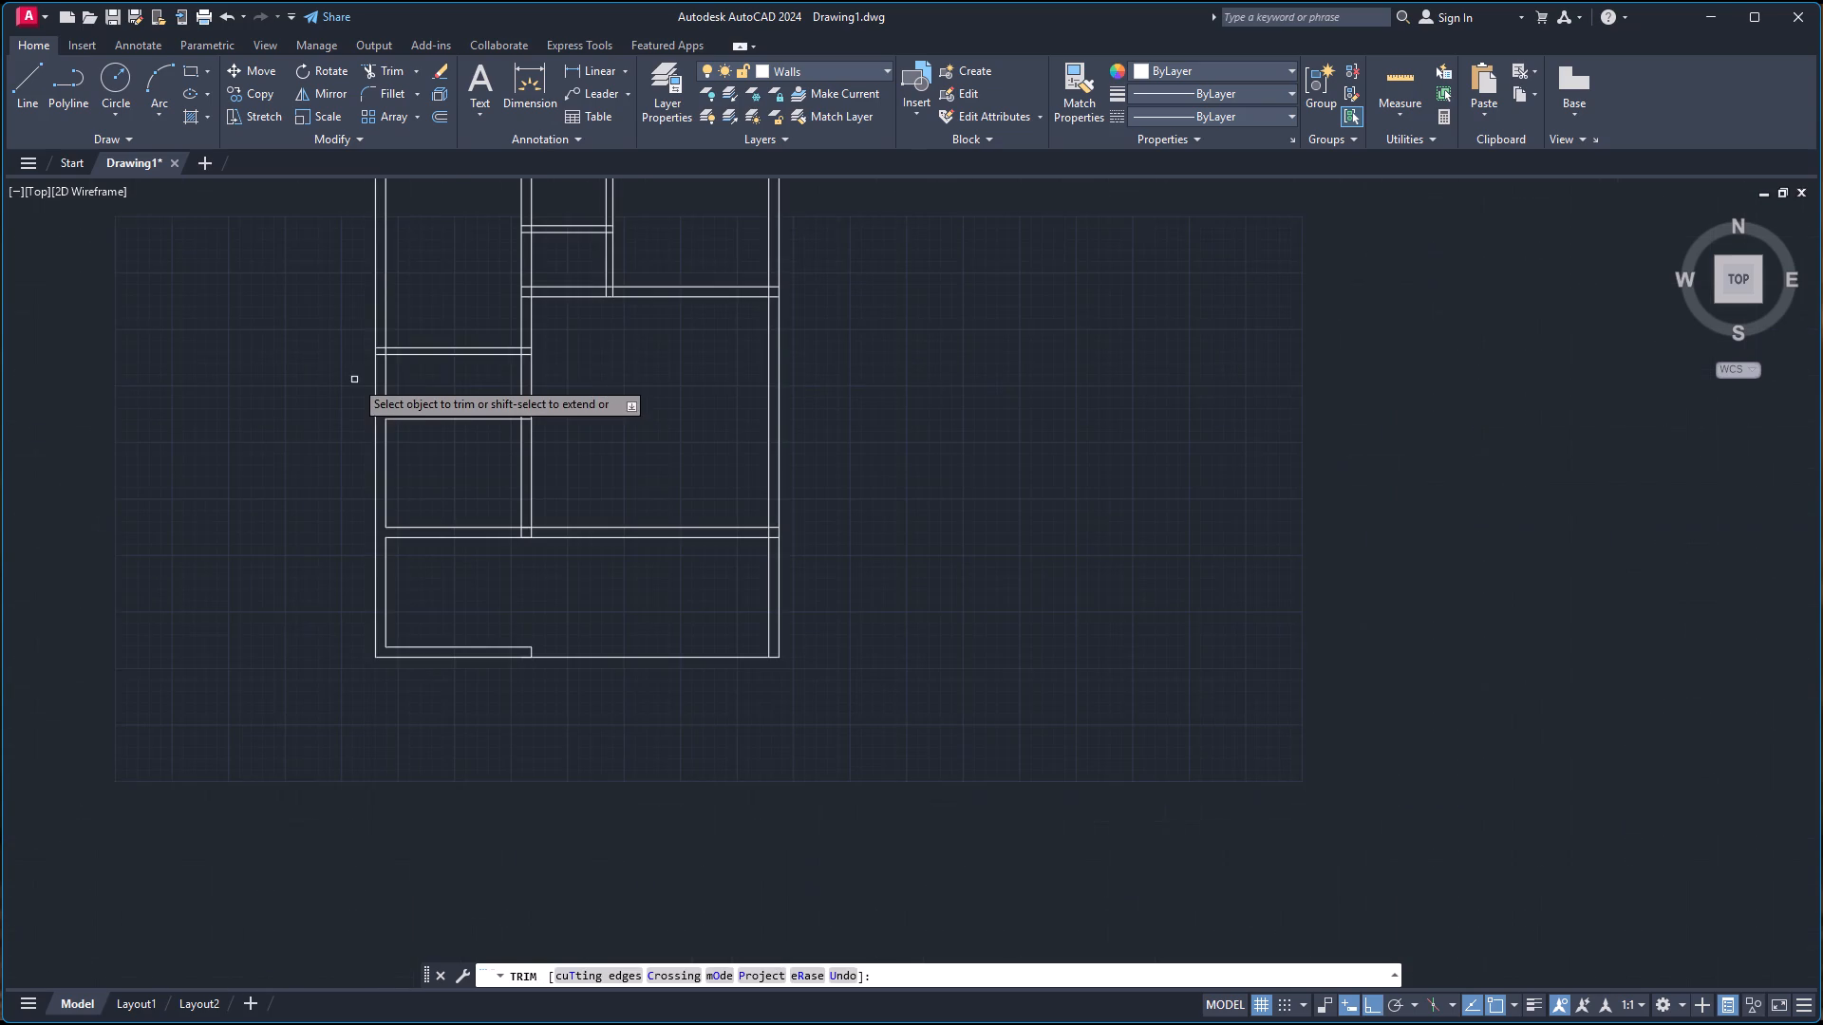
scroll(371, 326, up, 4)
click(404, 411)
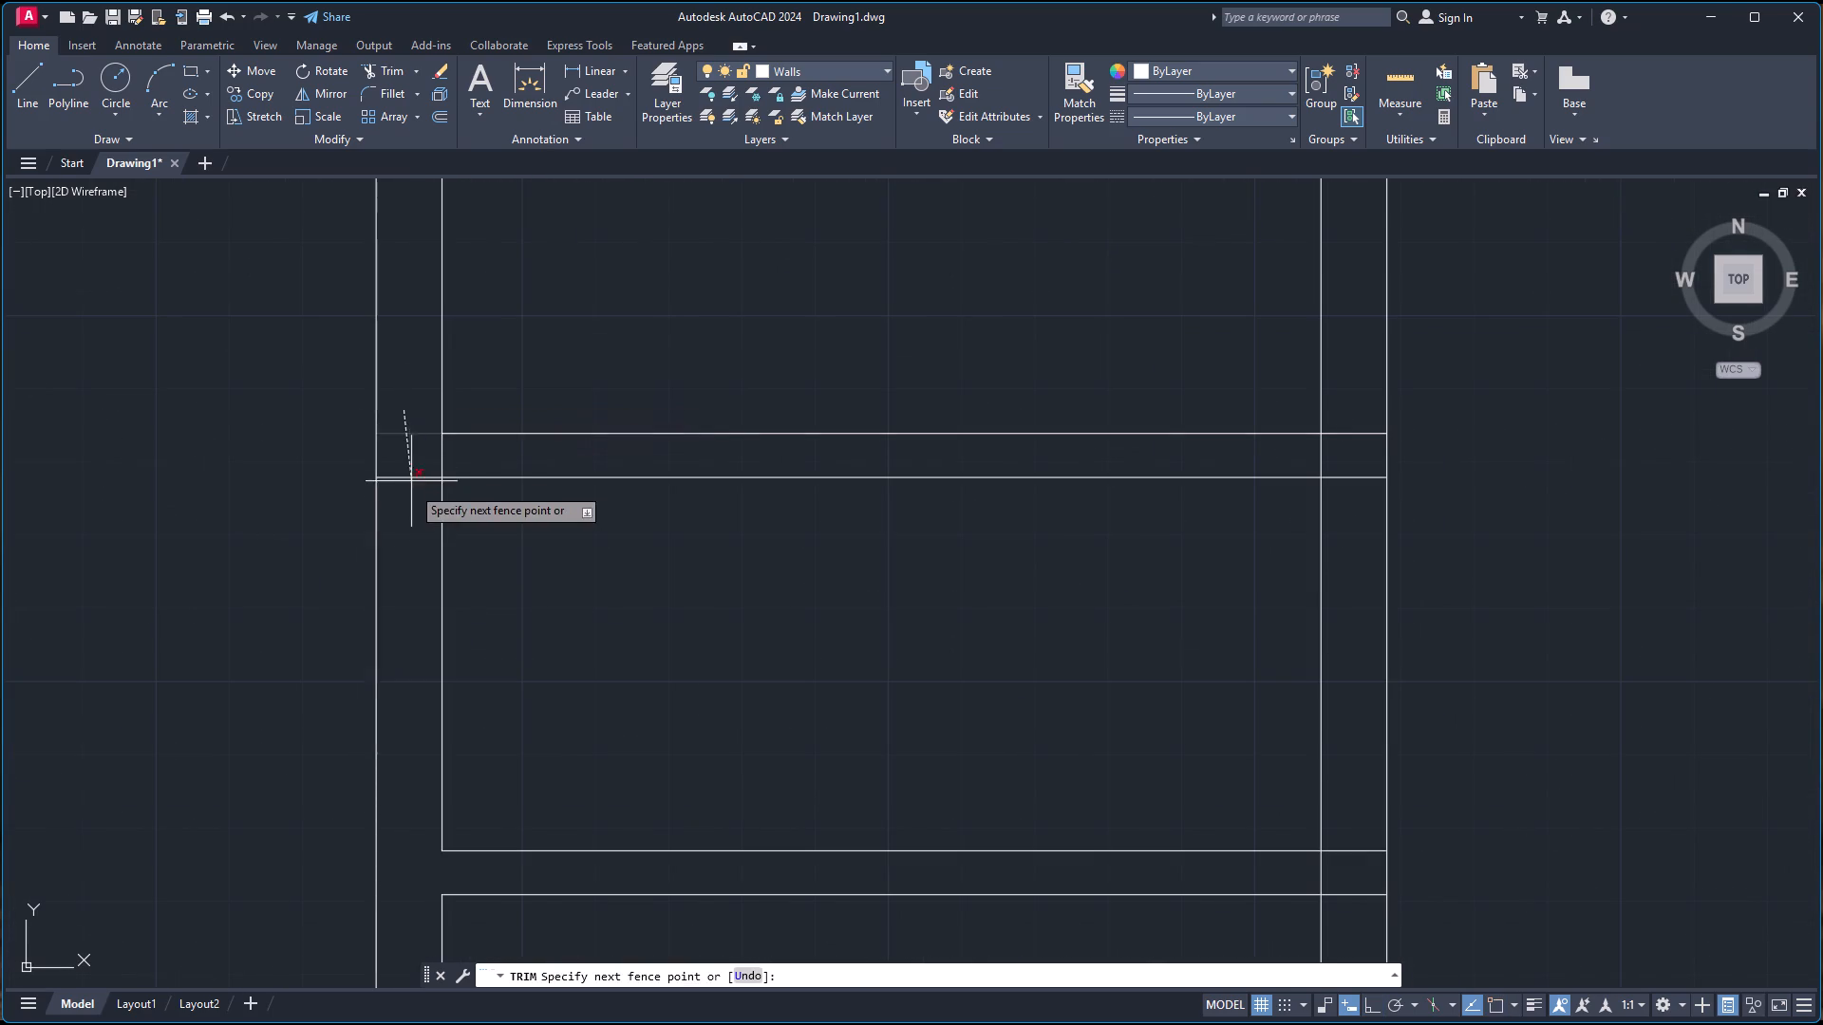
click(411, 501)
click(444, 460)
Trim the overlapping inner wall lines at the plan's top-left corner into a clean corner.
scroll(438, 455, down, 6)
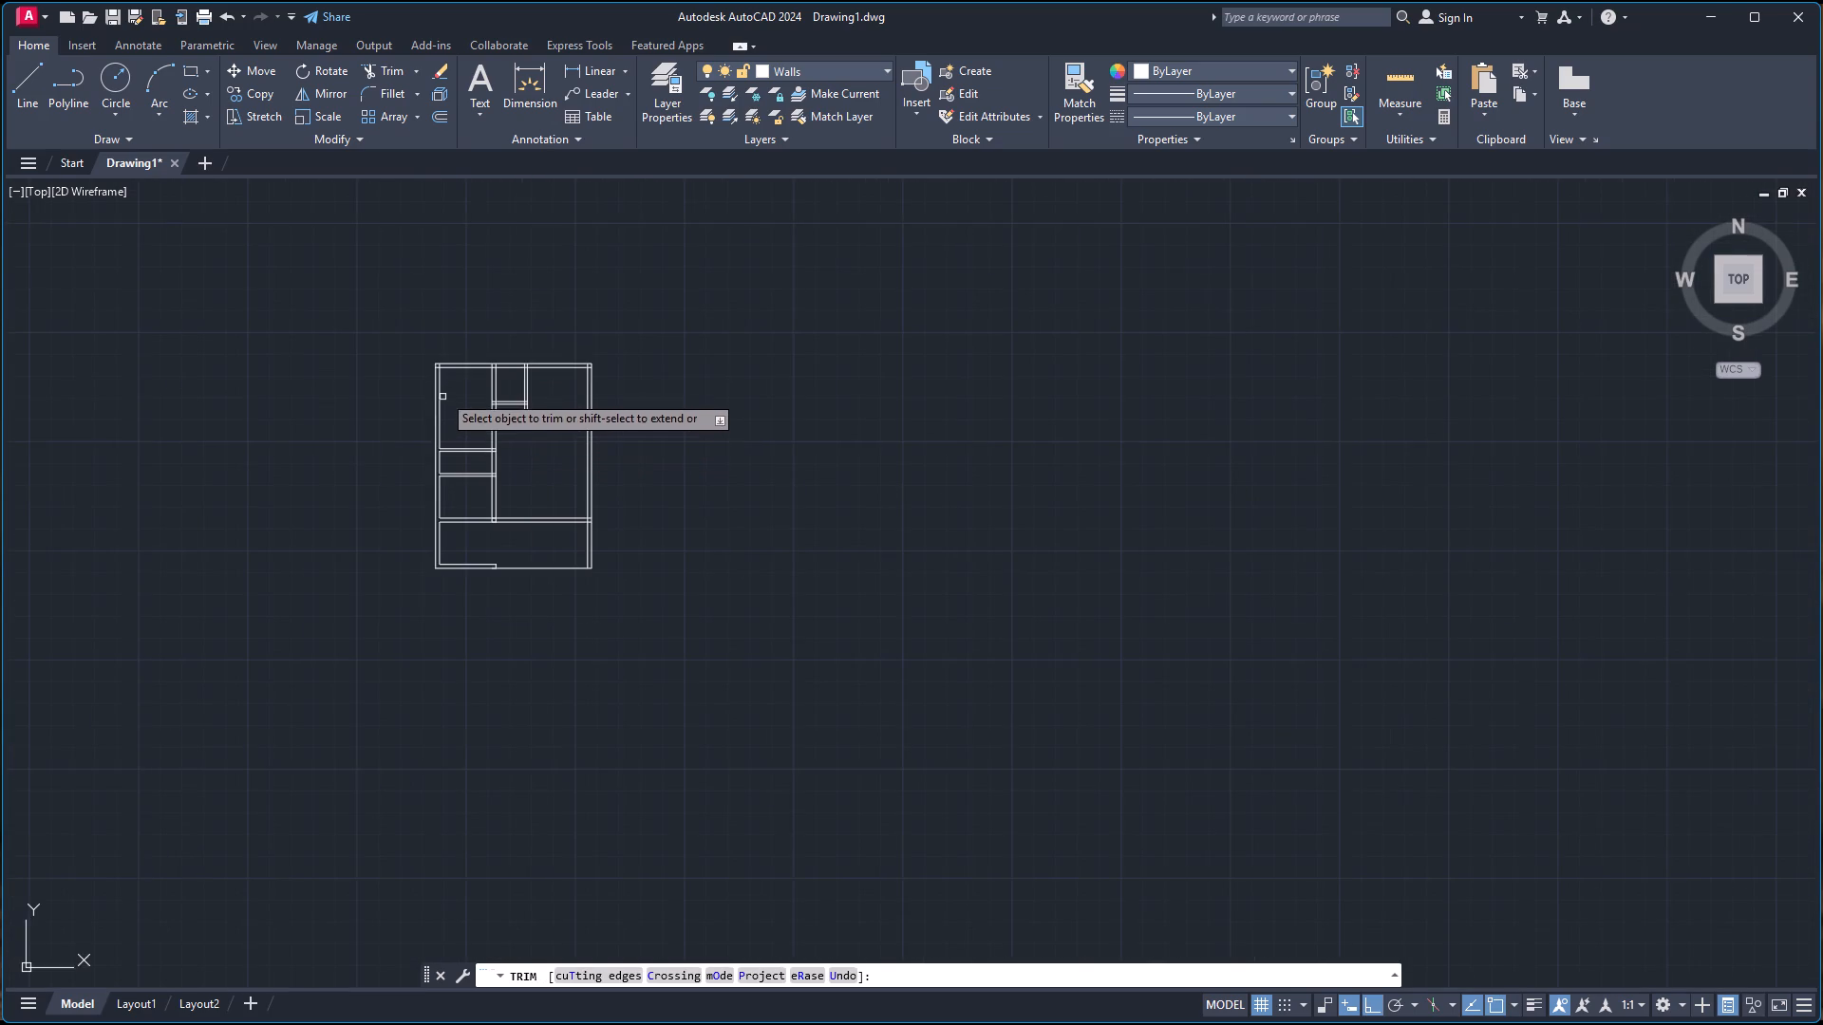
scroll(456, 363, up, 6)
click(251, 454)
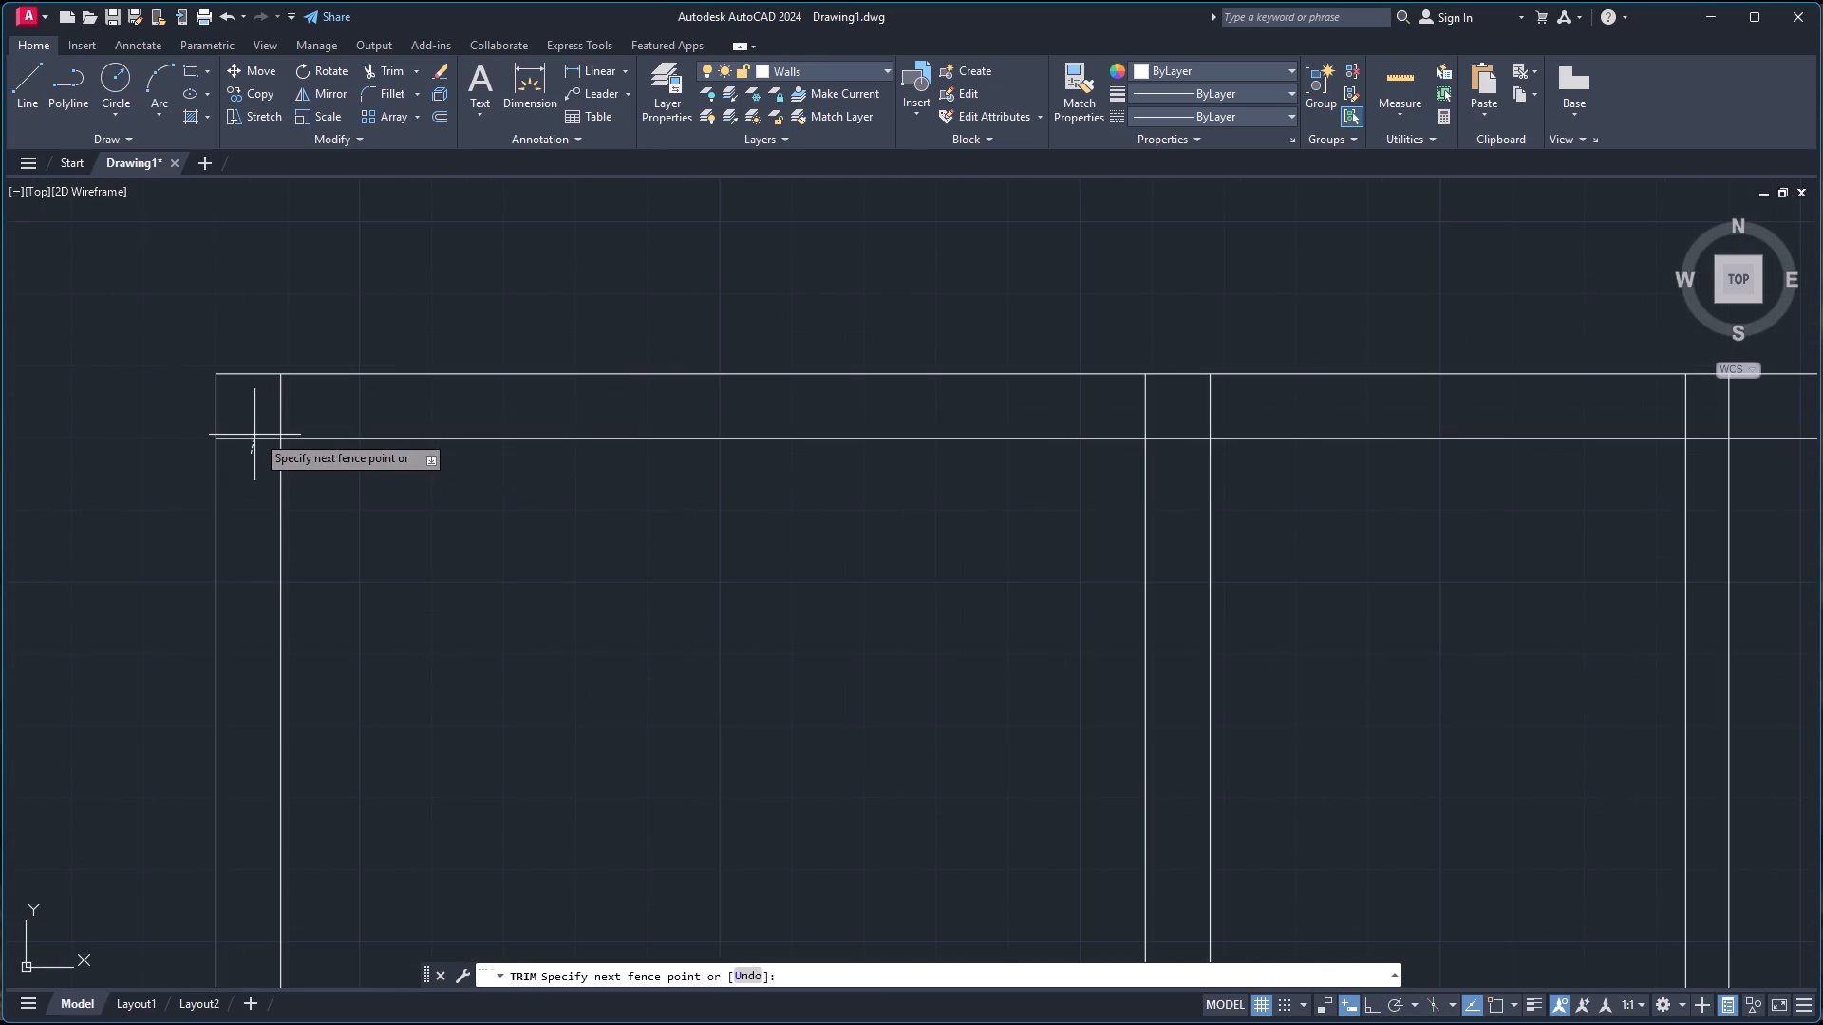
click(288, 412)
Trim the junction of the middle vertical 9" wall with the top outer wall, opening it between the two wall faces.
scroll(584, 411, down, 2)
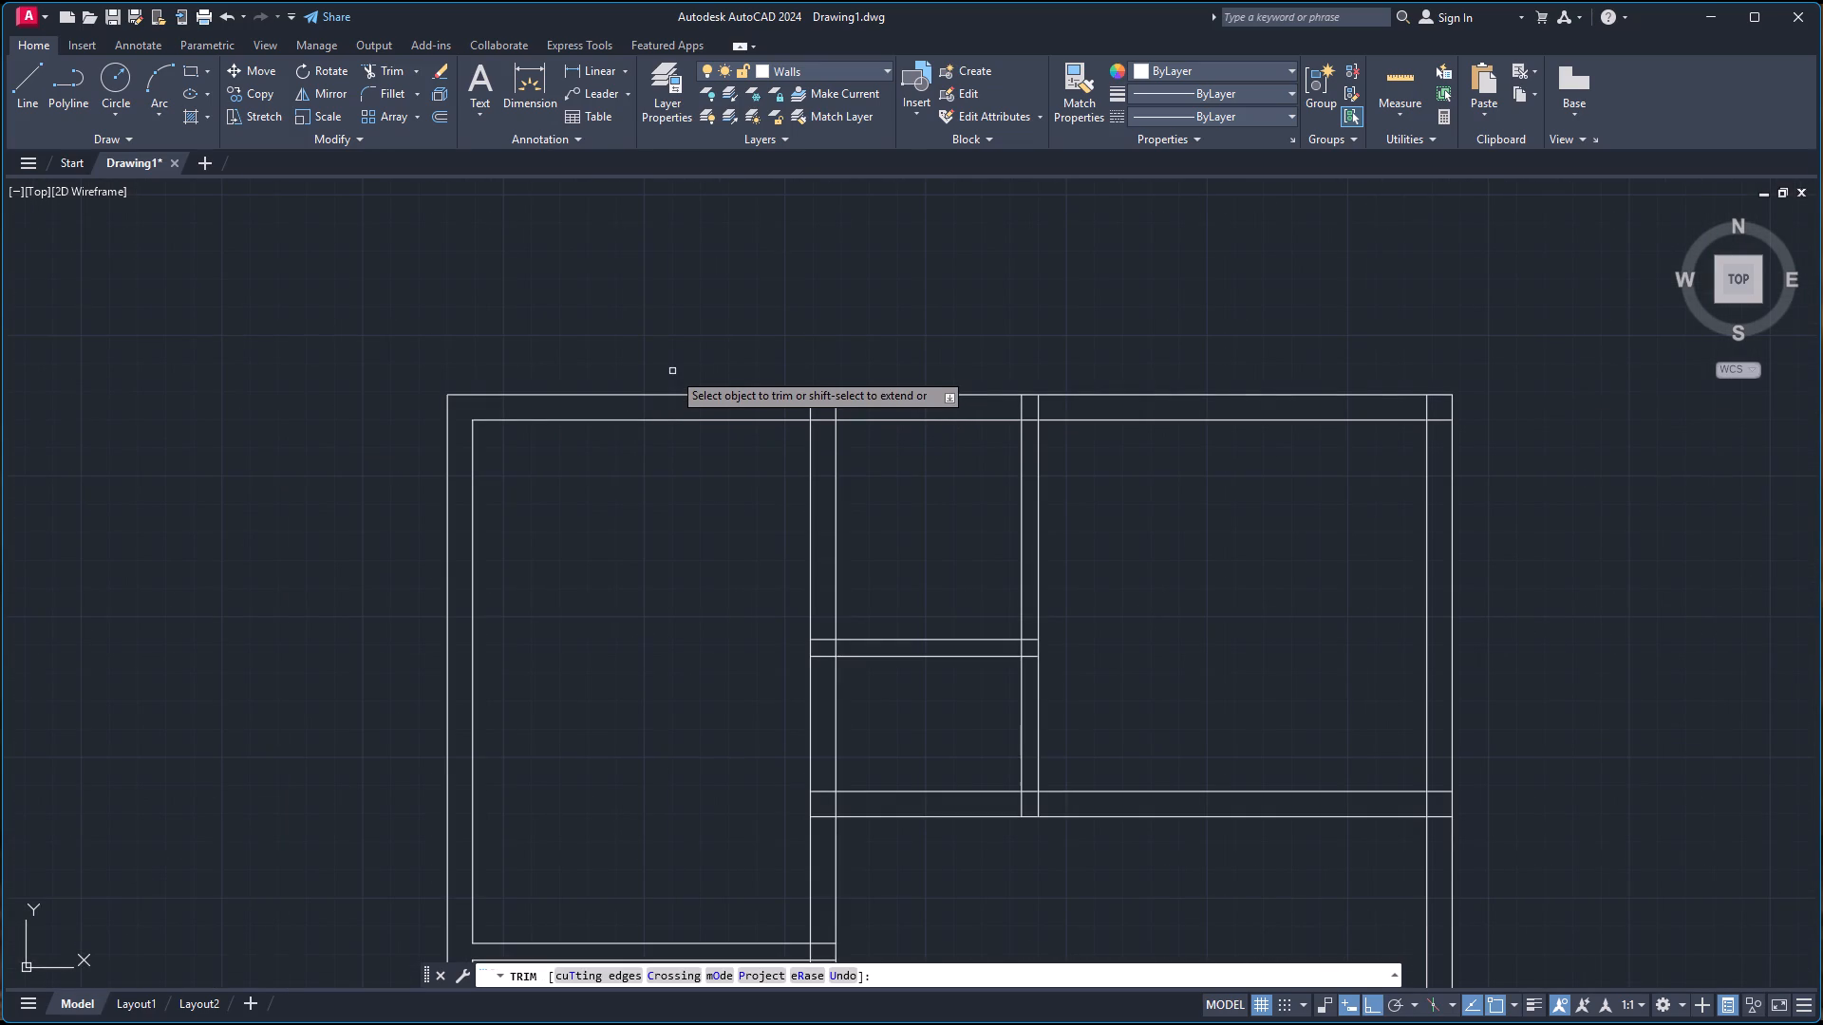
scroll(787, 408, up, 2)
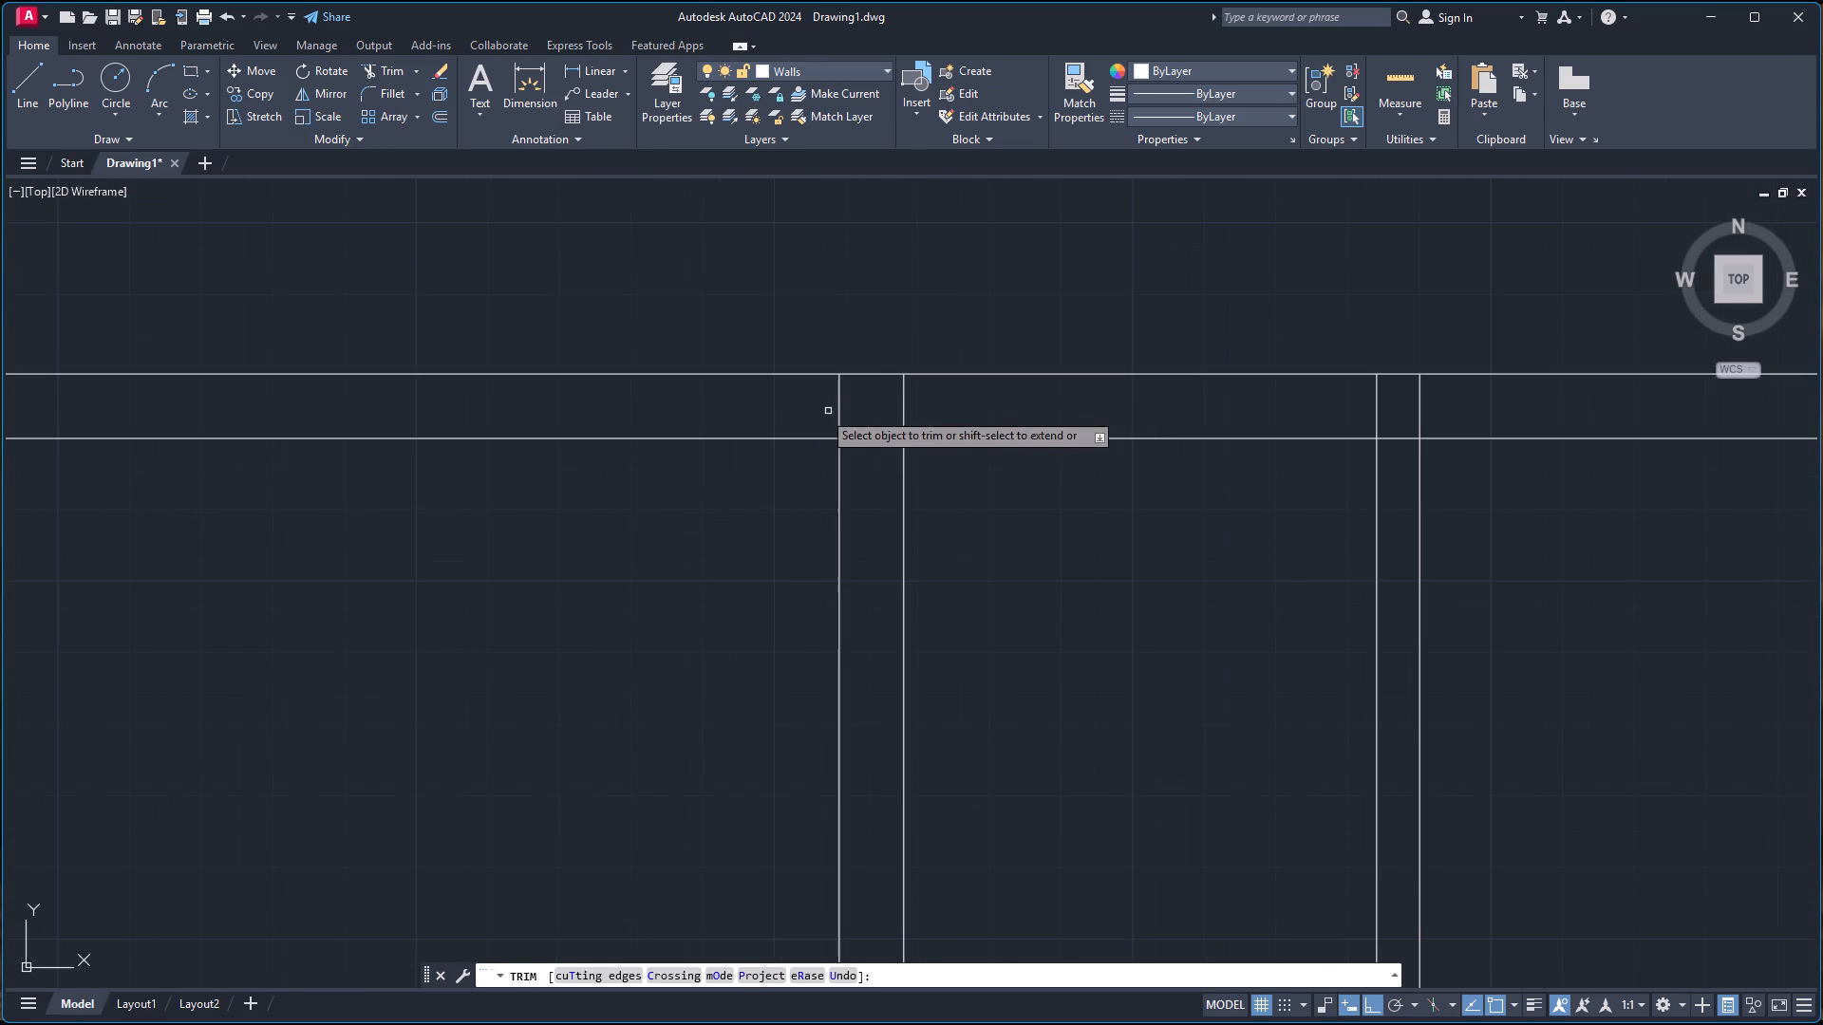
click(811, 406)
click(912, 401)
click(884, 435)
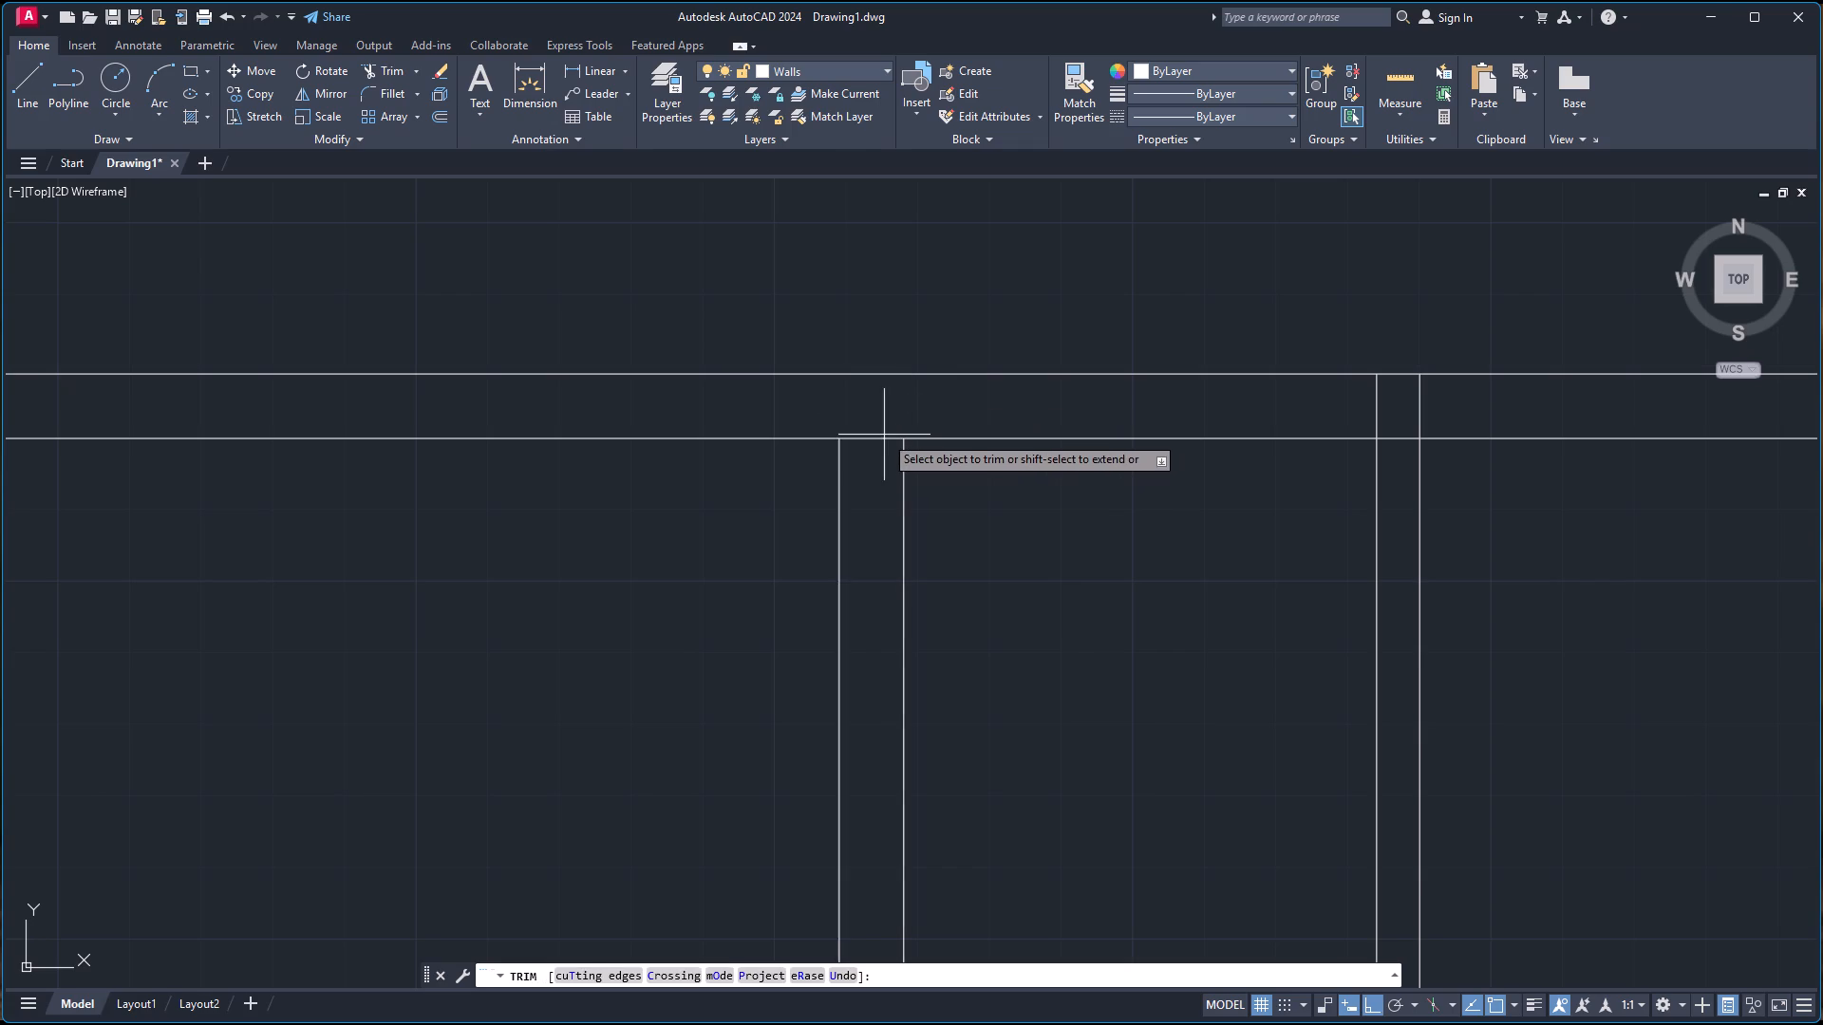
click(879, 457)
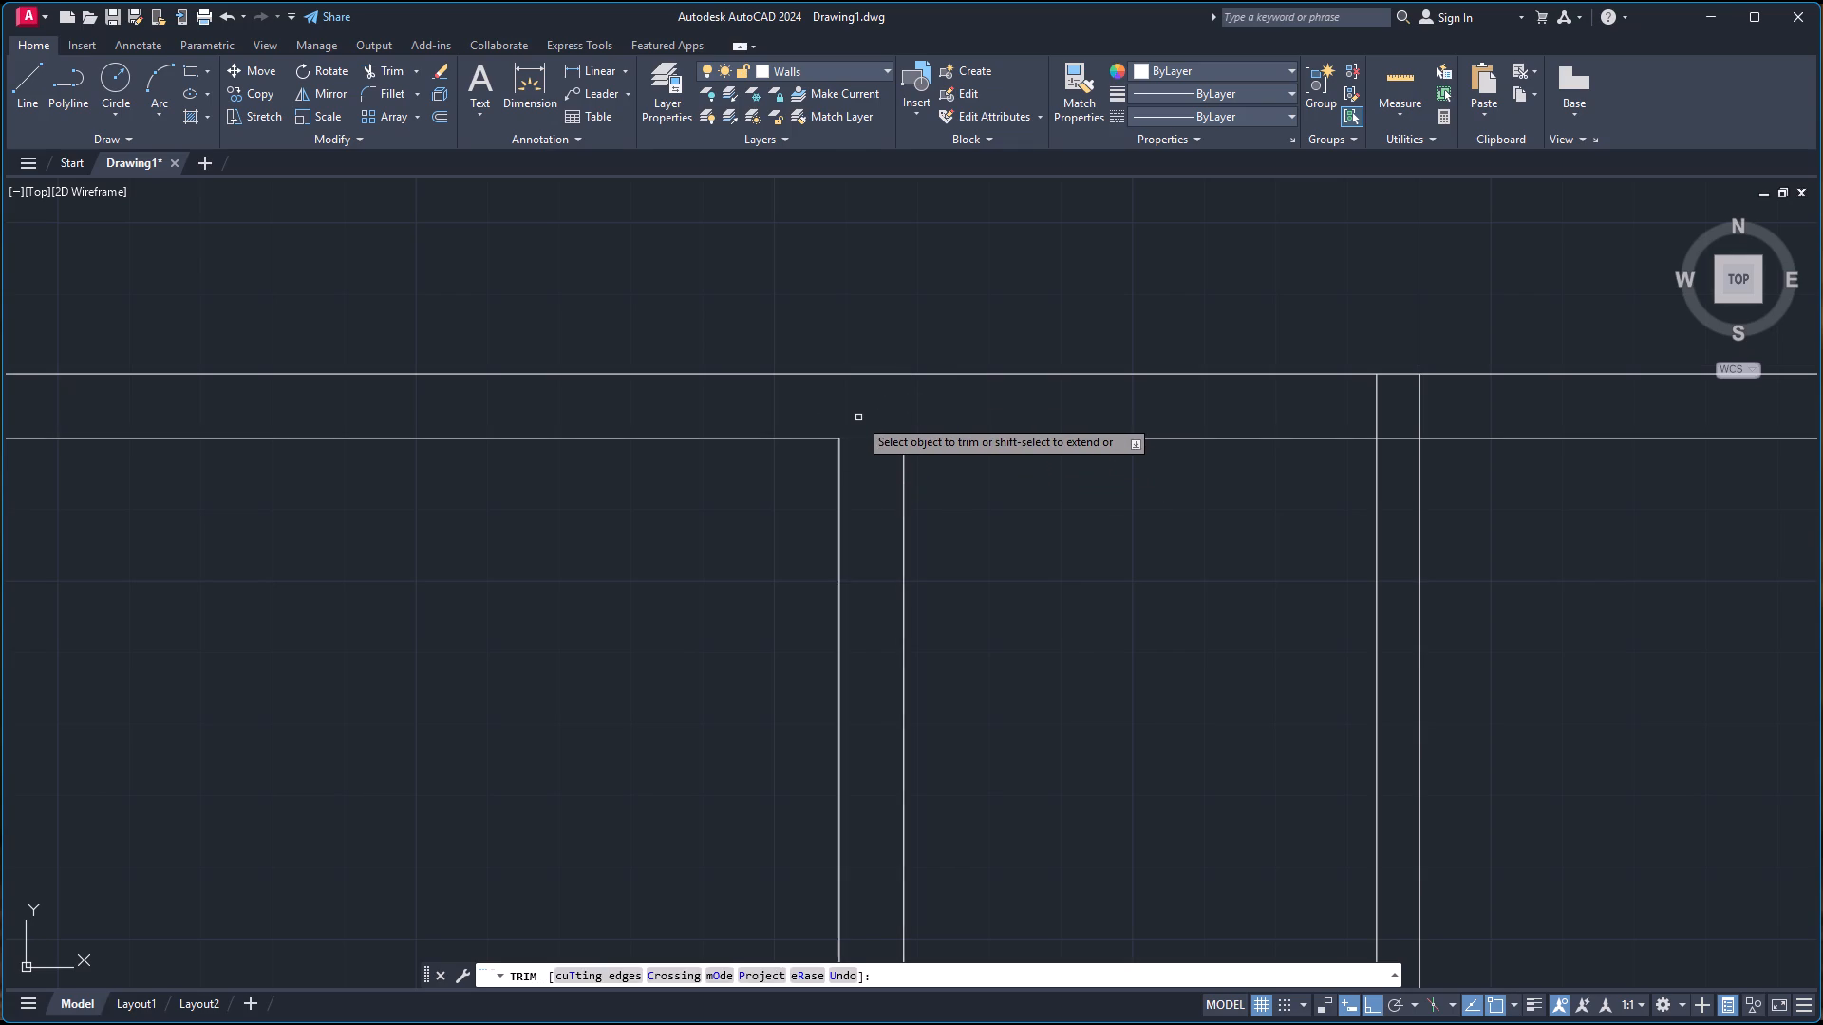
Trim the junction of the vertical 6" partition with the top outer wall, opening it between the partition's two faces.
click(1361, 401)
click(1581, 402)
click(1408, 442)
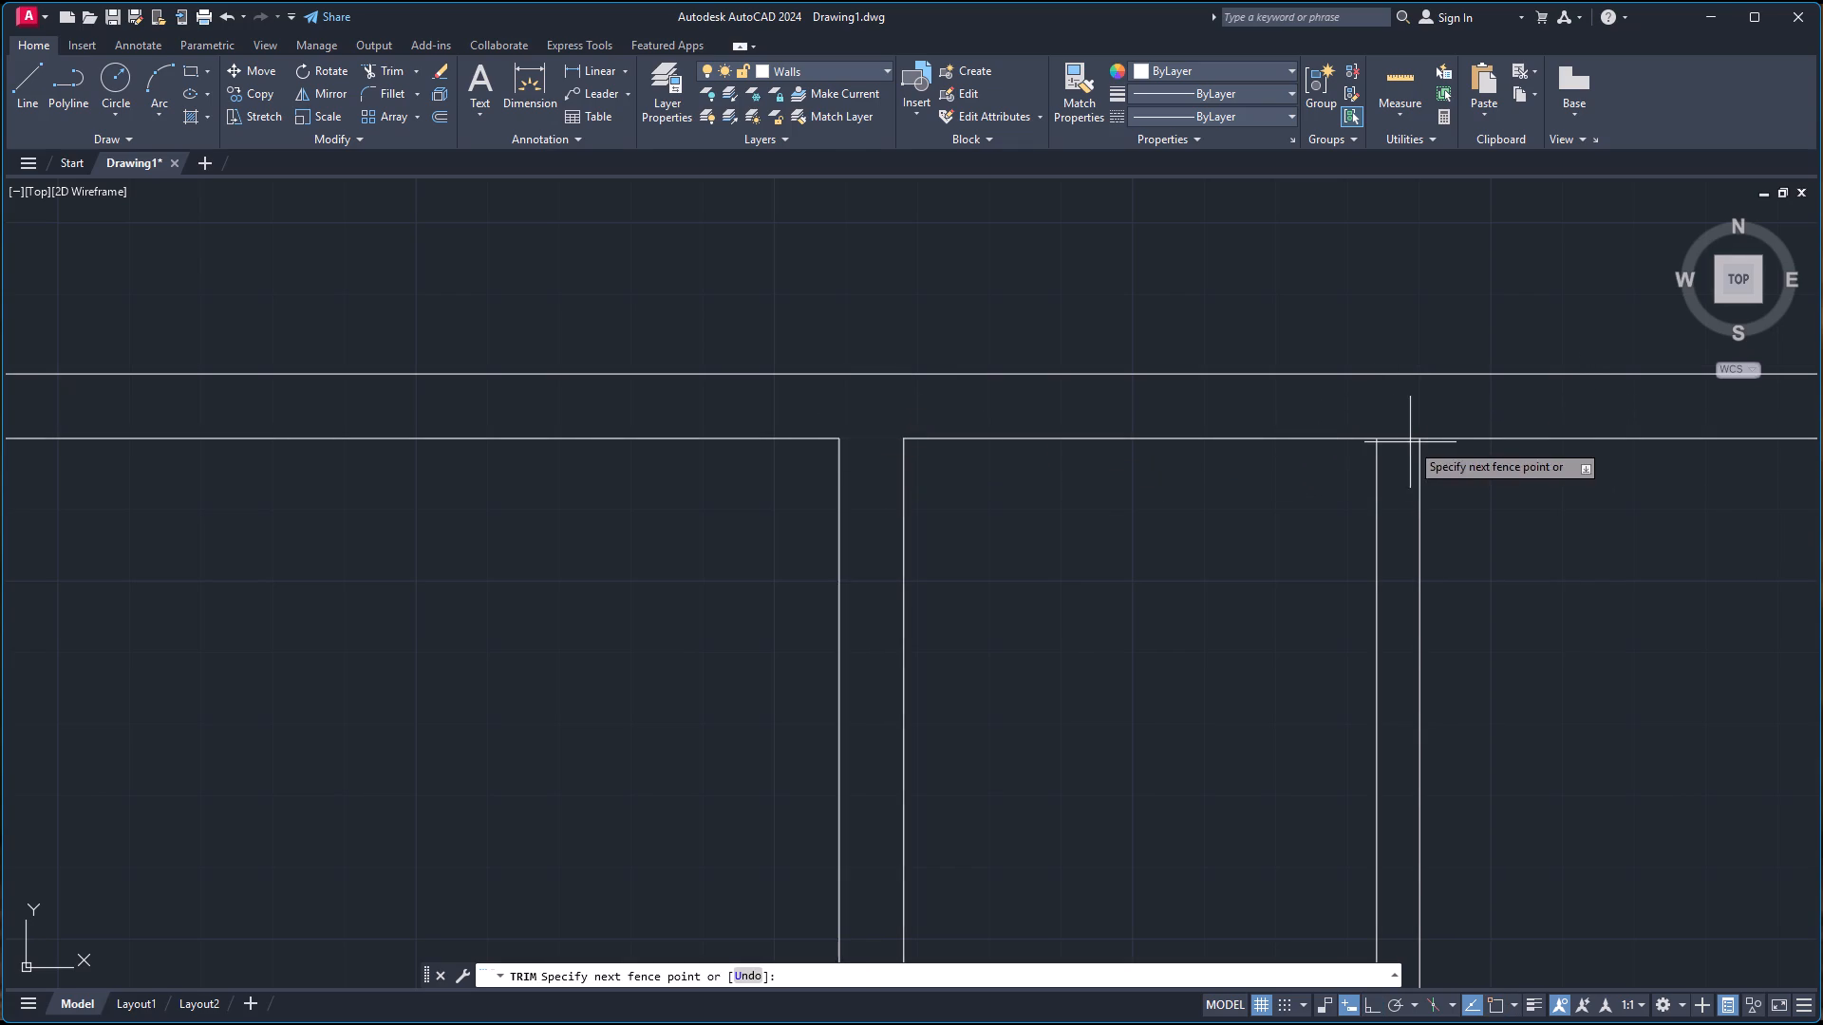
click(1411, 426)
Trim the overlapping inner wall lines at the plan's top-right corner into a clean corner.
scroll(1455, 416, down, 5)
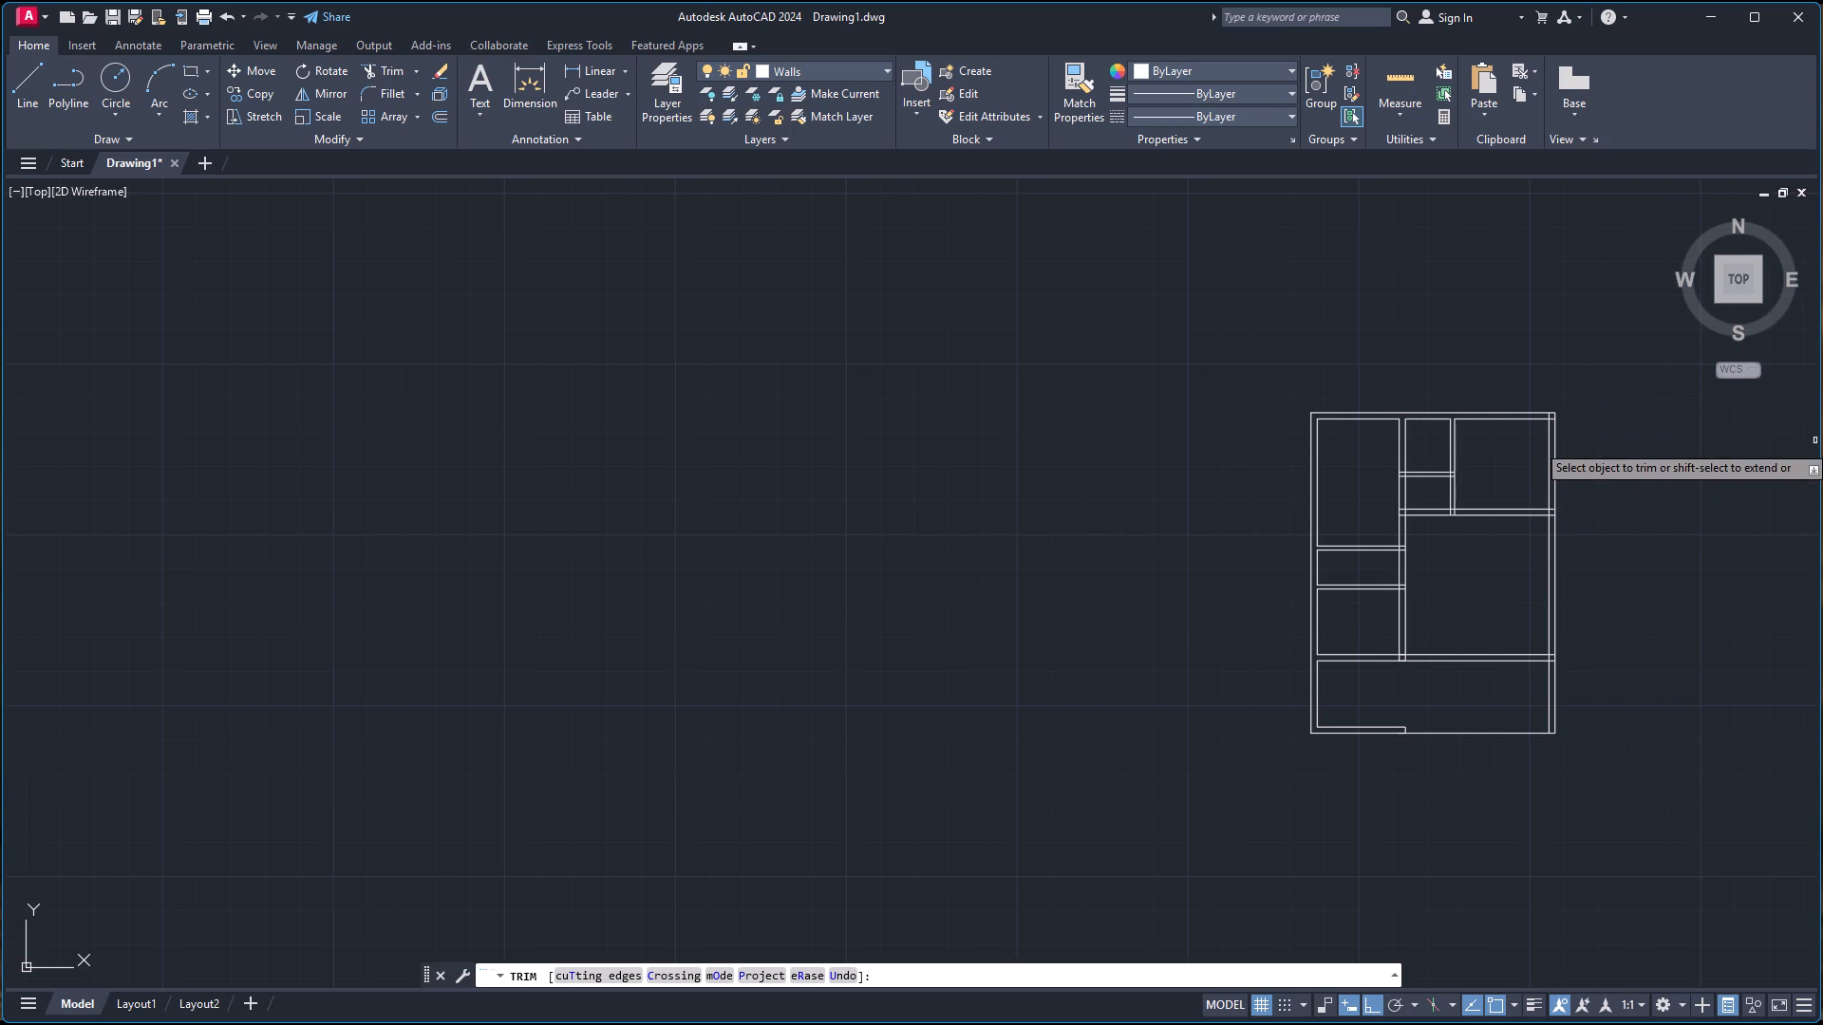
scroll(1798, 460, up, 3)
scroll(616, 592, down, 2)
scroll(646, 553, up, 1)
scroll(669, 442, up, 1)
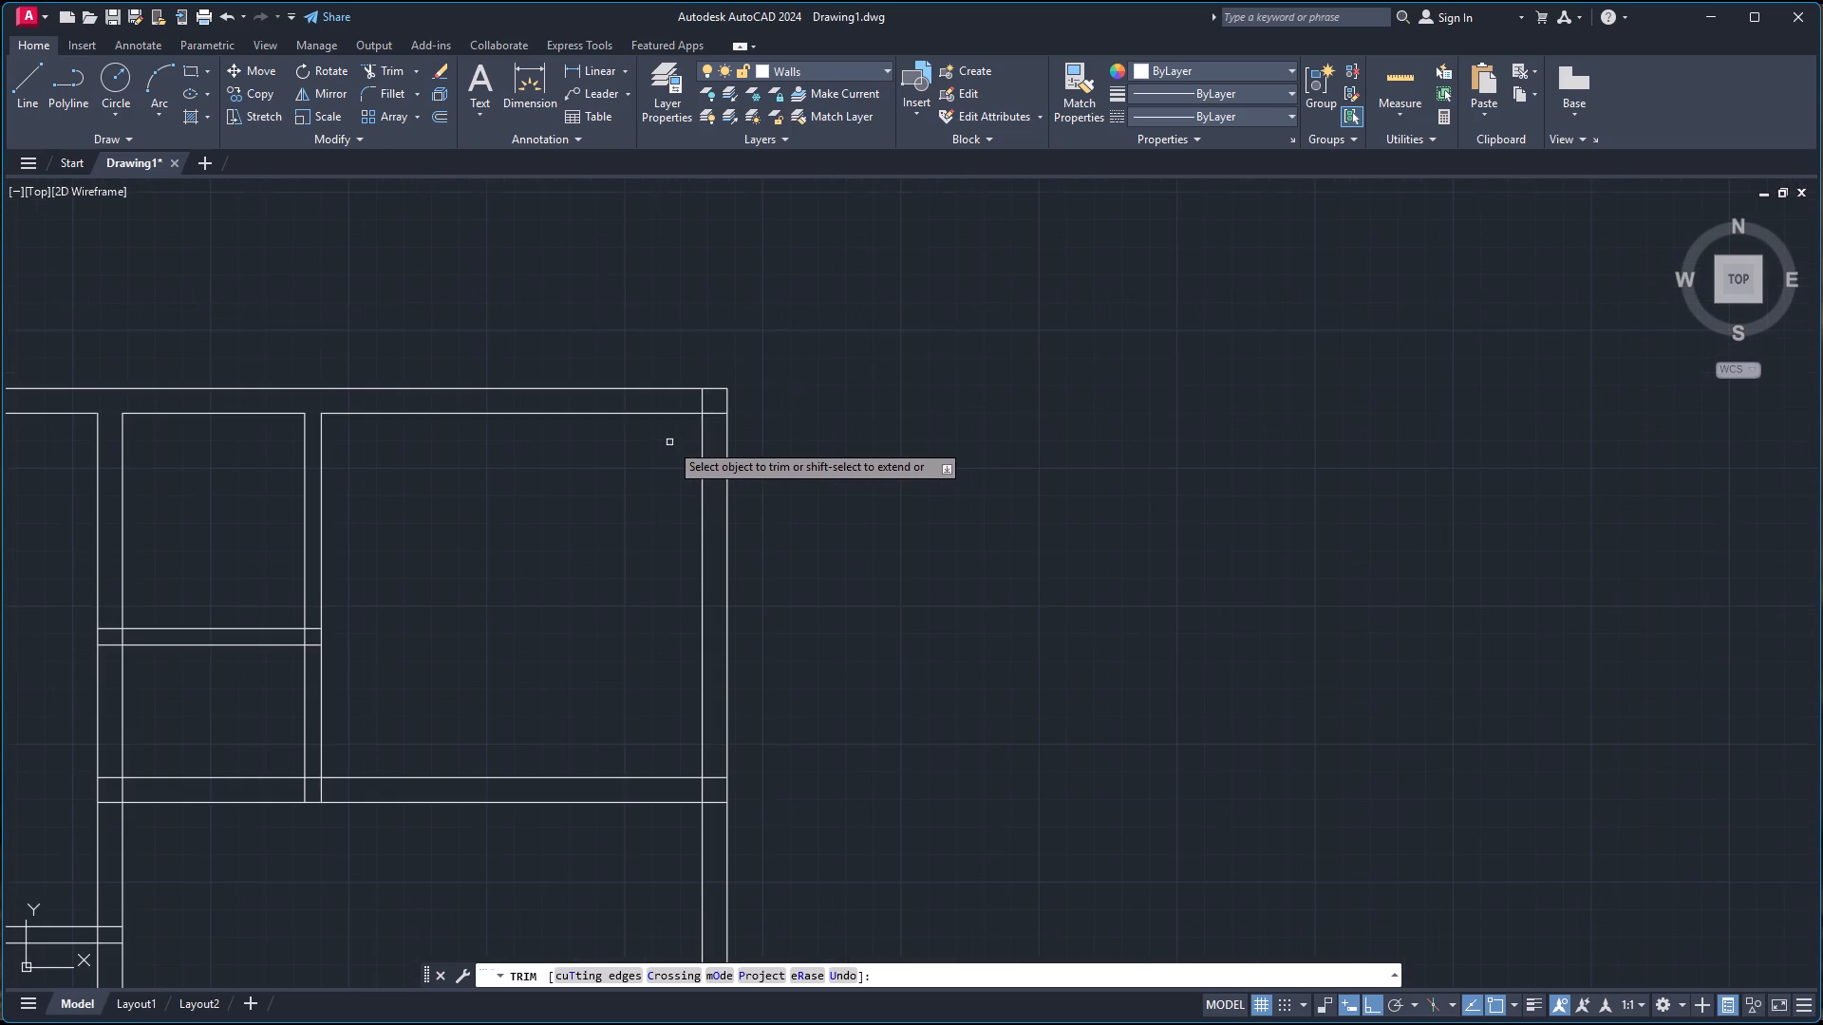
scroll(696, 398, up, 3)
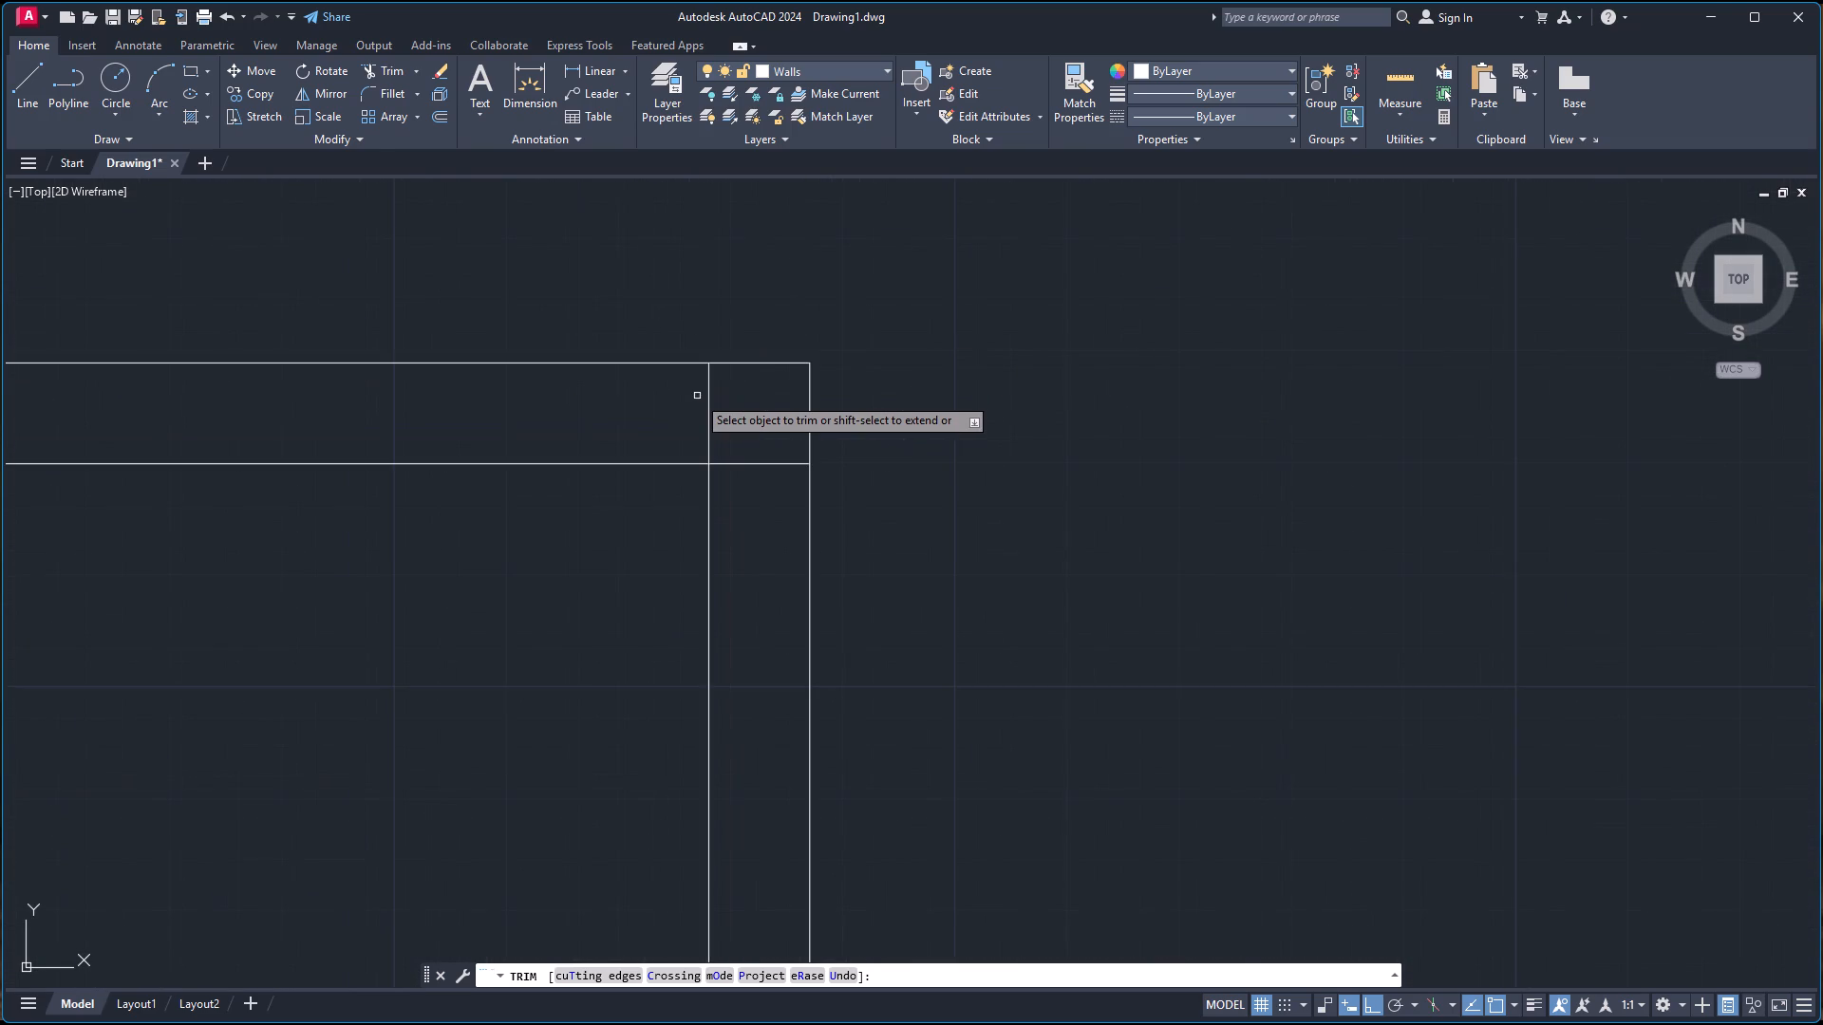
click(697, 396)
click(743, 486)
Trim the junction of the upper right-hand horizontal 9" wall with the right outer wall so the wall spaces connect openly.
scroll(742, 481, down, 2)
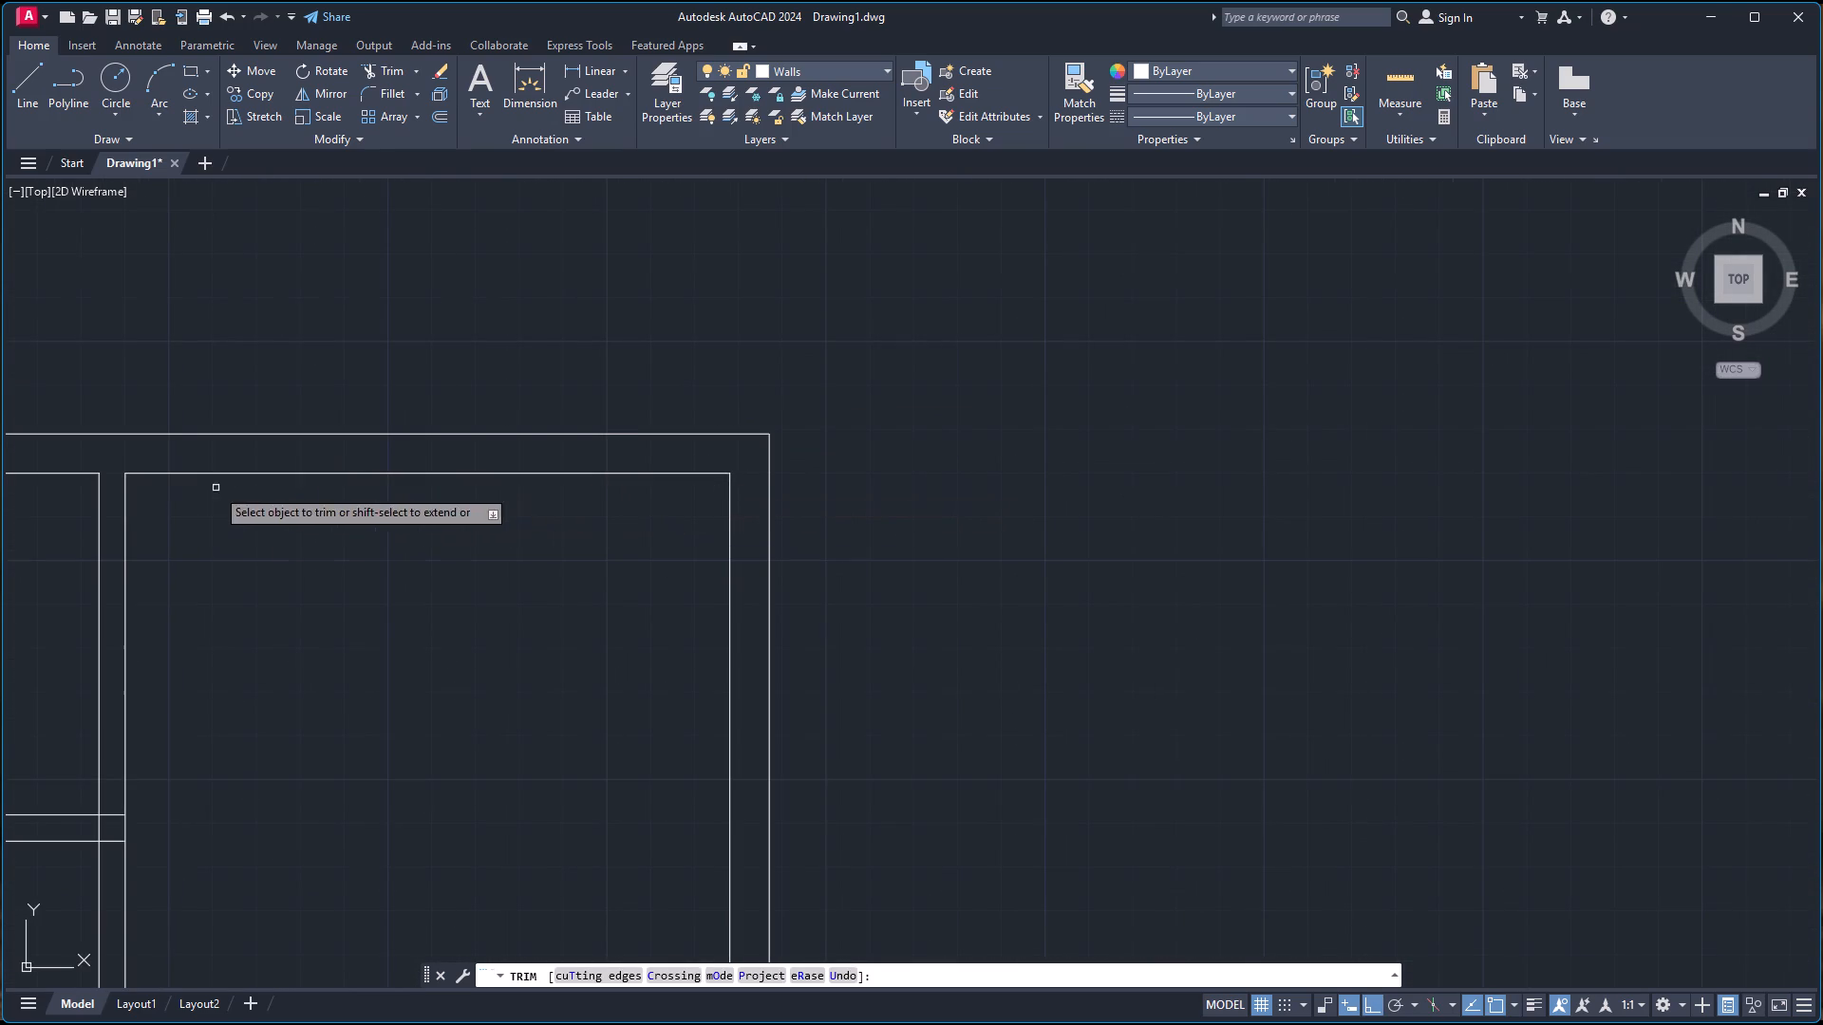
scroll(1050, 382, down, 5)
scroll(1016, 529, up, 4)
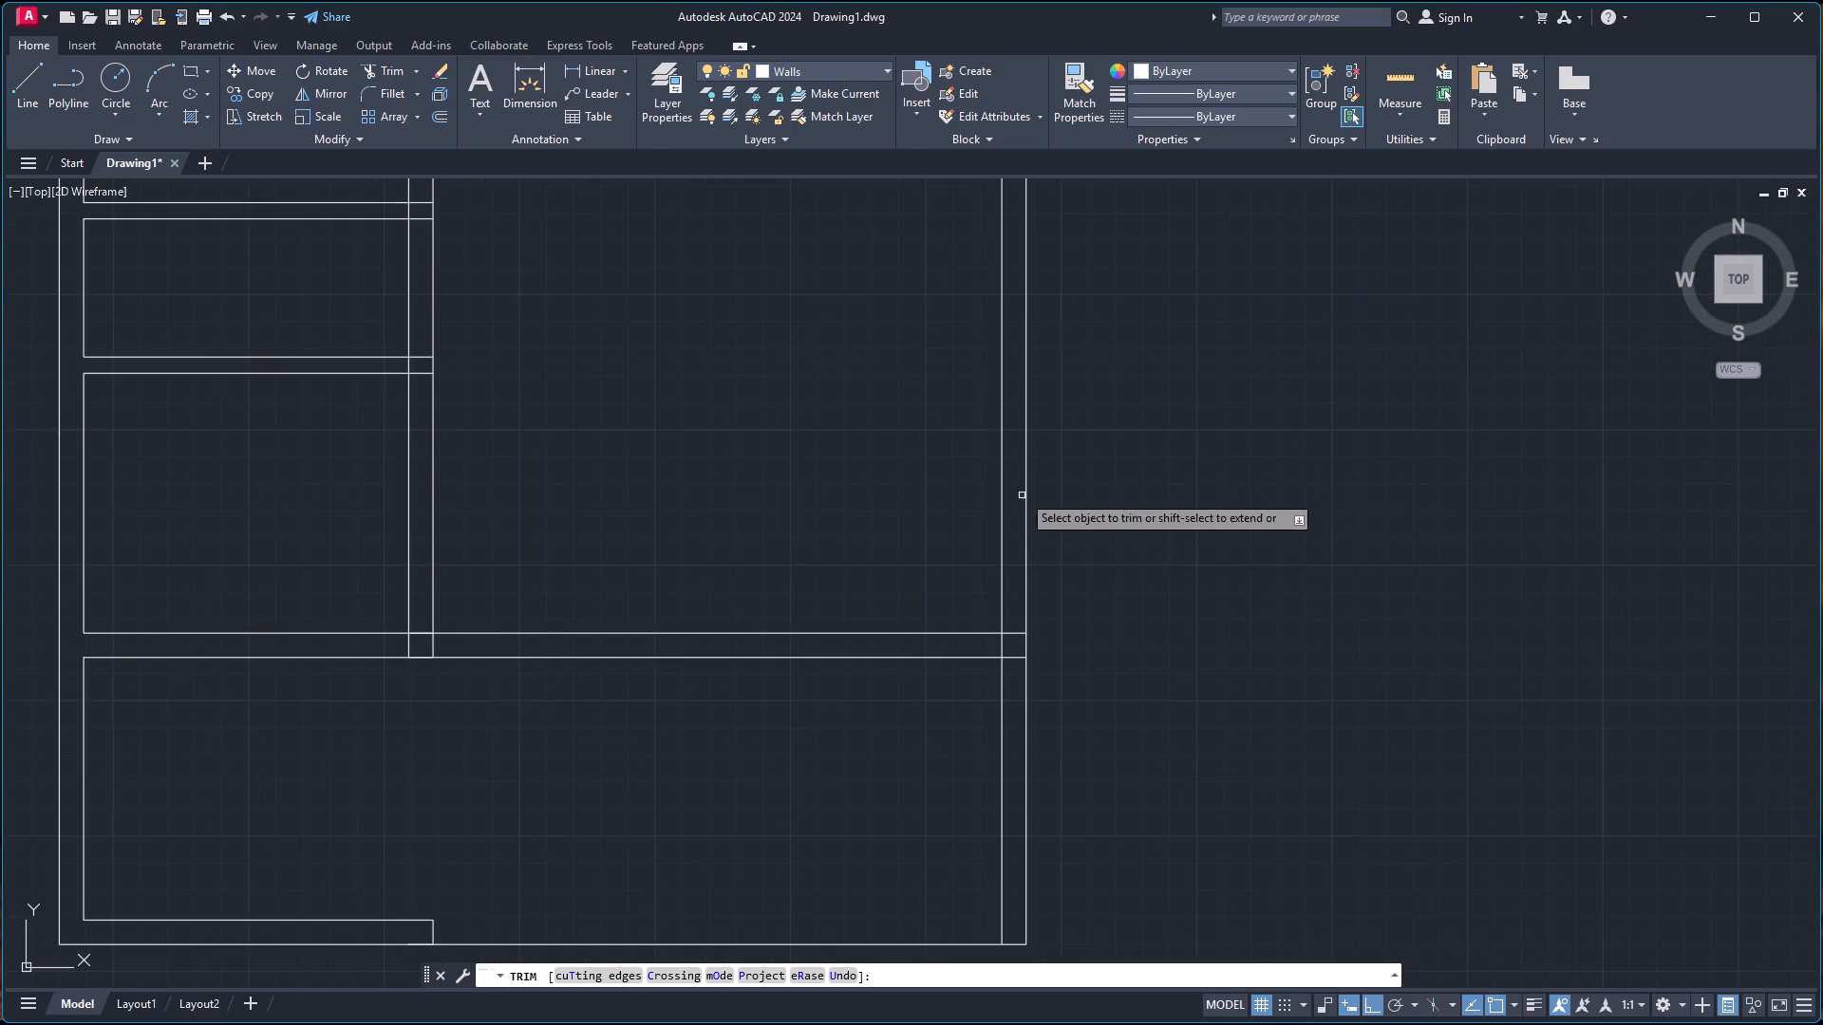
scroll(1022, 493, down, 3)
scroll(1024, 343, up, 5)
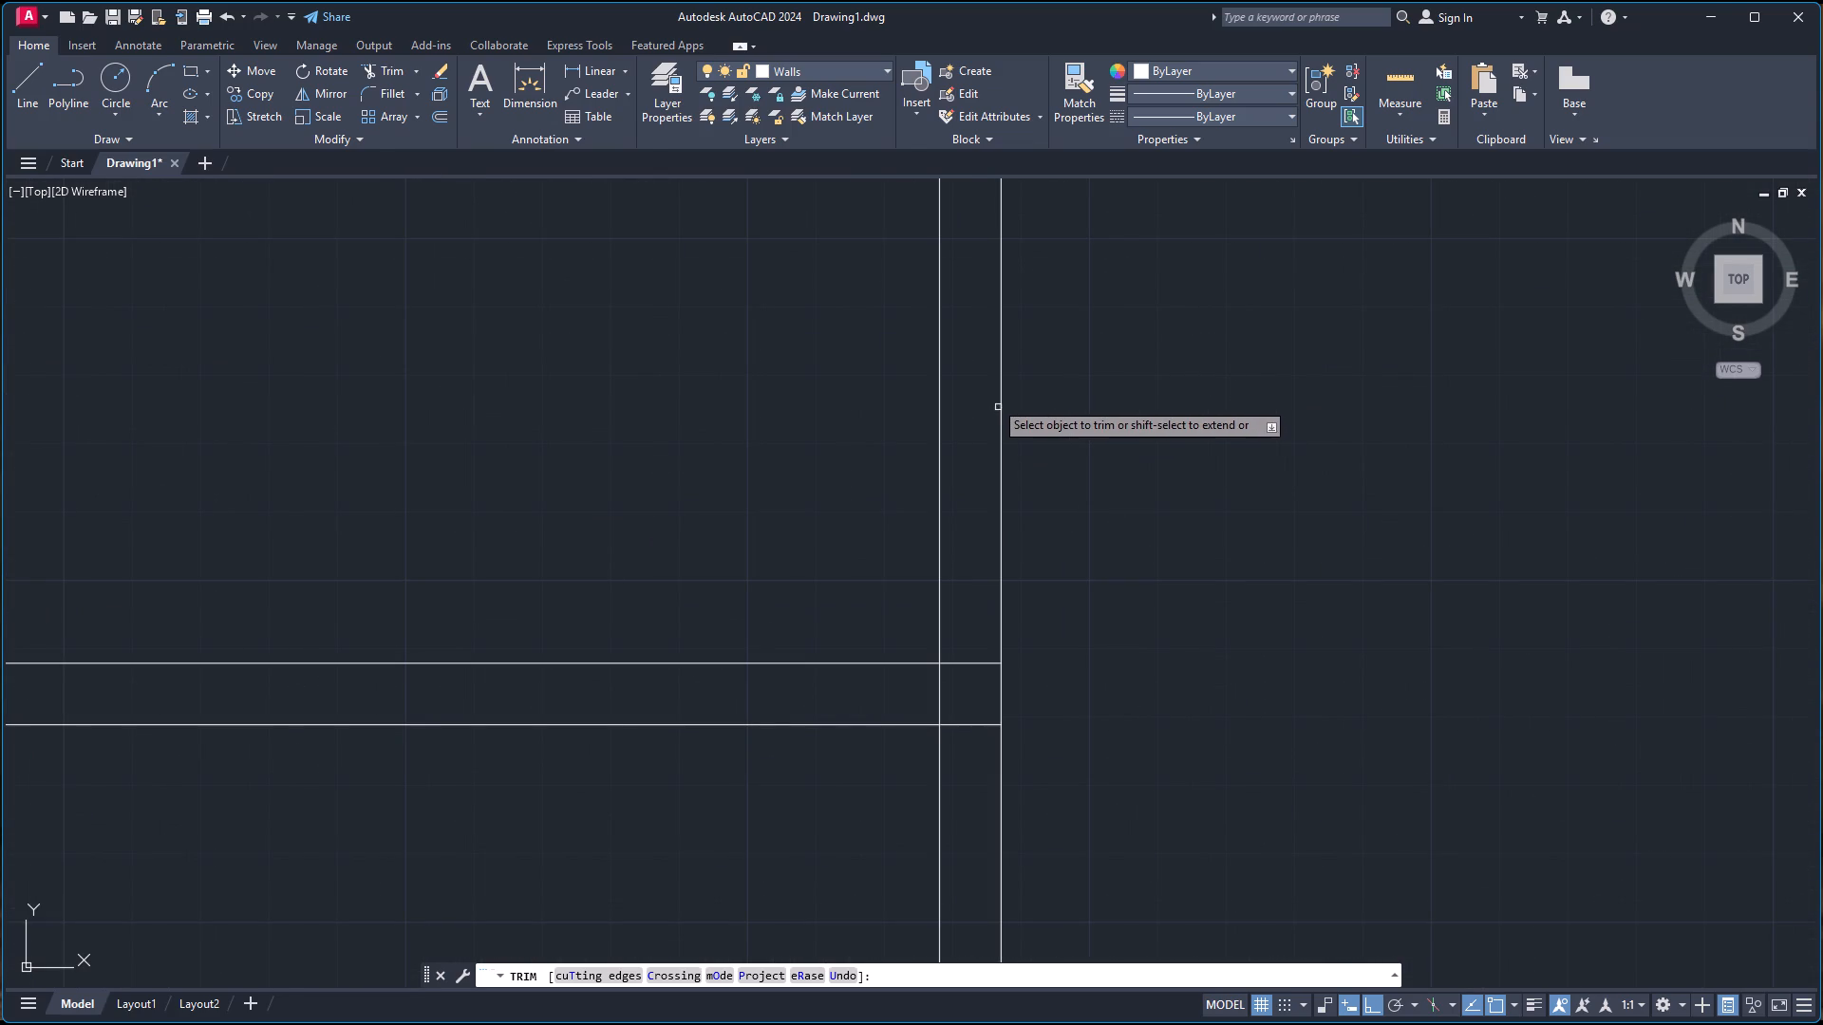
click(939, 701)
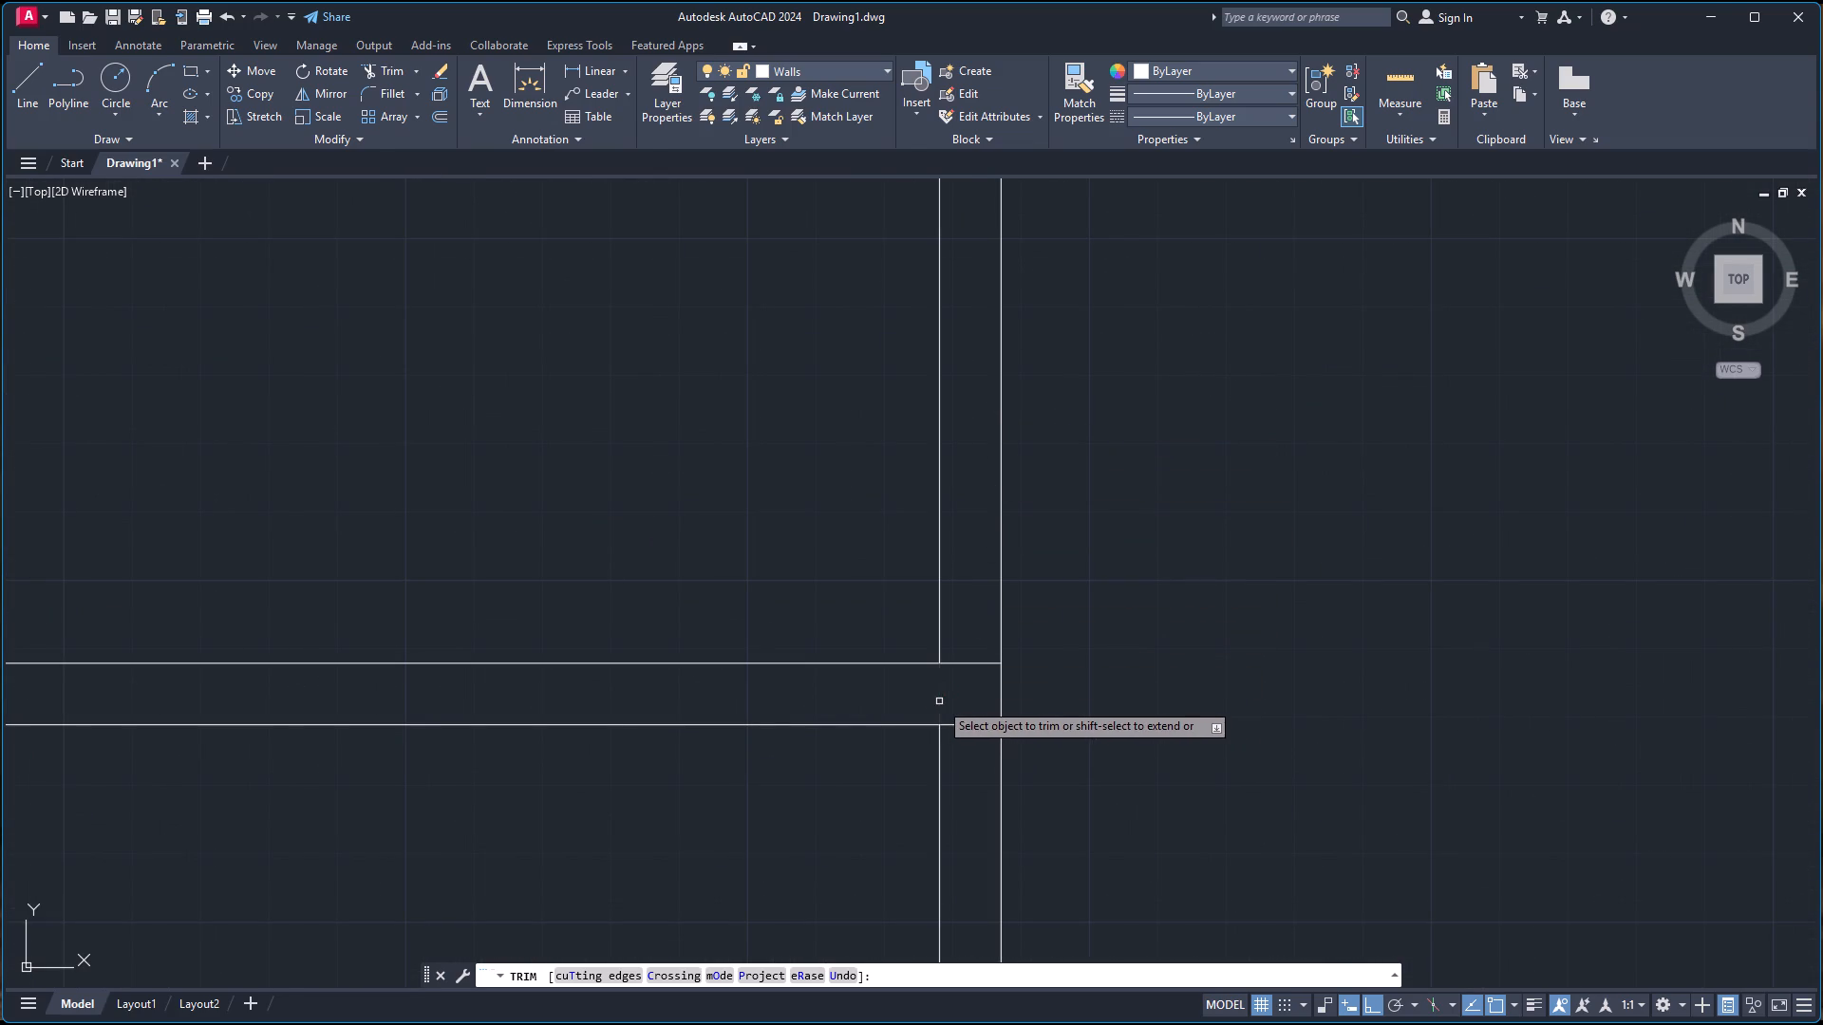
click(961, 645)
click(968, 751)
Trim the lower full-width wall's upper line at the right outer wall, and remove the outer wall's inner line from that junction downward.
scroll(963, 746, down, 6)
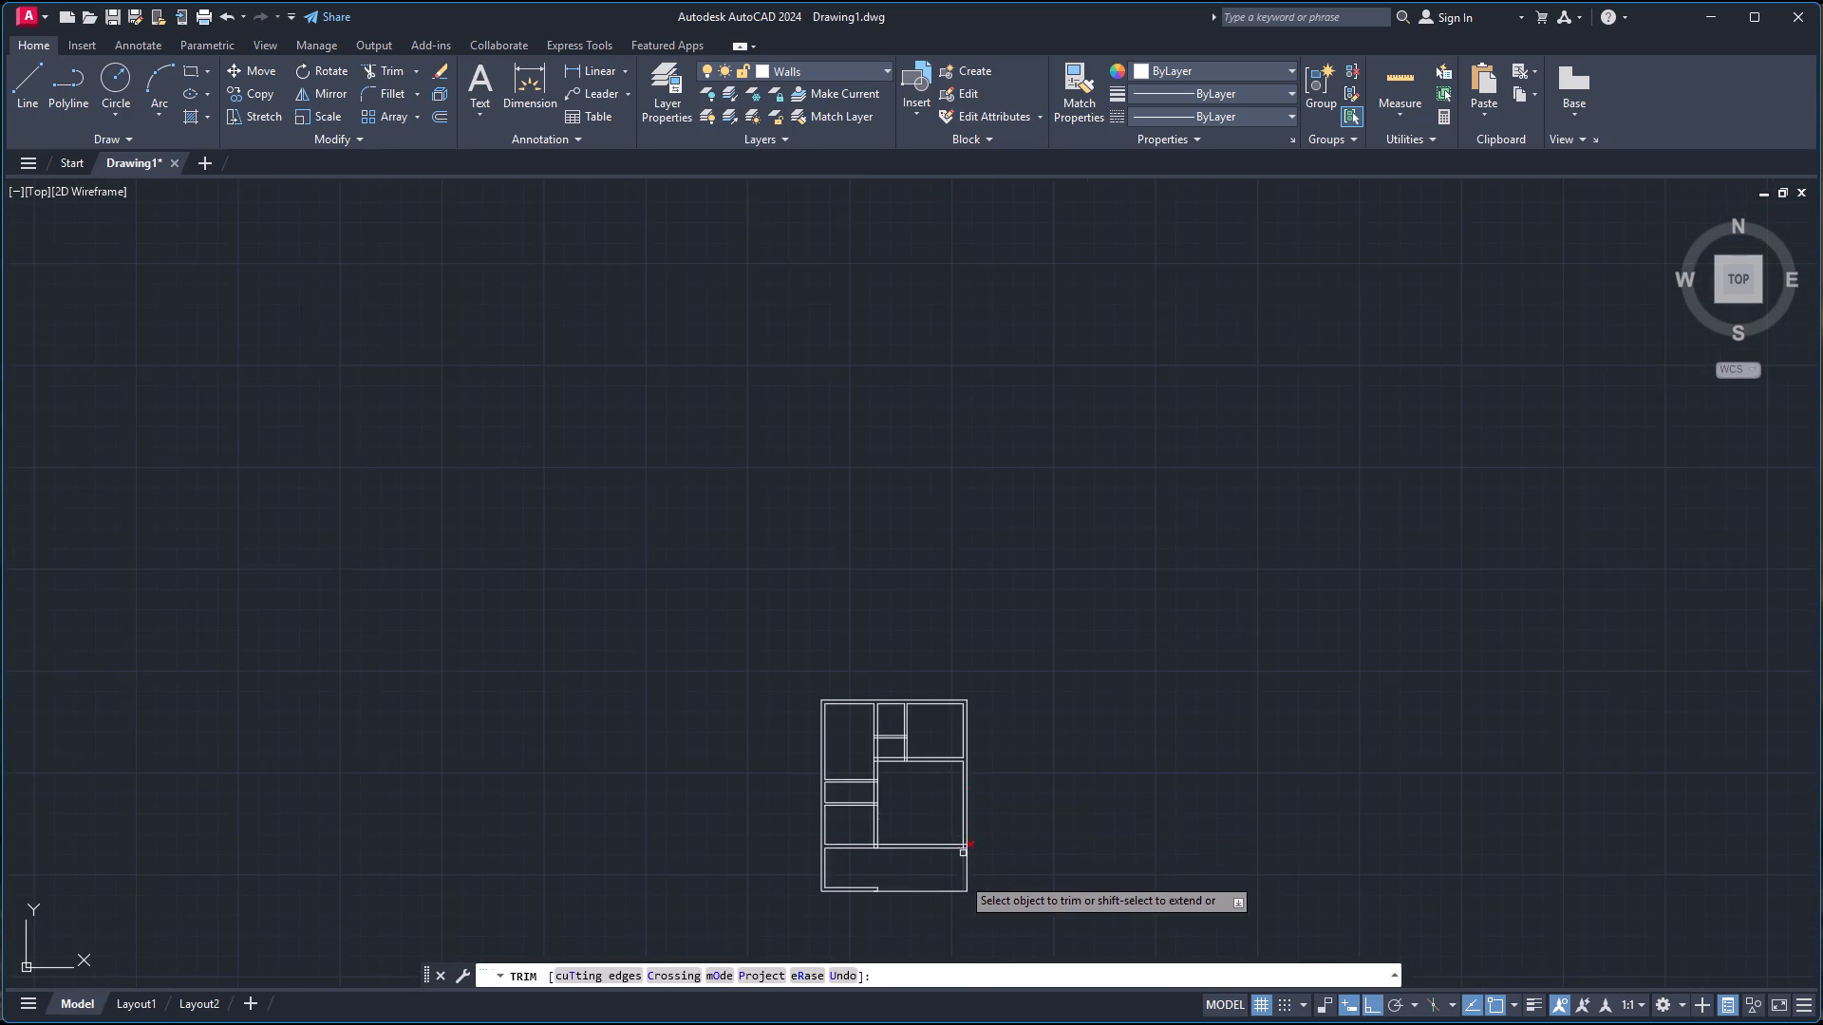
scroll(957, 876, up, 5)
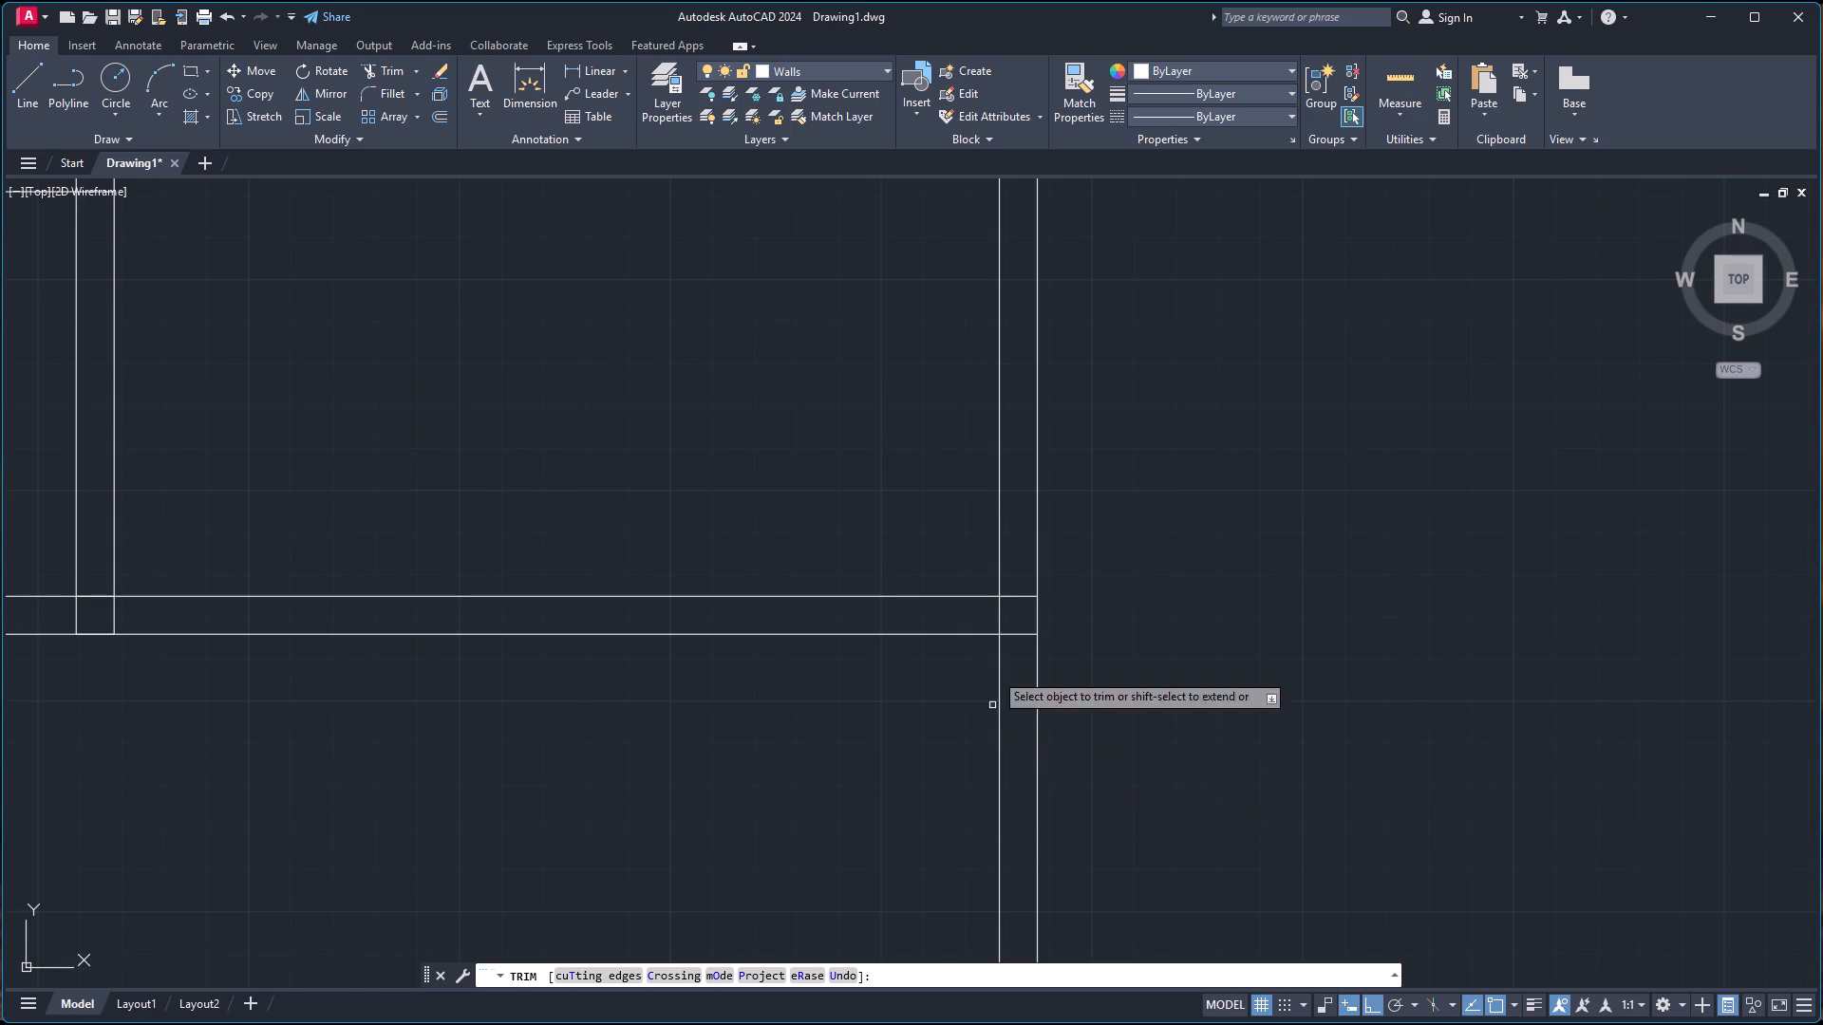
click(1015, 595)
click(998, 620)
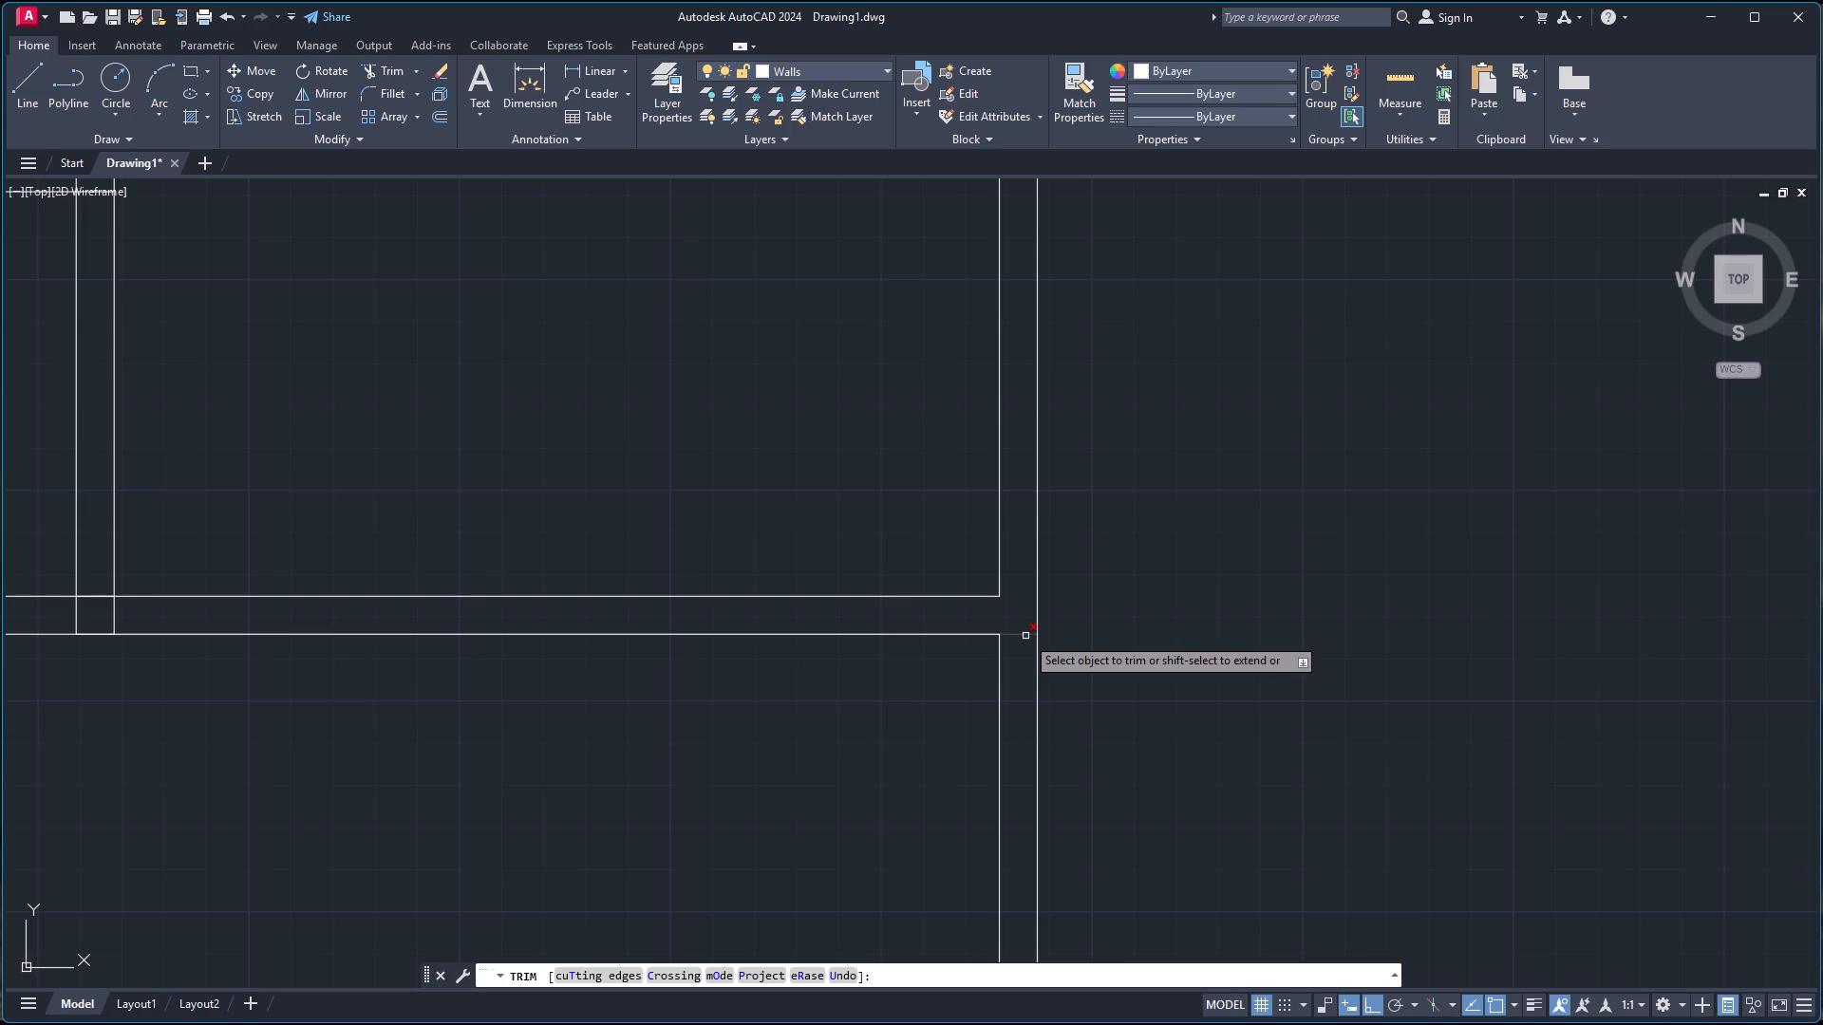
click(1001, 689)
scroll(974, 637, down, 4)
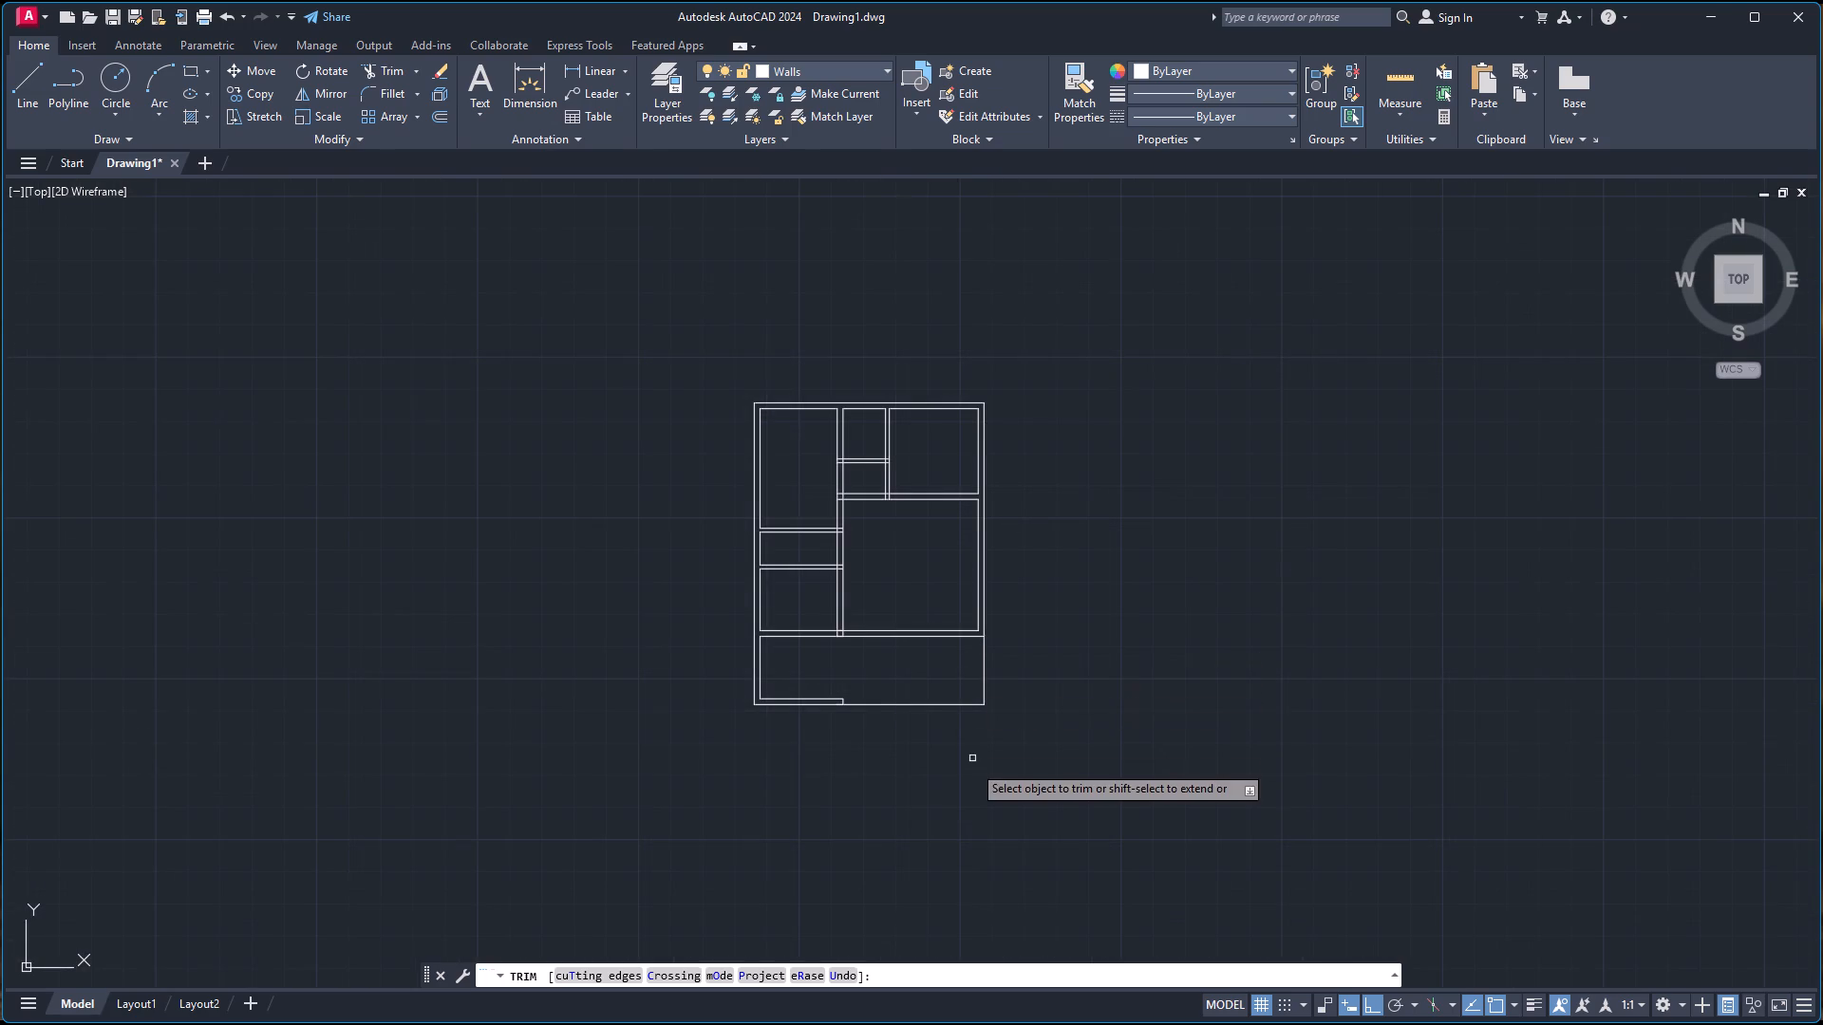
Trim the lower full-width wall's upper line between the central vertical 9" wall's faces, and cut that wall's left face stub inside the junction.
scroll(926, 704, up, 1)
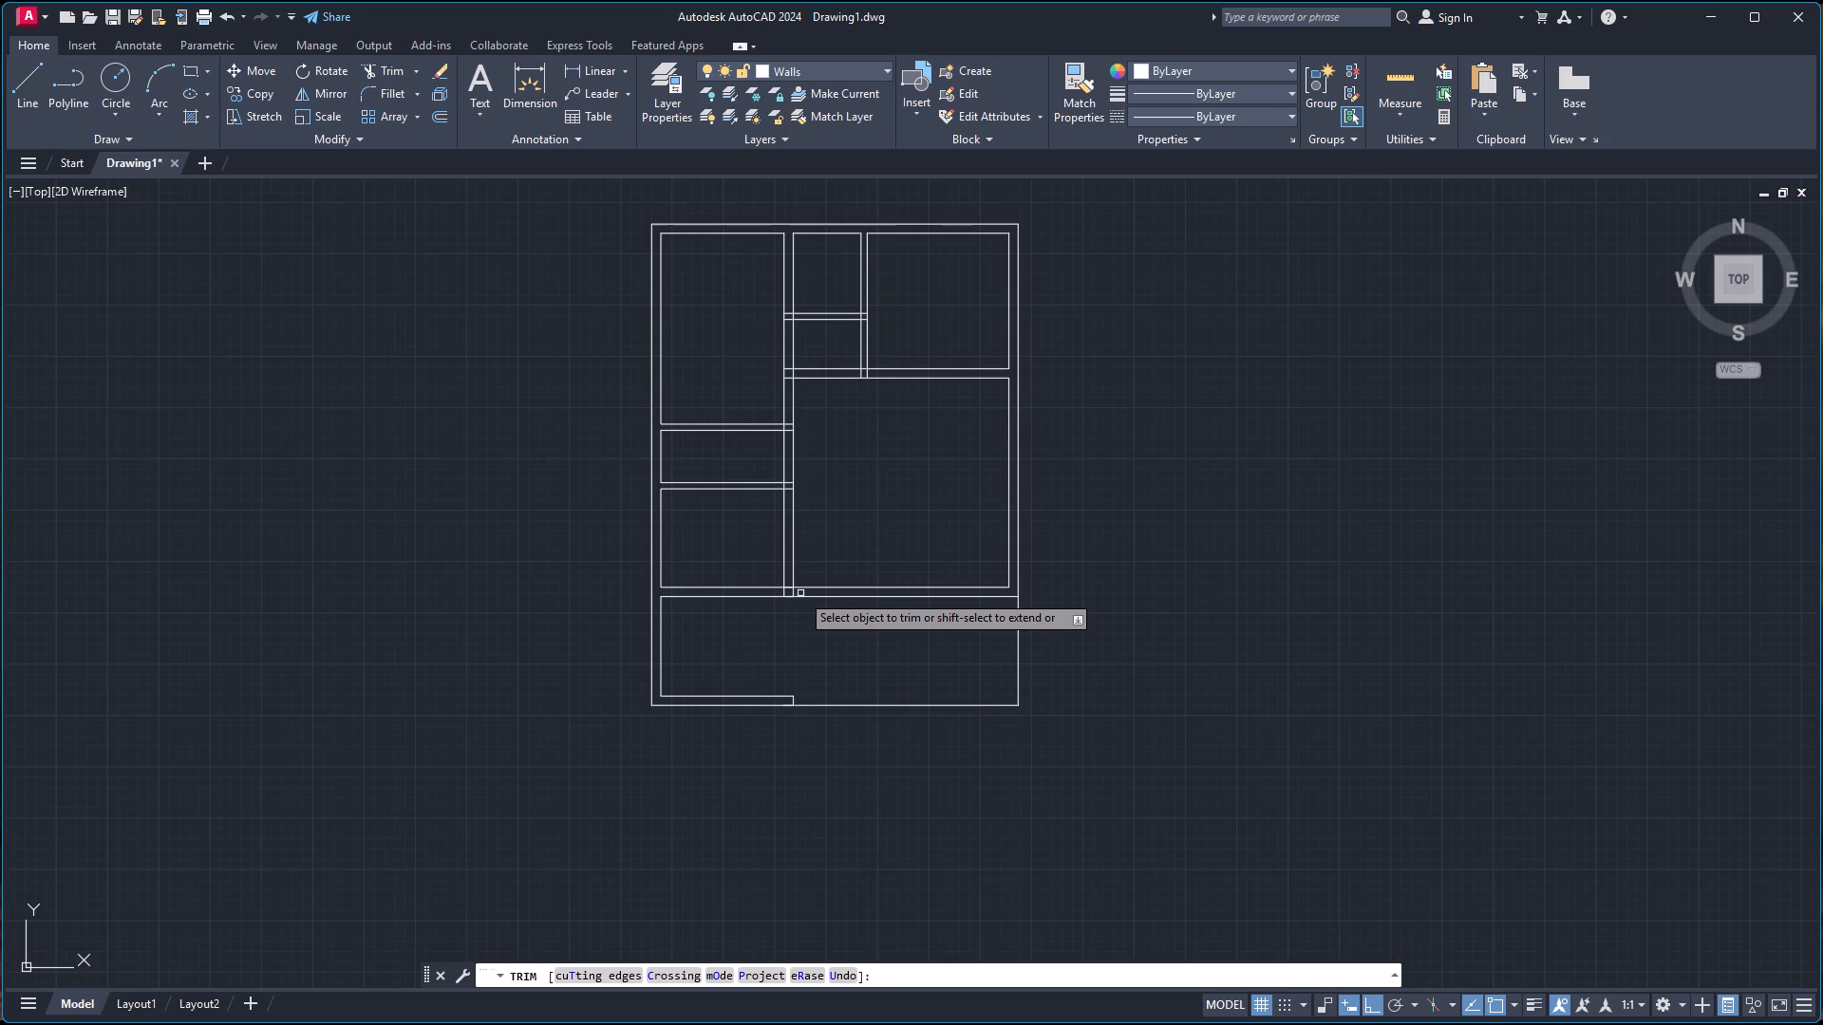
scroll(661, 566, up, 3)
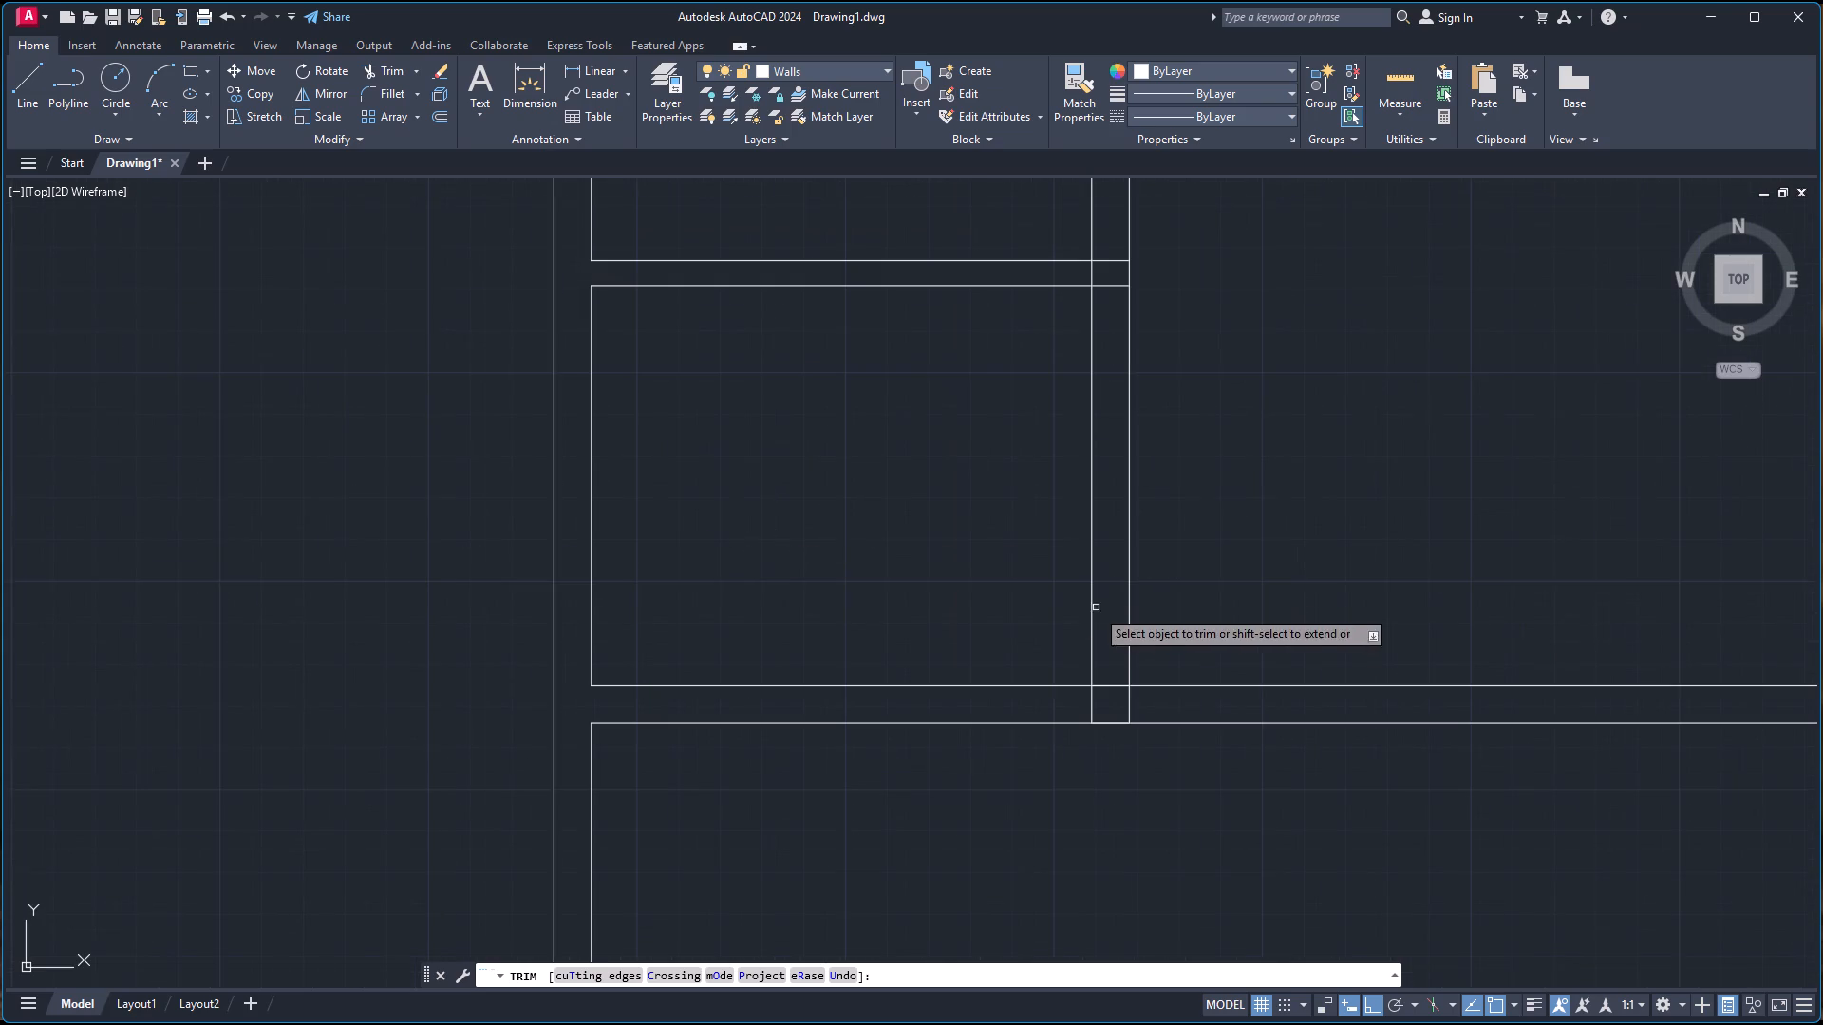
click(1112, 685)
click(1110, 677)
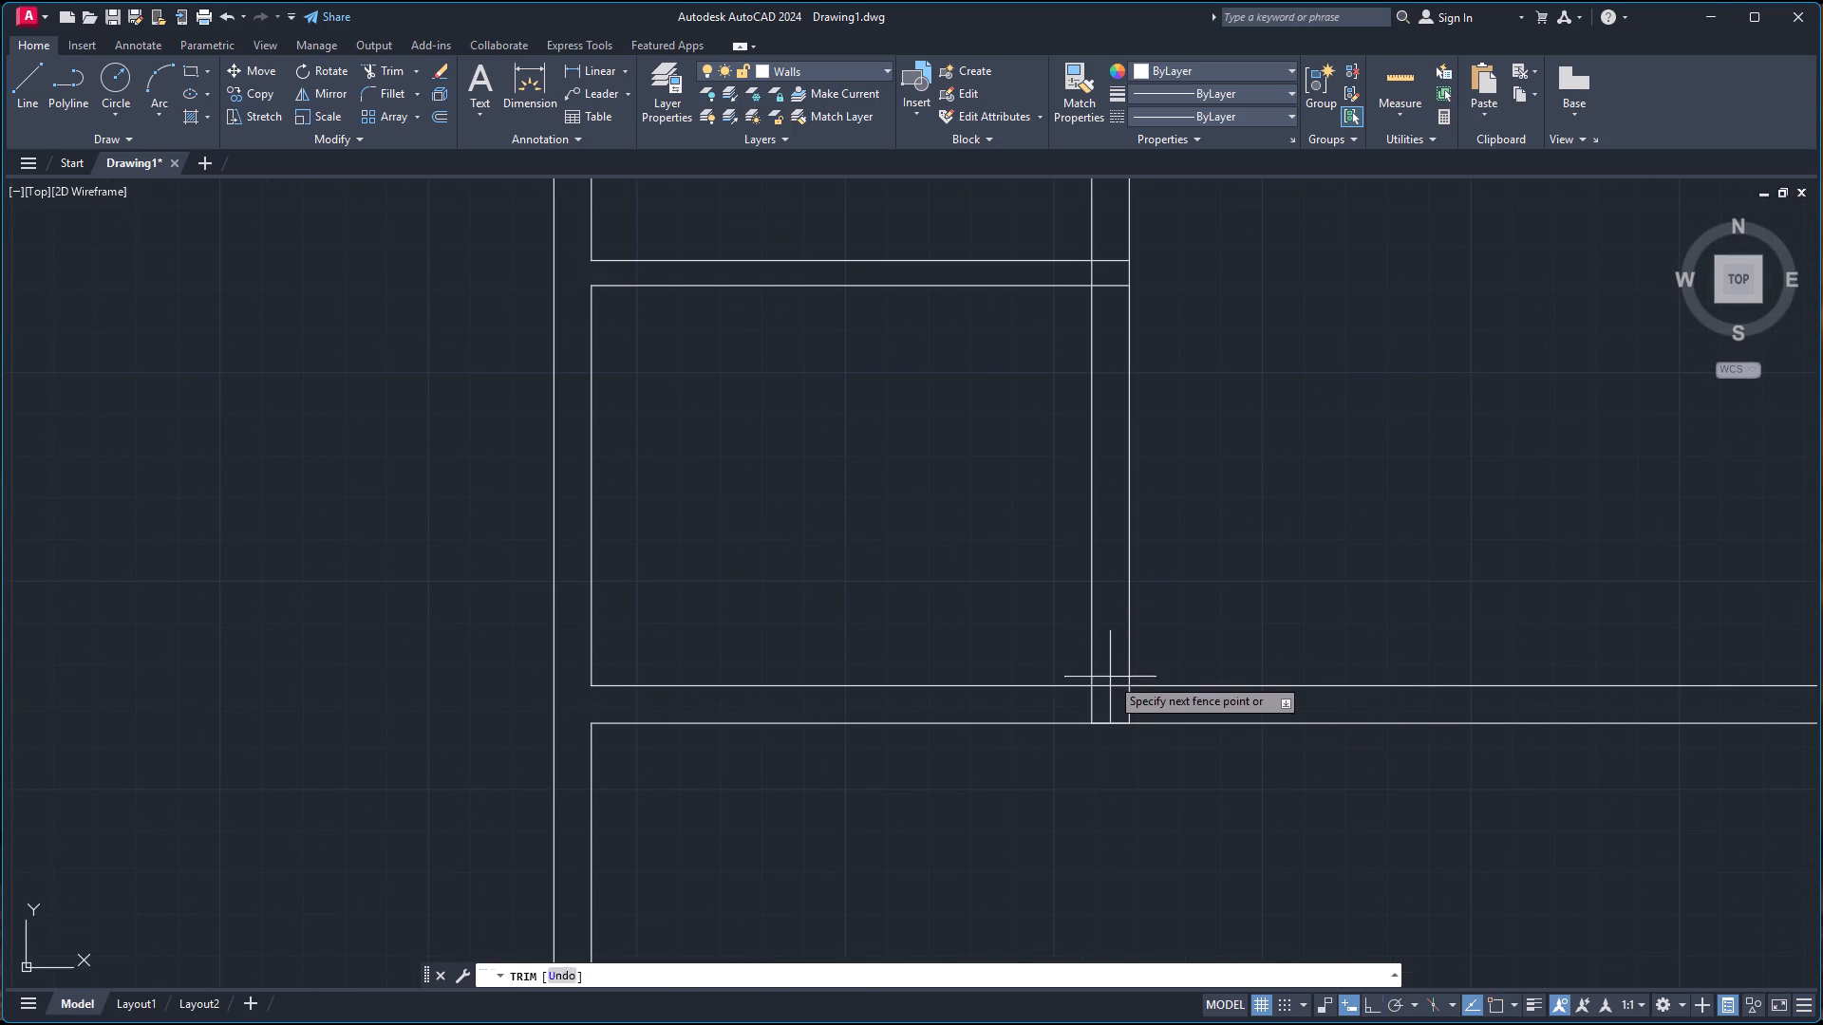
click(1110, 702)
click(1094, 708)
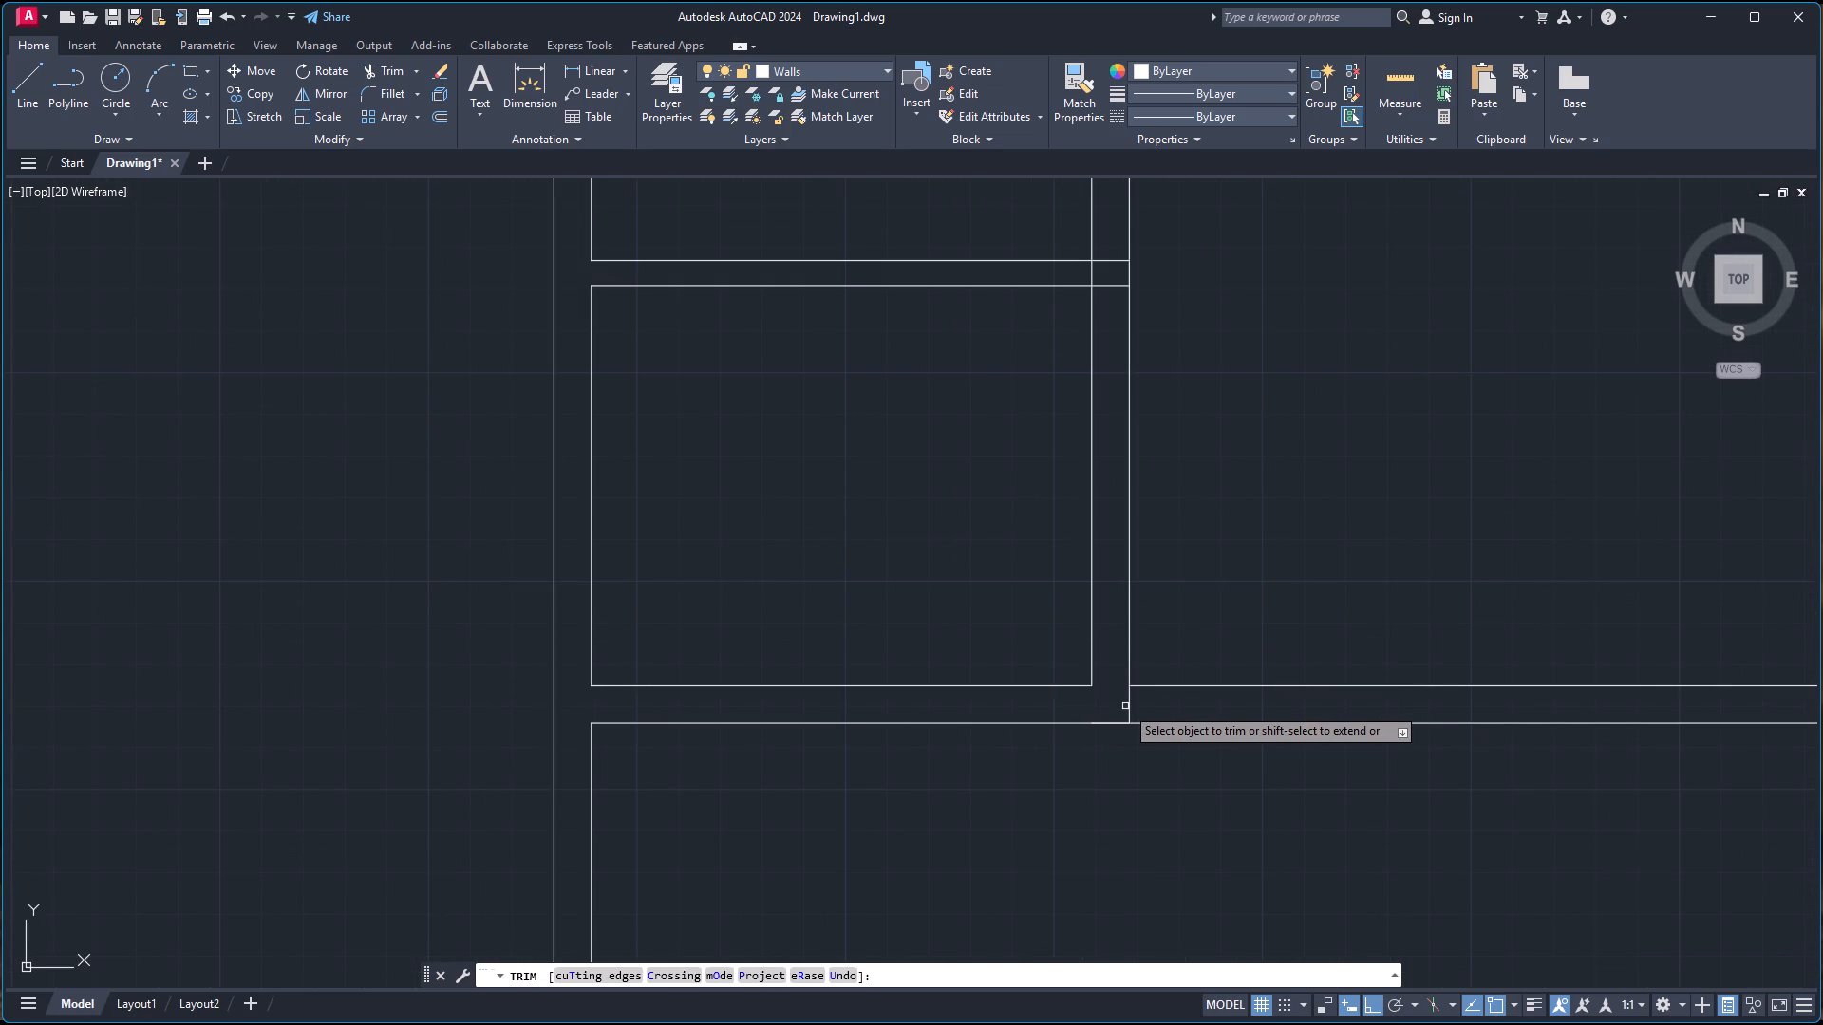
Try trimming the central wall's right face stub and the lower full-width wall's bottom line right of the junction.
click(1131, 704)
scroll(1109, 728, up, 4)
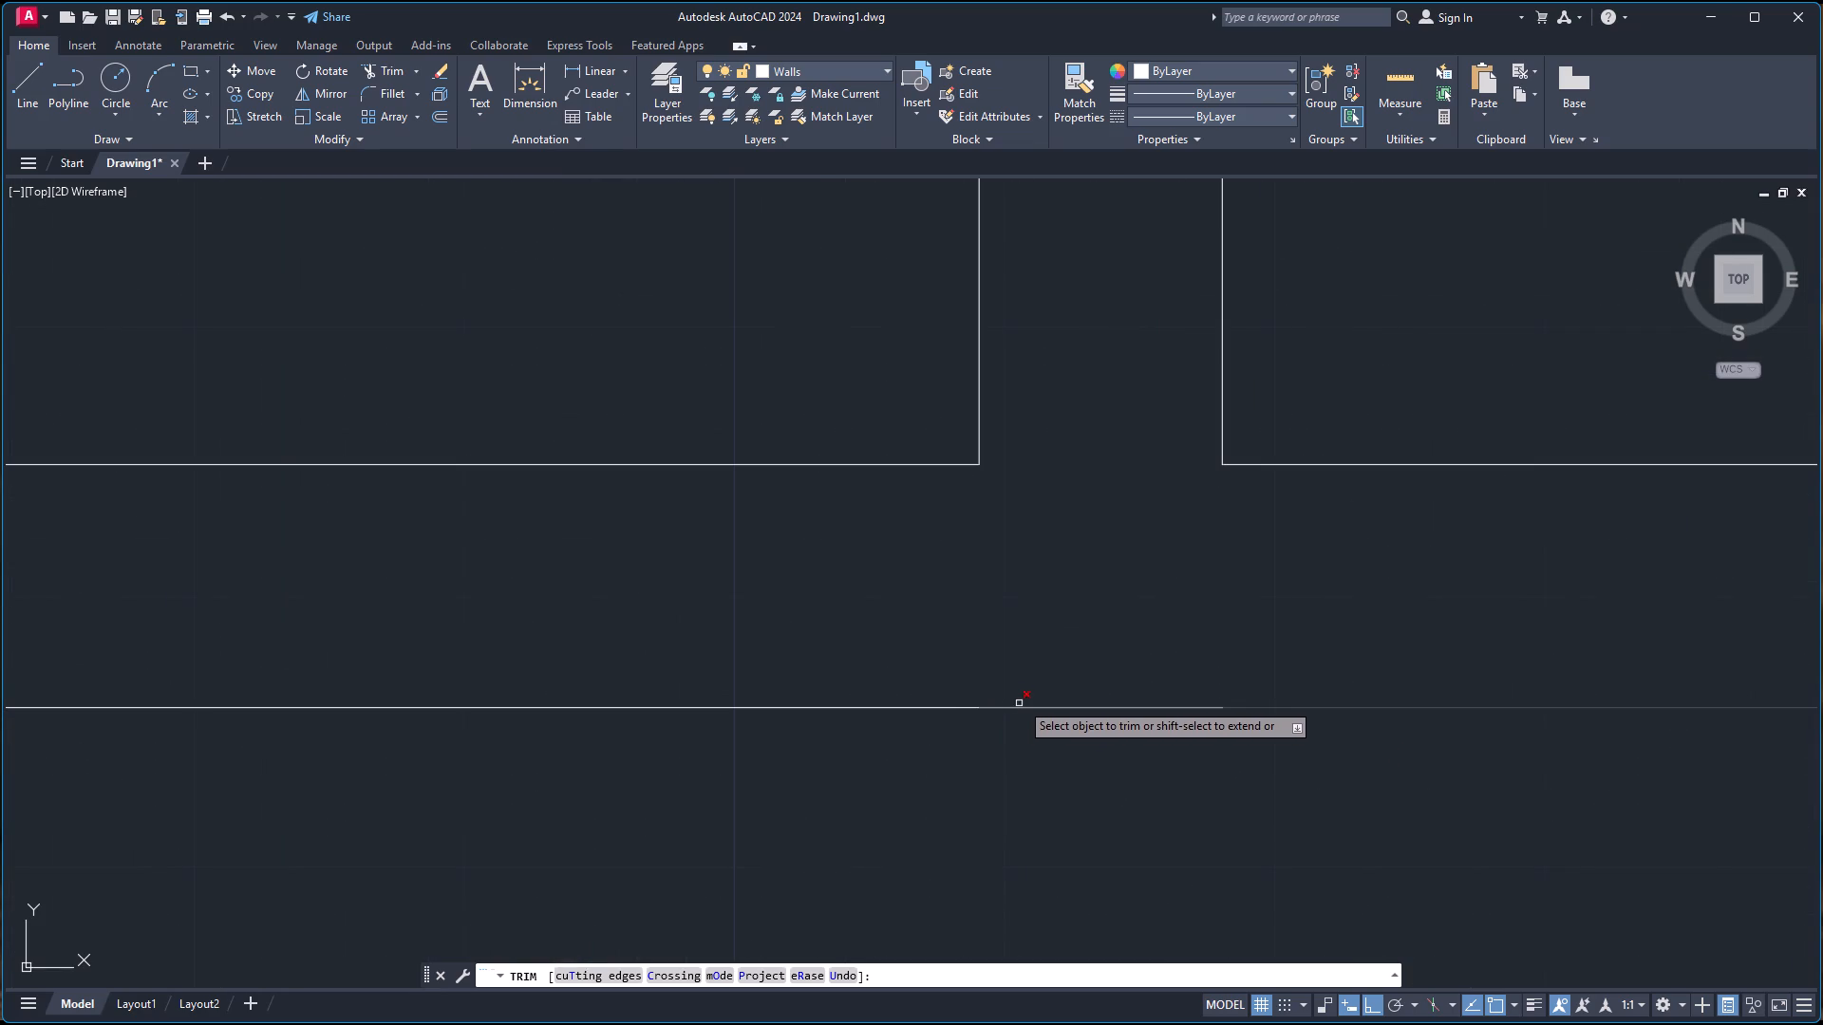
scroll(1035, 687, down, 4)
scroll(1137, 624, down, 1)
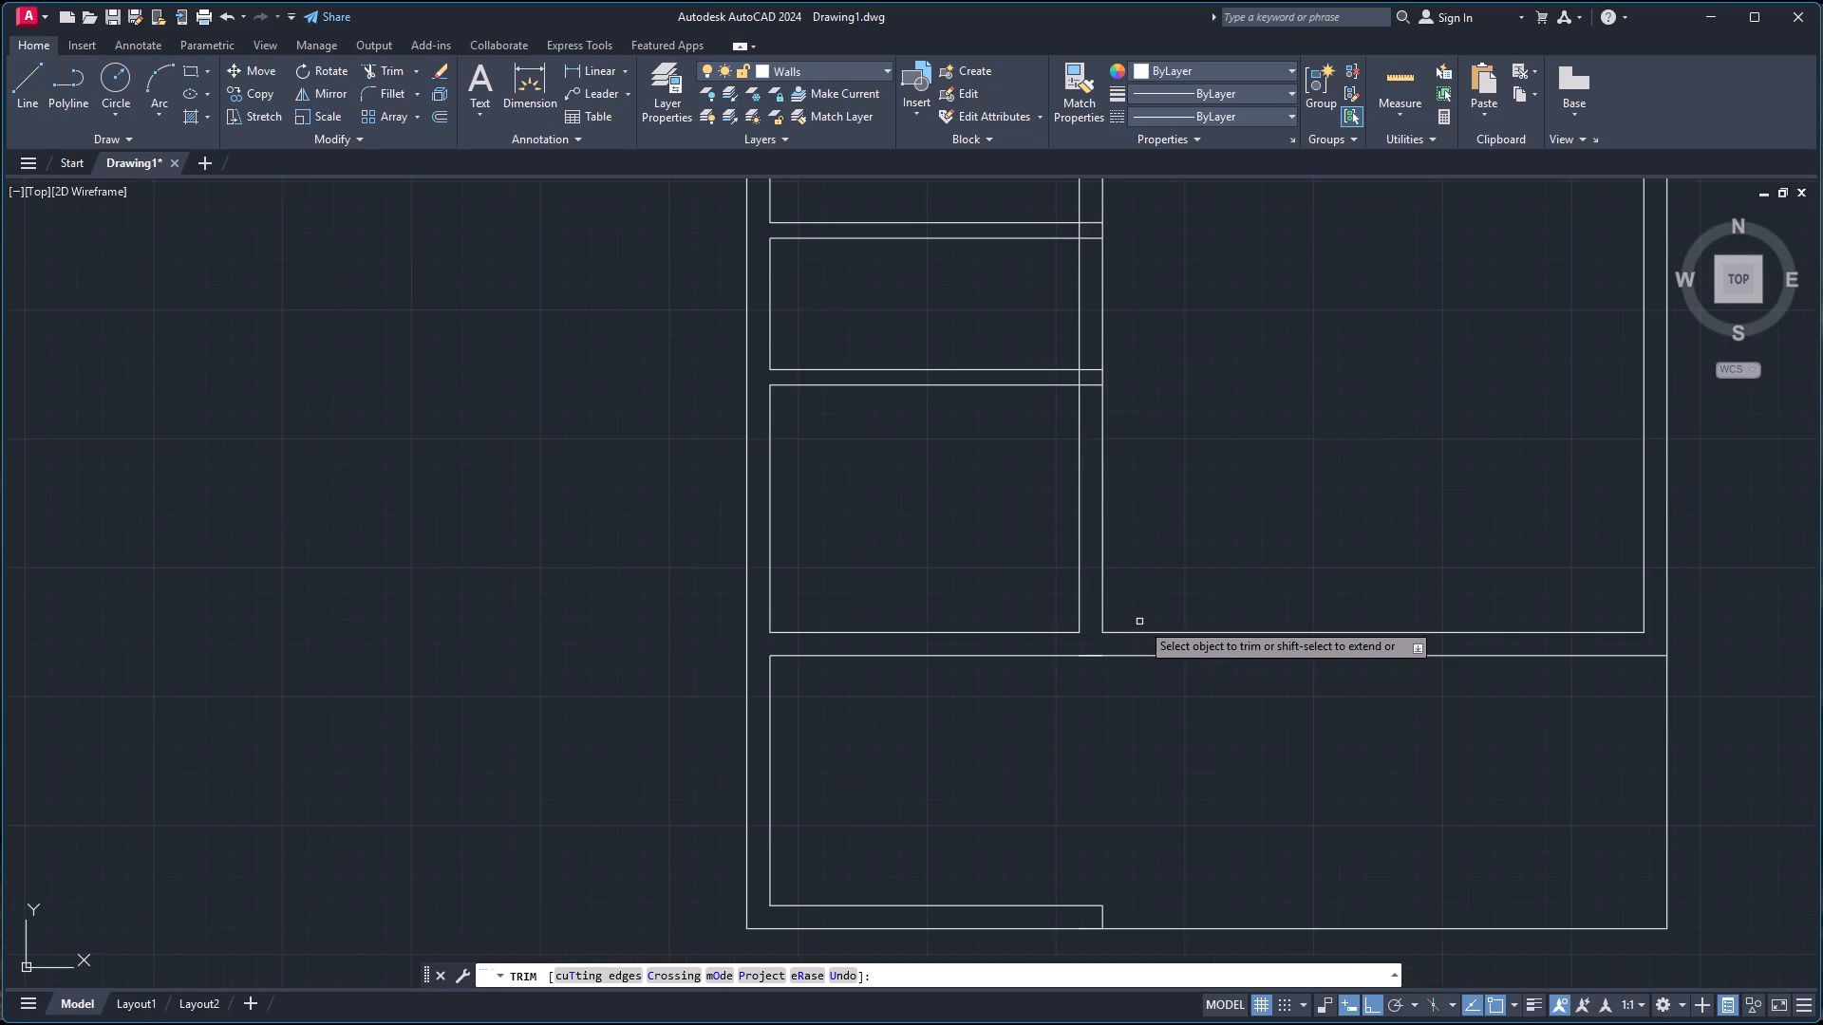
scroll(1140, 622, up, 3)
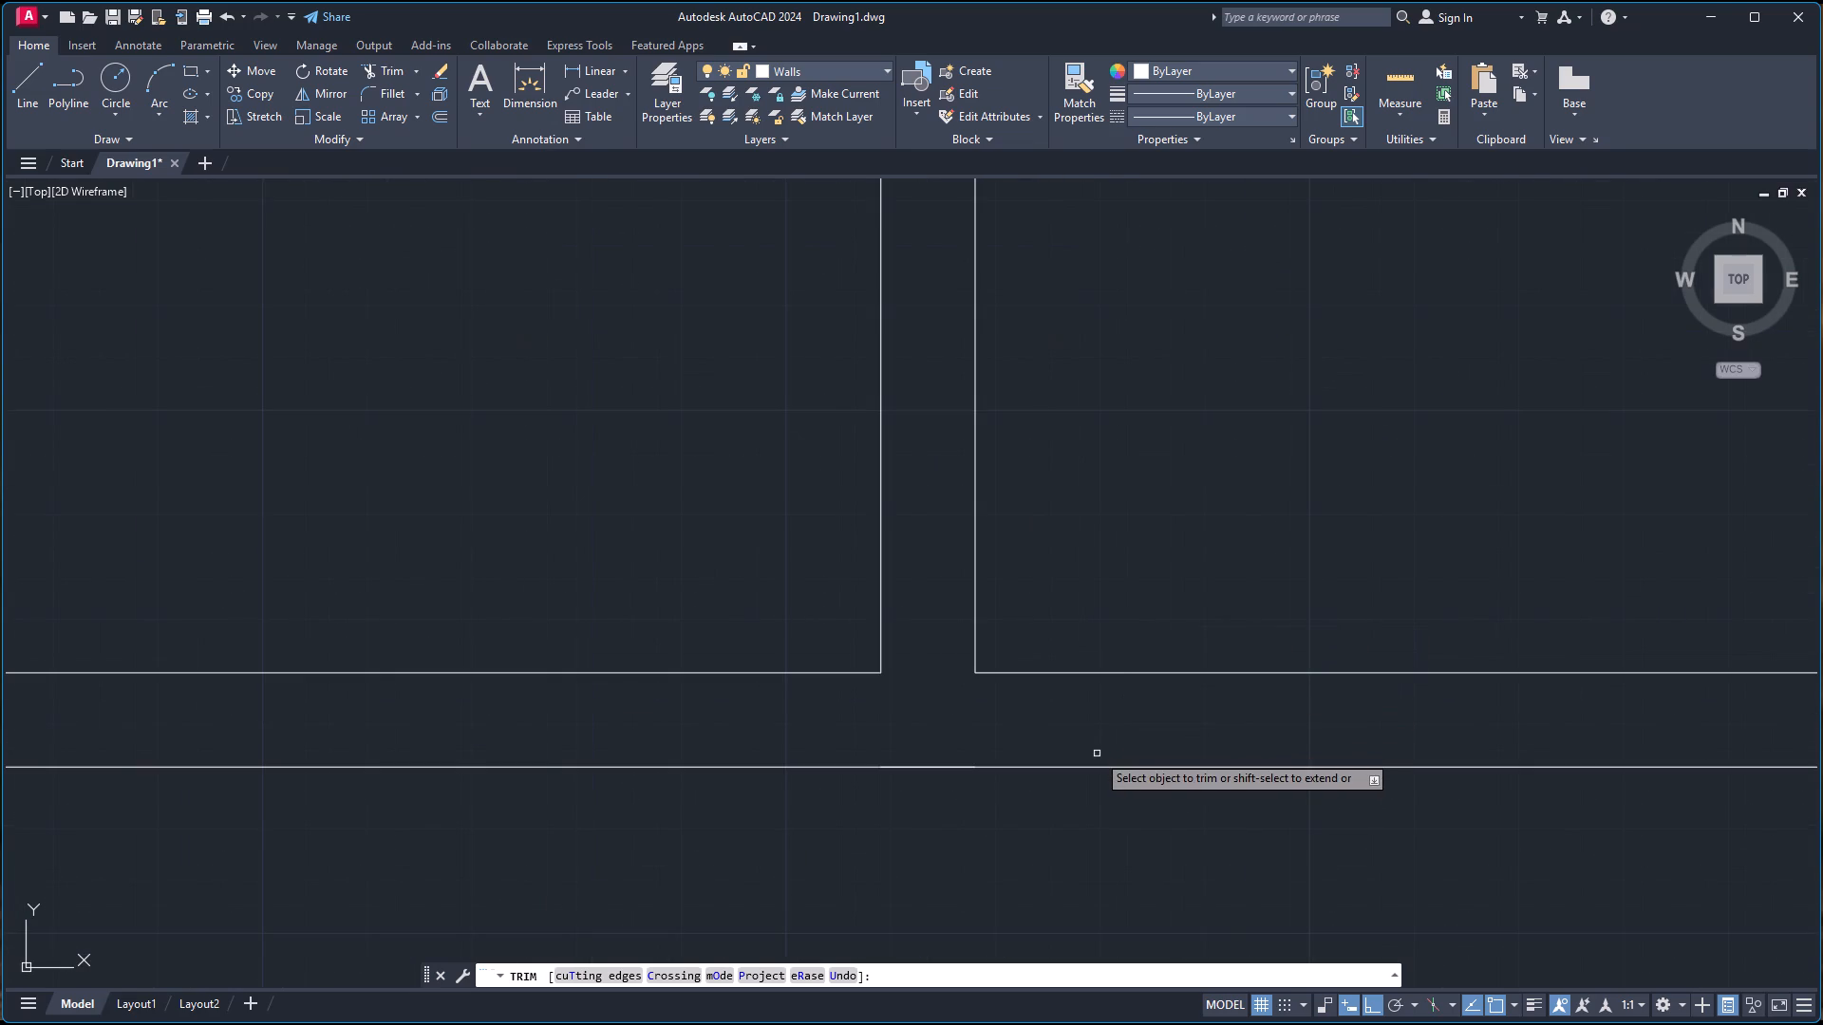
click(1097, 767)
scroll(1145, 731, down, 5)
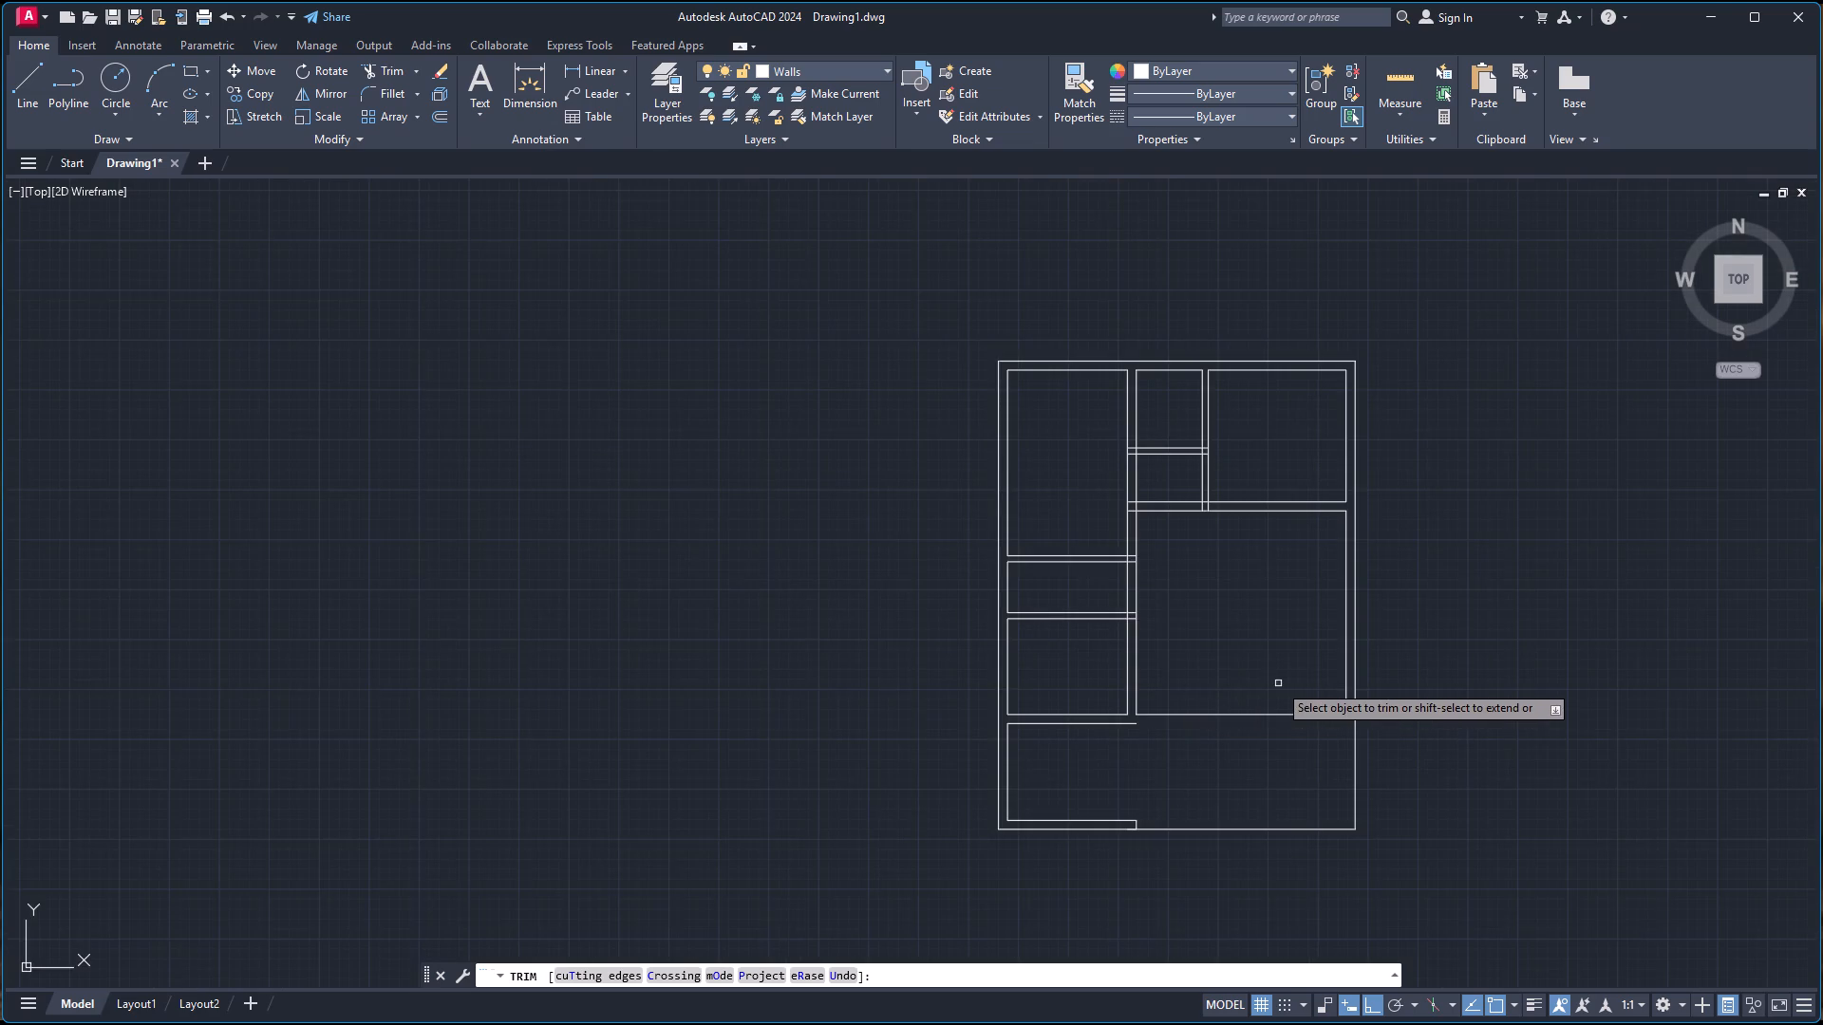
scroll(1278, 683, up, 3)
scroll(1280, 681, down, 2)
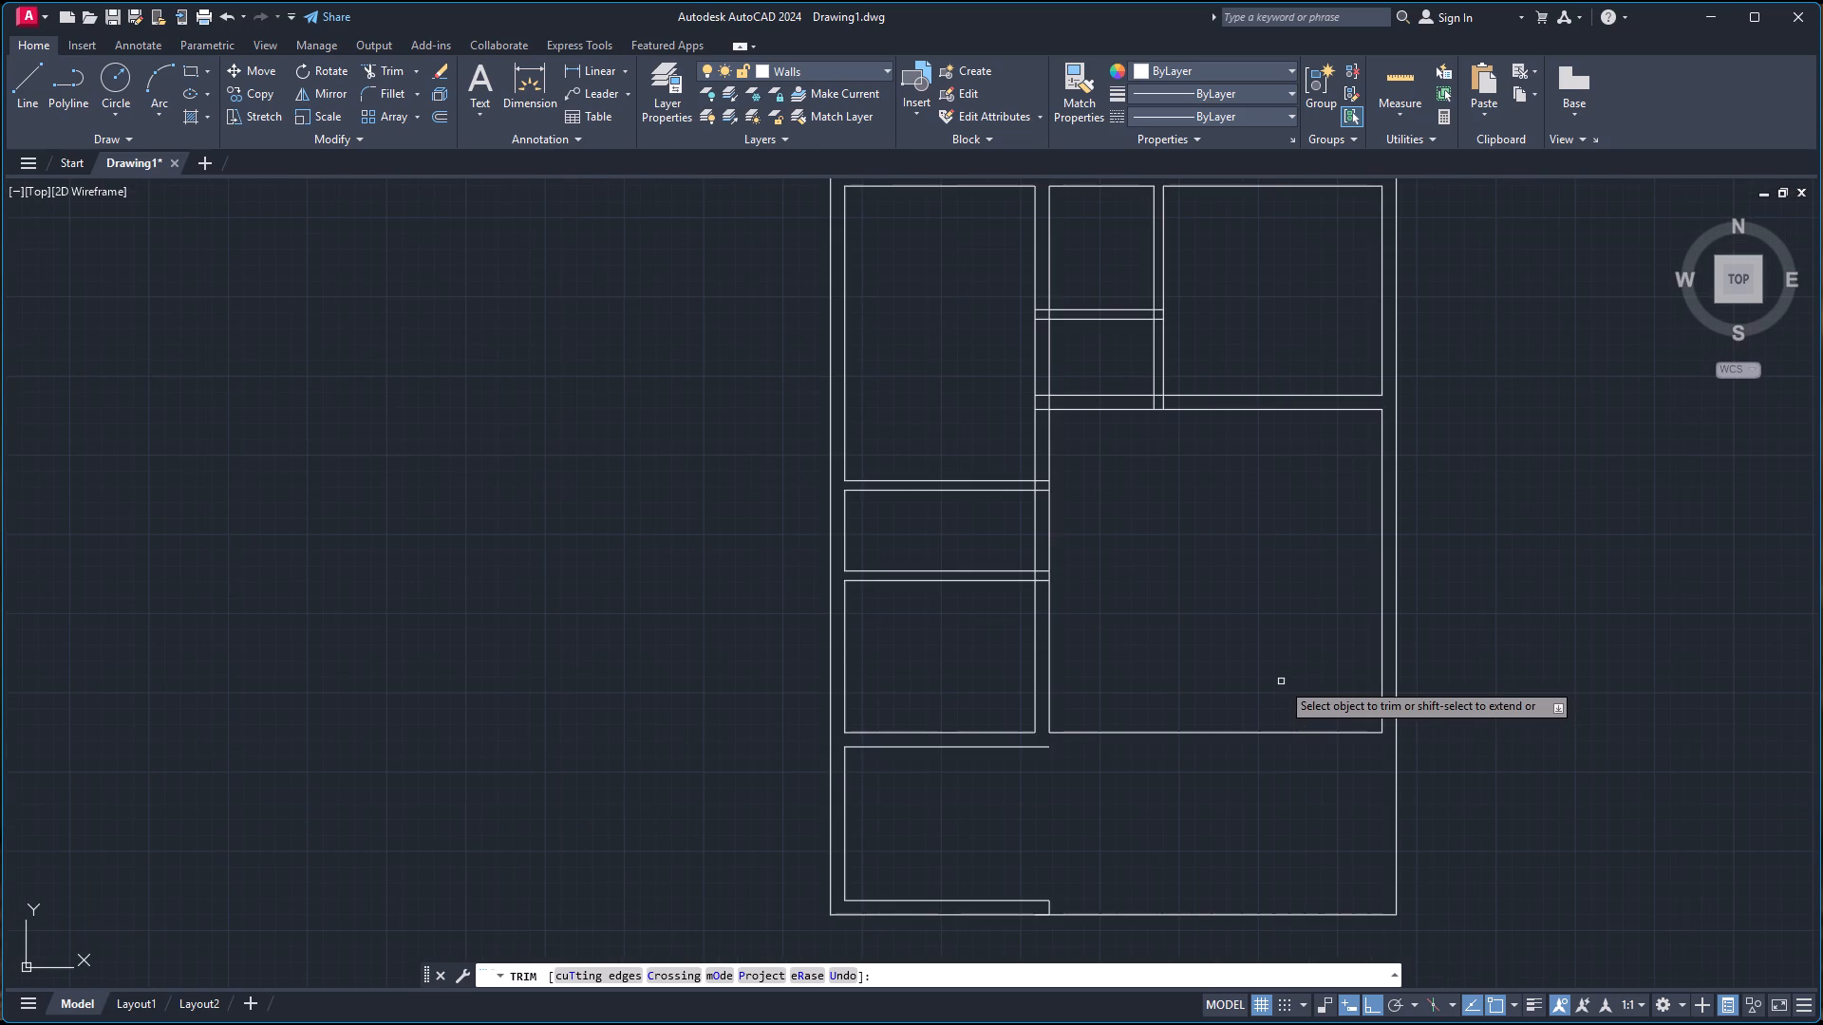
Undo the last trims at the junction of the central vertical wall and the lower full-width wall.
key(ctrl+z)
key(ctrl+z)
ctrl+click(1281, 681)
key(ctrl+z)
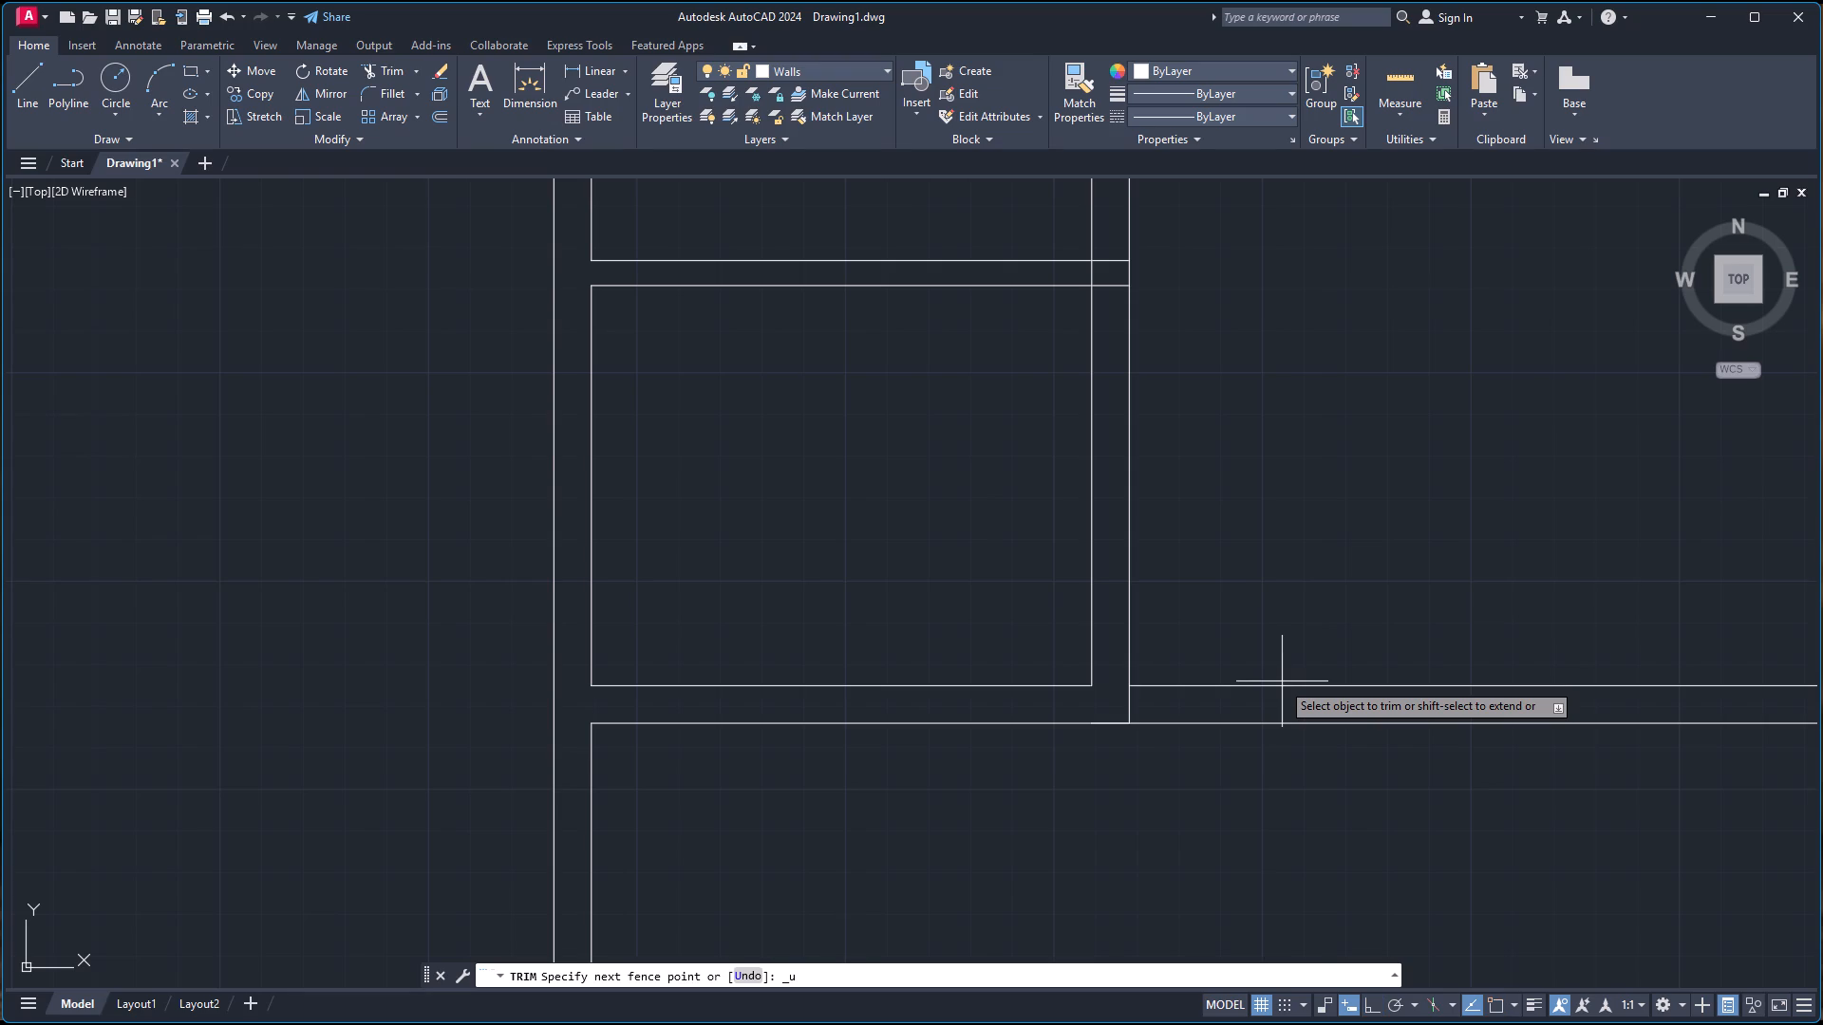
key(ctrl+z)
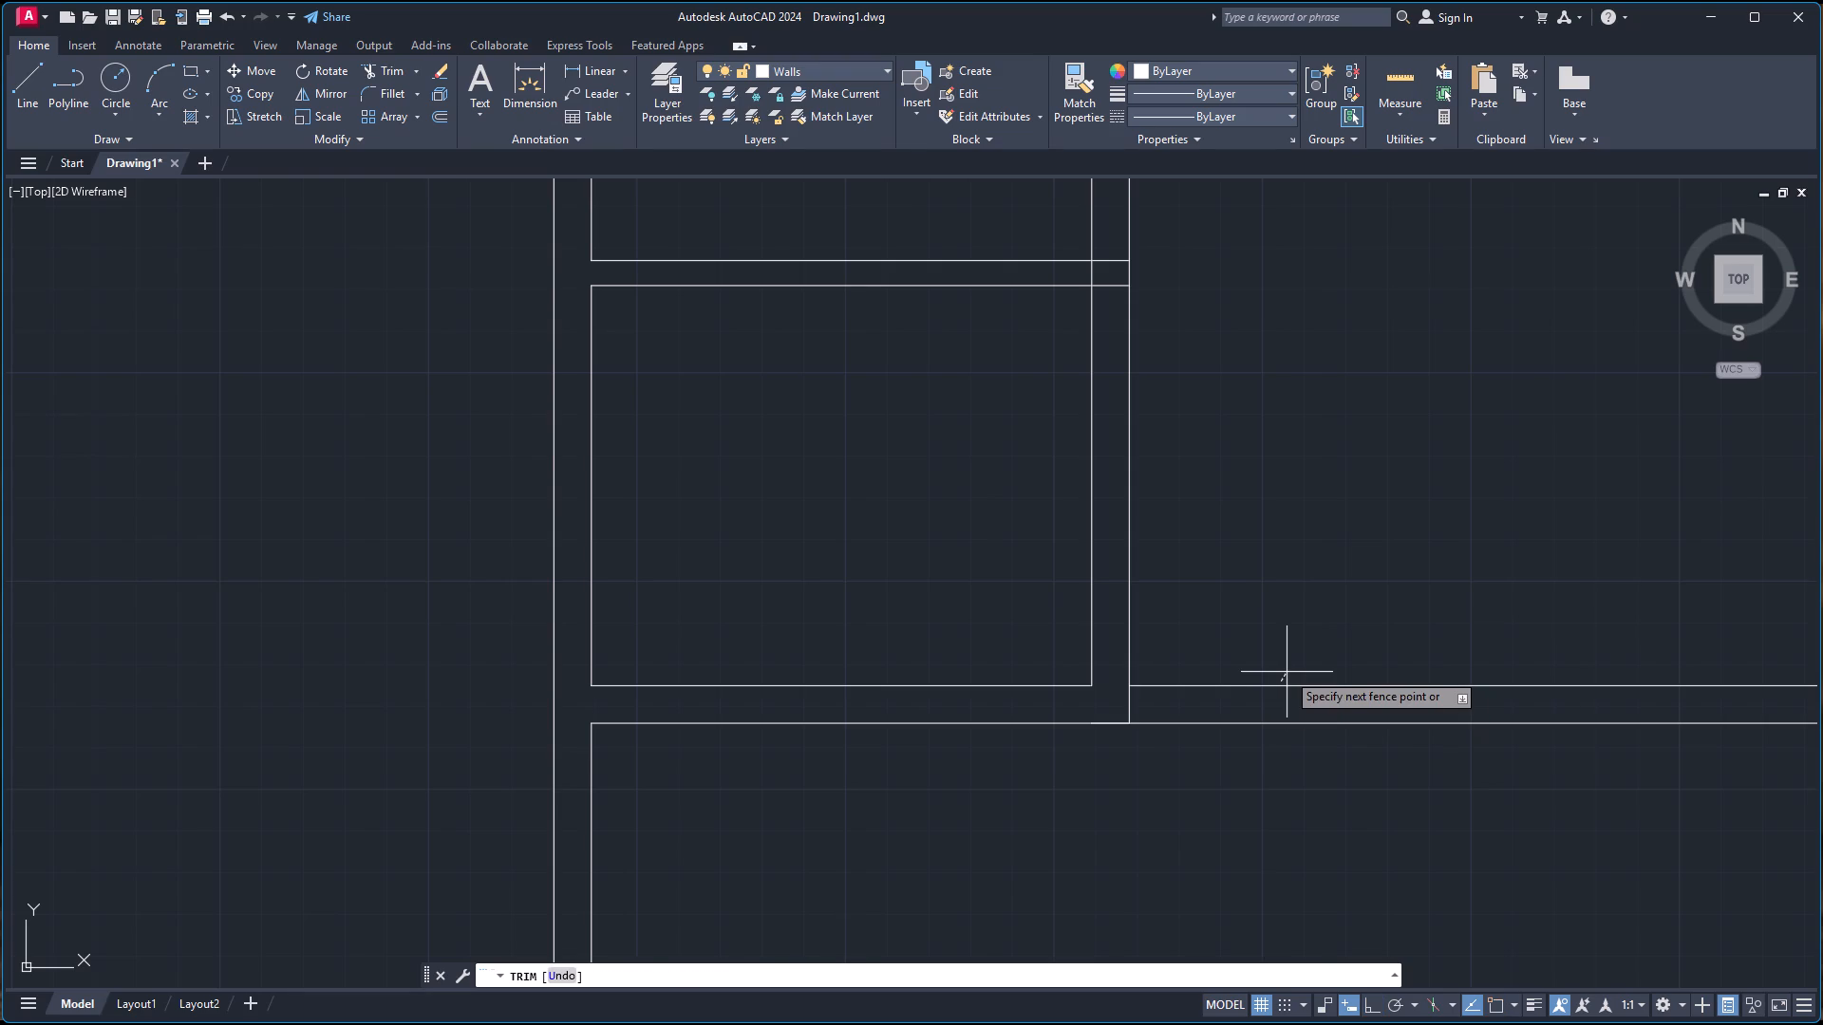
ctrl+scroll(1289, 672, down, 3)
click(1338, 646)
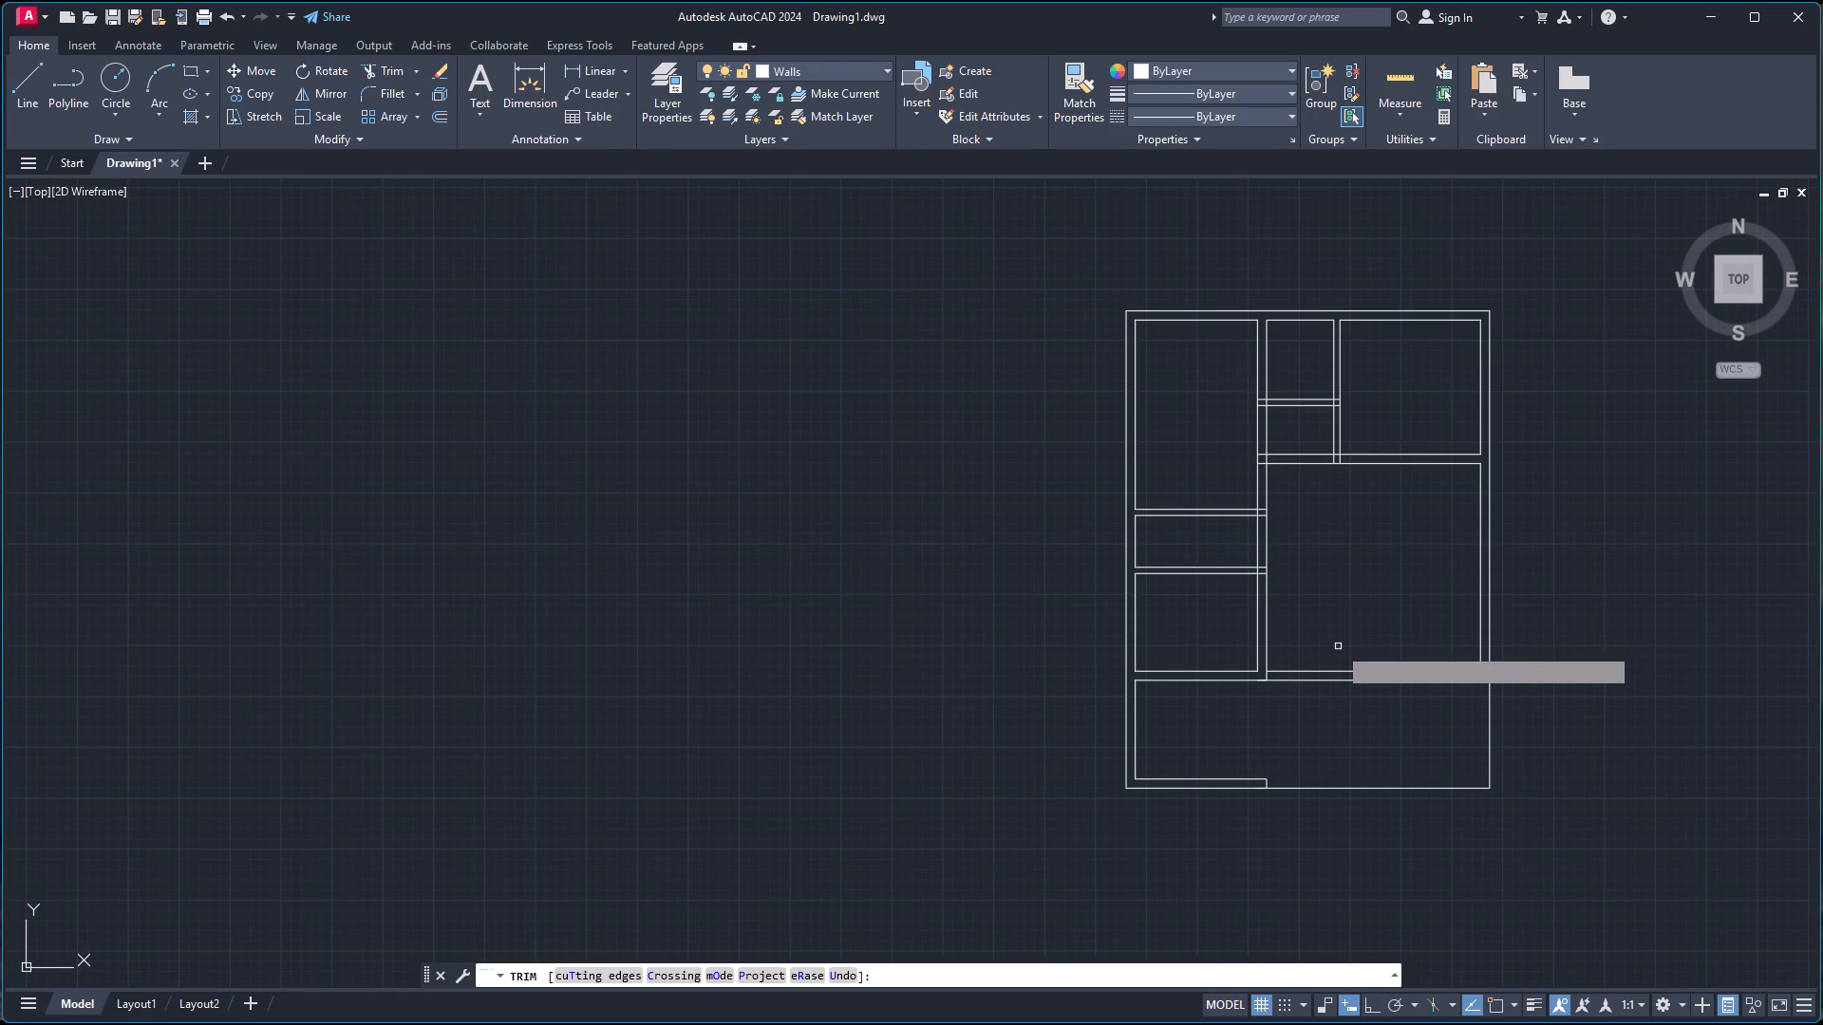
Trim off the central vertical wall's right face stub inside the lower full-width wall.
scroll(1322, 648, up, 4)
click(907, 821)
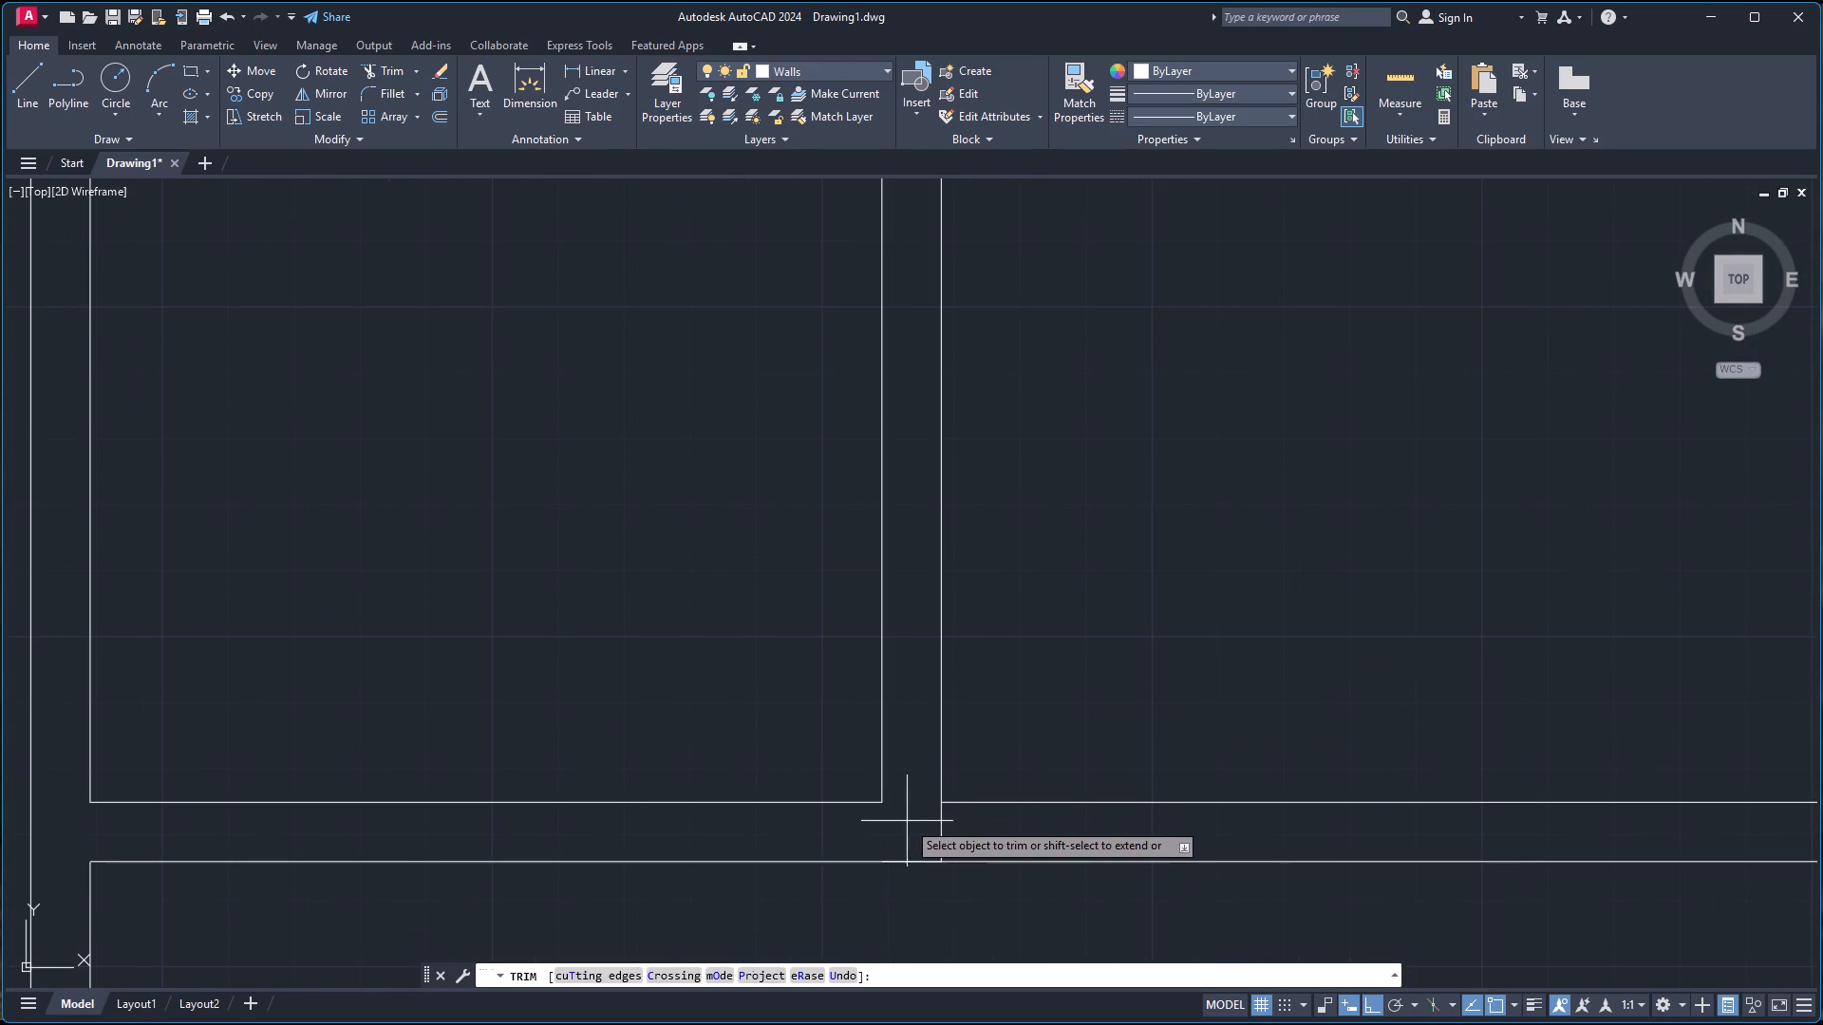
click(948, 827)
Trim the junction of the lower left-hand 6" partition with the central vertical wall so the wall spaces connect openly.
scroll(1013, 721, down, 4)
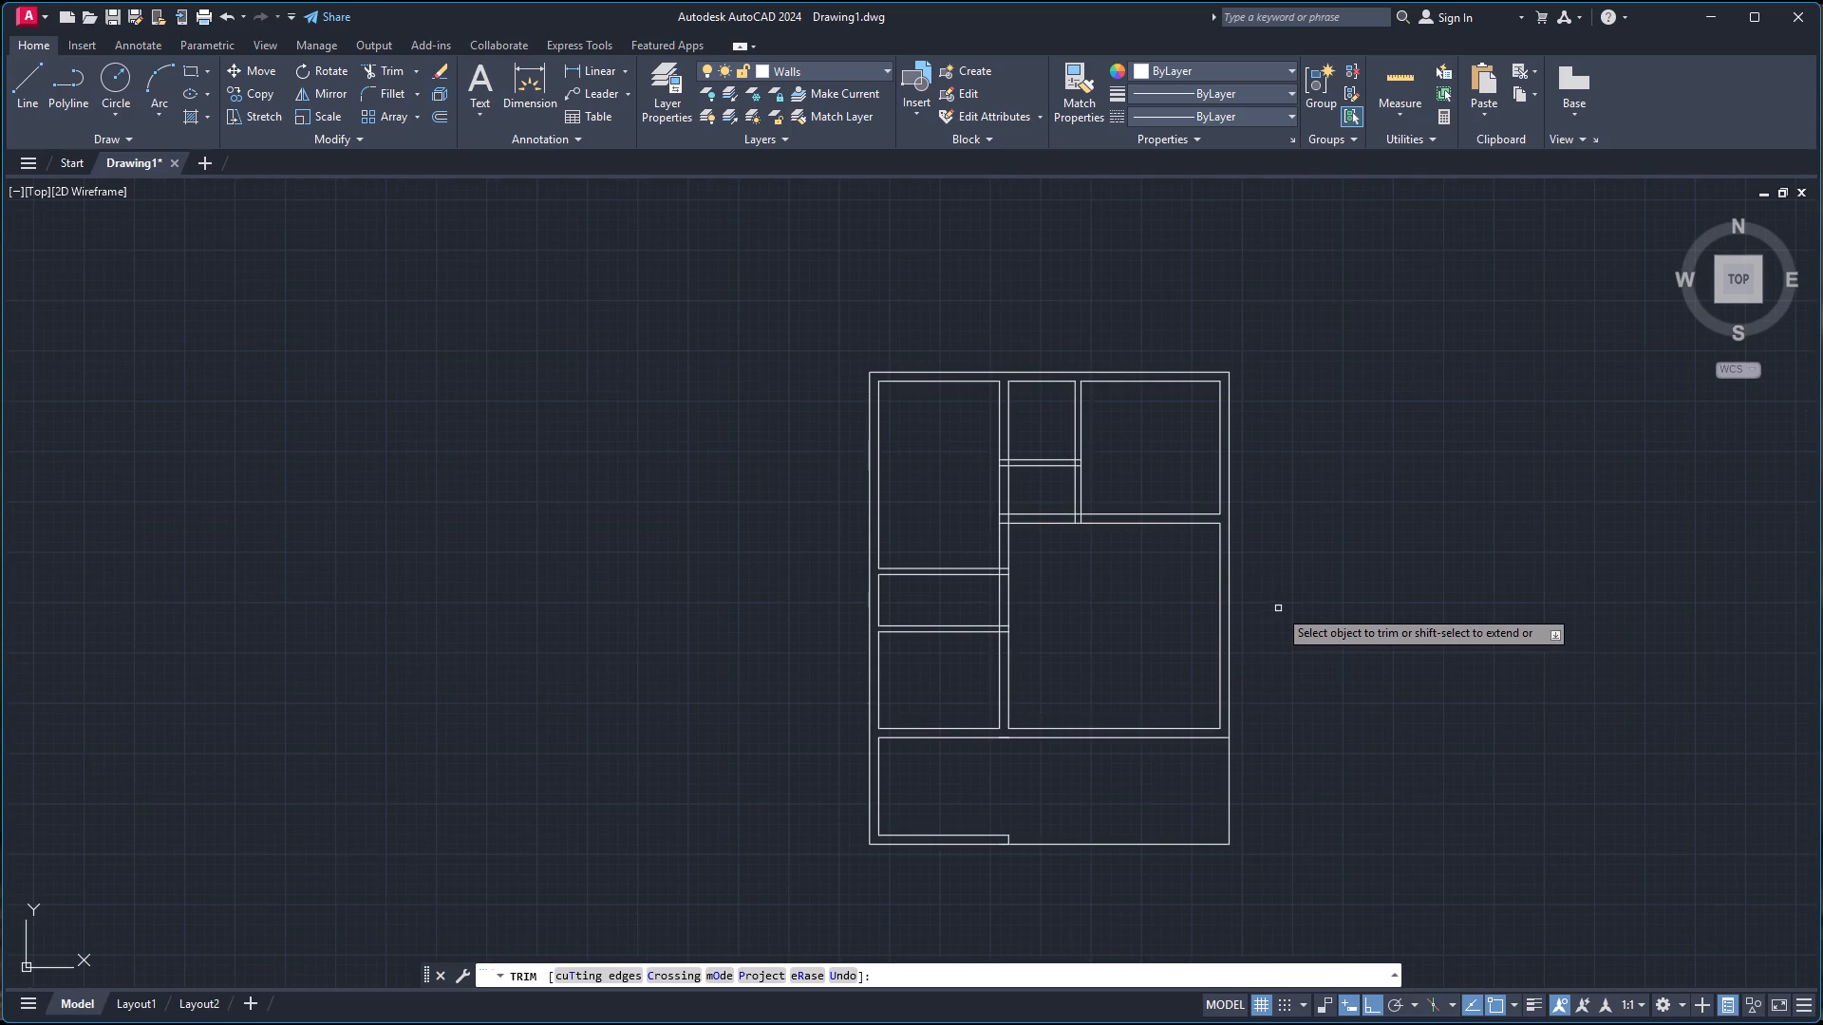
scroll(1278, 608, up, 2)
scroll(907, 588, down, 1)
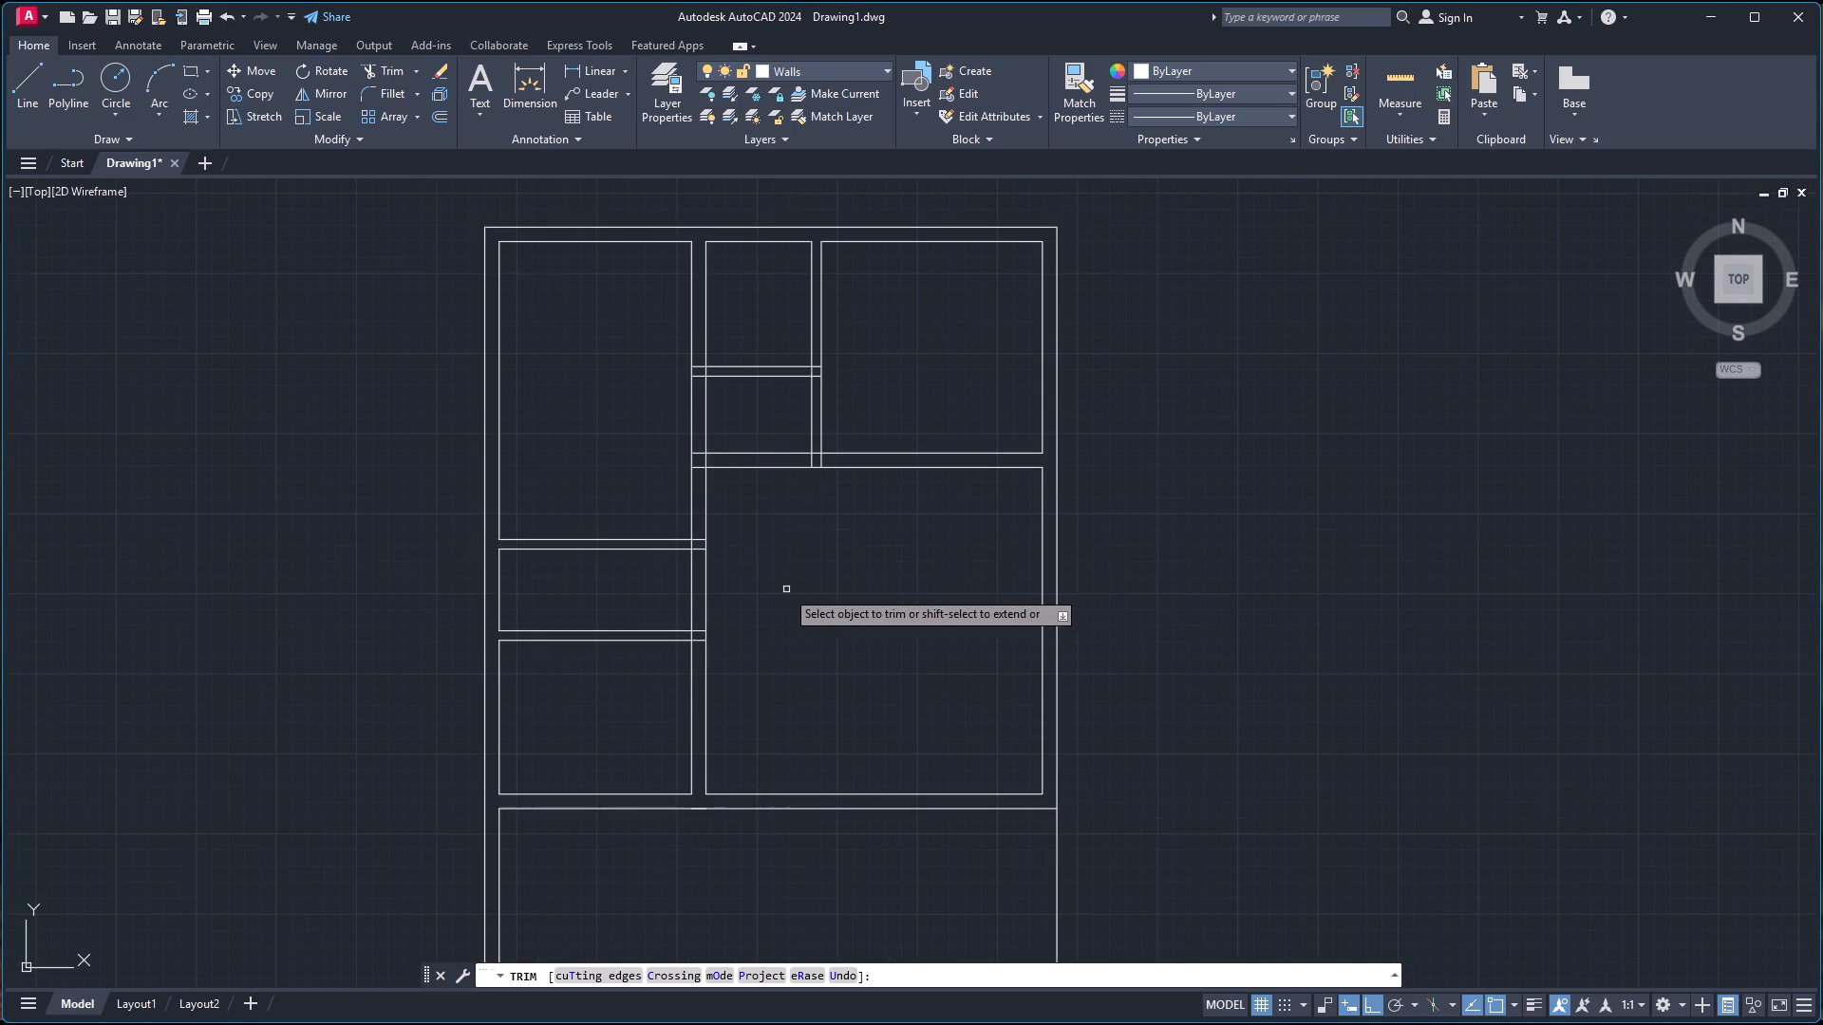
scroll(691, 591, up, 1)
click(704, 657)
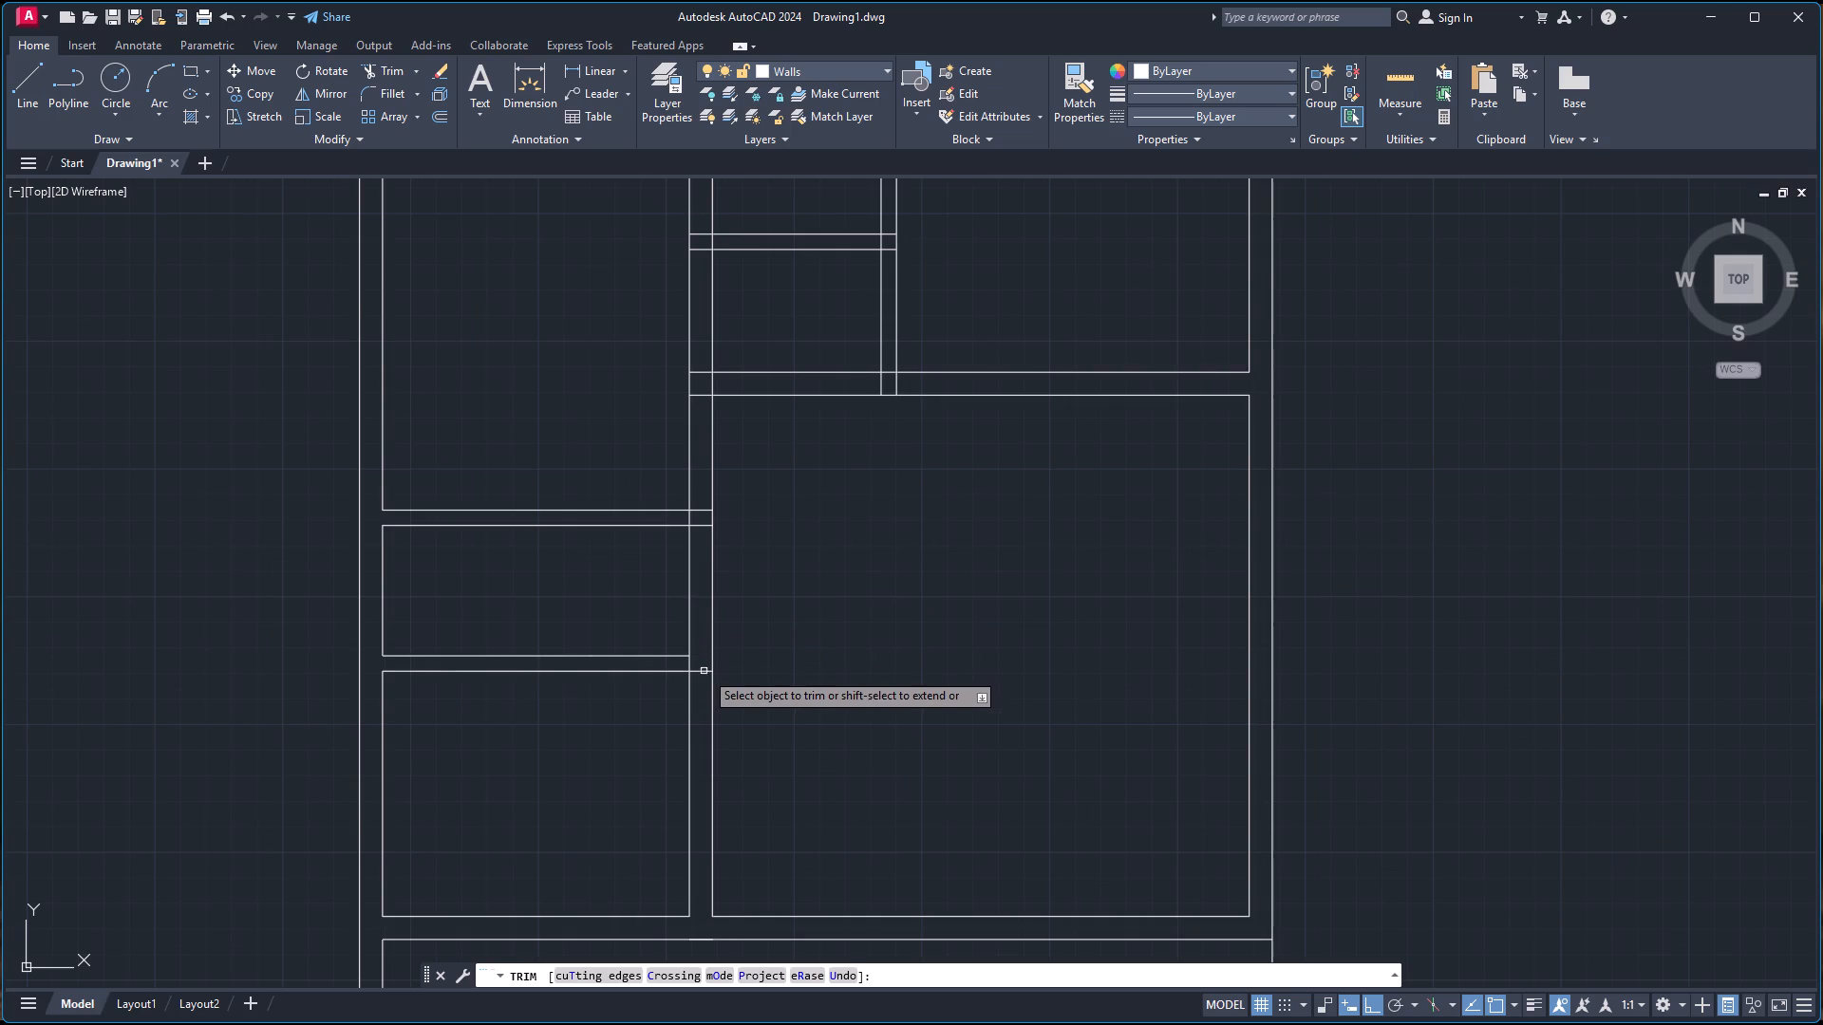
click(705, 671)
click(688, 666)
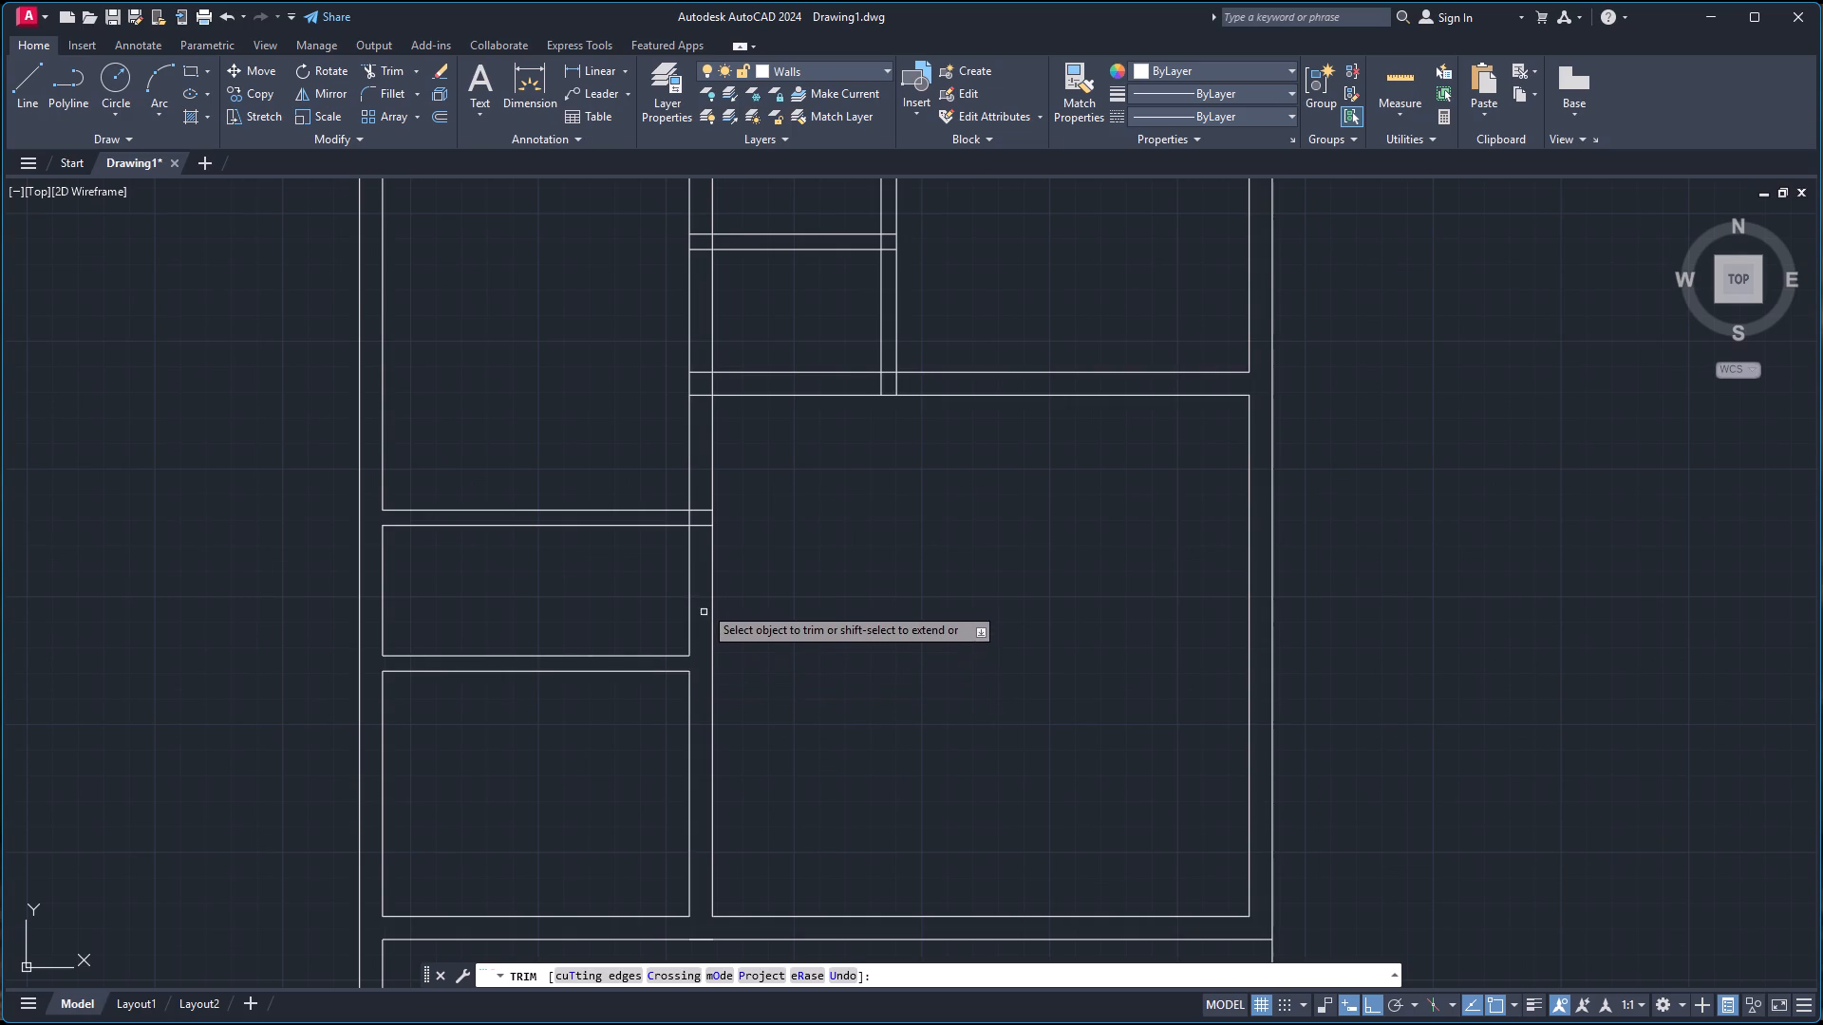
Trim the junction of the upper left-hand 6" partition with the central vertical wall into an open connection, and finish trimming.
click(700, 527)
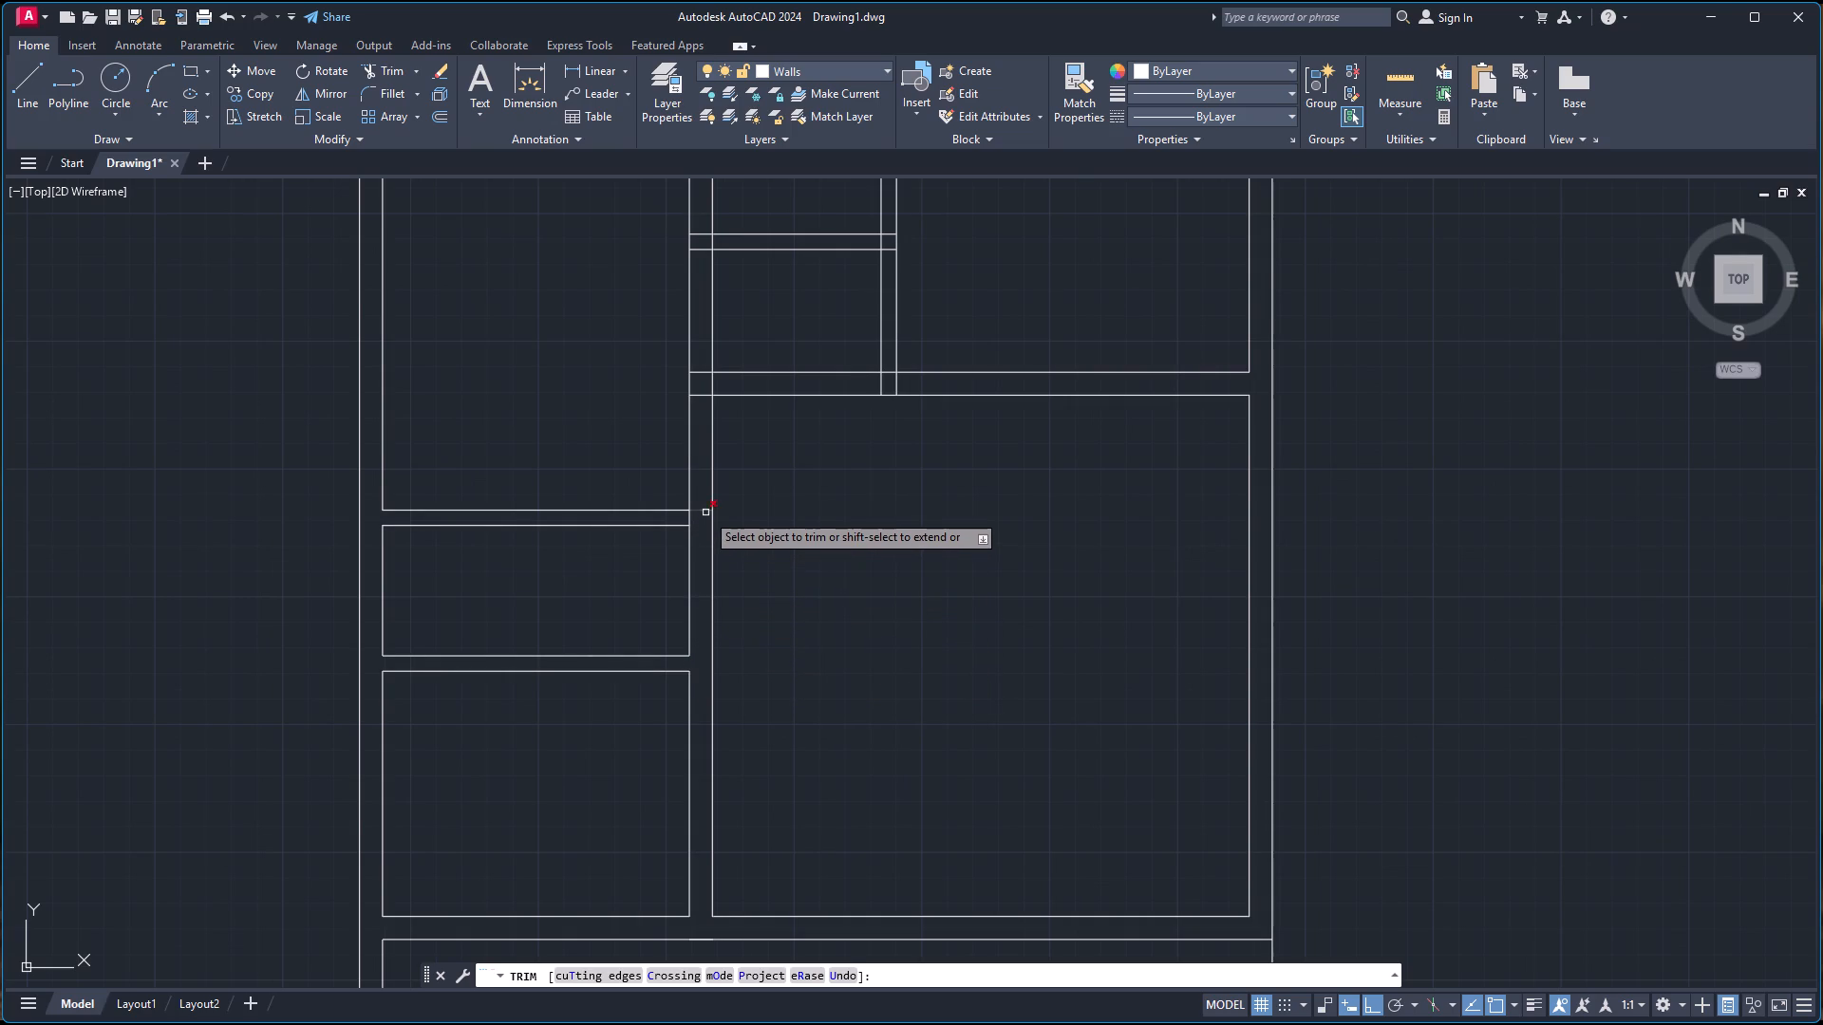
click(705, 512)
click(686, 520)
click(688, 520)
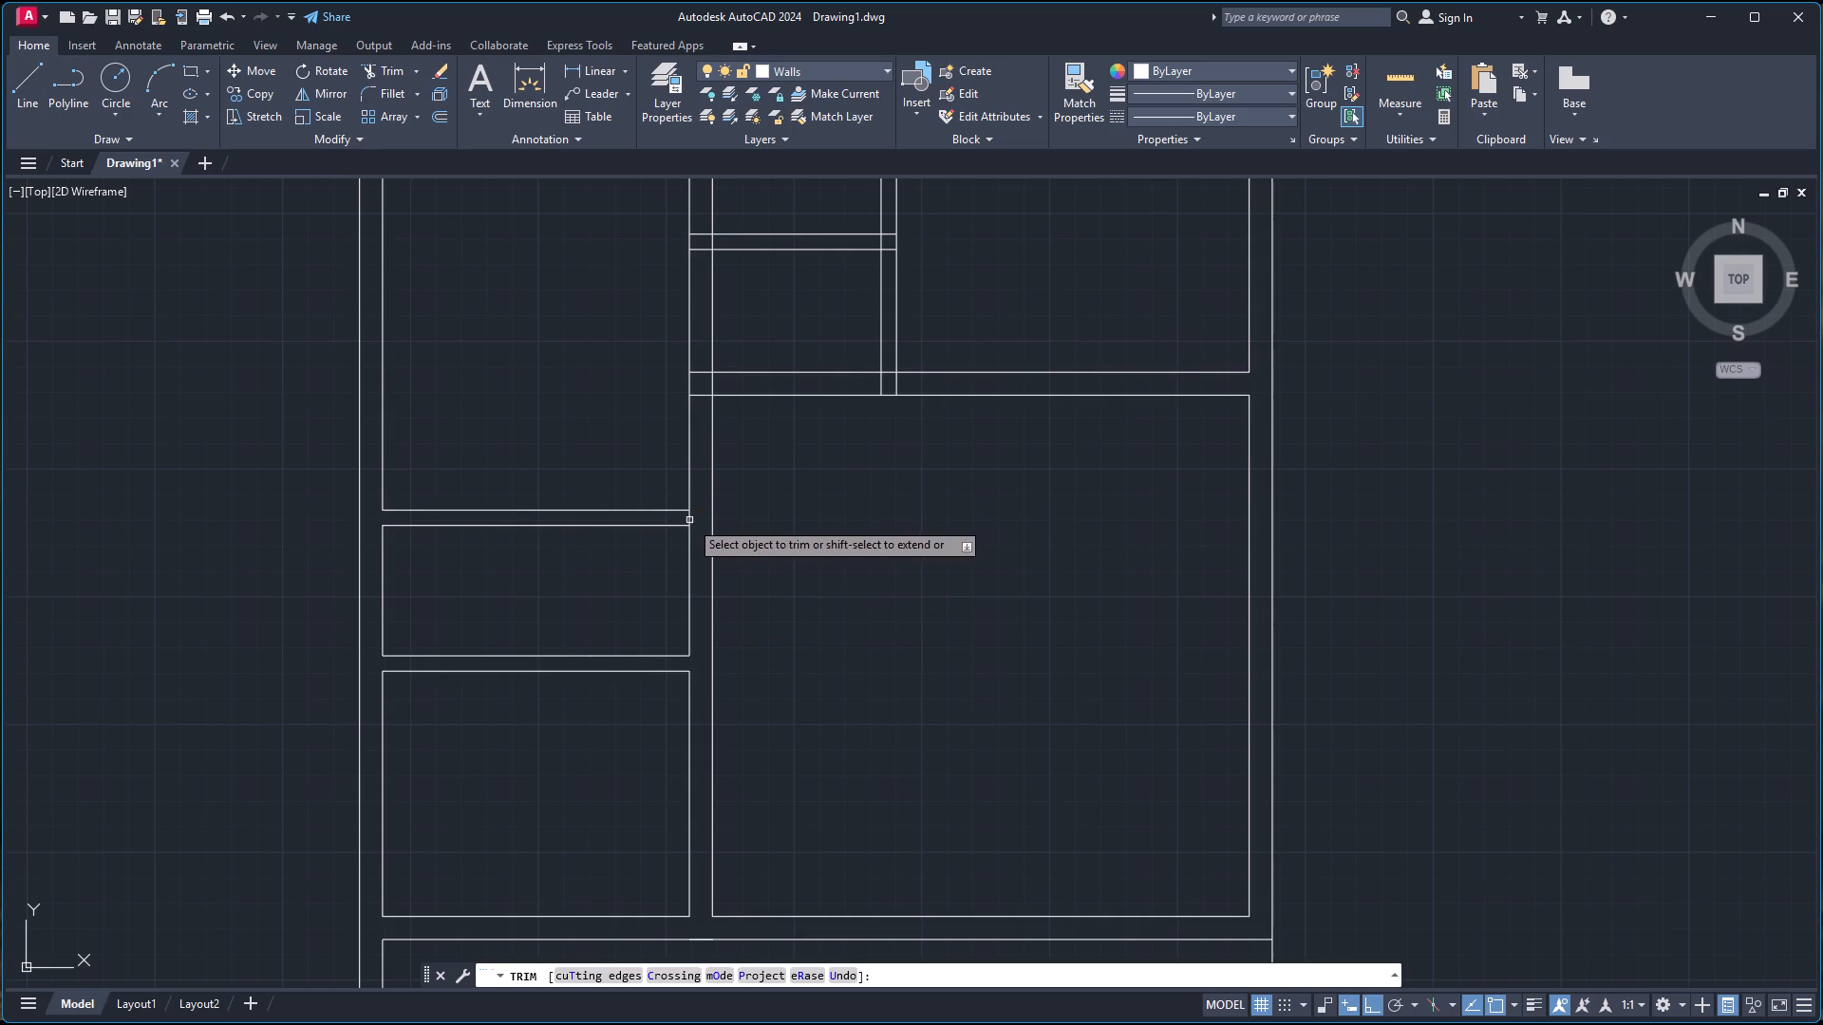
click(684, 519)
click(695, 518)
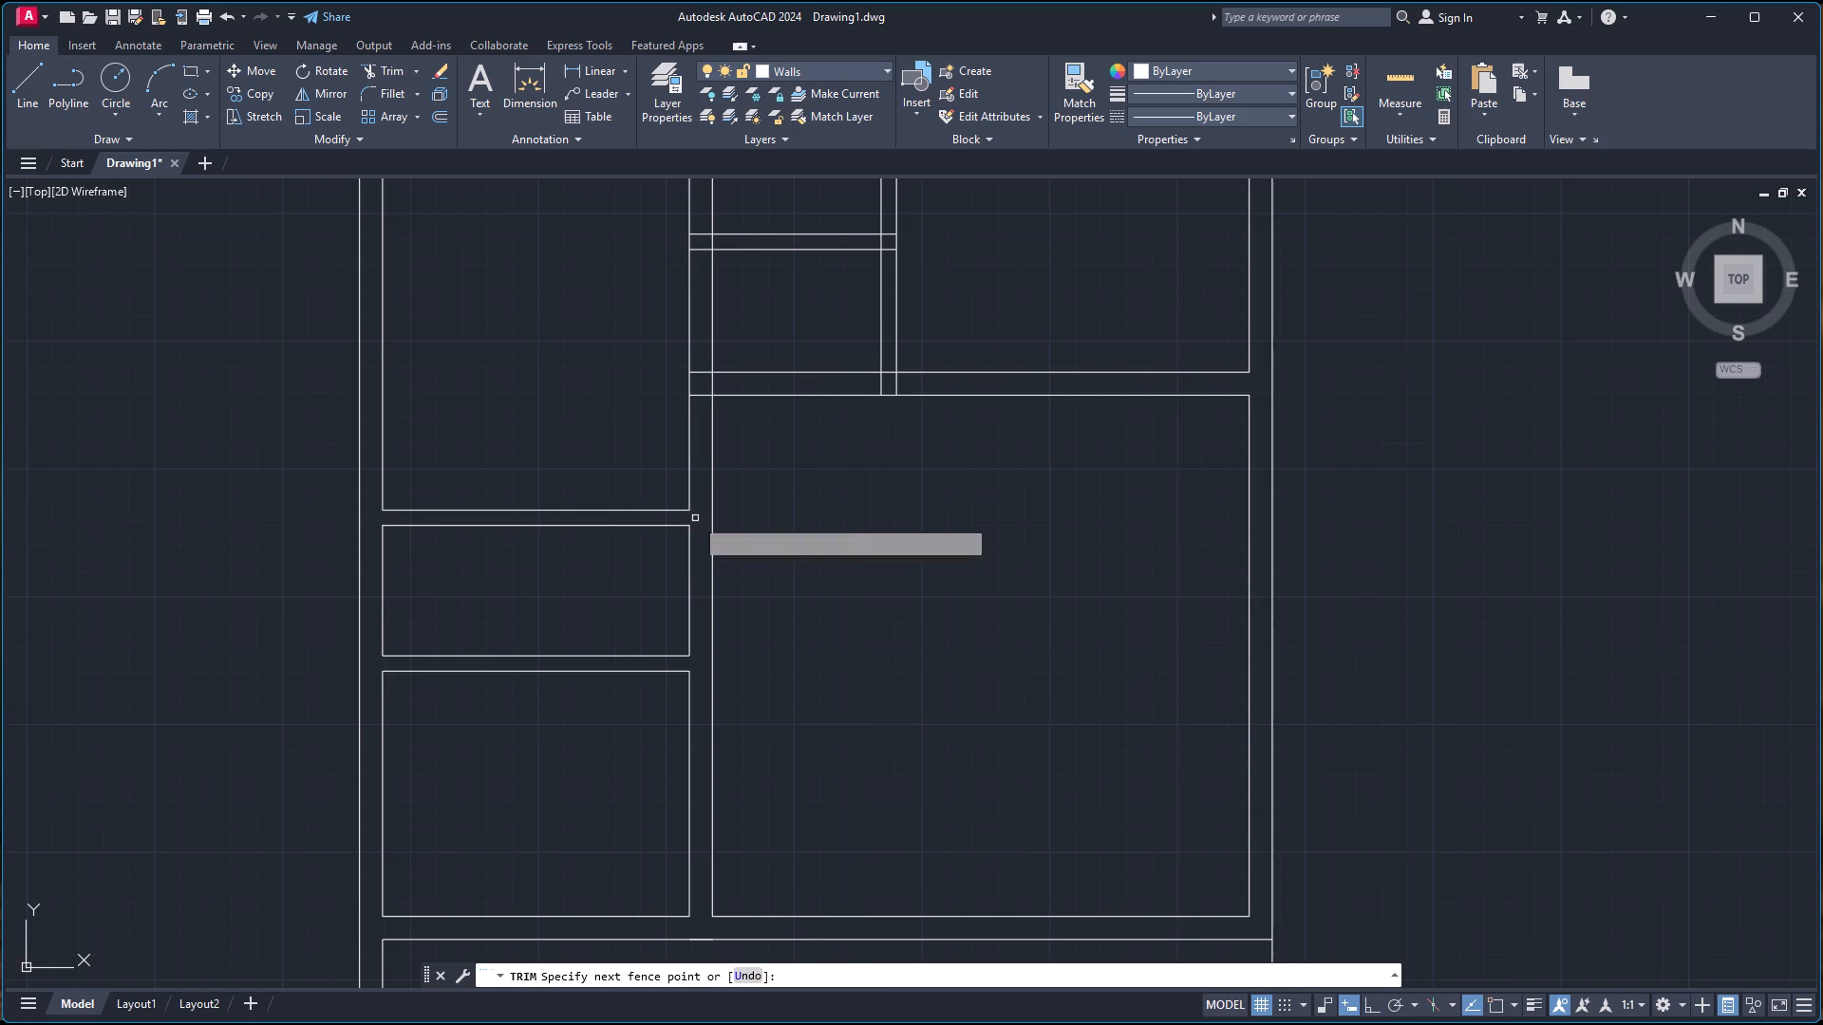
scroll(719, 575, down, 2)
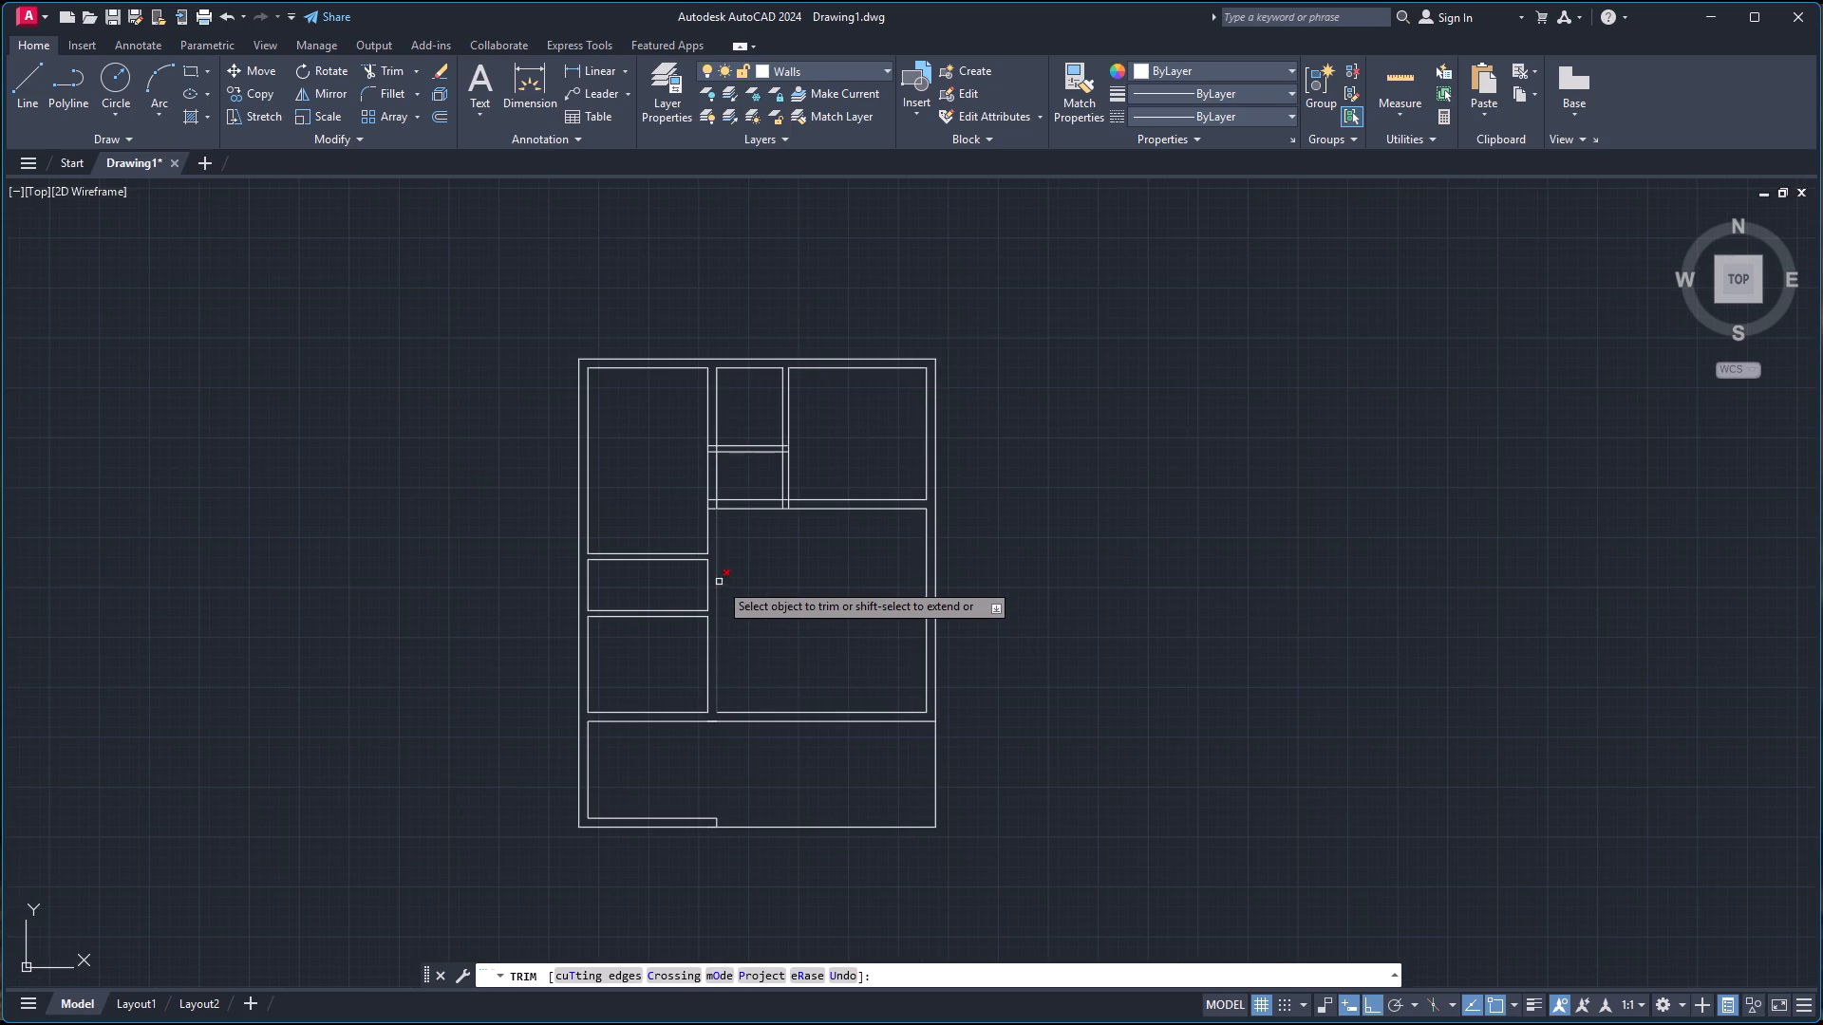
scroll(709, 650, up, 1)
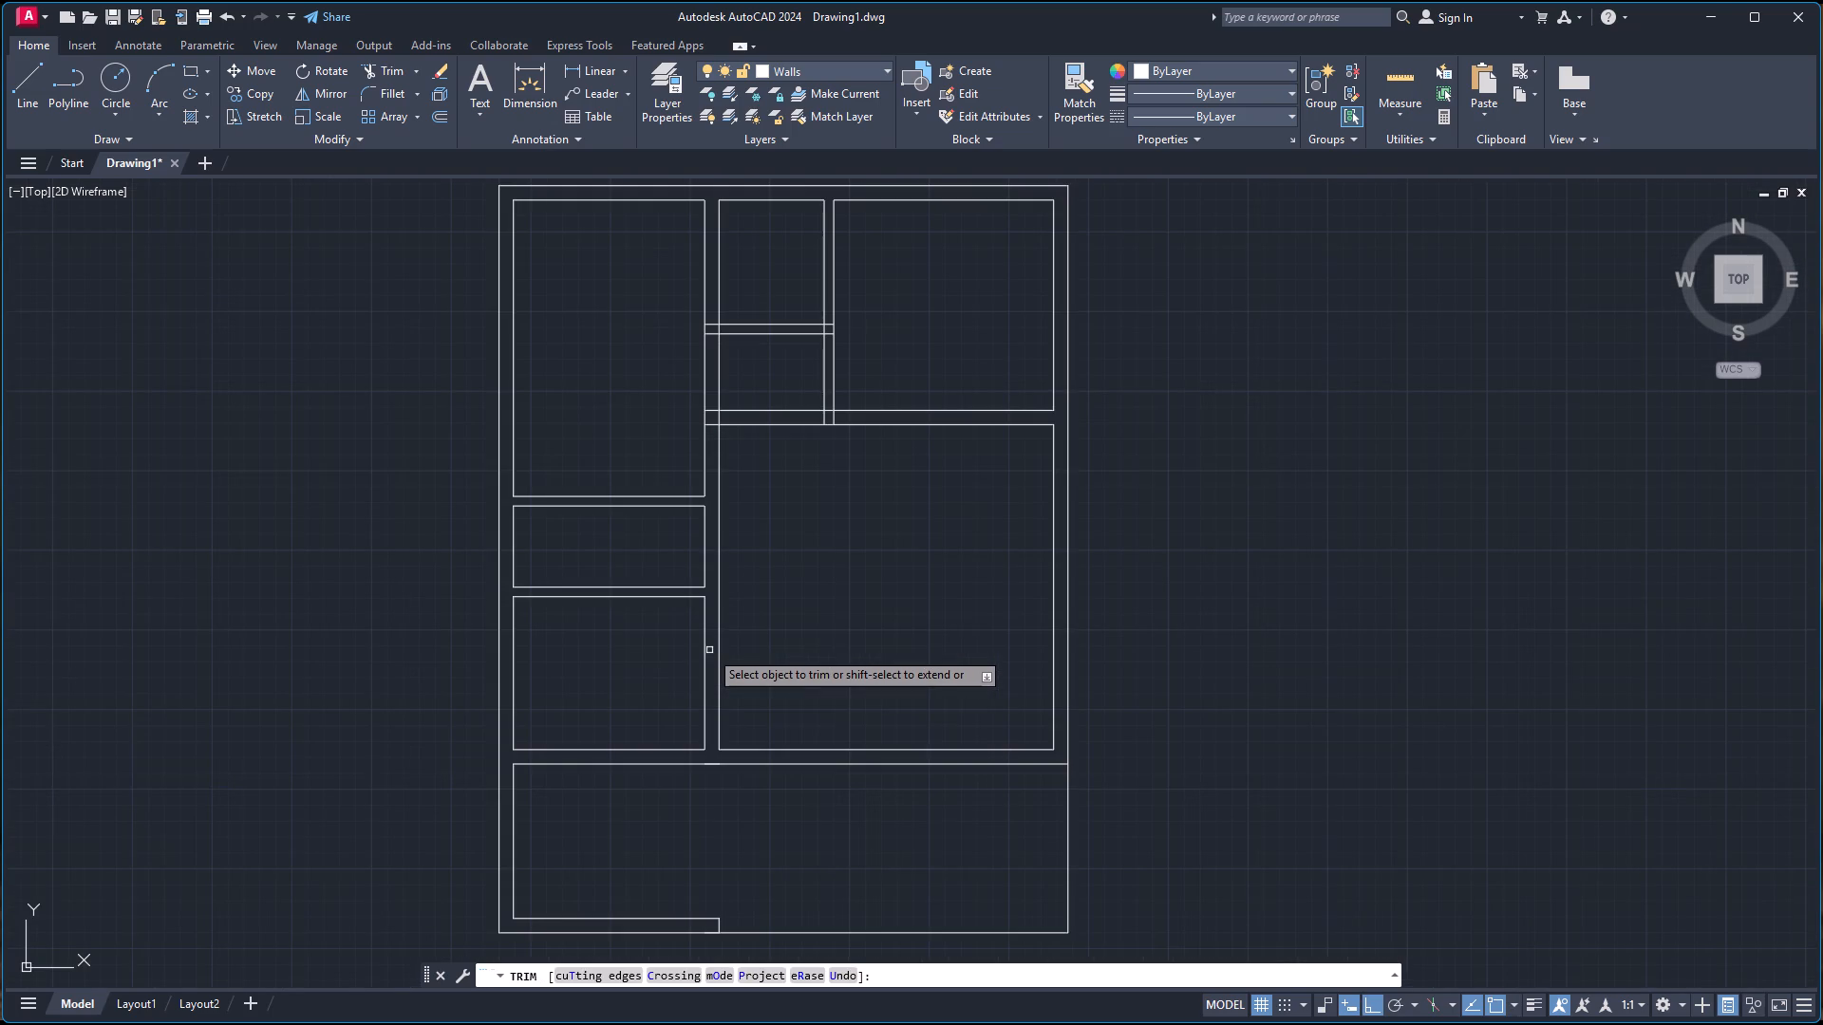
key(Escape)
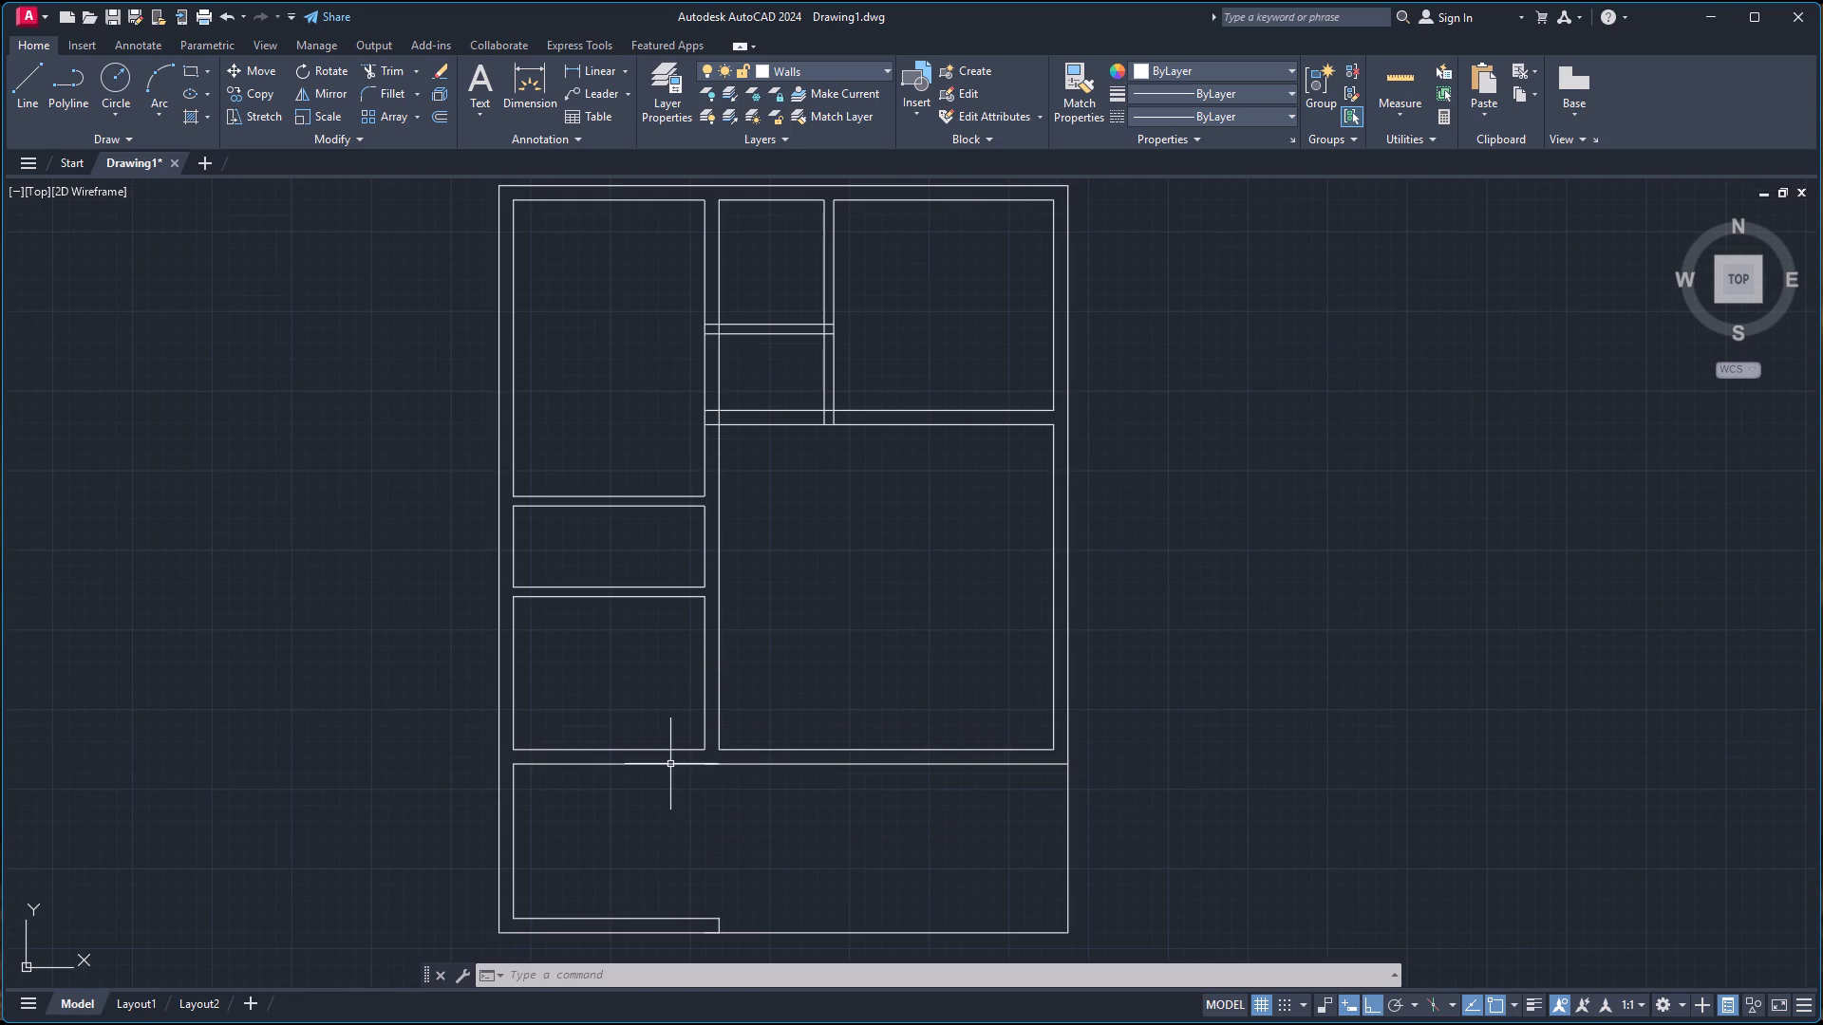
Join the two overlapping segments of the lower full-width wall's bottom line into one line.
click(669, 764)
click(744, 763)
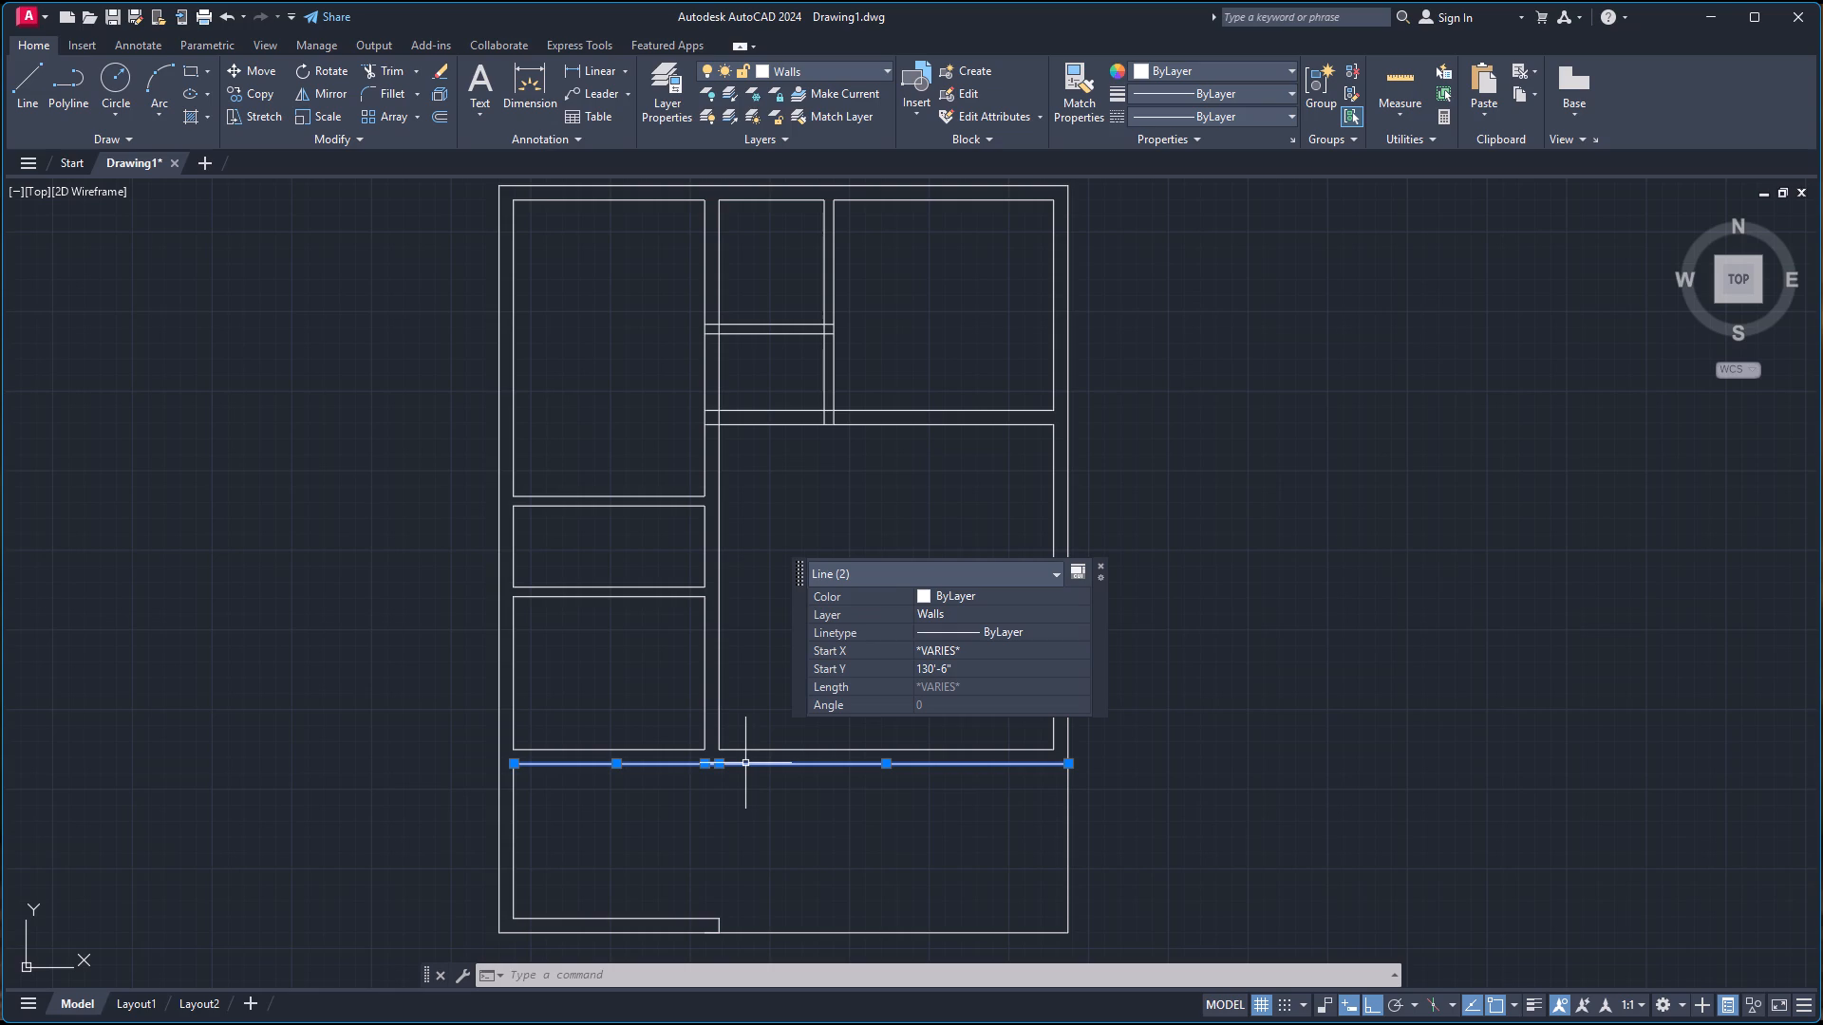
key(j)
key(Return)
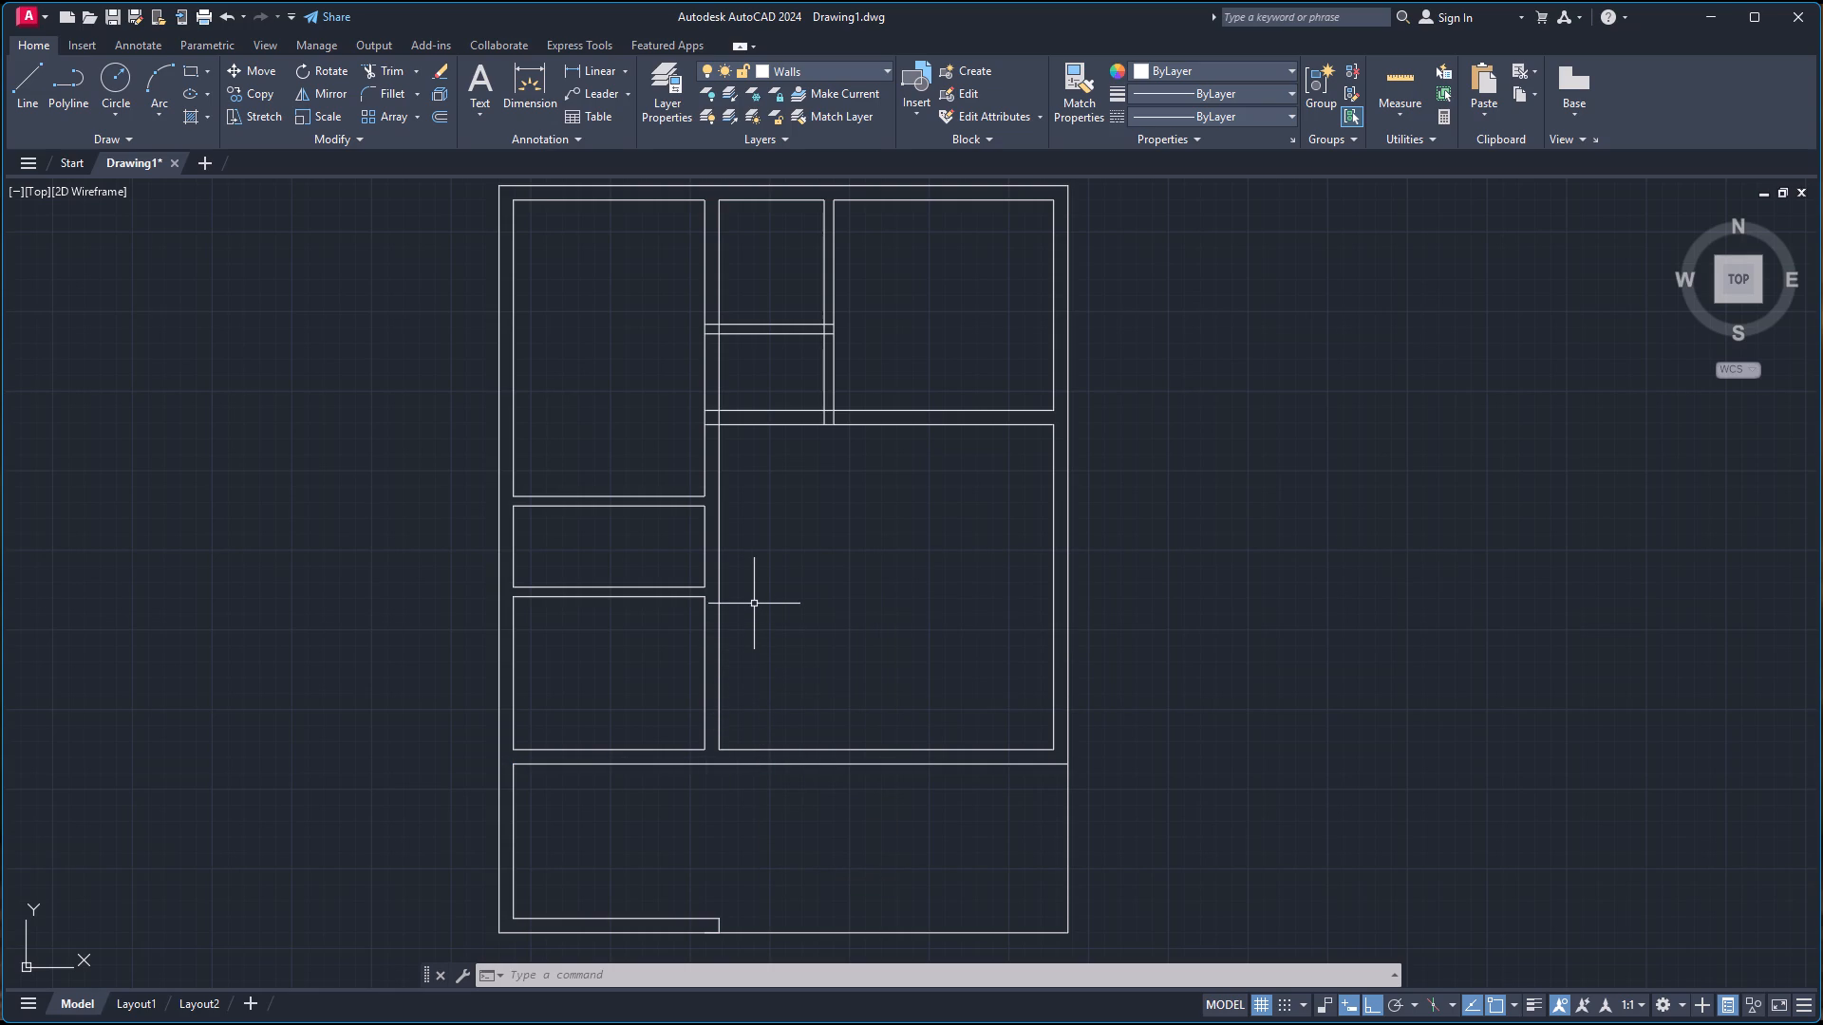
Trim the junction of the upper right-hand horizontal 9" wall with the central vertical wall, opening it between the horizontal wall's faces.
text(tr)
key(Return)
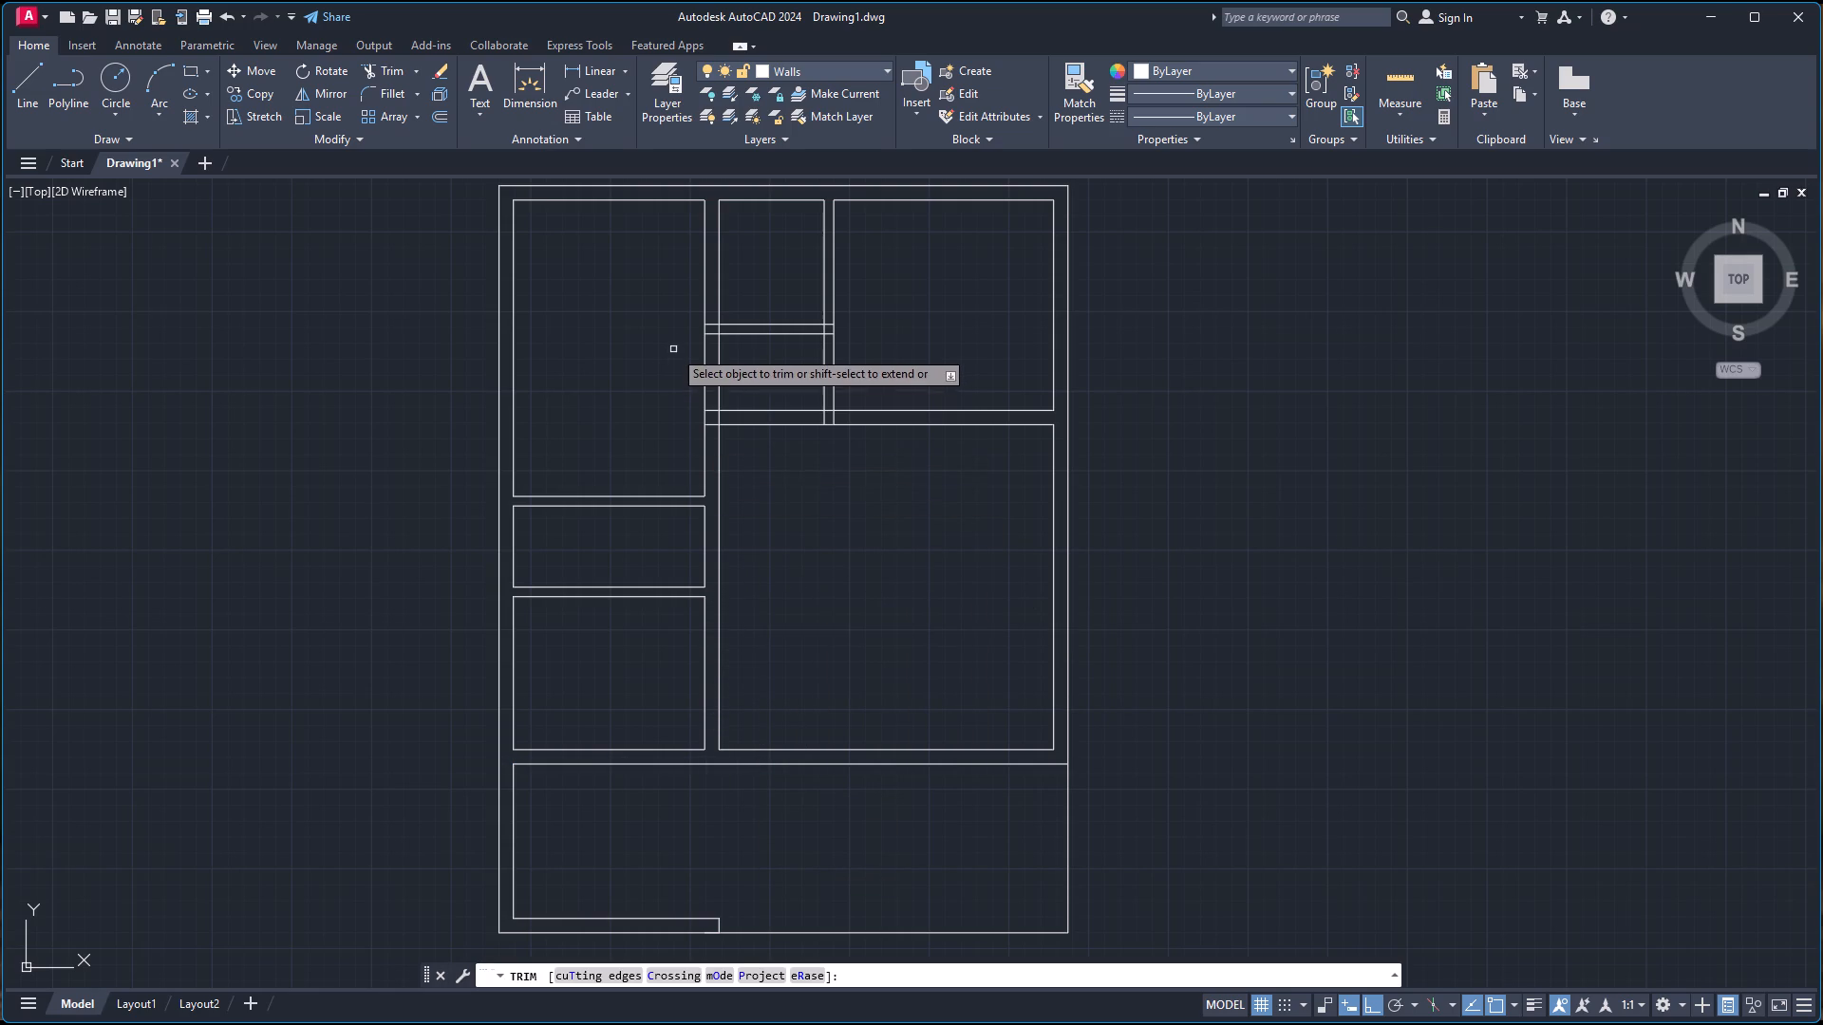
scroll(674, 350, up, 2)
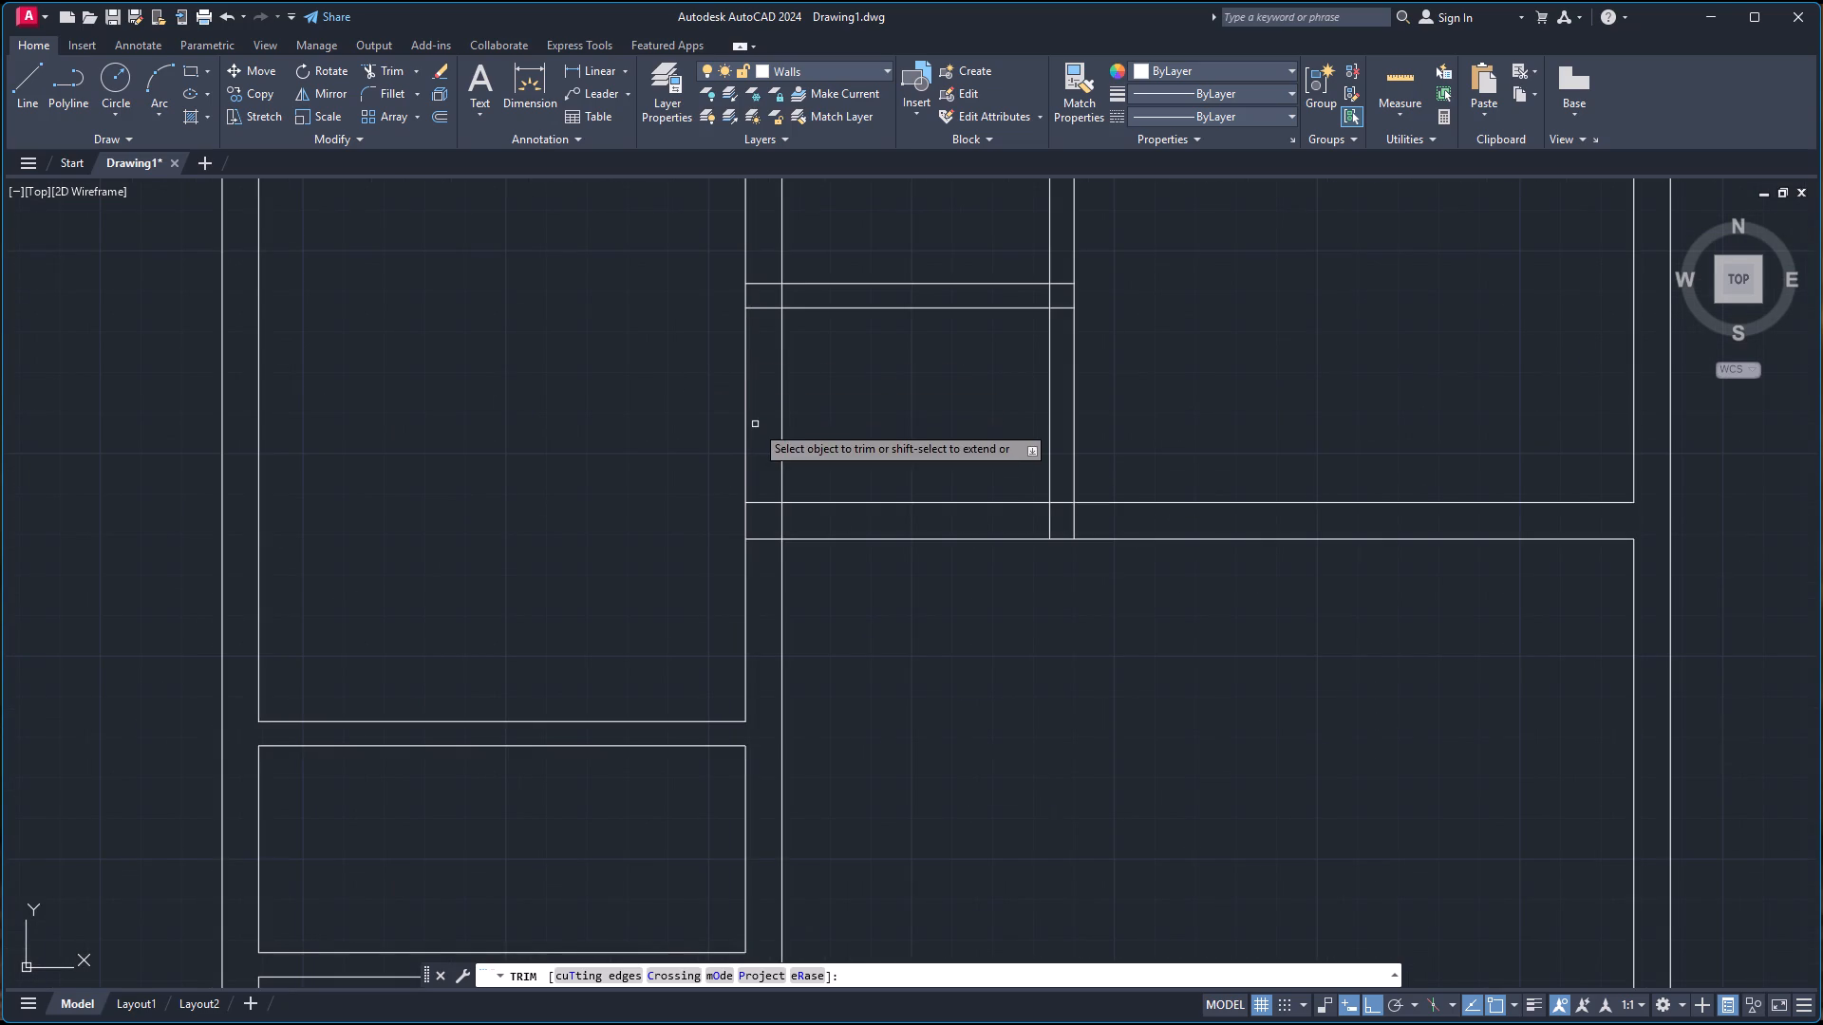
click(763, 487)
click(767, 564)
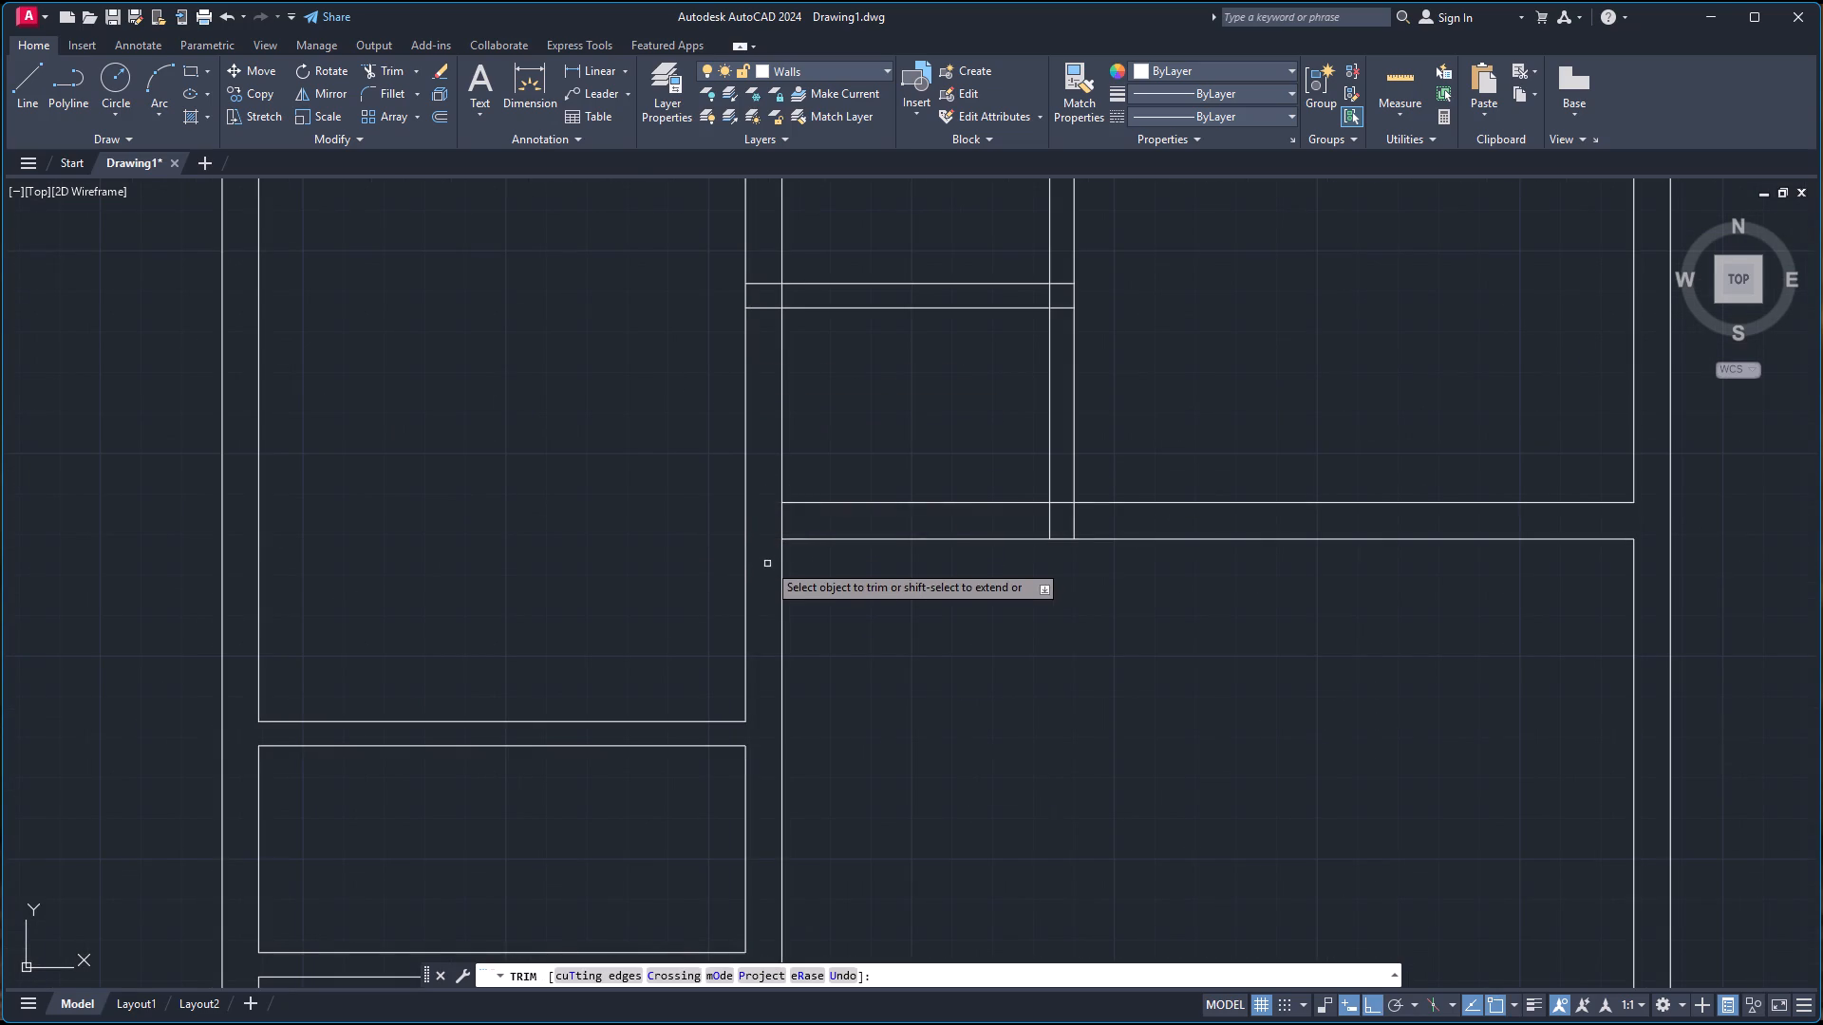
click(780, 518)
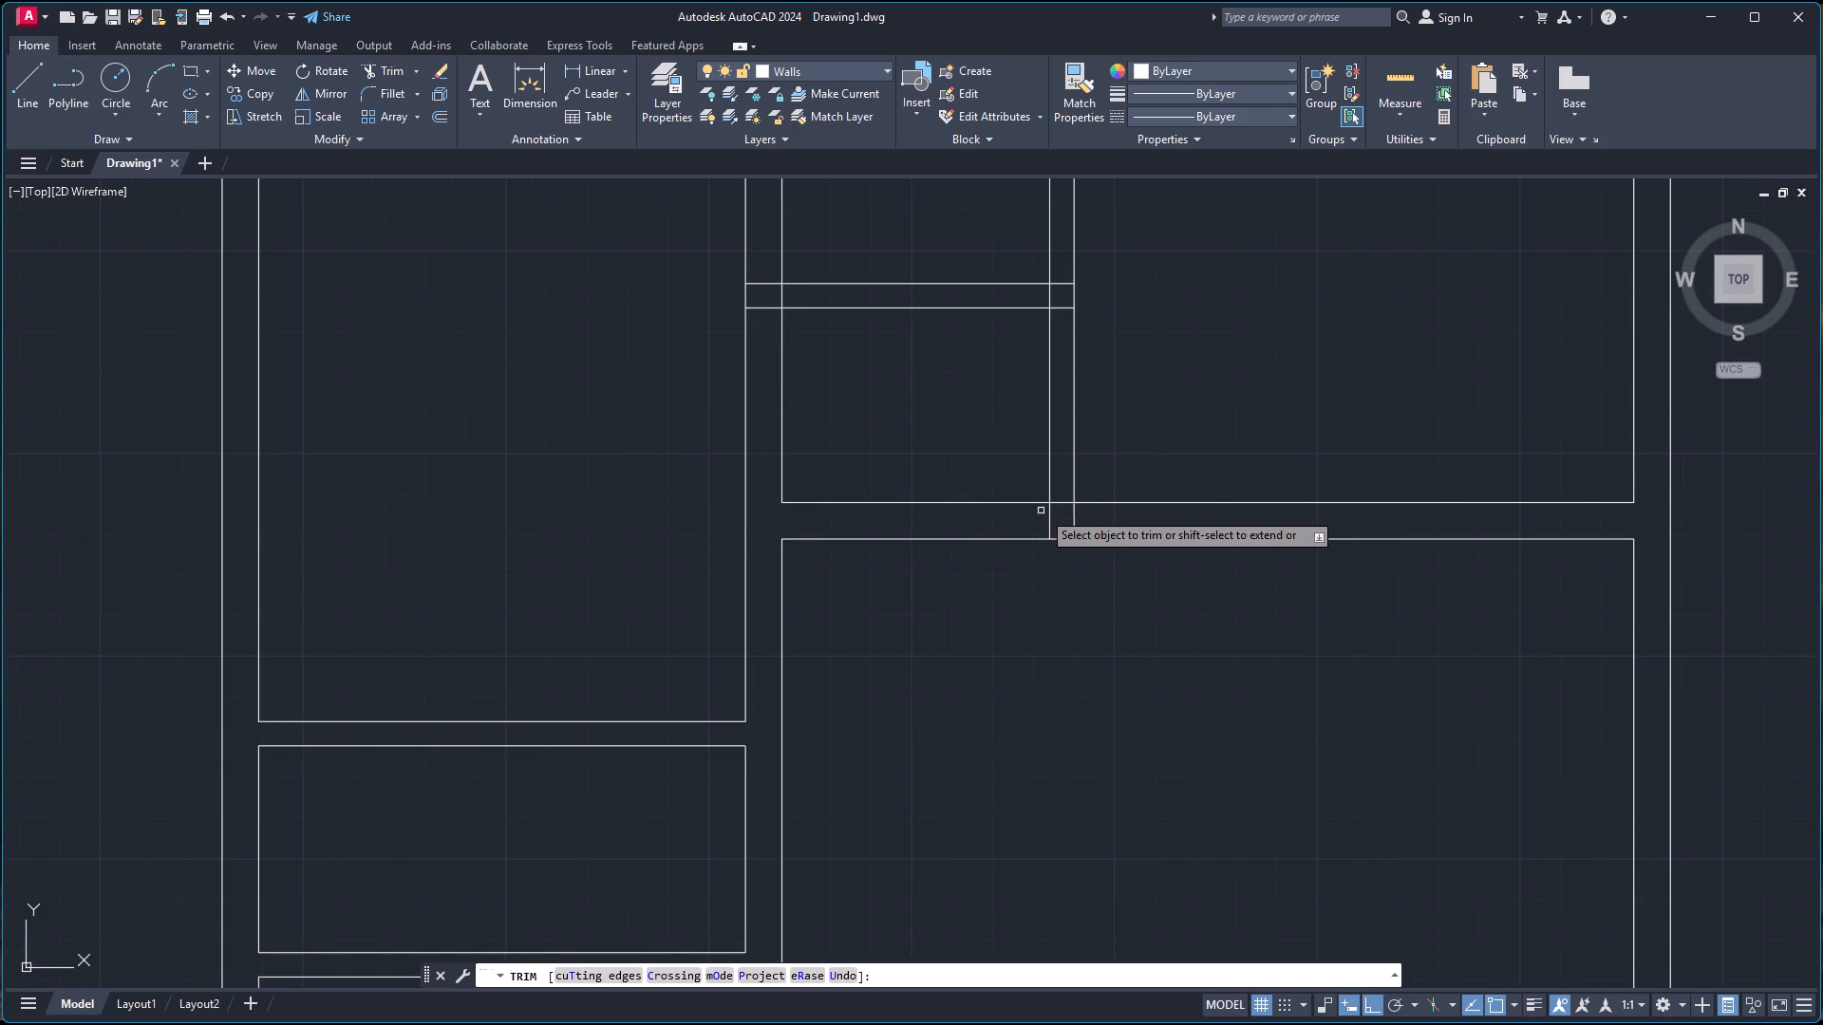
Trim the junction of the vertical 6" partition's lower end with the upper right-hand horizontal 9" wall into an open connection.
click(1047, 526)
click(1059, 505)
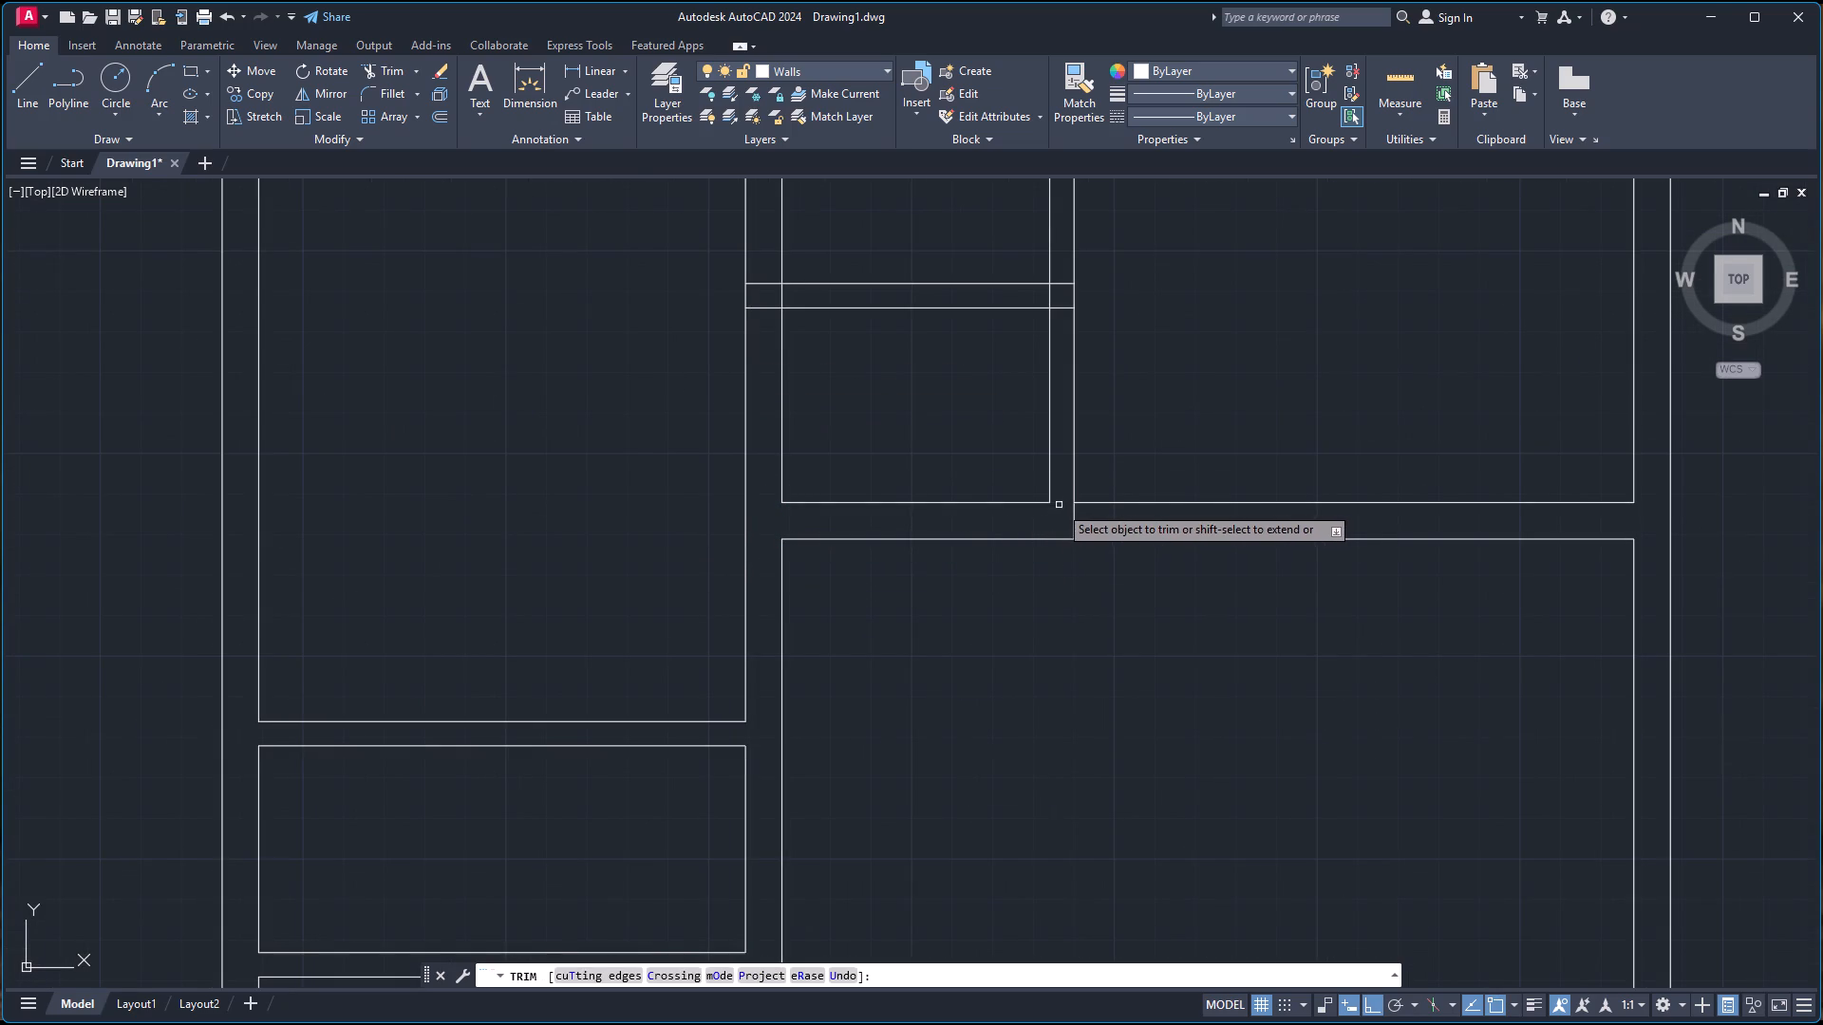
click(1073, 517)
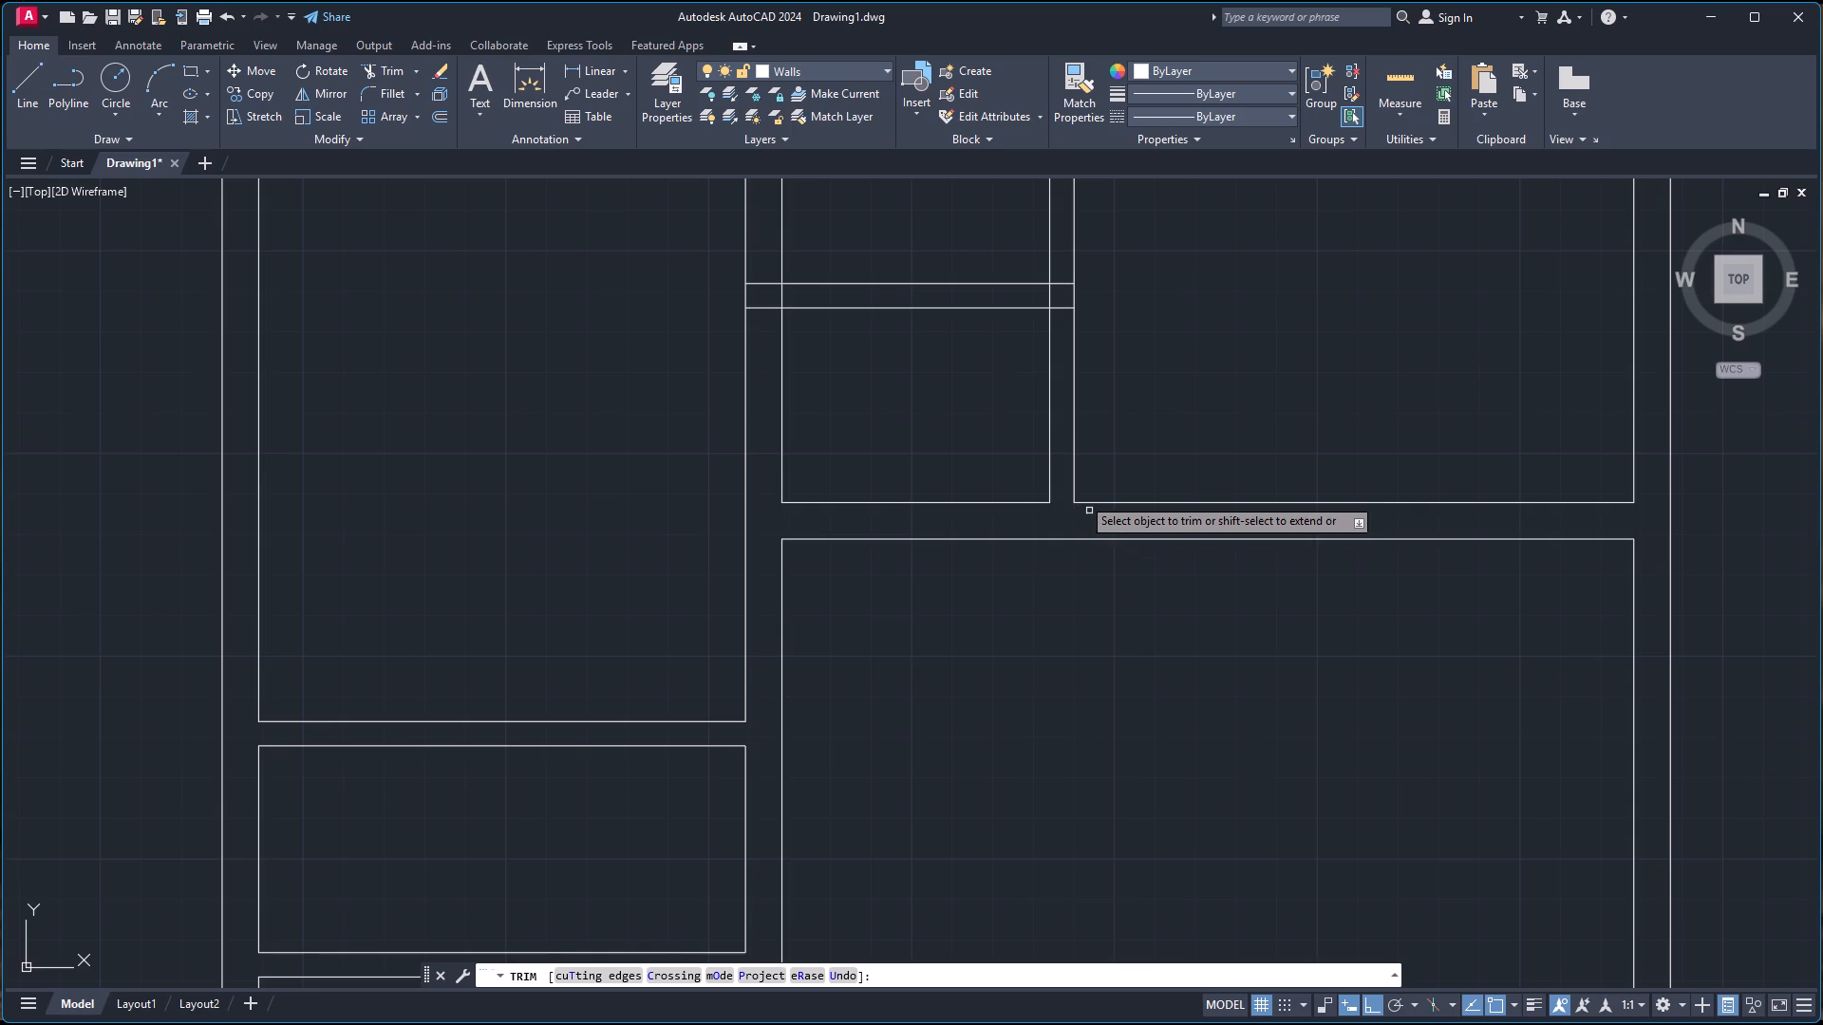
Trim the junction of the short horizontal 6" partition with the vertical 6" partition so the wall spaces connect openly.
click(1063, 285)
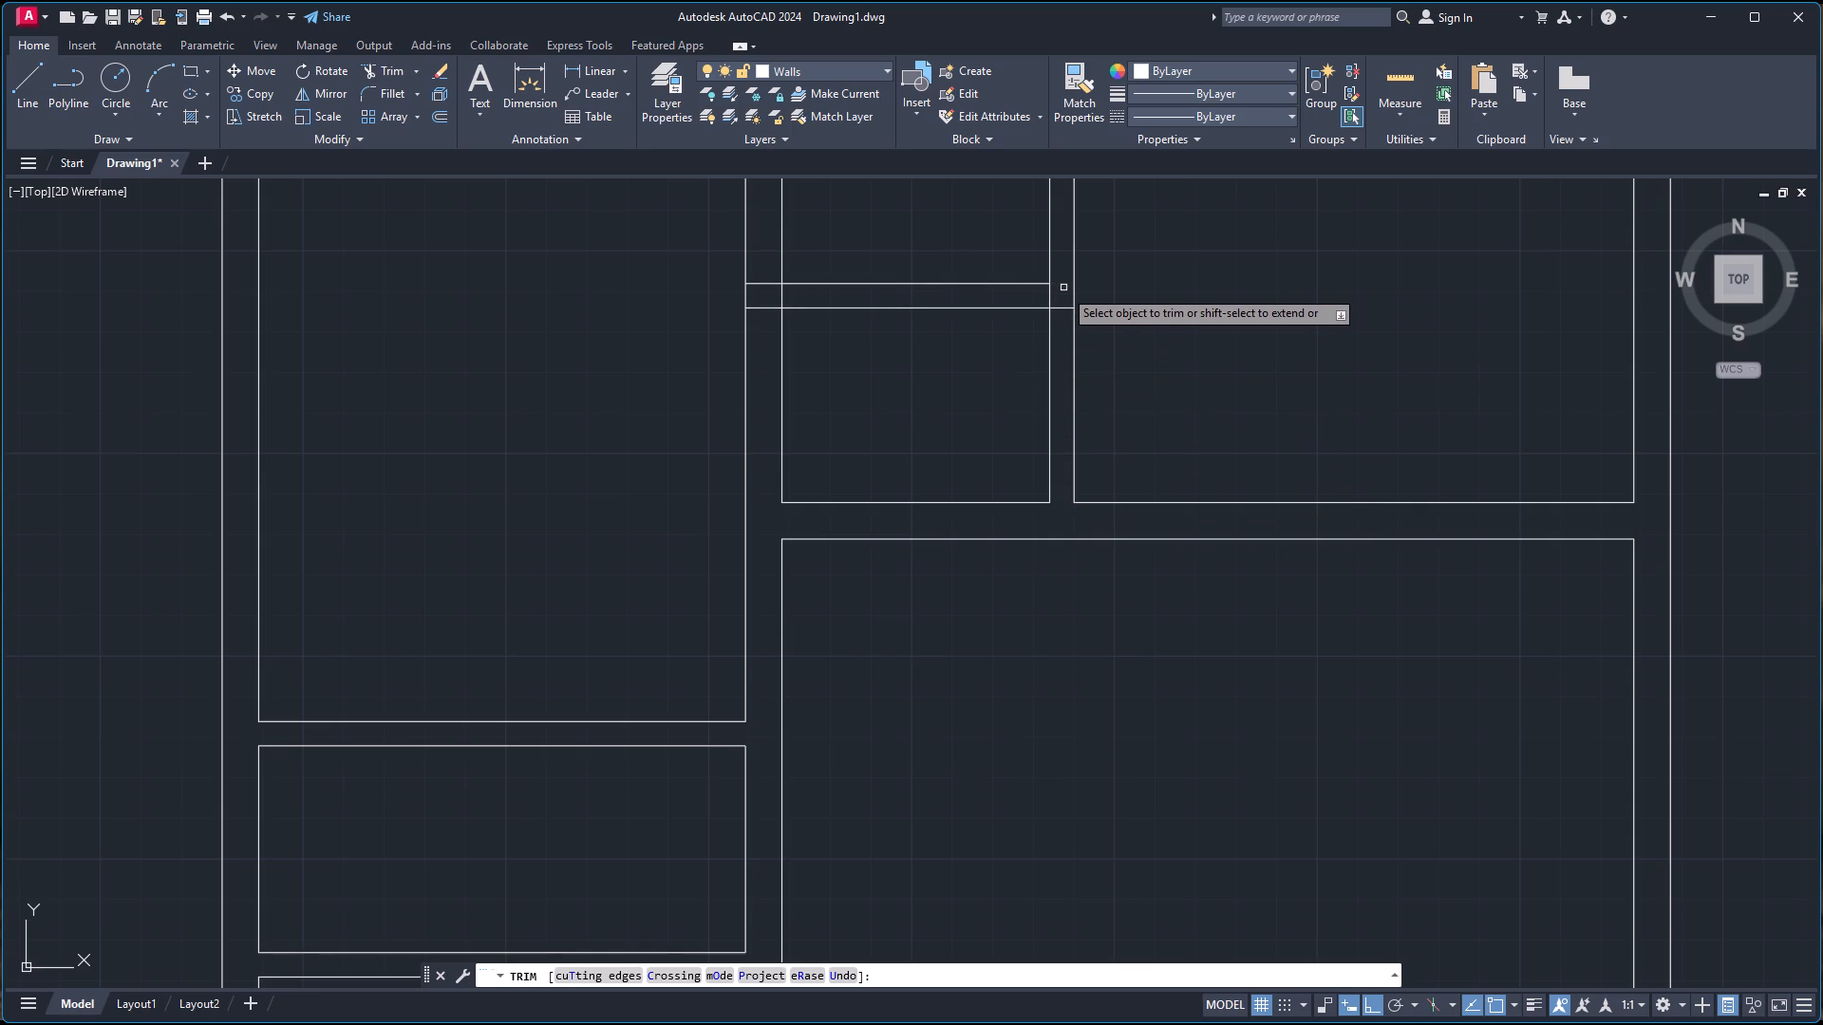
click(1052, 301)
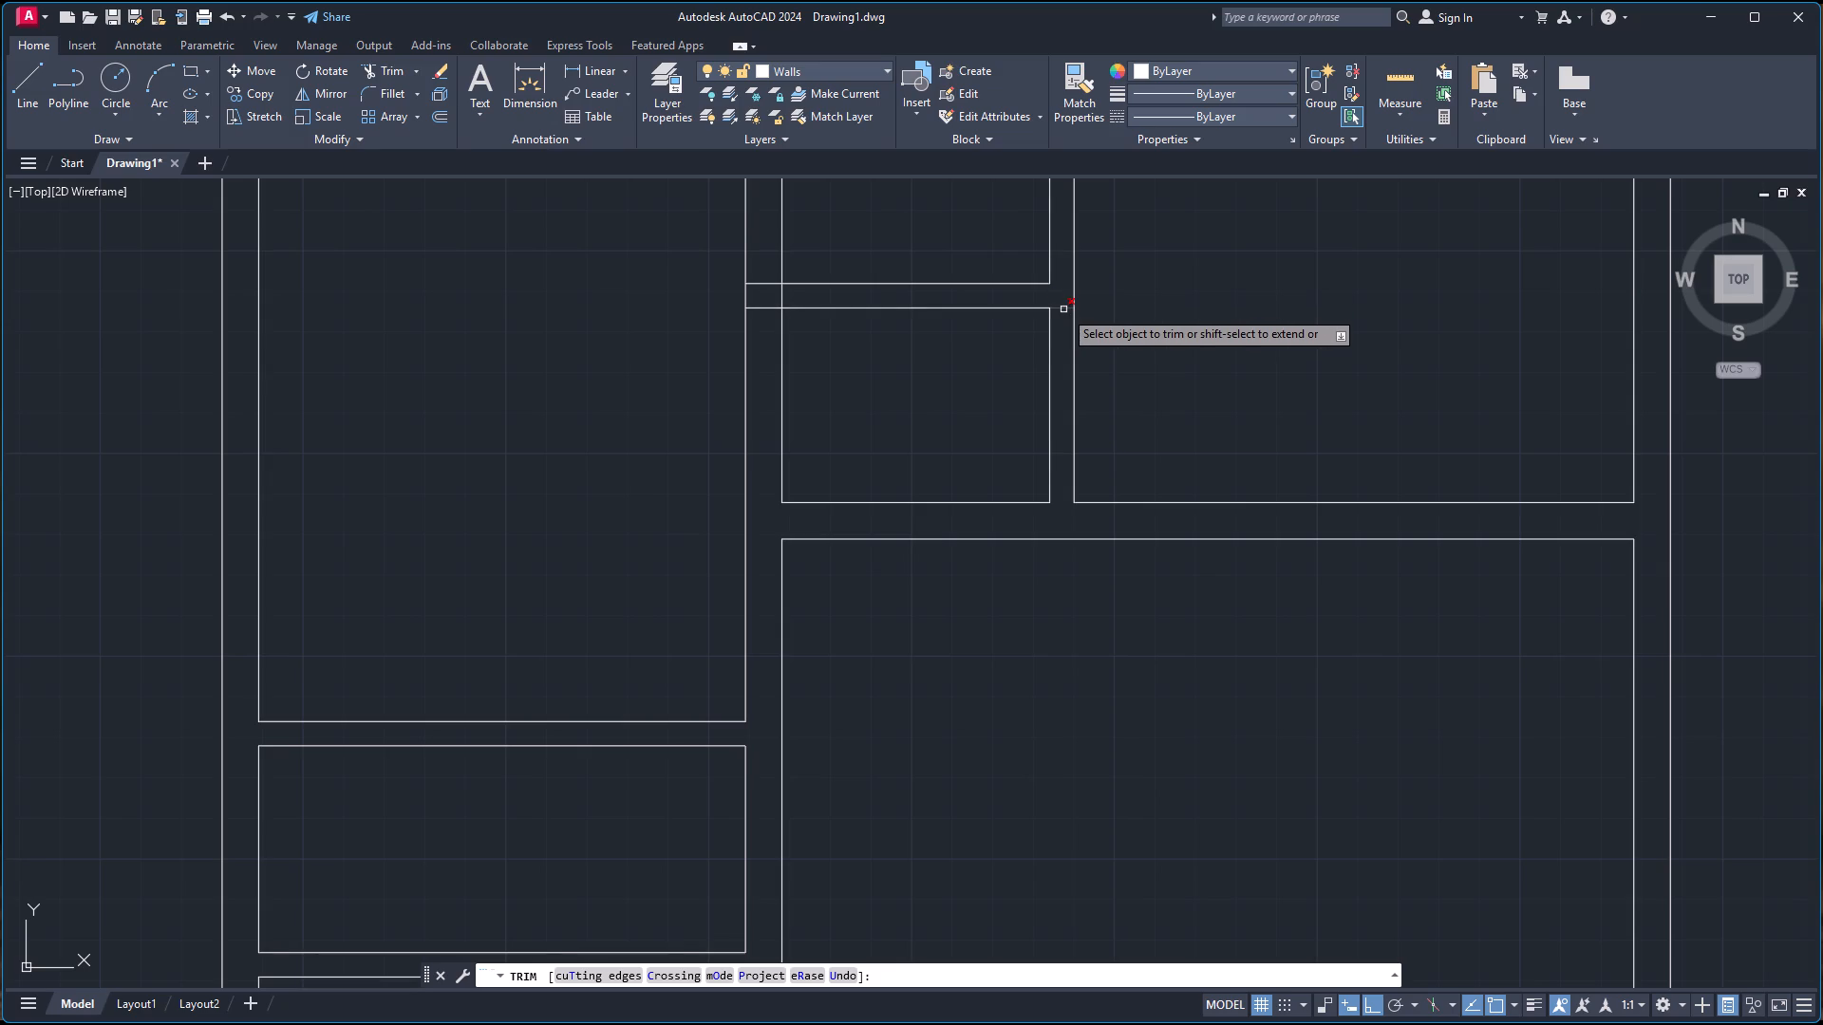
click(1063, 310)
Trim the junction of the short horizontal 6" partition with the central vertical wall so the wall spaces connect openly.
click(764, 306)
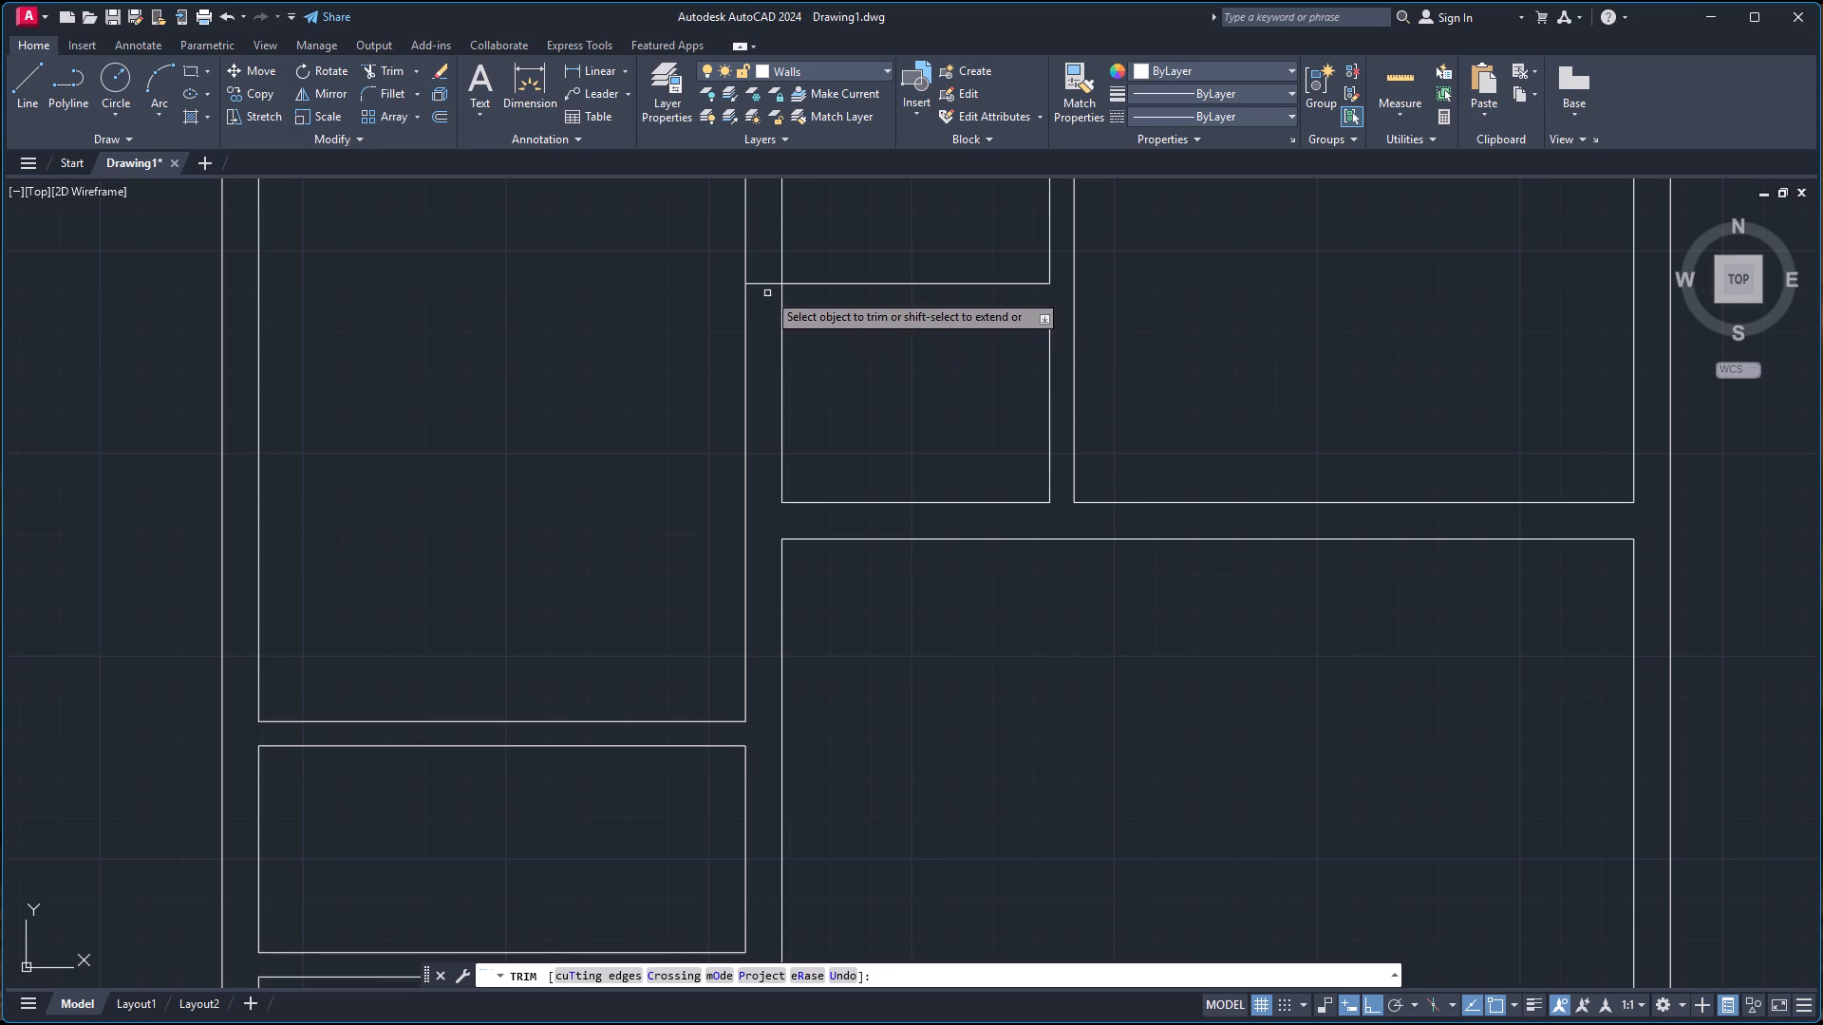
click(770, 281)
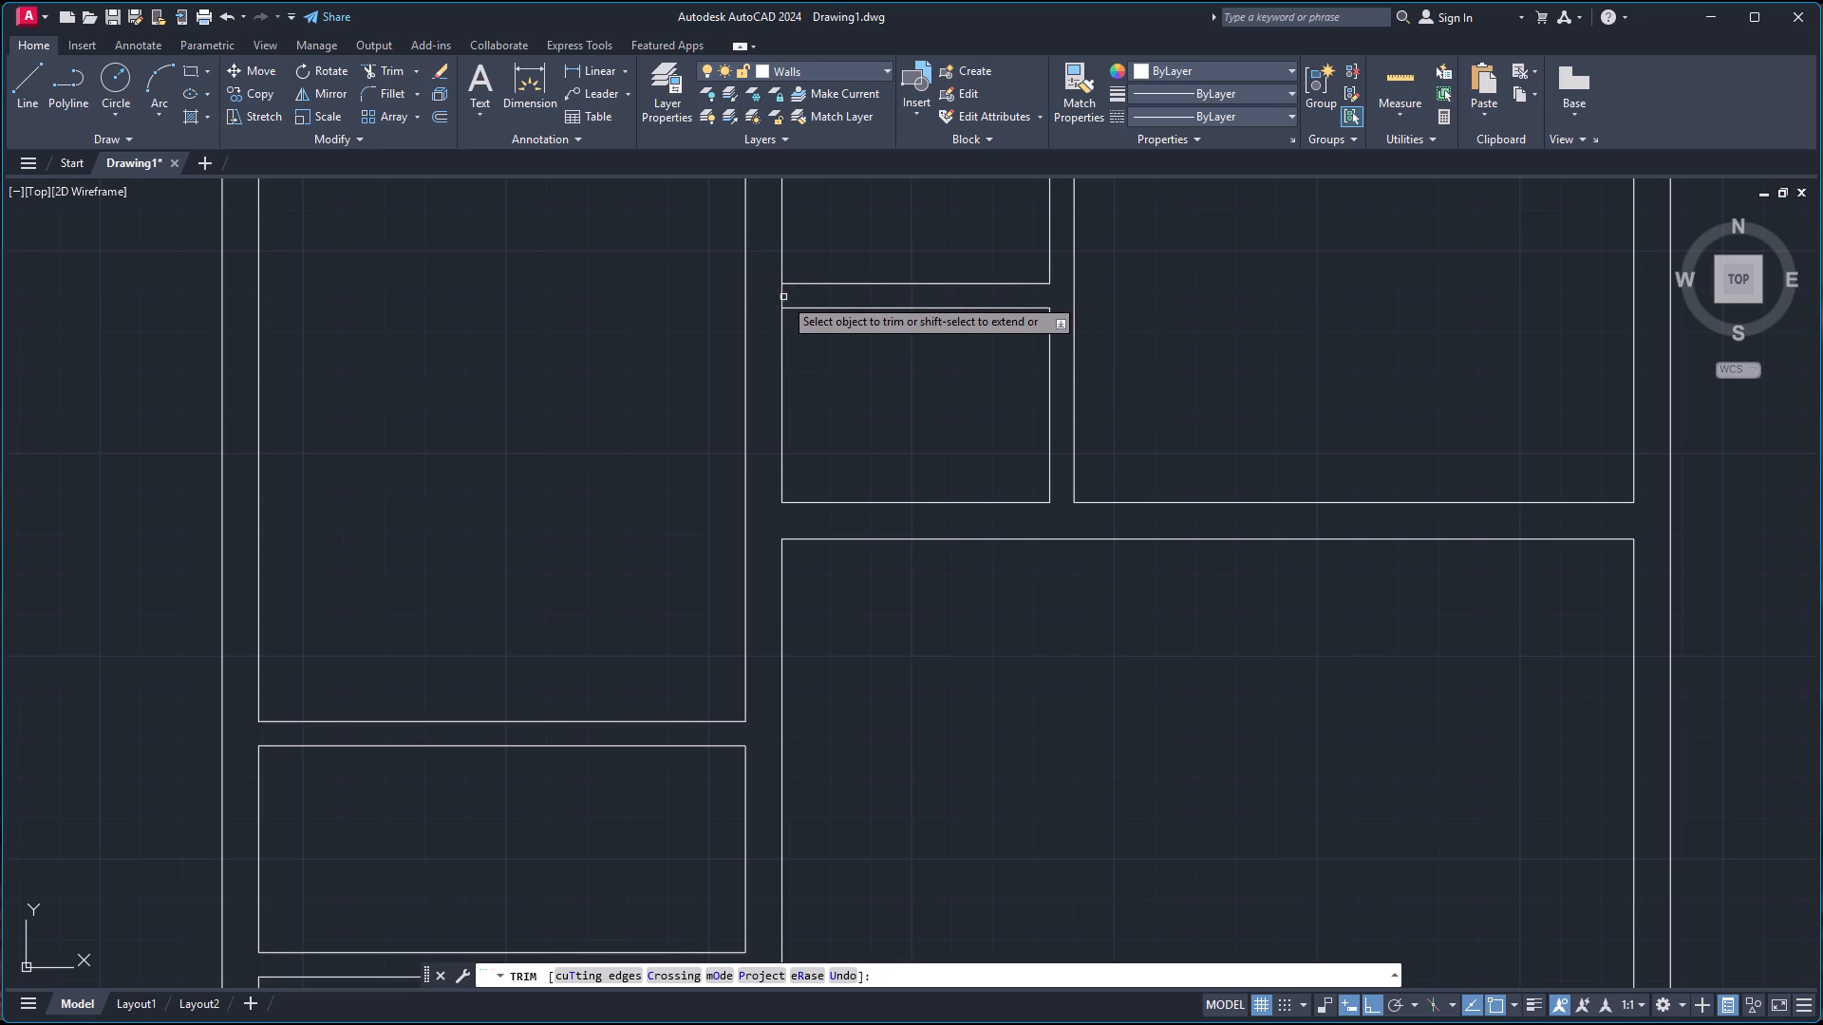
click(782, 298)
scroll(782, 298, down, 5)
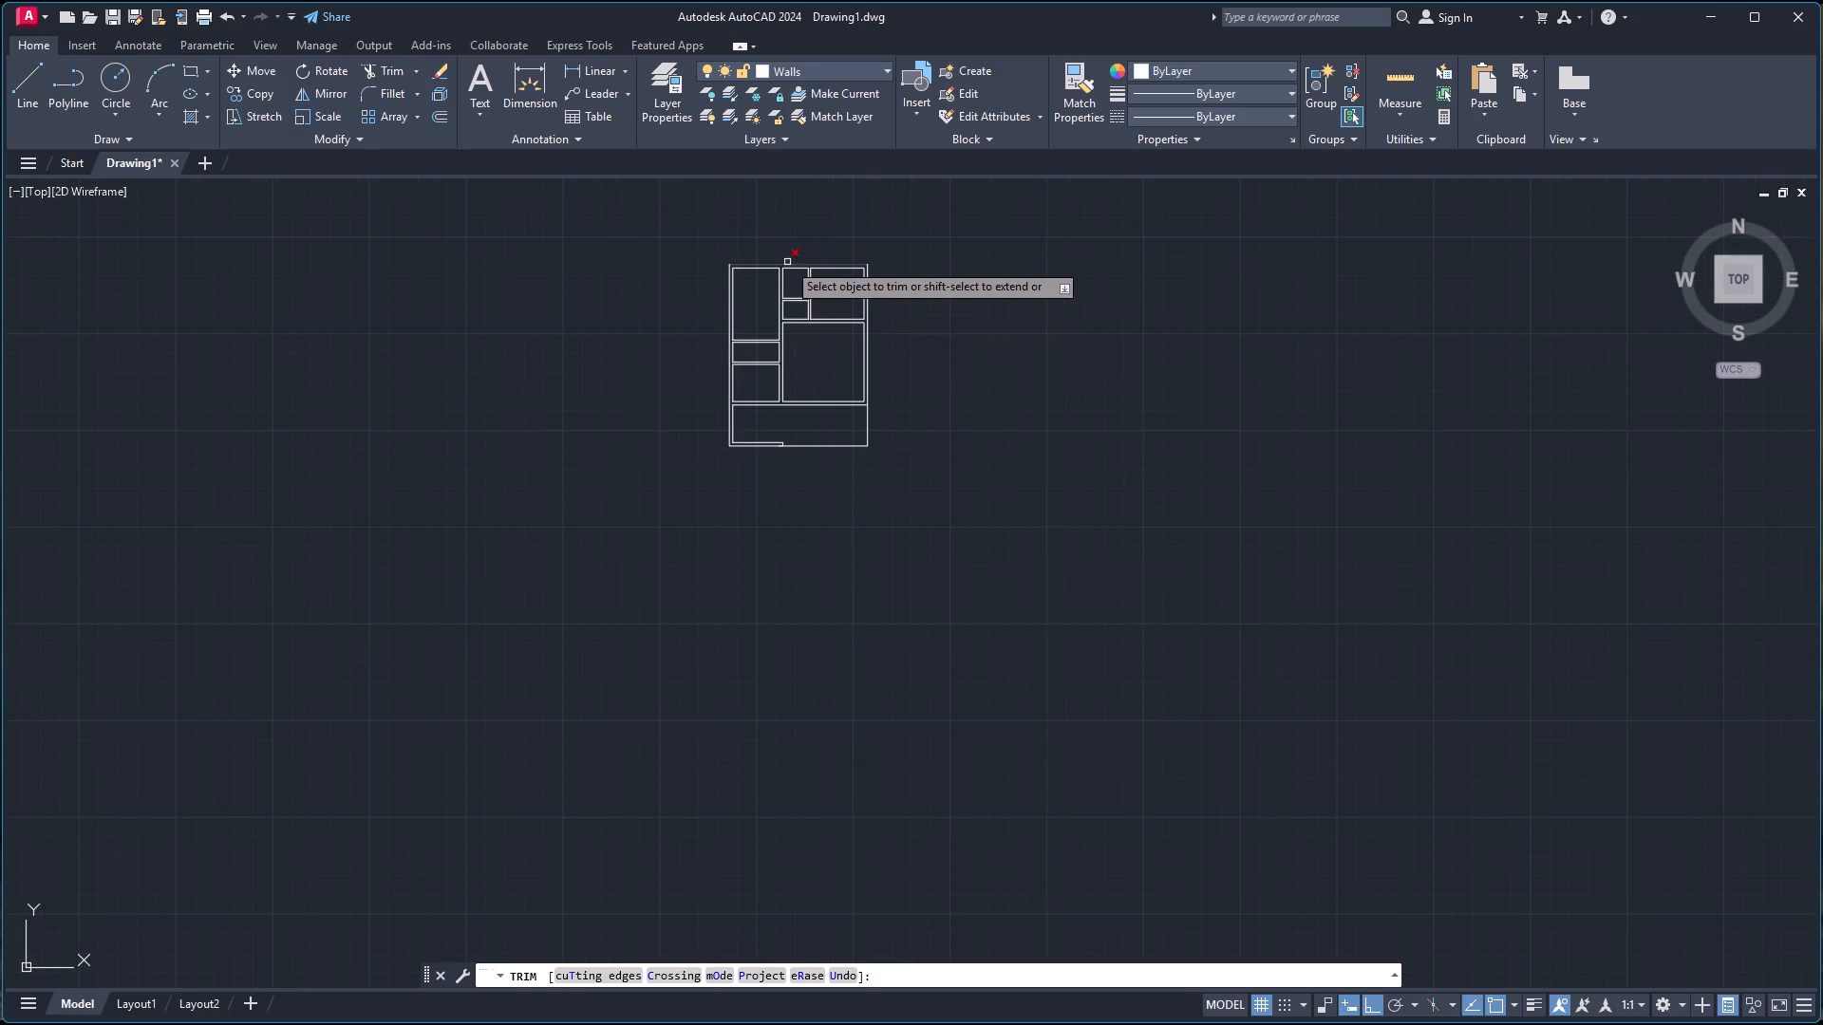
scroll(787, 262, up, 2)
scroll(755, 352, up, 1)
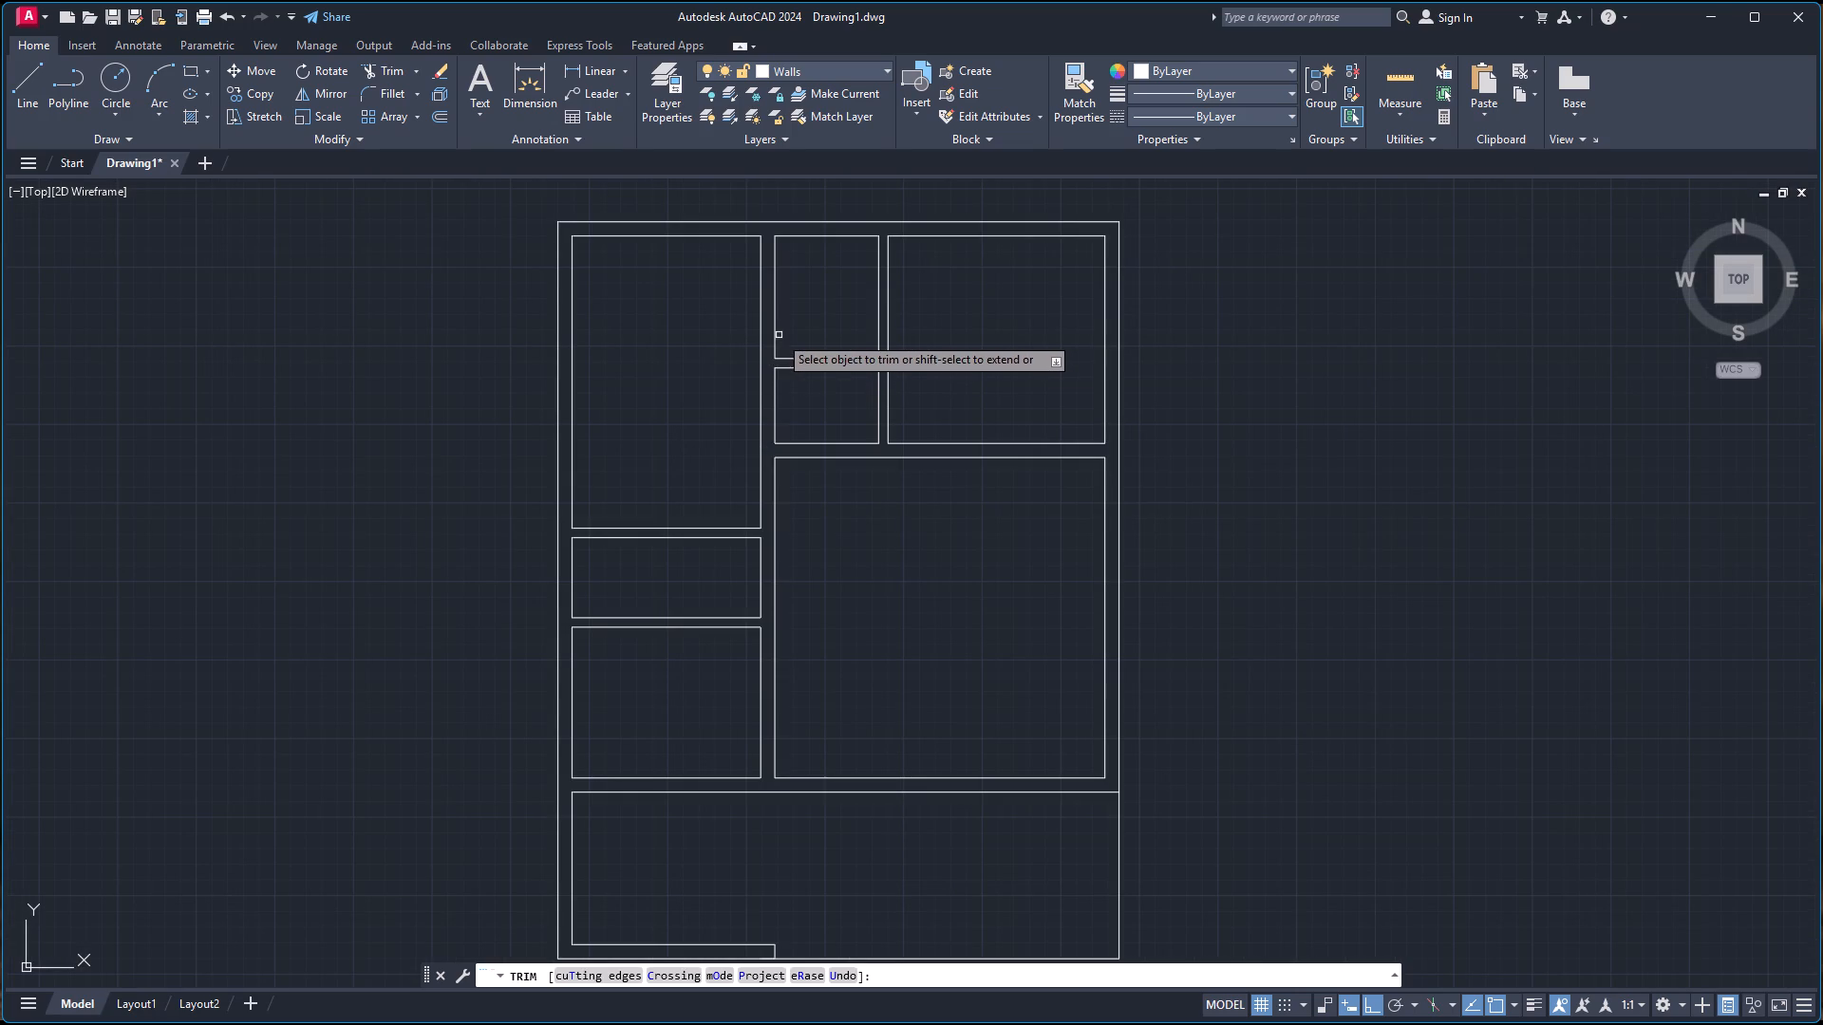
scroll(801, 368, up, 2)
scroll(800, 339, down, 4)
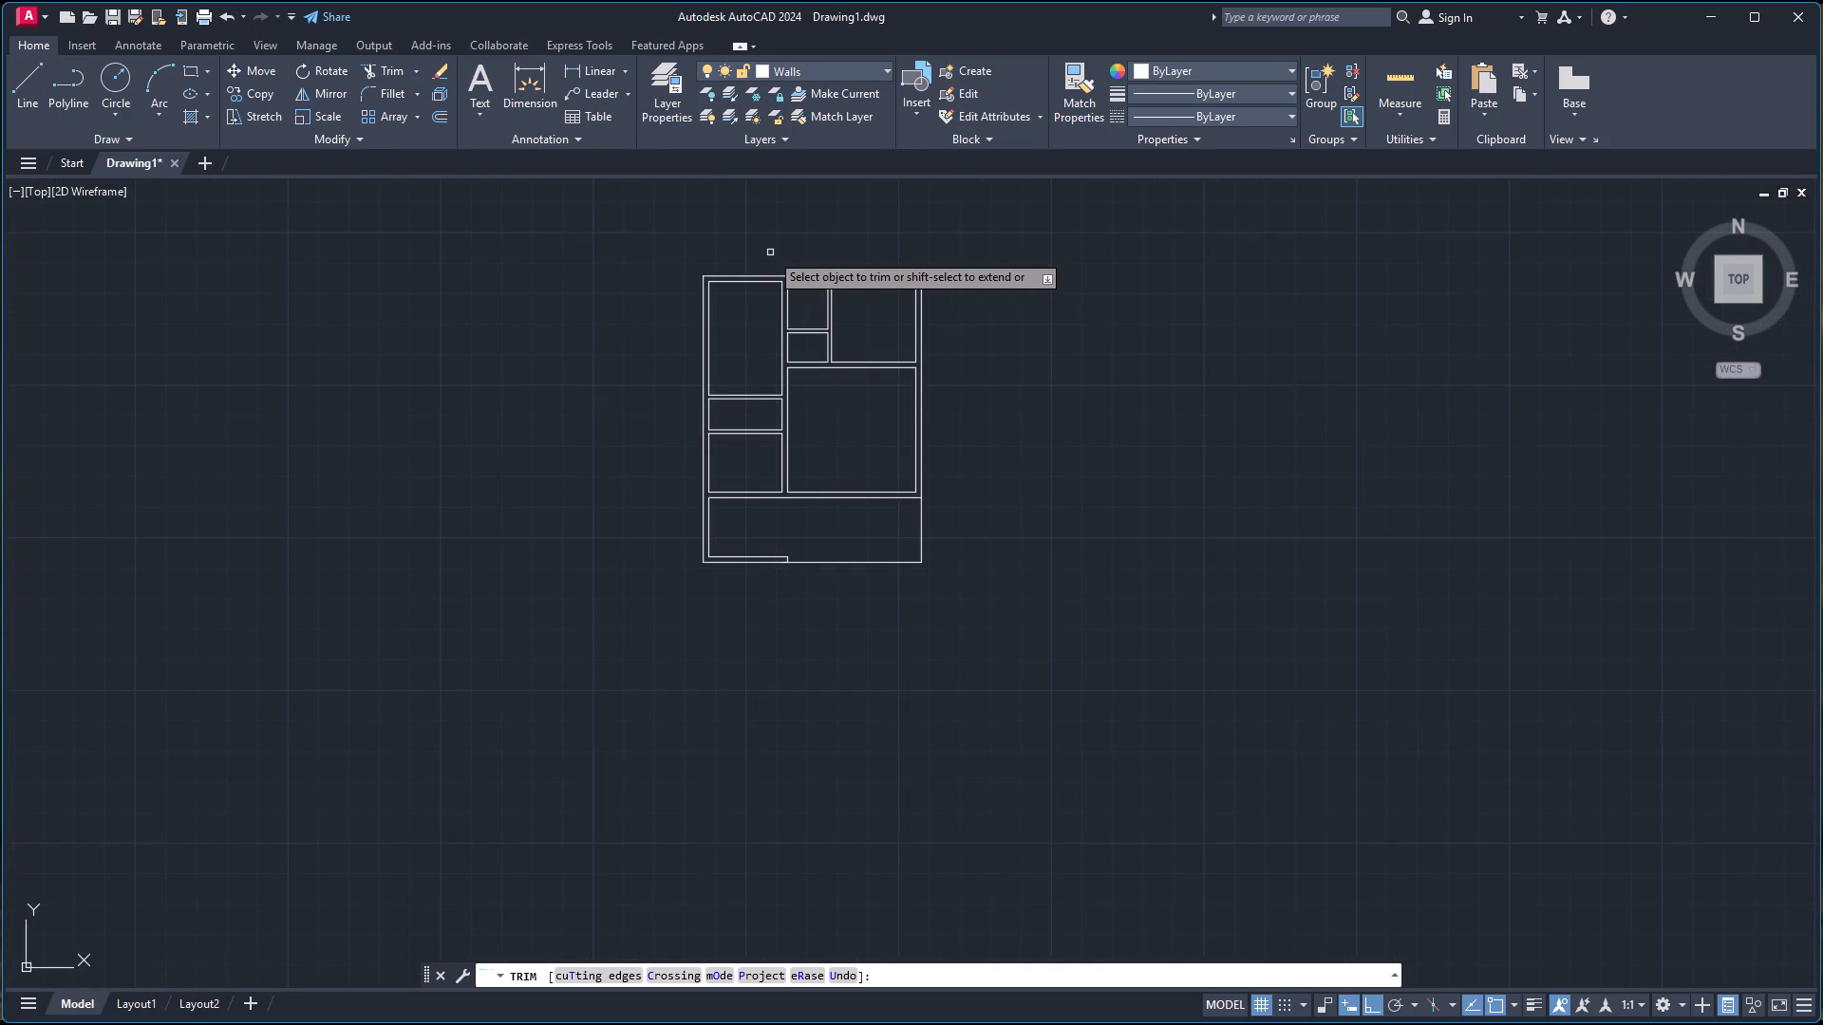
scroll(770, 252, up, 2)
key(Escape)
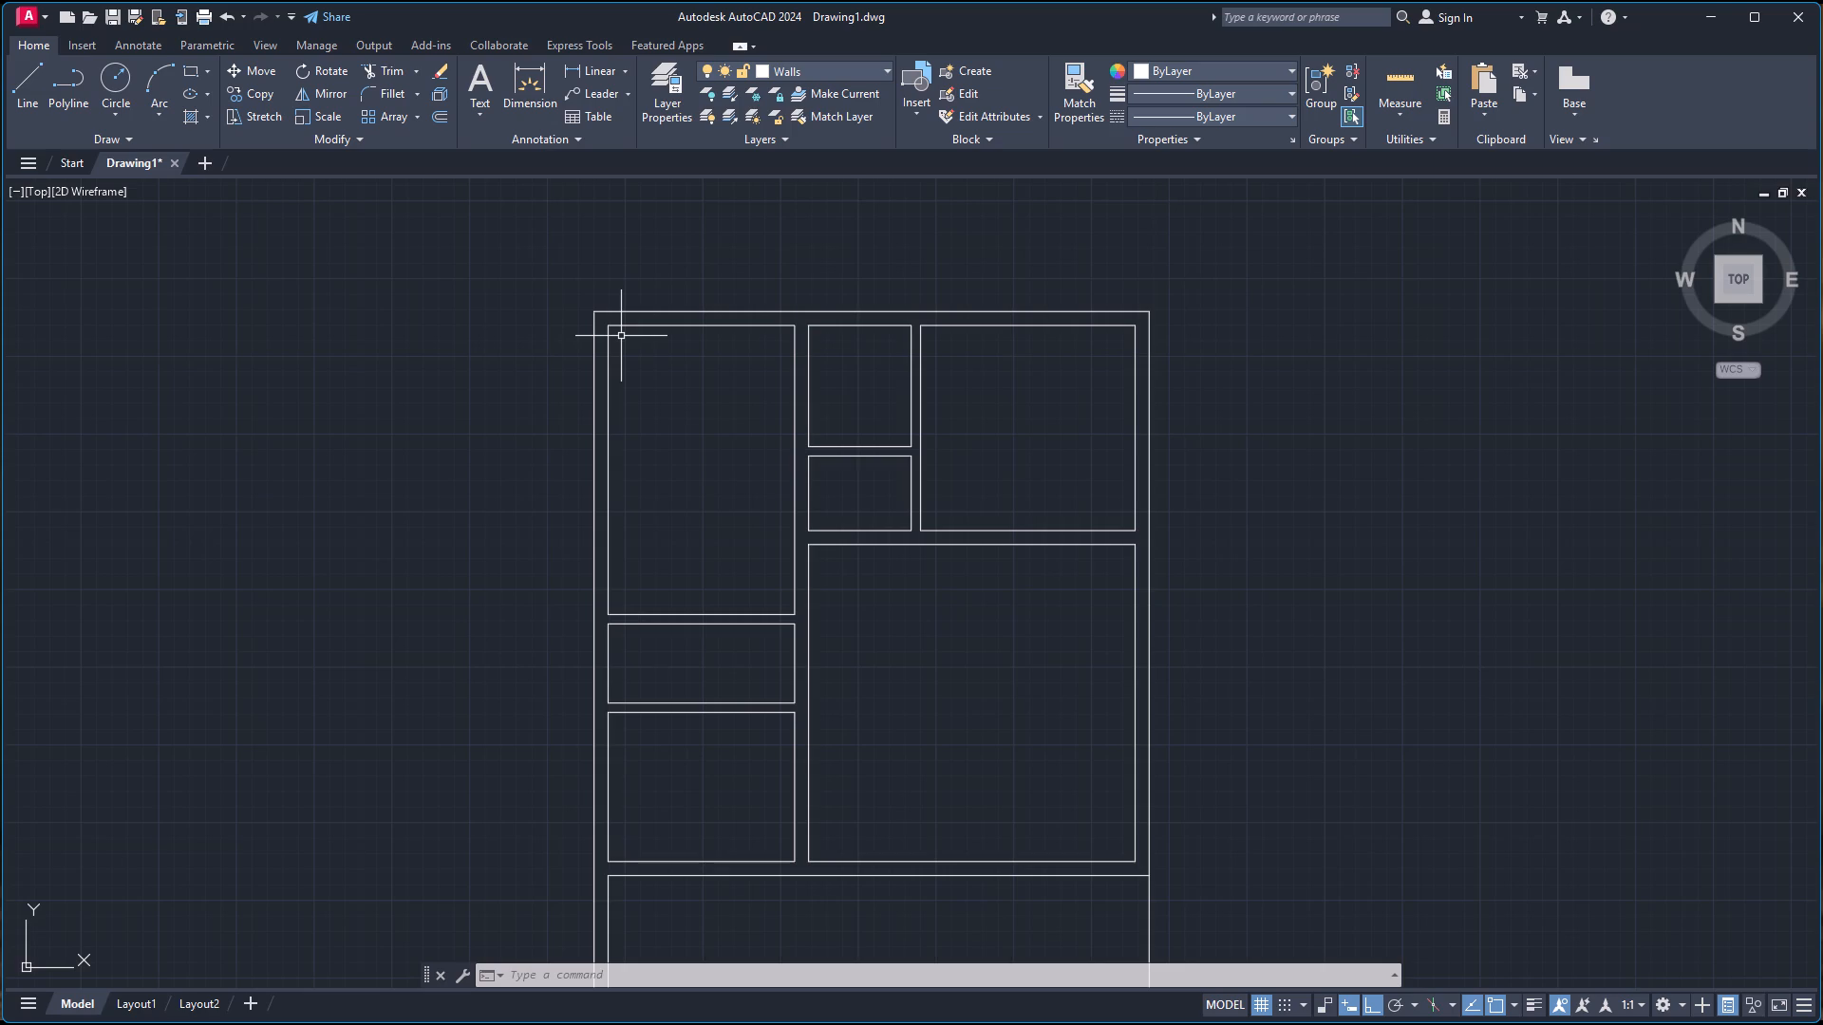
Create a new layer named Steps with index colour 50.
scroll(970, 755, down, 3)
scroll(987, 827, up, 3)
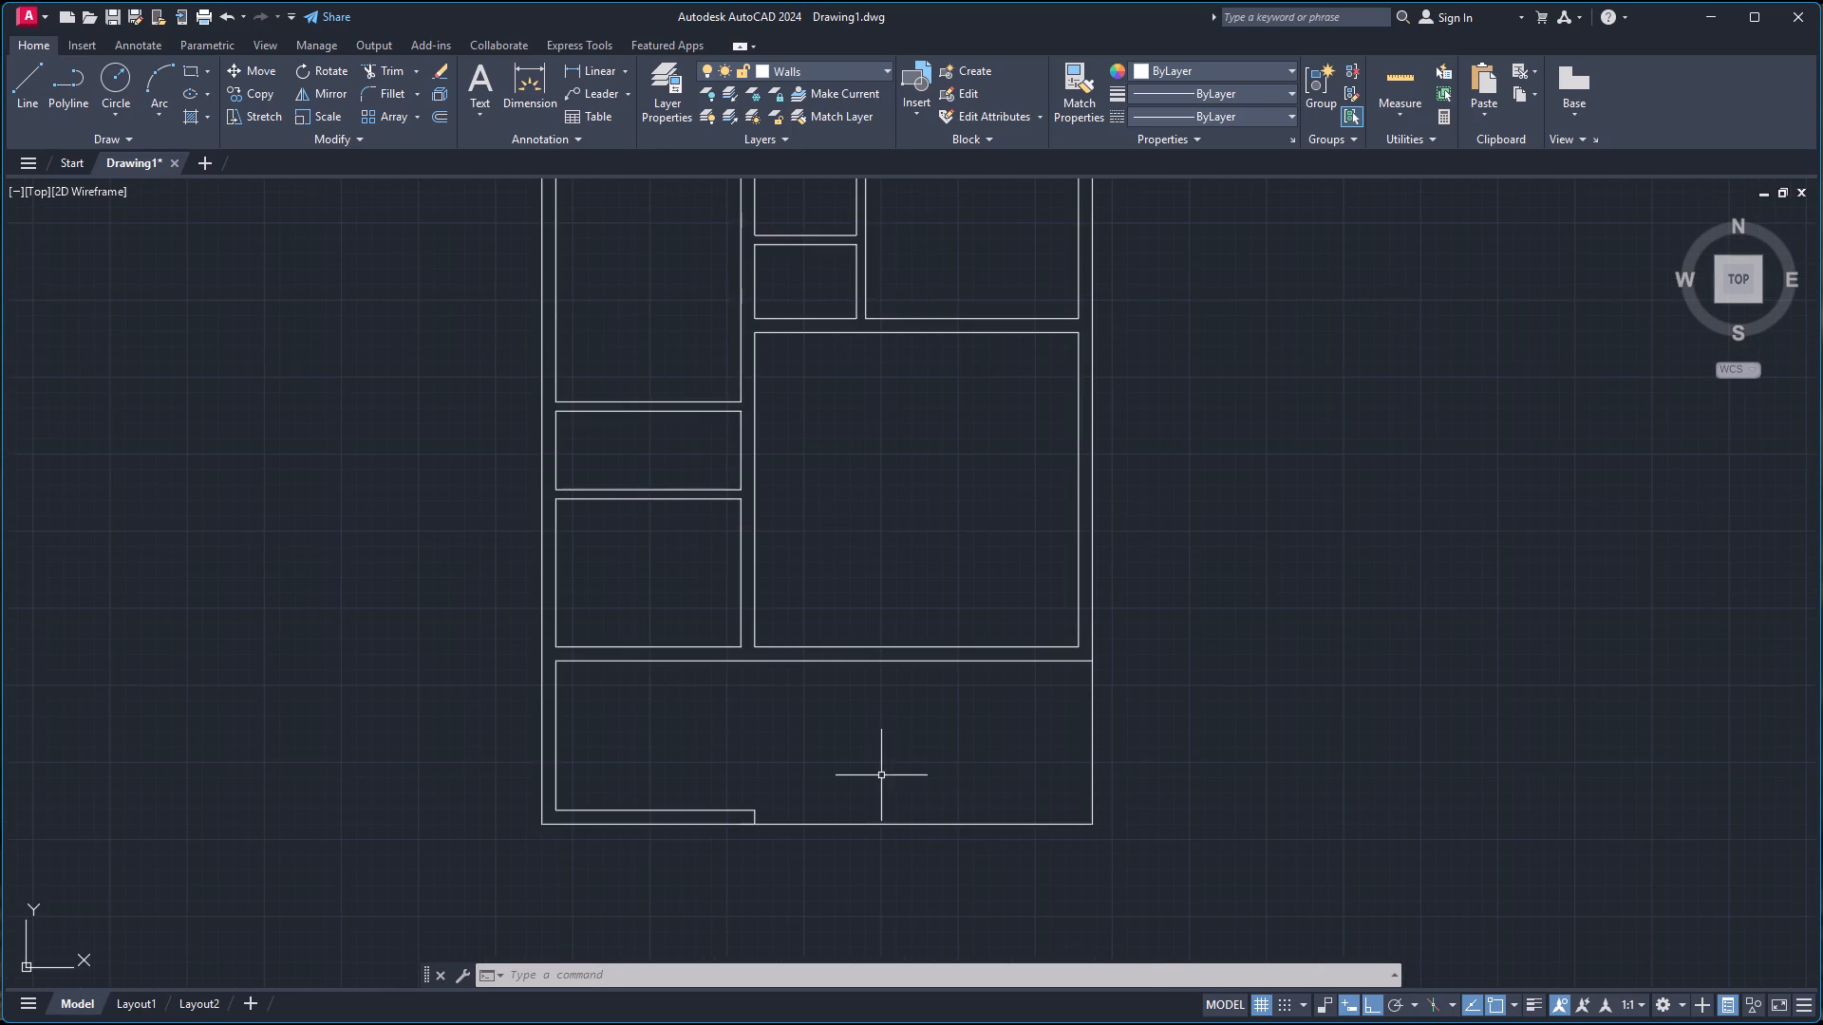
scroll(862, 770, up, 2)
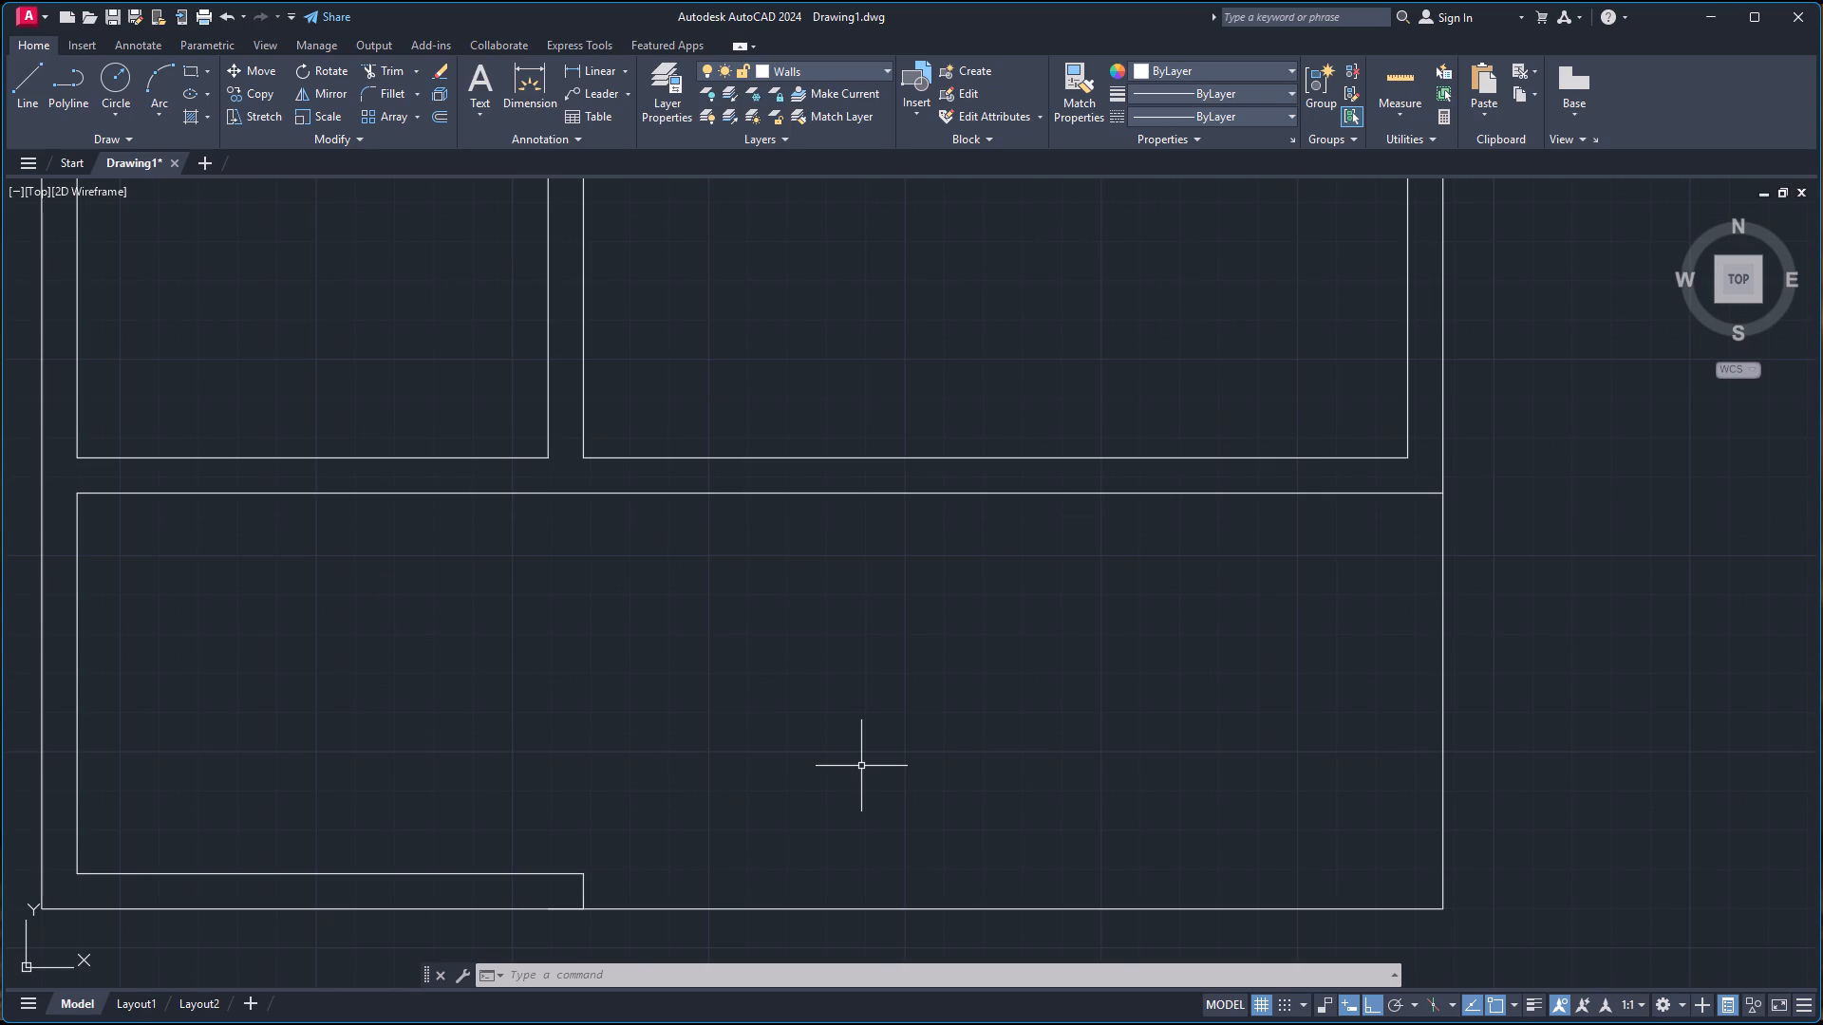
key(l)
key(Return)
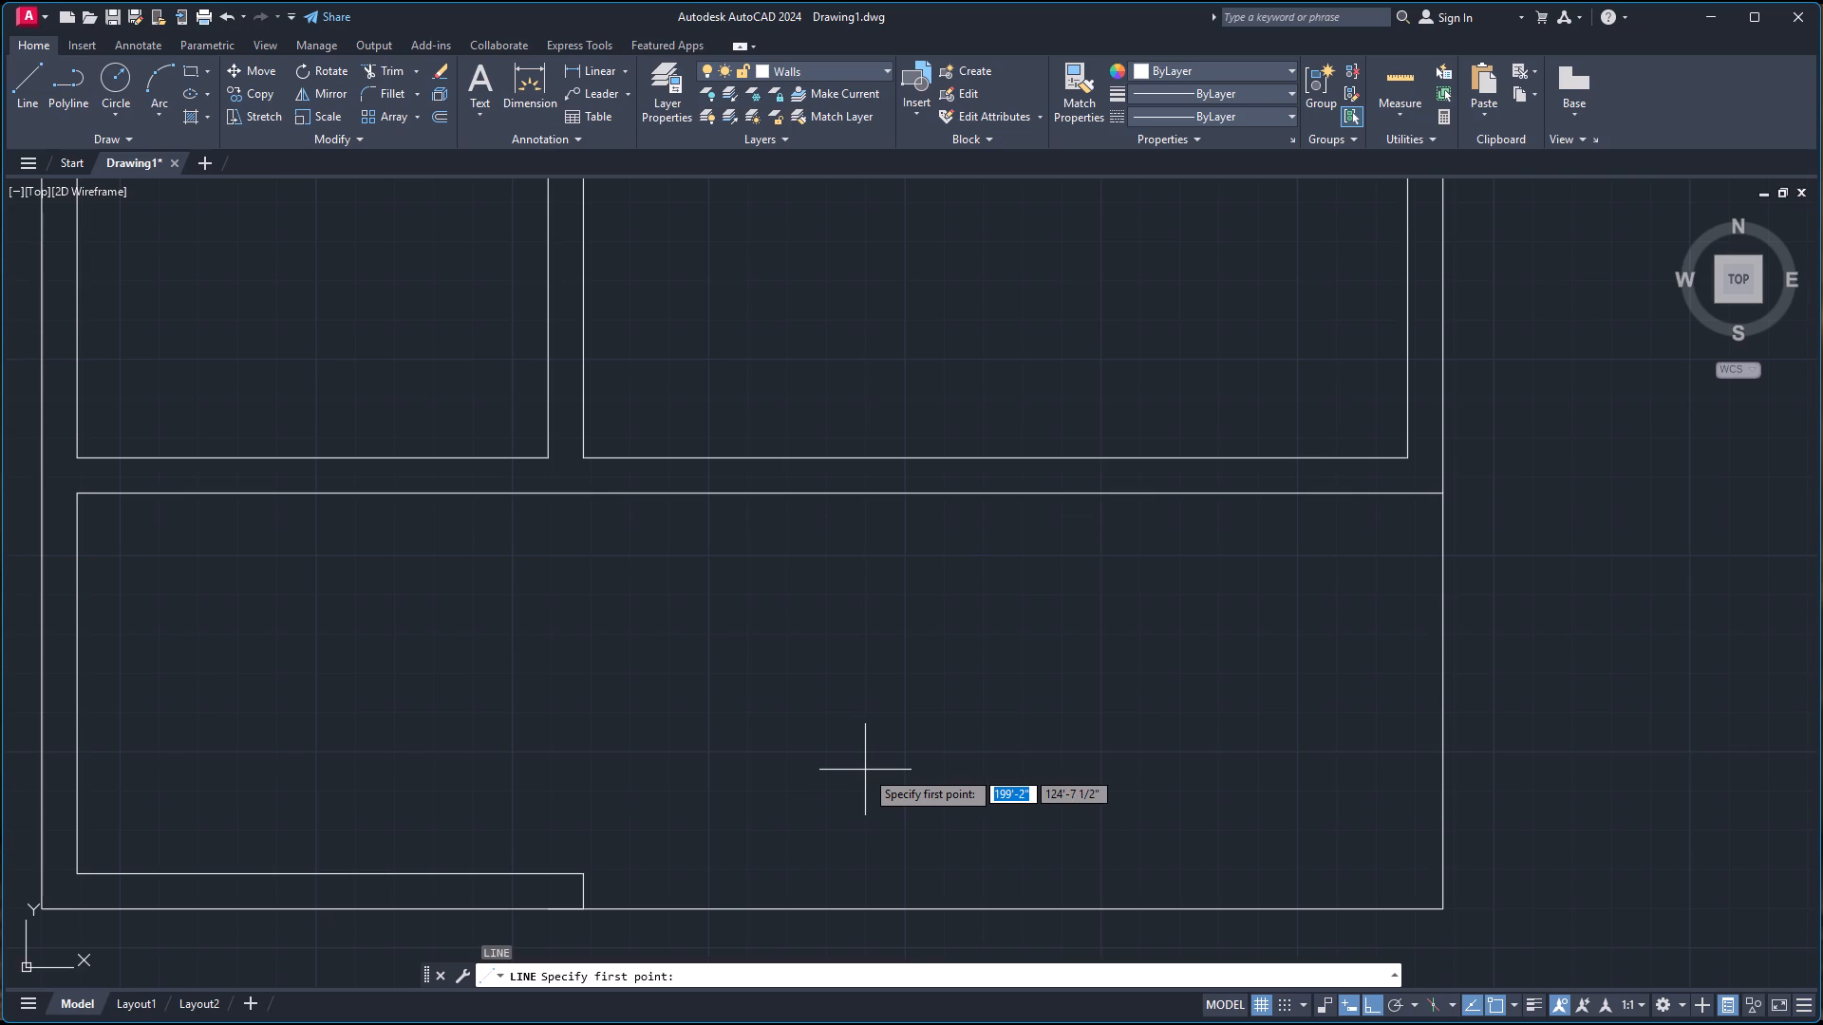
click(678, 97)
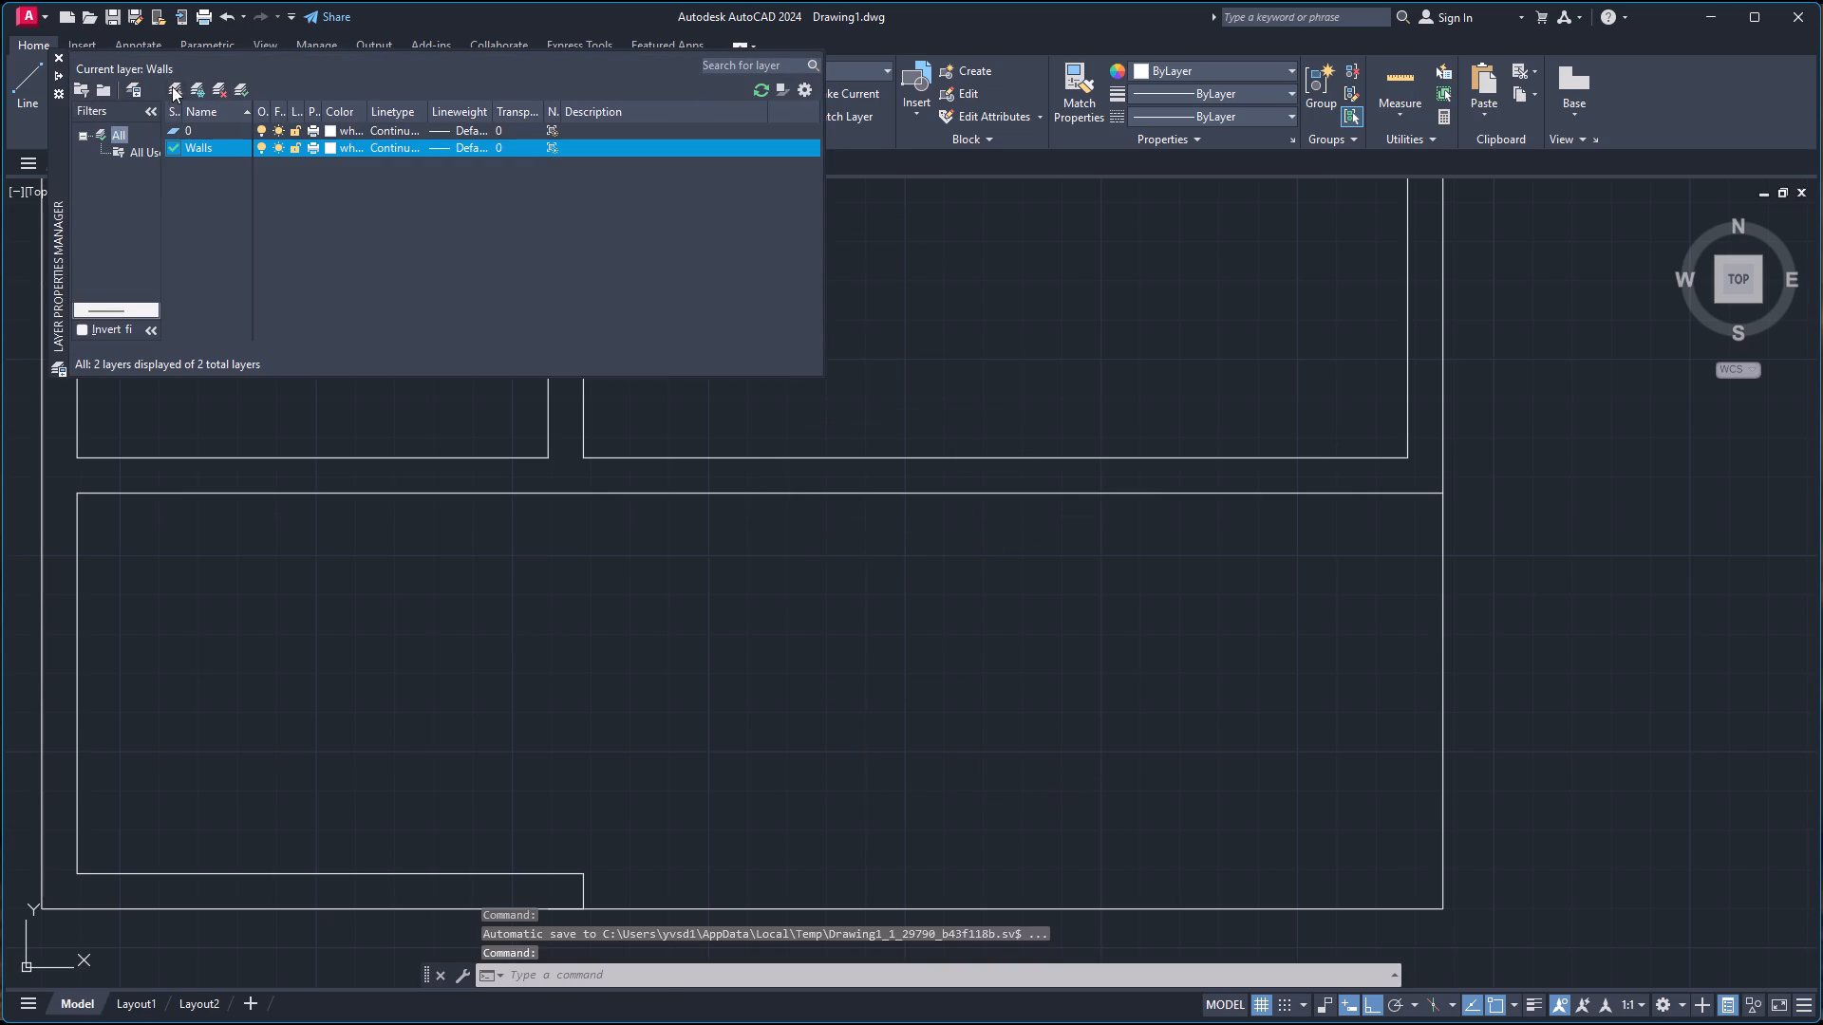
click(178, 90)
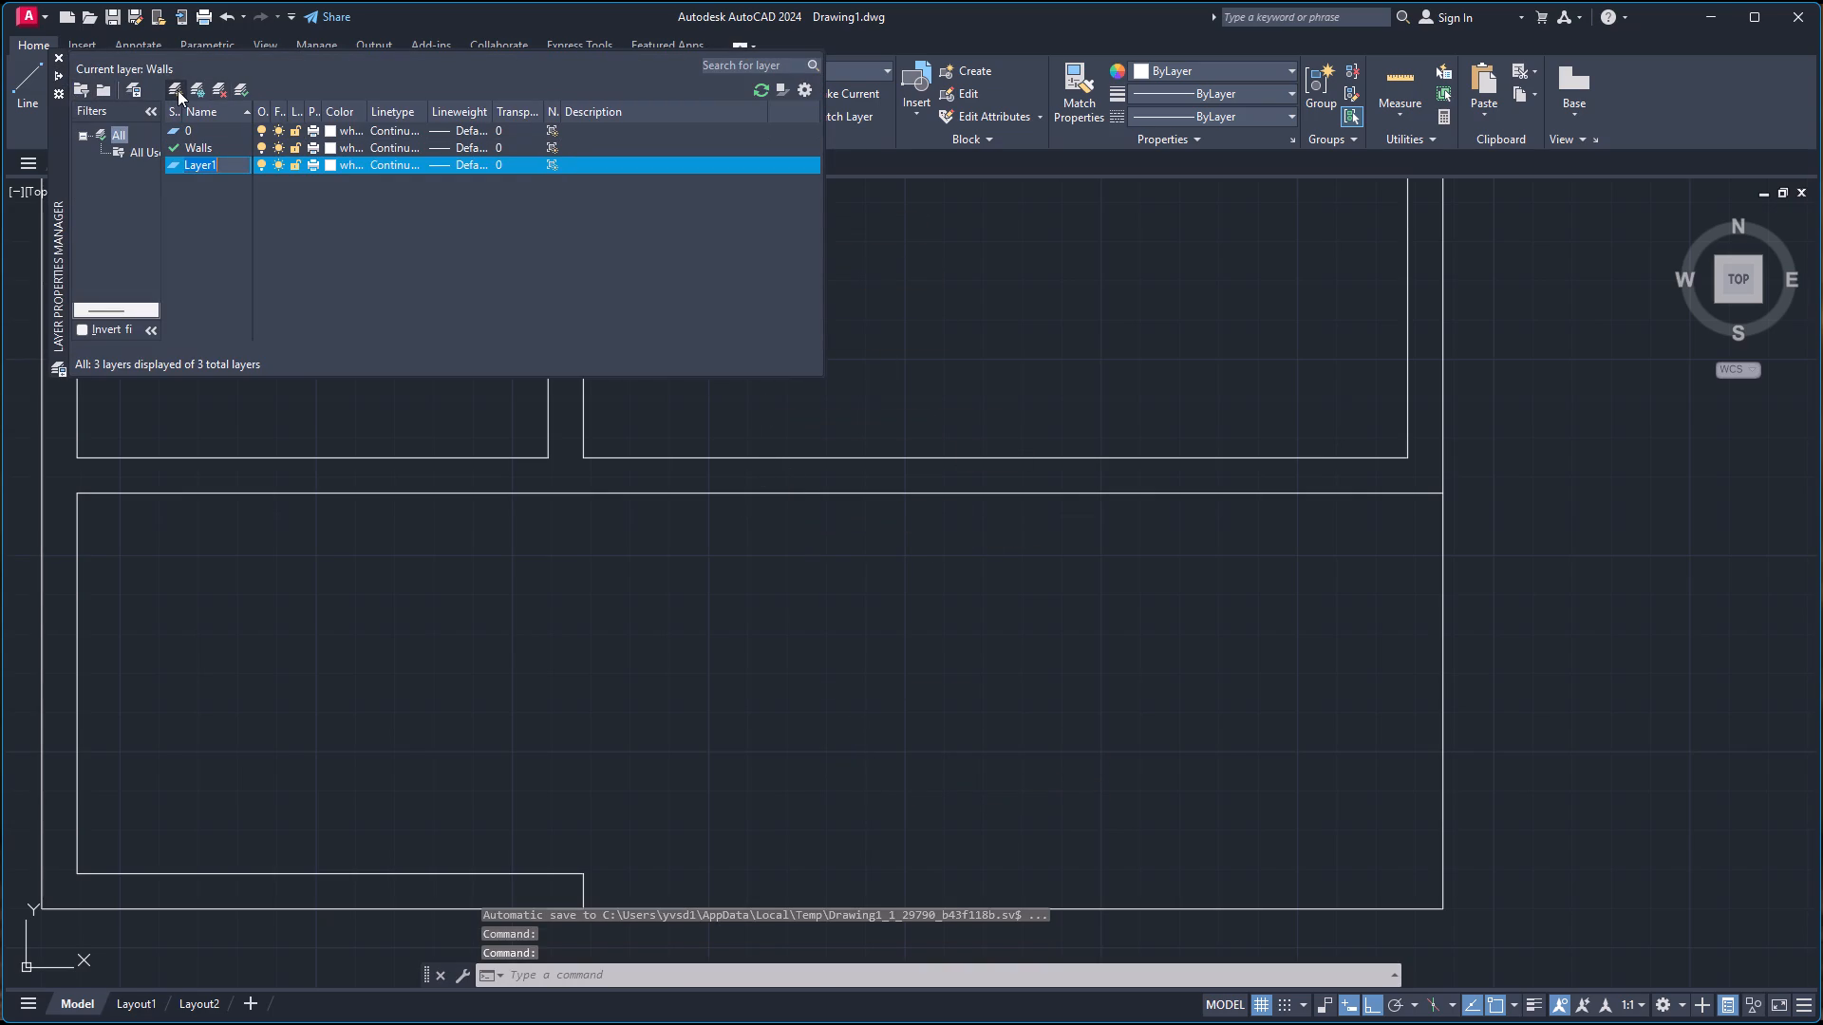
text(Steps)
key(Return)
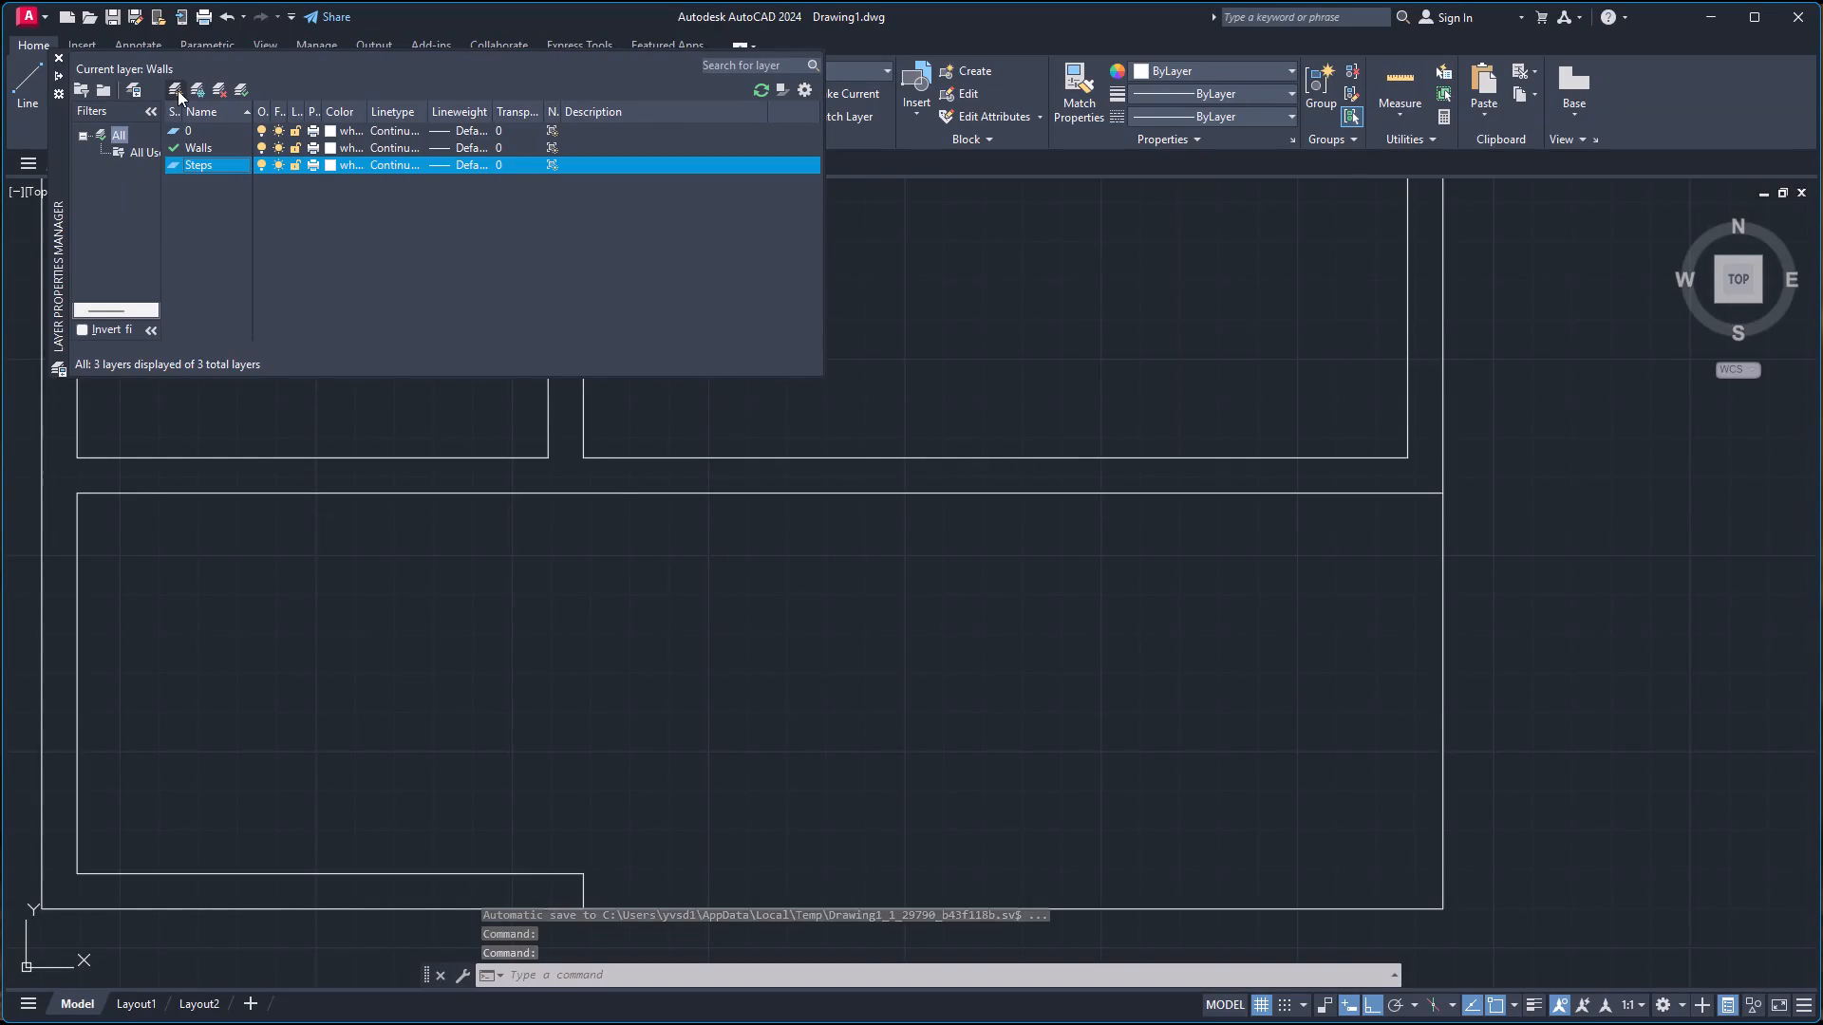
click(329, 163)
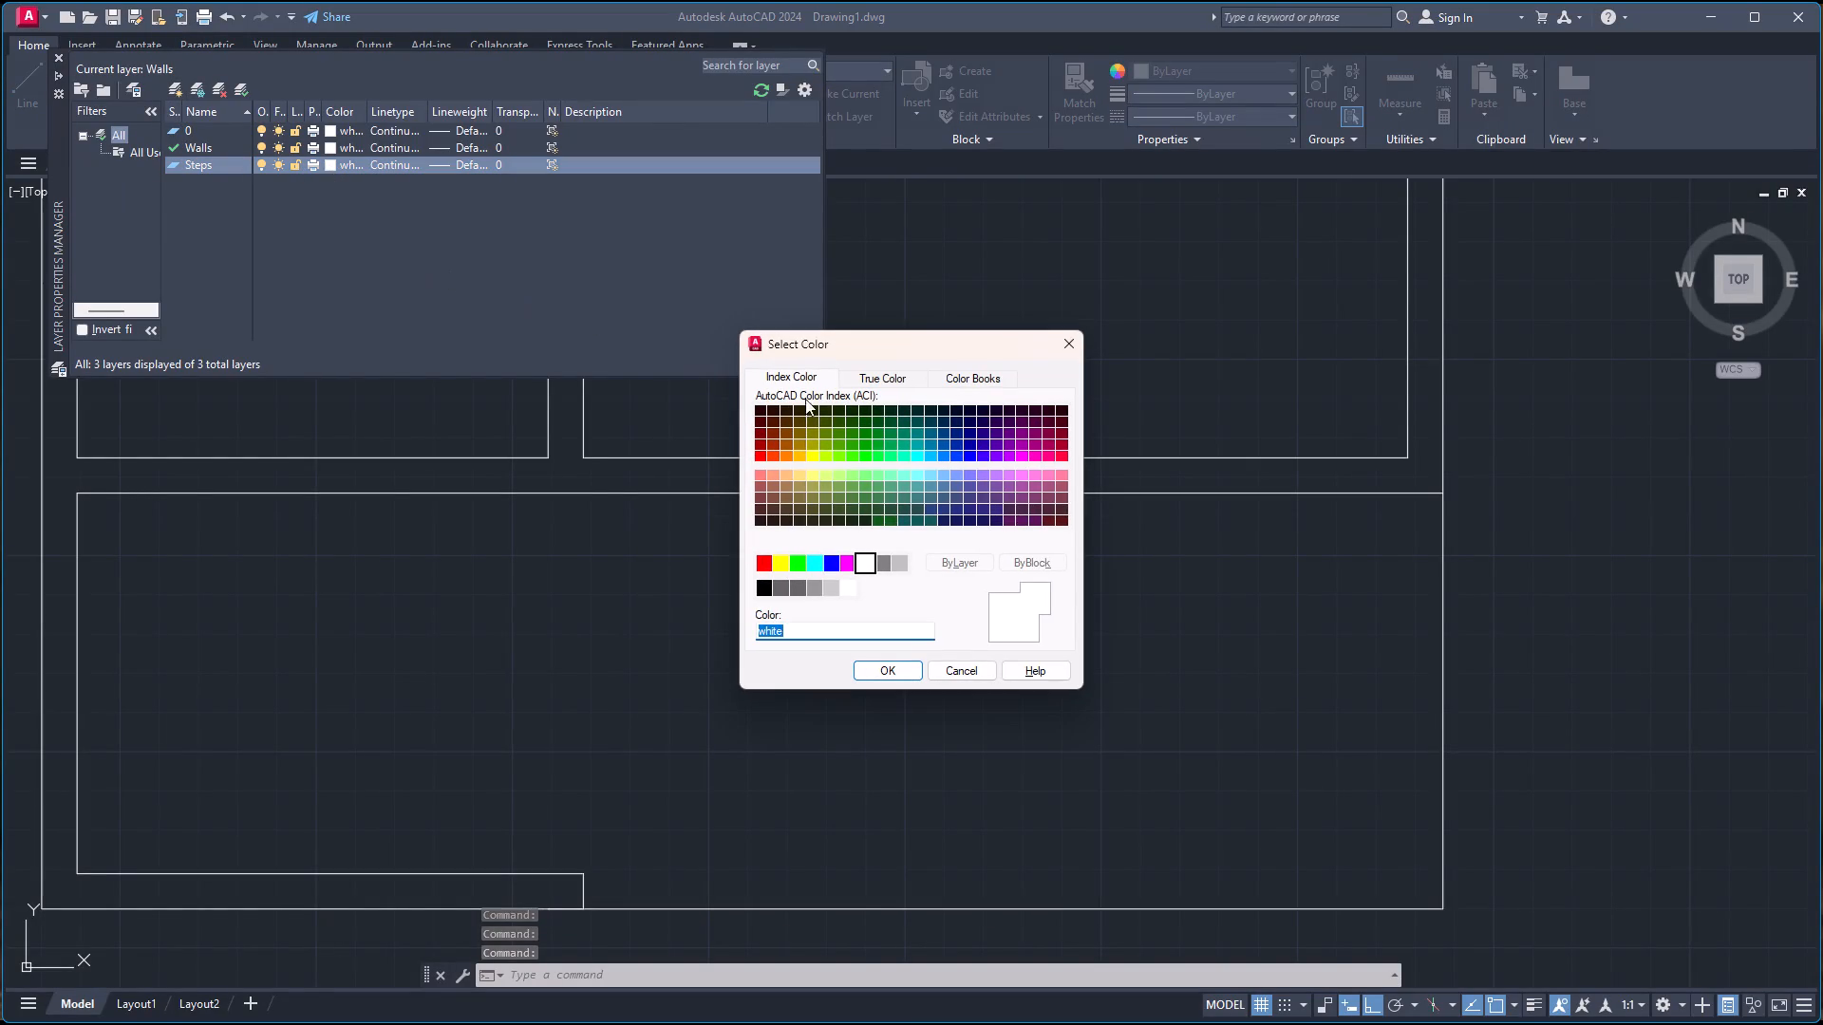
click(810, 457)
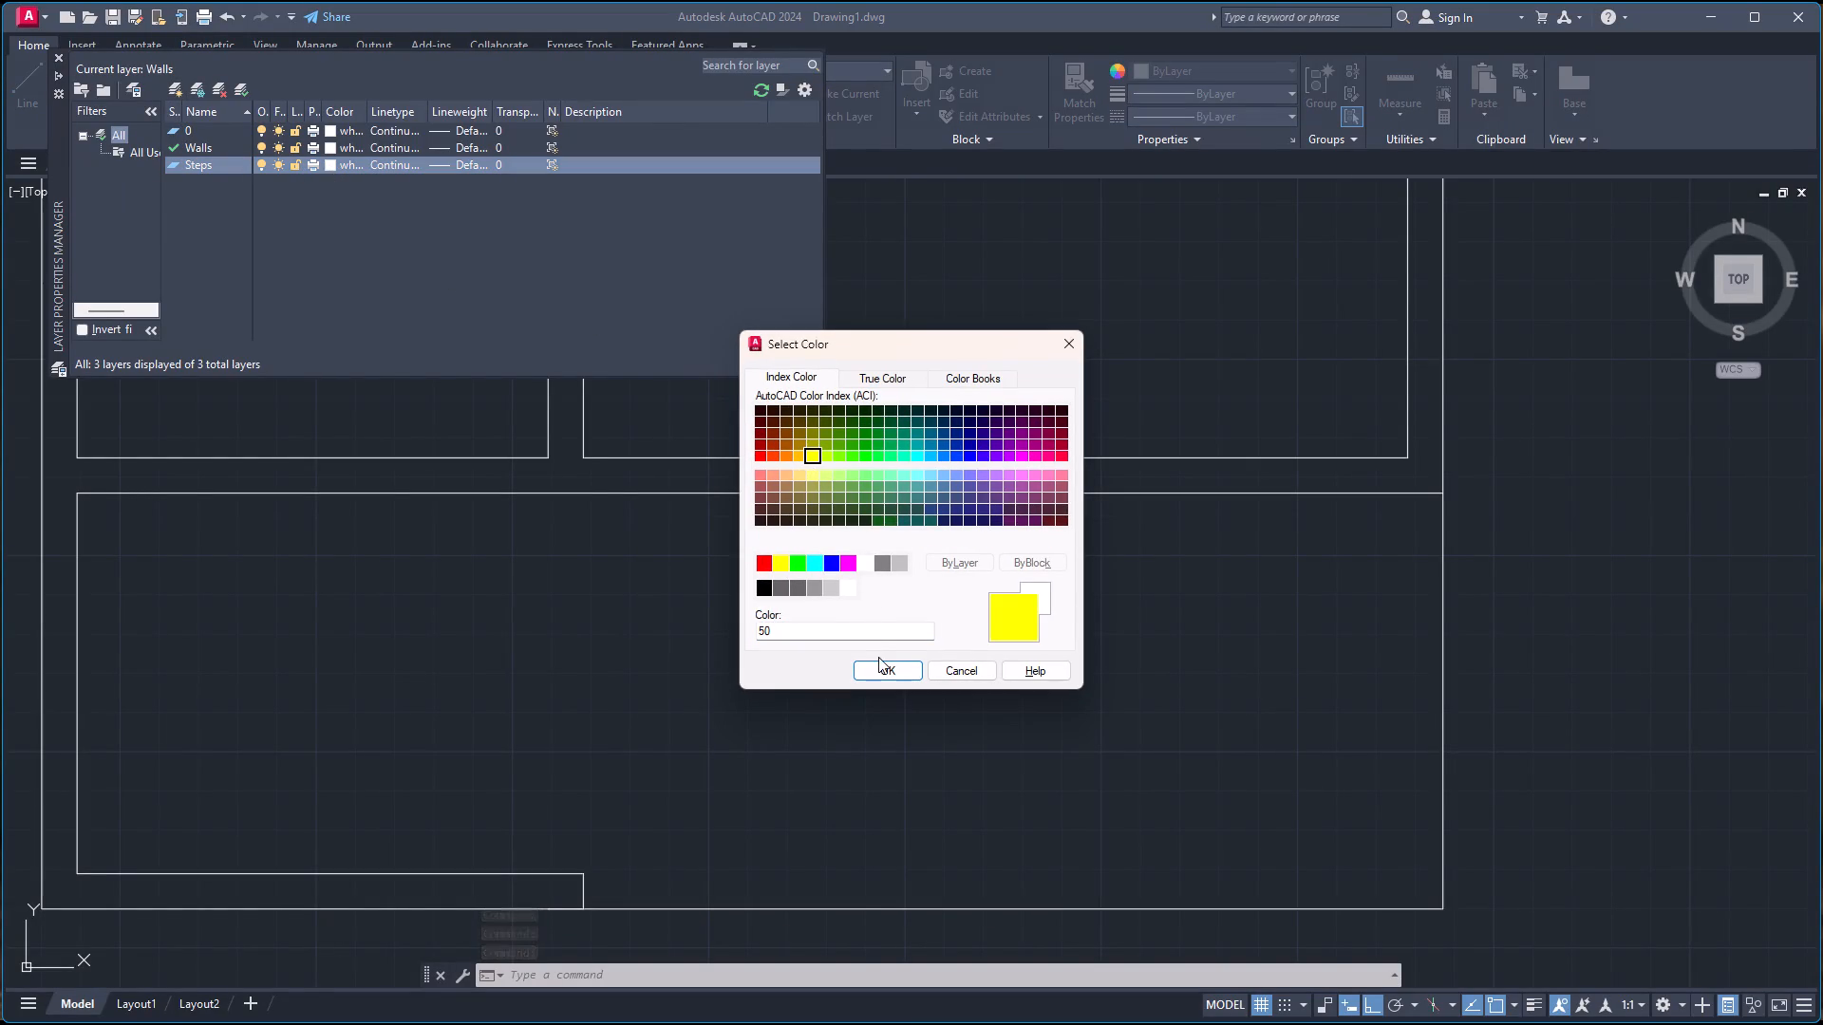
click(880, 663)
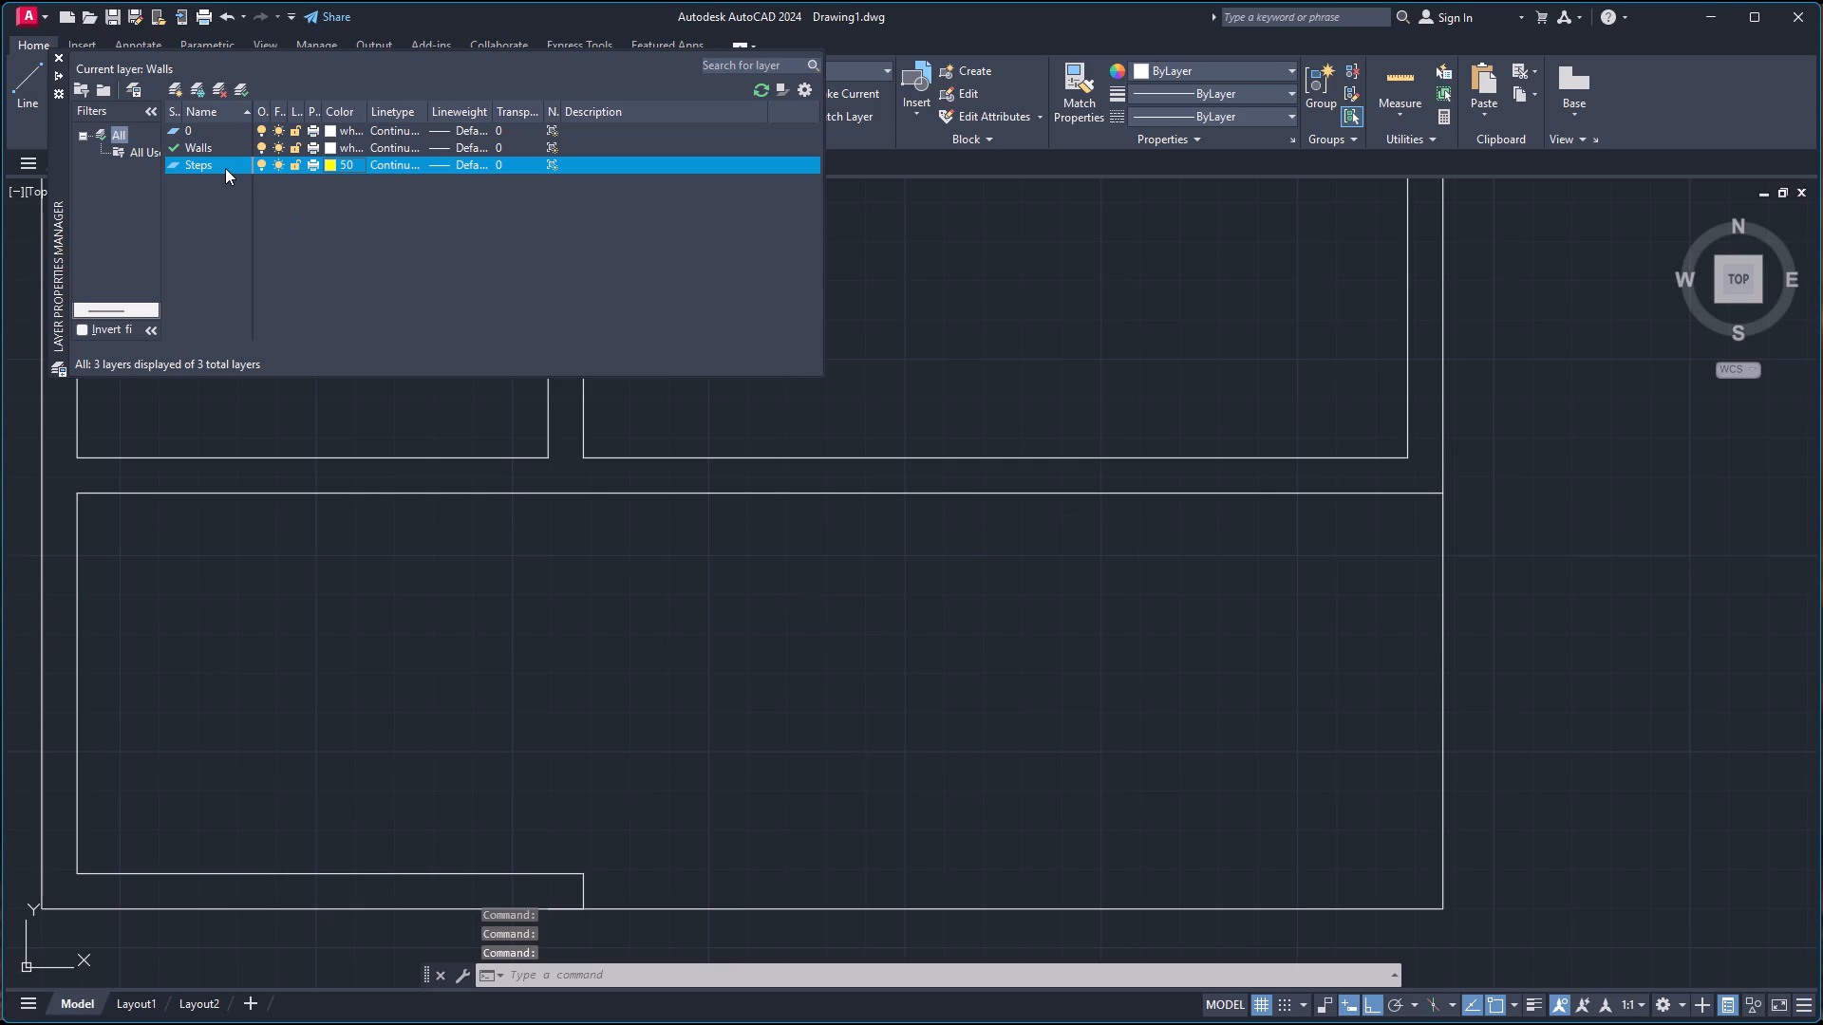
Make Steps the current layer and put the layer manager away.
double_click(224, 168)
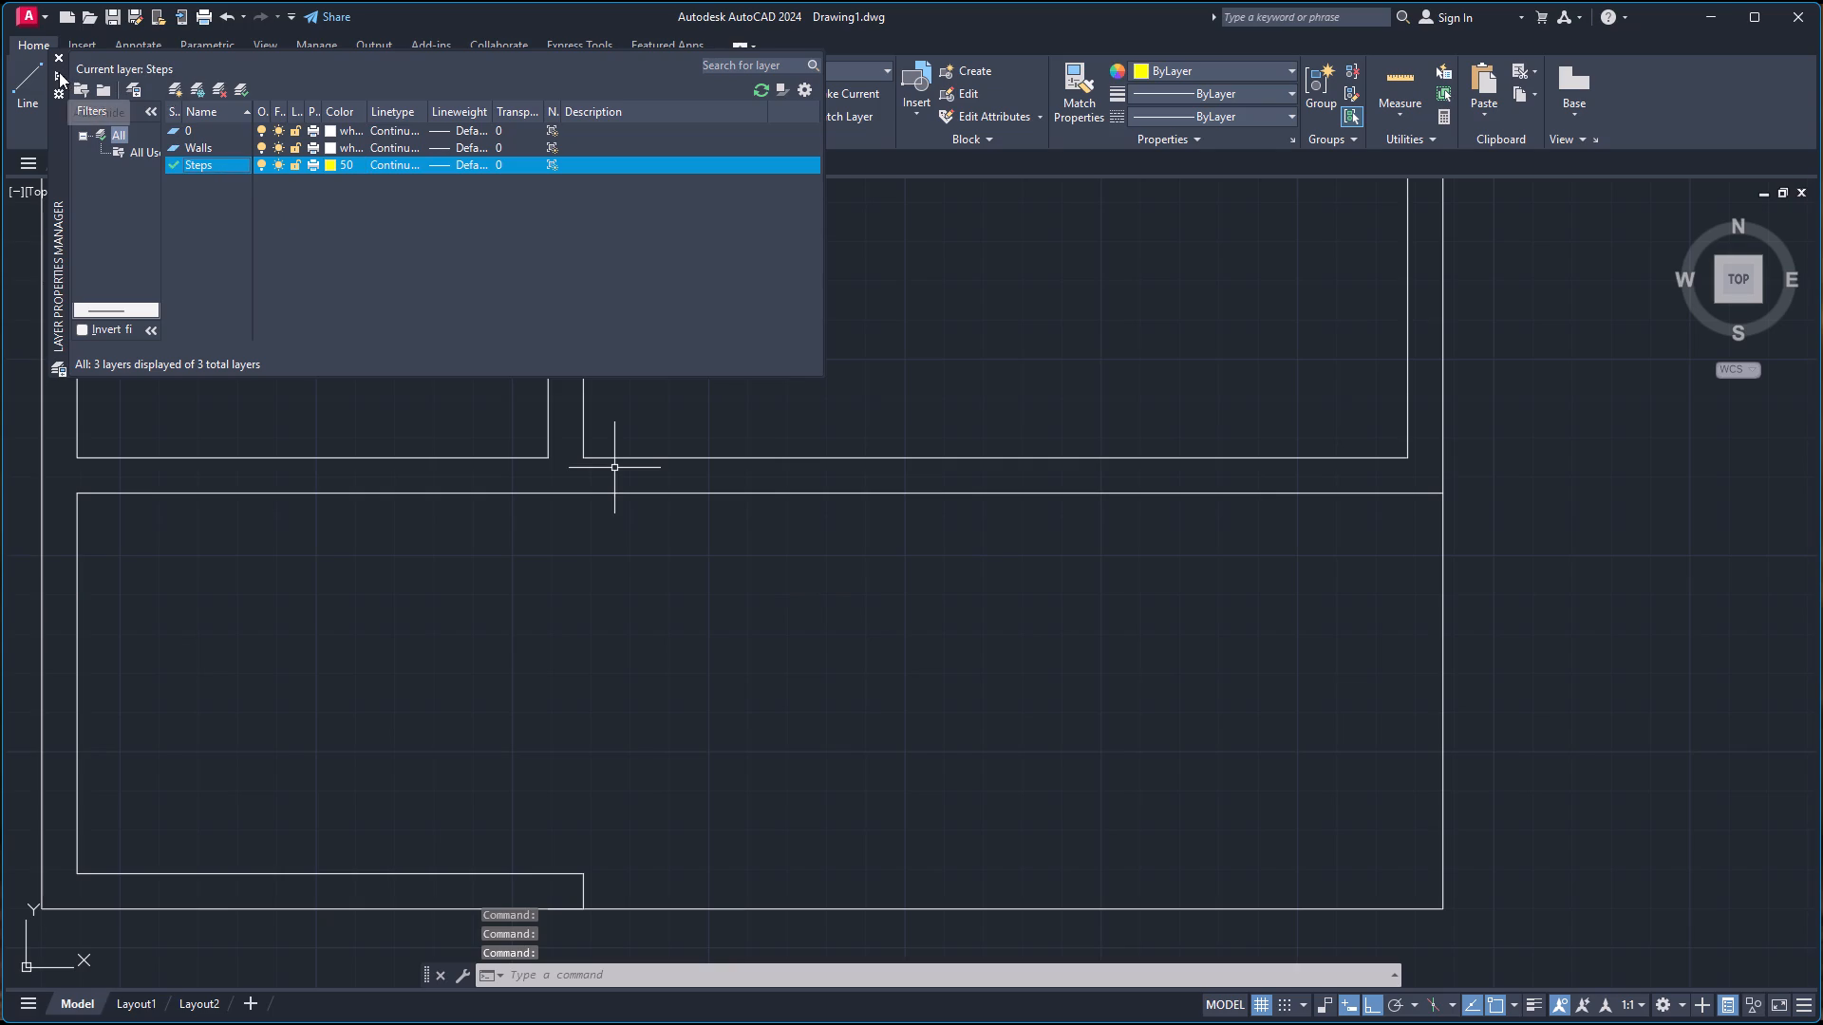
double_click(55, 72)
click(57, 75)
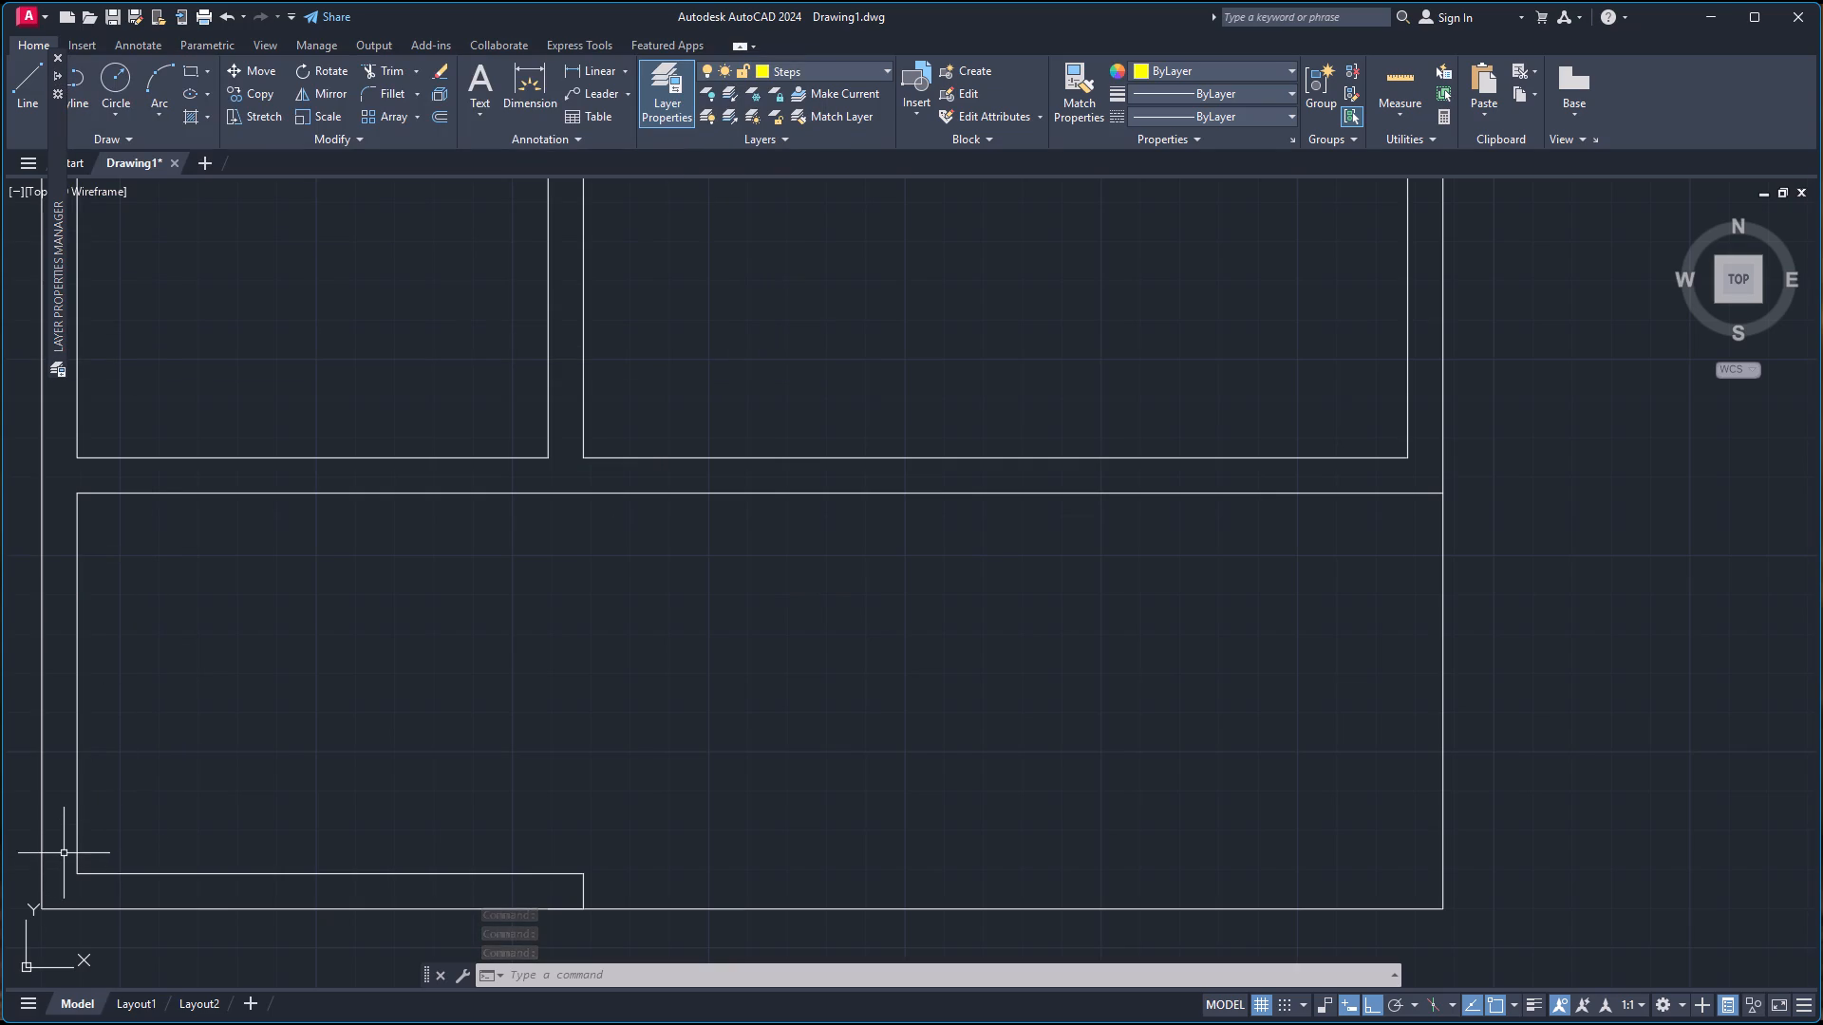
Draw a 10'-9" horizontal line into the bottom room from the midpoint of its left wall's inner face.
key(l)
key(Return)
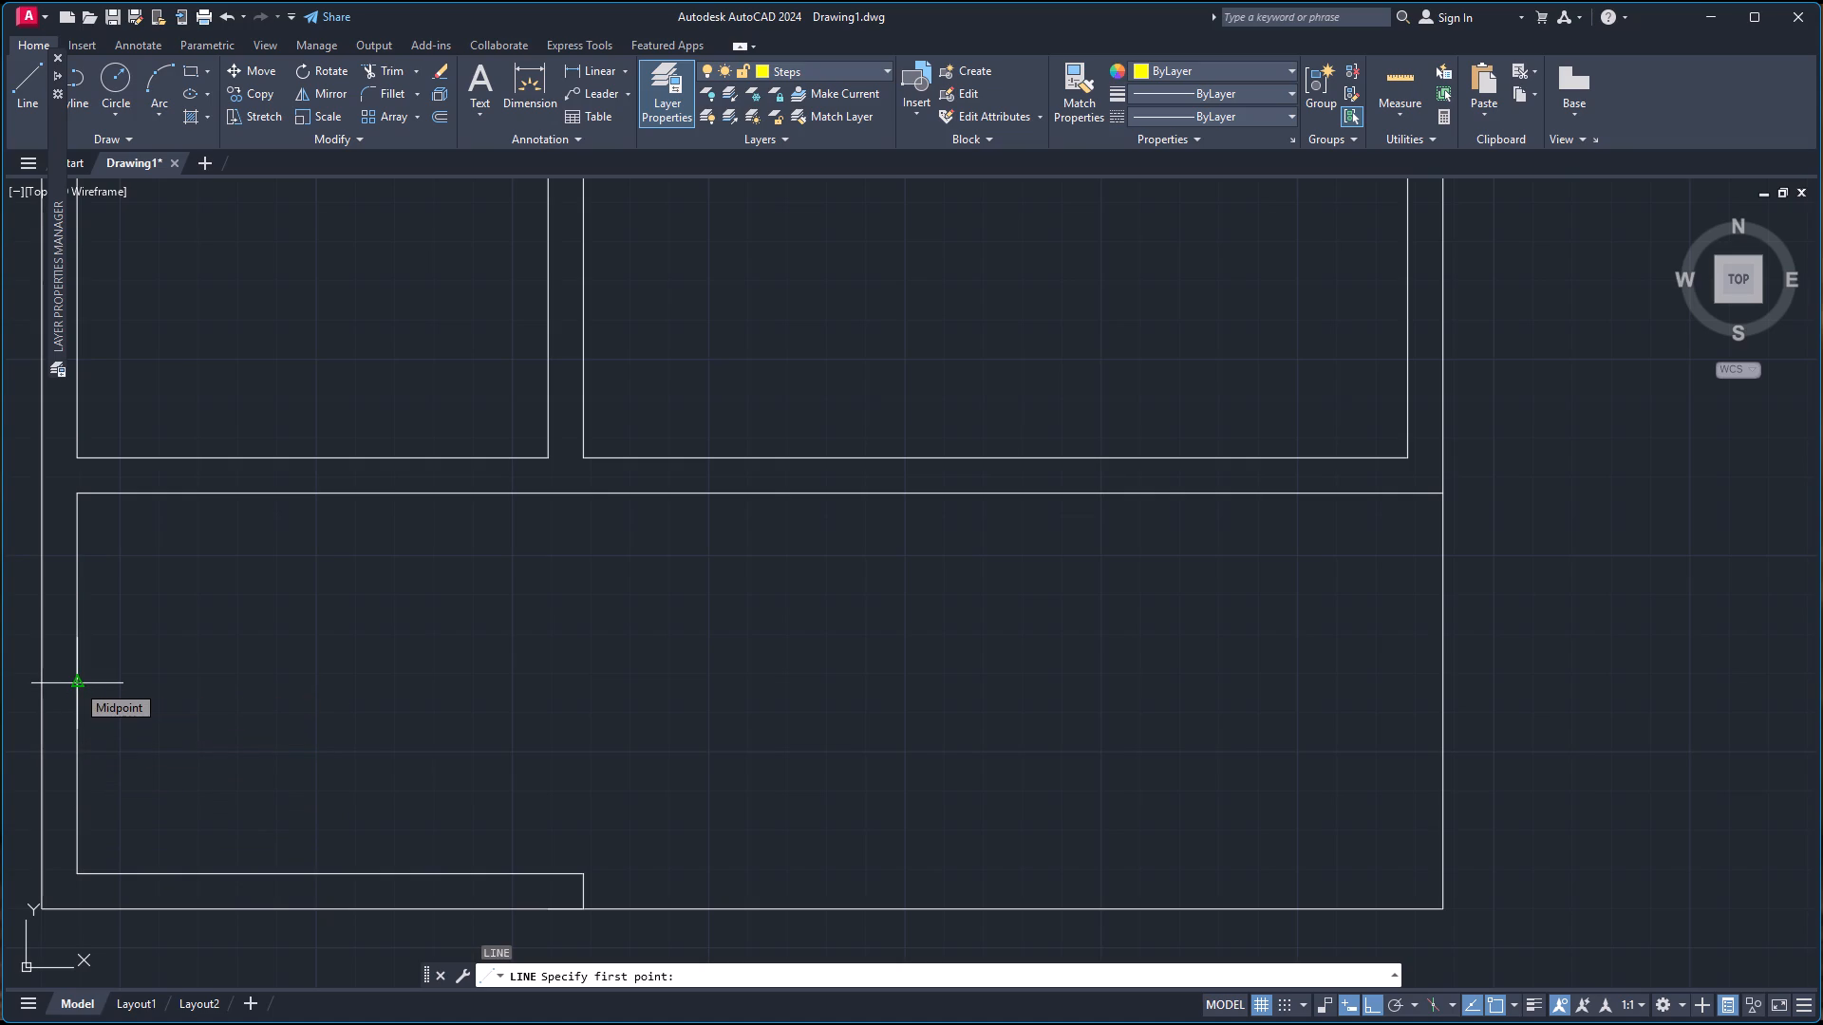
click(76, 683)
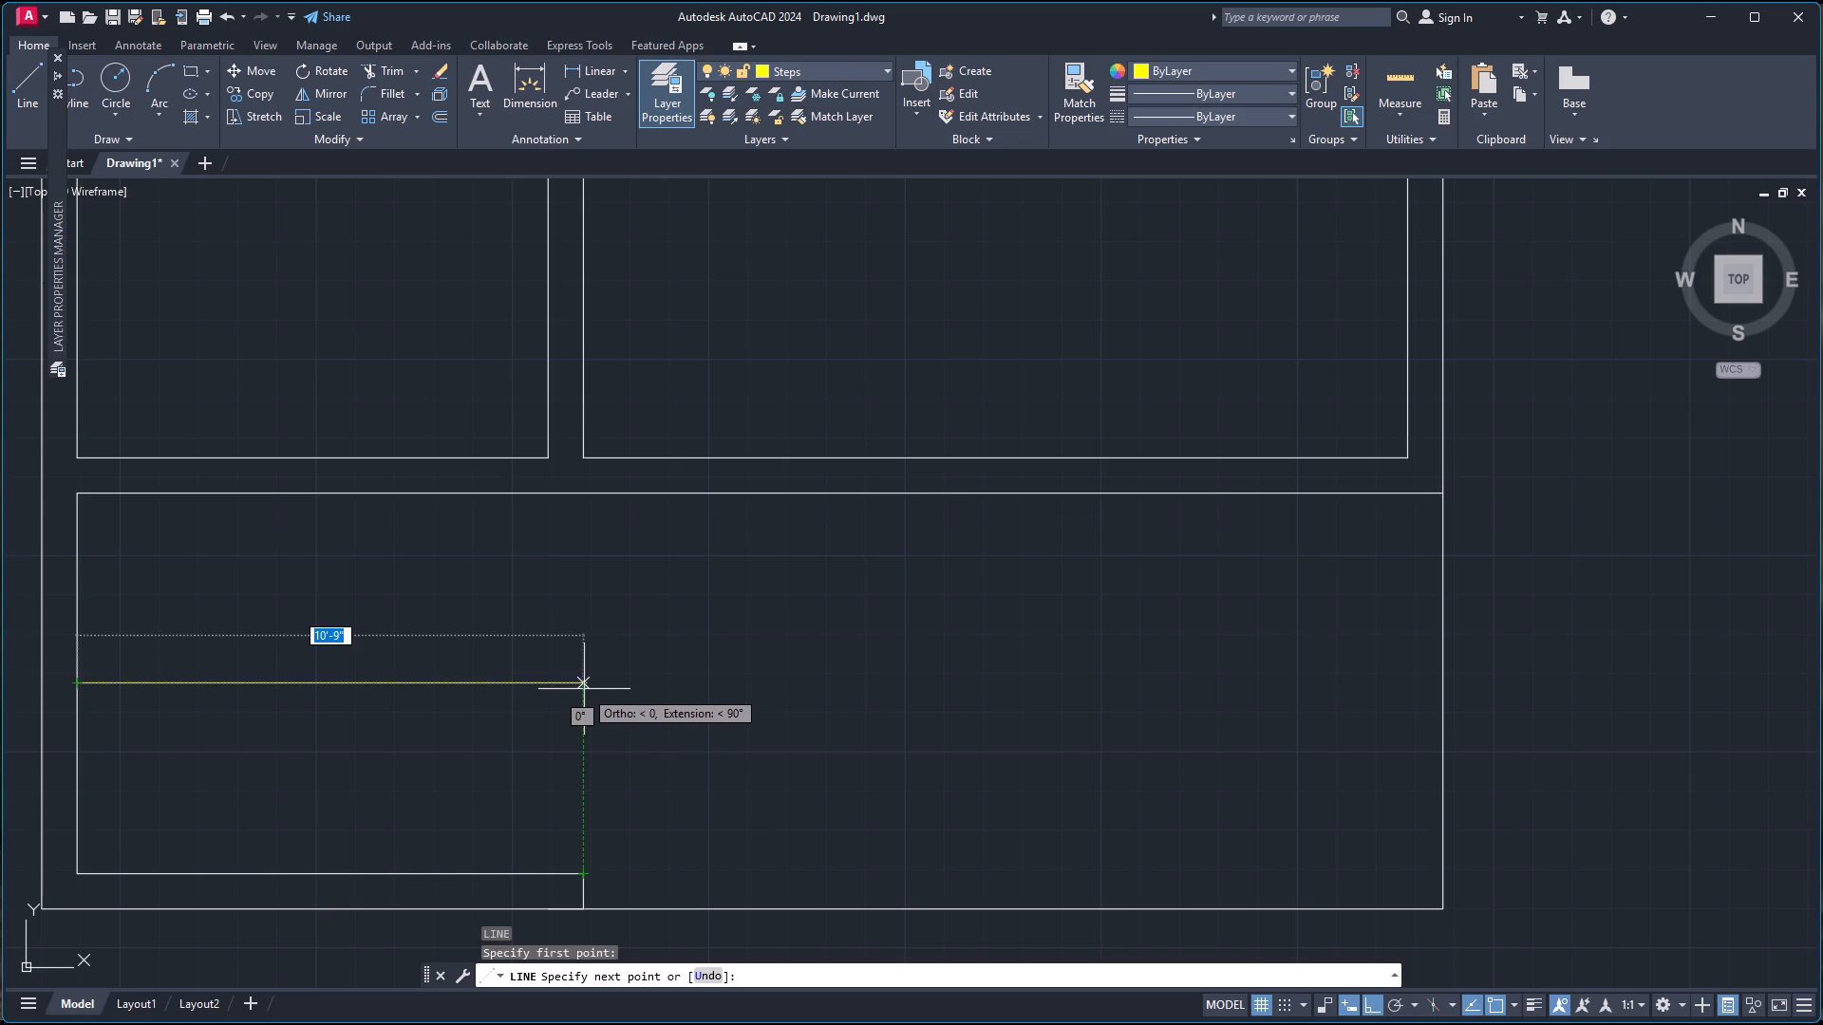
text(10'-9)
key(Return)
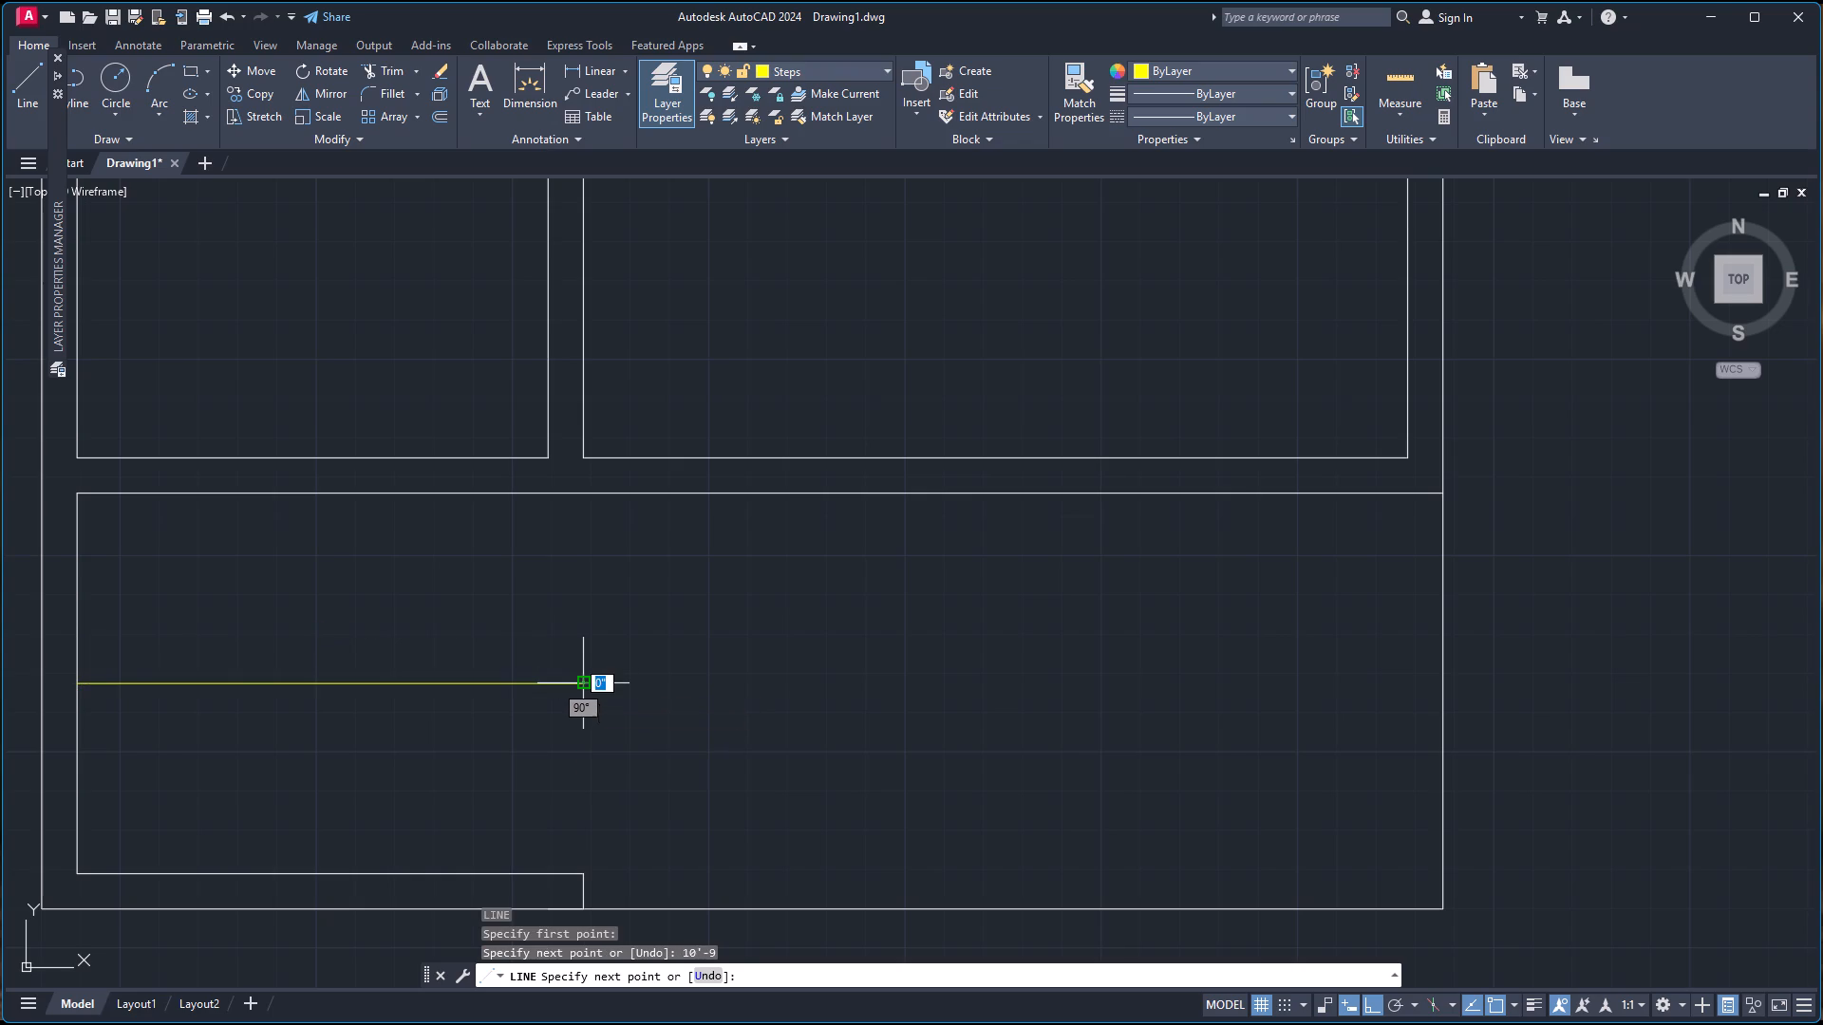
key(space)
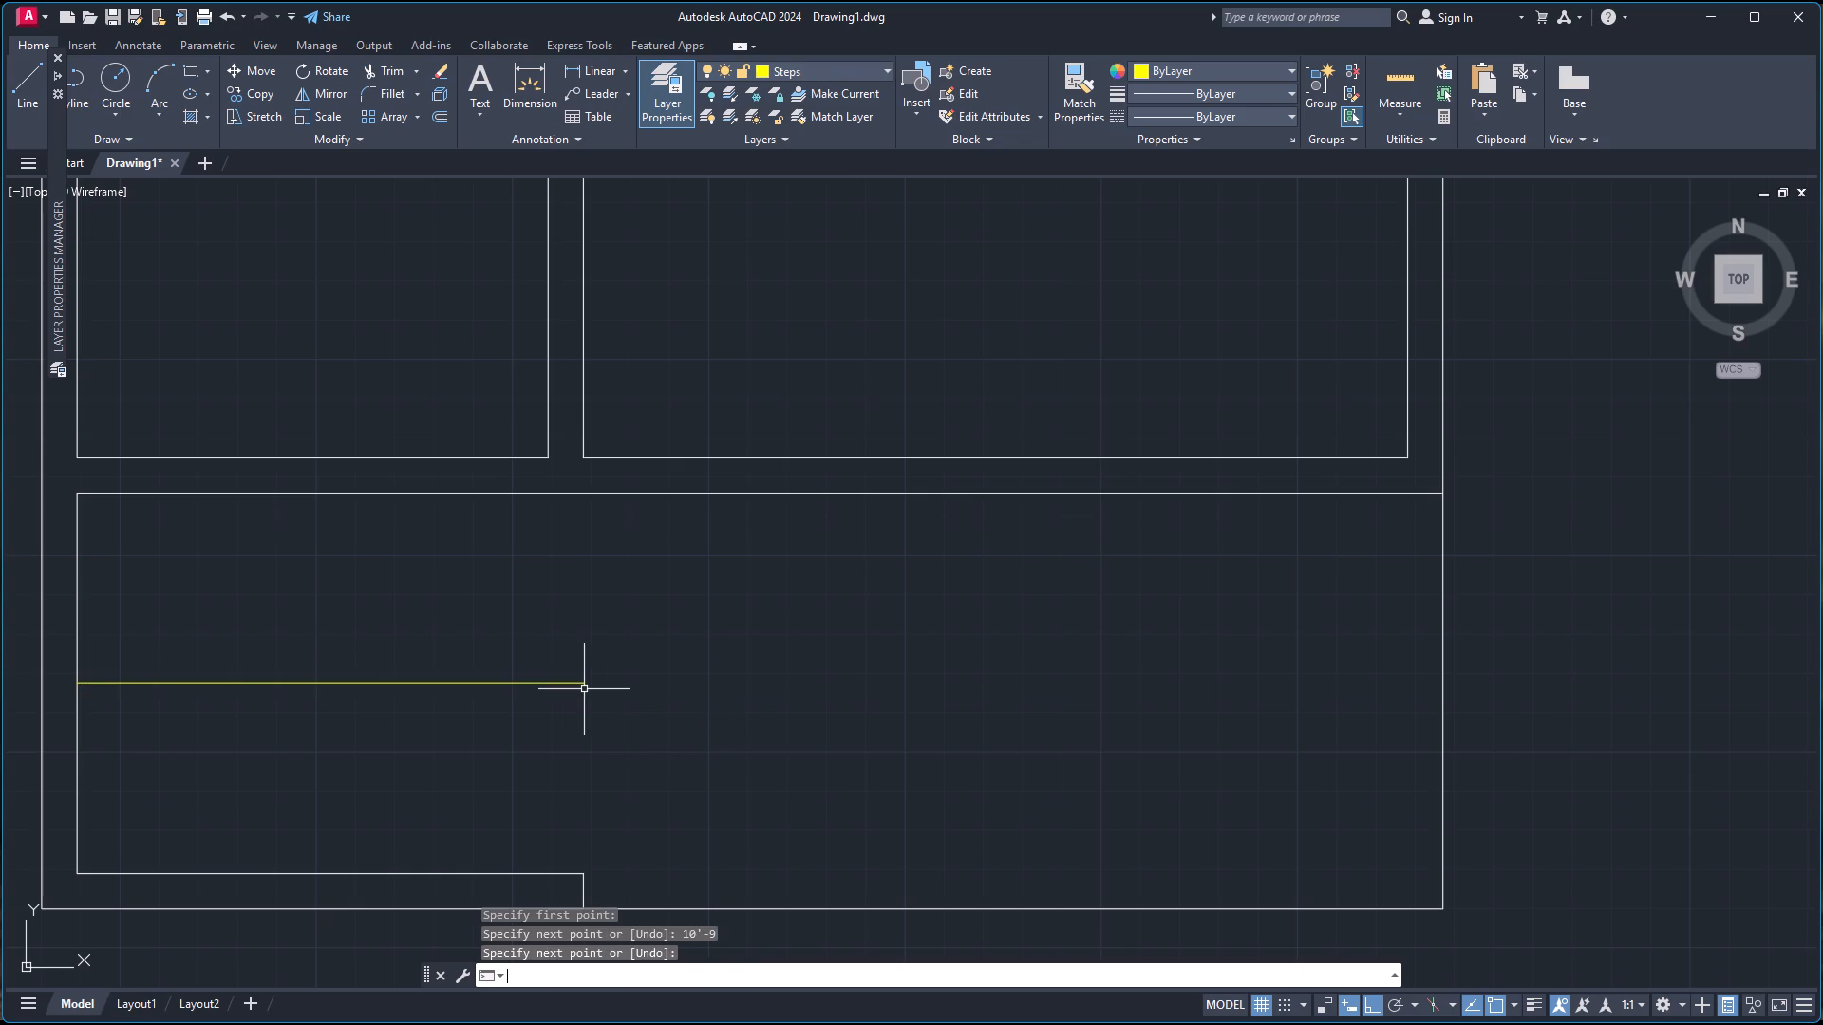
Draw a vertical line about 8'-1" long from the short bottom wall's inner end corner up to the wall line above.
key(space)
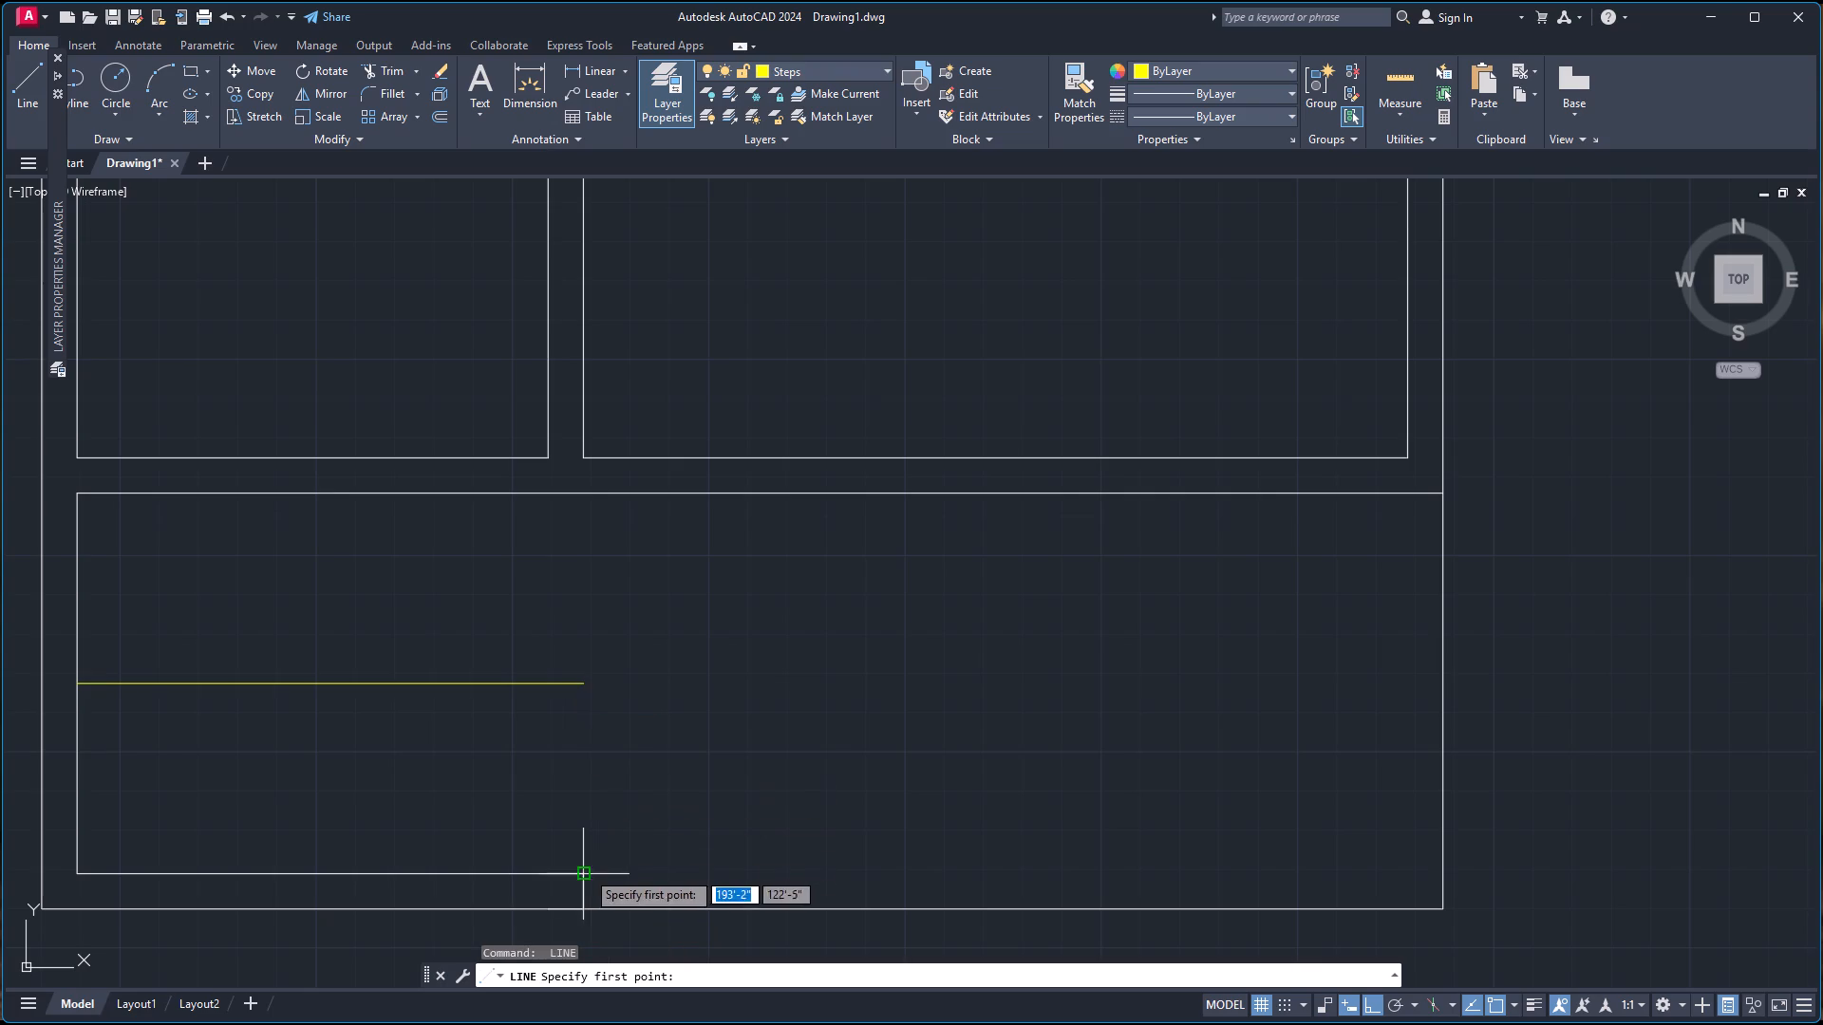
click(584, 868)
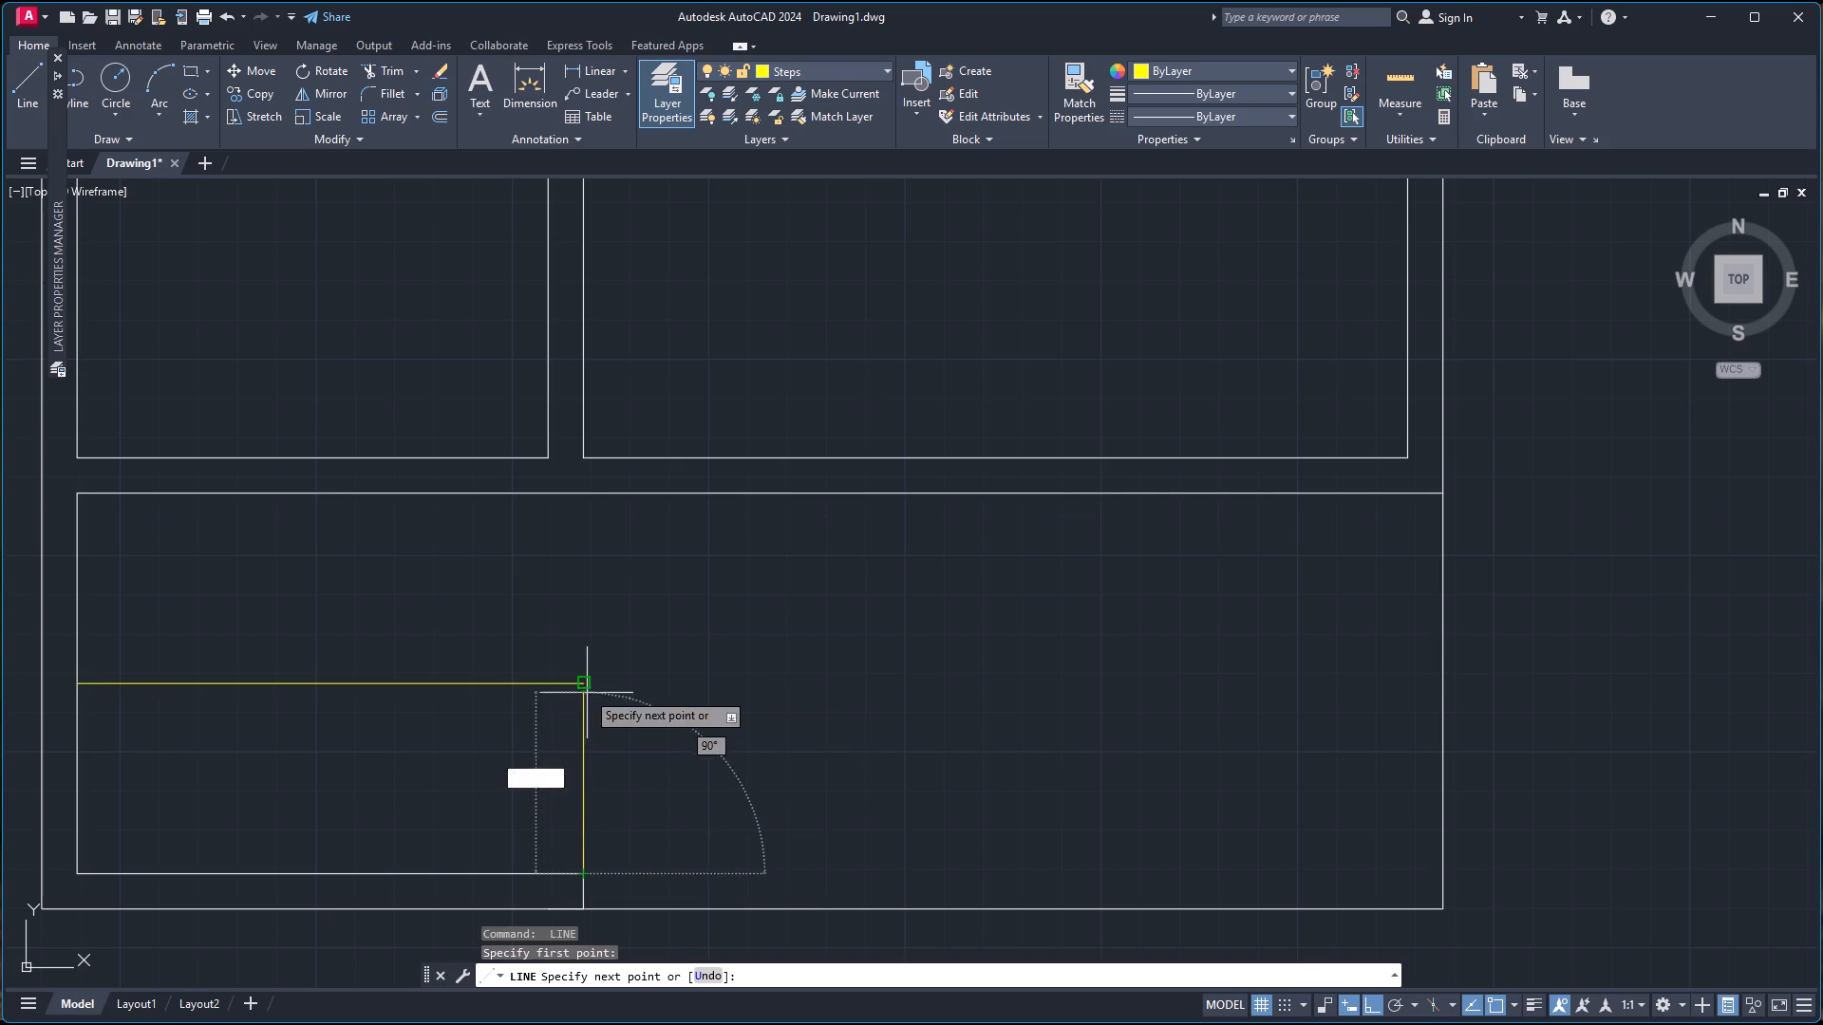
click(584, 496)
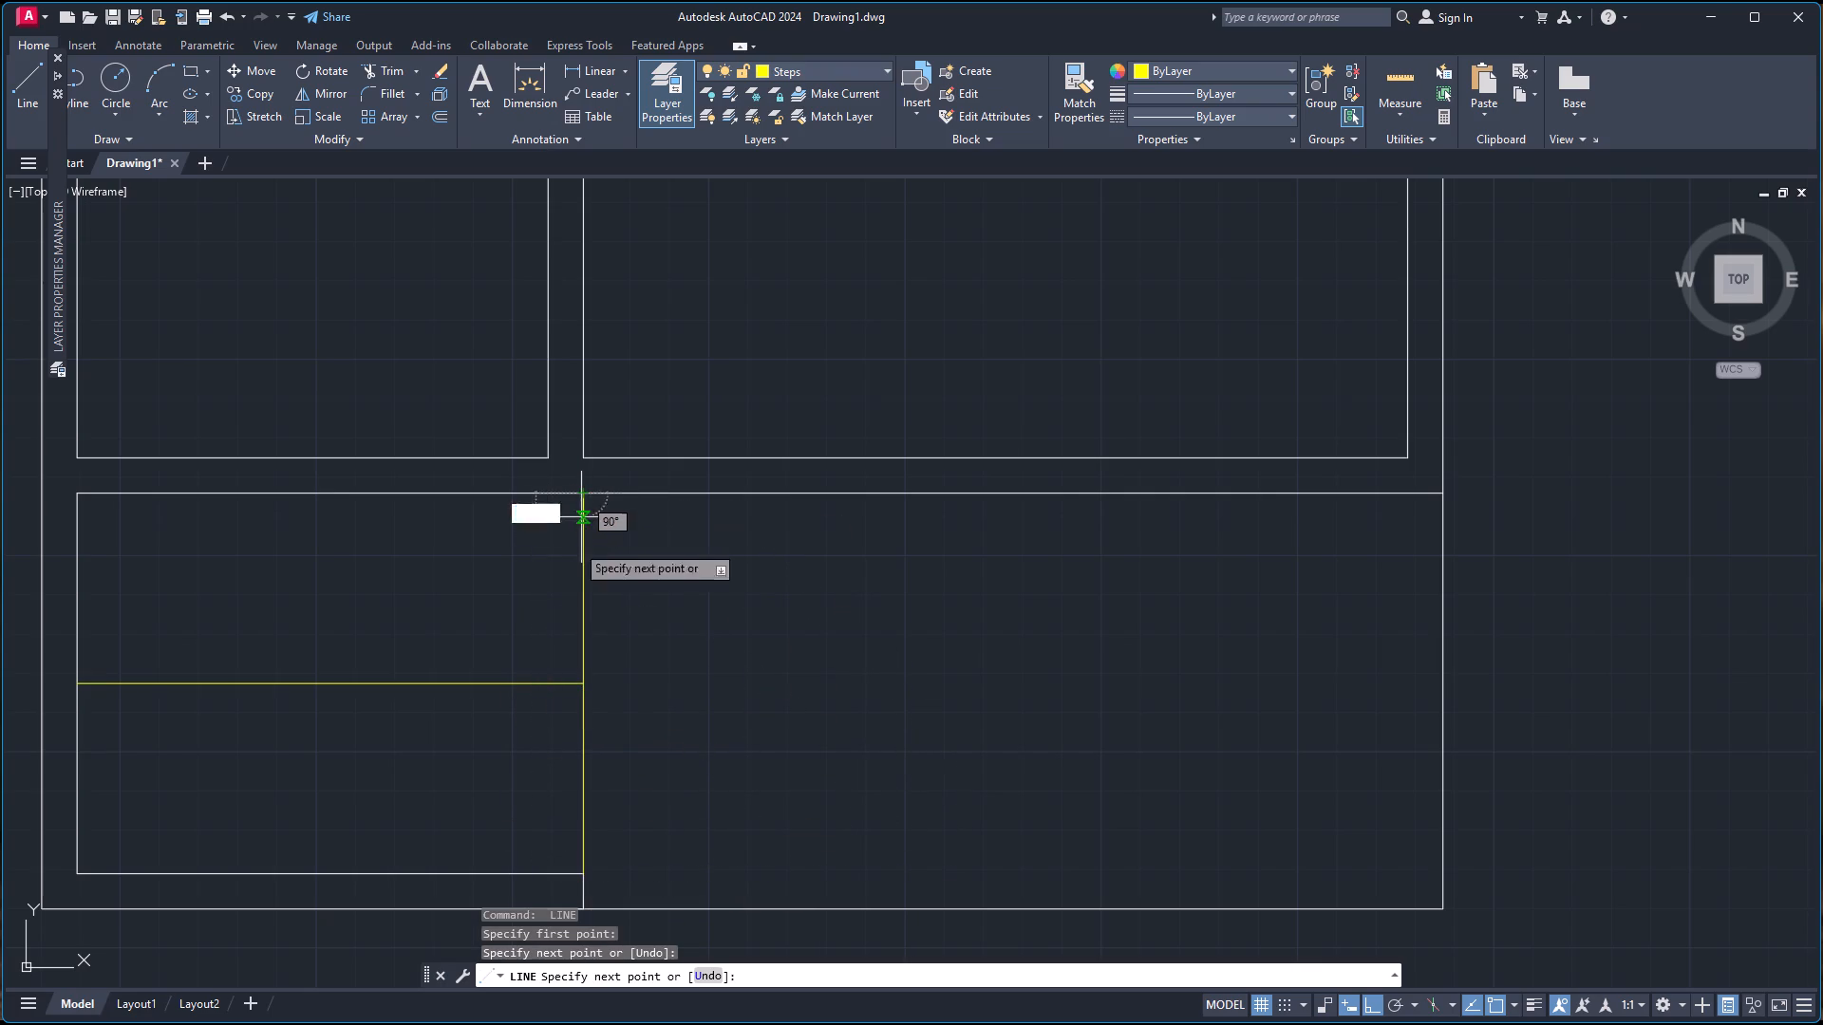
key(space)
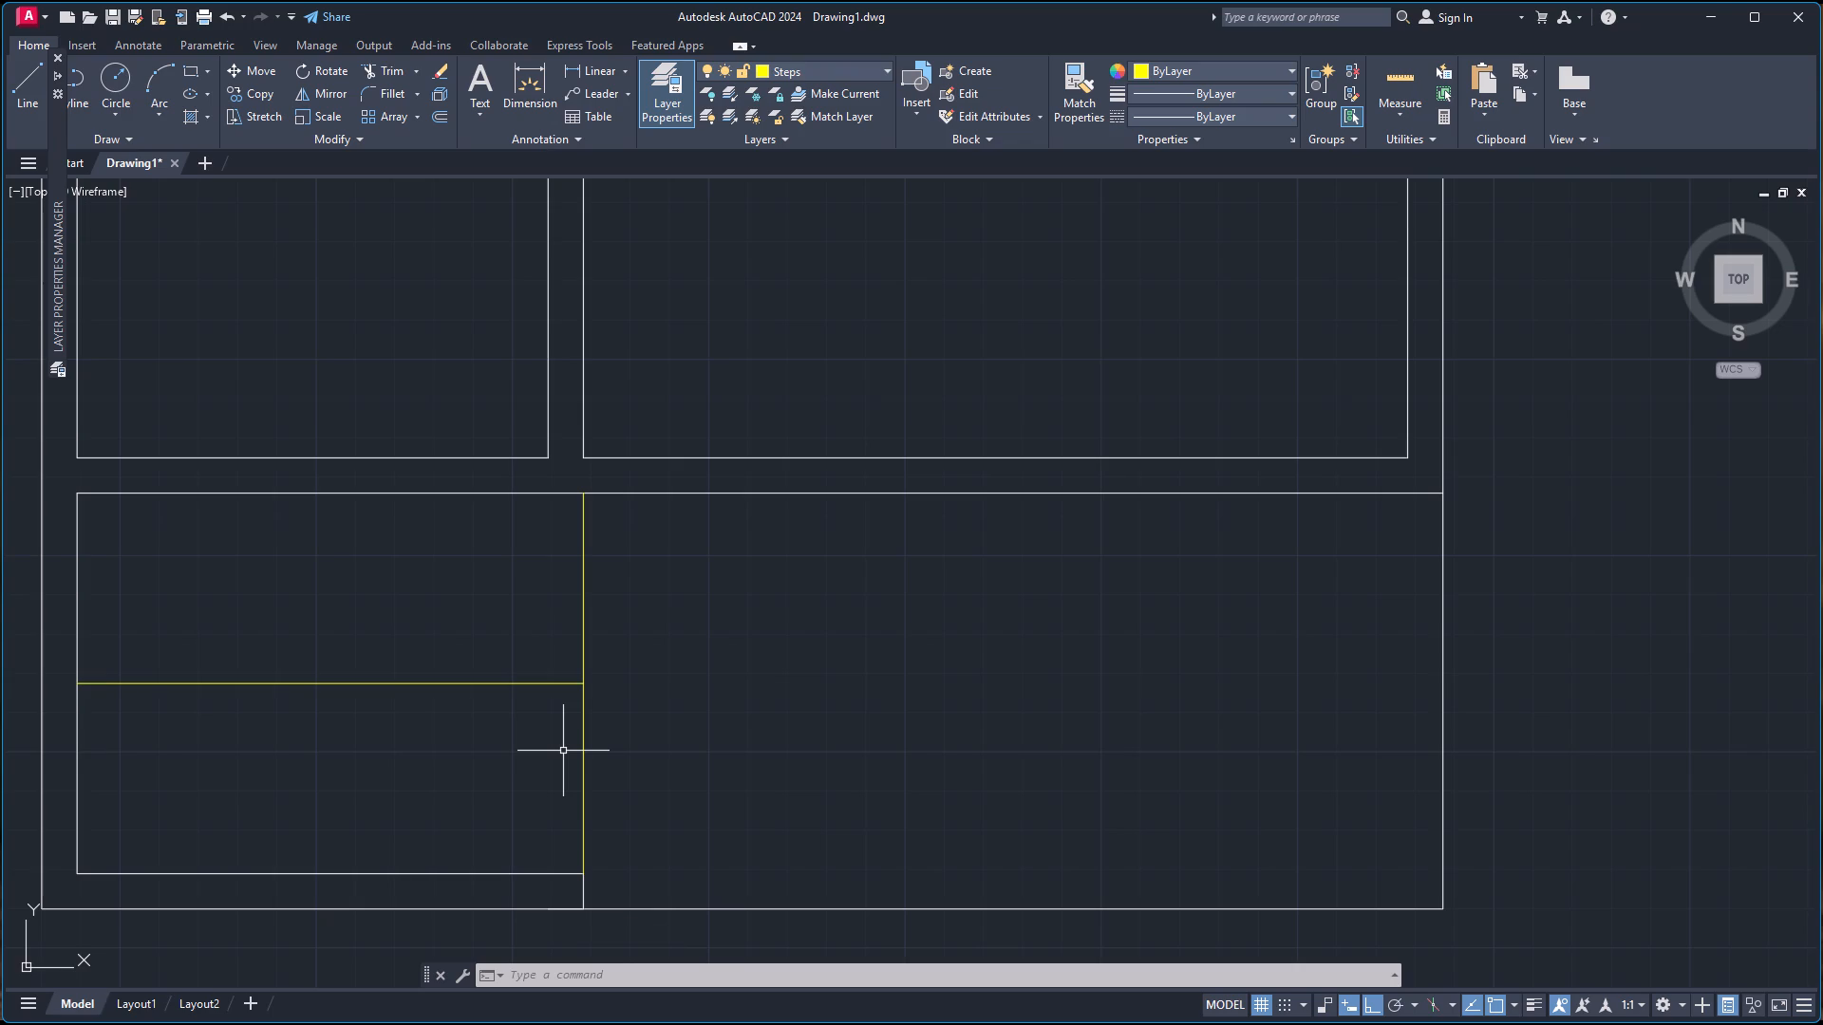
Offset the horizontal Steps line 10" below and 10" above itself.
key(o)
key(Return)
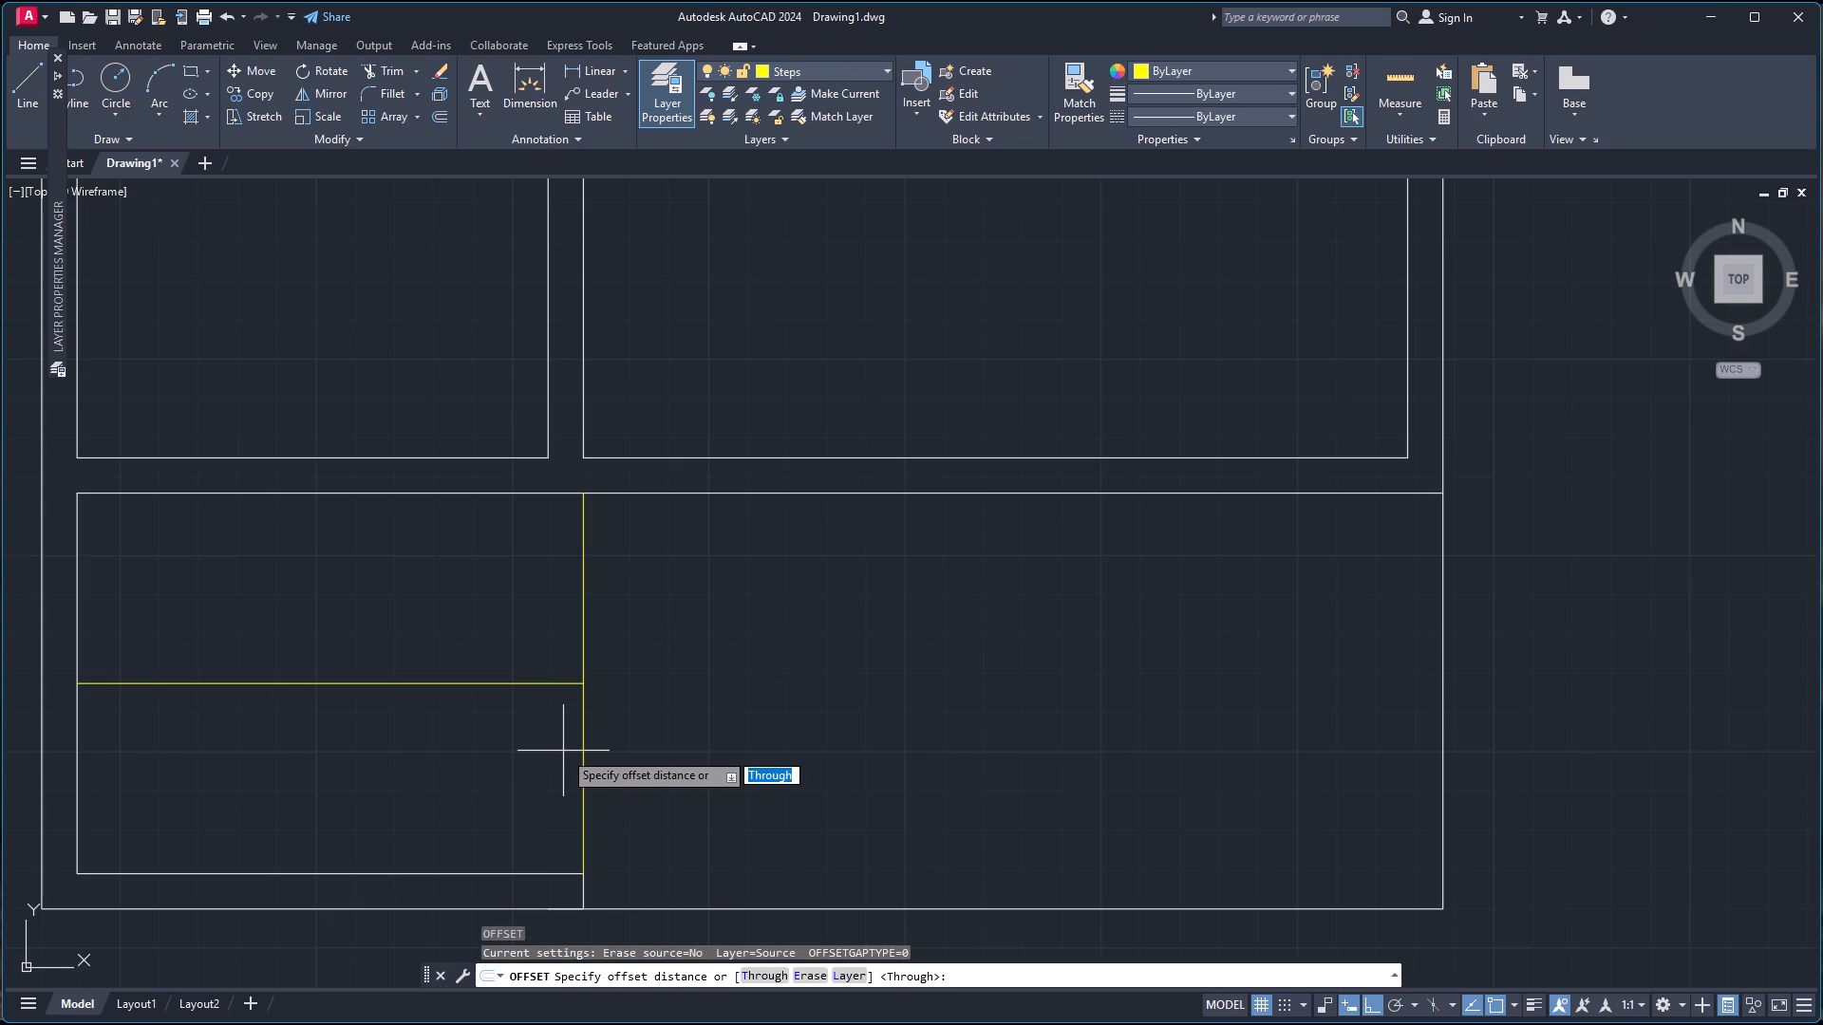
key(Return)
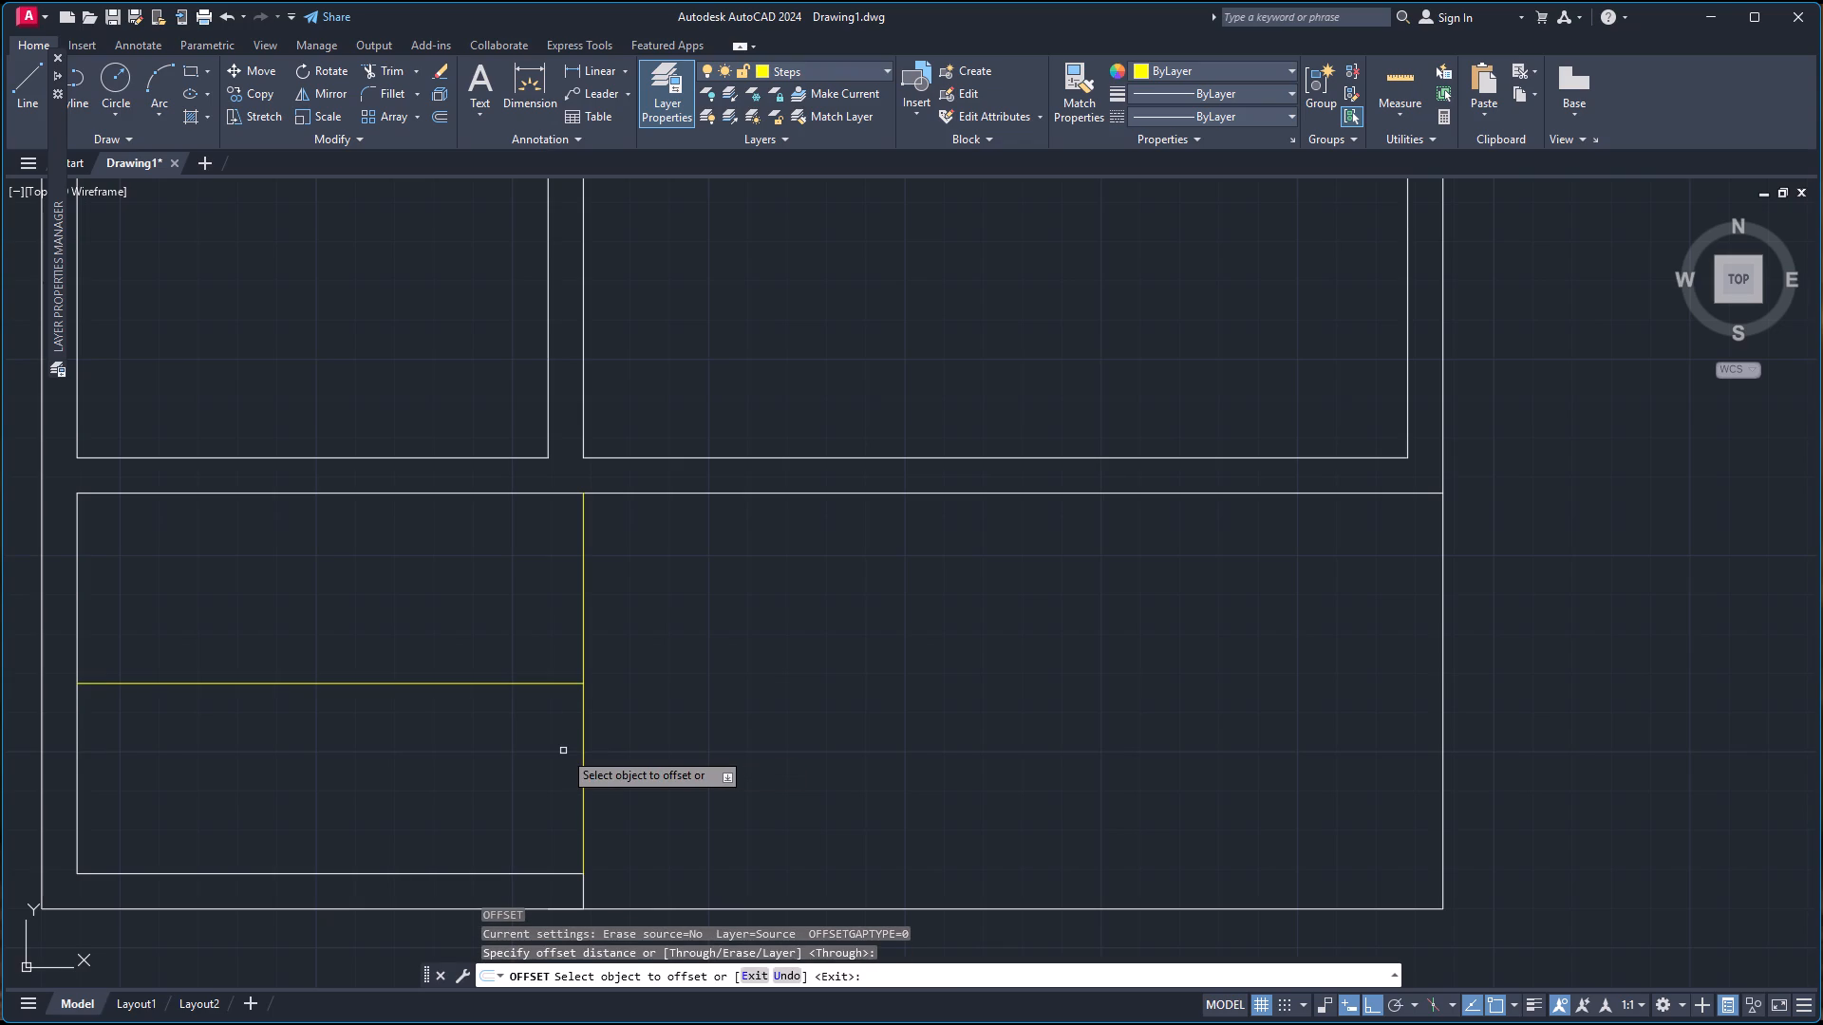
click(402, 686)
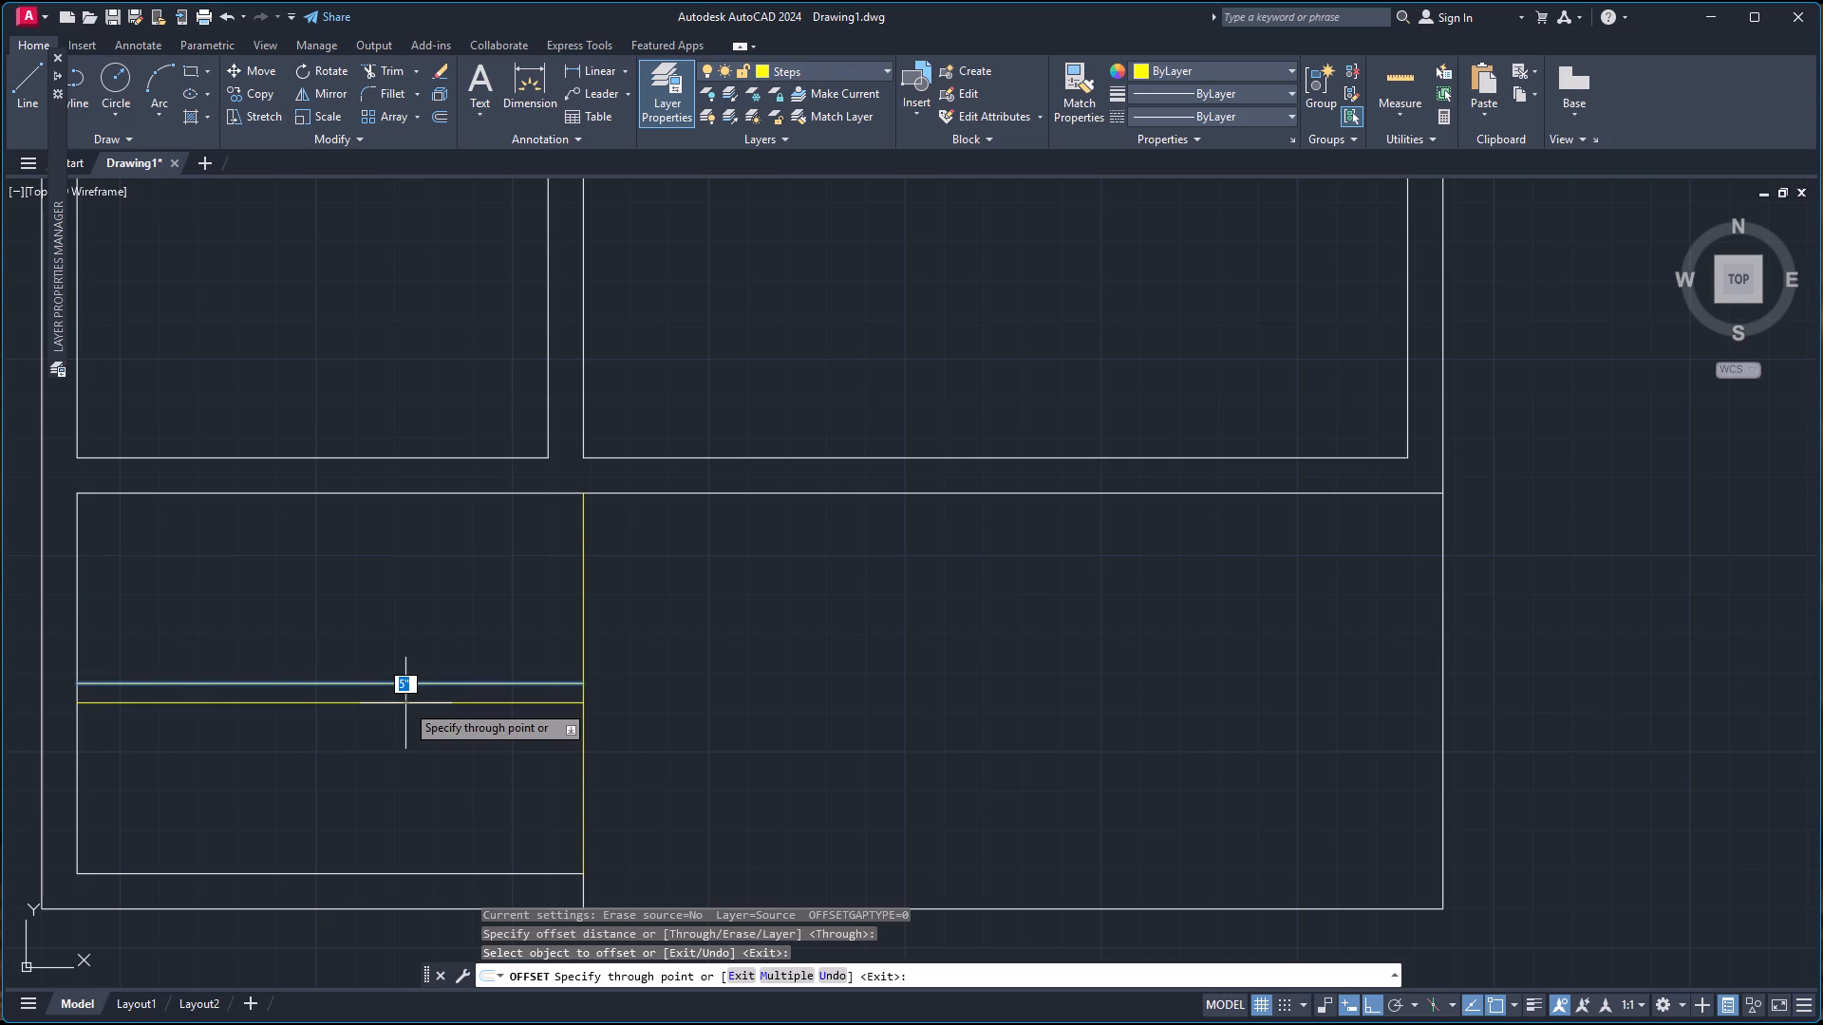
text(10)
key(Return)
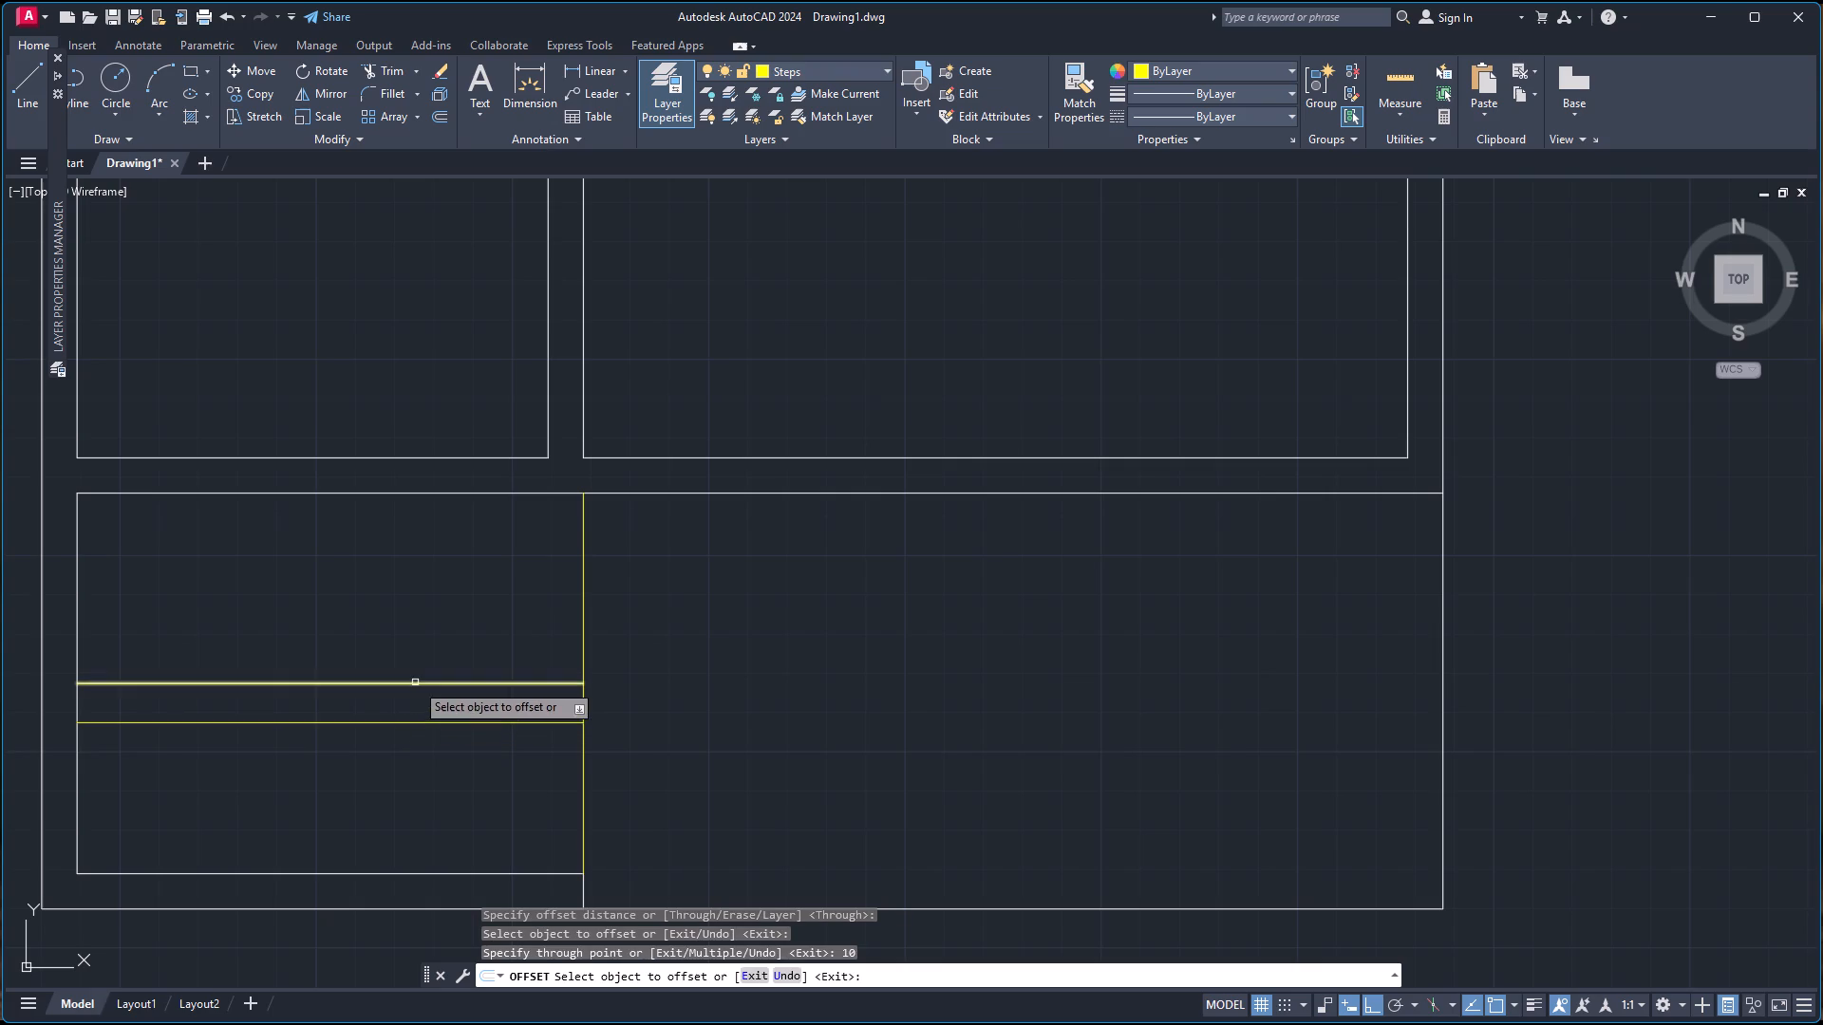
click(415, 682)
text(10)
key(Return)
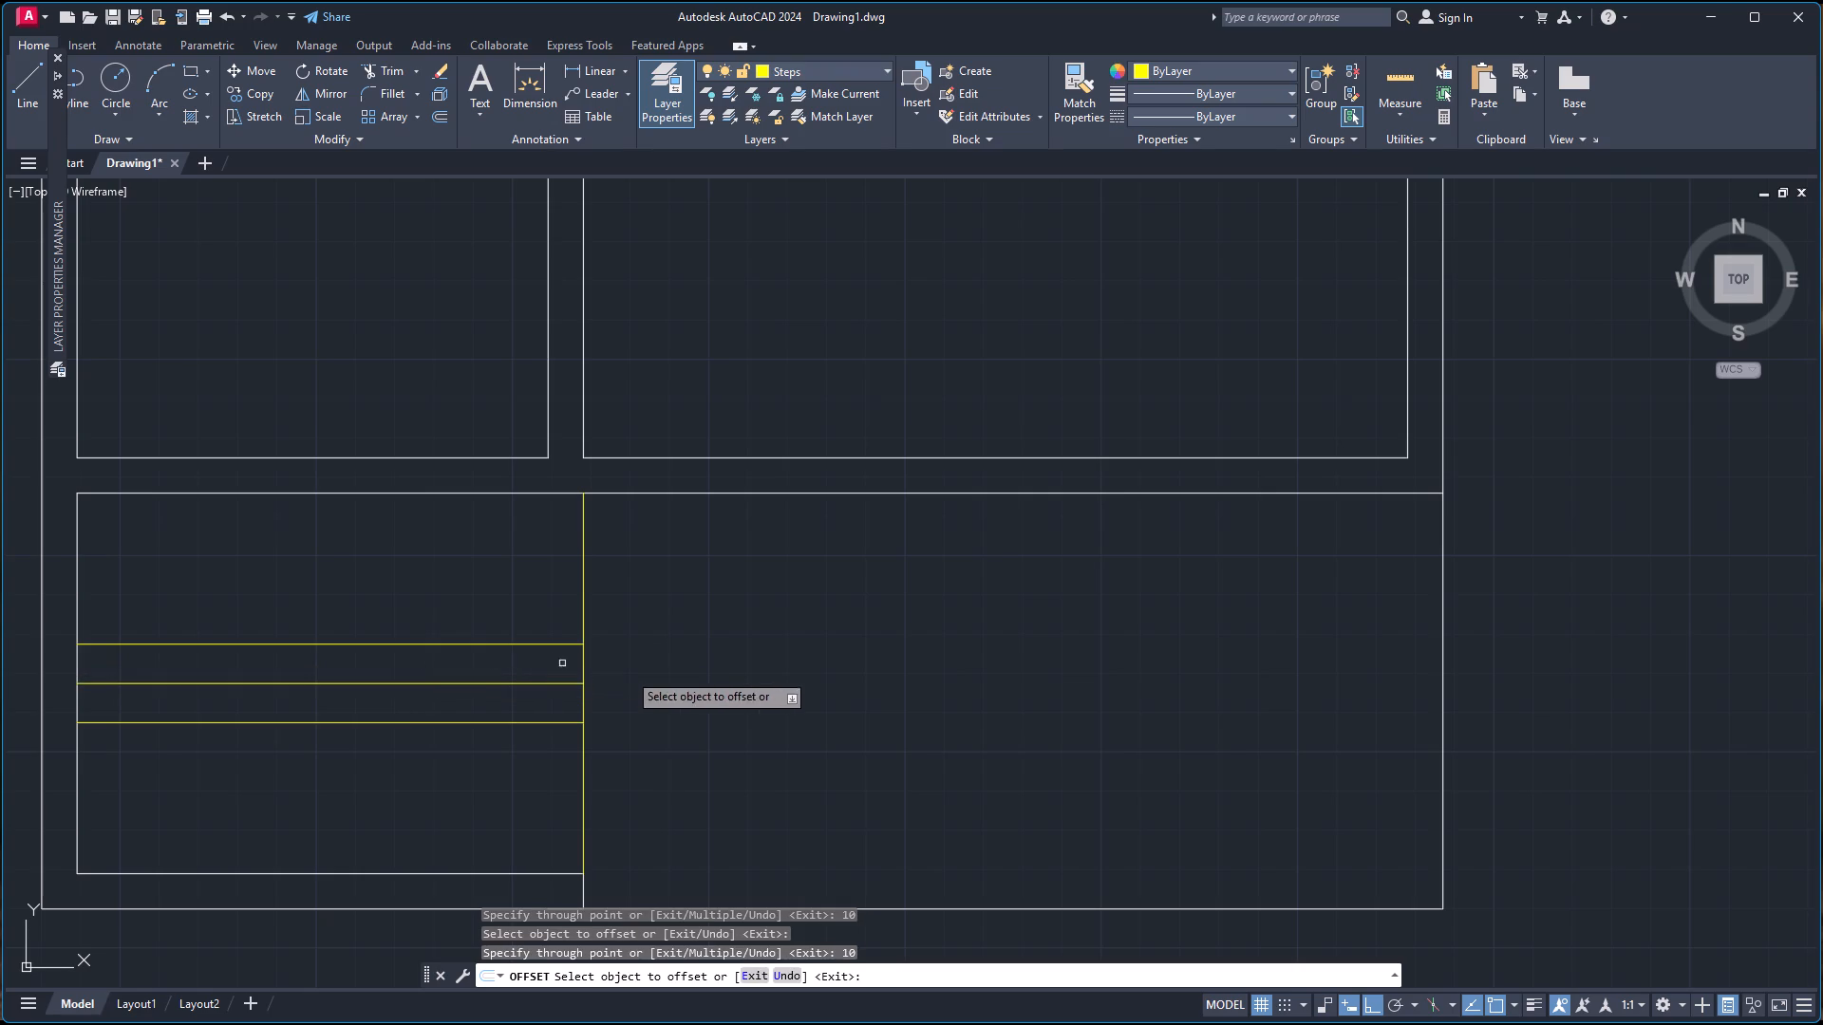
click(582, 771)
key(Escape)
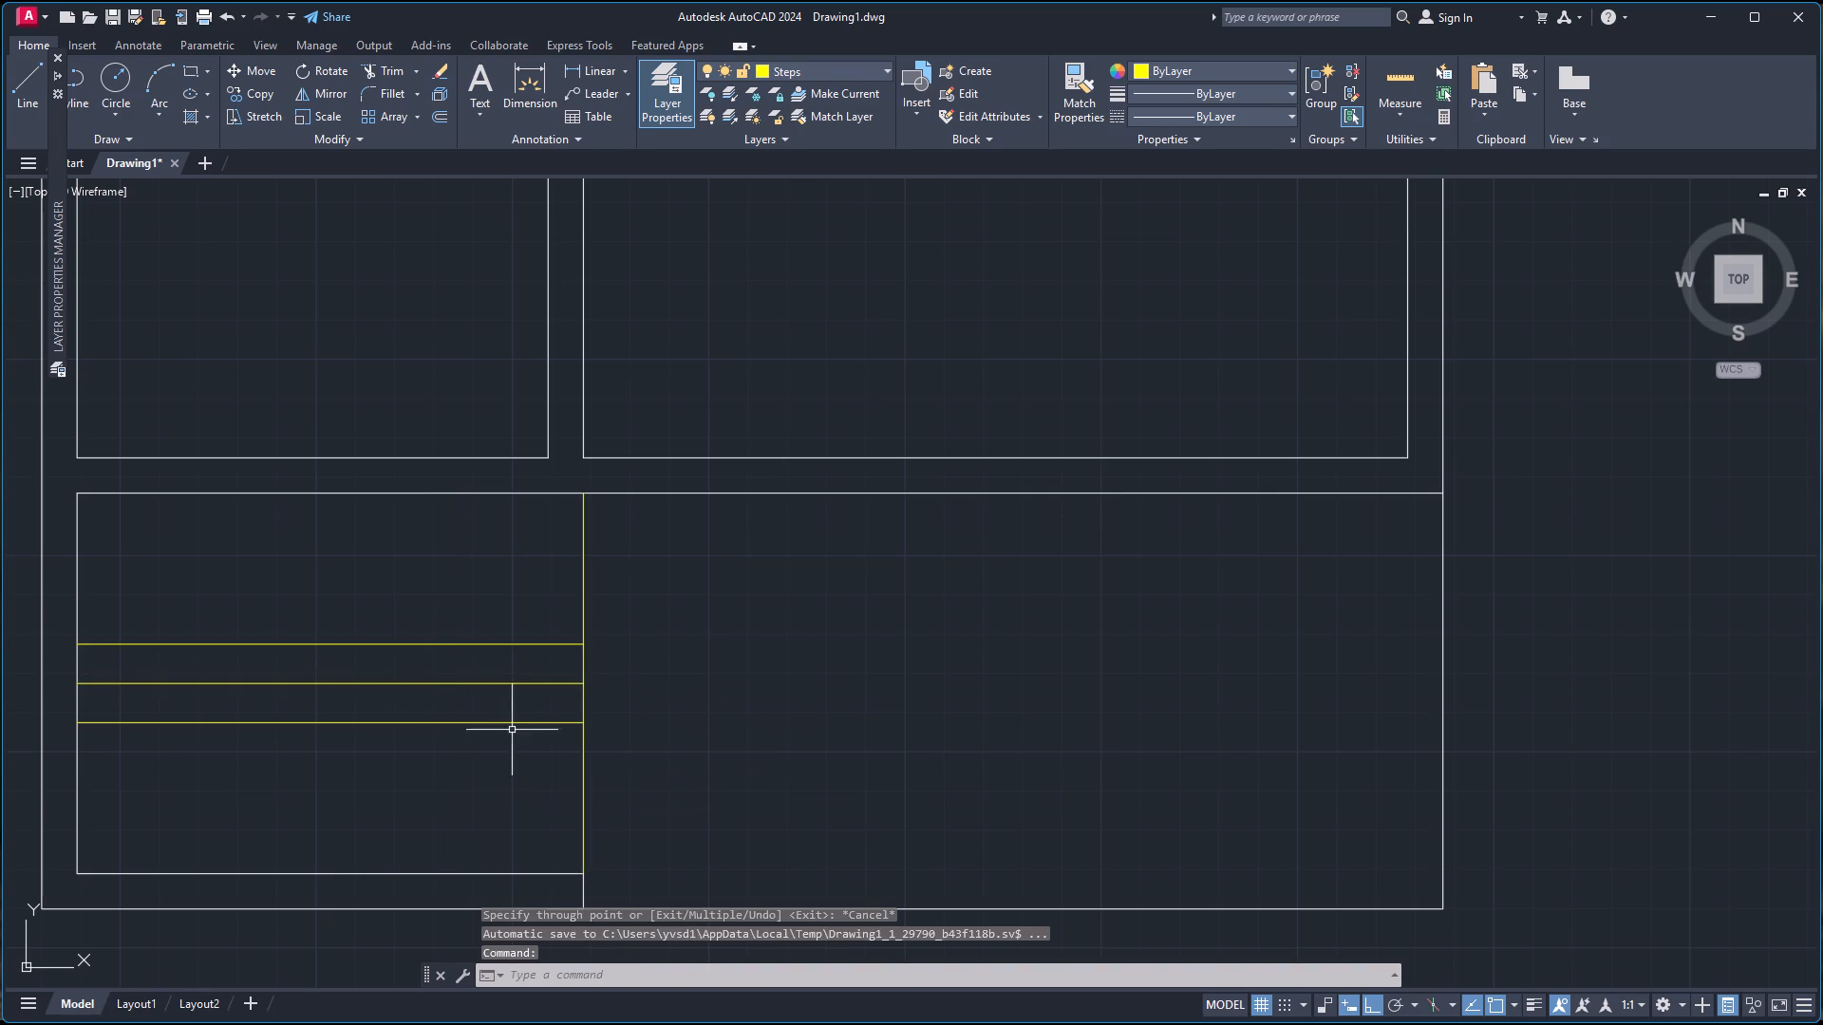
Copy the vertical Steps line toward the room's left wall as an array of 8 items spaced 10" apart.
click(581, 794)
key(c)
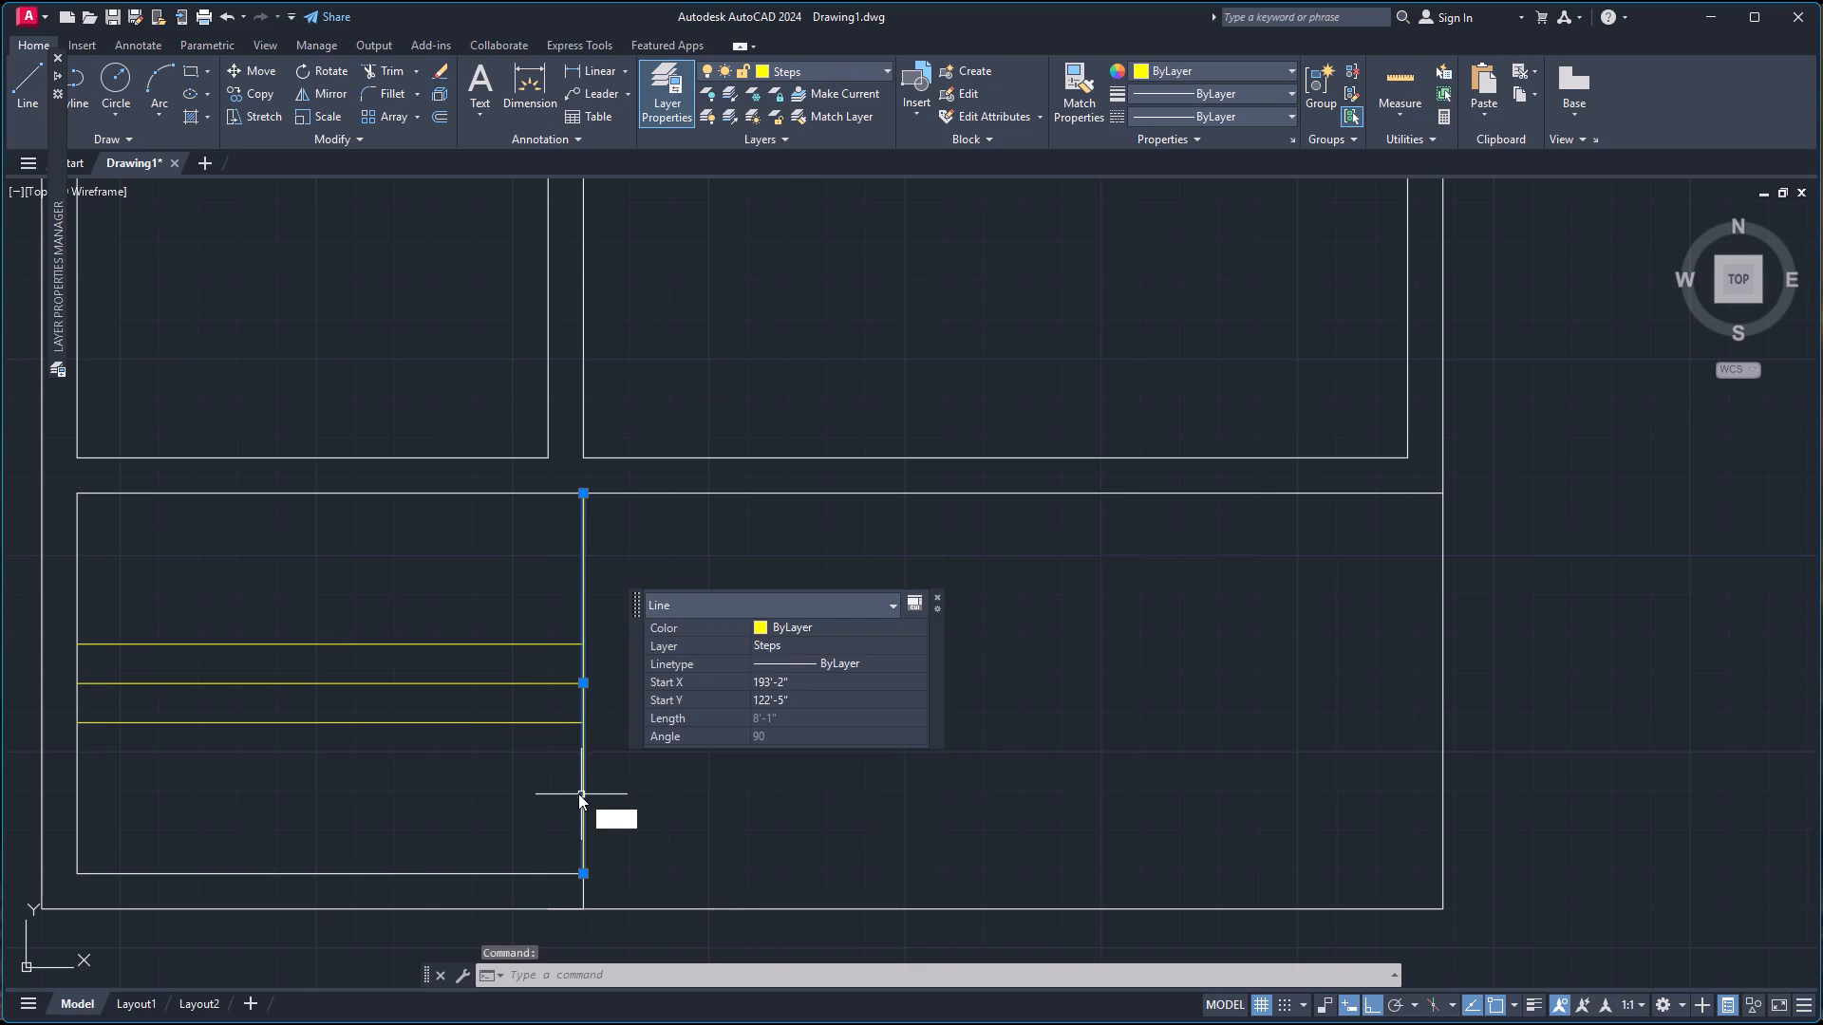
key(o)
key(Return)
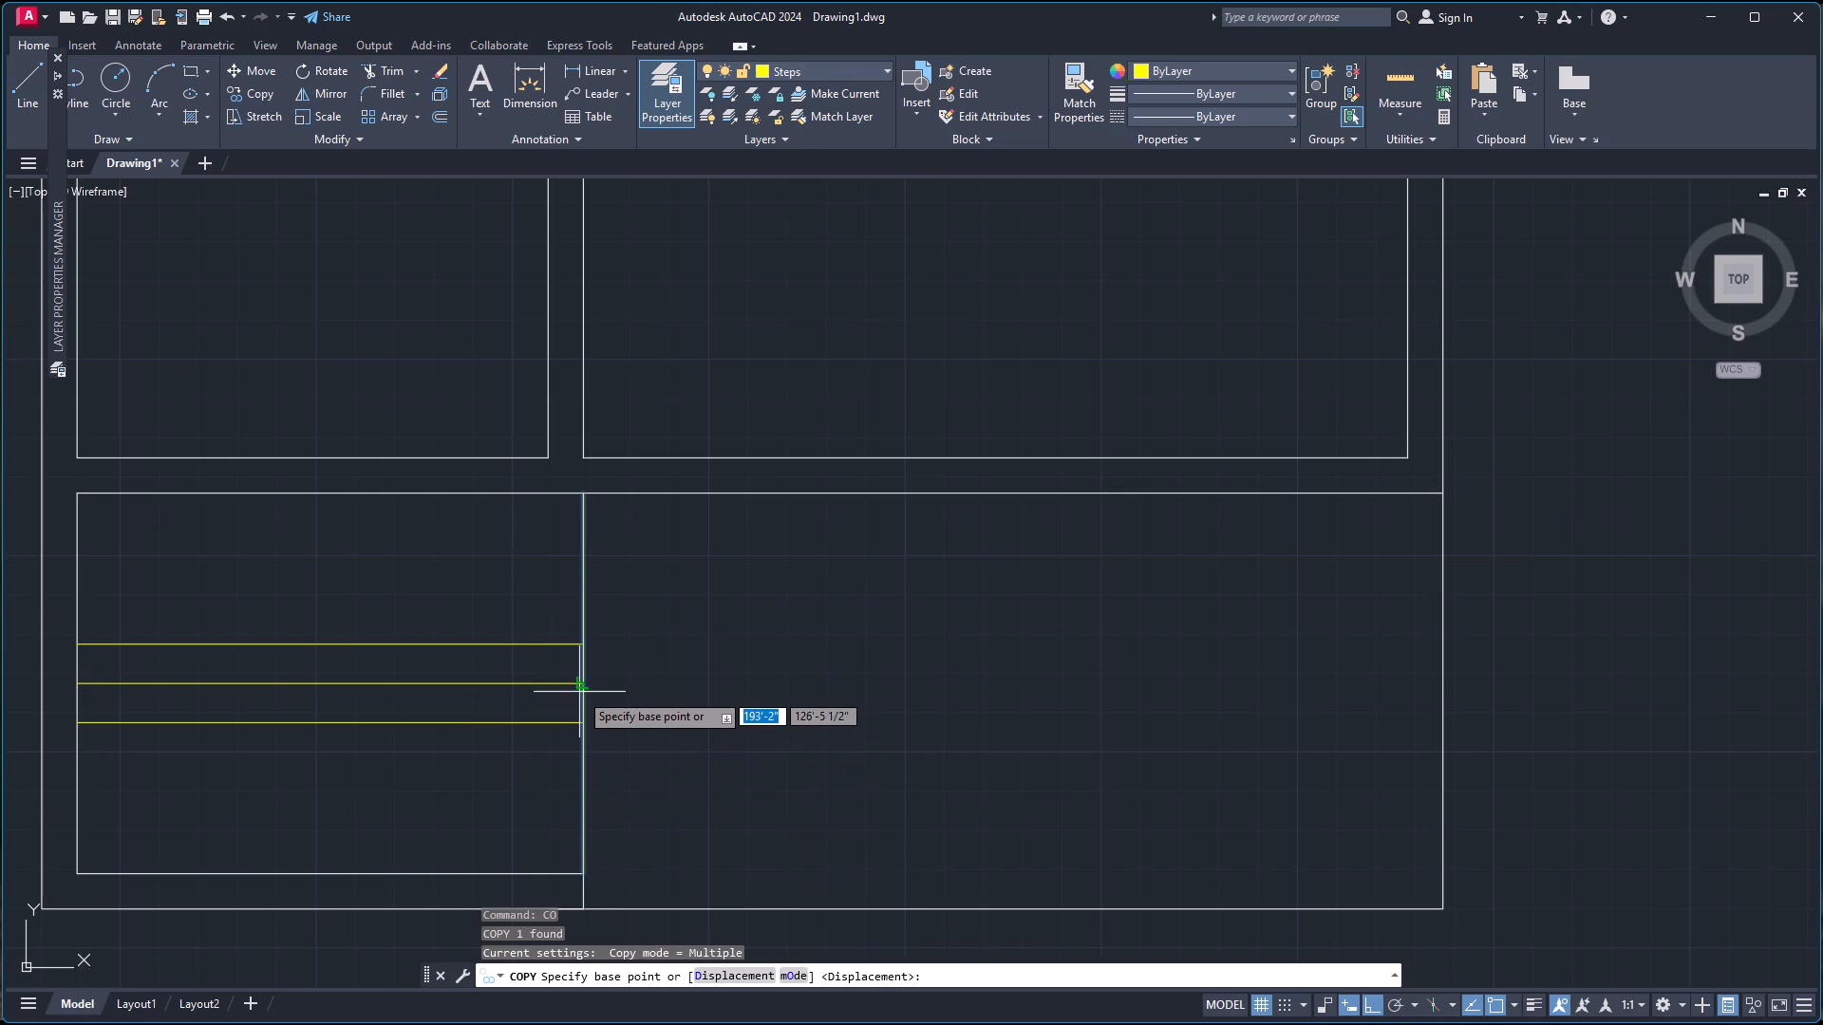
click(579, 684)
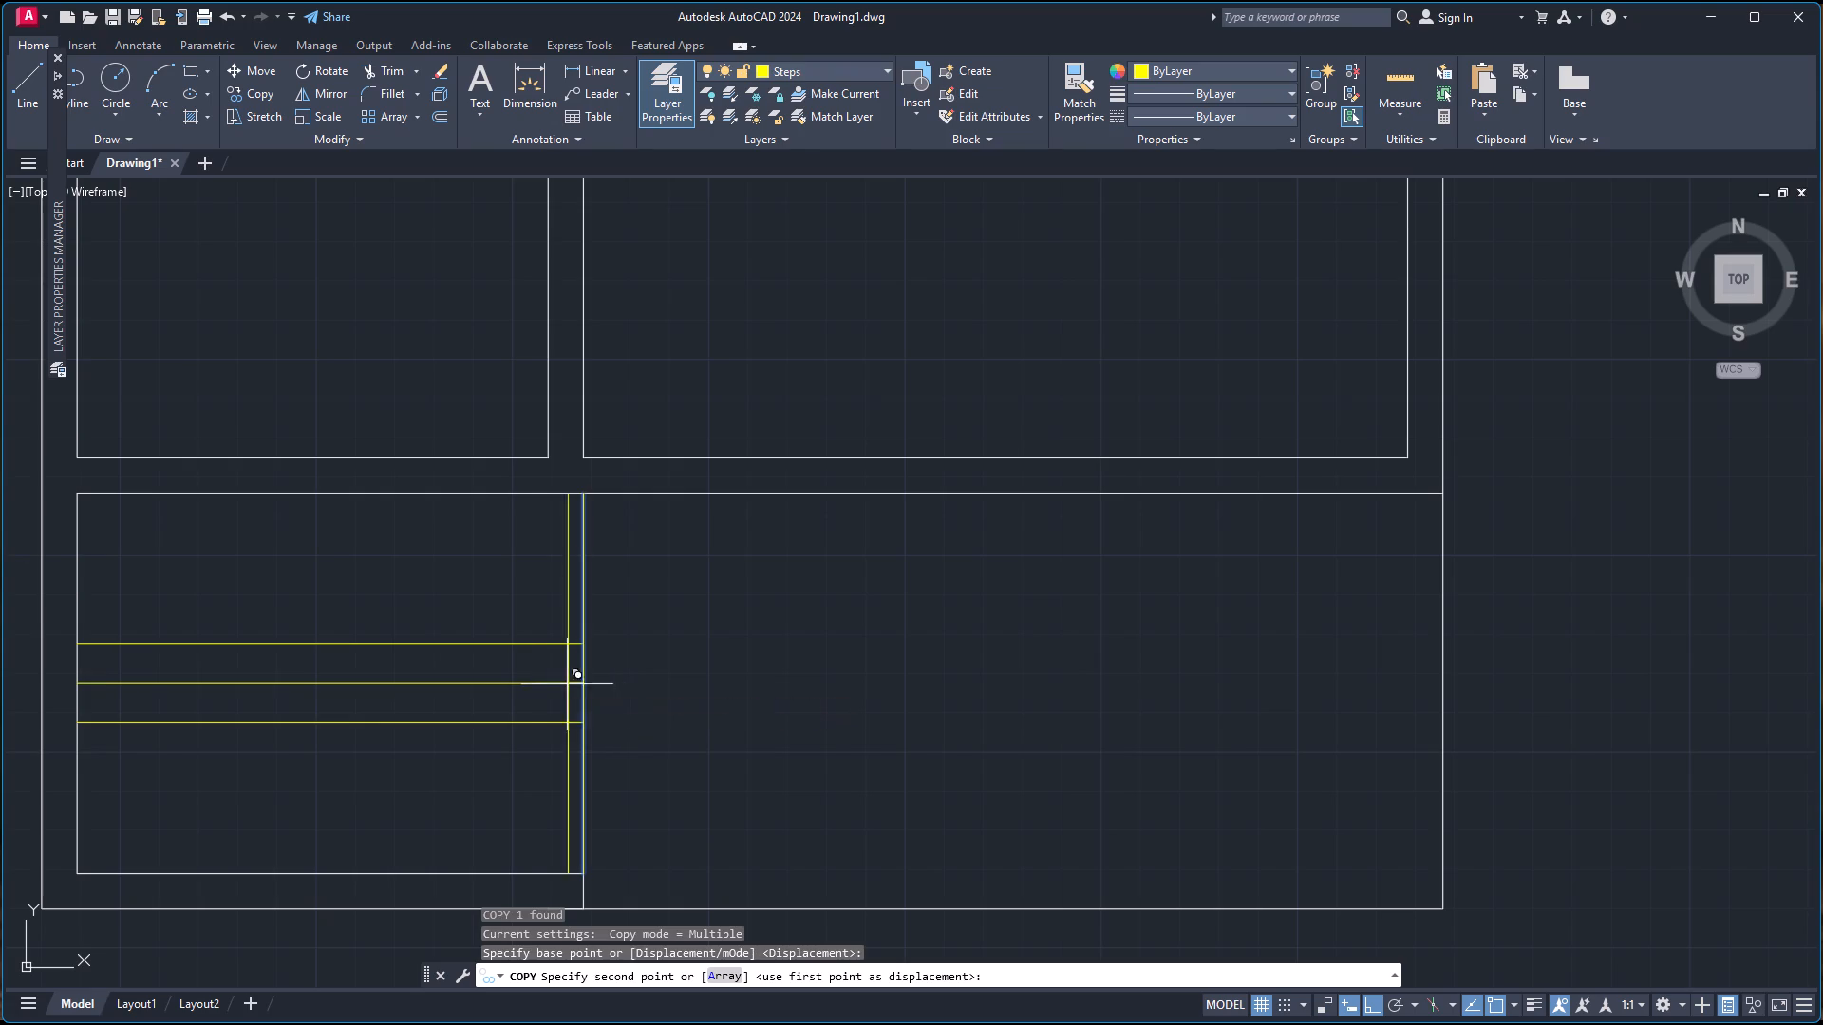
key(a)
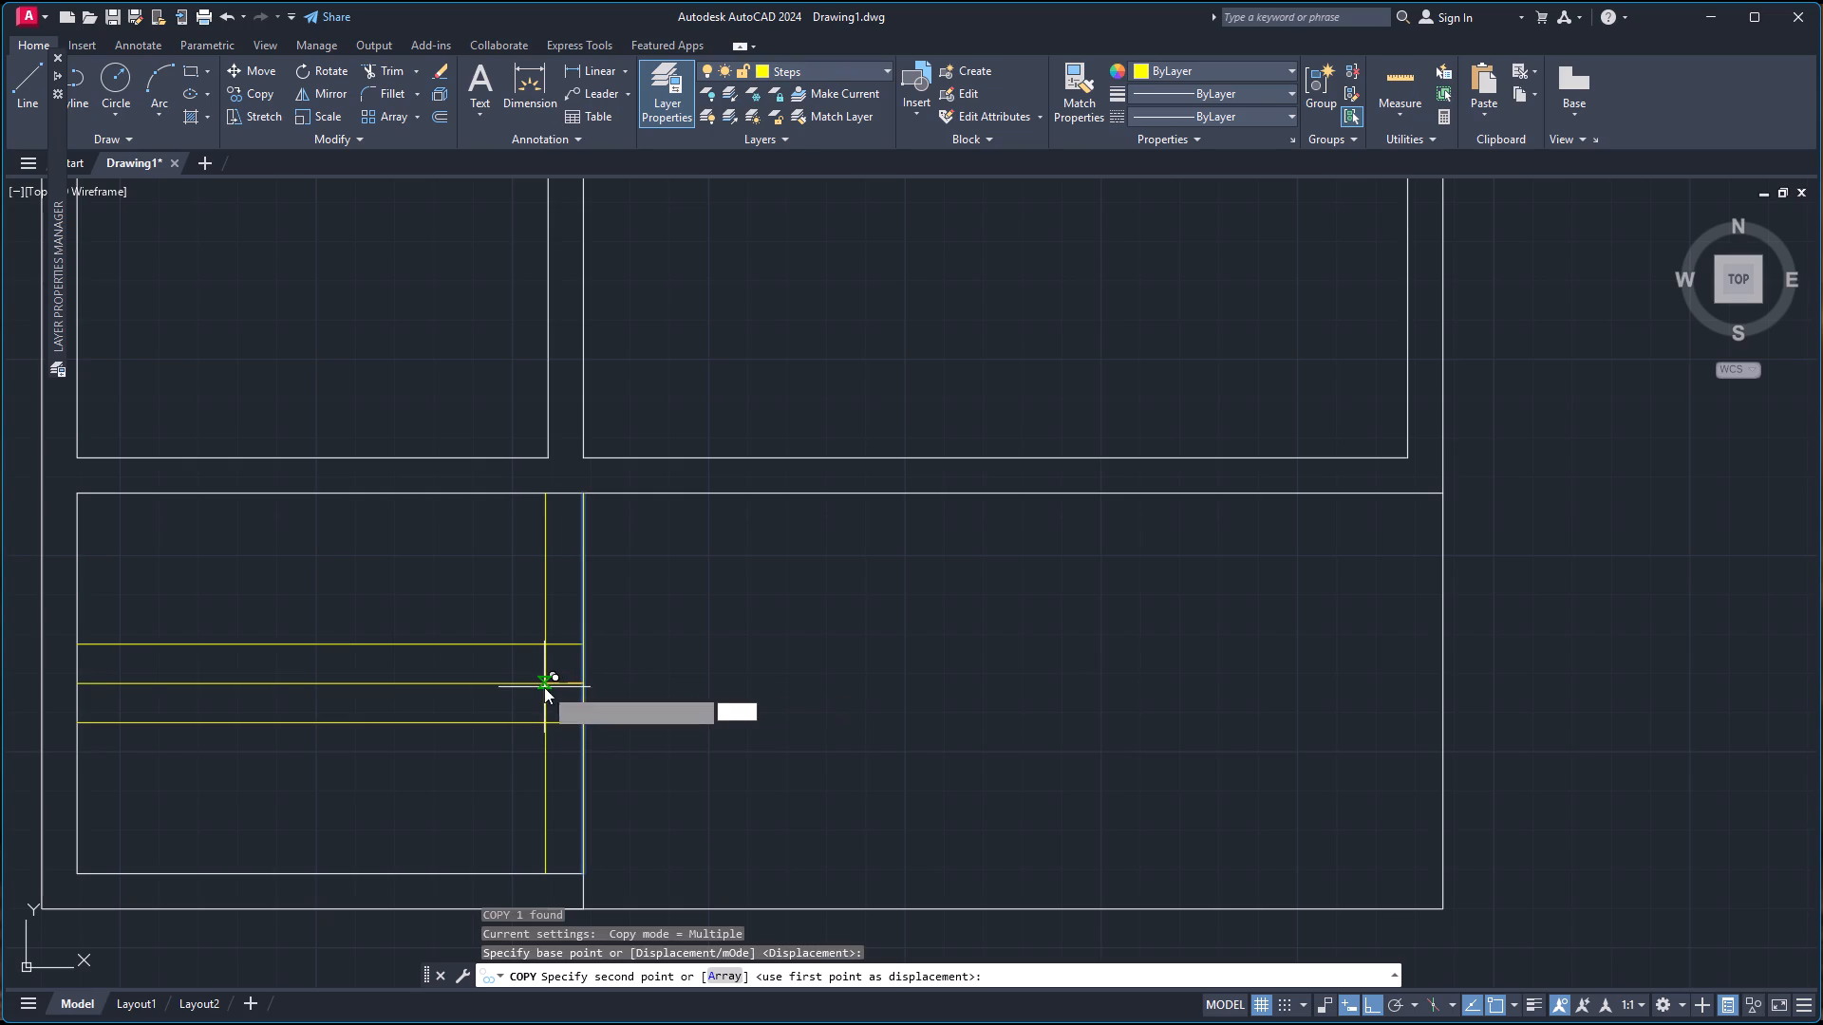
key(Return)
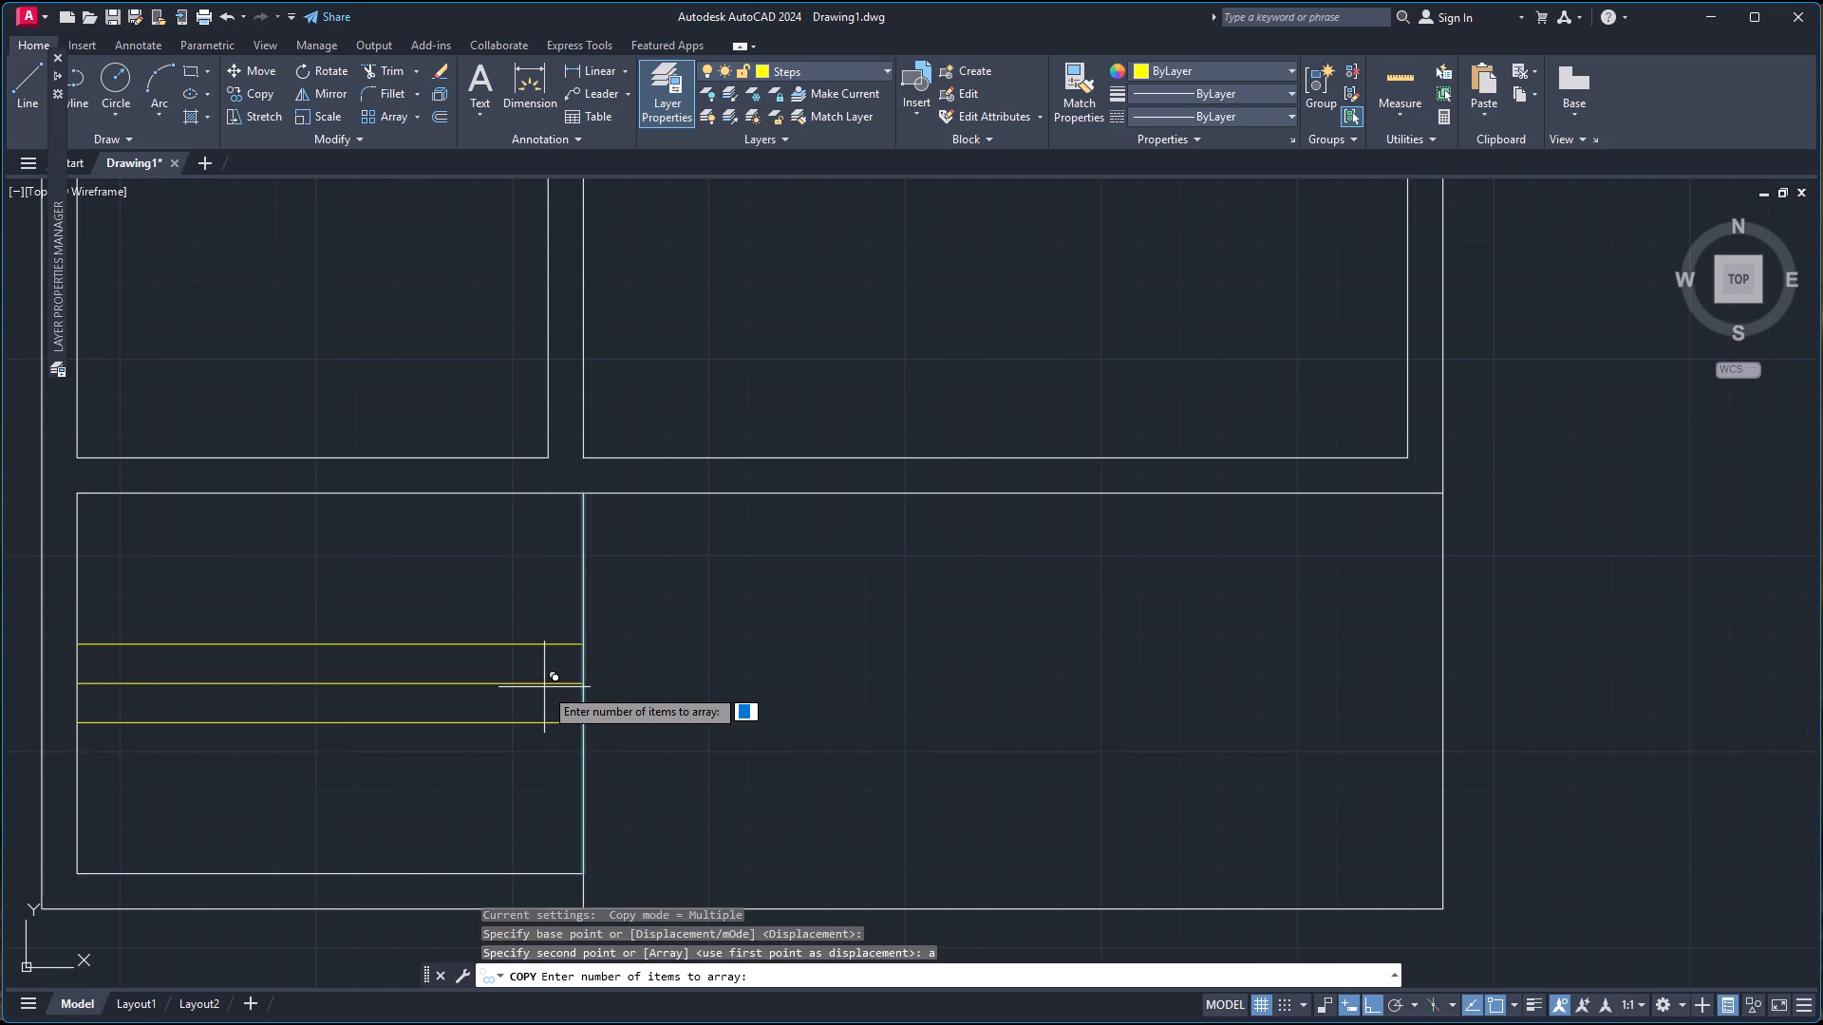
key(8)
key(Return)
text(10)
key(Return)
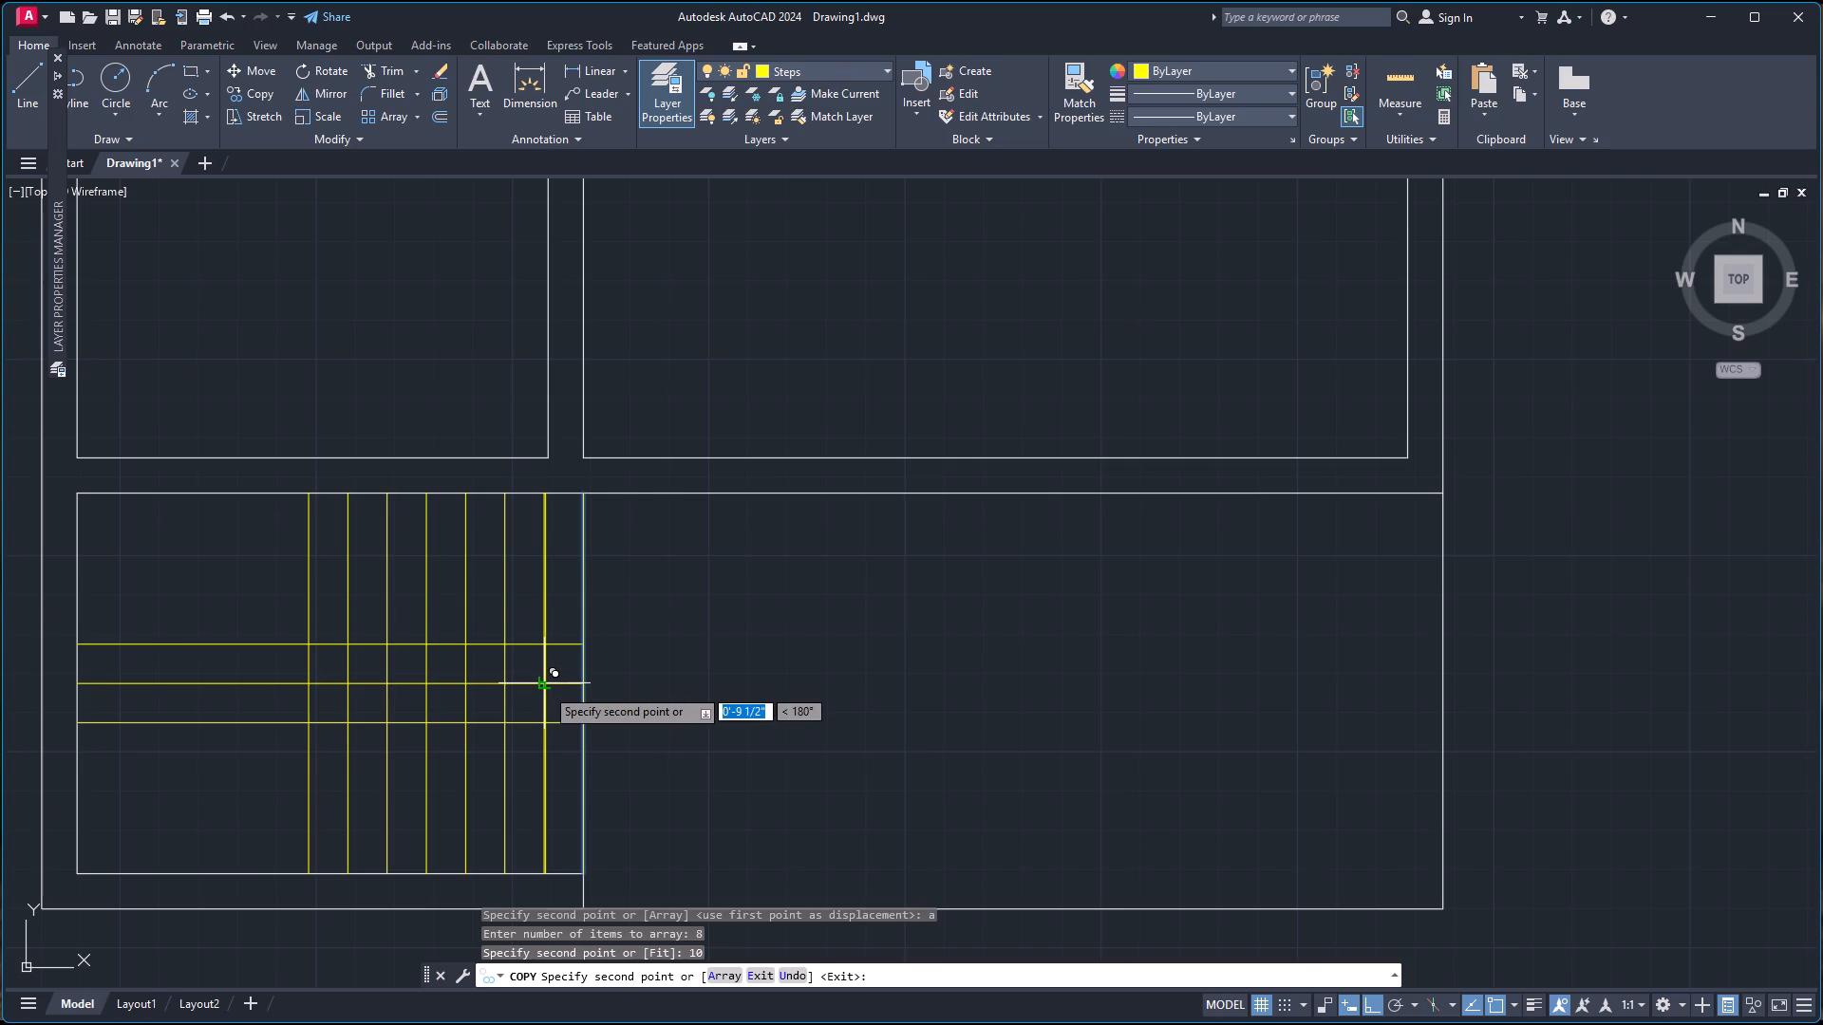
key(Escape)
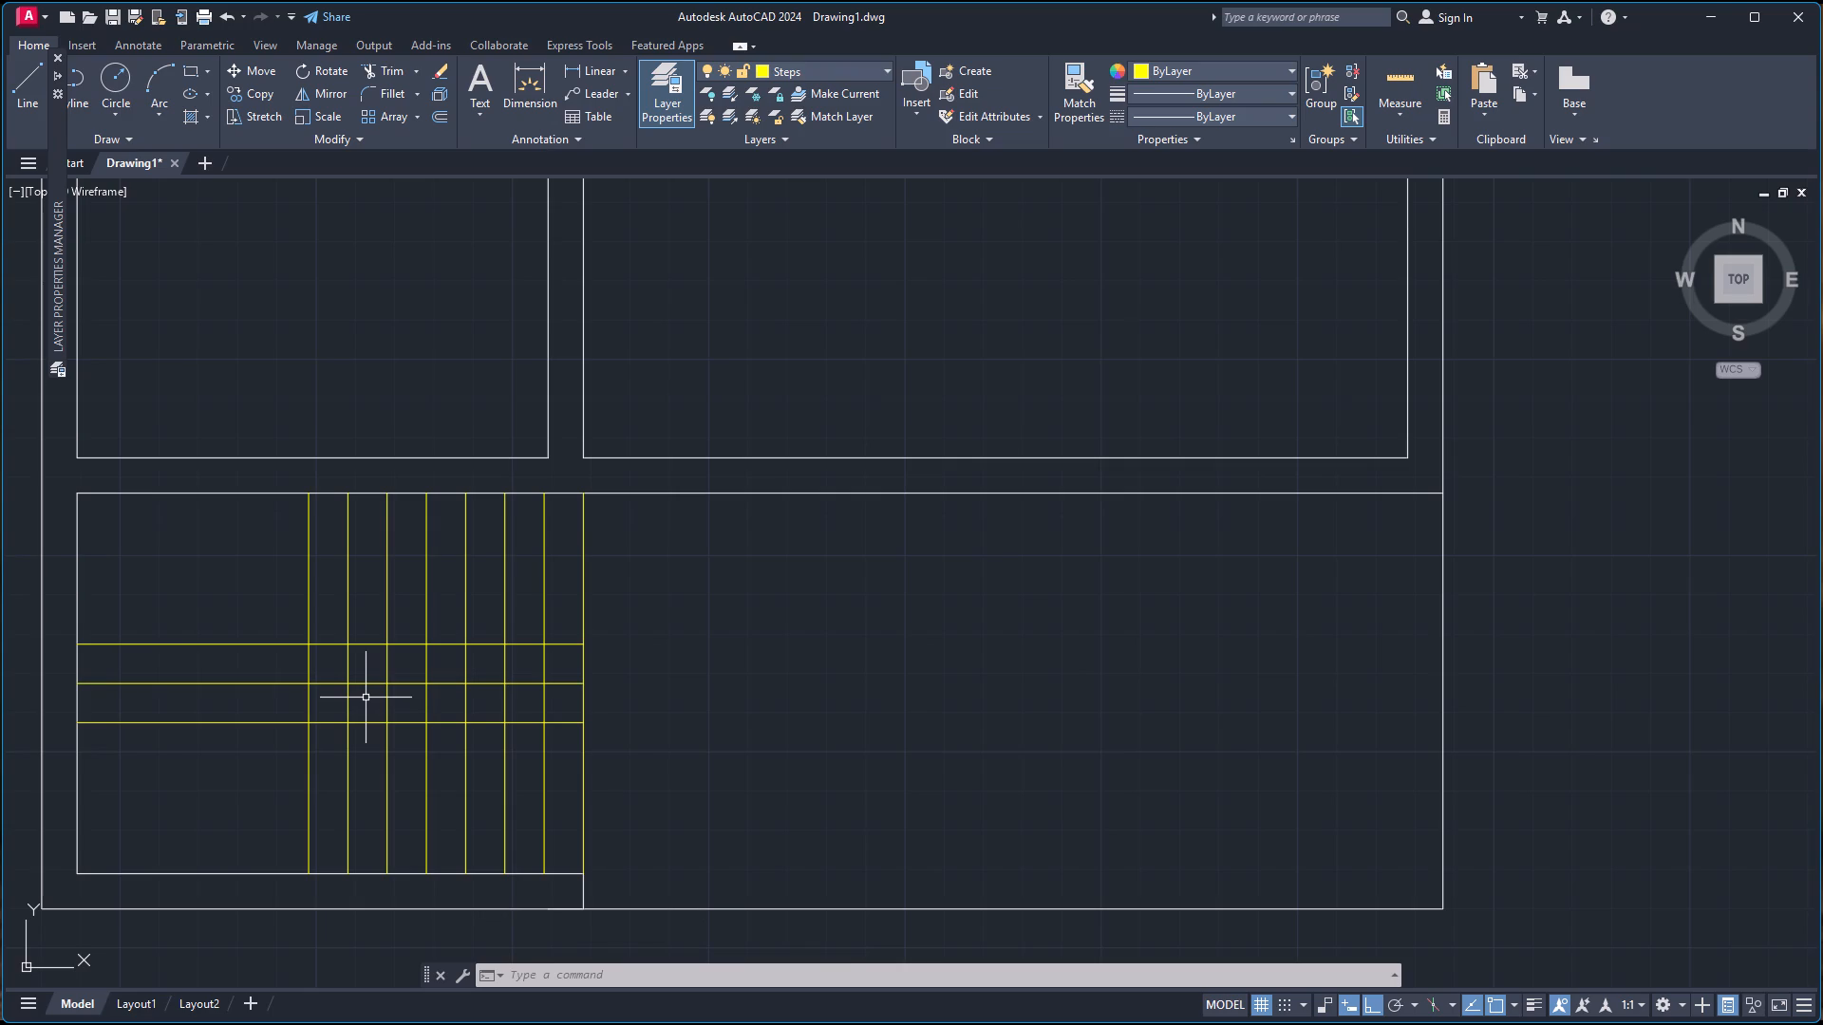
Trim the risers and middle horizontal line out of the gap between the two stair flights, leaving the innermost riser whole.
text(tr)
key(Return)
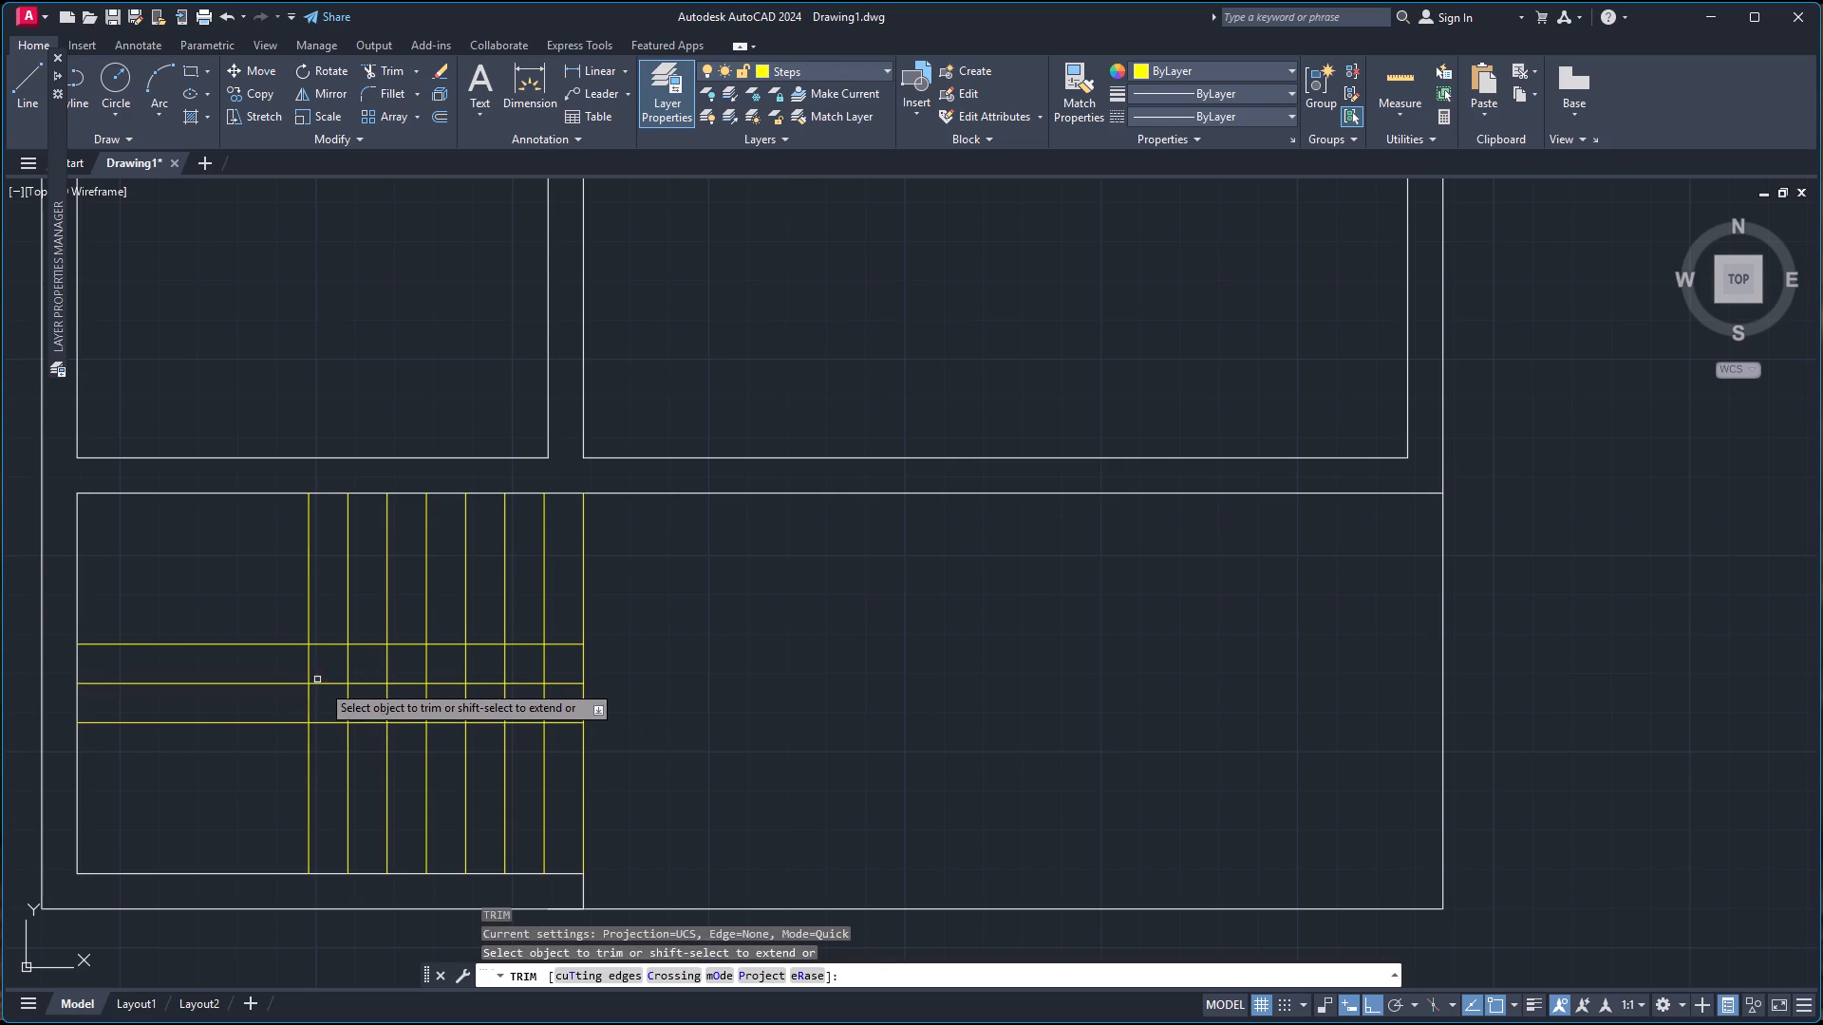
click(329, 684)
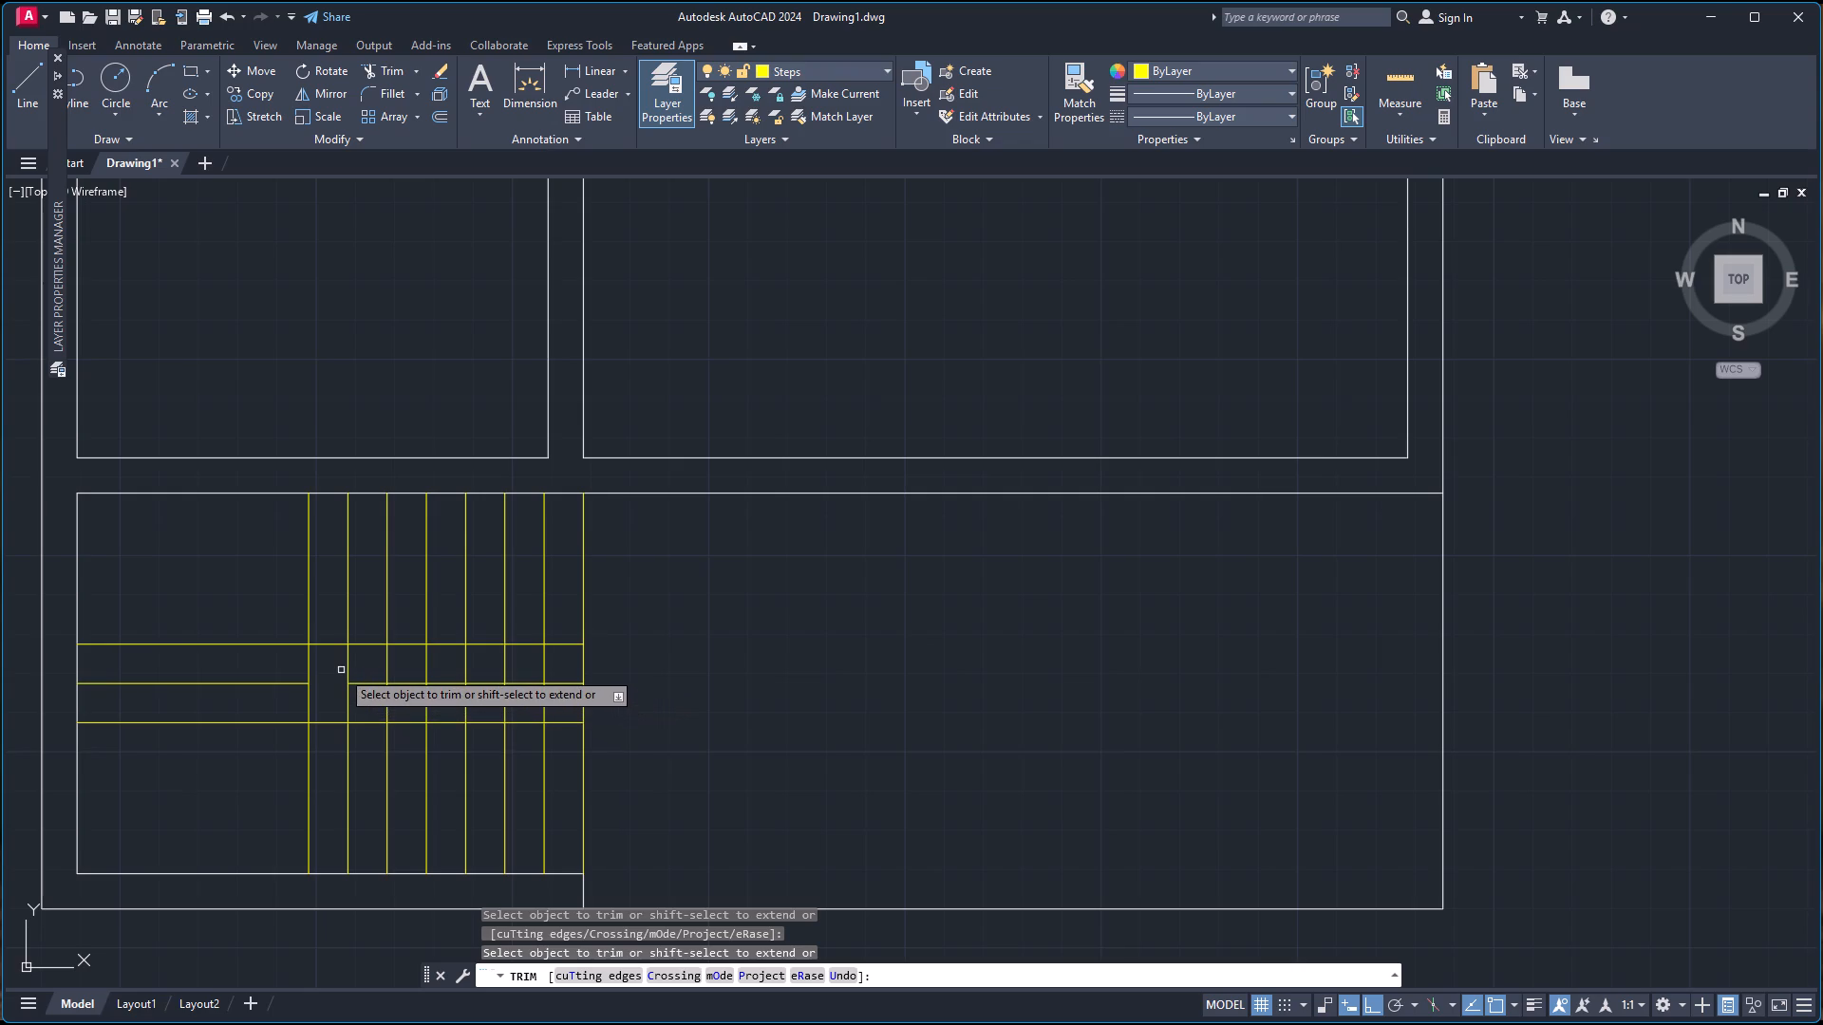
click(341, 670)
click(627, 672)
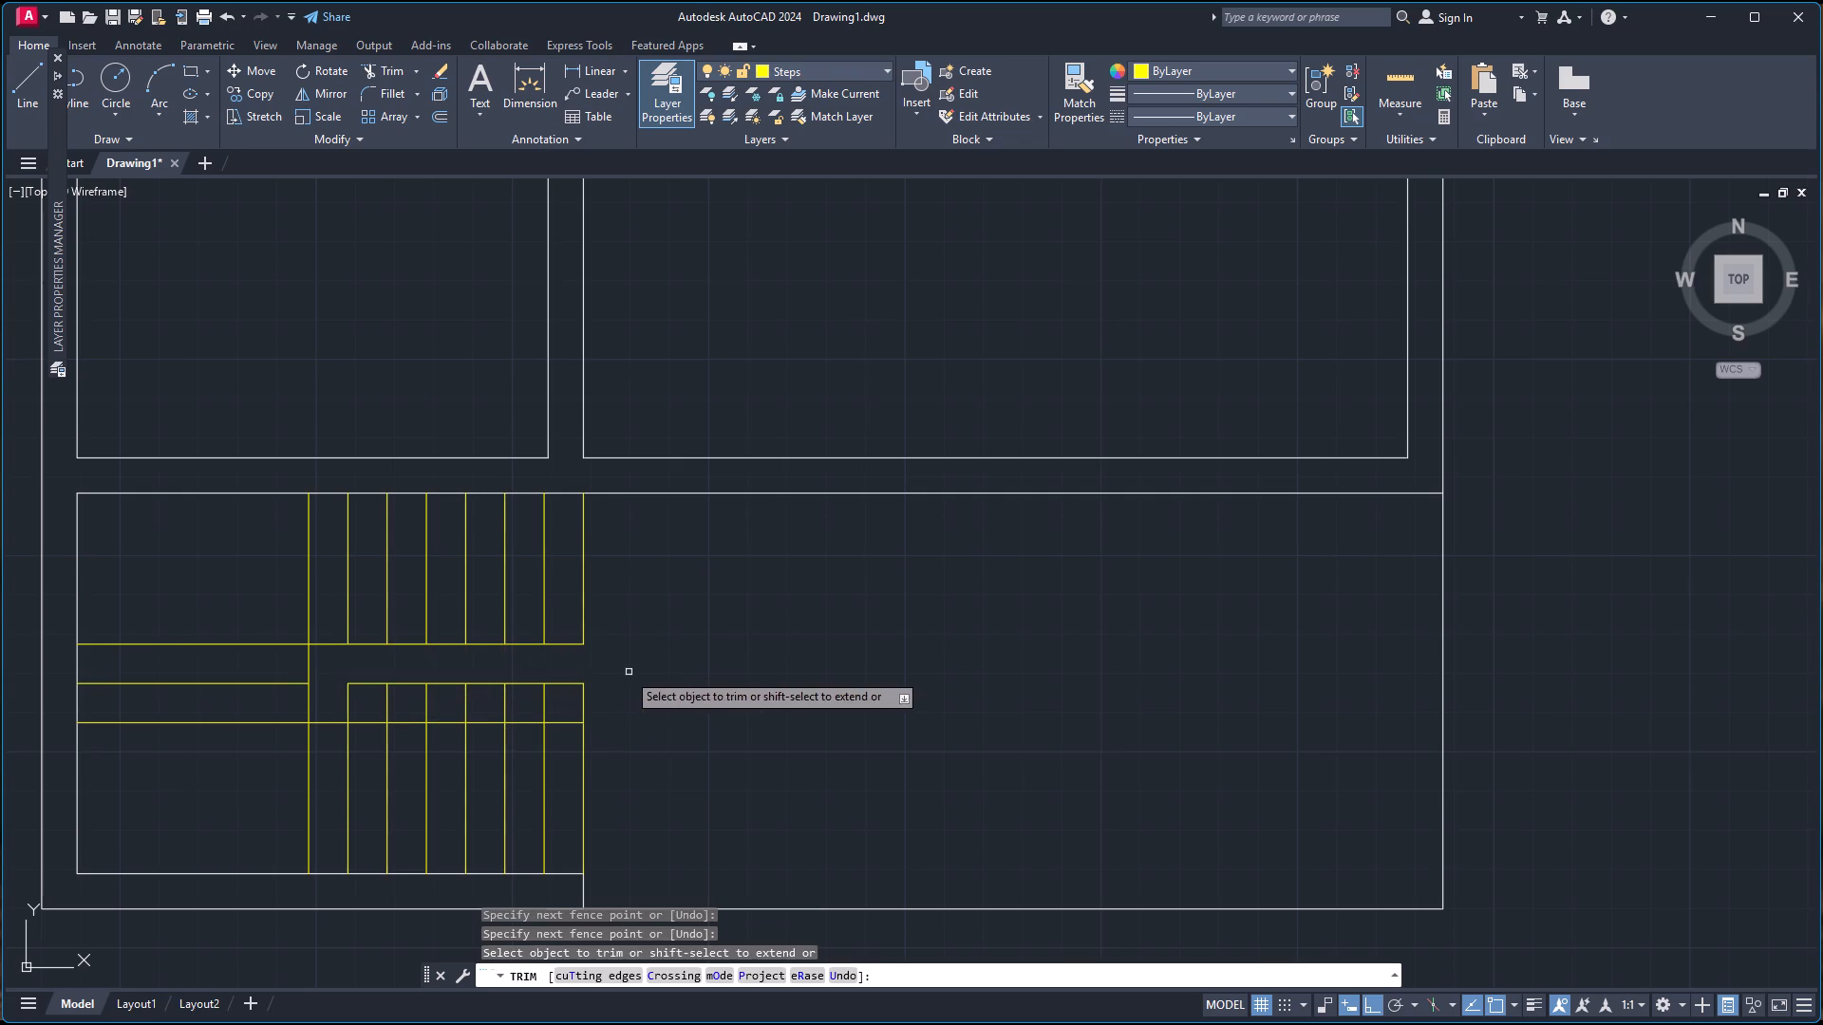
click(334, 708)
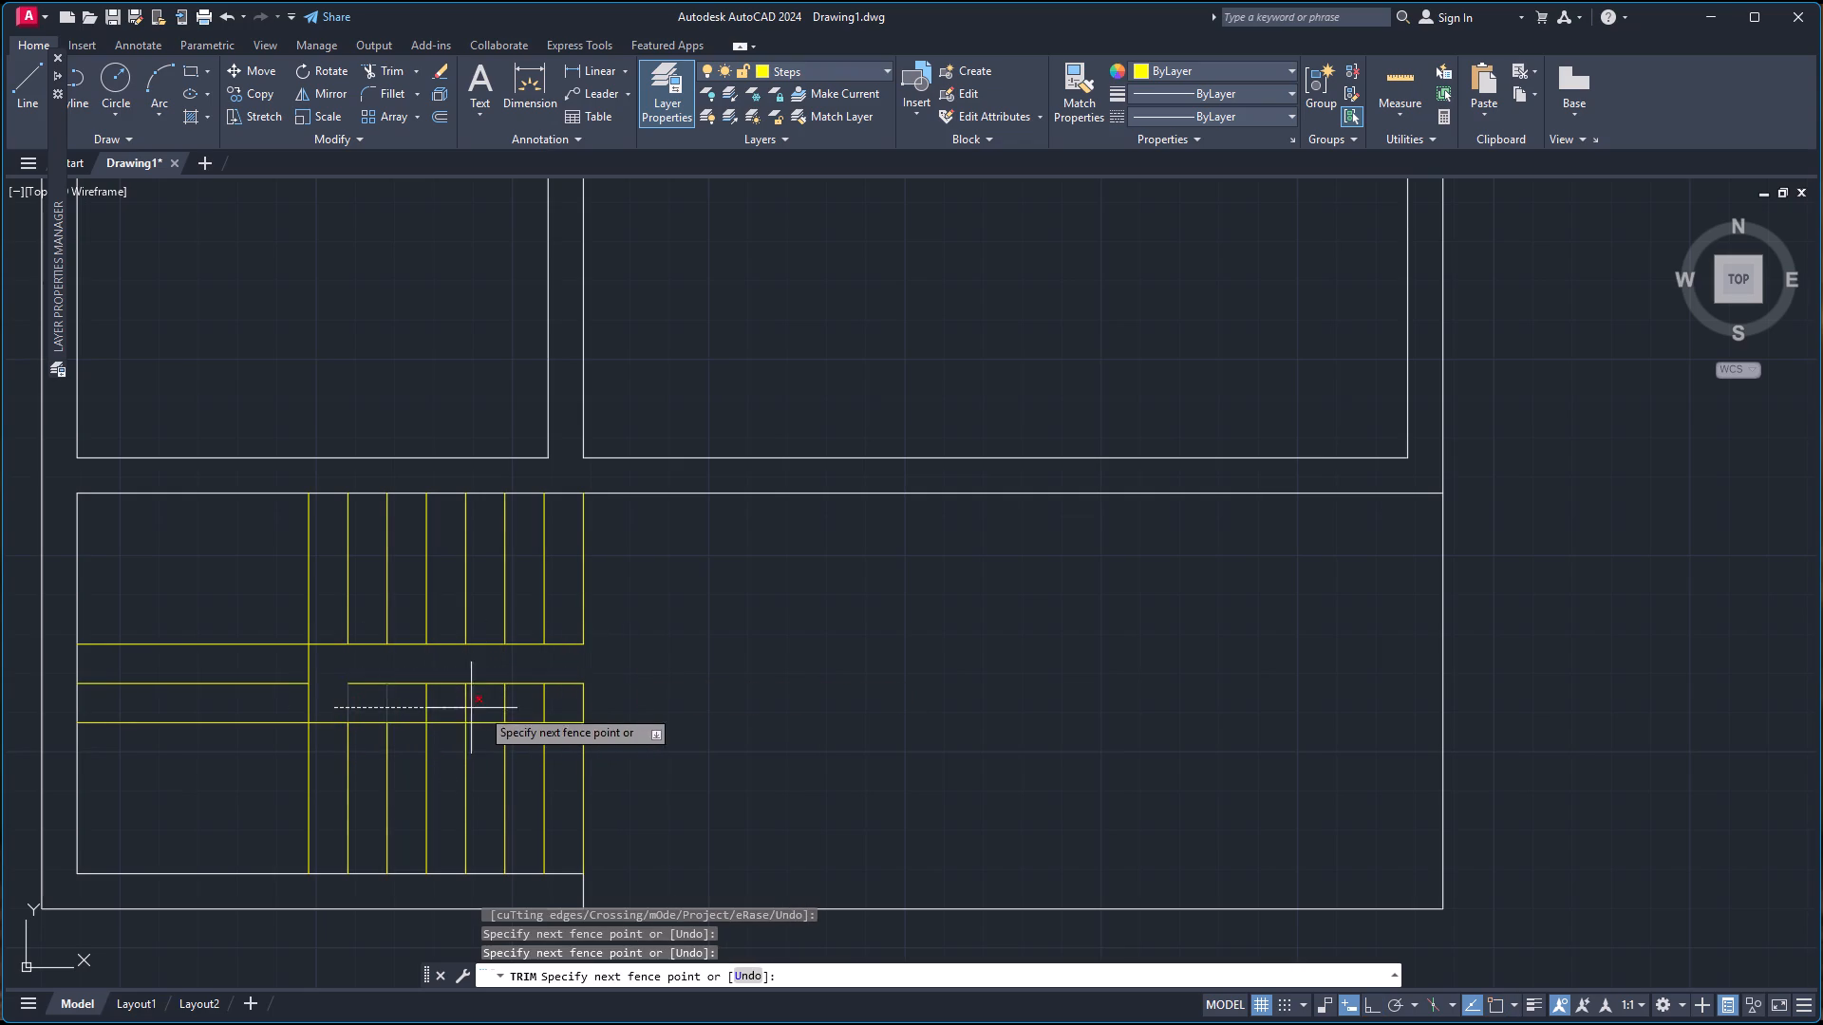
click(601, 700)
click(475, 675)
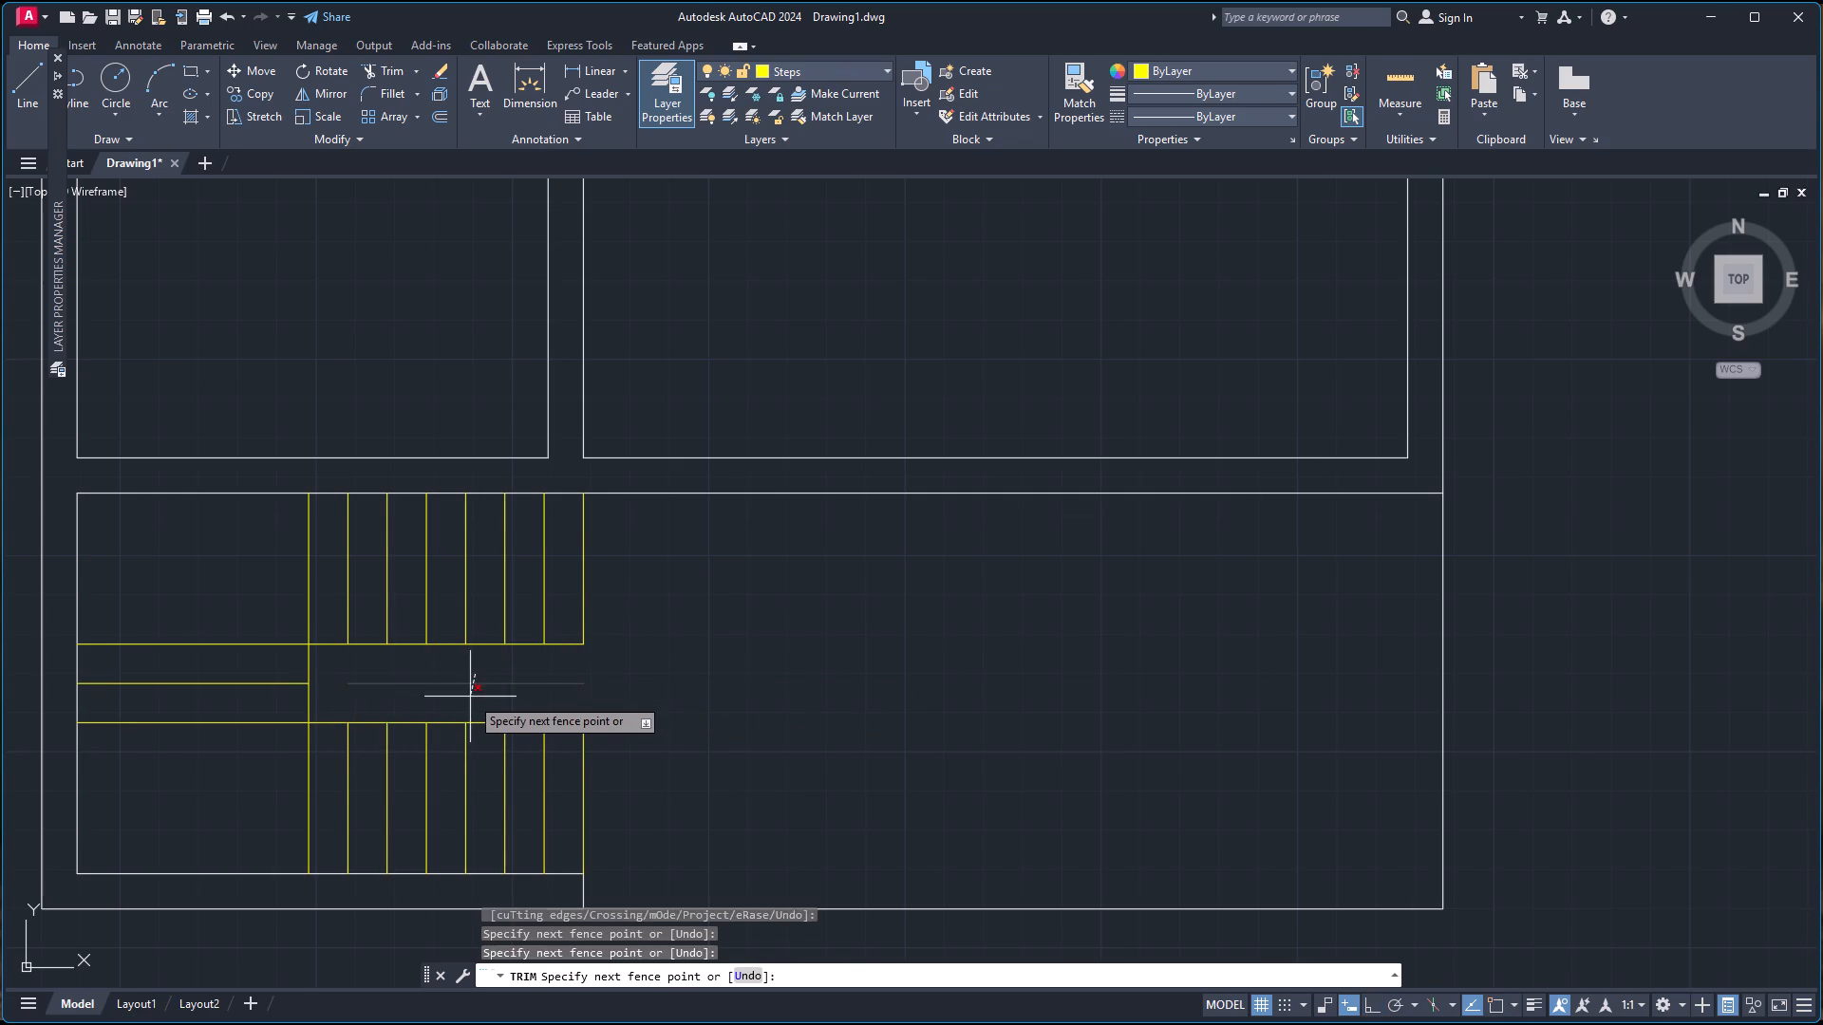
click(470, 697)
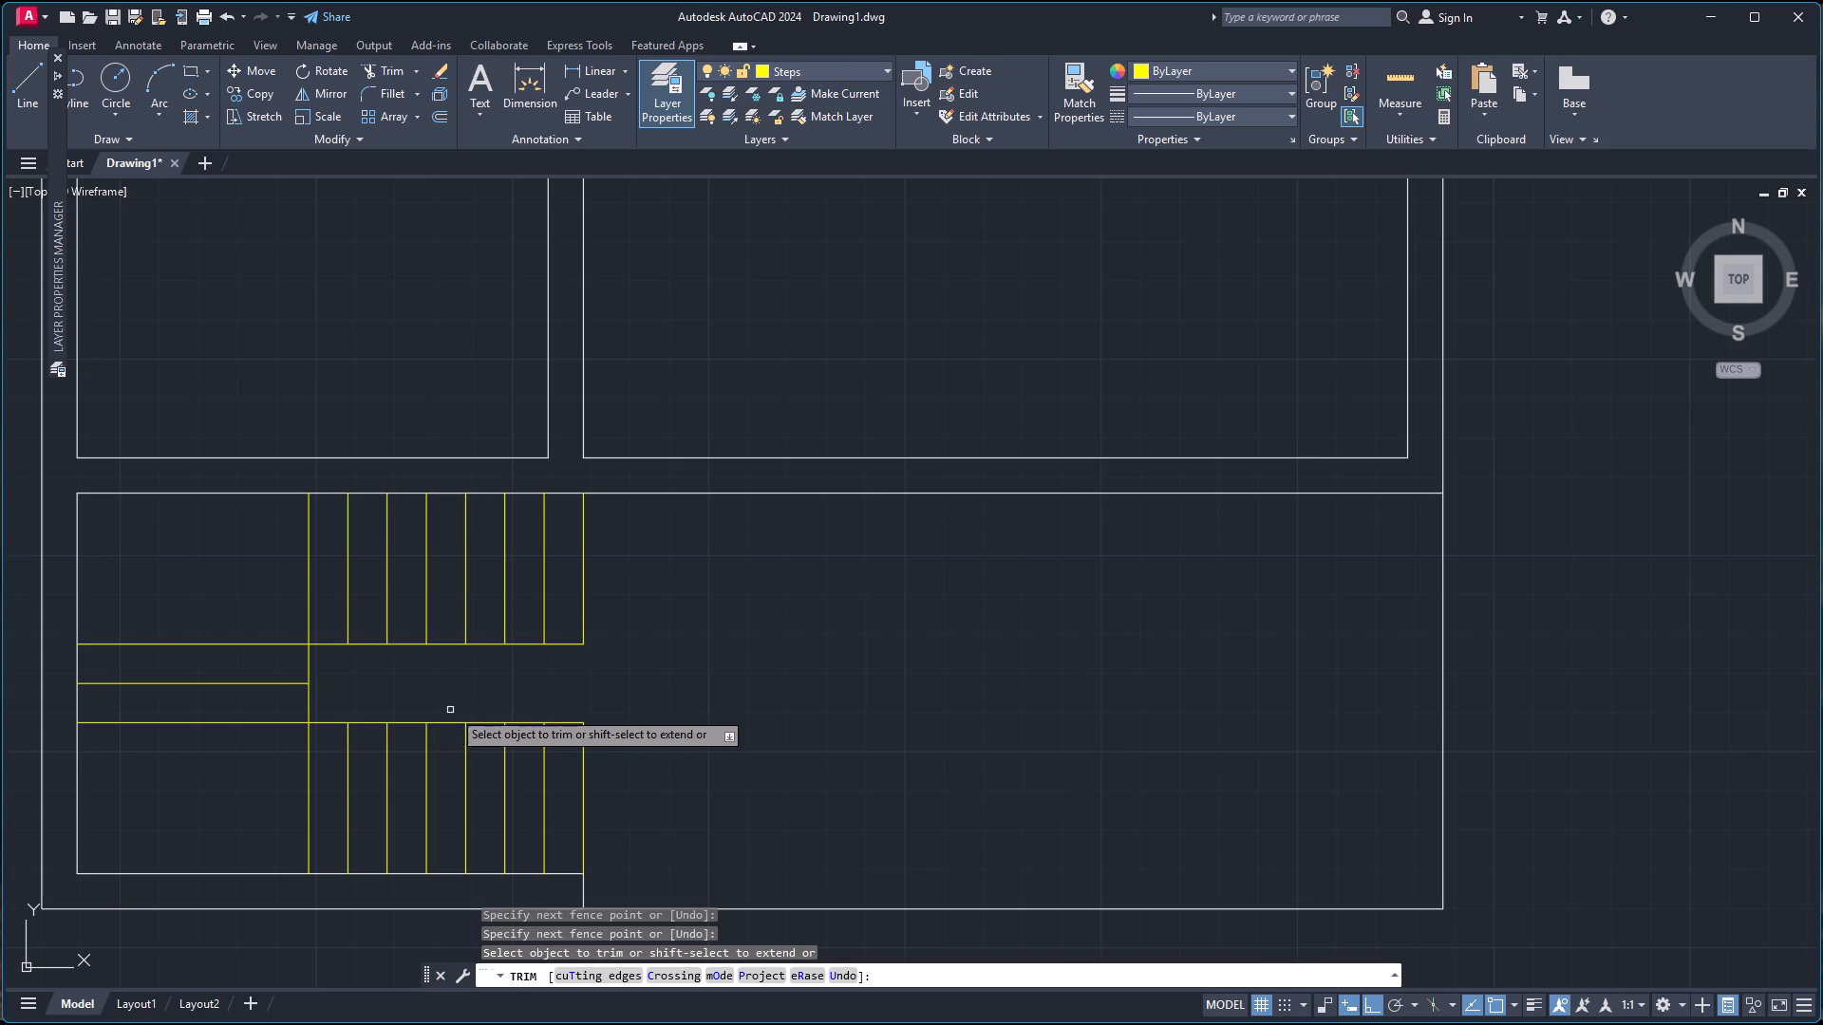
scroll(456, 706, down, 2)
scroll(614, 698, up, 1)
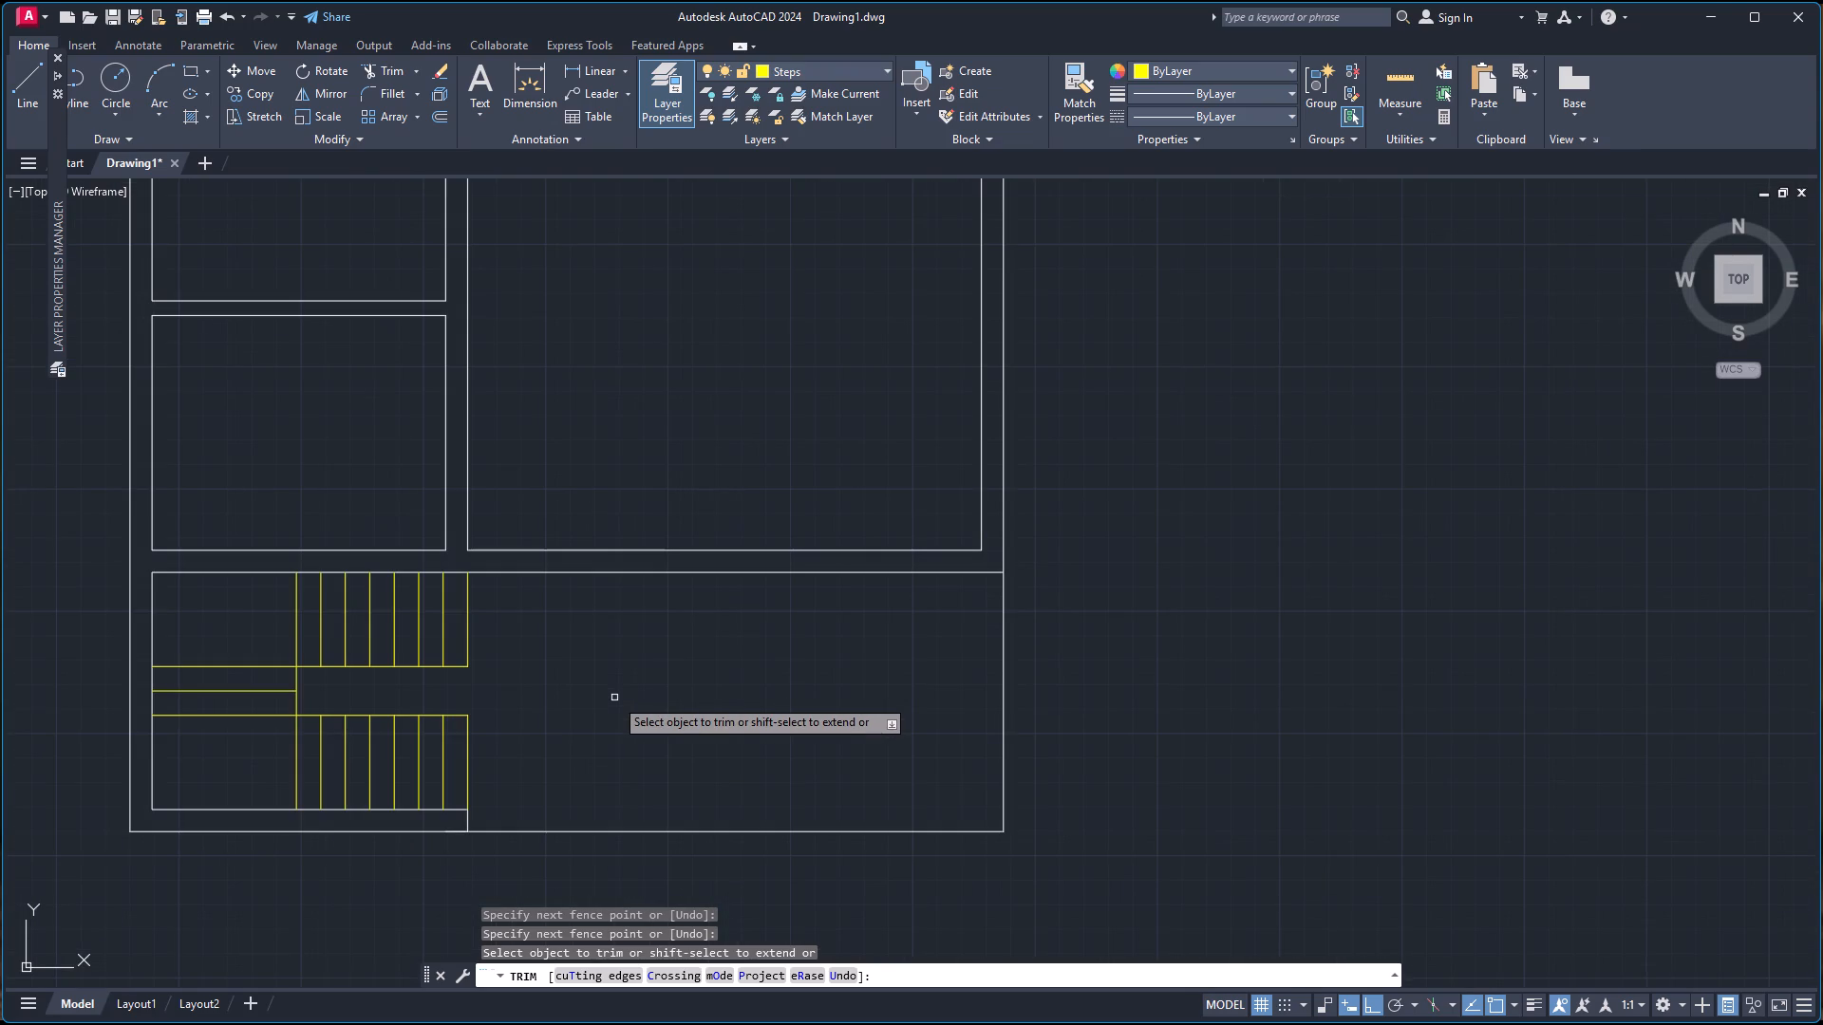
key(Escape)
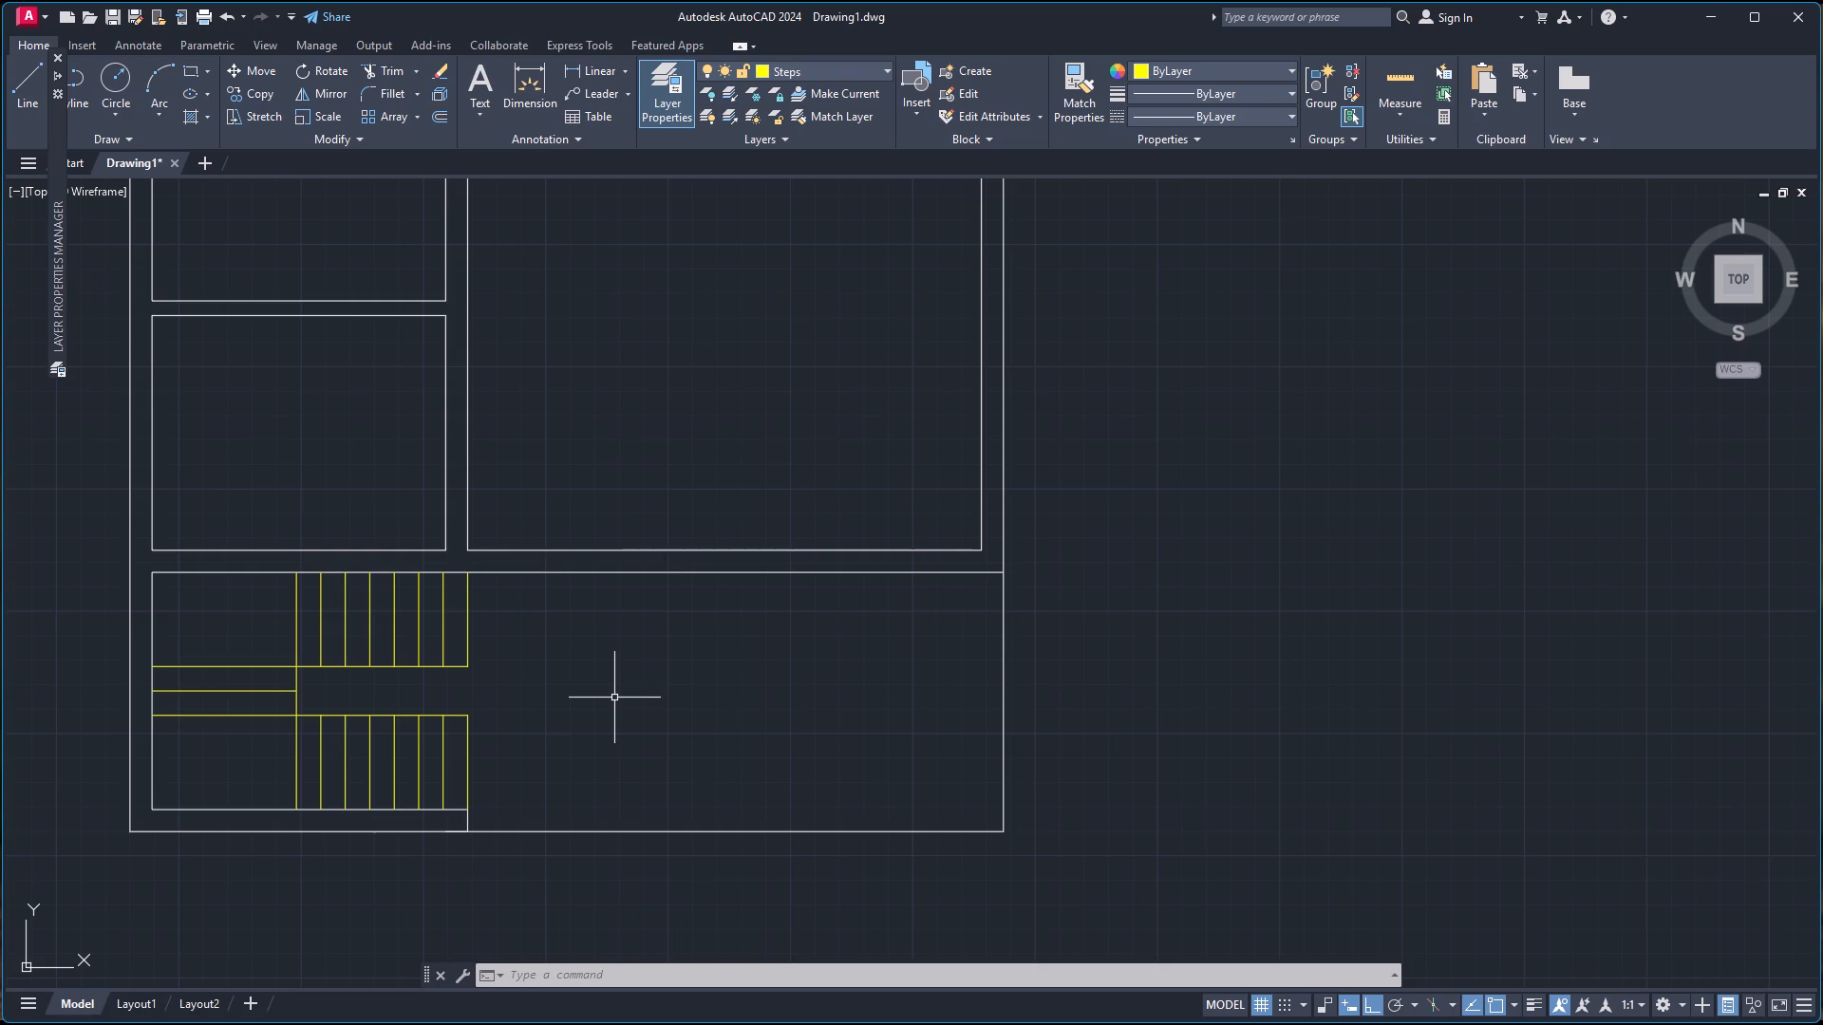
Draw a walk line from the lower flight's outer riser midpoint: about 8'-0 1/2" left, 4'-9" up, then 6'-4 1/2" right to the third riser.
key(l)
key(Return)
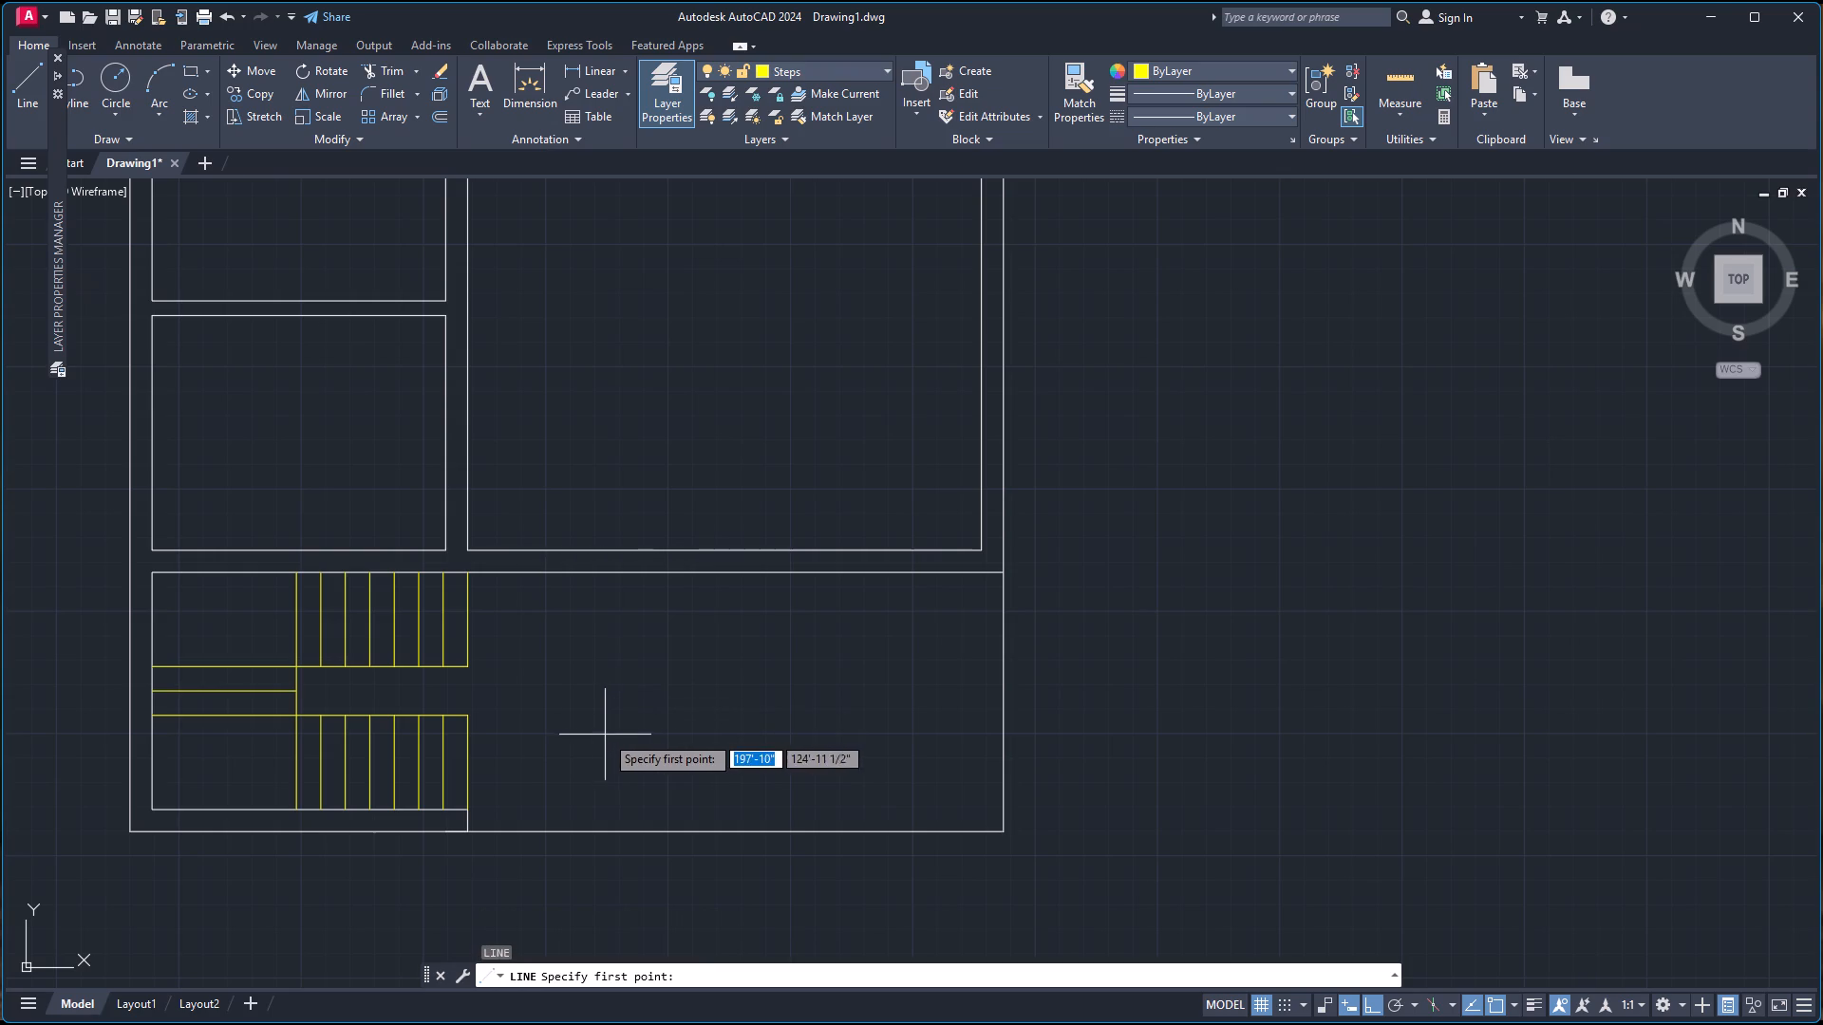
click(470, 759)
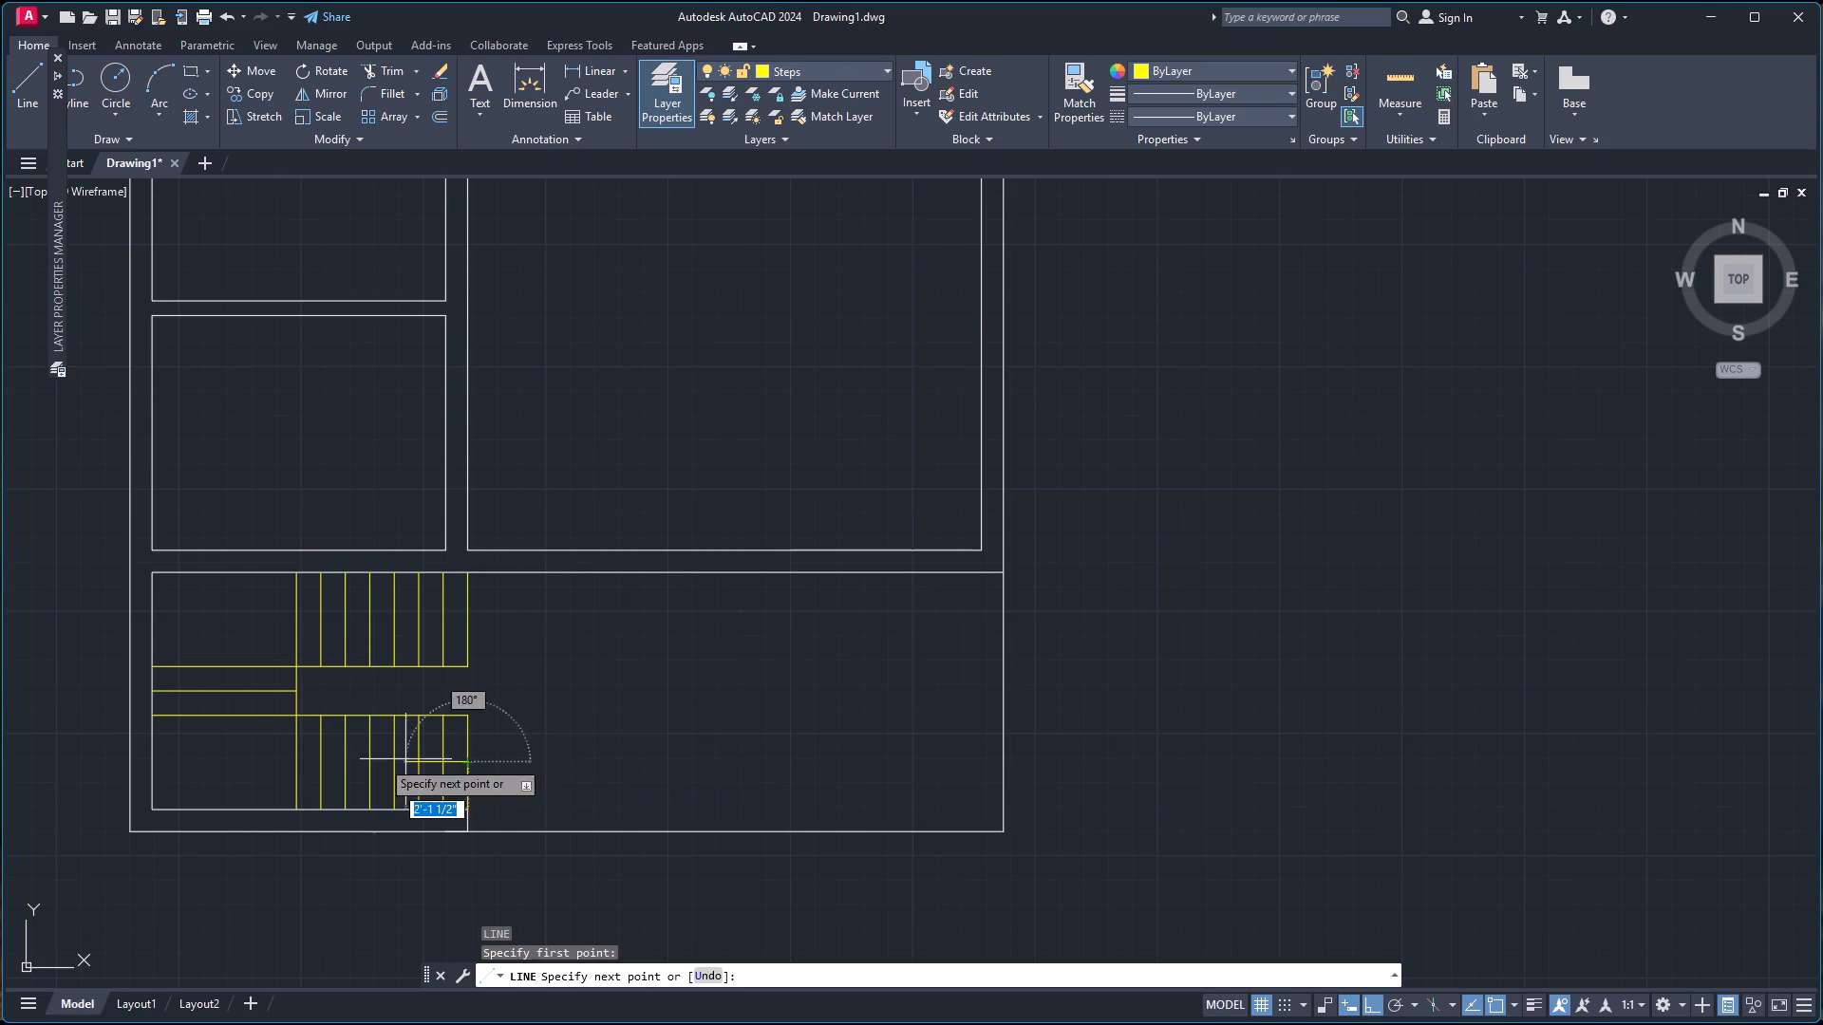
click(232, 760)
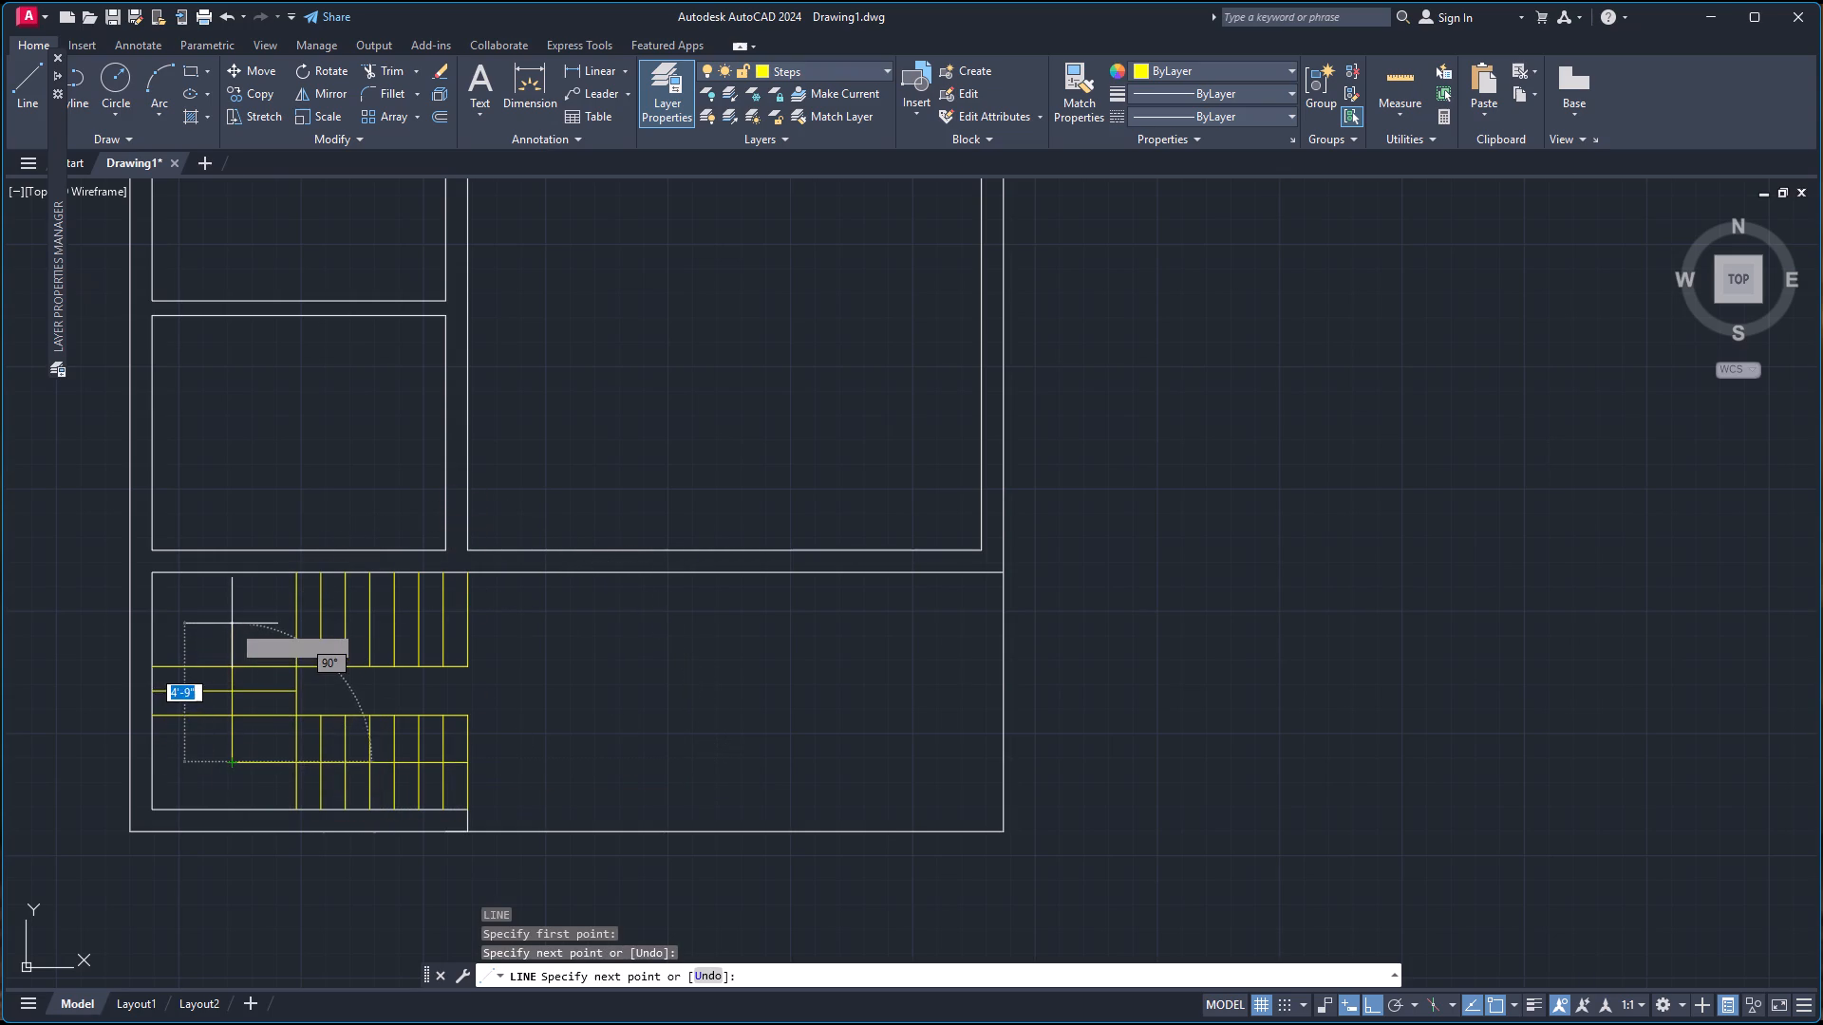
click(232, 622)
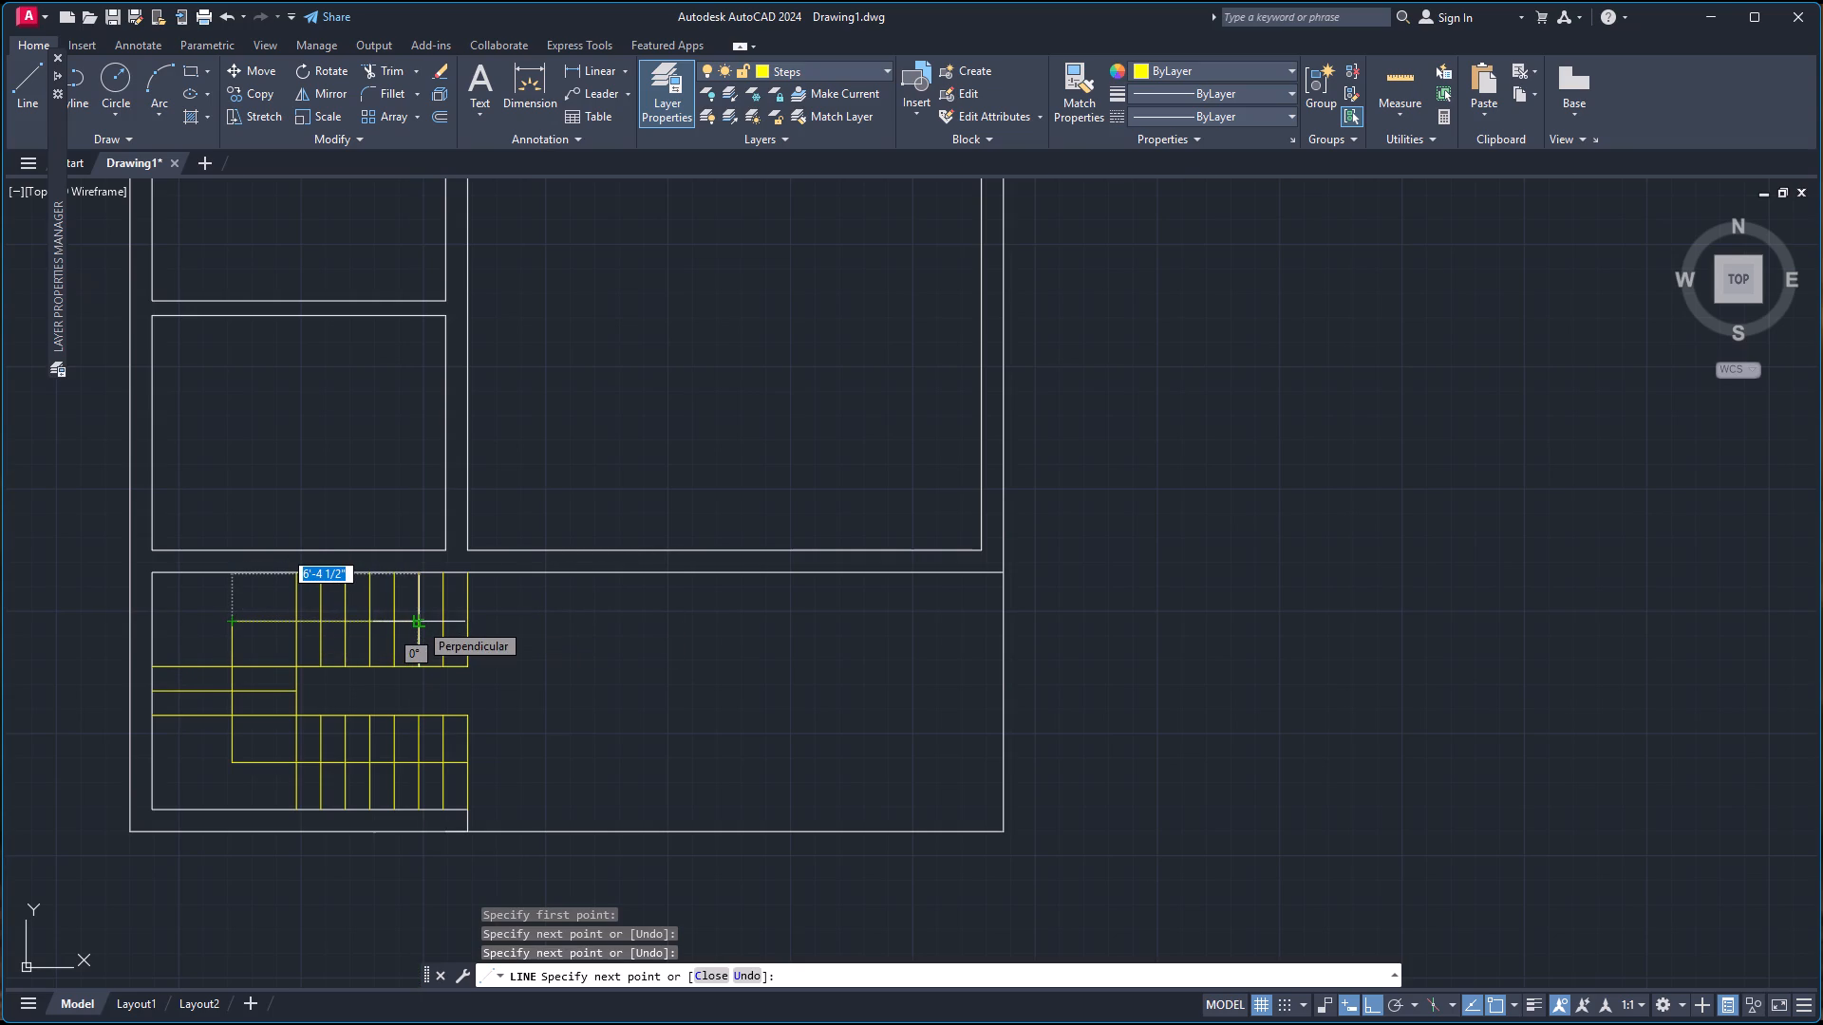
click(419, 622)
key(space)
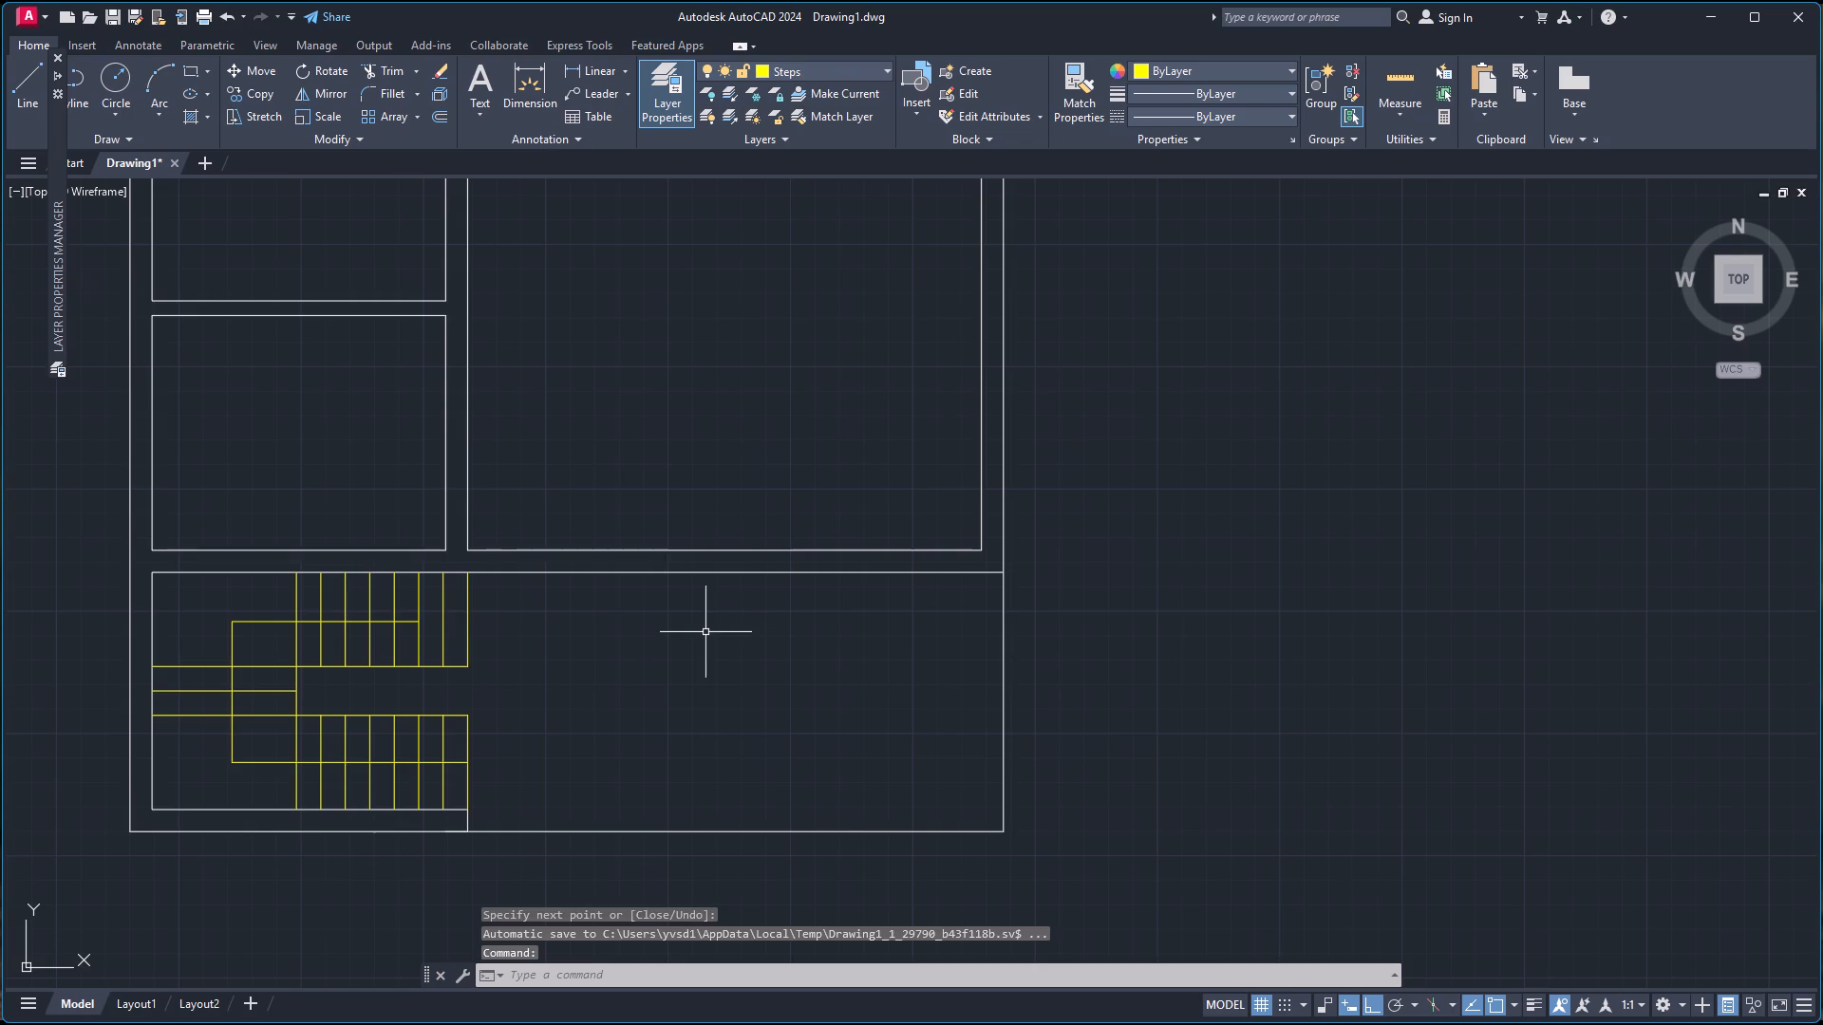
Stretch the lower walk line's outer end about 11" to the right, beyond the outermost riser.
click(459, 761)
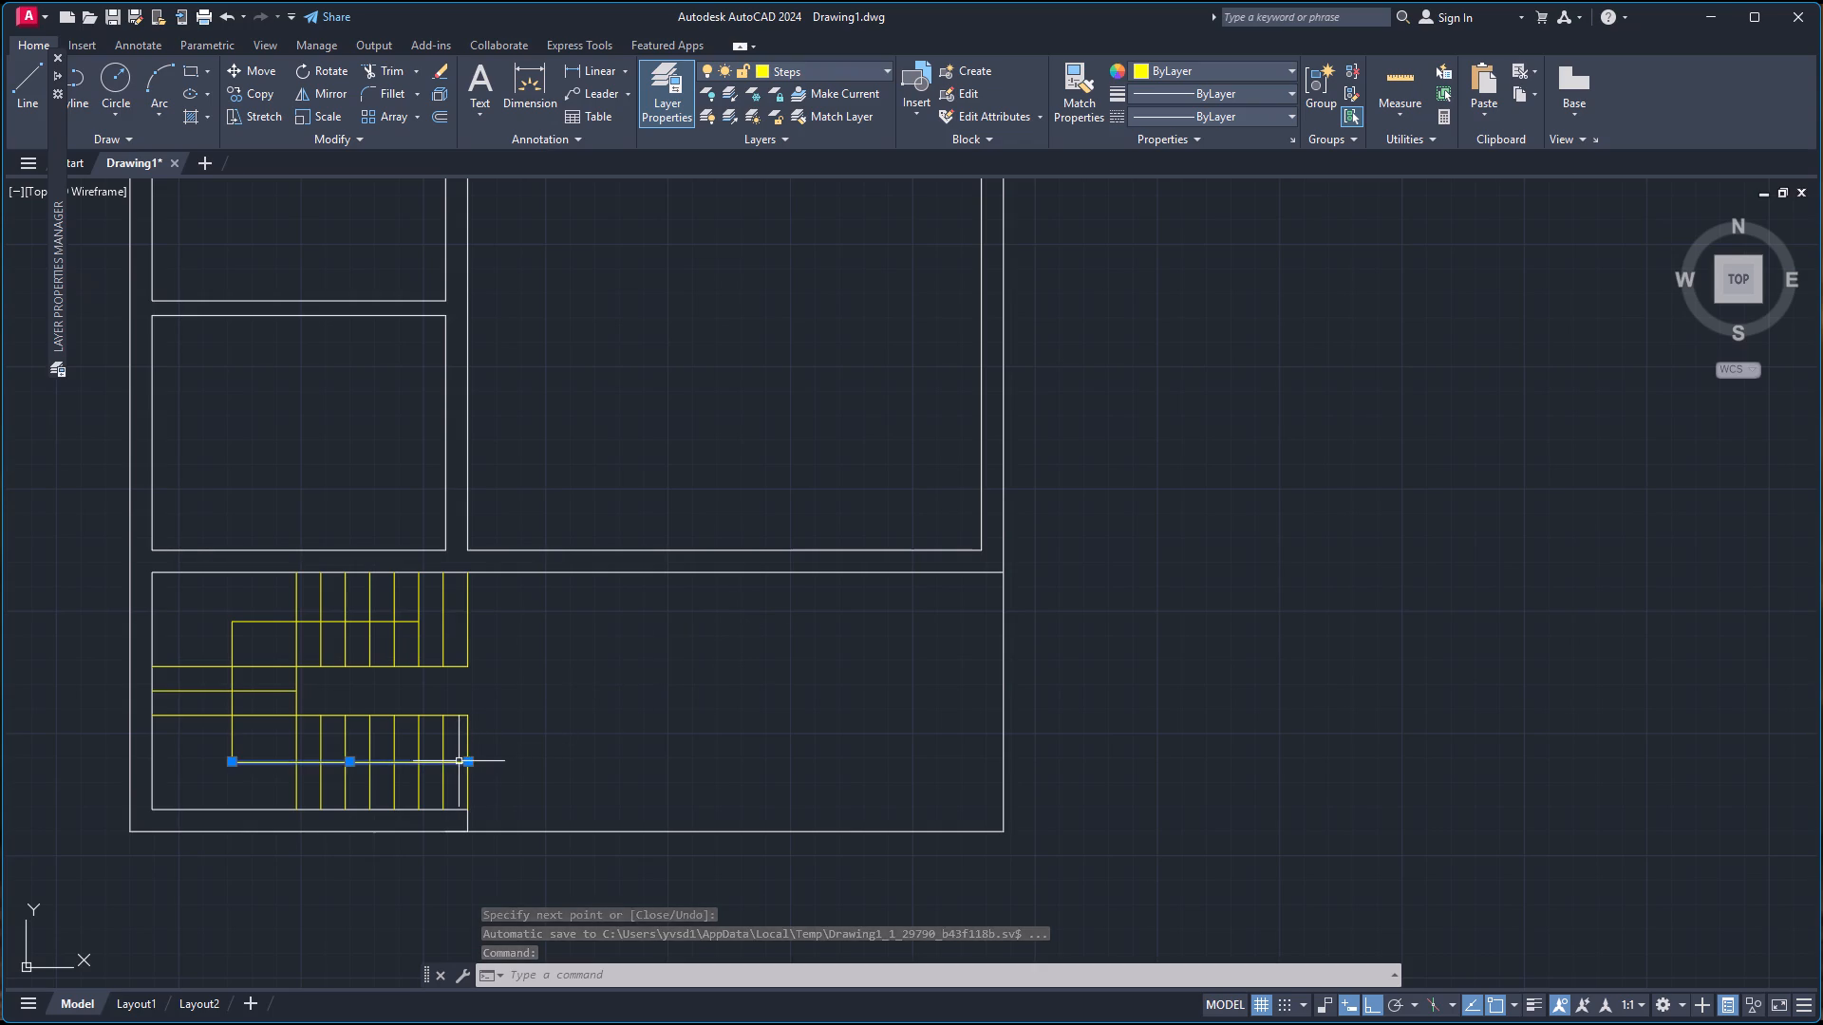
click(465, 760)
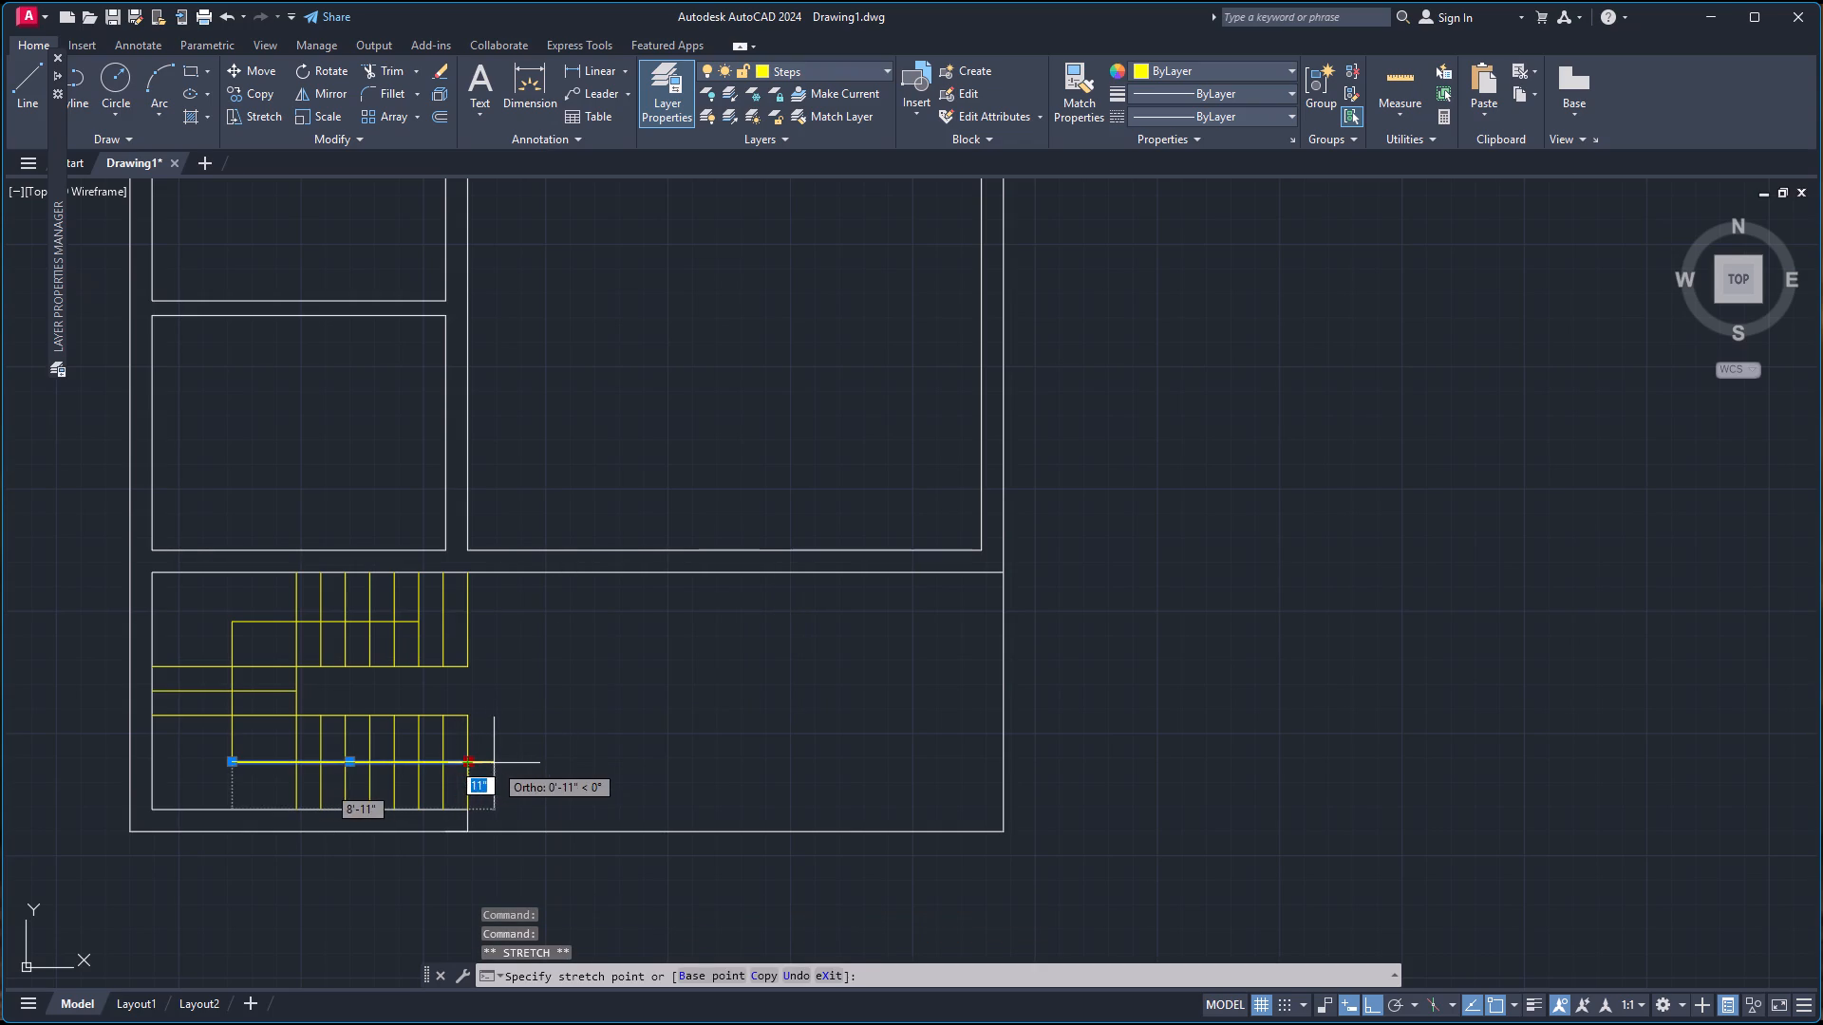
click(494, 763)
Draw a horizontal arrowhead base line about 5" long in the open area to the right of the staircase.
key(space)
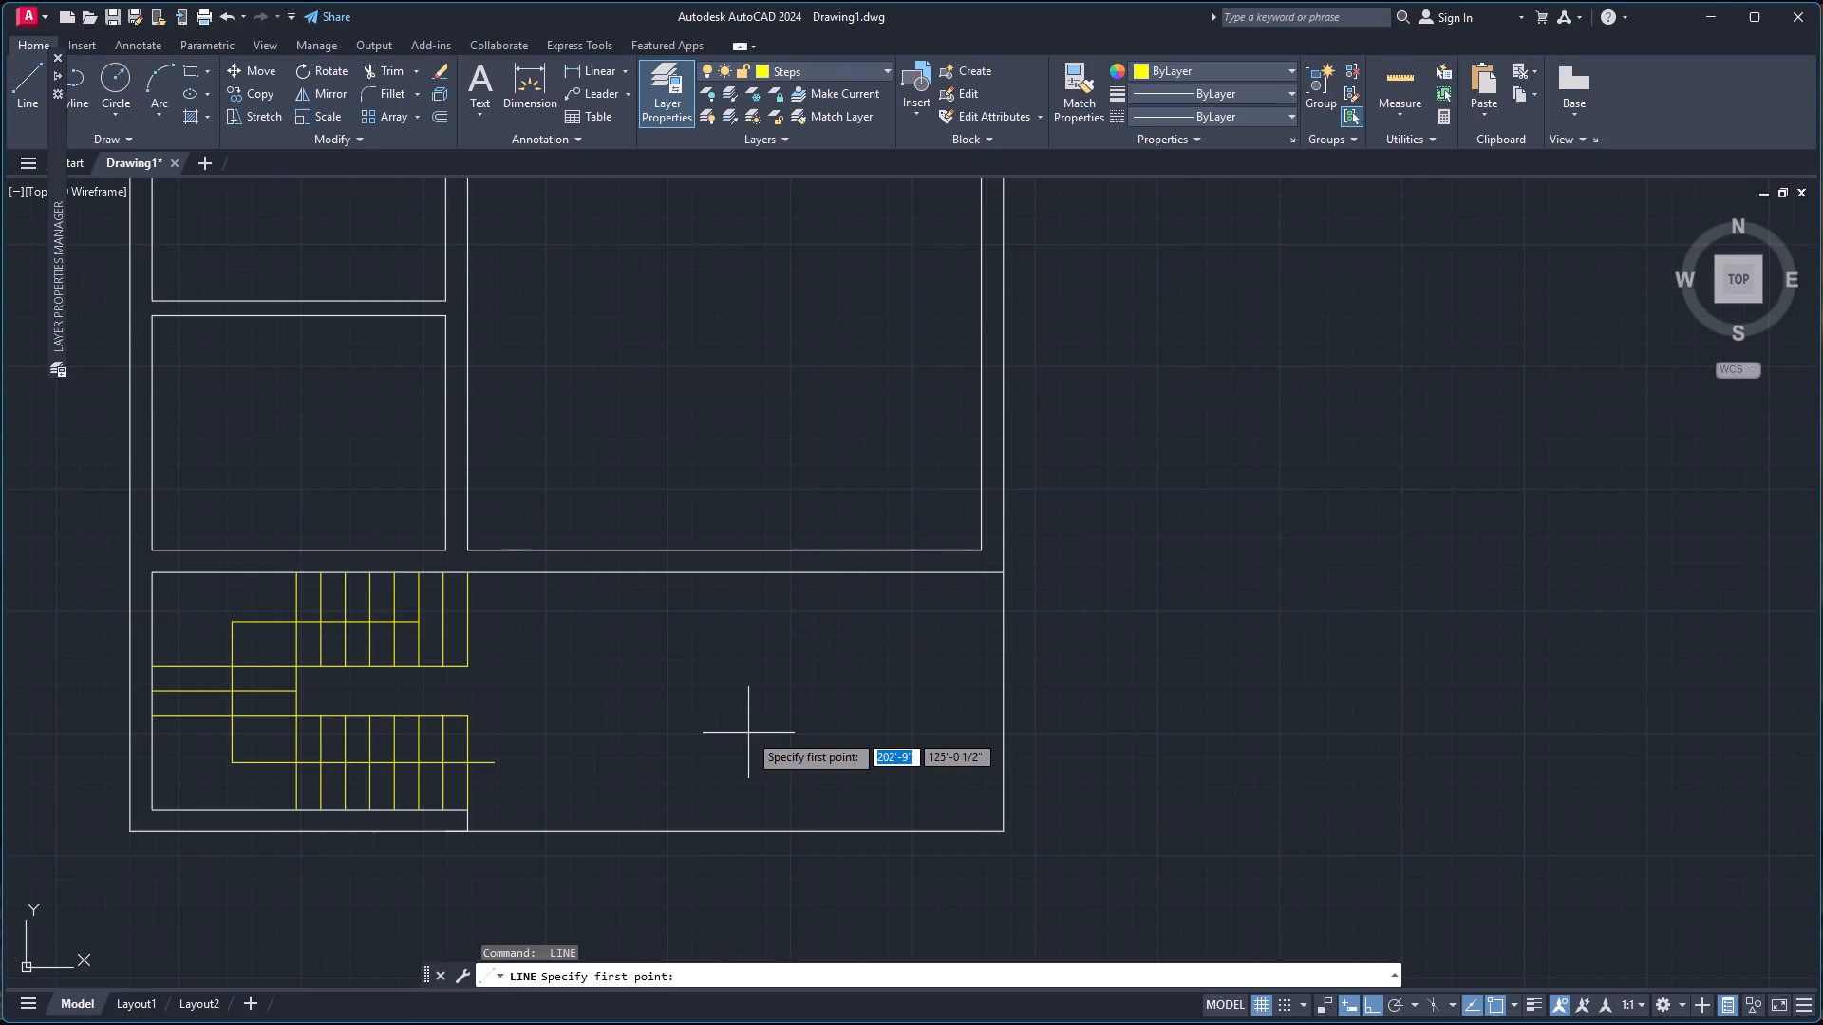
click(637, 750)
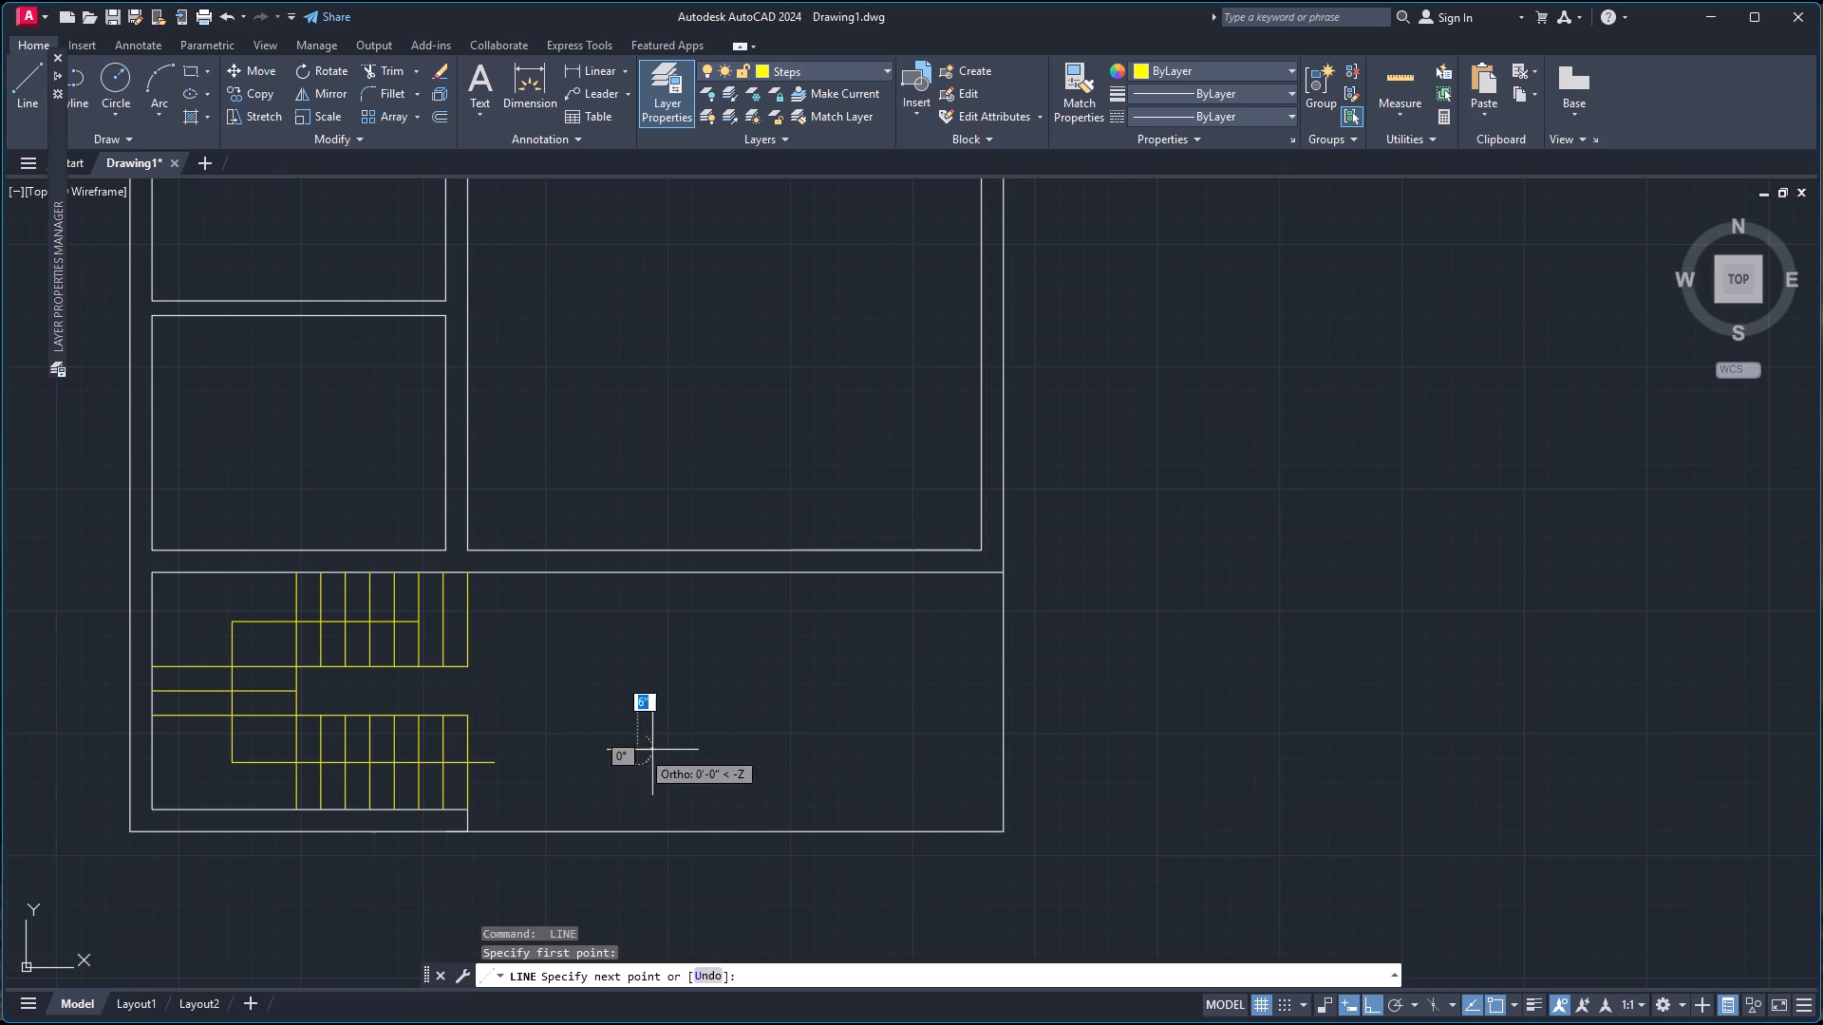
scroll(667, 750, up, 4)
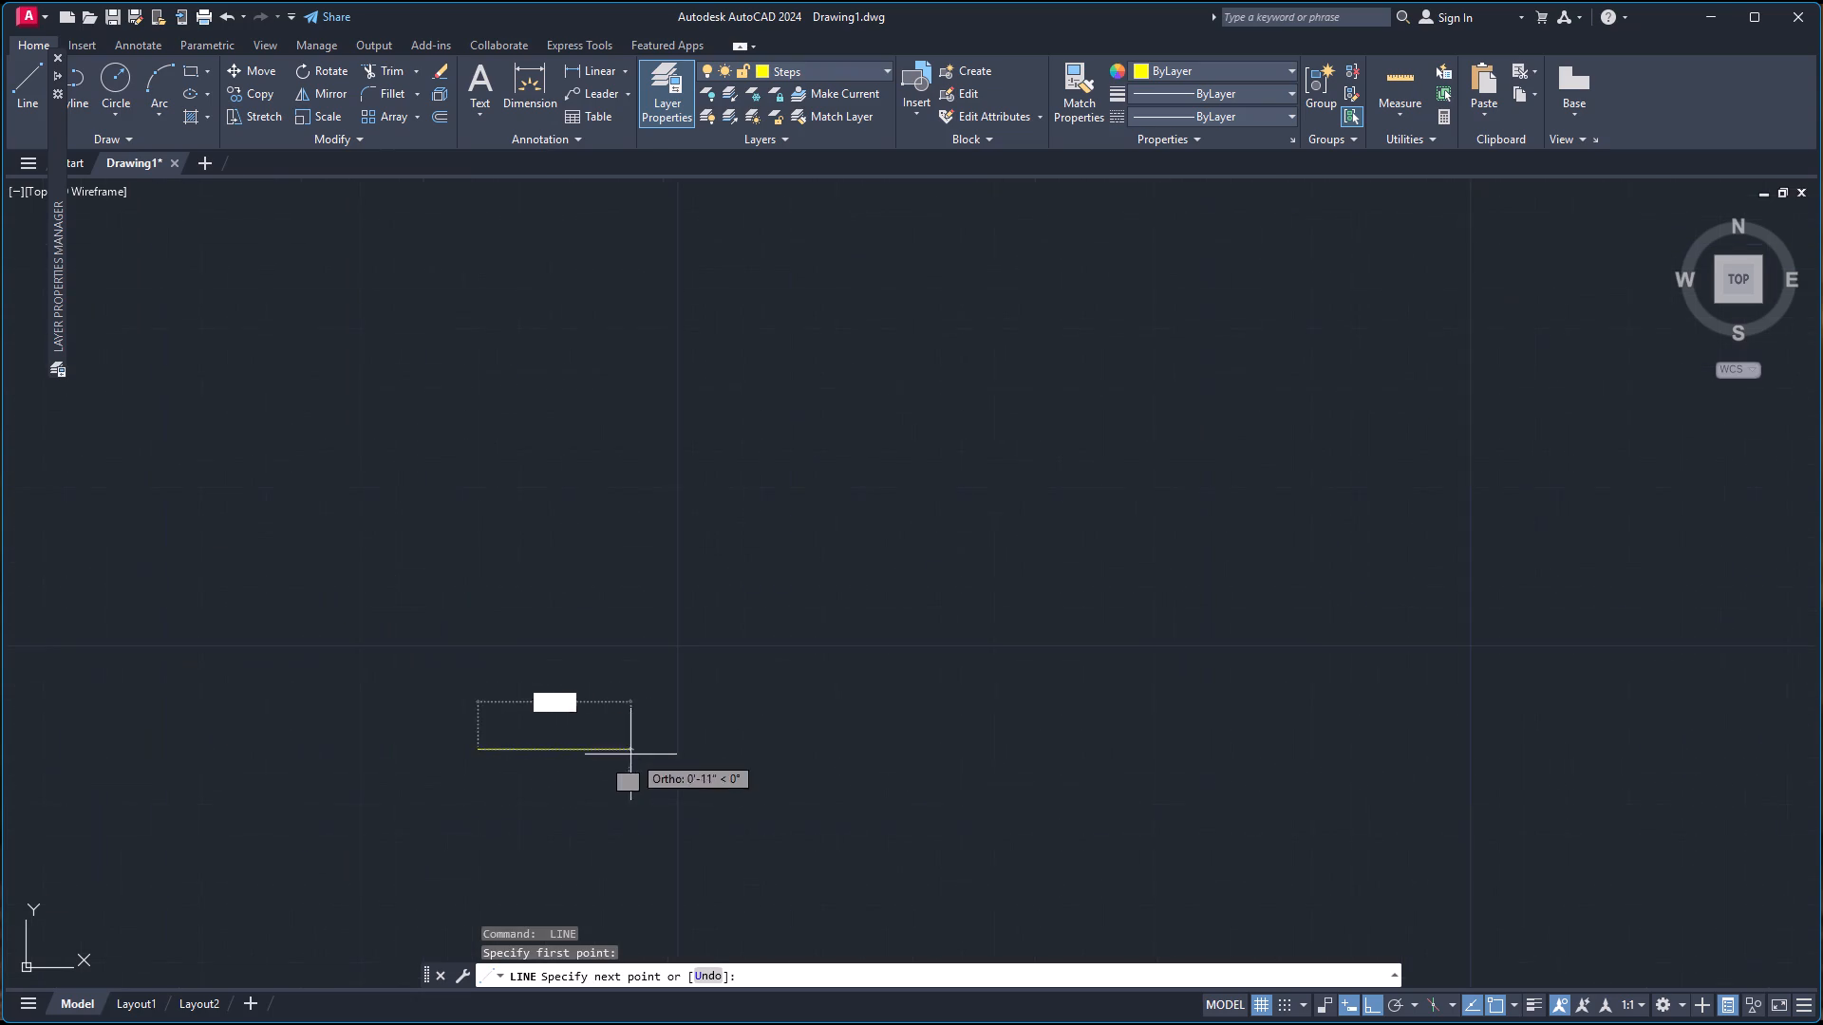
scroll(628, 755, up, 1)
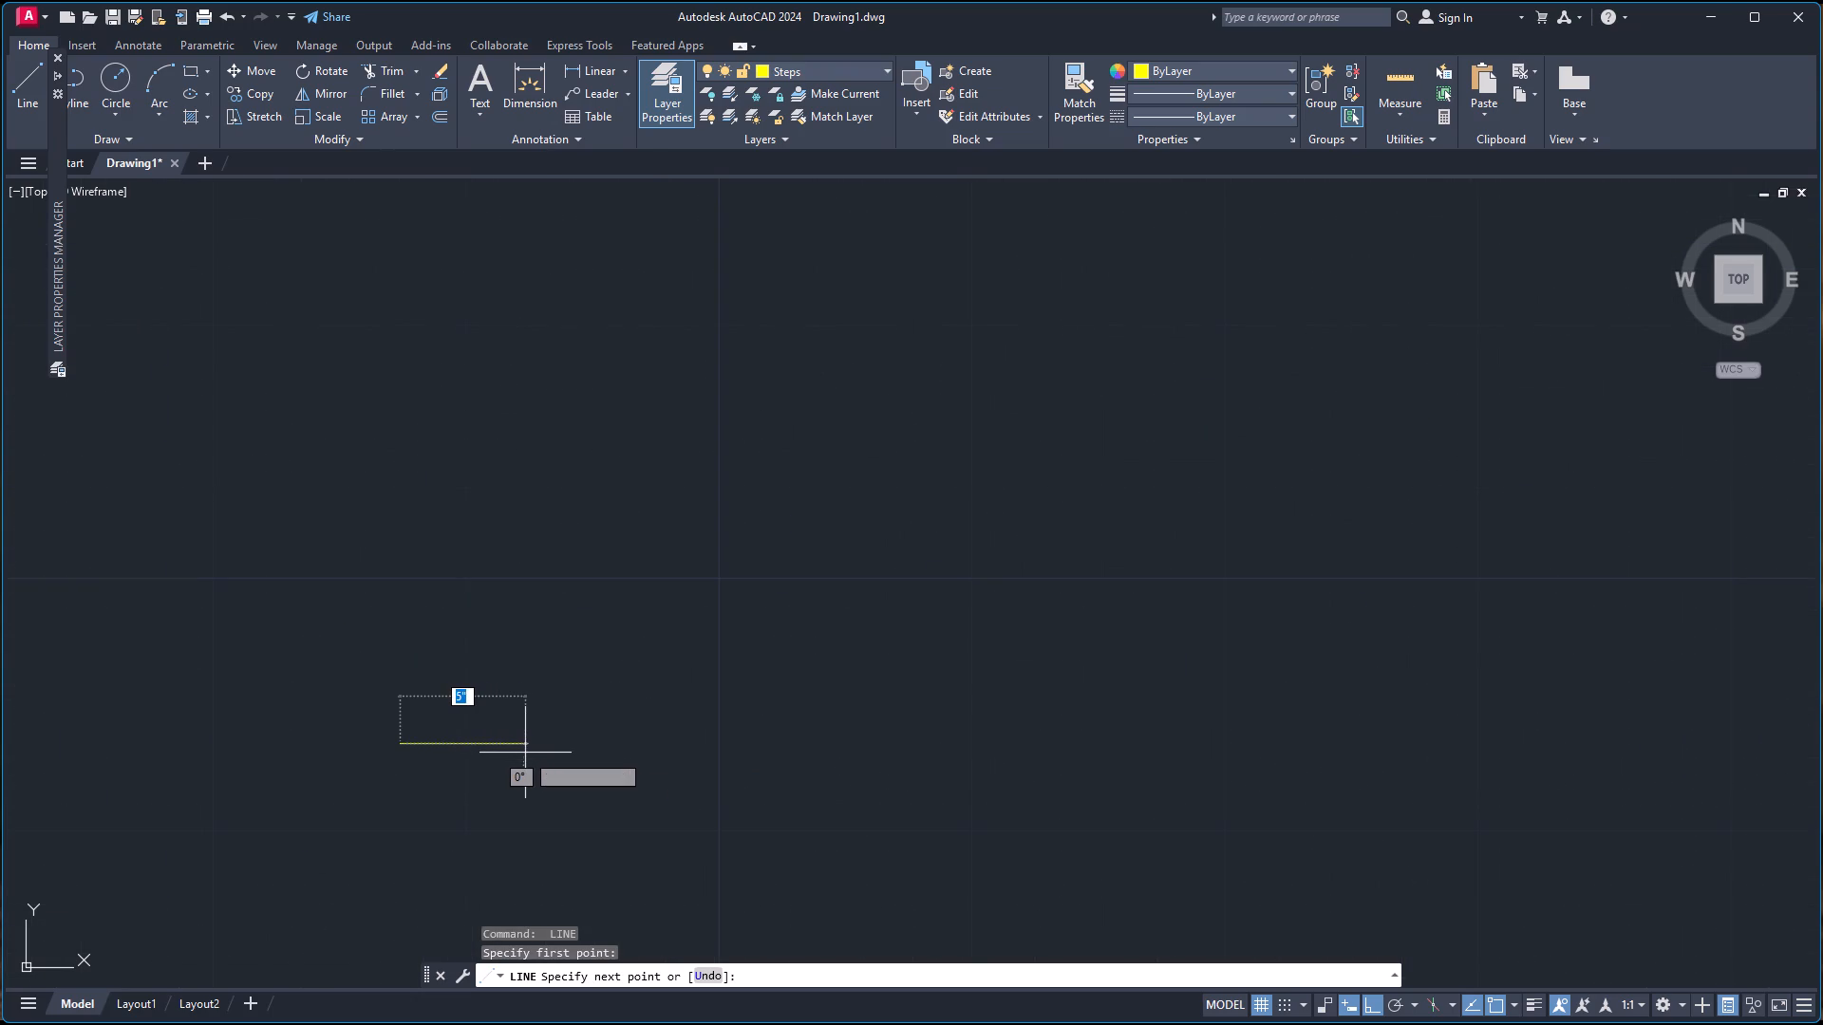
click(525, 753)
key(space)
Complete the arrowhead triangle with an 8" vertical line up from the base's midpoint and sloping sides from its top to both base ends.
key(space)
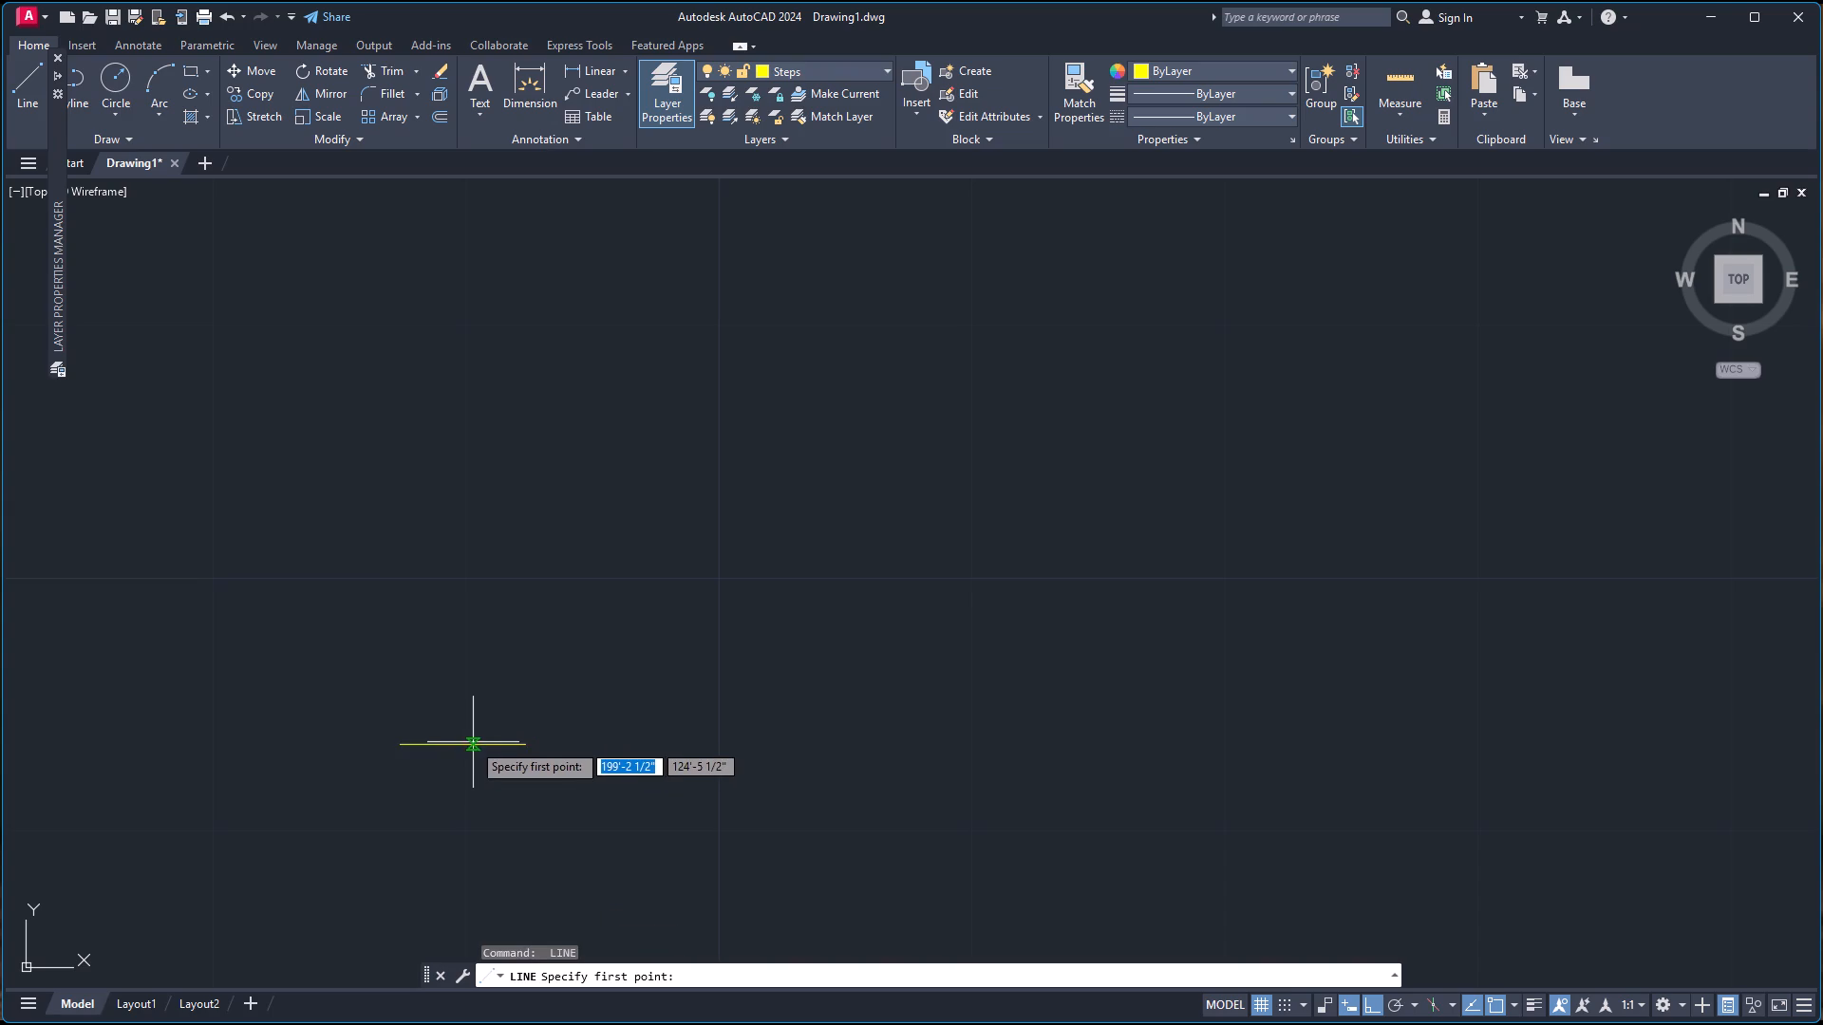
click(461, 744)
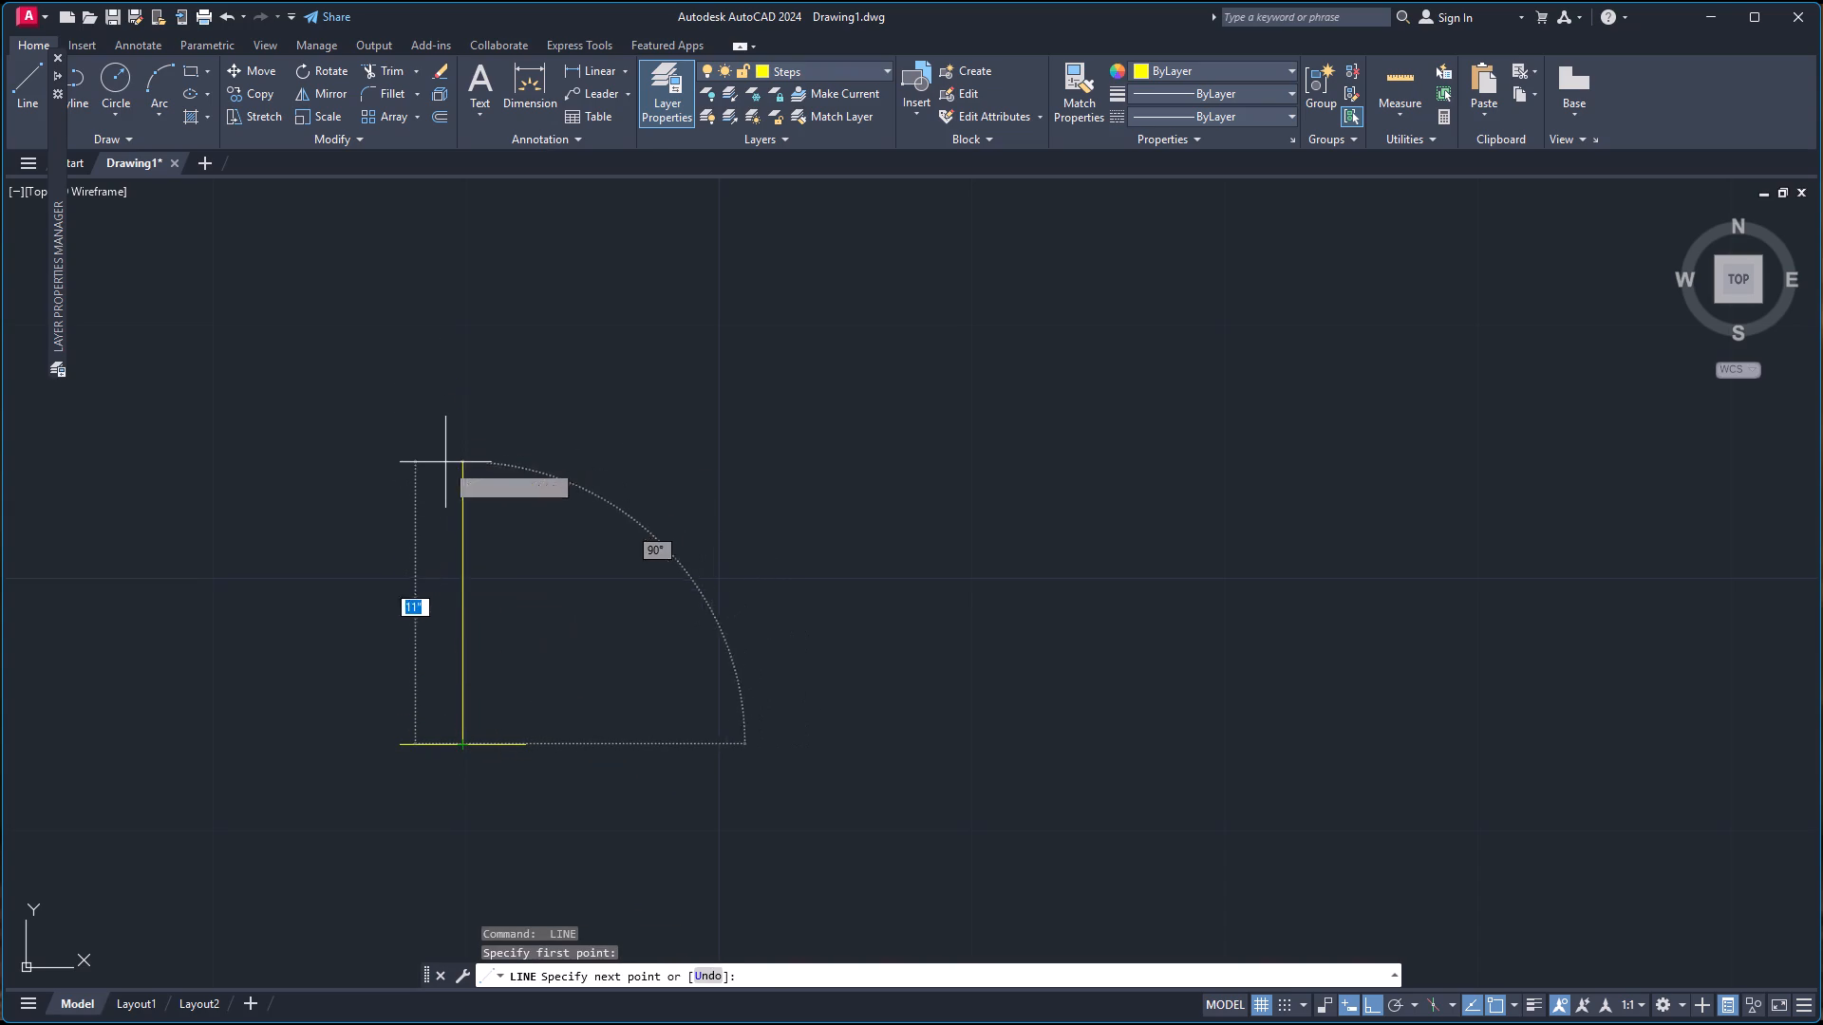
scroll(446, 594, down, 5)
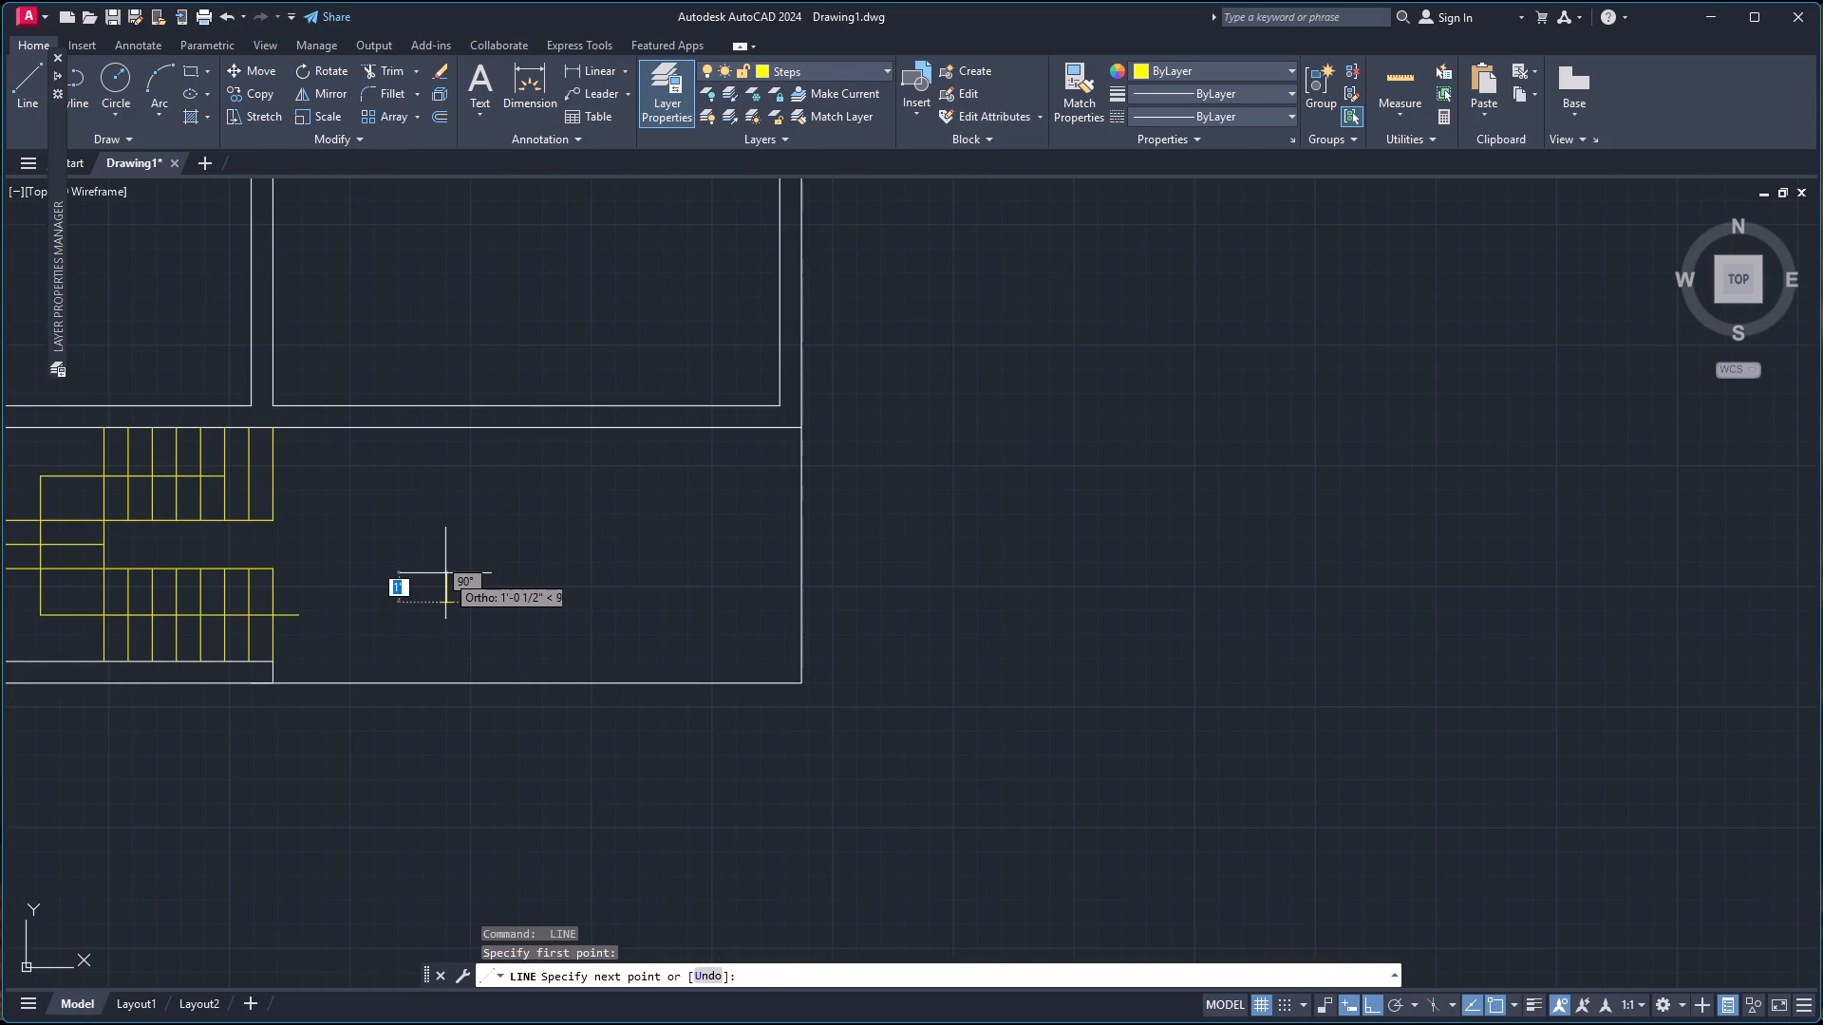
scroll(445, 580, up, 2)
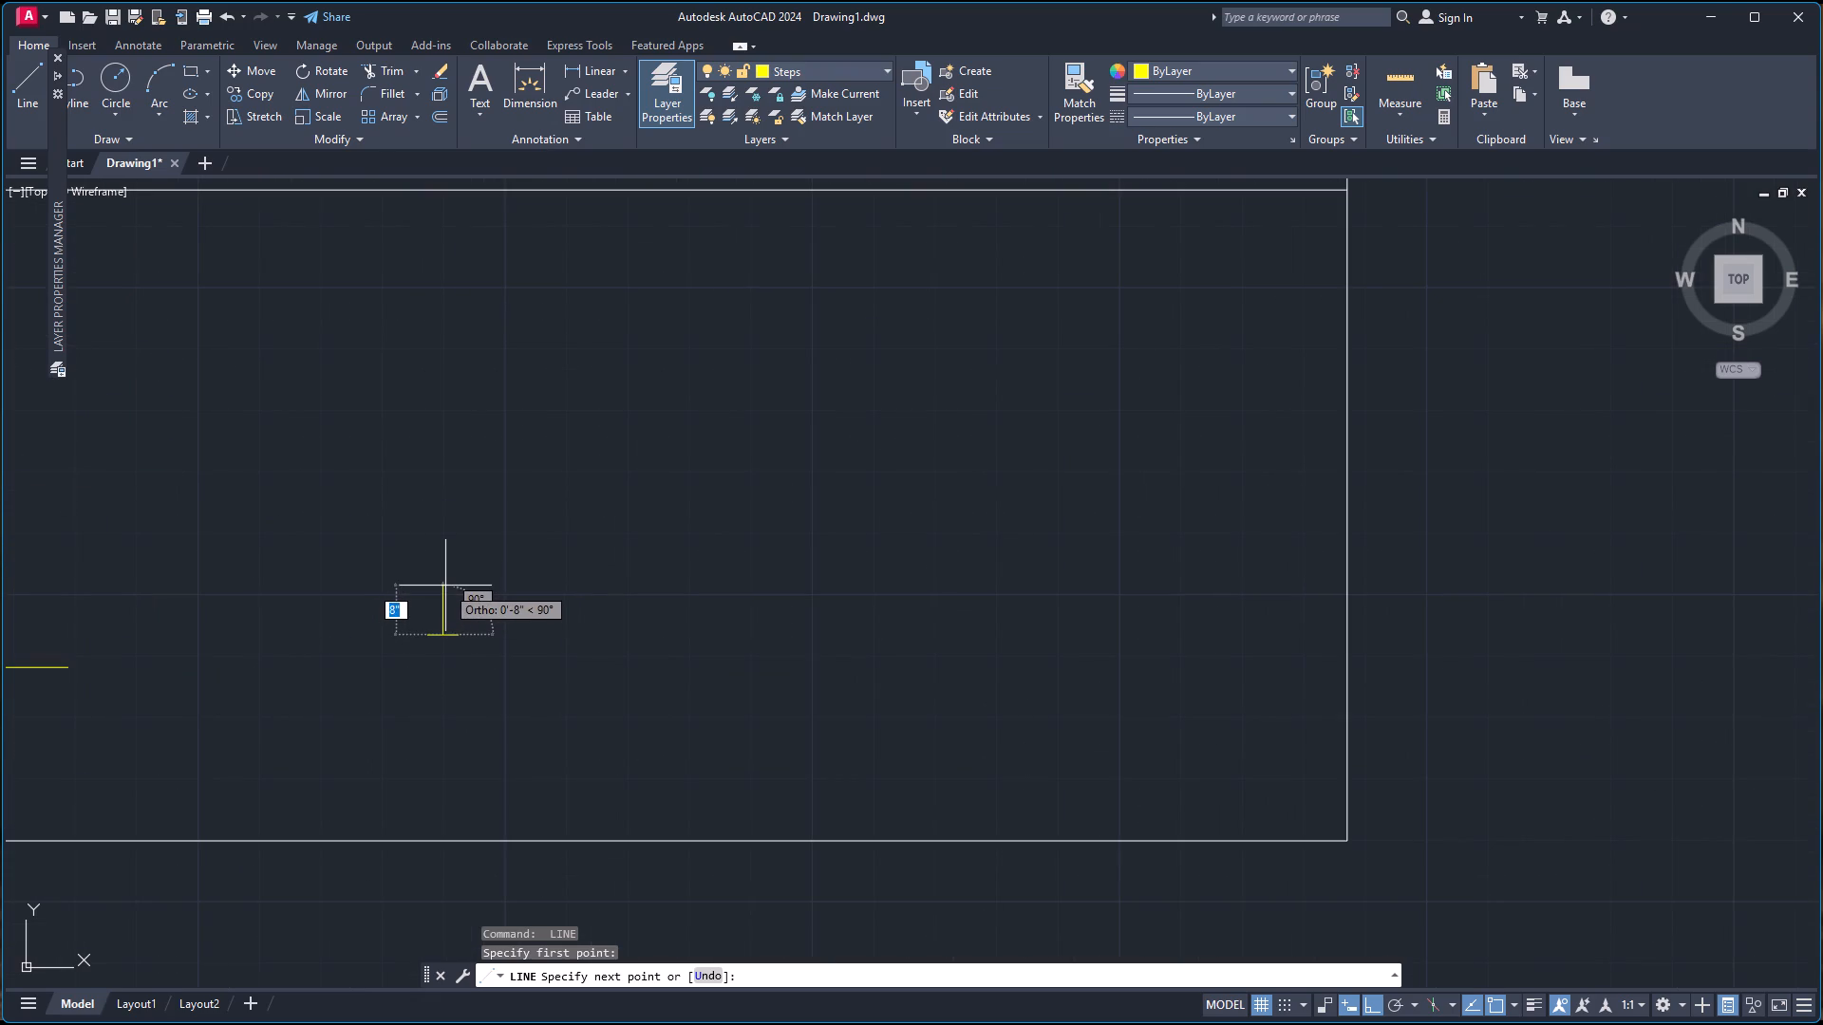
click(445, 586)
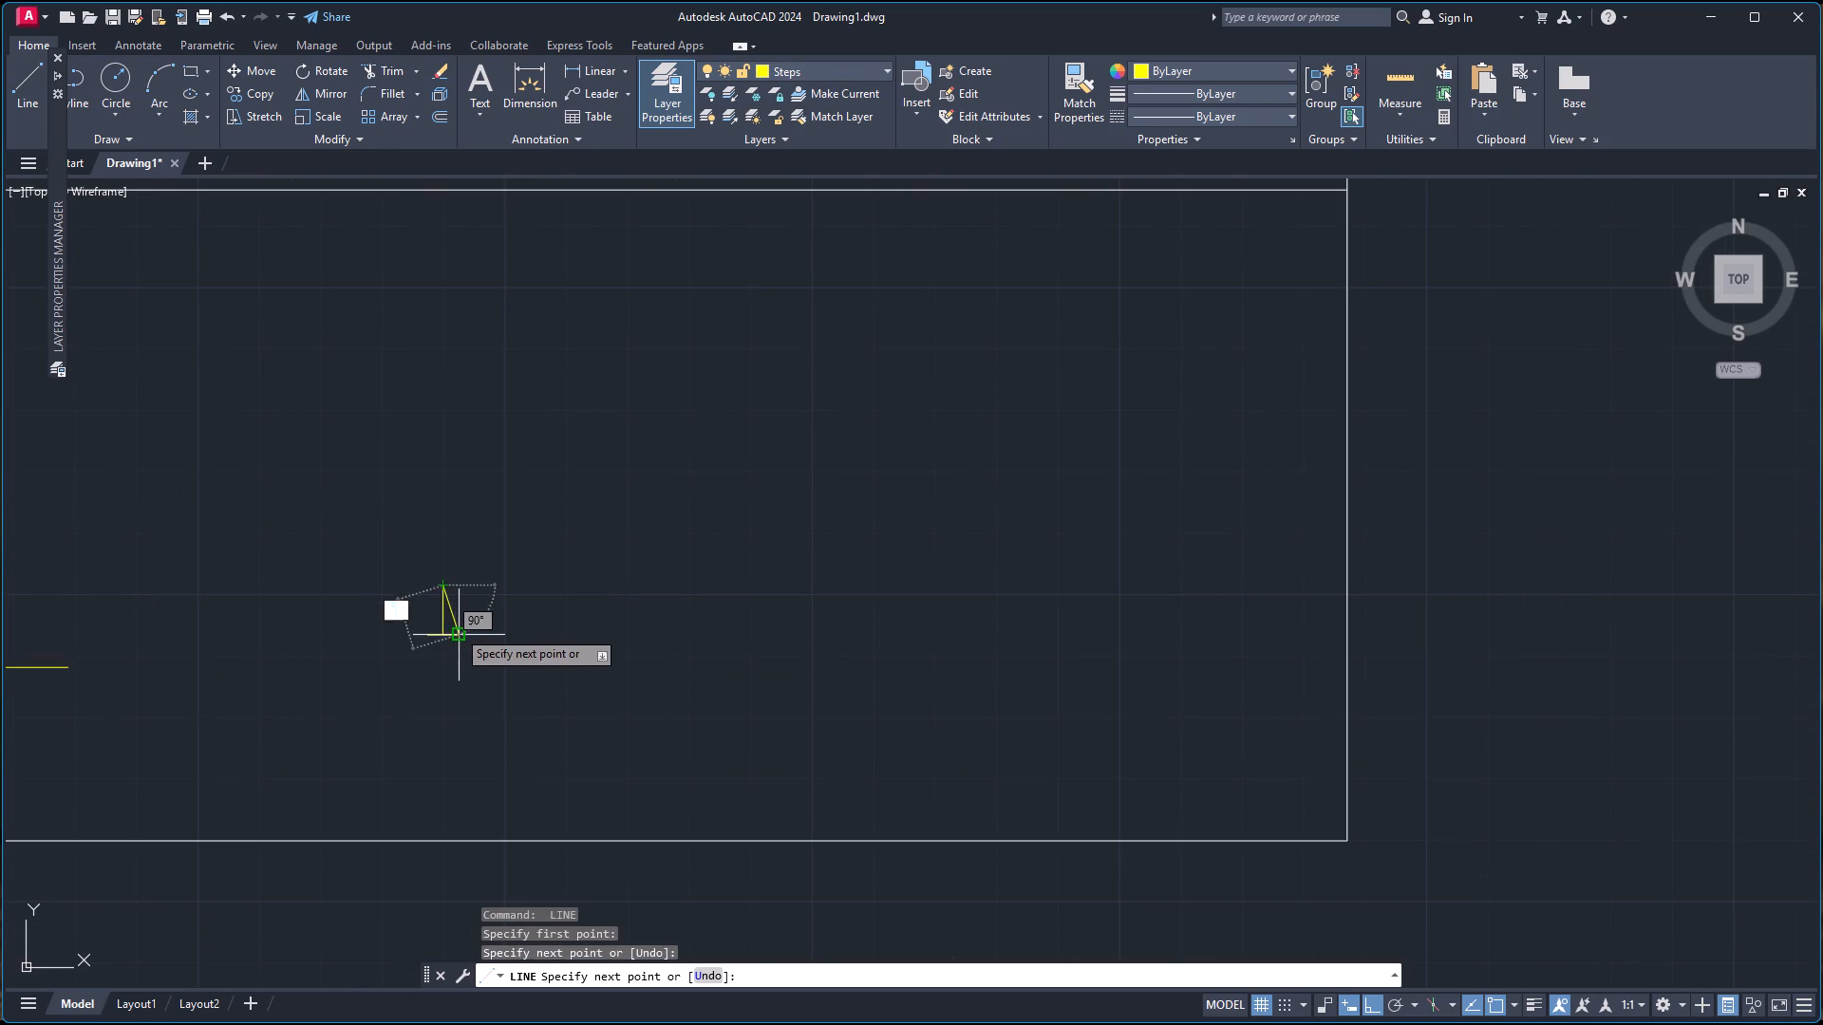
click(457, 631)
key(space)
key(space)
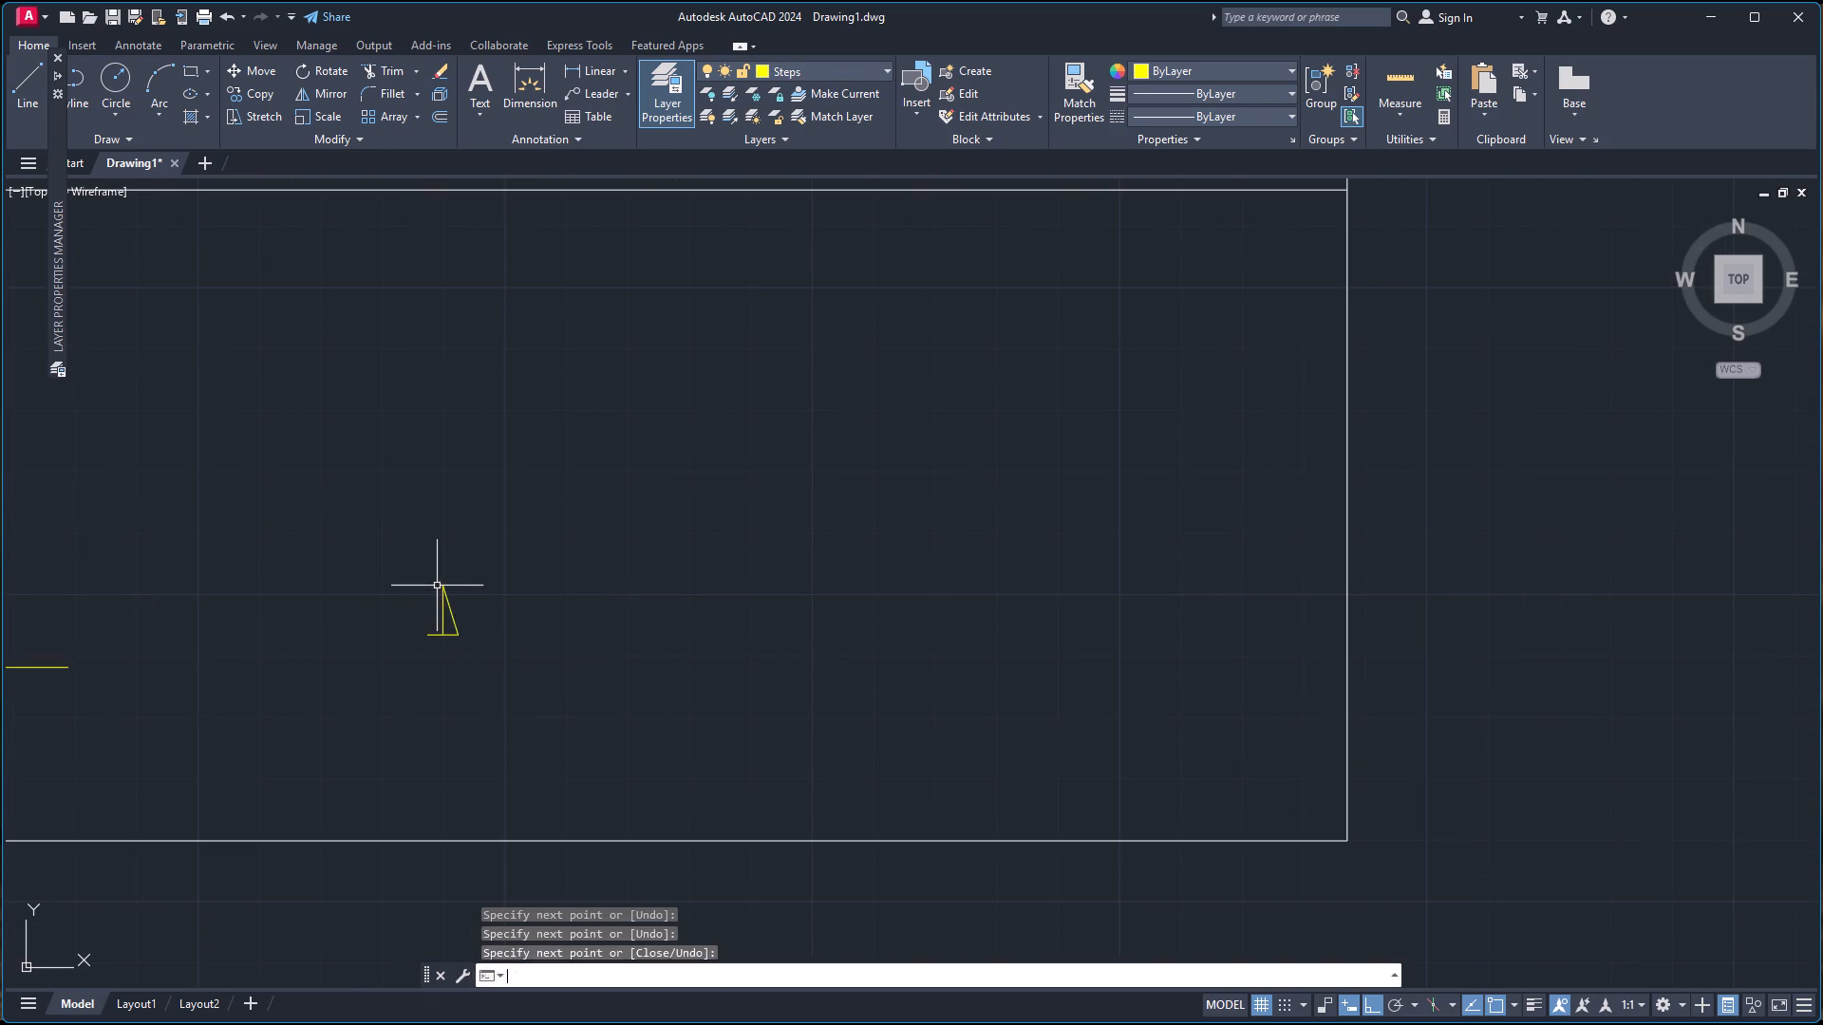
click(437, 586)
click(430, 634)
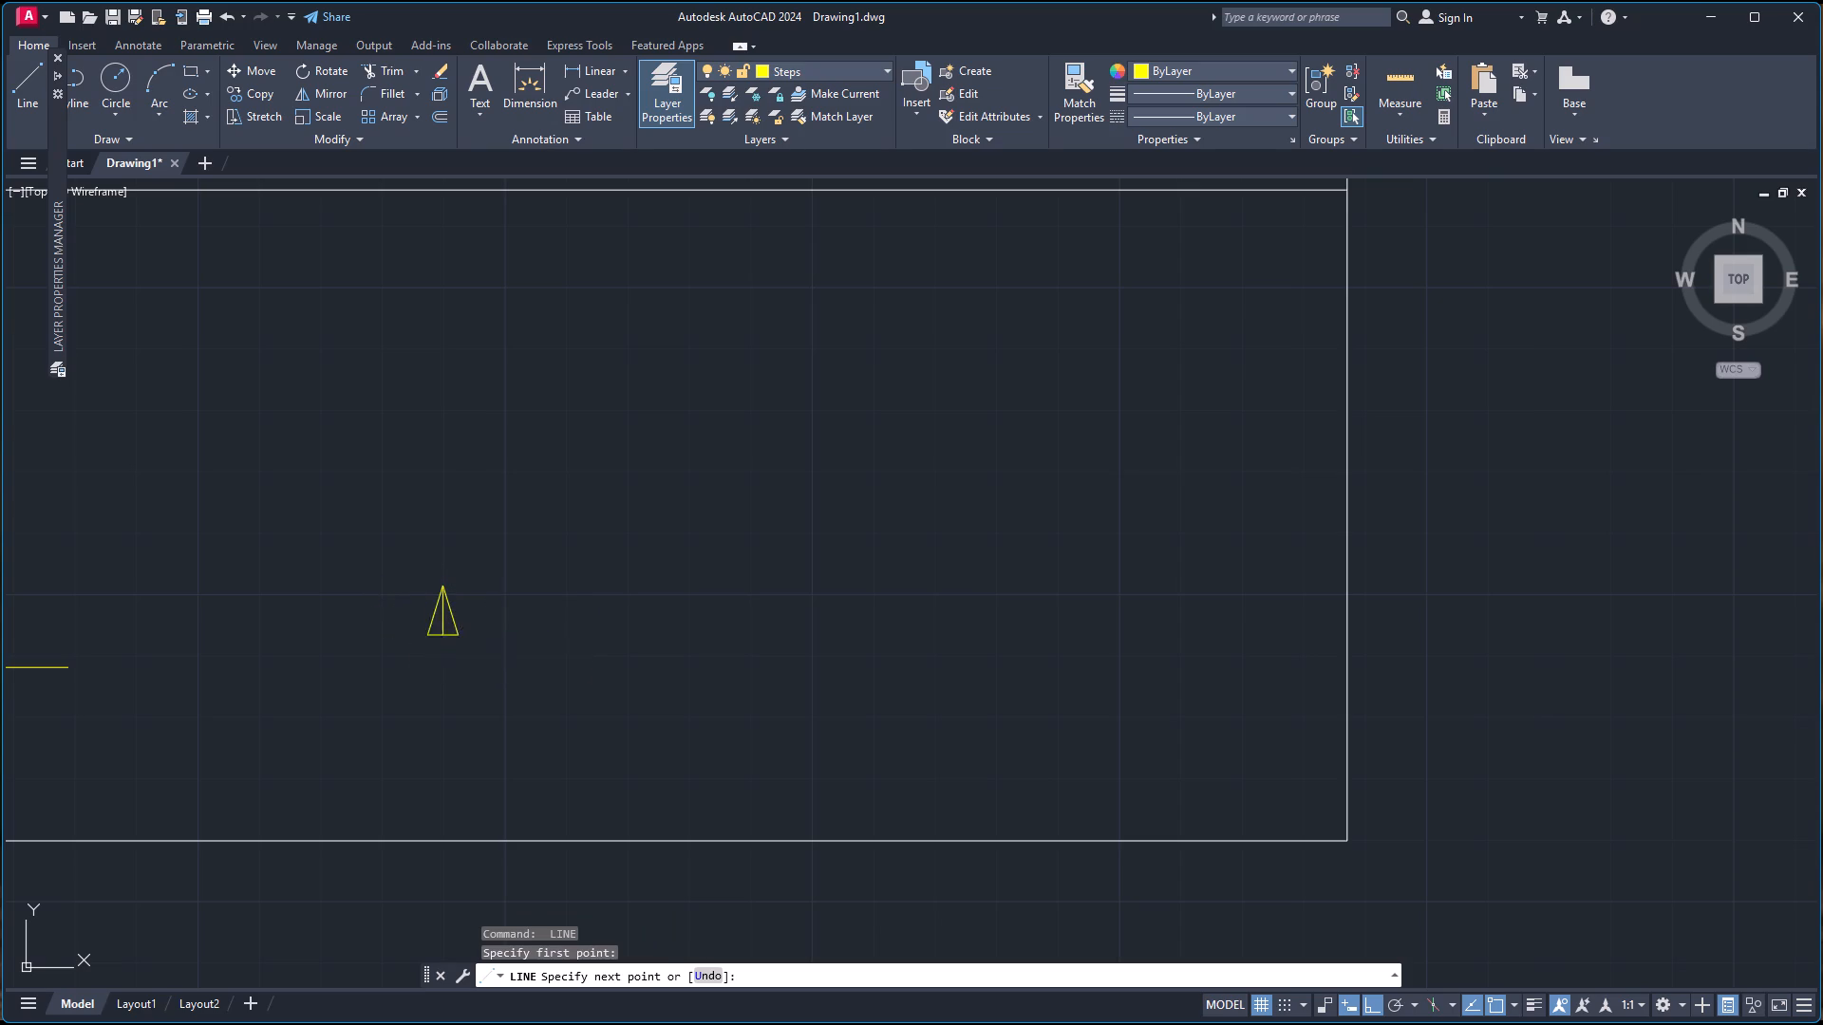
Delete the vertical centre line inside the arrowhead triangle.
key(space)
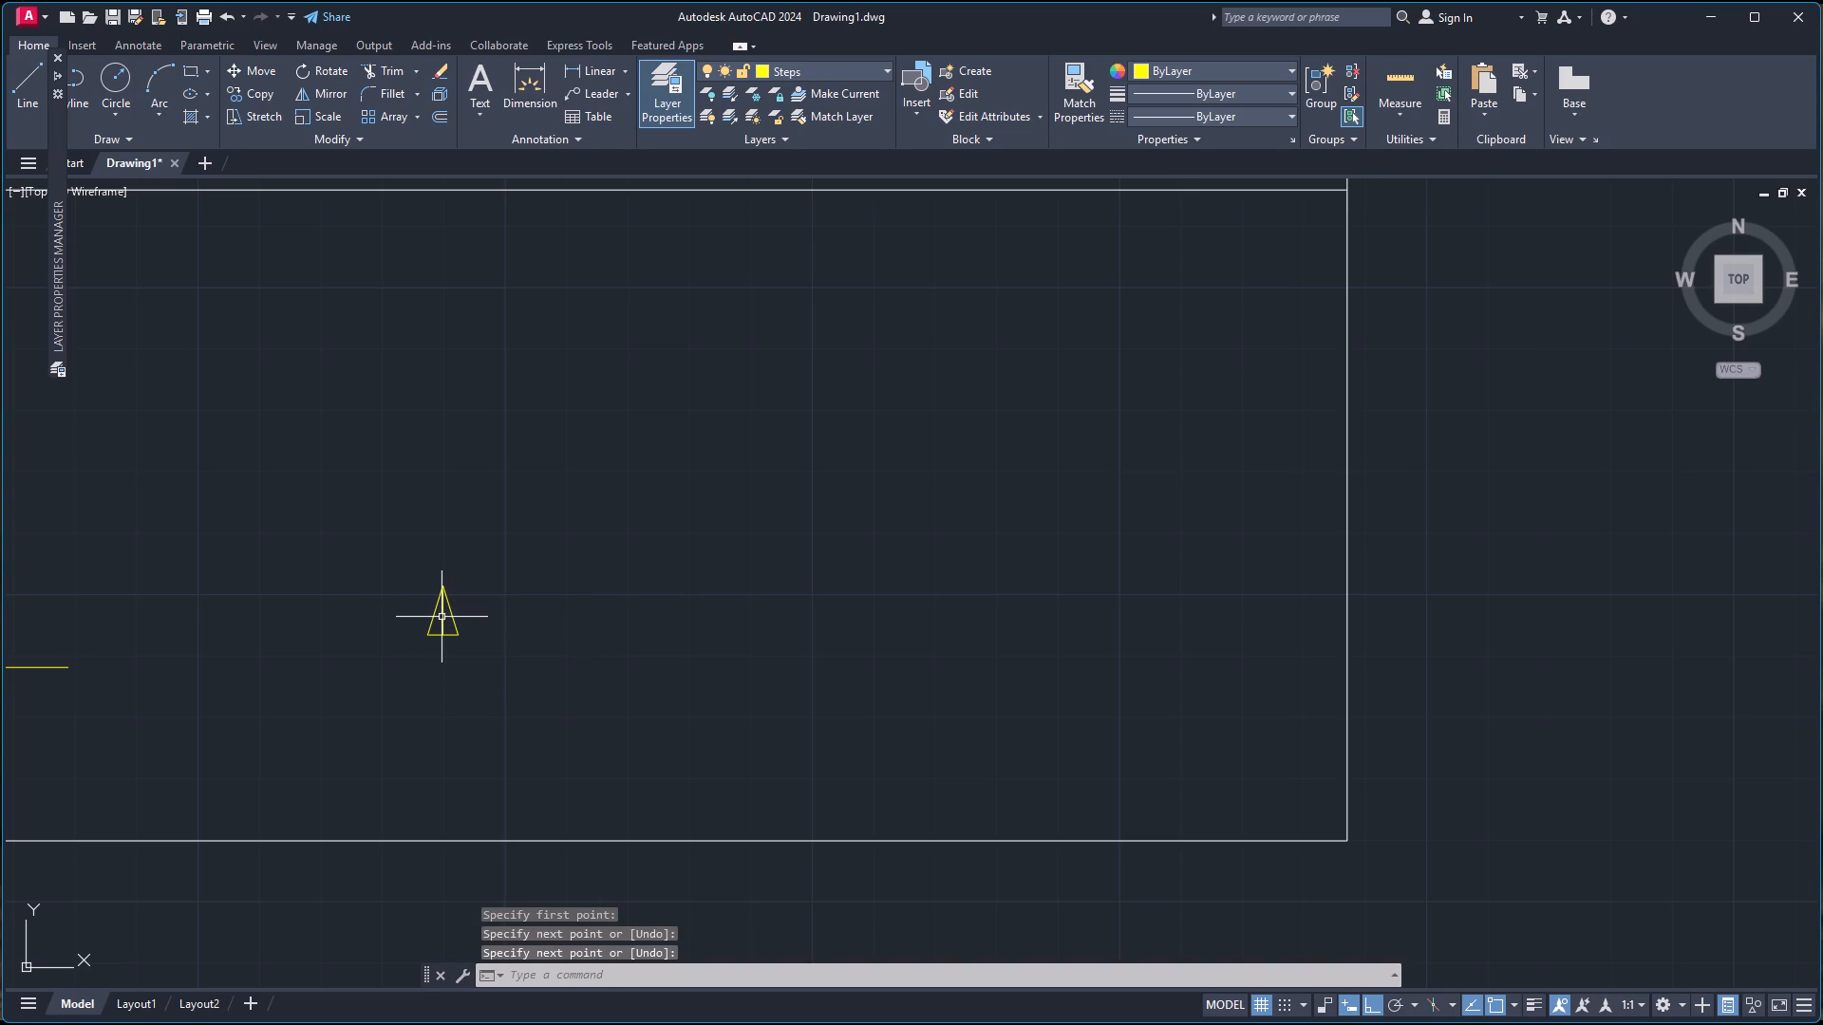
click(442, 617)
key(Delete)
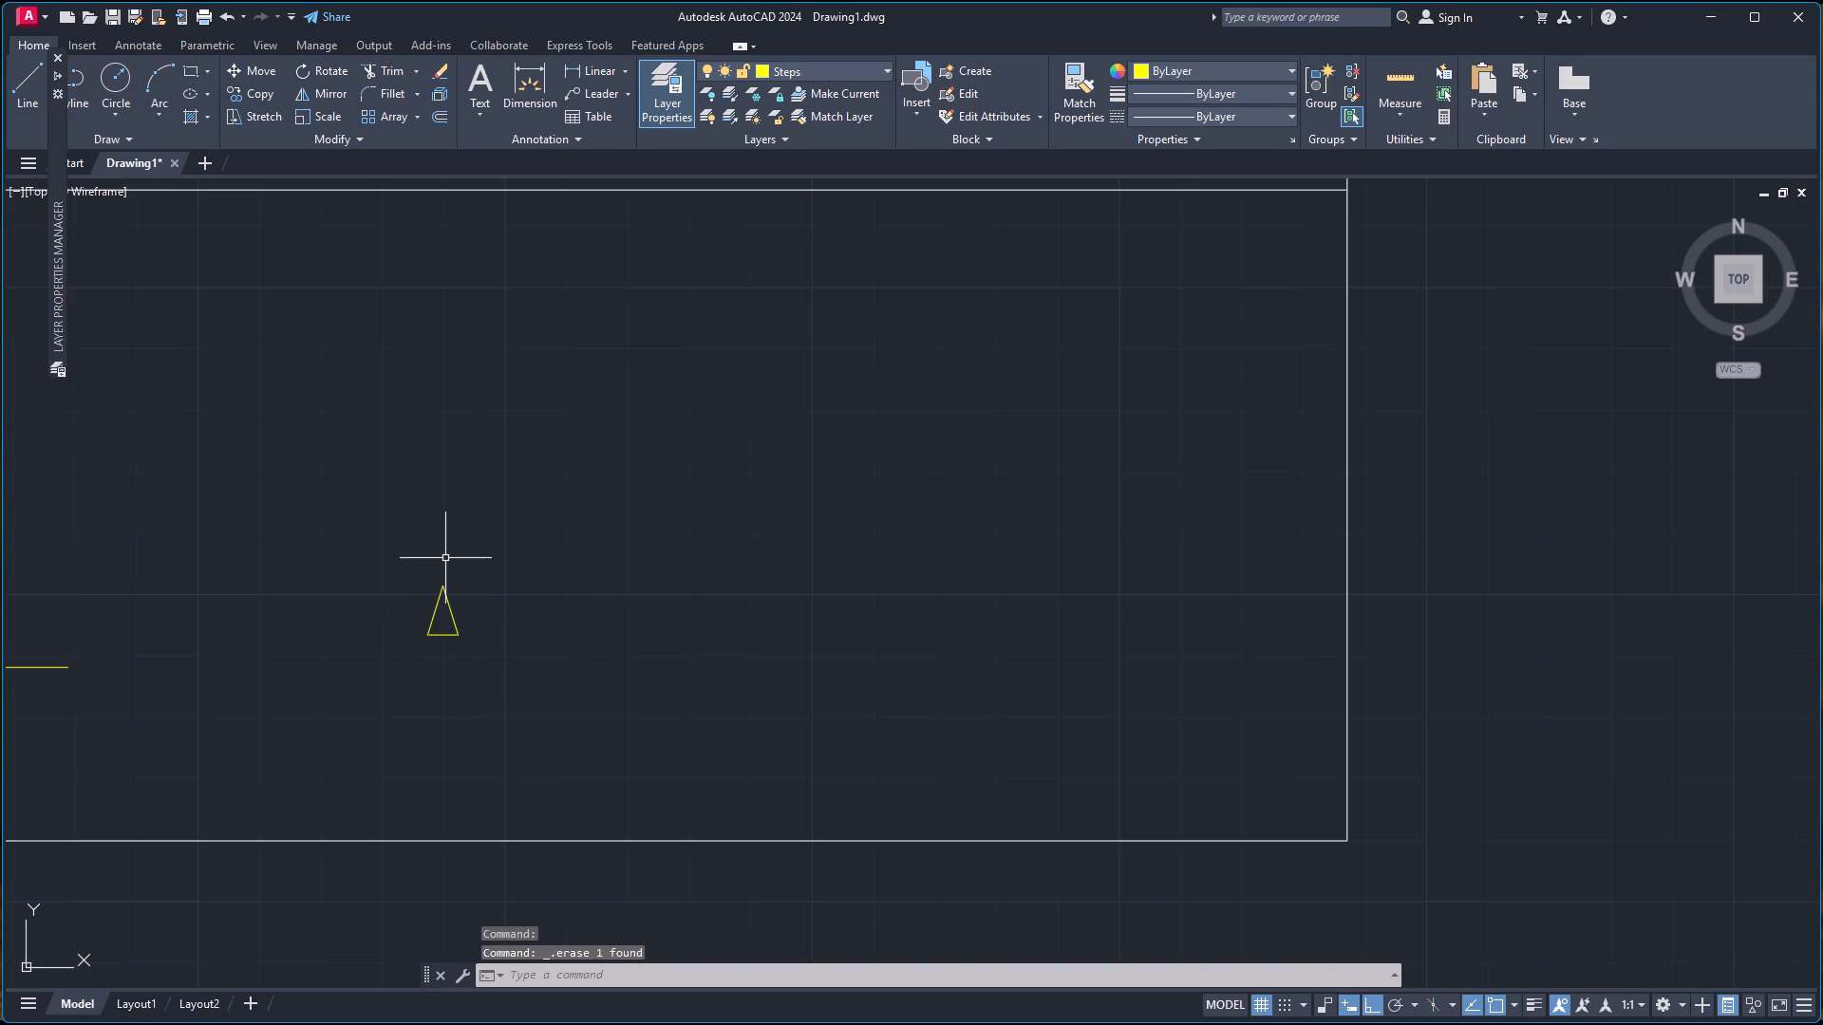
Fill the arrowhead triangle with a SOLID hatch.
key(h)
key(Return)
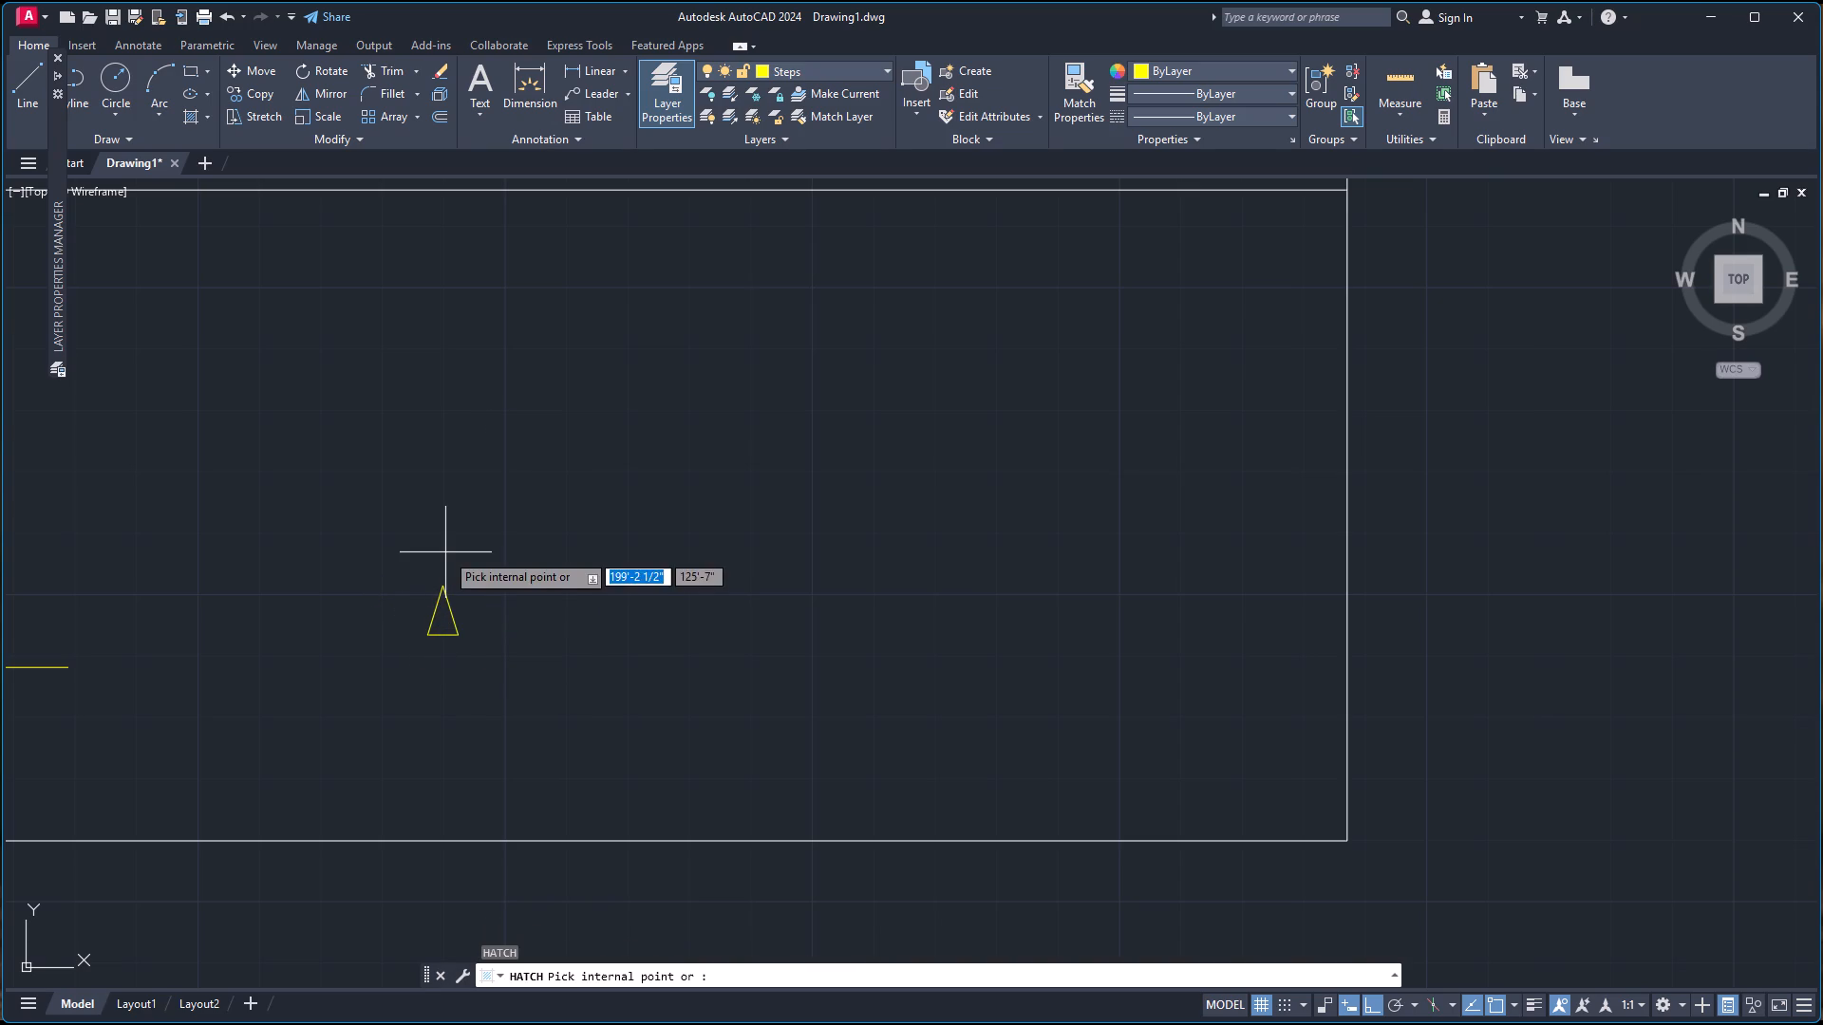
click(205, 115)
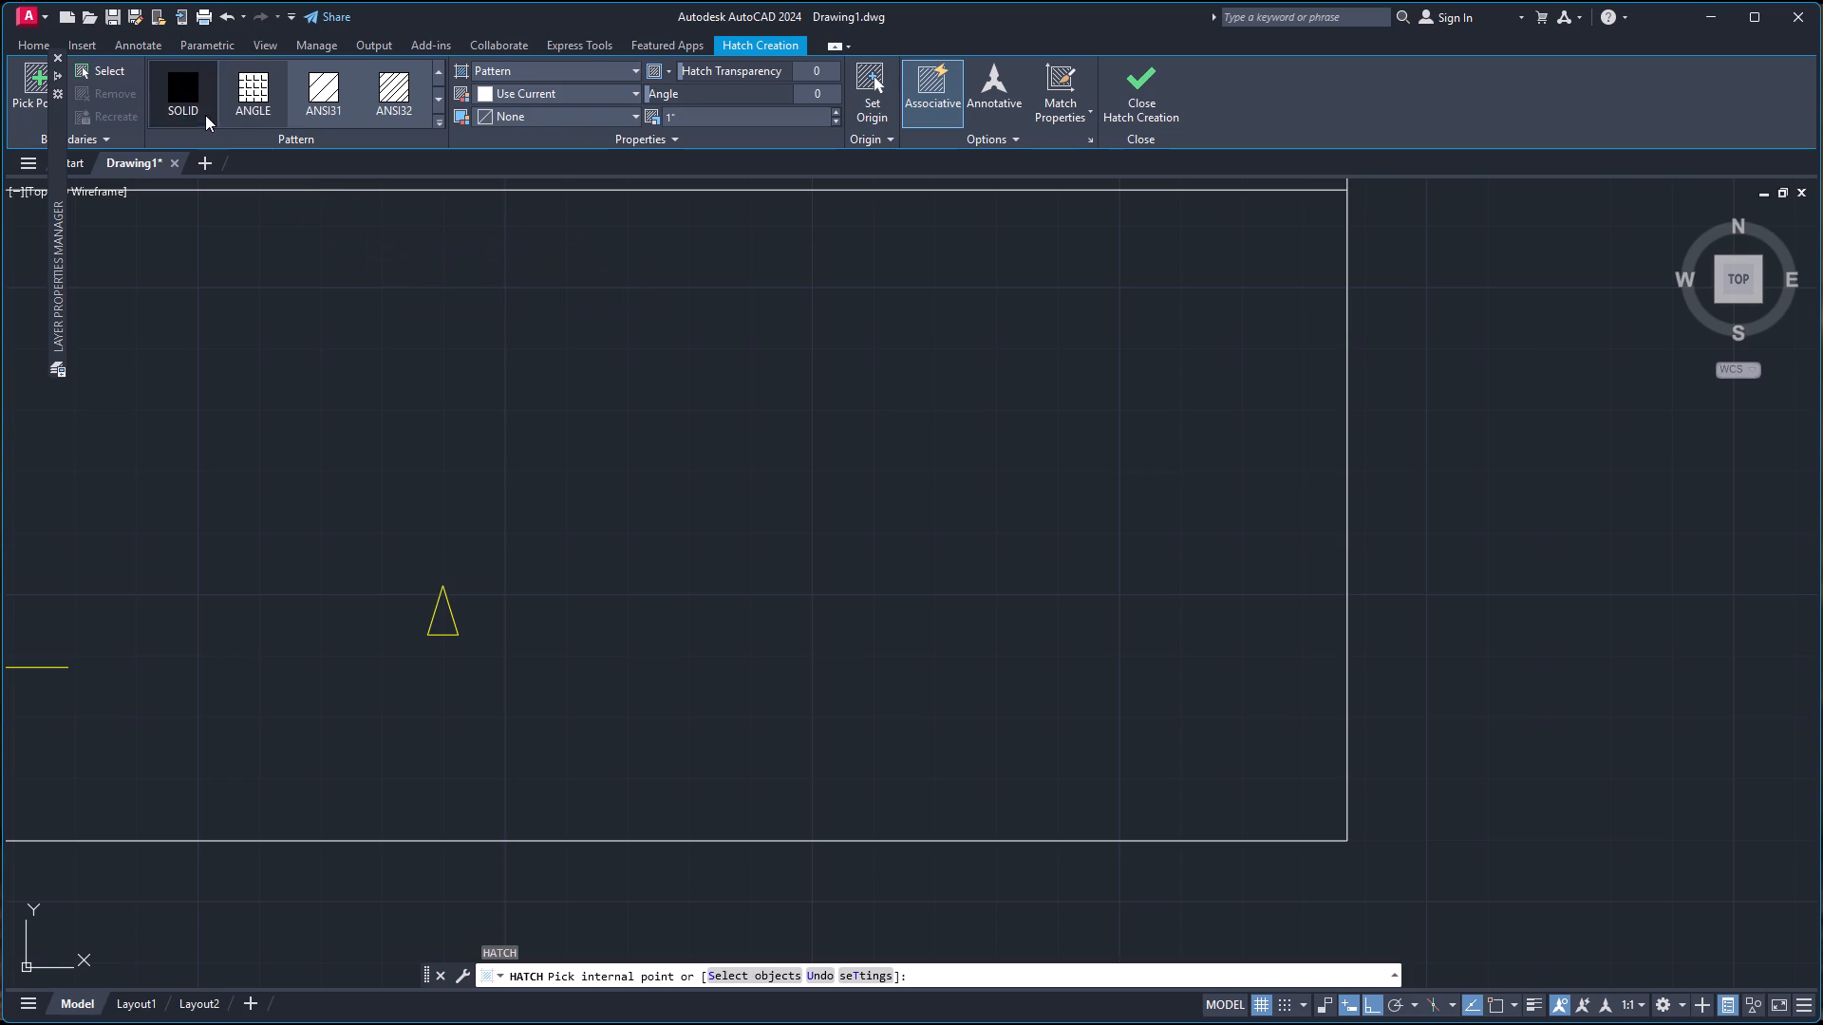
click(444, 622)
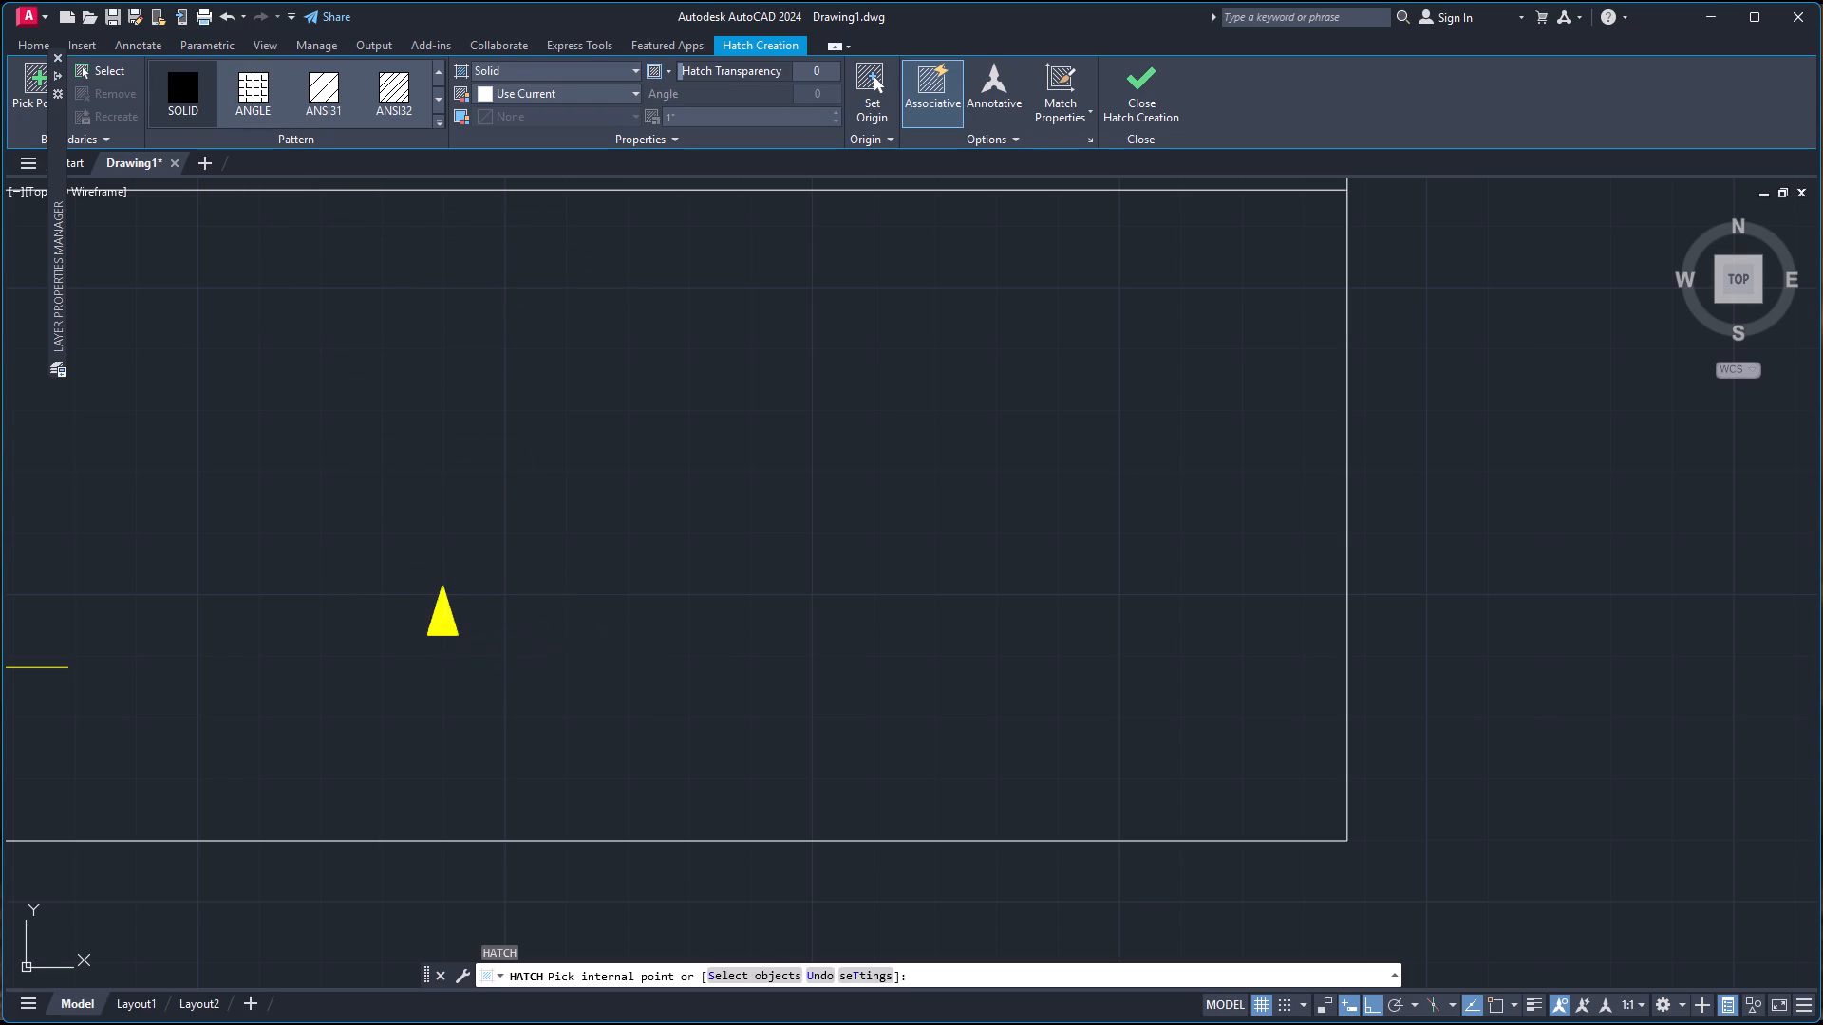
key(space)
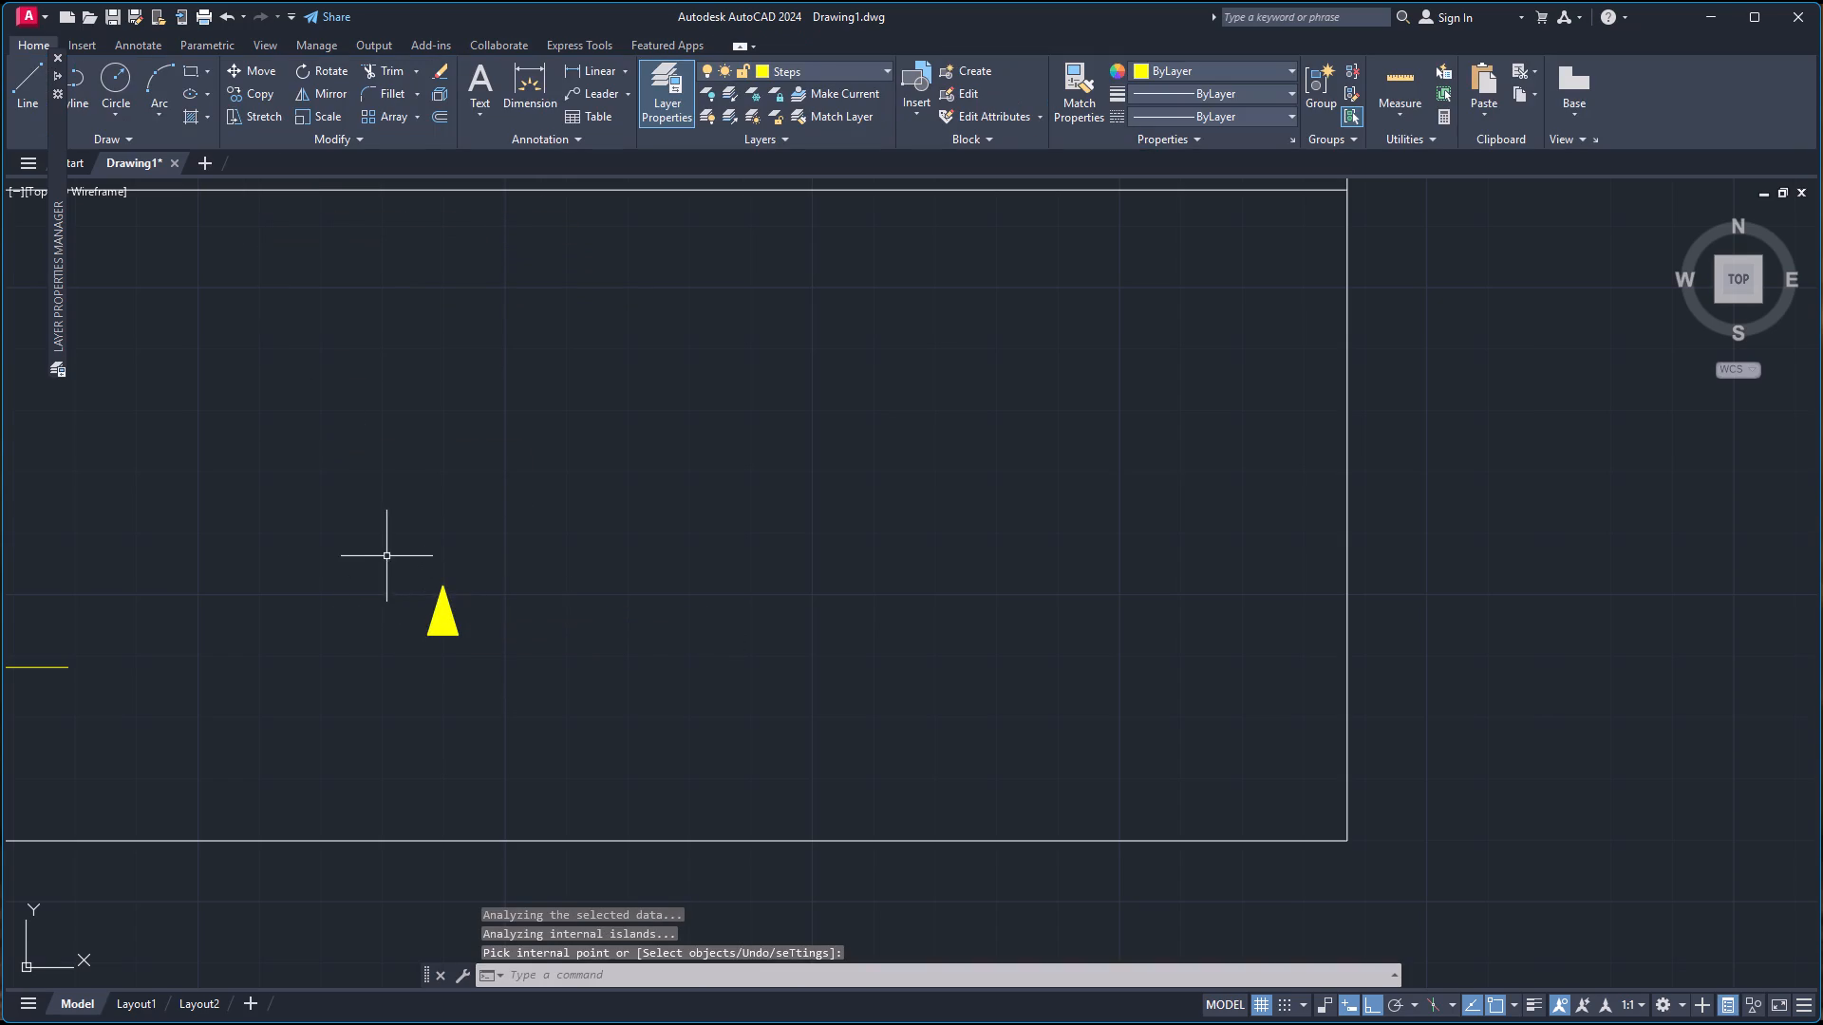
Group the arrowhead's three outline lines and its solid hatch into one object.
click(391, 554)
click(534, 696)
key(g)
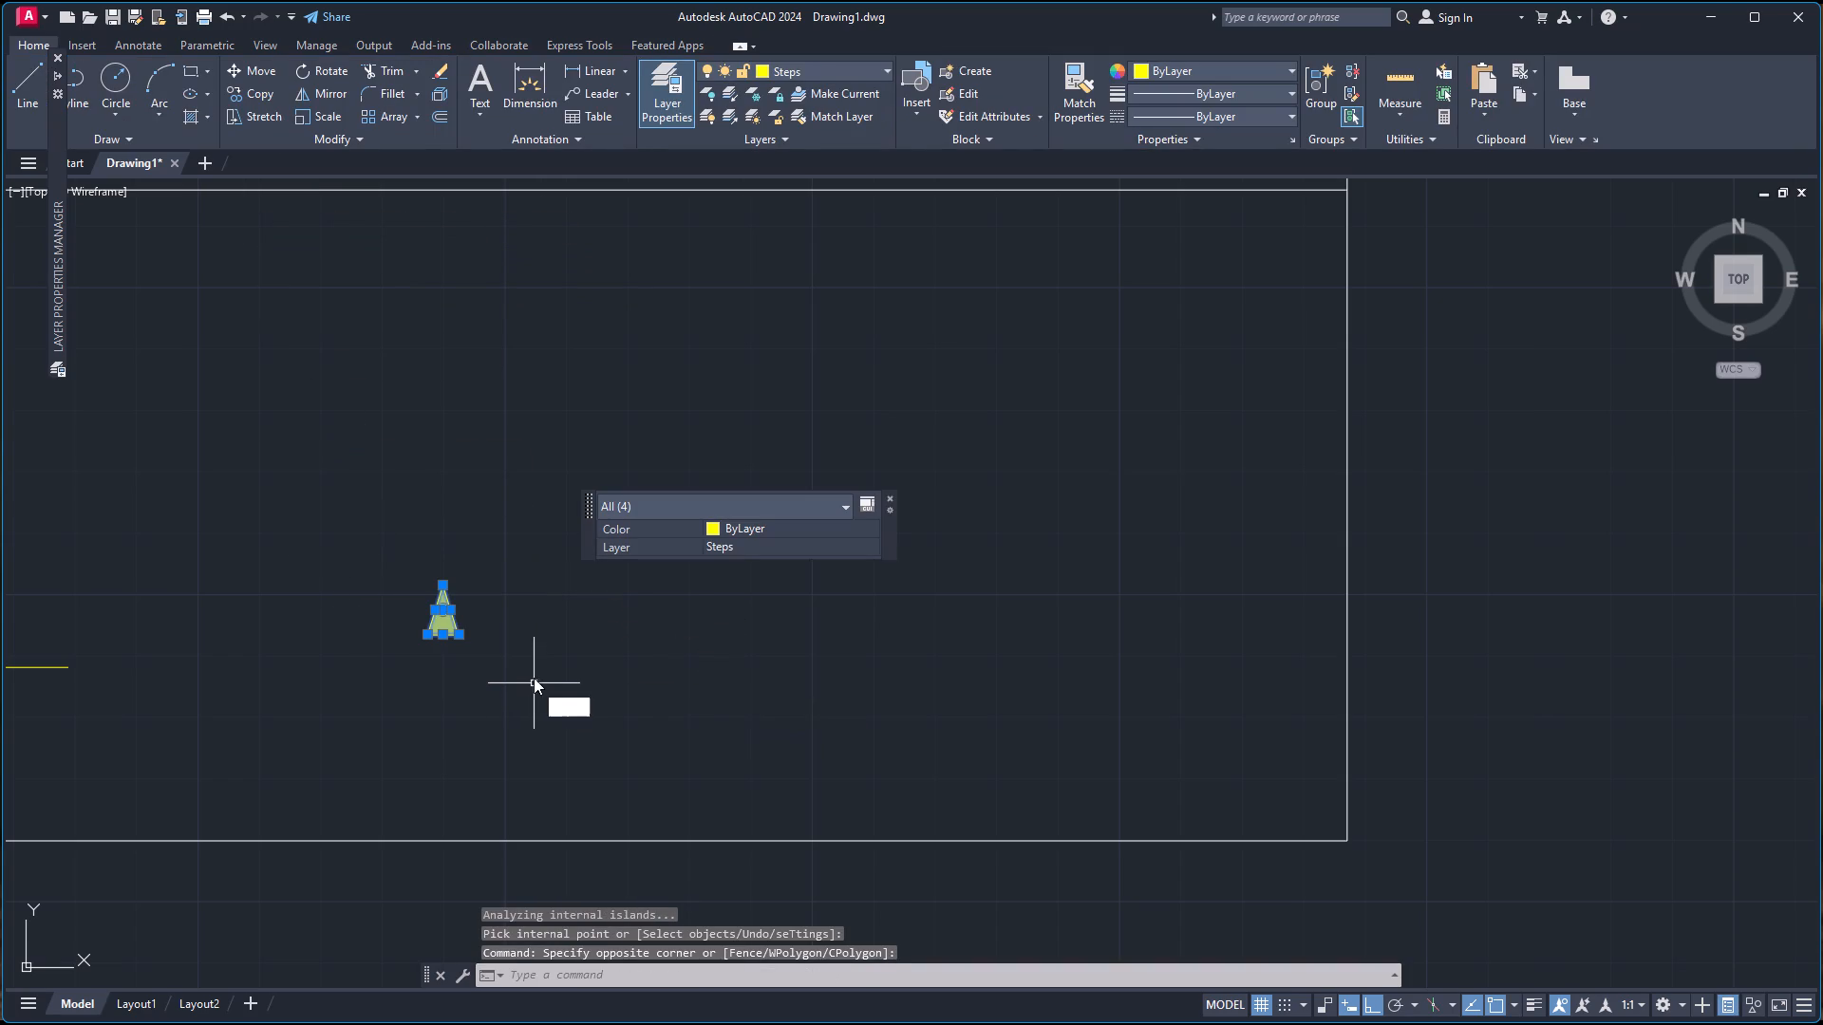
key(Return)
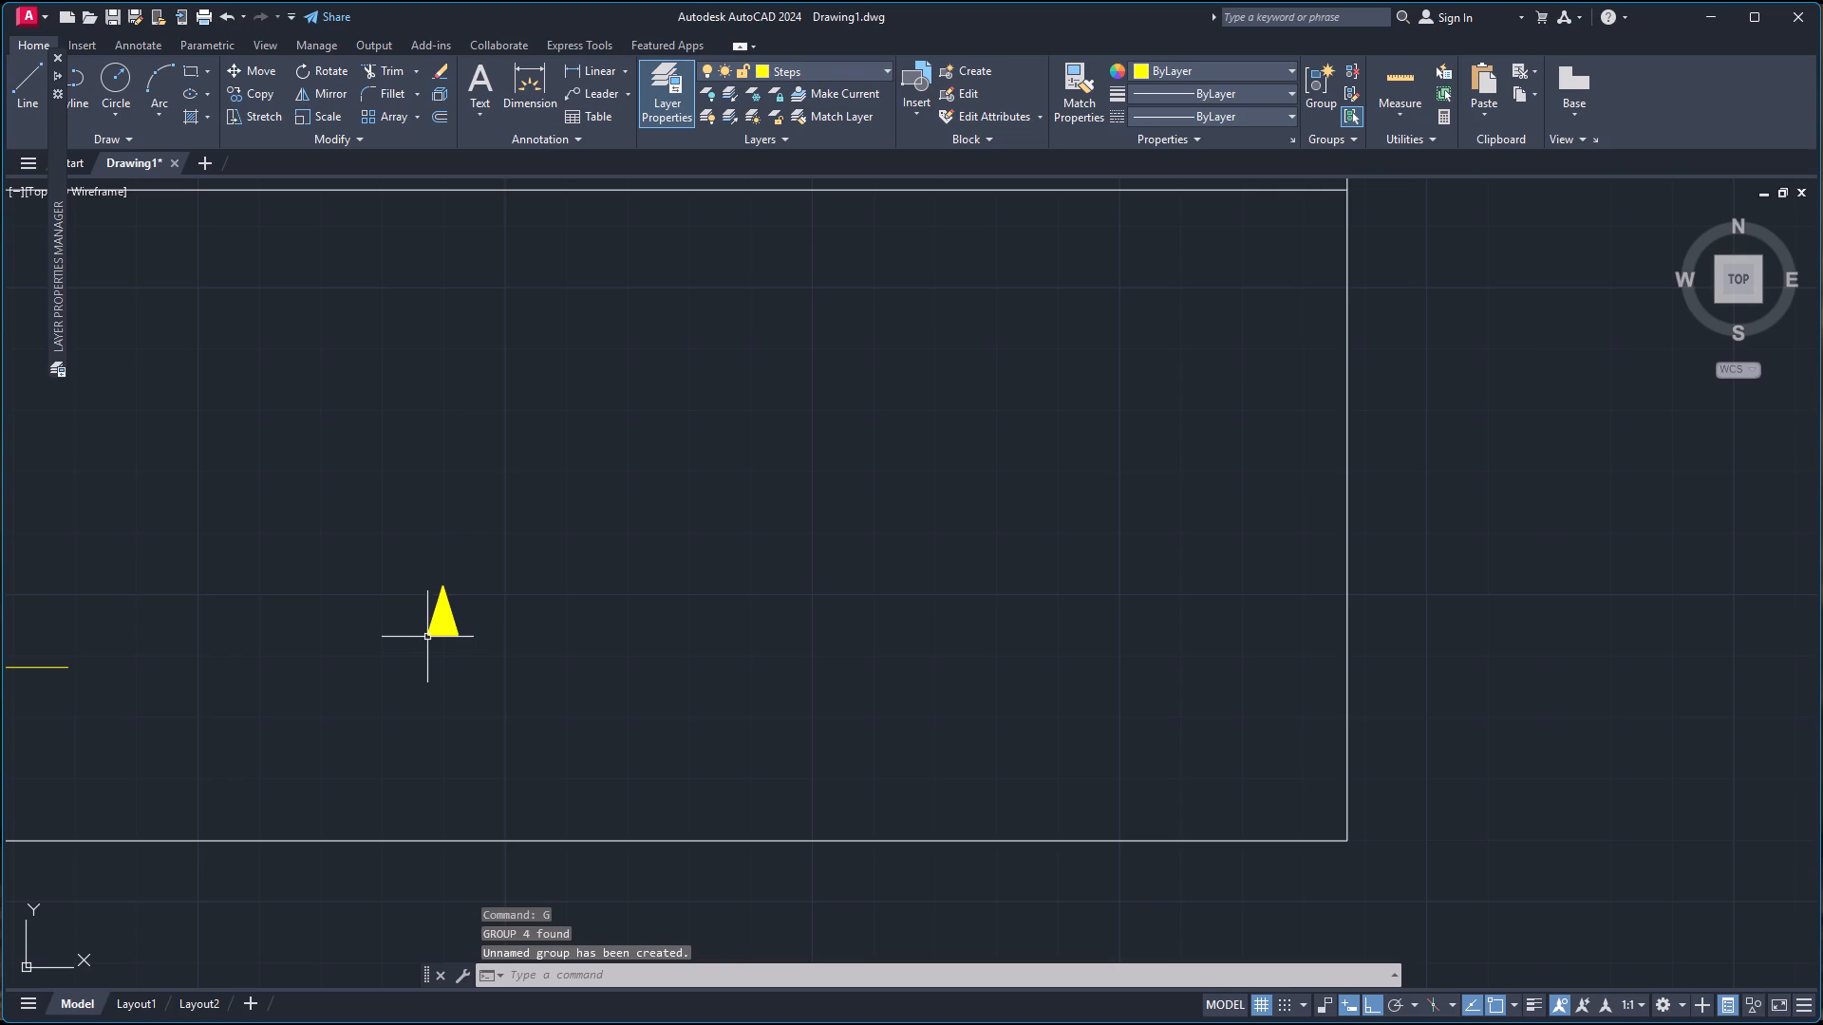
Rotate the arrowhead group 90° clockwise about its base midpoint so it points right.
click(439, 622)
text(ro)
key(Return)
click(446, 638)
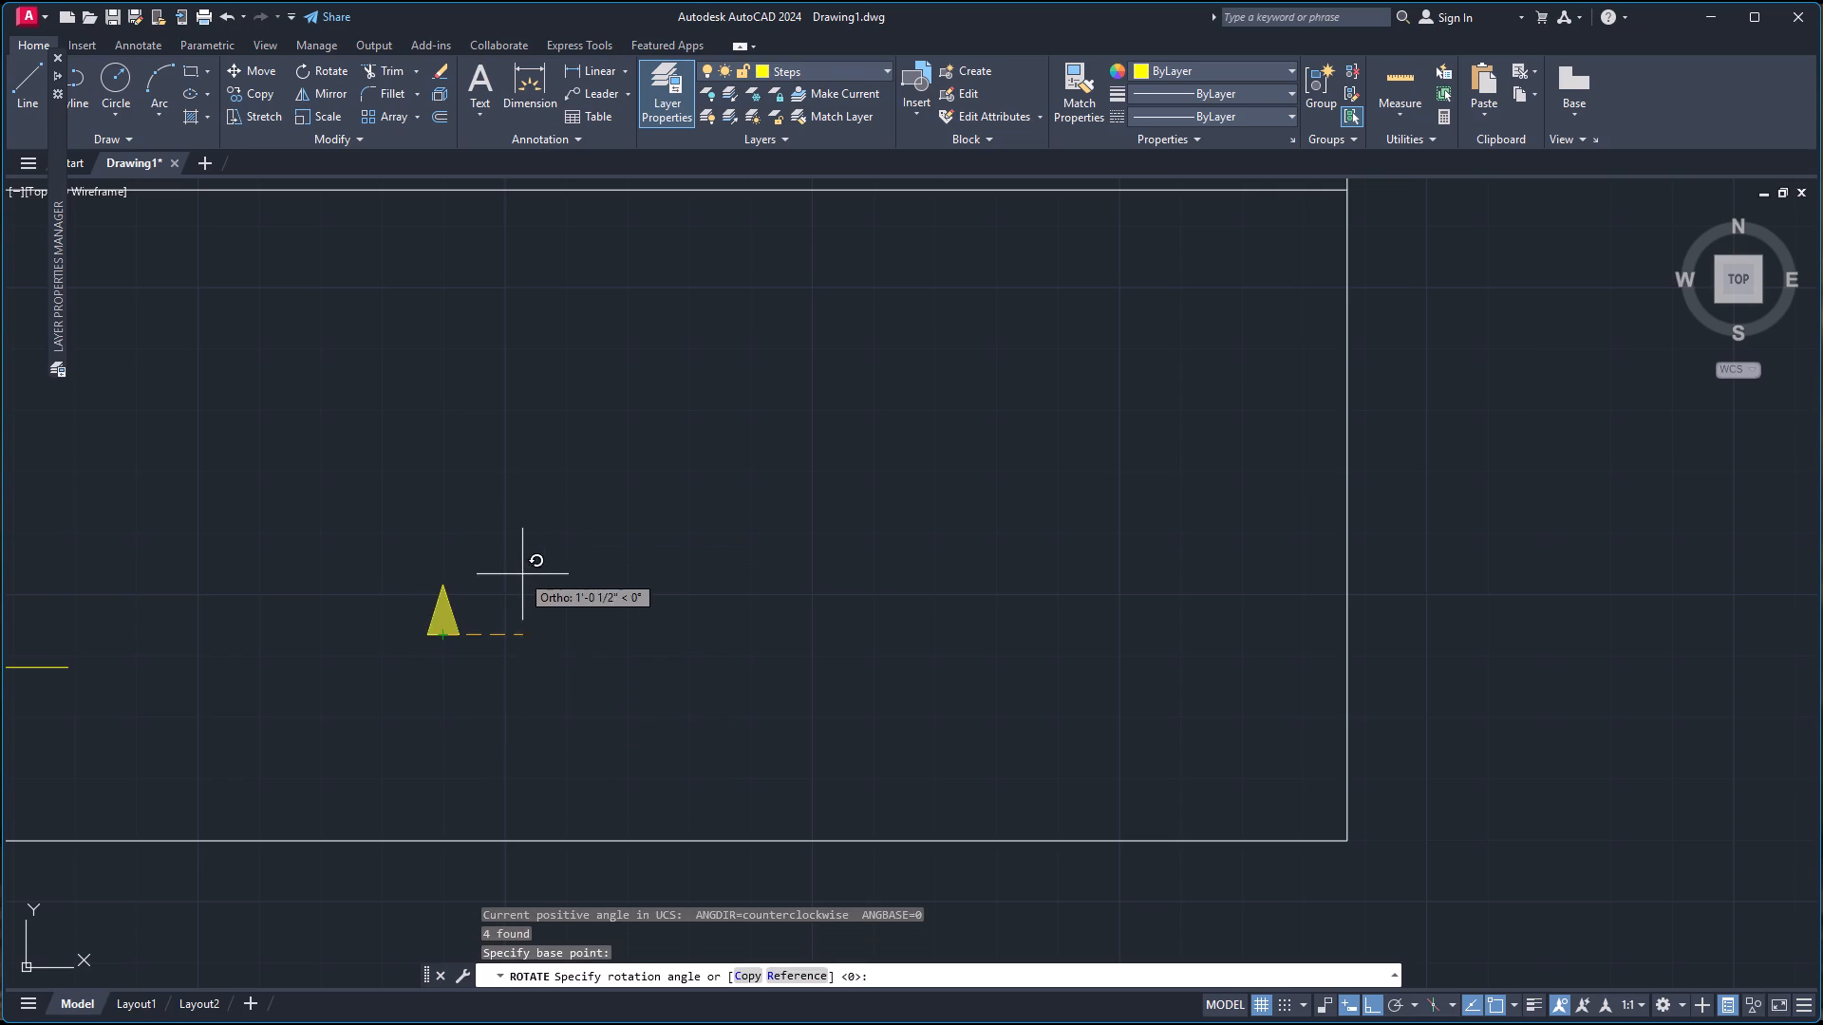
click(435, 739)
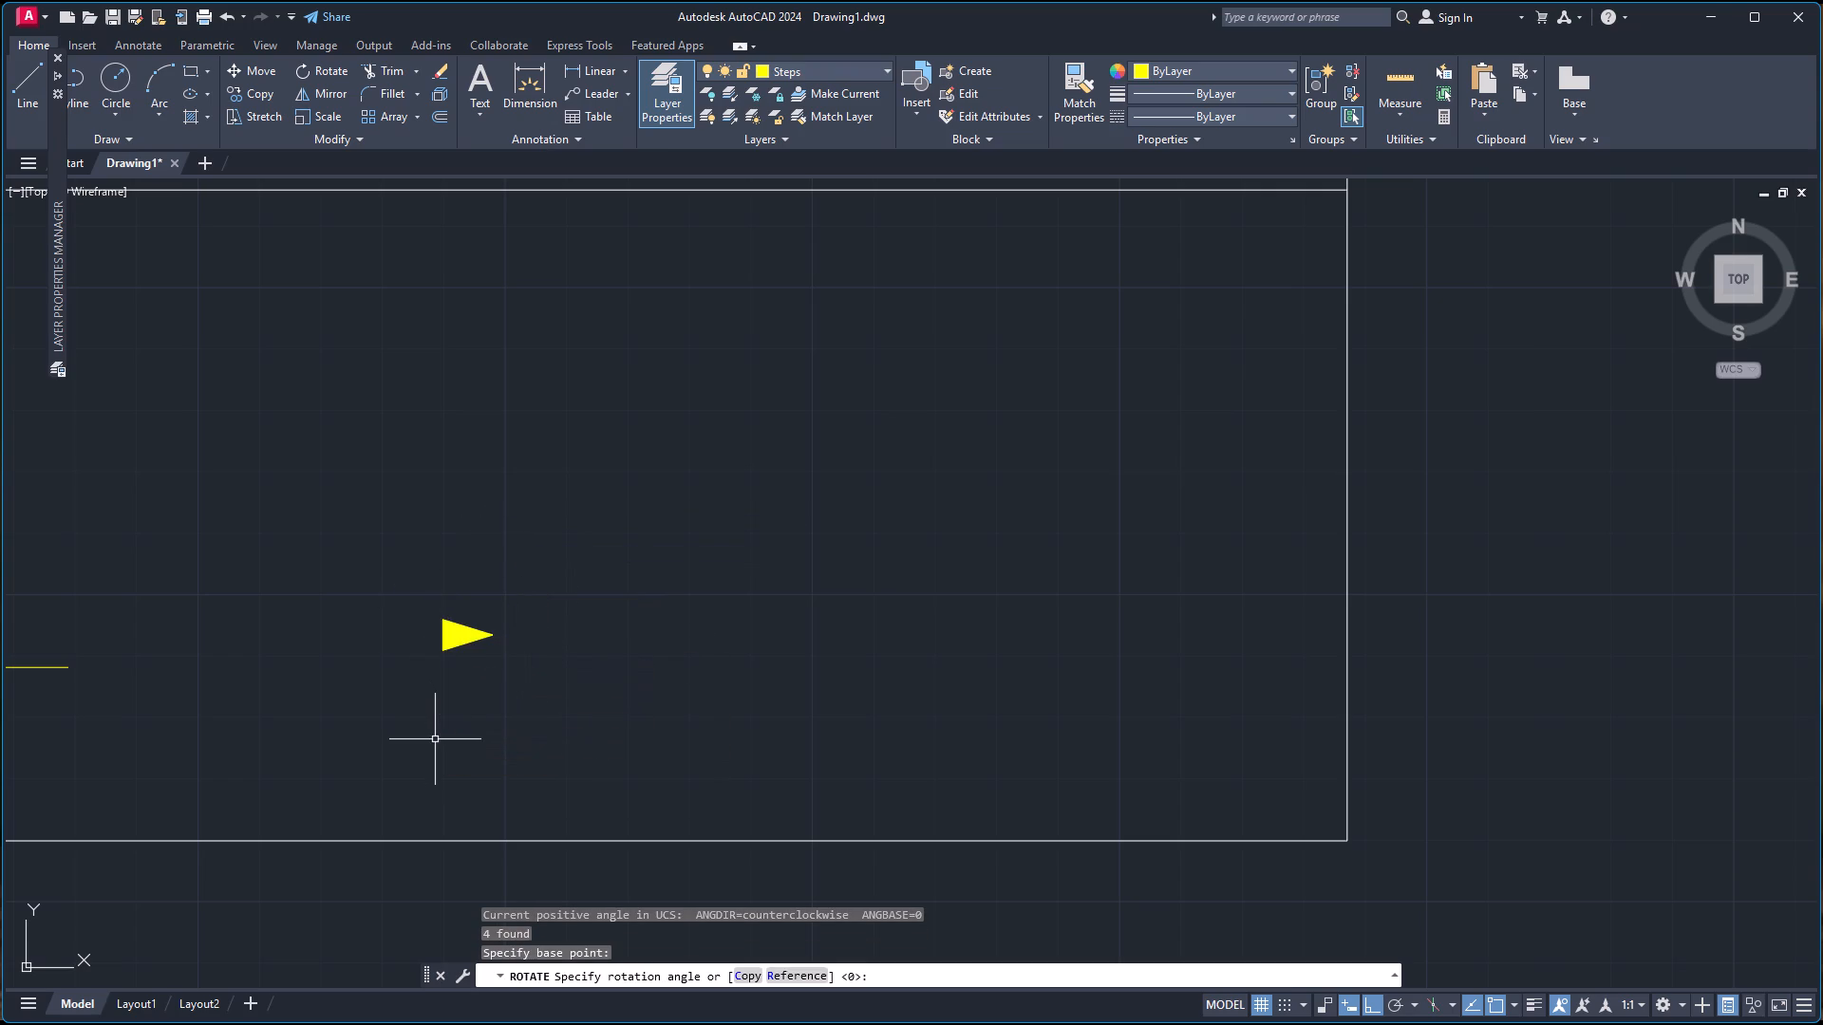
Move the arrowhead by its base midpoint onto the end of the upper flight's walk line at the third riser.
click(425, 616)
click(496, 659)
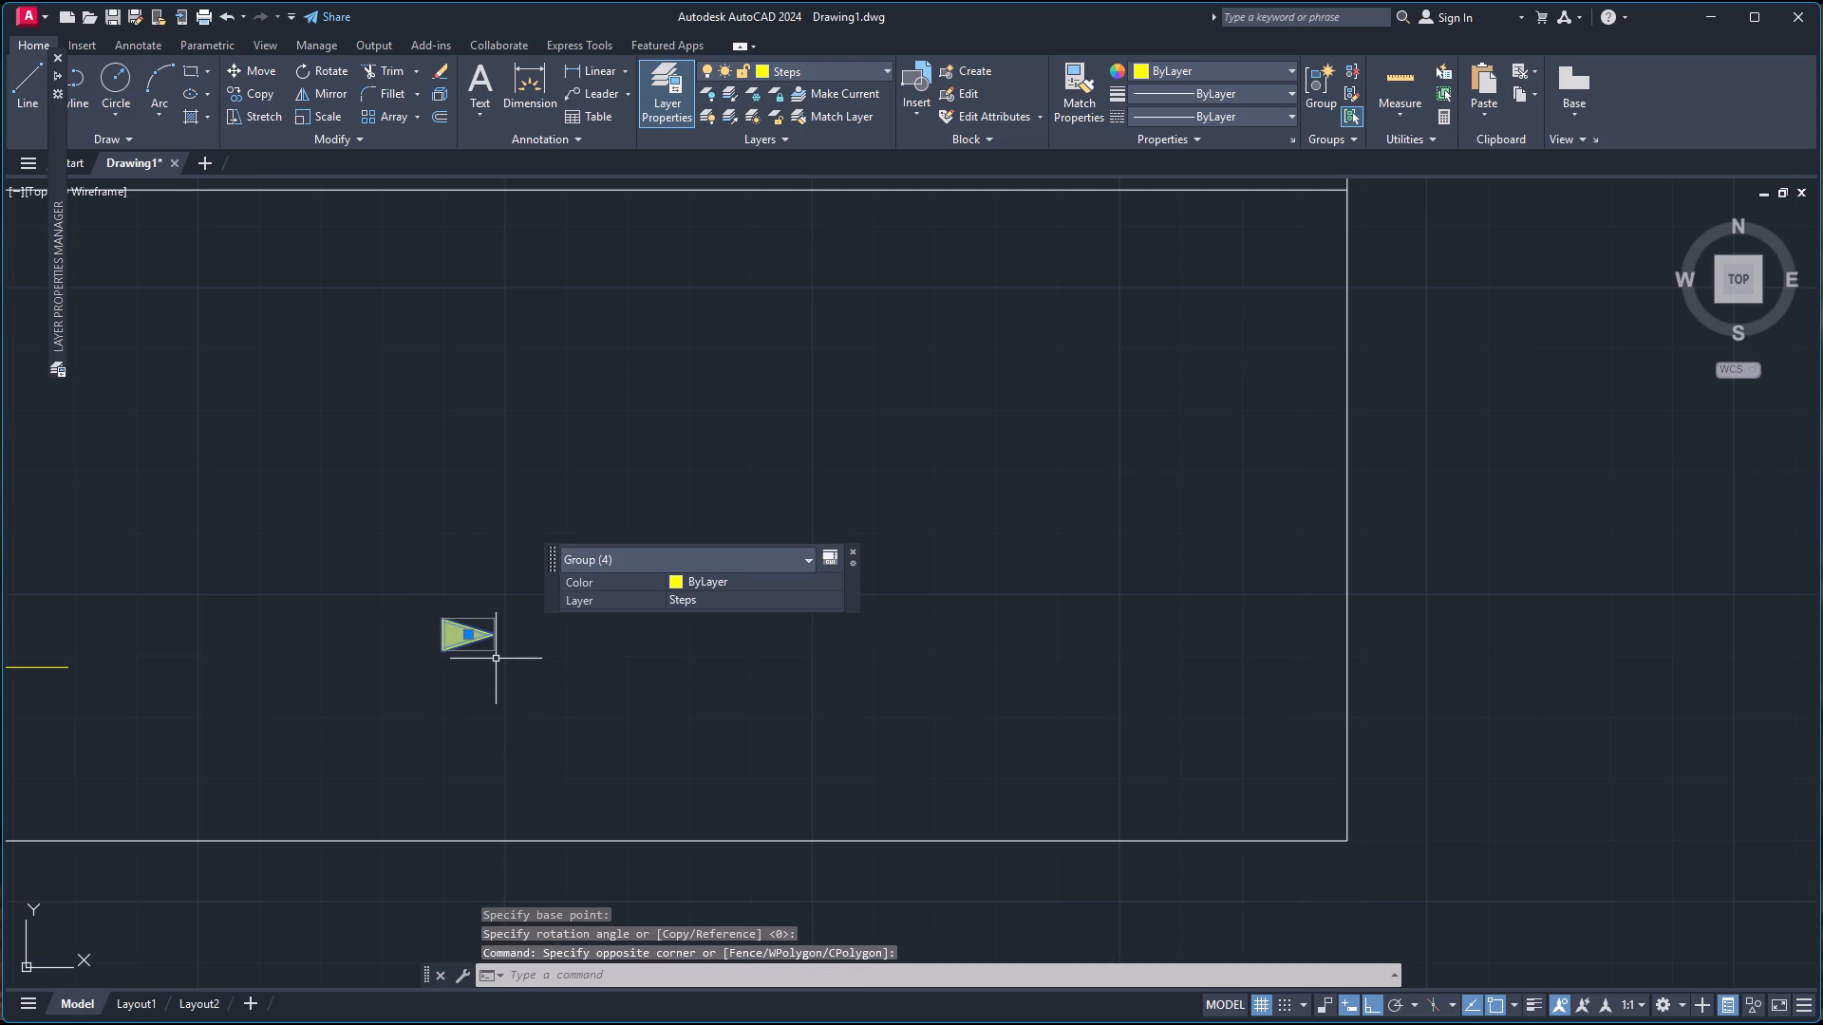
key(c)
key(BackSpace)
key(m)
key(Return)
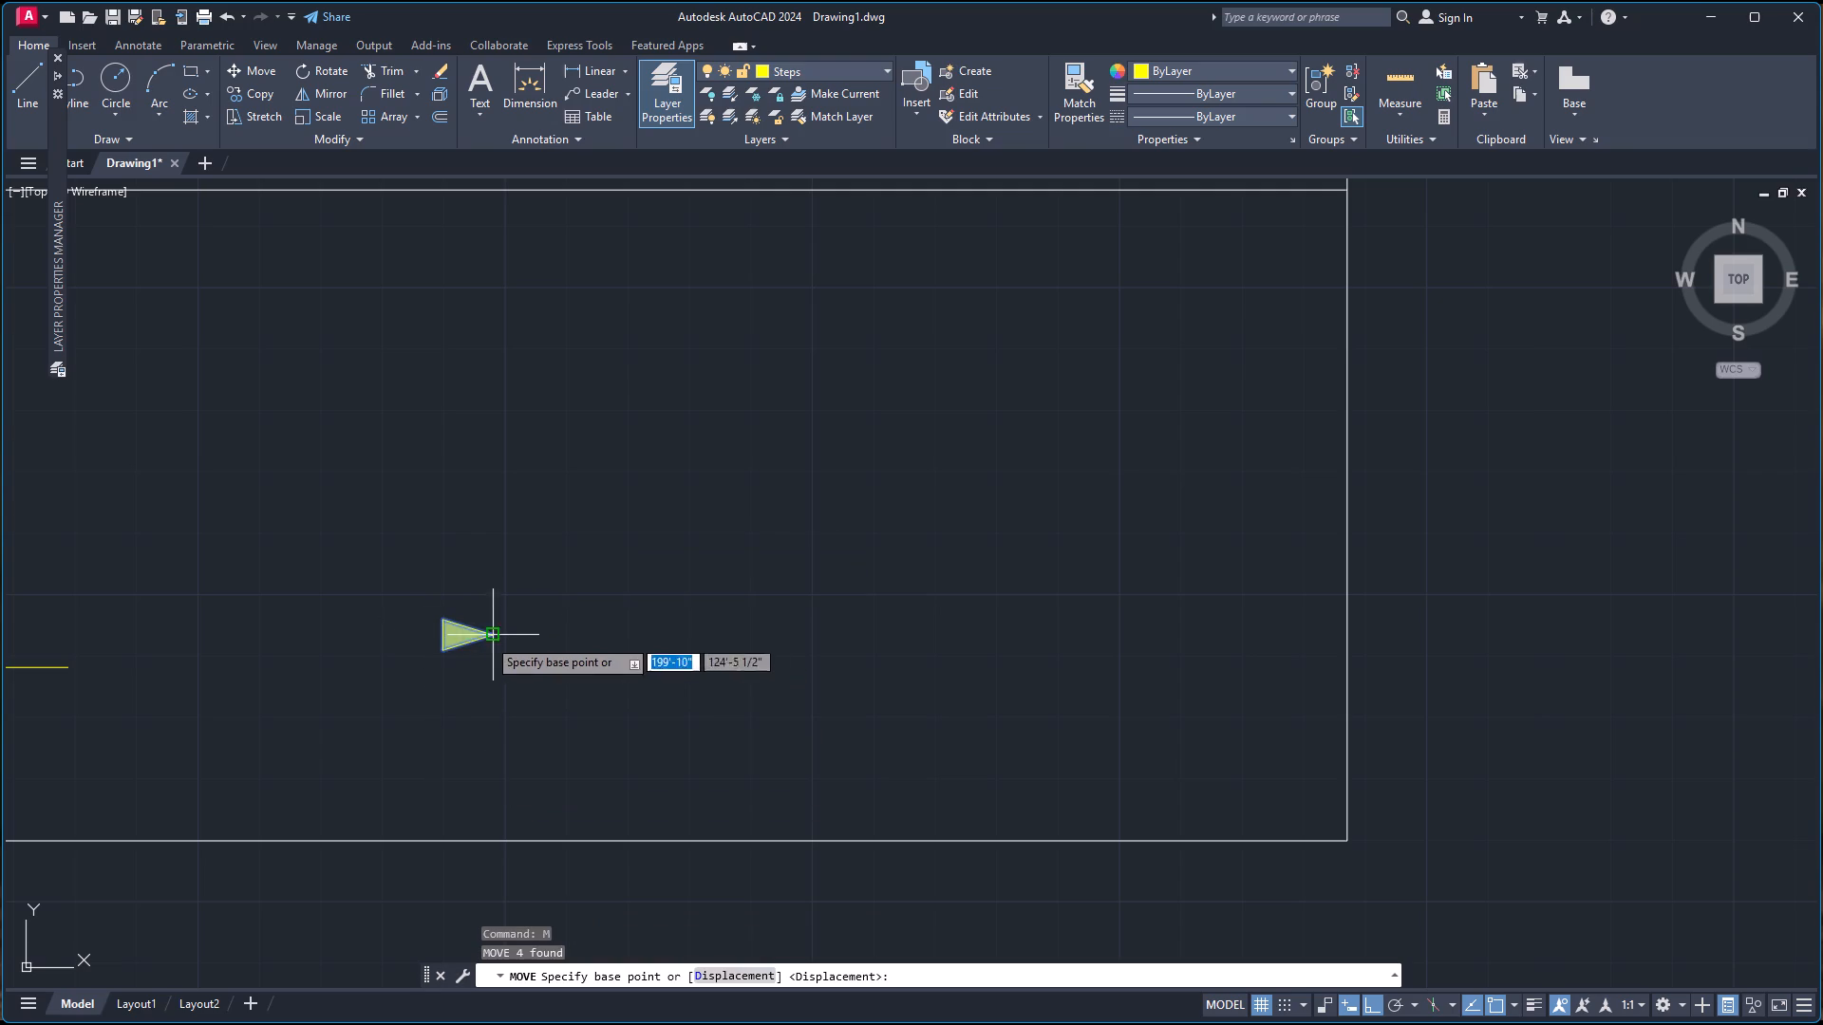
click(442, 638)
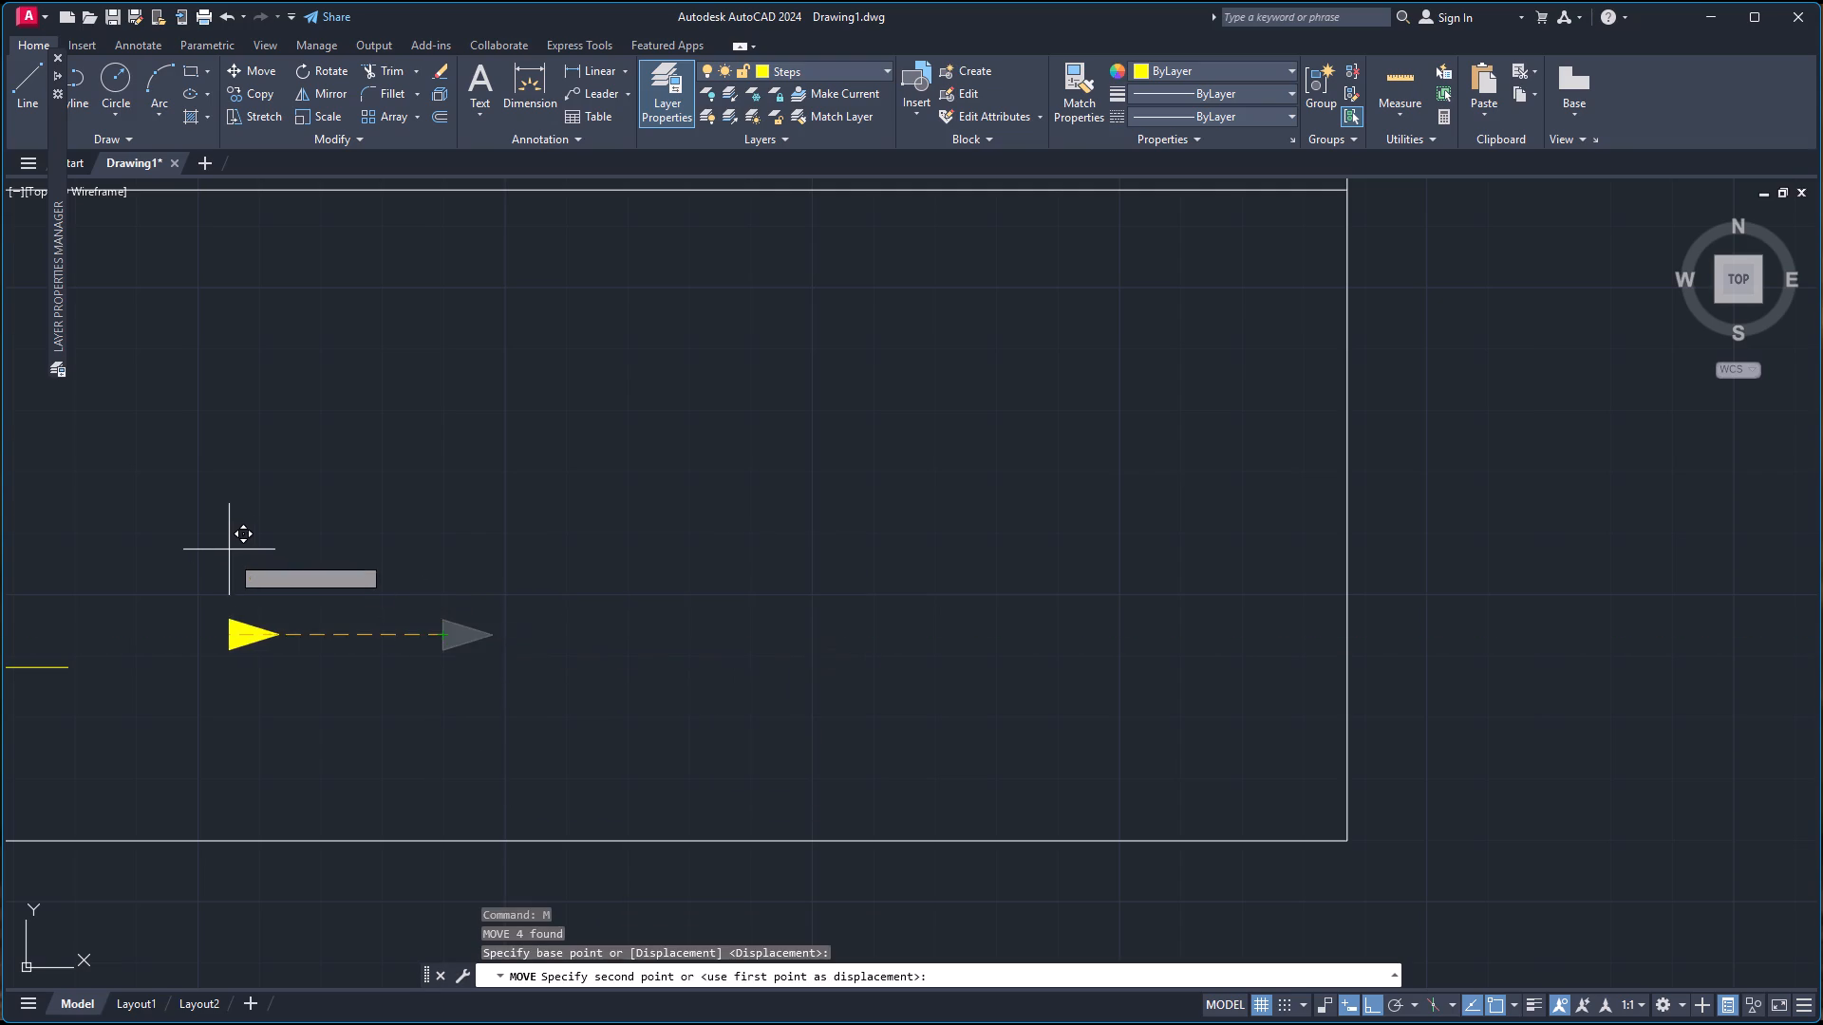
scroll(228, 548, down, 3)
scroll(101, 522, up, 3)
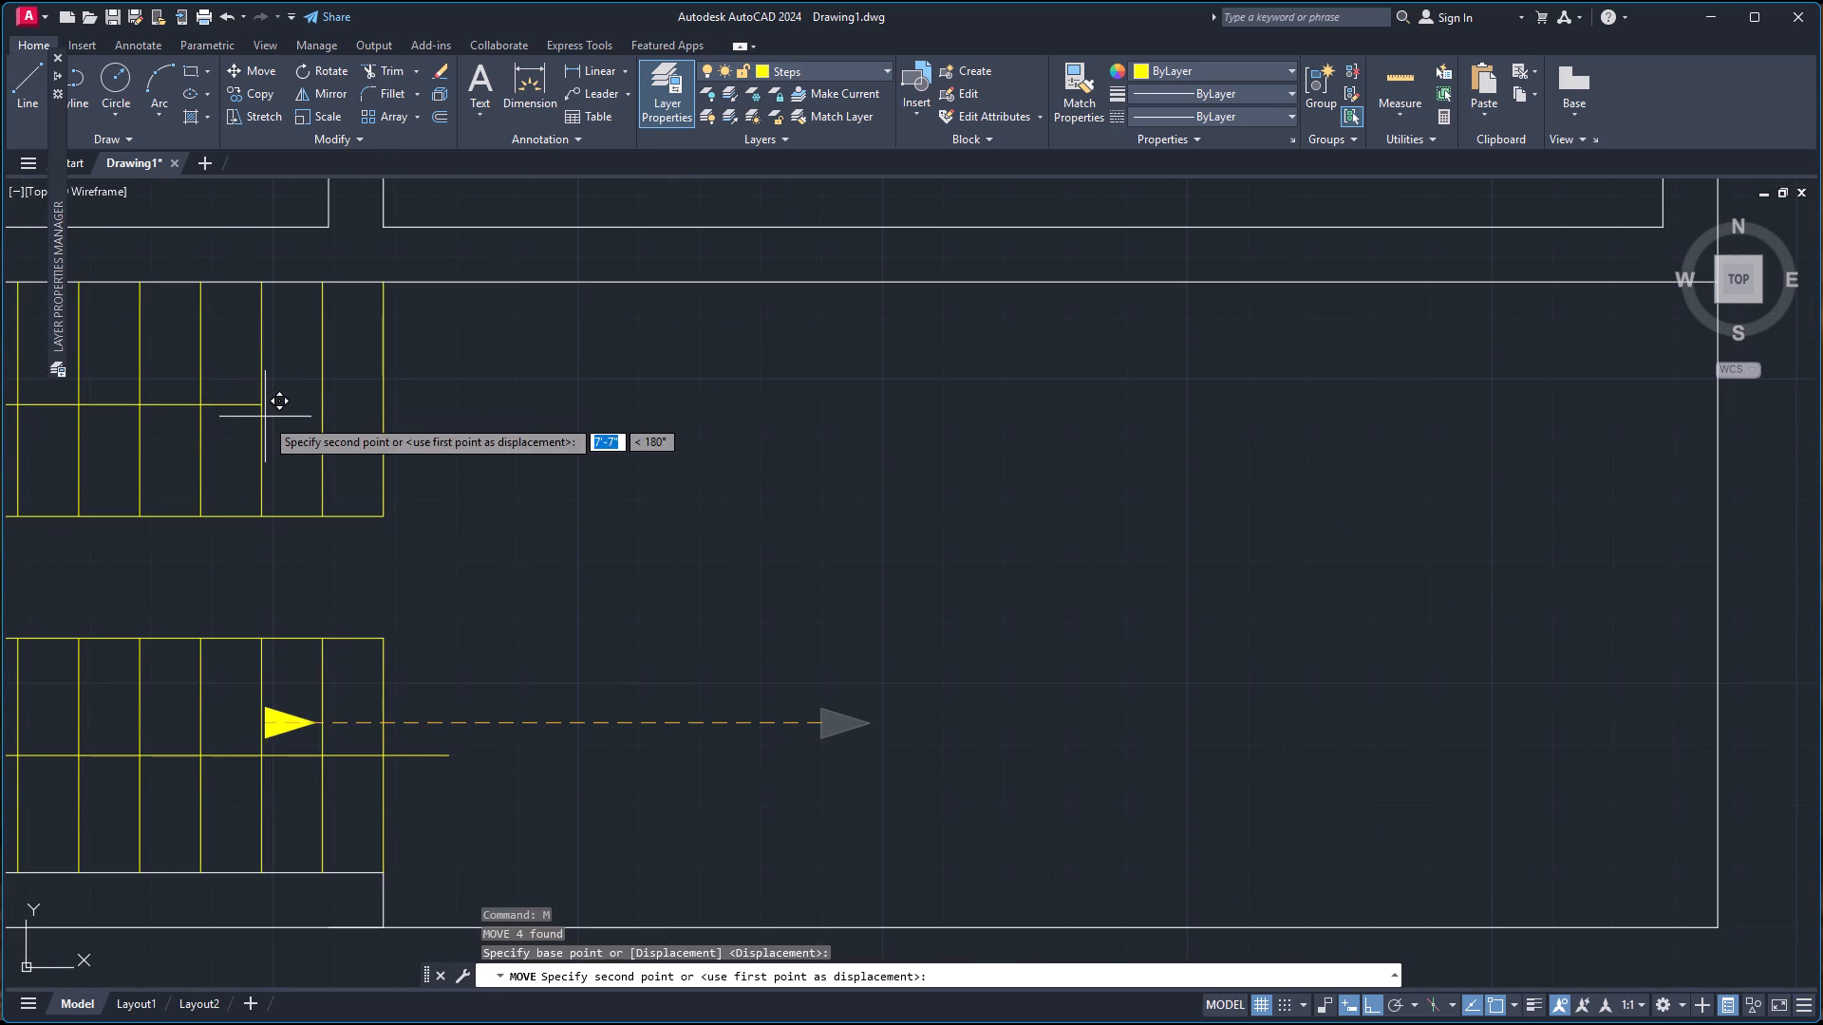
click(262, 408)
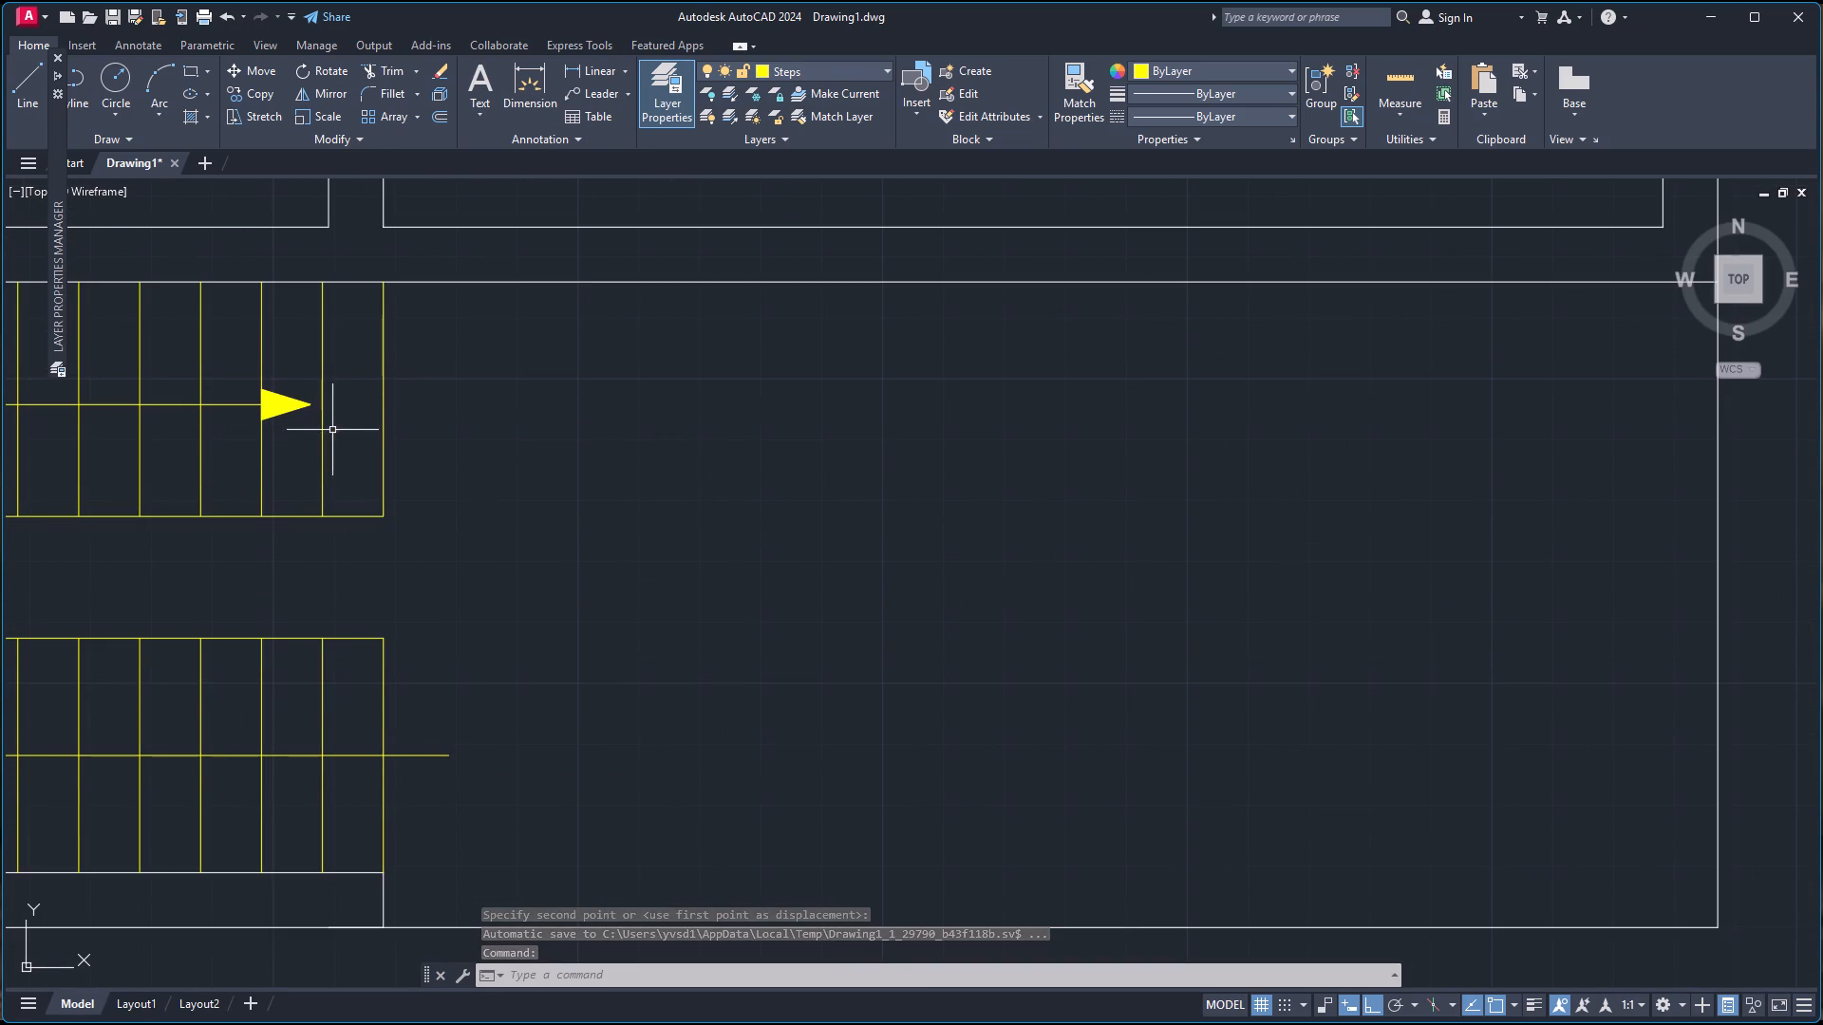
Load the HIDDEN linetype from acadiso.lin and make it the current linetype.
scroll(339, 427, down, 4)
scroll(340, 425, up, 3)
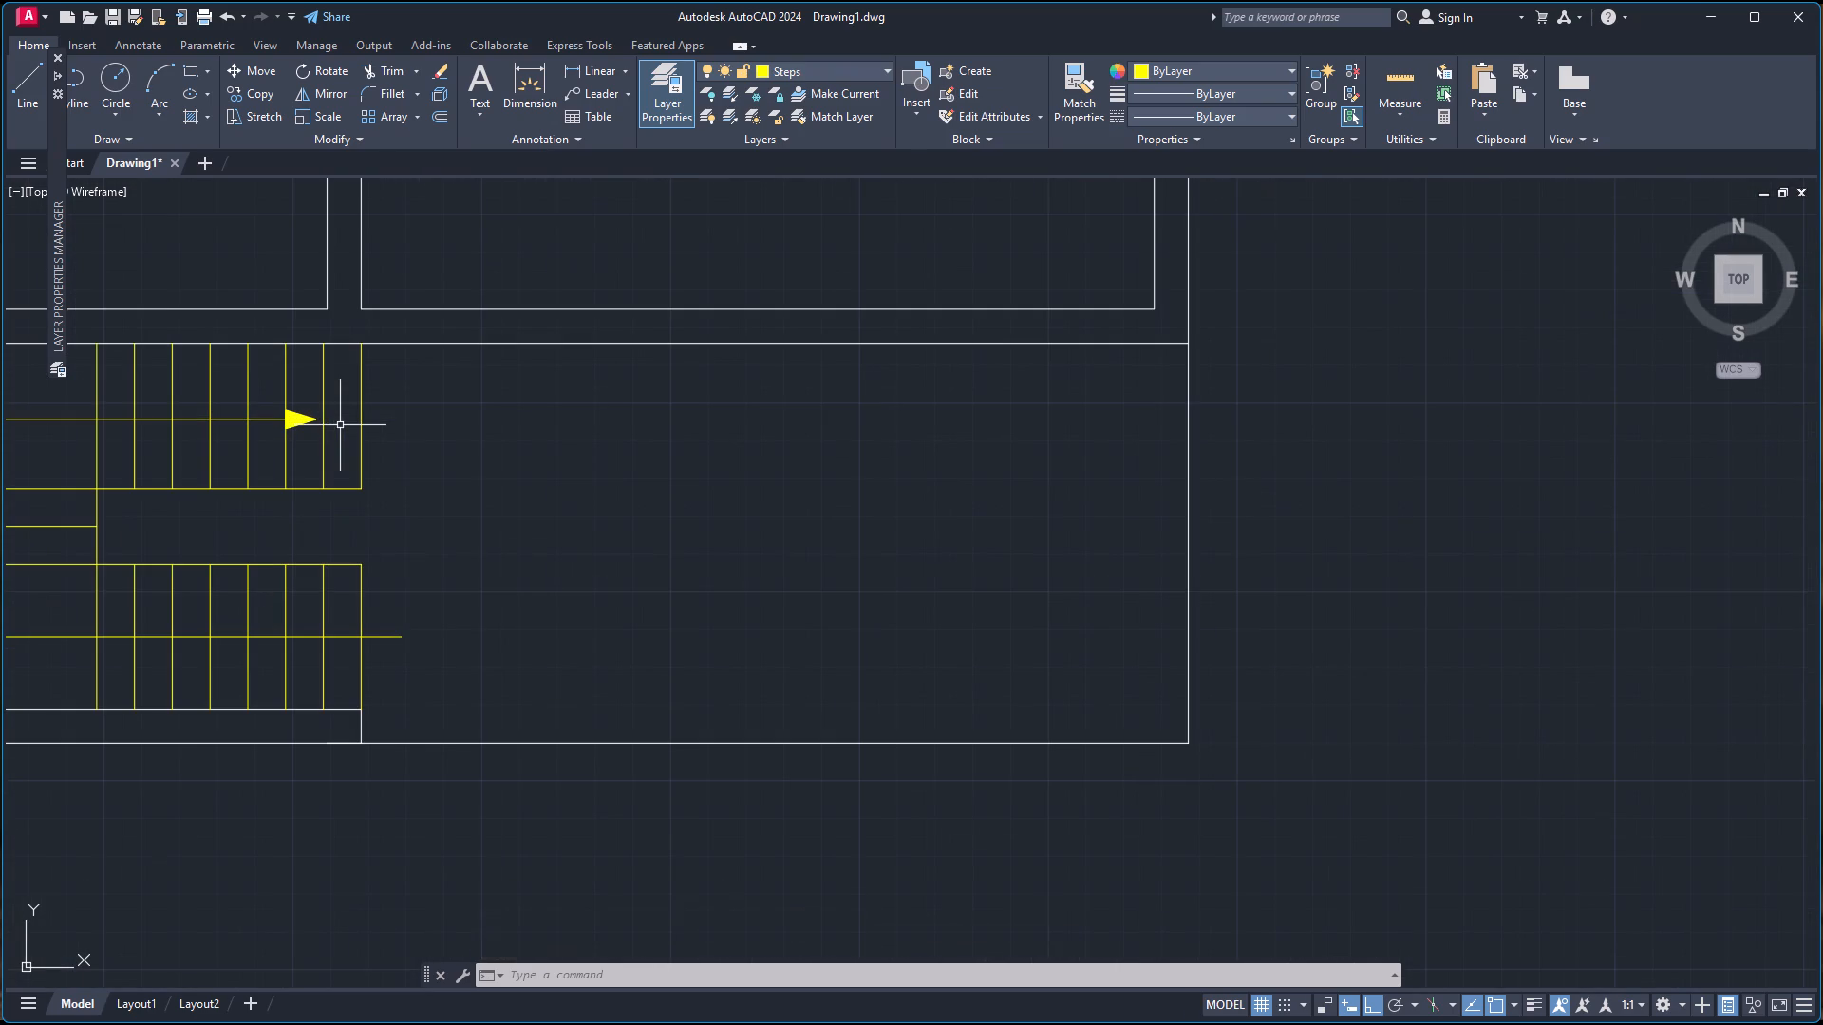
scroll(340, 425, down, 1)
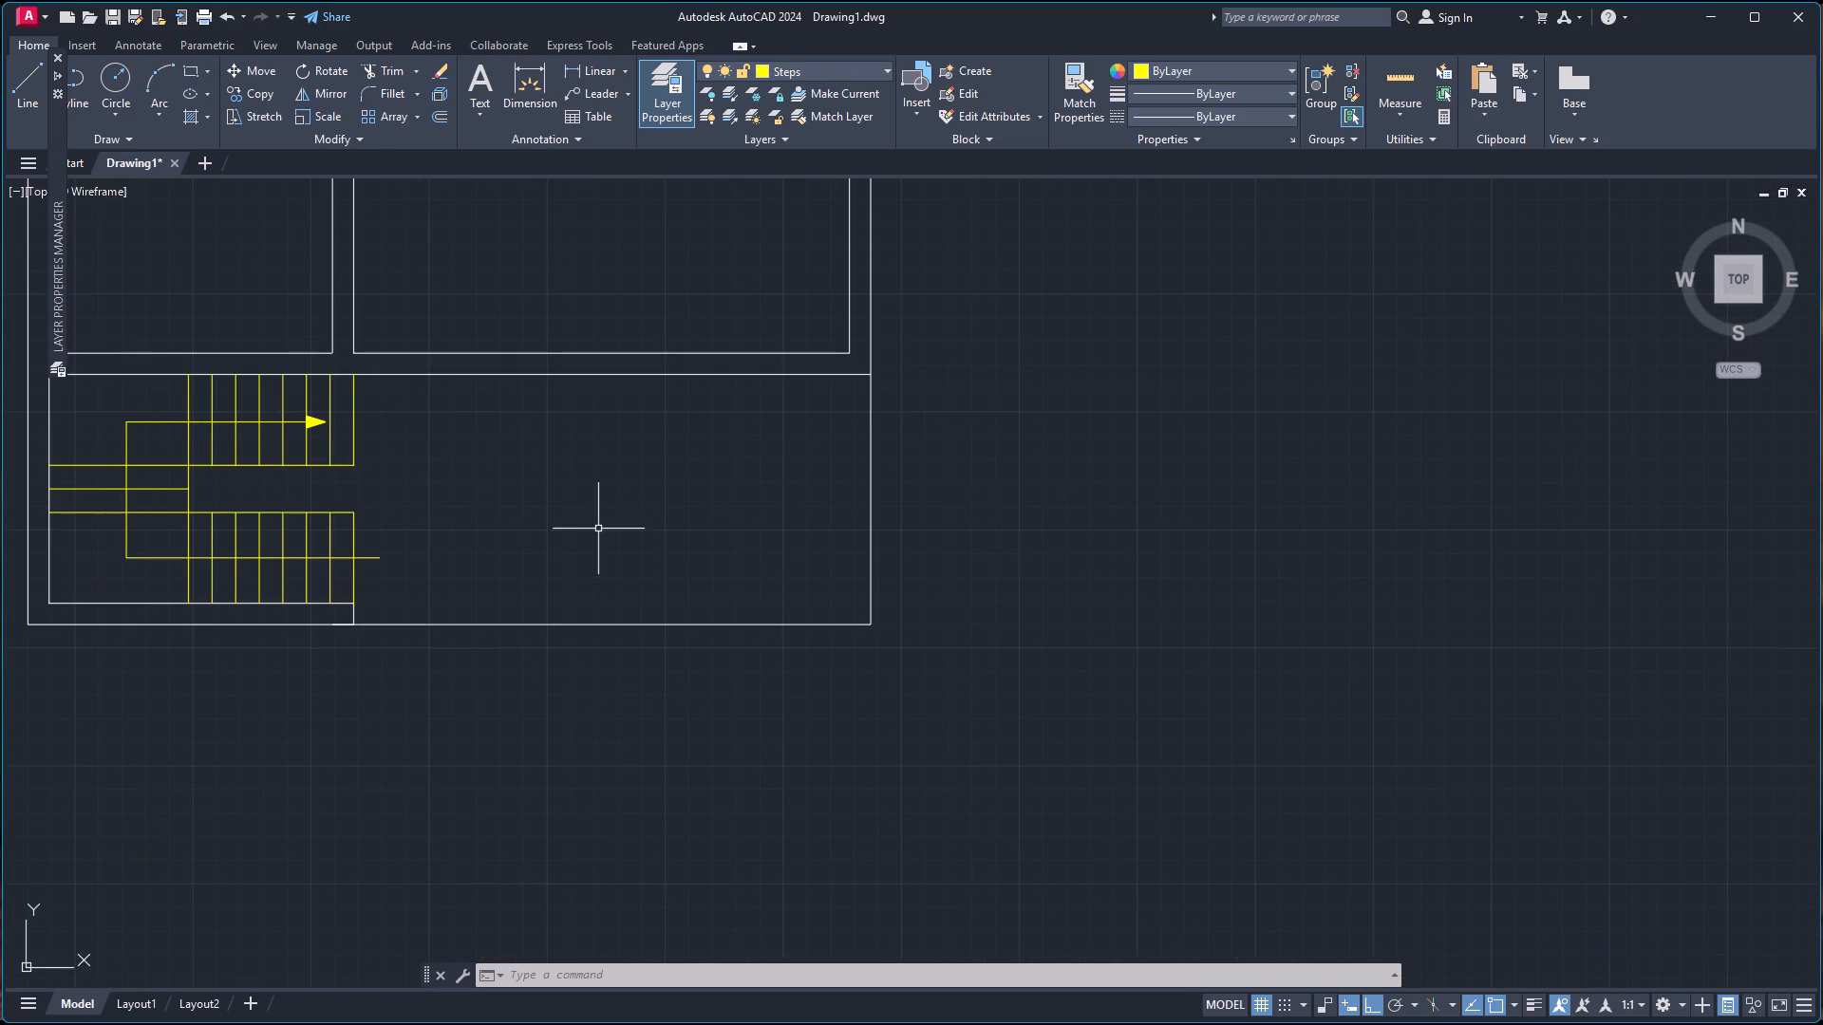
click(504, 575)
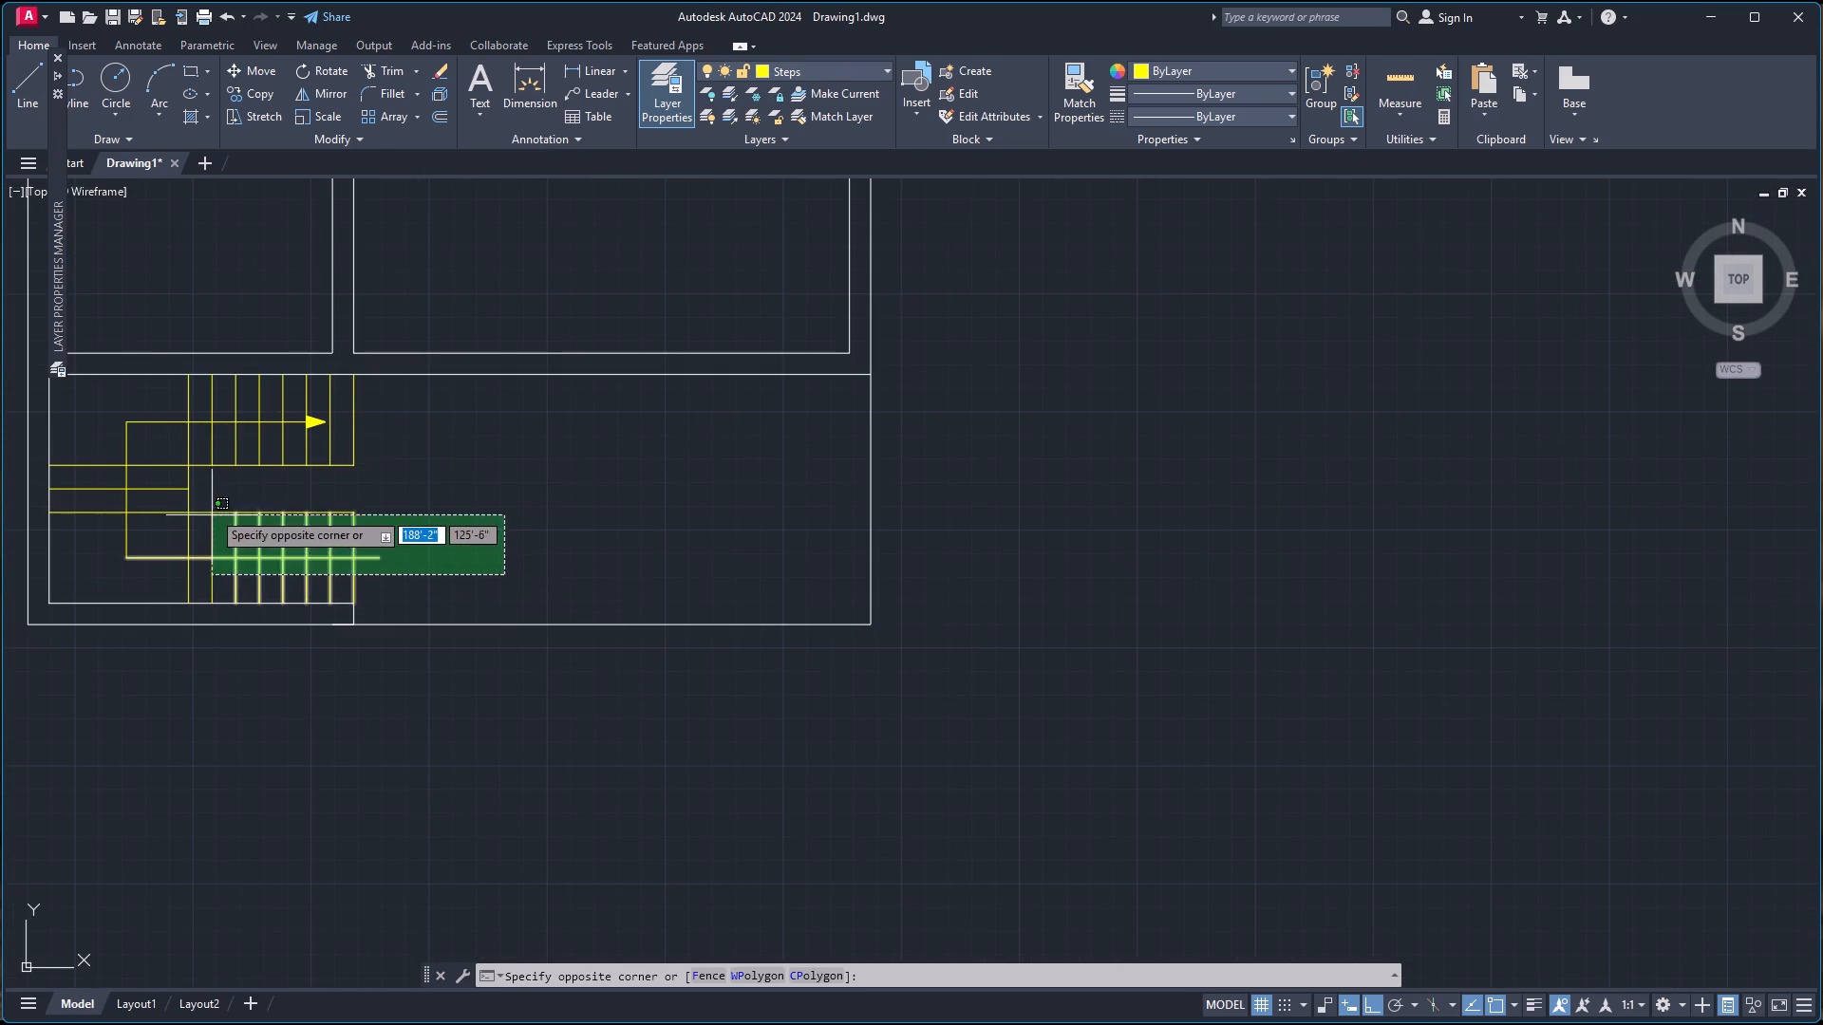
click(100, 414)
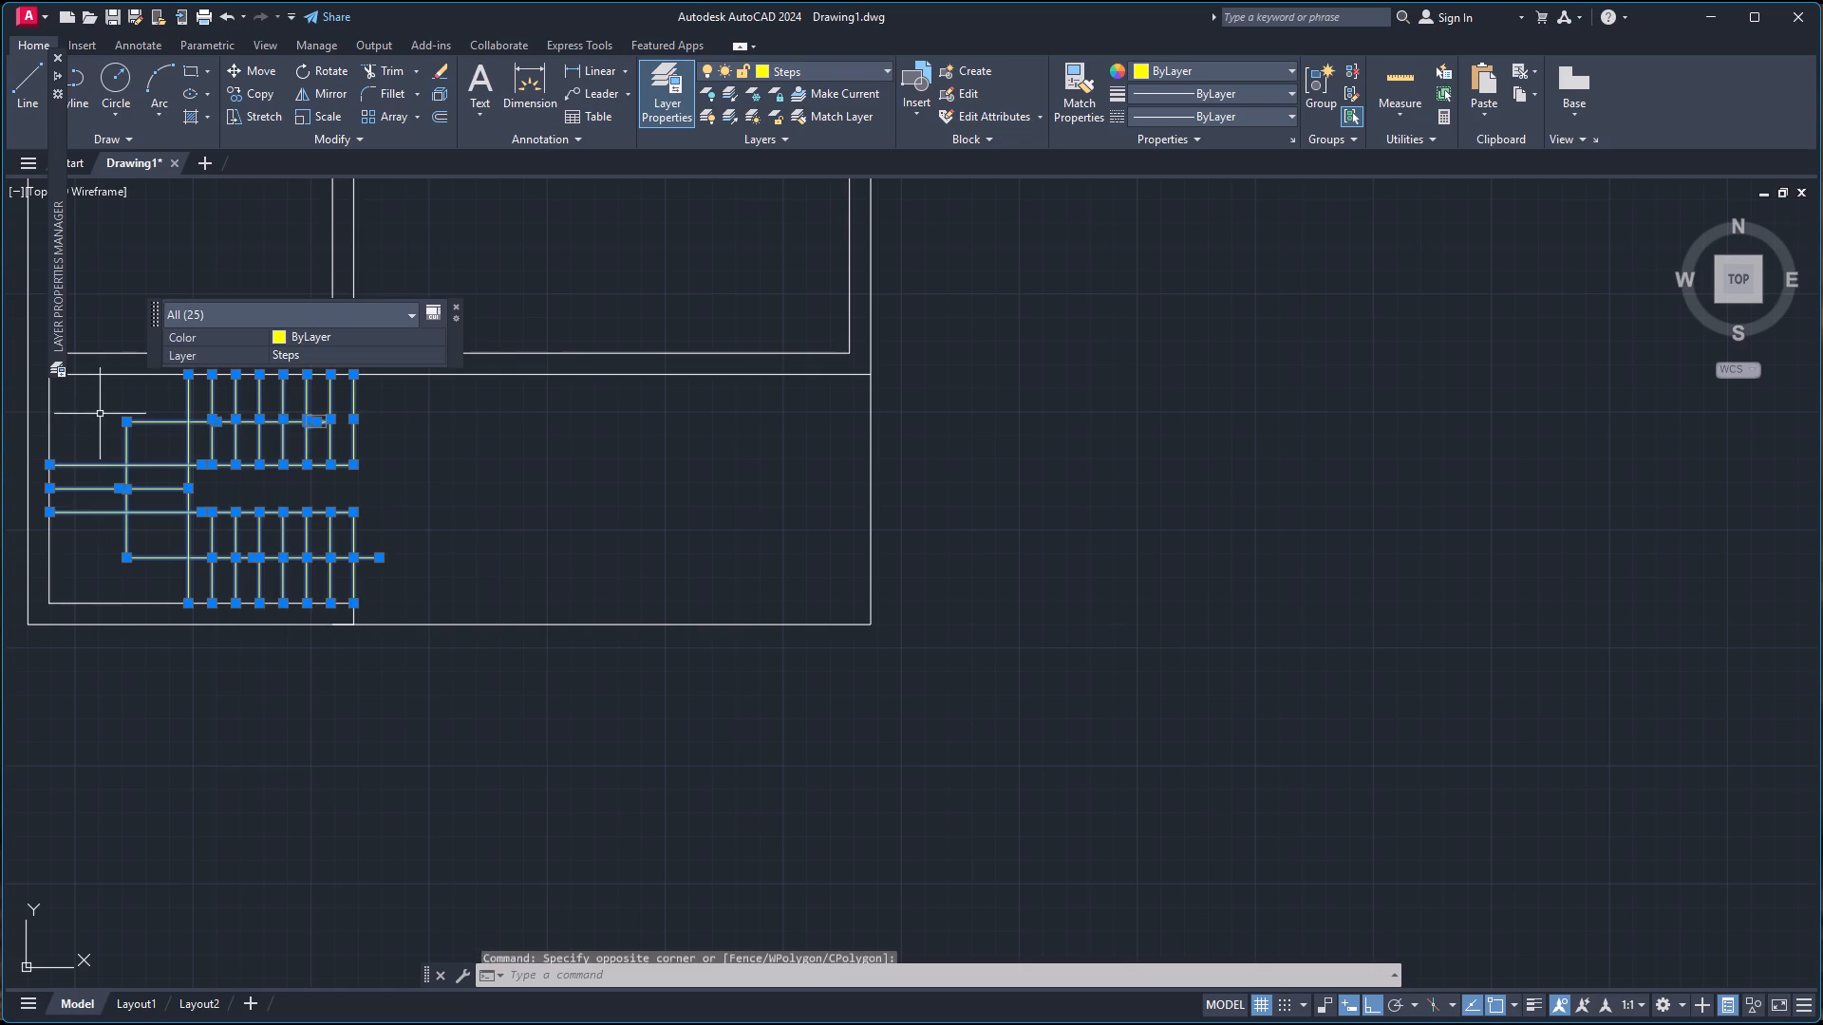
click(1241, 118)
click(1192, 207)
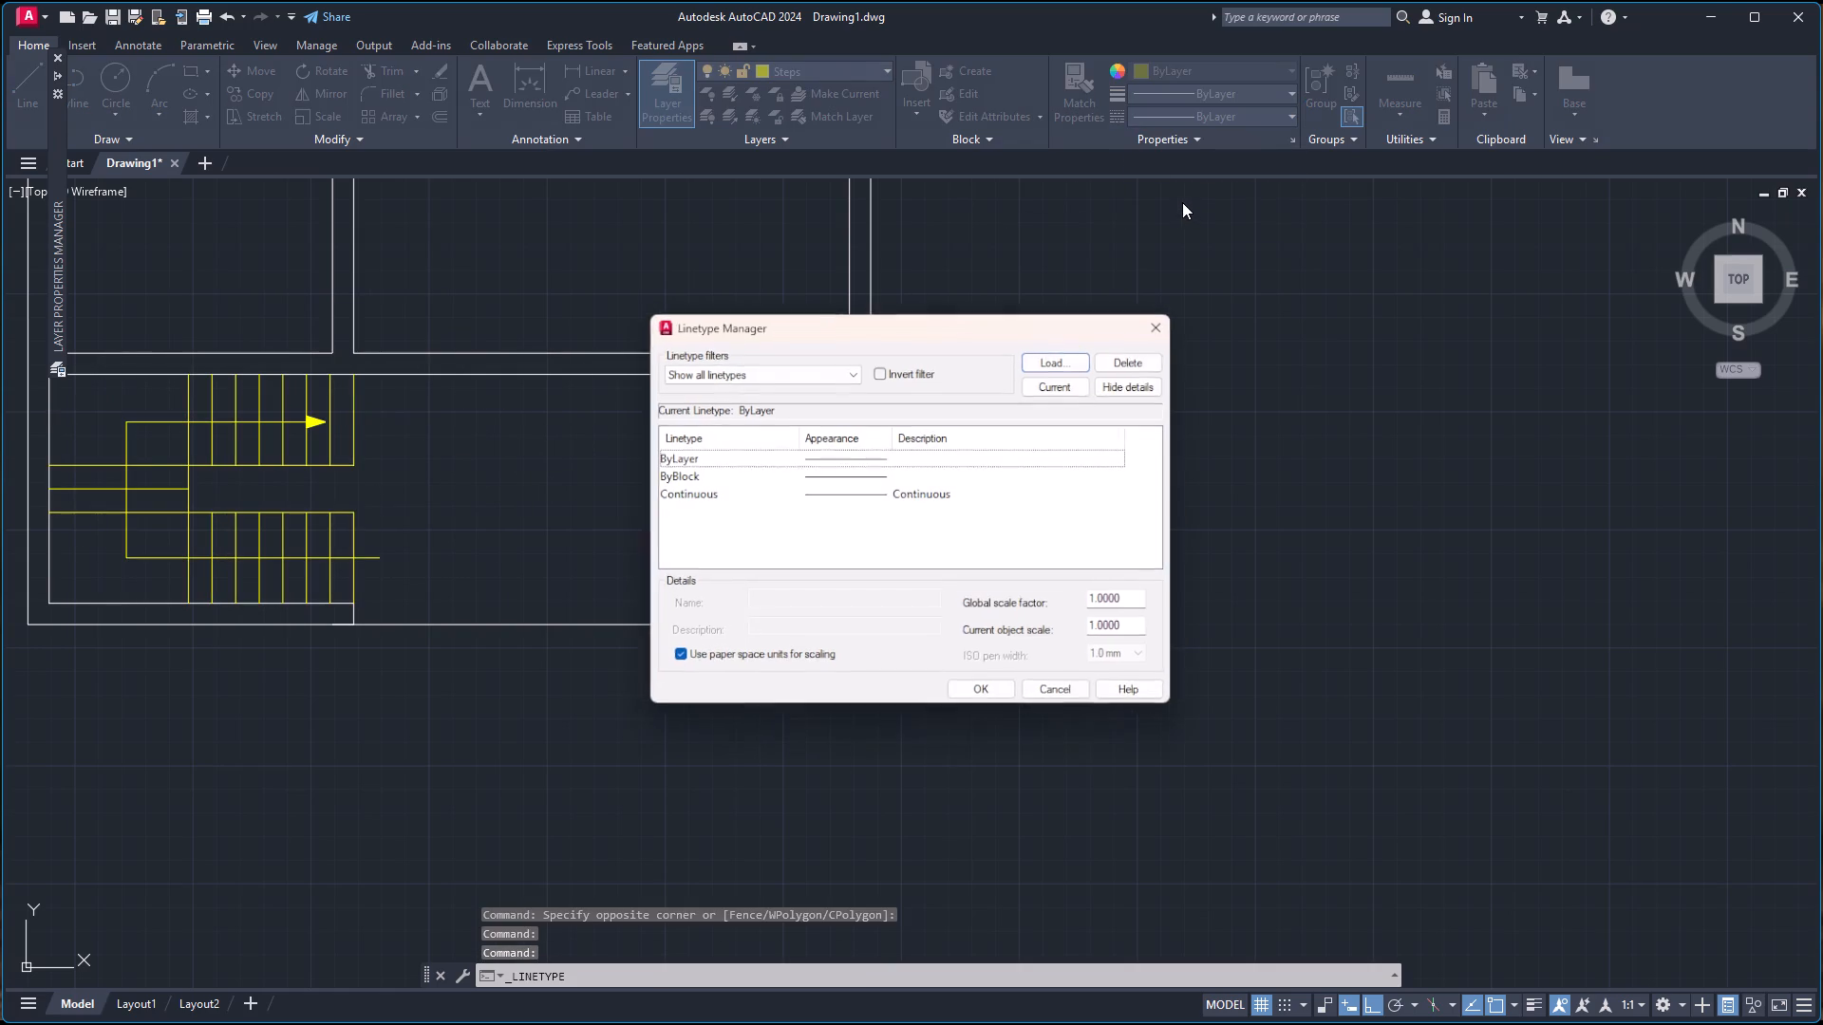
click(1062, 357)
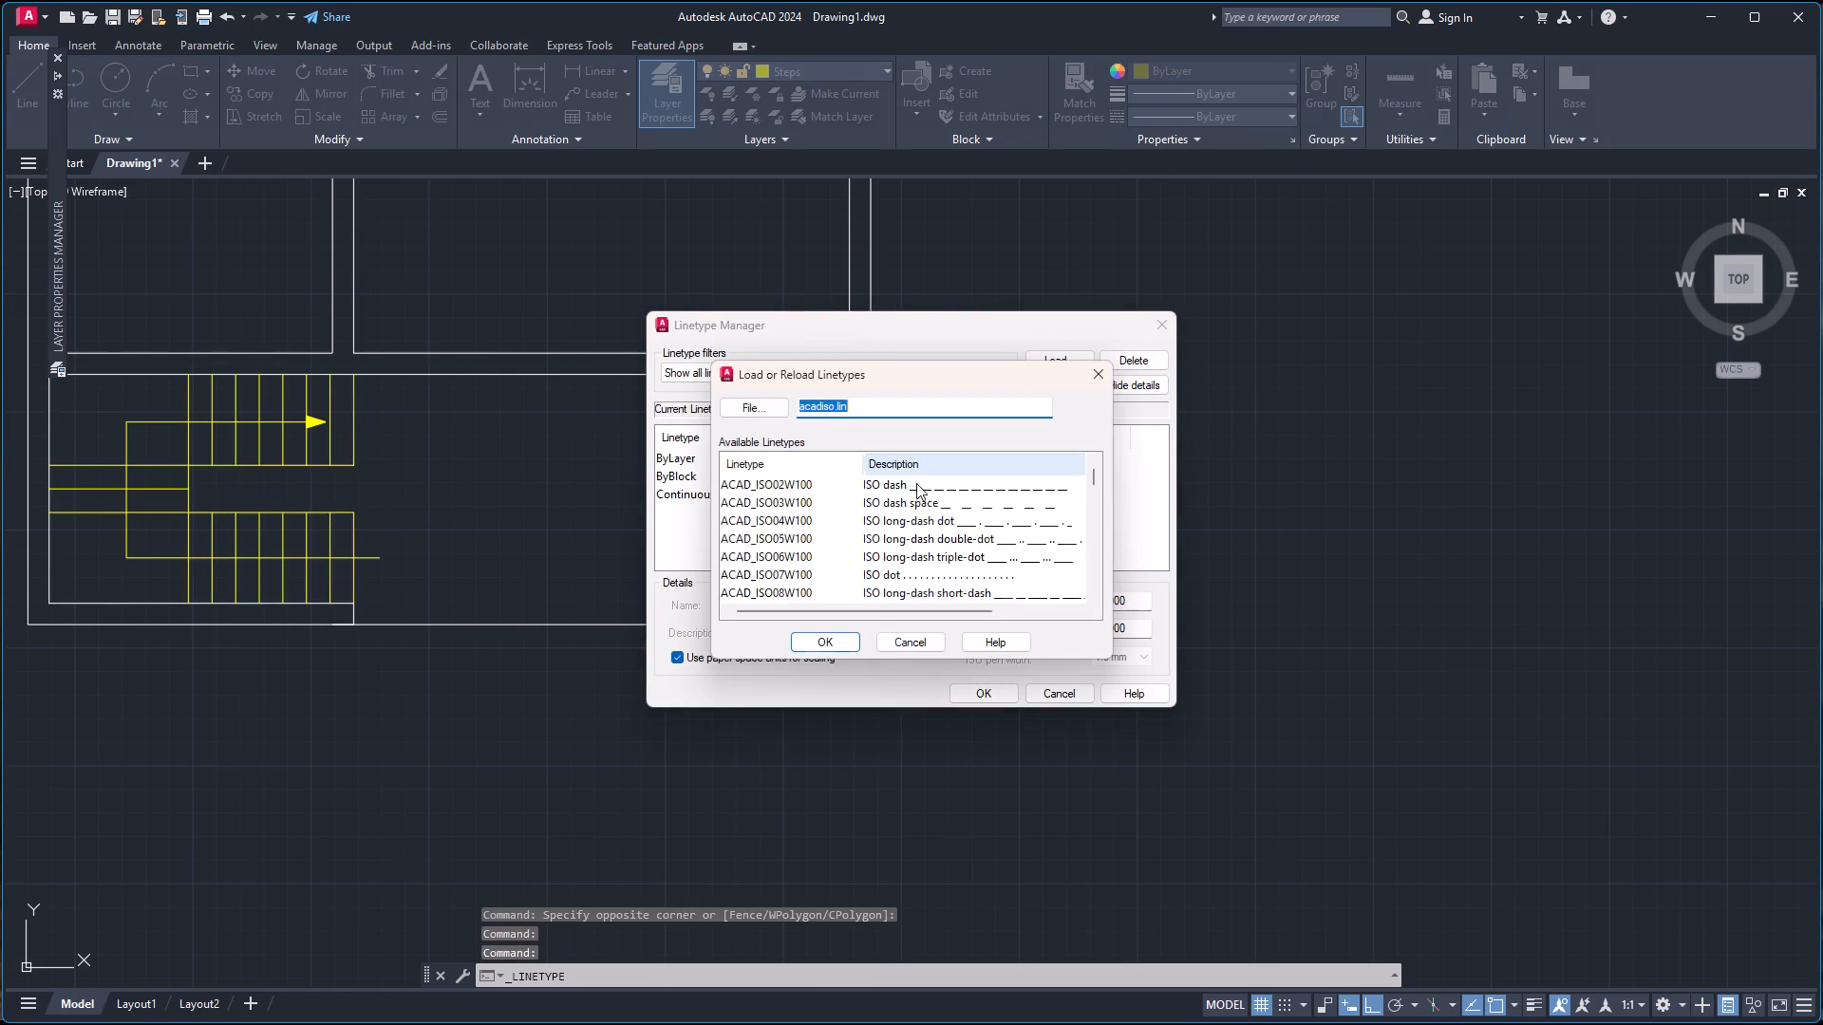
scroll(819, 511, down, 5)
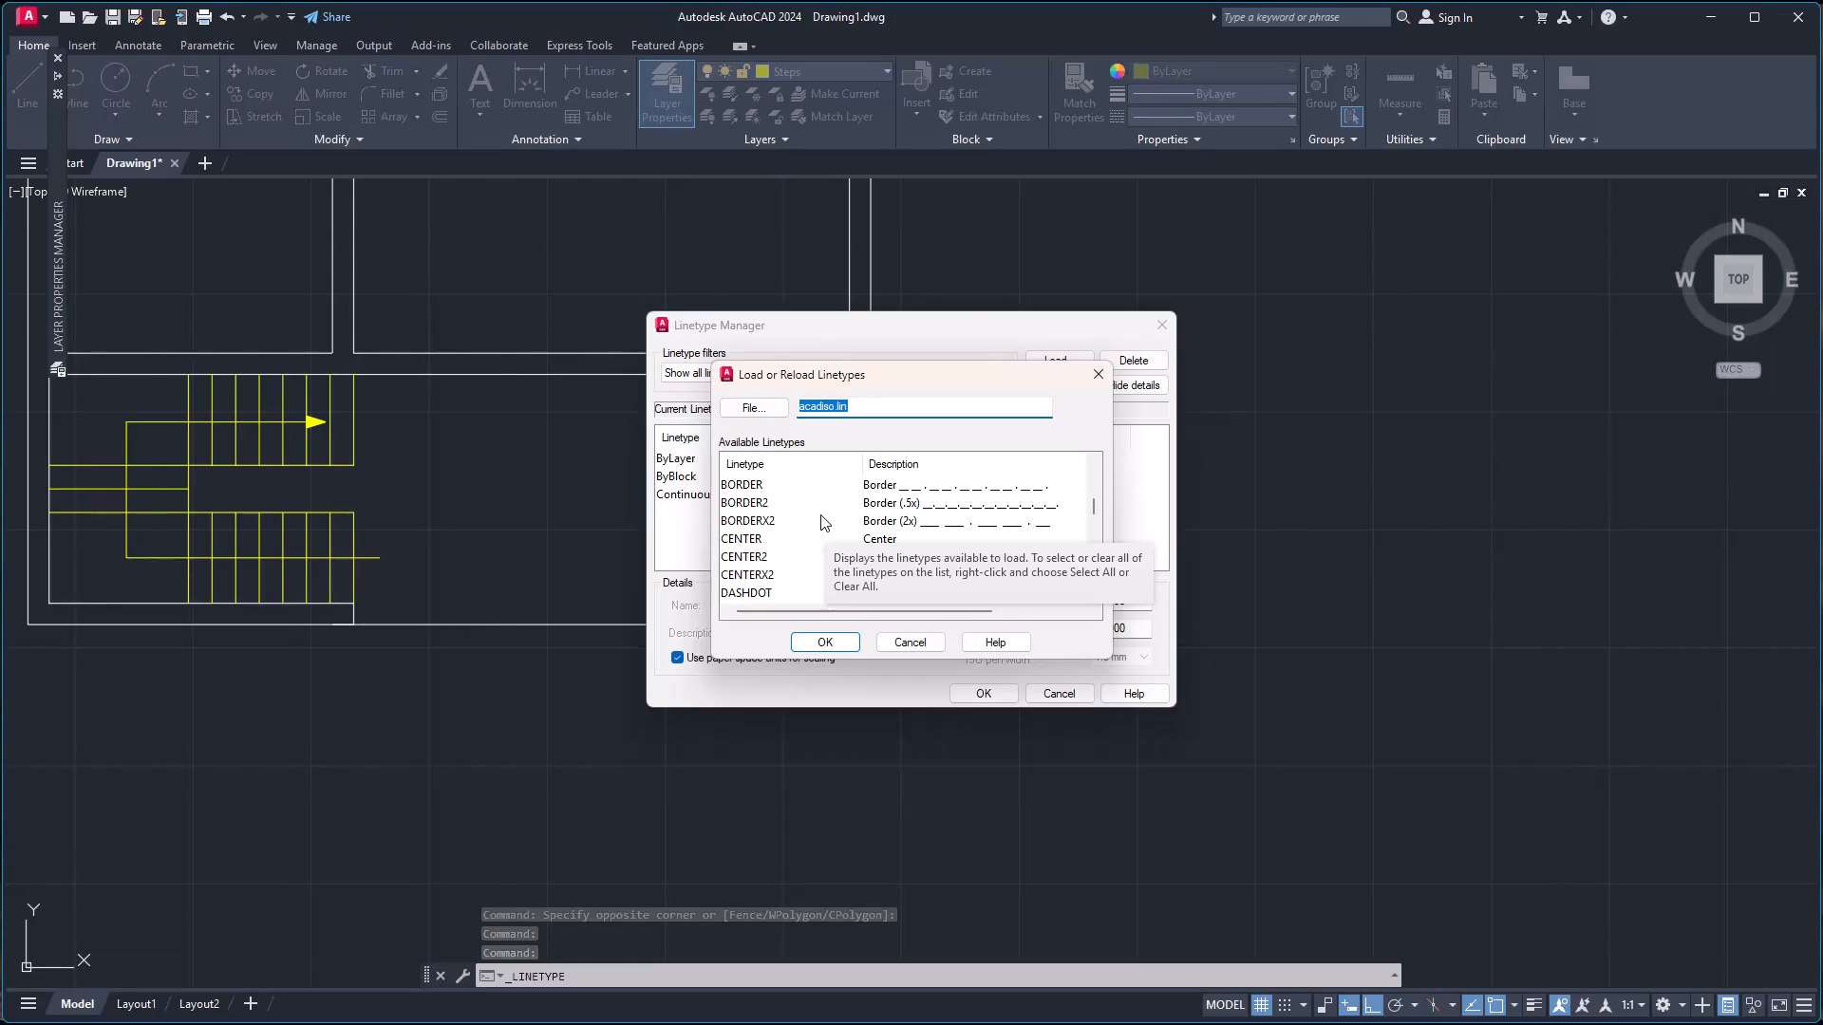
scroll(824, 510, down, 2)
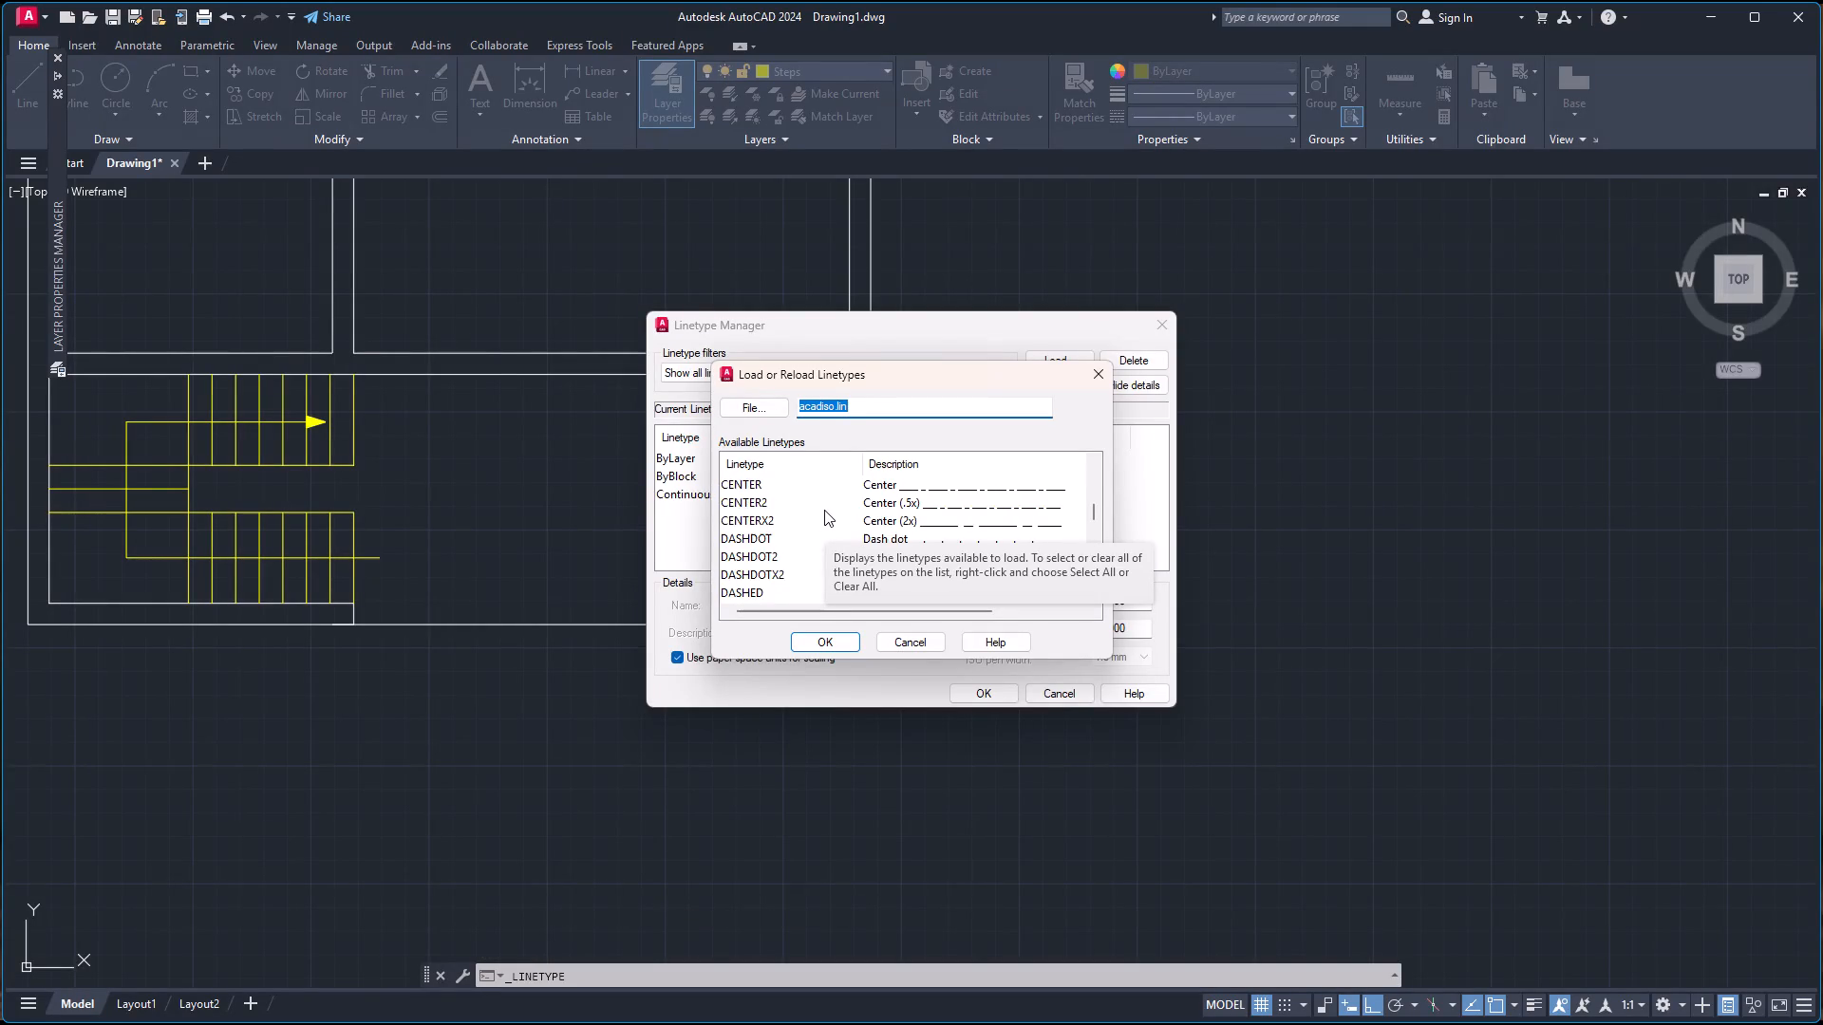
scroll(824, 510, down, 5)
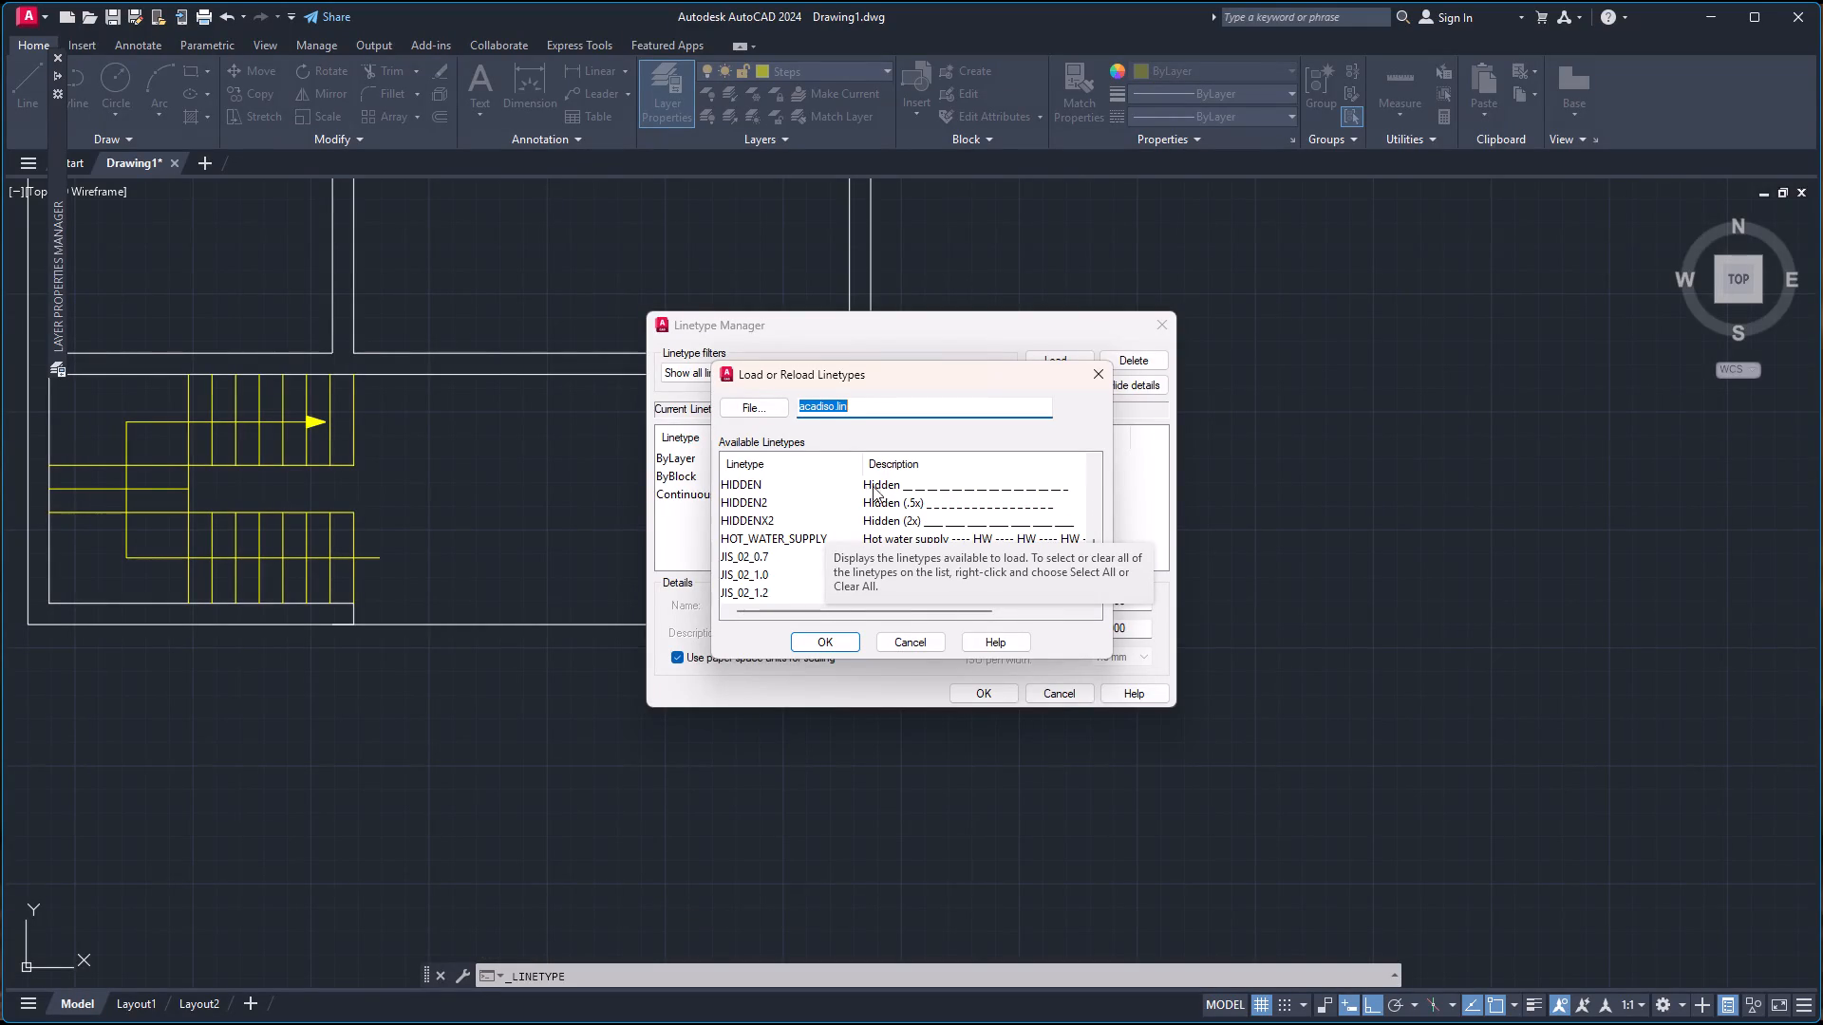
click(887, 481)
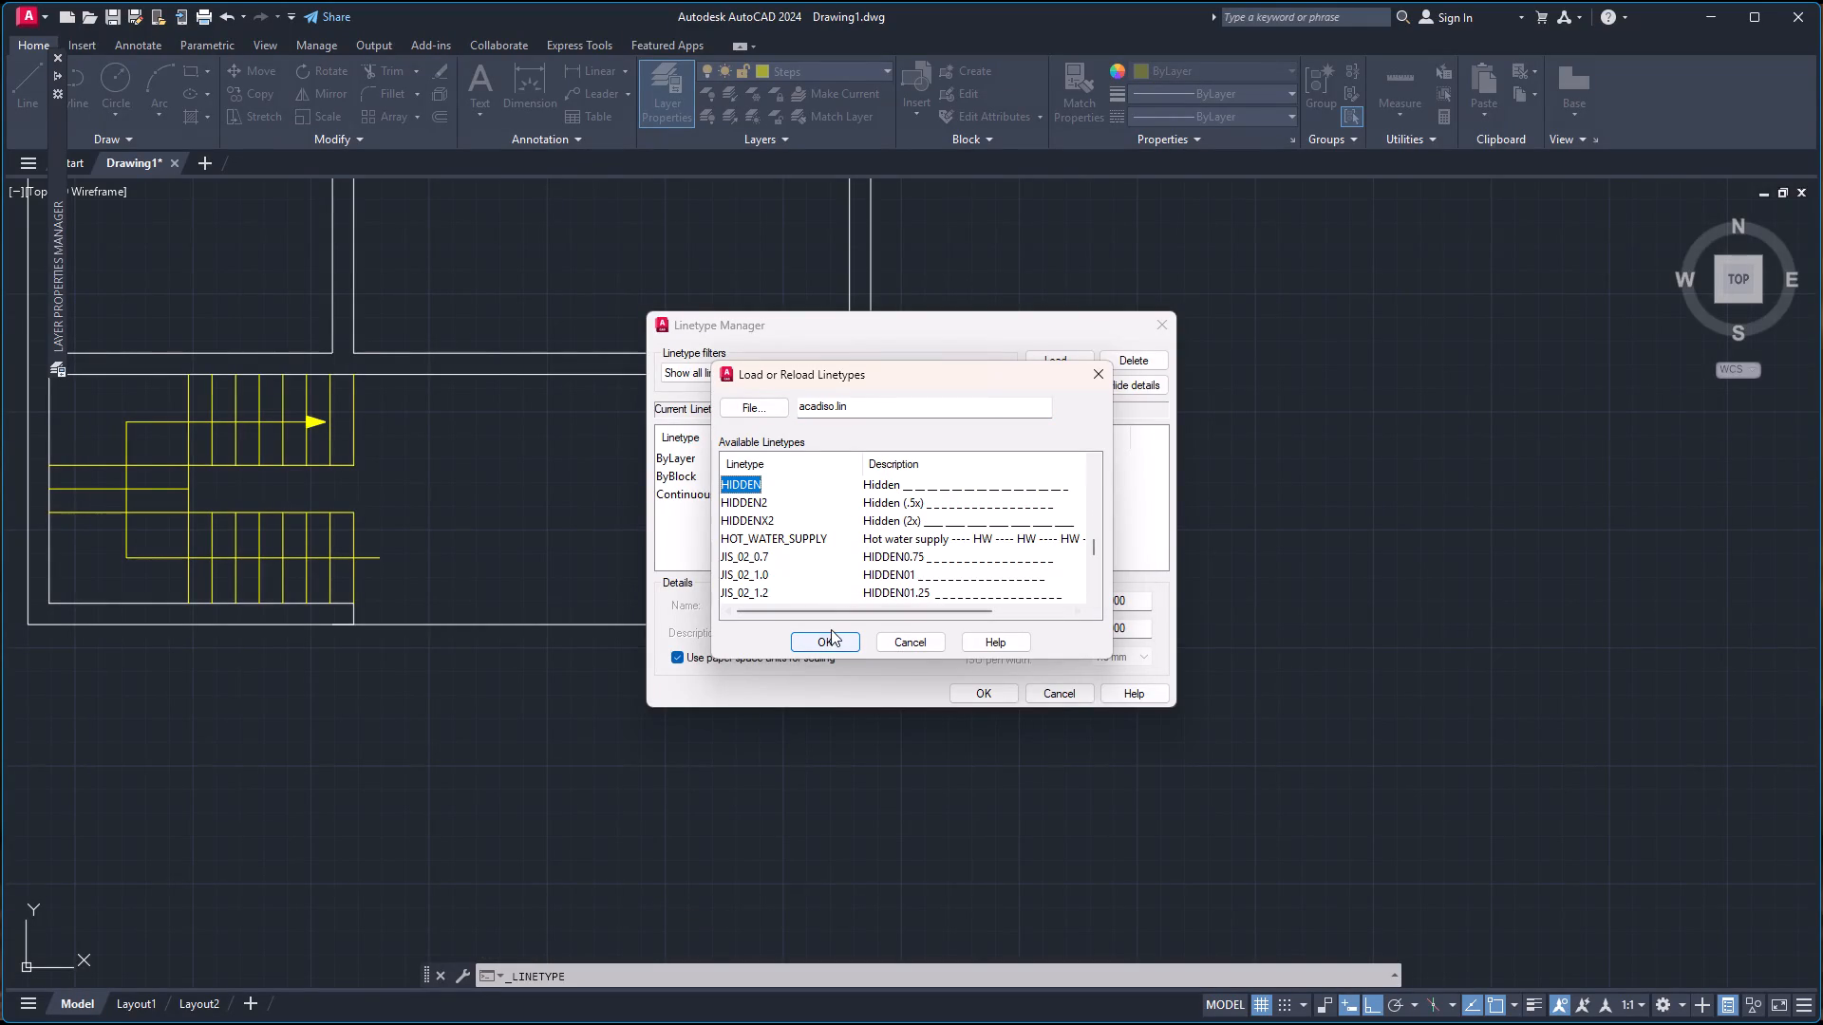
click(836, 635)
click(968, 512)
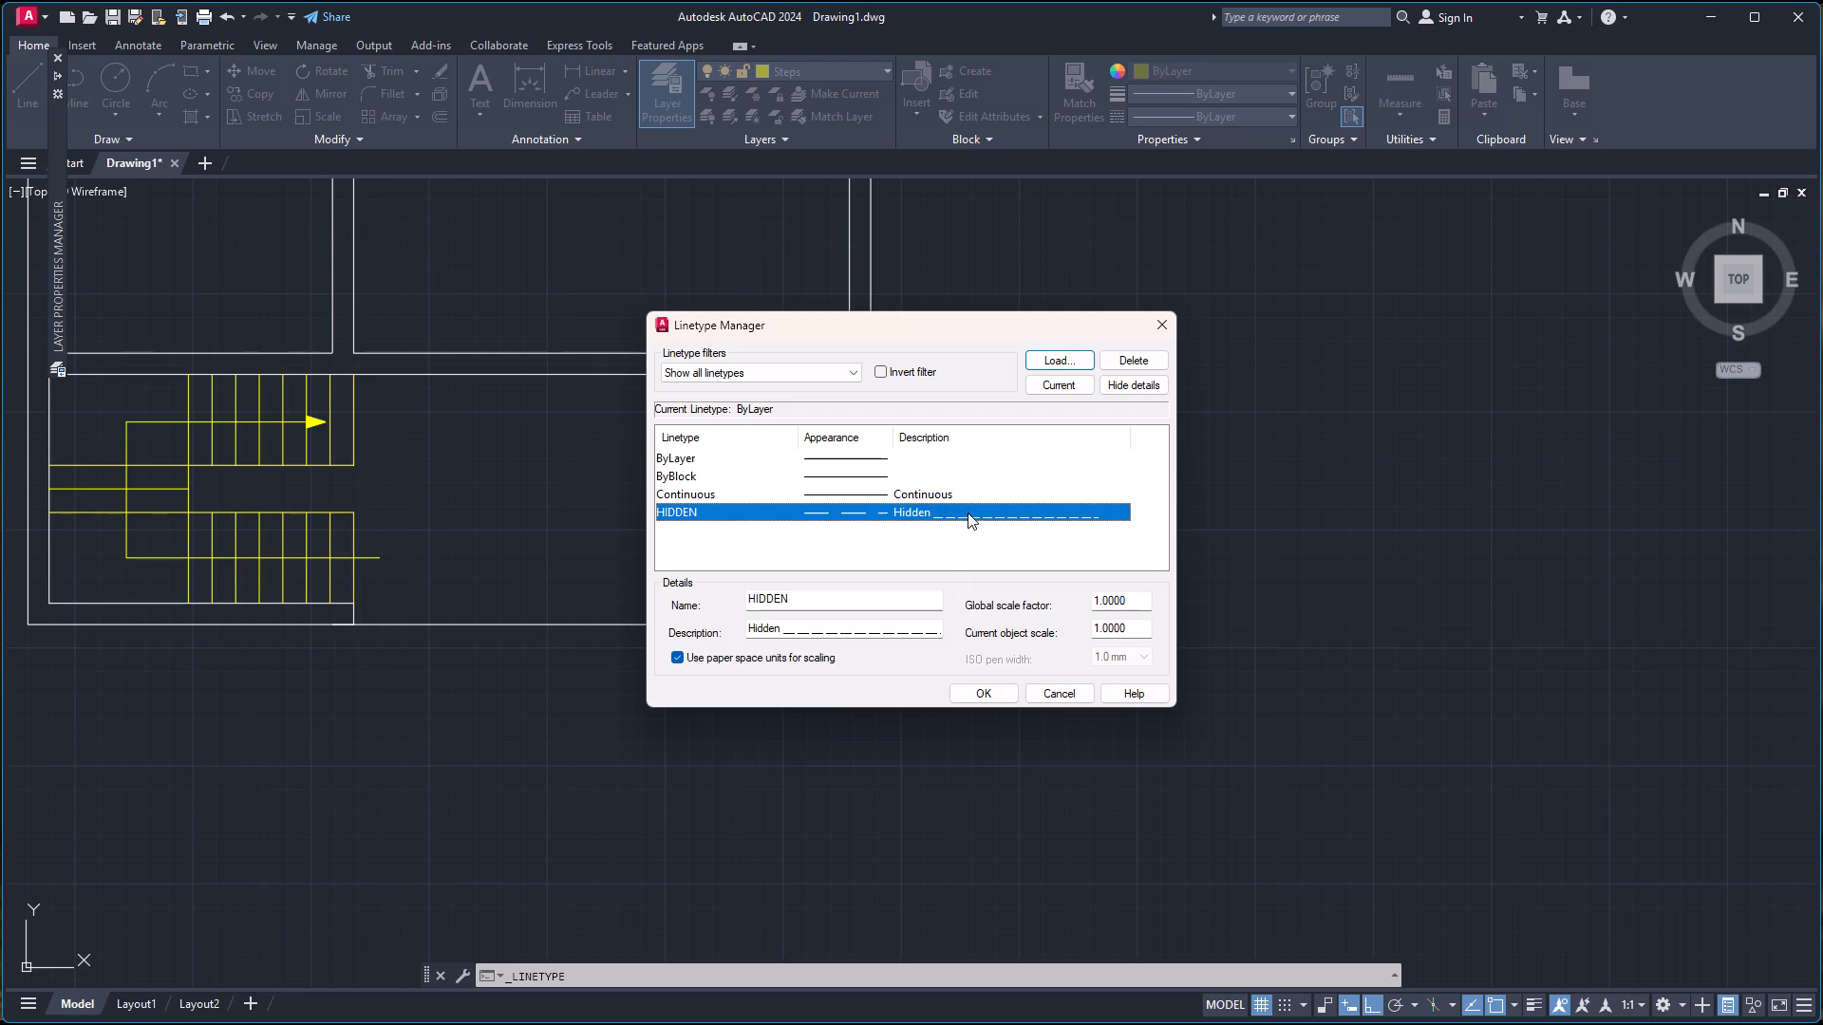
click(1062, 376)
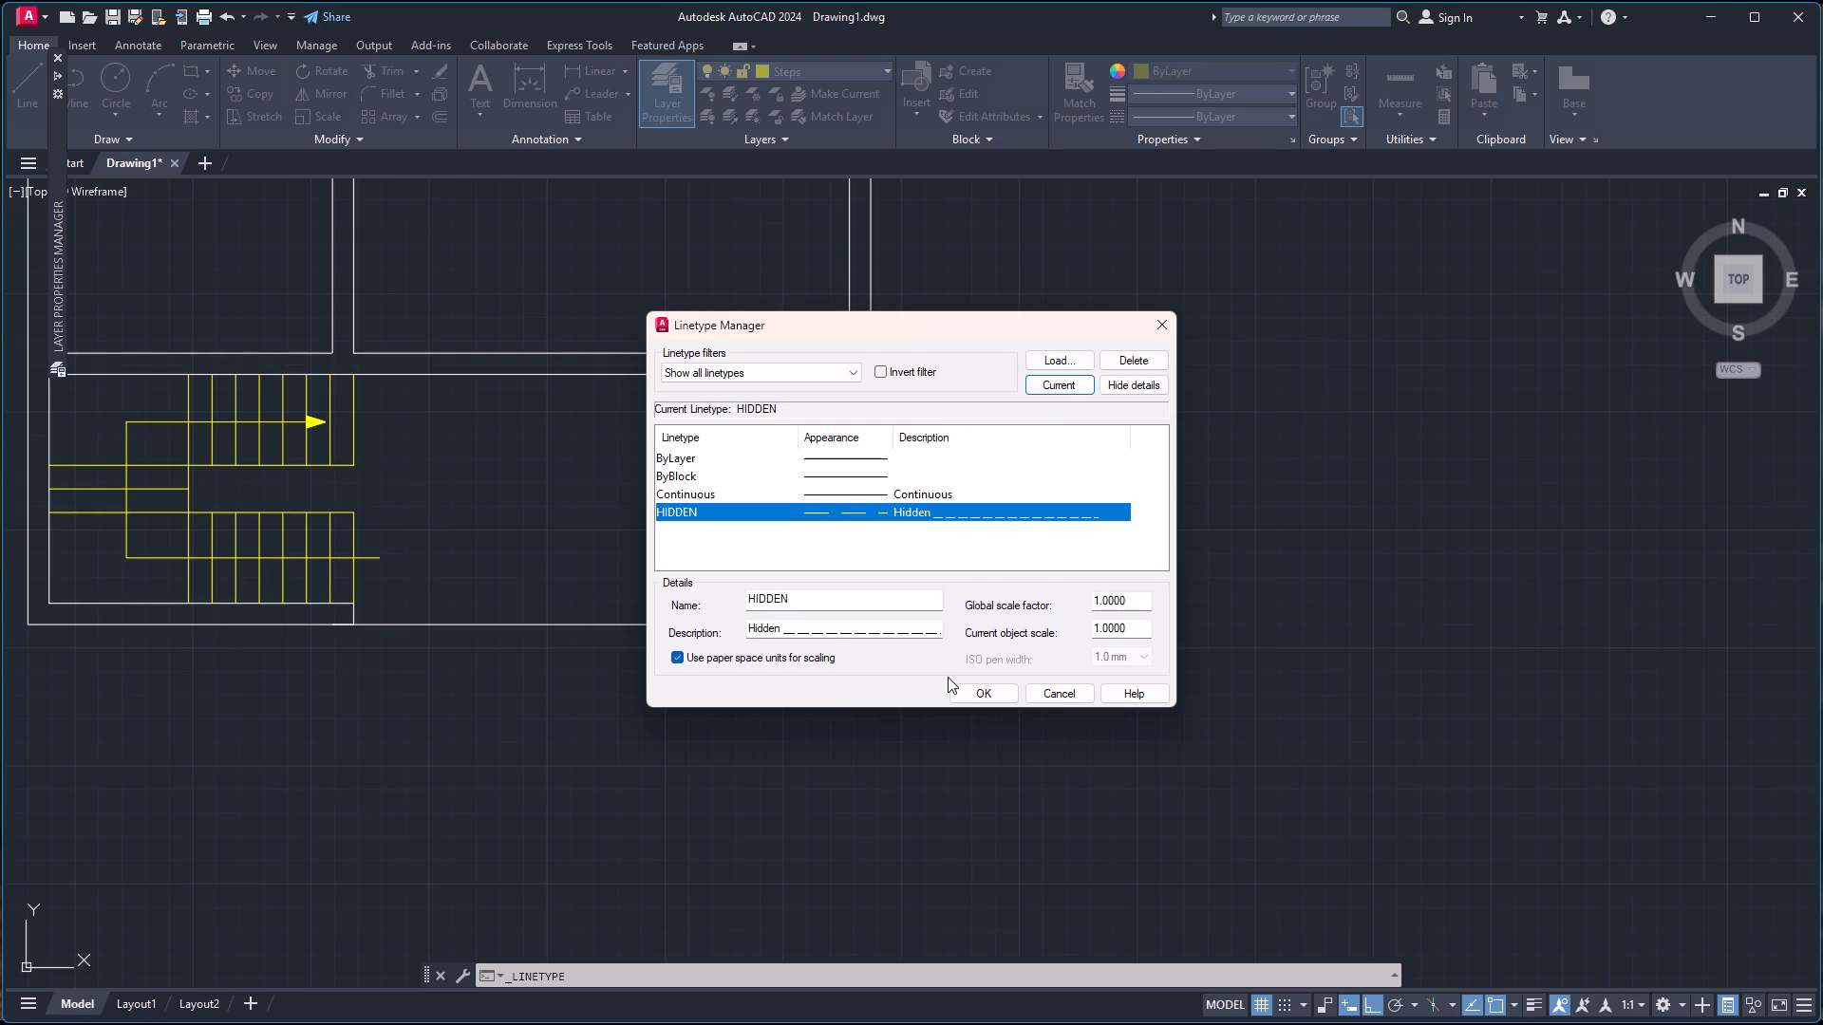
click(977, 686)
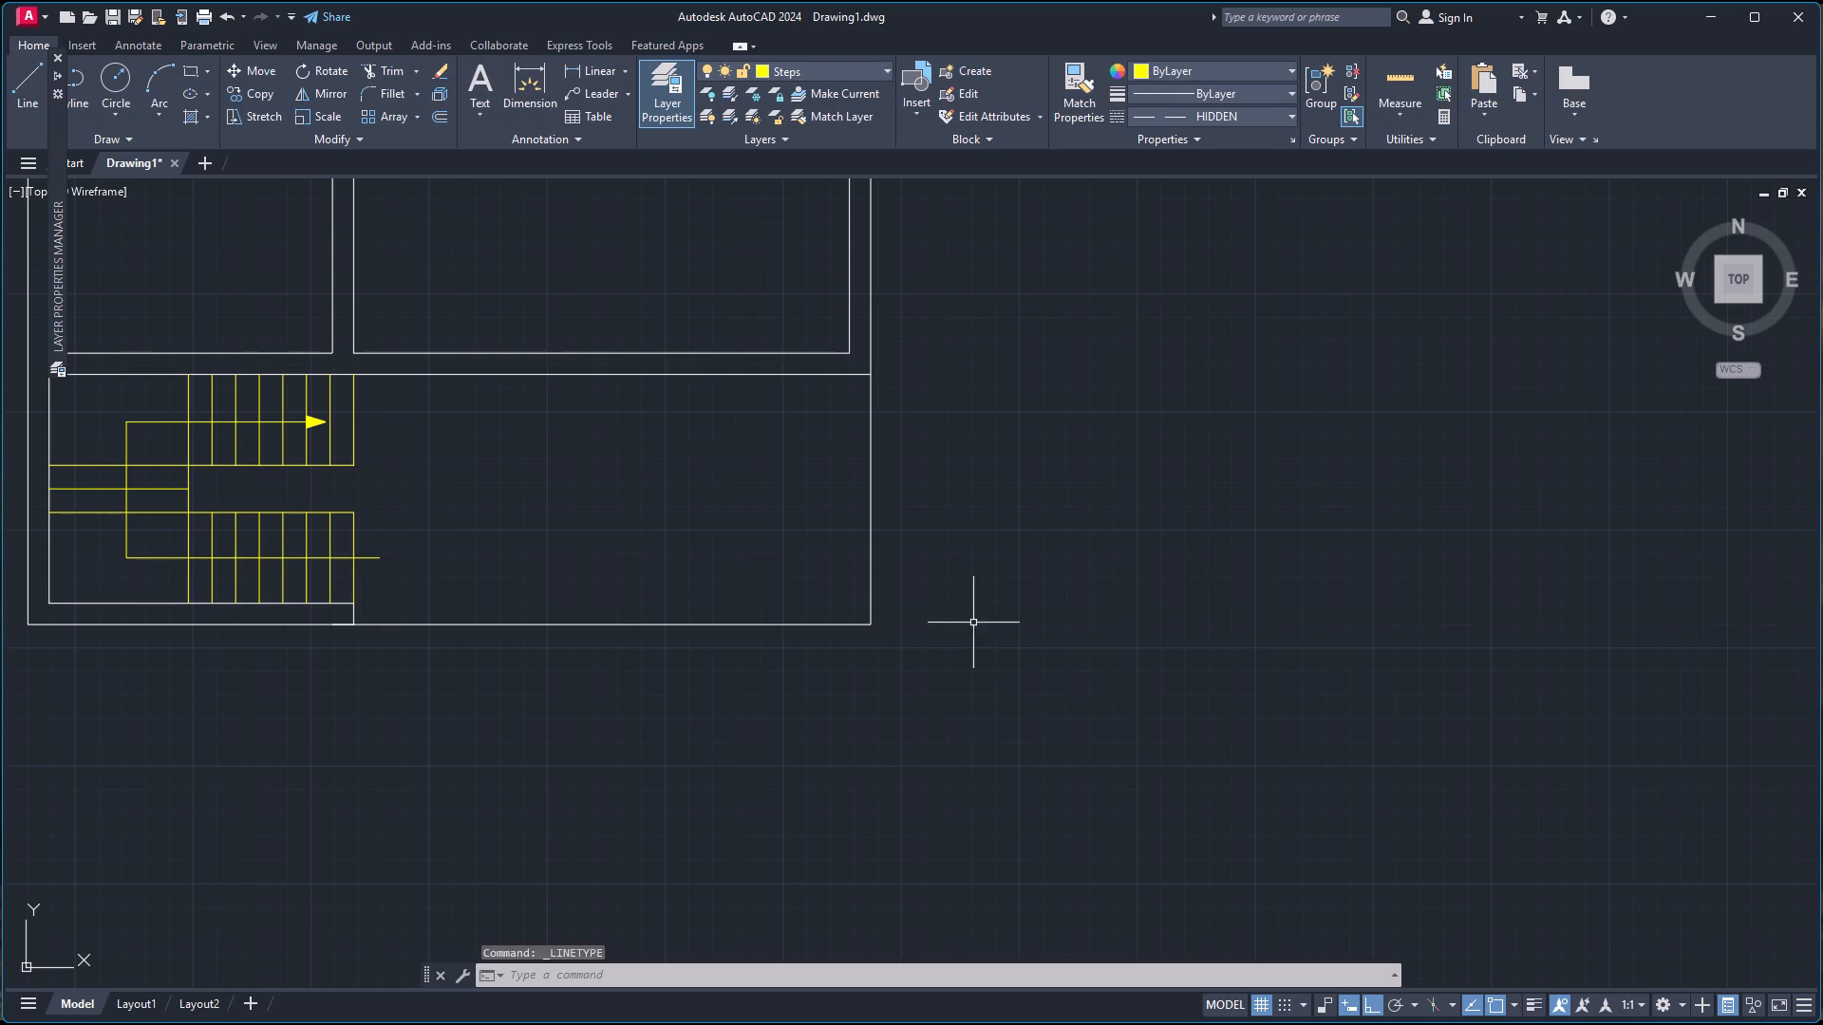
Apply the HIDDEN linetype to the entire staircase, including both flights, the landing lines, the walk line and the arrowhead.
click(479, 559)
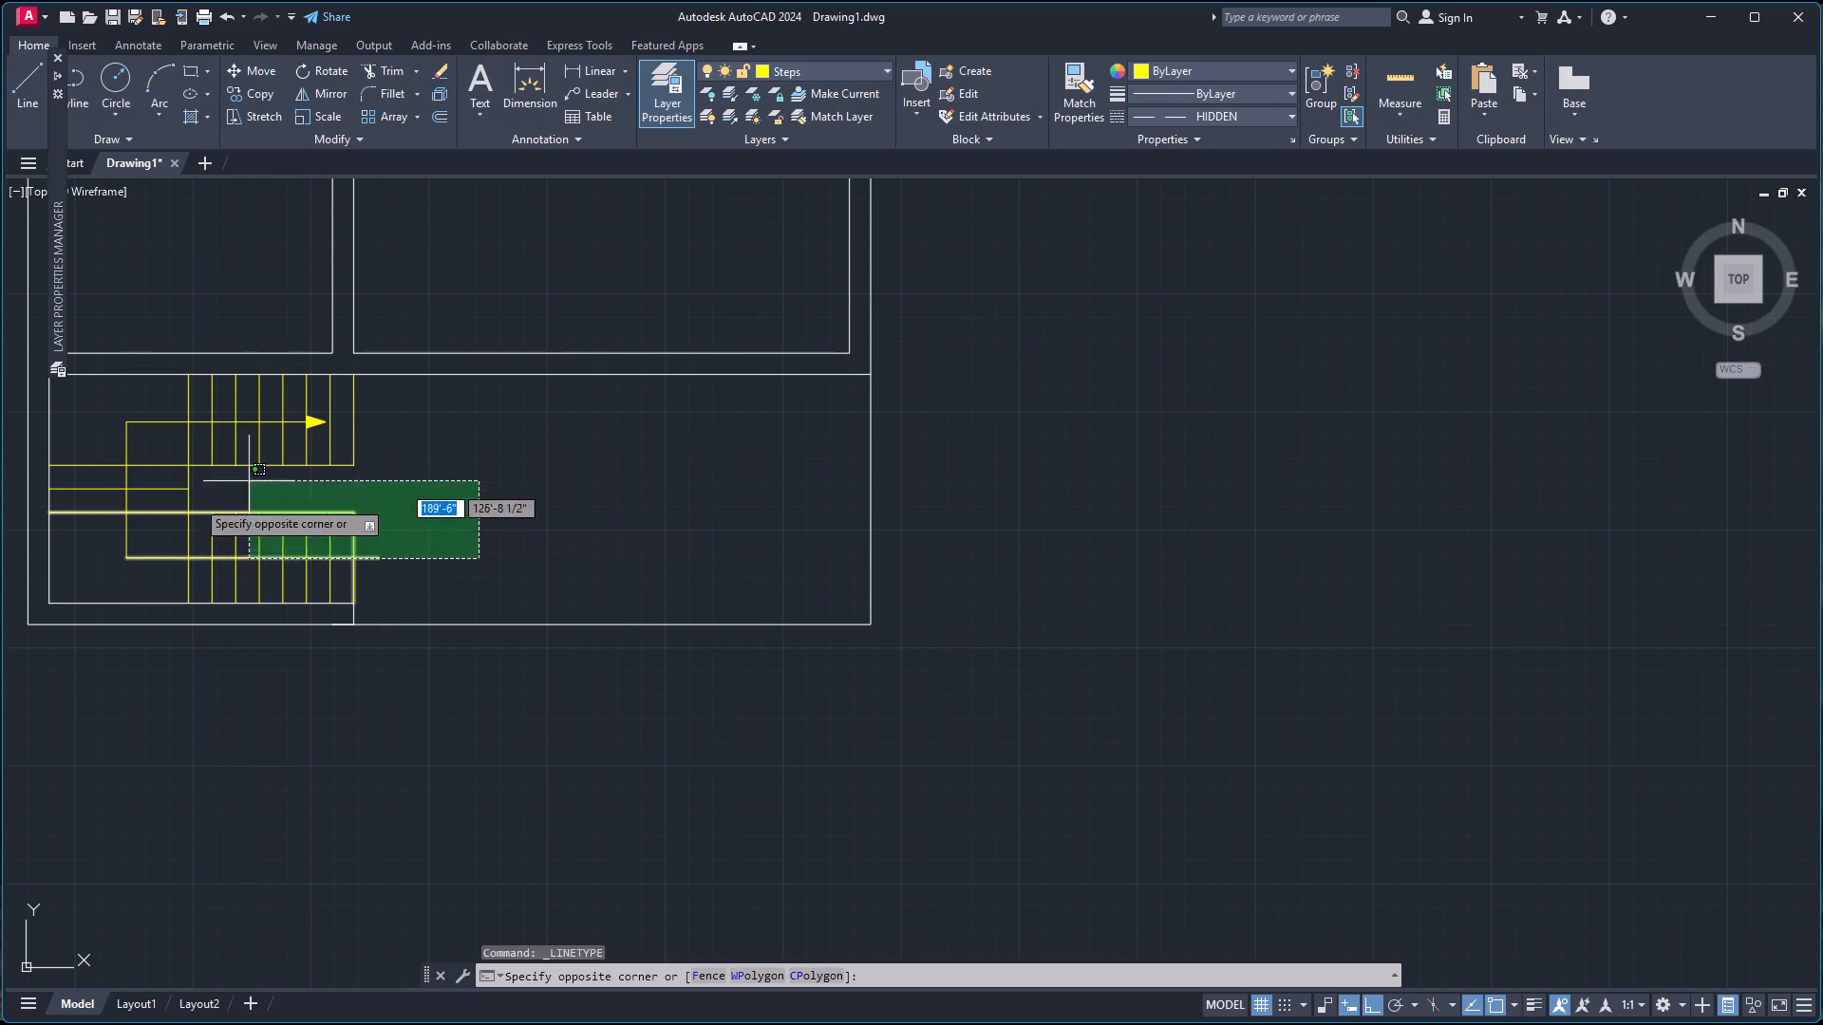
click(114, 406)
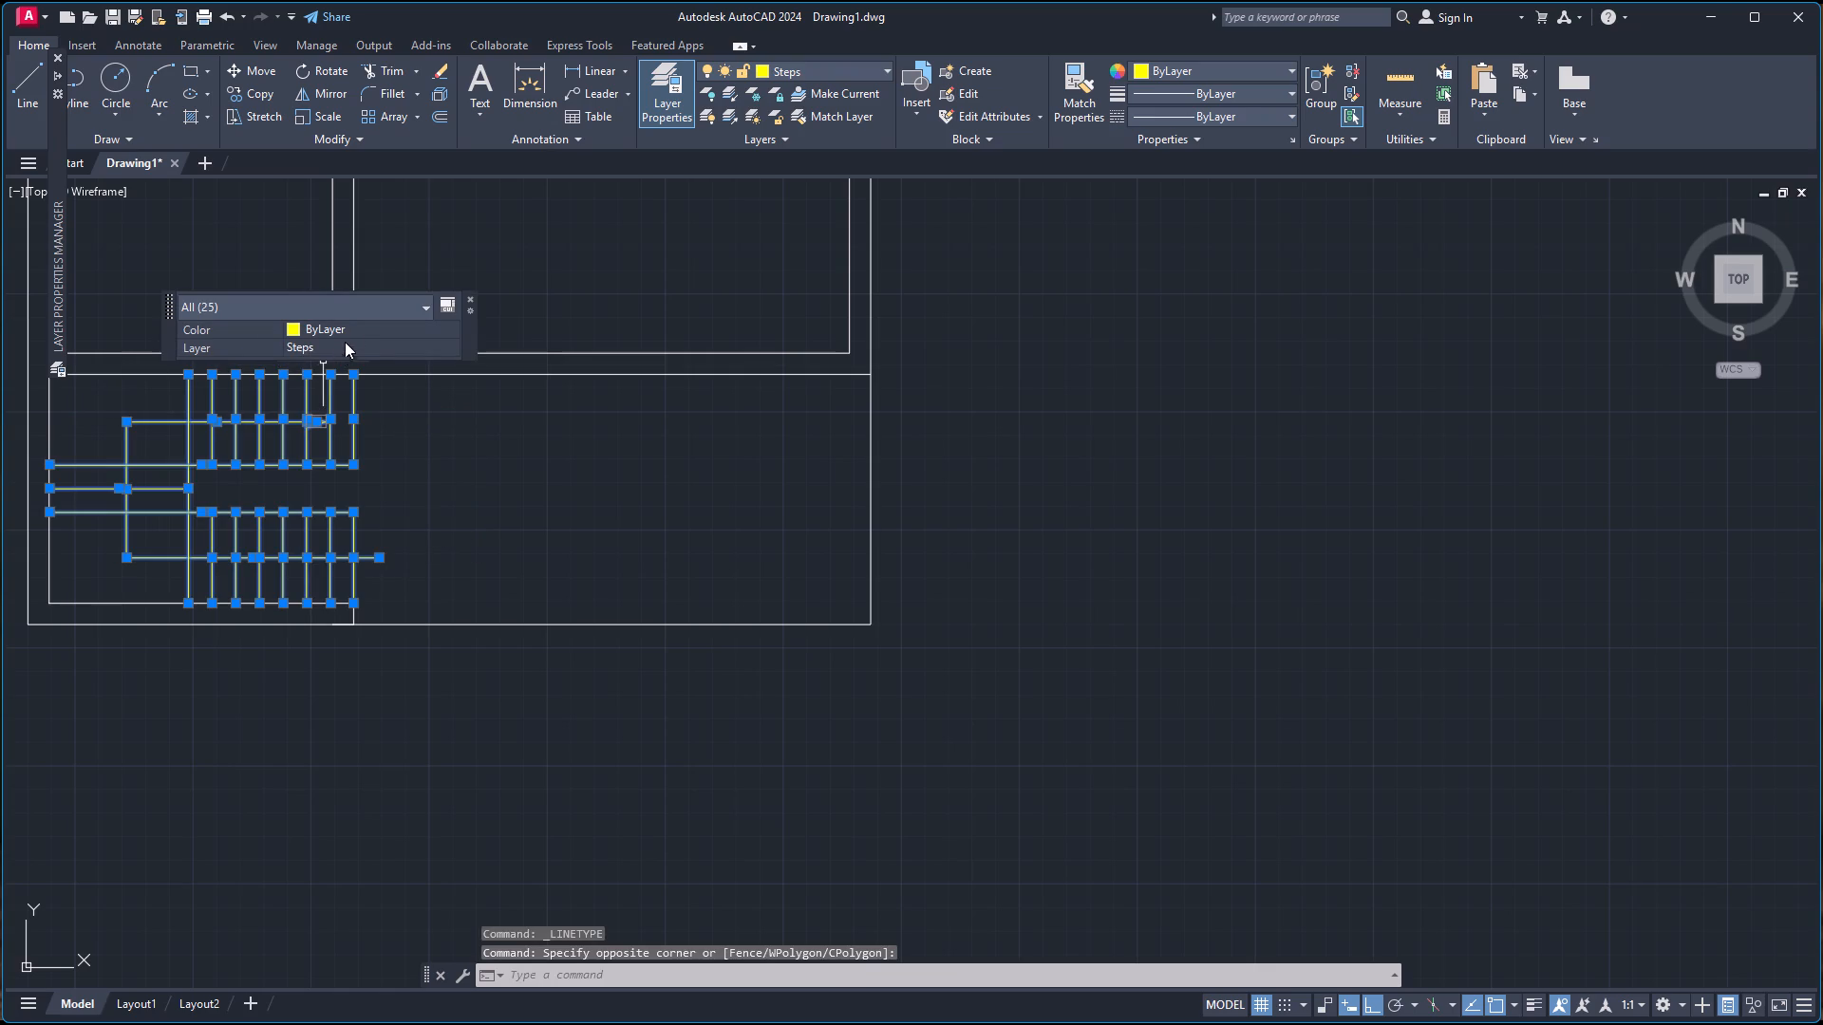
click(355, 324)
click(355, 324)
click(354, 326)
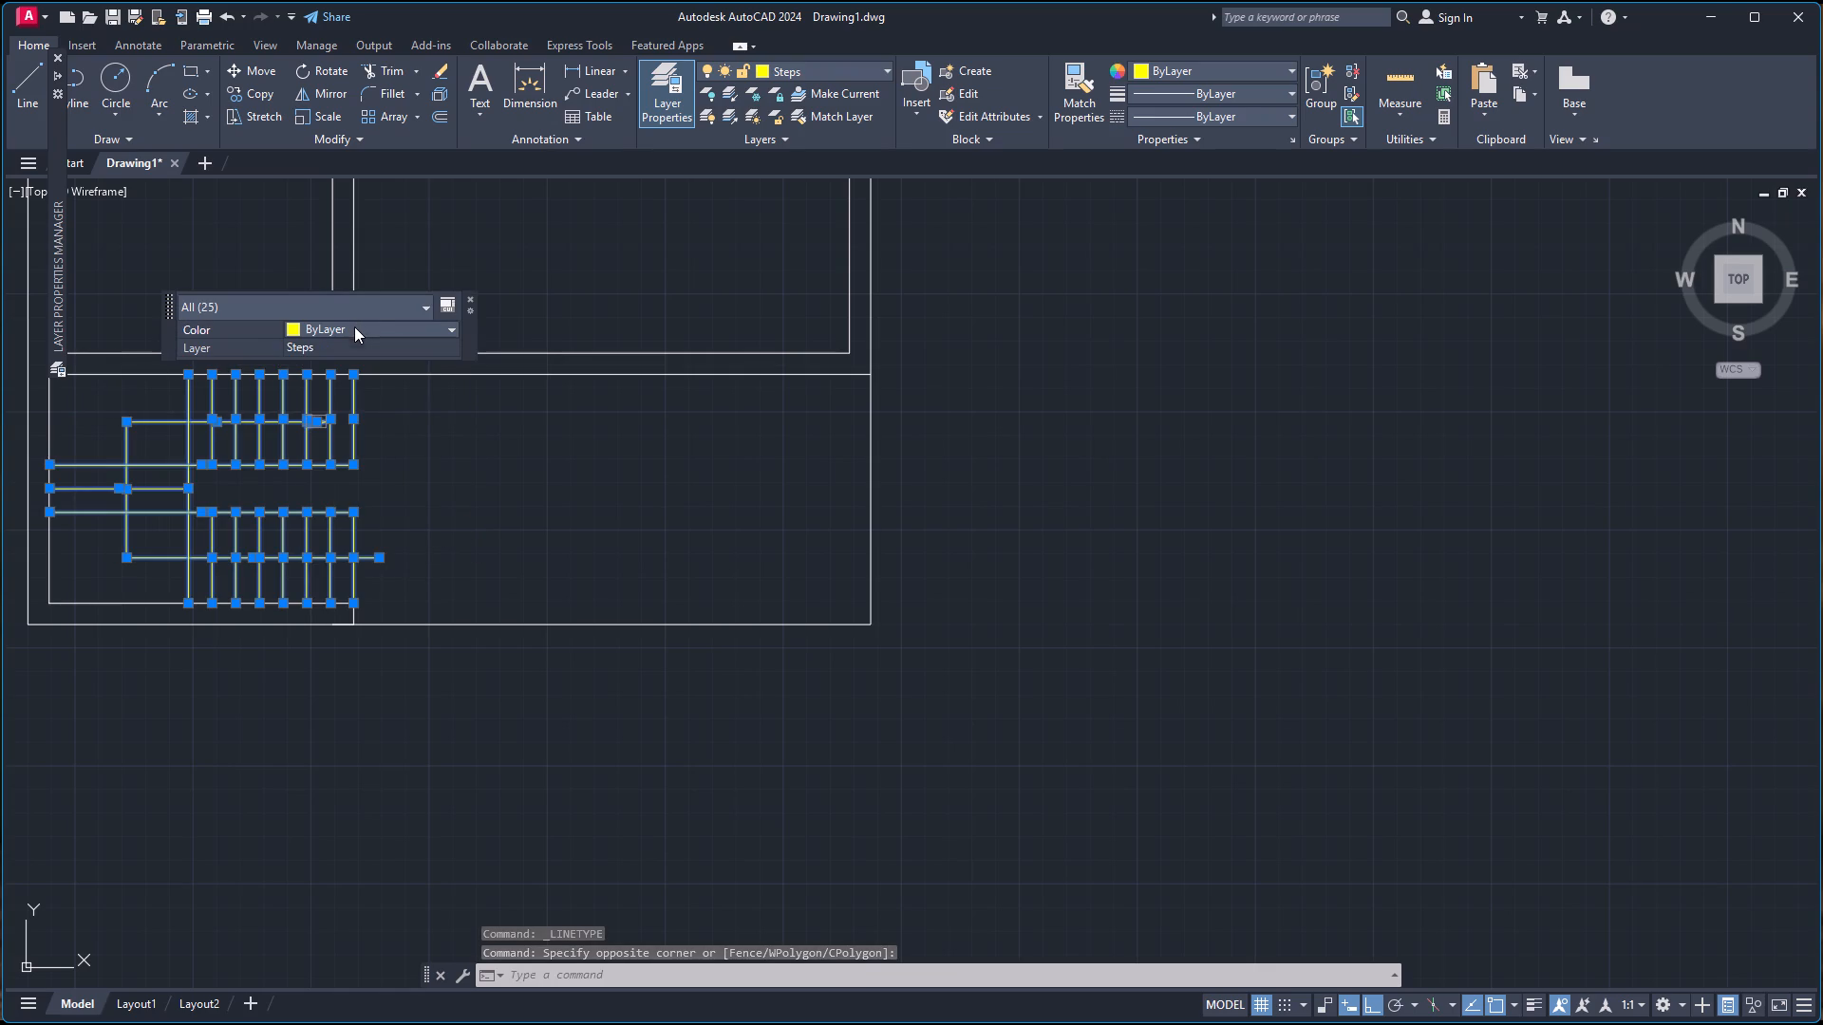
click(1295, 114)
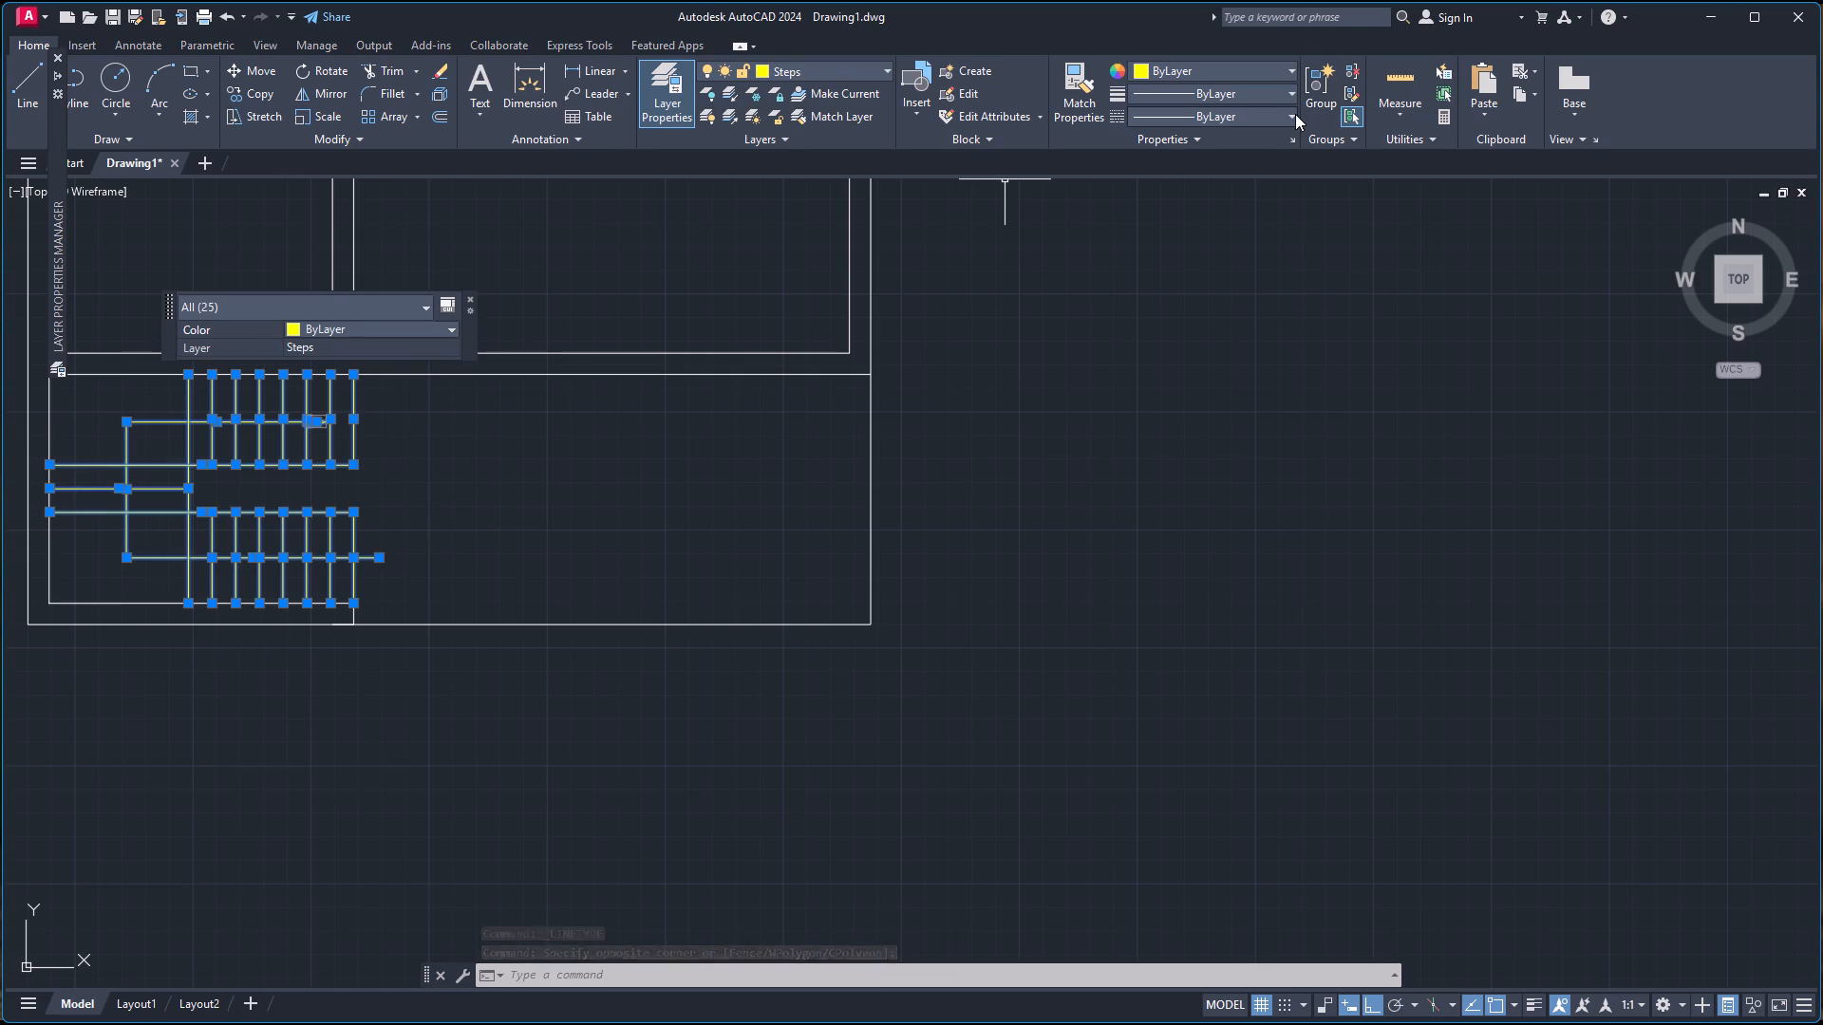
click(1221, 207)
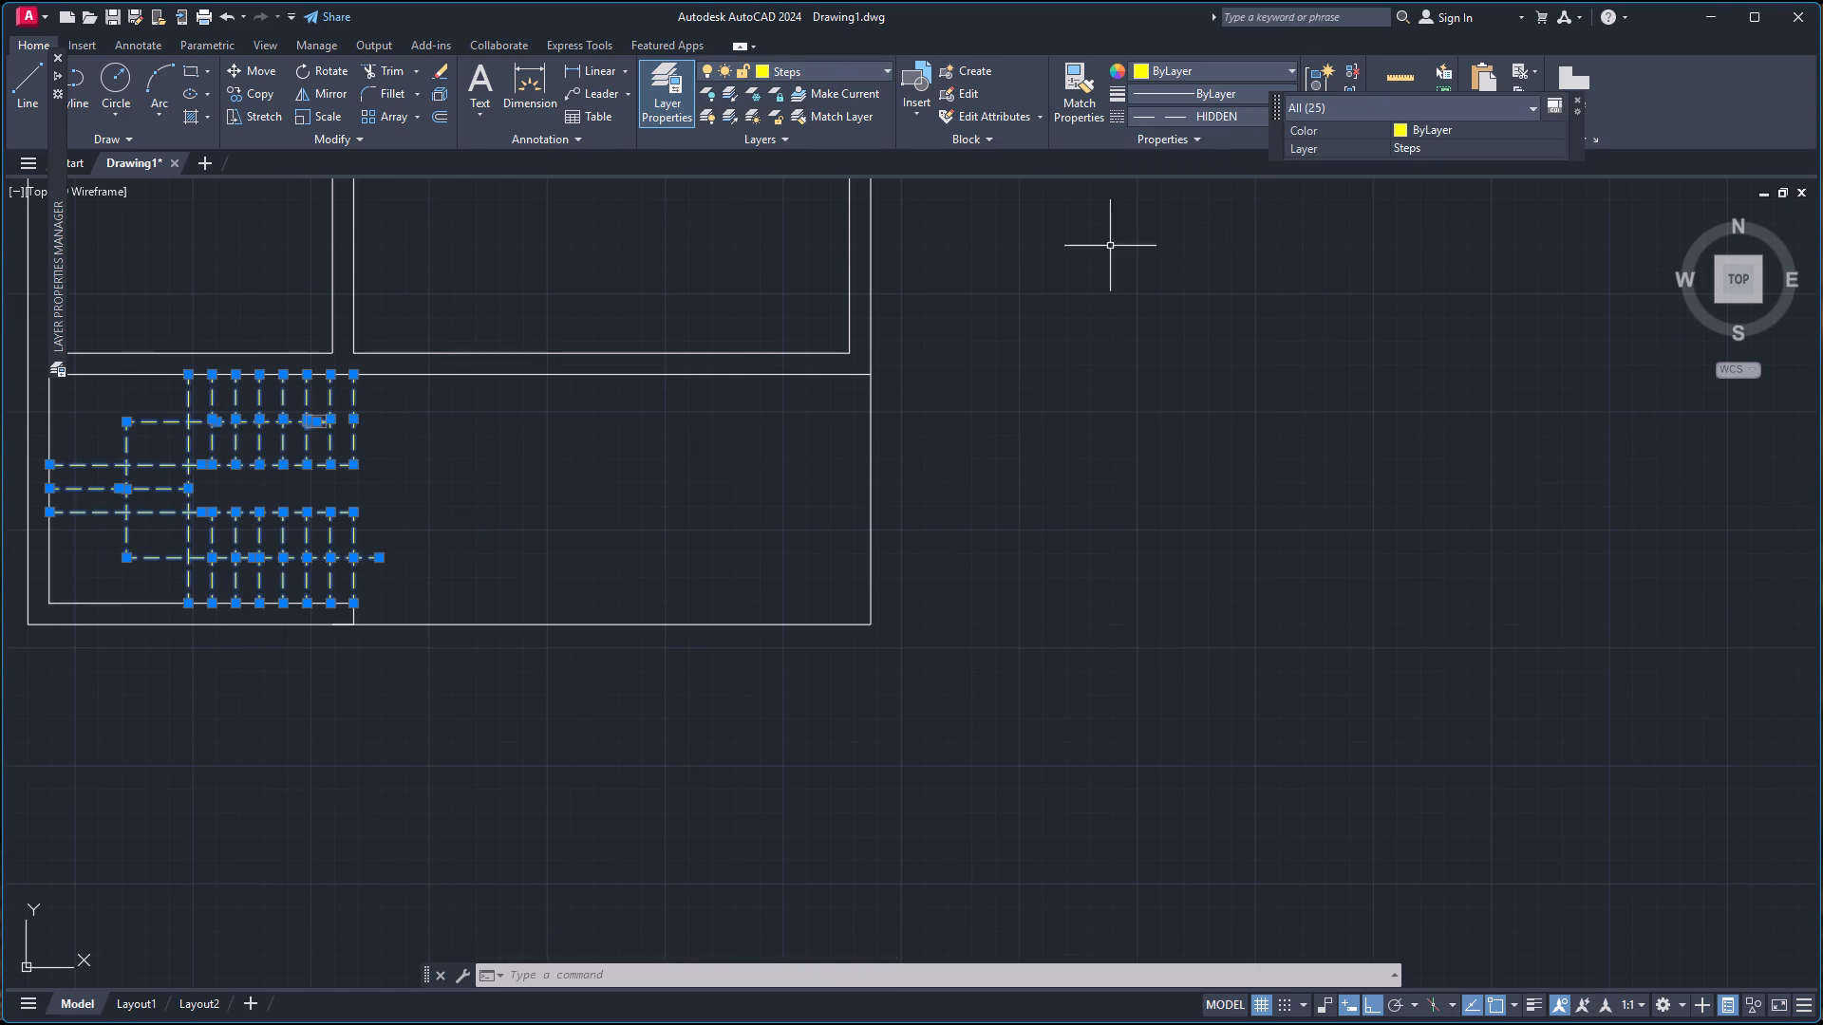
key(Escape)
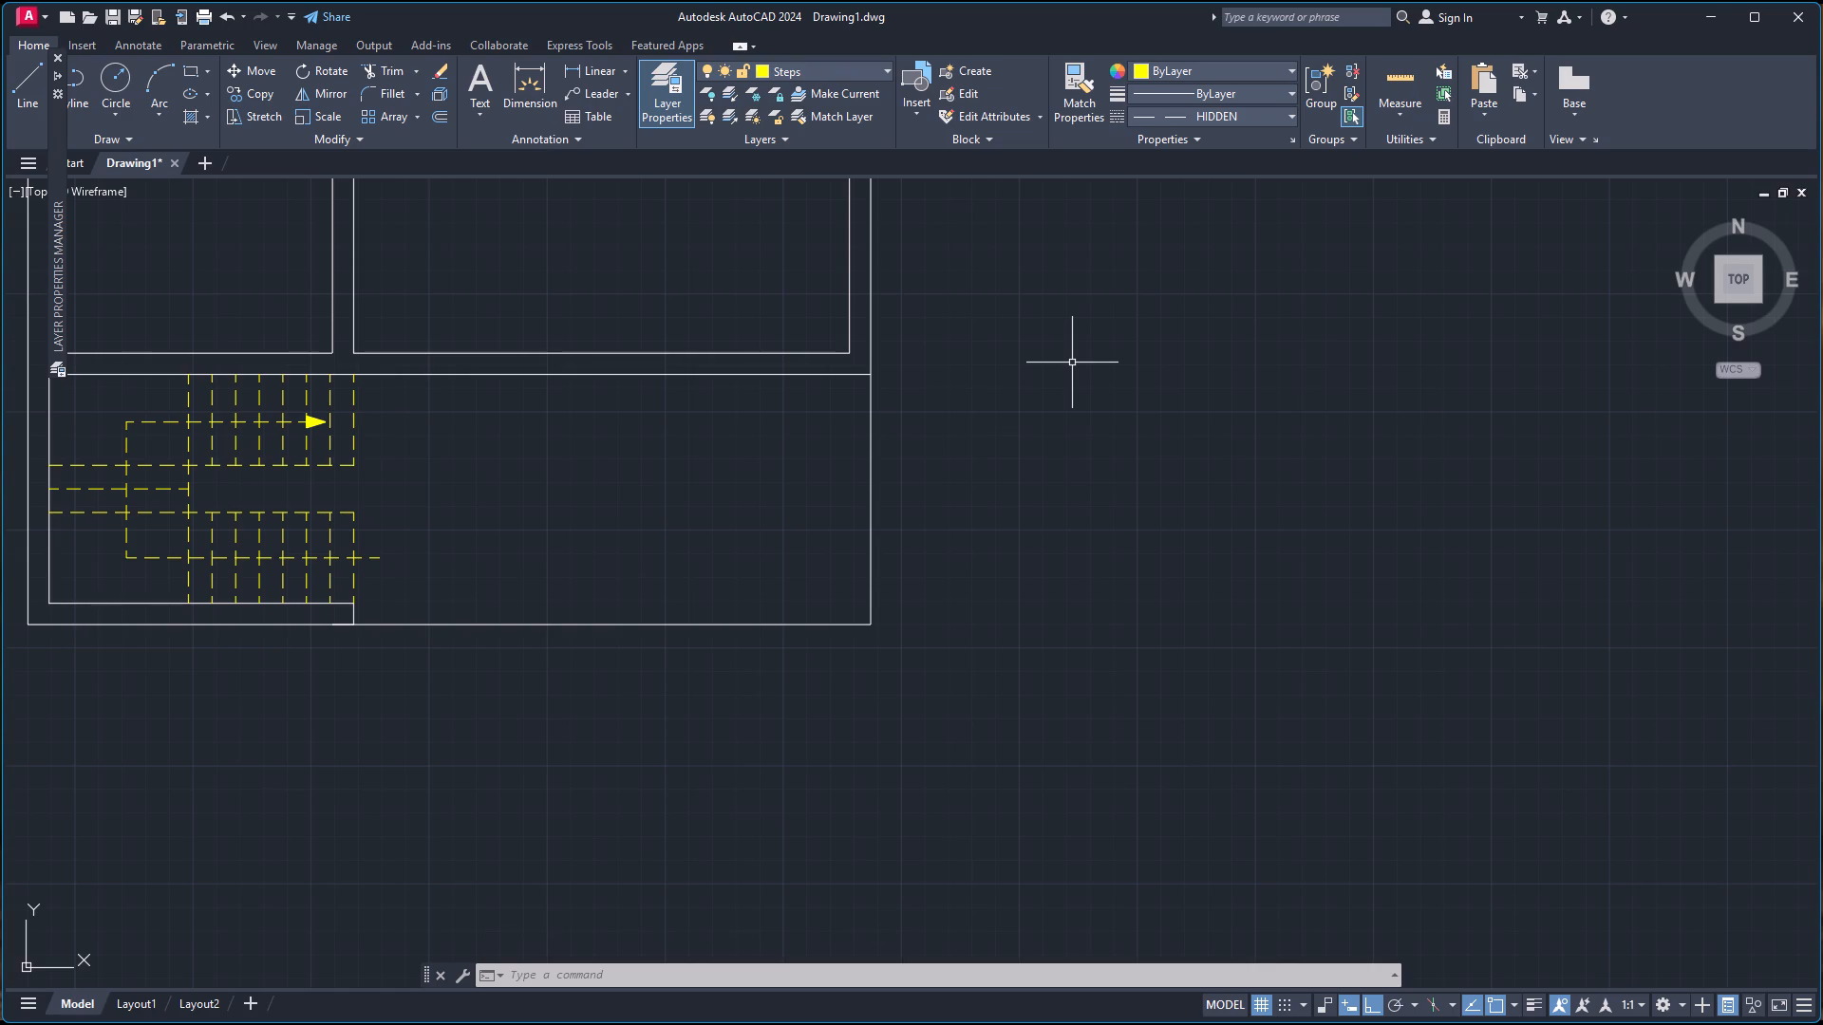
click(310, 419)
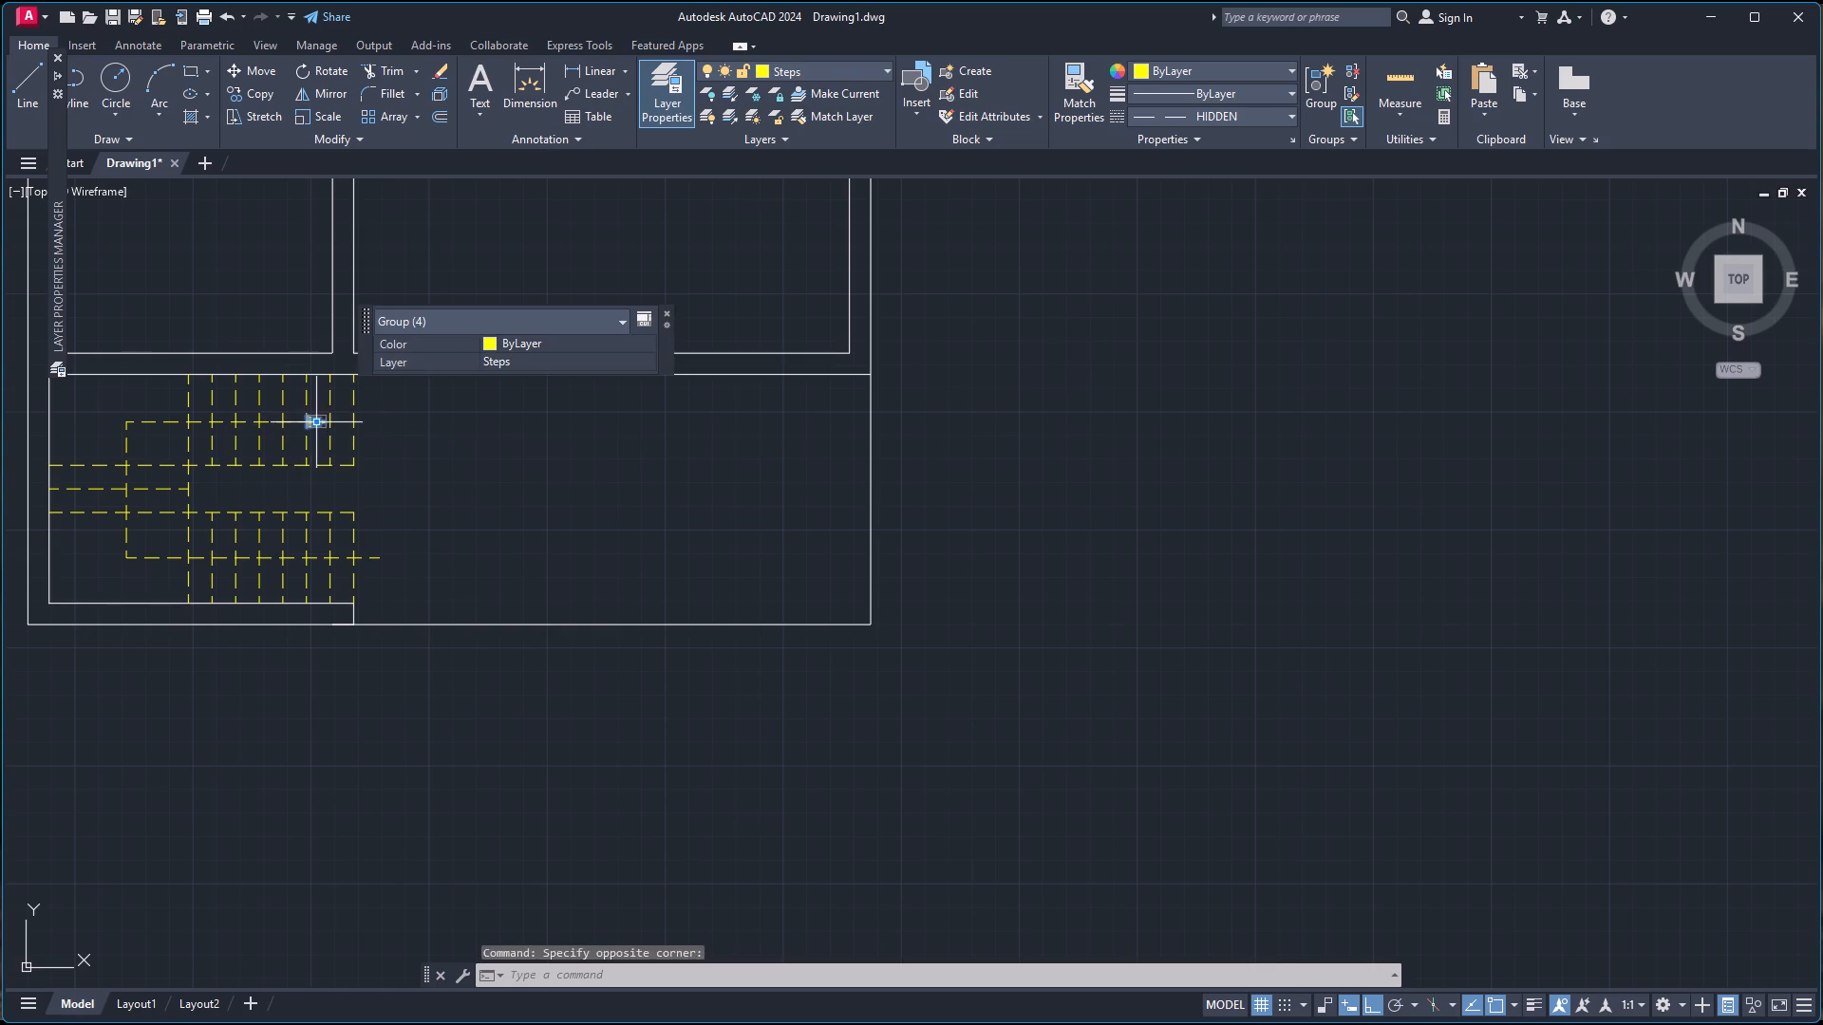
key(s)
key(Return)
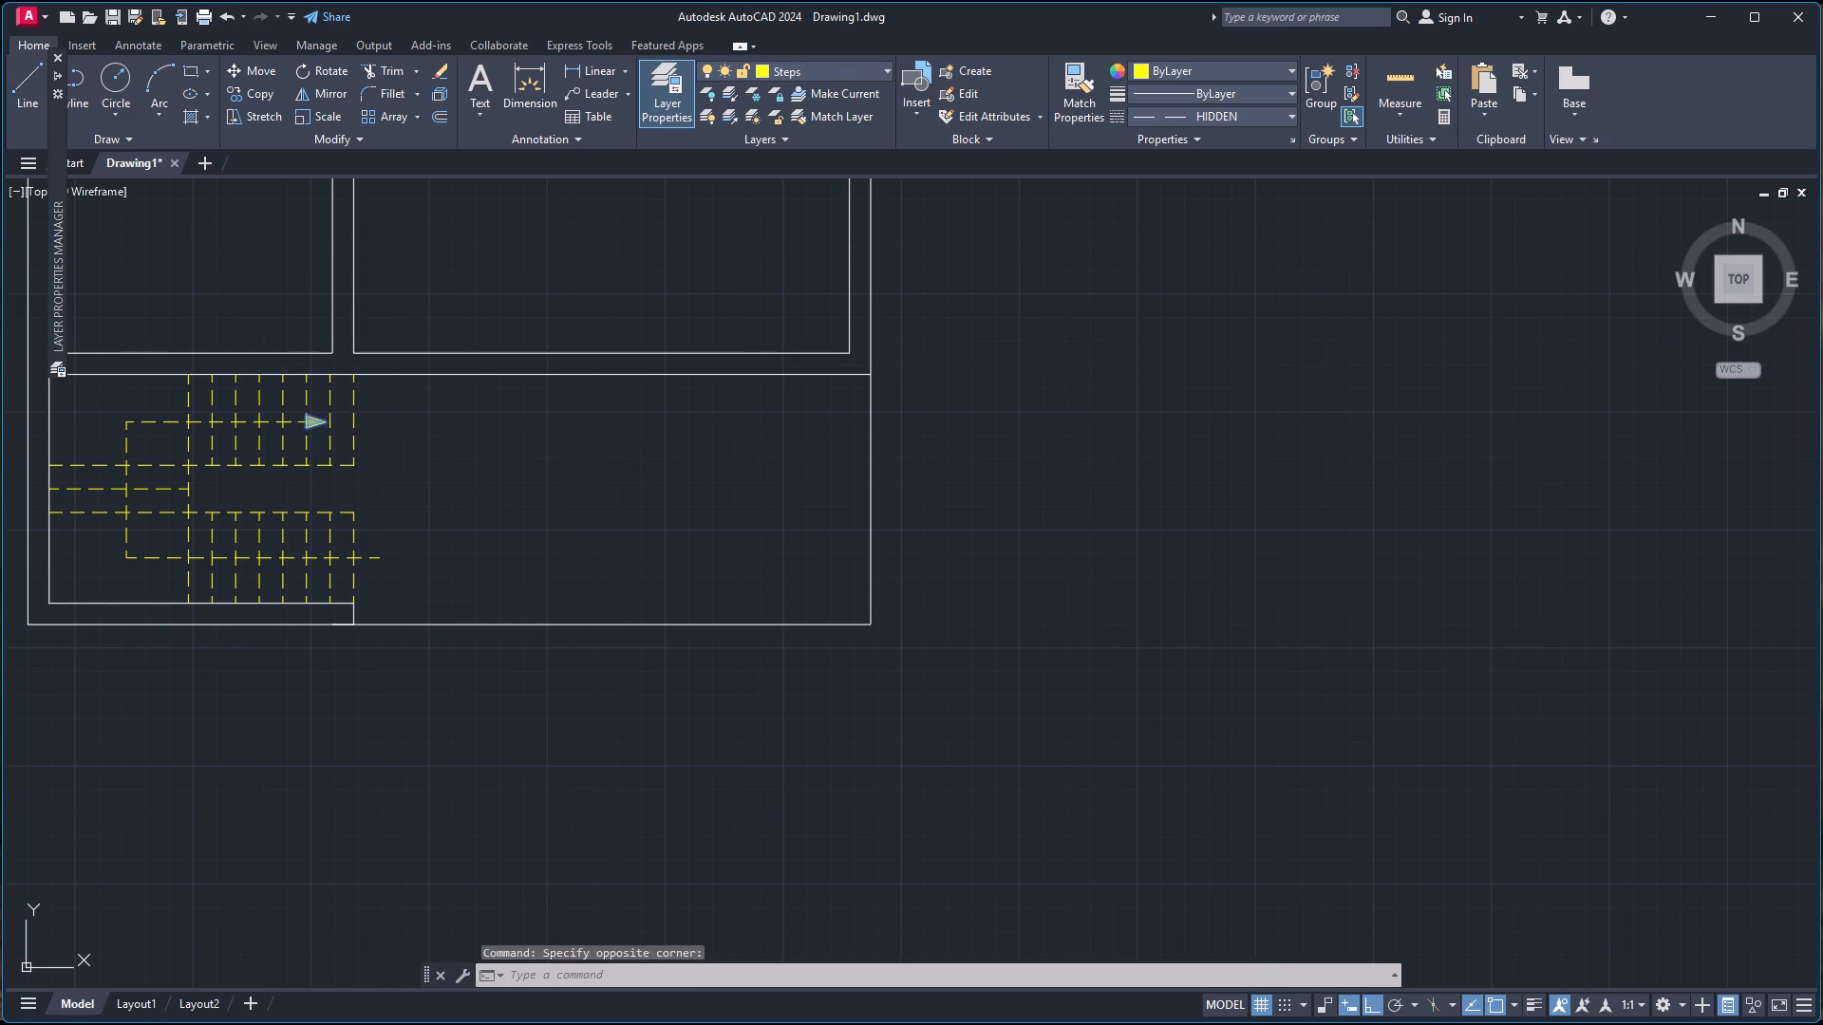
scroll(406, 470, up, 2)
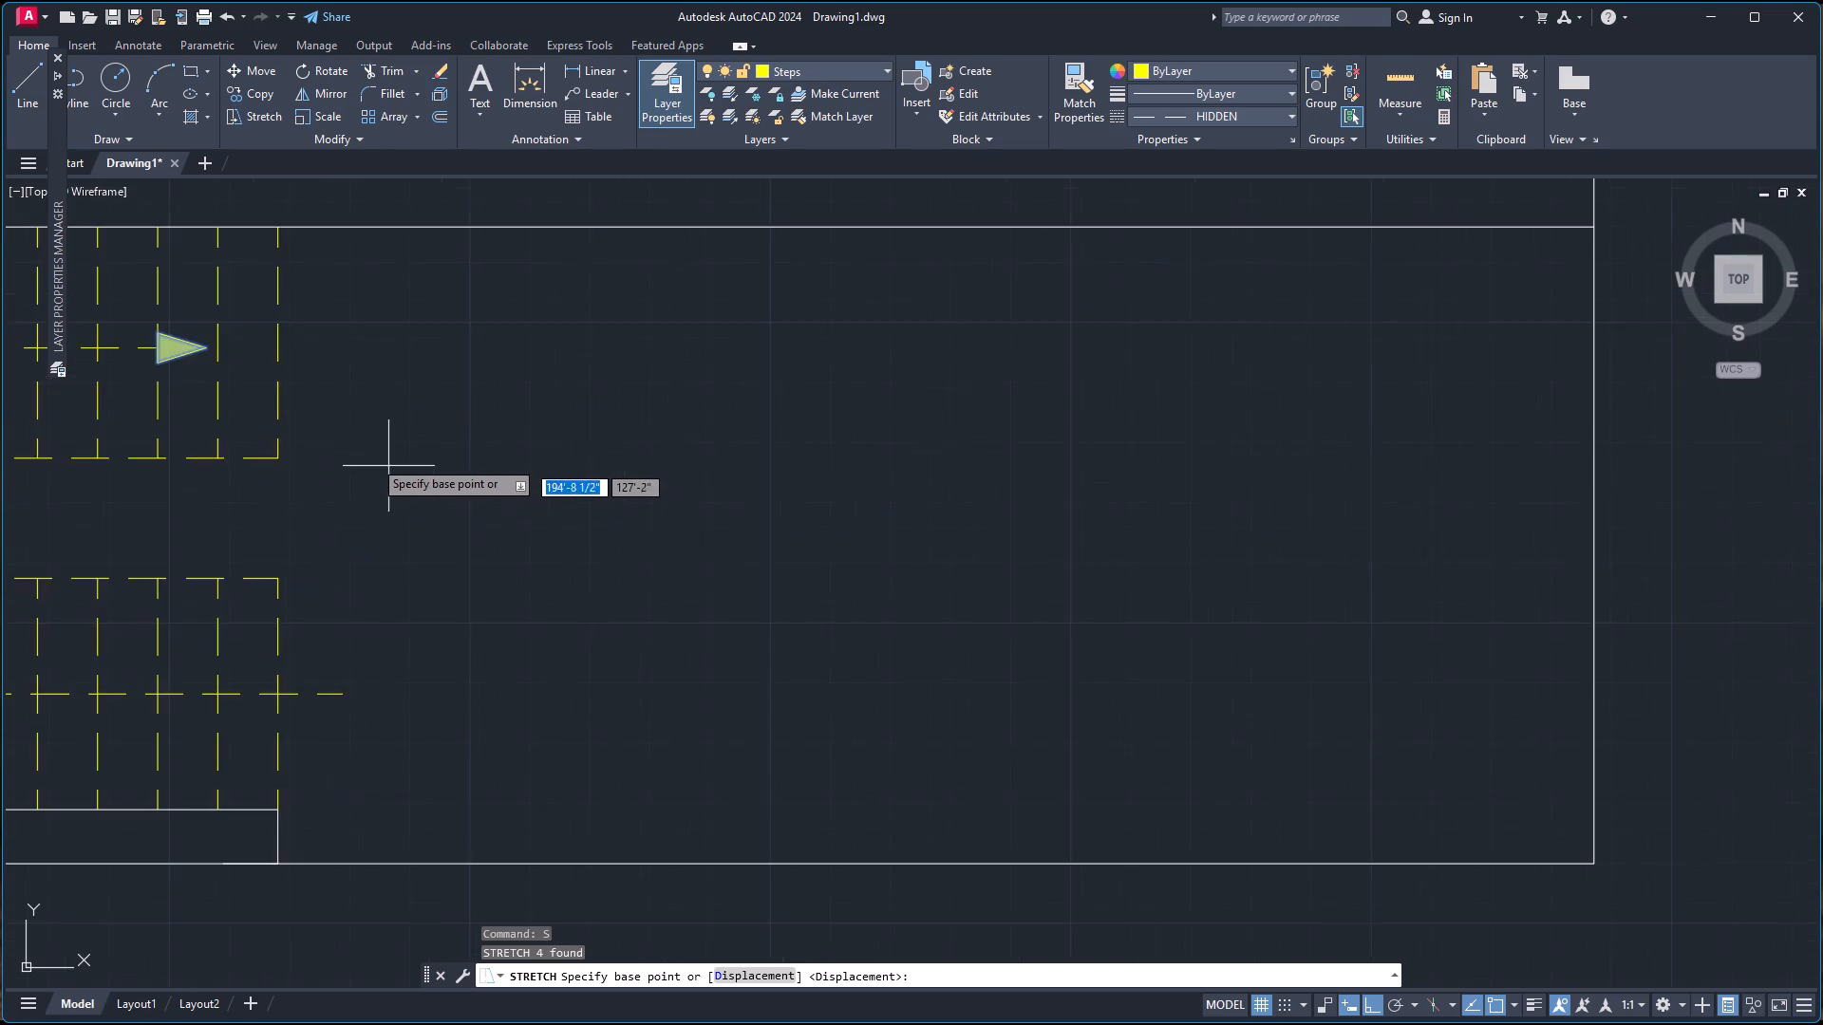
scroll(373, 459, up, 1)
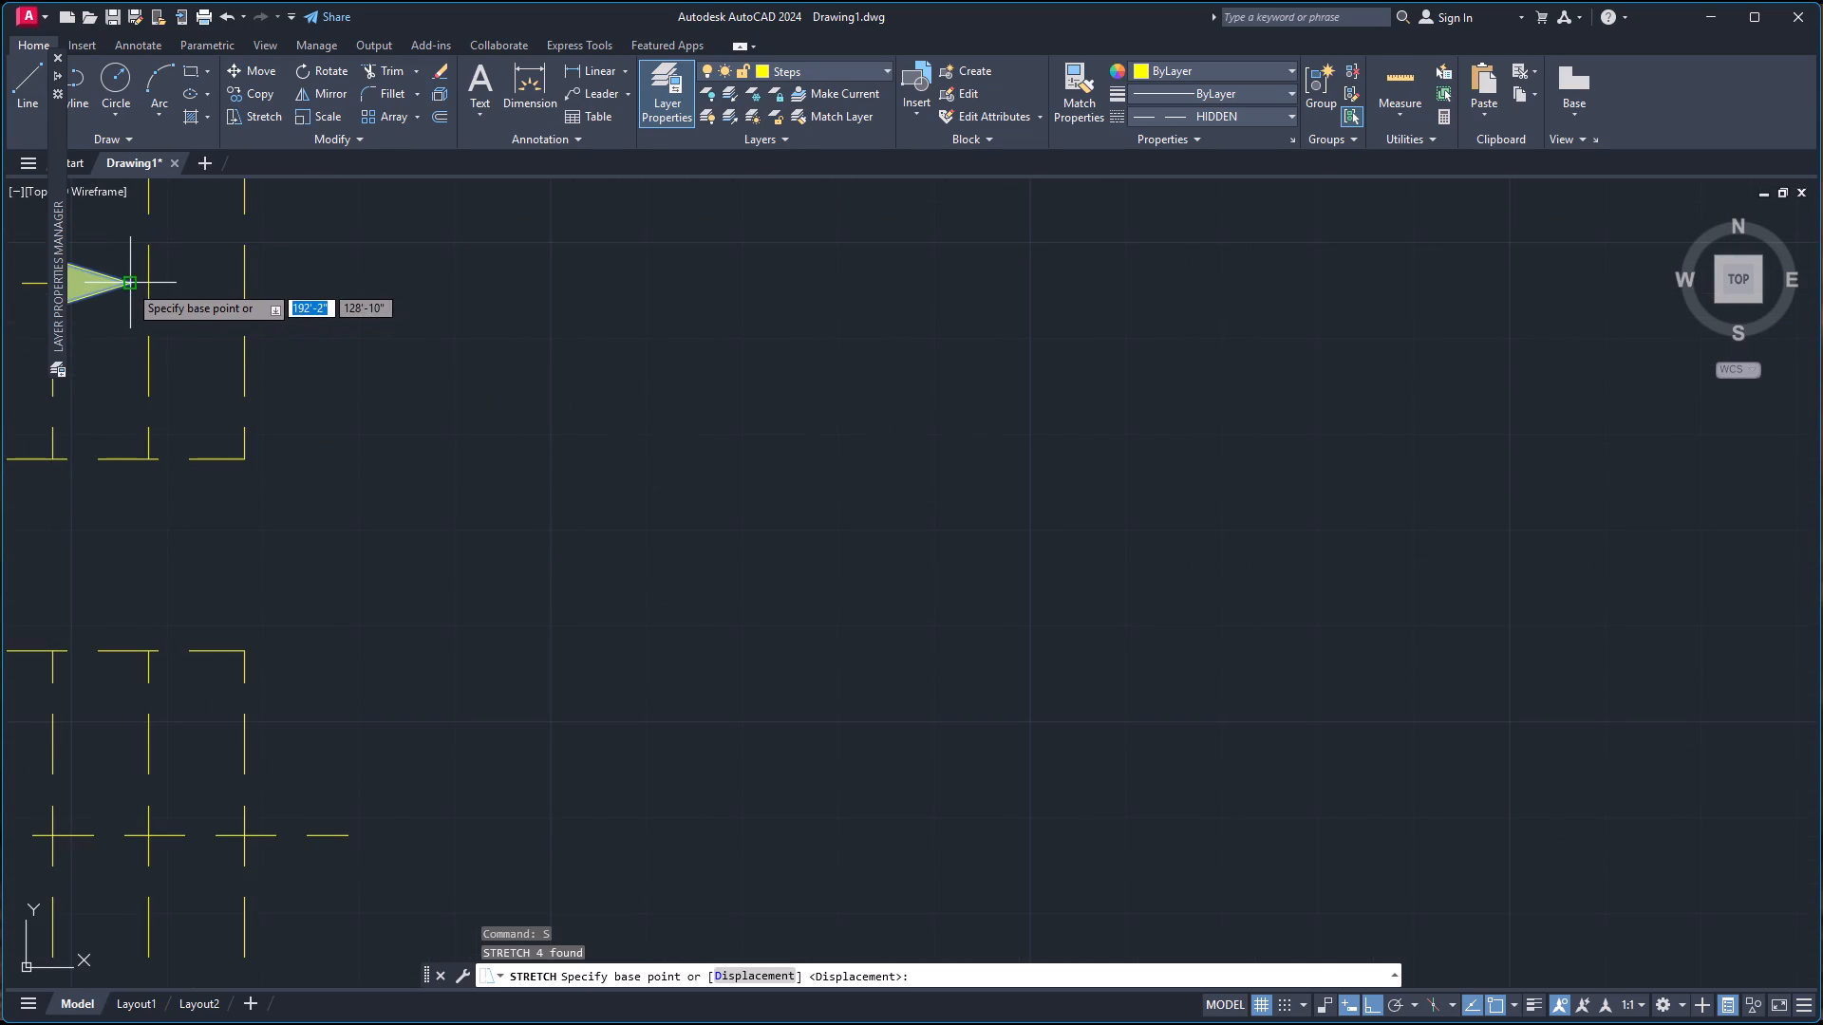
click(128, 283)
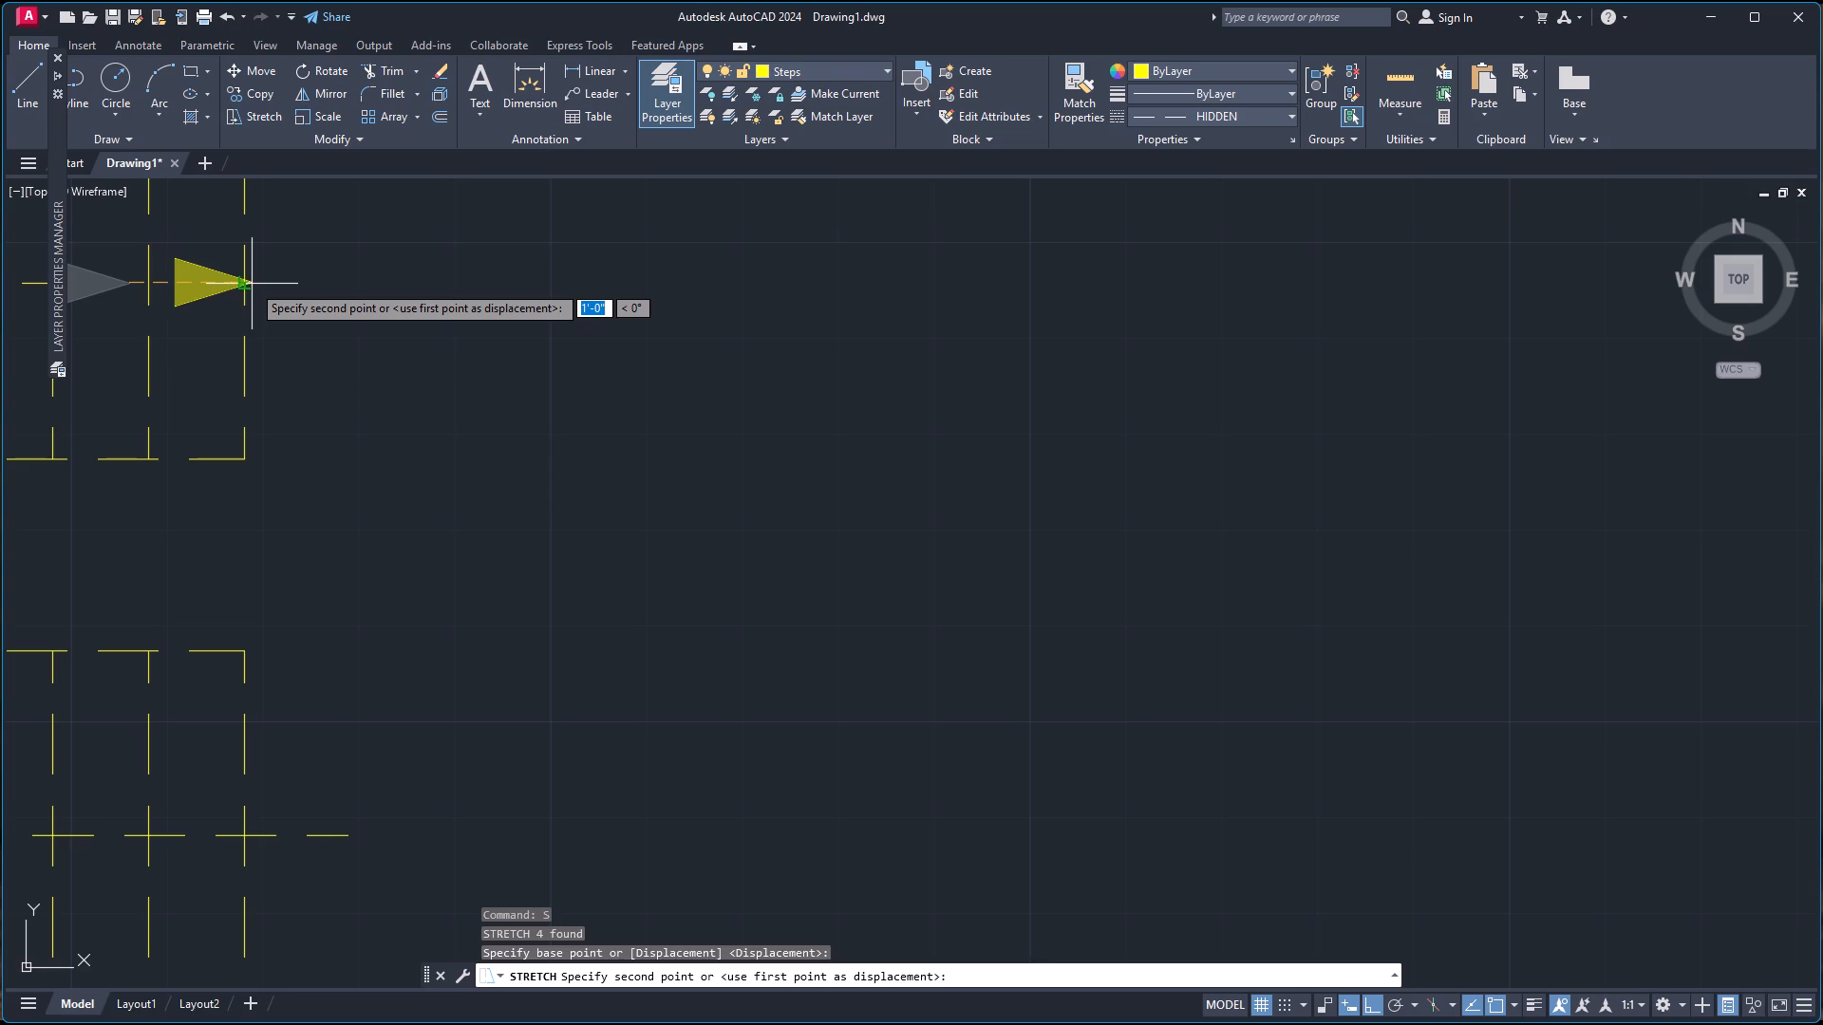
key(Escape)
Reset the current linetype for new objects to ByLayer.
scroll(348, 289, down, 4)
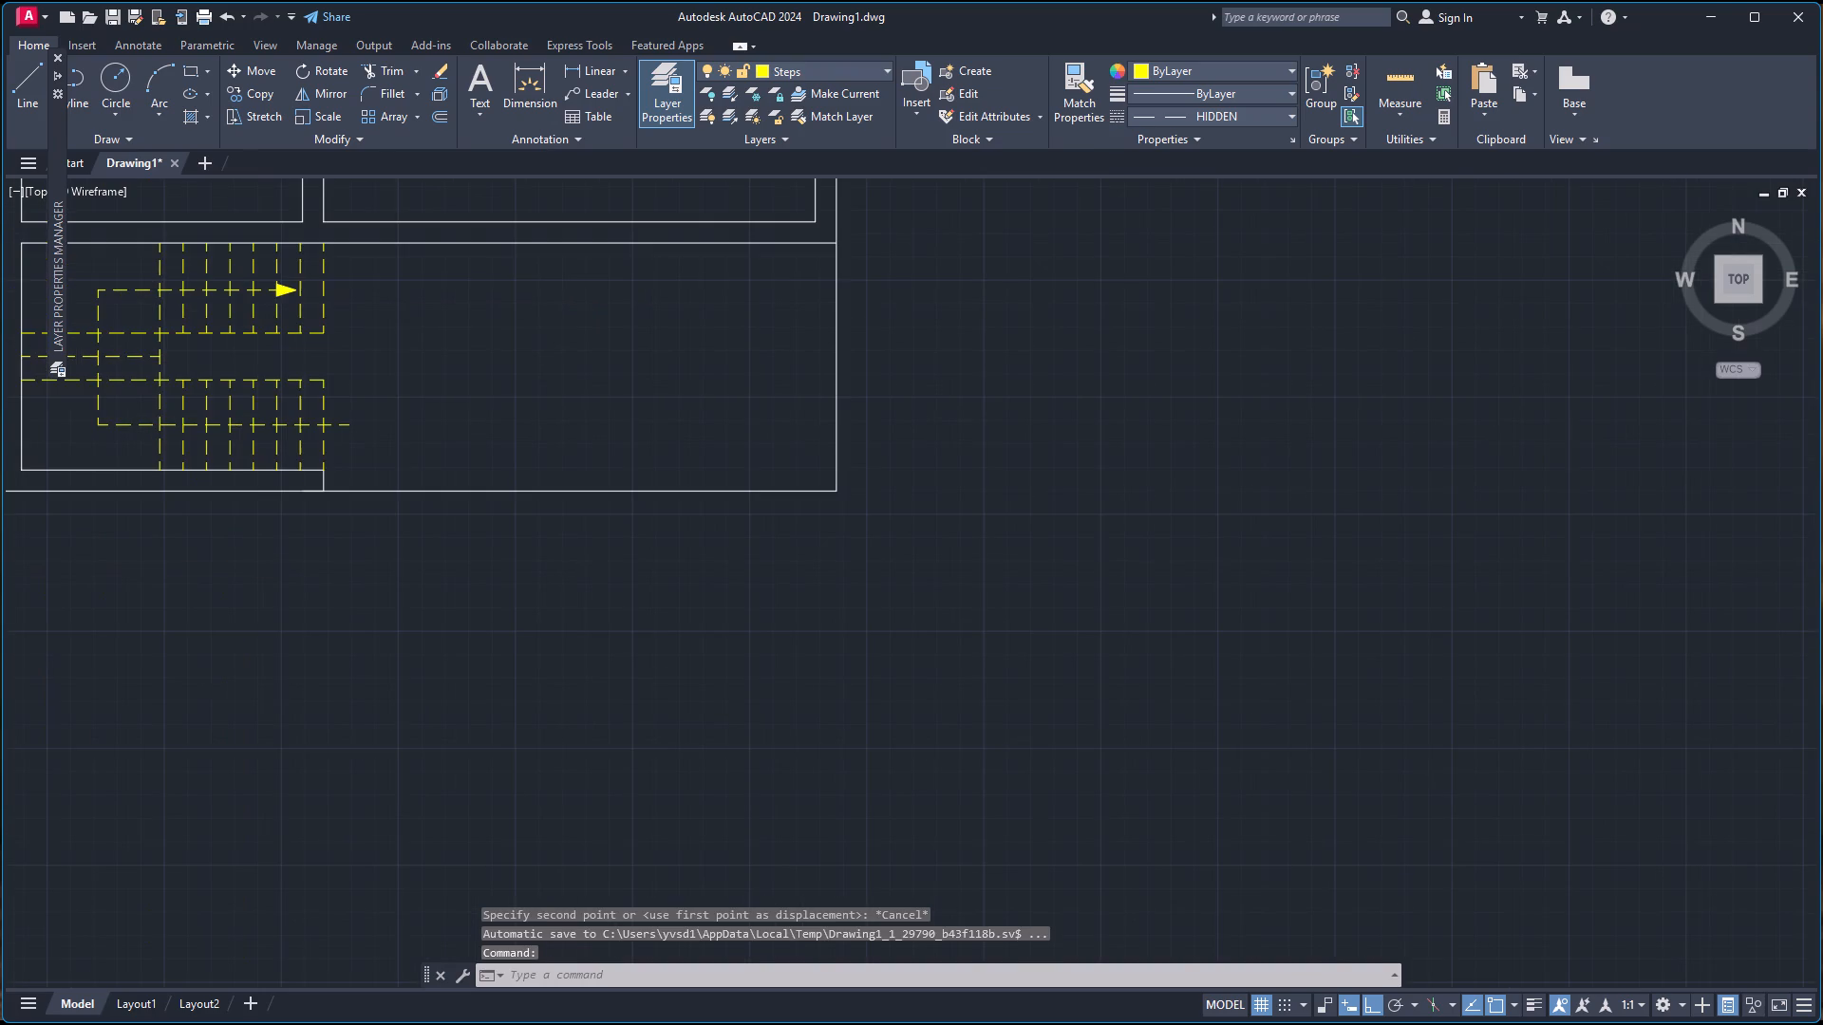
scroll(348, 291, up, 2)
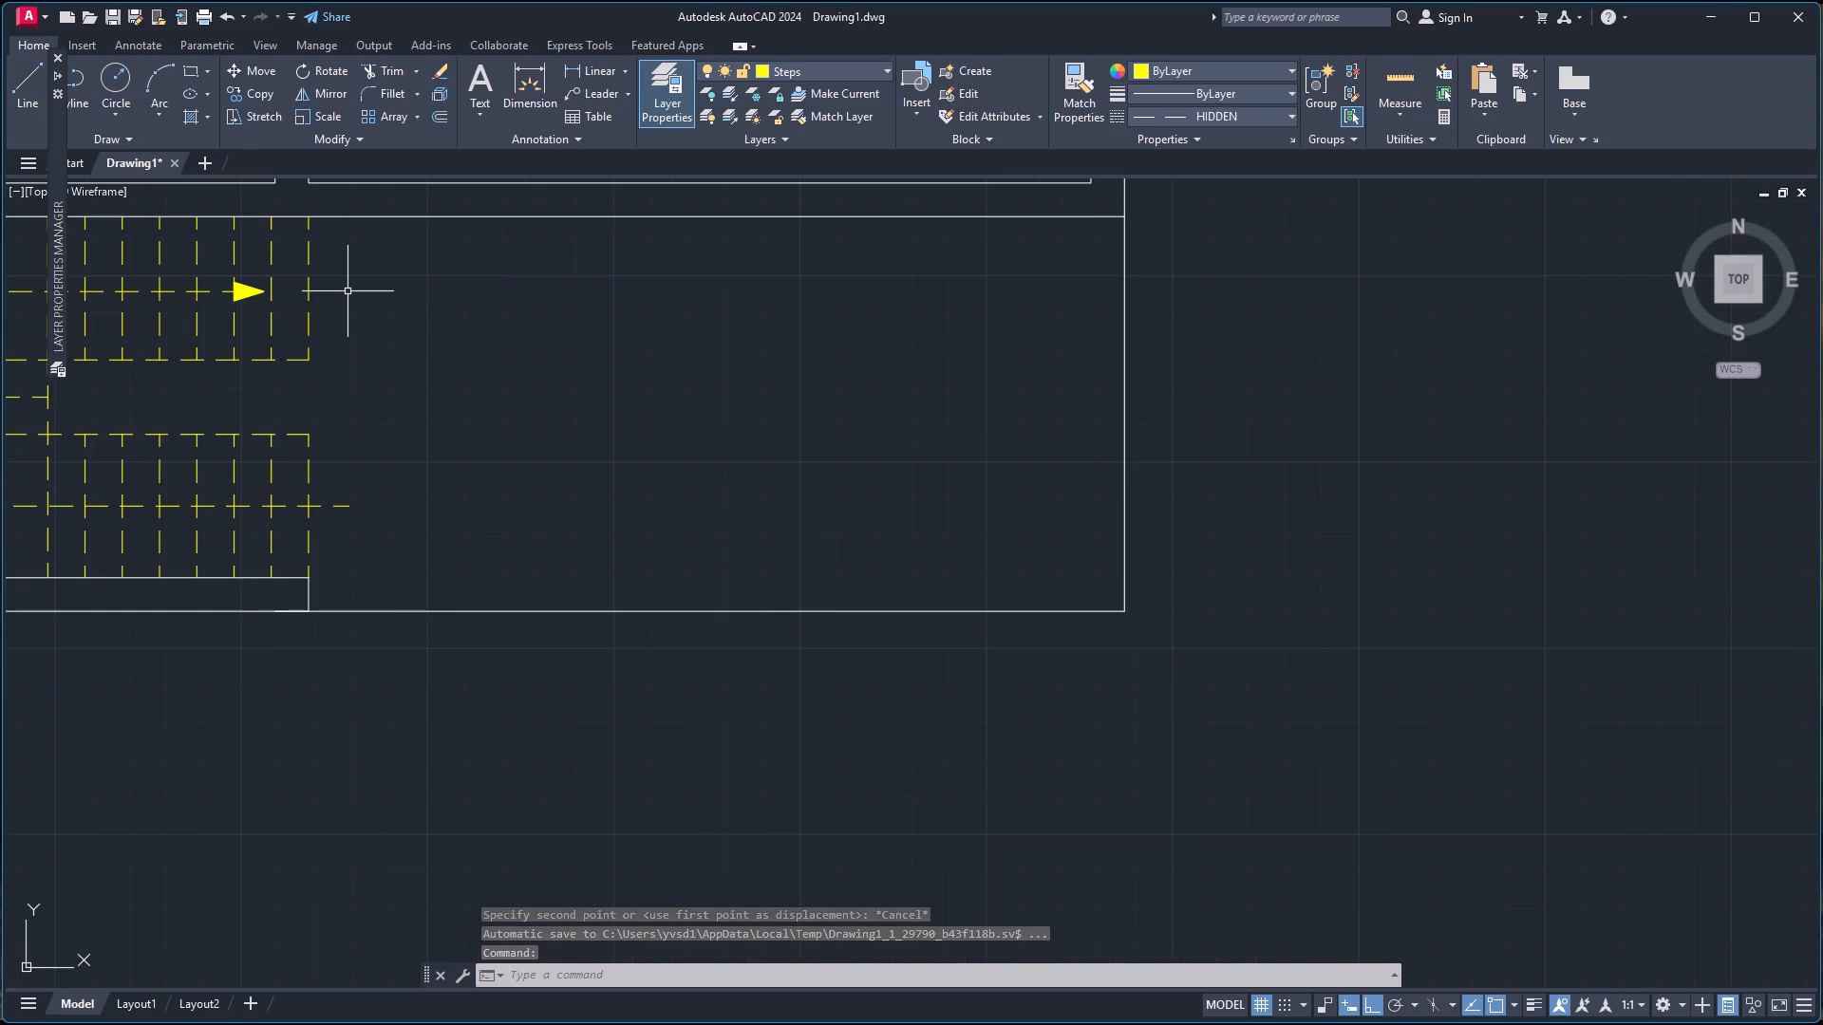
scroll(349, 291, down, 4)
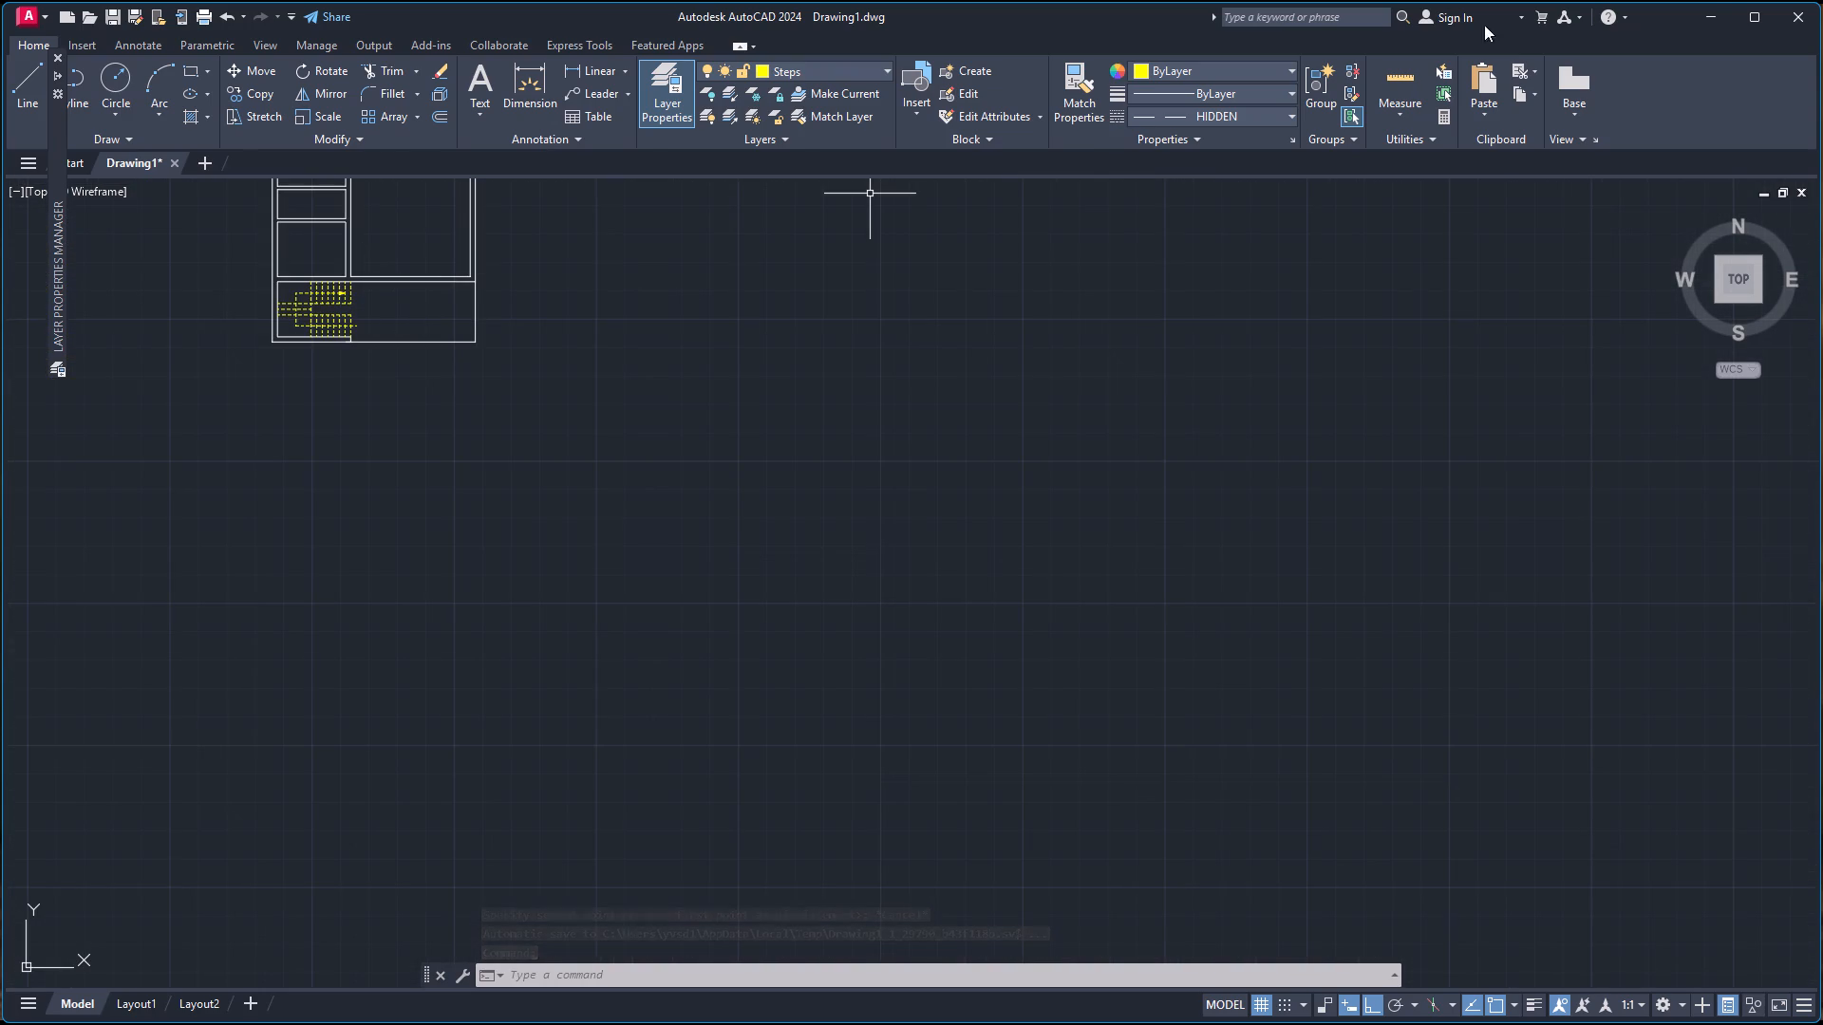
click(1238, 105)
click(1235, 117)
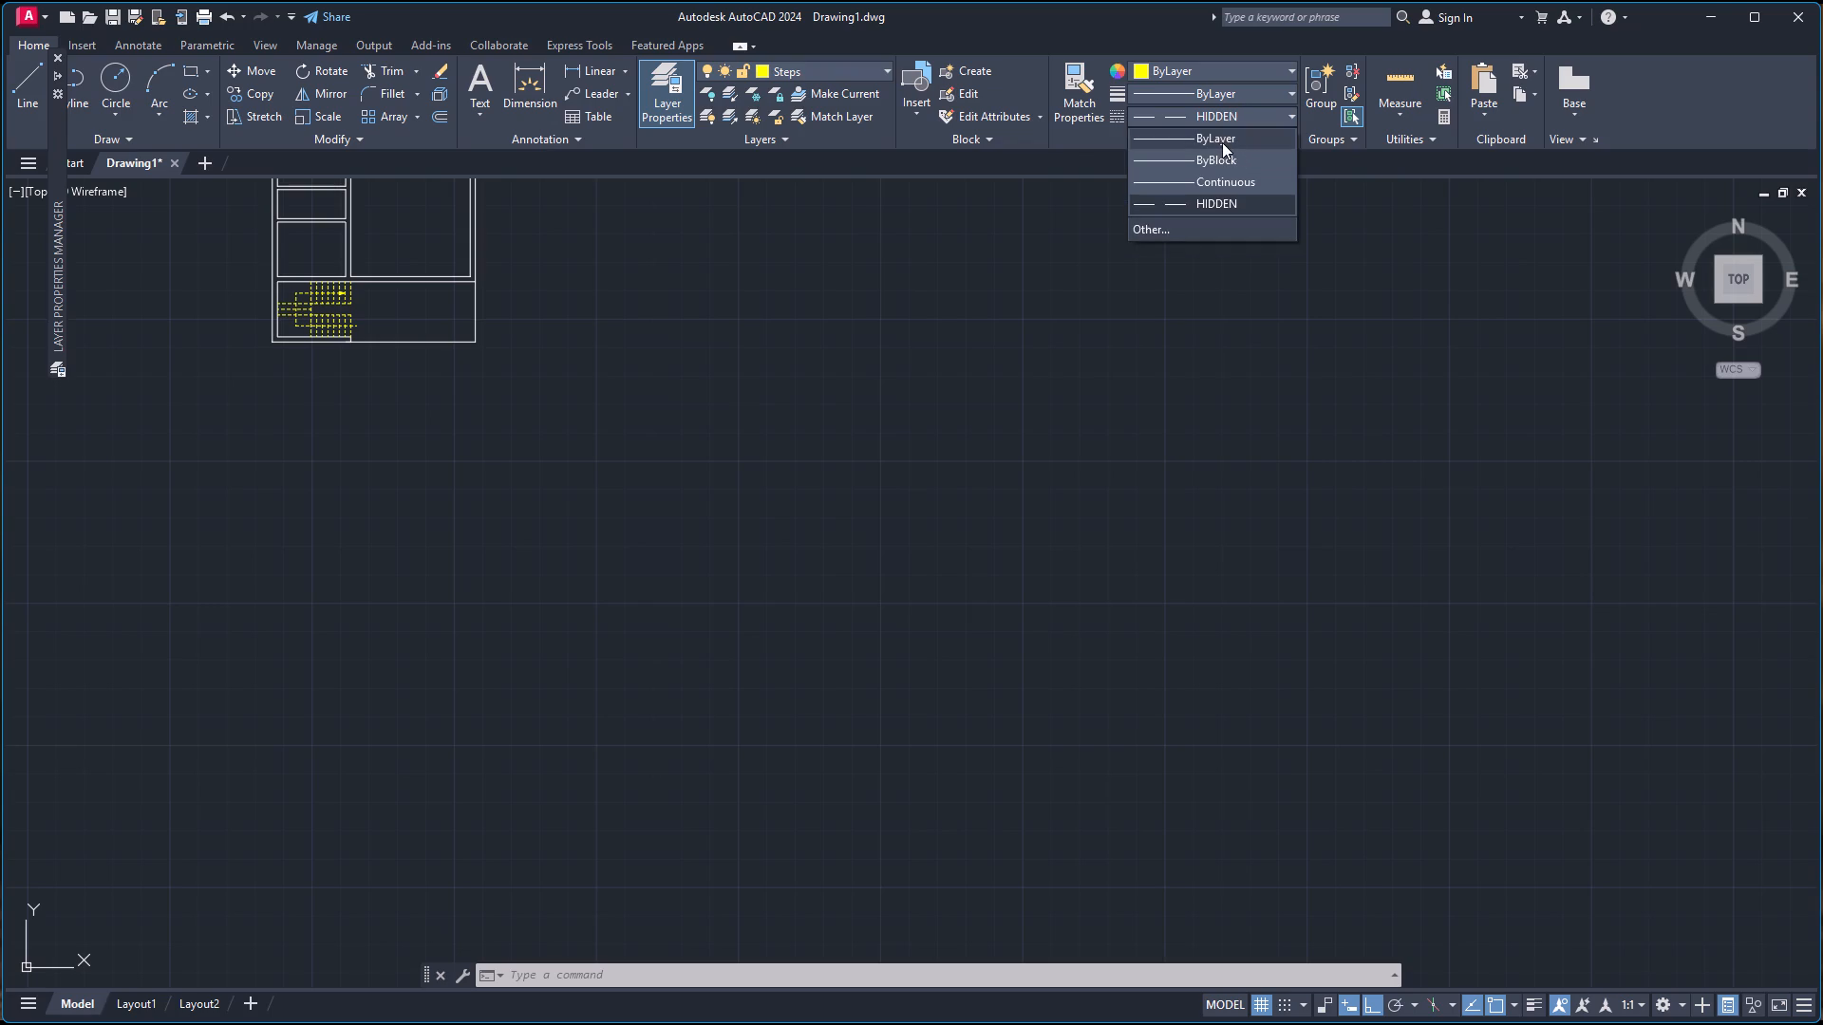
click(1222, 141)
Create a new layer named Kitchen with colour 70.
scroll(502, 291, down, 3)
scroll(469, 219, up, 1)
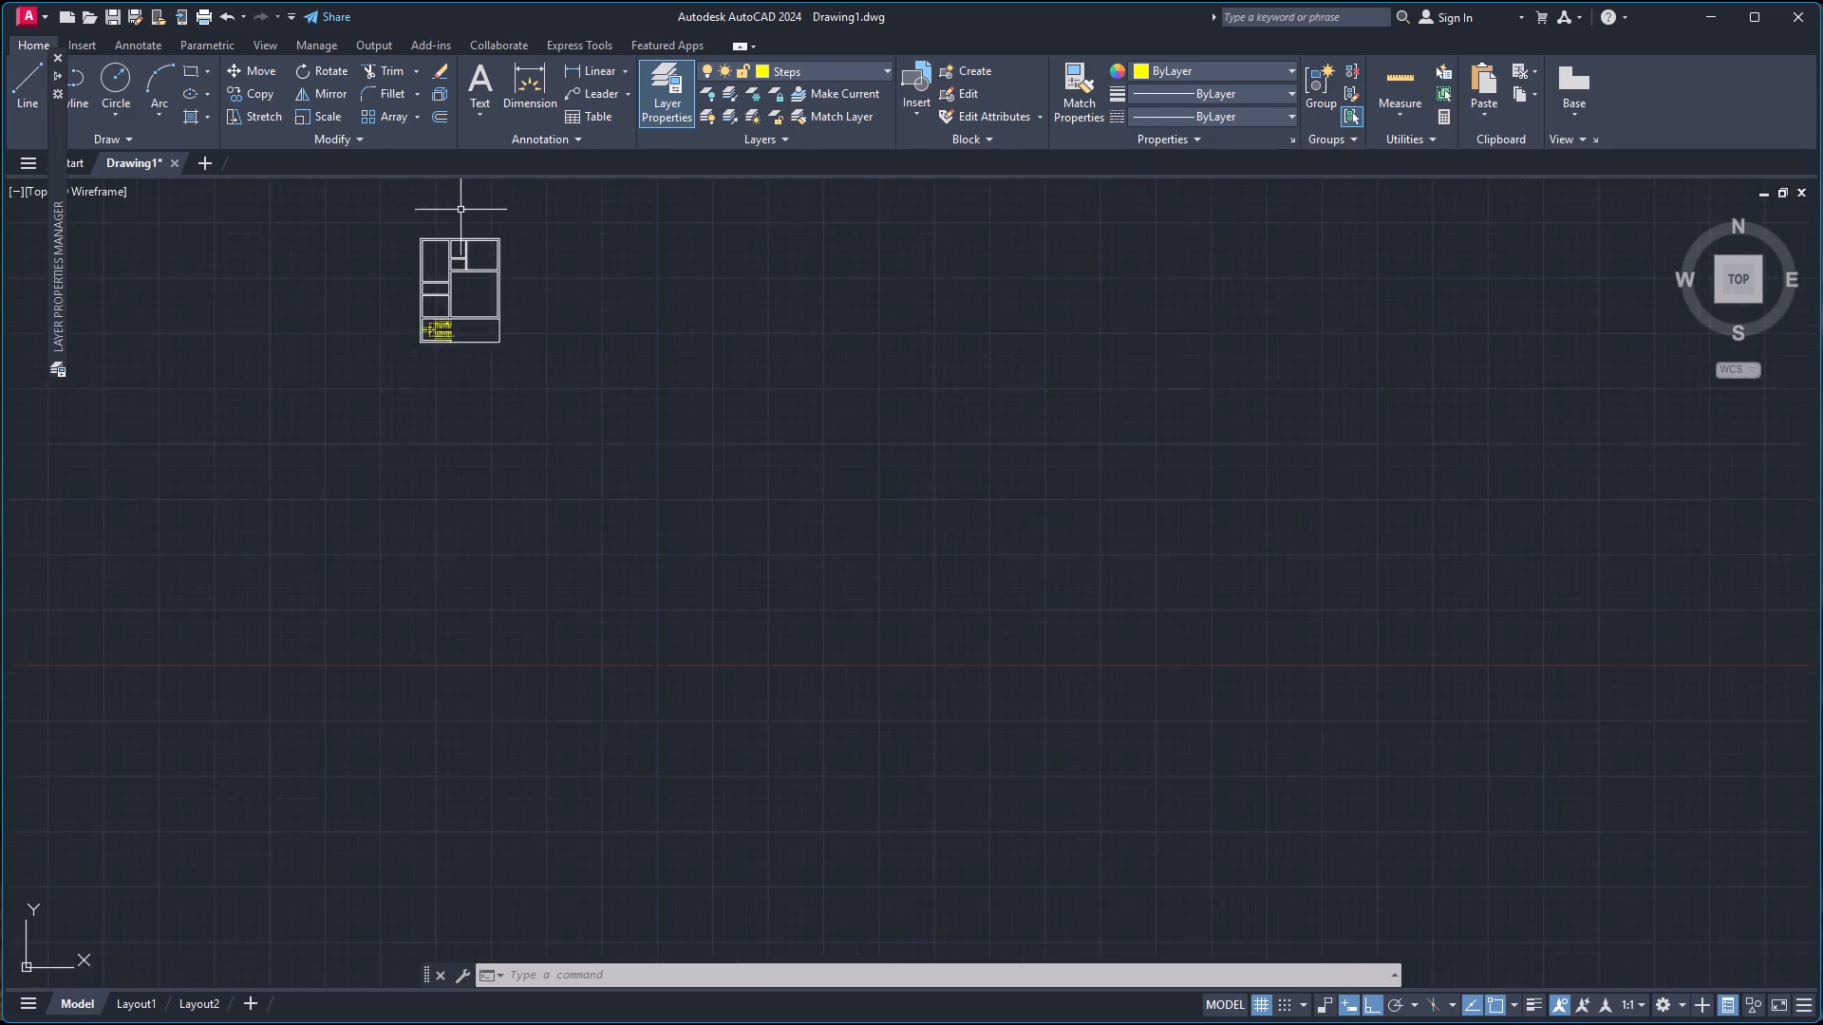
scroll(459, 208, up, 2)
scroll(387, 378, up, 2)
scroll(453, 594, up, 1)
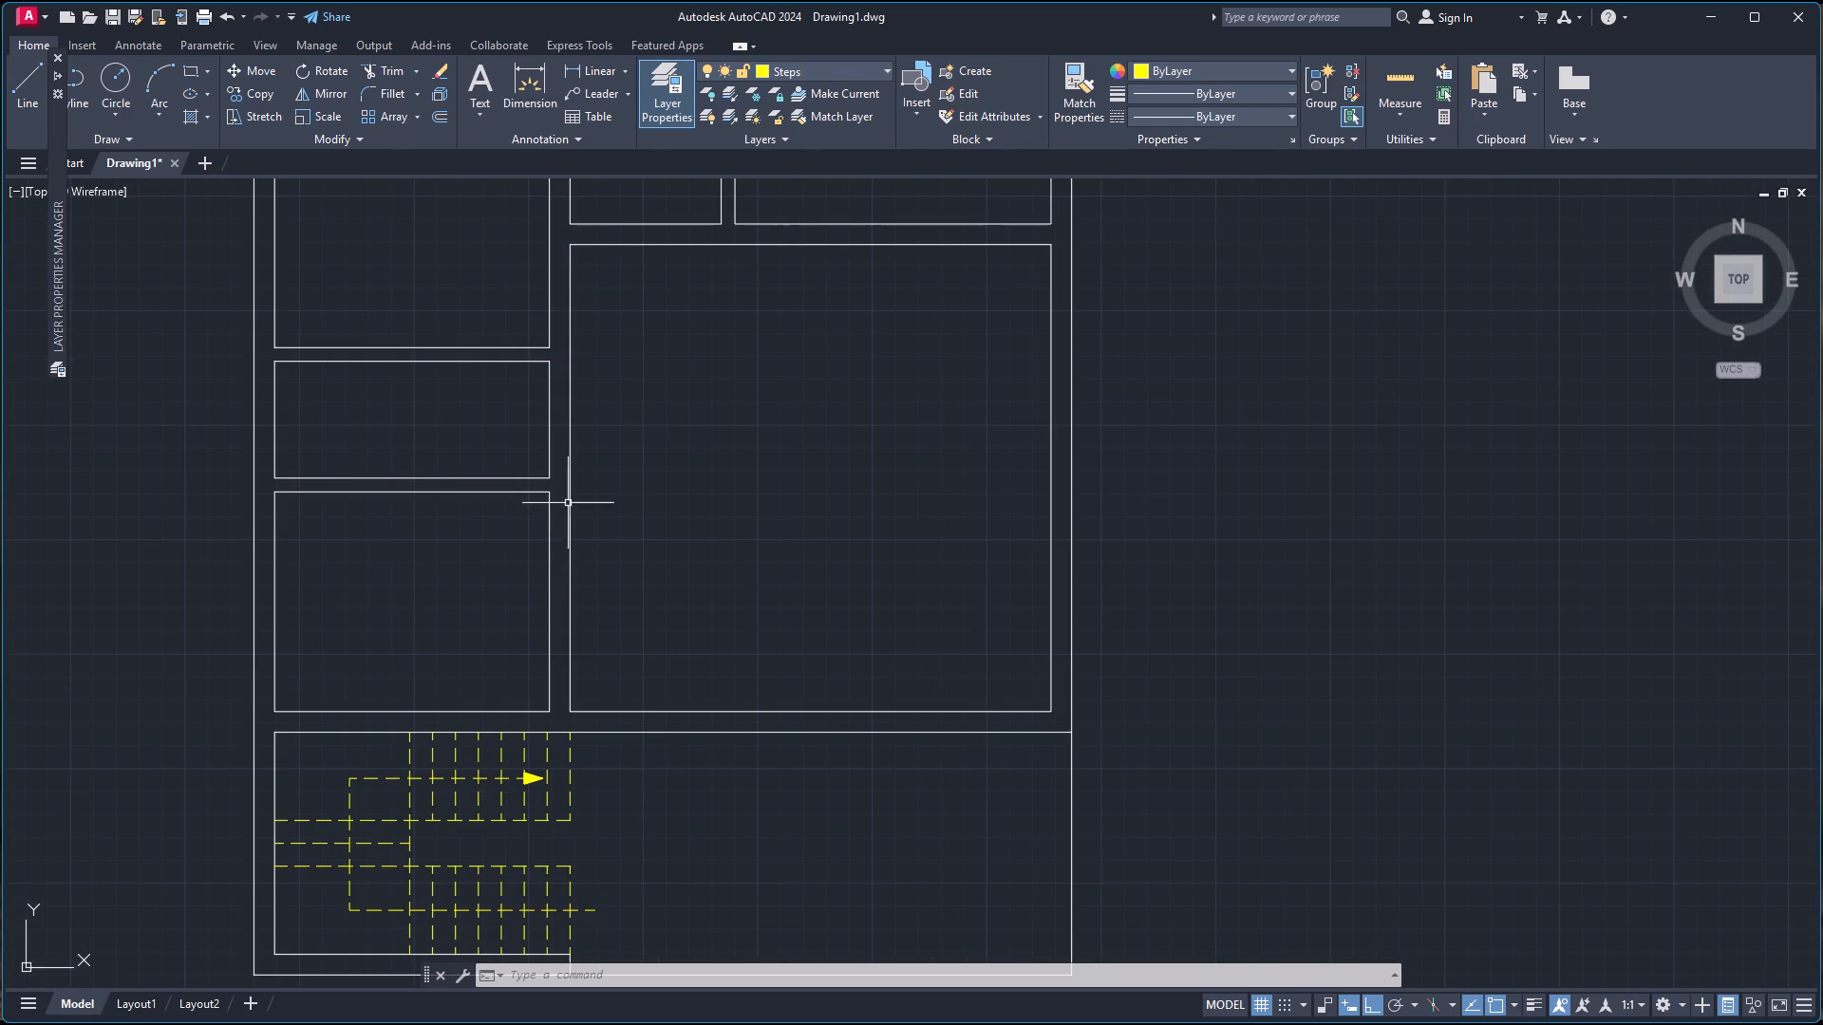
click(671, 112)
click(671, 112)
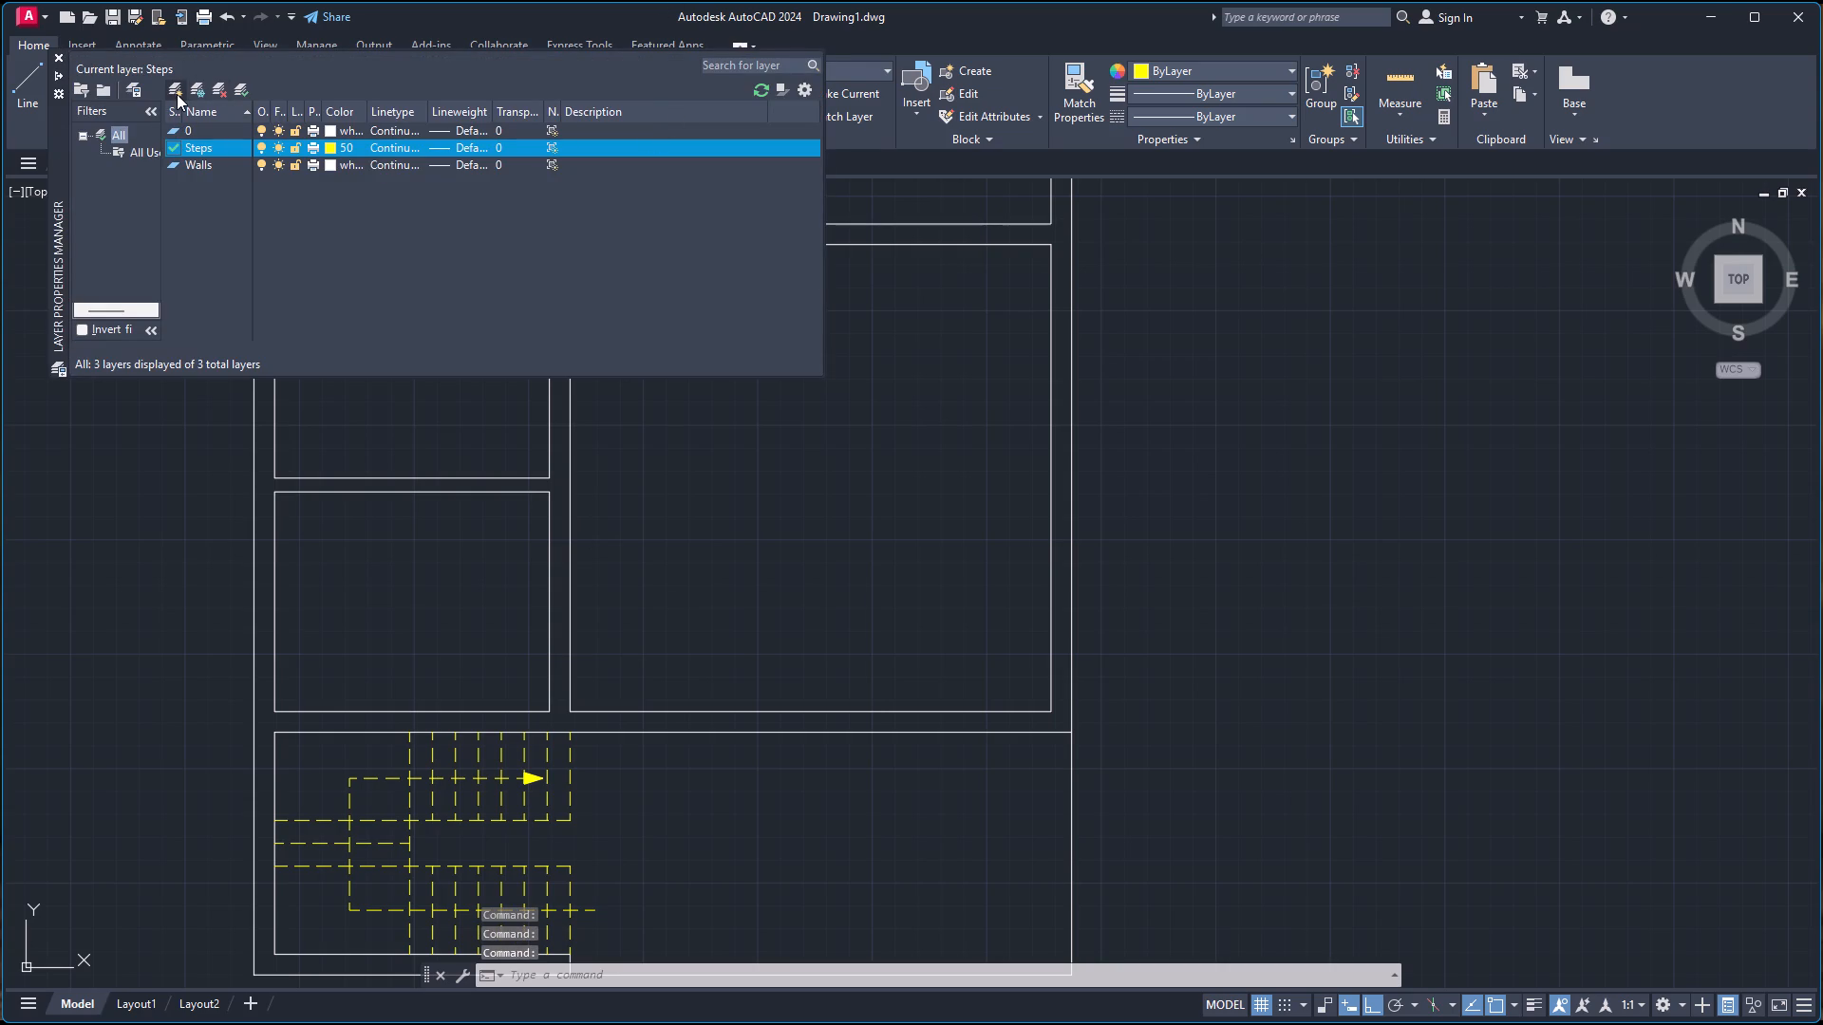
click(177, 94)
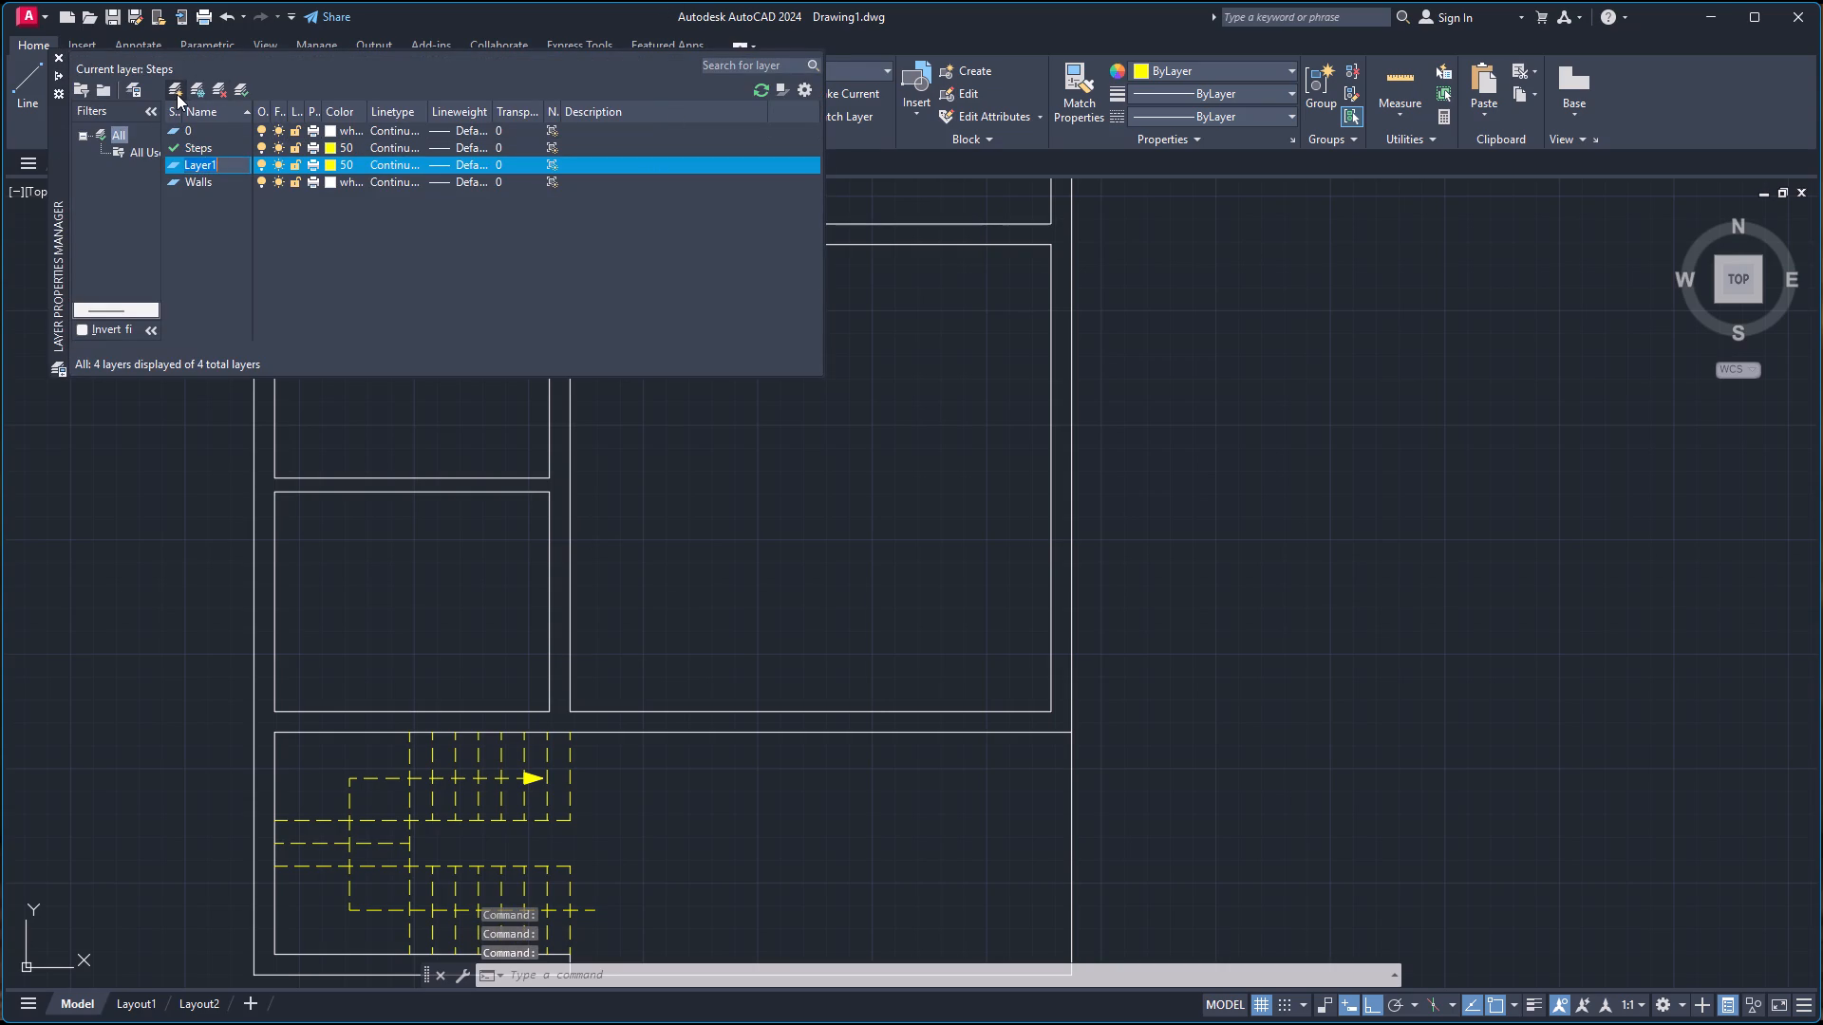
text(Kitchen)
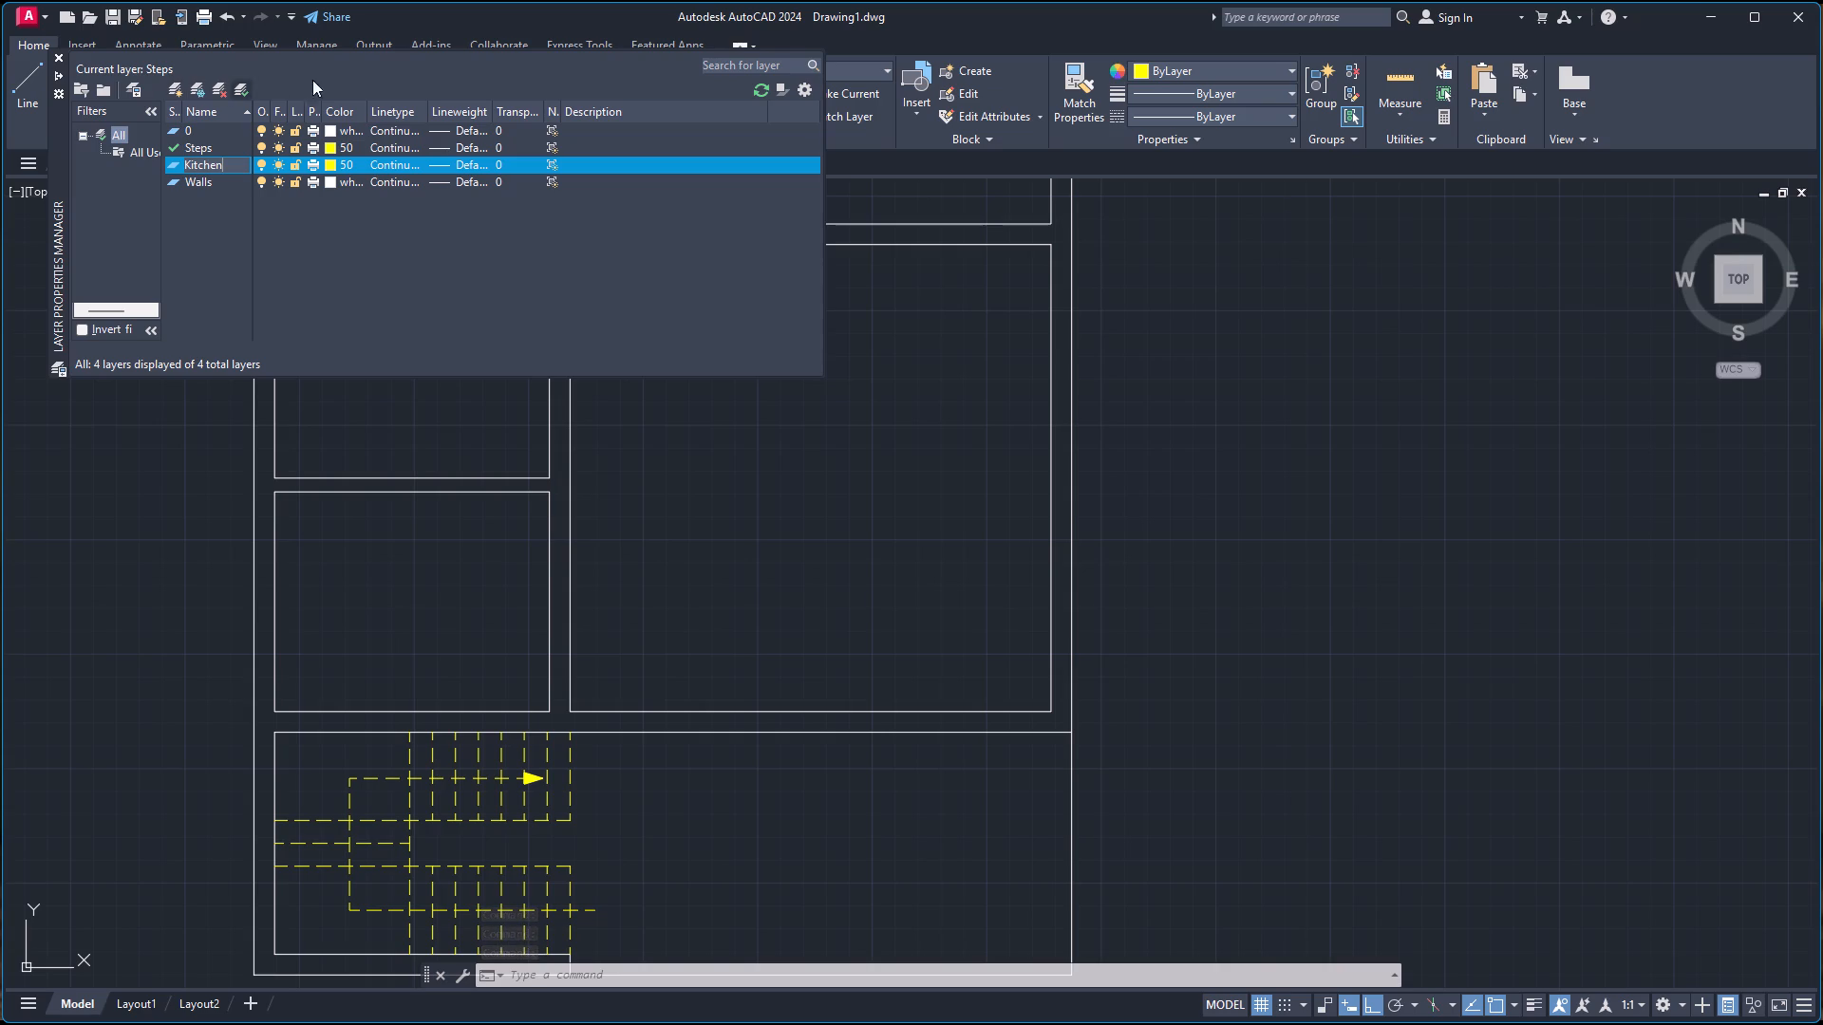
click(330, 166)
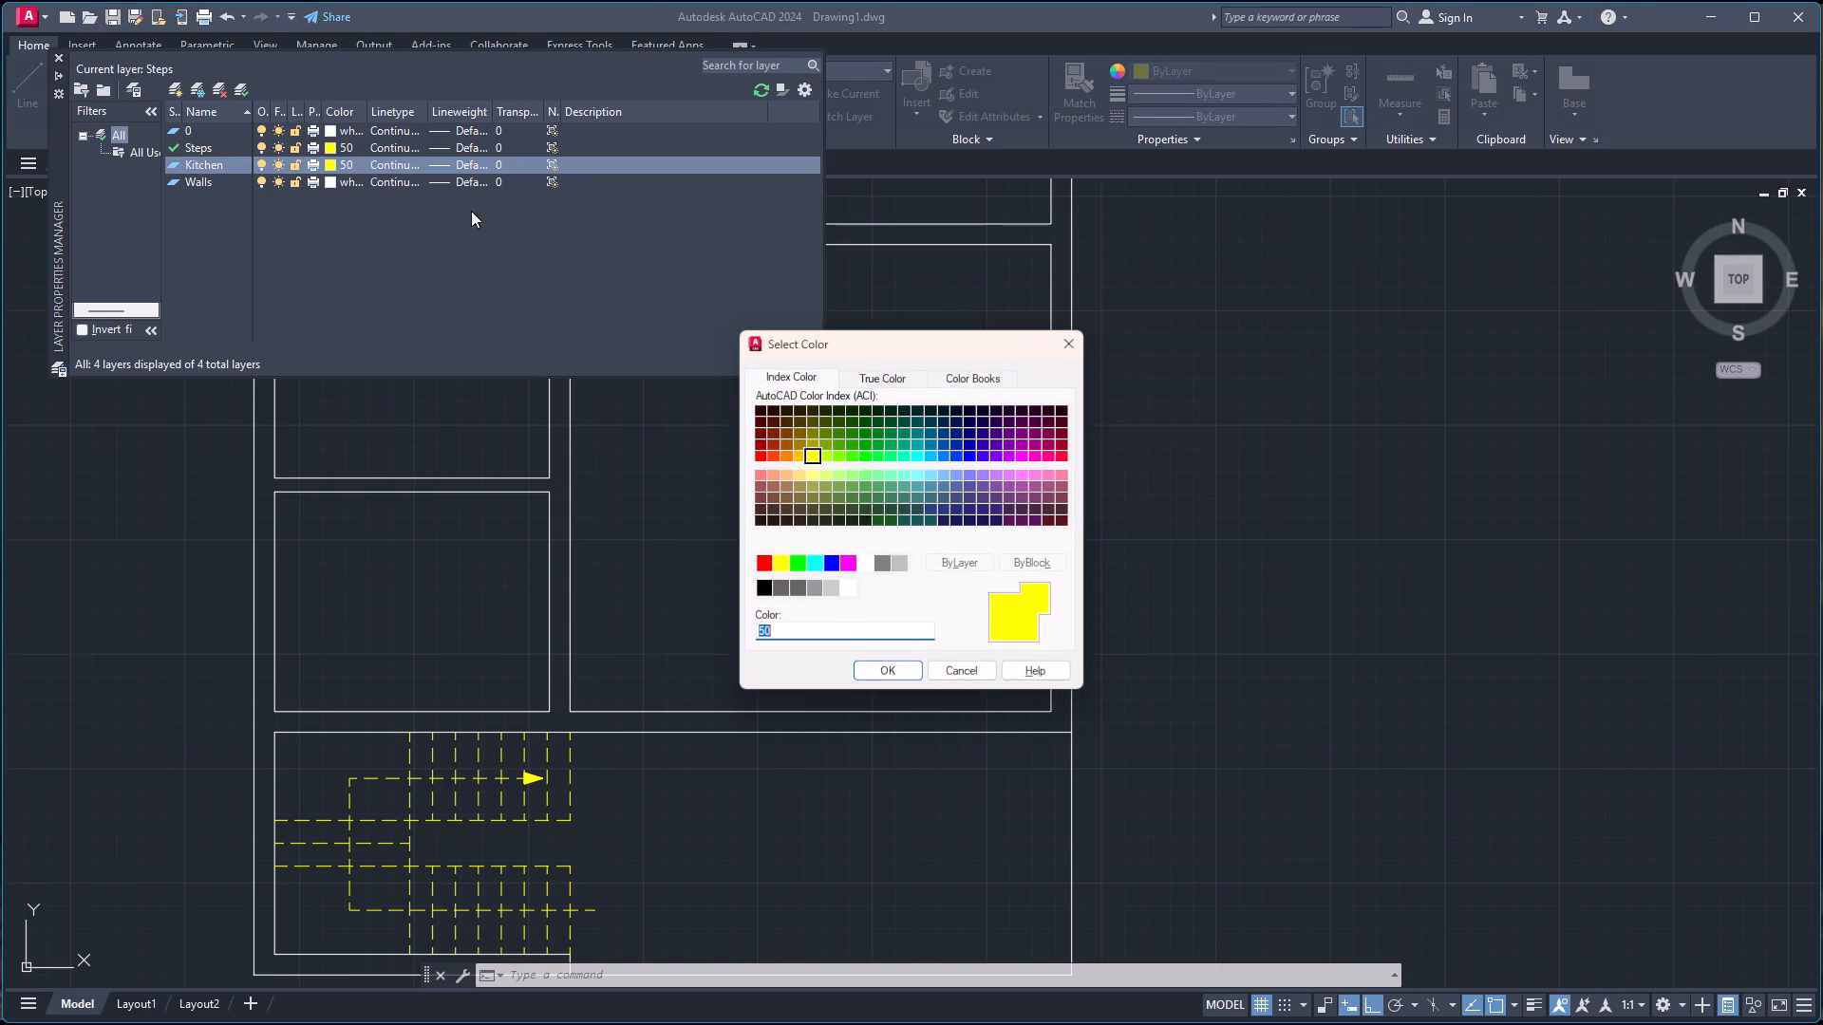
click(834, 457)
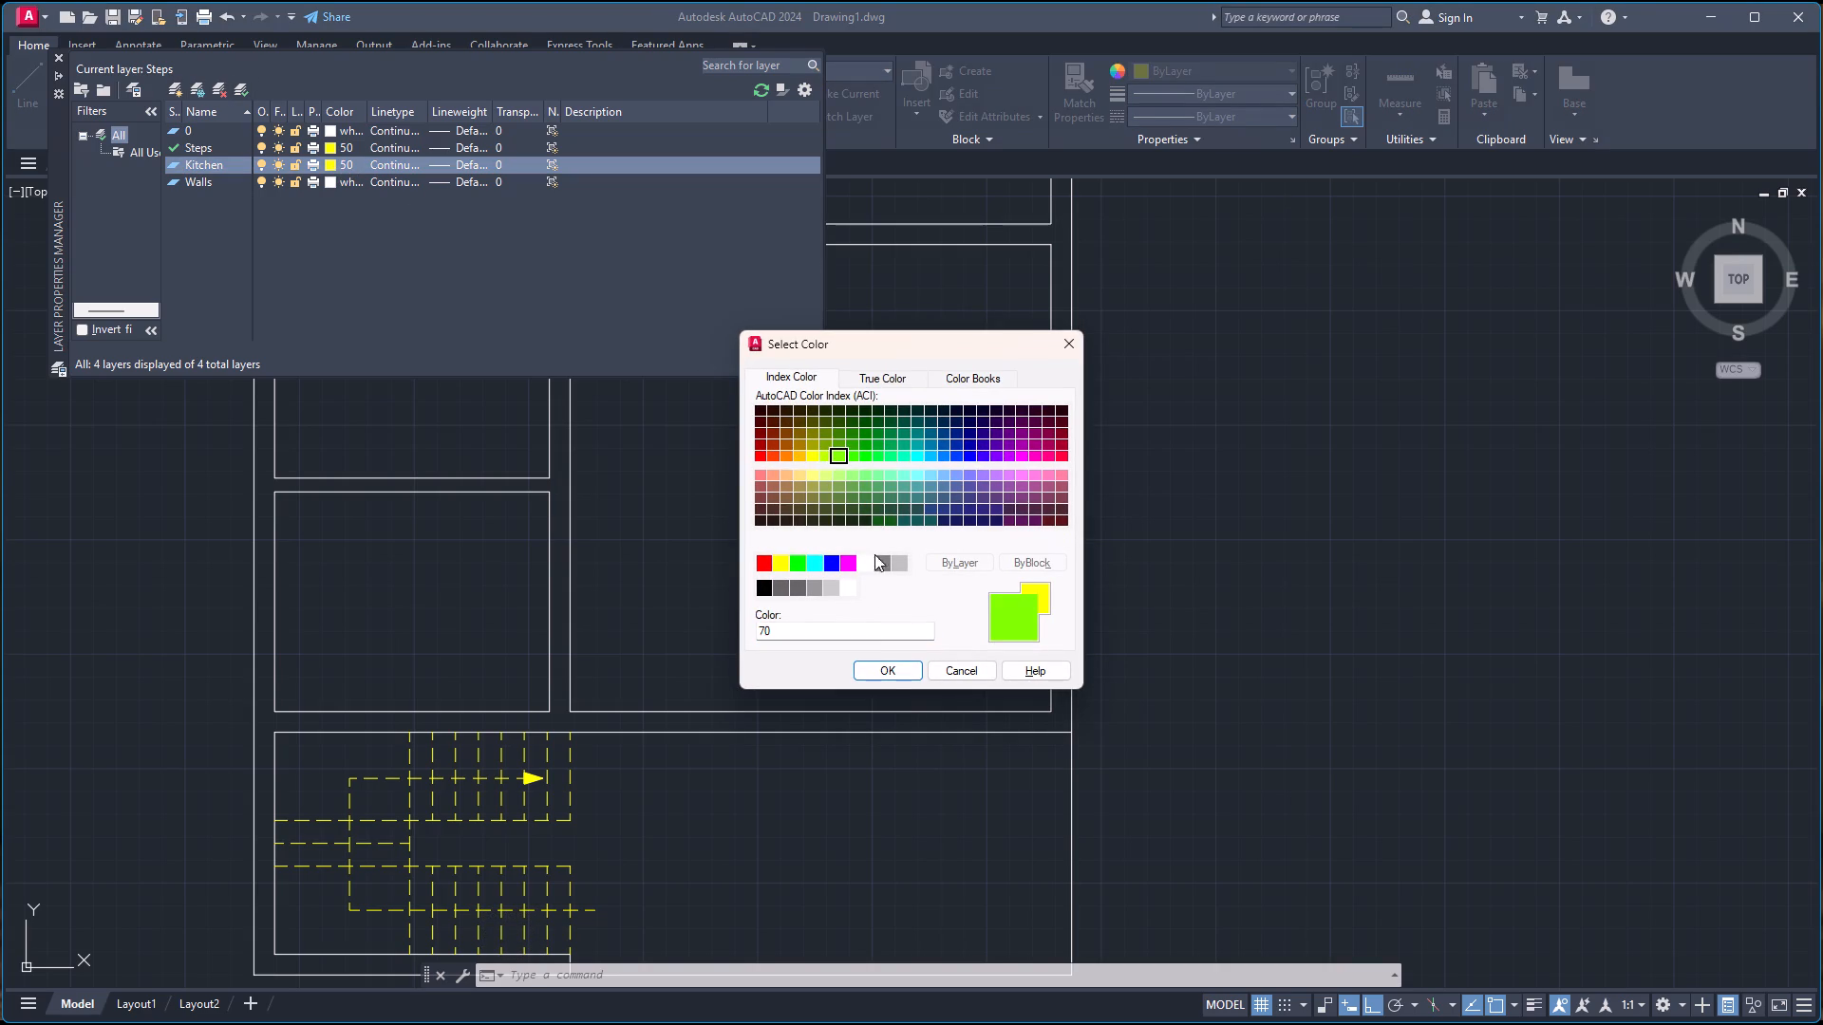
click(885, 672)
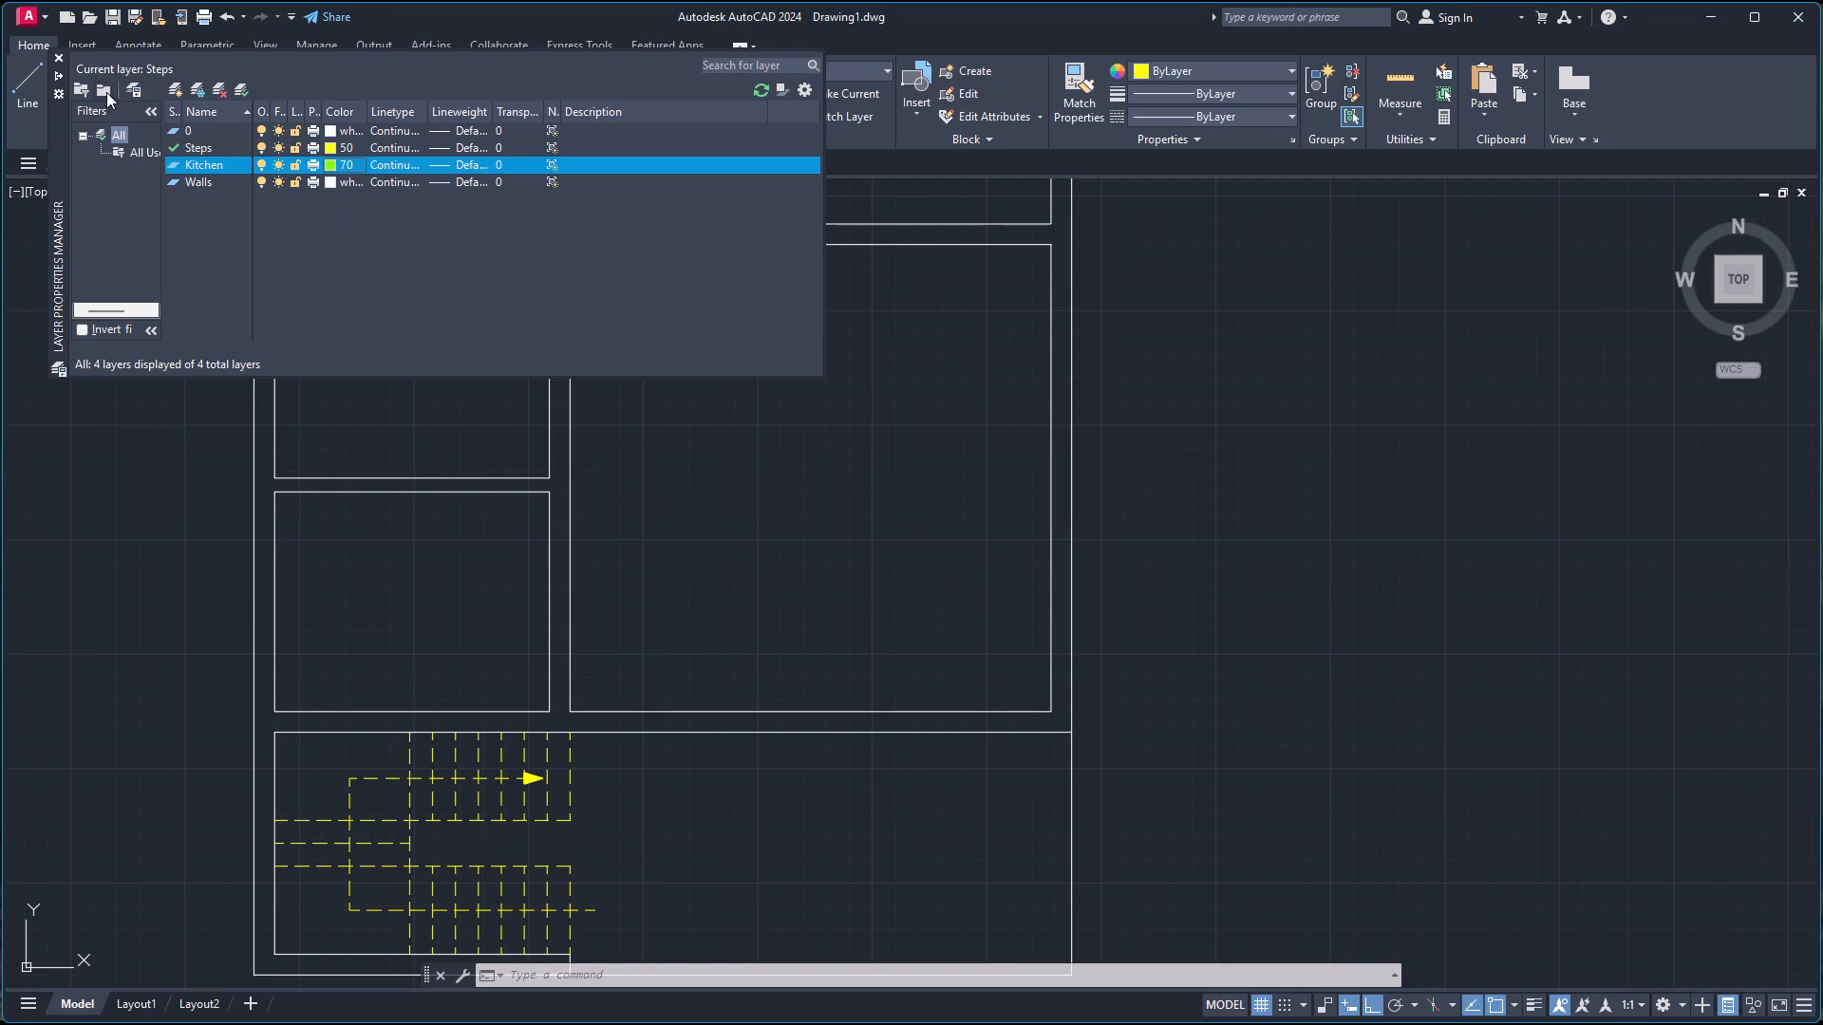
click(53, 74)
click(53, 74)
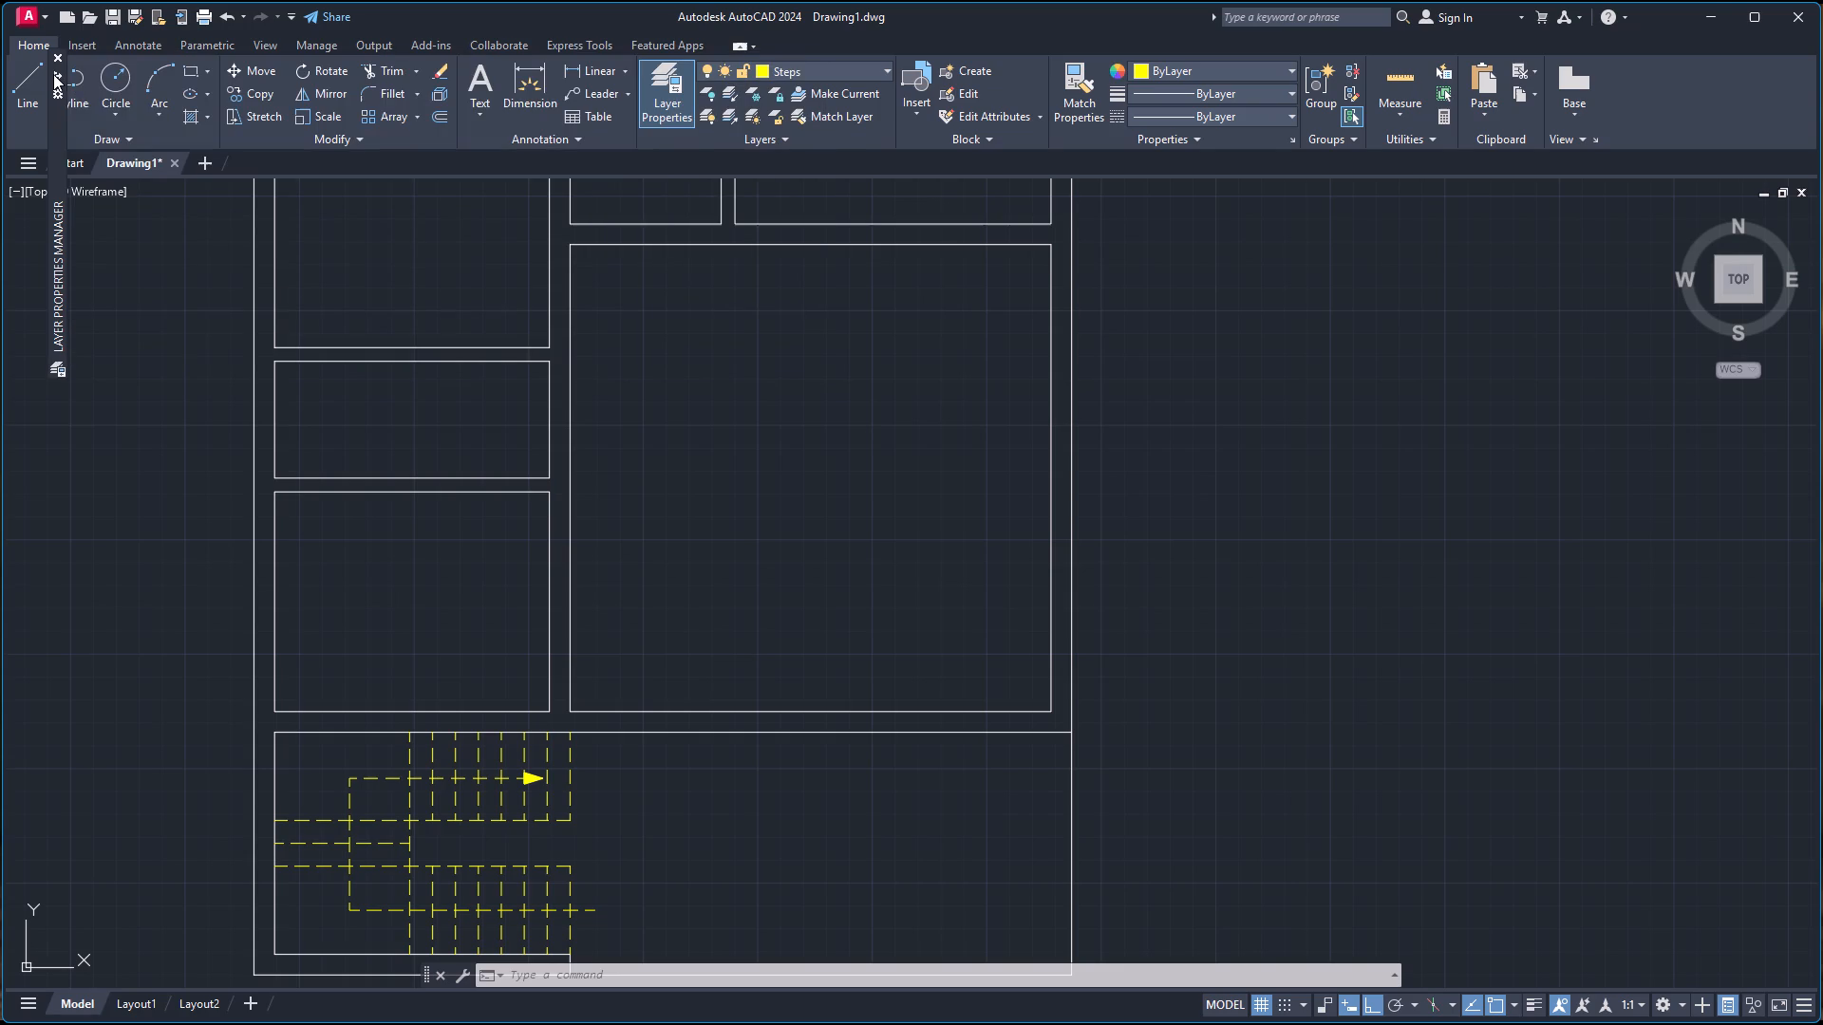
Offset the left and bottom inner wall lines of the room directly above the staircase 2' into the room.
click(276, 601)
key(o)
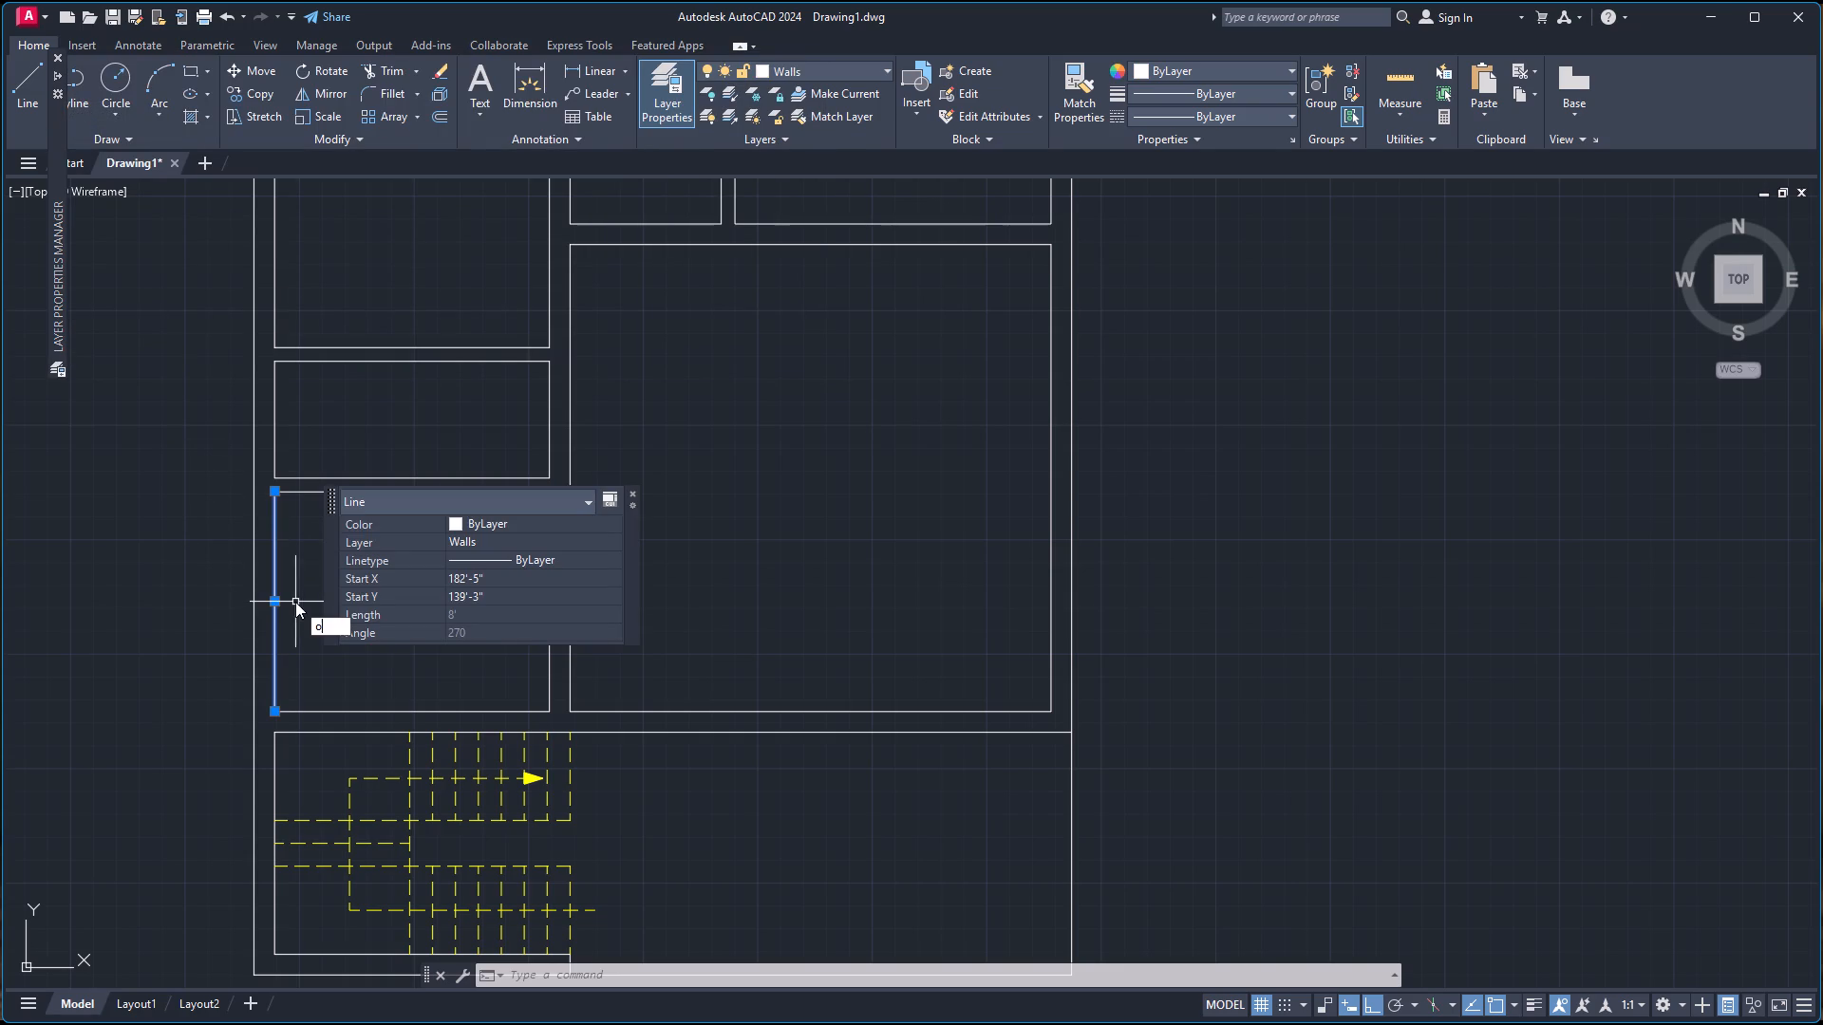
key(Return)
key(Return)
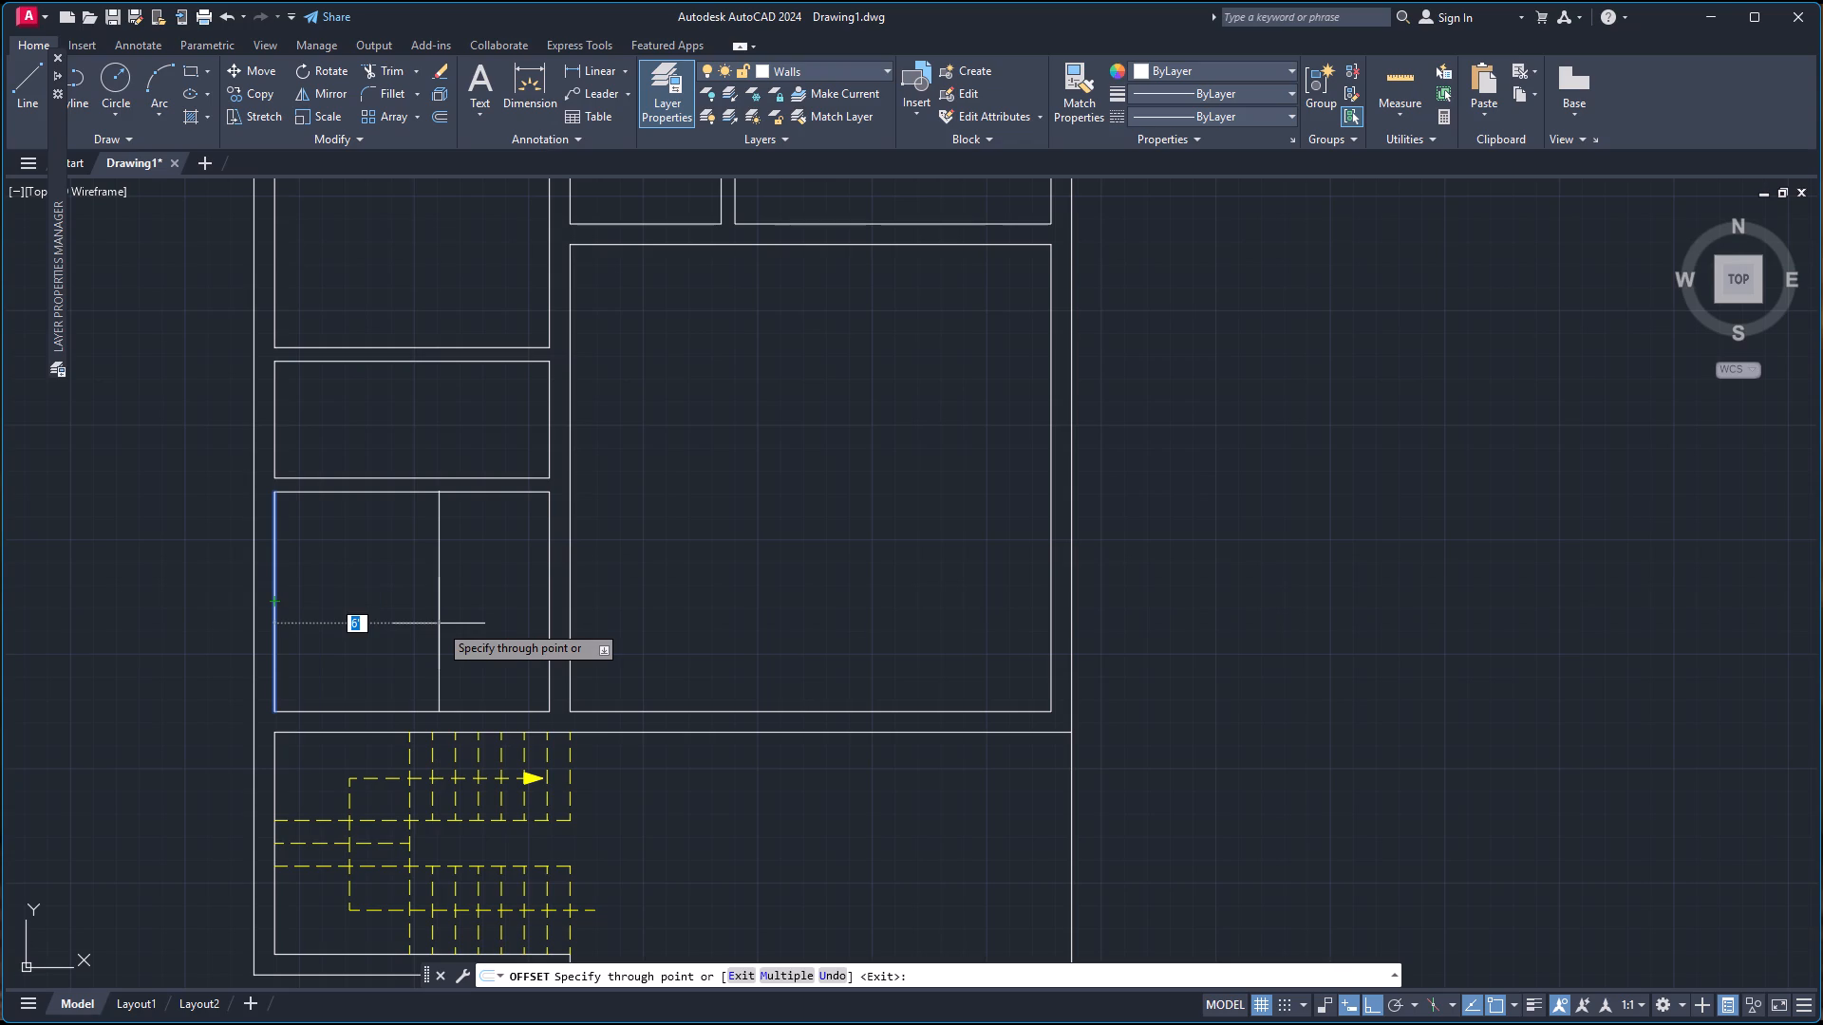
text(2')
key(Return)
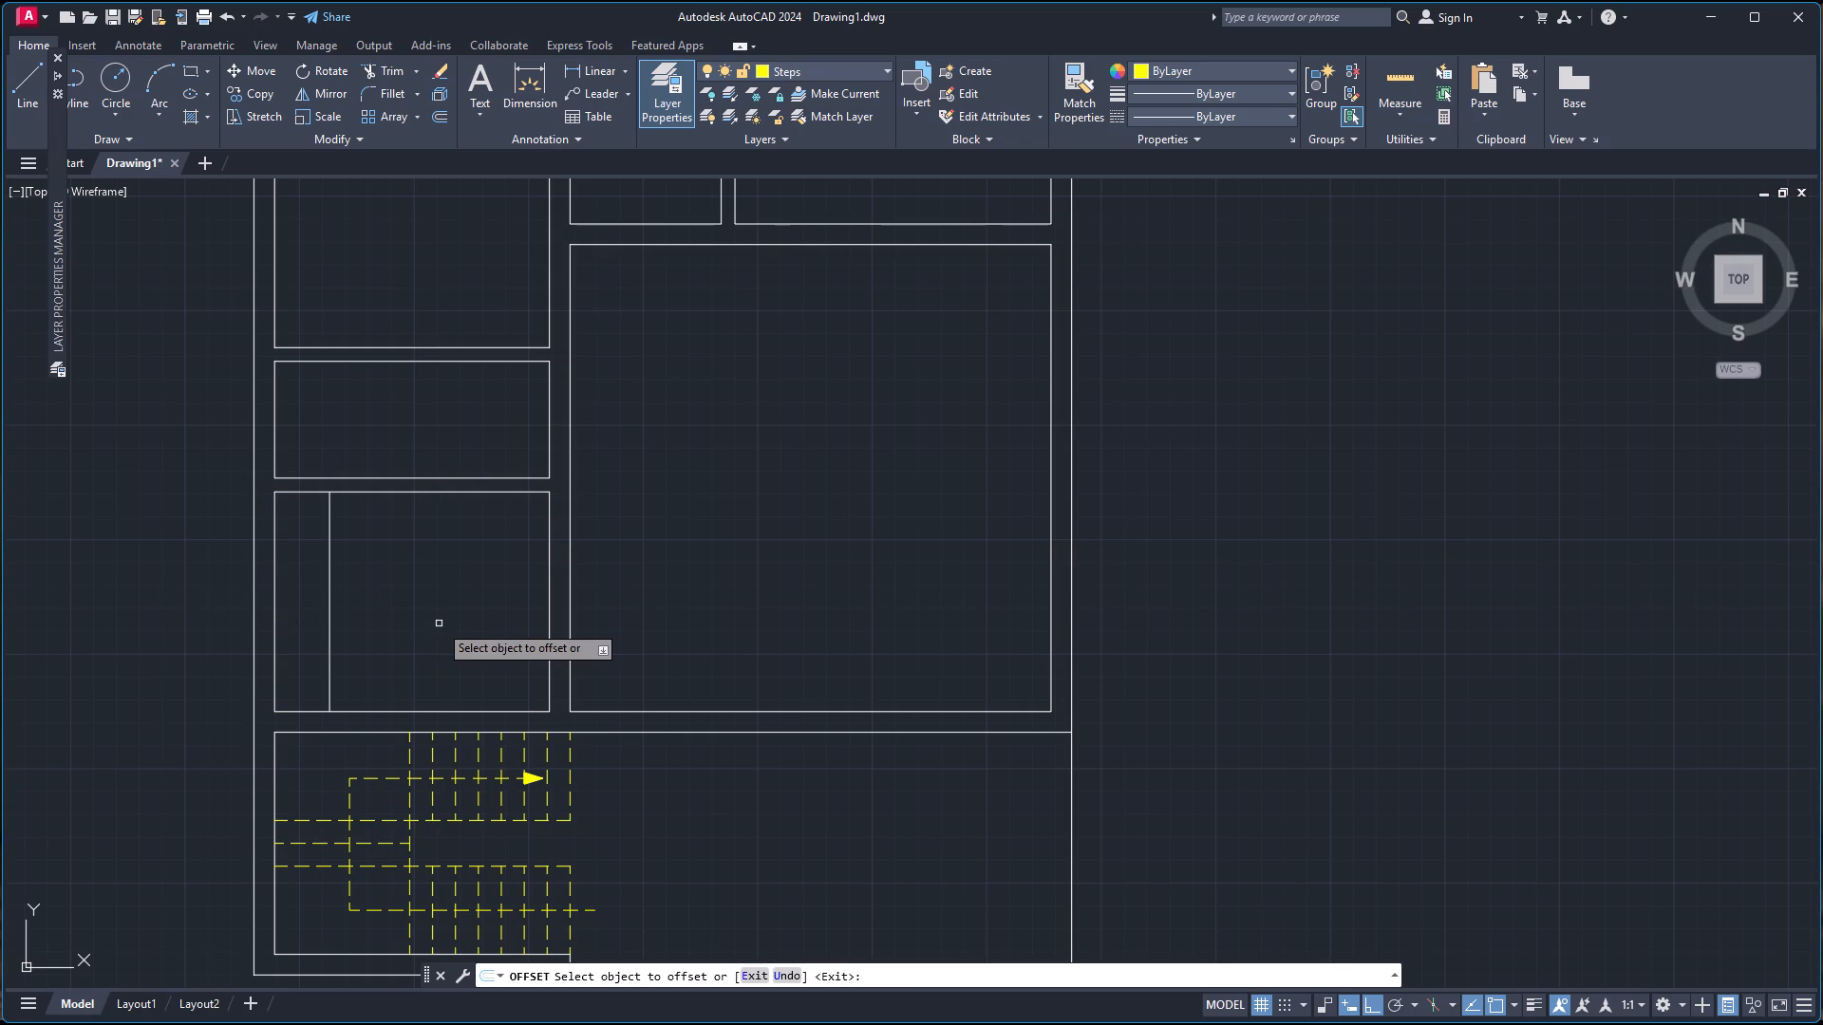
click(456, 709)
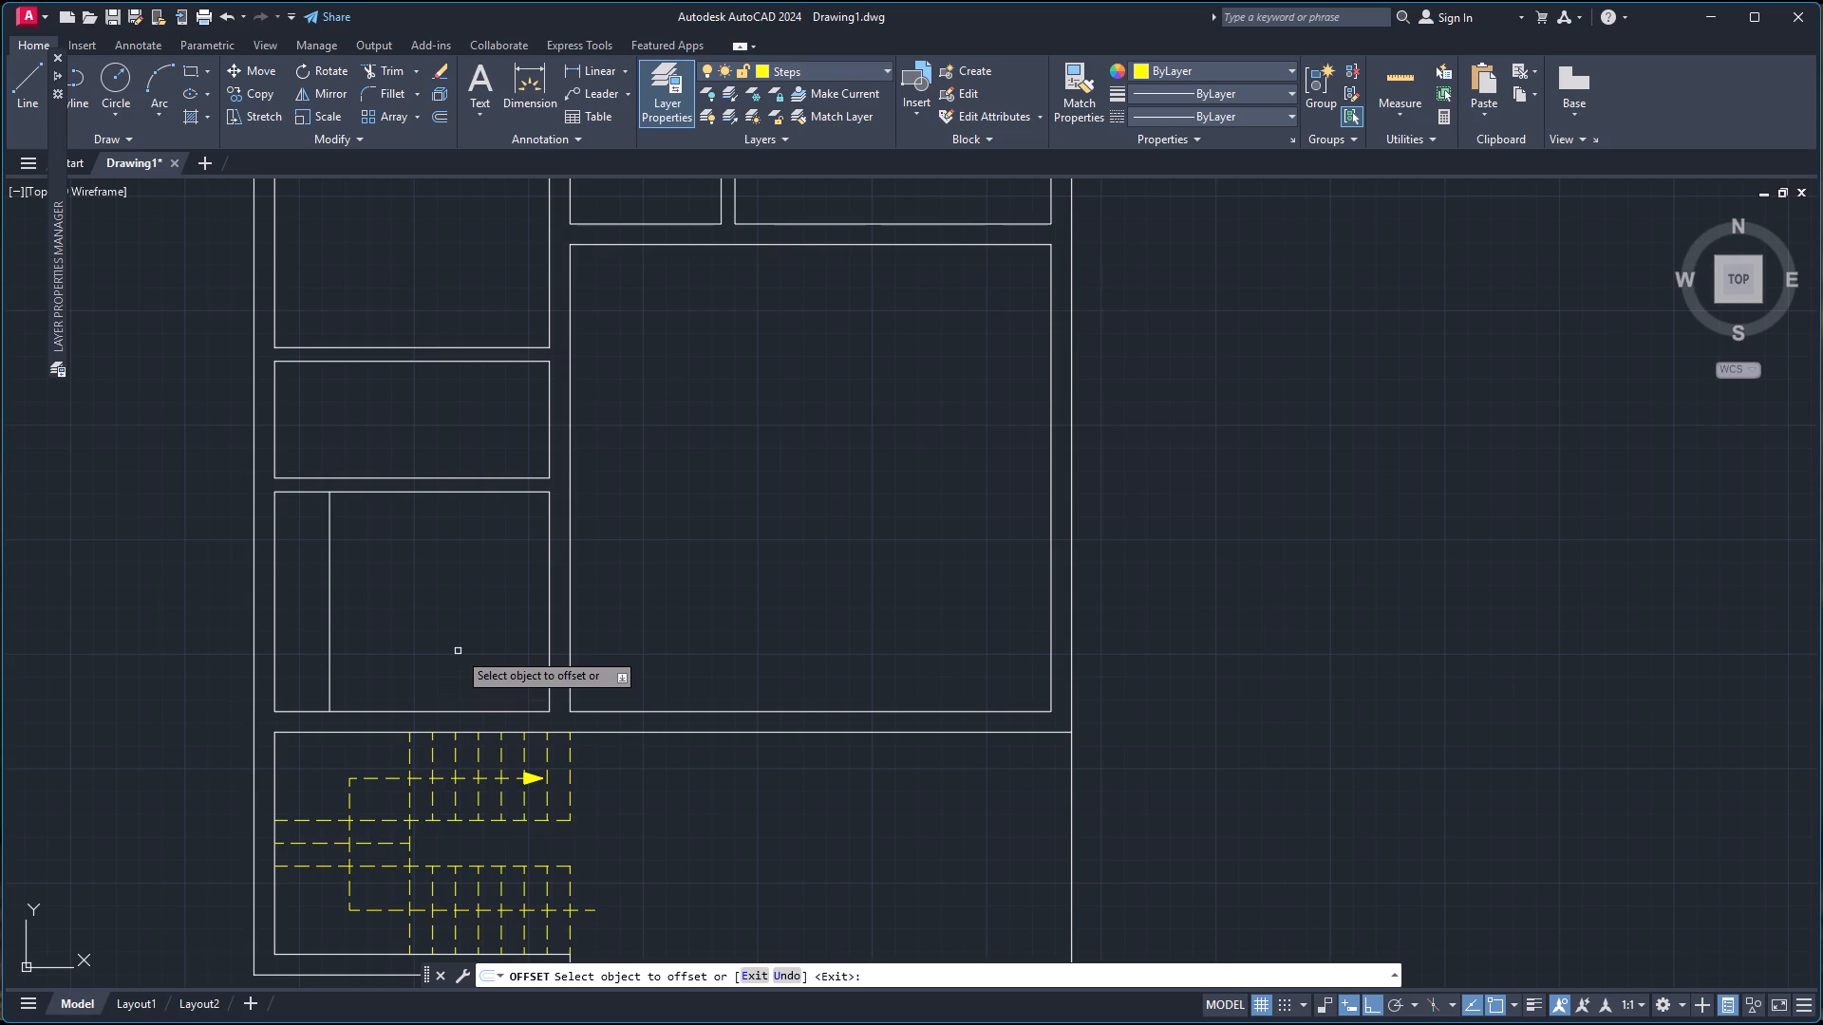
click(432, 711)
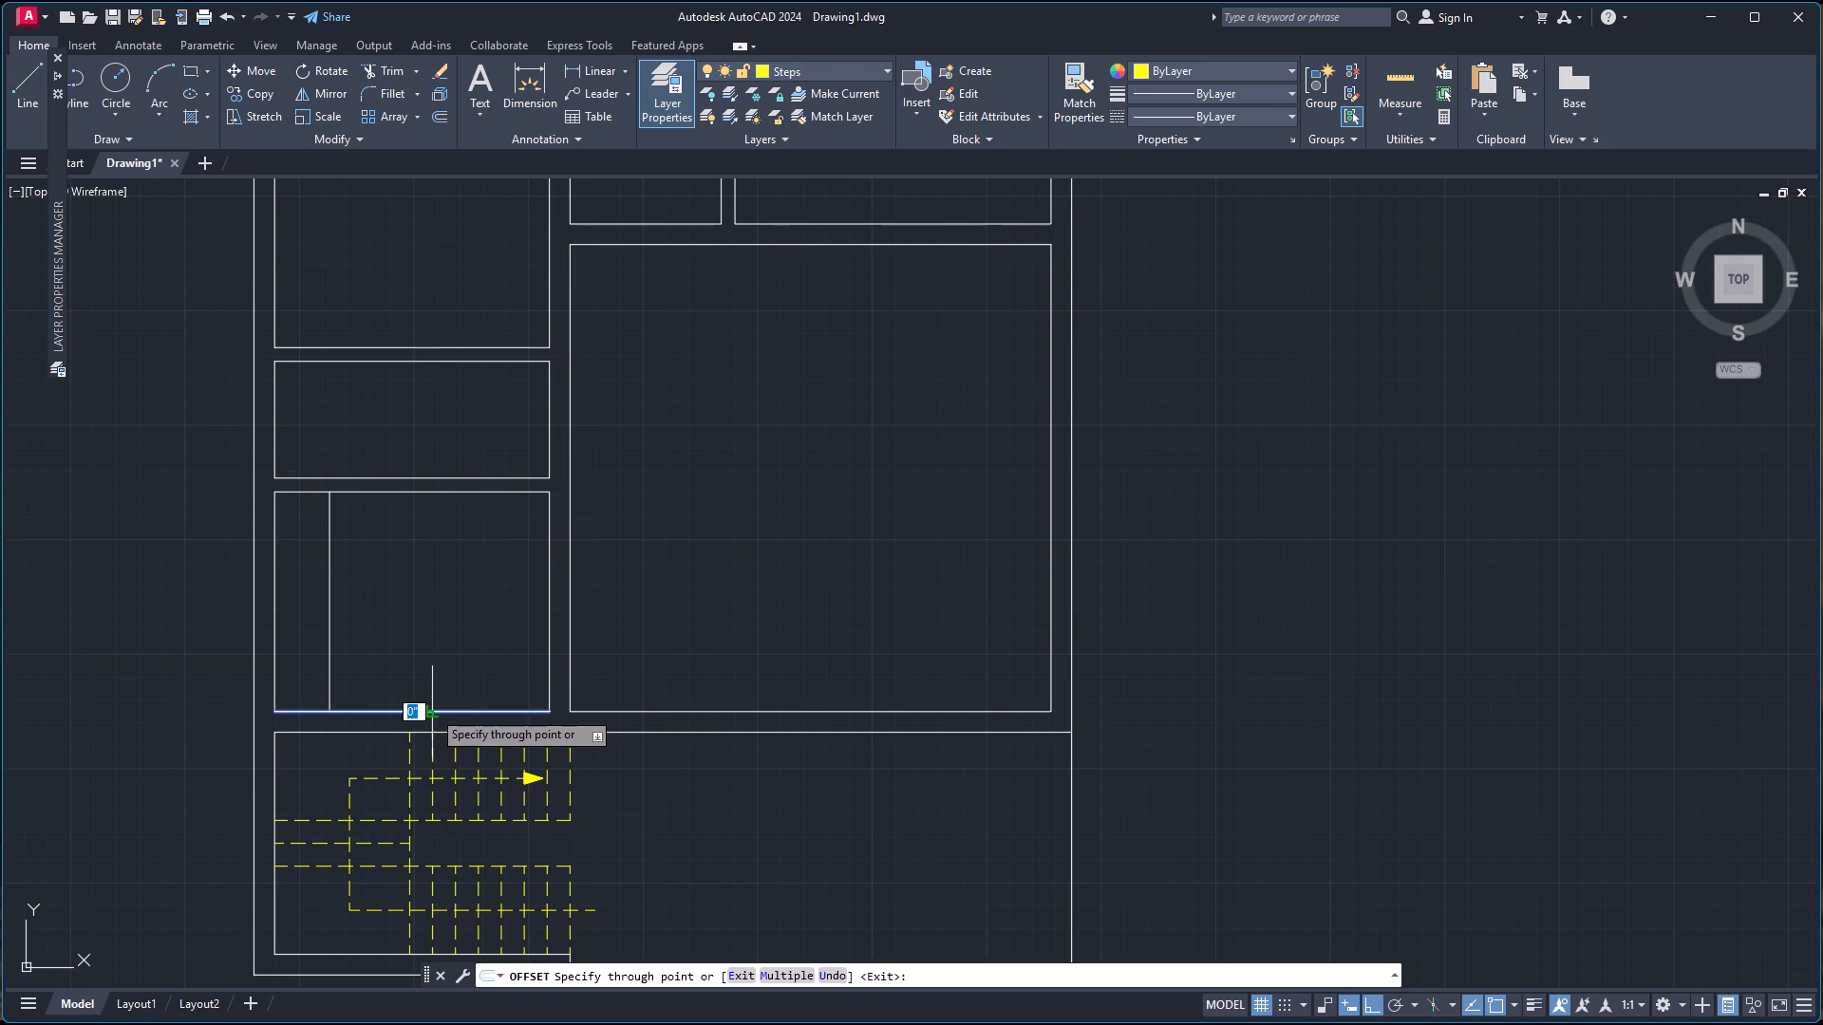
key(2)
key(apostrophe)
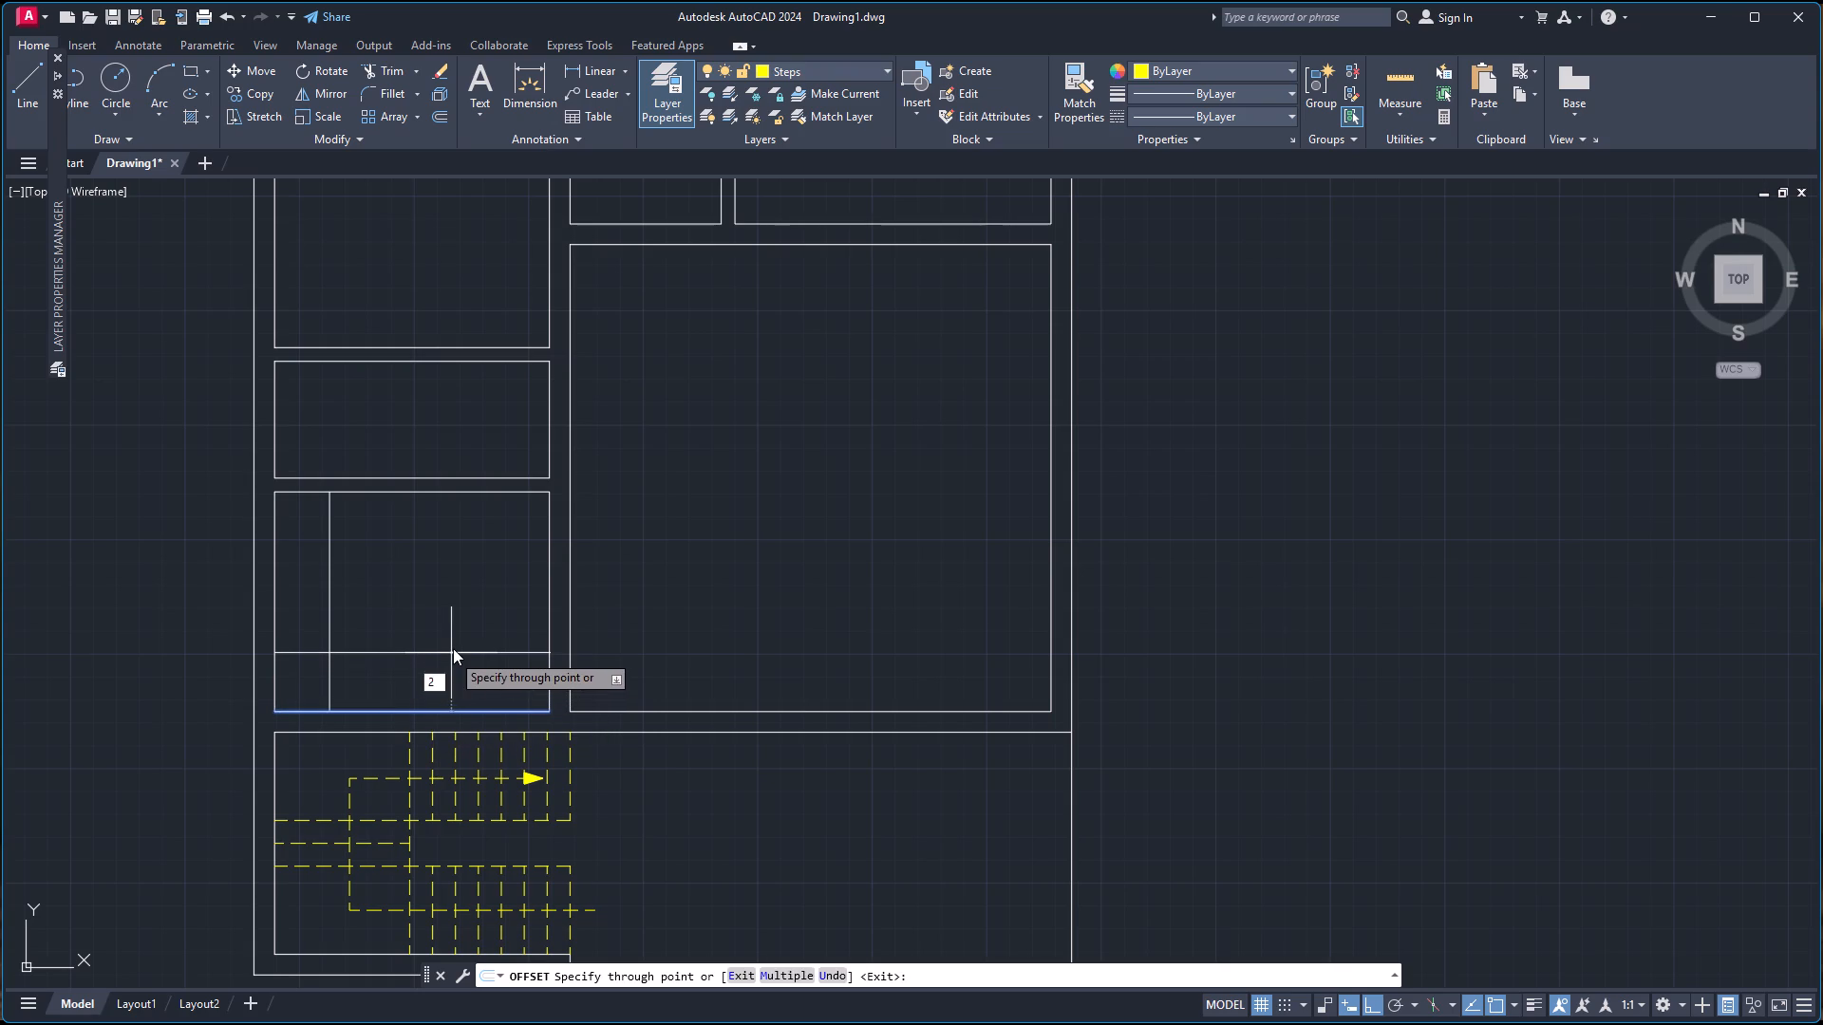
key(Return)
key(Escape)
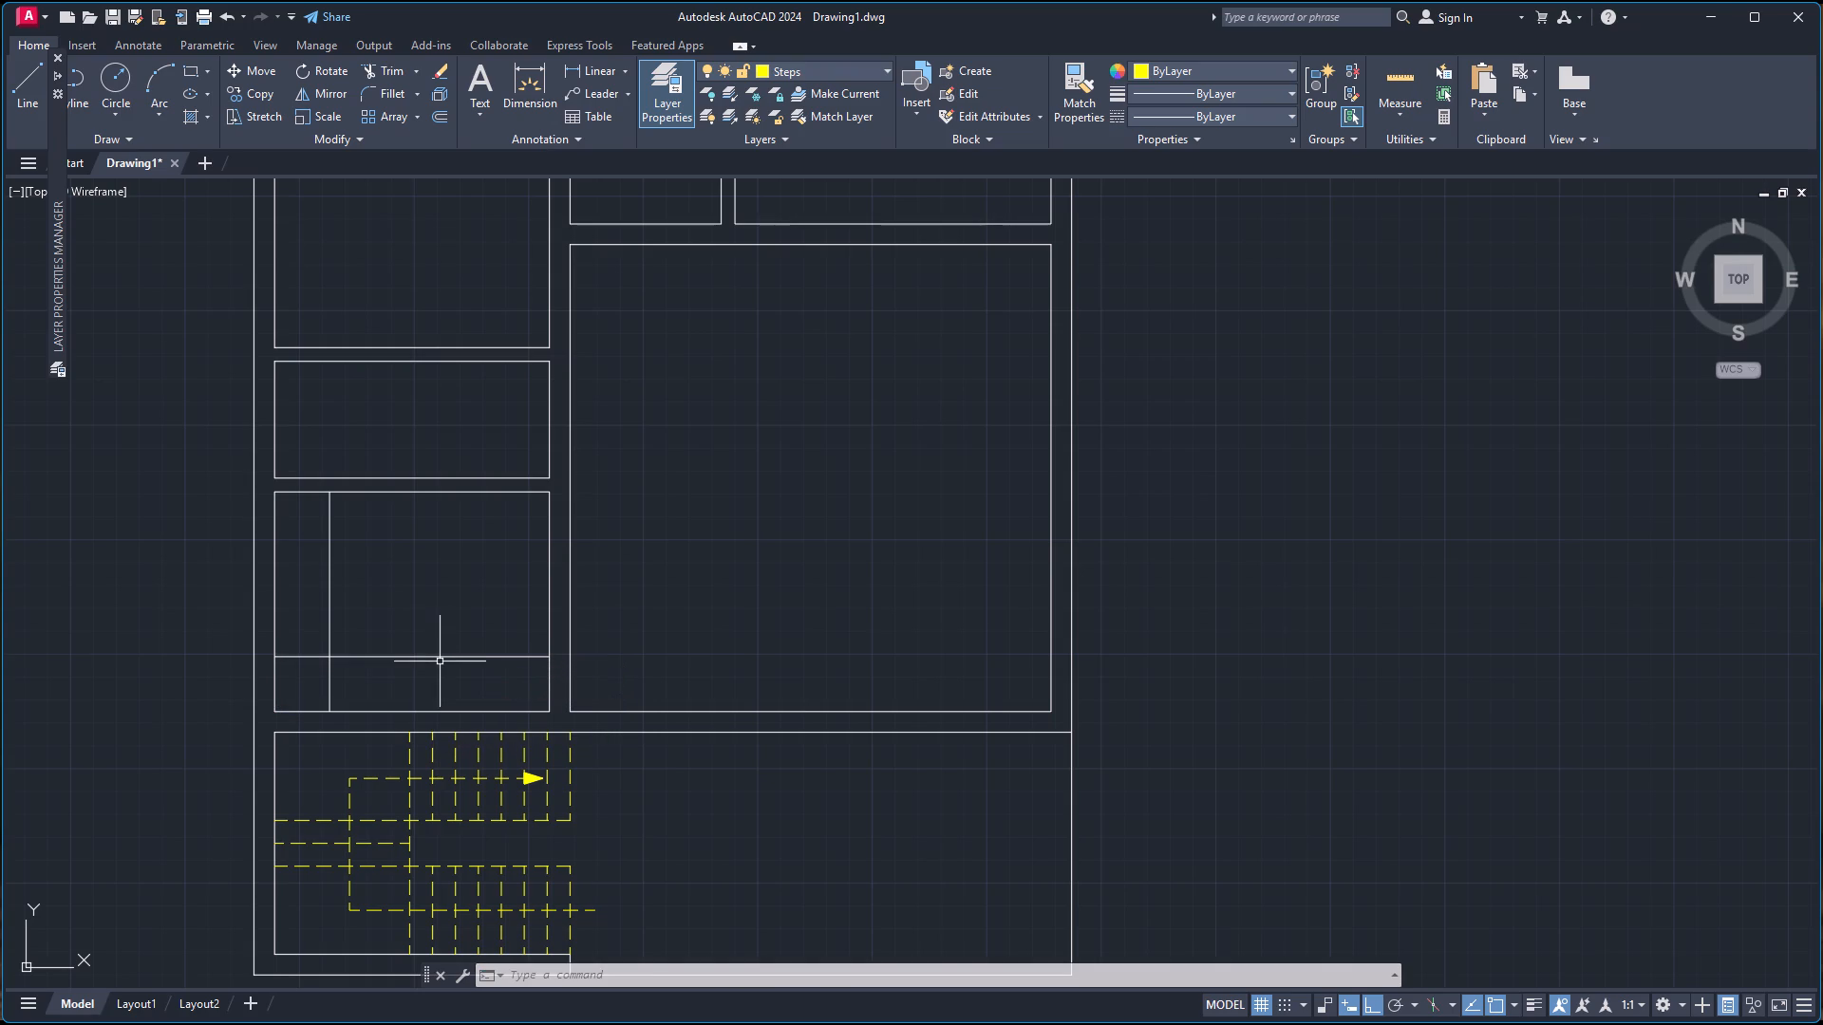
Trim the overlapping ends of the two offset lines at their lower-left crossing to leave an L-shaped edge.
text(tr)
key(Return)
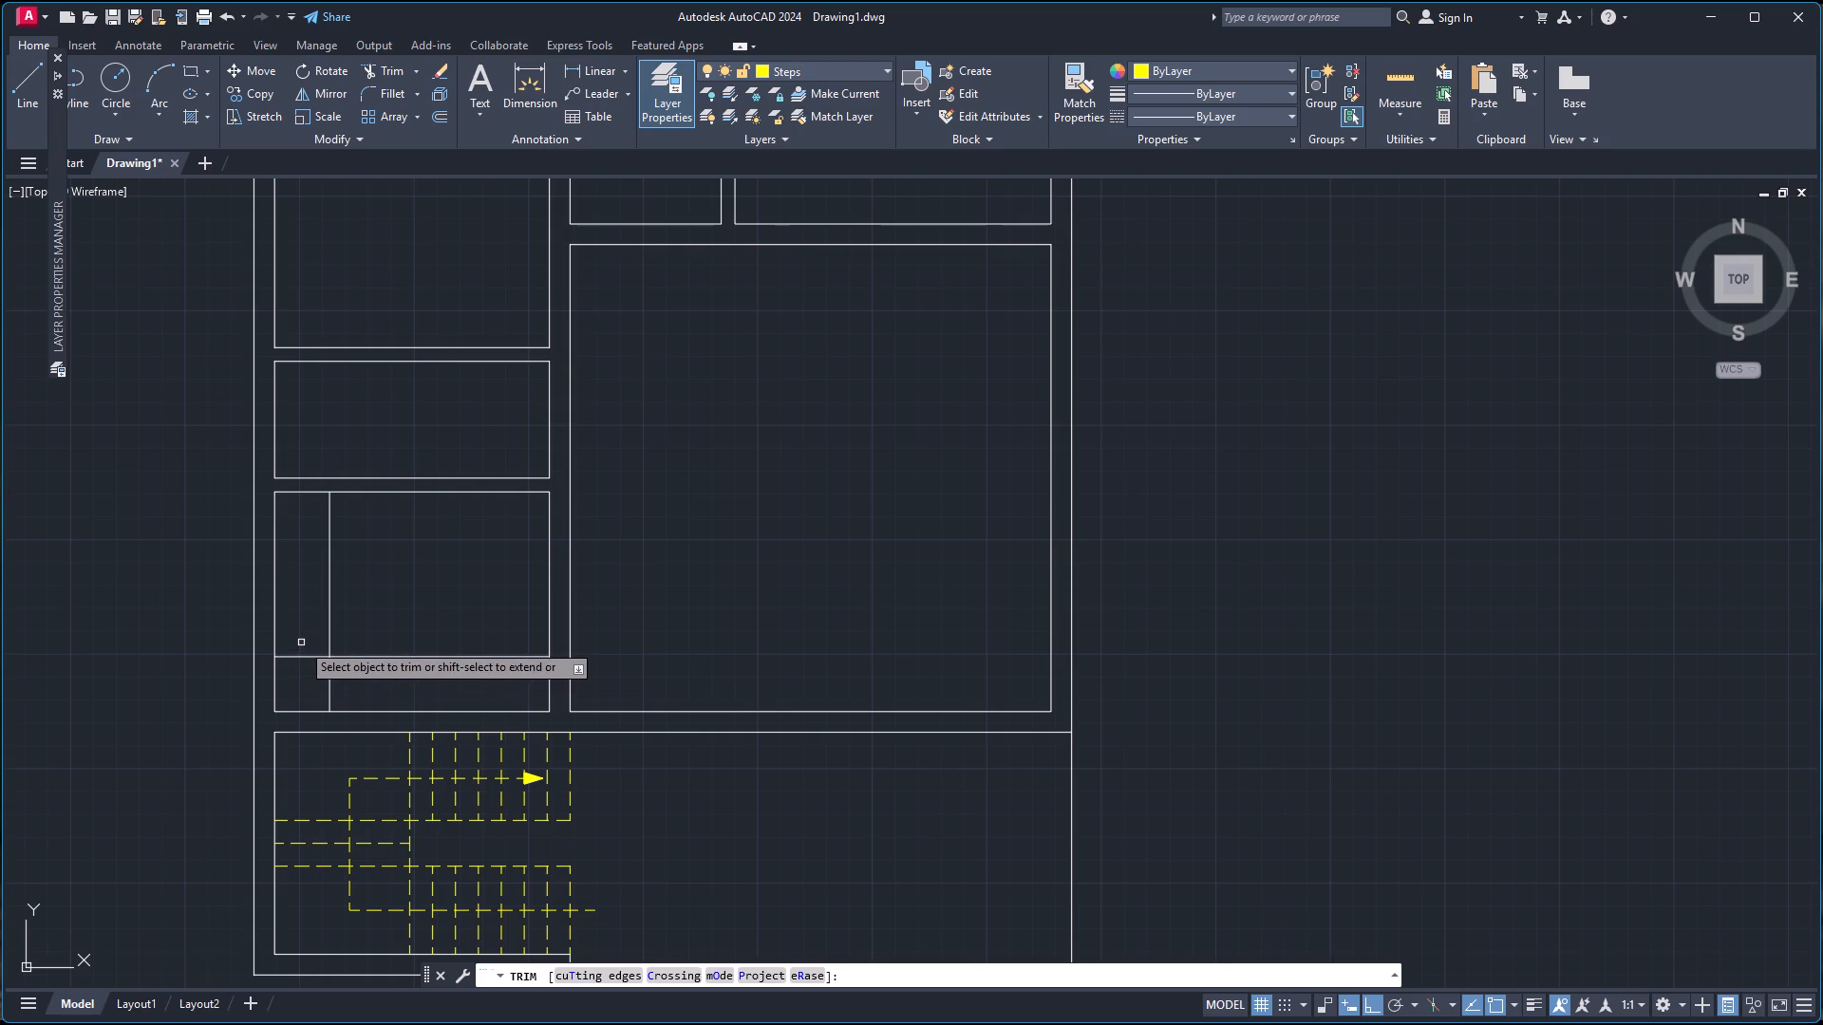
click(302, 643)
click(349, 691)
scroll(433, 630, down, 2)
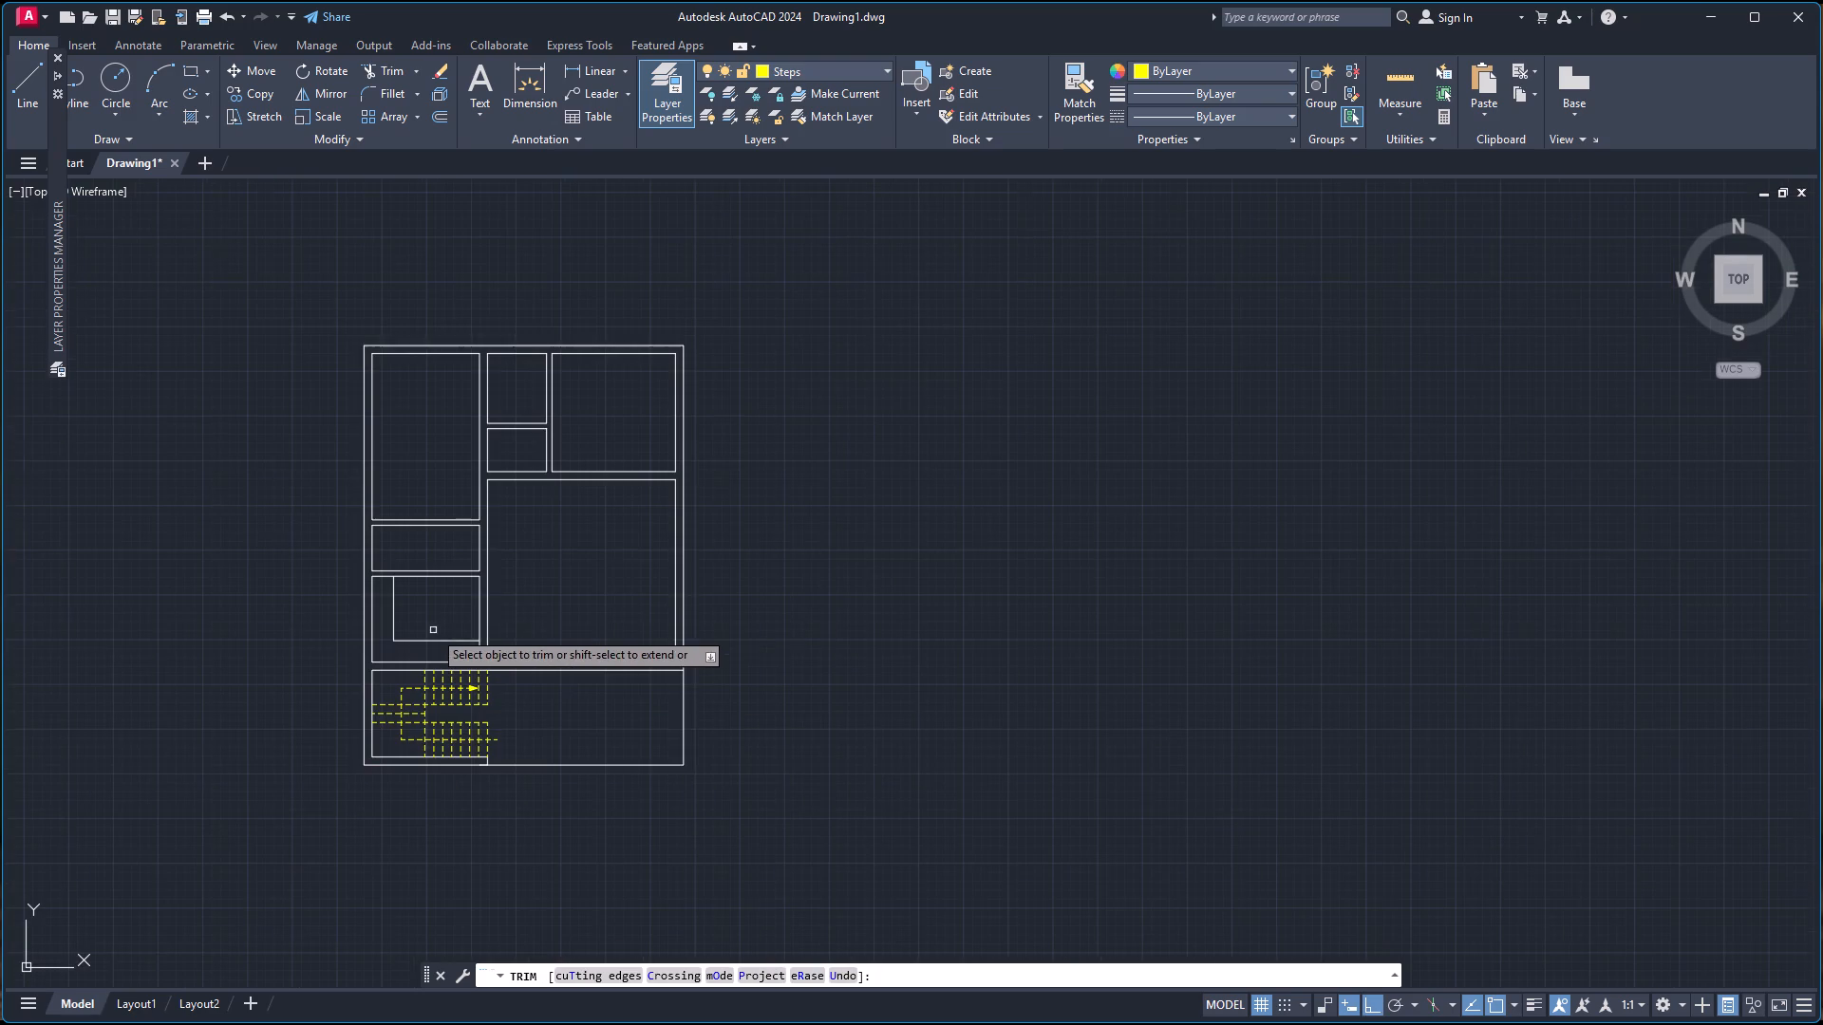
scroll(518, 606, up, 1)
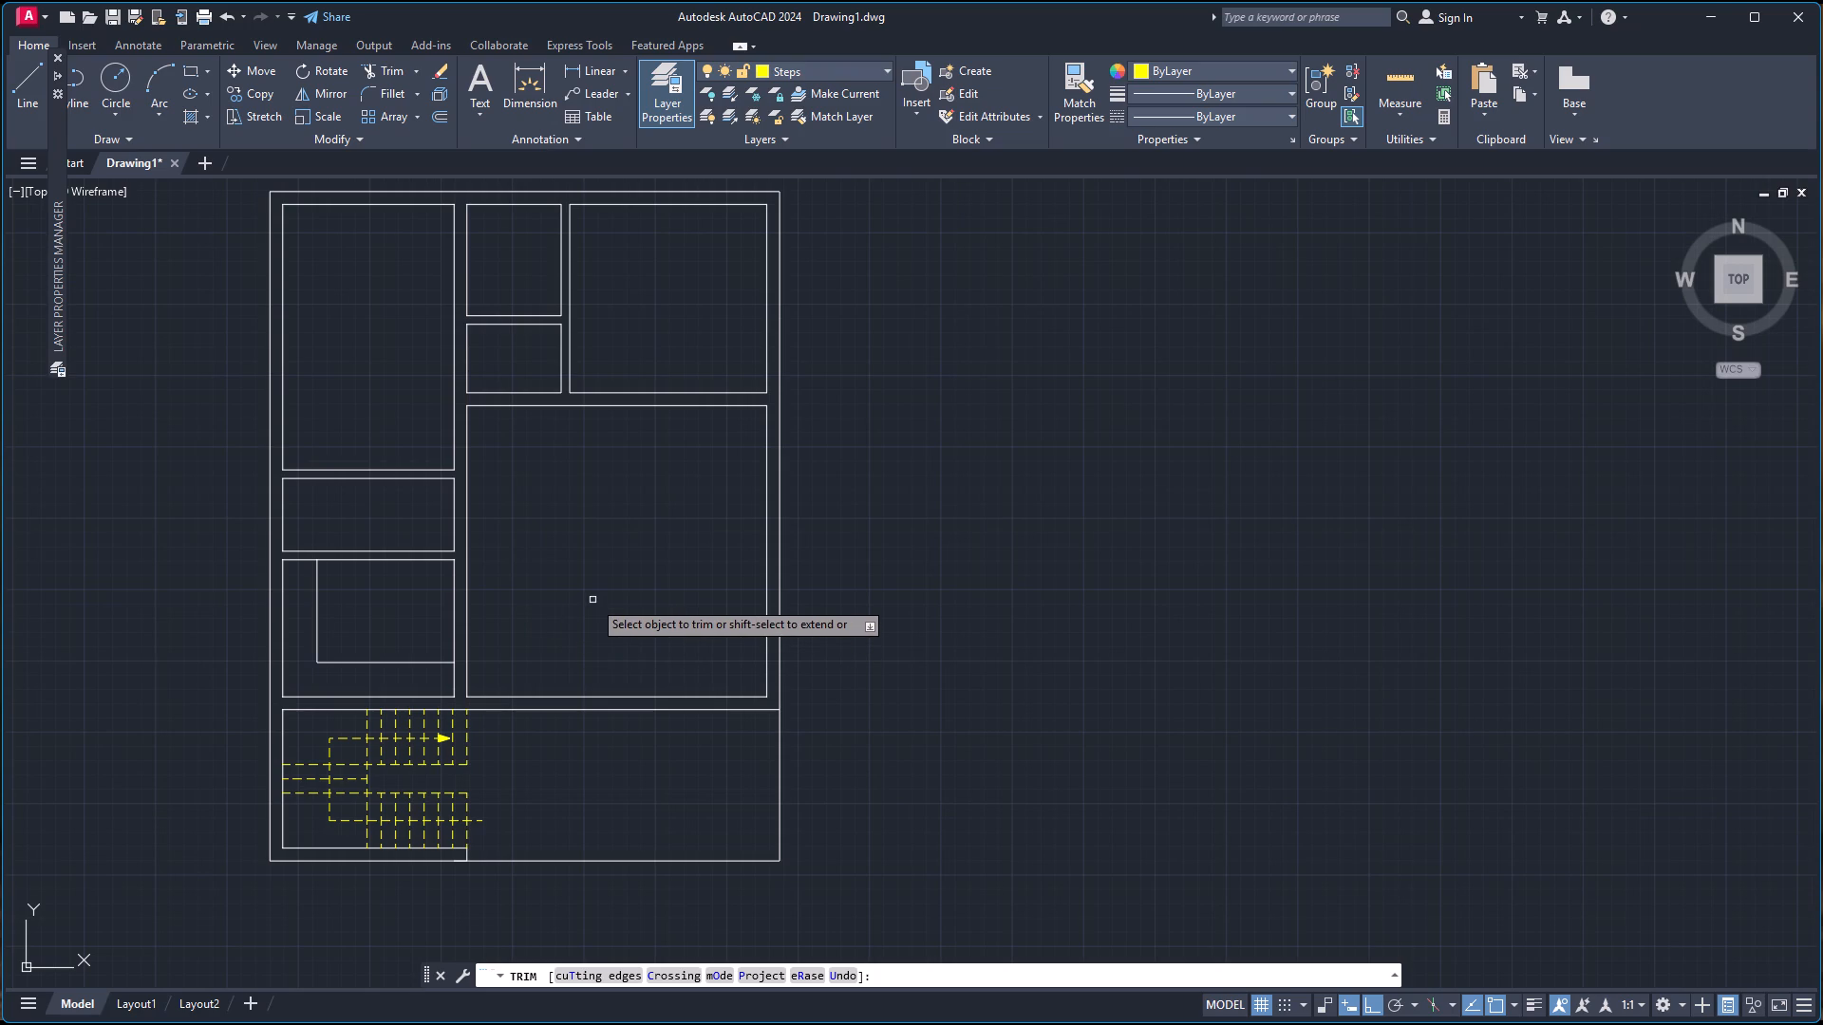
key(Escape)
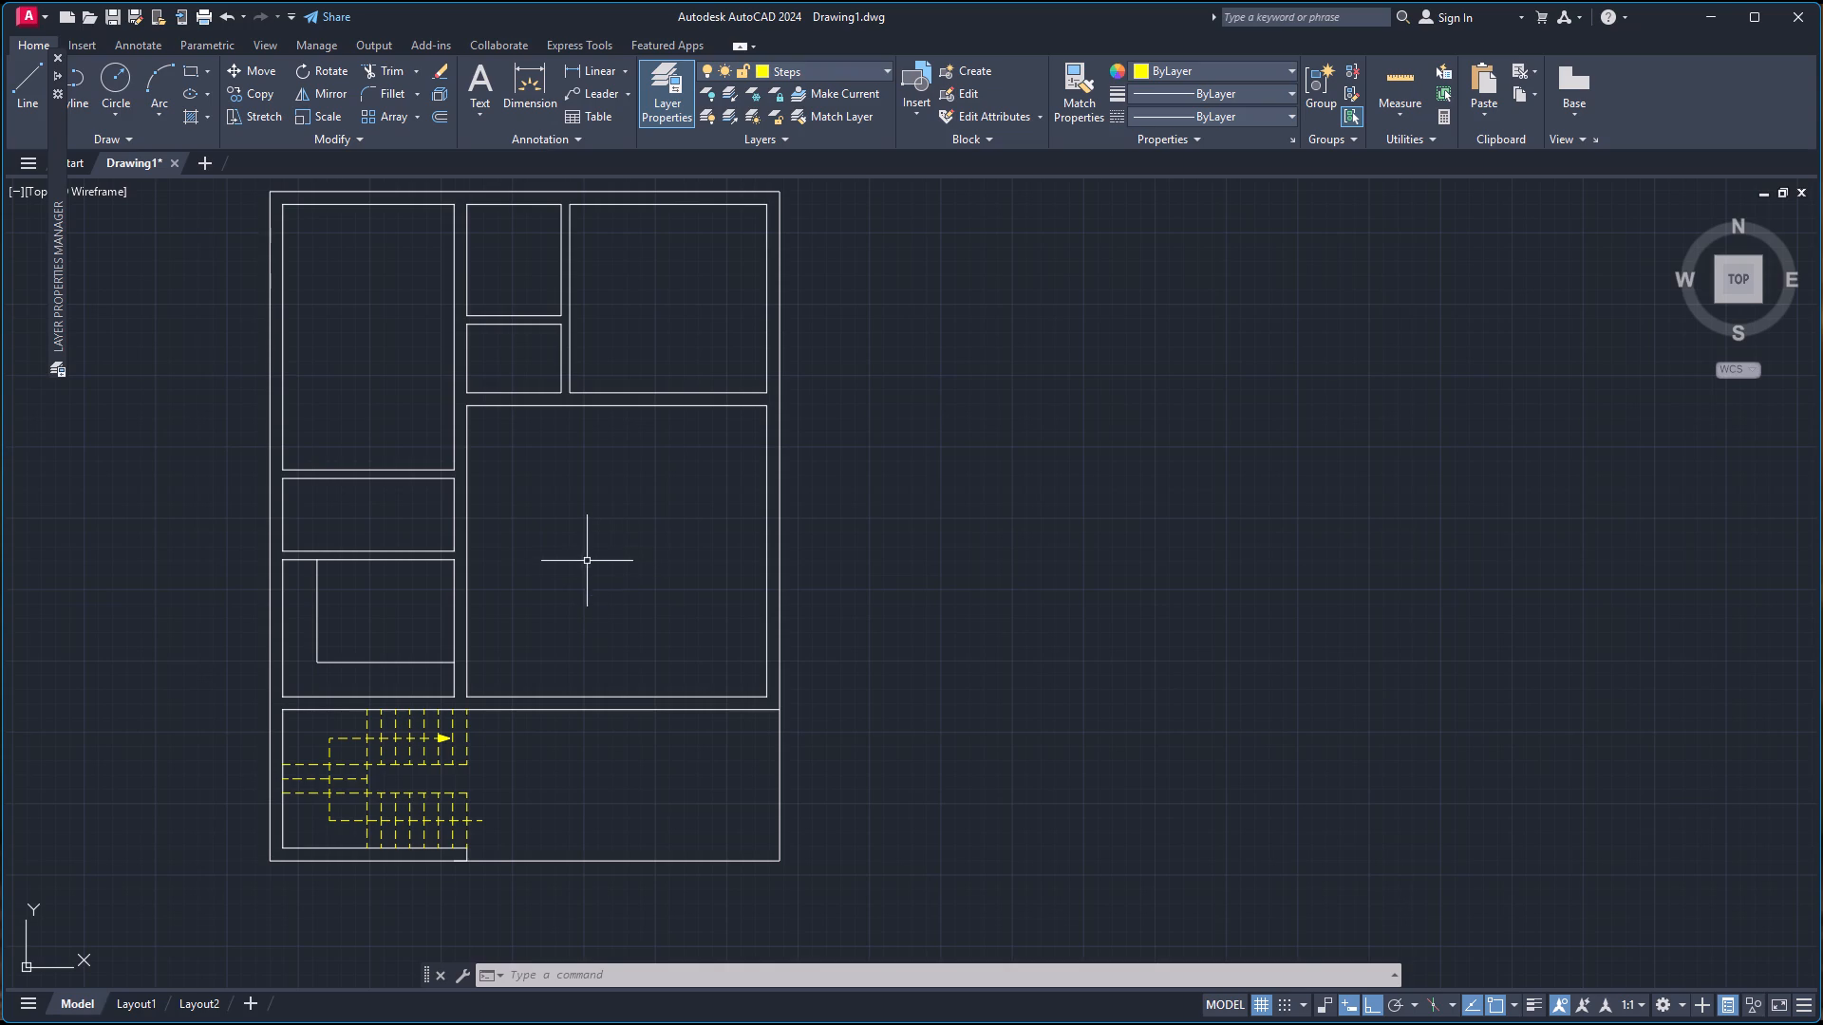
On layer 0 with colour ByBlock, draw a line across the 9" wall below the small middle room, 1'-6" from its lower-left inner corner.
scroll(510, 352, up, 4)
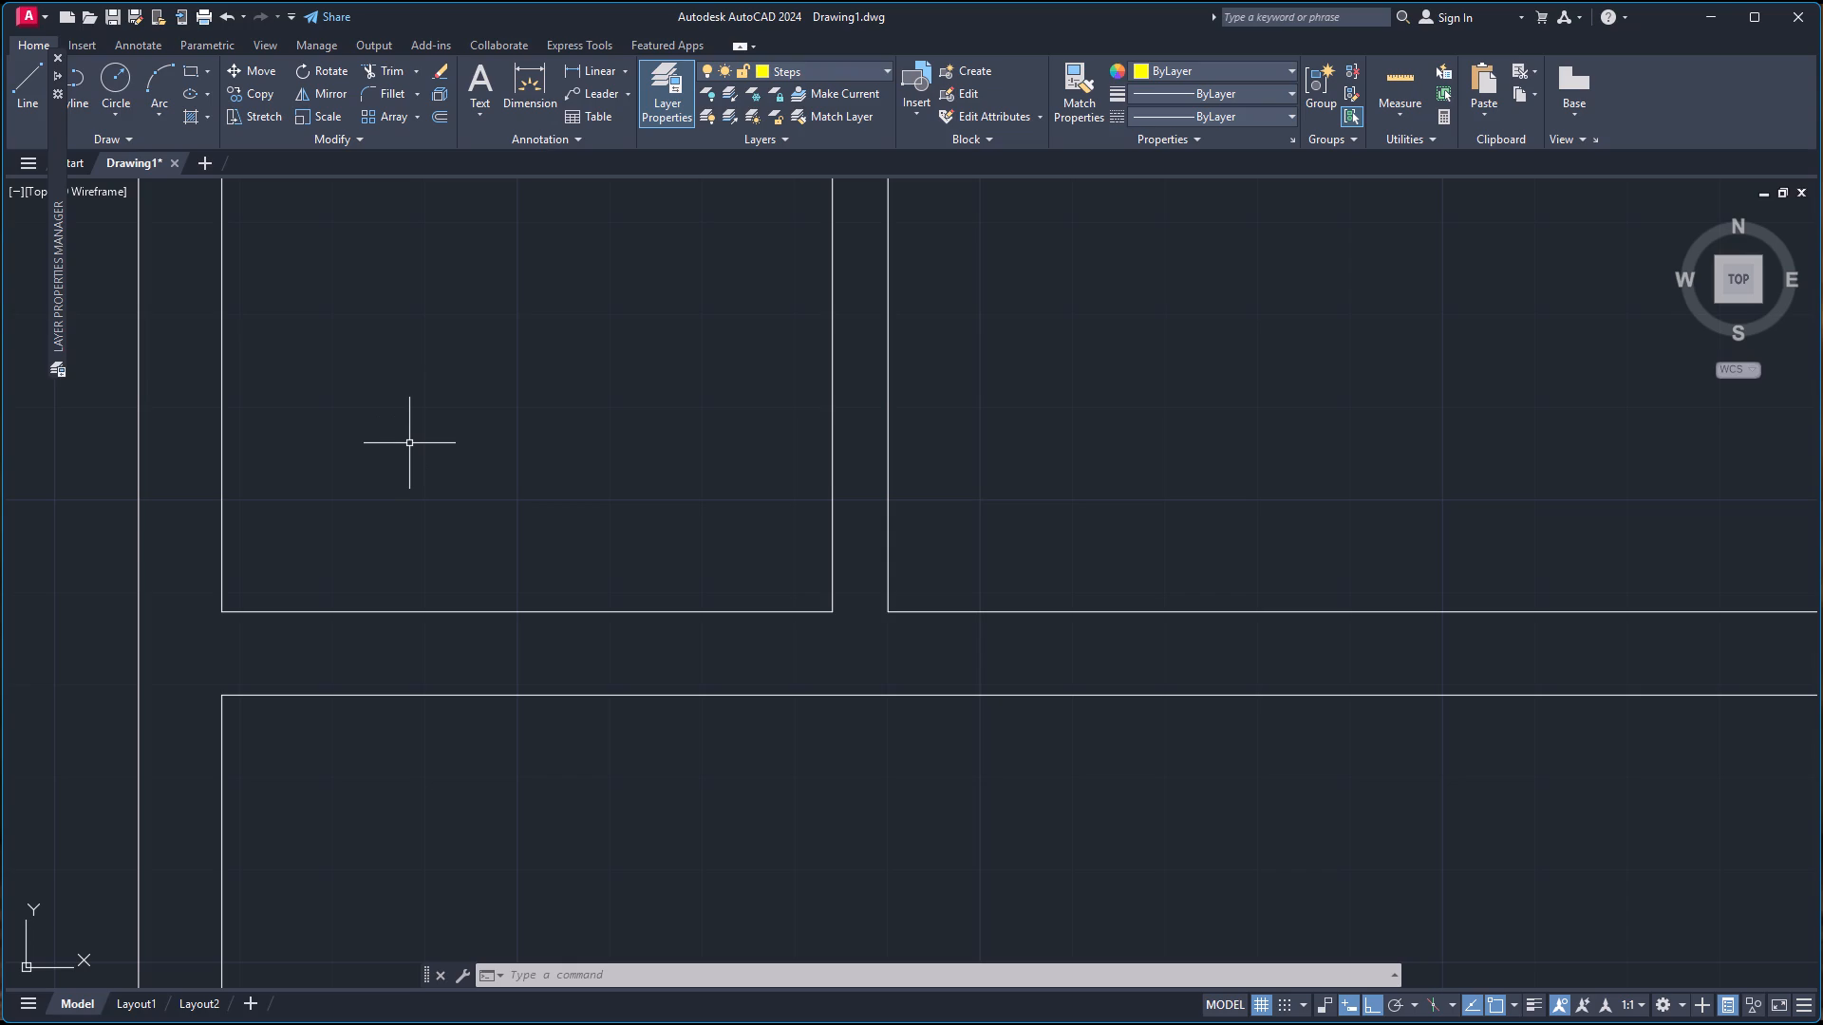
key(l)
key(Return)
text(tk)
key(Return)
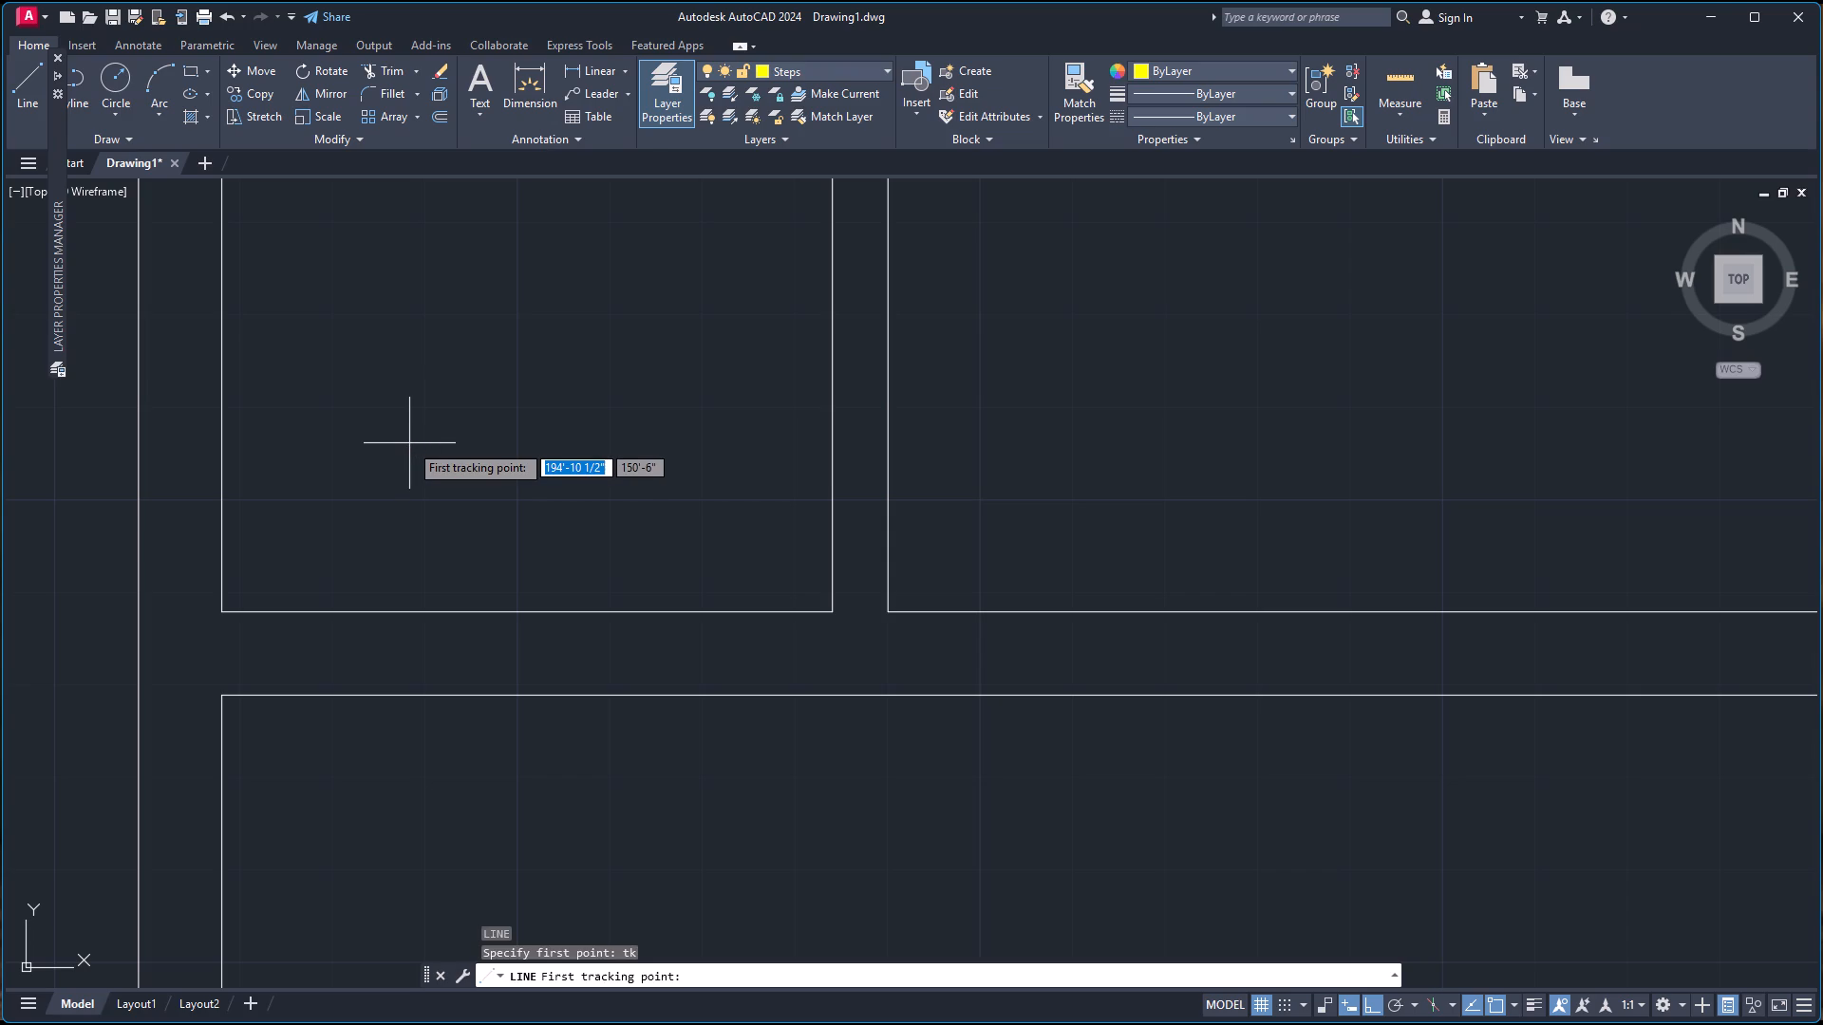
click(215, 616)
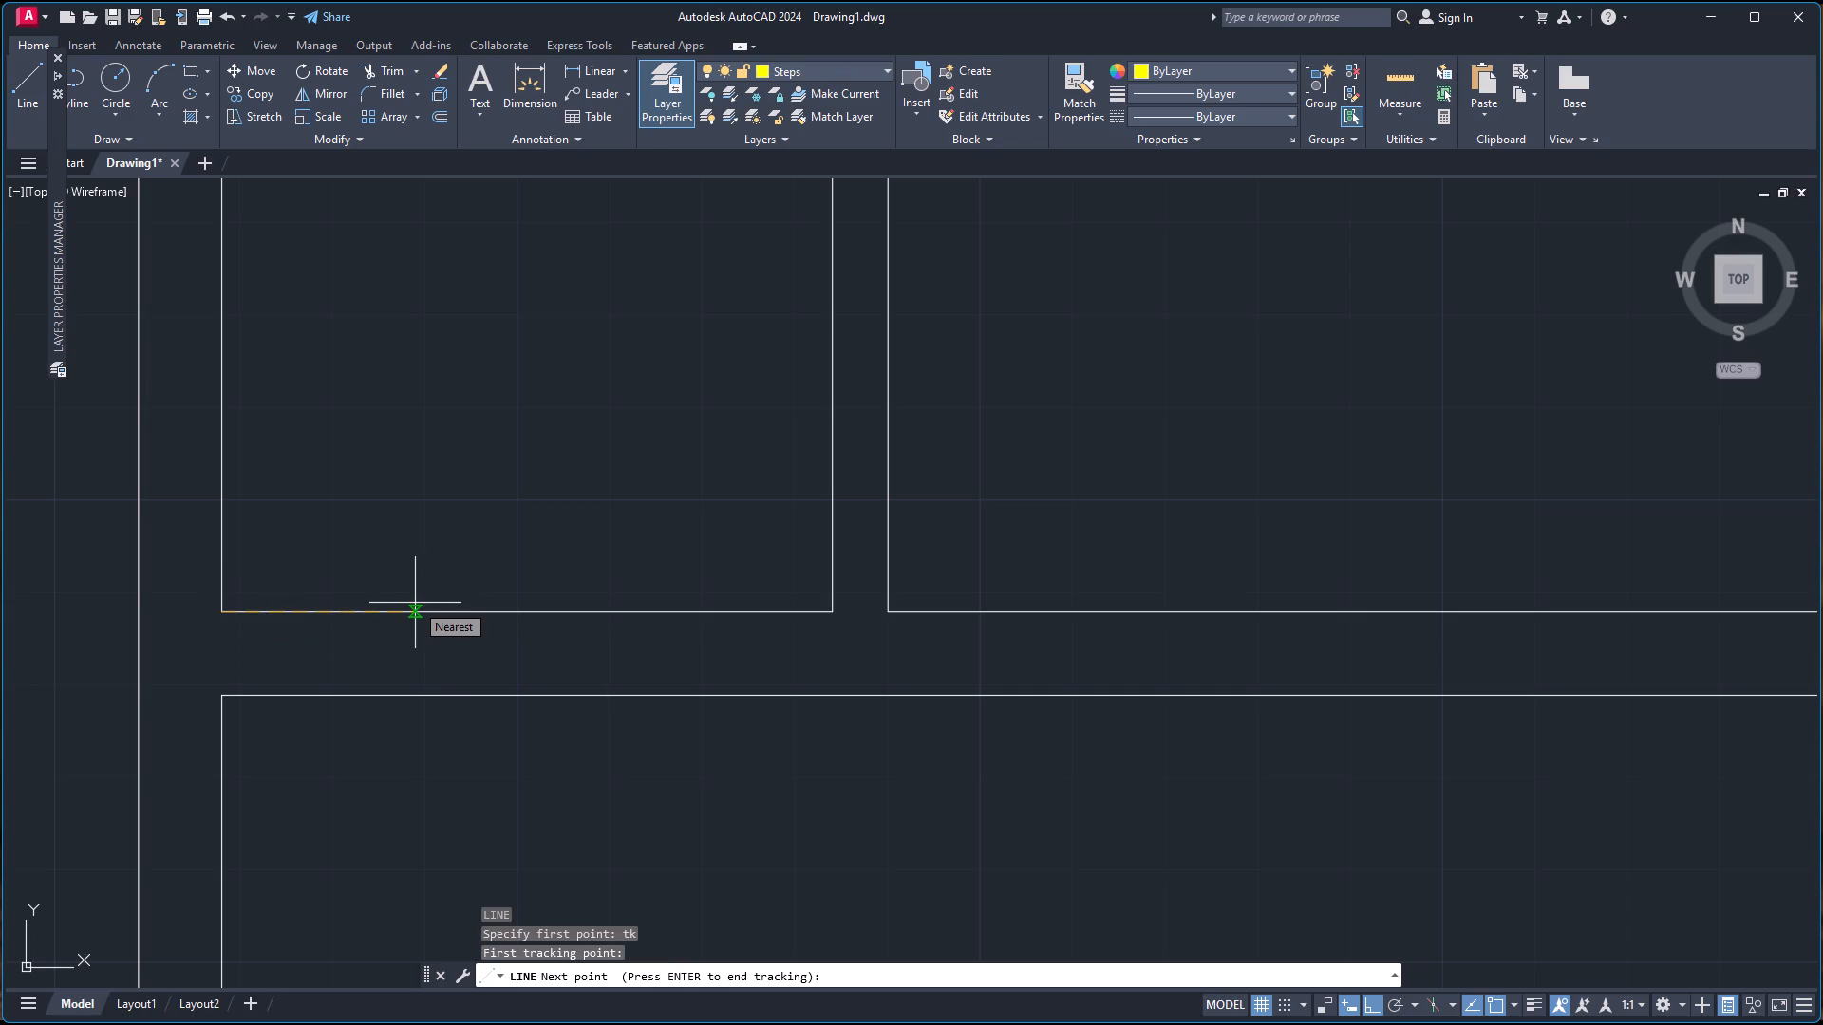
text(1')
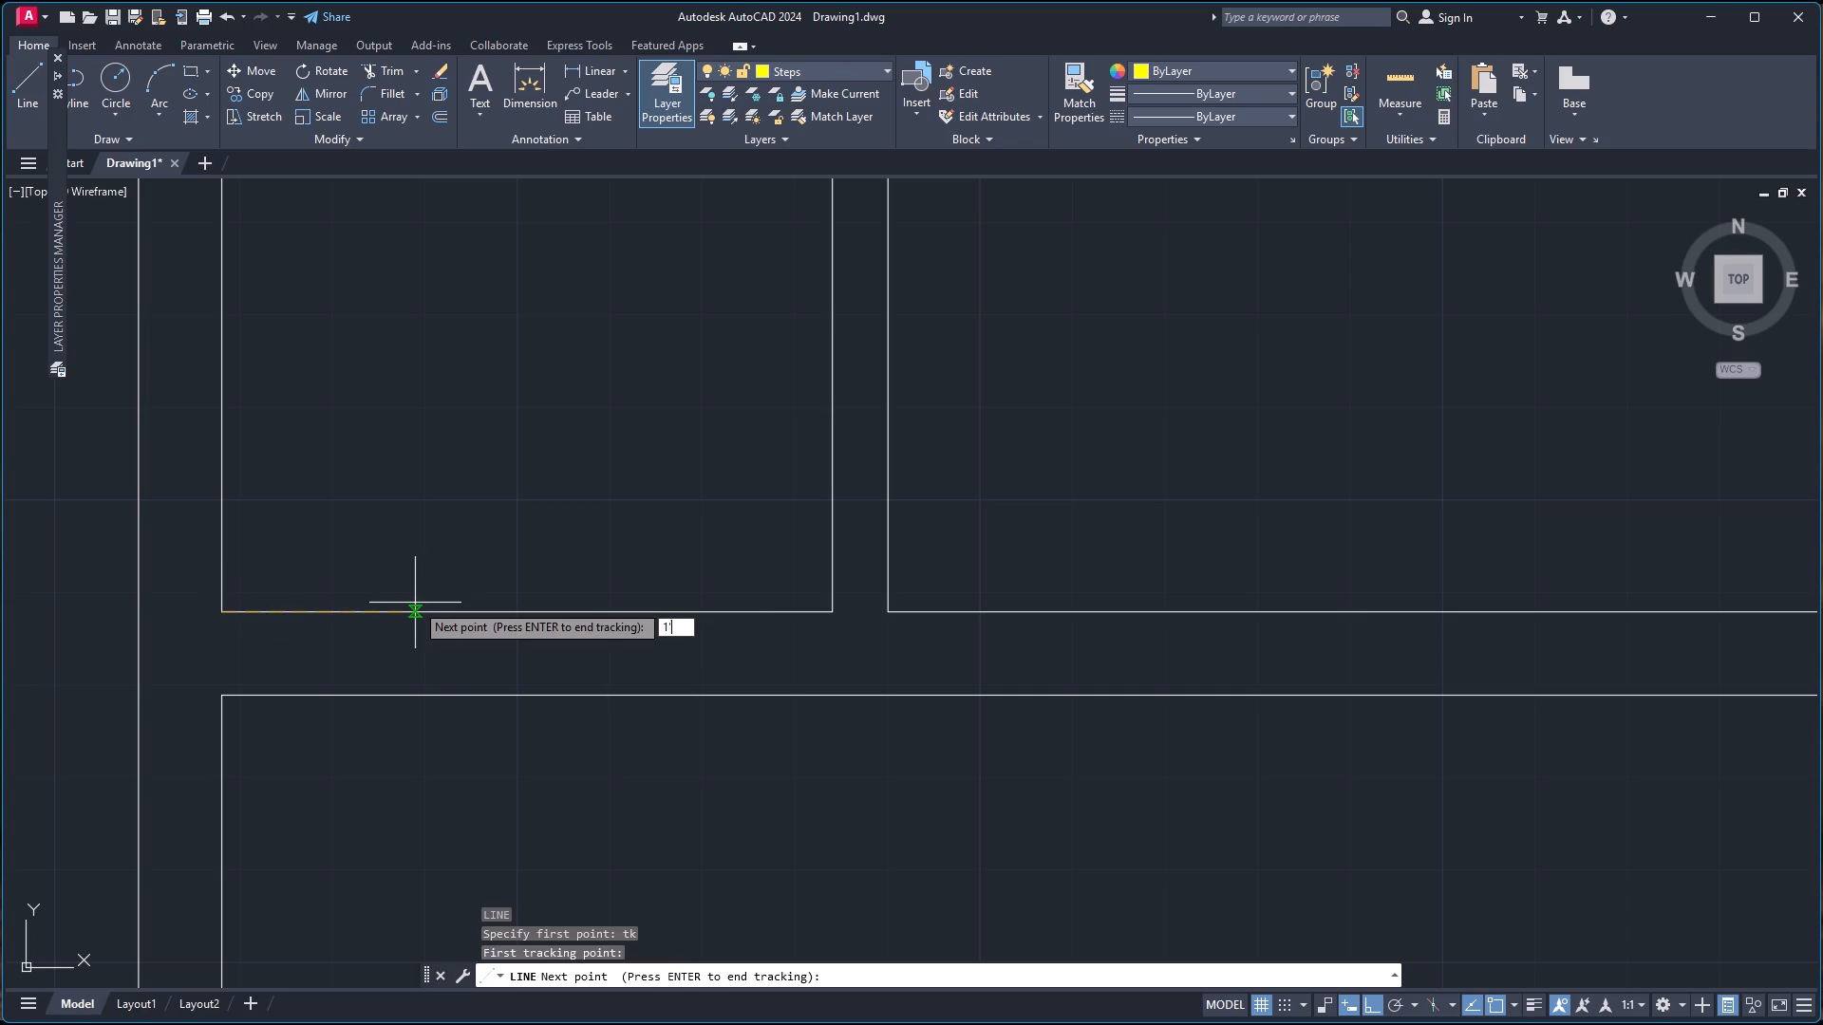
key(minus)
key(6)
key(Return)
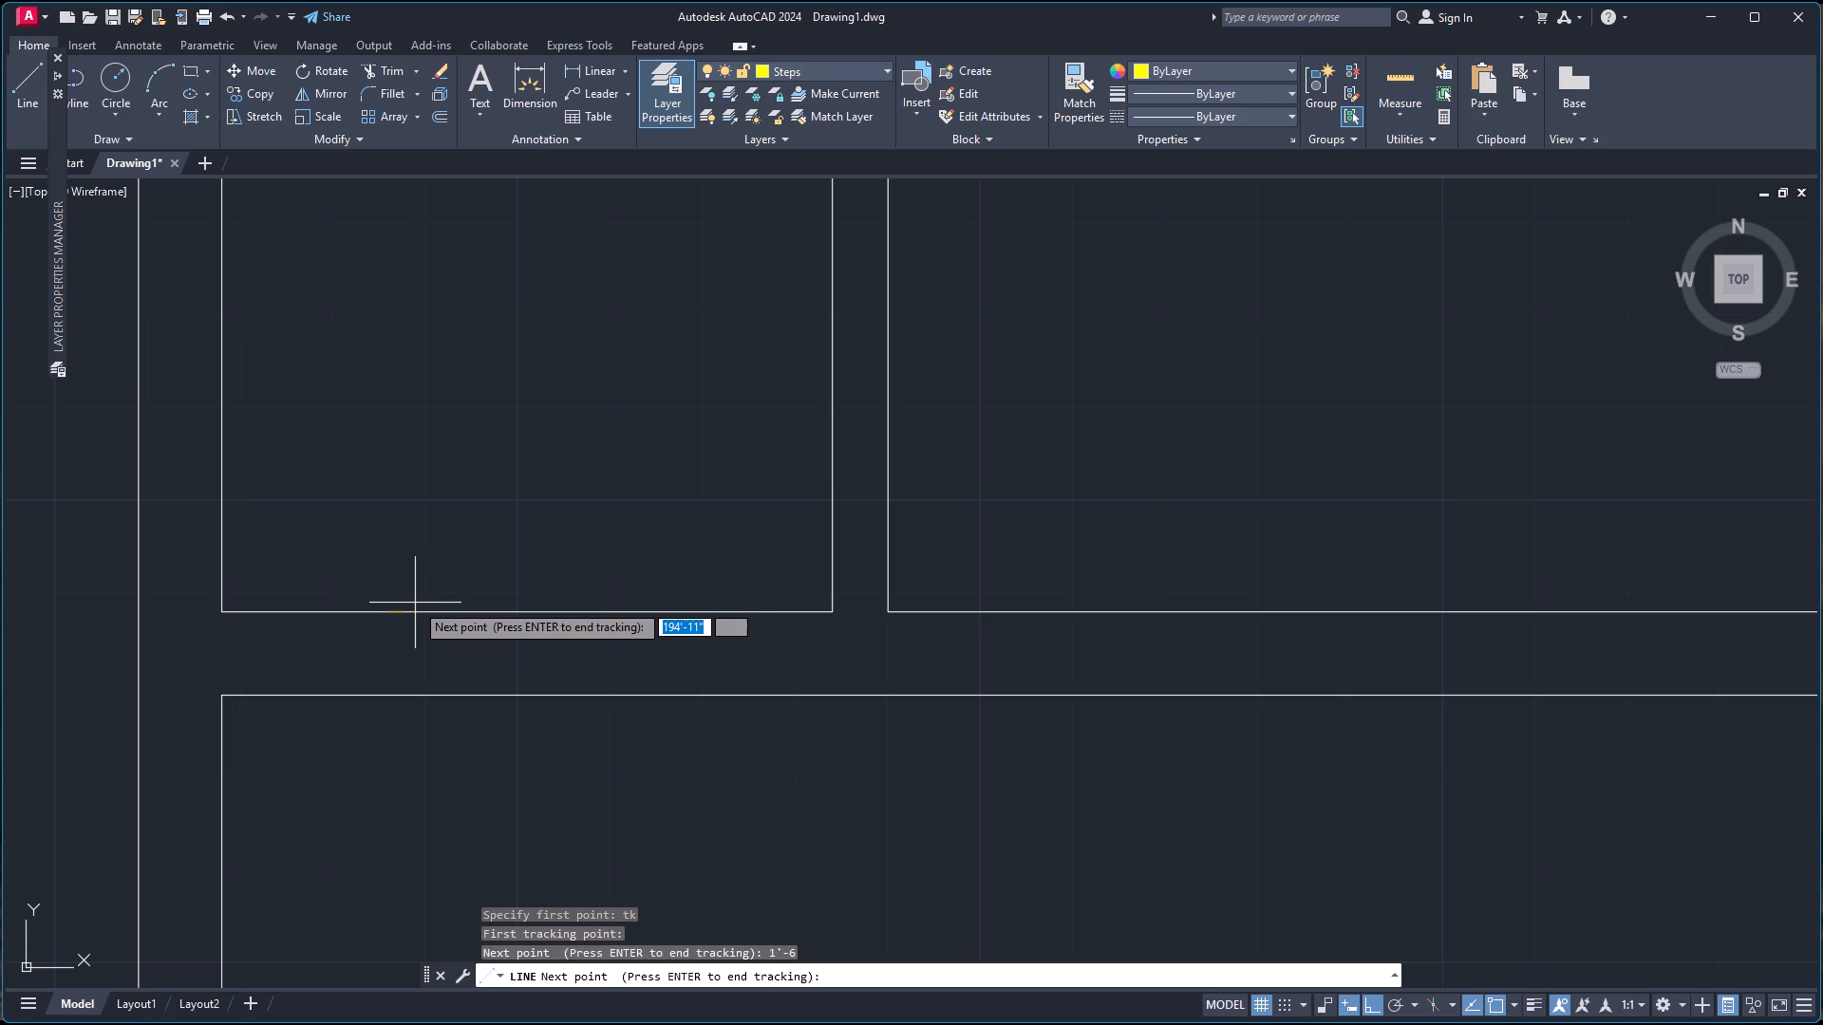
key(Return)
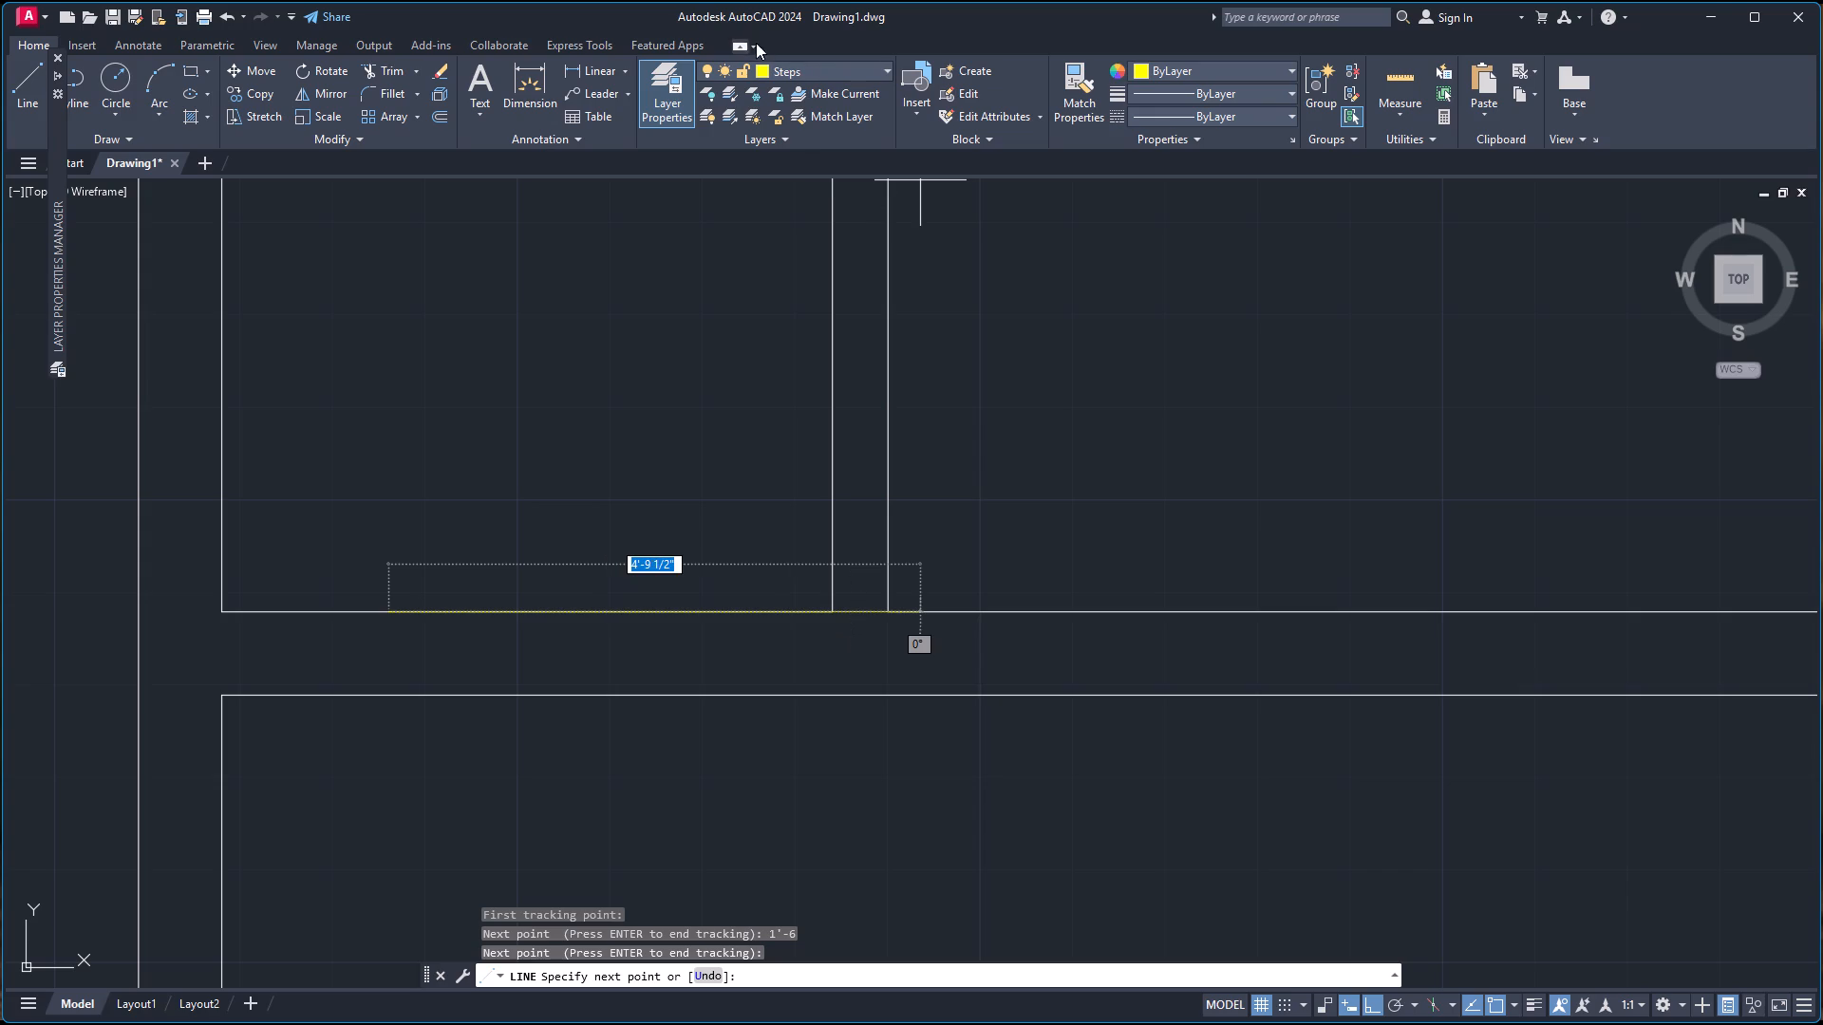
click(835, 68)
click(812, 90)
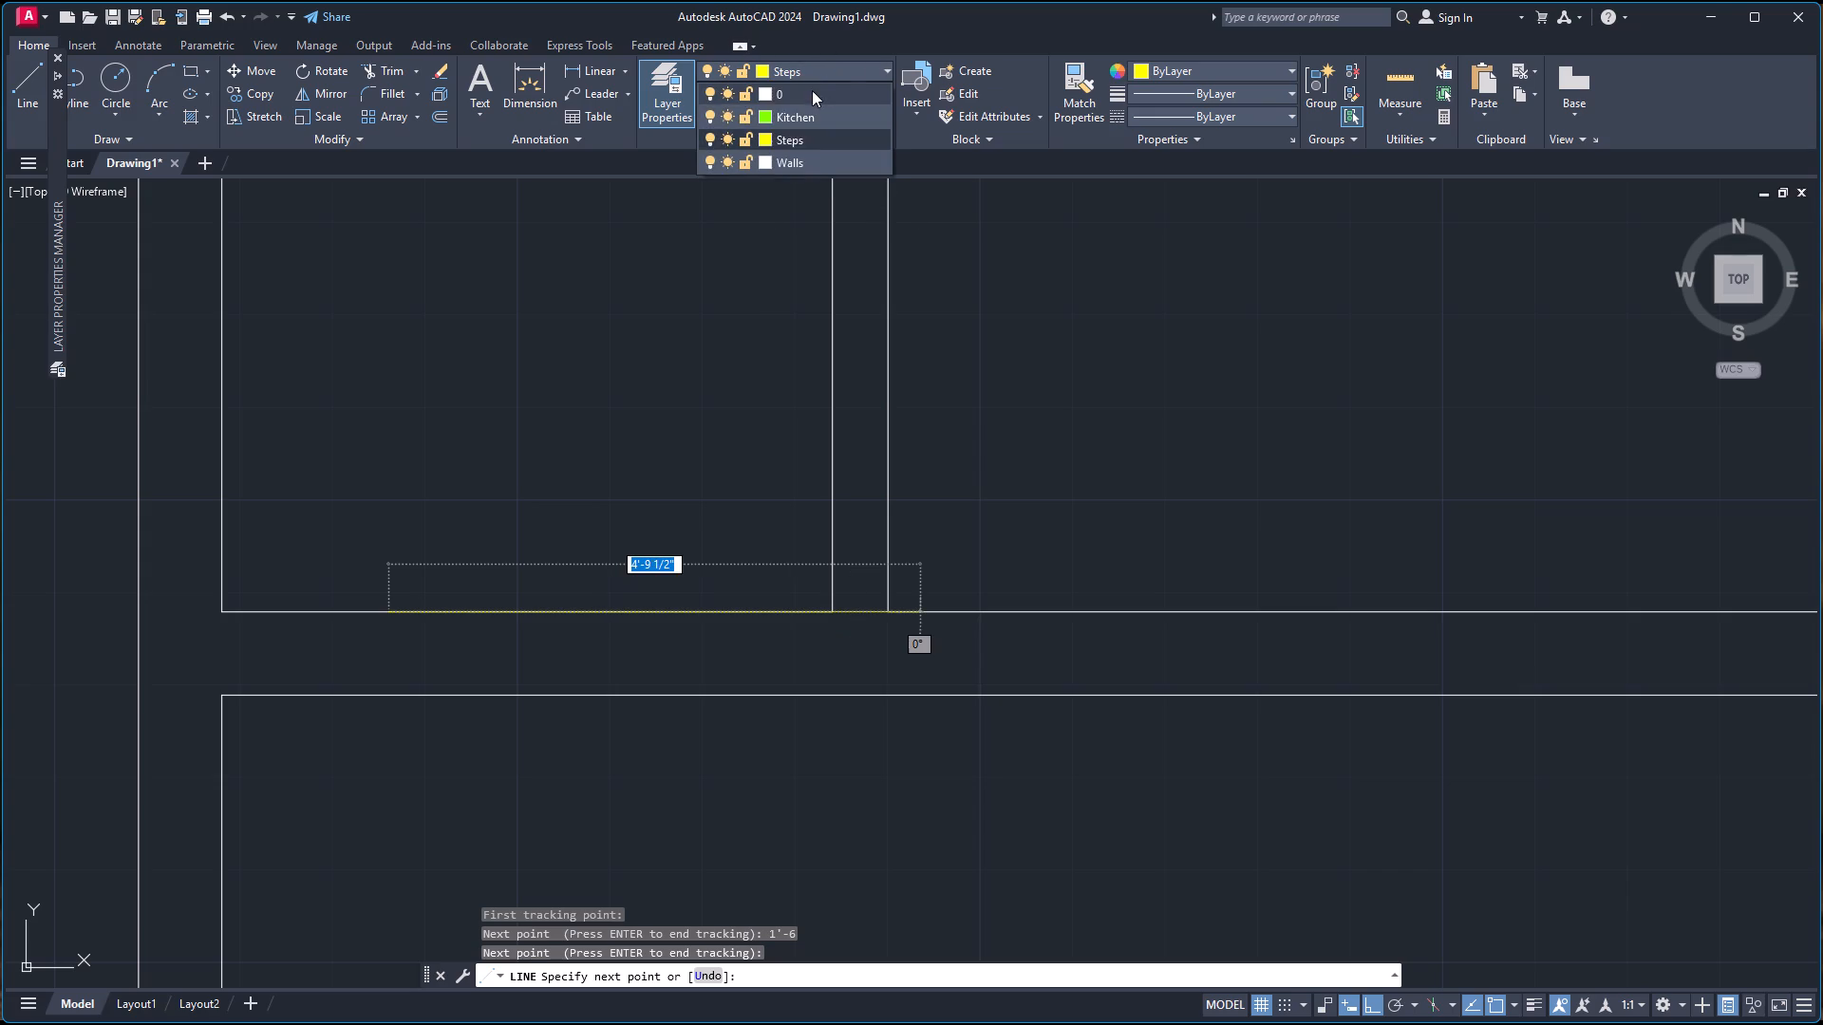
click(1189, 72)
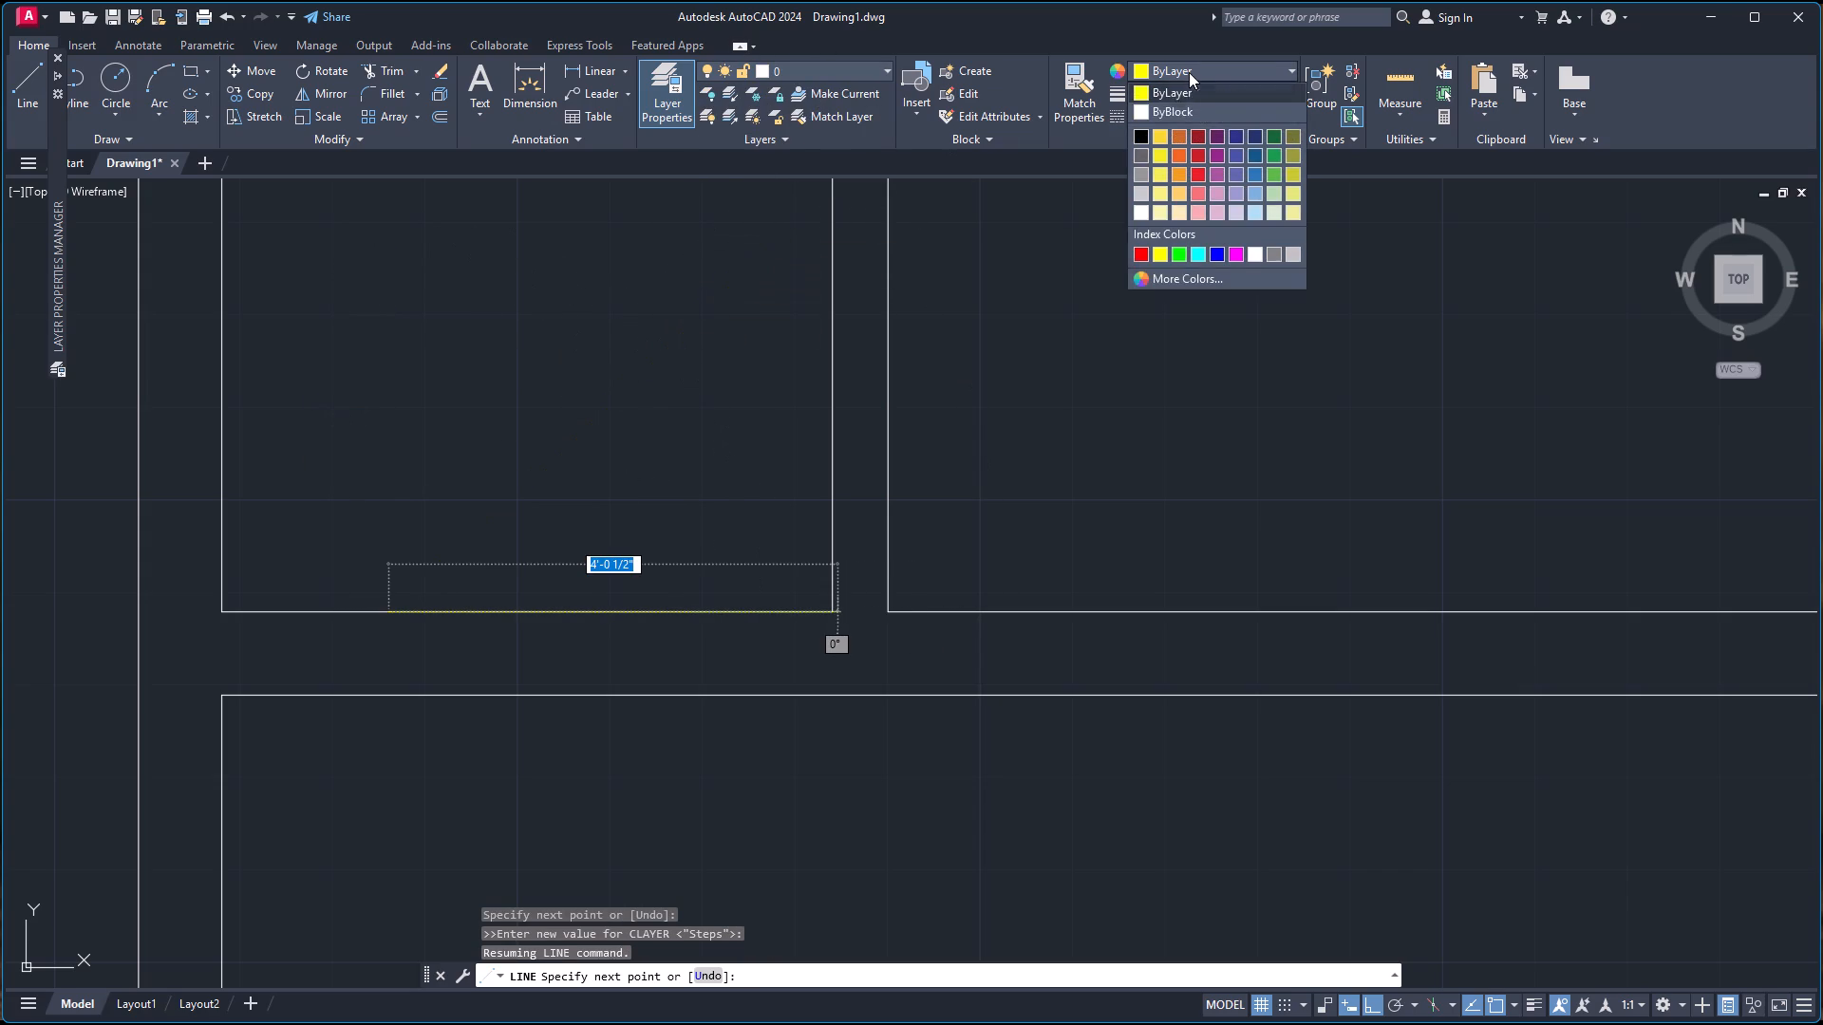
click(1171, 108)
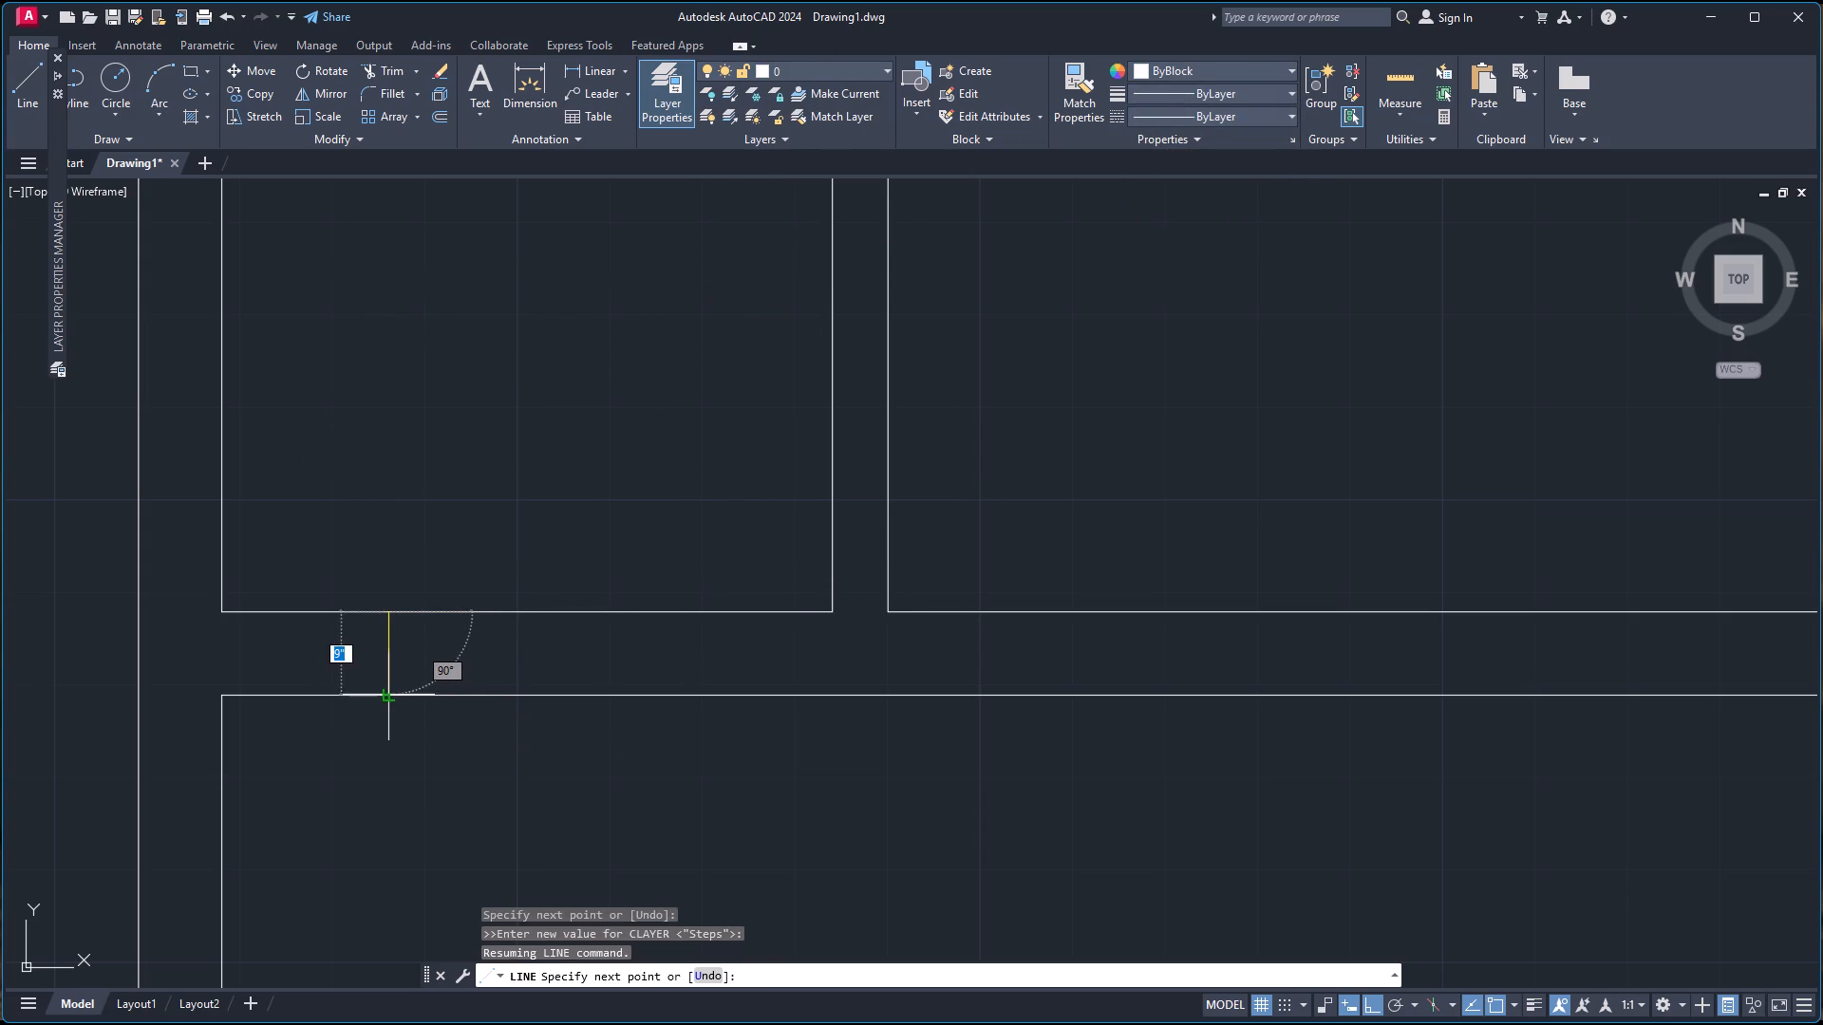
click(391, 699)
key(space)
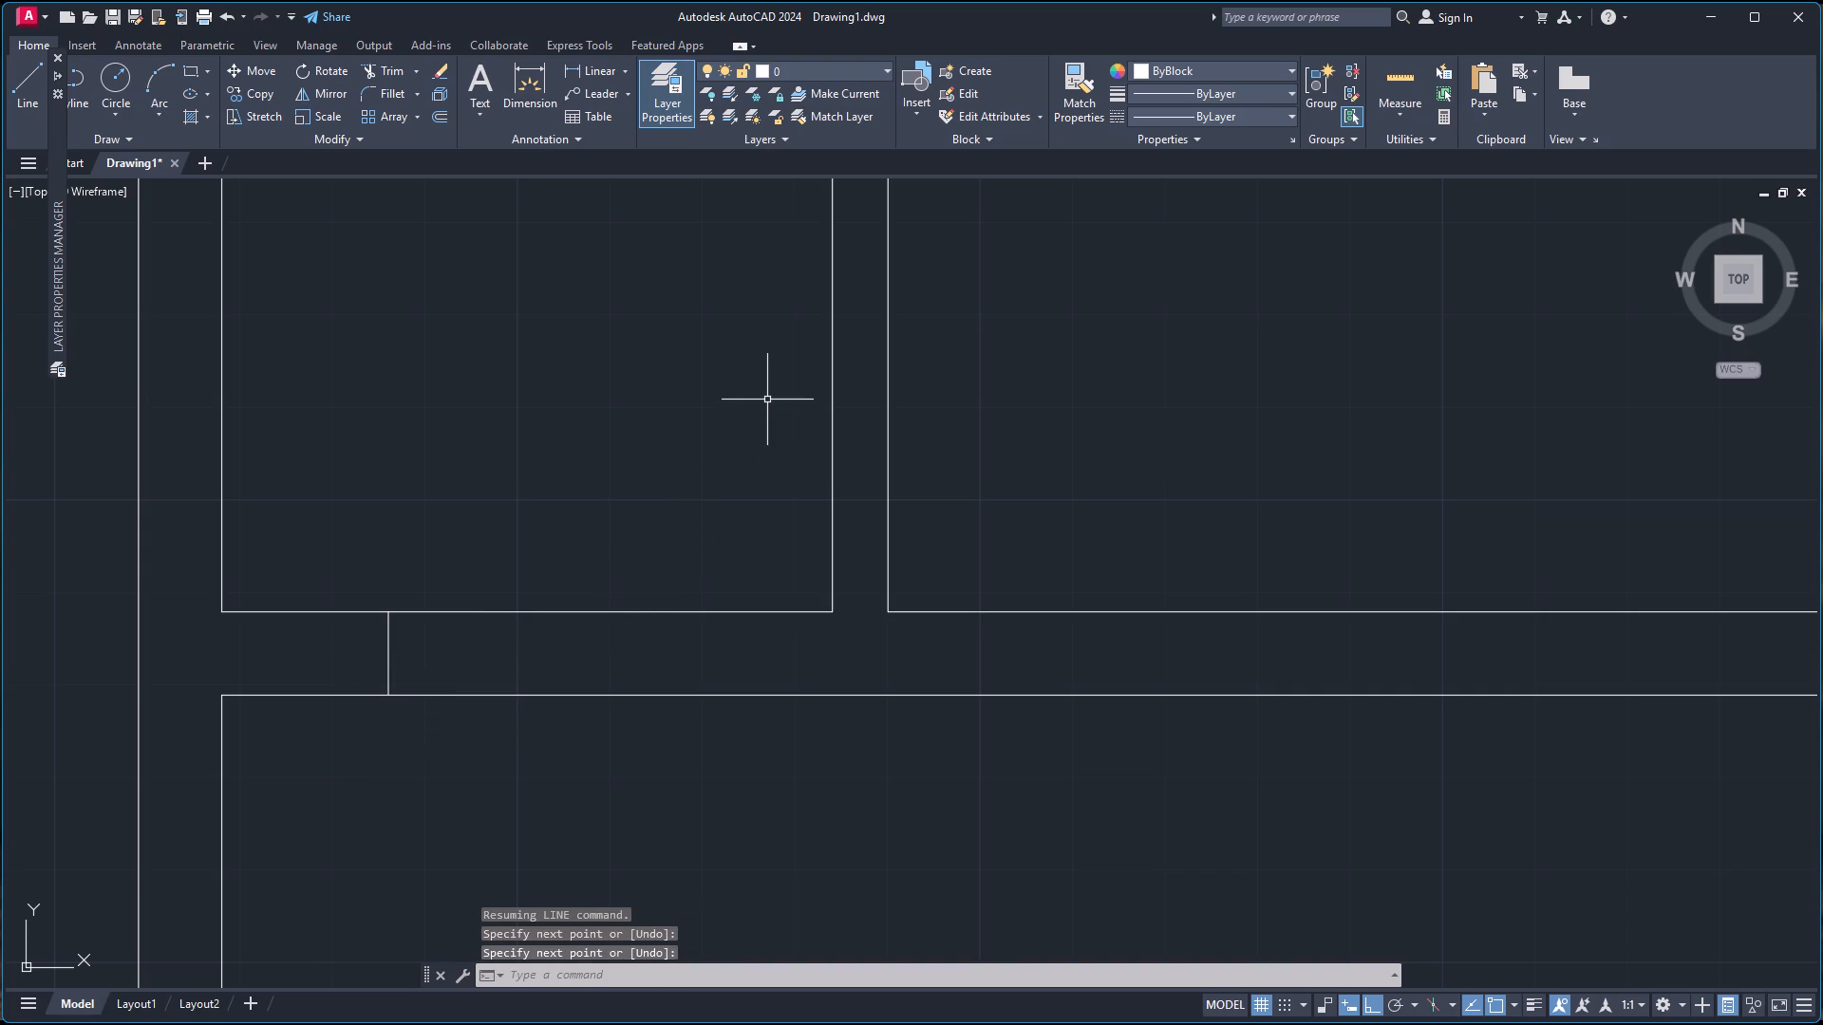
Draw a second line across the same wall, 1'-6" in from the small room's lower-right inner corner.
key(space)
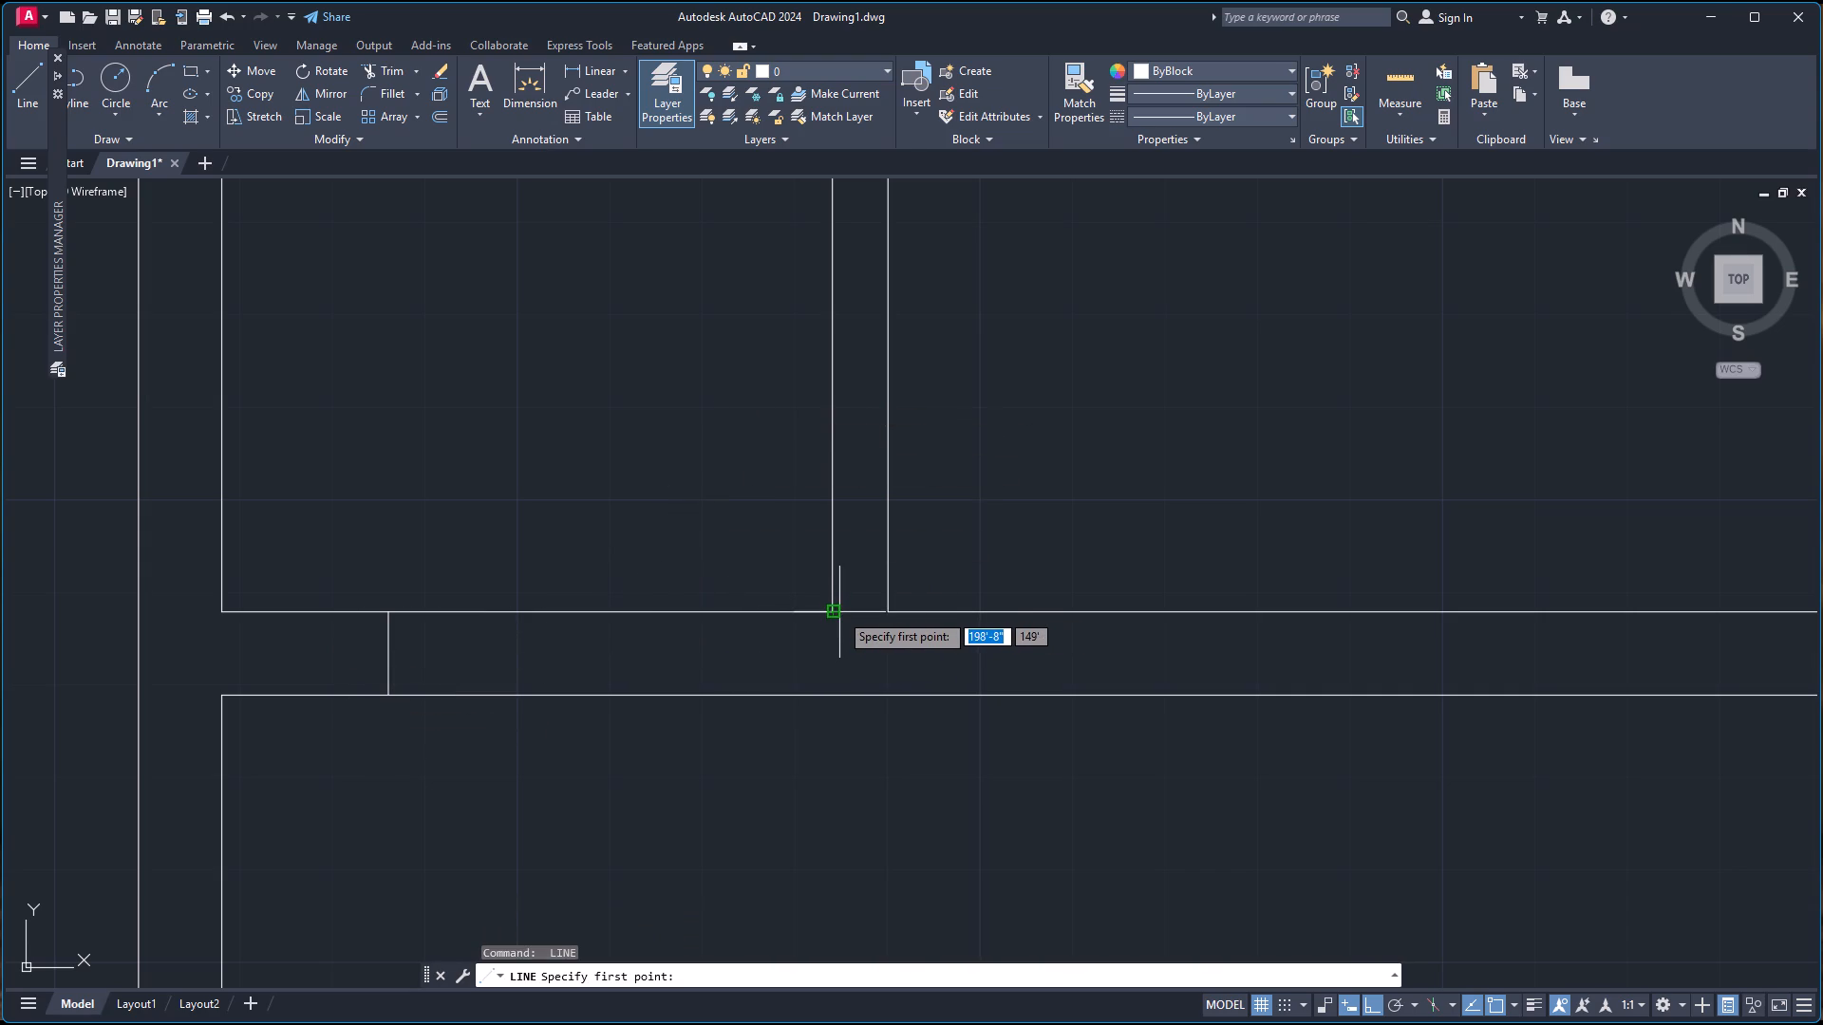
key(t)
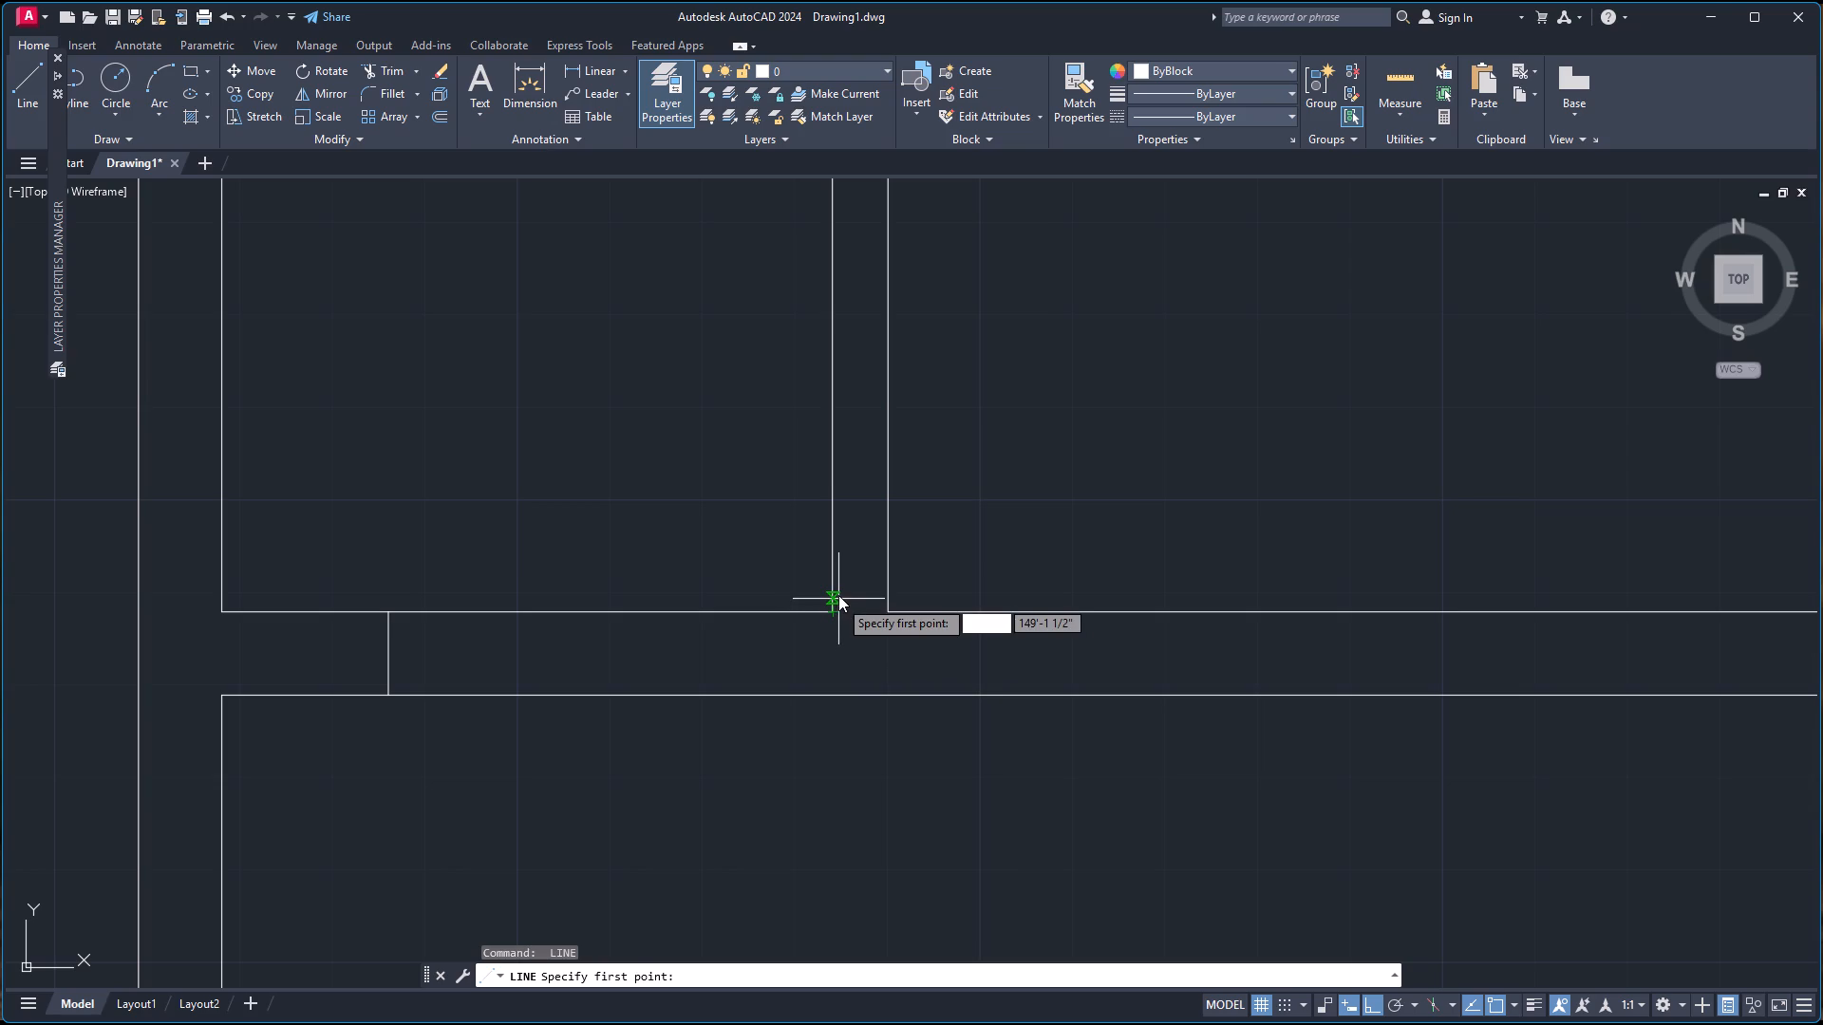
key(k)
key(Return)
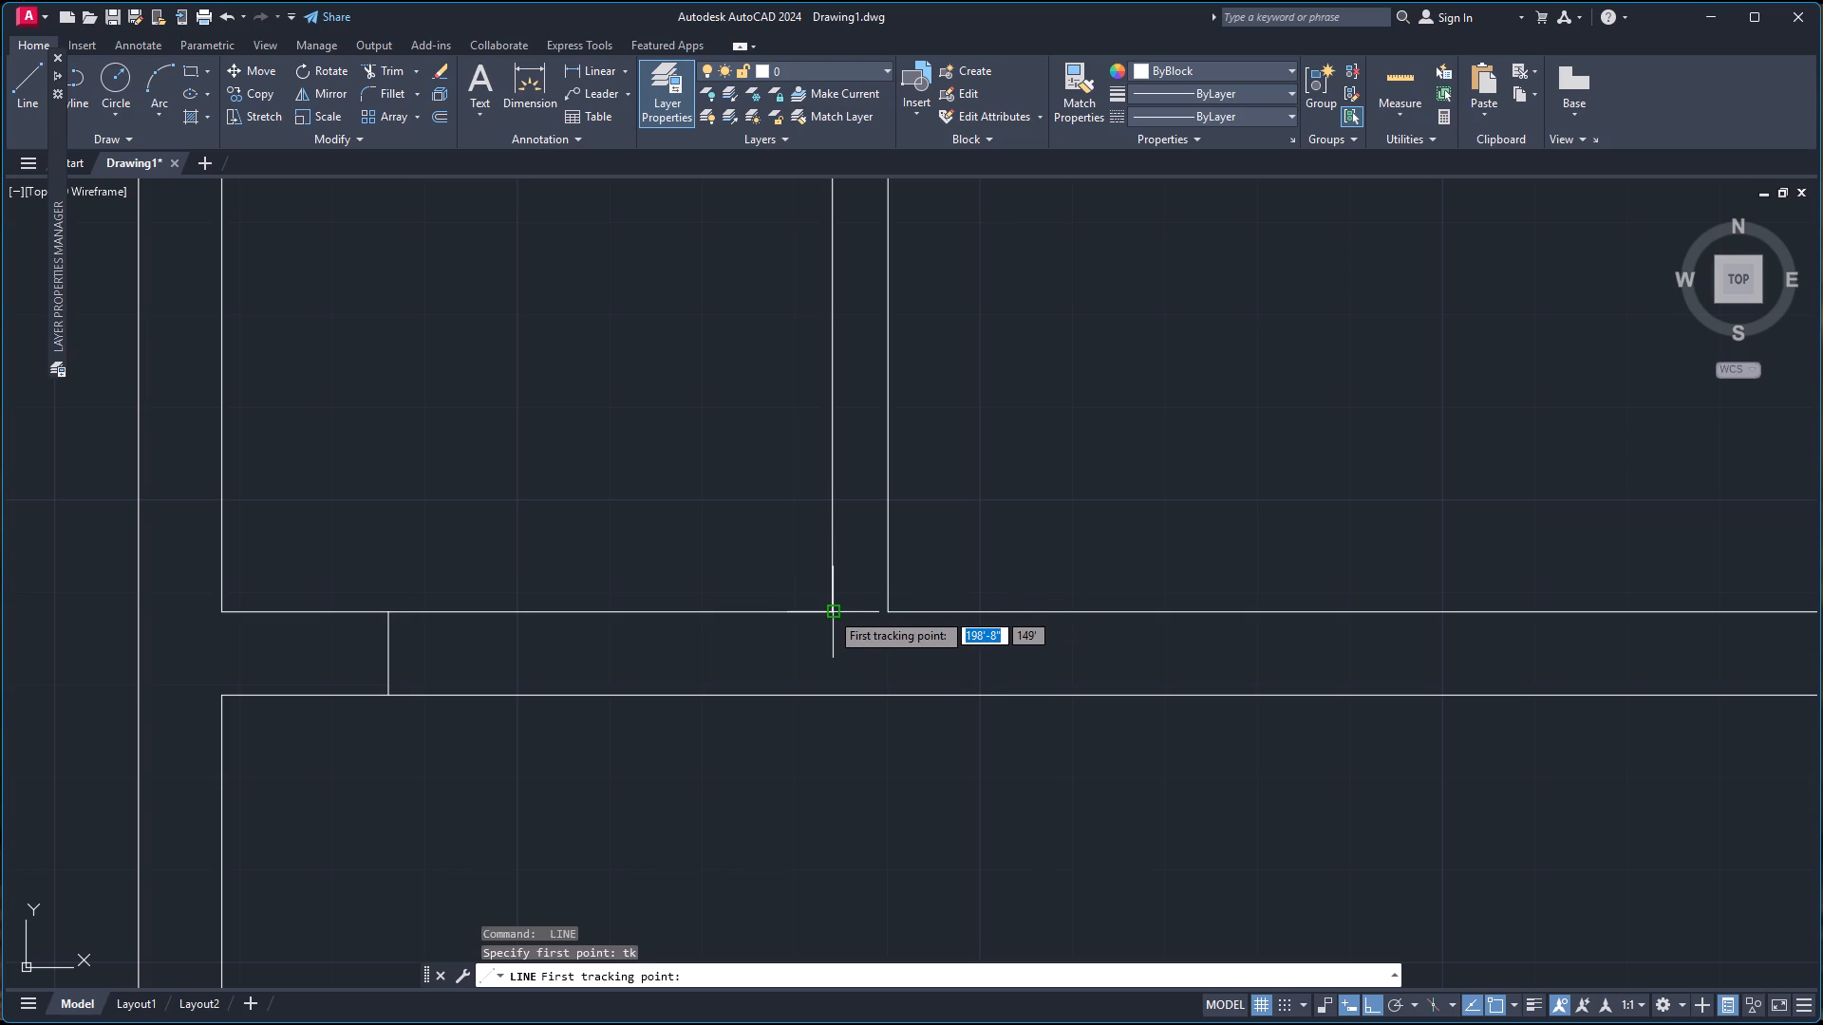
click(830, 611)
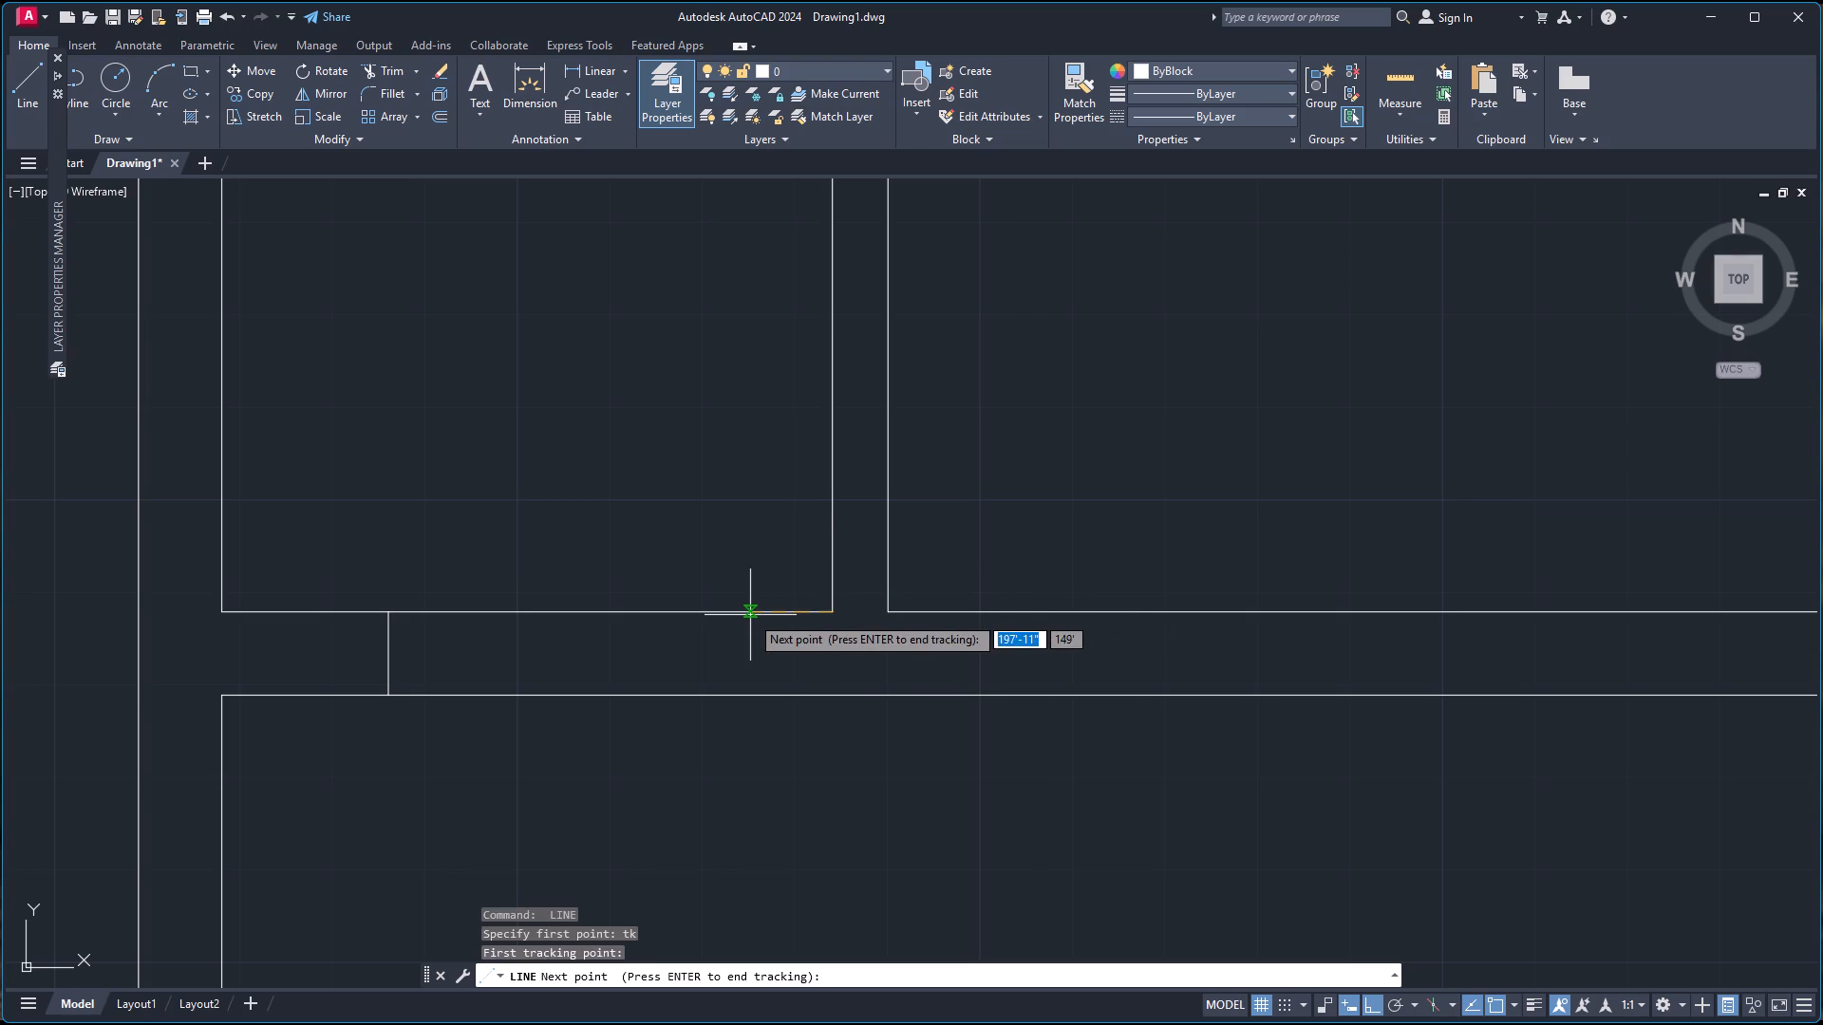
text(1'-)
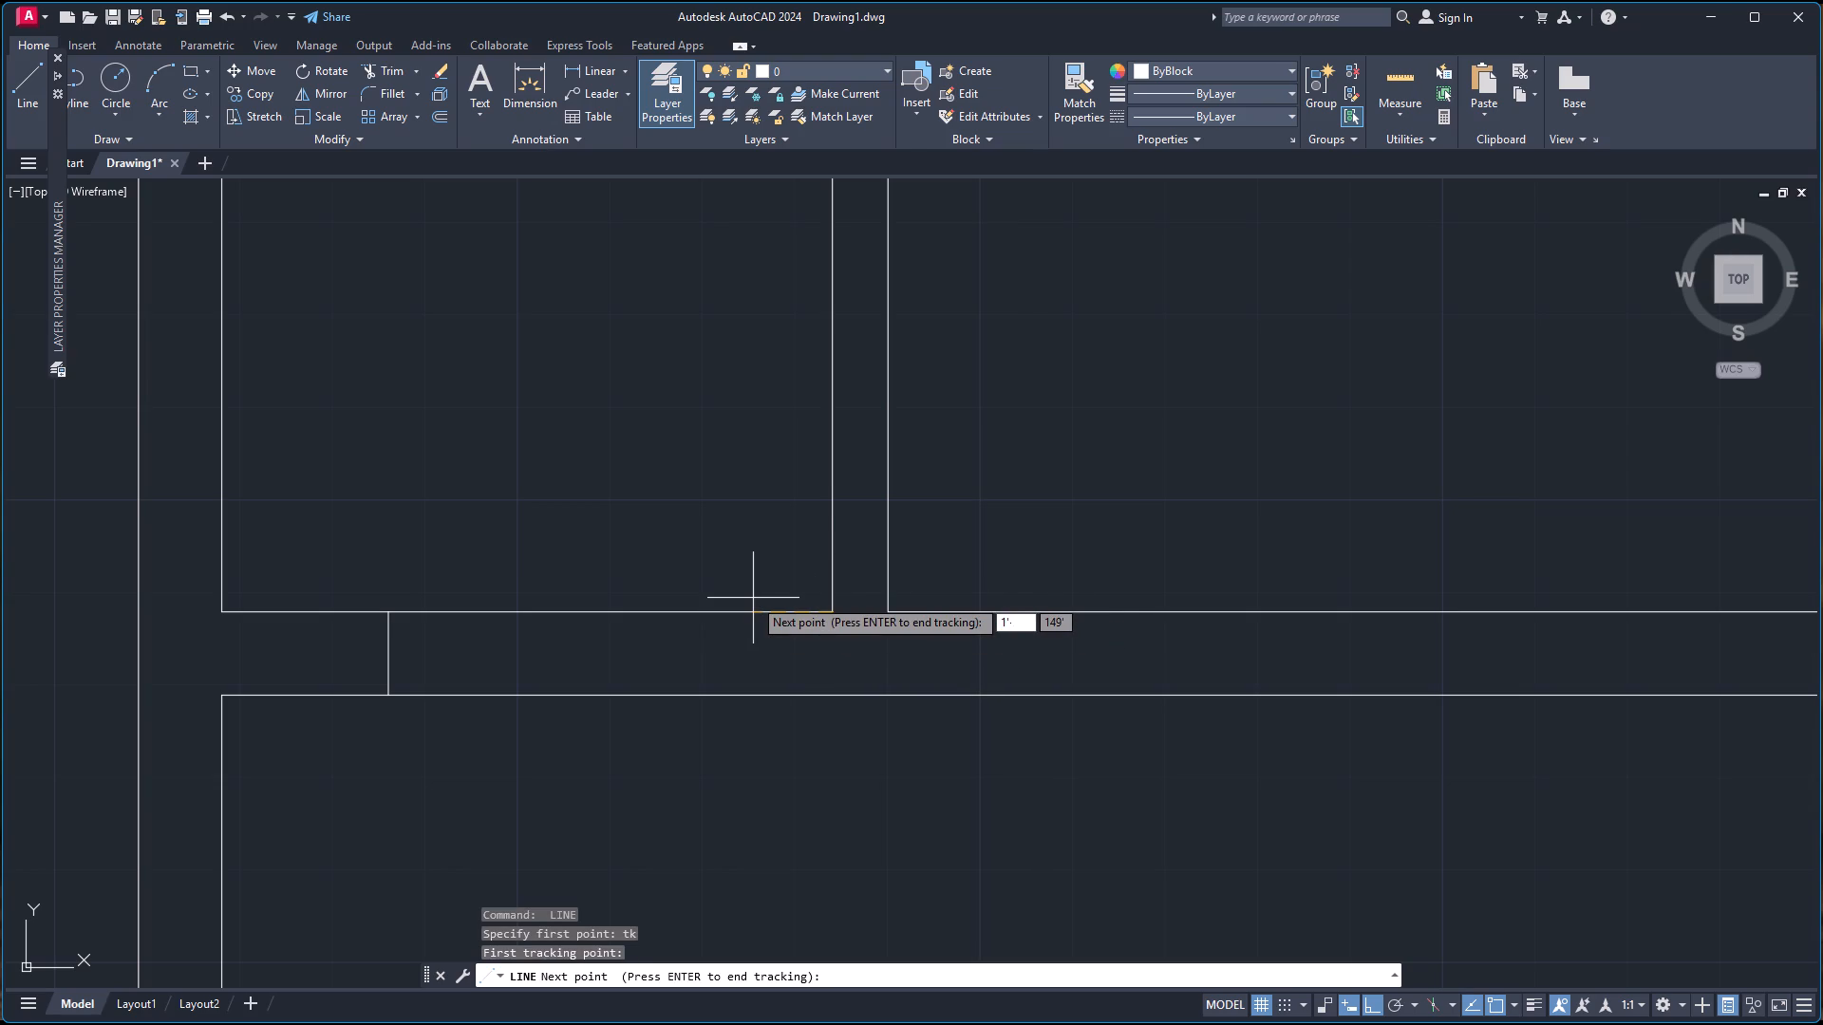
key(6)
key(Return)
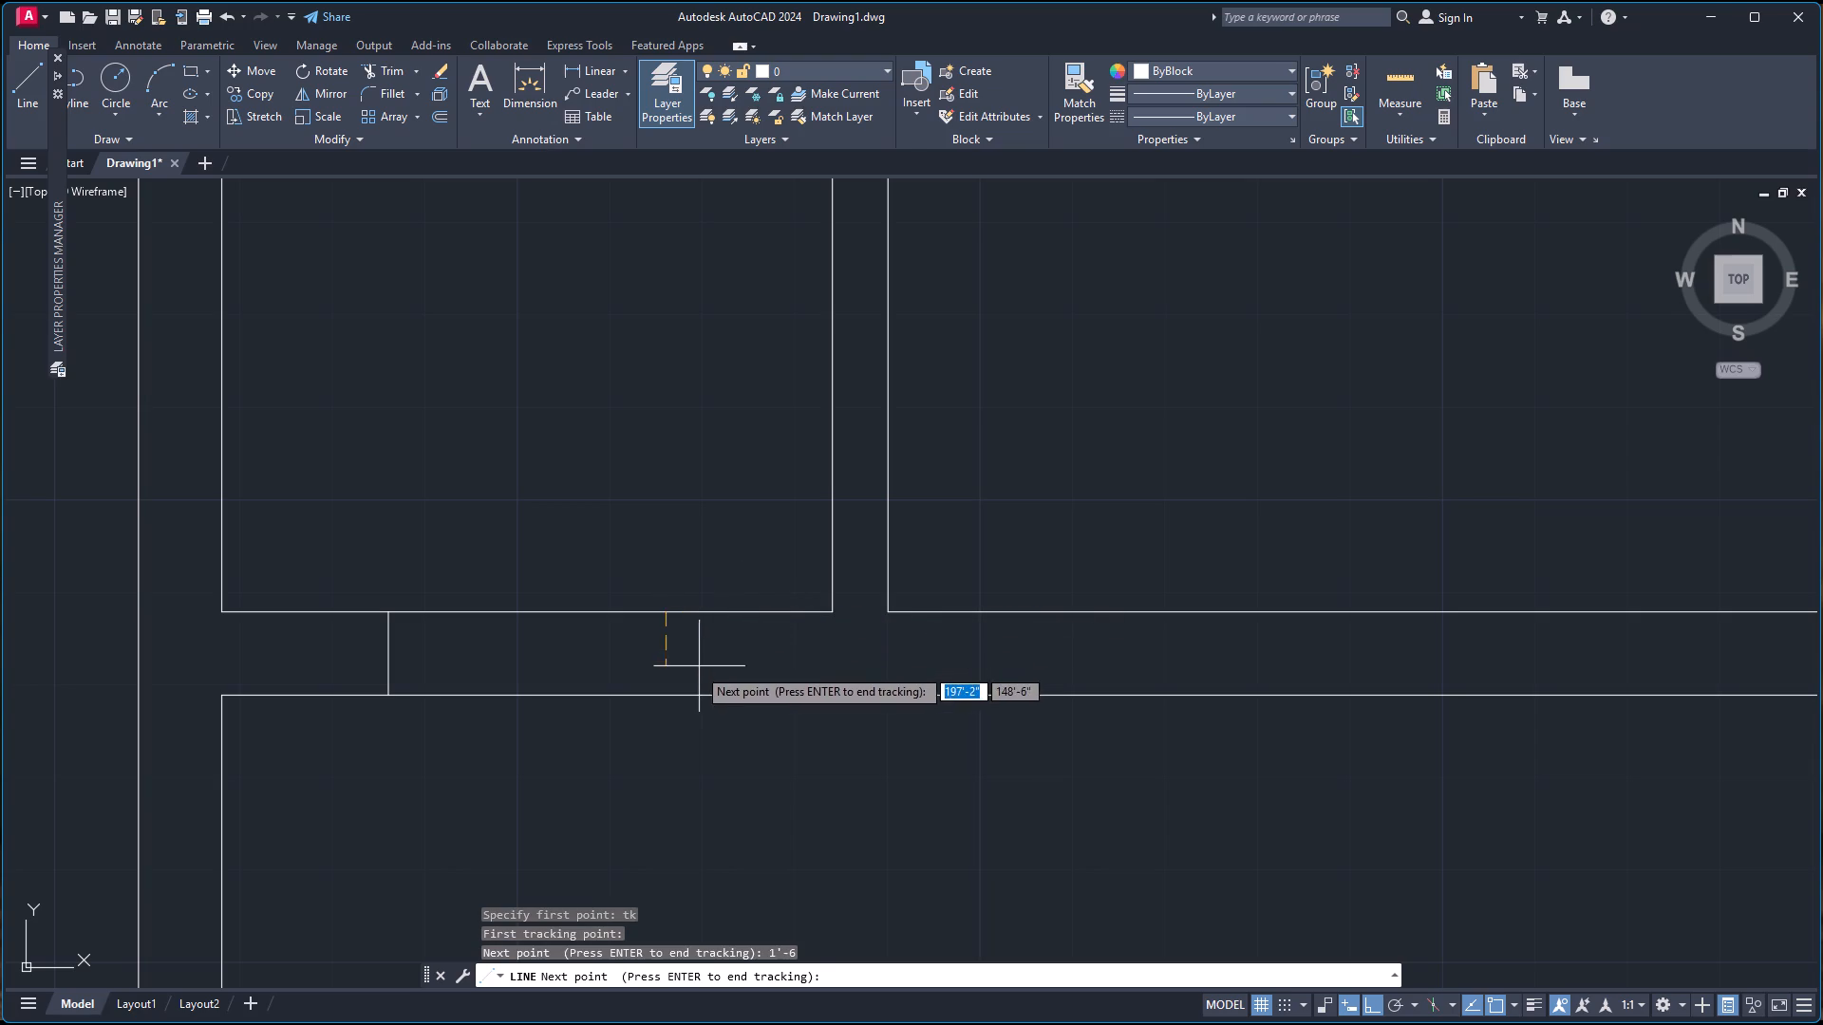
key(Return)
click(667, 694)
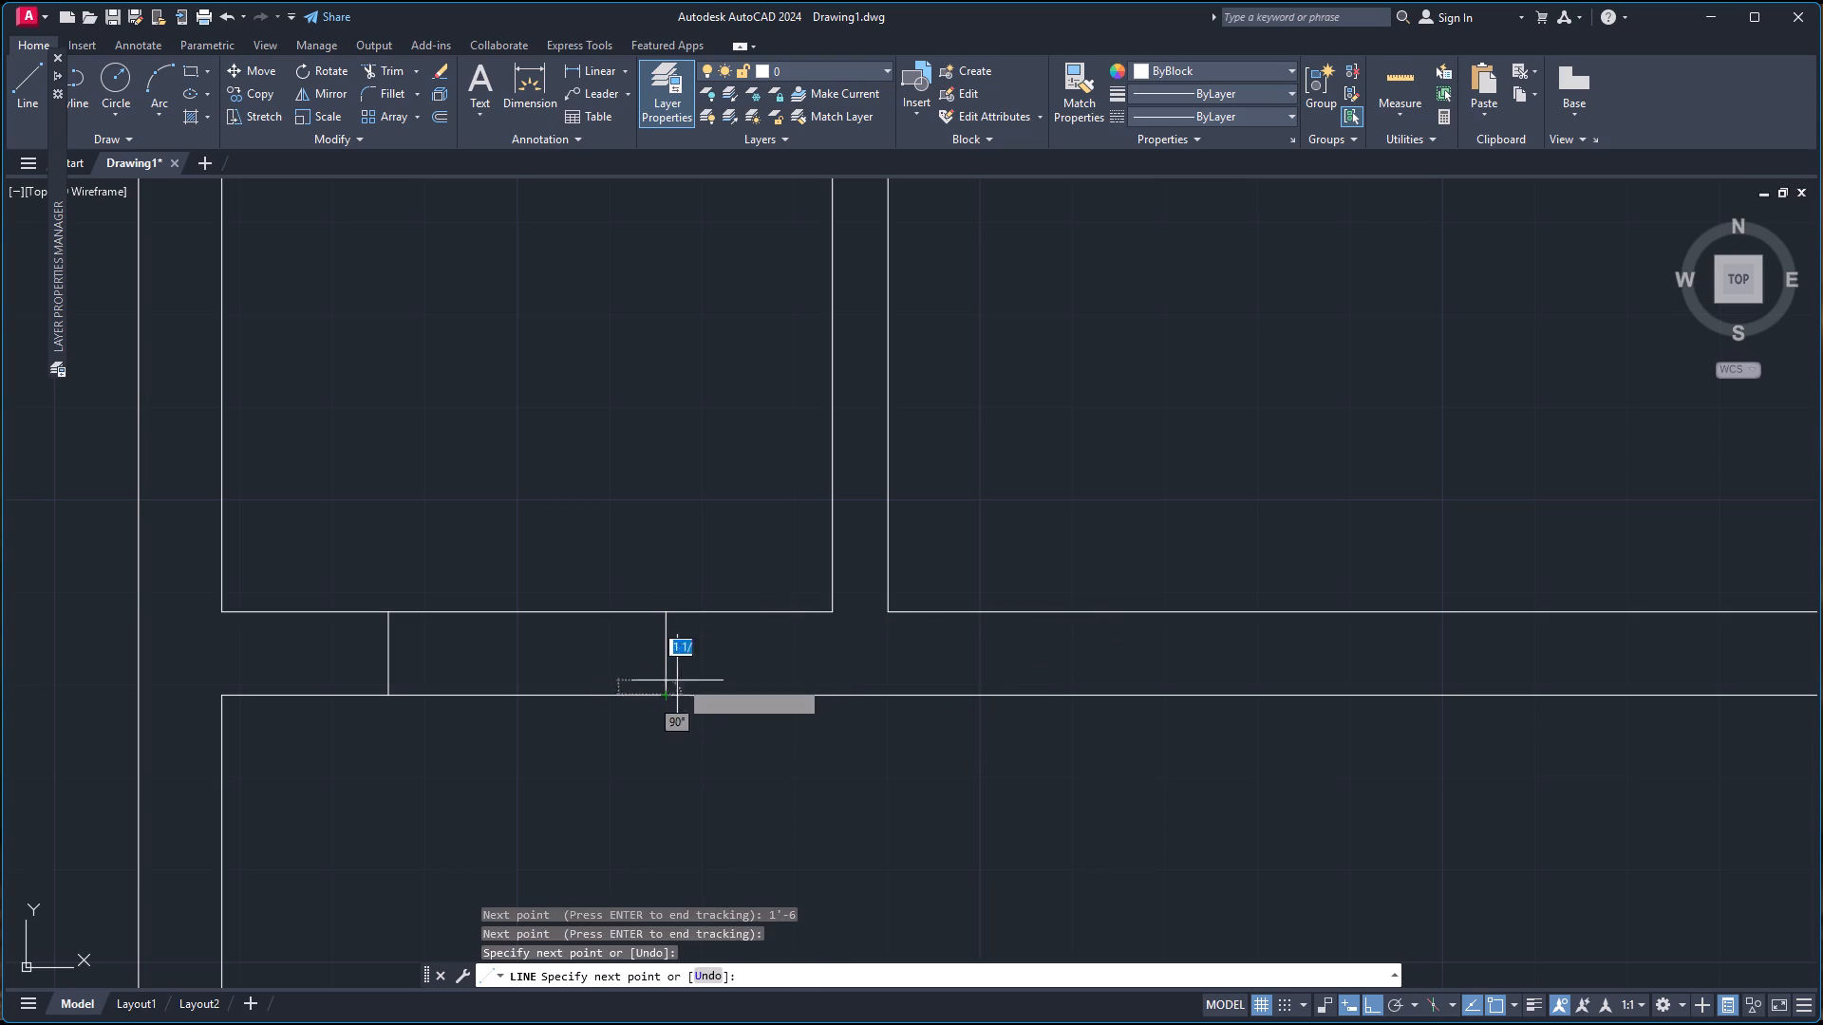
key(space)
Trim both wall lines between the two cross lines to open a gap between the small room and the large room.
key(t)
key(r)
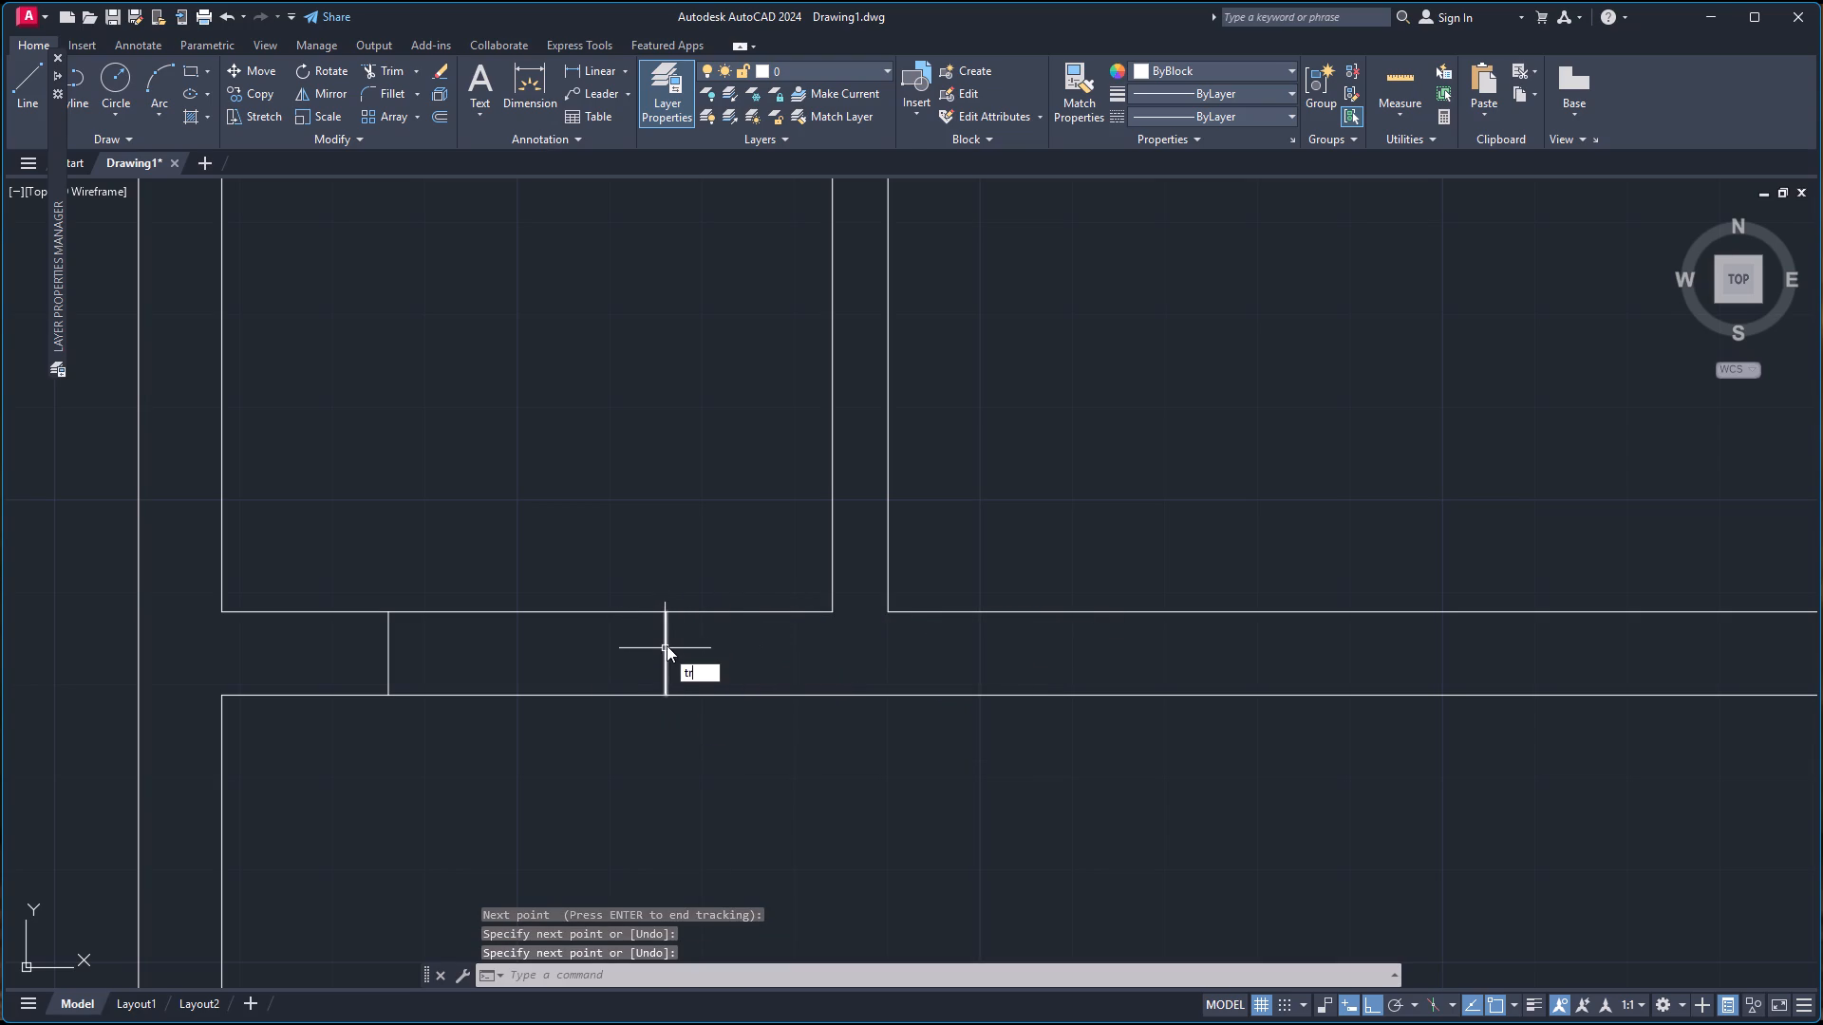
key(Return)
click(581, 556)
click(585, 736)
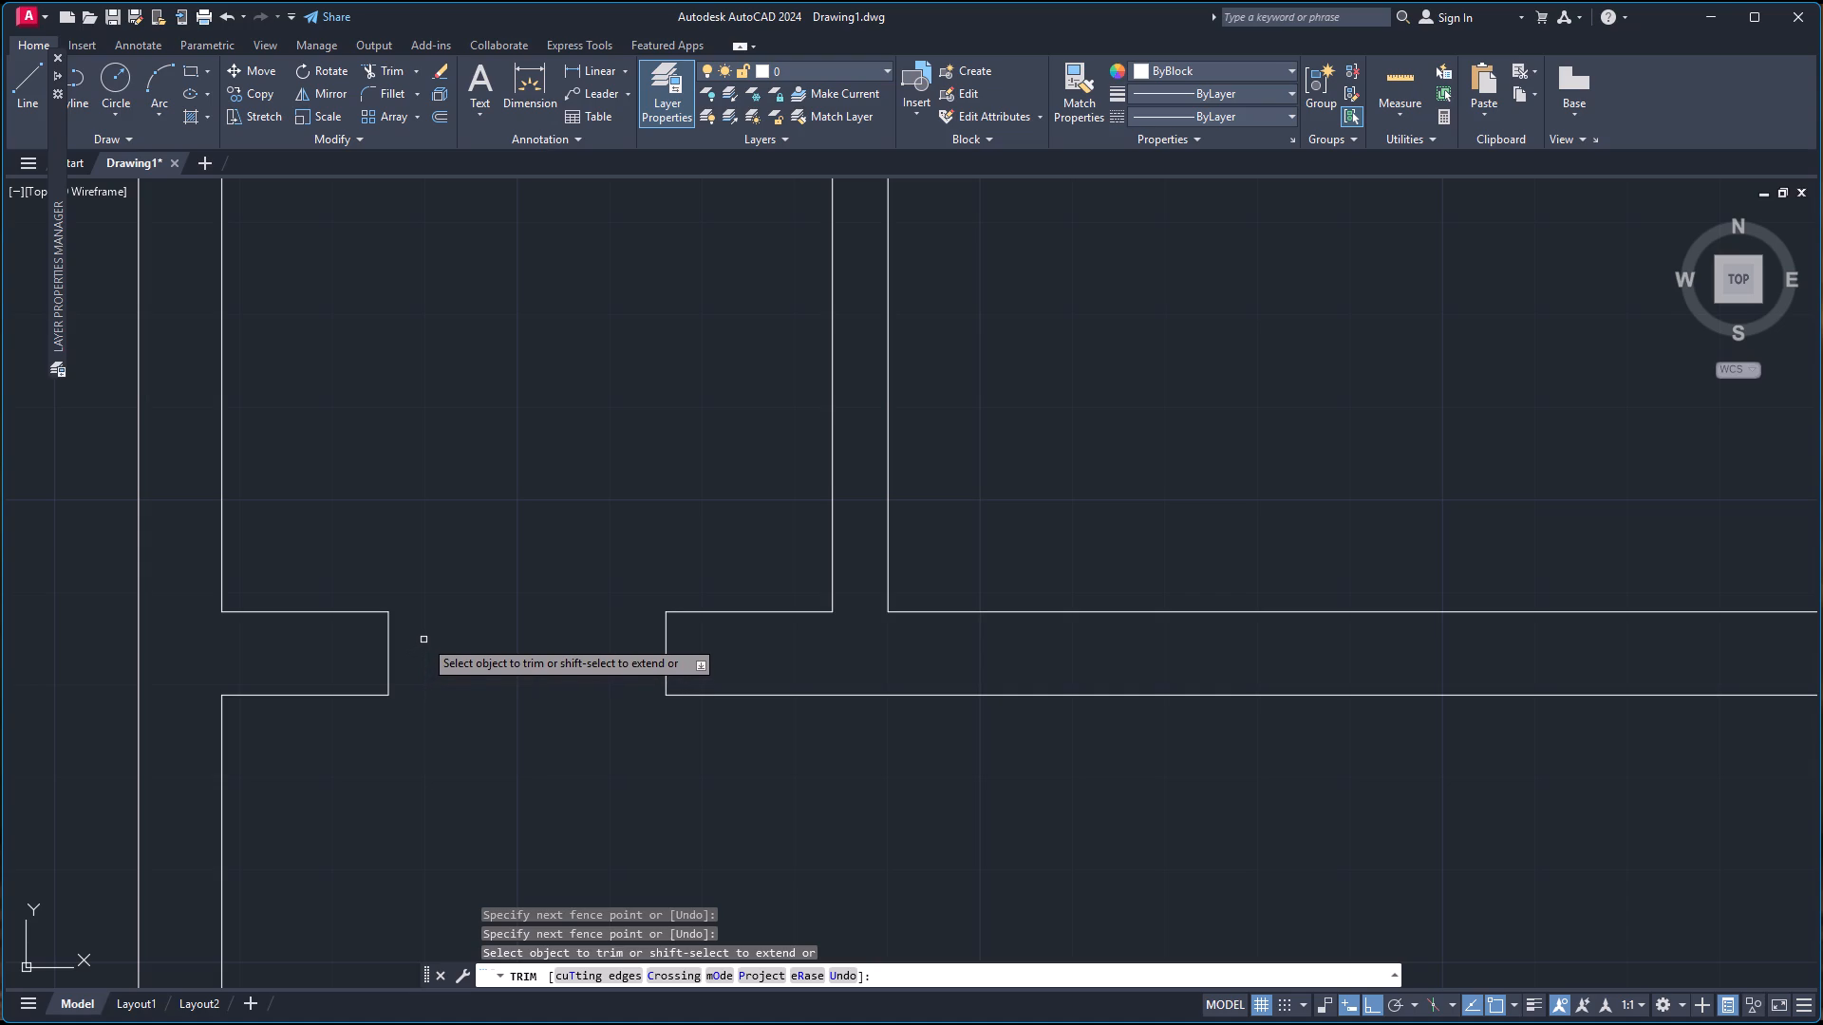
key(l)
key(Escape)
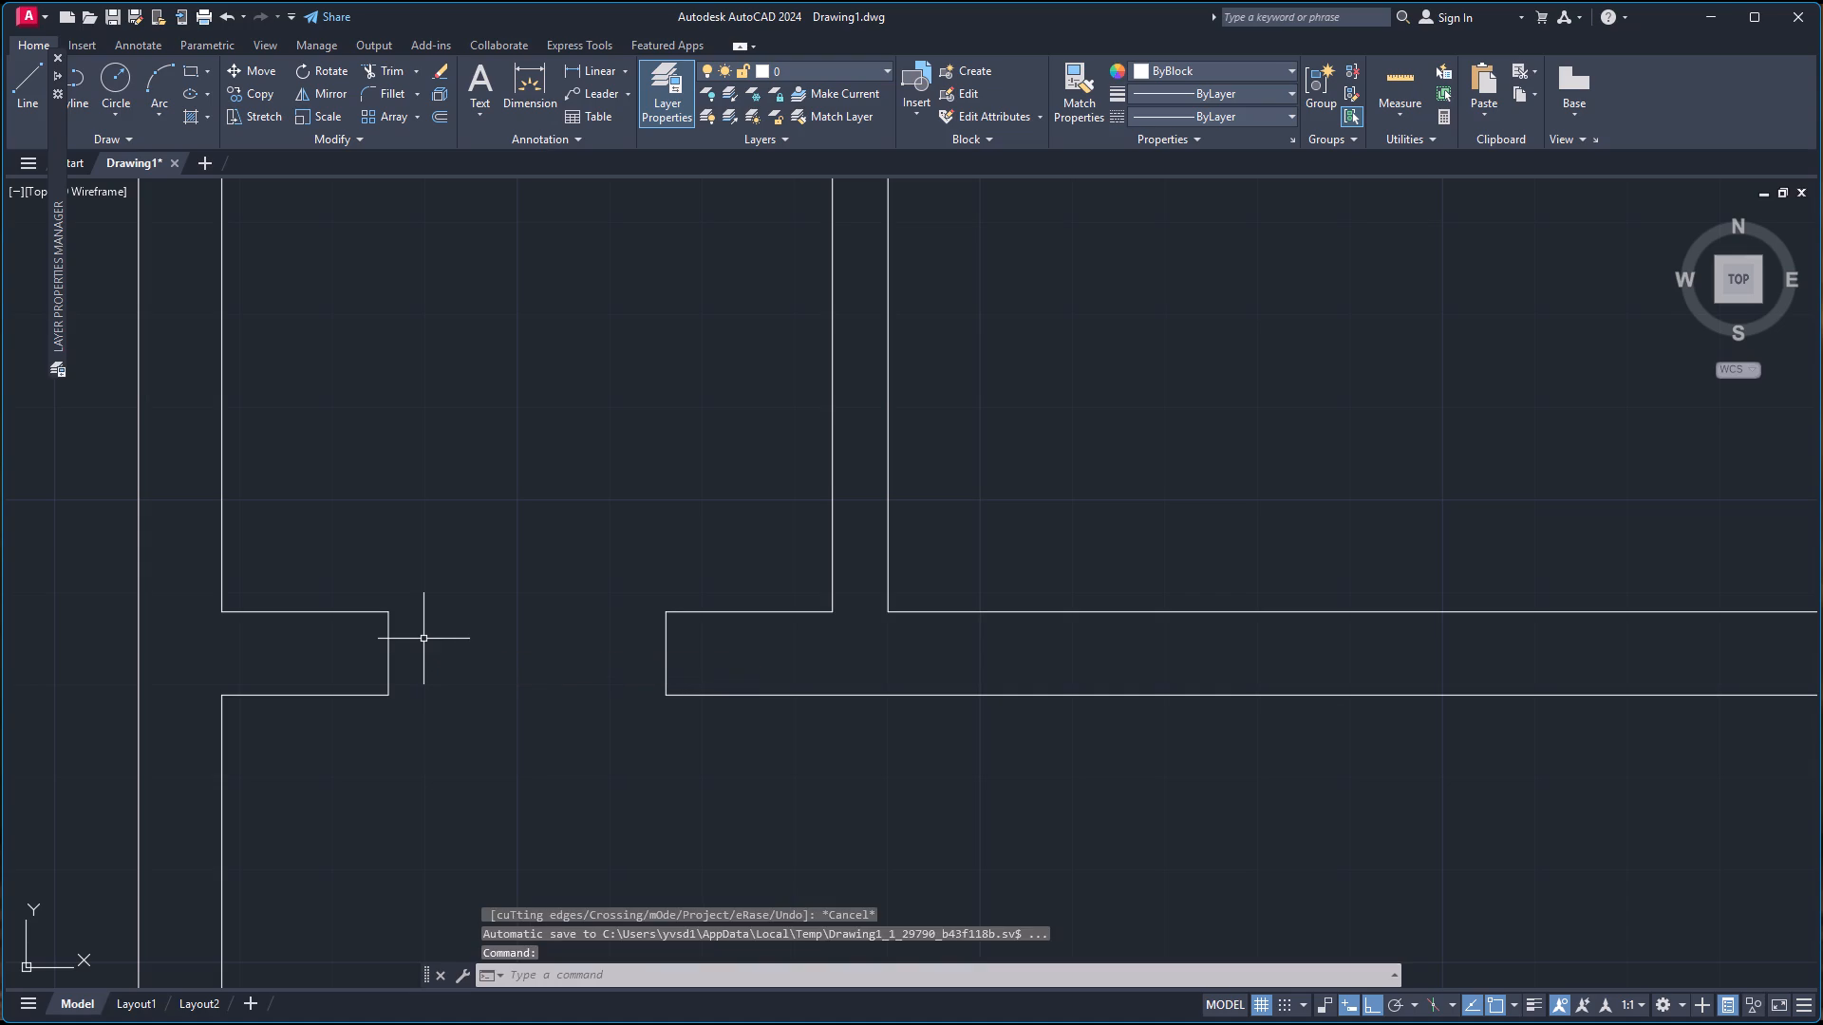
Draw a 1'-3" horizontal line from the midpoint of the opening's left jamb into the opening.
key(l)
key(Return)
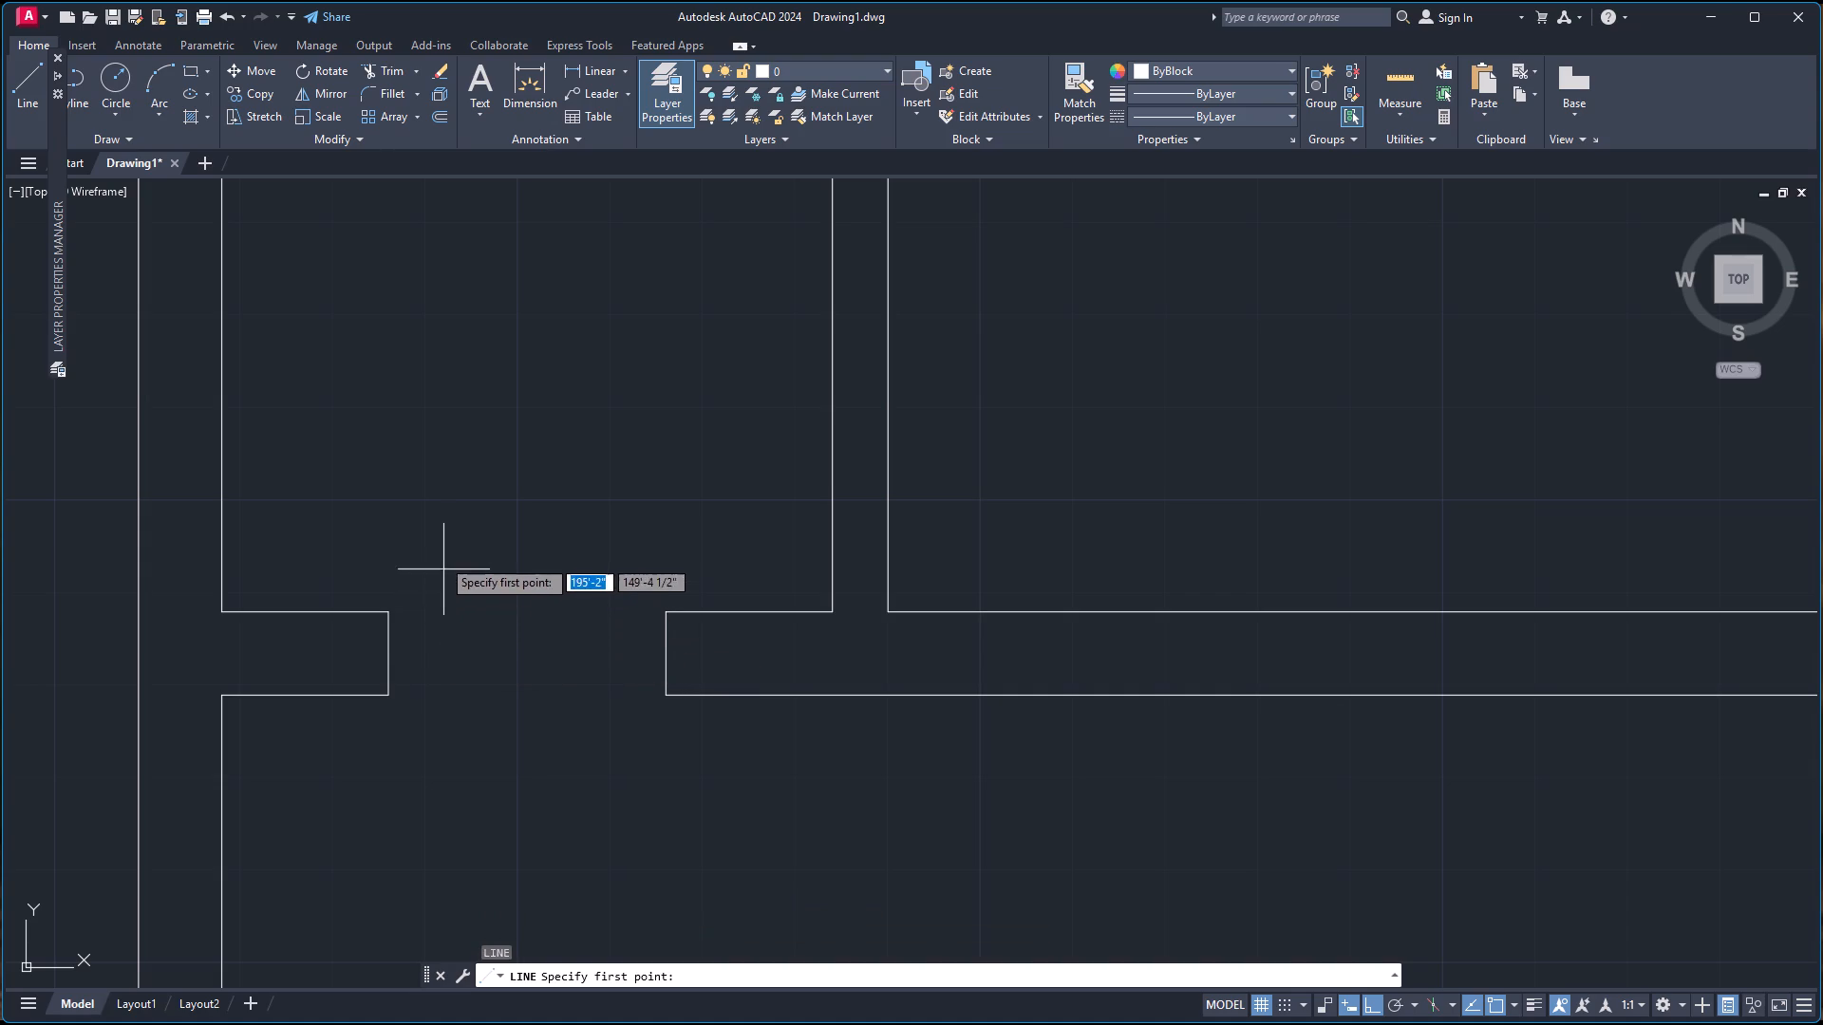
scroll(416, 617, up, 1)
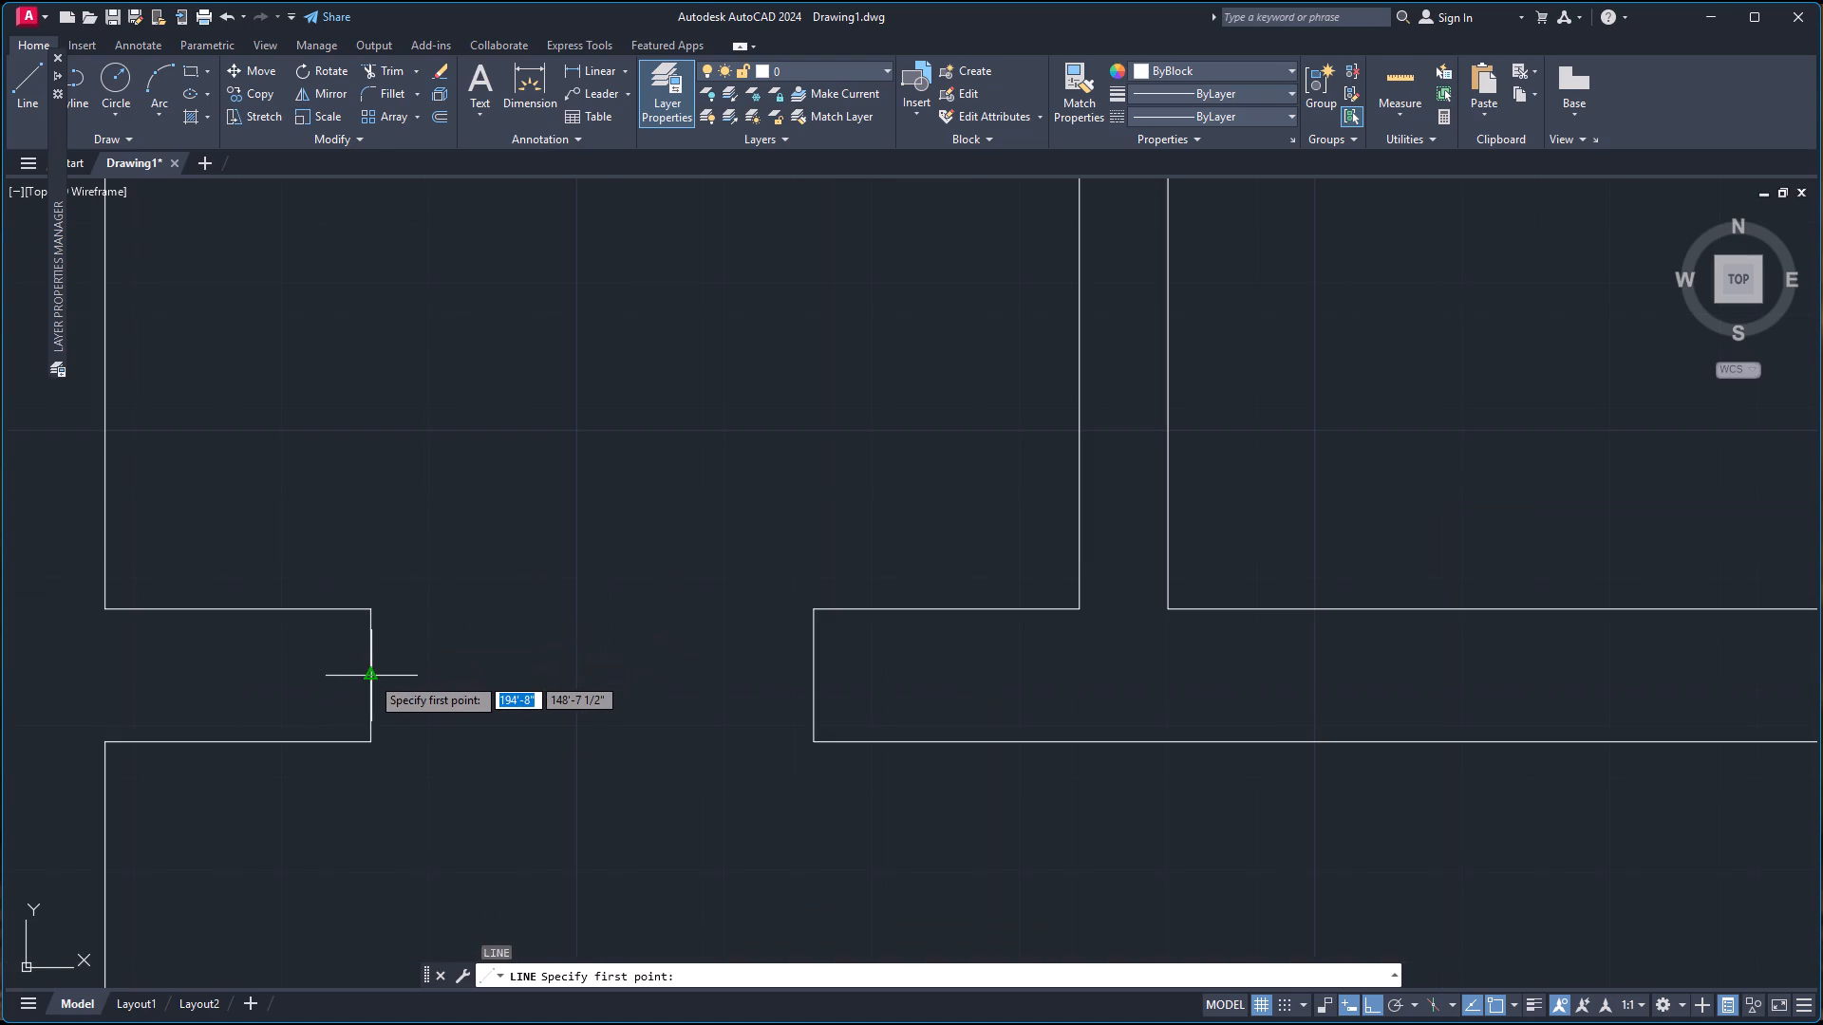
click(370, 676)
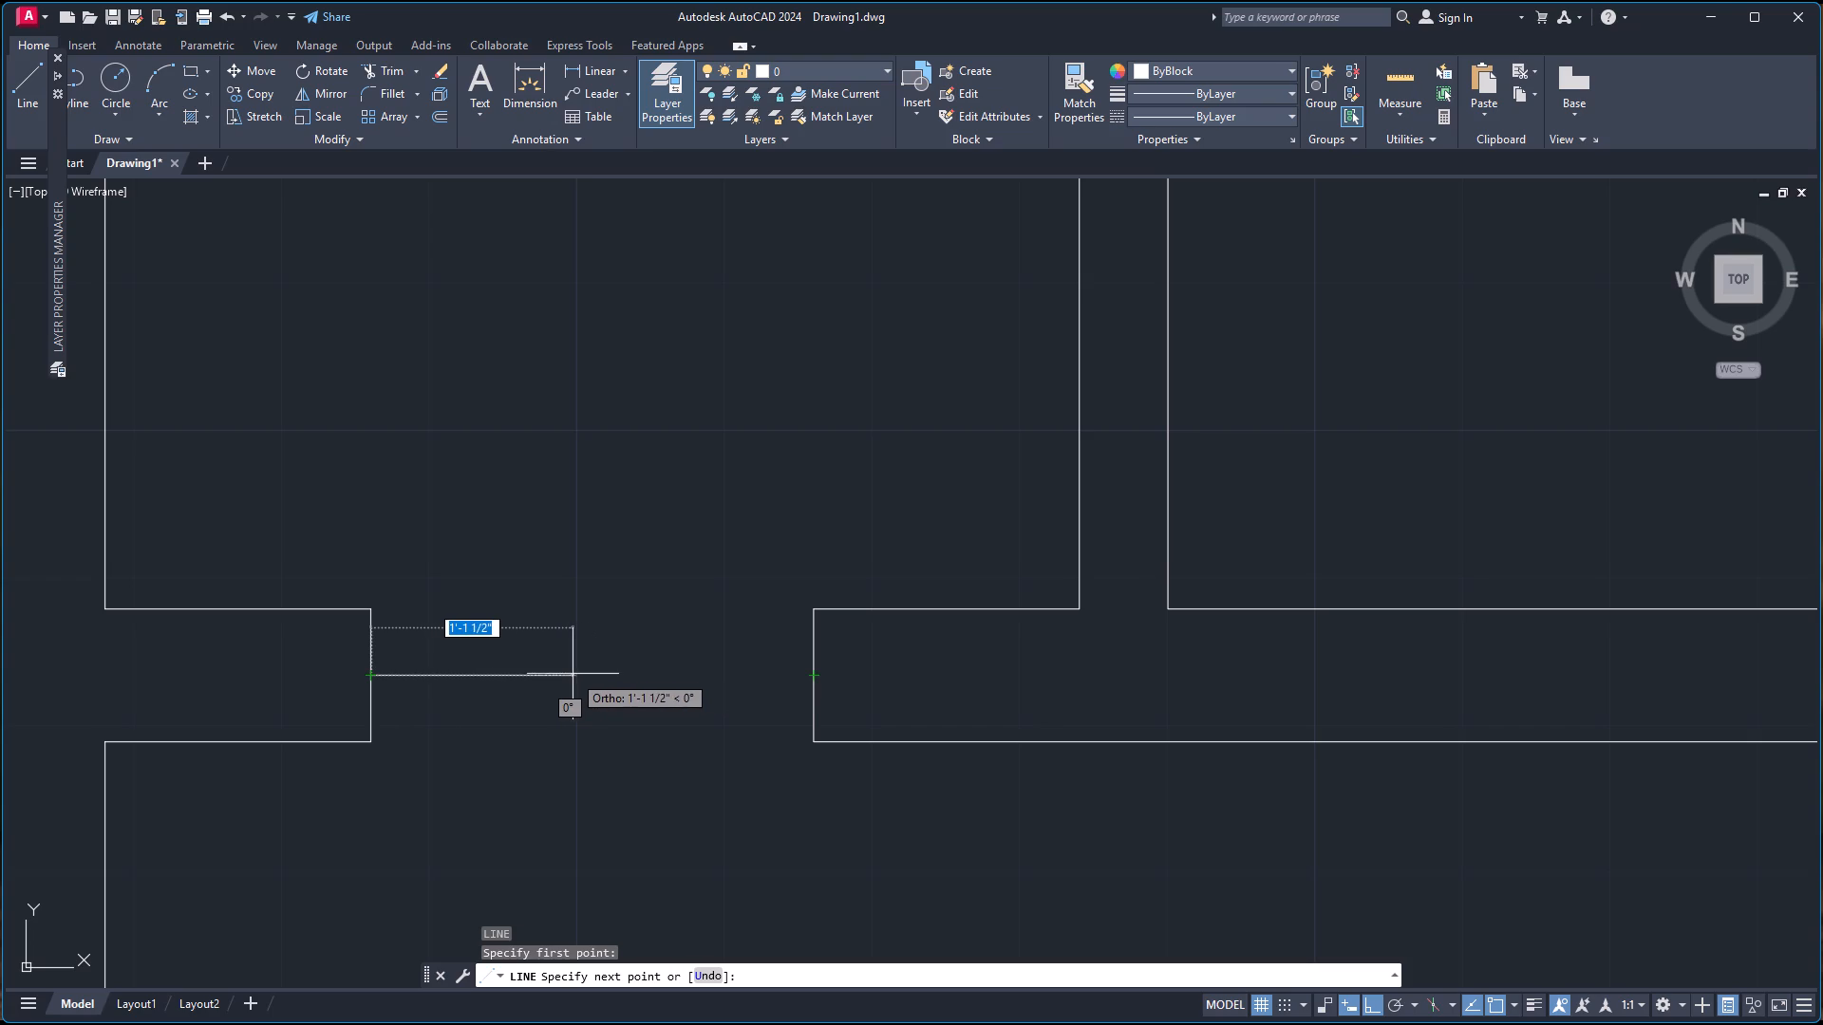
text(1'-3)
key(Return)
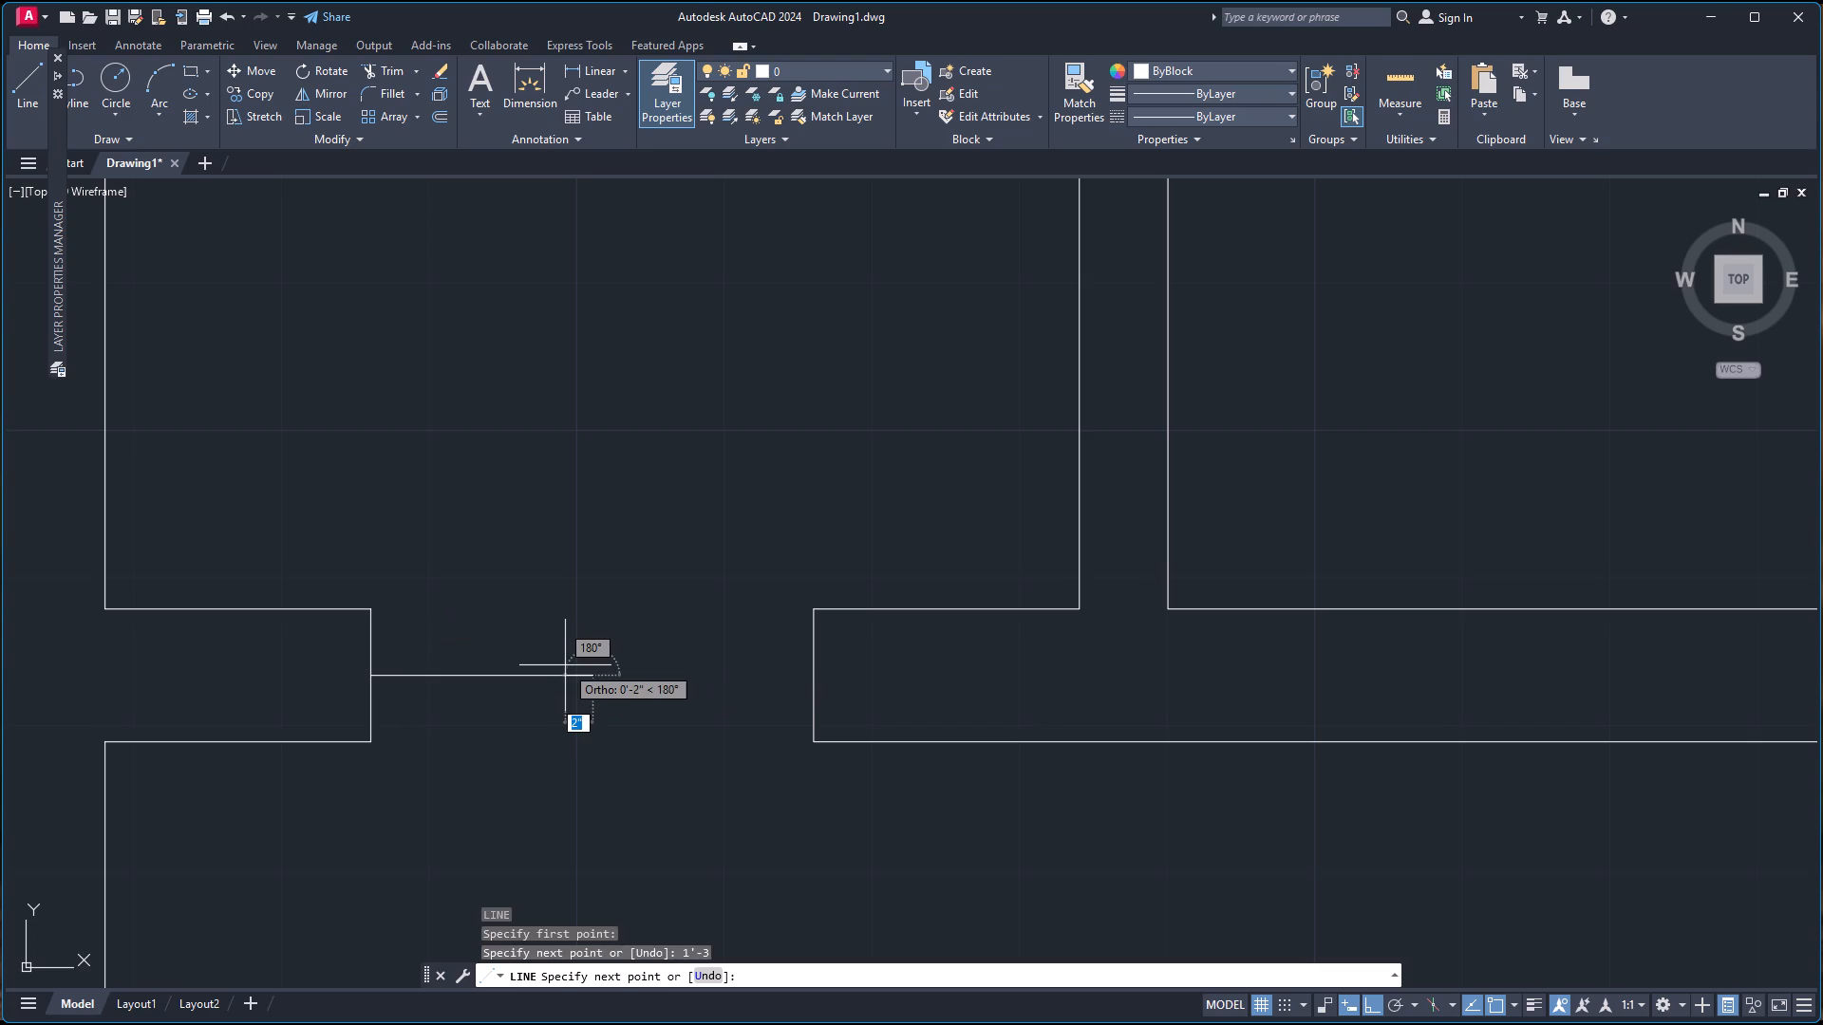
key(space)
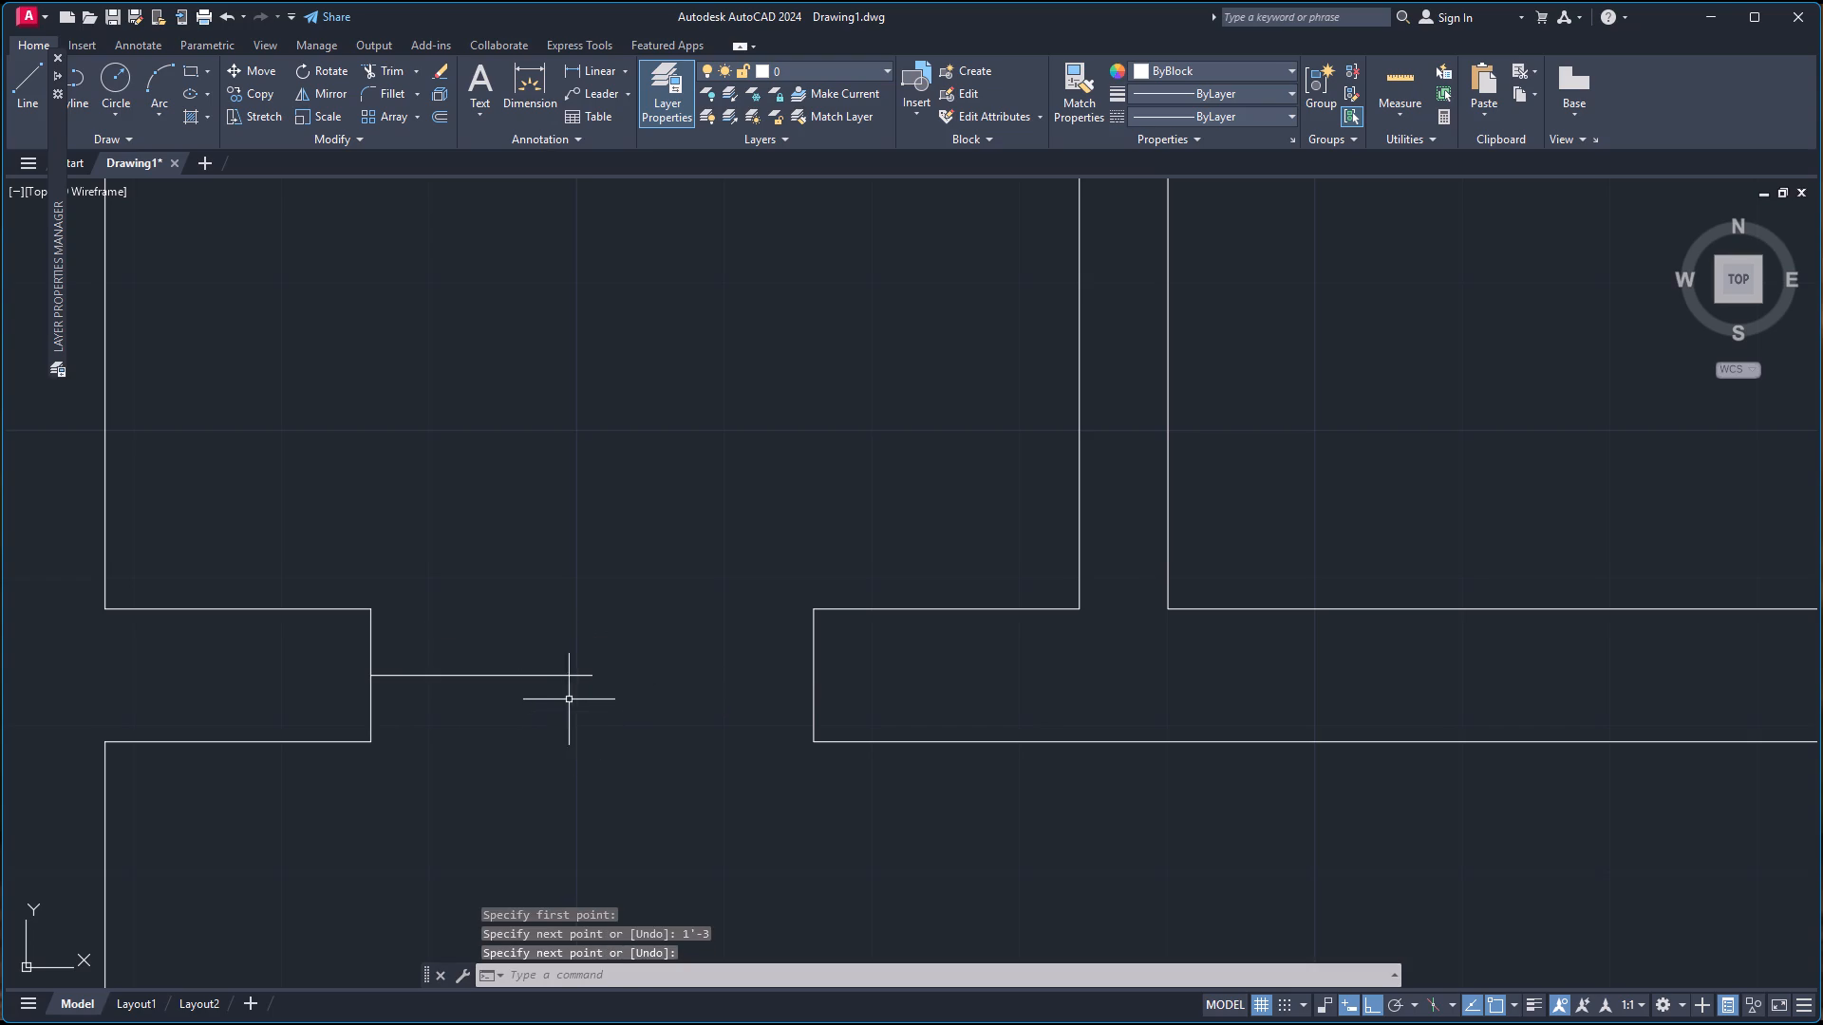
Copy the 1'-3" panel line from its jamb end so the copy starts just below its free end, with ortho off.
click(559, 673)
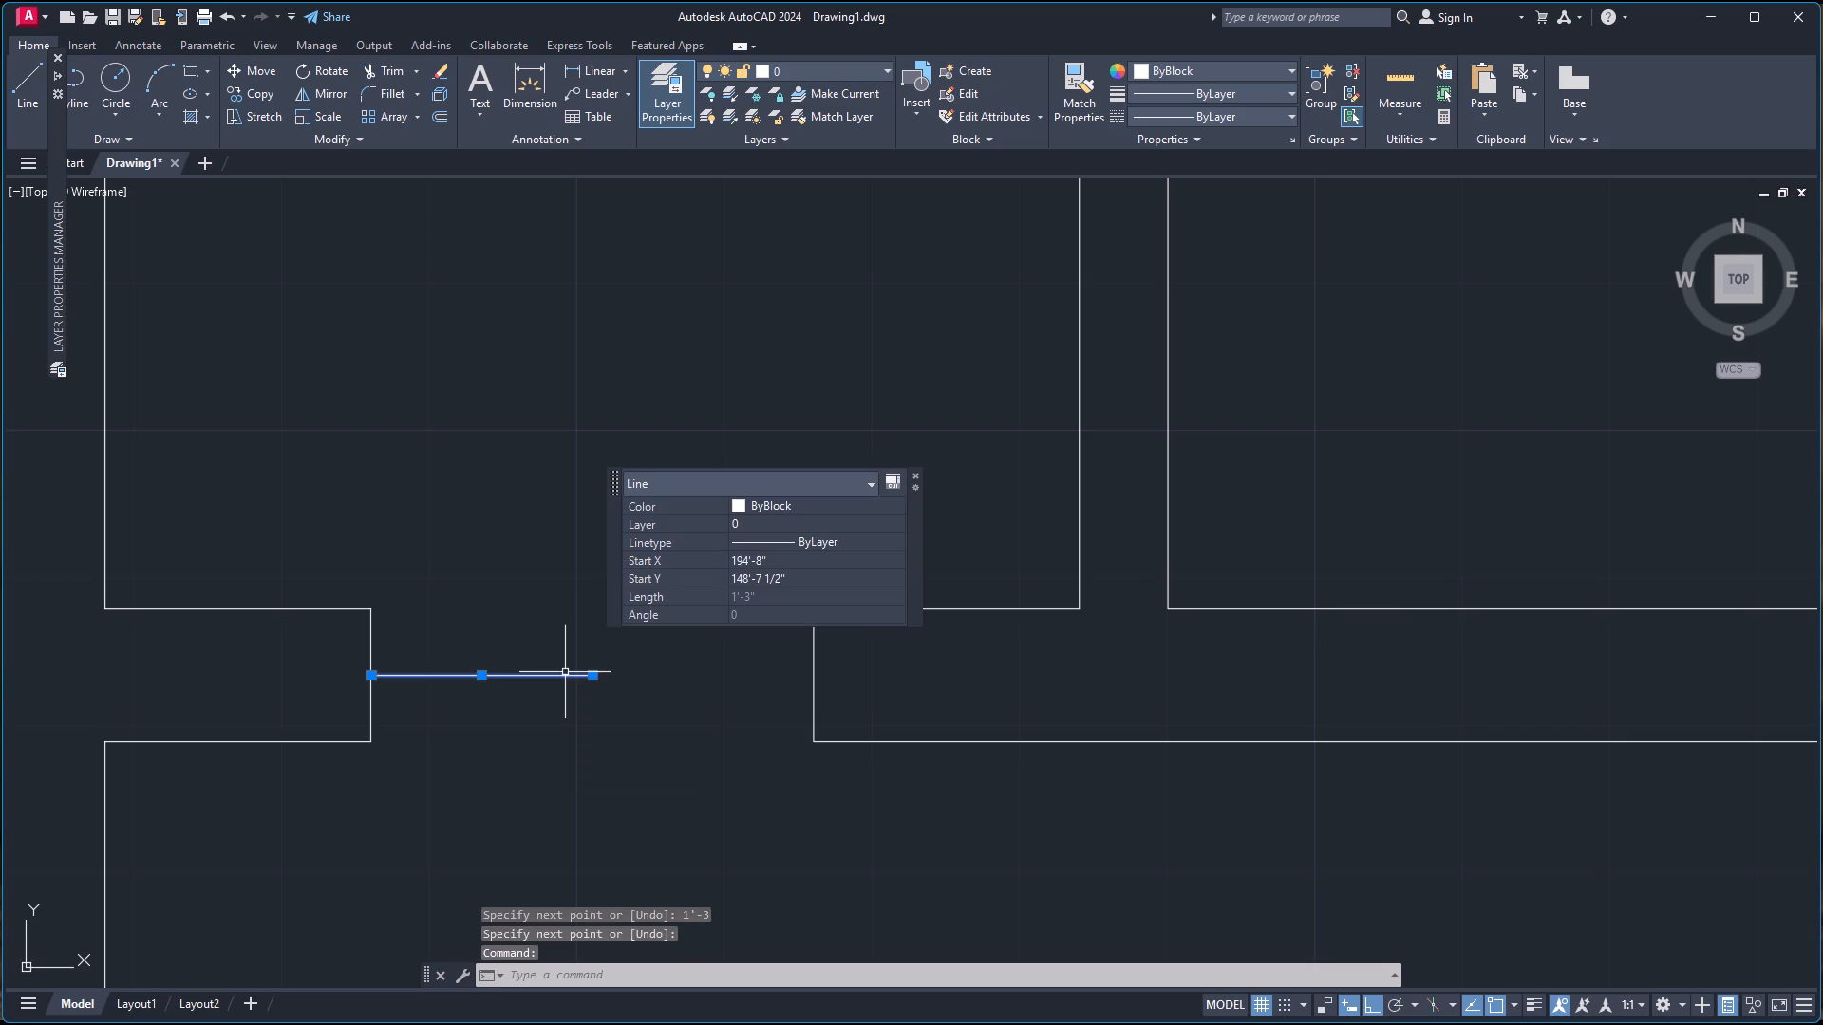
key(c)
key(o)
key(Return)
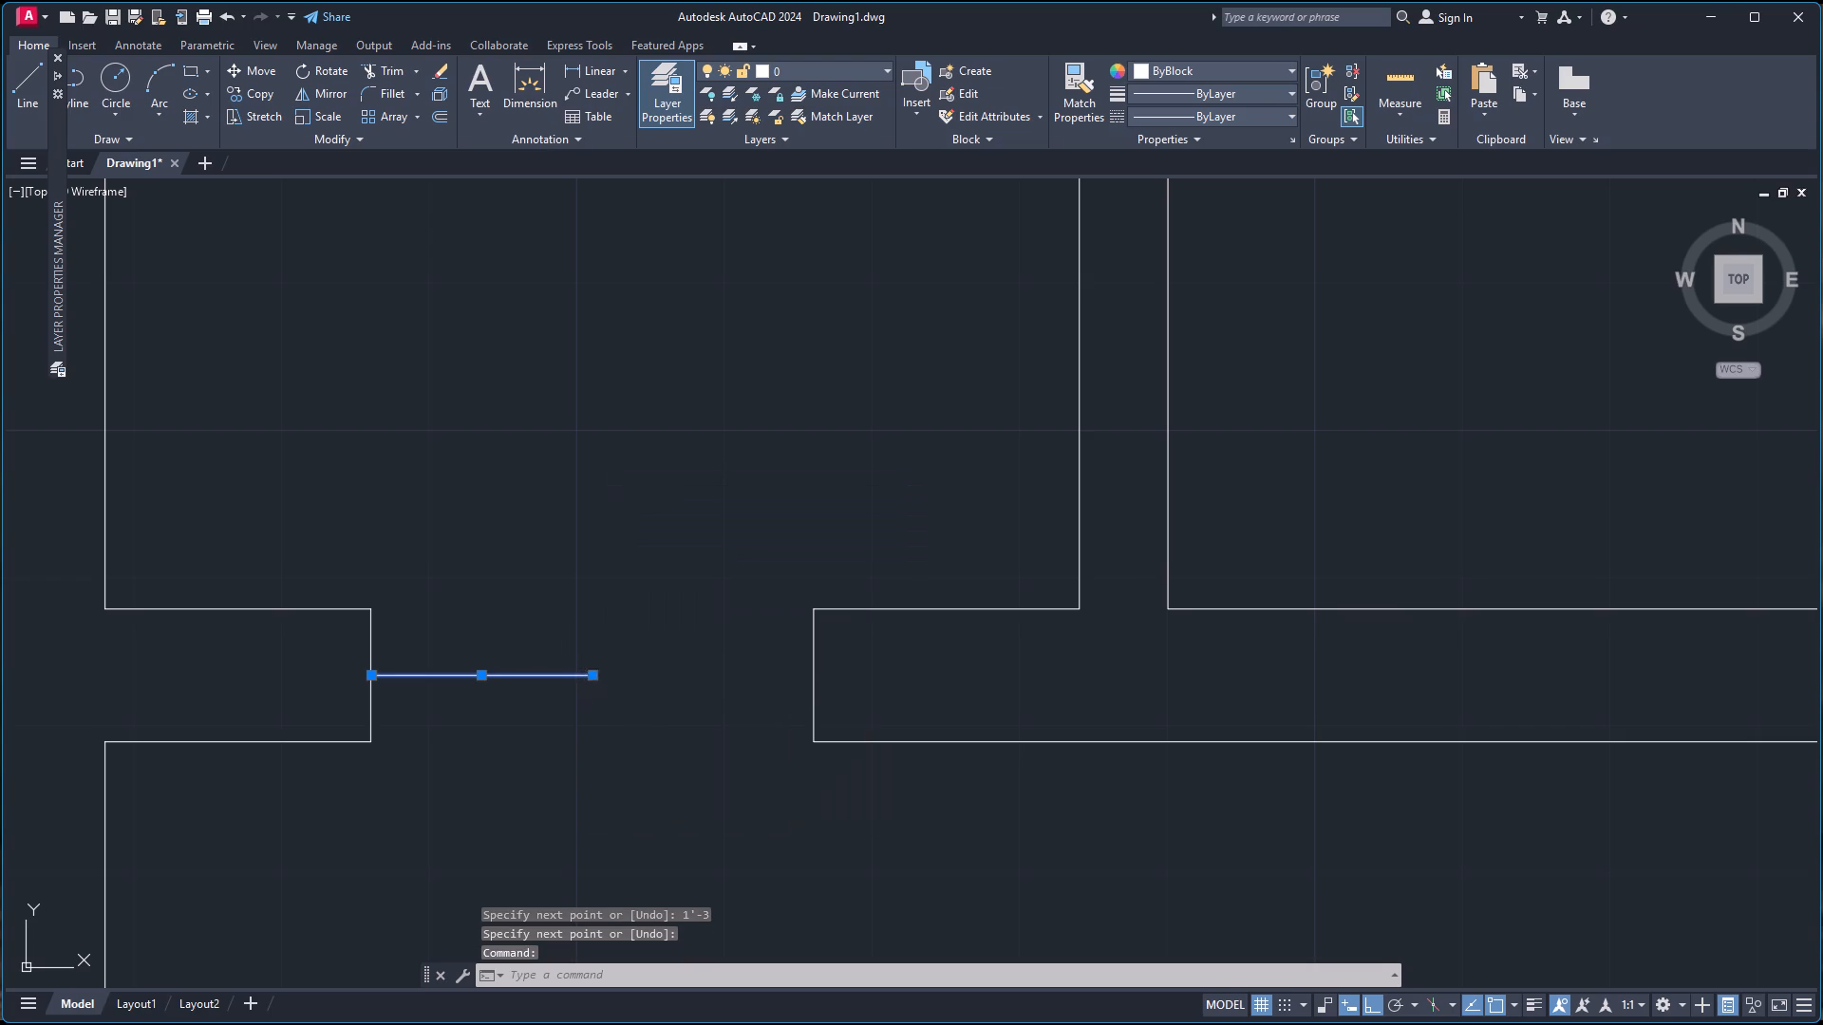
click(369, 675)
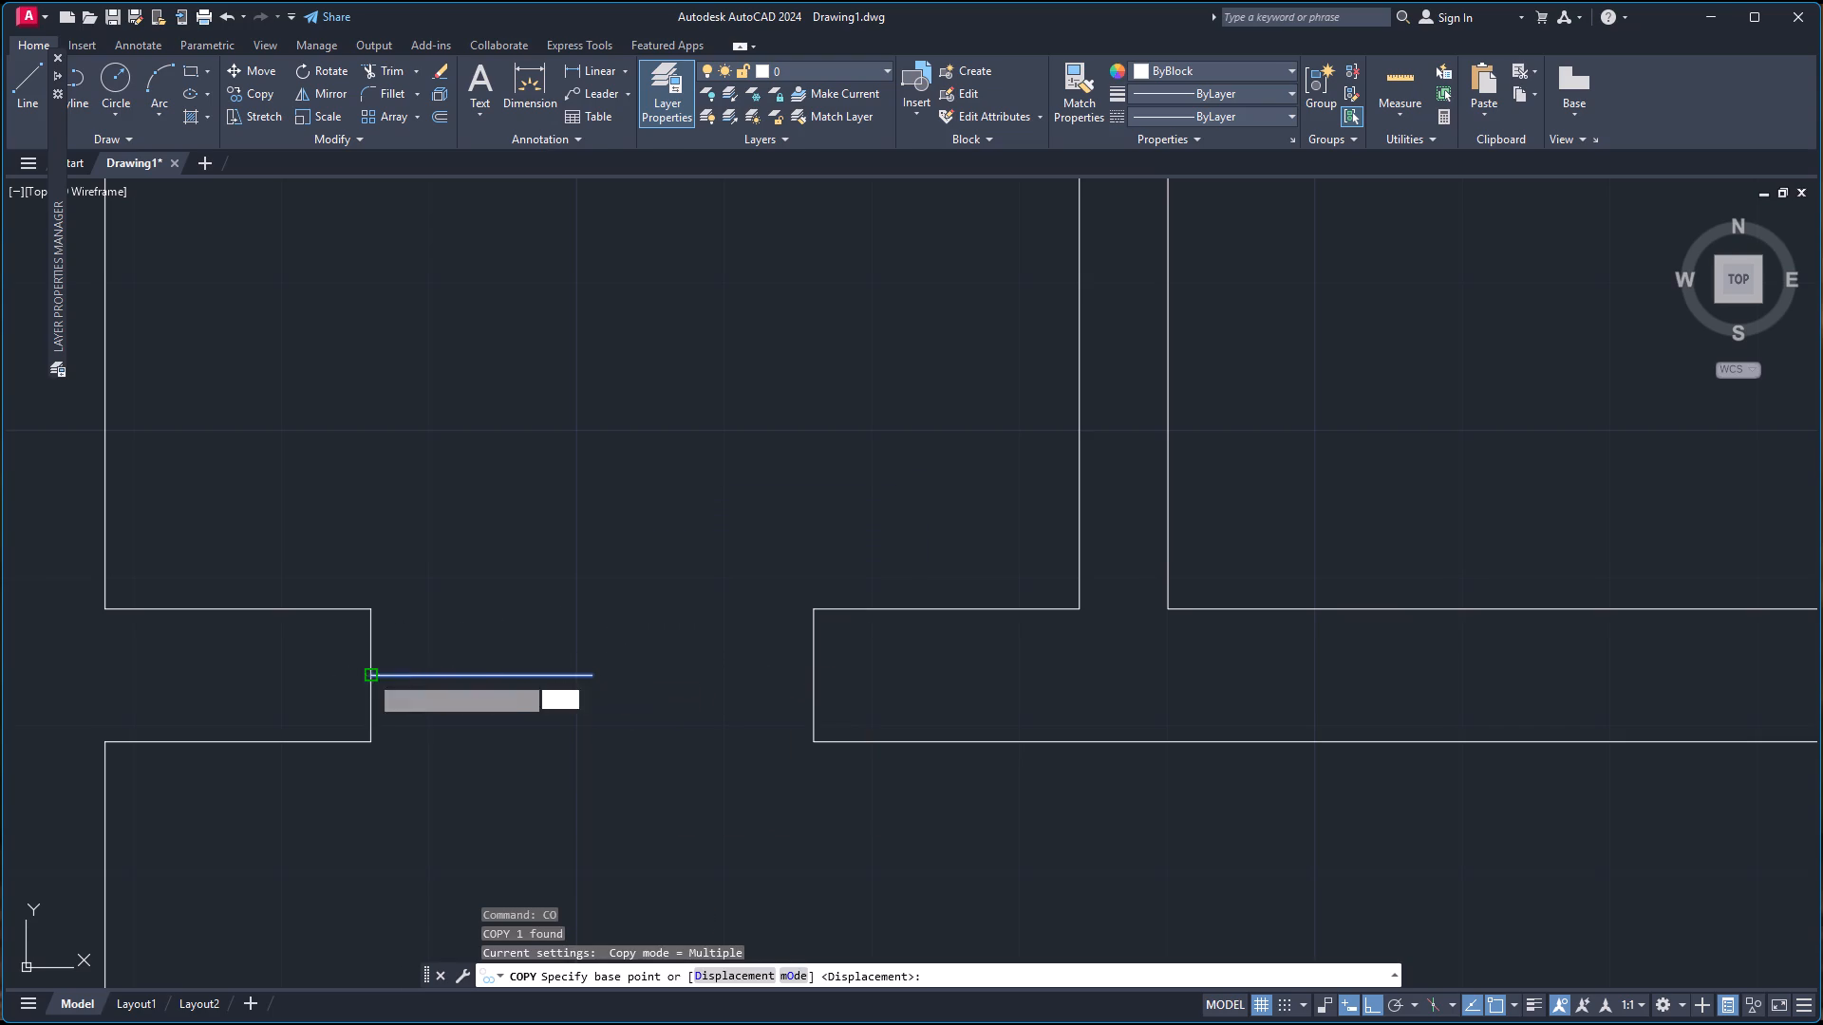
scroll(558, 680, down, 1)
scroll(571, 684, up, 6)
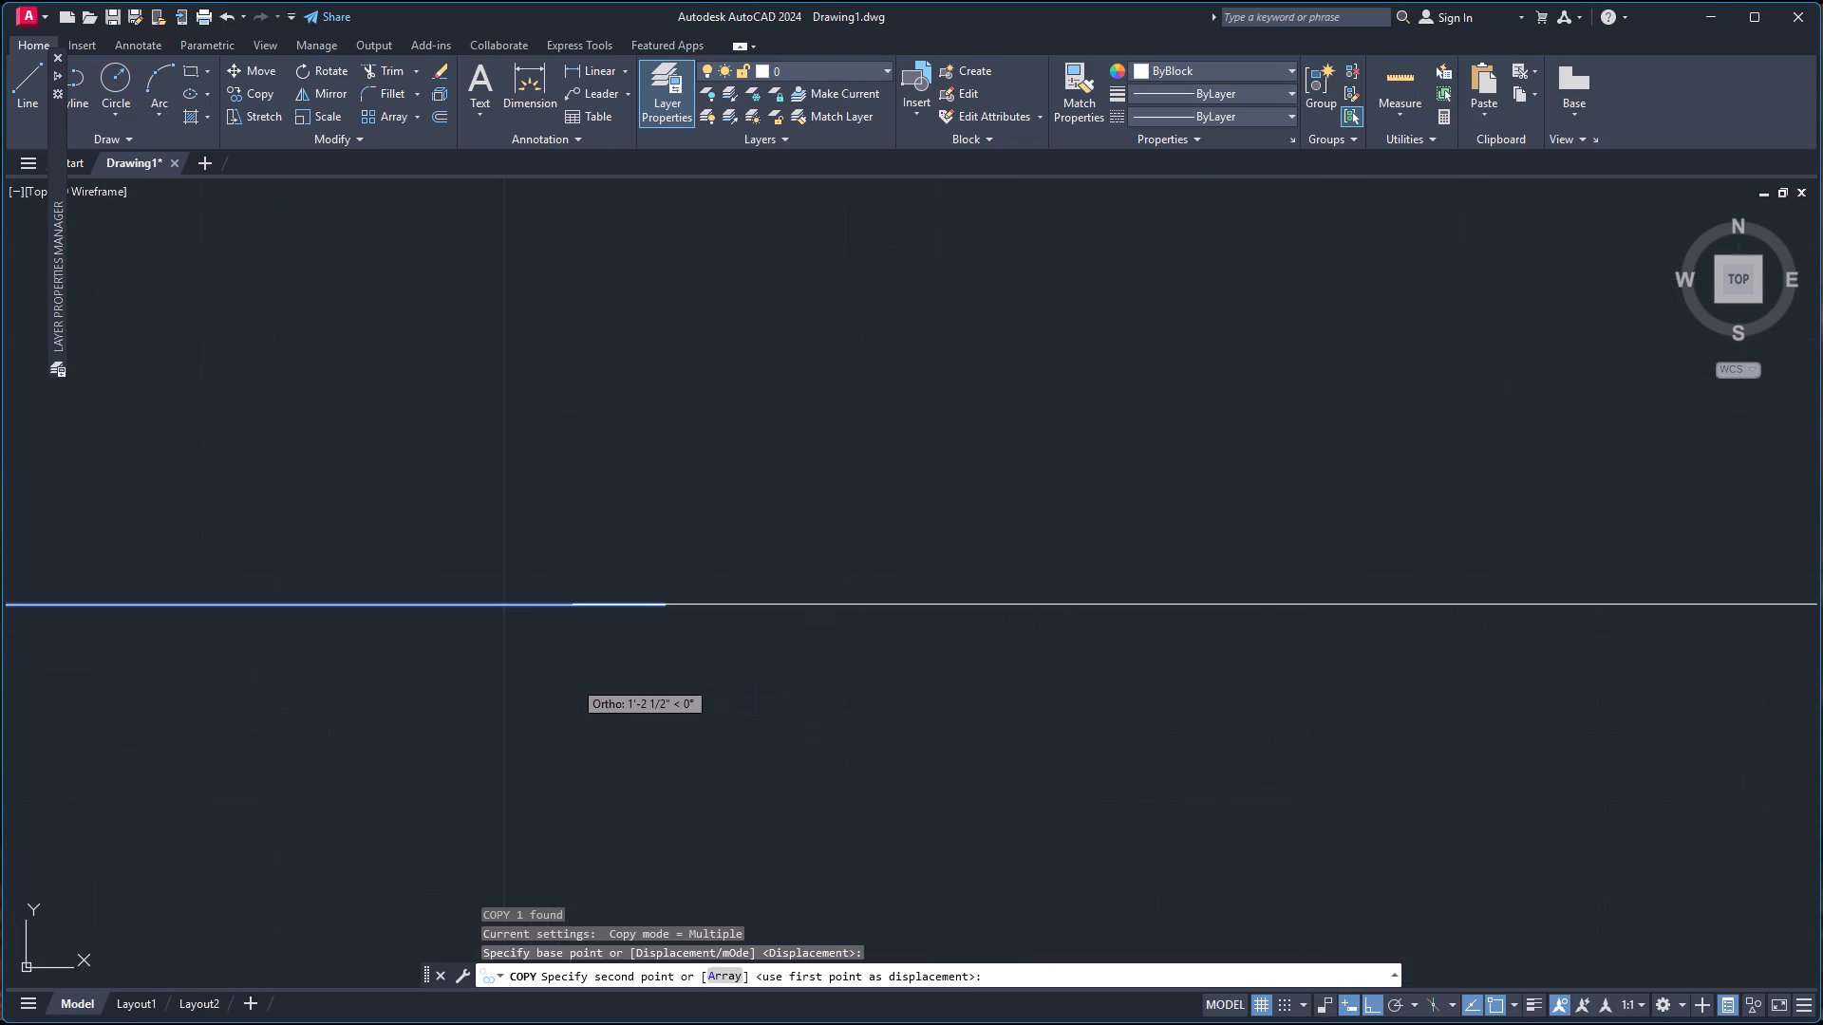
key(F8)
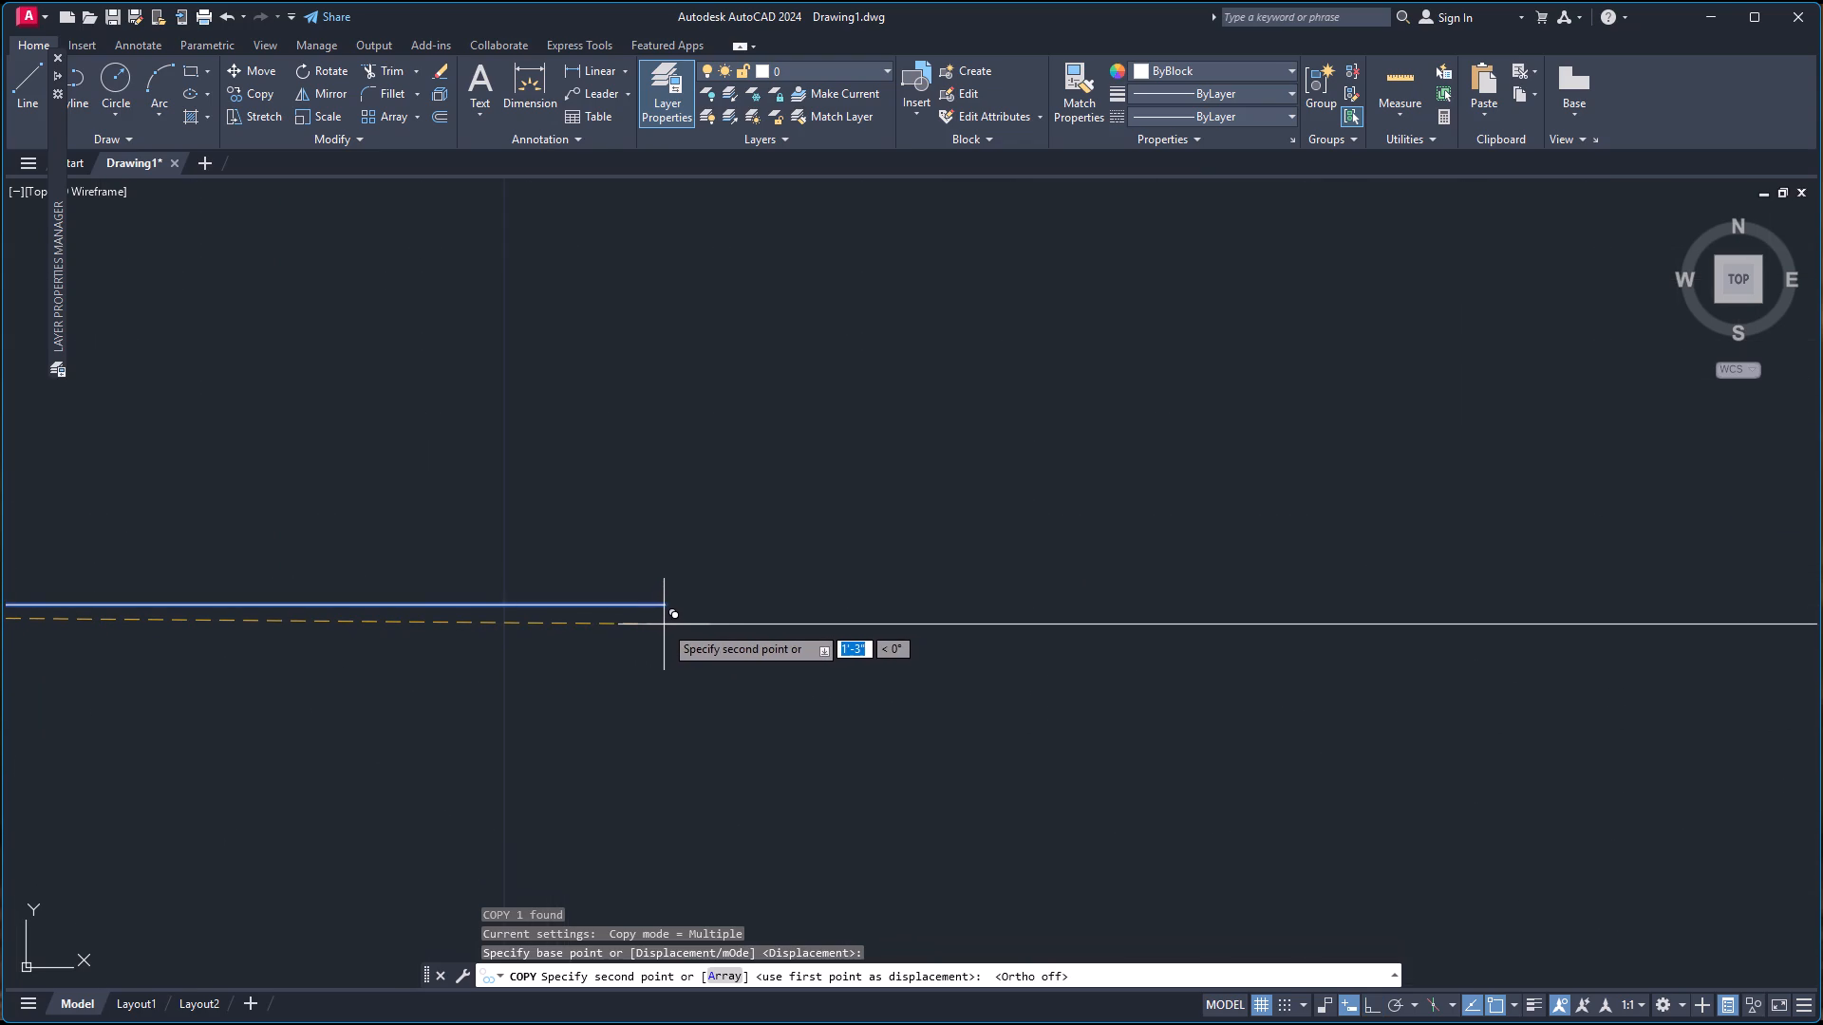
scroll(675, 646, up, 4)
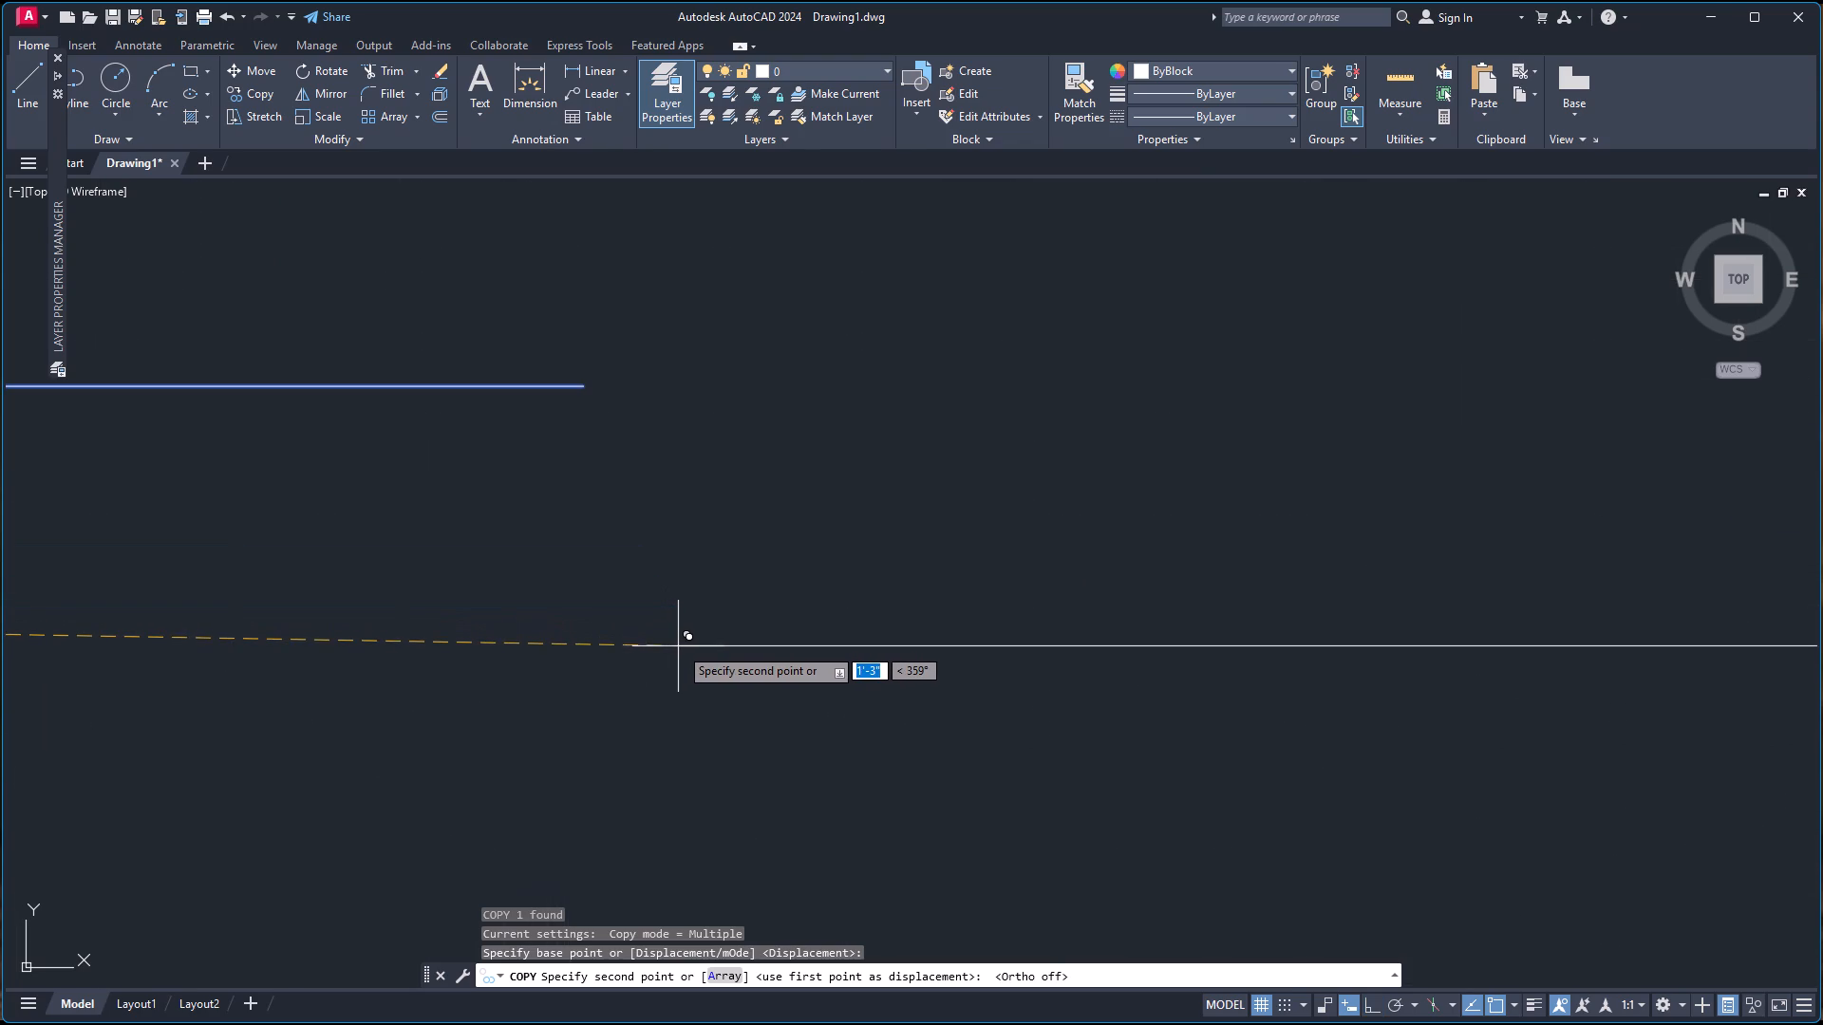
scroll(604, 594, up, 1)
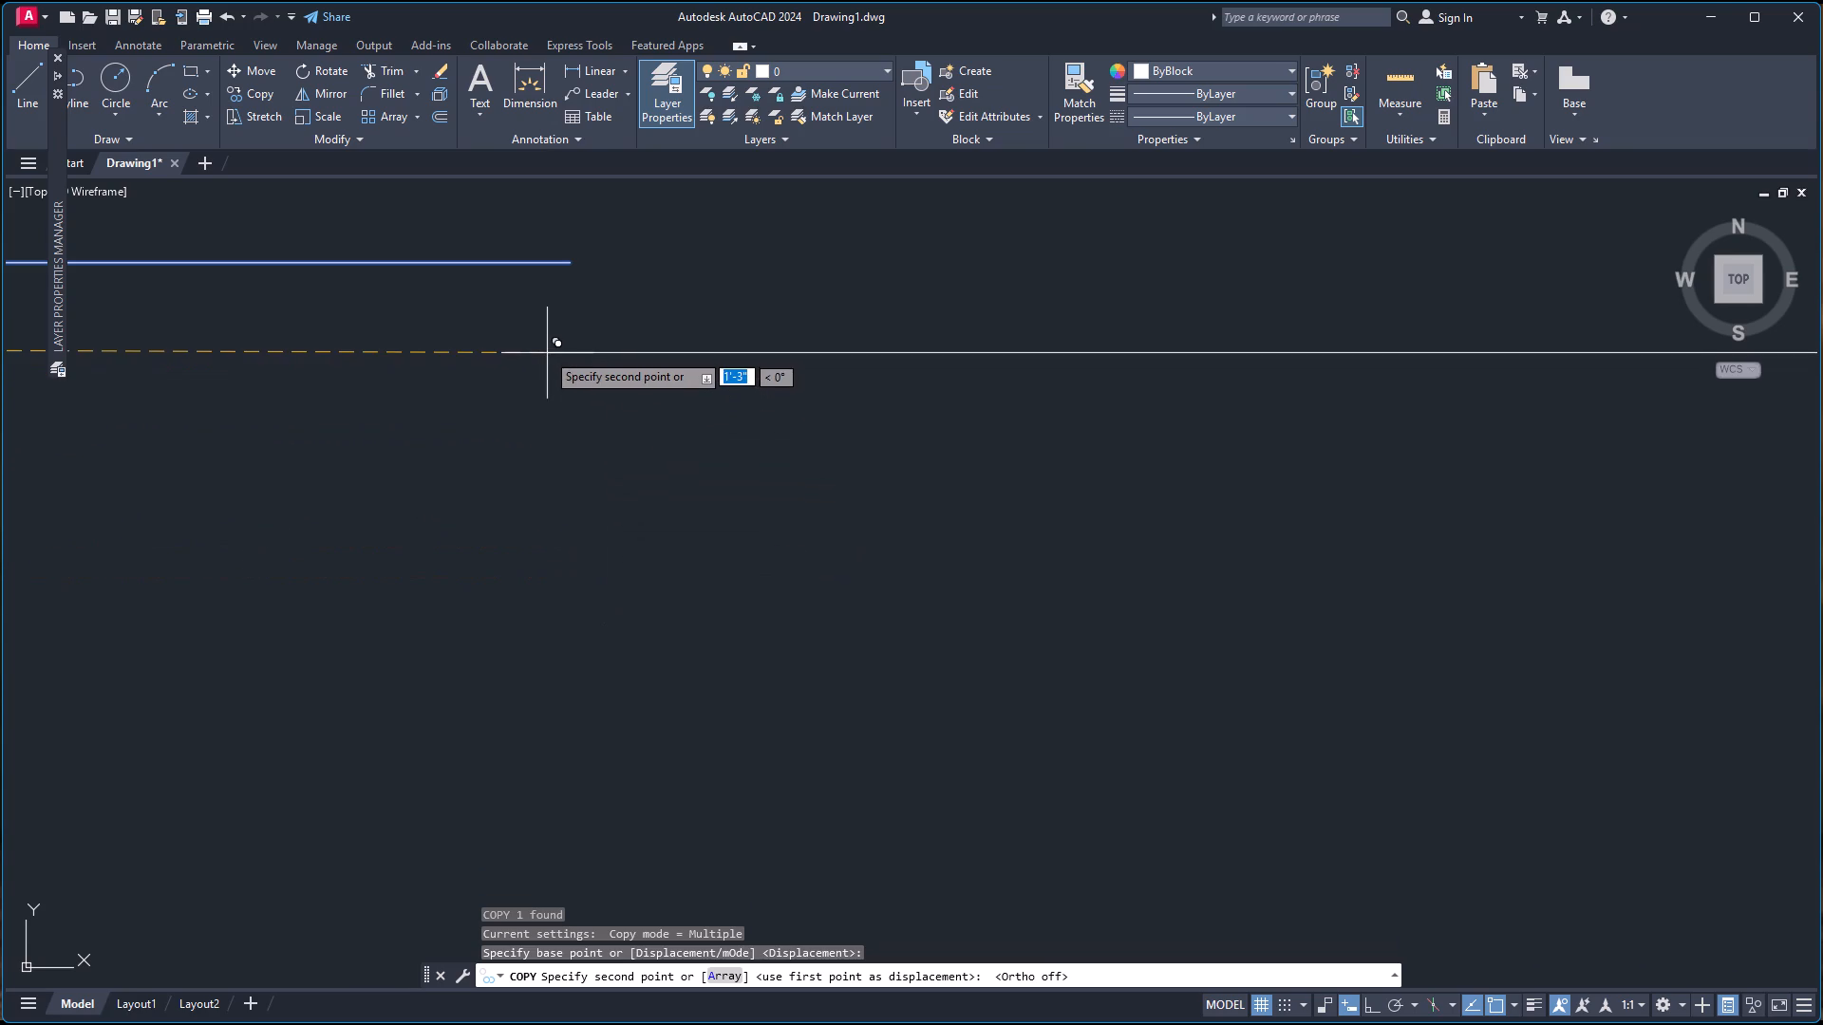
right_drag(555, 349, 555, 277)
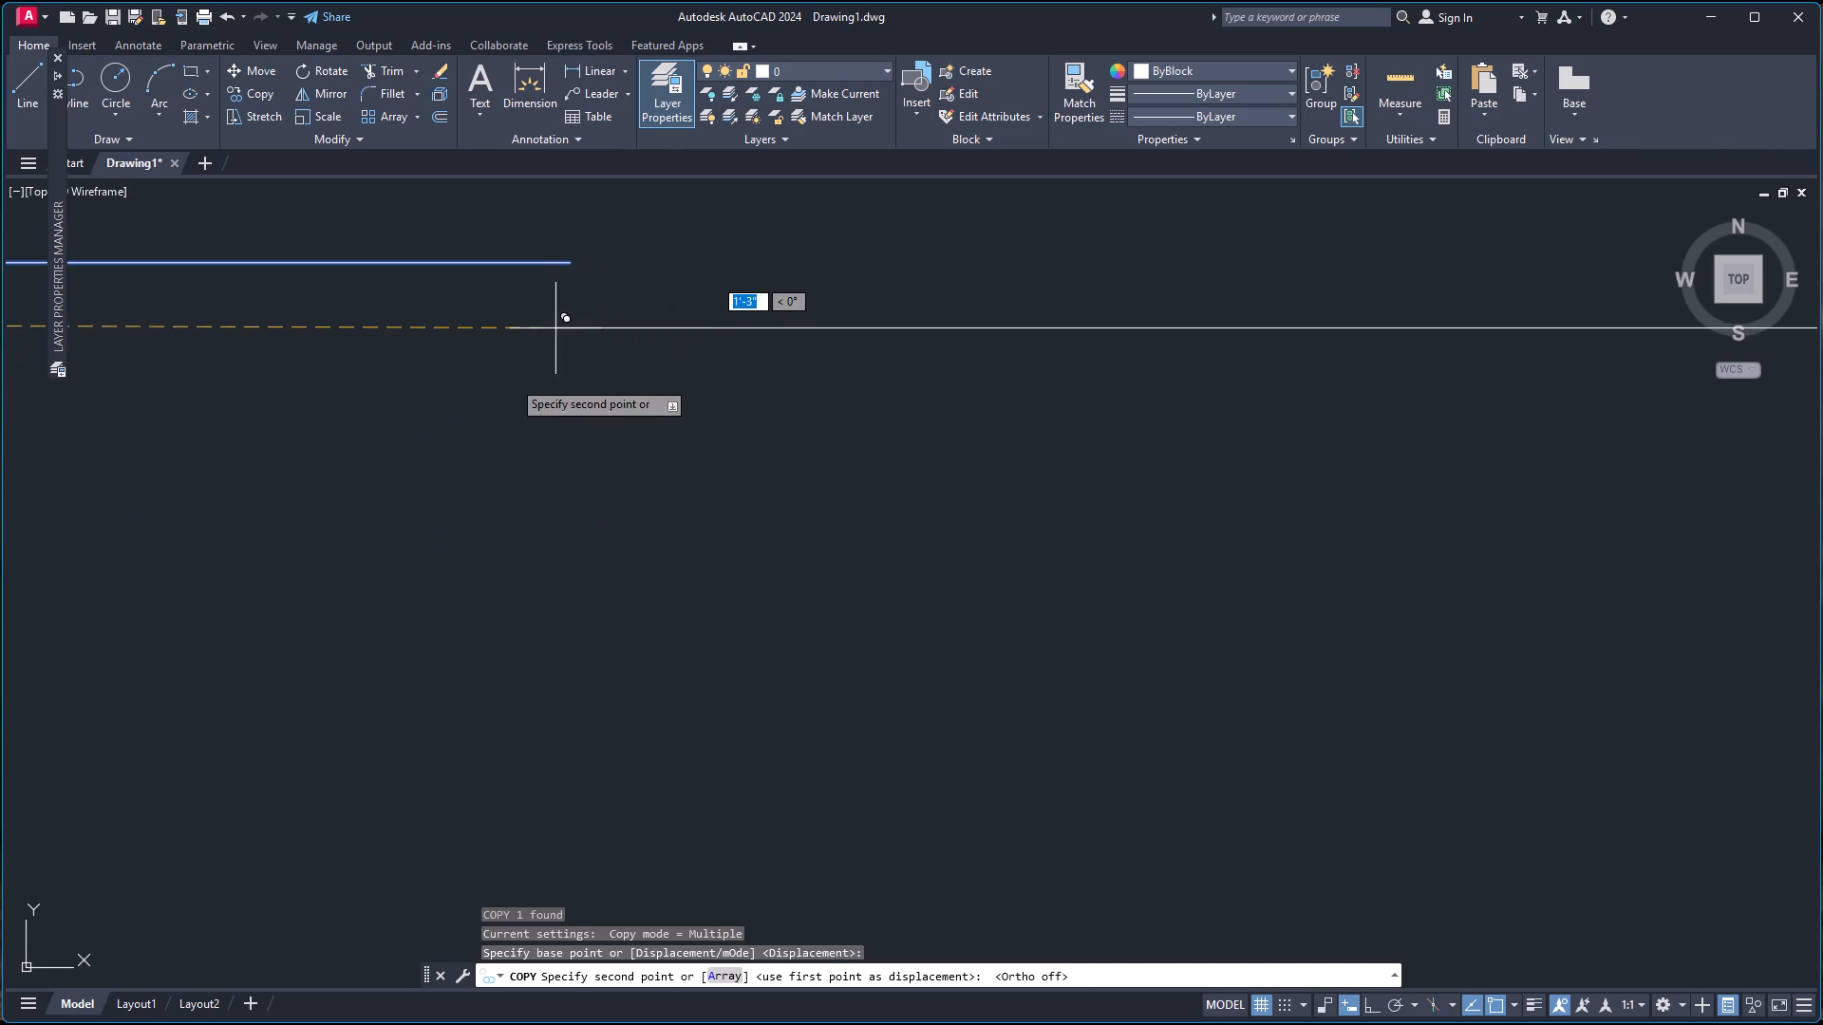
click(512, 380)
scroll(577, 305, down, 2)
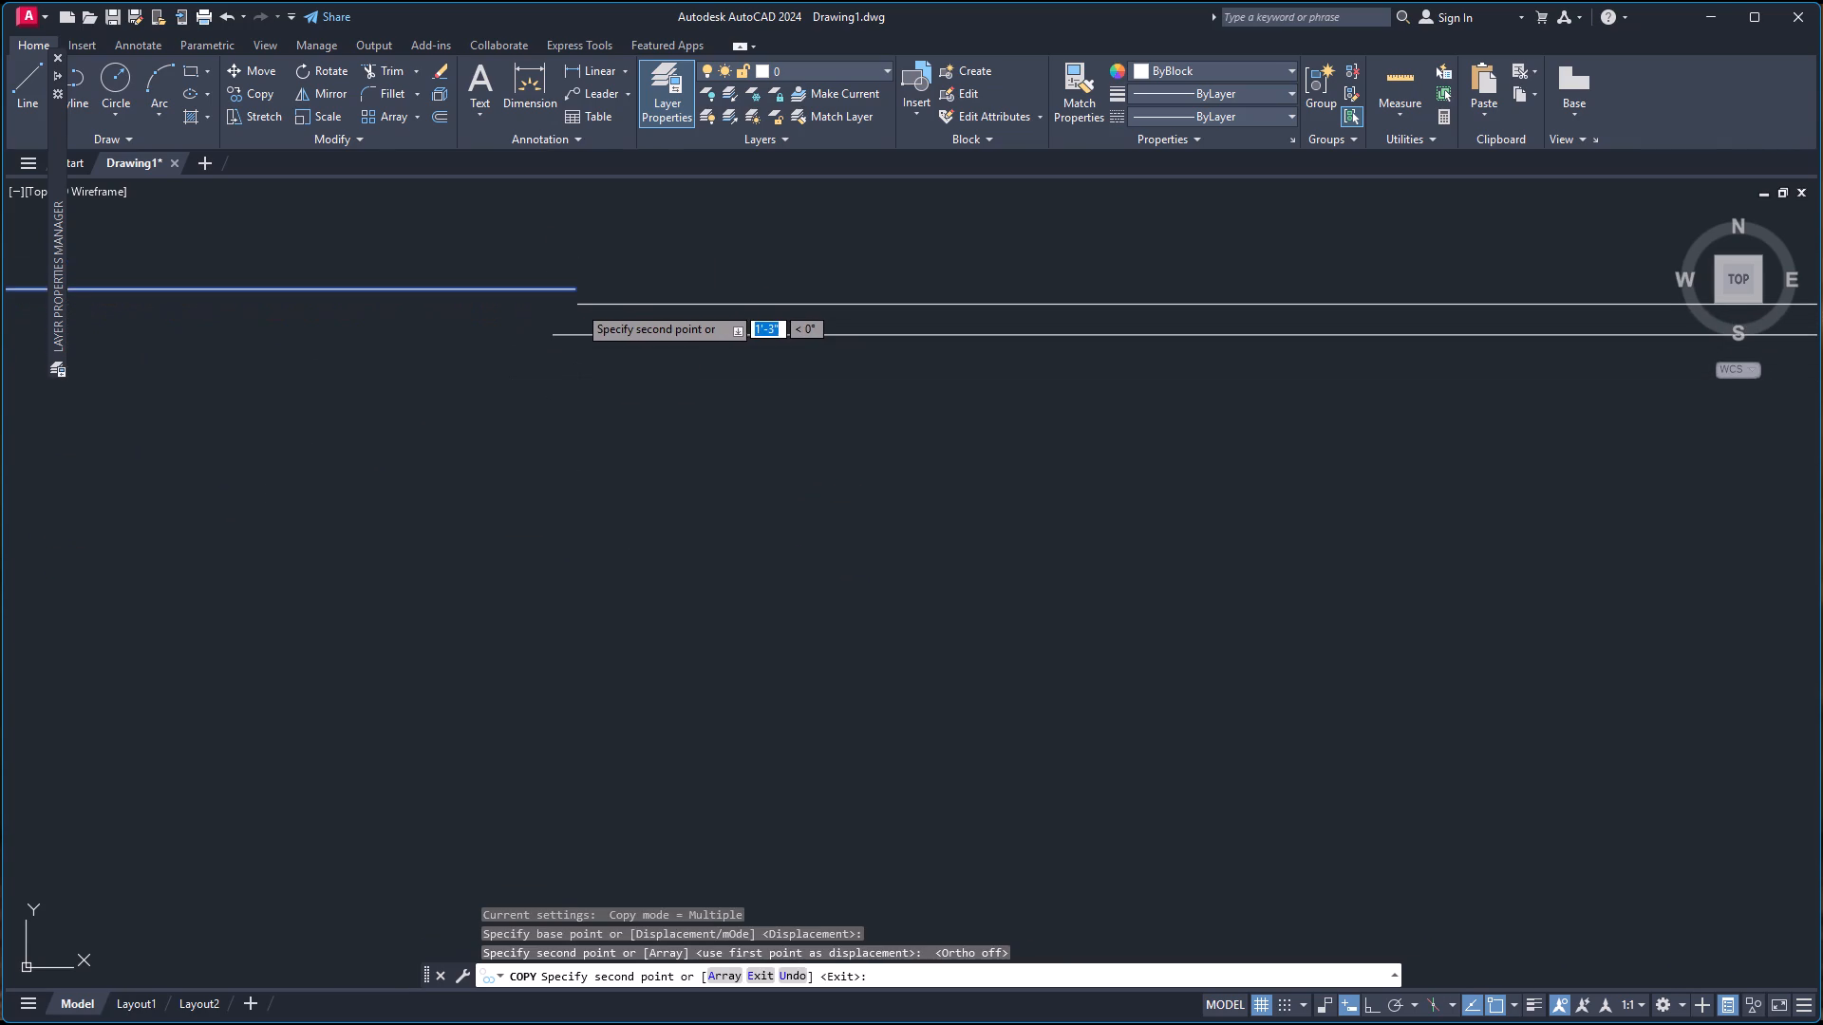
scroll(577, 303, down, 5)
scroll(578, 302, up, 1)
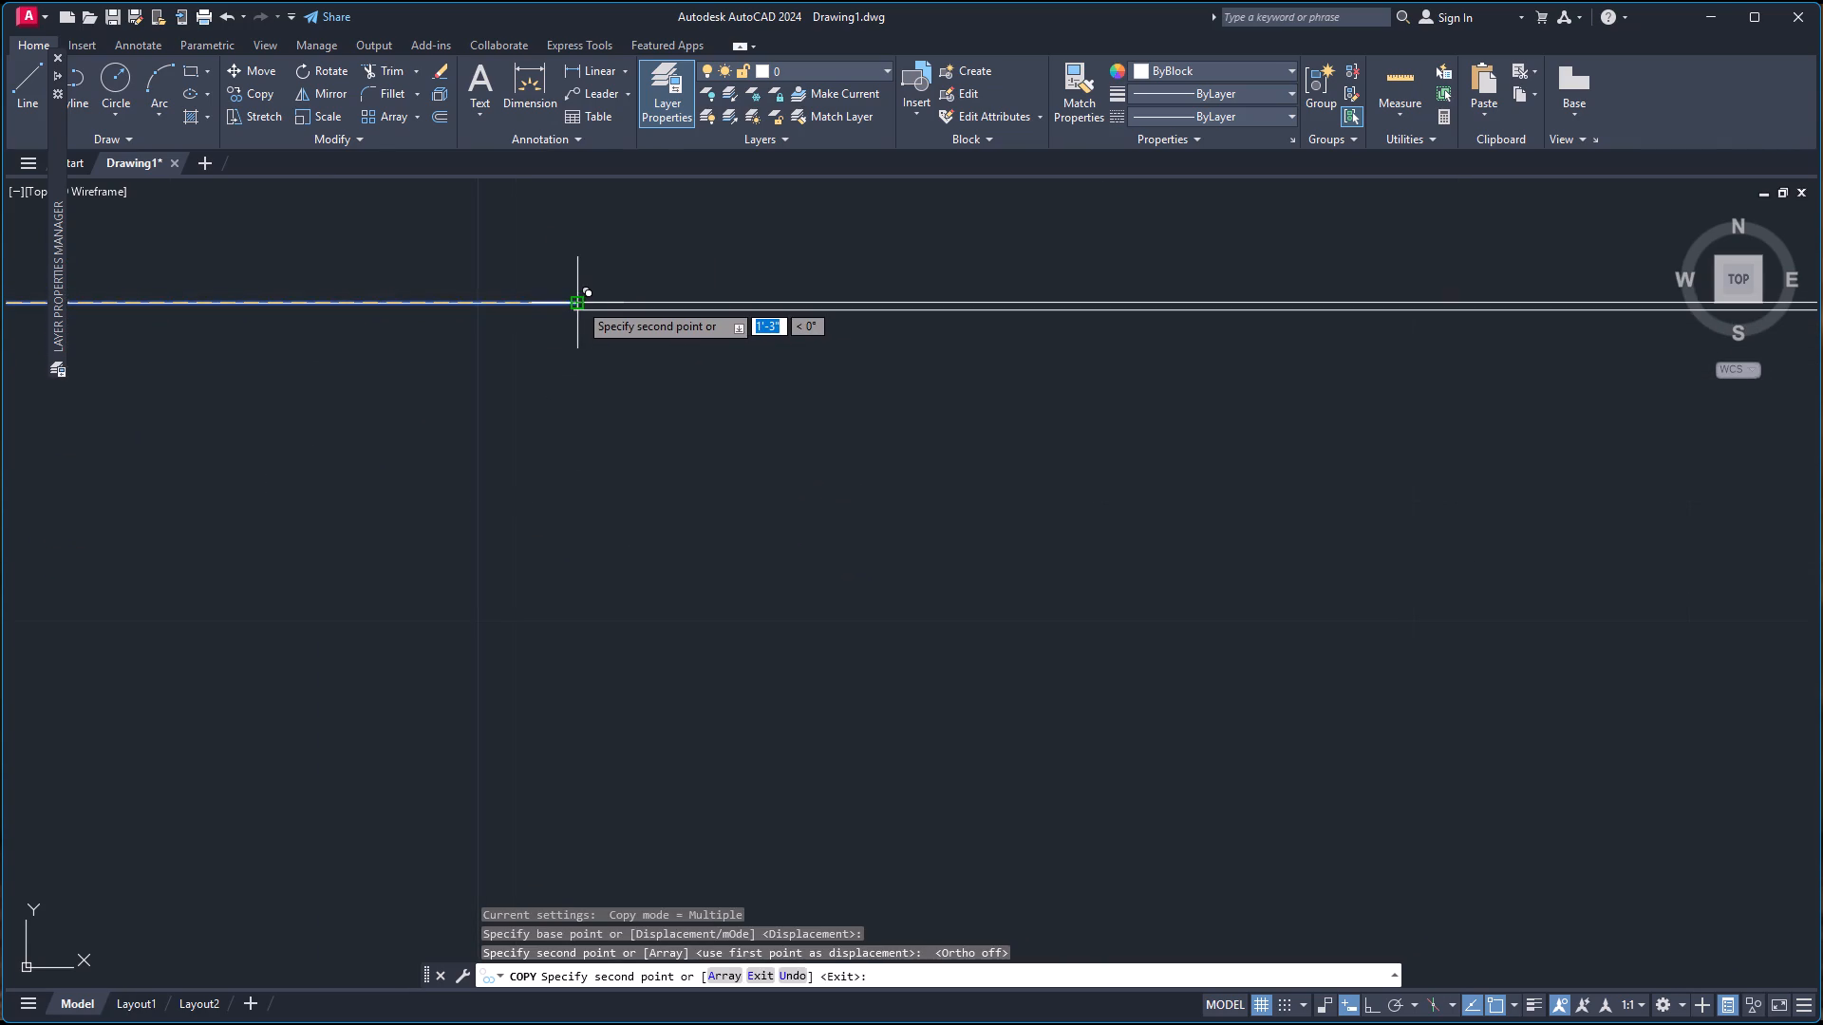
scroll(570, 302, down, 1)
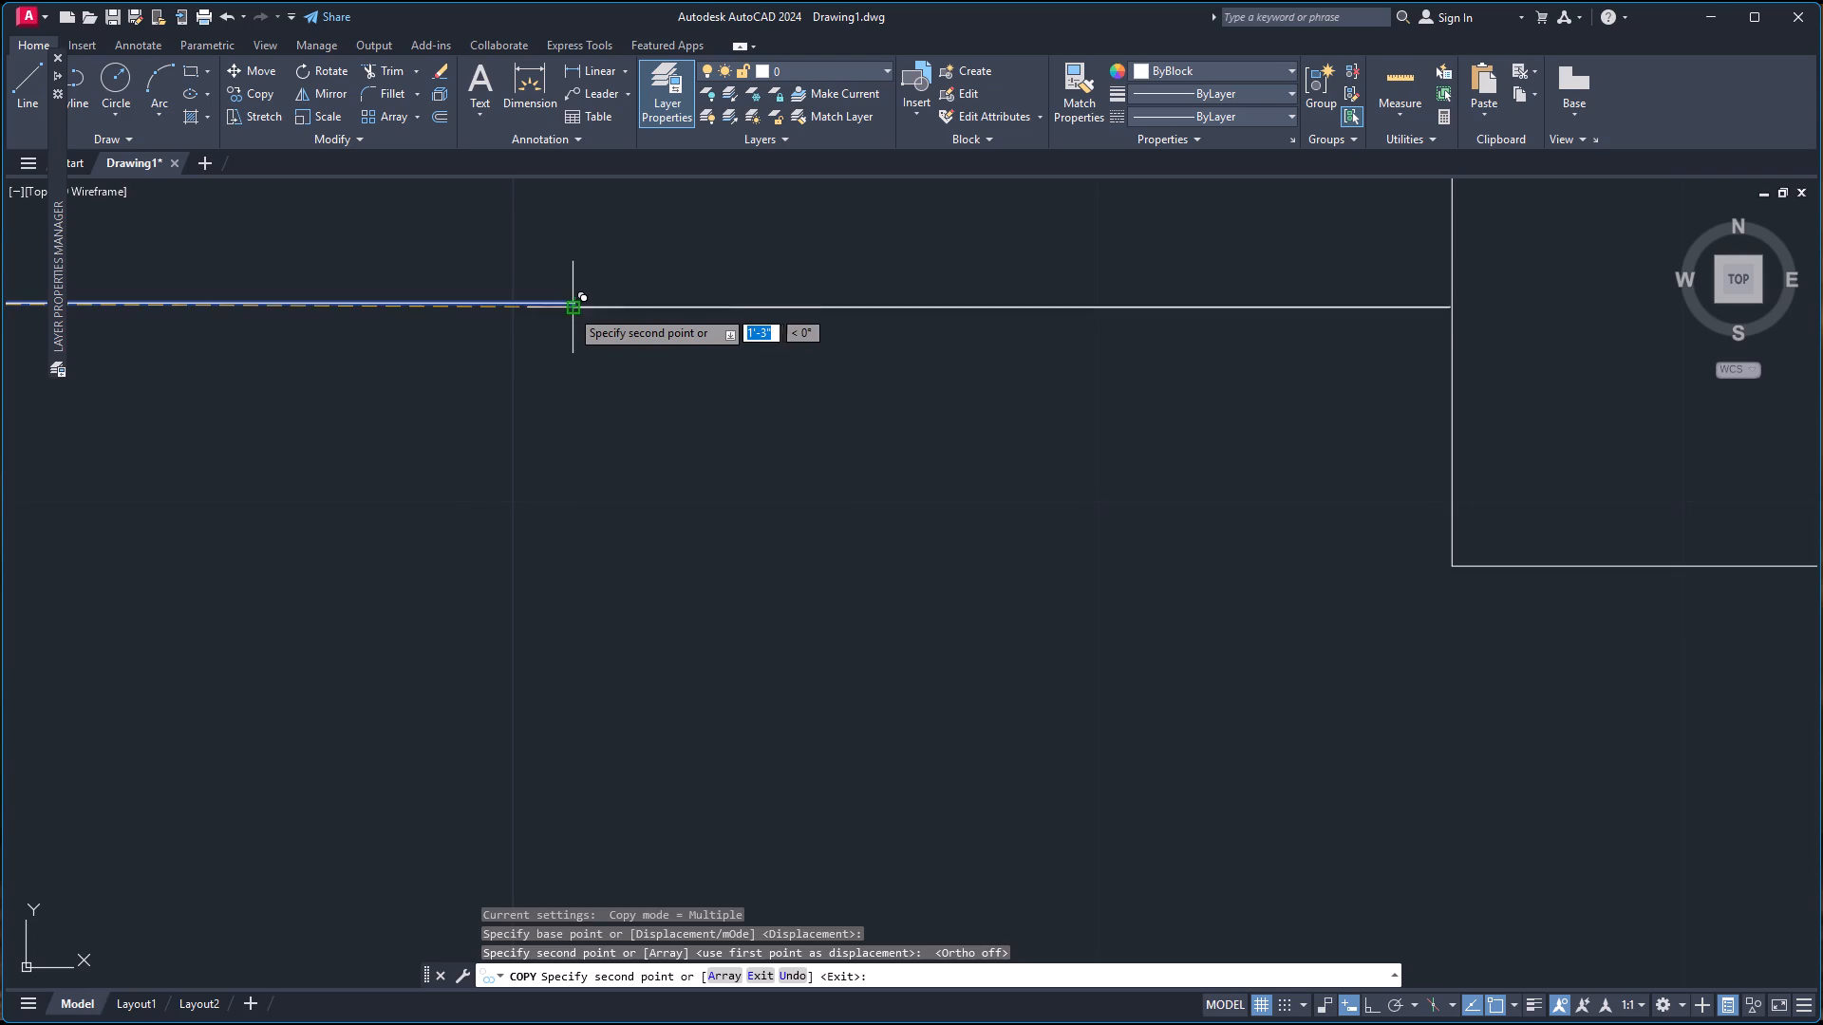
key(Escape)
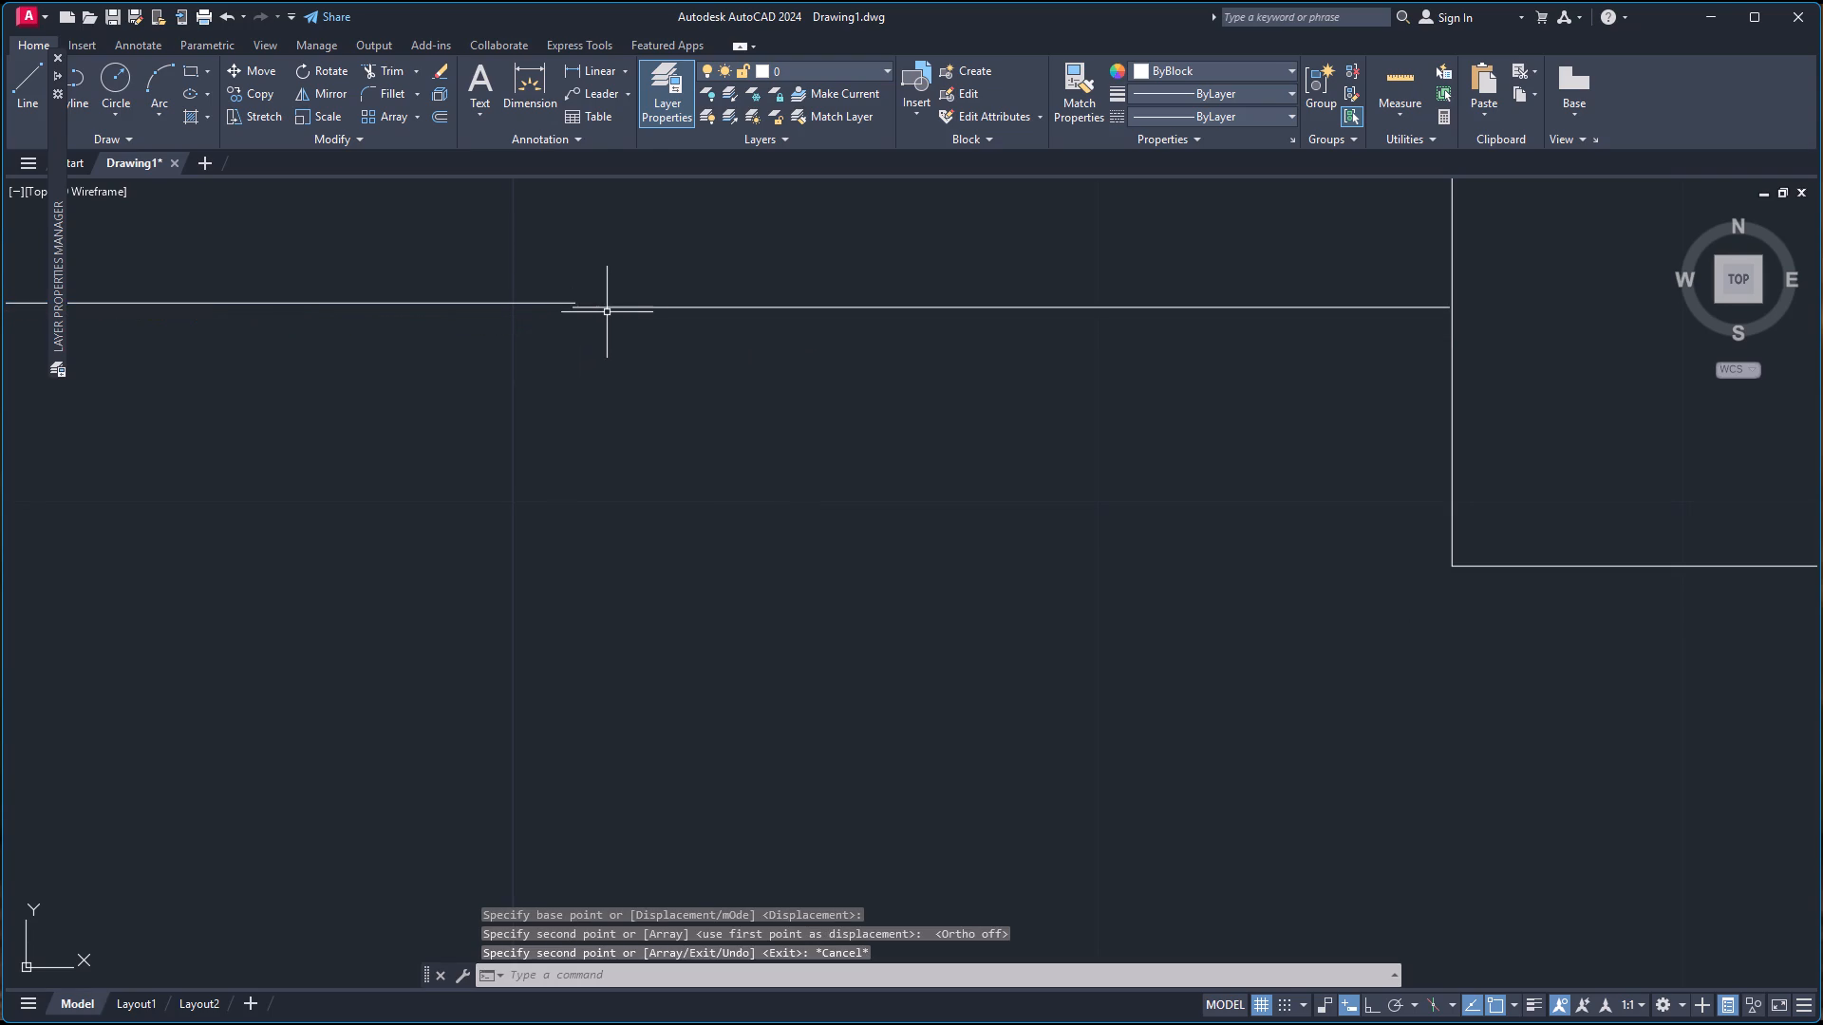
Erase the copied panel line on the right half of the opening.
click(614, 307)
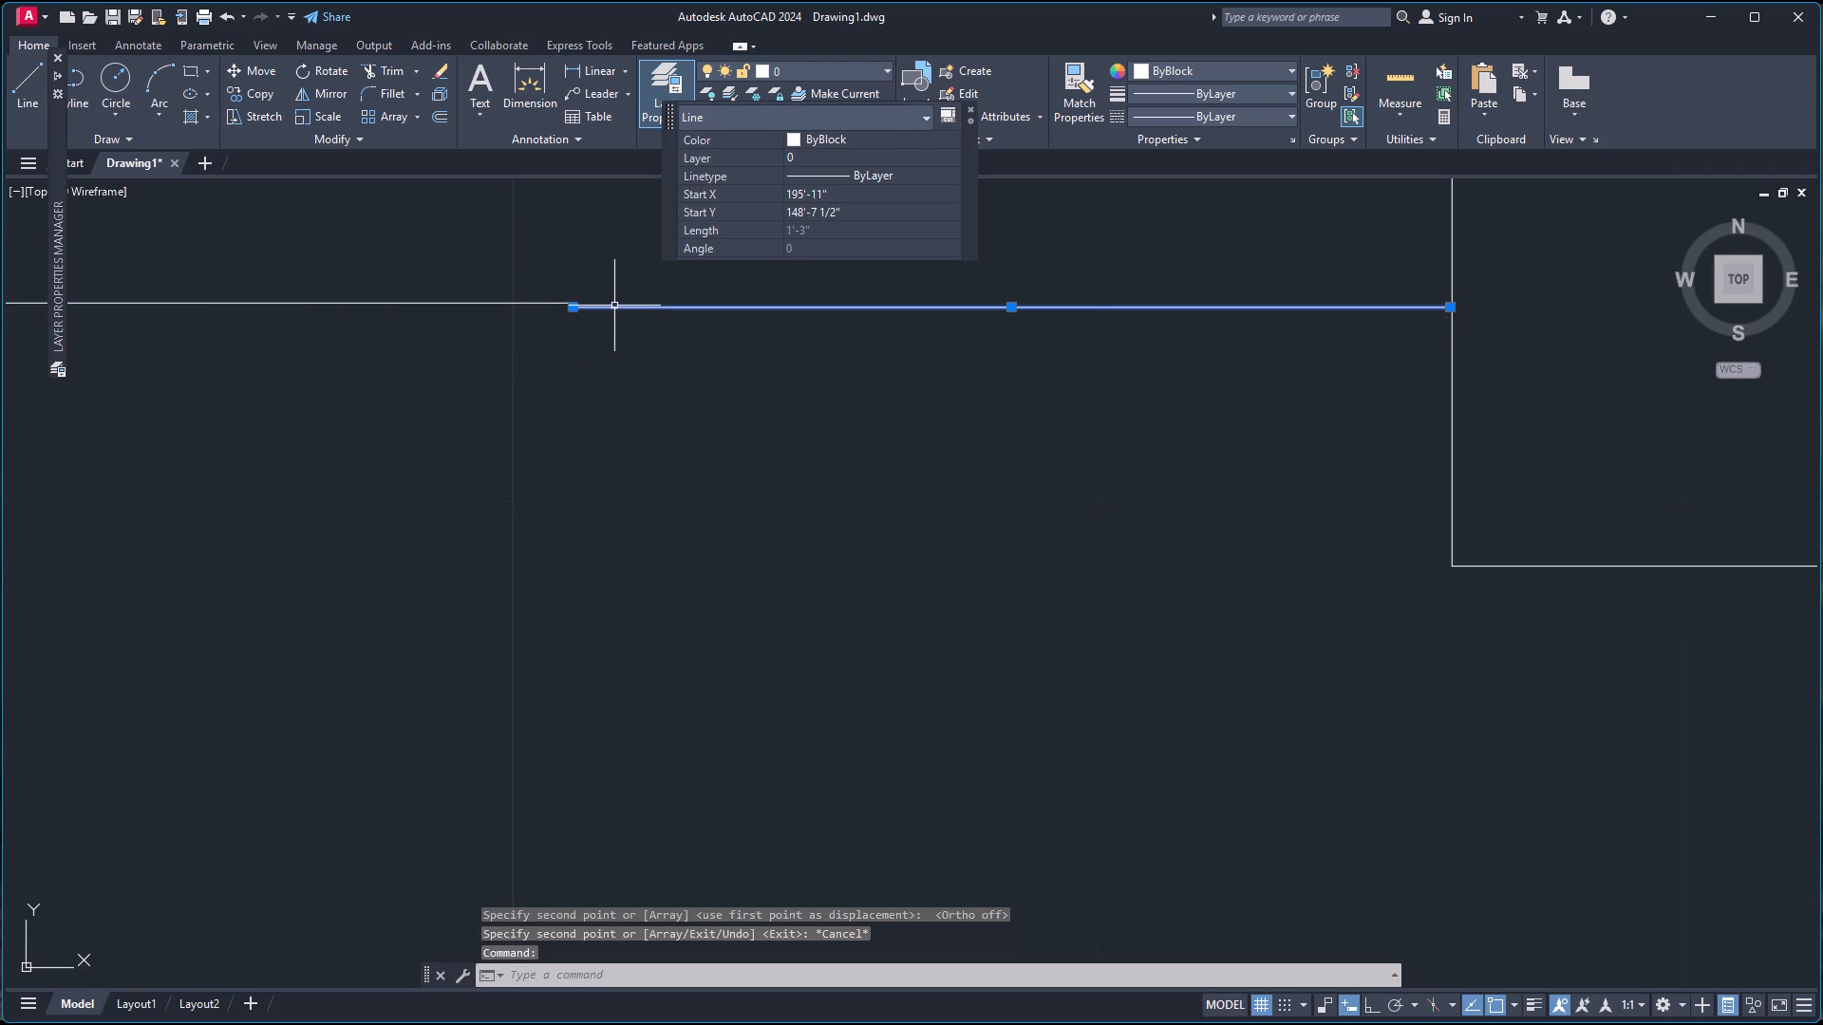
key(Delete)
Copy the 1'-3" panel line by its free end onto the opening's right jamb, slightly below the original line's level.
click(563, 305)
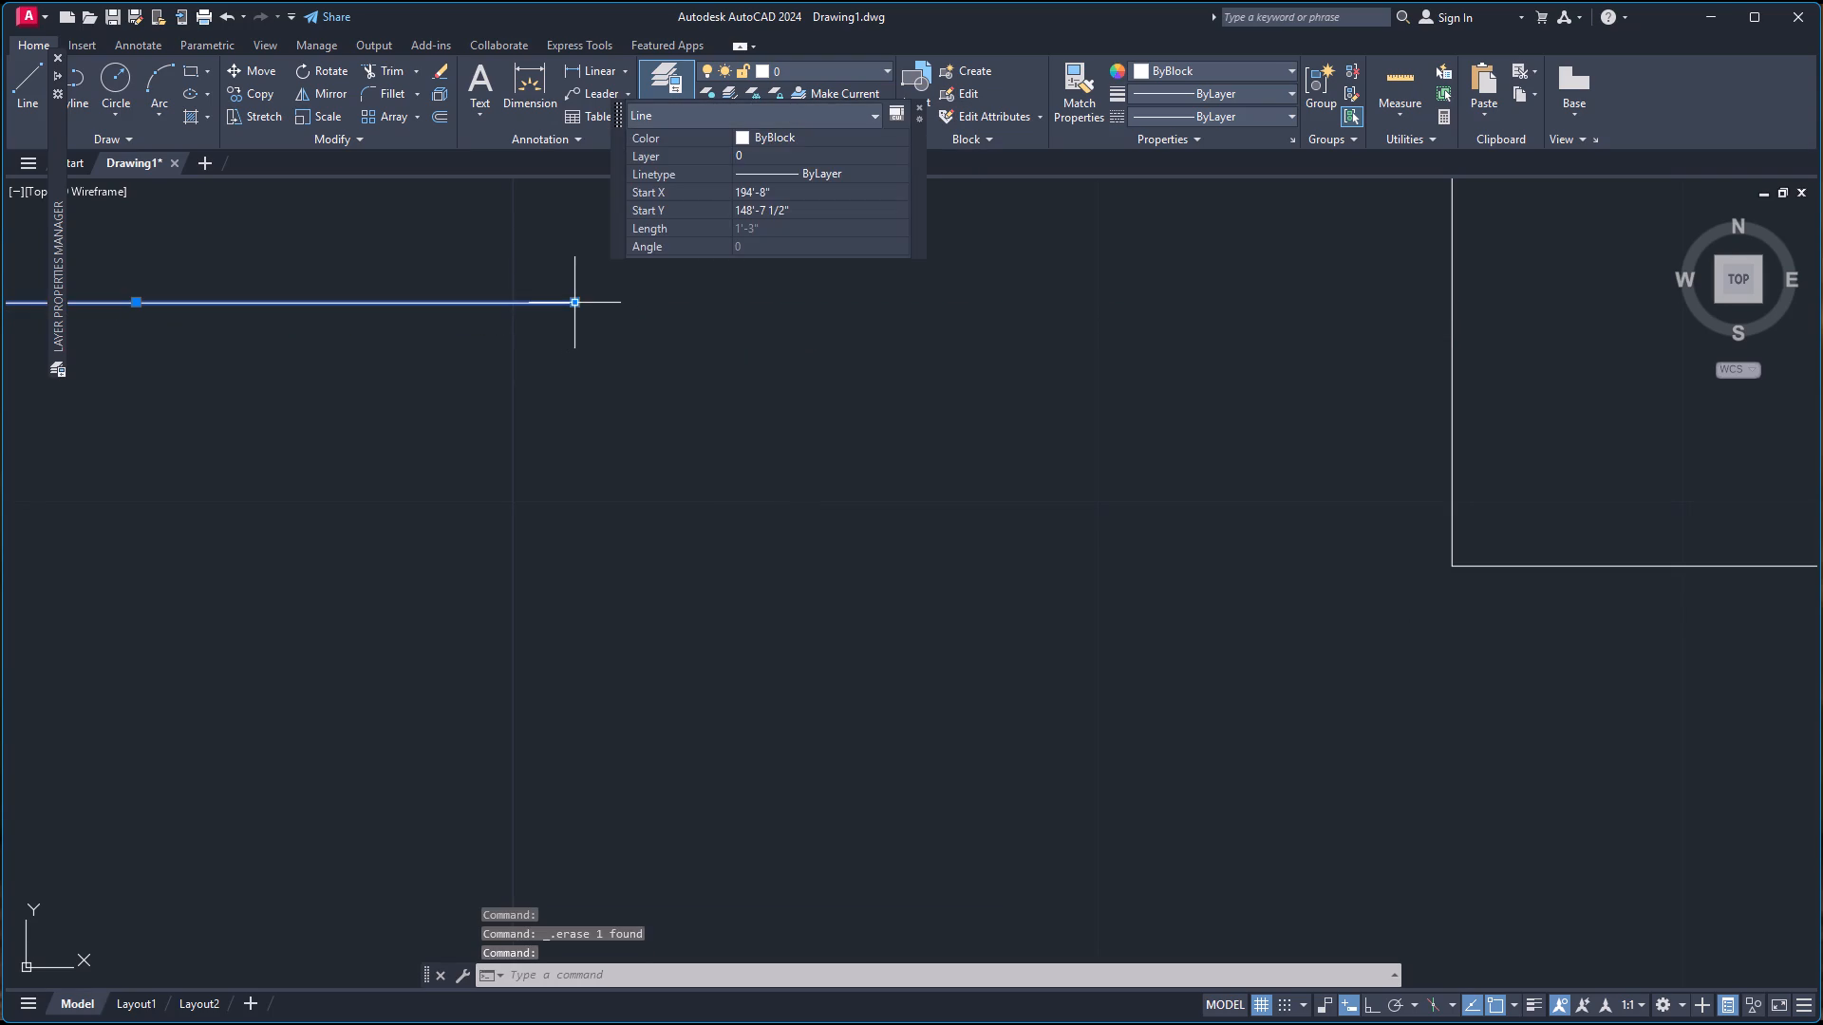
text(co)
key(Return)
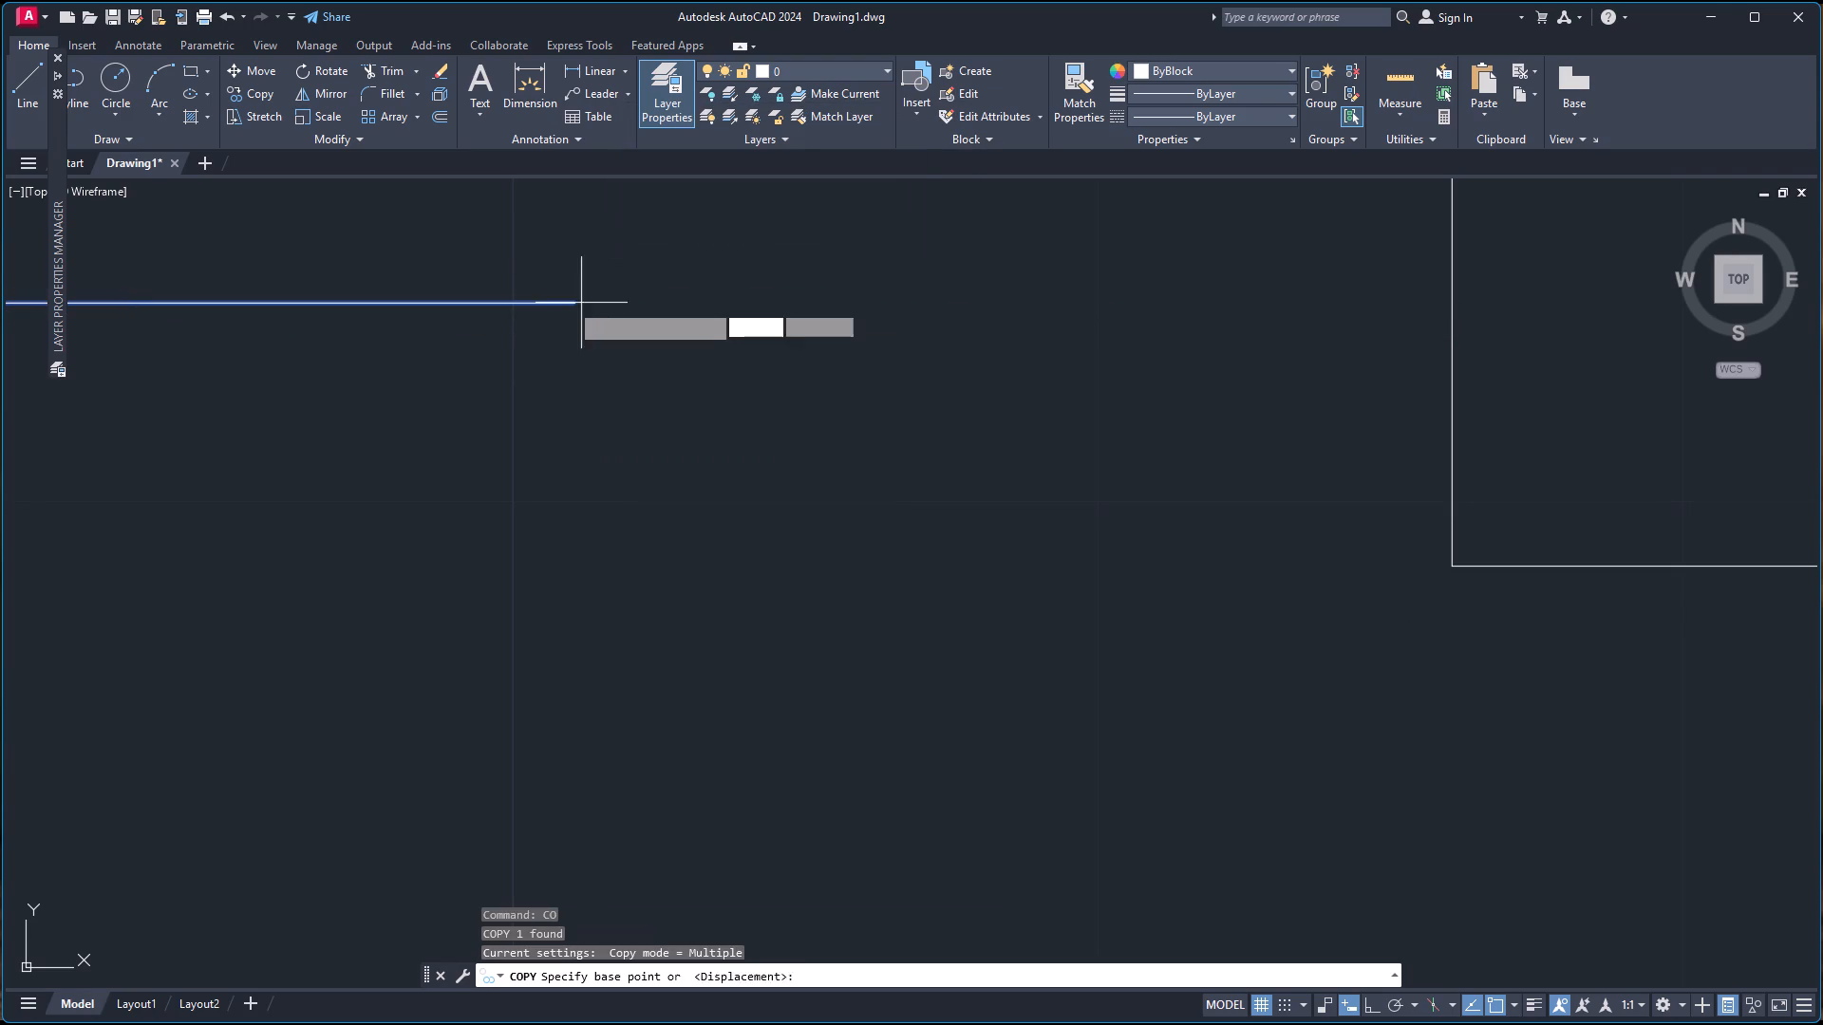
click(569, 302)
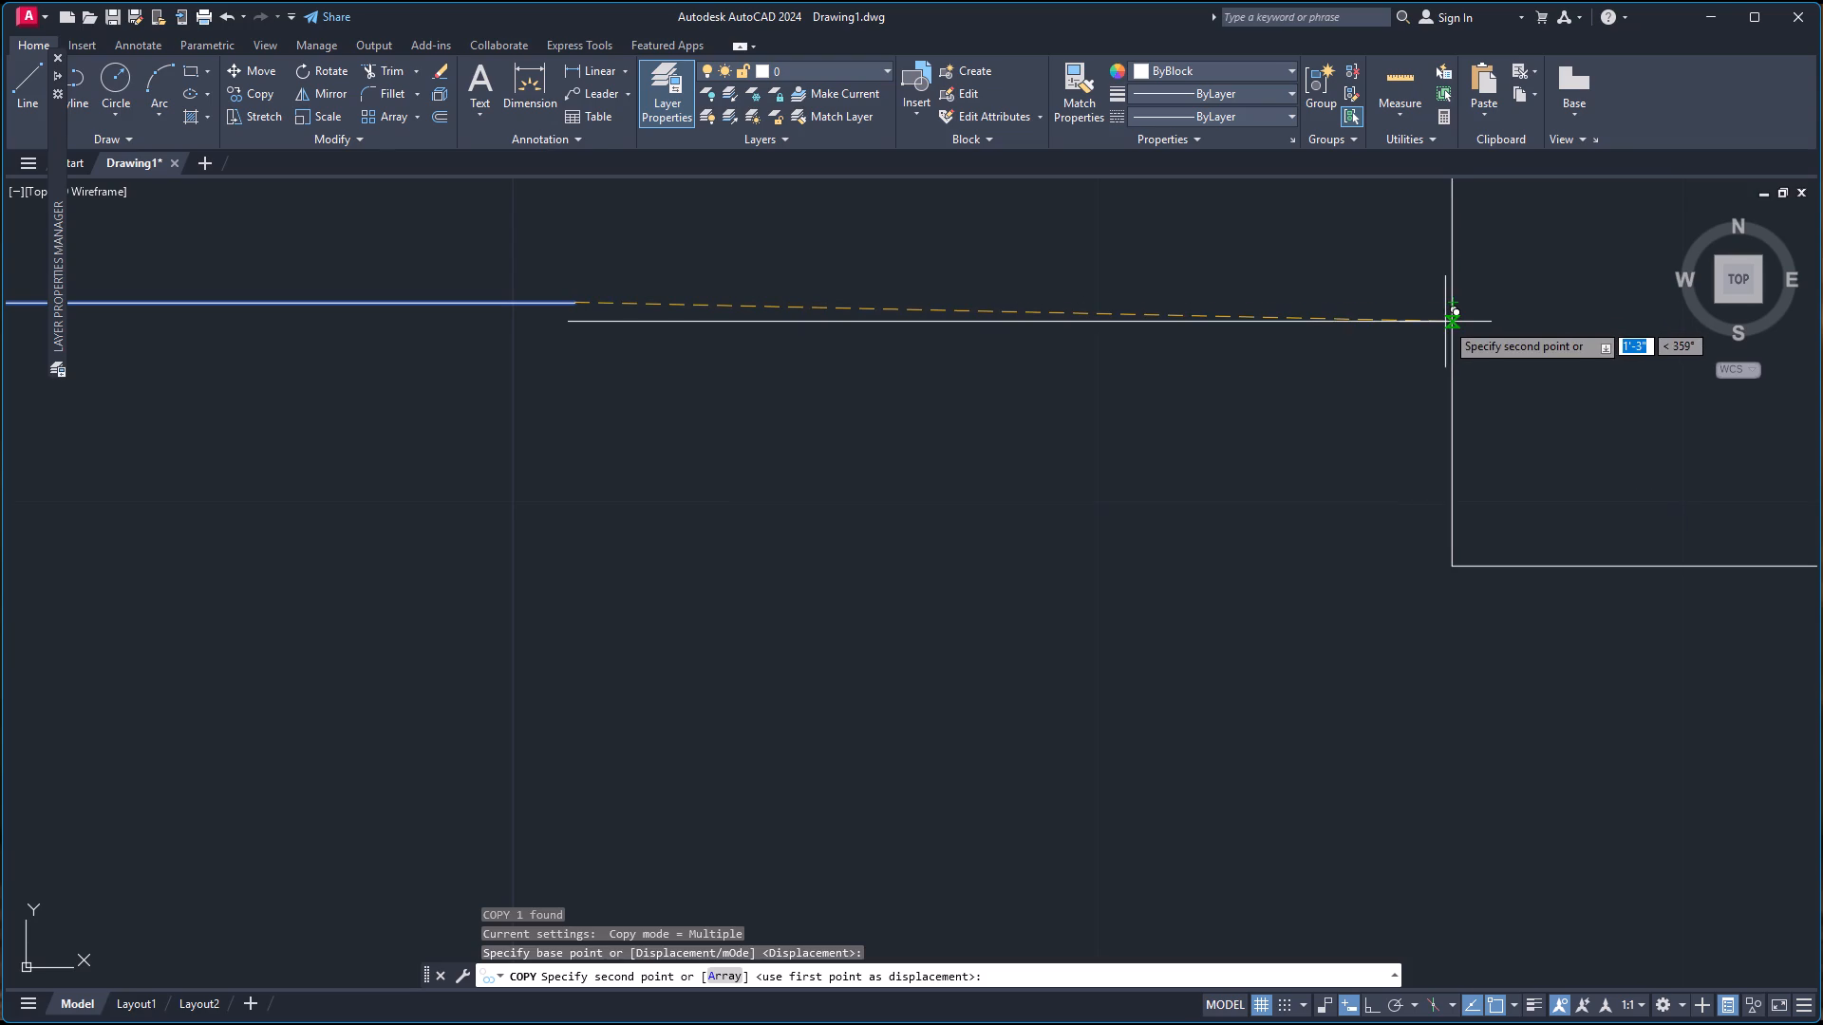
scroll(1445, 322, up, 3)
scroll(1443, 322, down, 2)
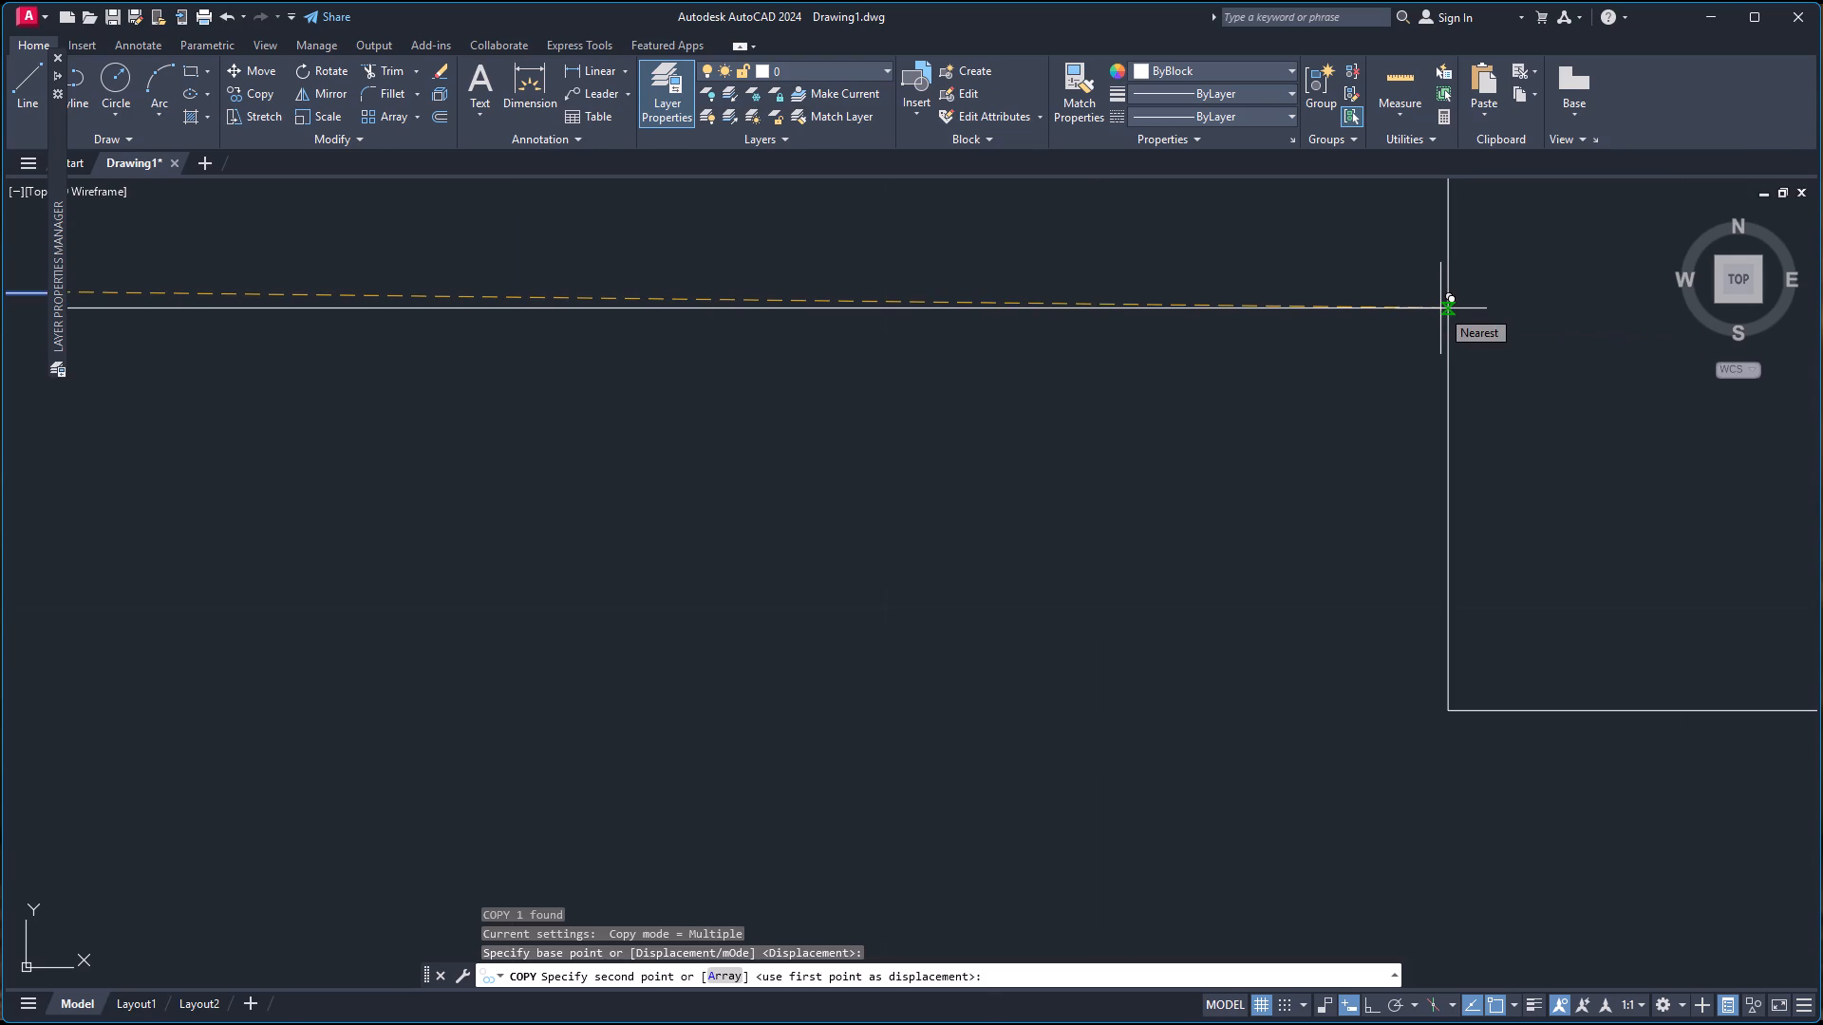
click(1440, 308)
scroll(1060, 368, down, 1)
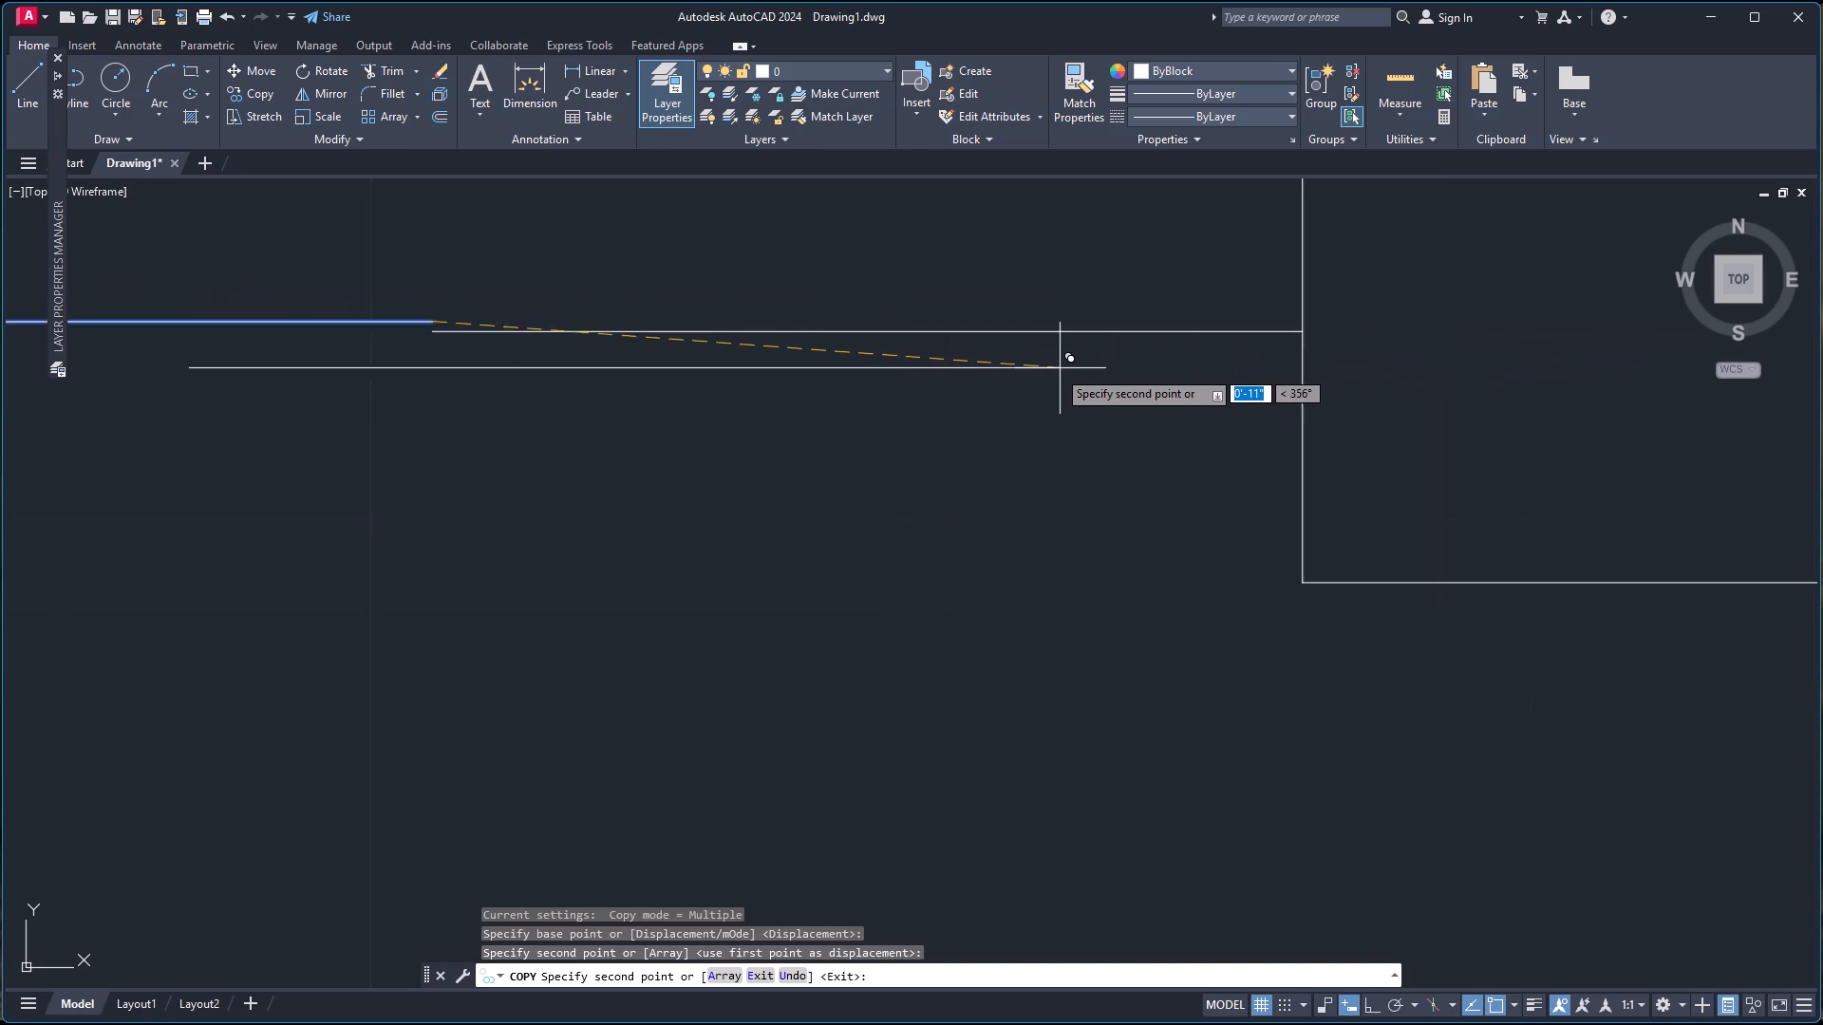
scroll(1057, 369, down, 1)
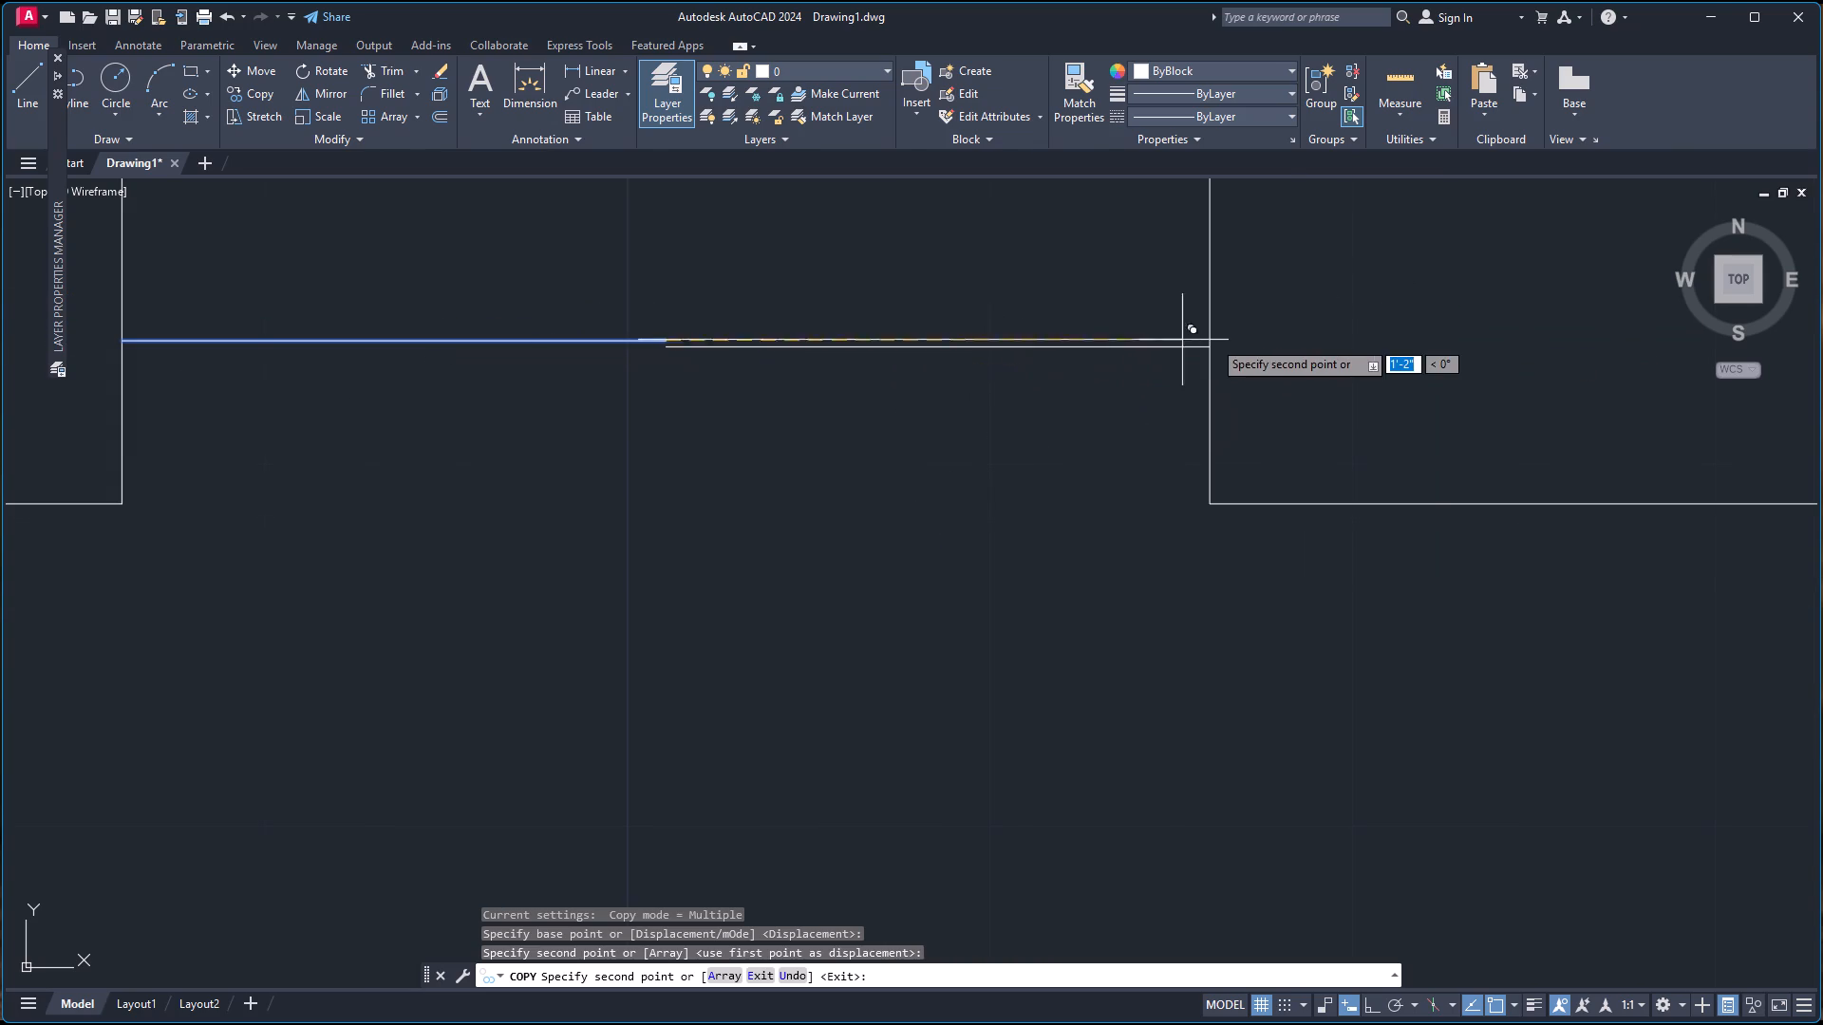
scroll(1224, 345, up, 3)
scroll(1172, 428, up, 4)
scroll(1155, 381, down, 2)
scroll(1146, 321, up, 1)
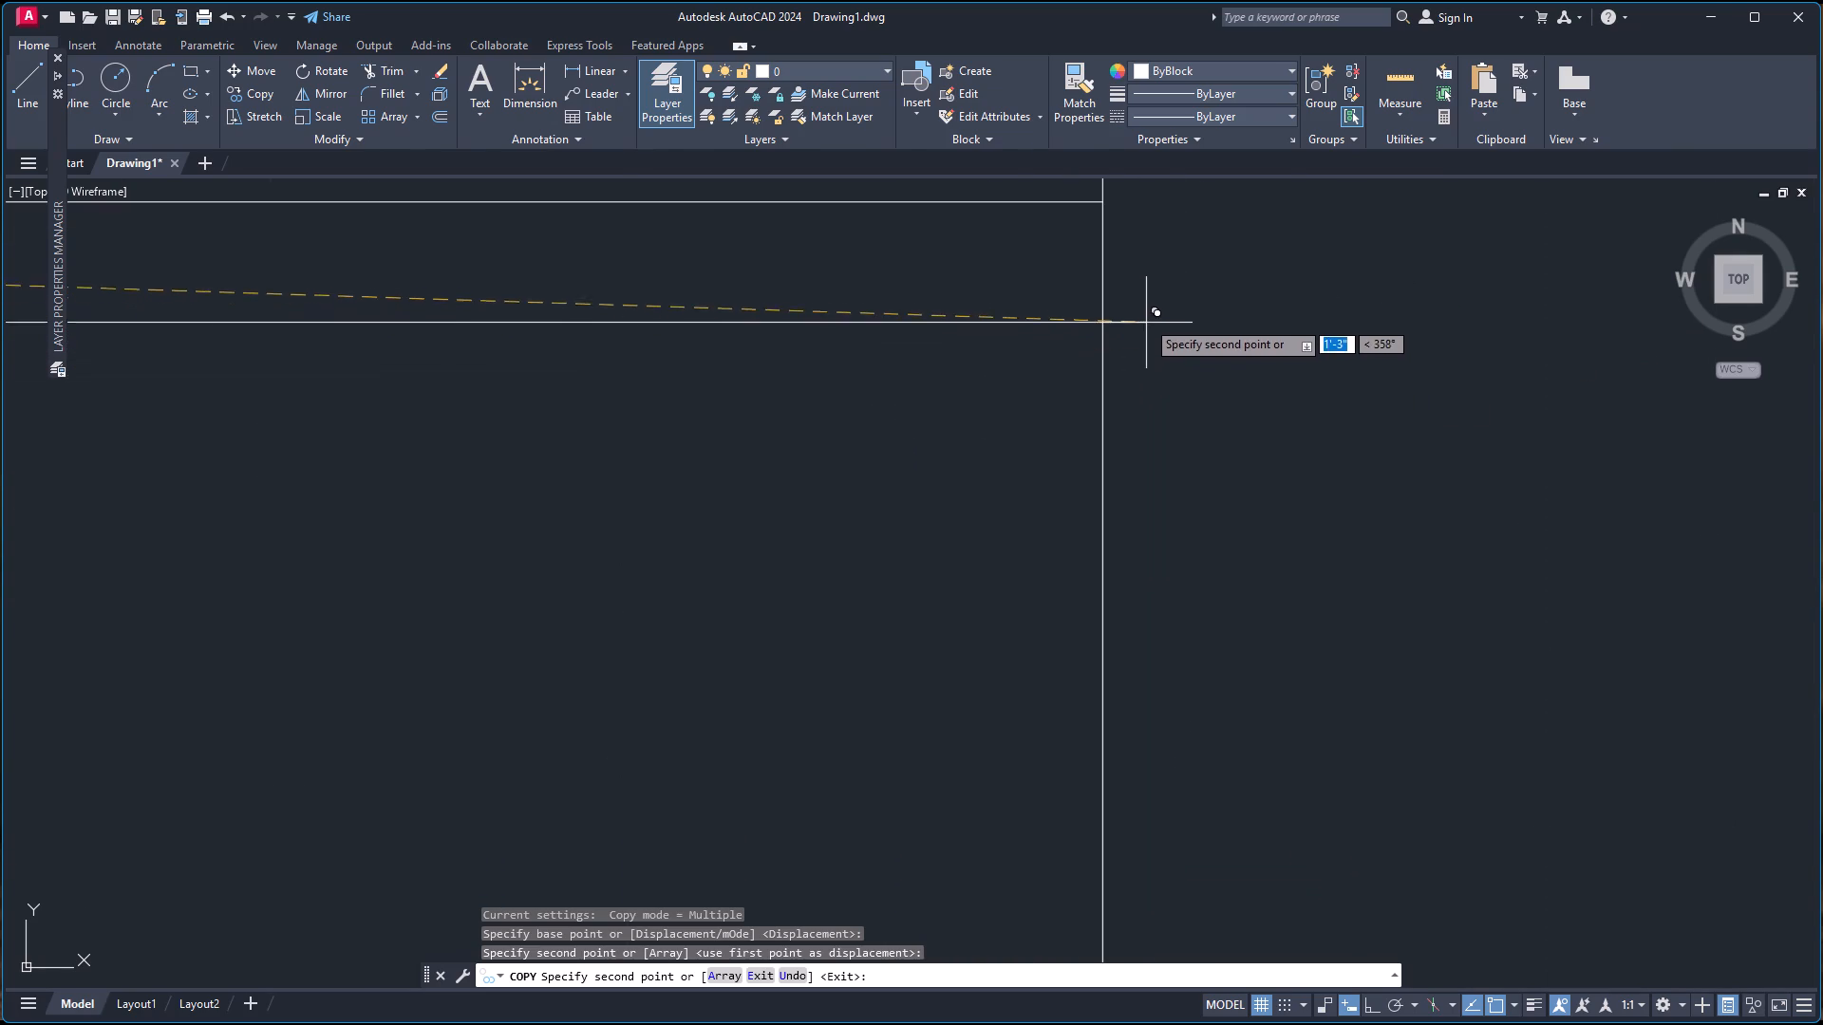
scroll(1144, 311, down, 2)
scroll(1102, 188, up, 2)
key(Escape)
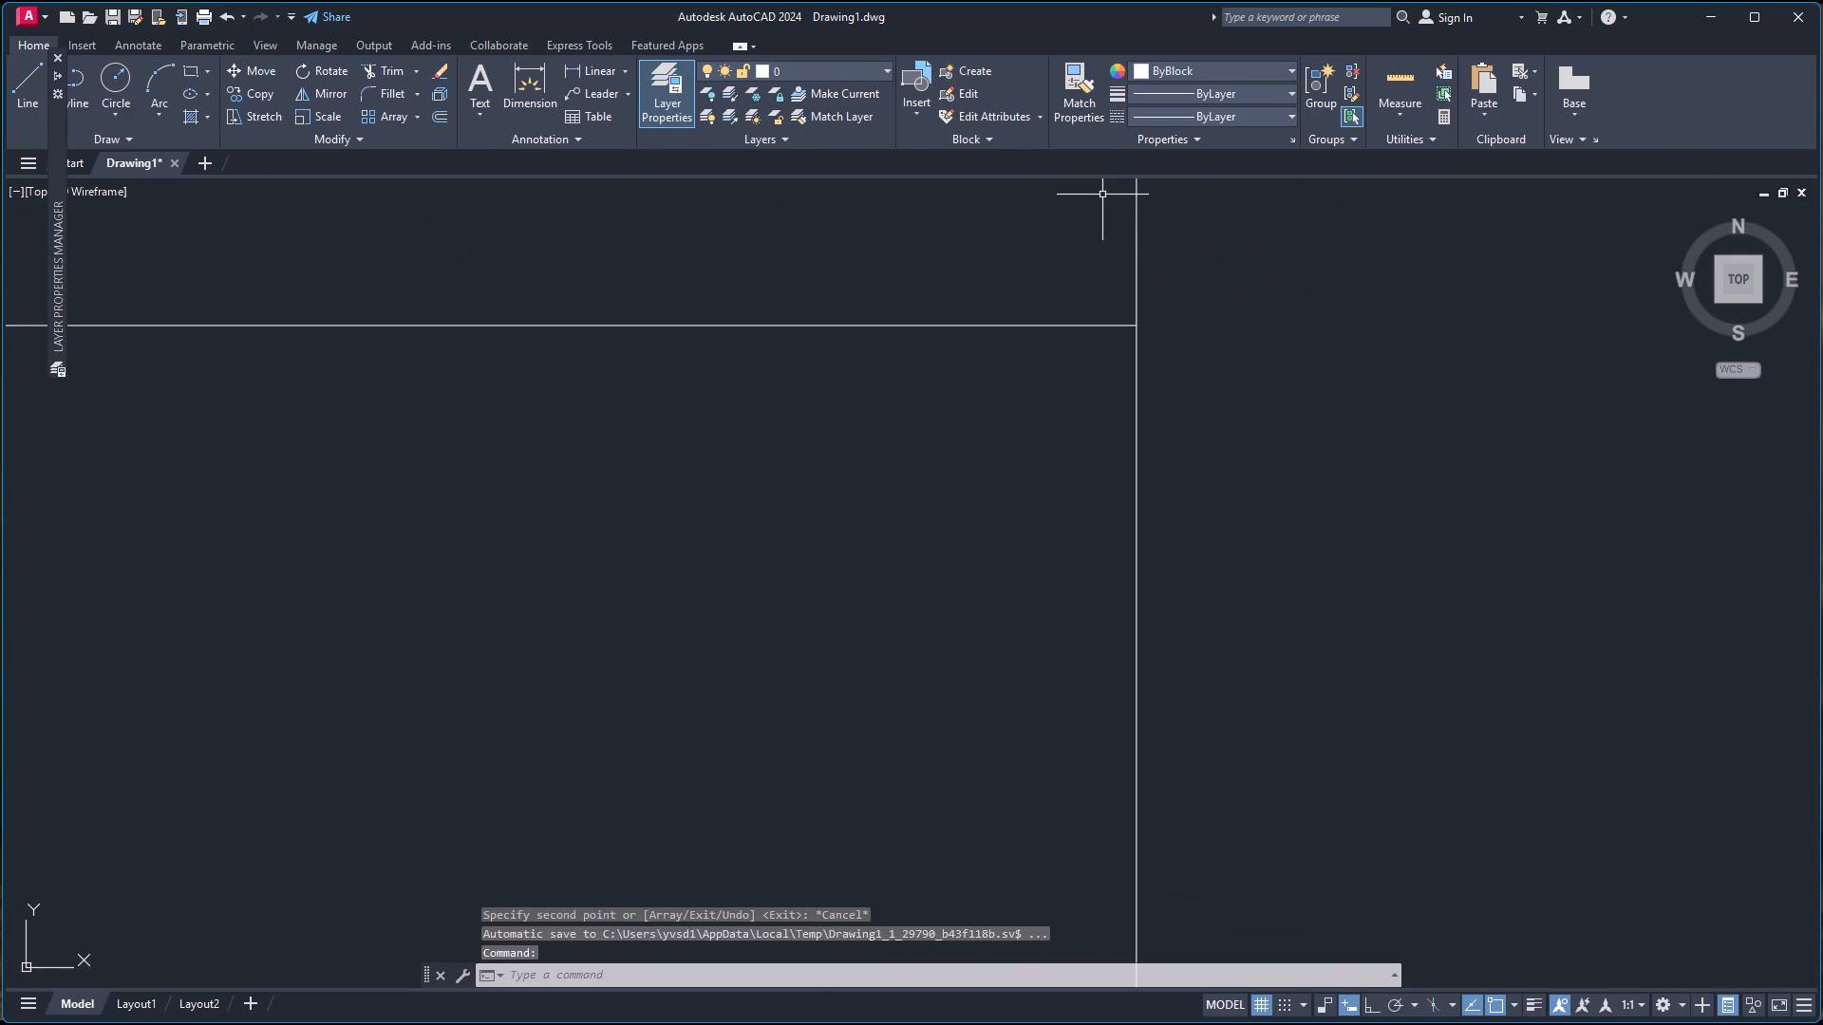
Set the lineweight of both sliding-panel lines in the opening to 0.30 mm.
scroll(1076, 262, down, 7)
scroll(619, 367, down, 3)
scroll(509, 358, up, 1)
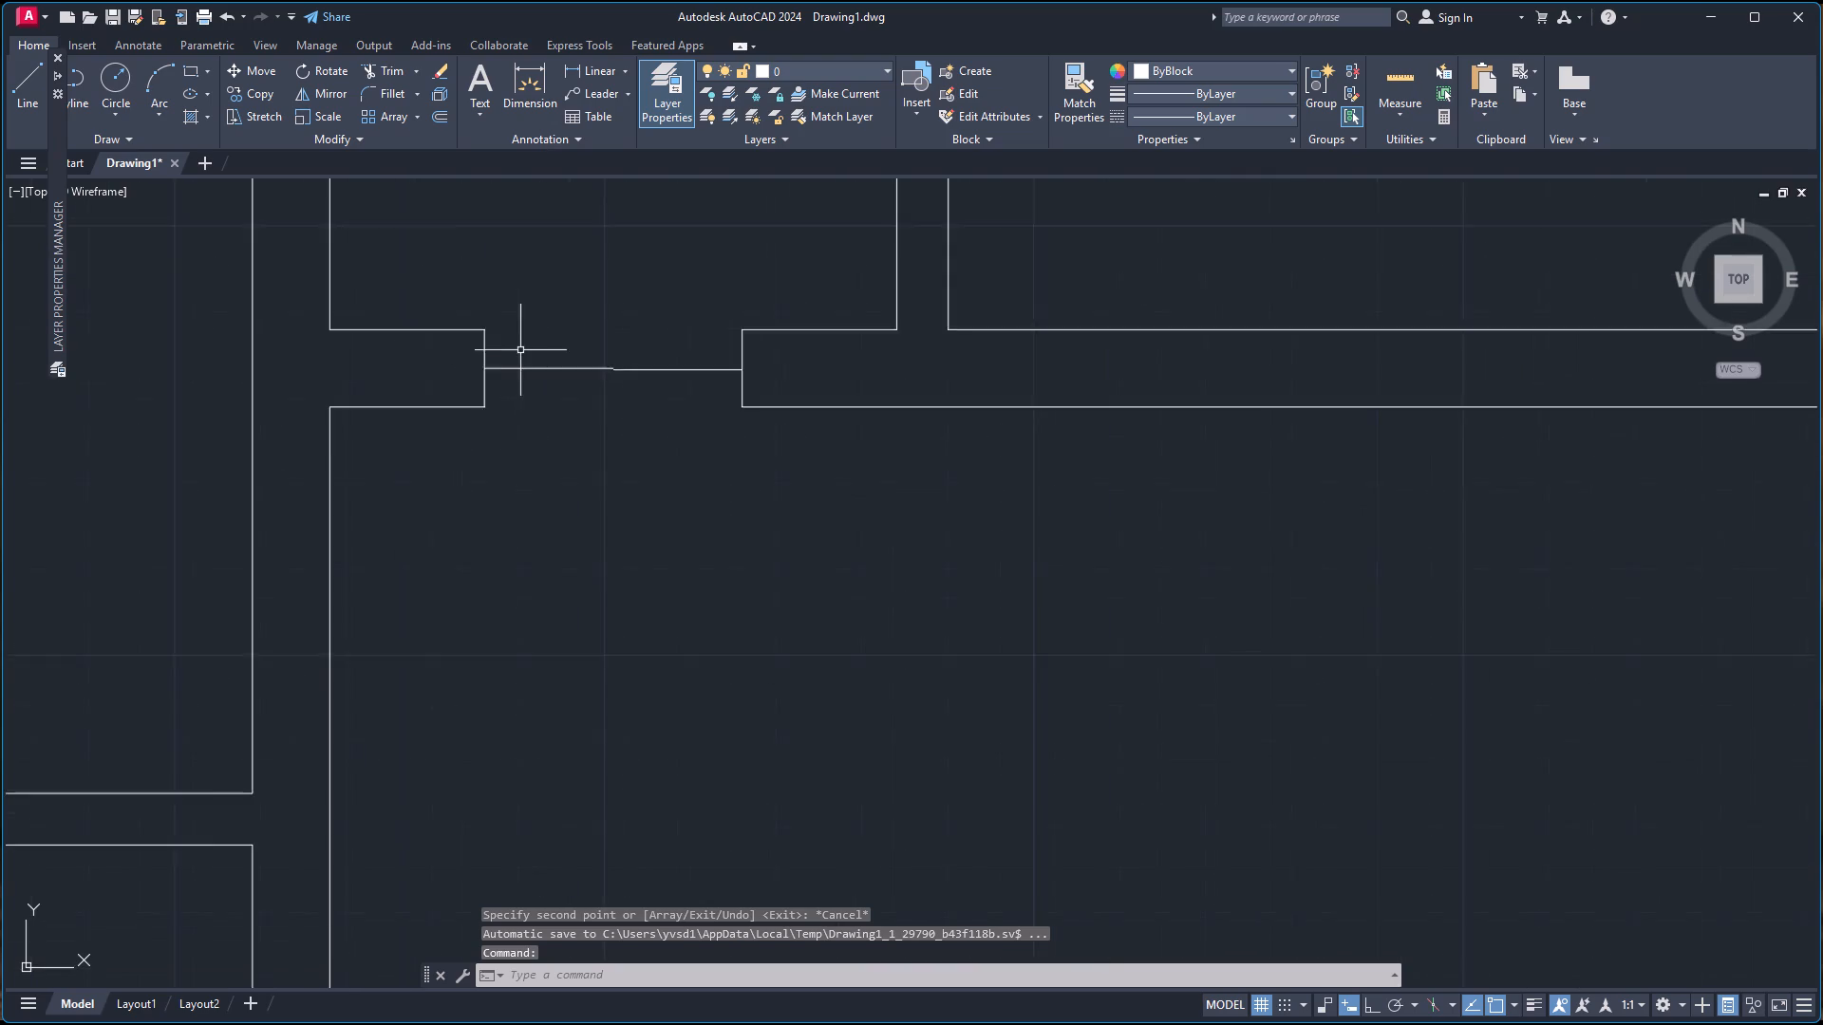
scroll(524, 348, up, 3)
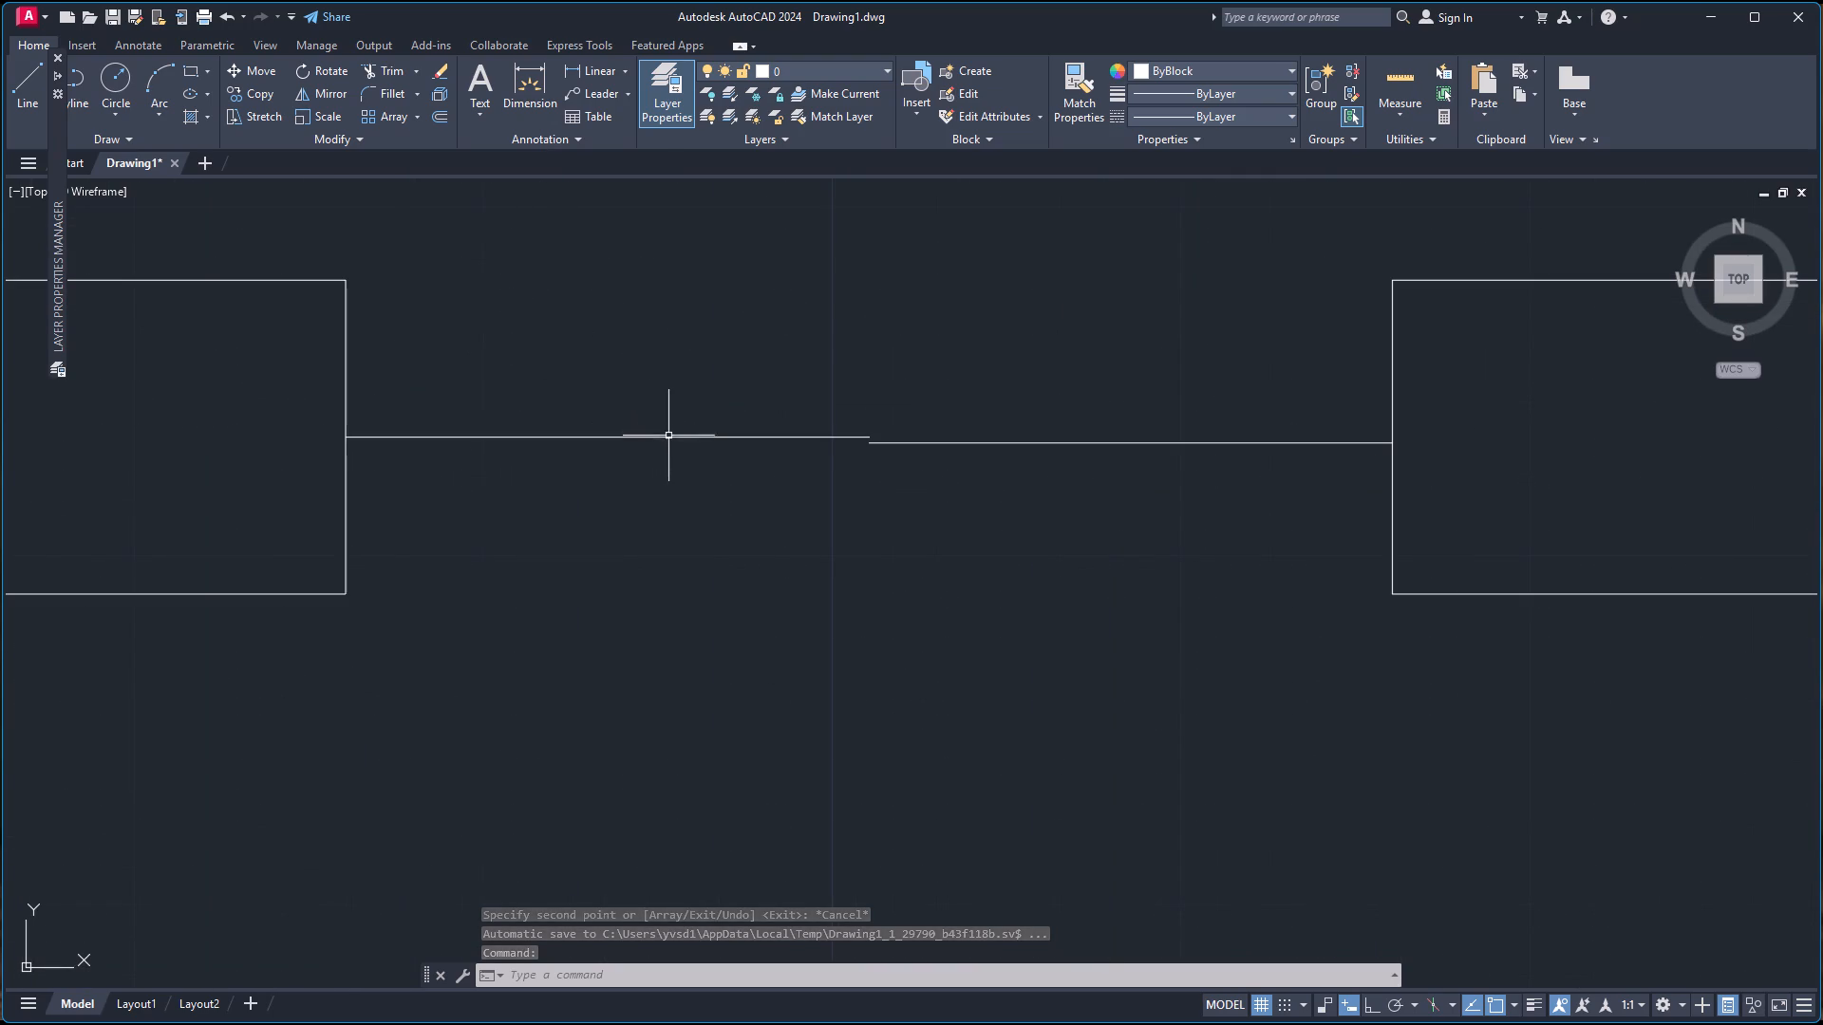
click(668, 439)
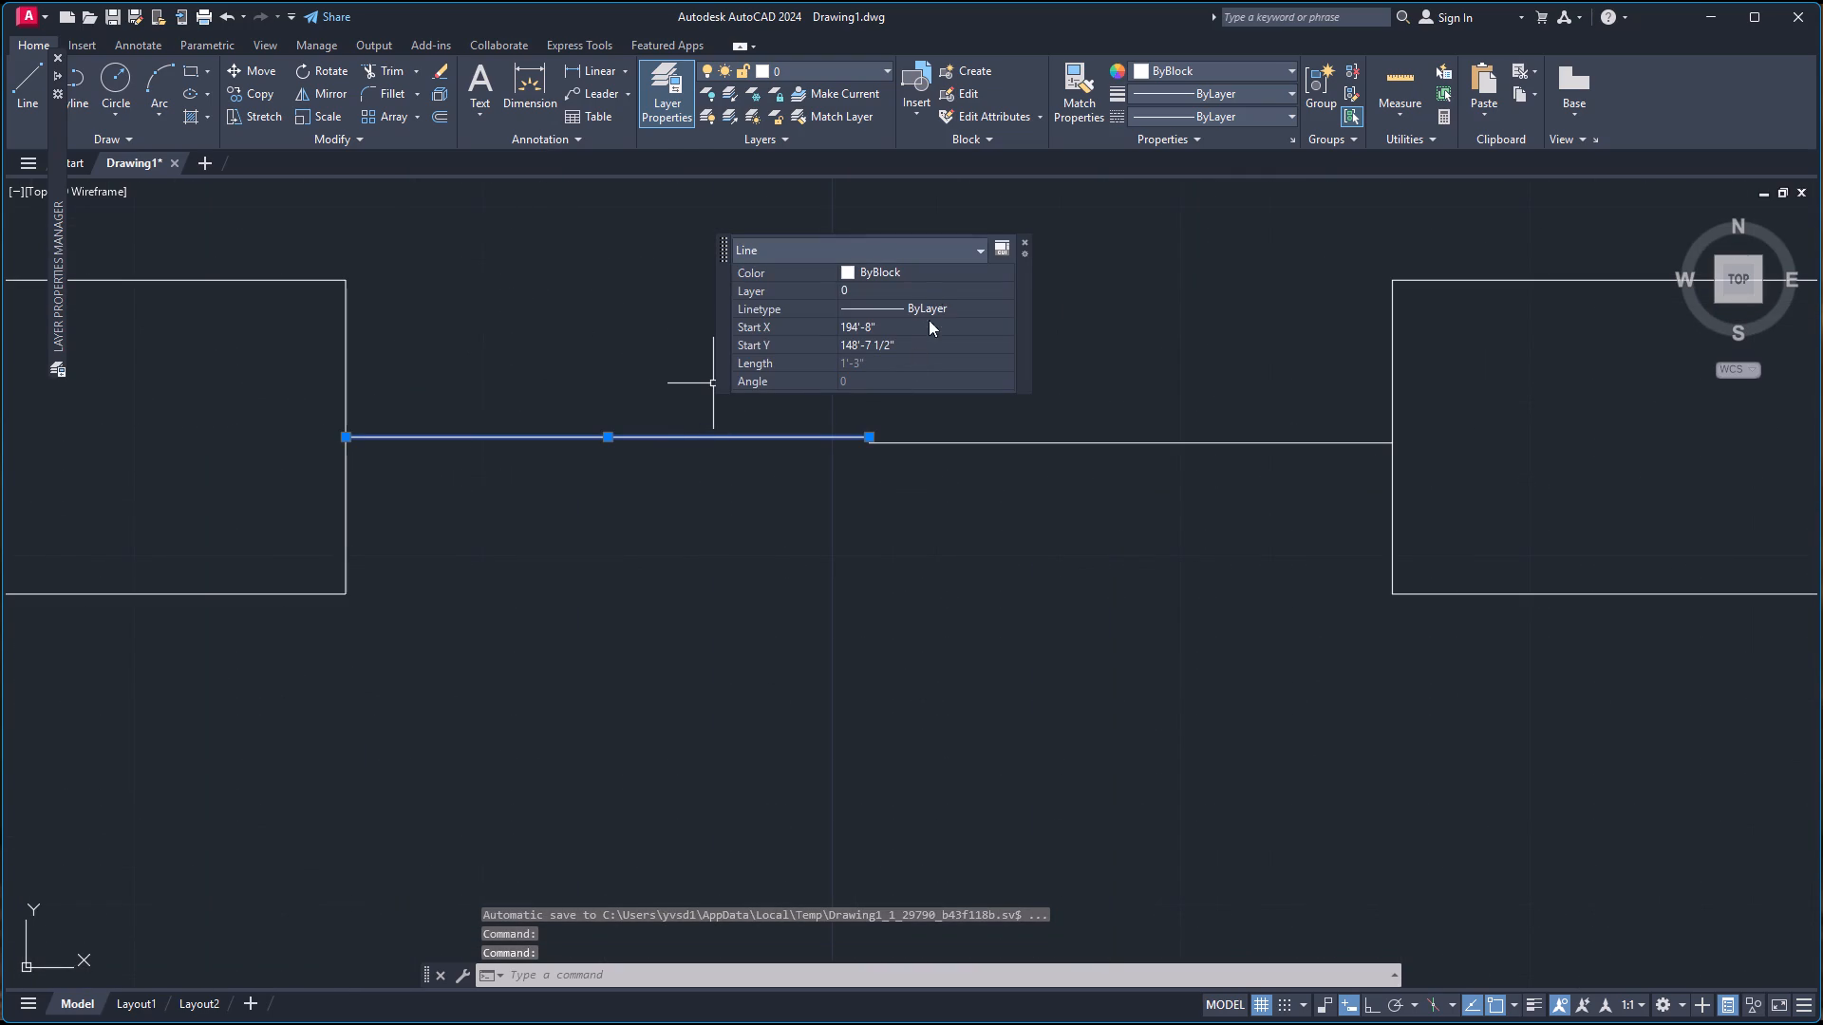
double_click(939, 308)
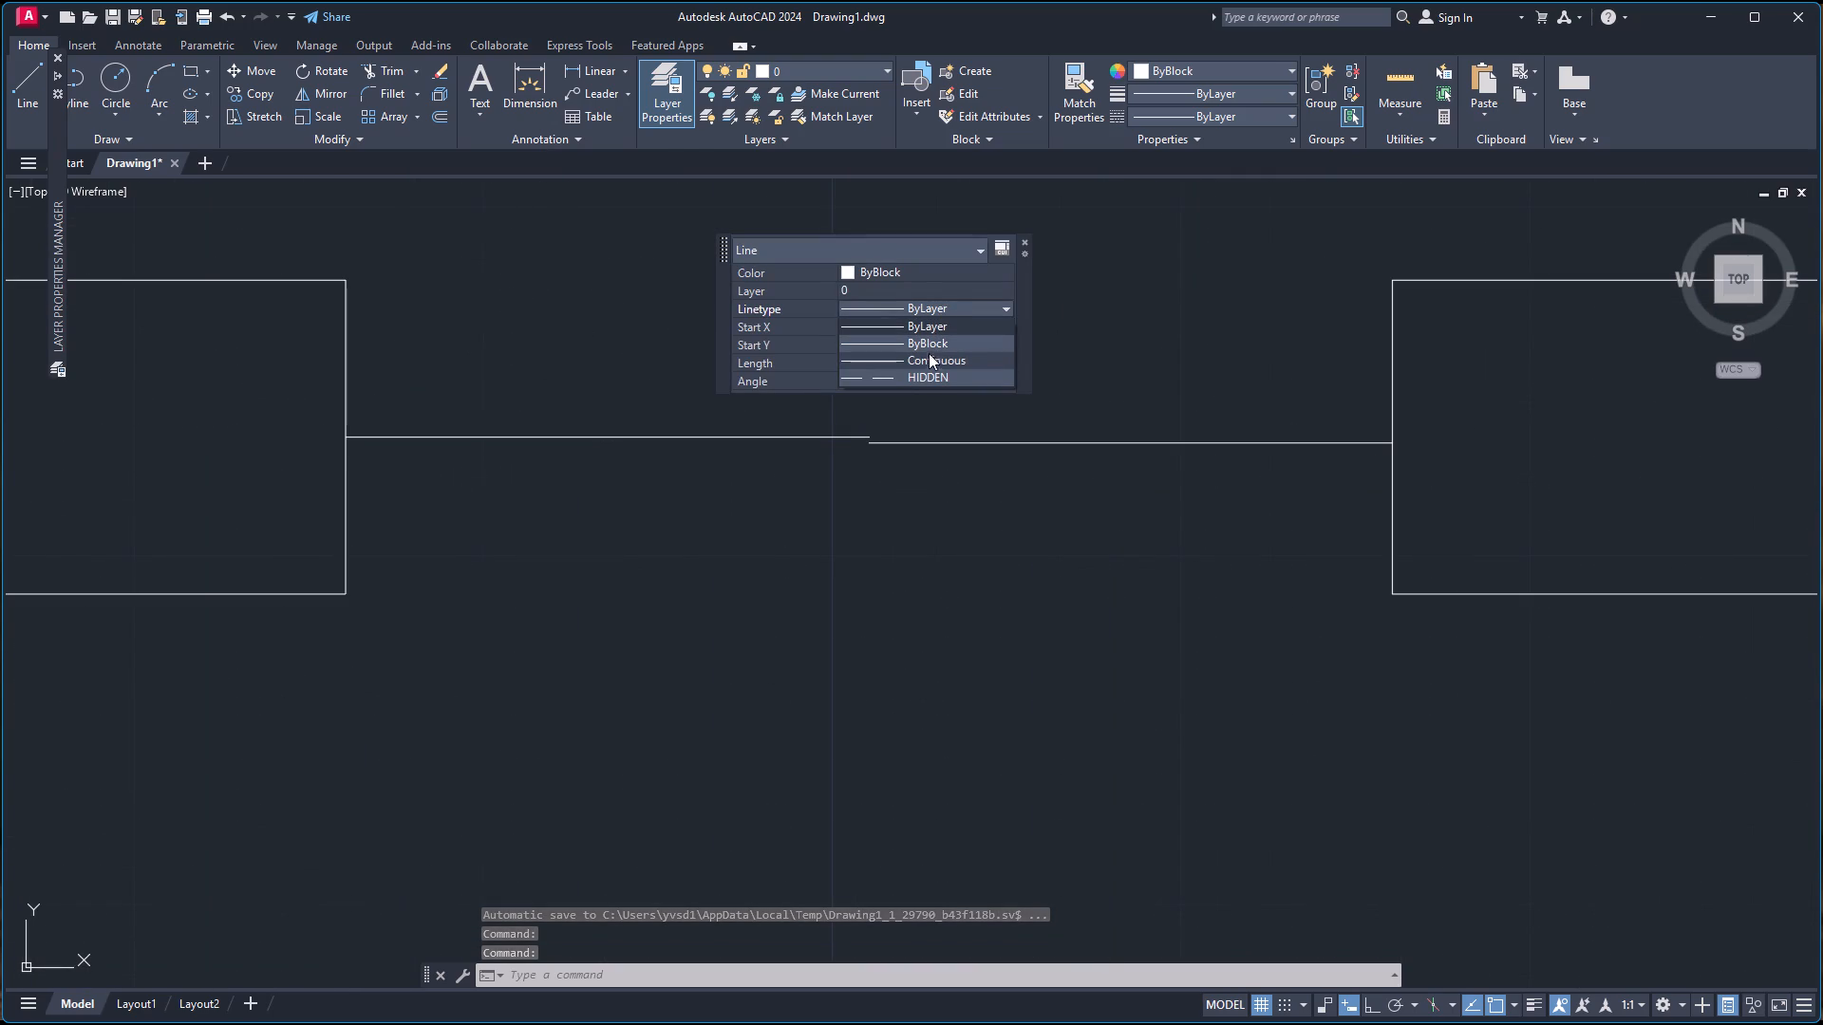
click(1005, 309)
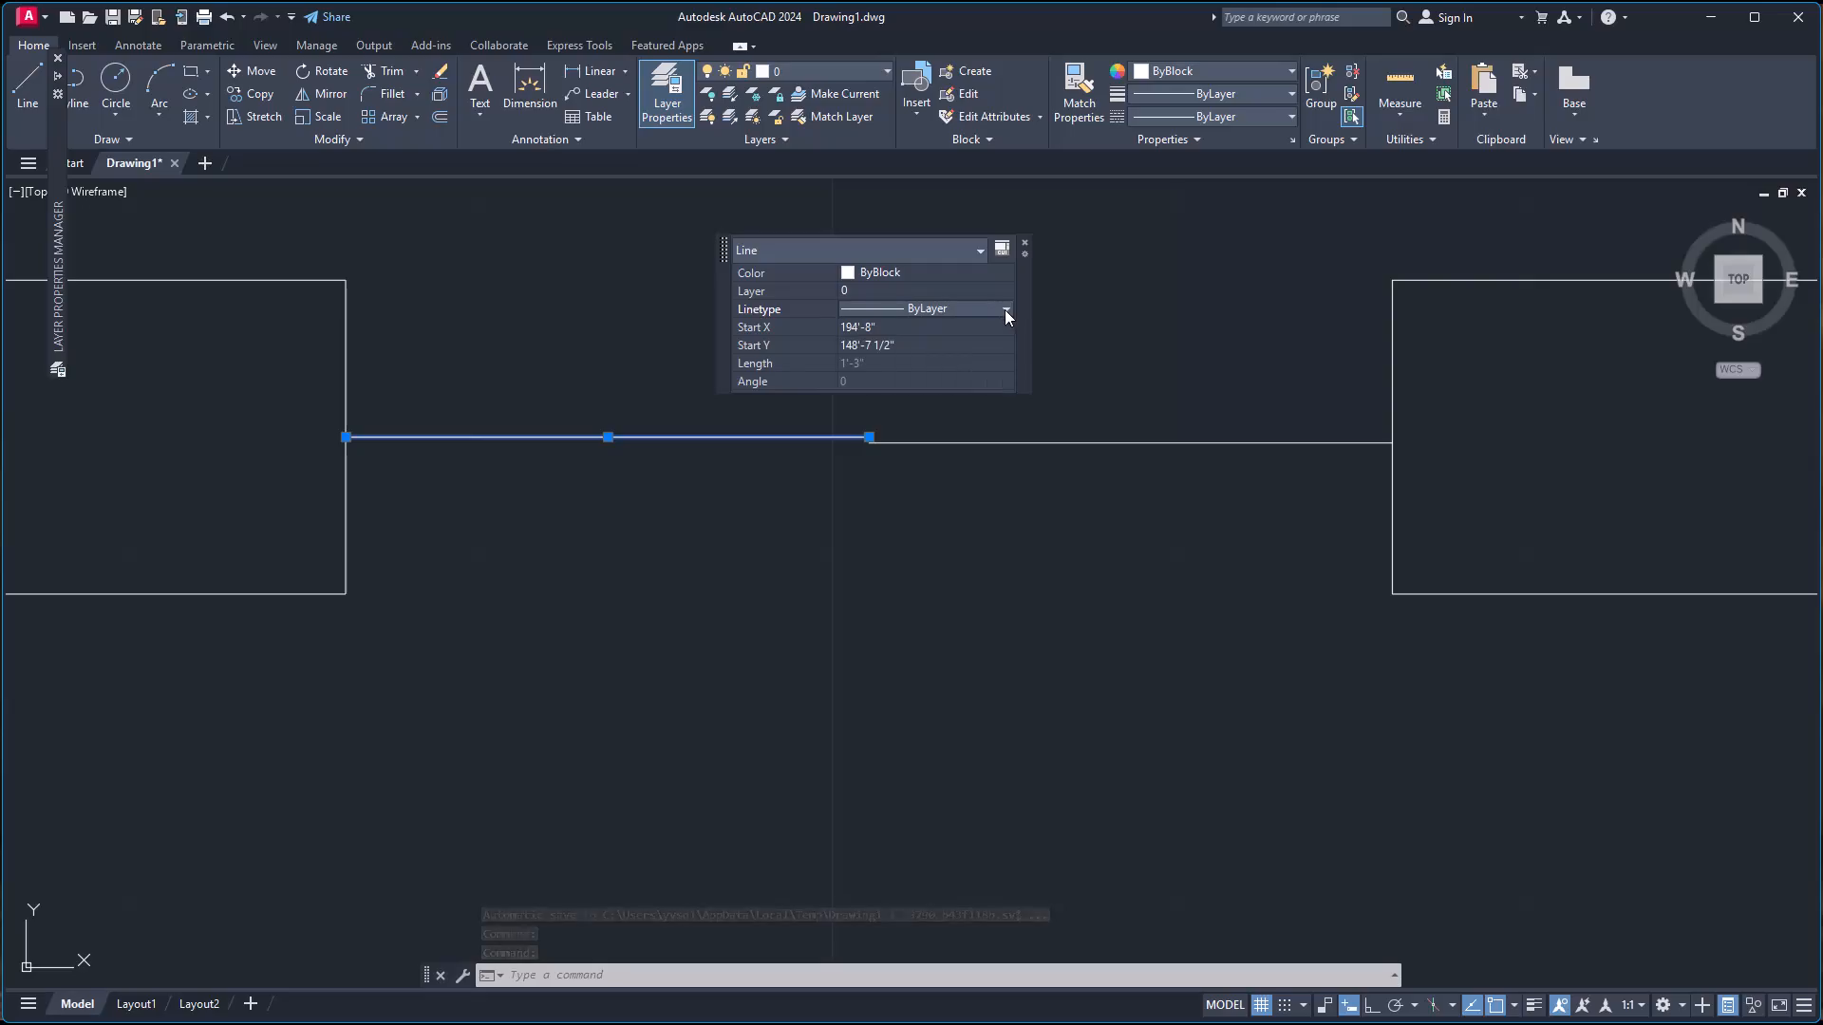
click(1024, 243)
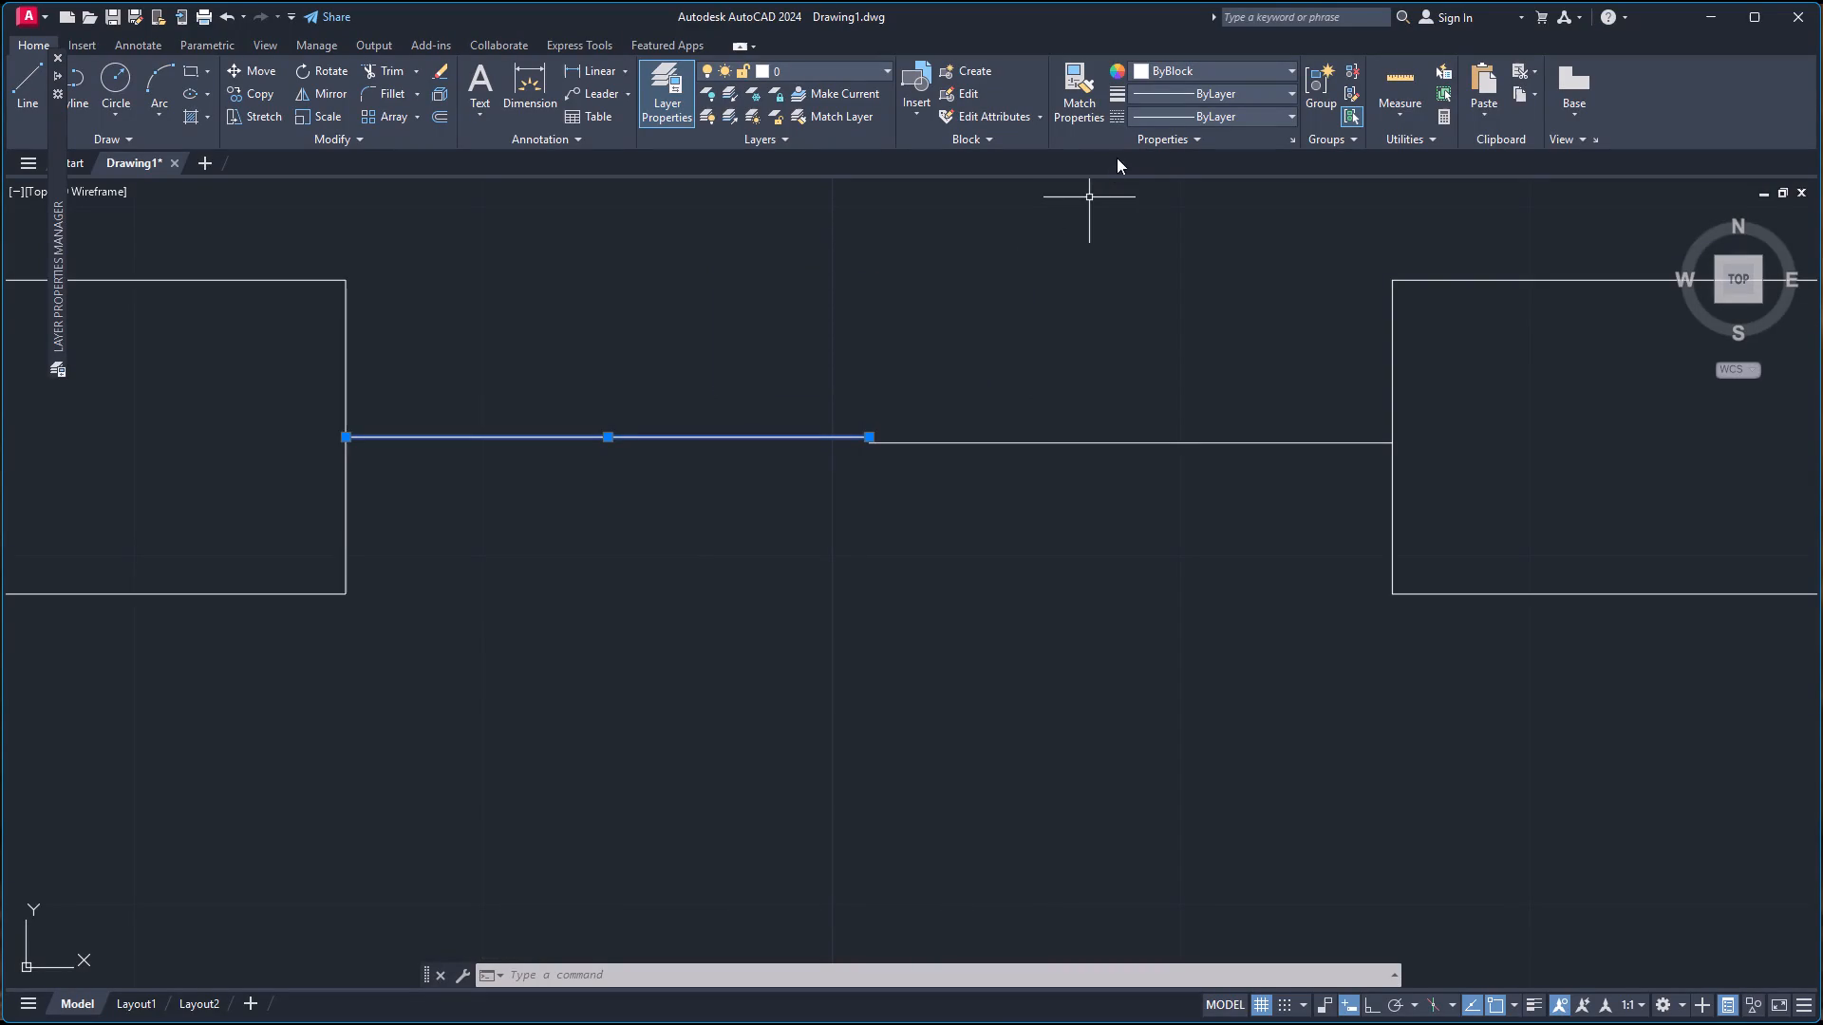
click(1262, 93)
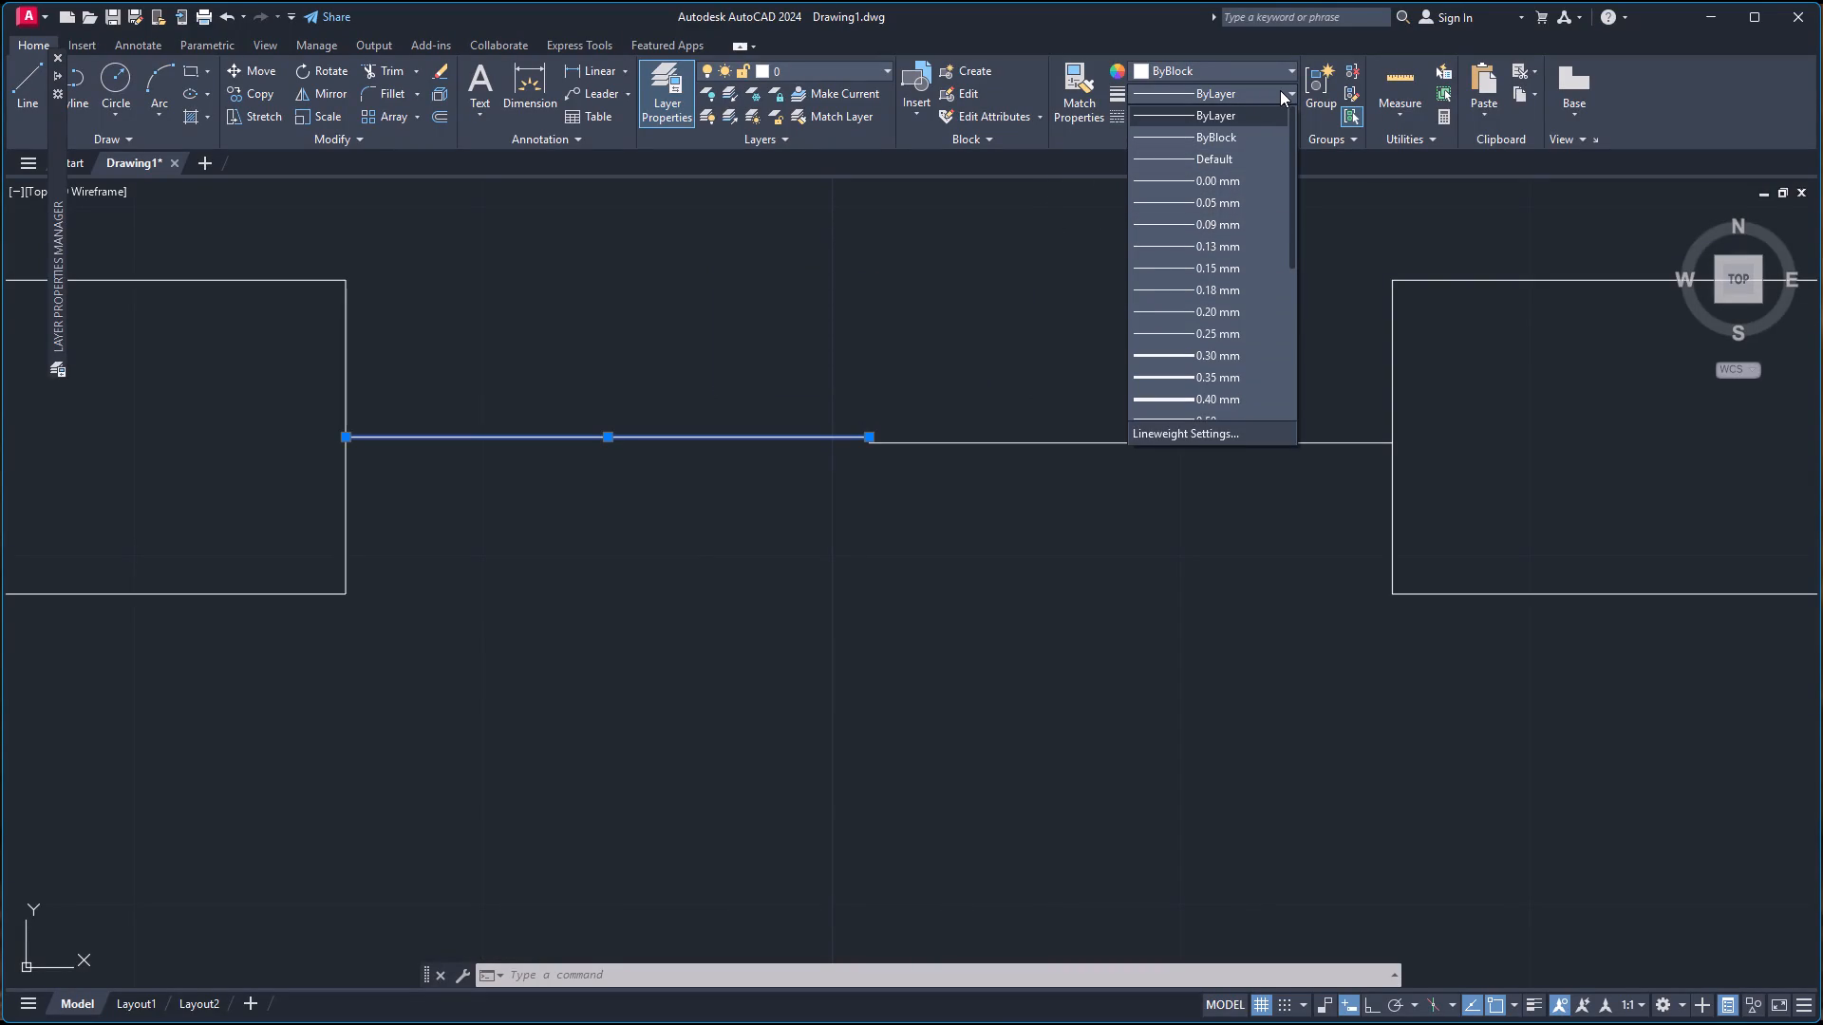
click(1280, 90)
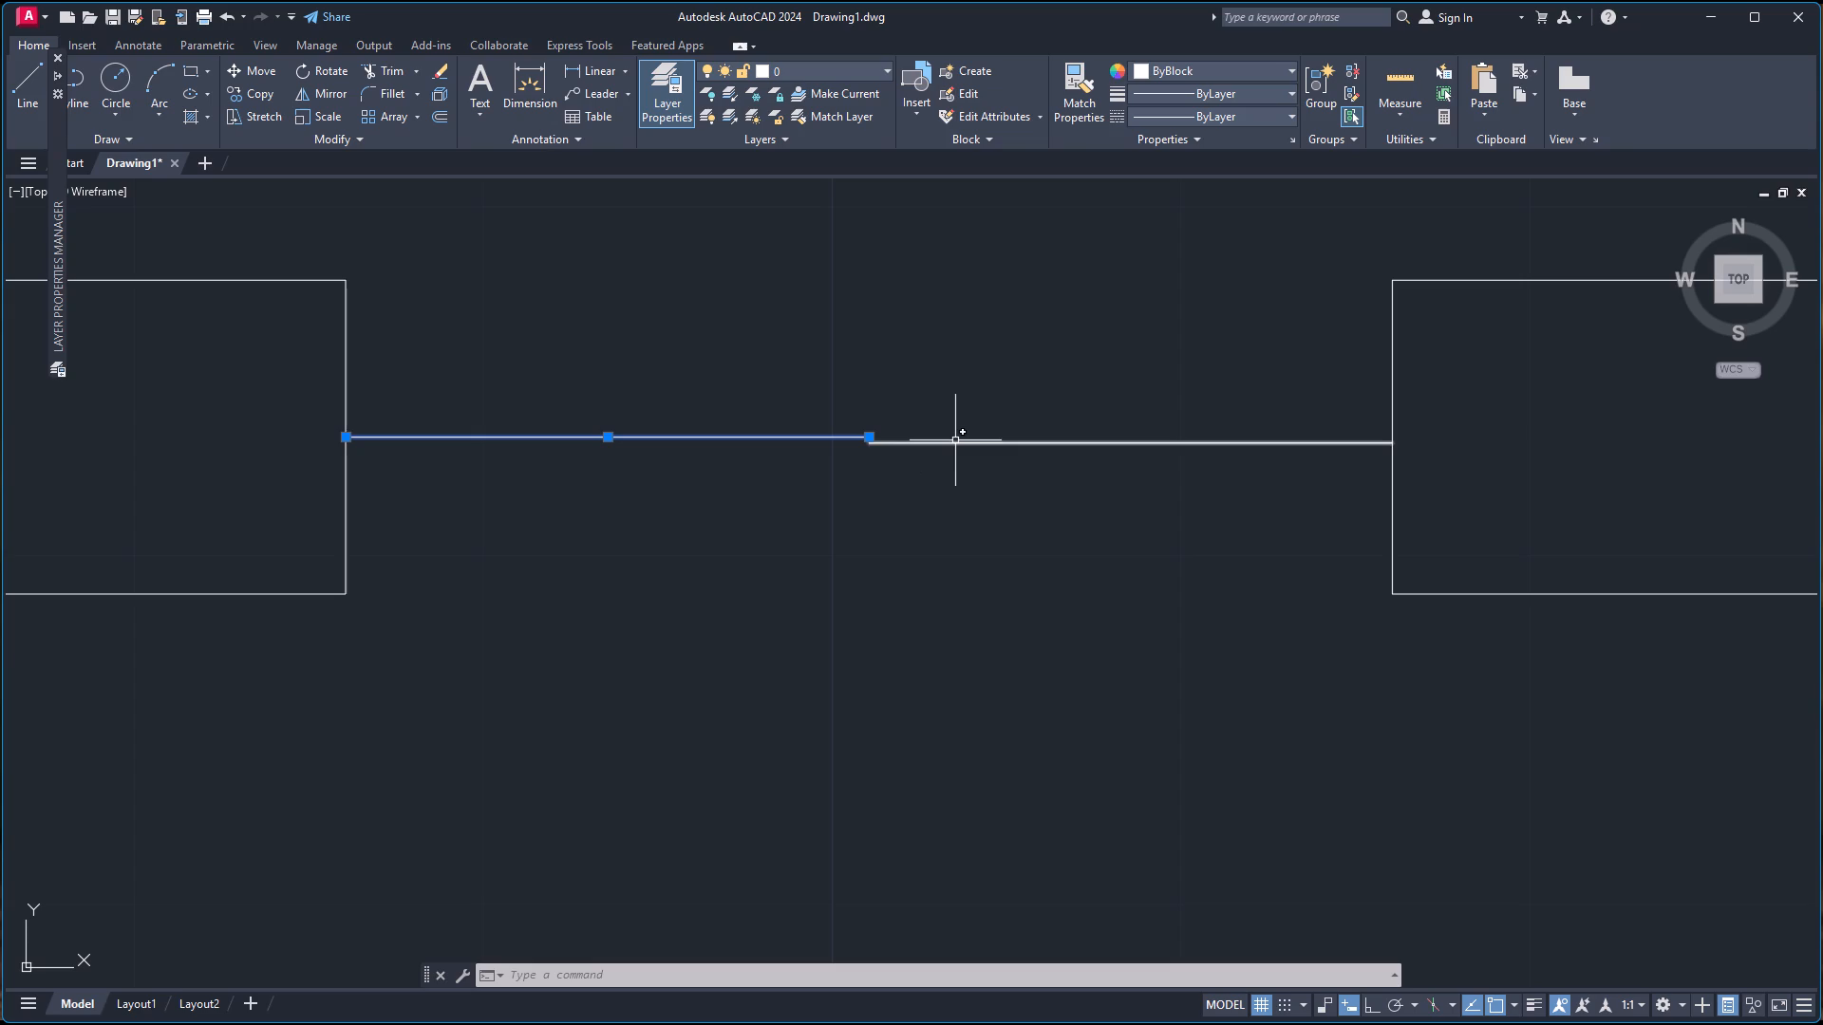
click(955, 440)
click(1247, 93)
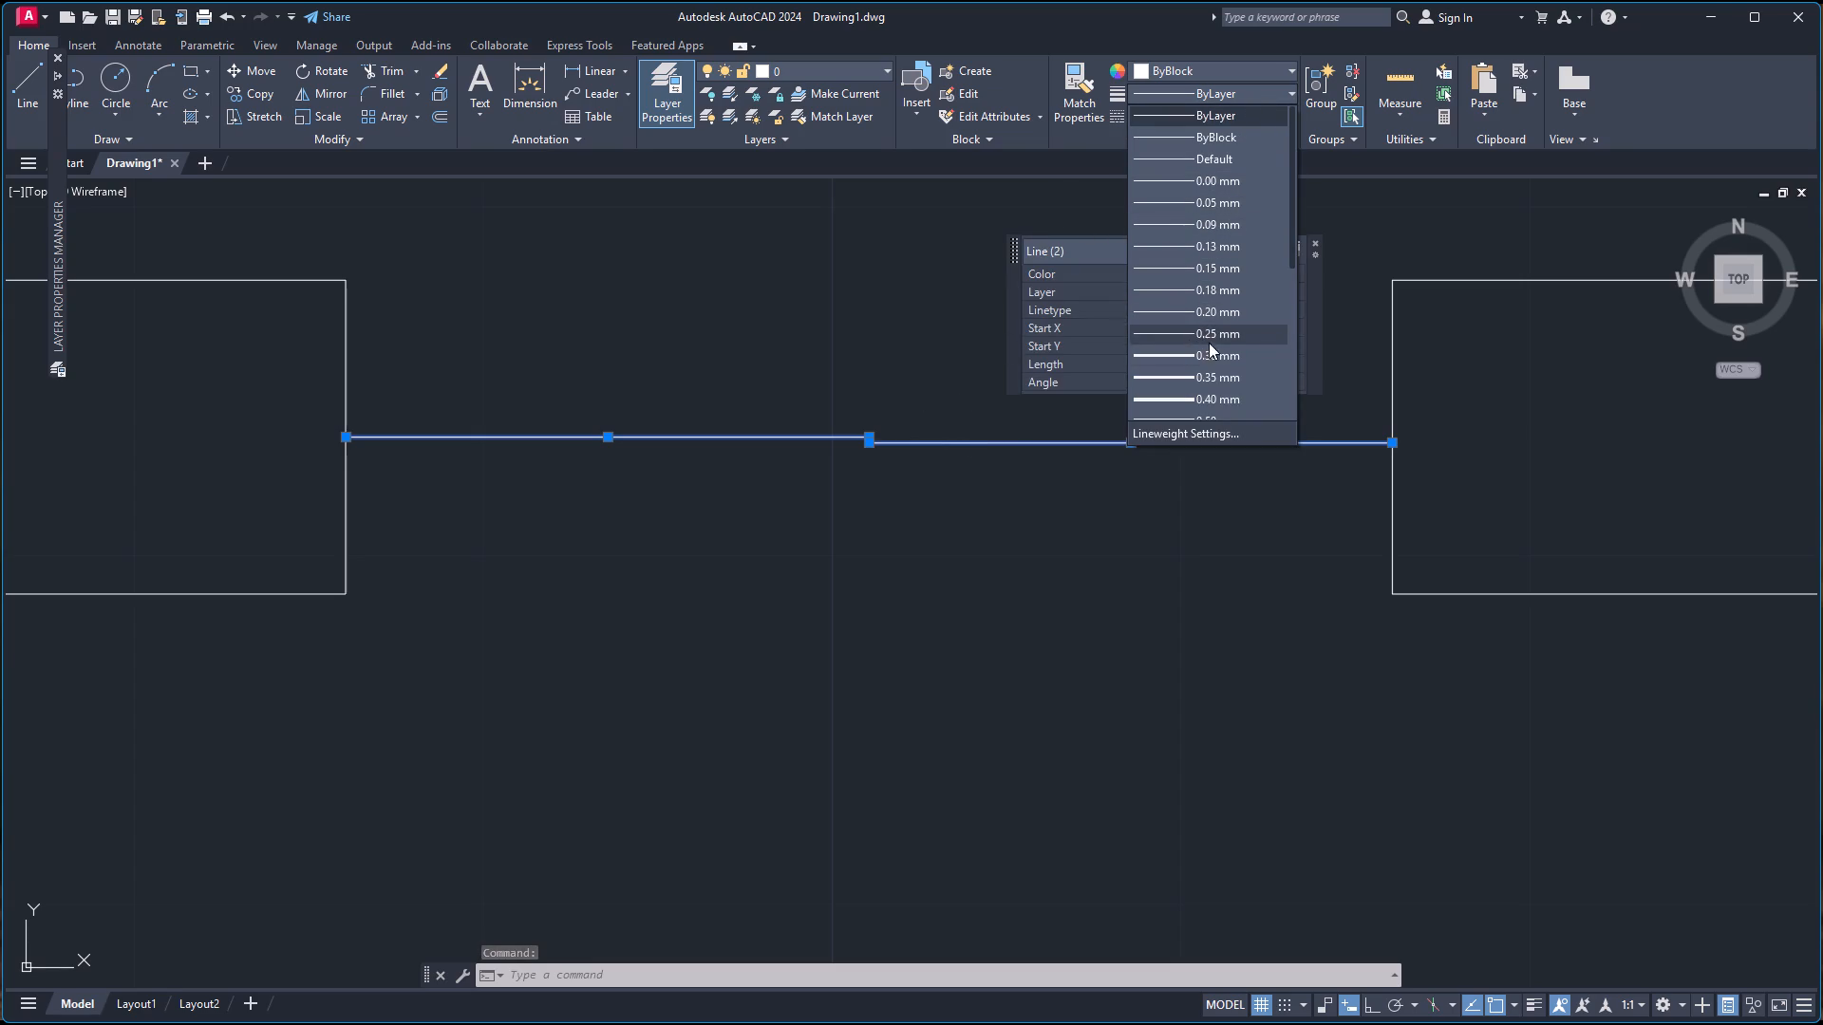
click(1216, 357)
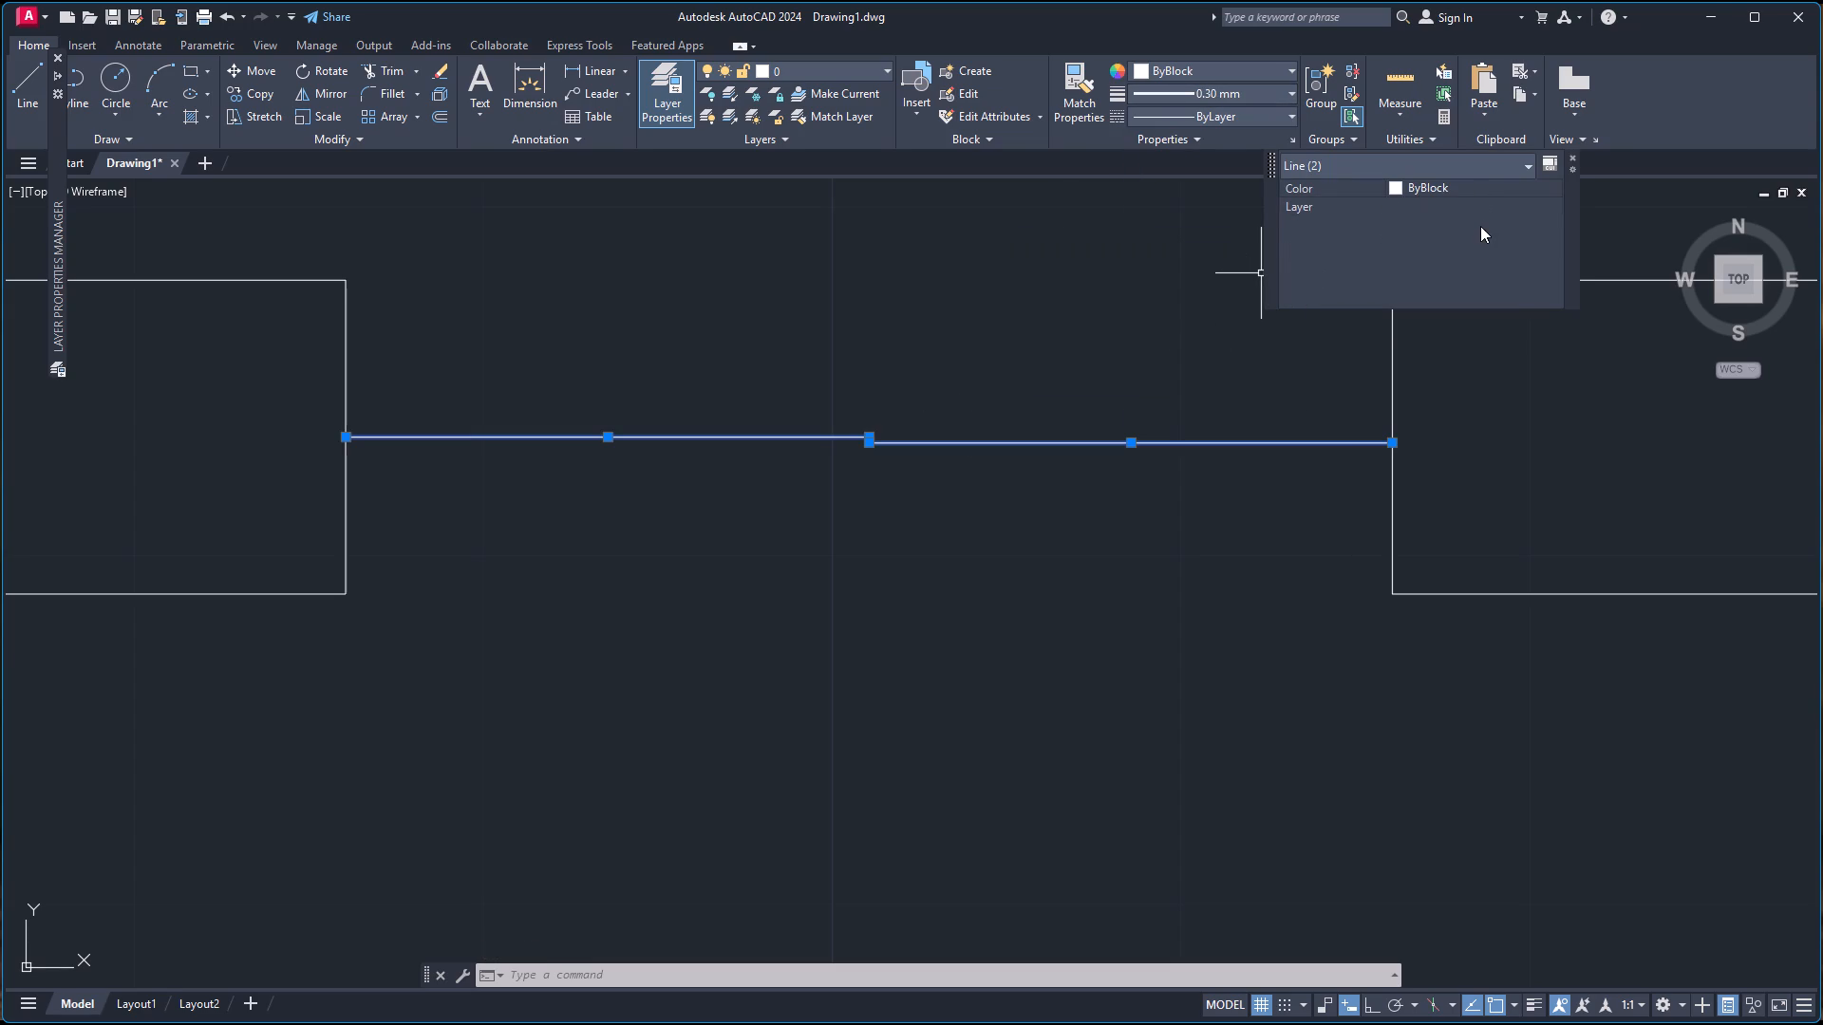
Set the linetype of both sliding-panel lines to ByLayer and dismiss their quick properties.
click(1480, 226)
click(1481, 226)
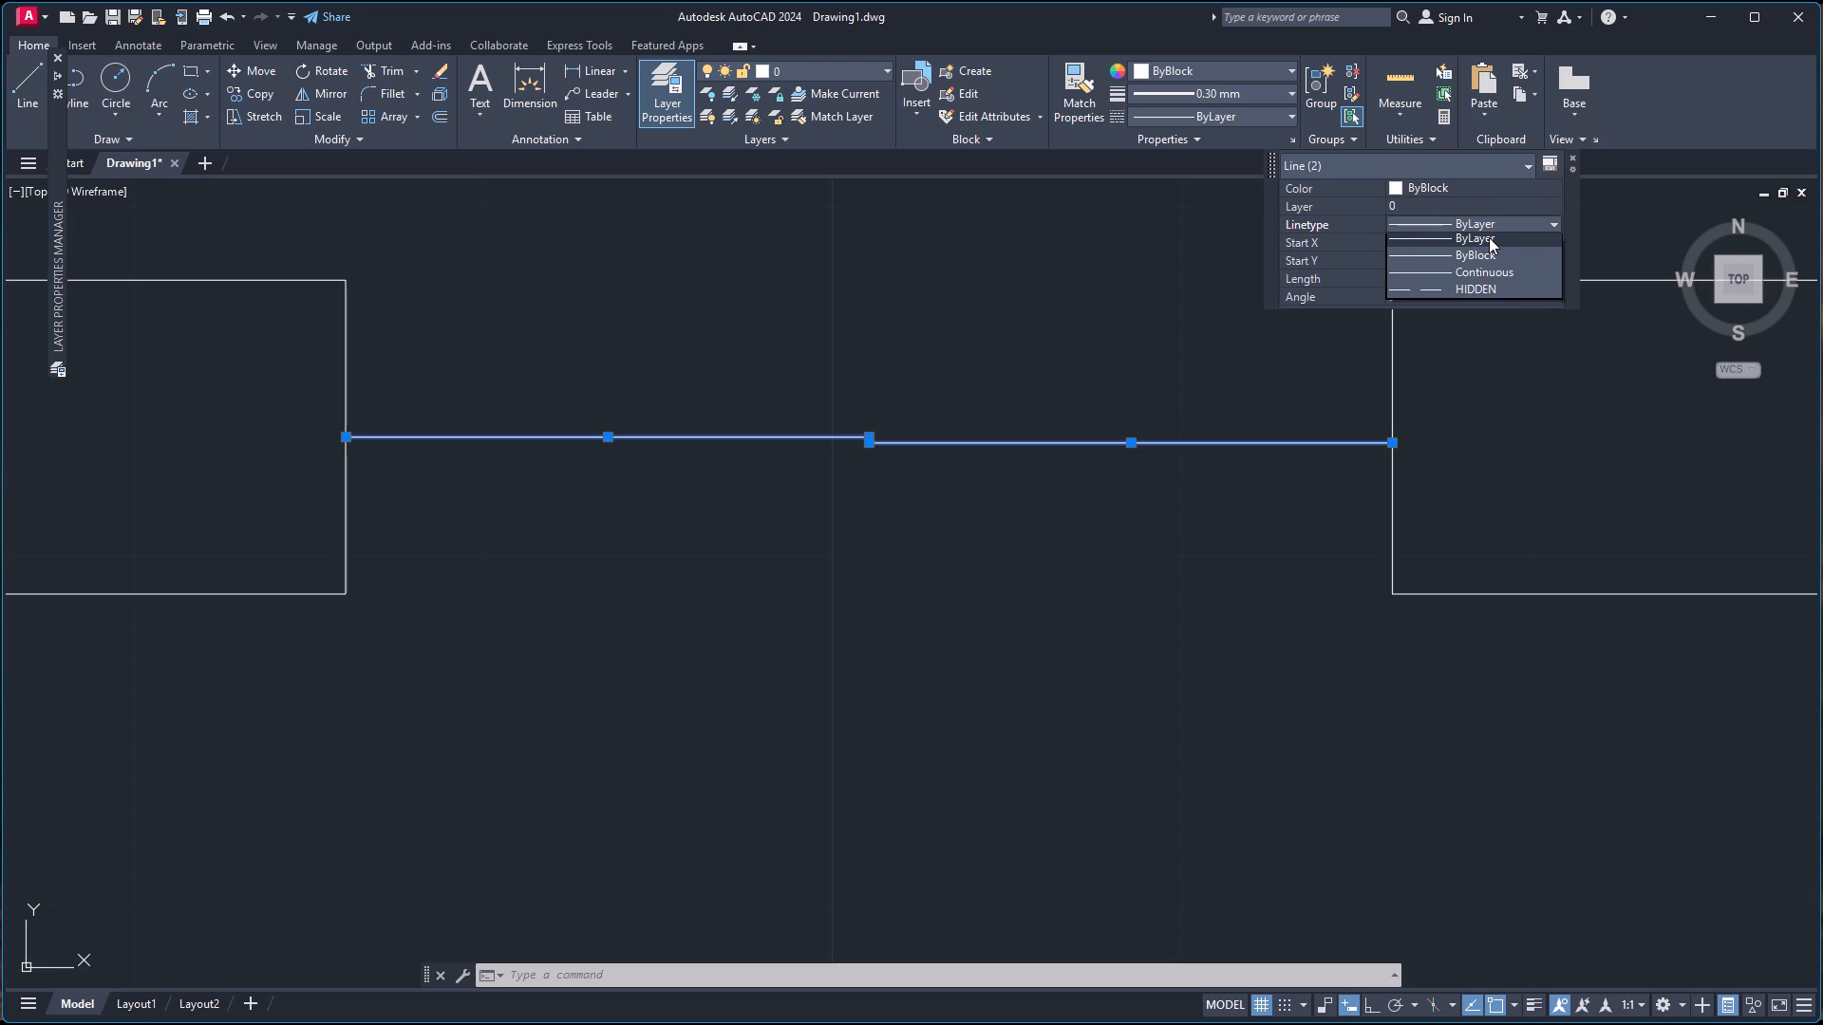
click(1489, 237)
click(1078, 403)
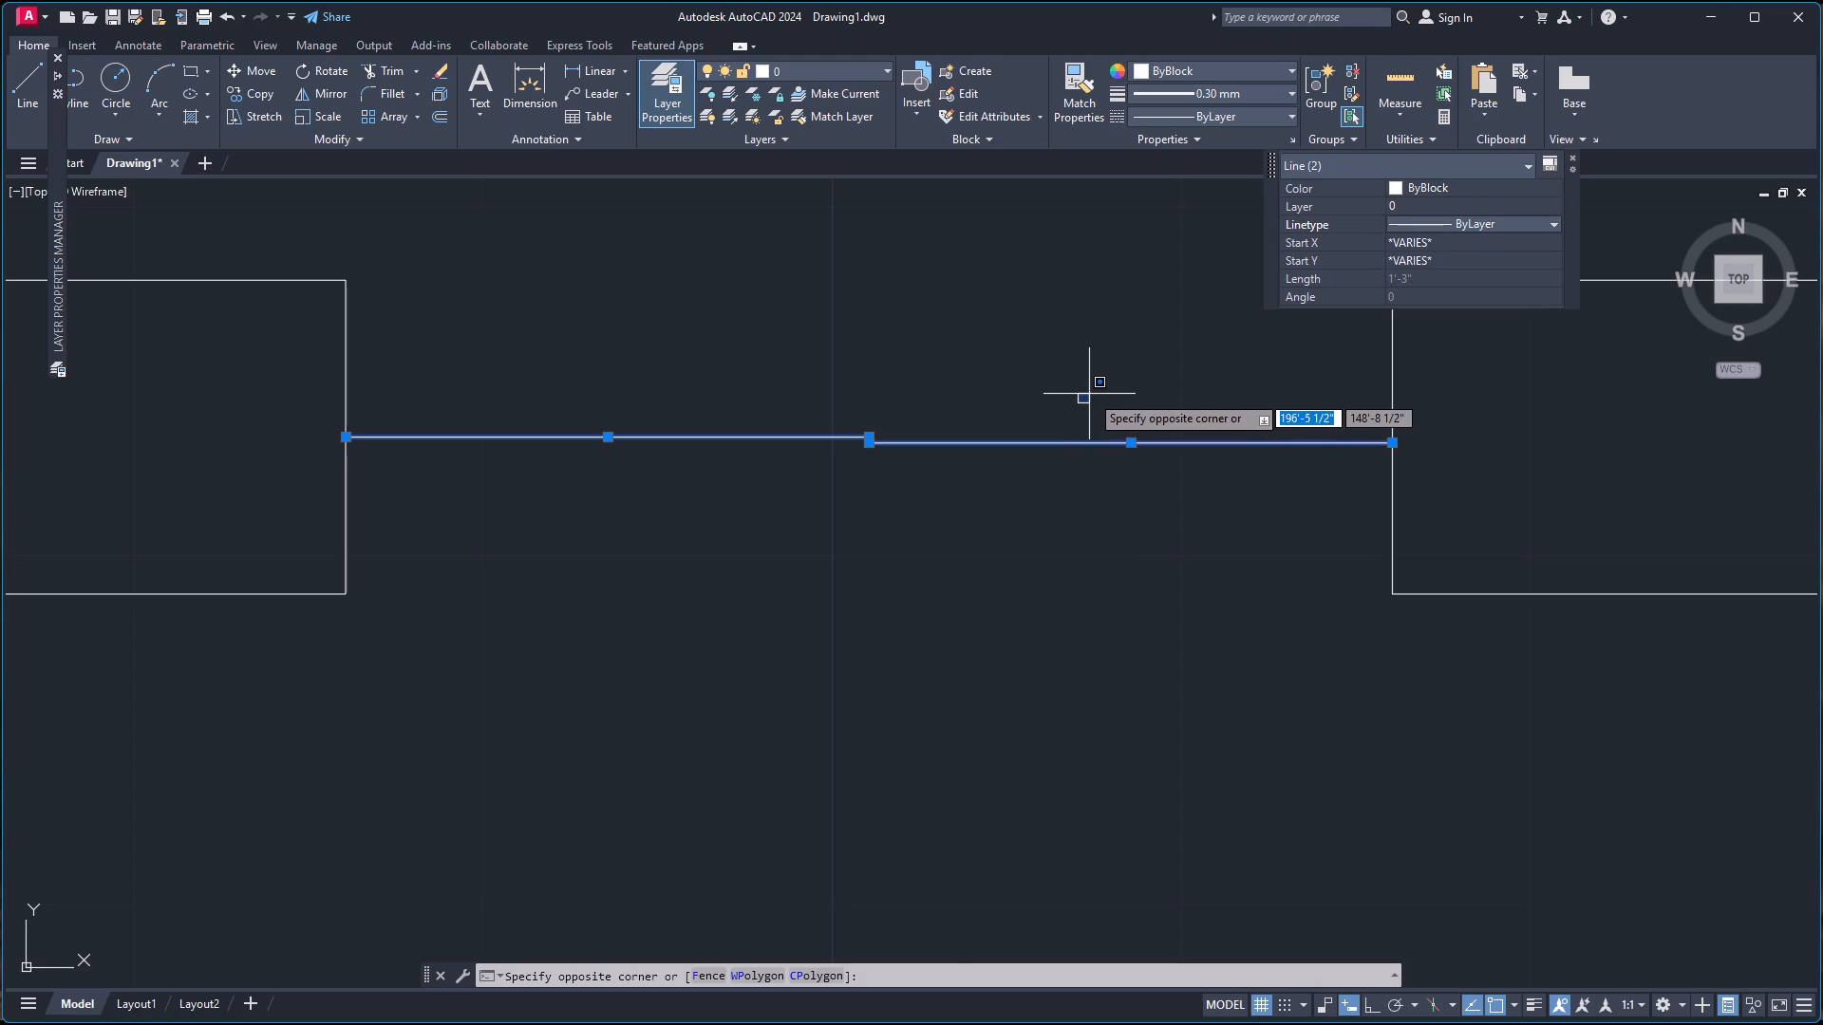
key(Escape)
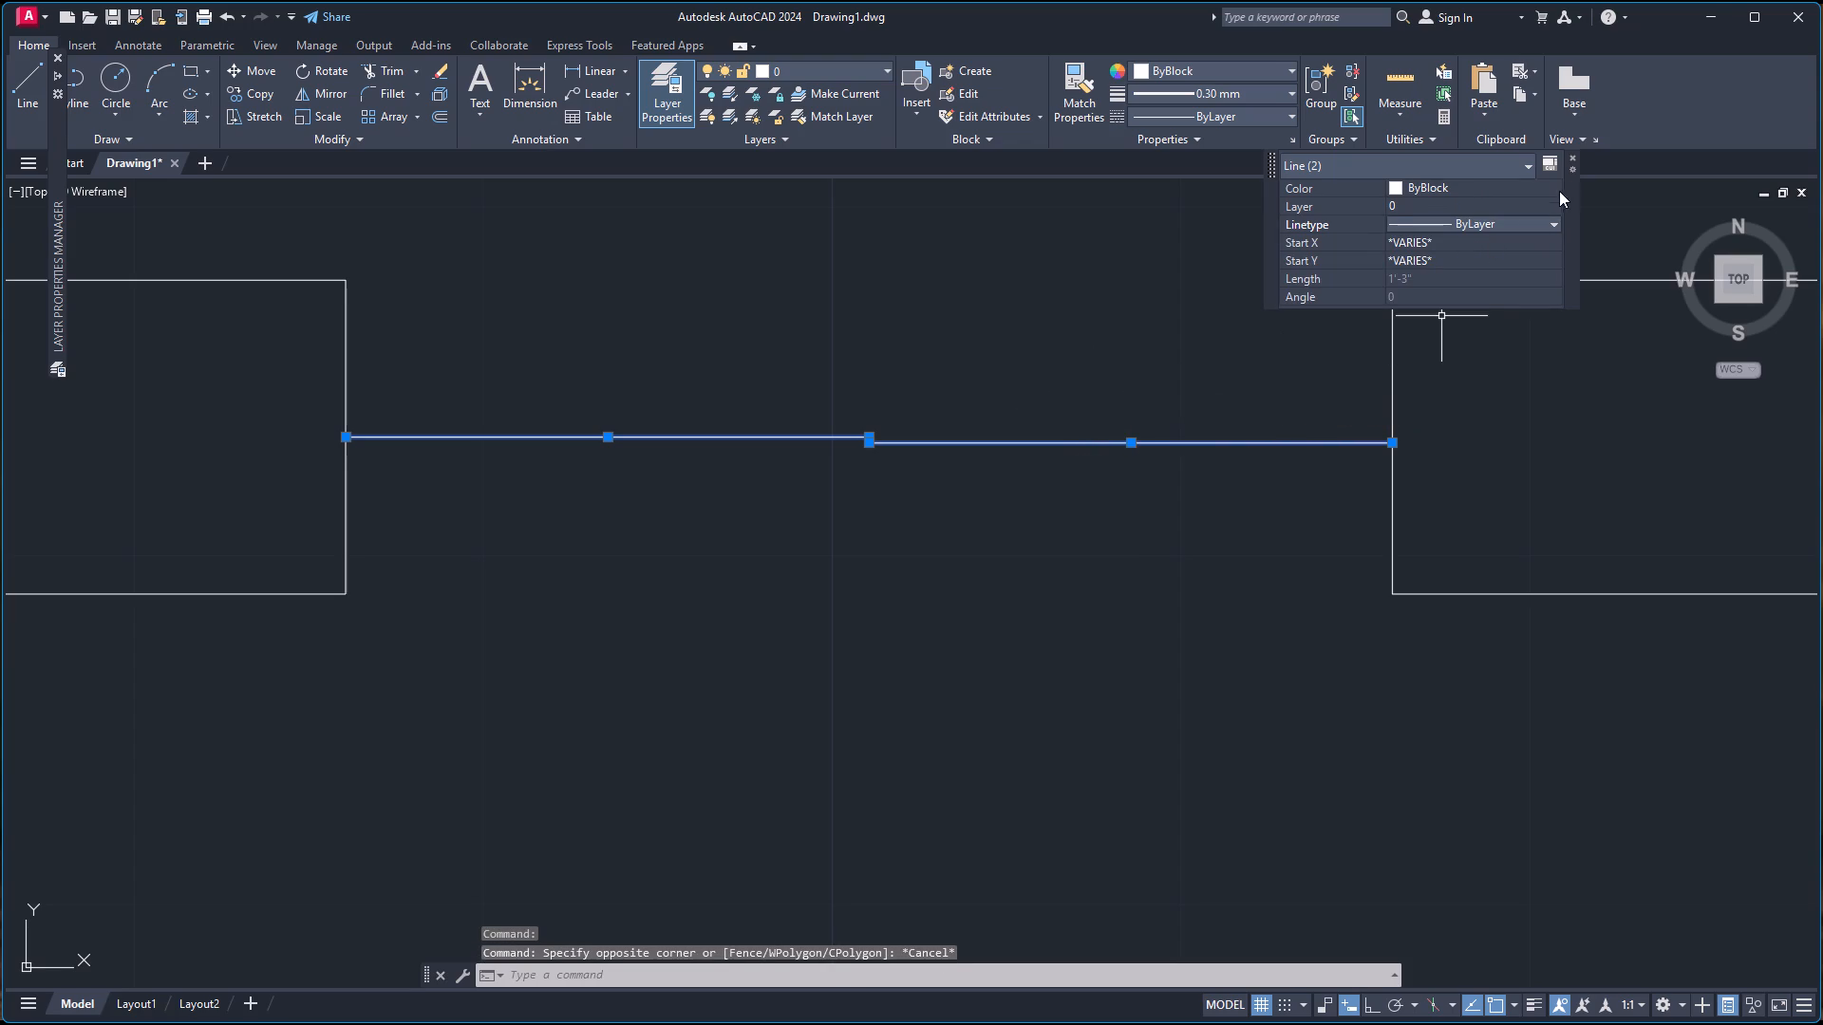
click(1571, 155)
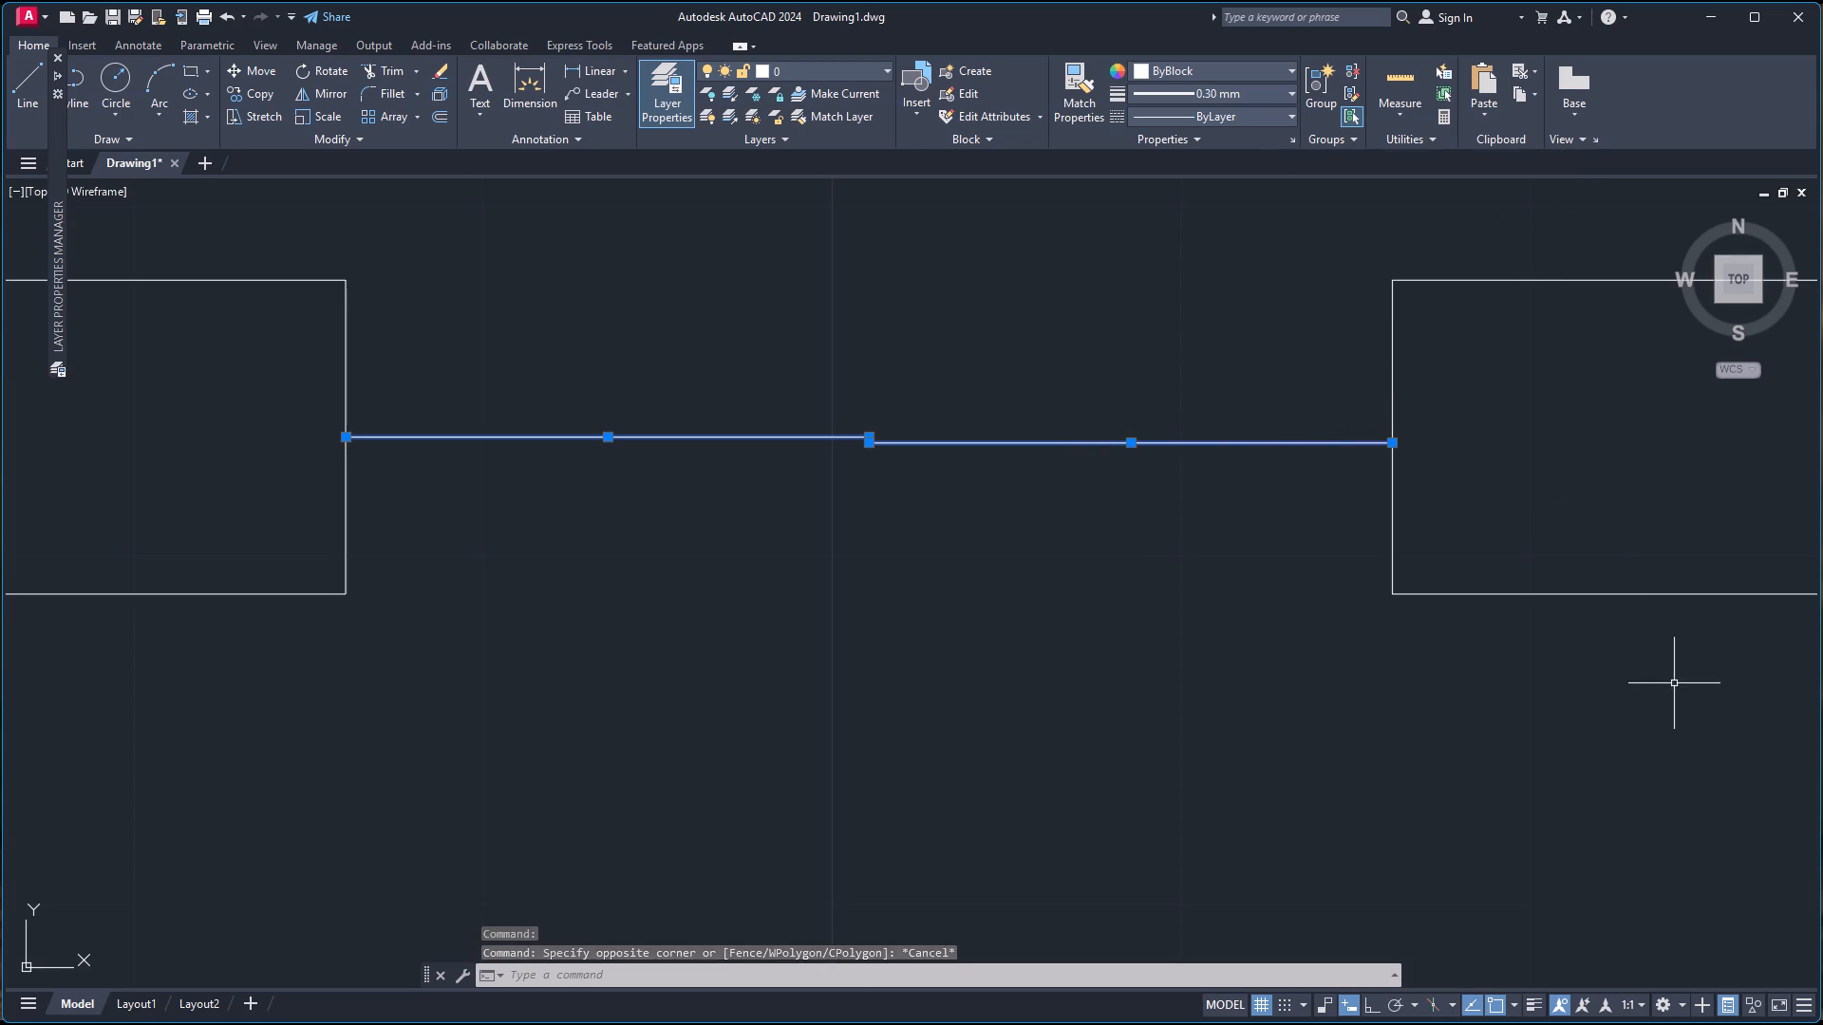
Turn on lineweight display for the drawing so the sliding-panel lines show their thickness.
key(Escape)
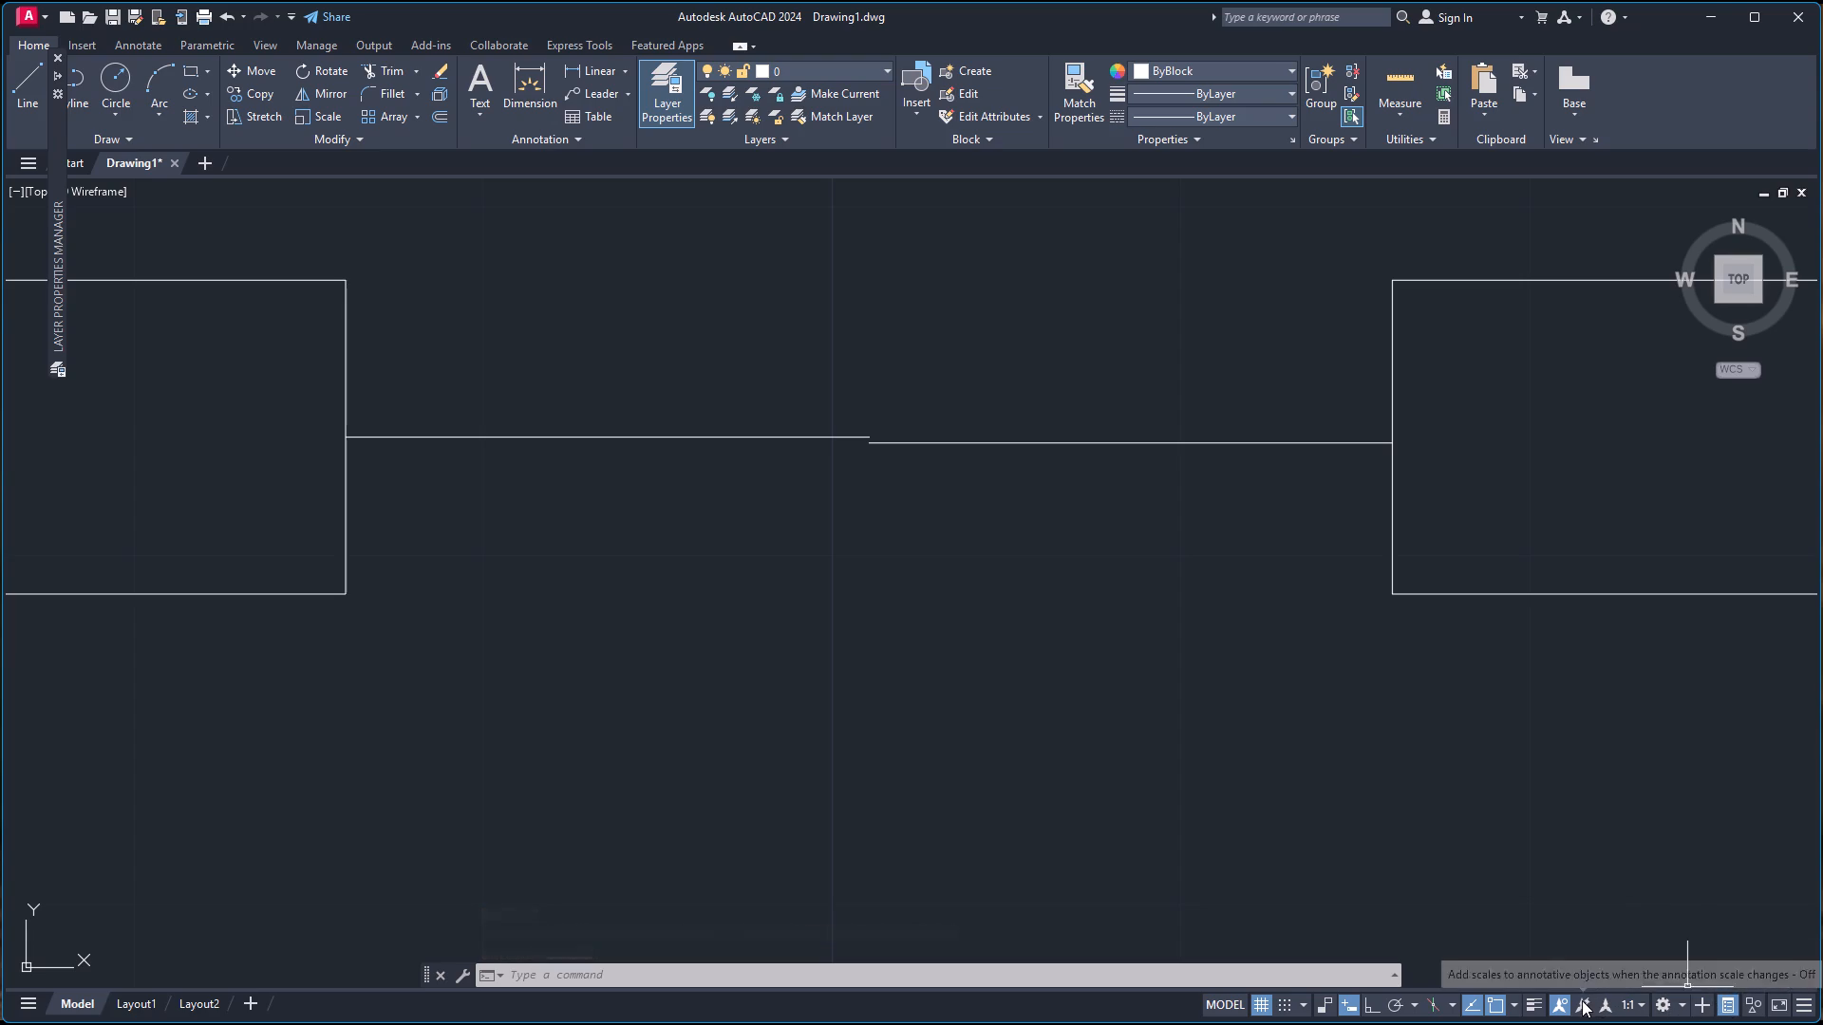
click(1532, 1004)
scroll(1144, 226, down, 1)
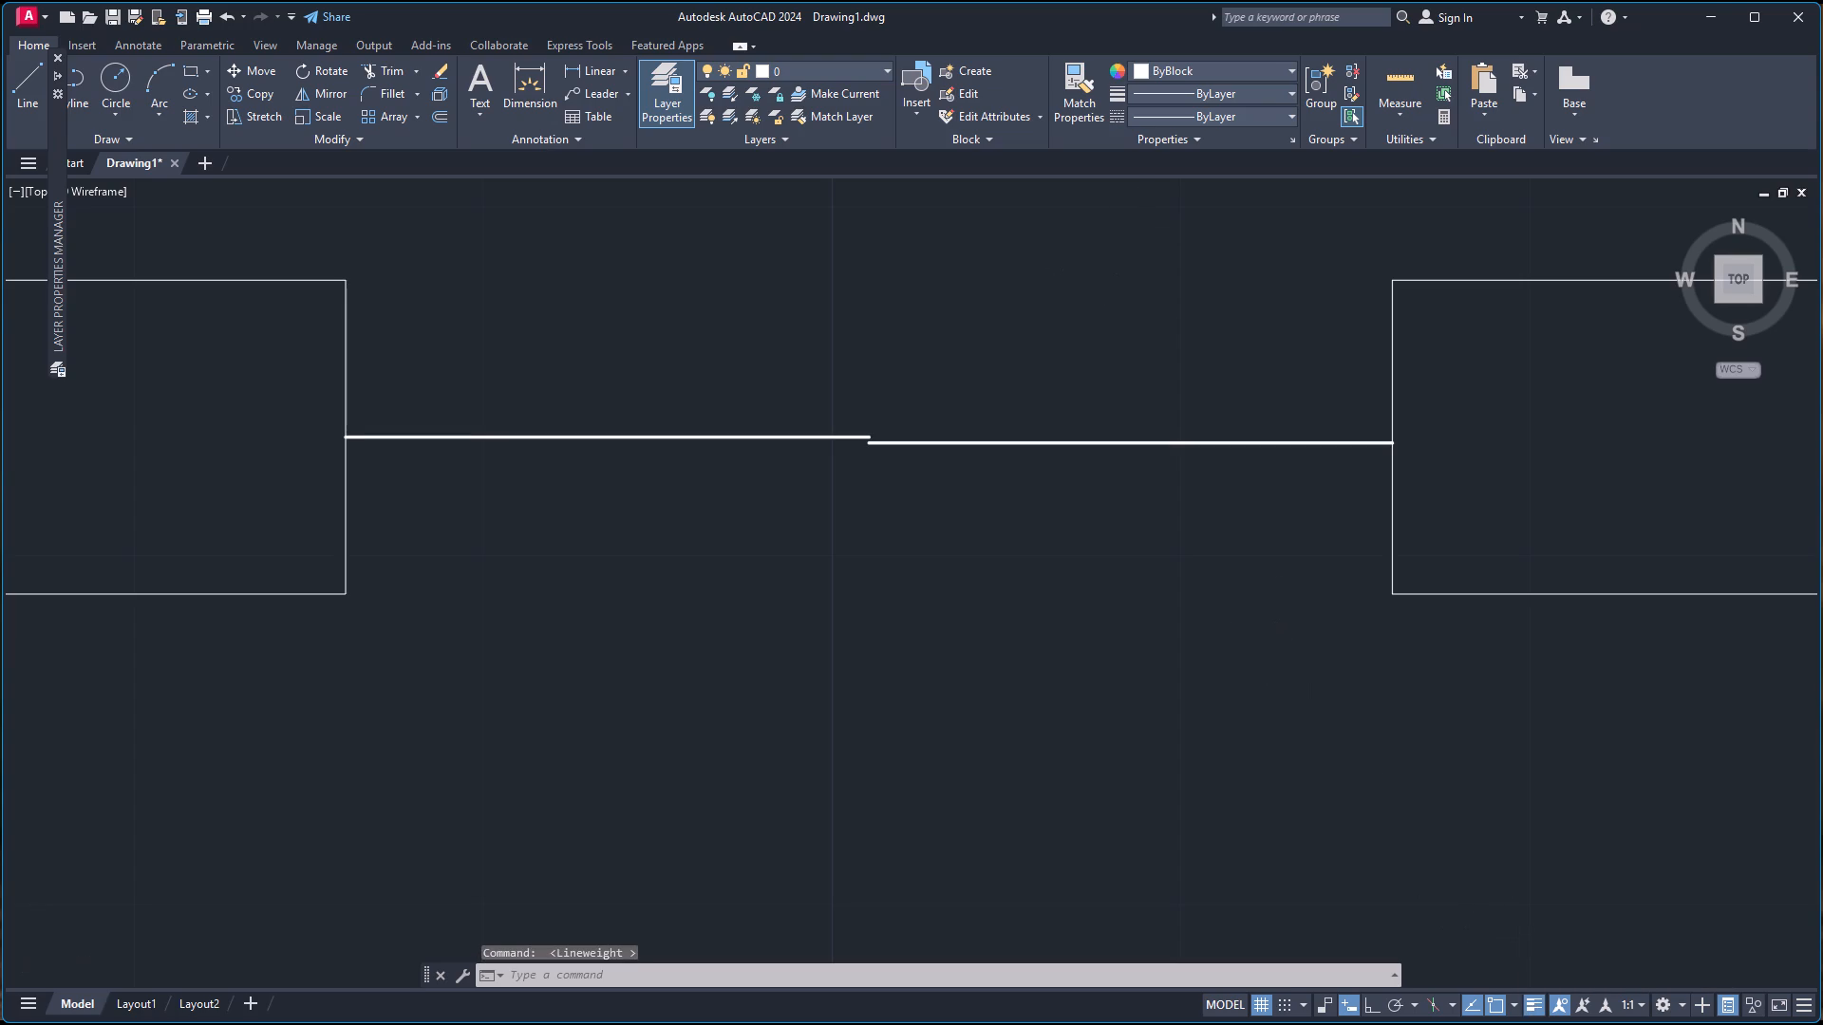
scroll(1144, 226, down, 4)
scroll(1217, 182, down, 6)
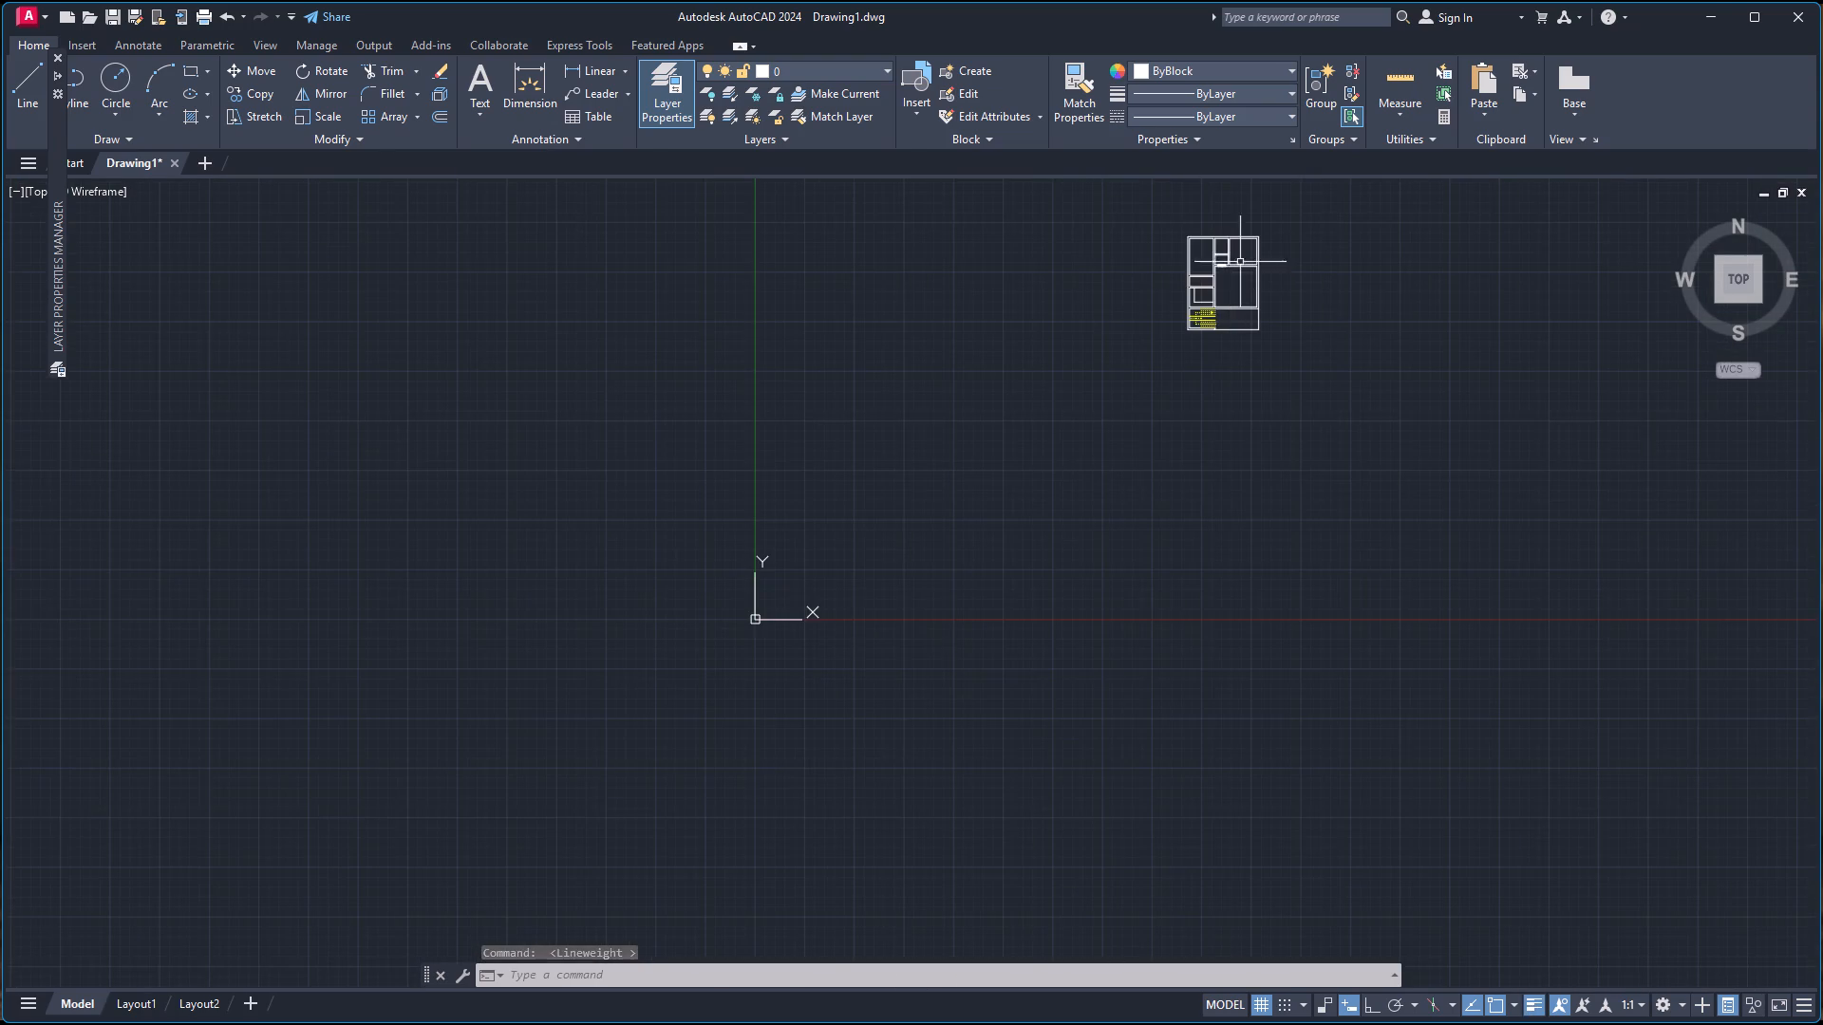
scroll(1239, 236, up, 5)
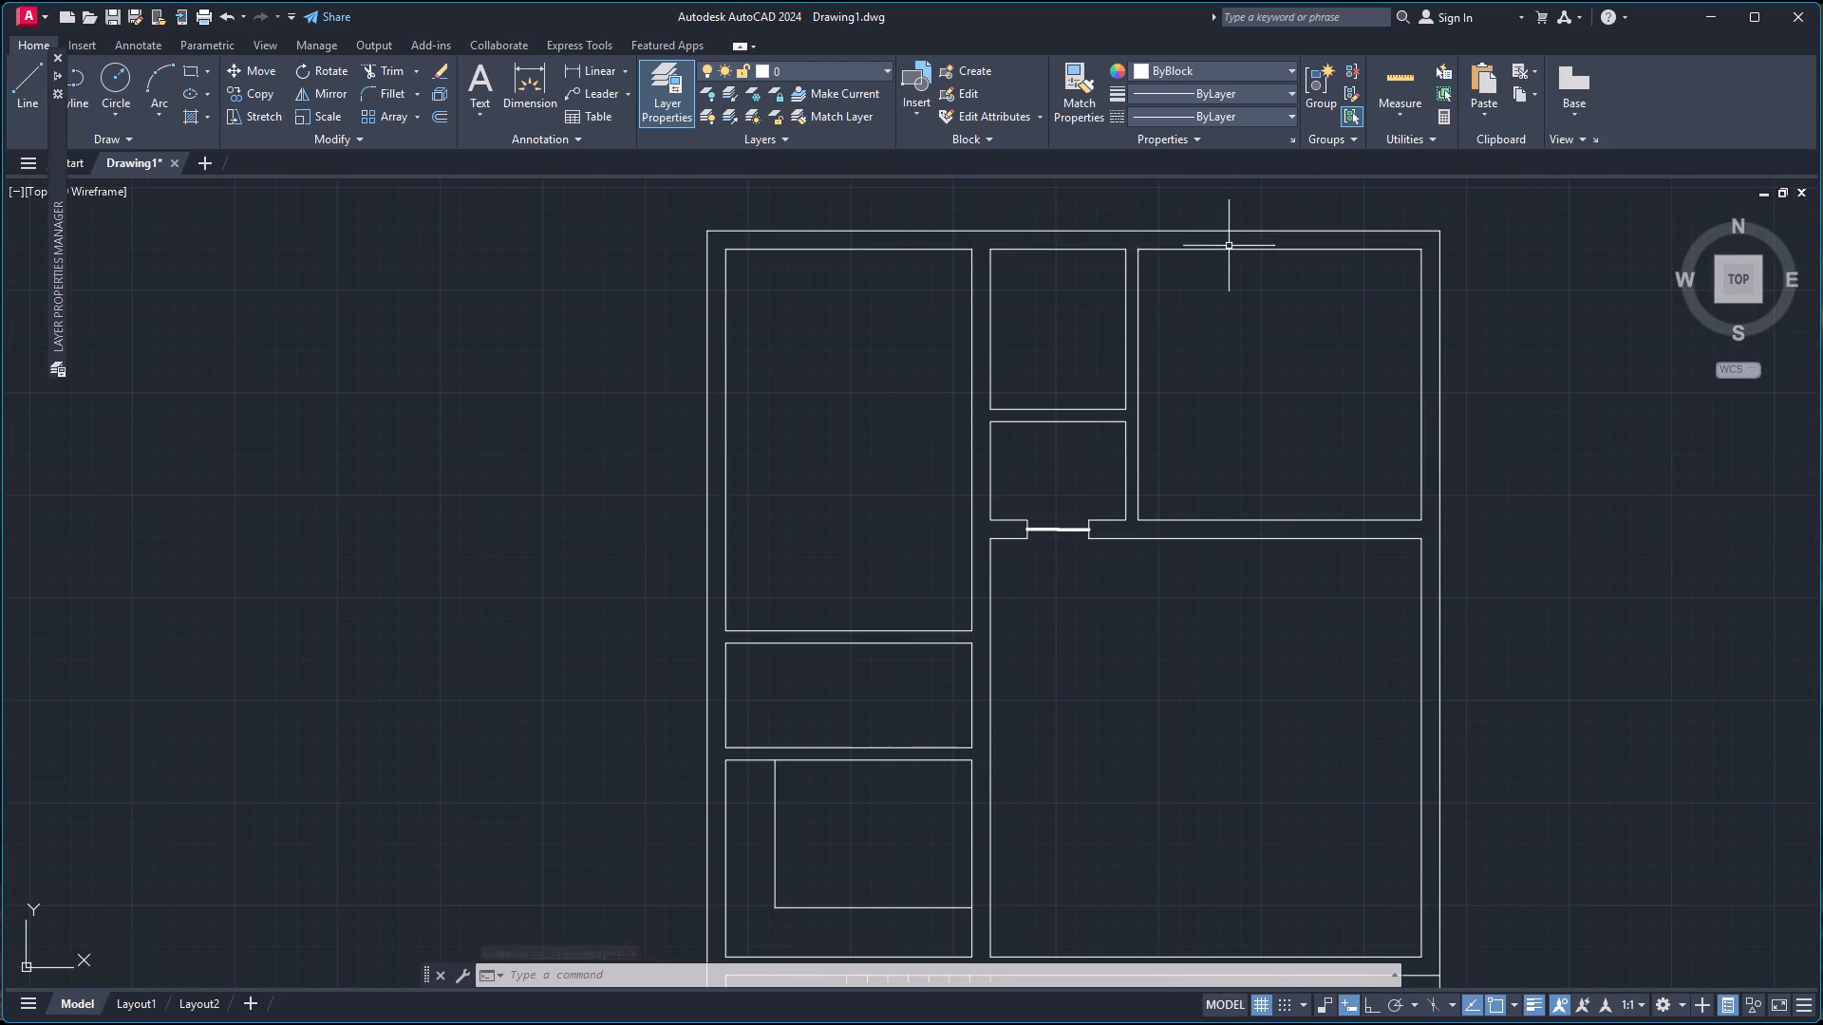
scroll(1229, 247, down, 1)
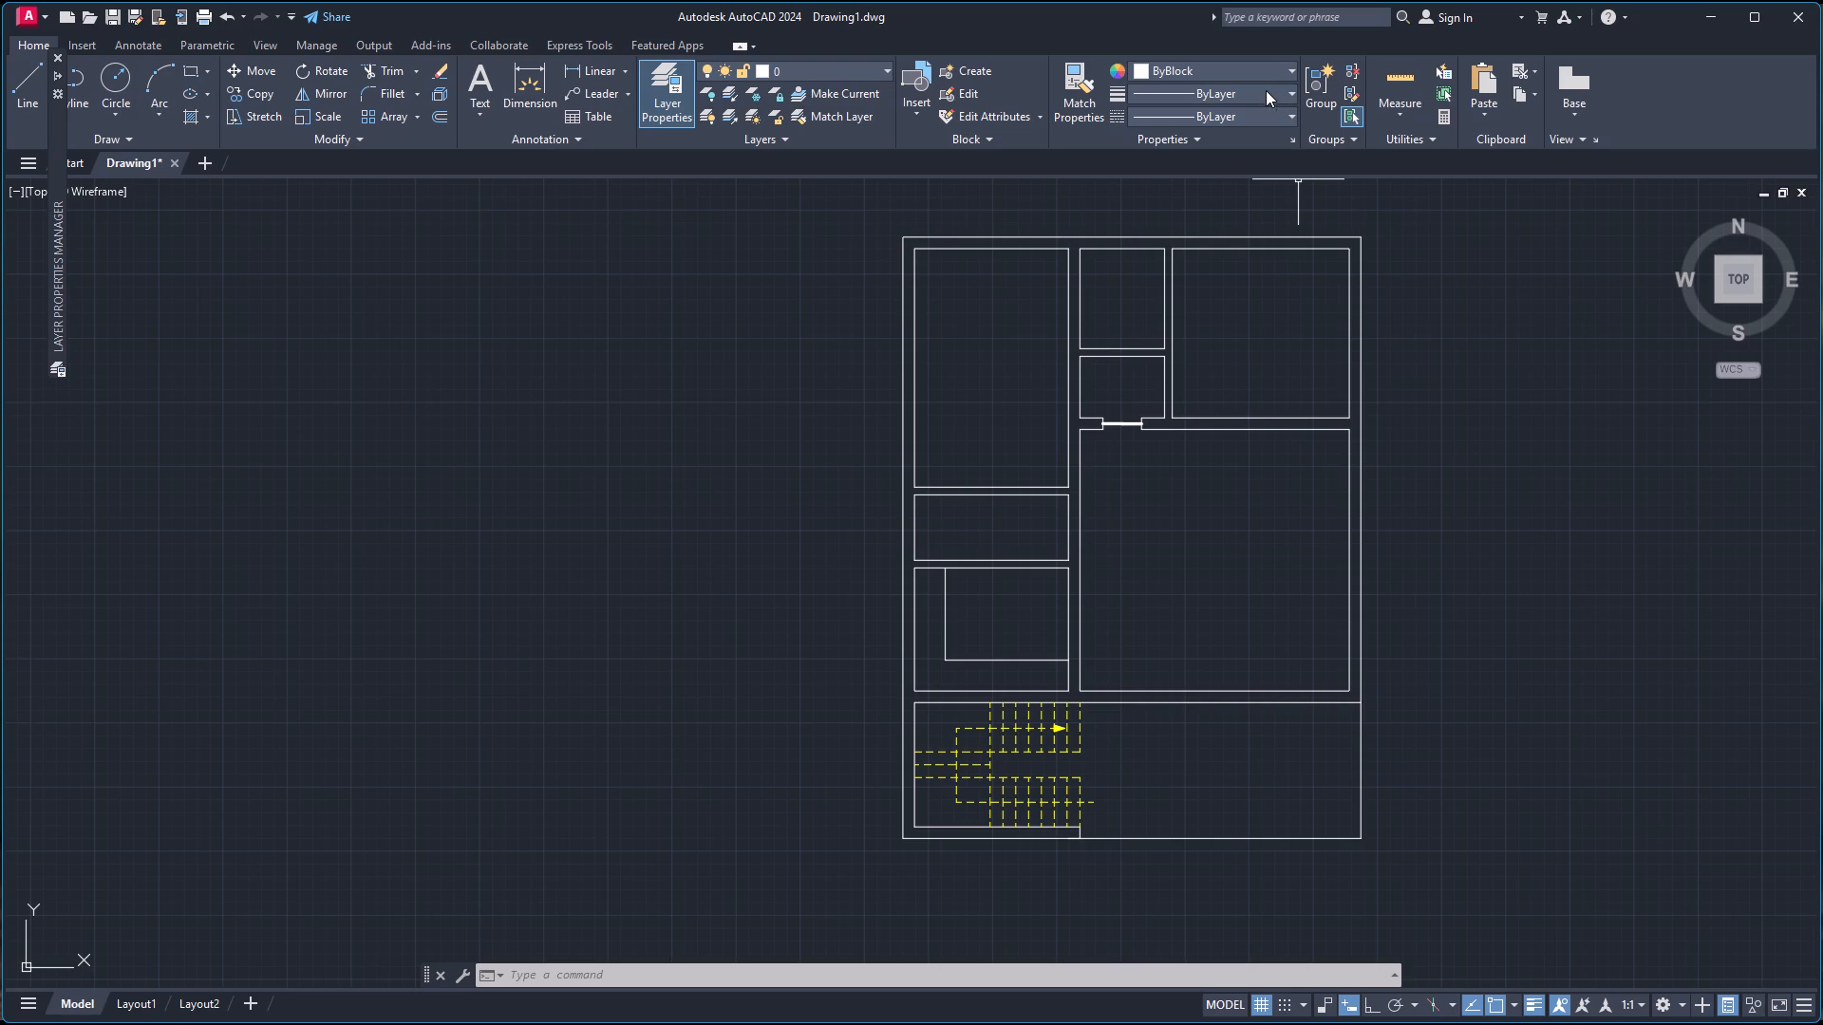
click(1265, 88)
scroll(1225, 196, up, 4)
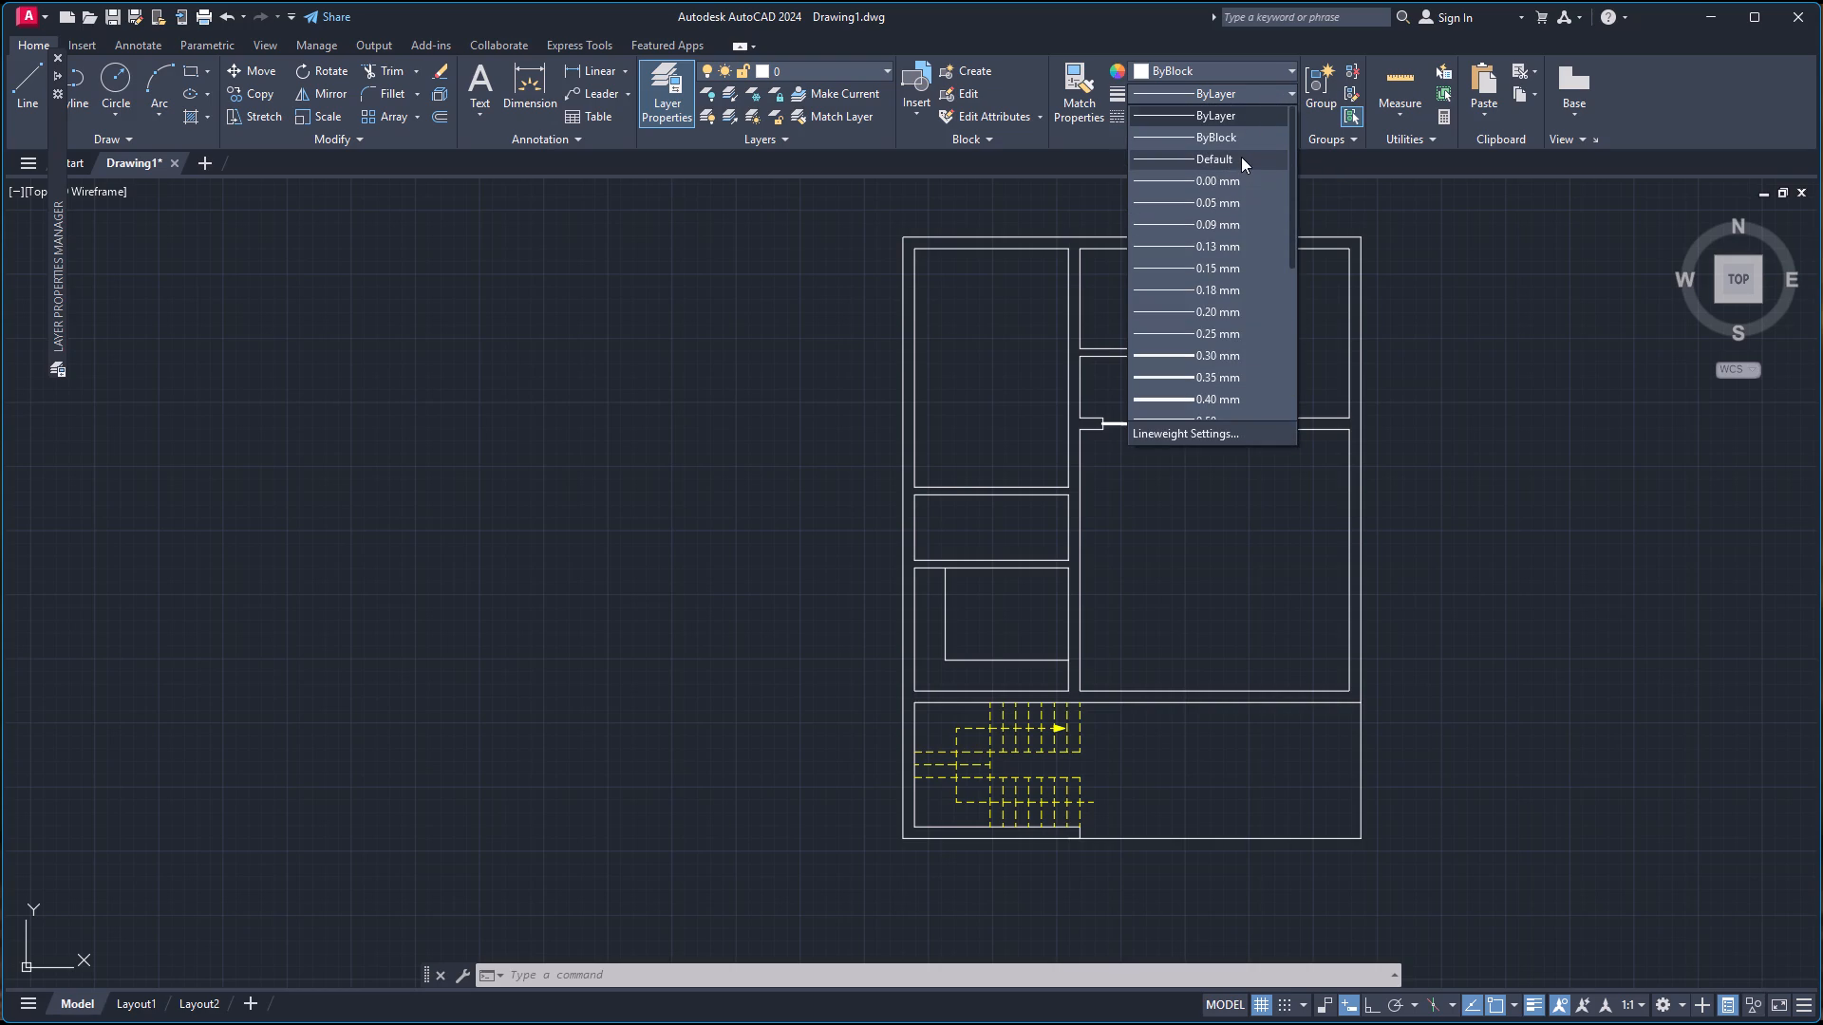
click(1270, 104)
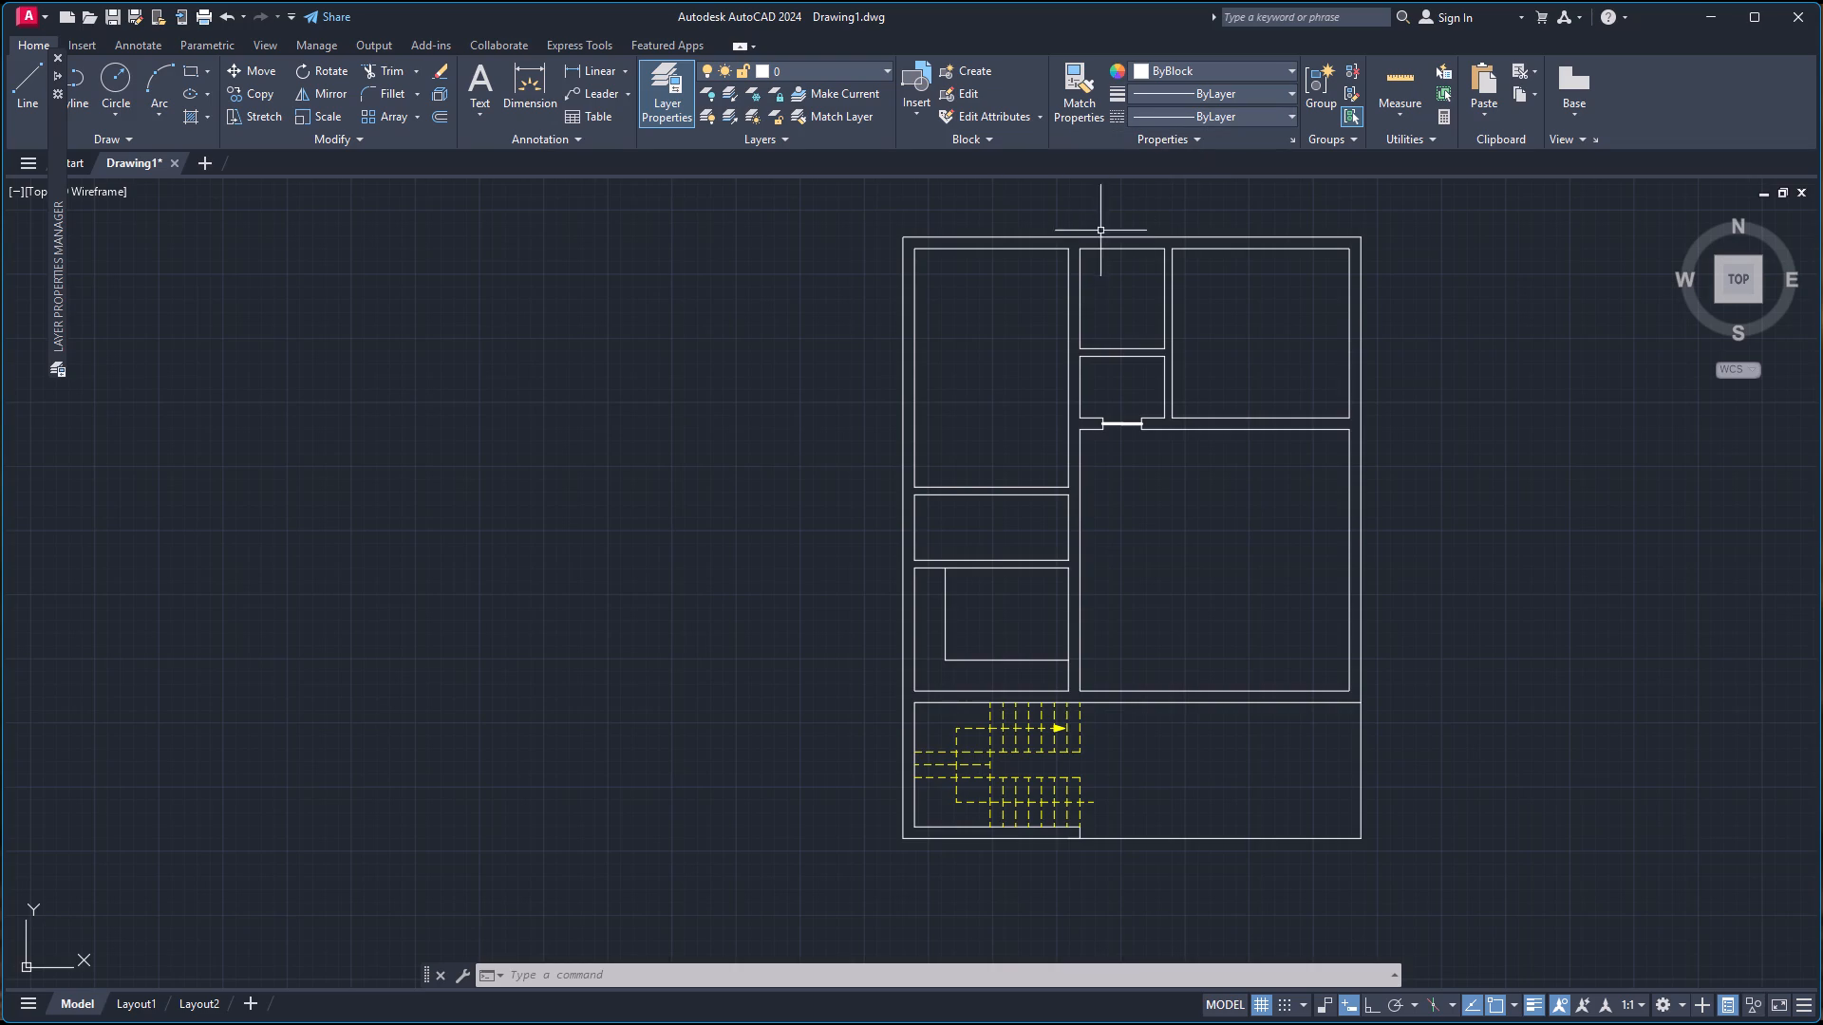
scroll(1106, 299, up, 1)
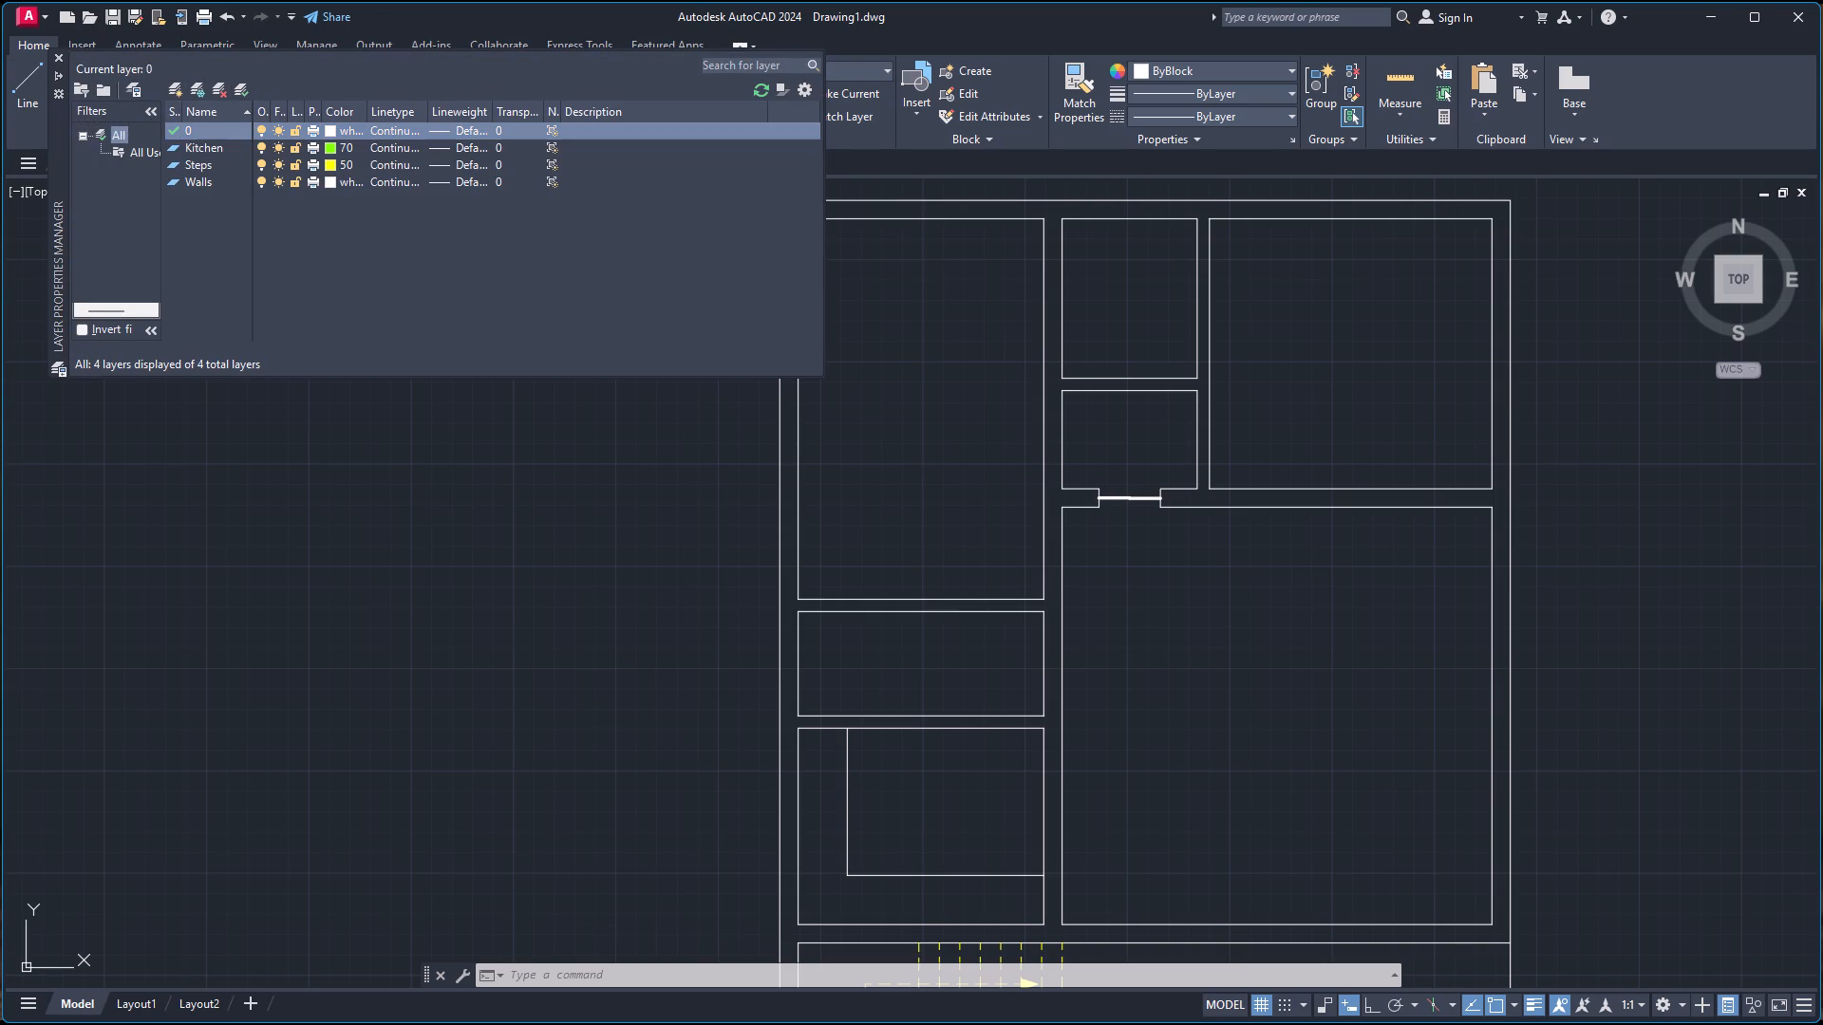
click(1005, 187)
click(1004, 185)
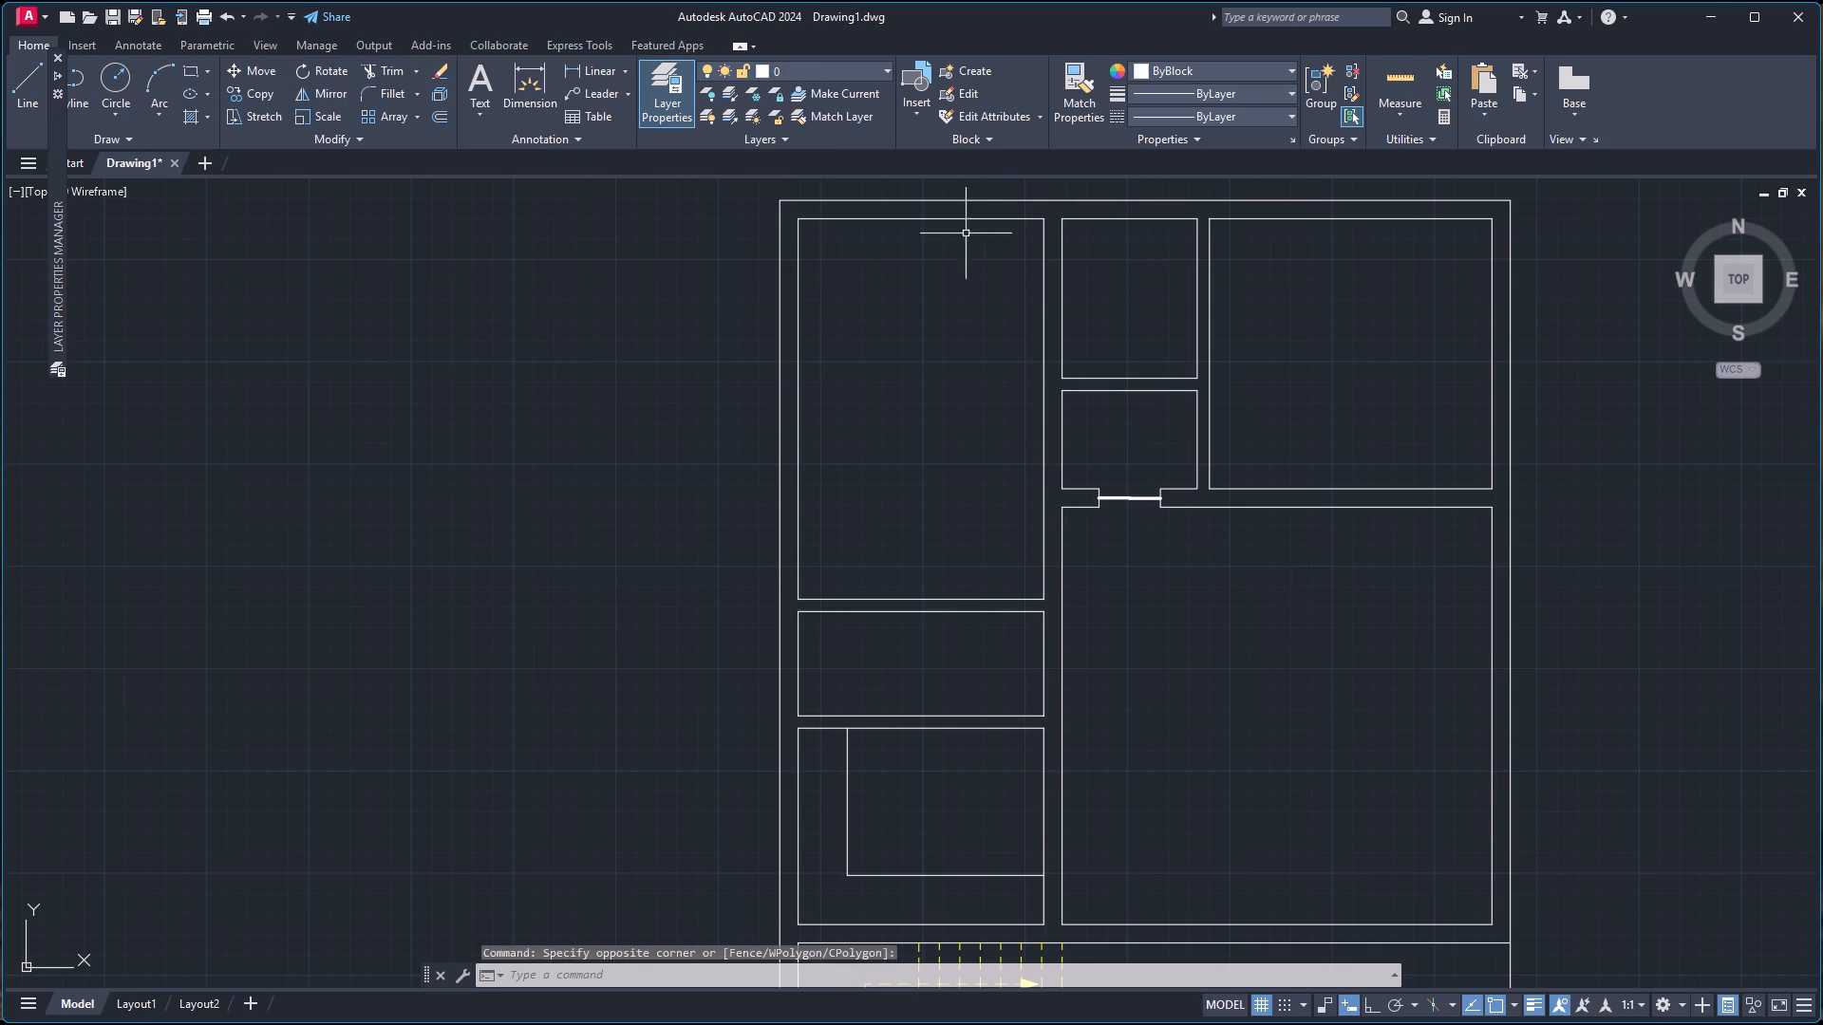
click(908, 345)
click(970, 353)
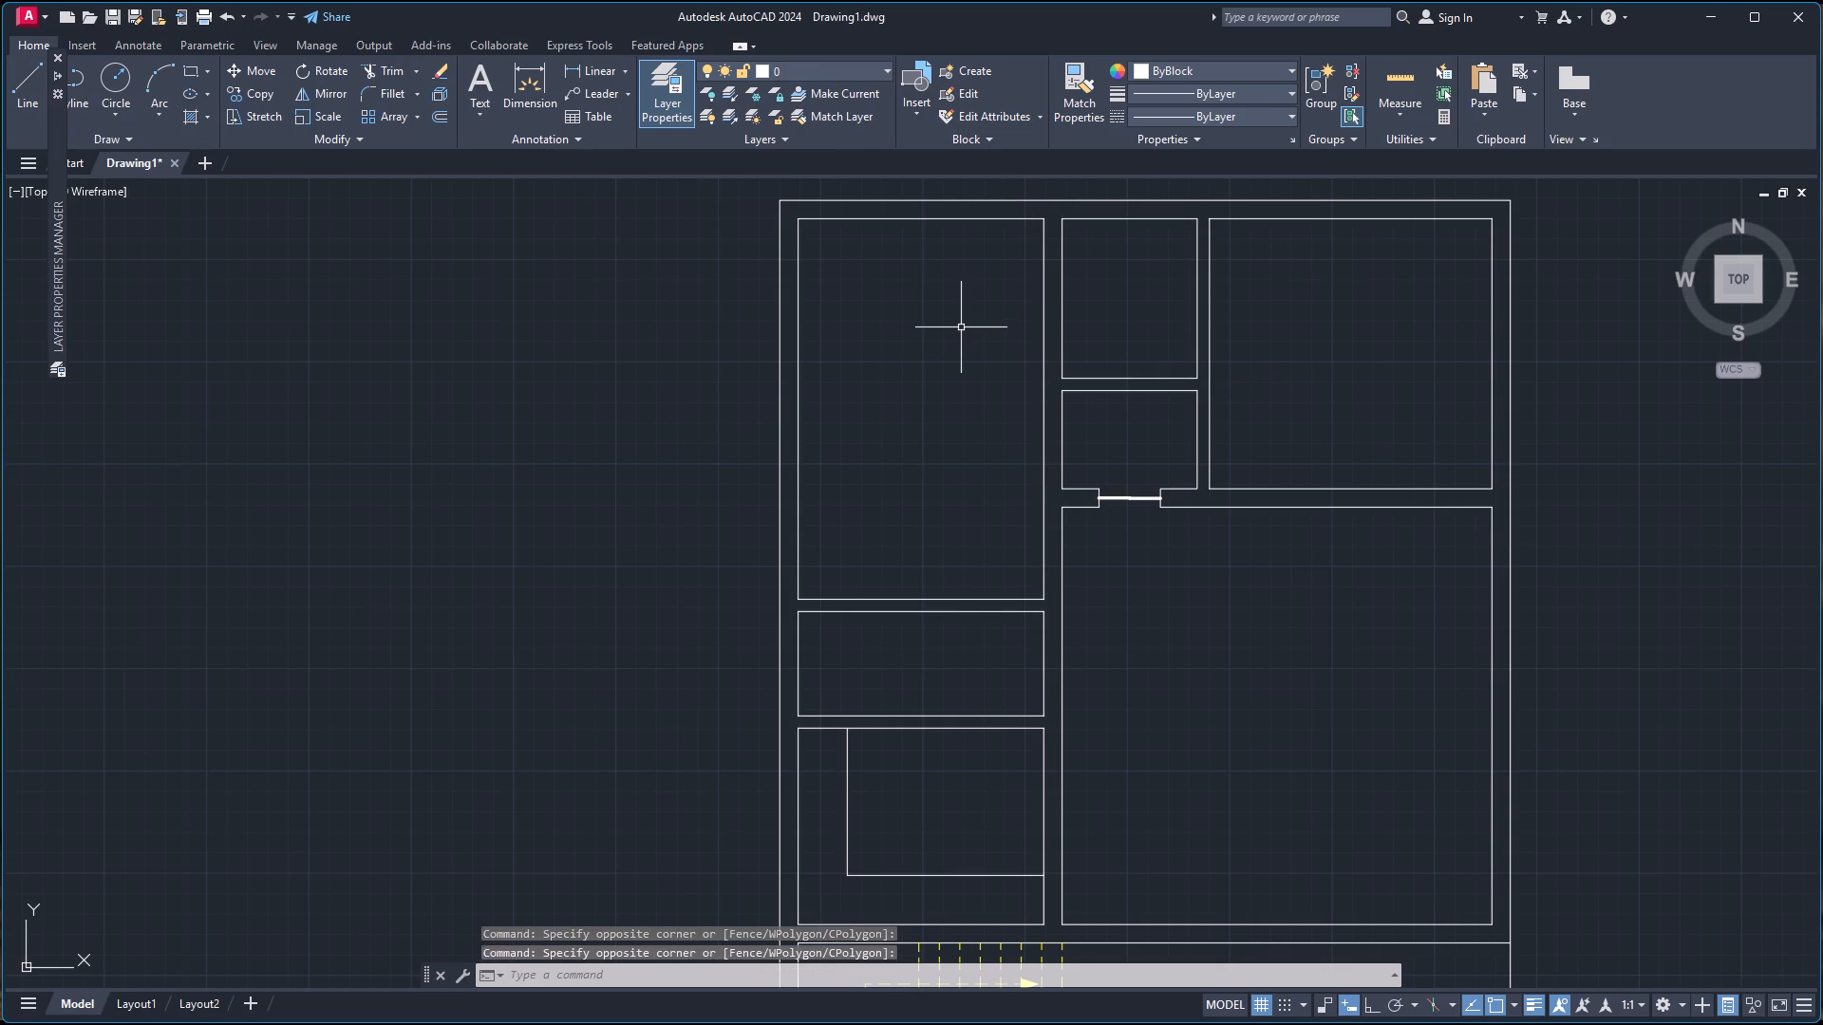
Draw a rectangle about 5'-3" by 1'-5" just inside the upper-left corner of the plan's top-left room.
text(re)
key(c)
key(Return)
scroll(798, 221, up, 1)
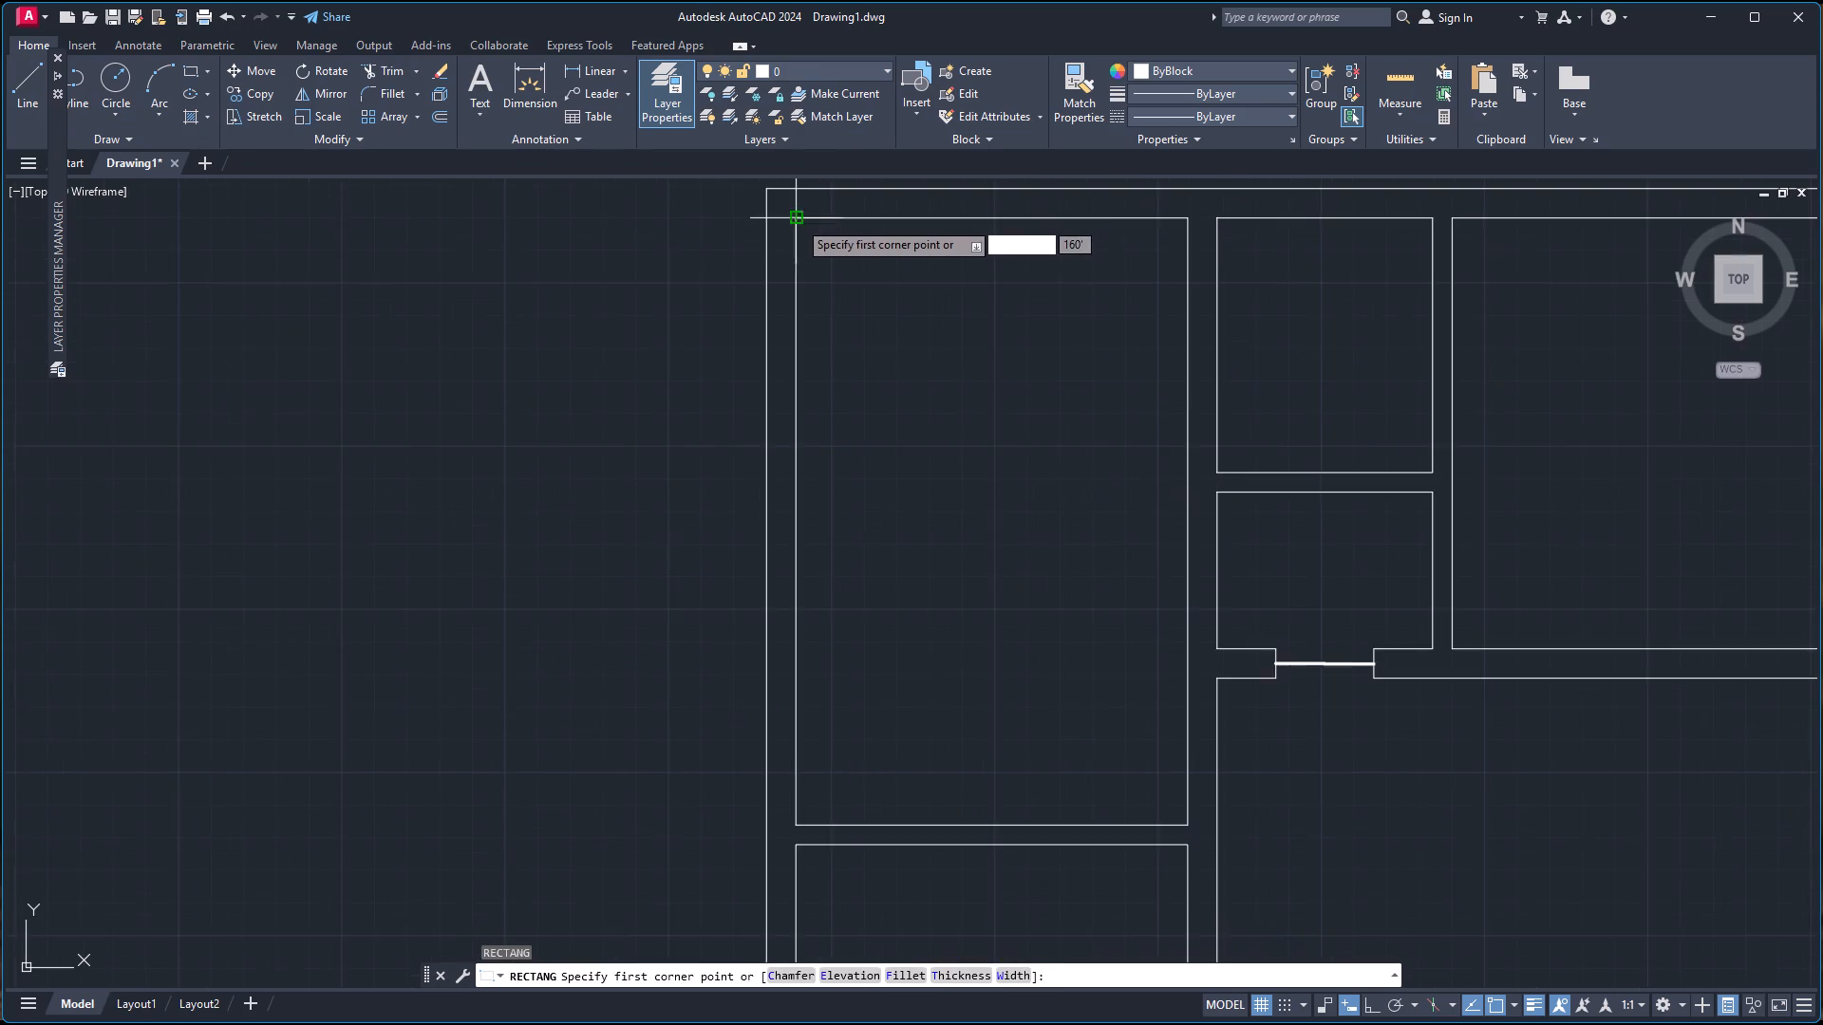
scroll(799, 220, up, 1)
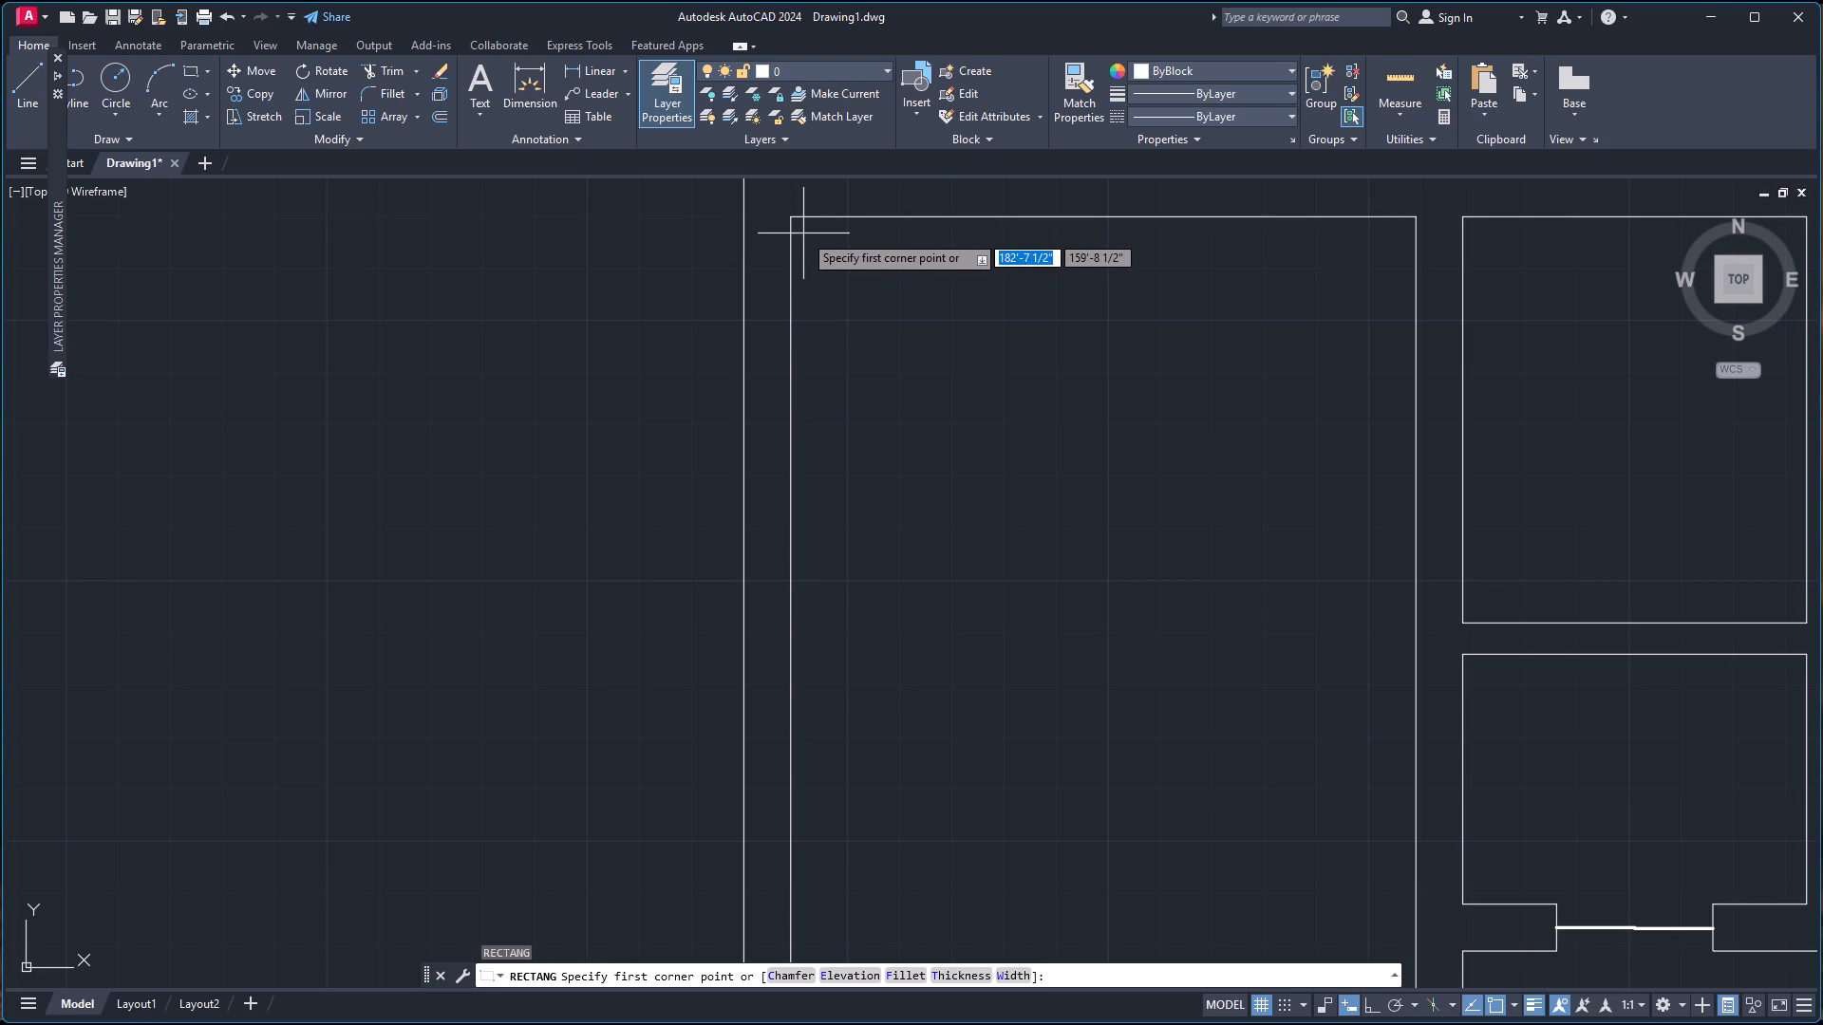
click(803, 233)
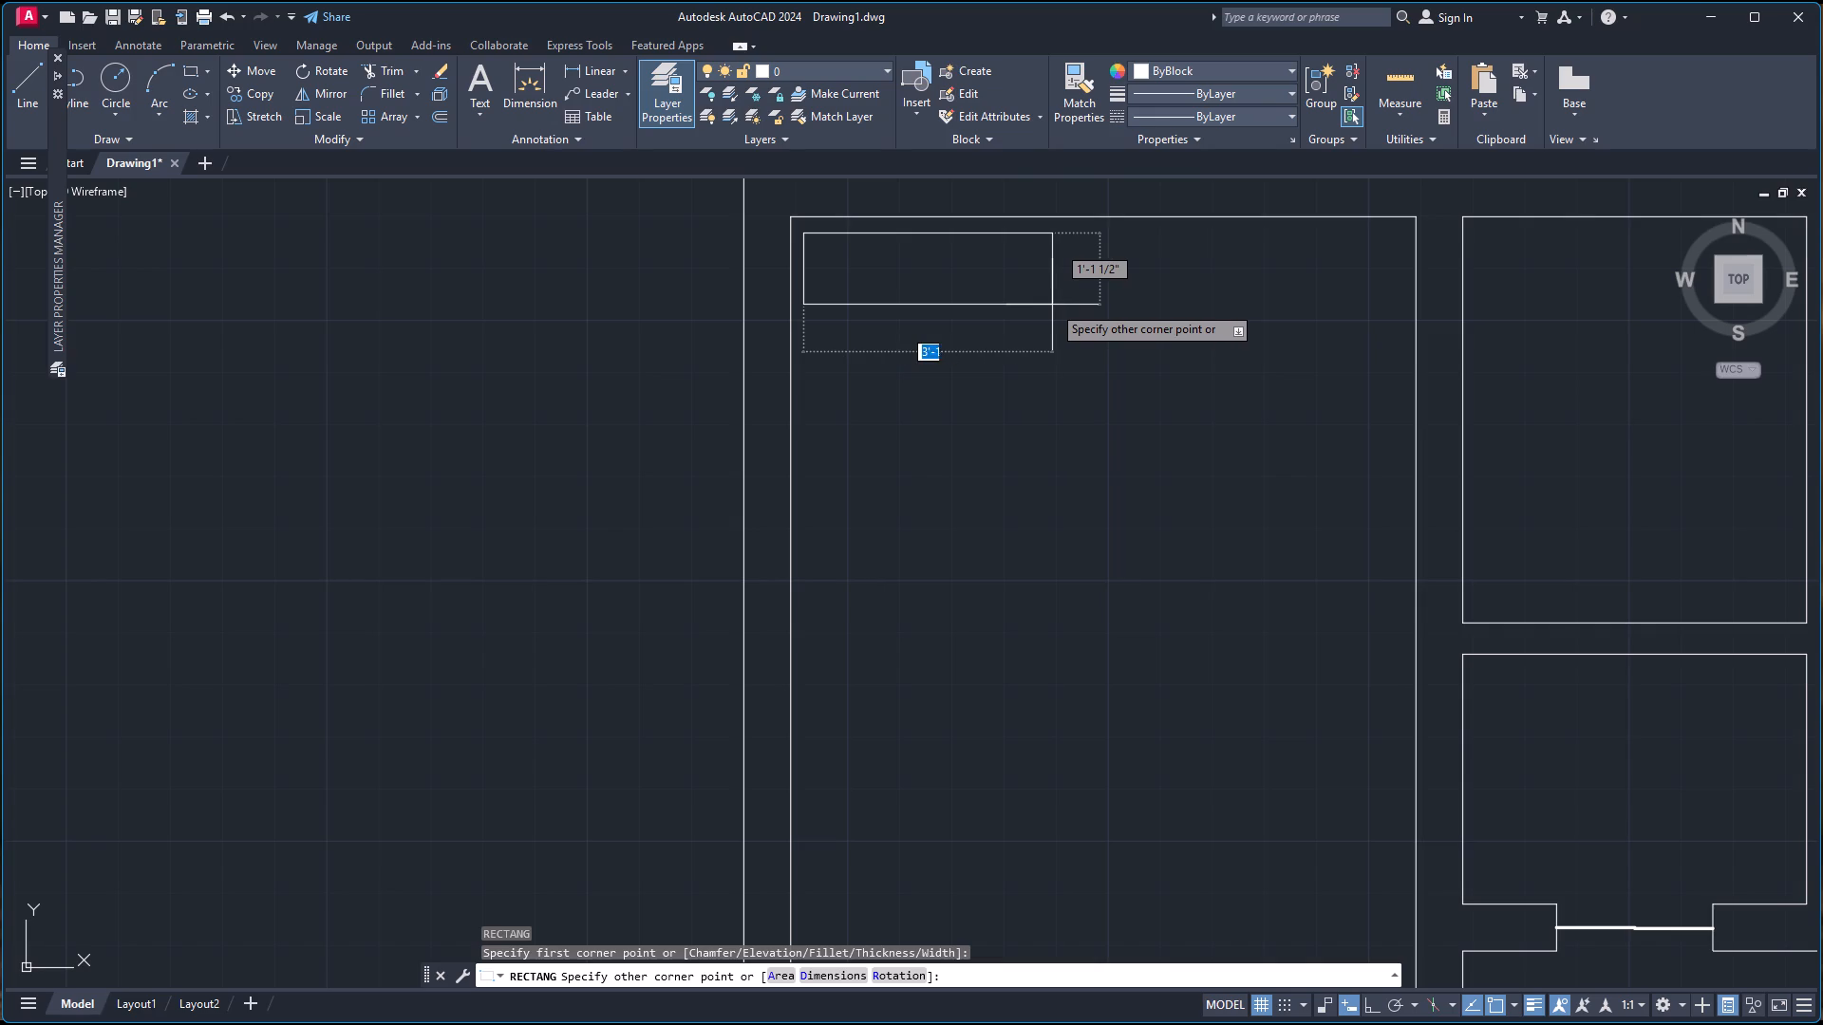
click(1133, 322)
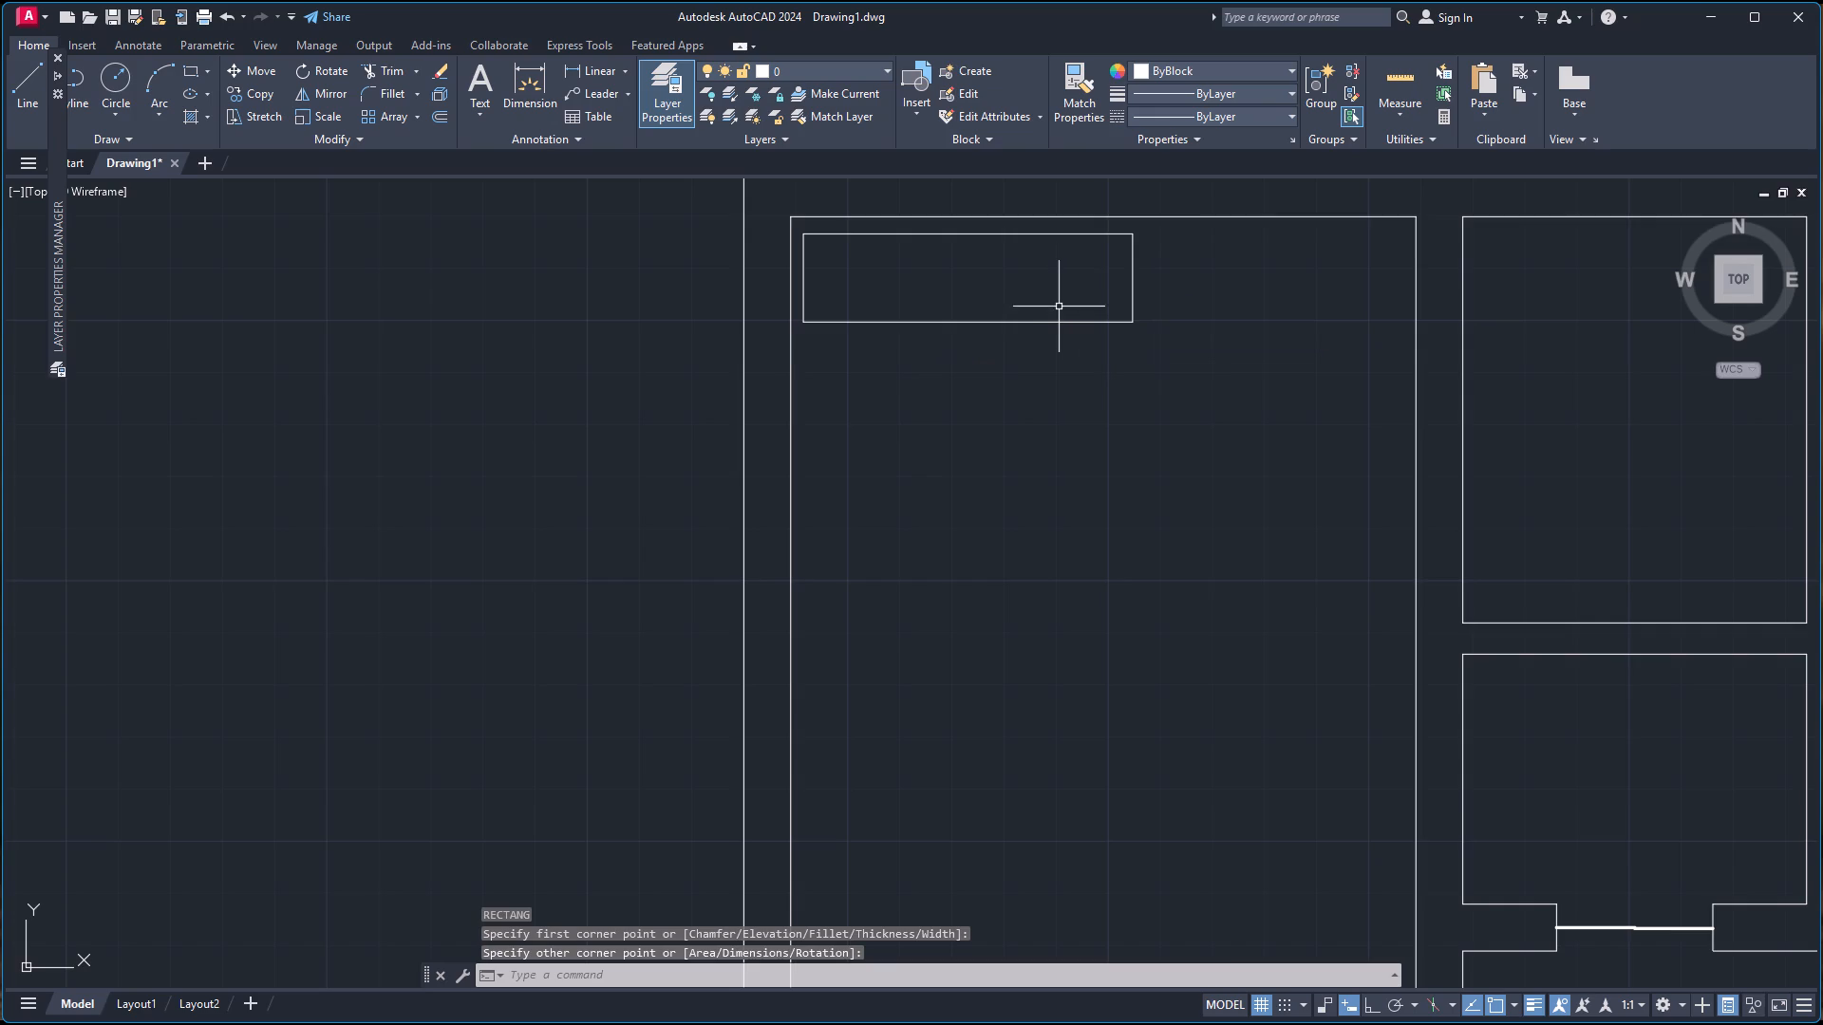
Stretch the new rectangle's lower edge downward by about 10" and deselect it.
scroll(1085, 283, down, 1)
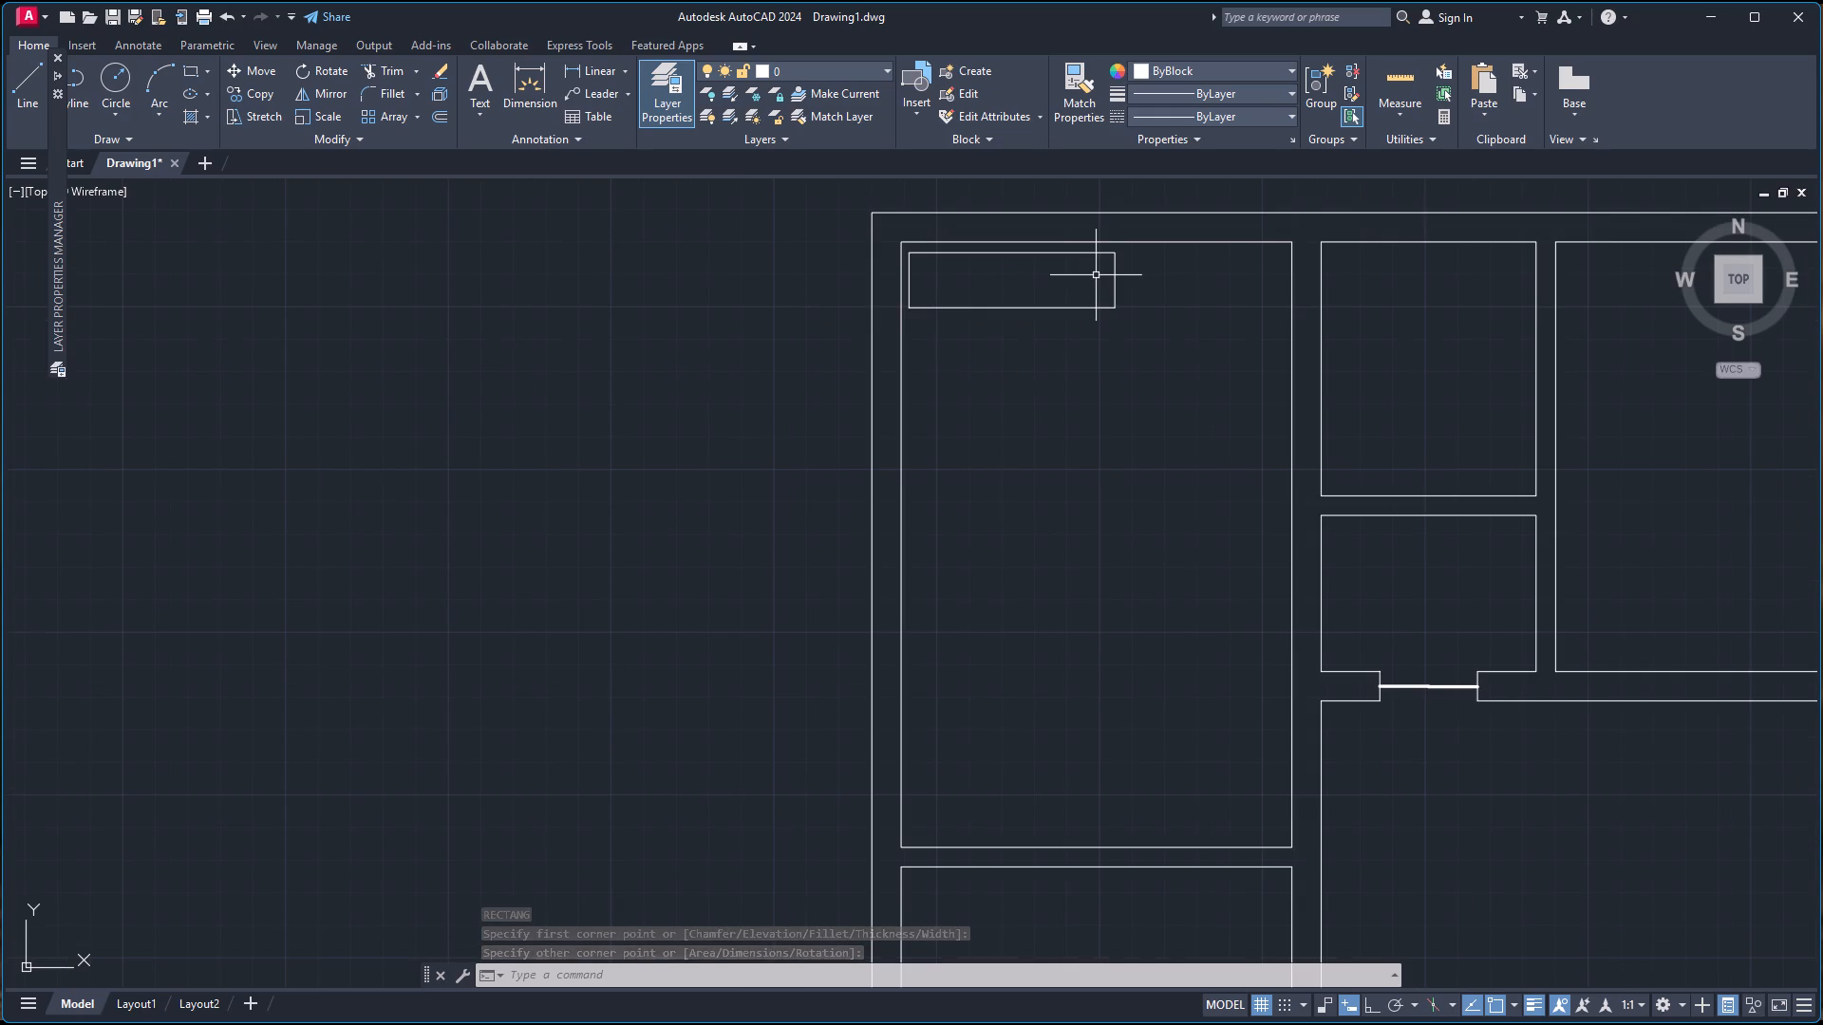
scroll(1123, 273, down, 2)
scroll(1209, 223, up, 1)
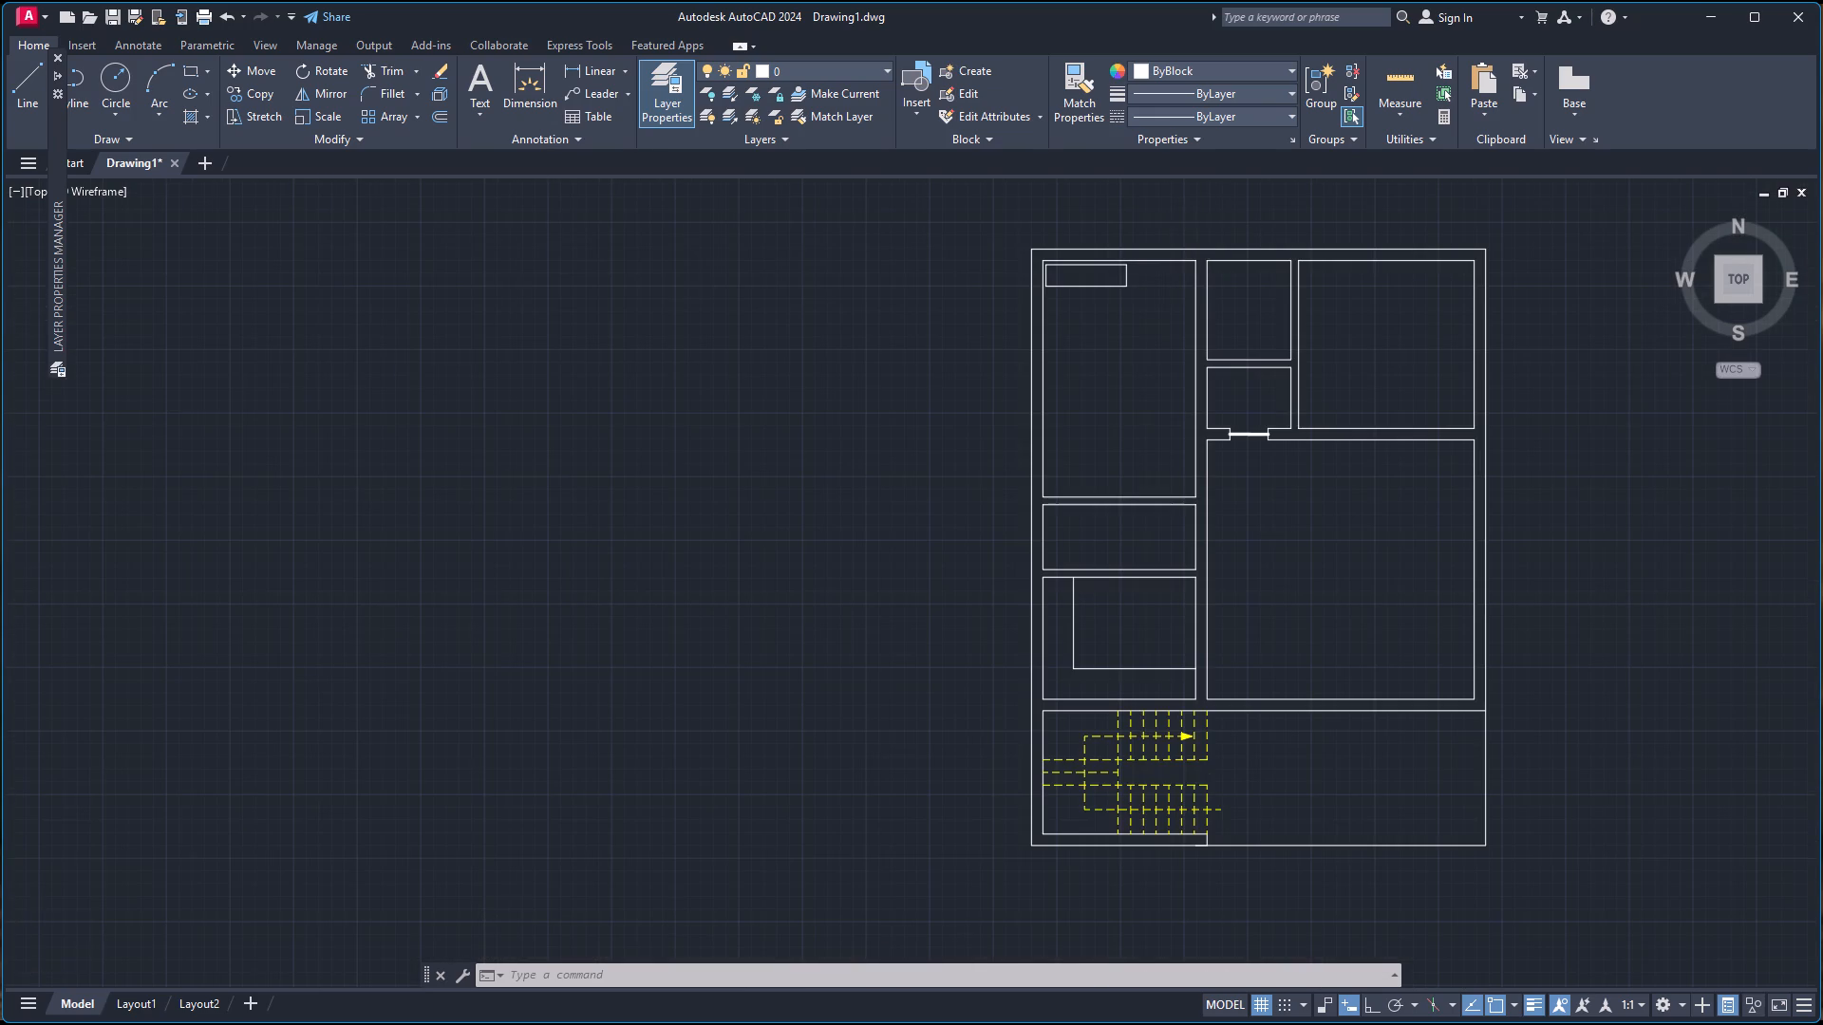
scroll(1209, 223, up, 1)
click(845, 387)
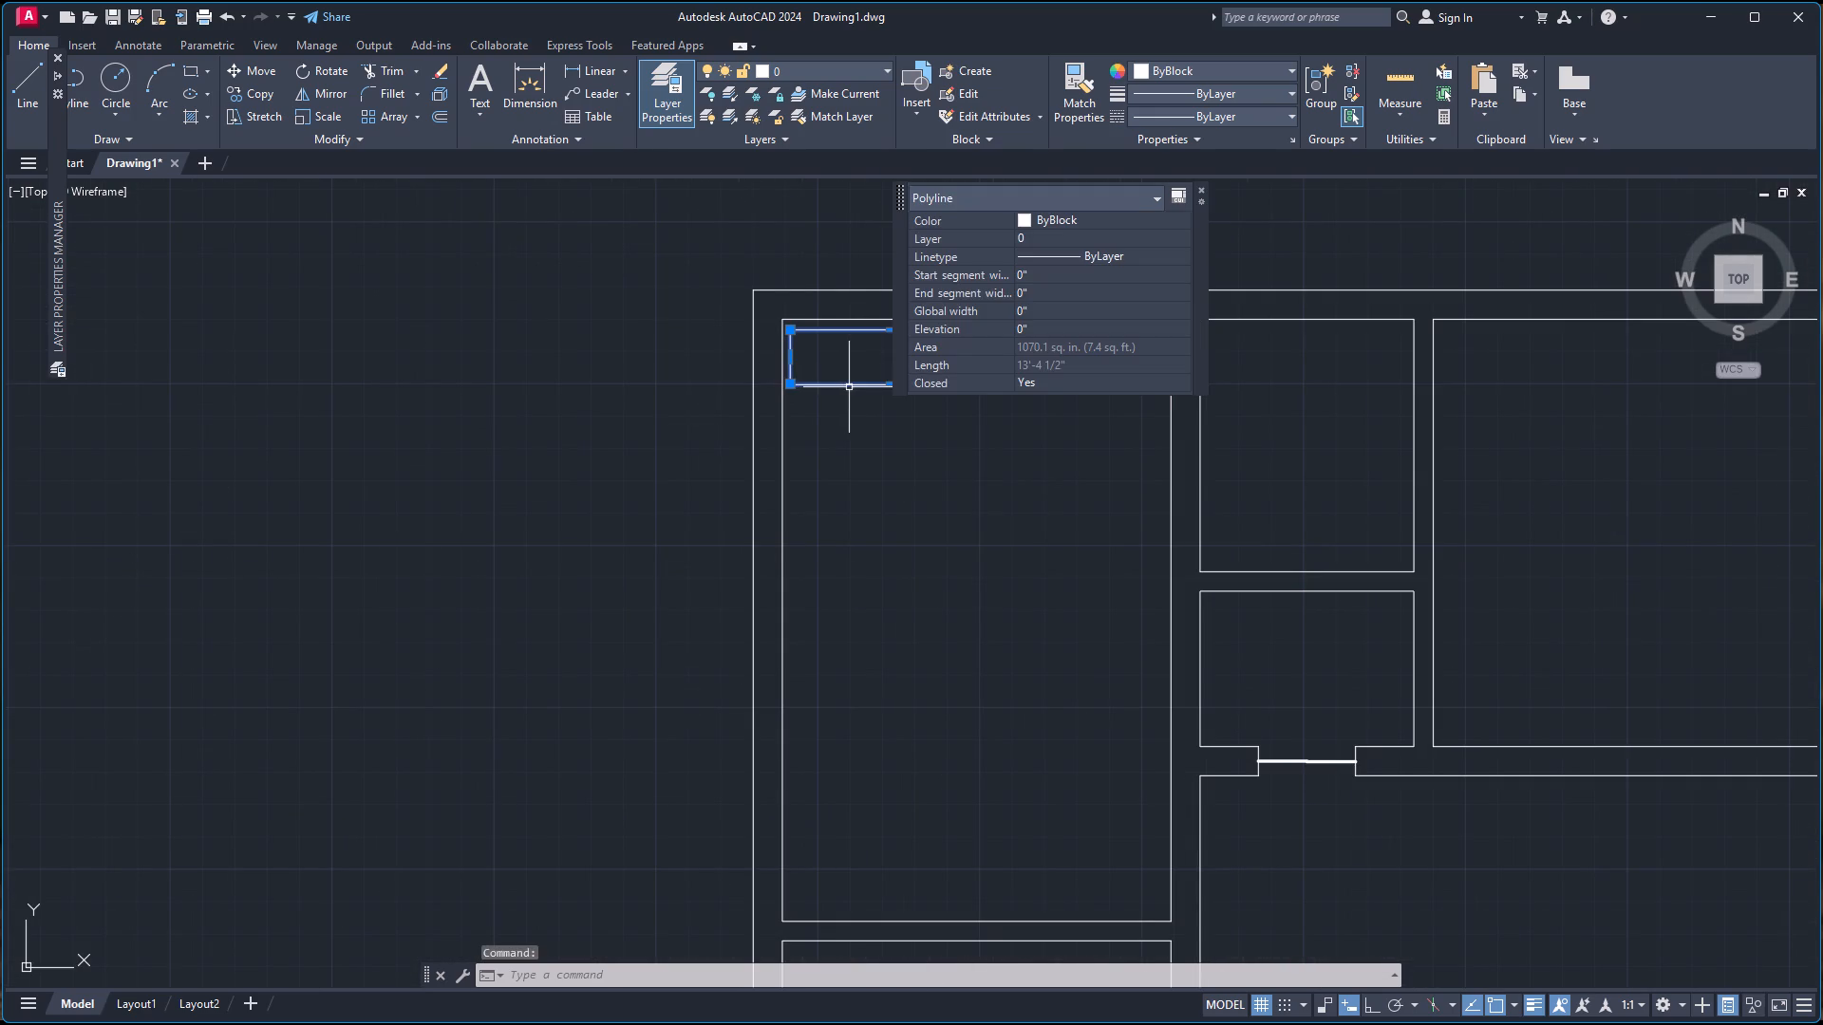
click(1200, 187)
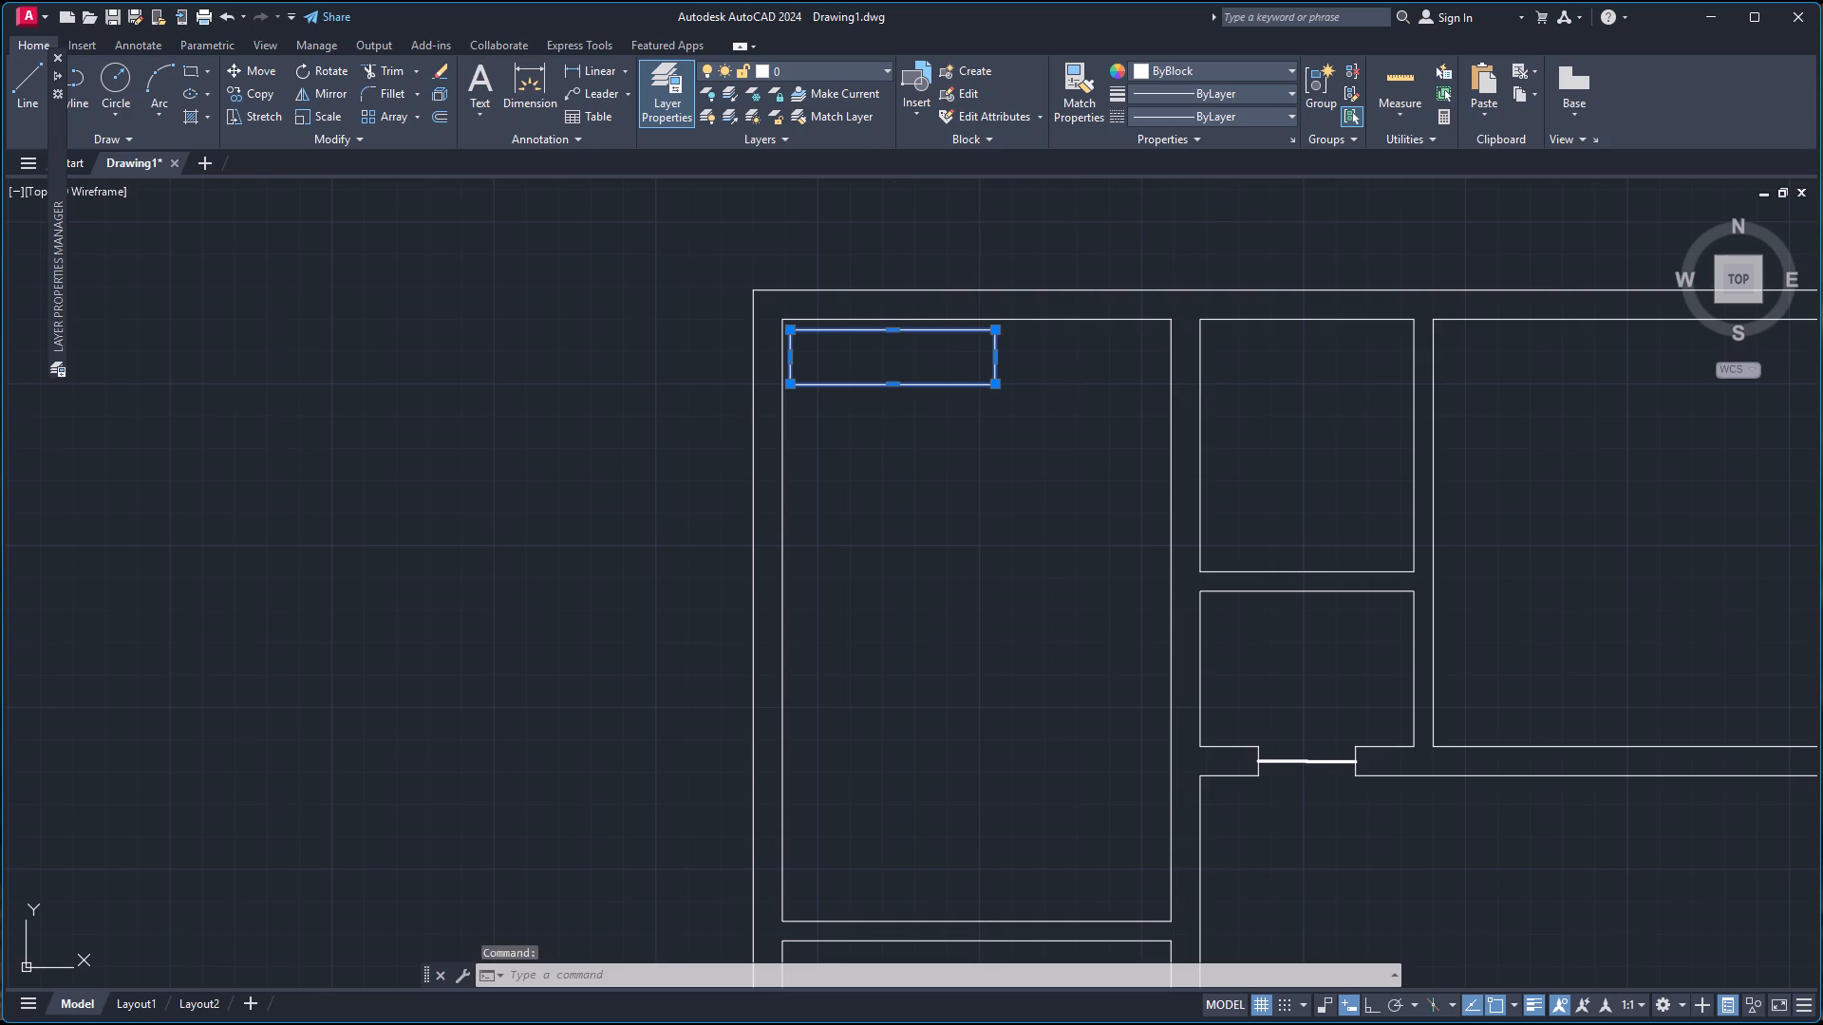
click(894, 385)
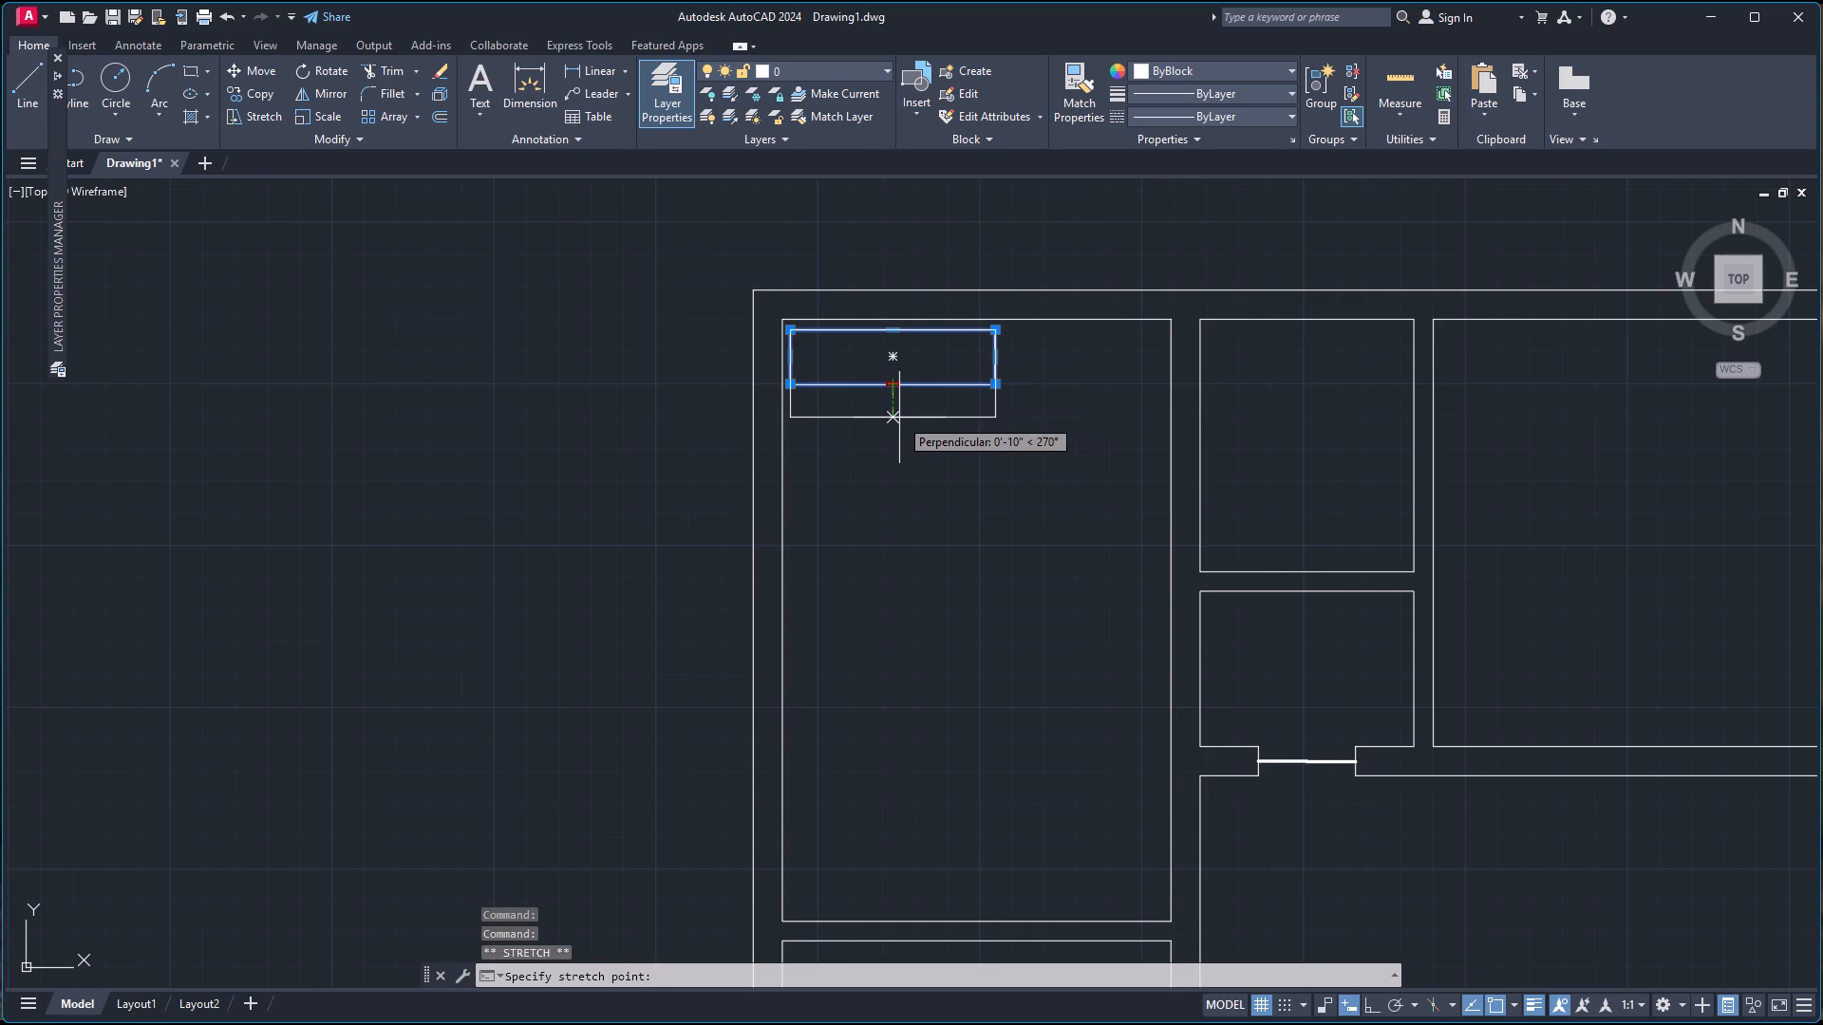
click(899, 418)
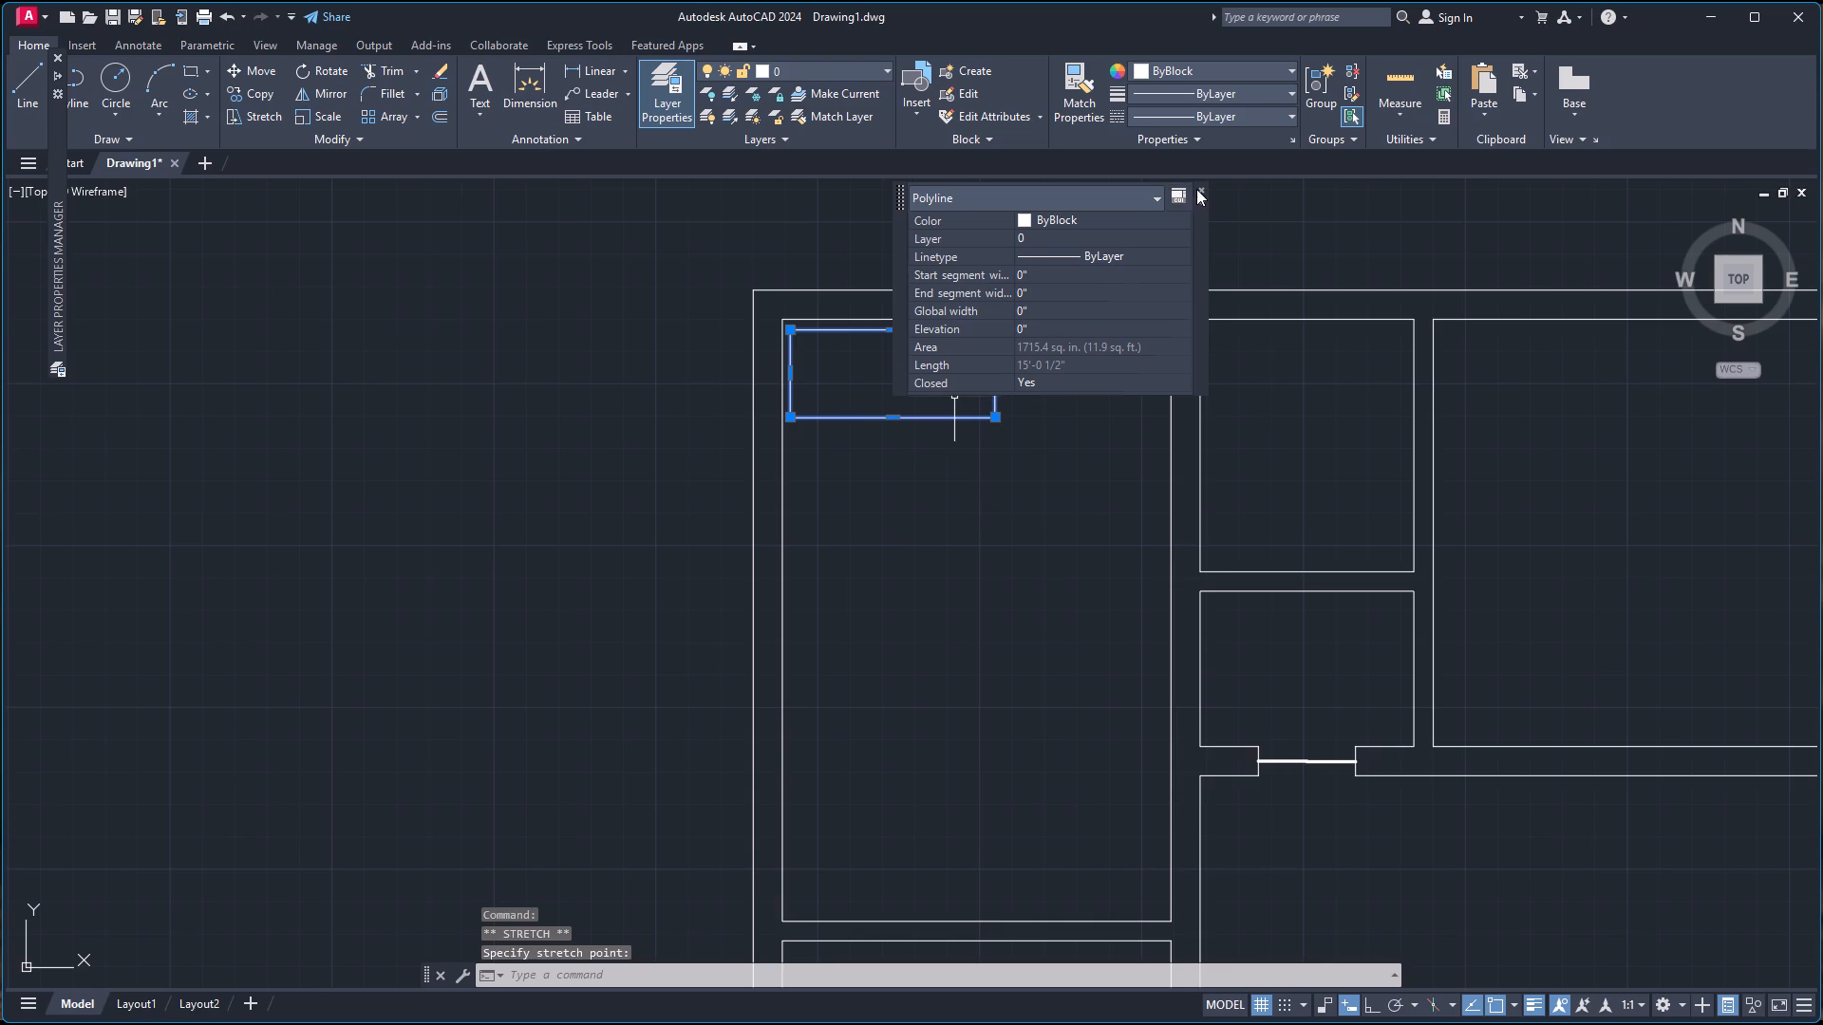
click(1203, 189)
key(Escape)
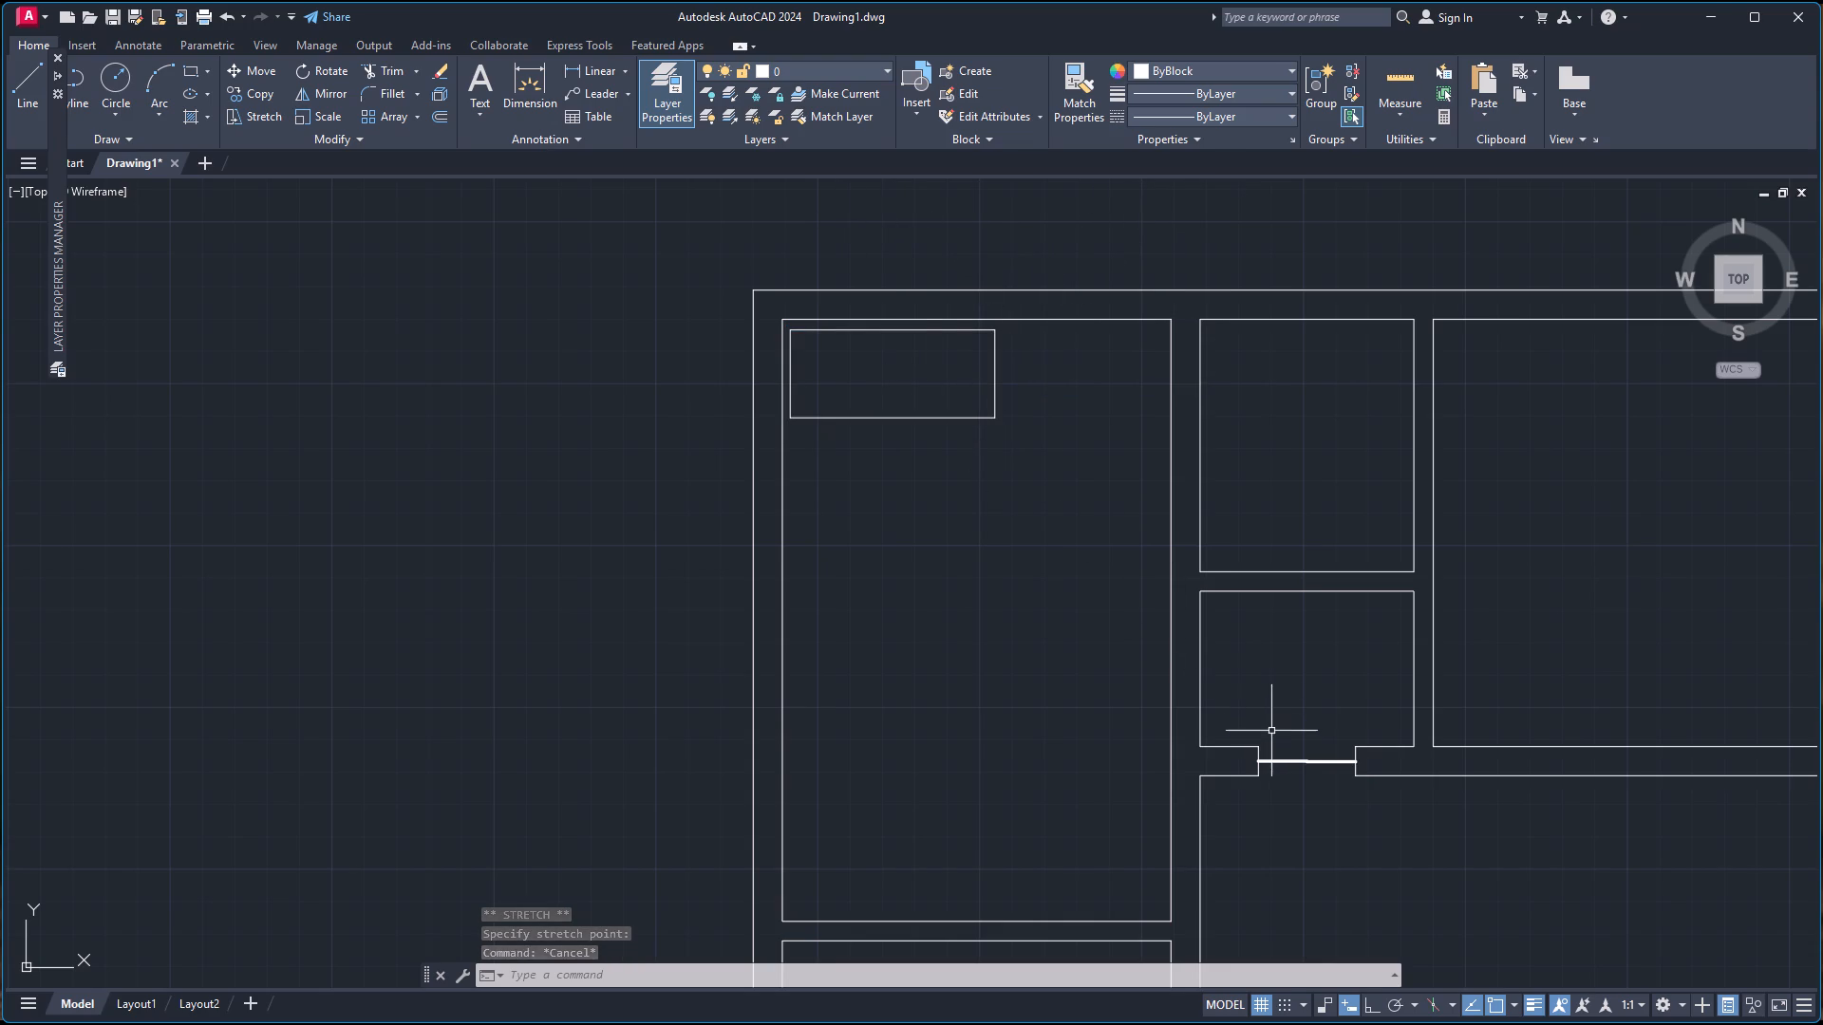
Draw a horizontal line across the rectangle between the midpoints of its two short sides.
key(l)
key(Return)
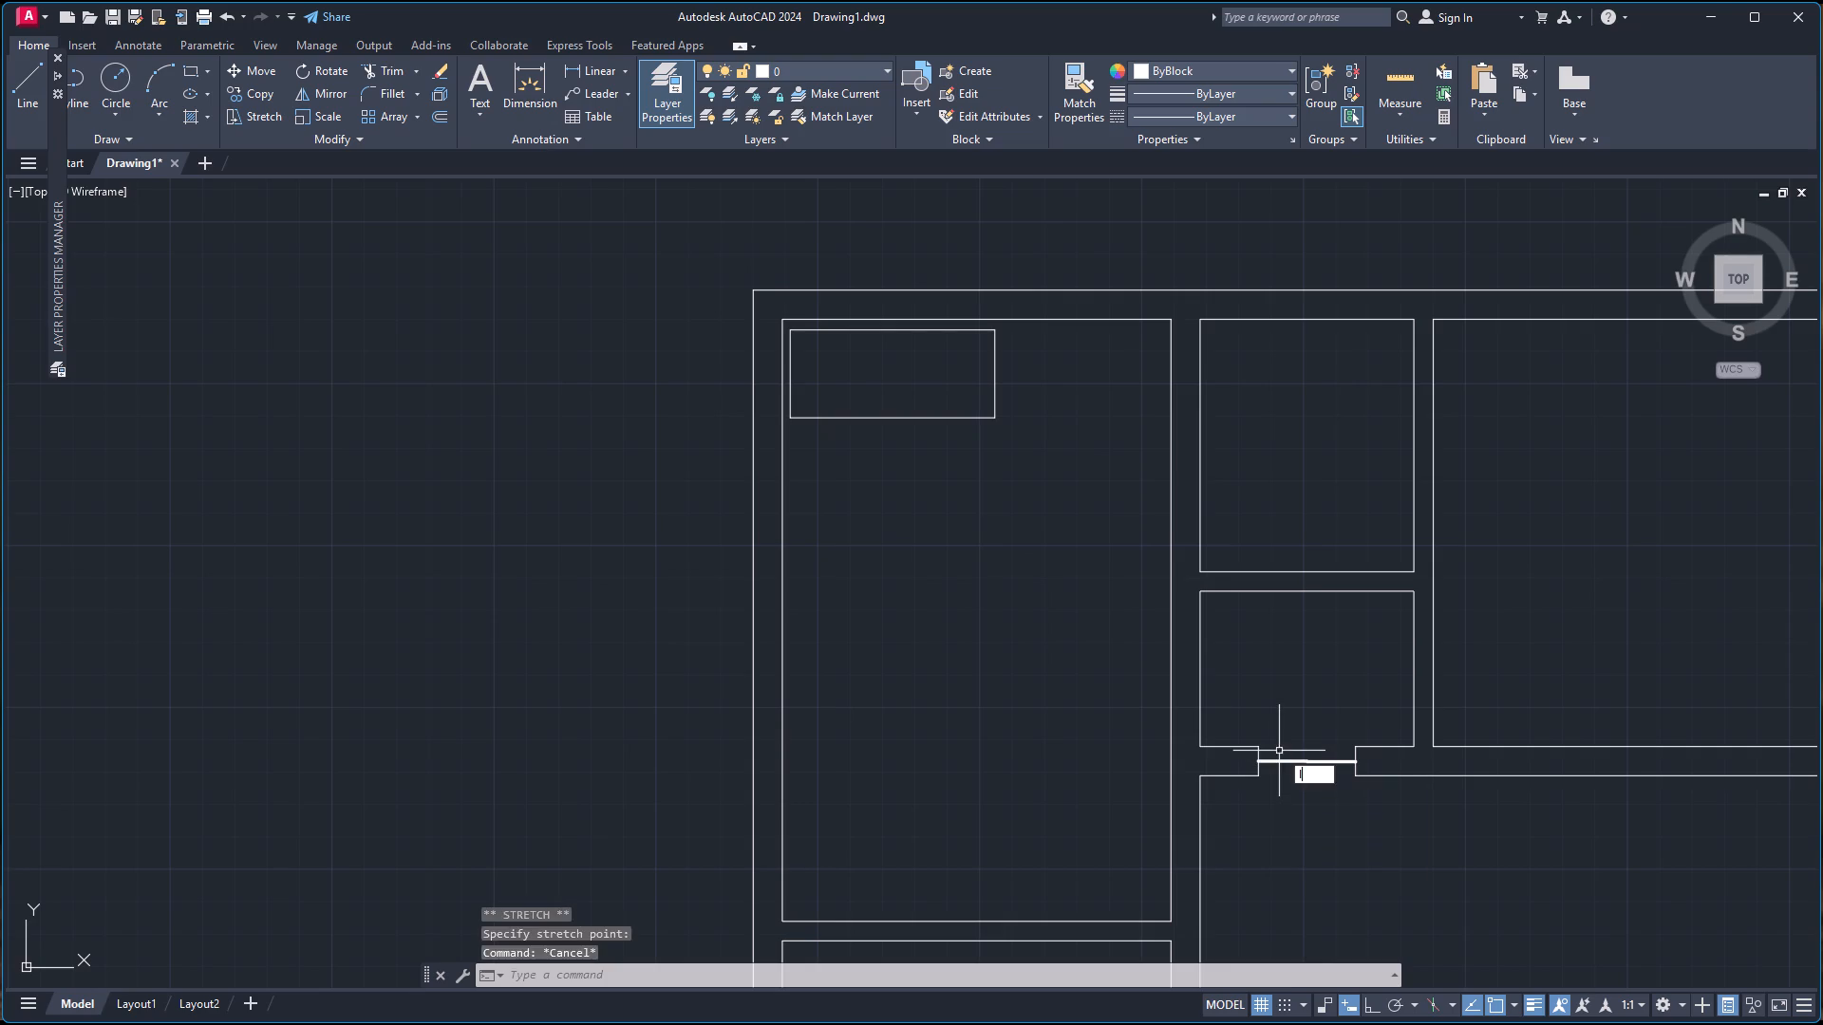
scroll(749, 345, up, 2)
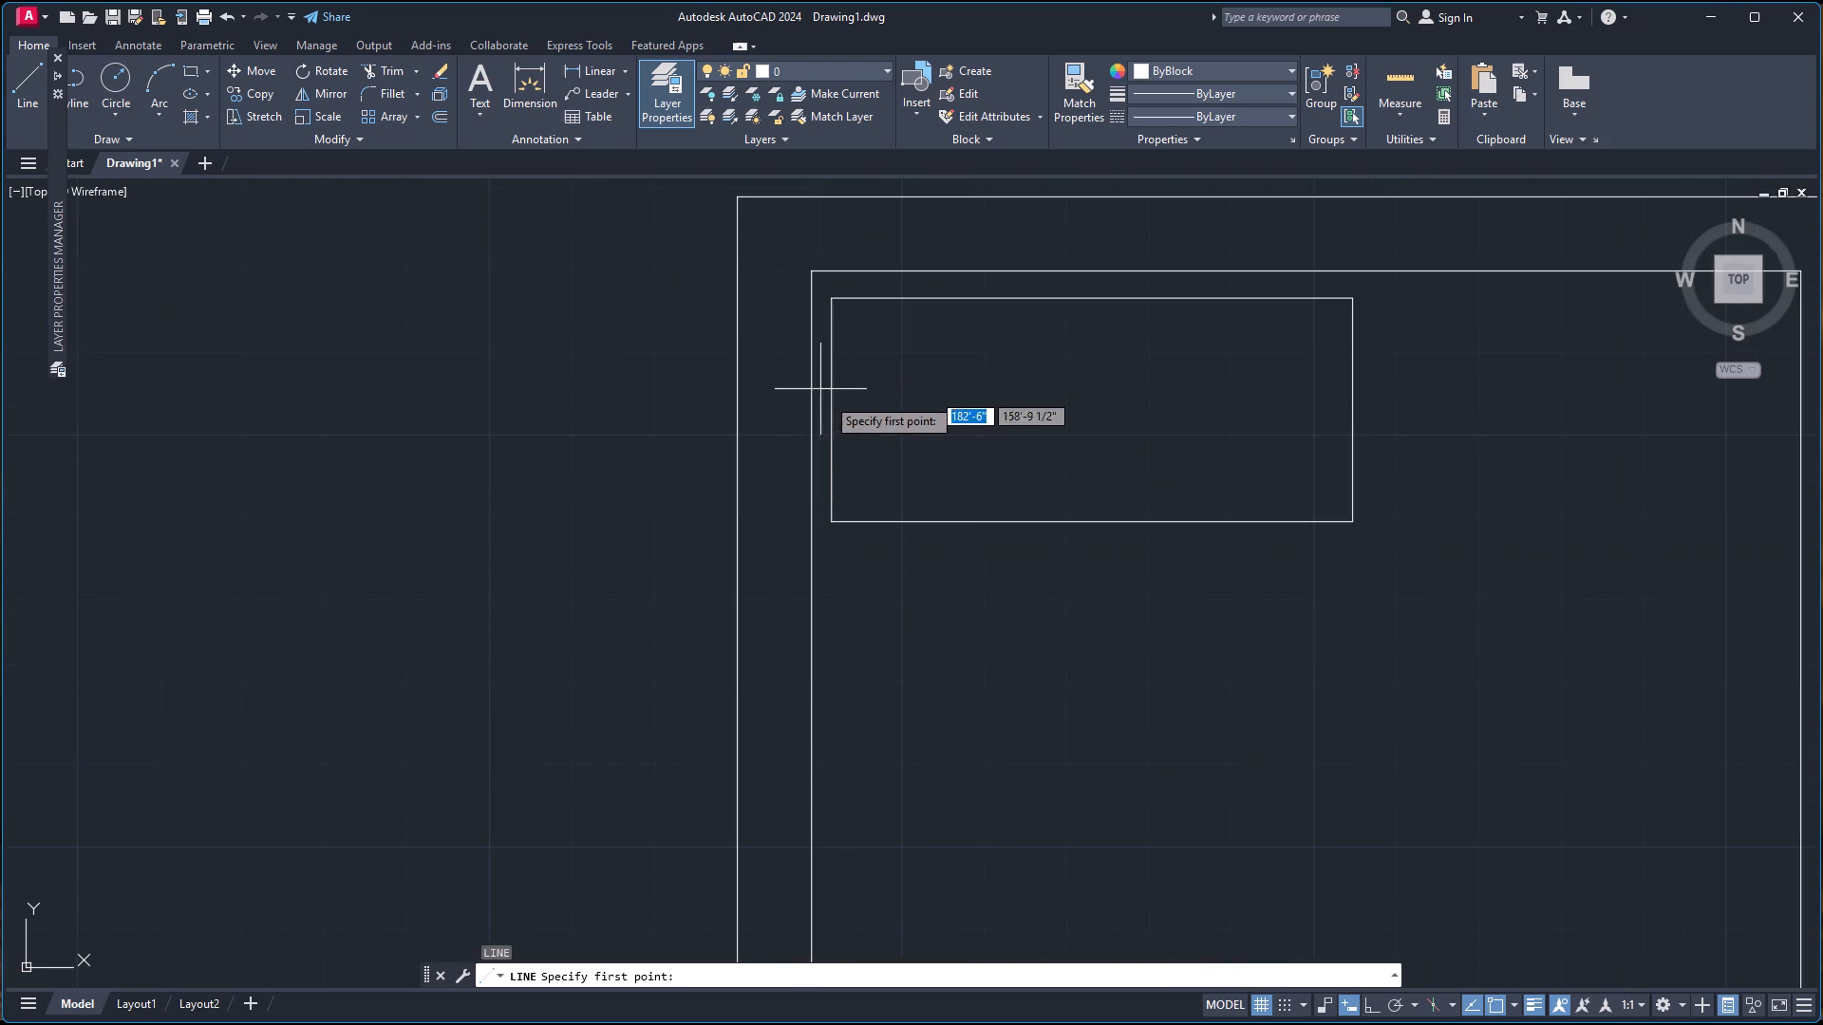
click(831, 407)
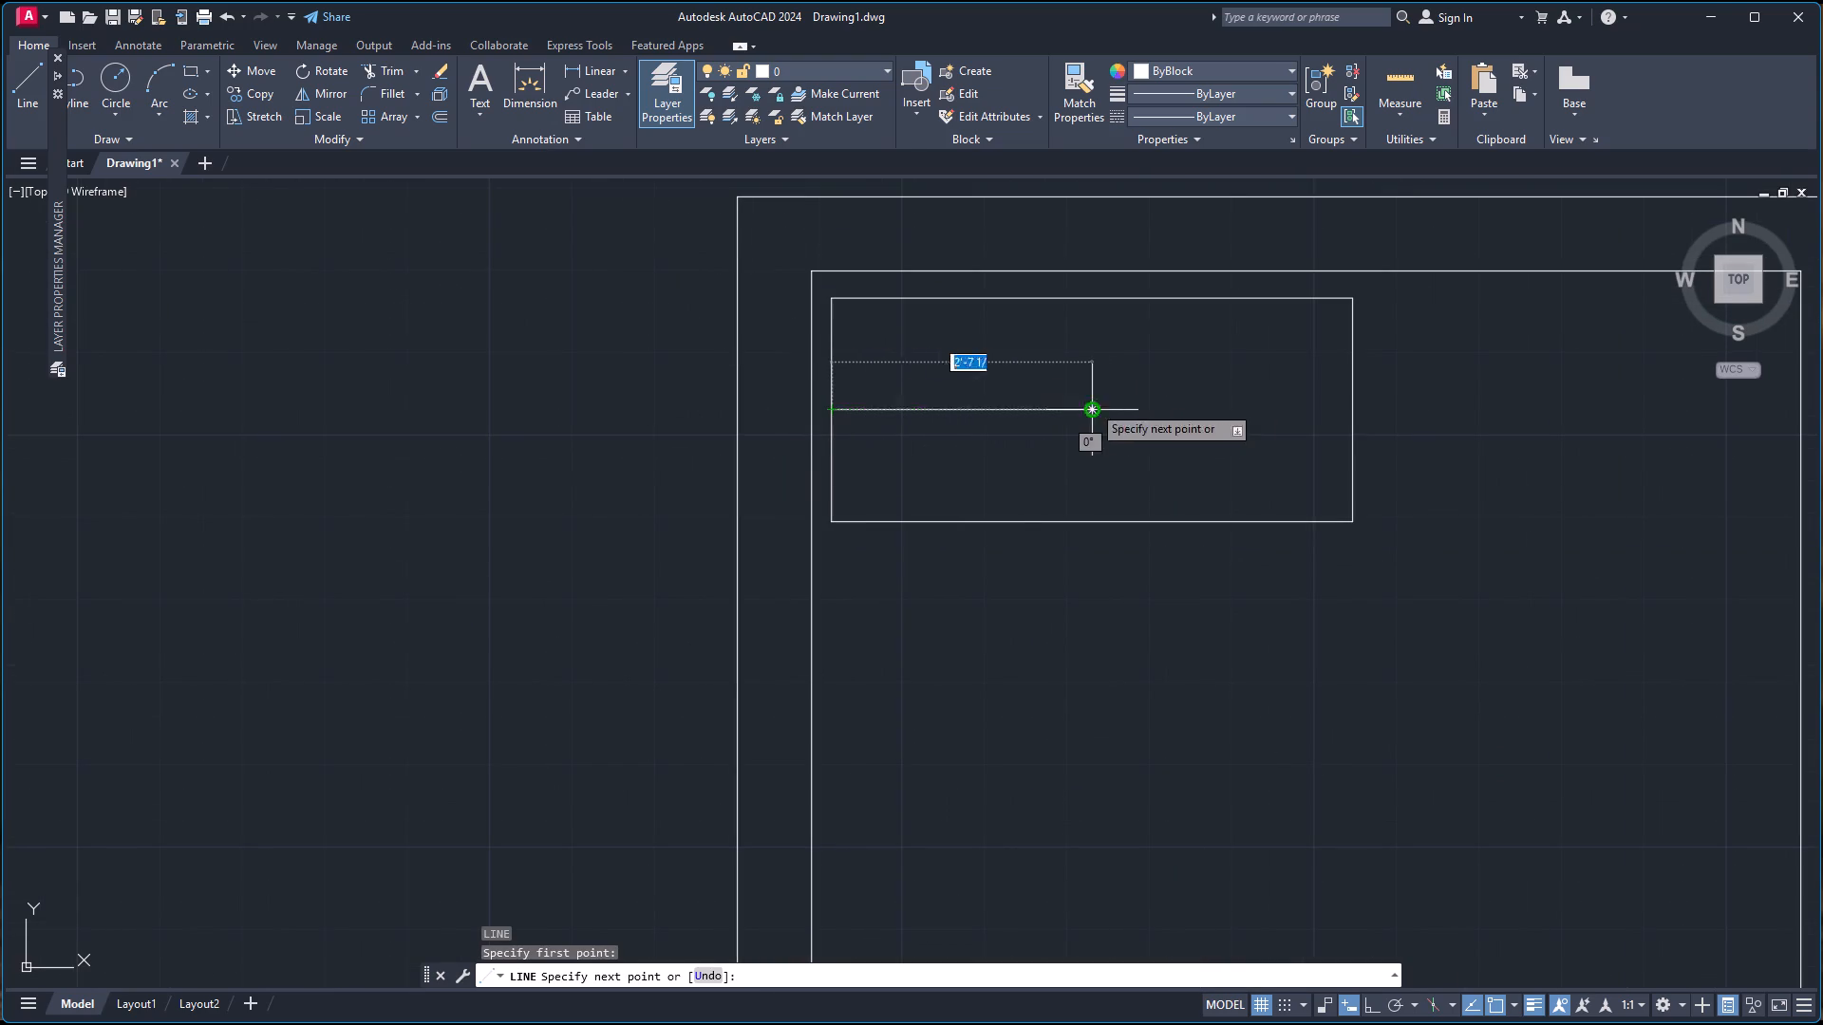
click(1353, 413)
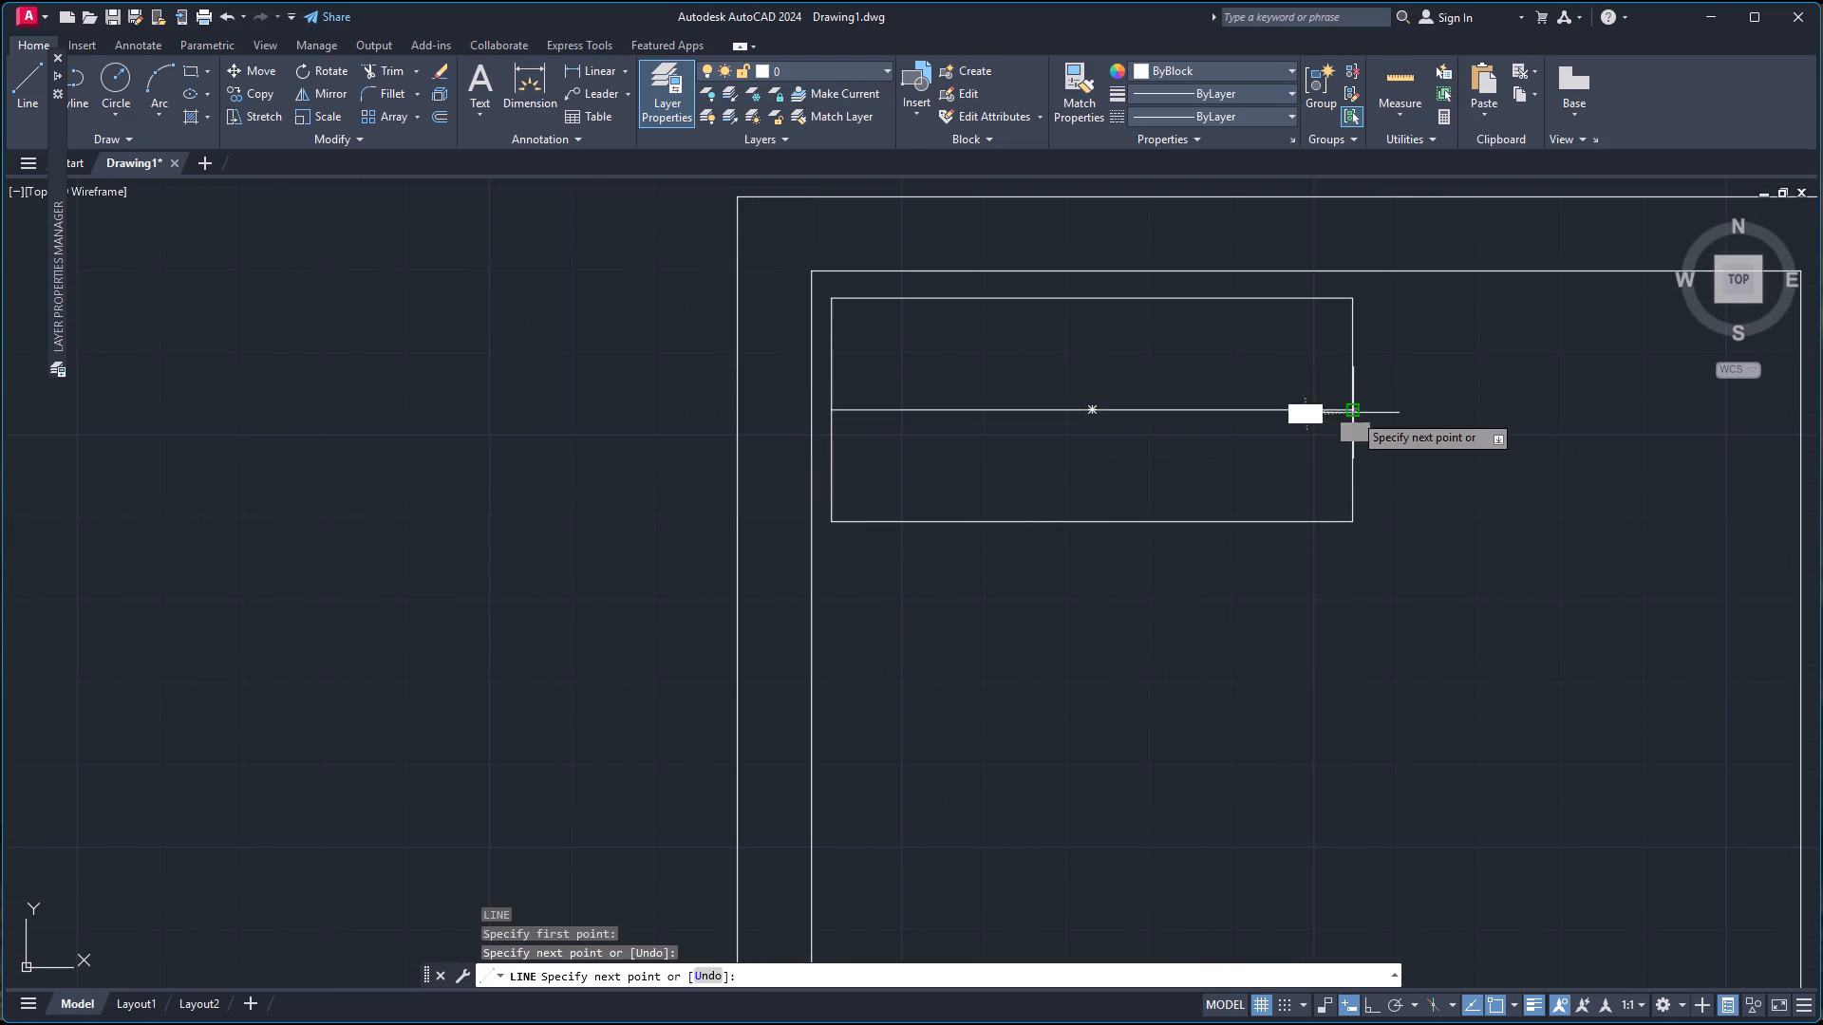
key(space)
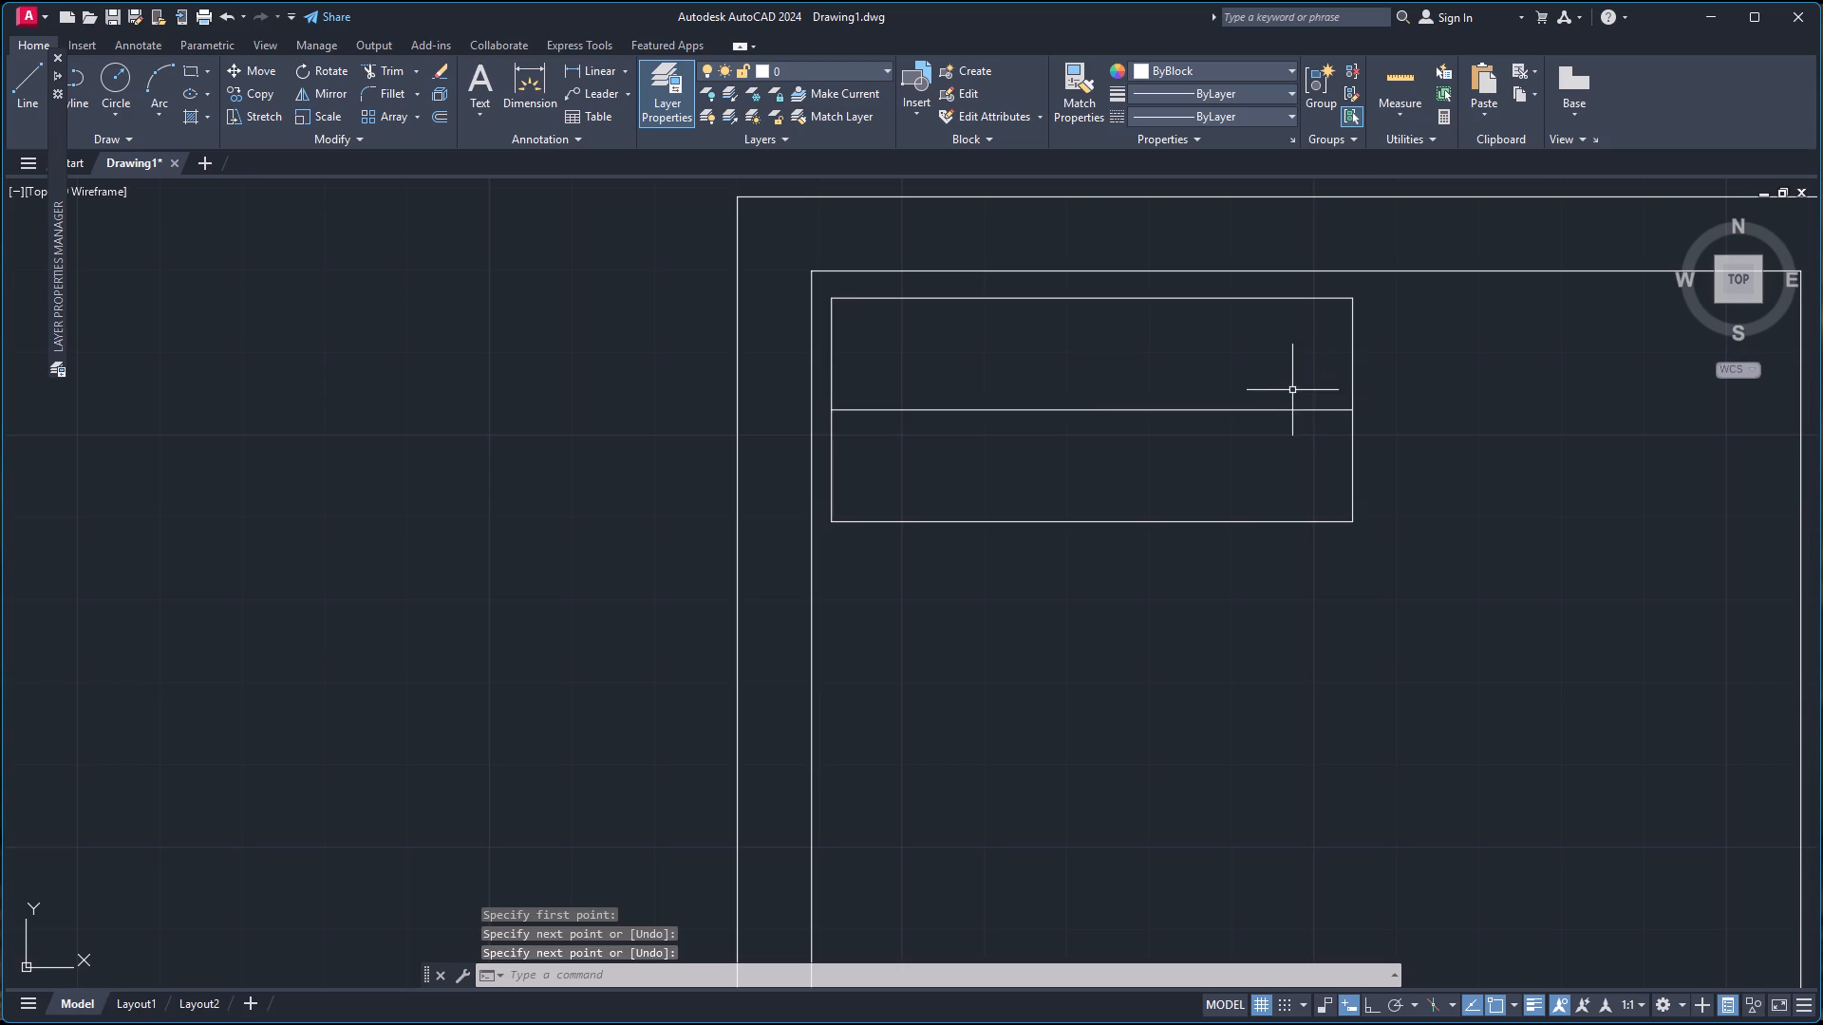
Draw a slanted line about 10 1/2" long crossing the rectangle's centre line near its left end.
key(space)
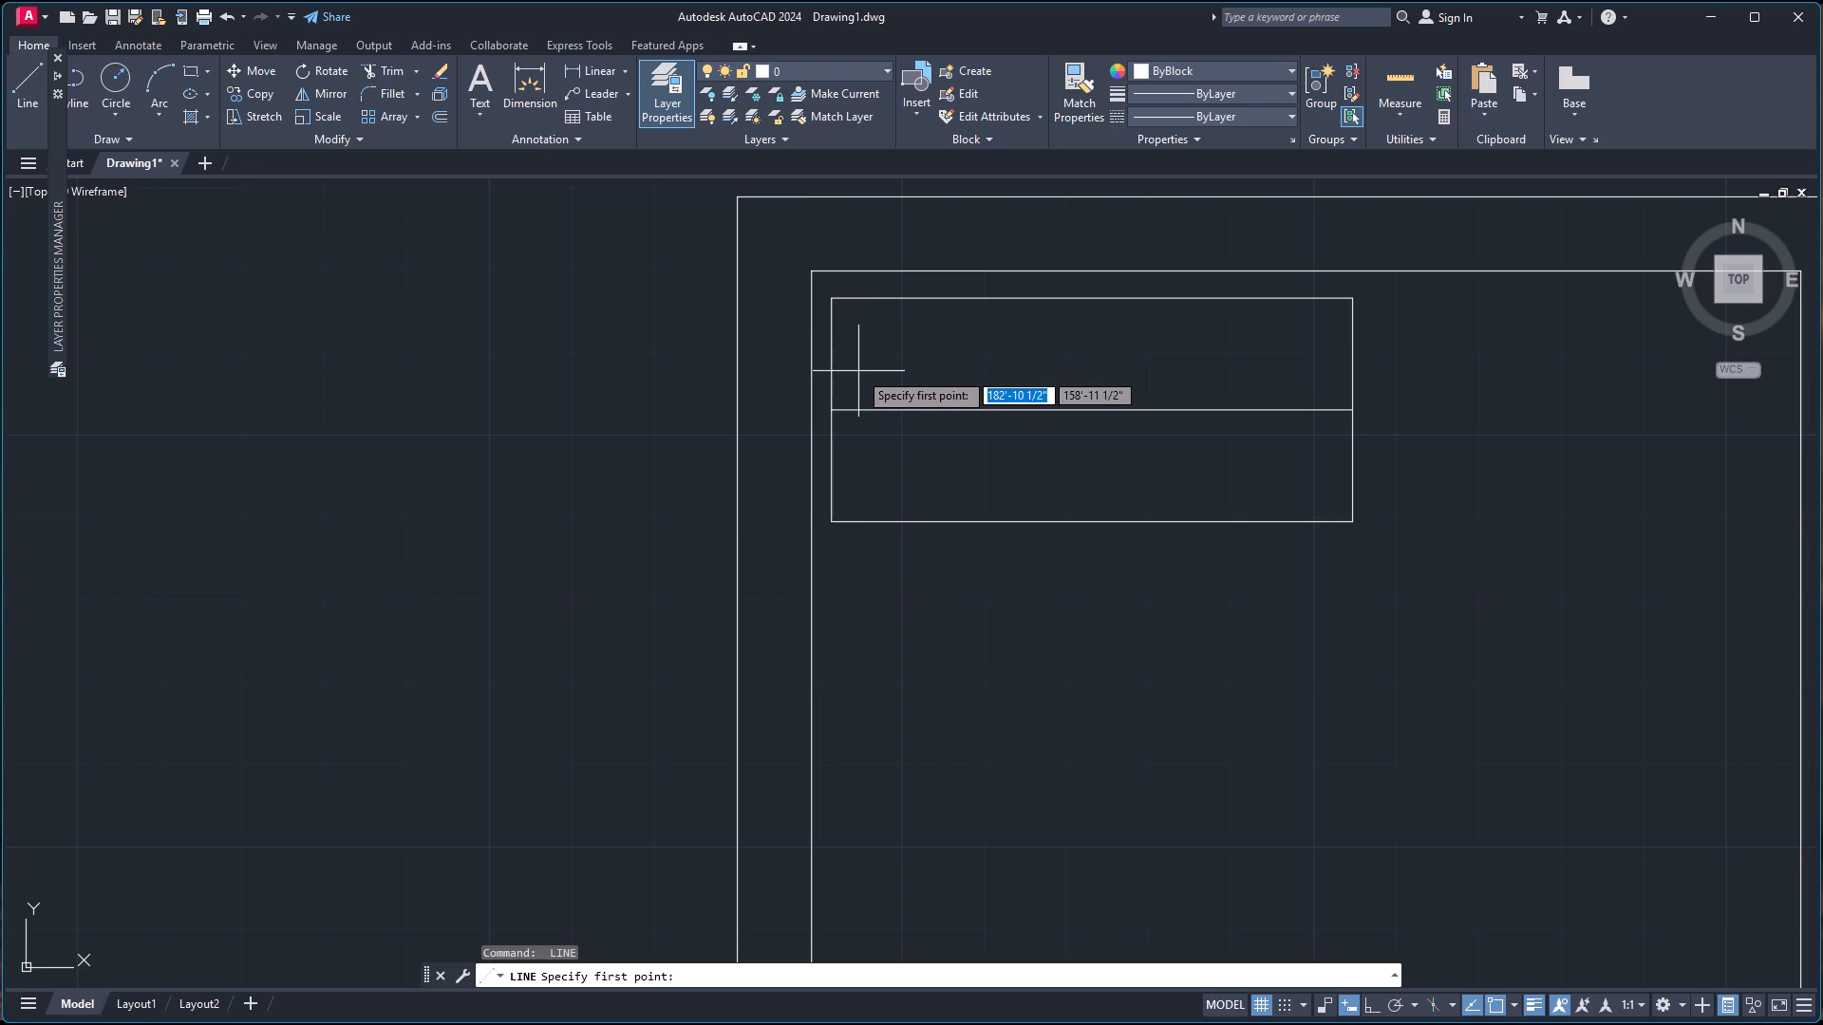
click(857, 370)
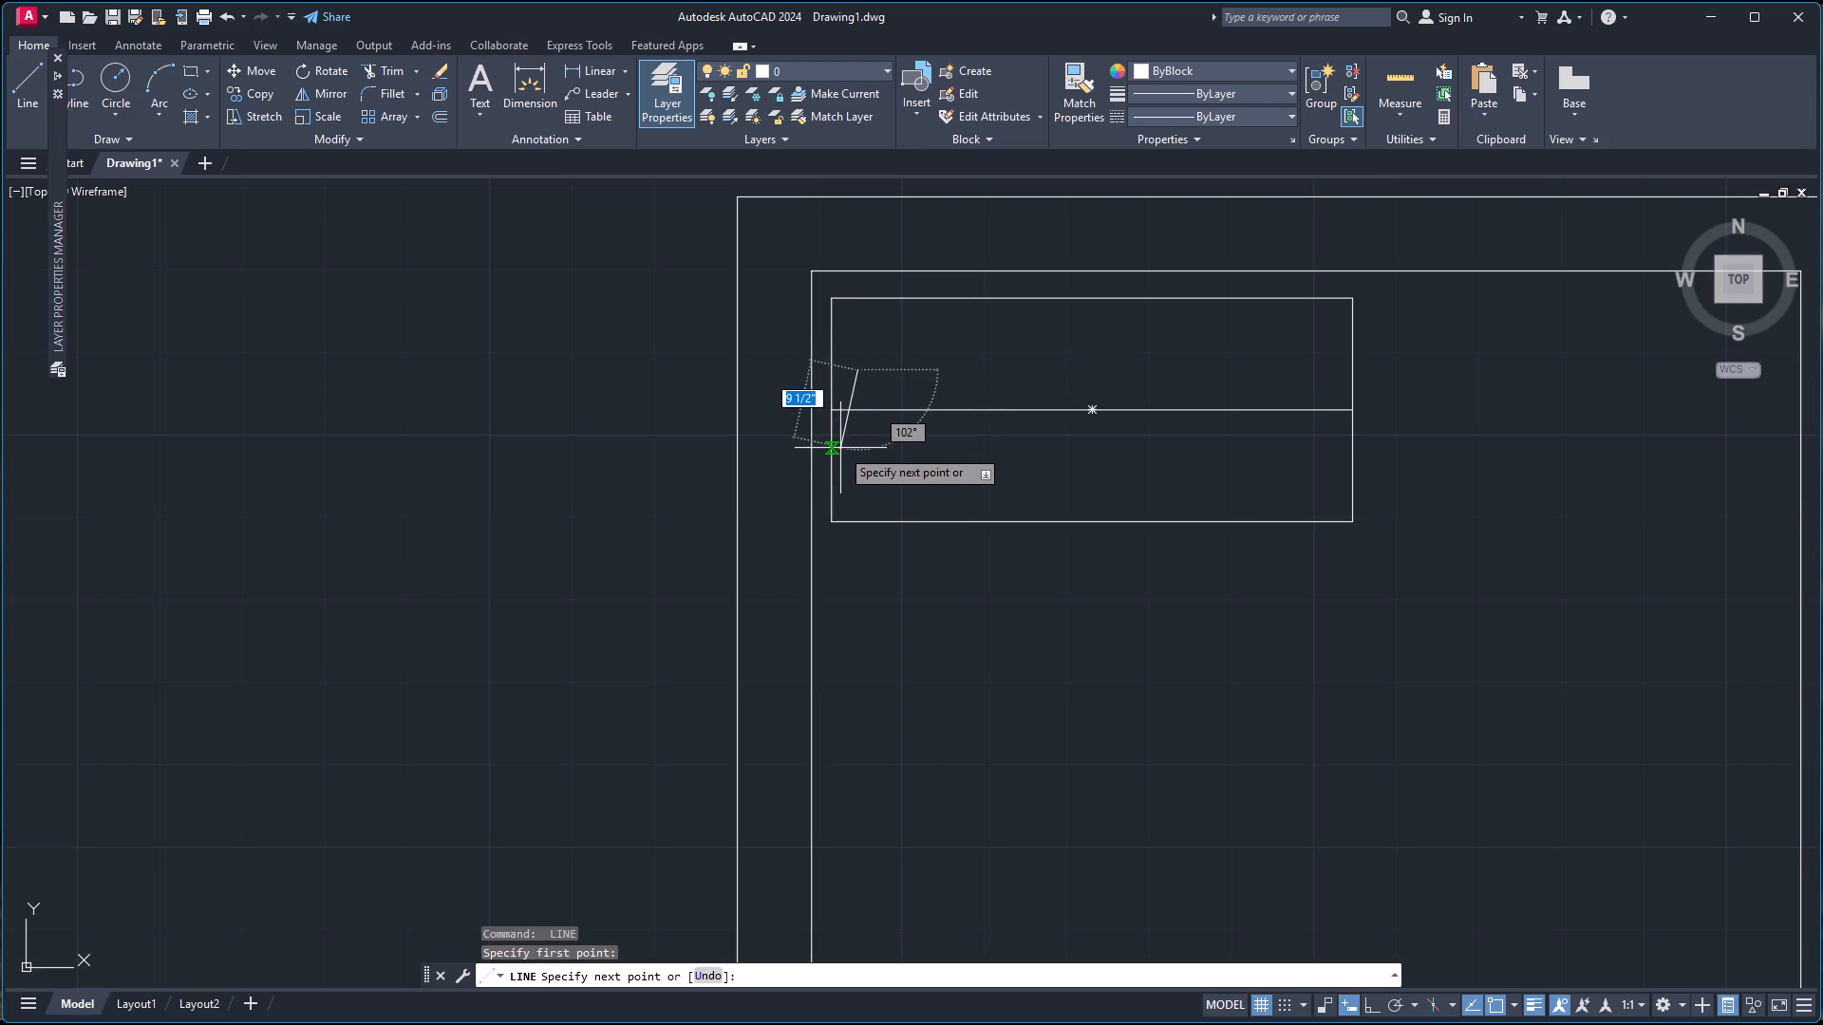
scroll(839, 449, up, 3)
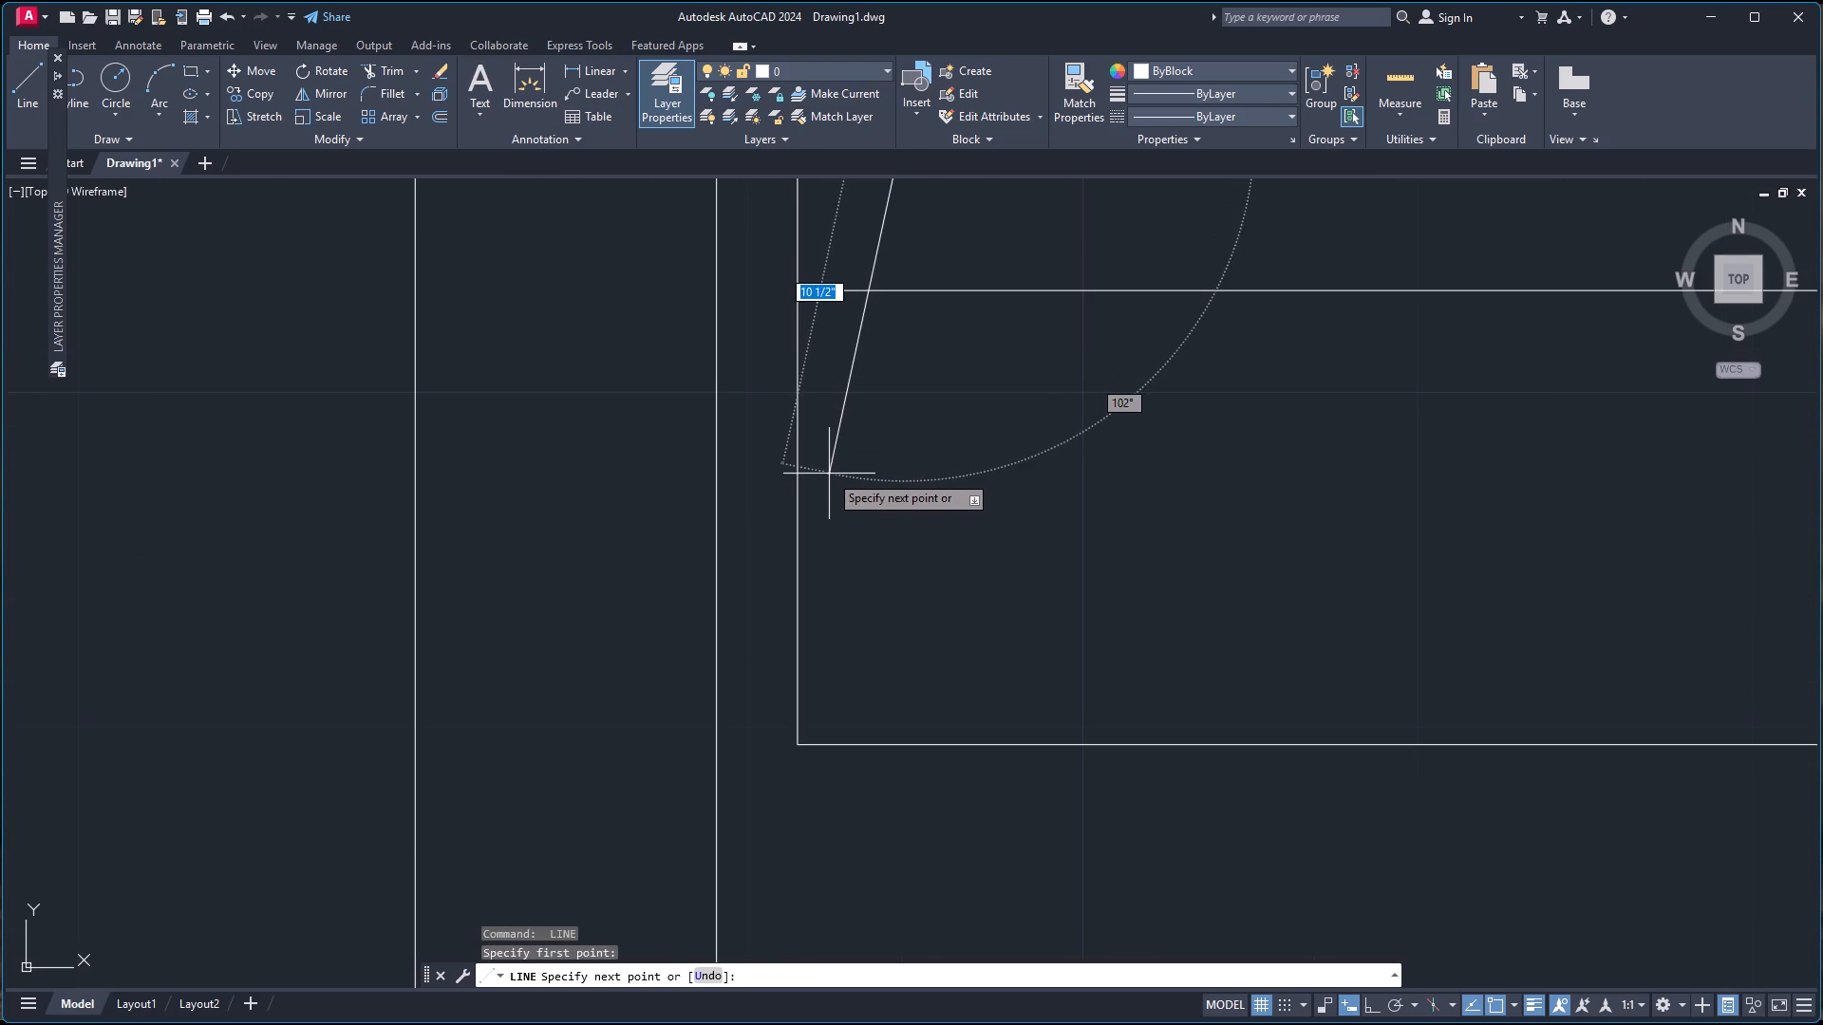
click(829, 483)
key(space)
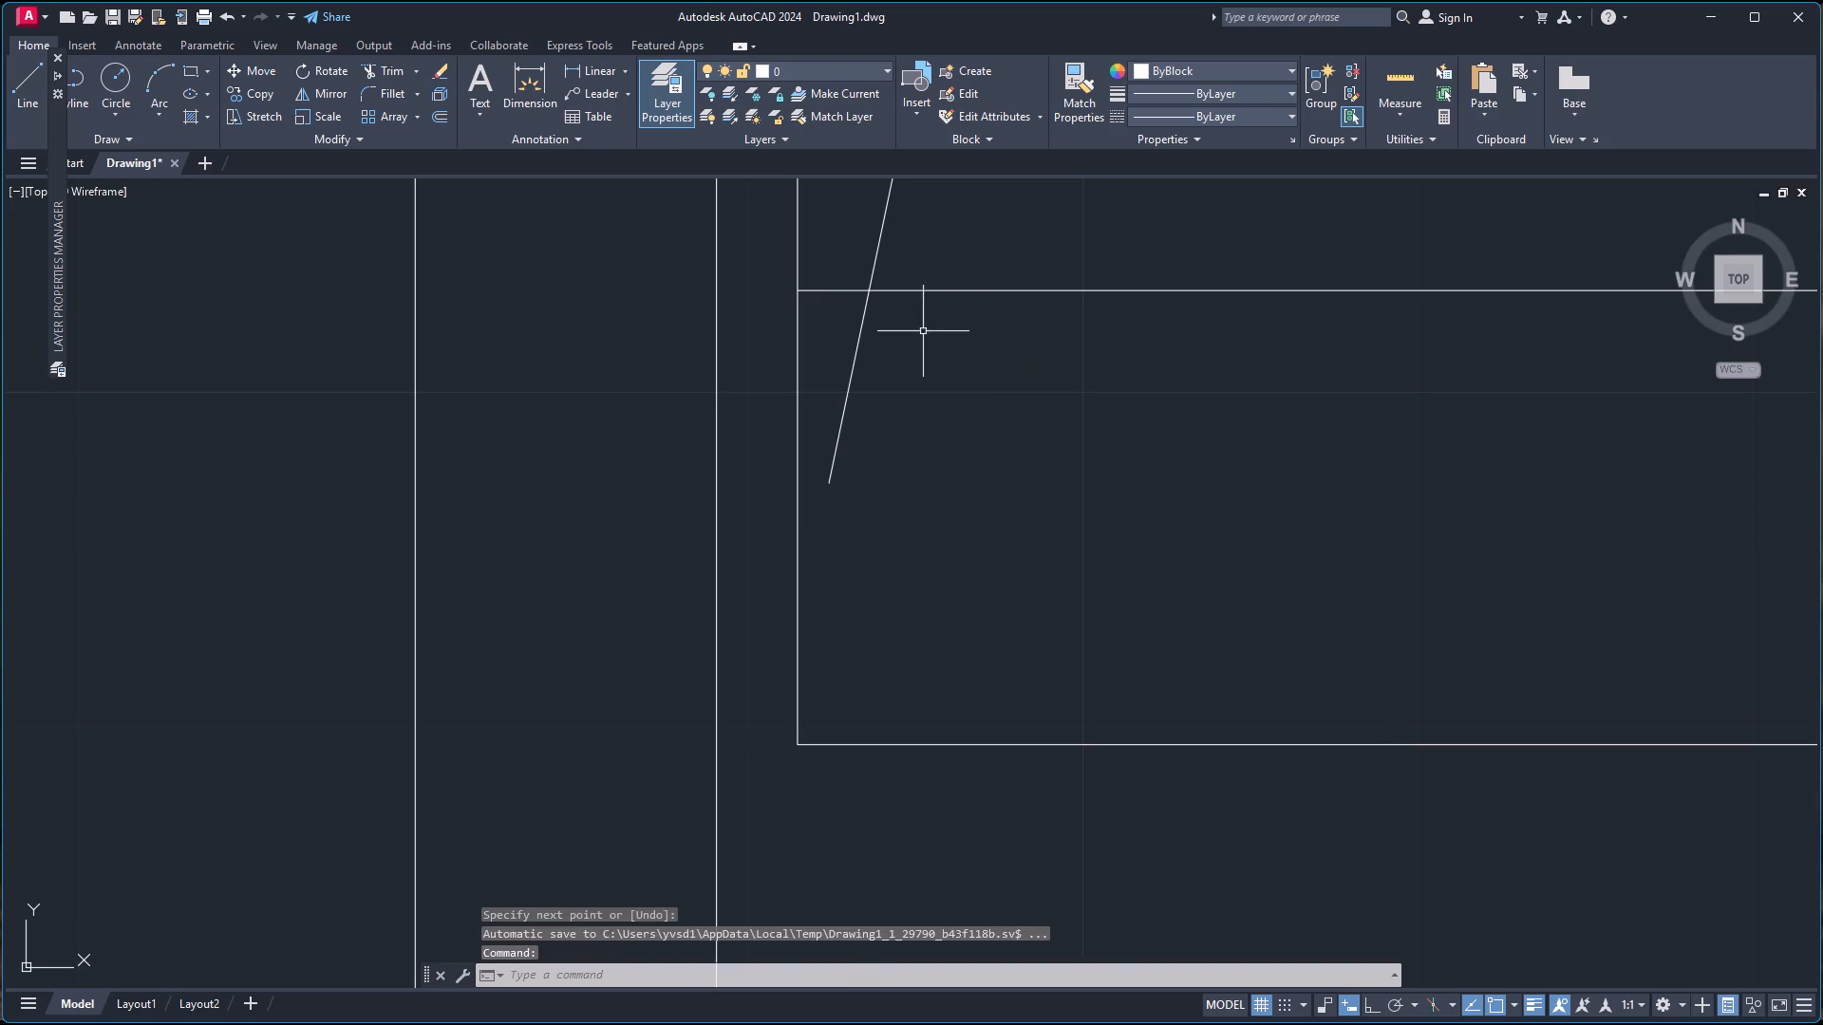
scroll(935, 261, down, 4)
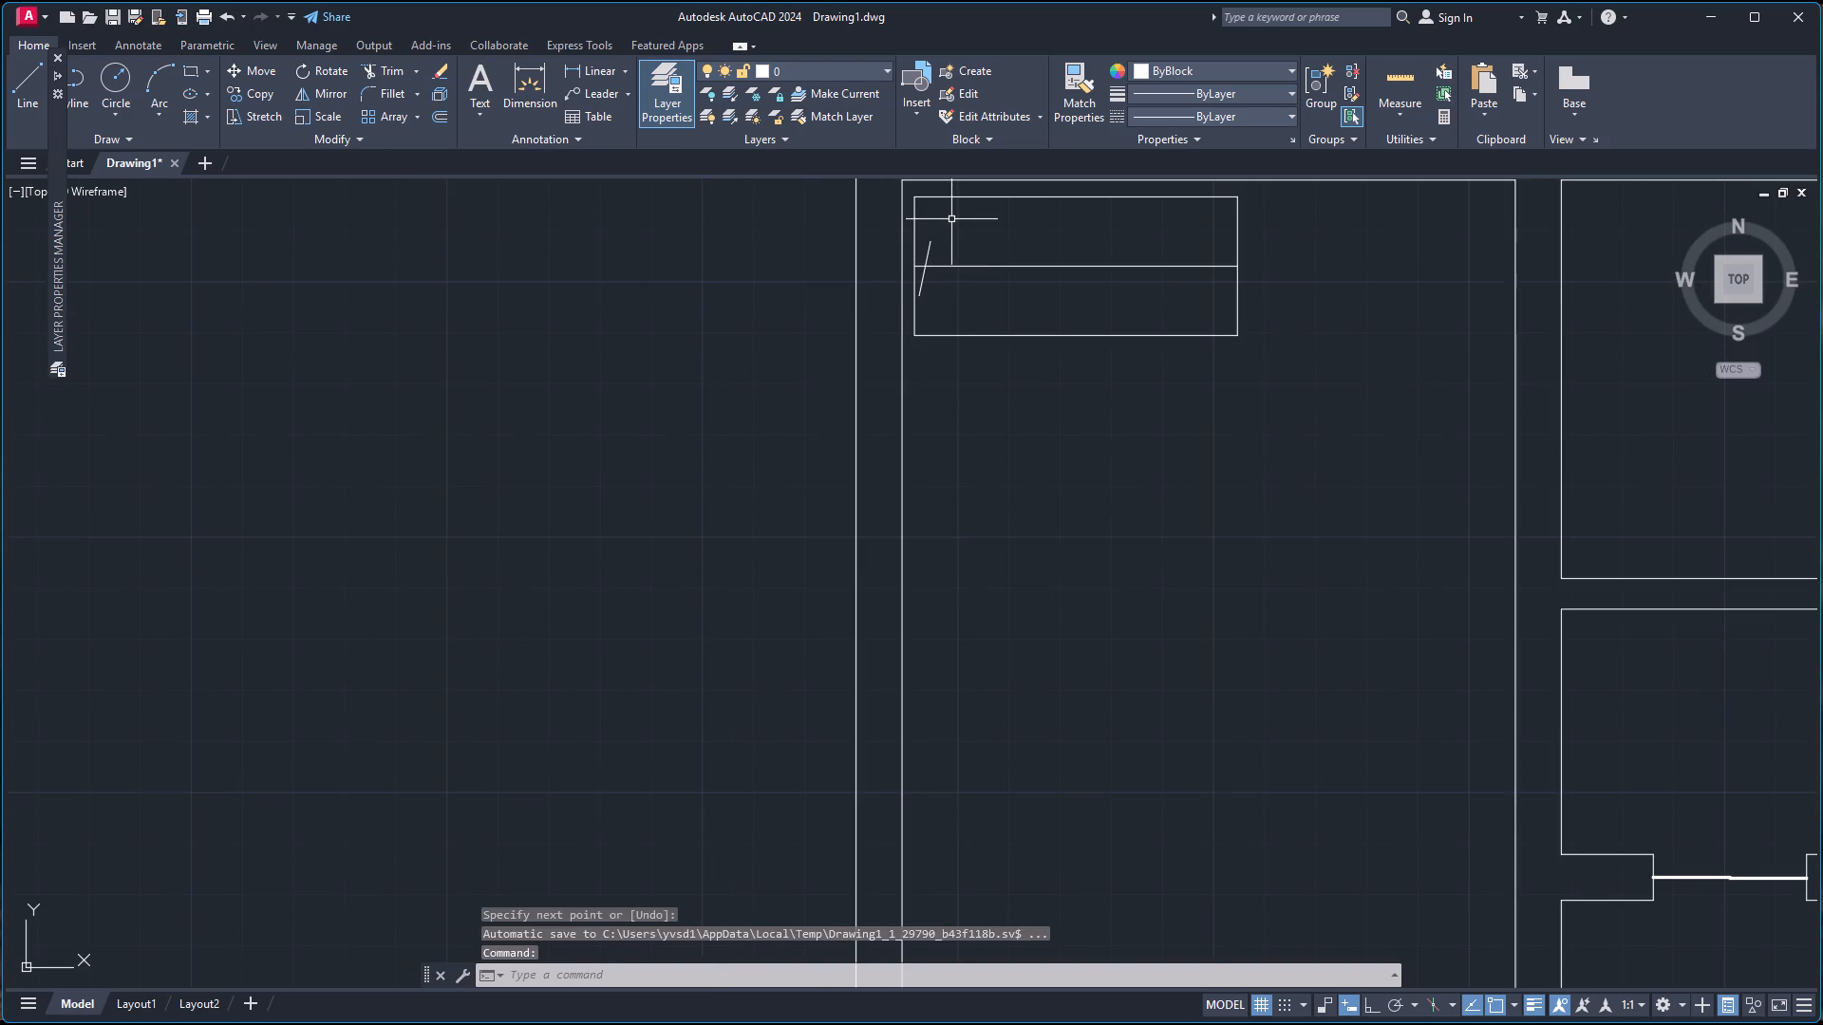
scroll(951, 219, up, 1)
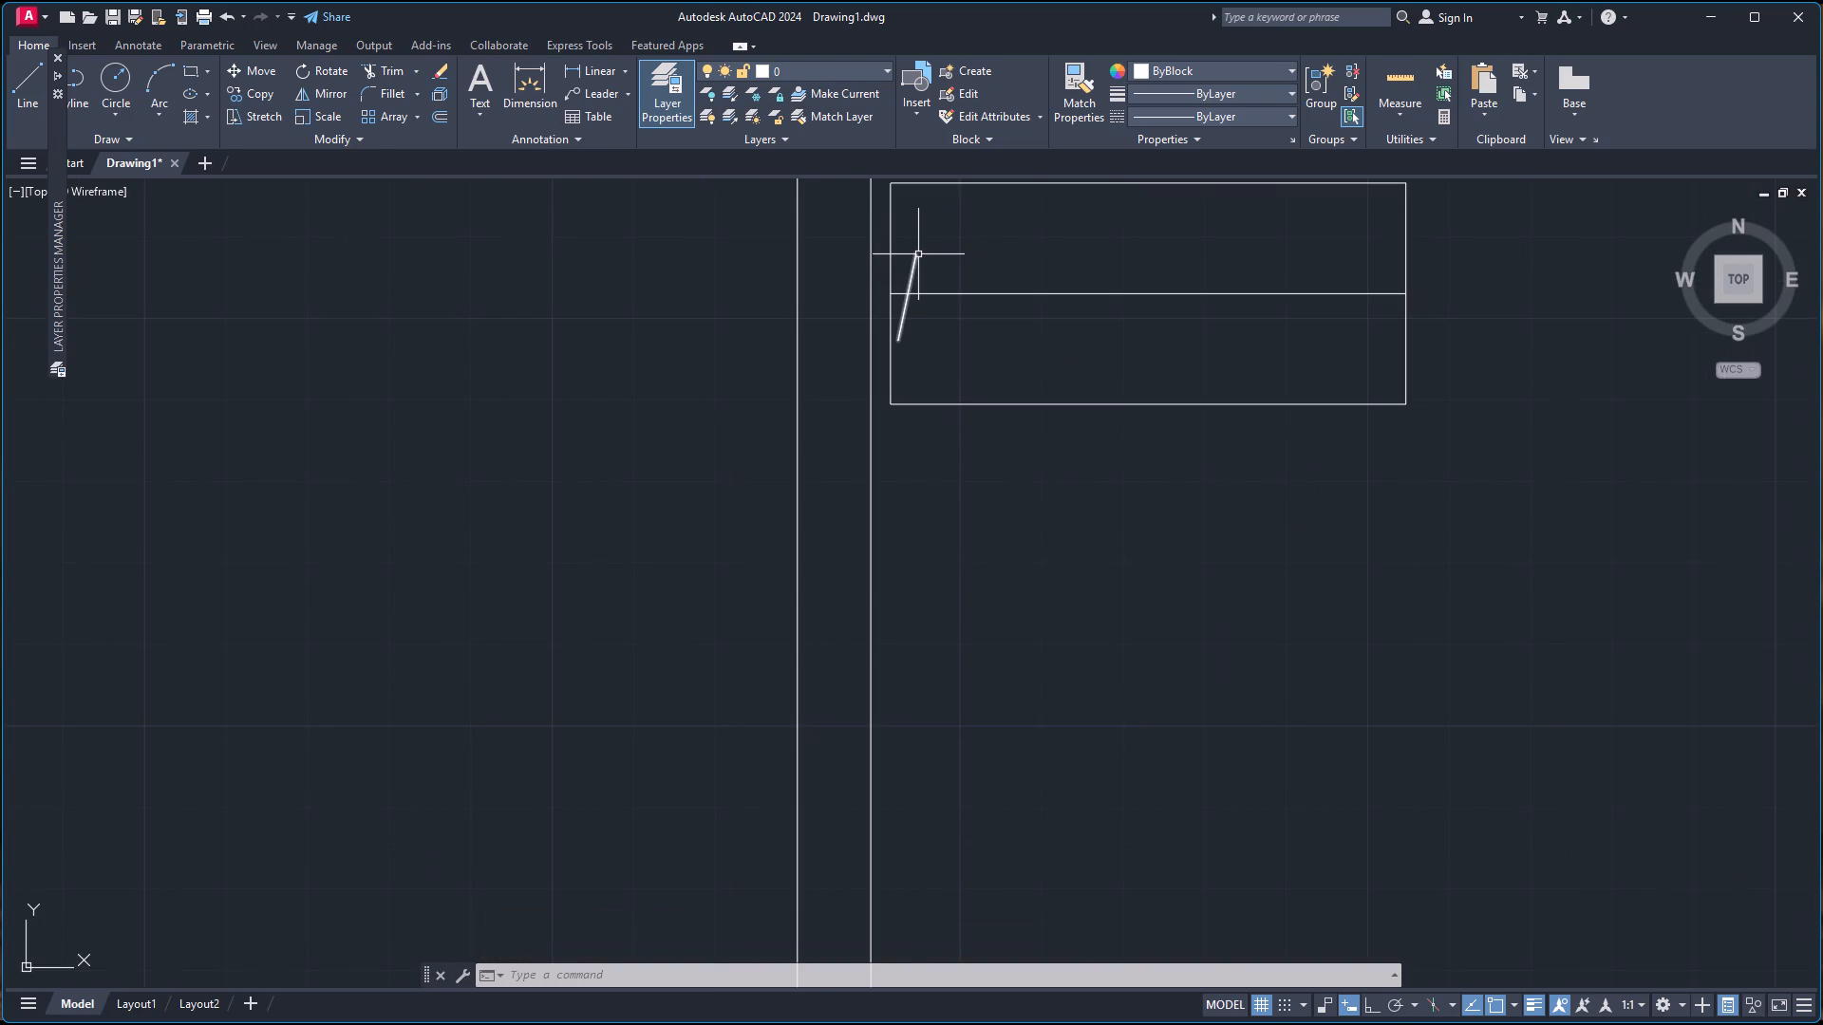
scroll(918, 262, down, 2)
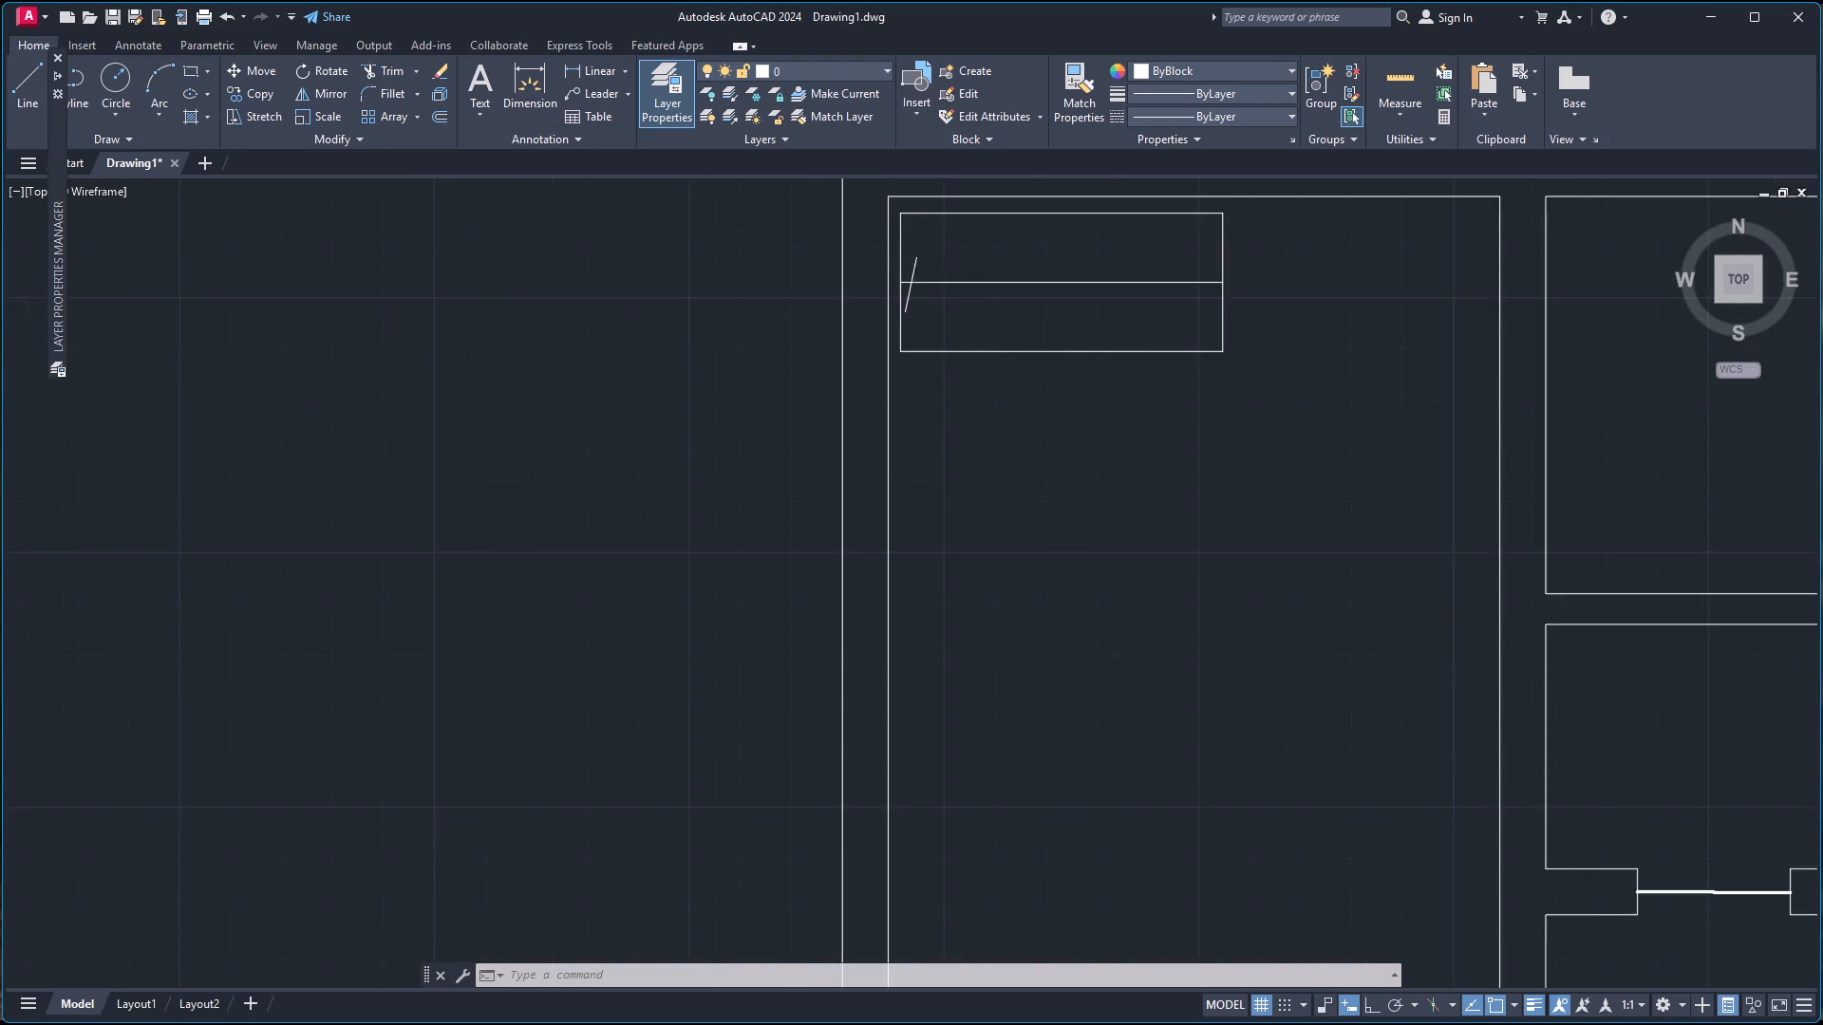
scroll(946, 229, up, 2)
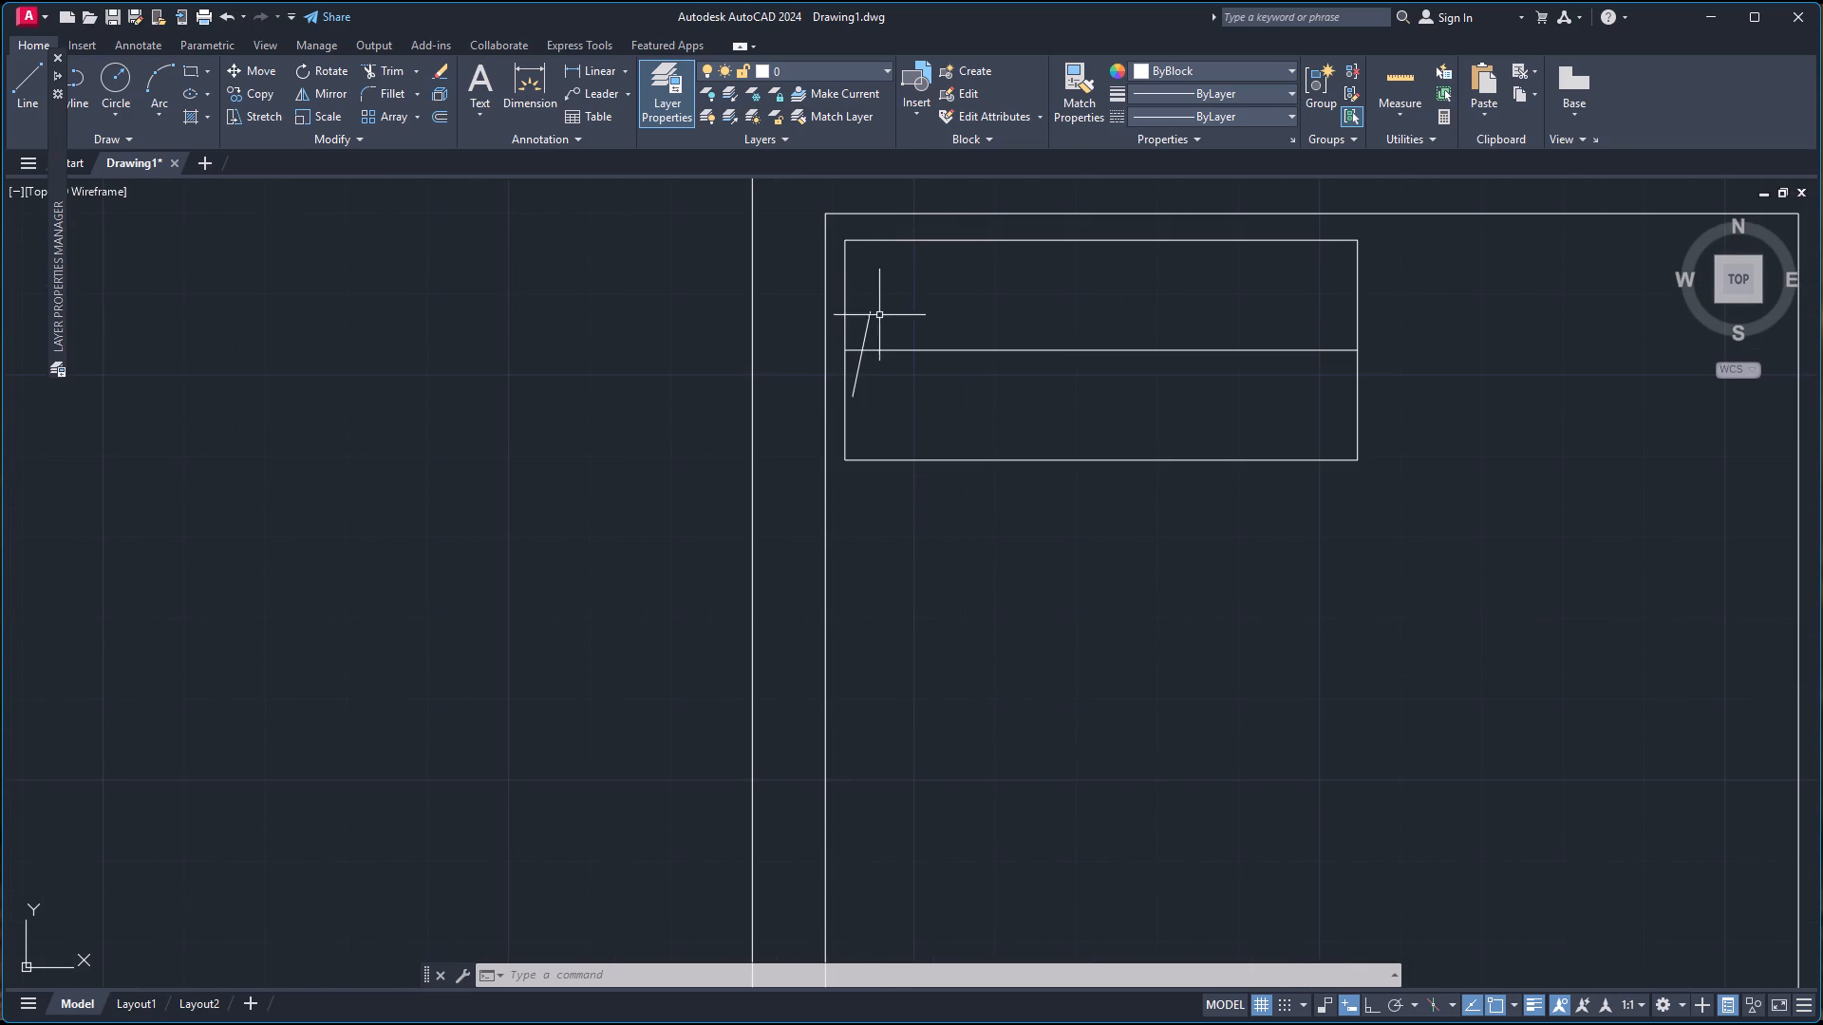
Copy the slanted hanger line as a 10-item array running horizontally along the wardrobe's rod line.
click(869, 328)
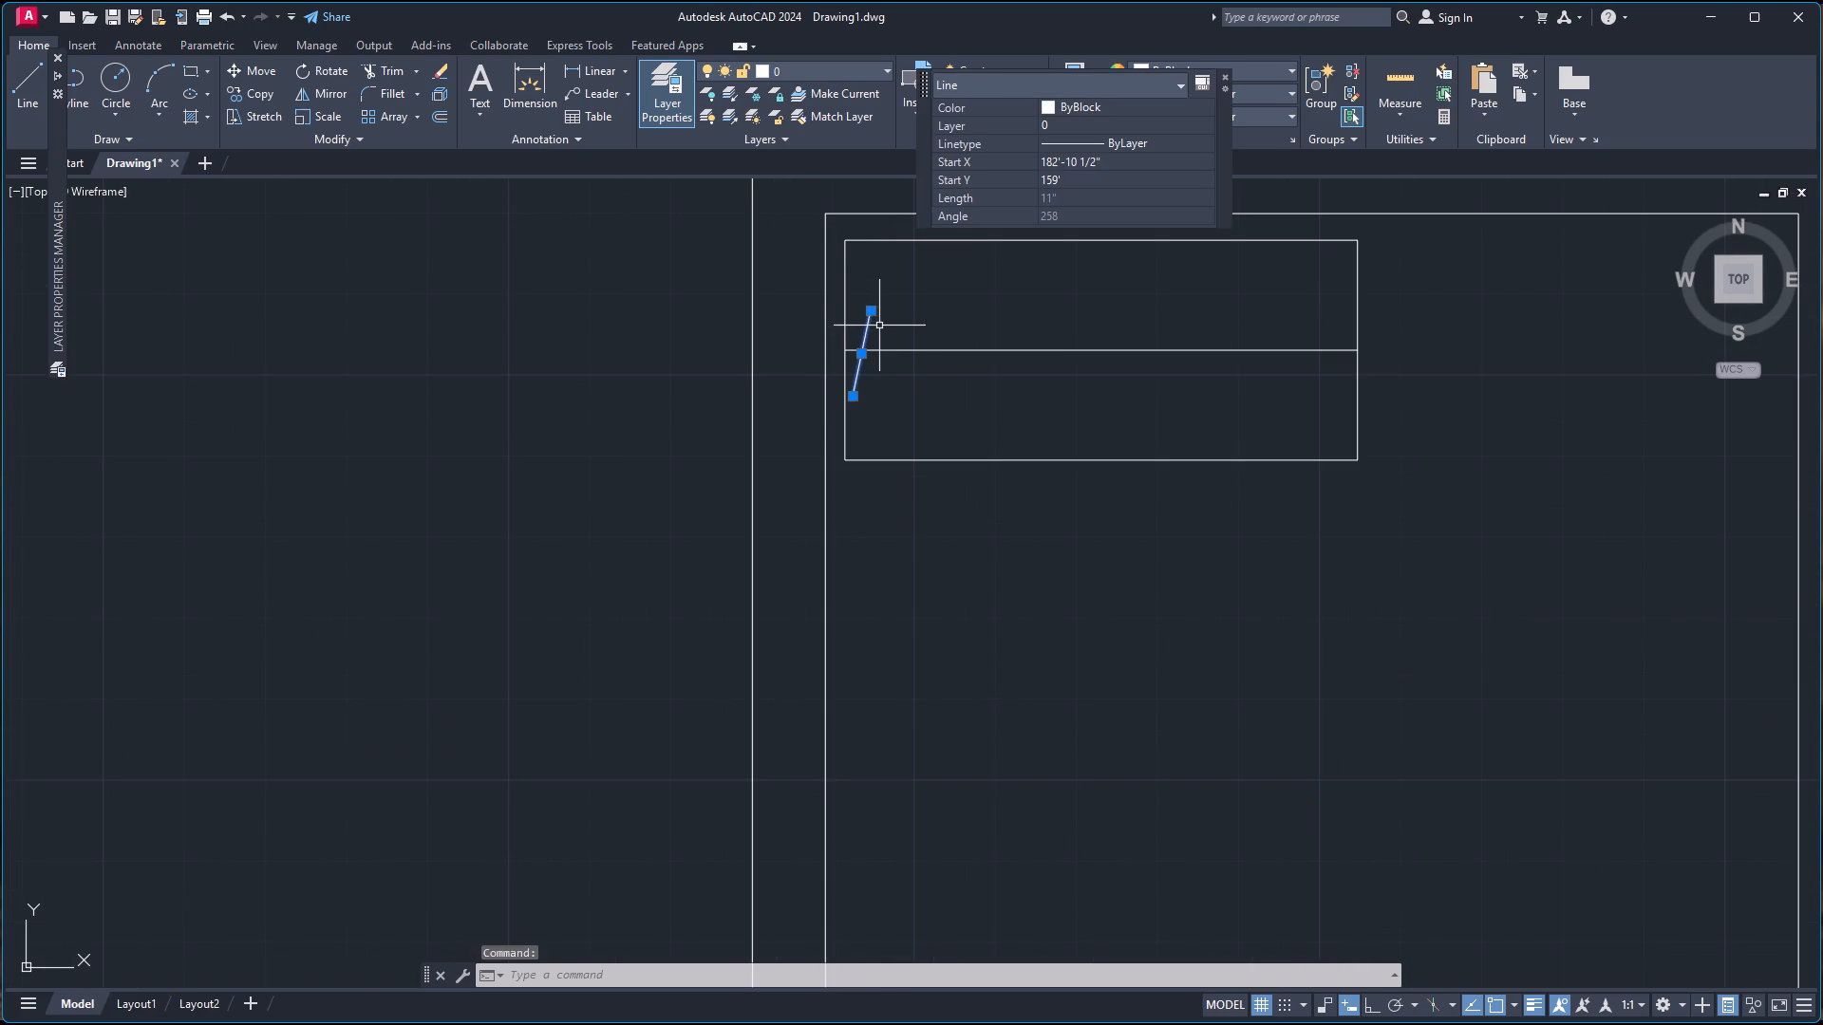
key(c)
key(o)
key(Return)
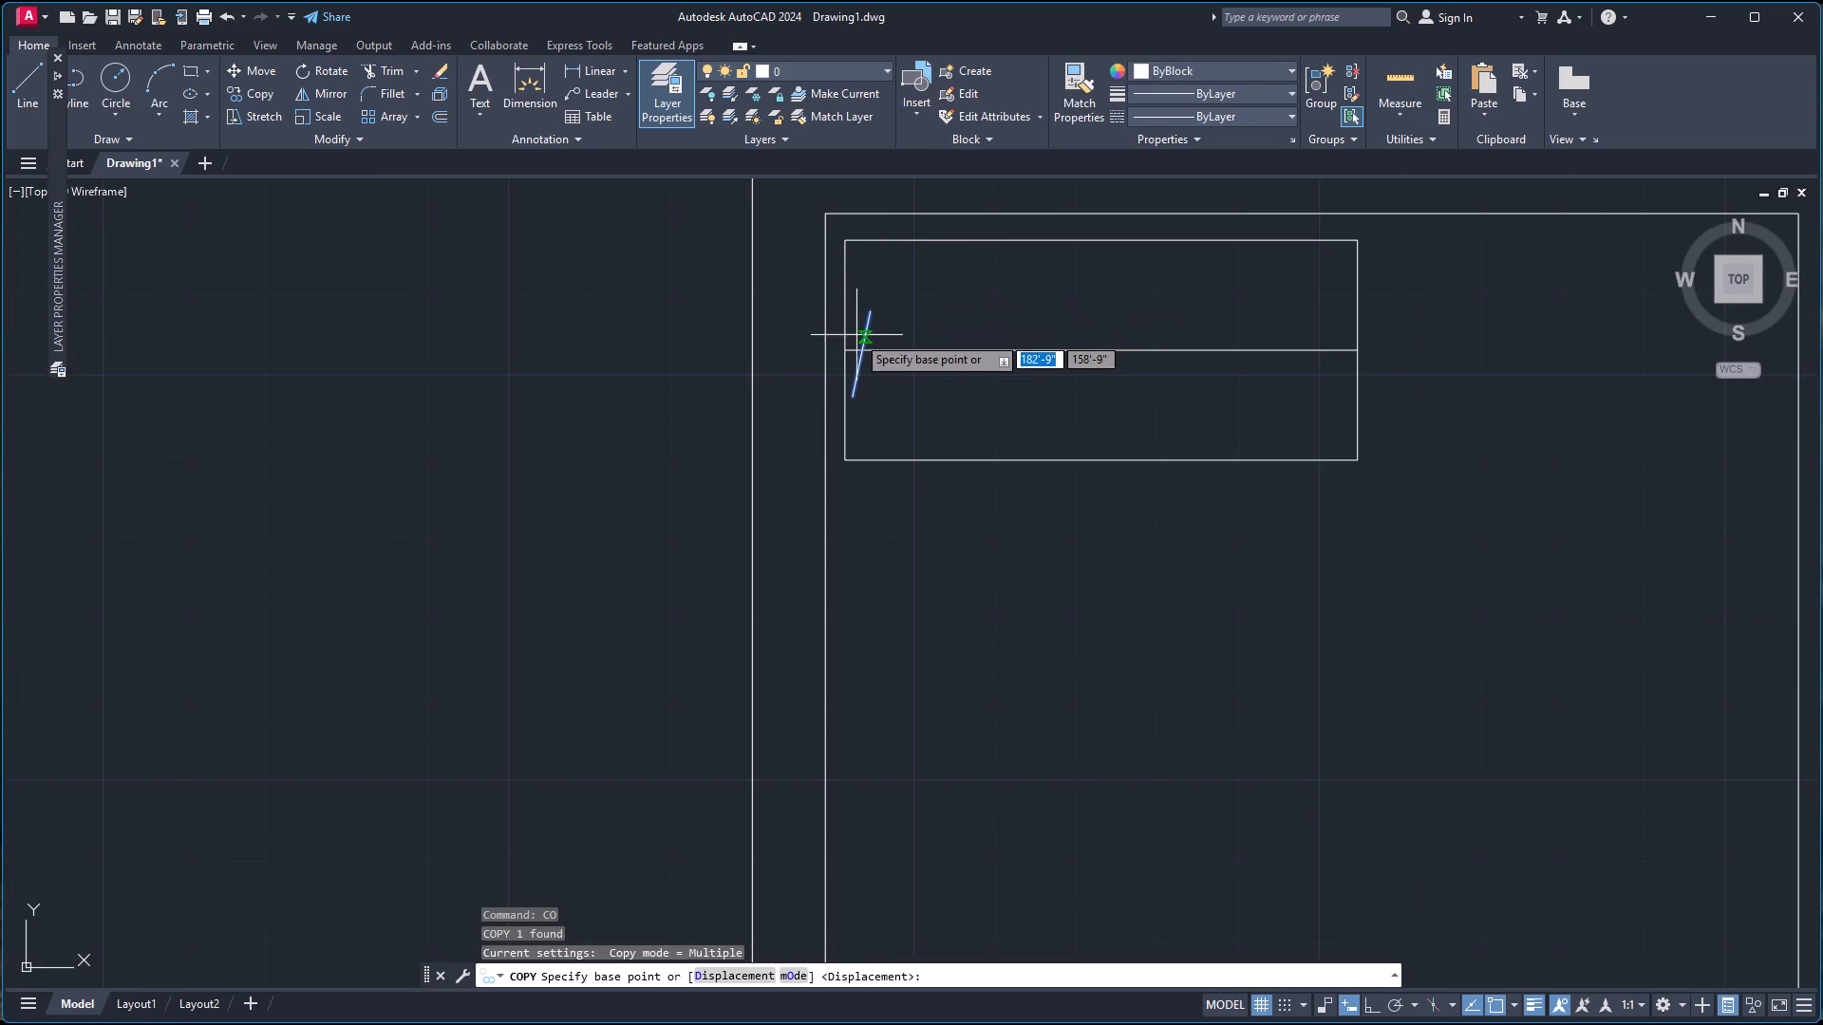
click(864, 346)
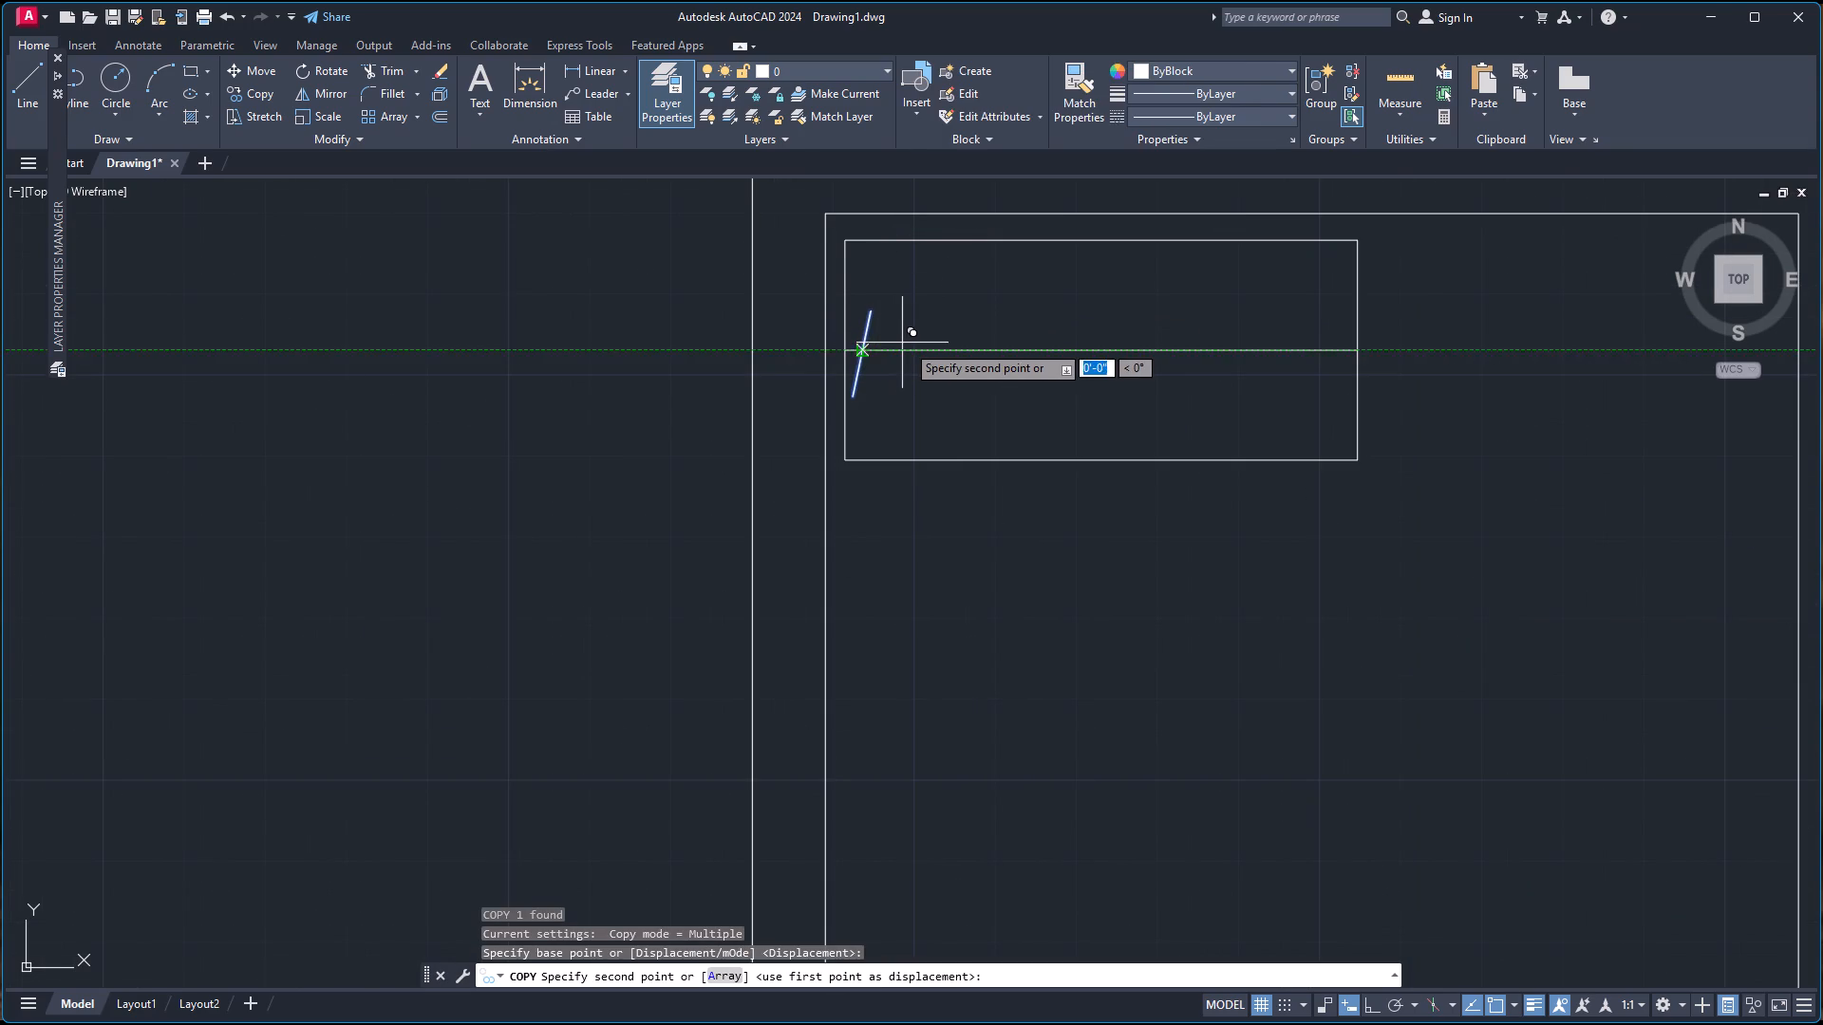
key(a)
key(Return)
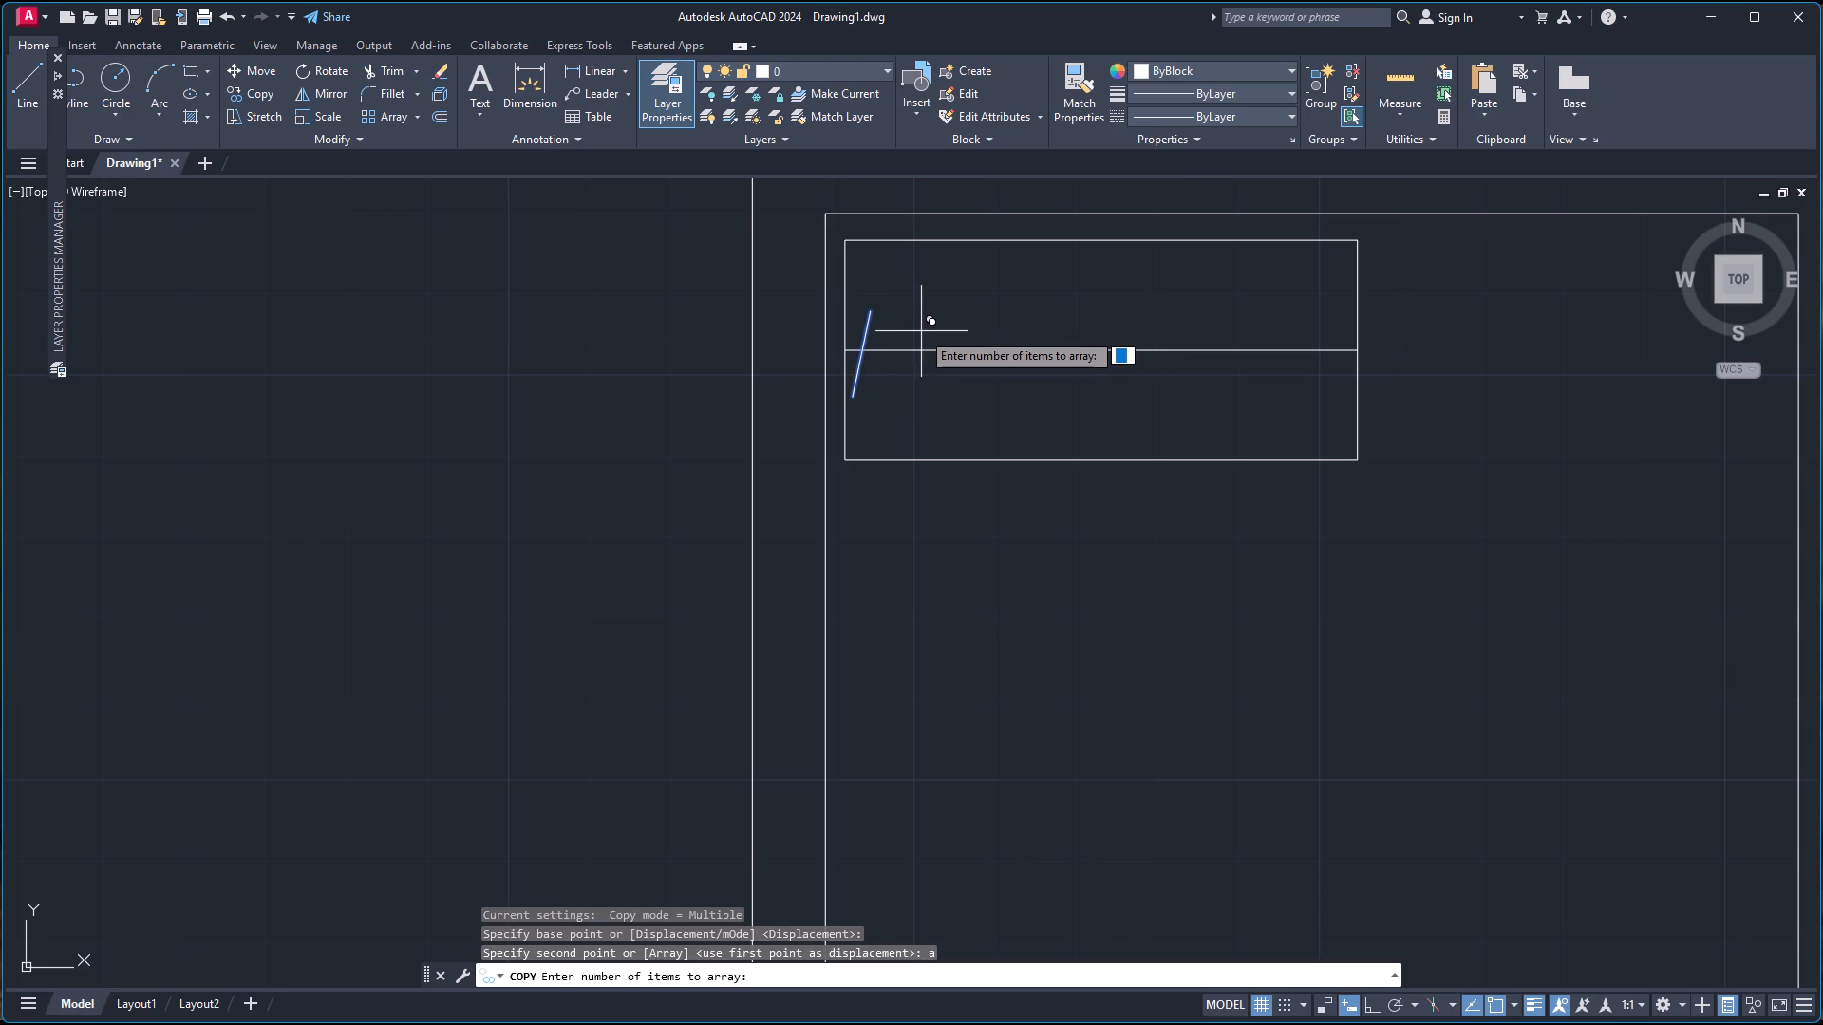
text(10)
key(Return)
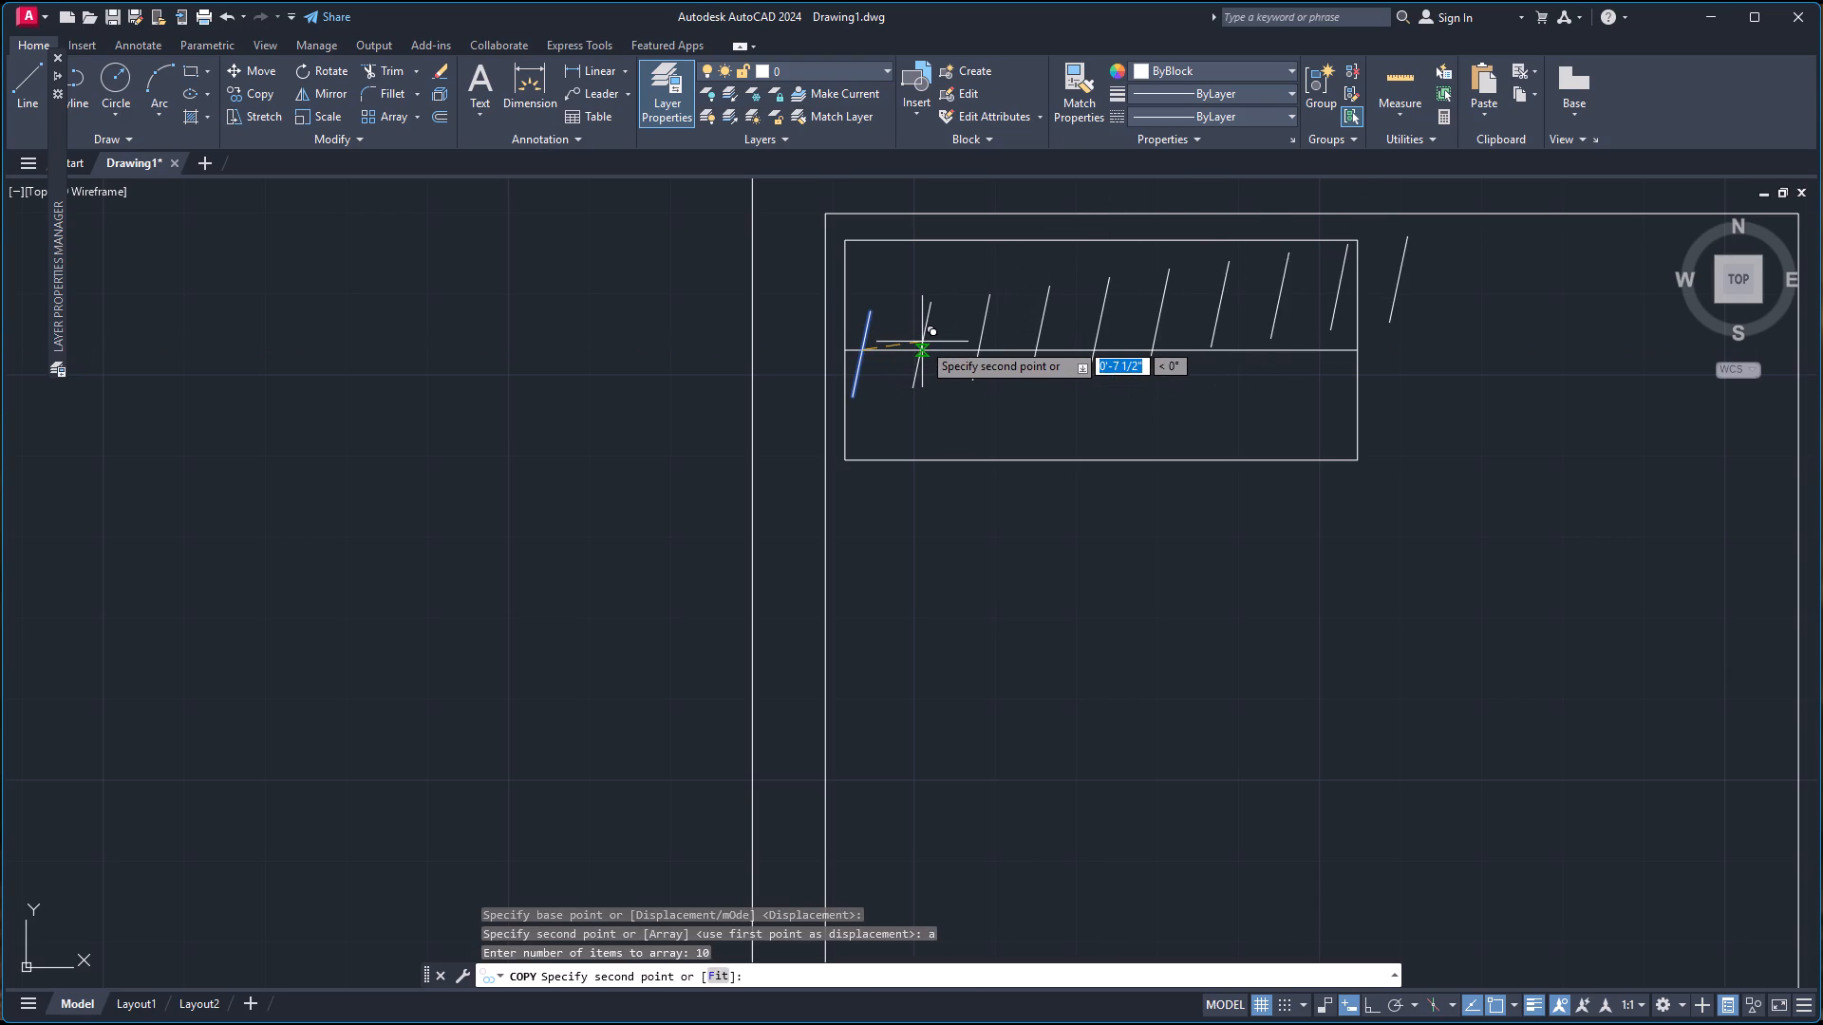
key(F8)
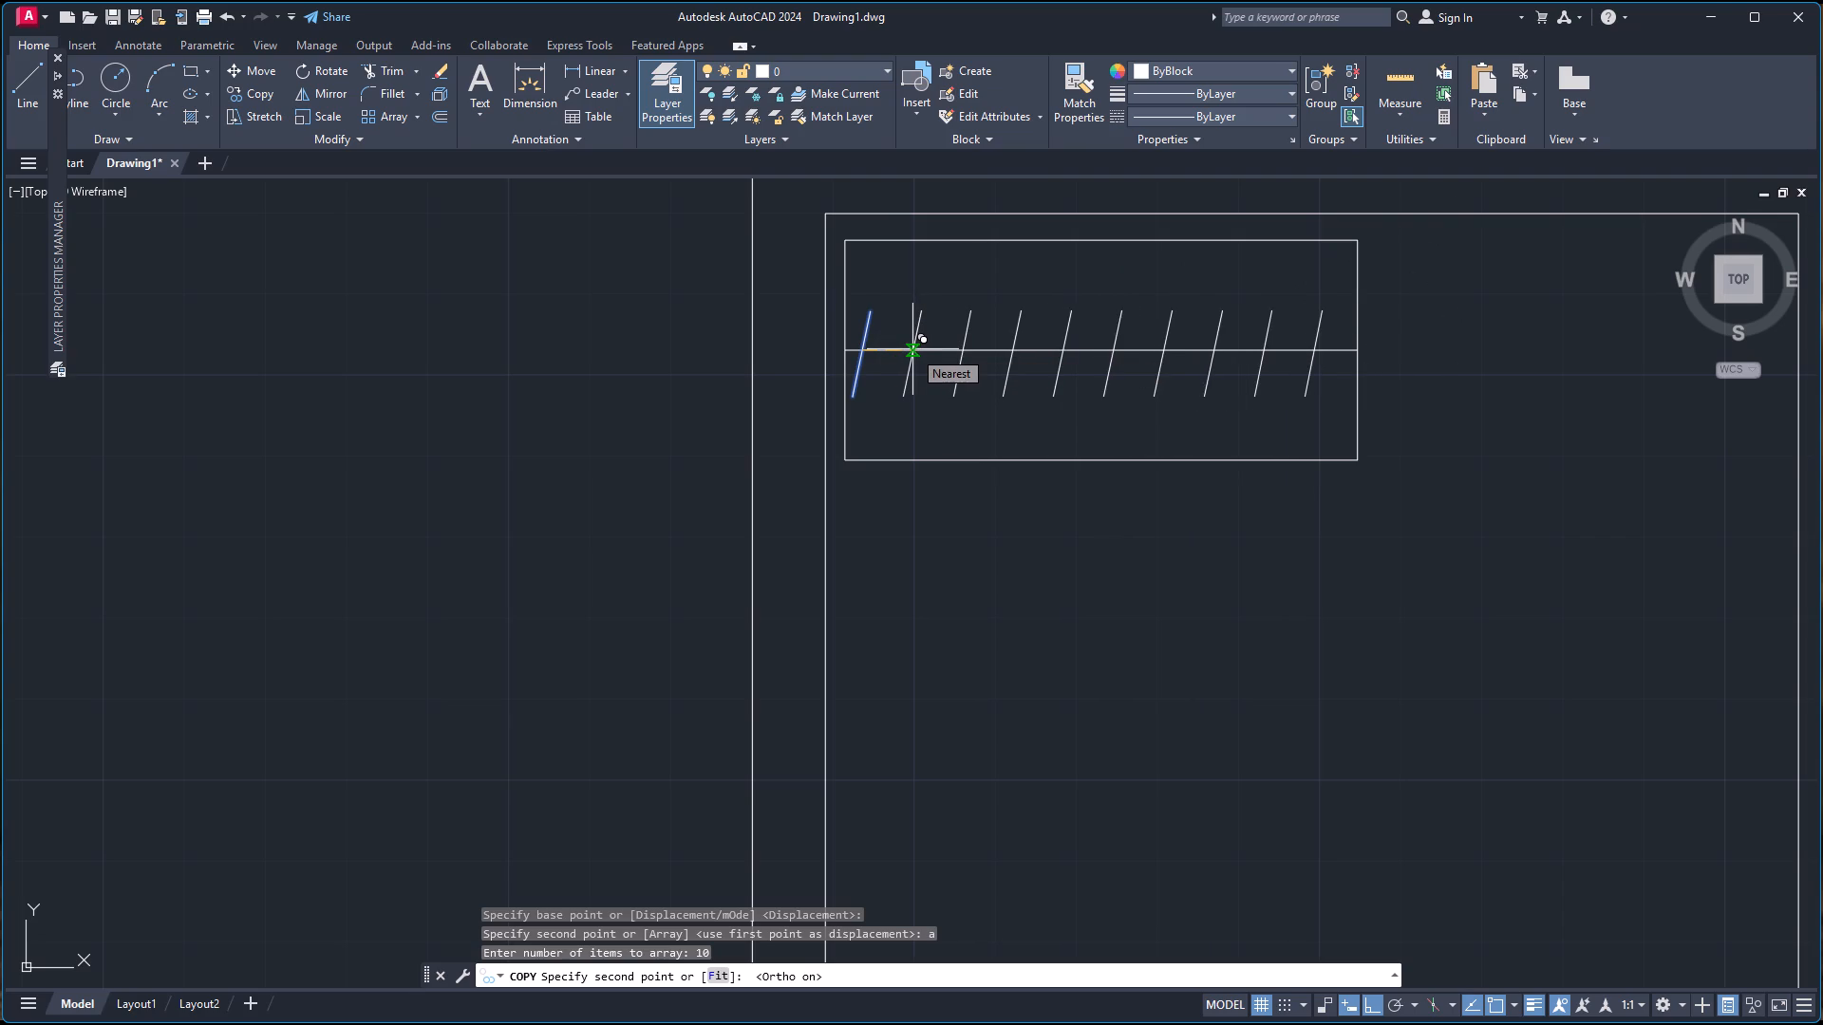
click(912, 349)
key(space)
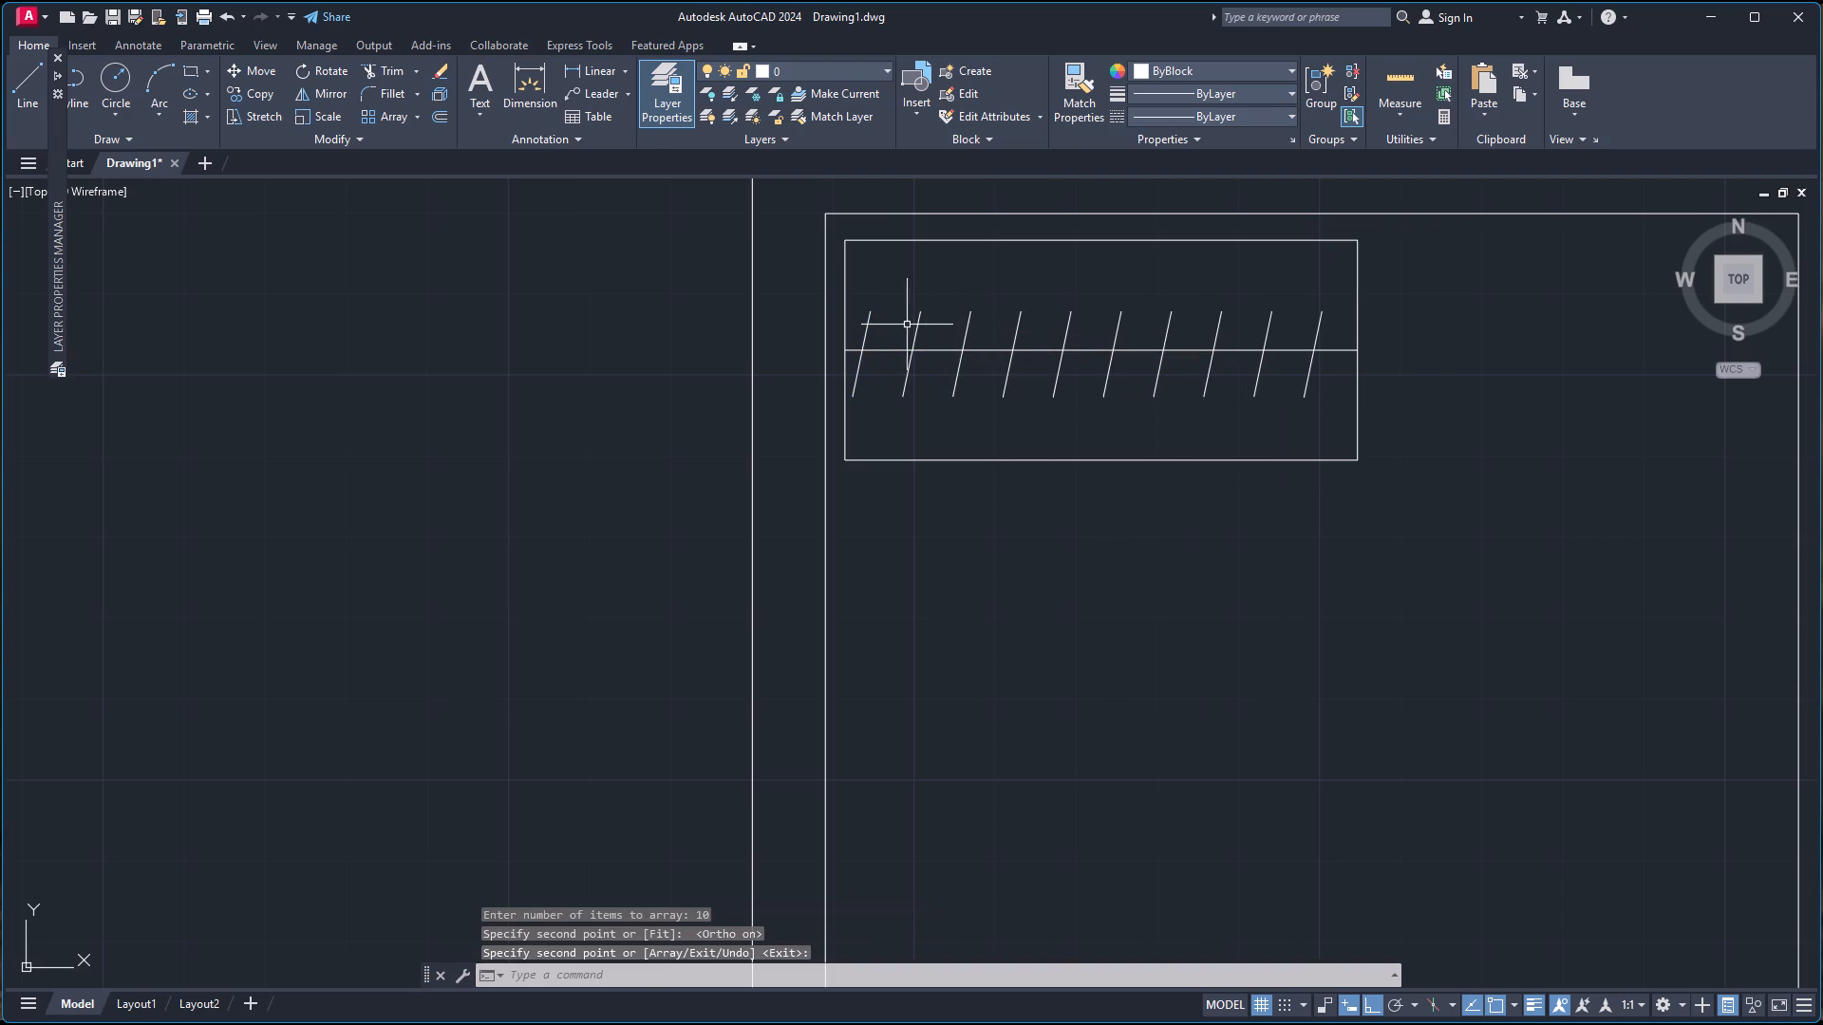
Set the lineweight of the rod line and all ten hanger lines to 0.30 mm and deselect them.
click(867, 319)
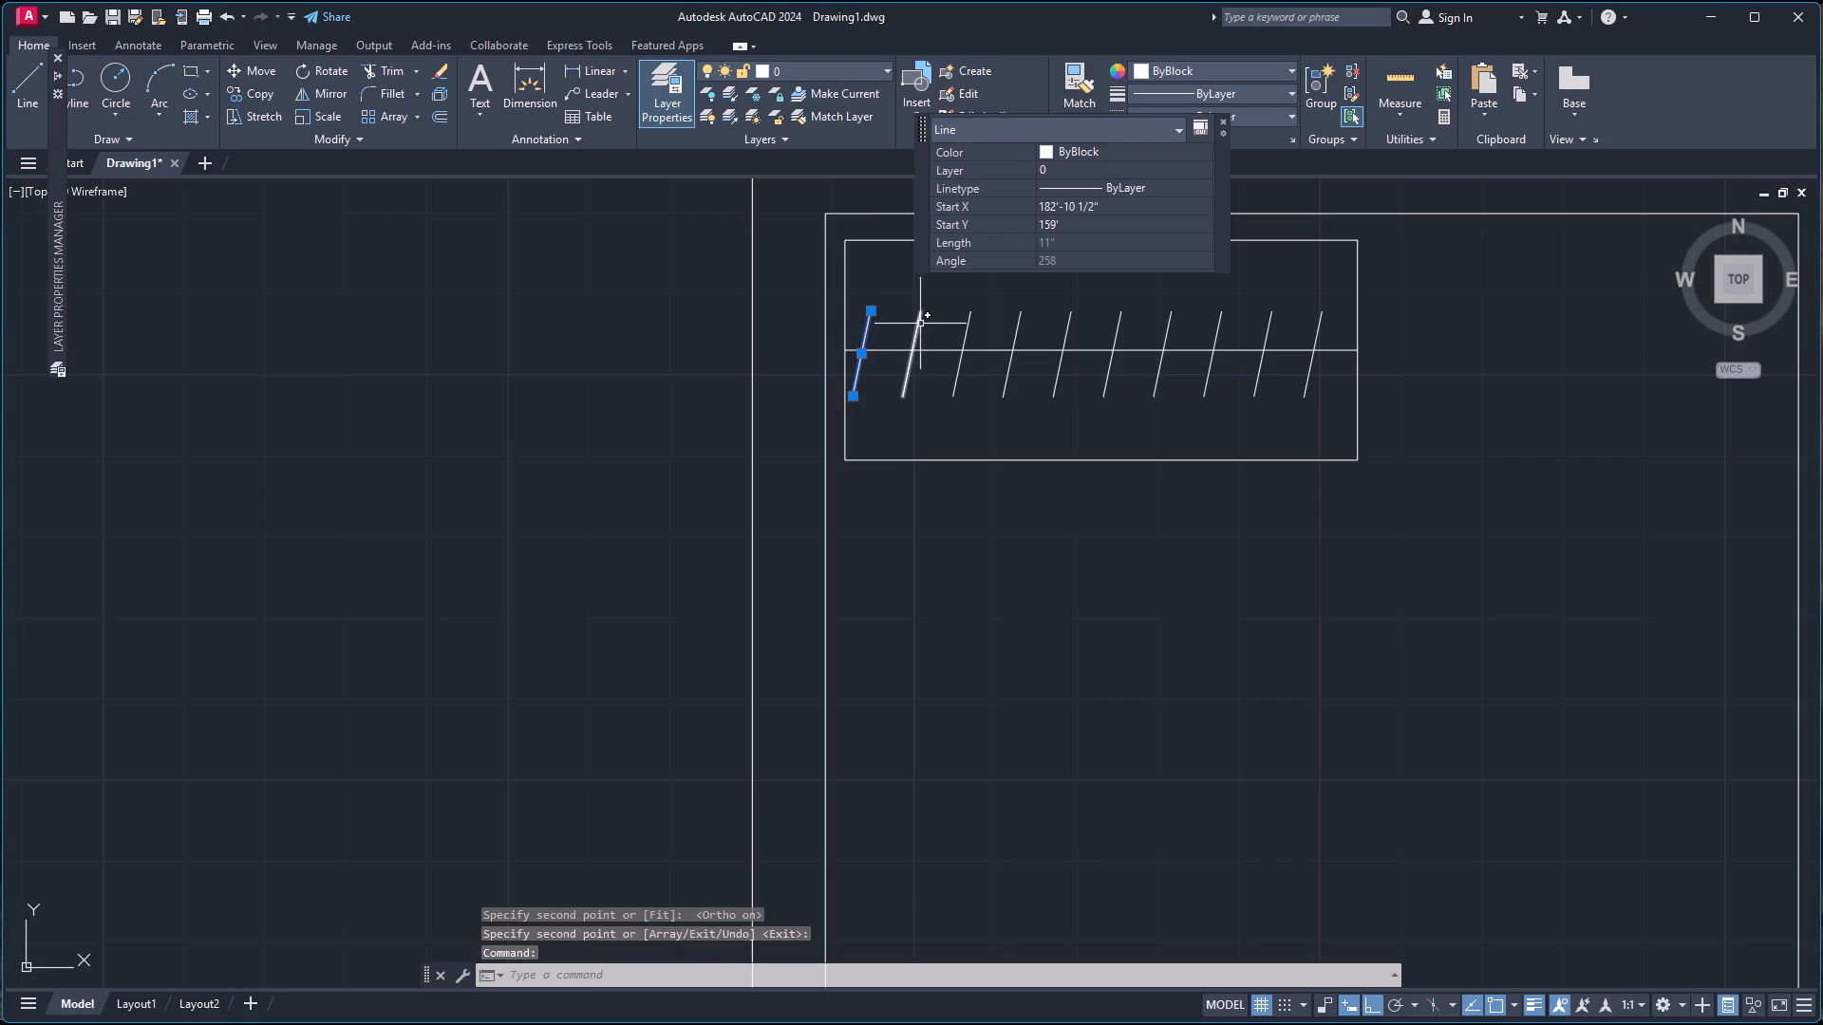
click(1335, 401)
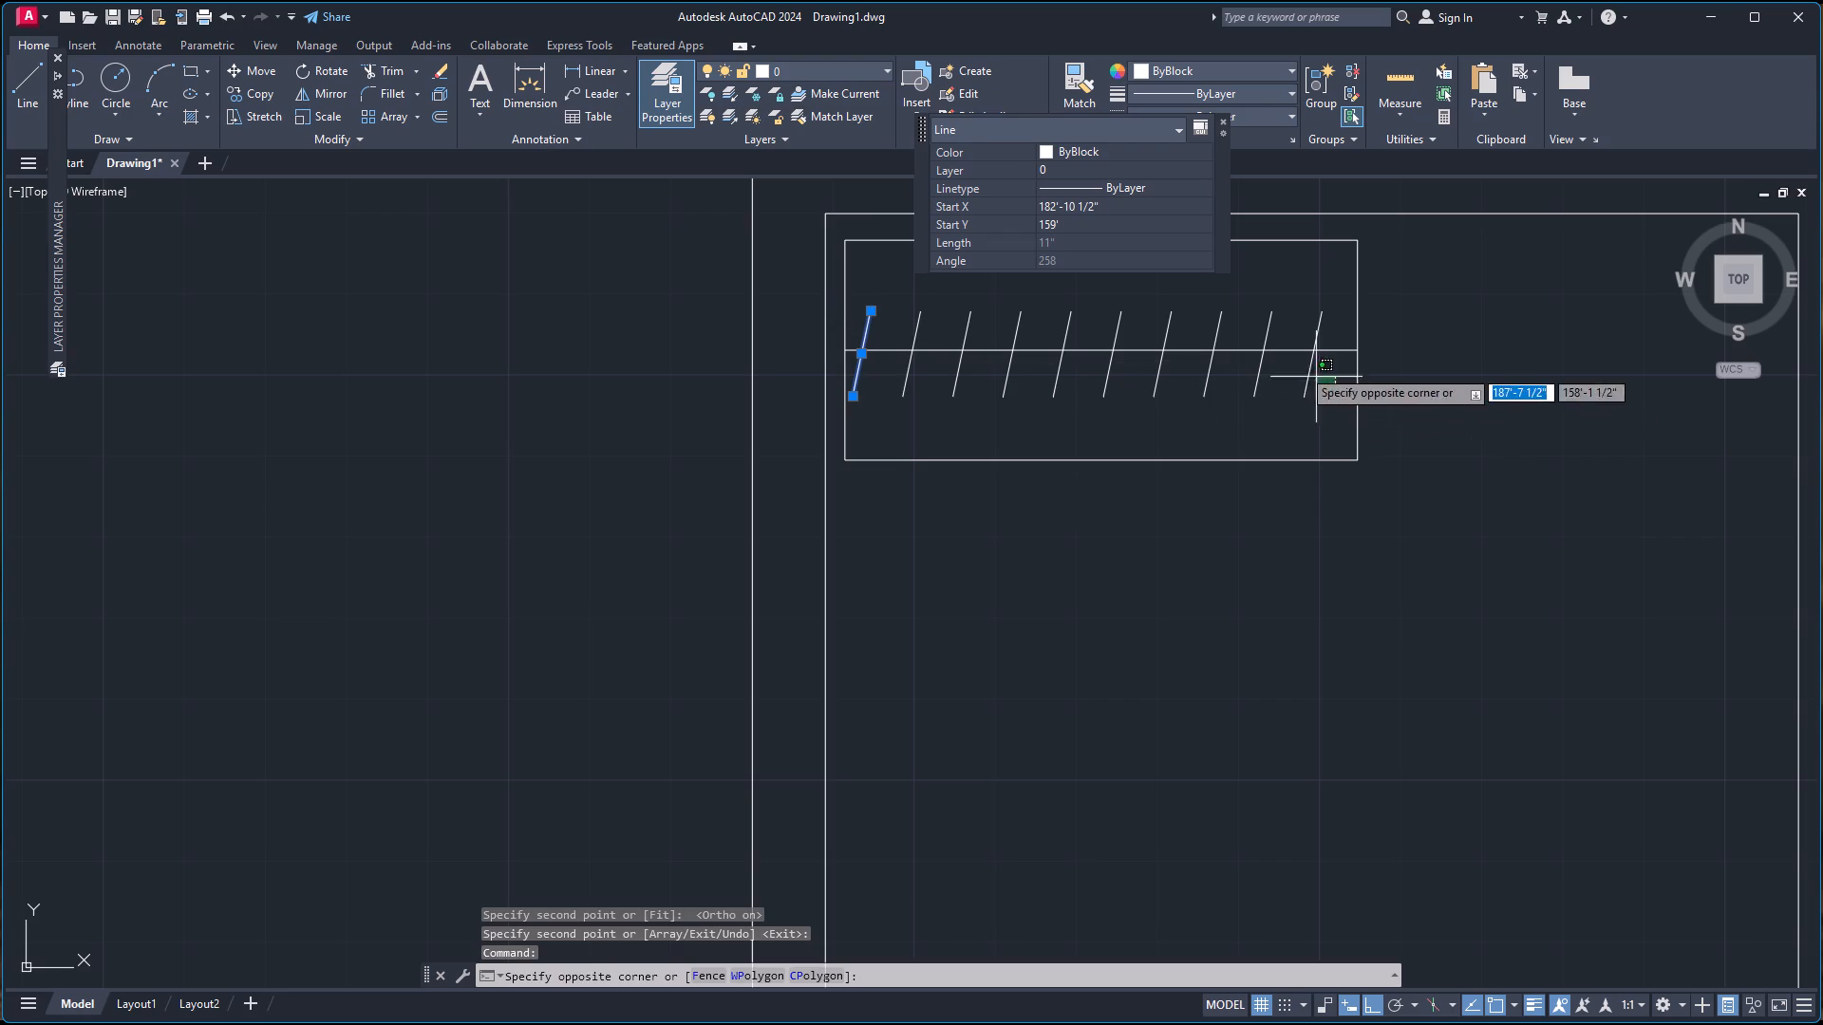
click(904, 337)
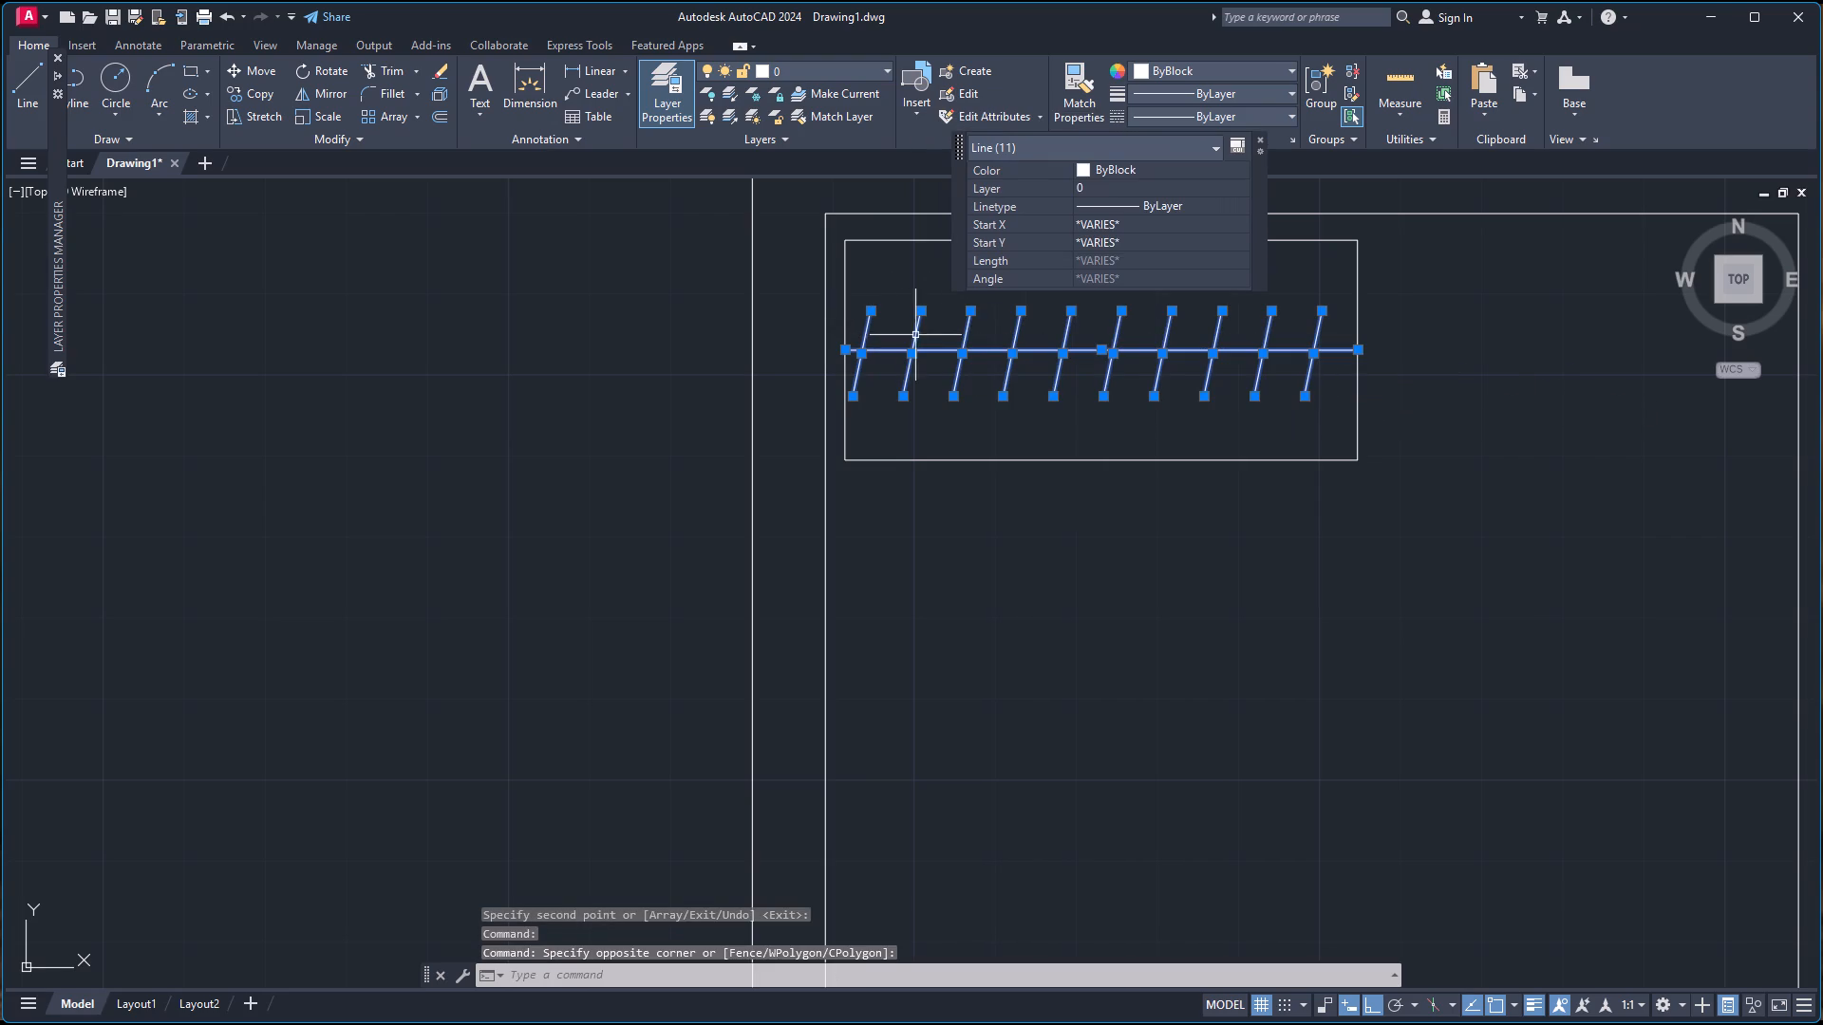
double_click(1147, 205)
click(1147, 205)
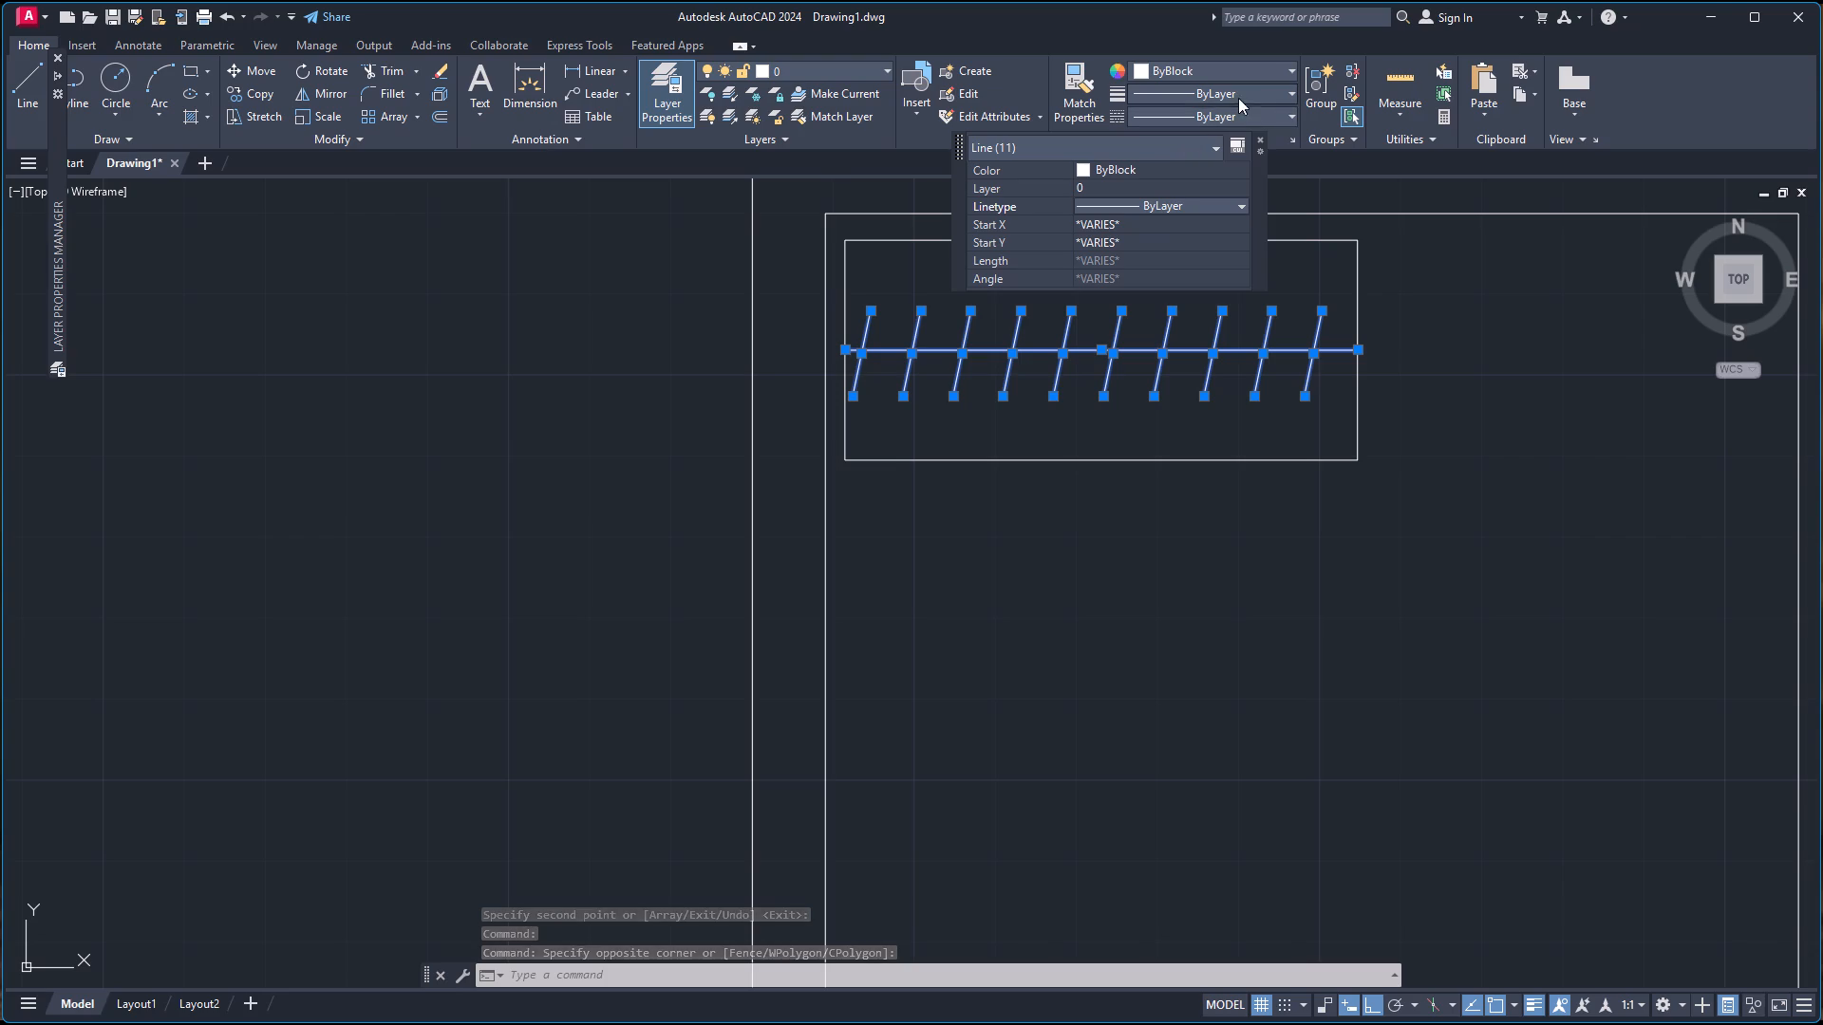
double_click(1242, 94)
click(1243, 94)
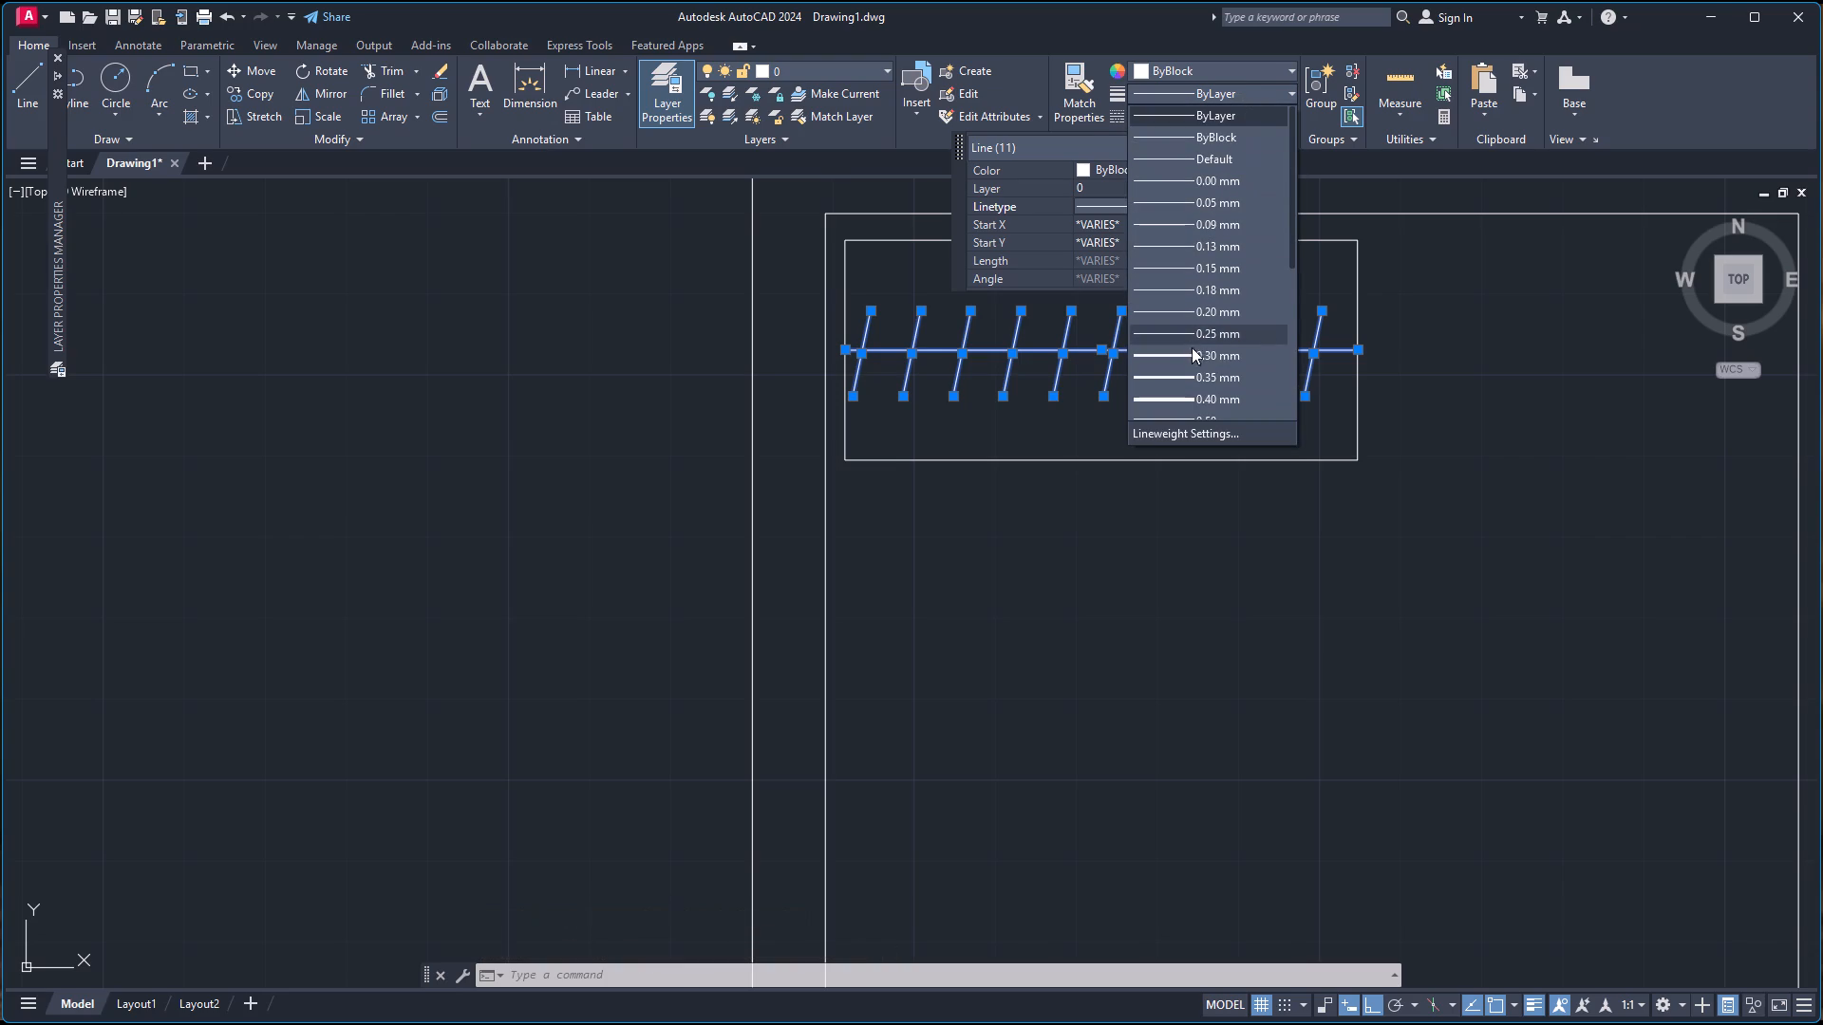
click(1193, 350)
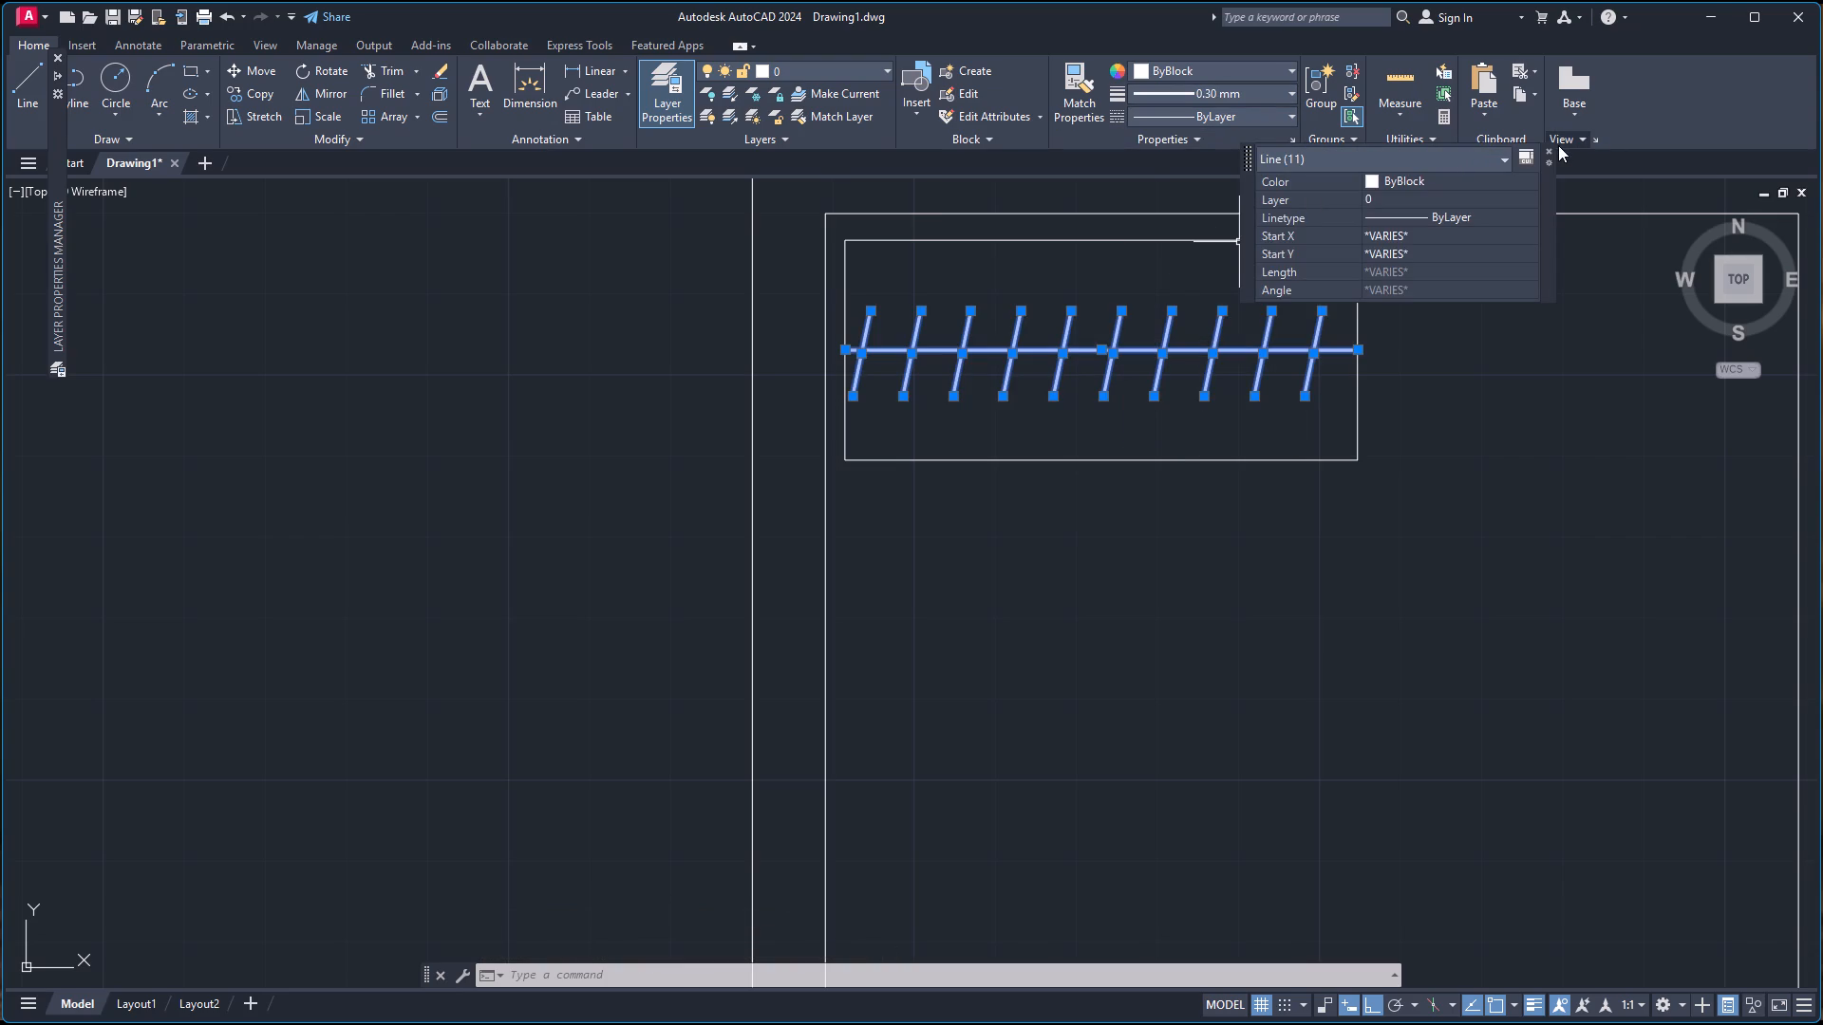
click(1551, 148)
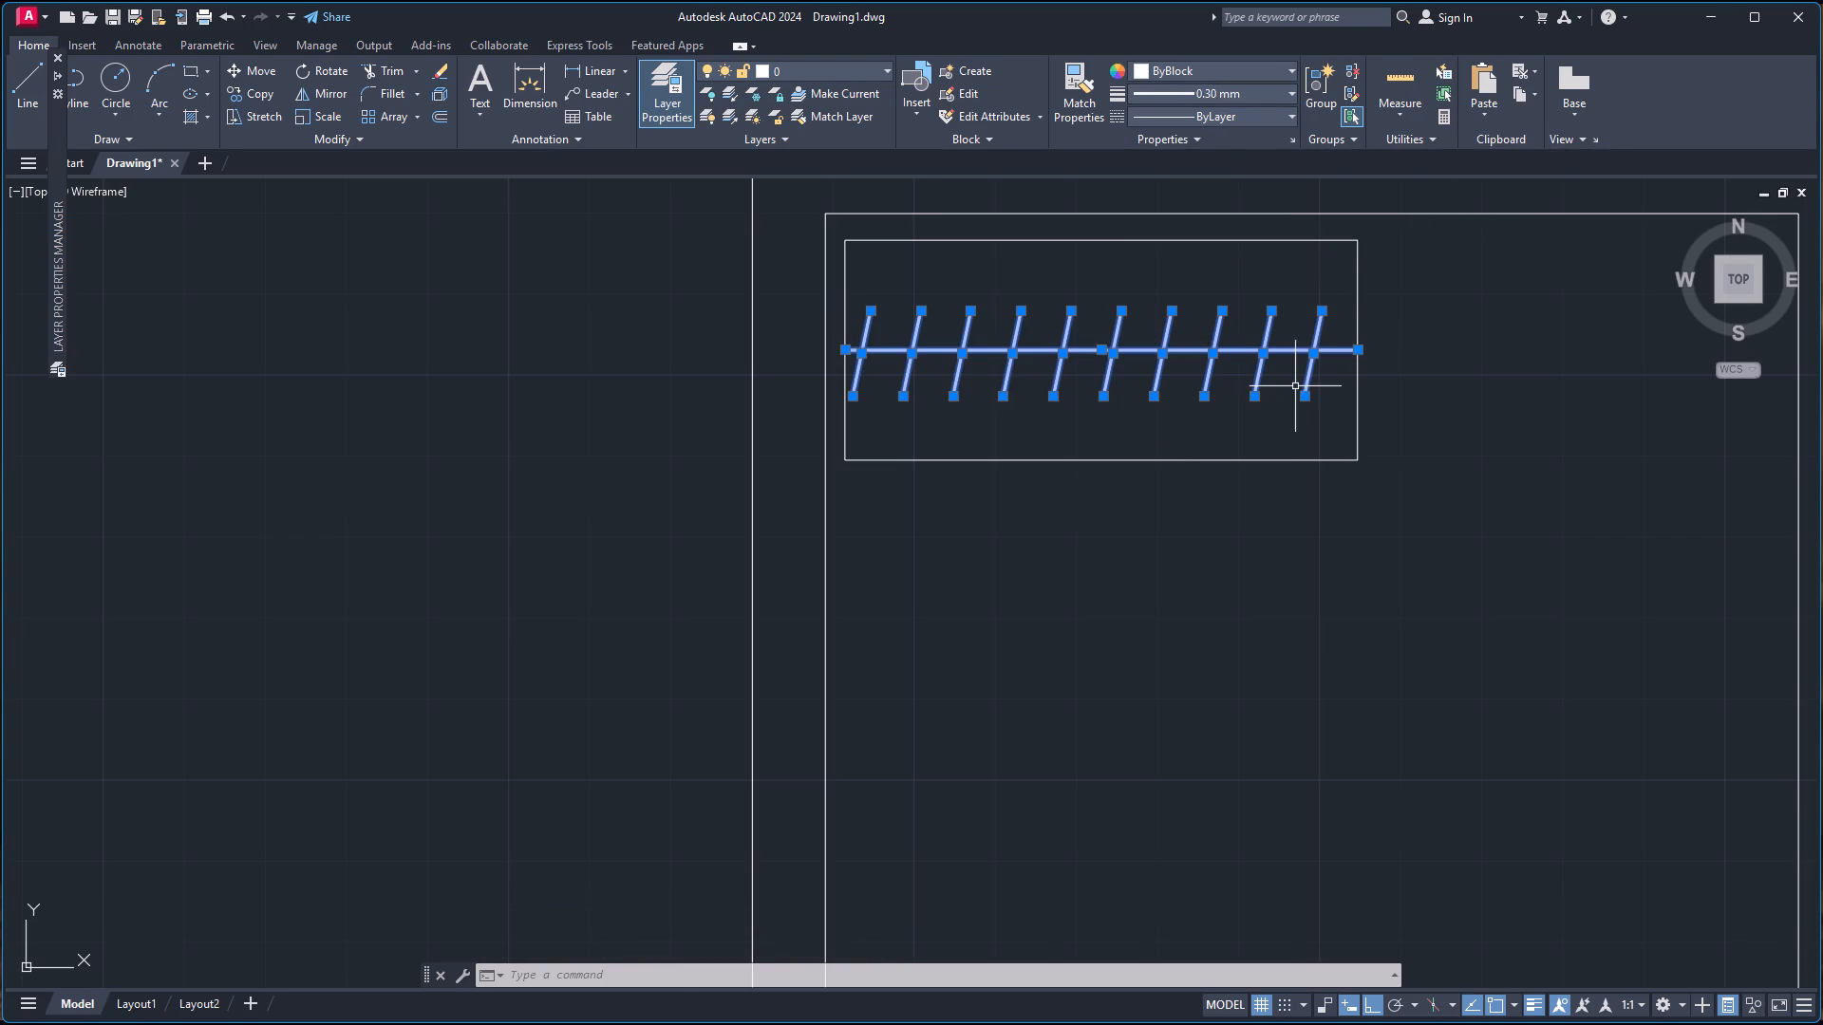
key(Escape)
Copy the whole wardrobe about 16'-10" horizontally into the top-left corner of the room beyond the two small middle rooms.
click(1447, 535)
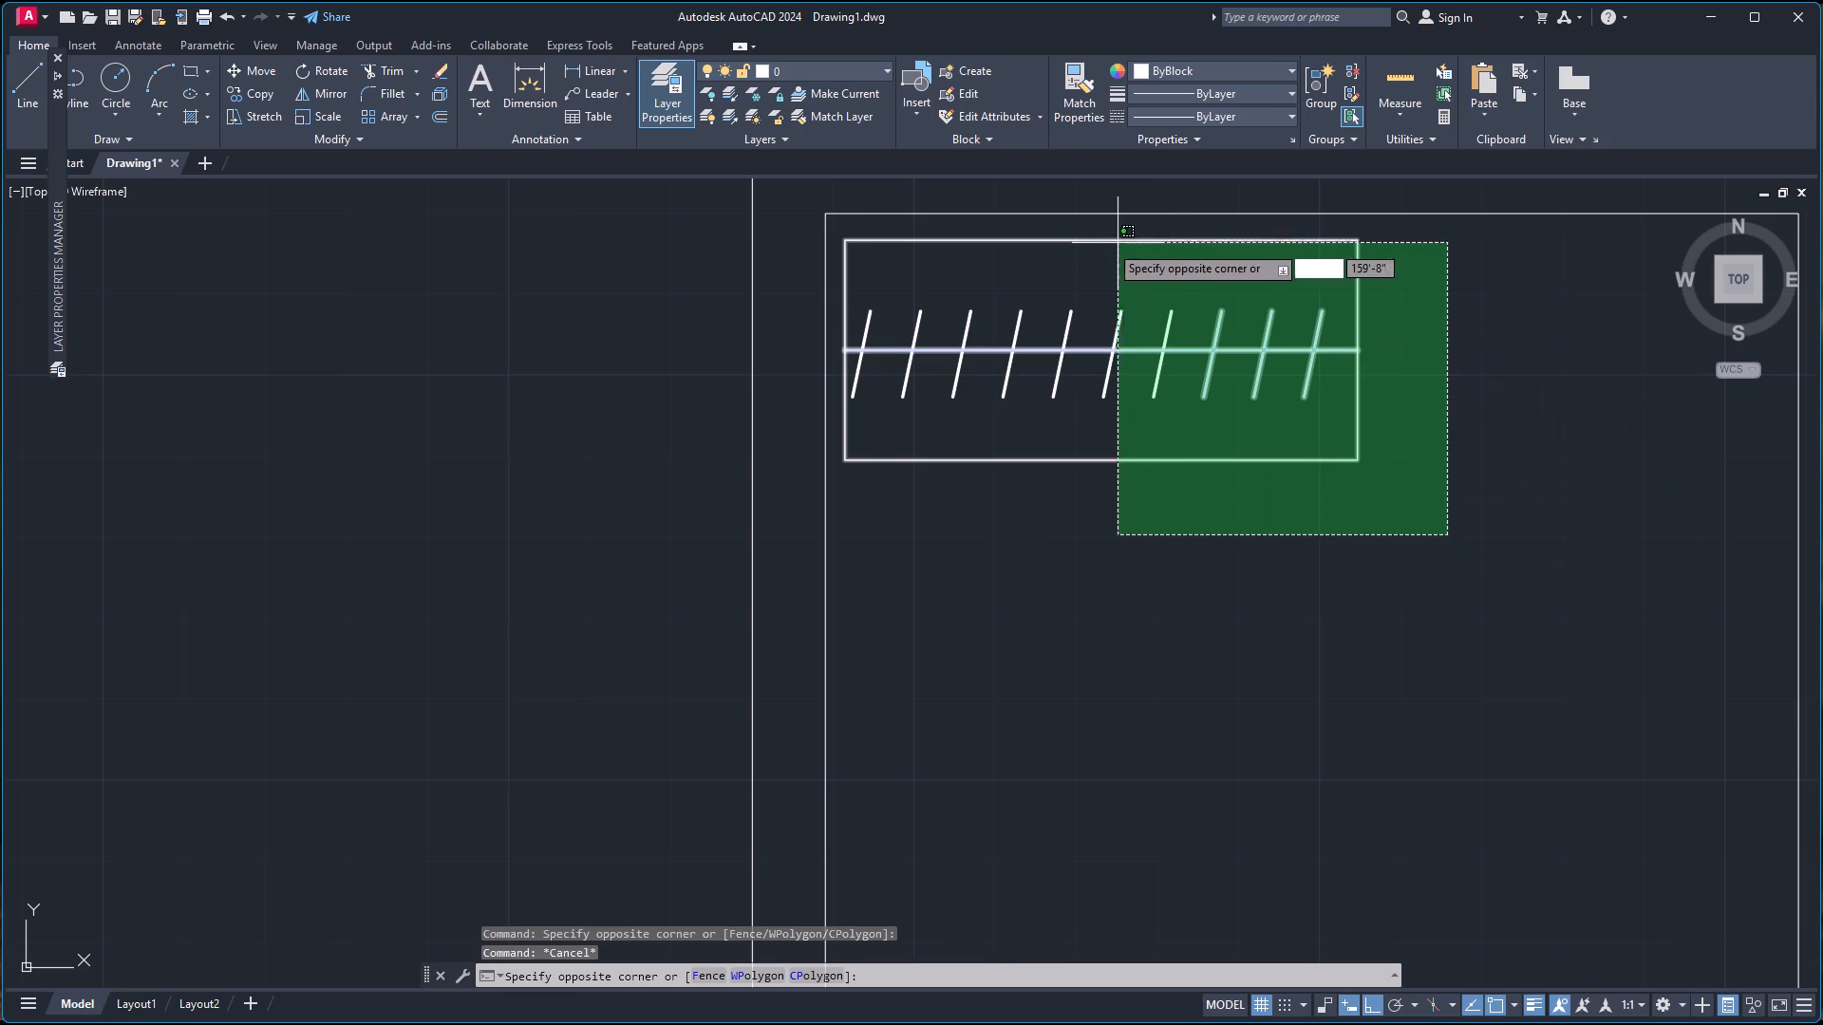
click(838, 237)
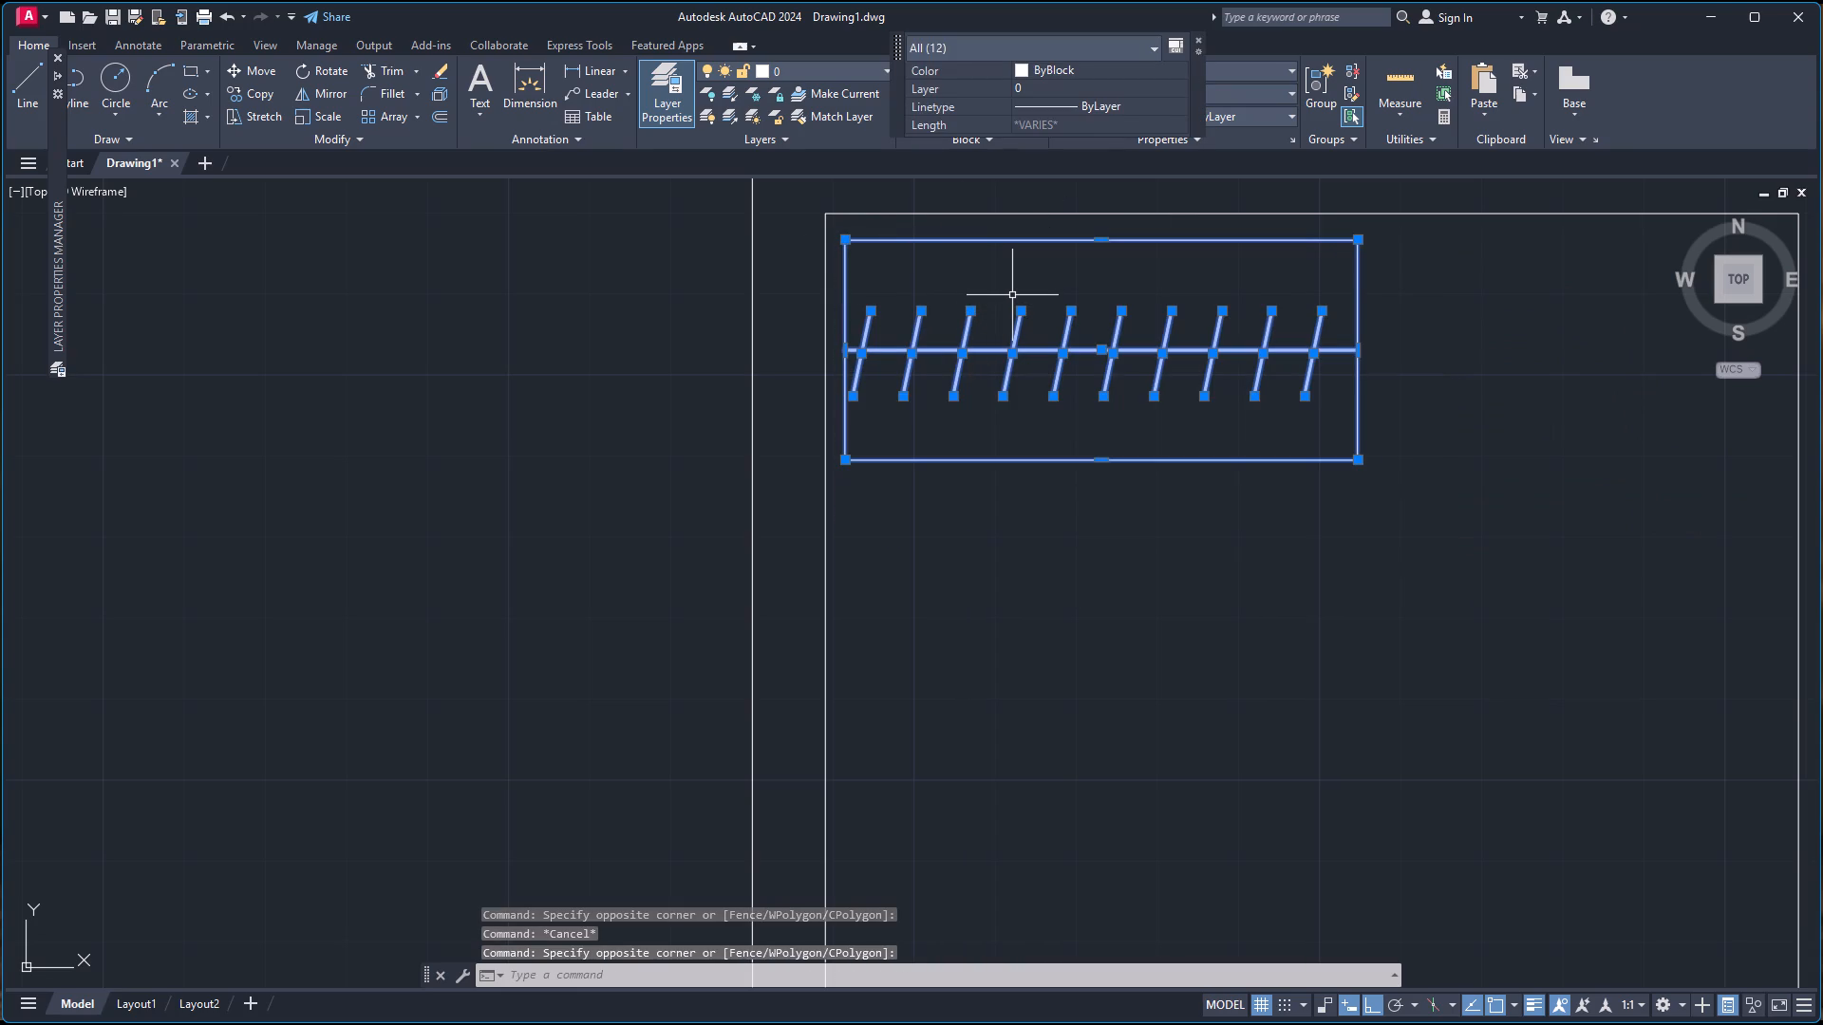
key(c)
key(o)
key(Return)
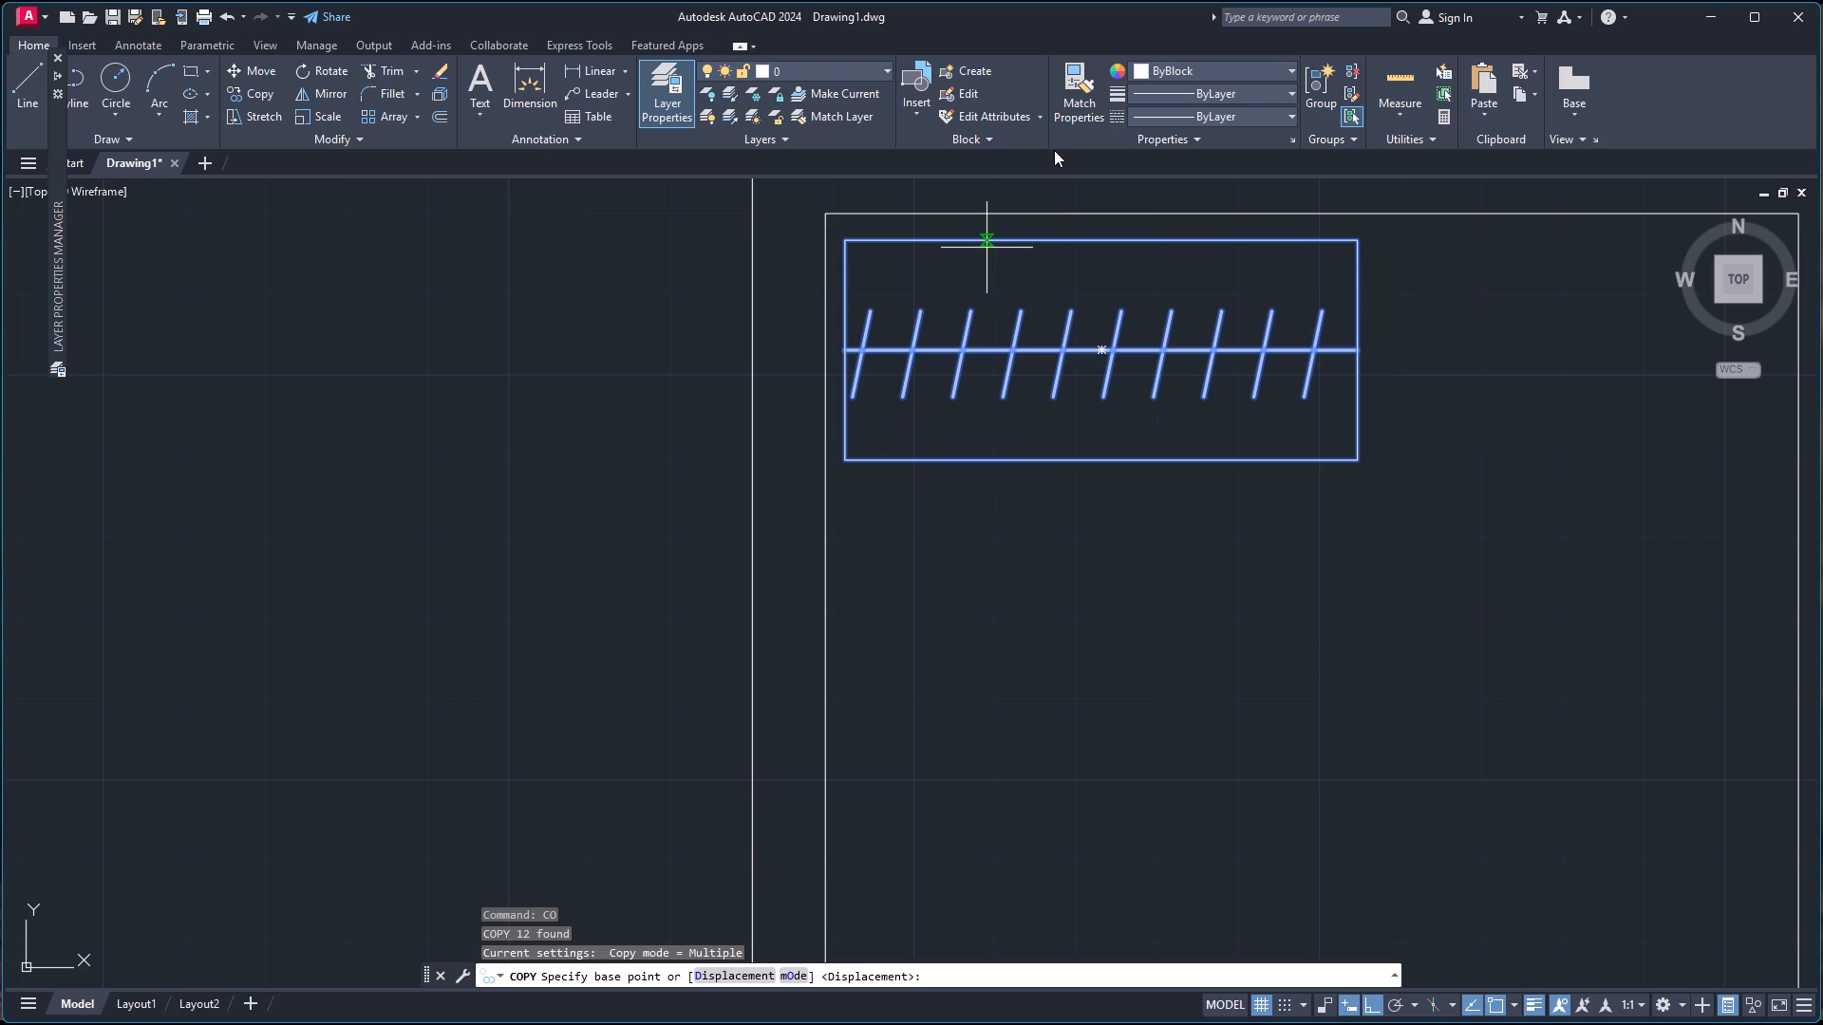
click(847, 243)
scroll(1249, 238, down, 5)
scroll(1446, 241, up, 2)
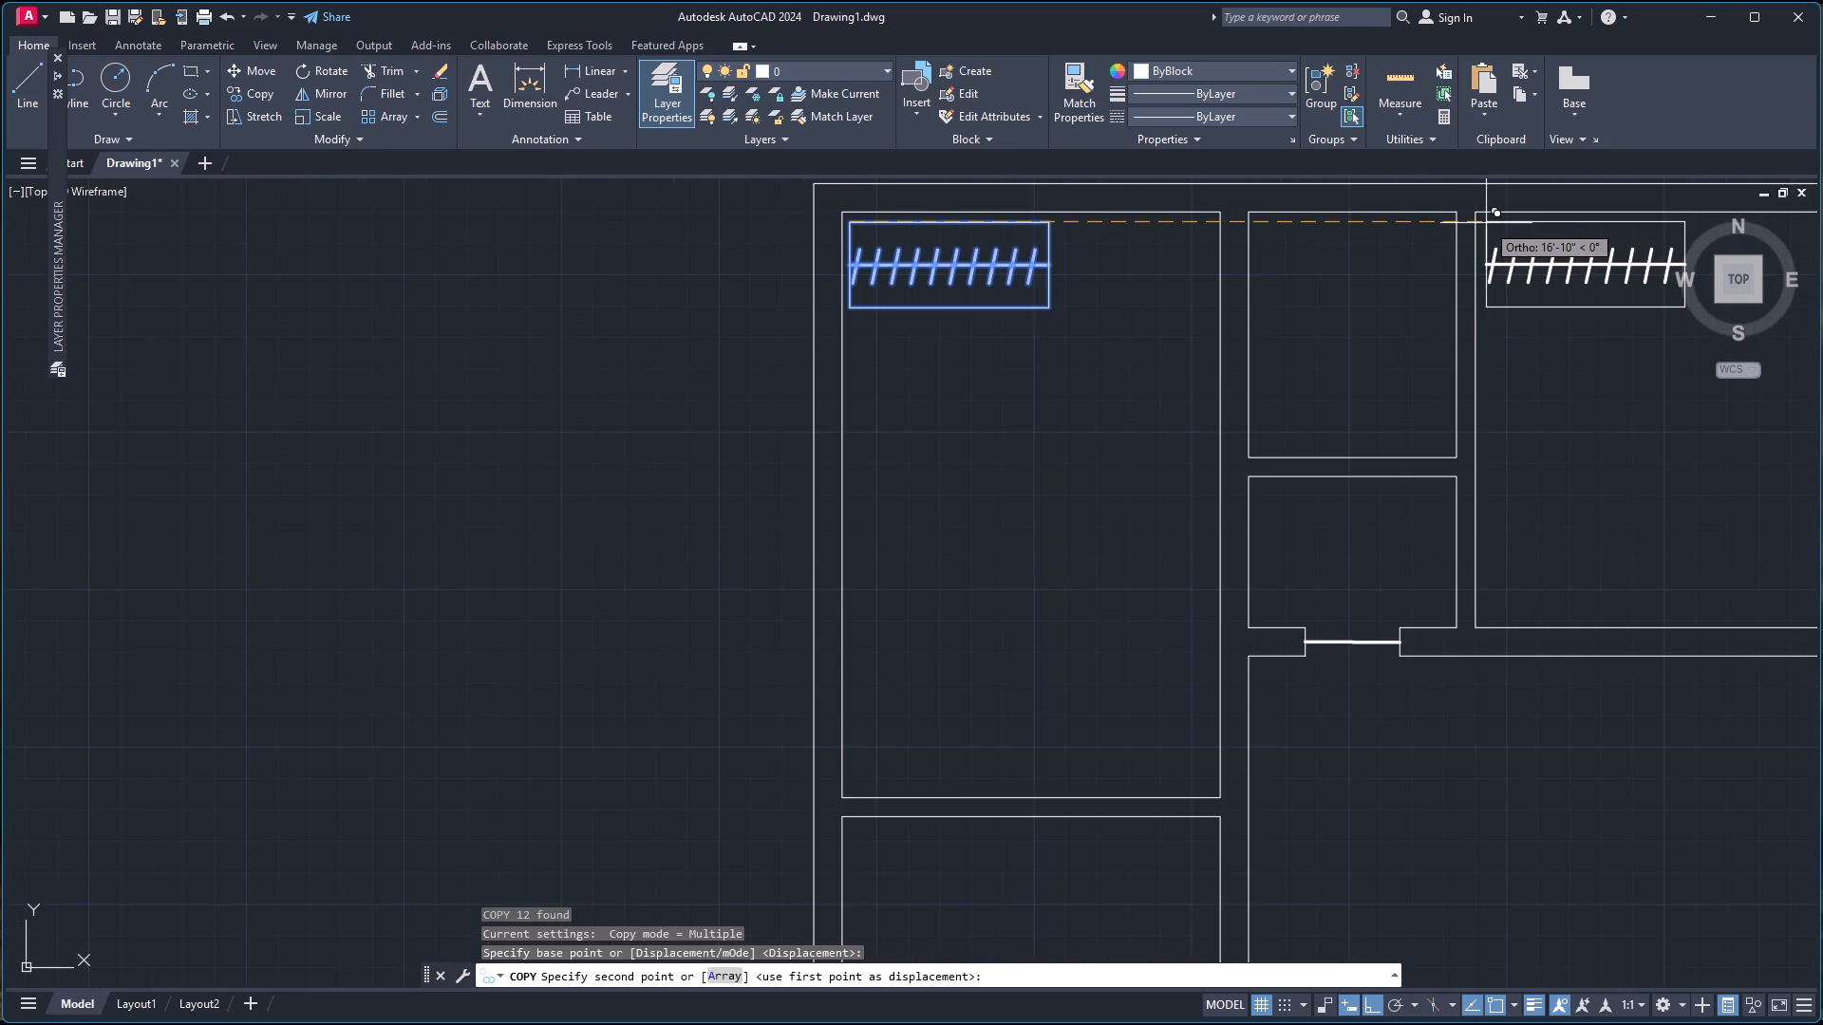
click(1486, 223)
key(Escape)
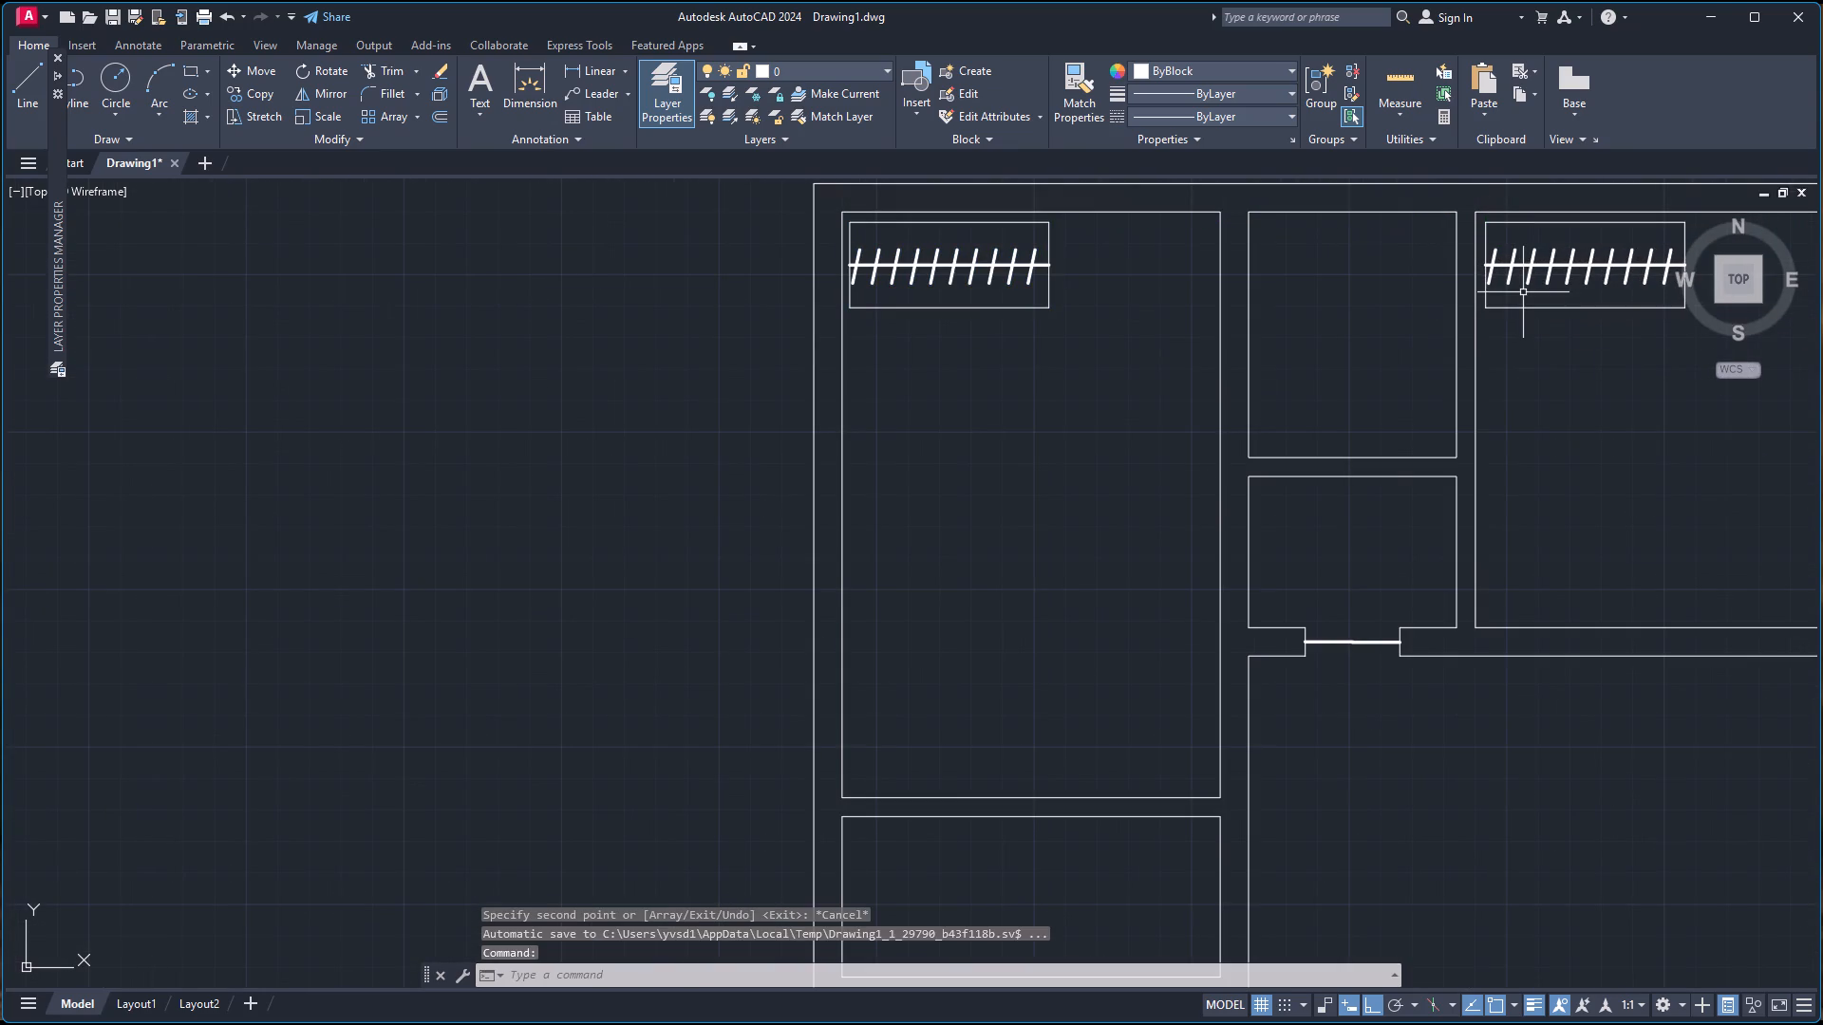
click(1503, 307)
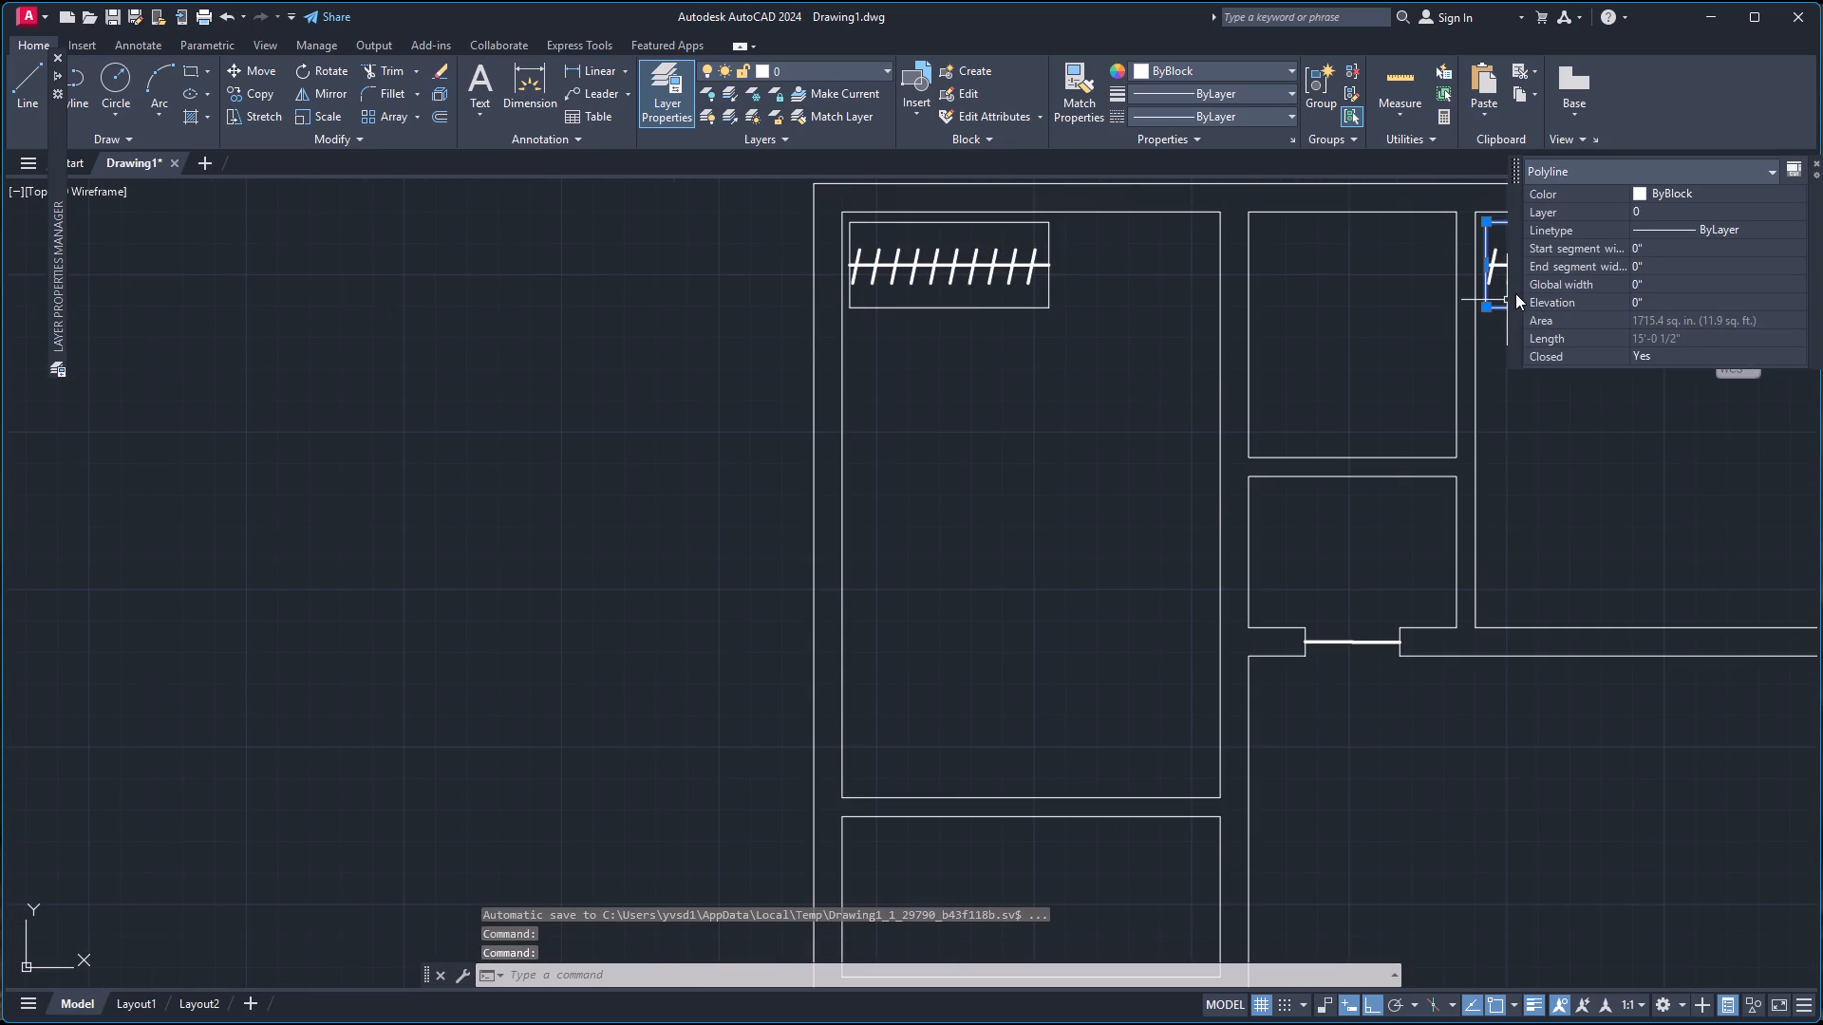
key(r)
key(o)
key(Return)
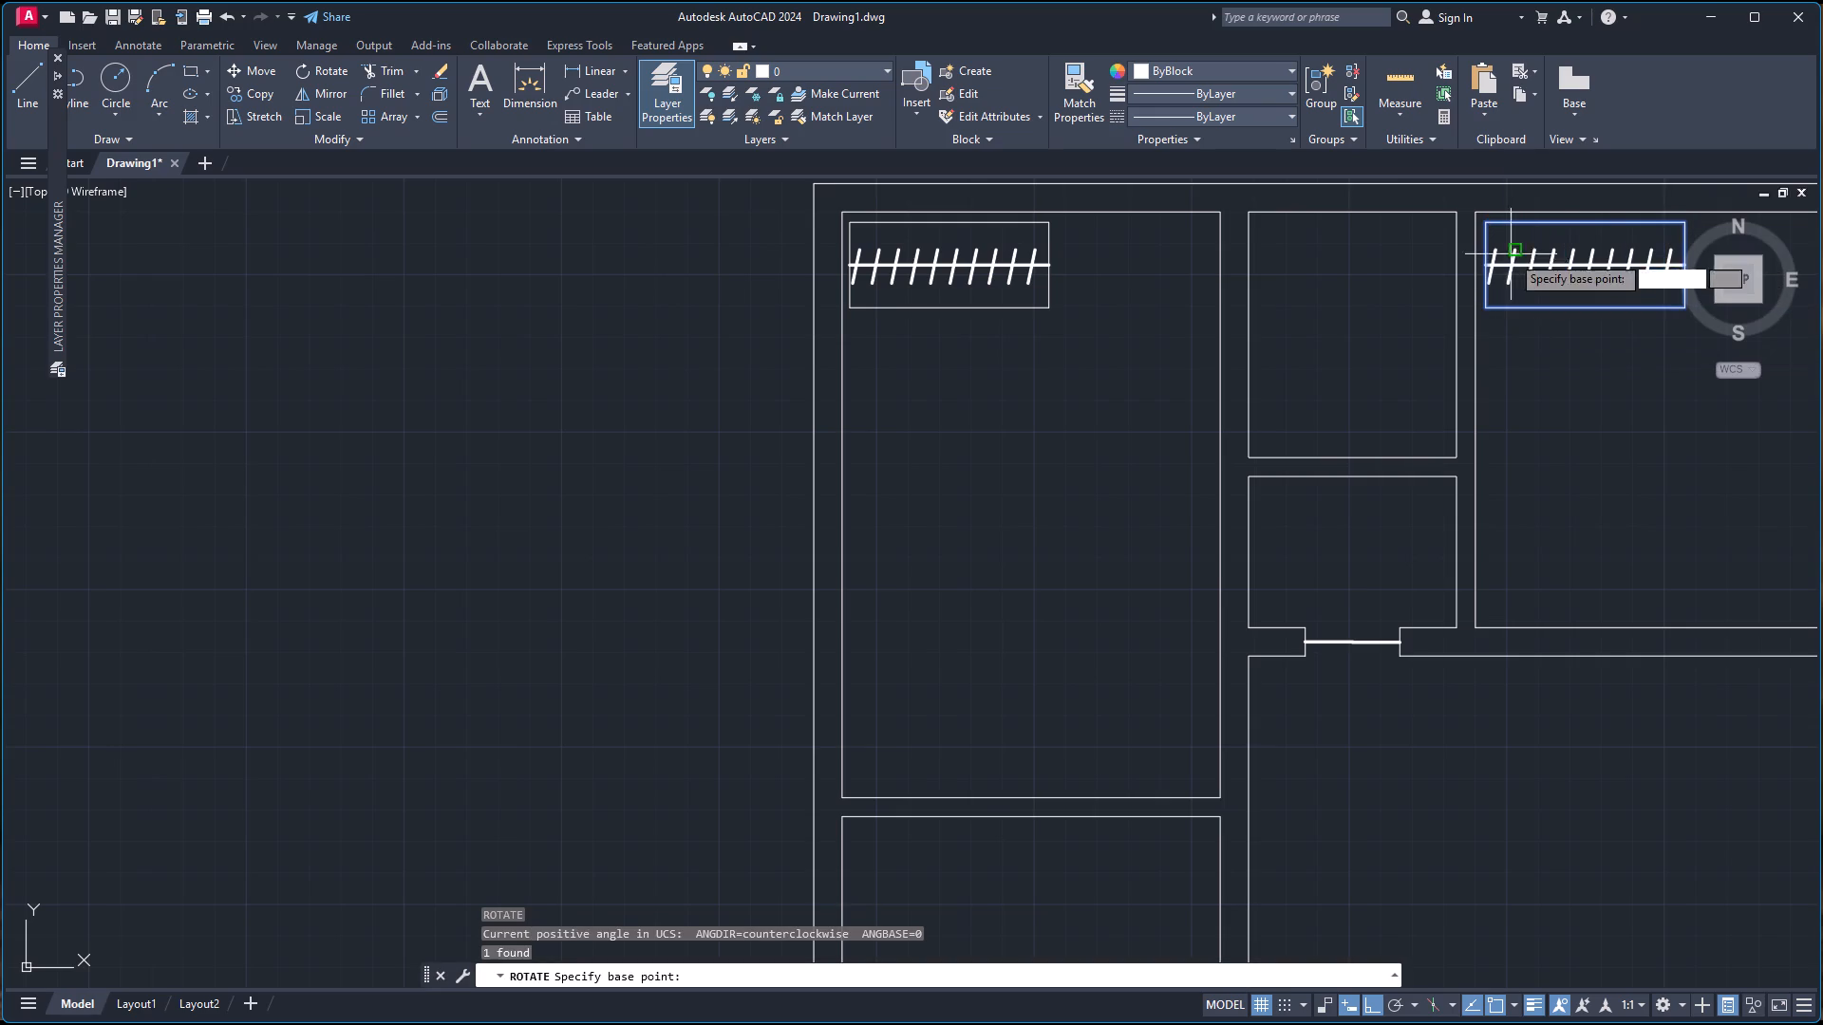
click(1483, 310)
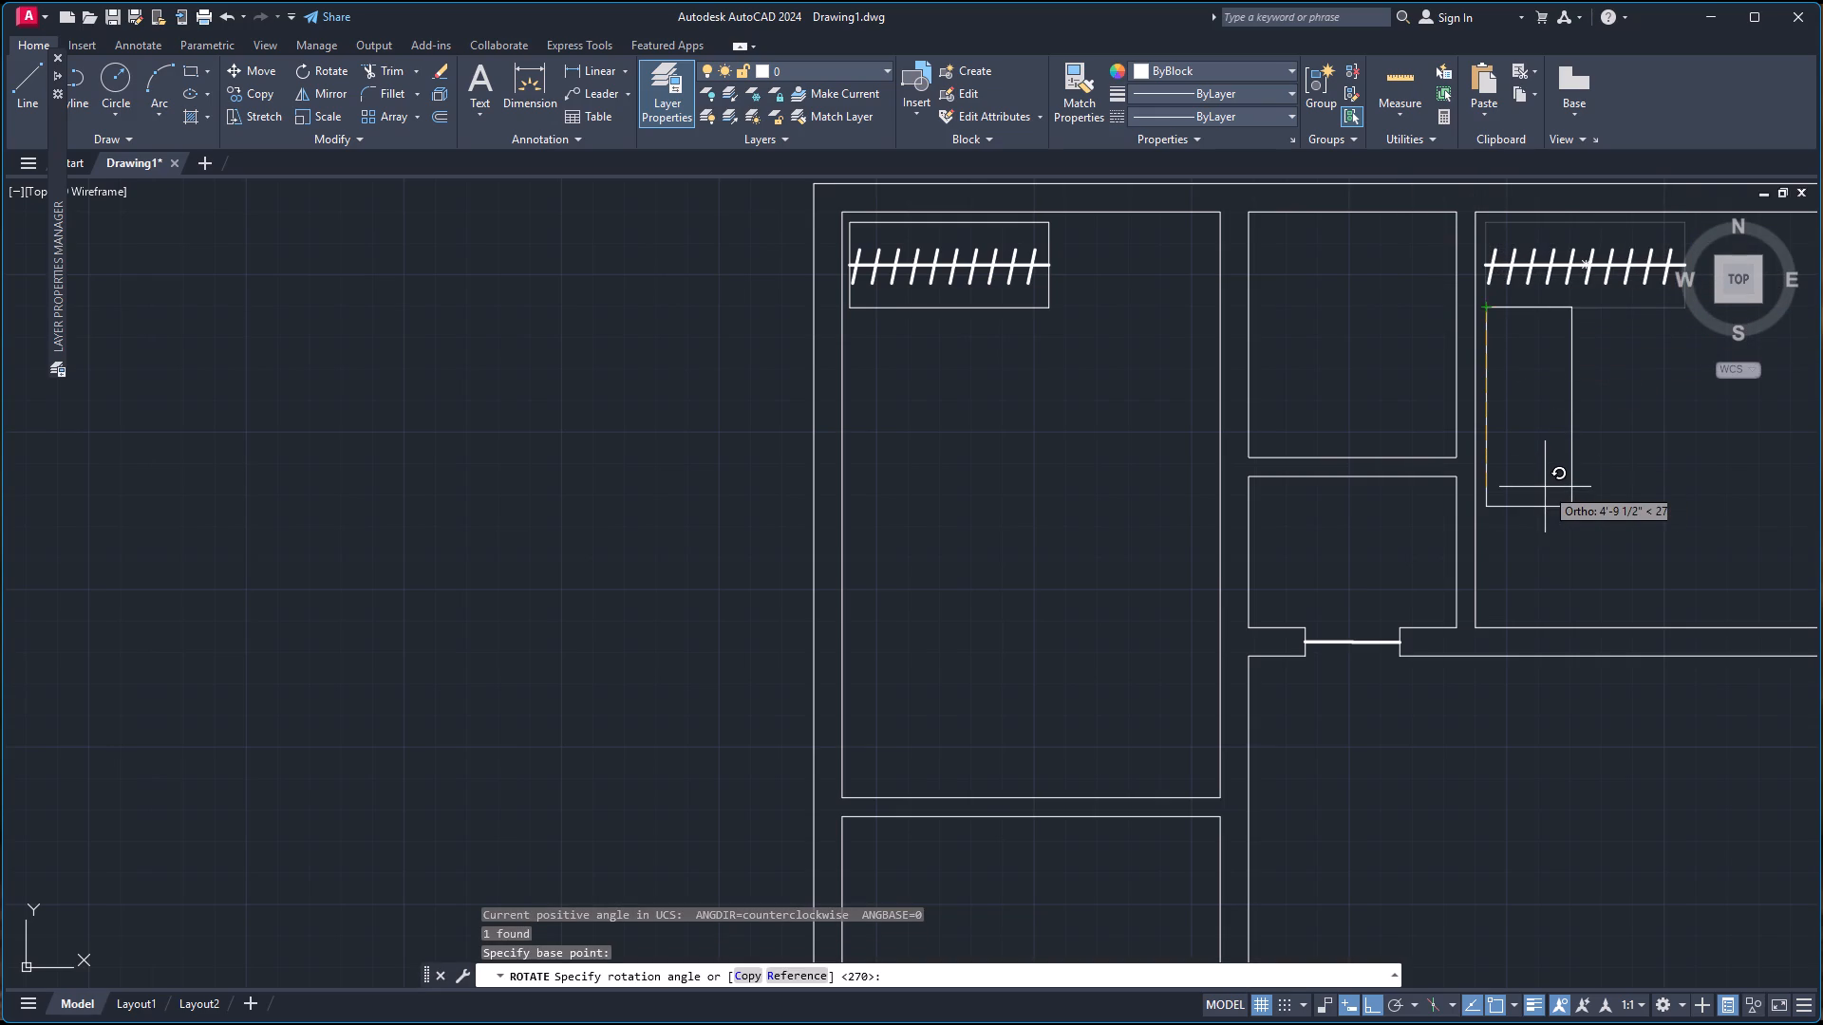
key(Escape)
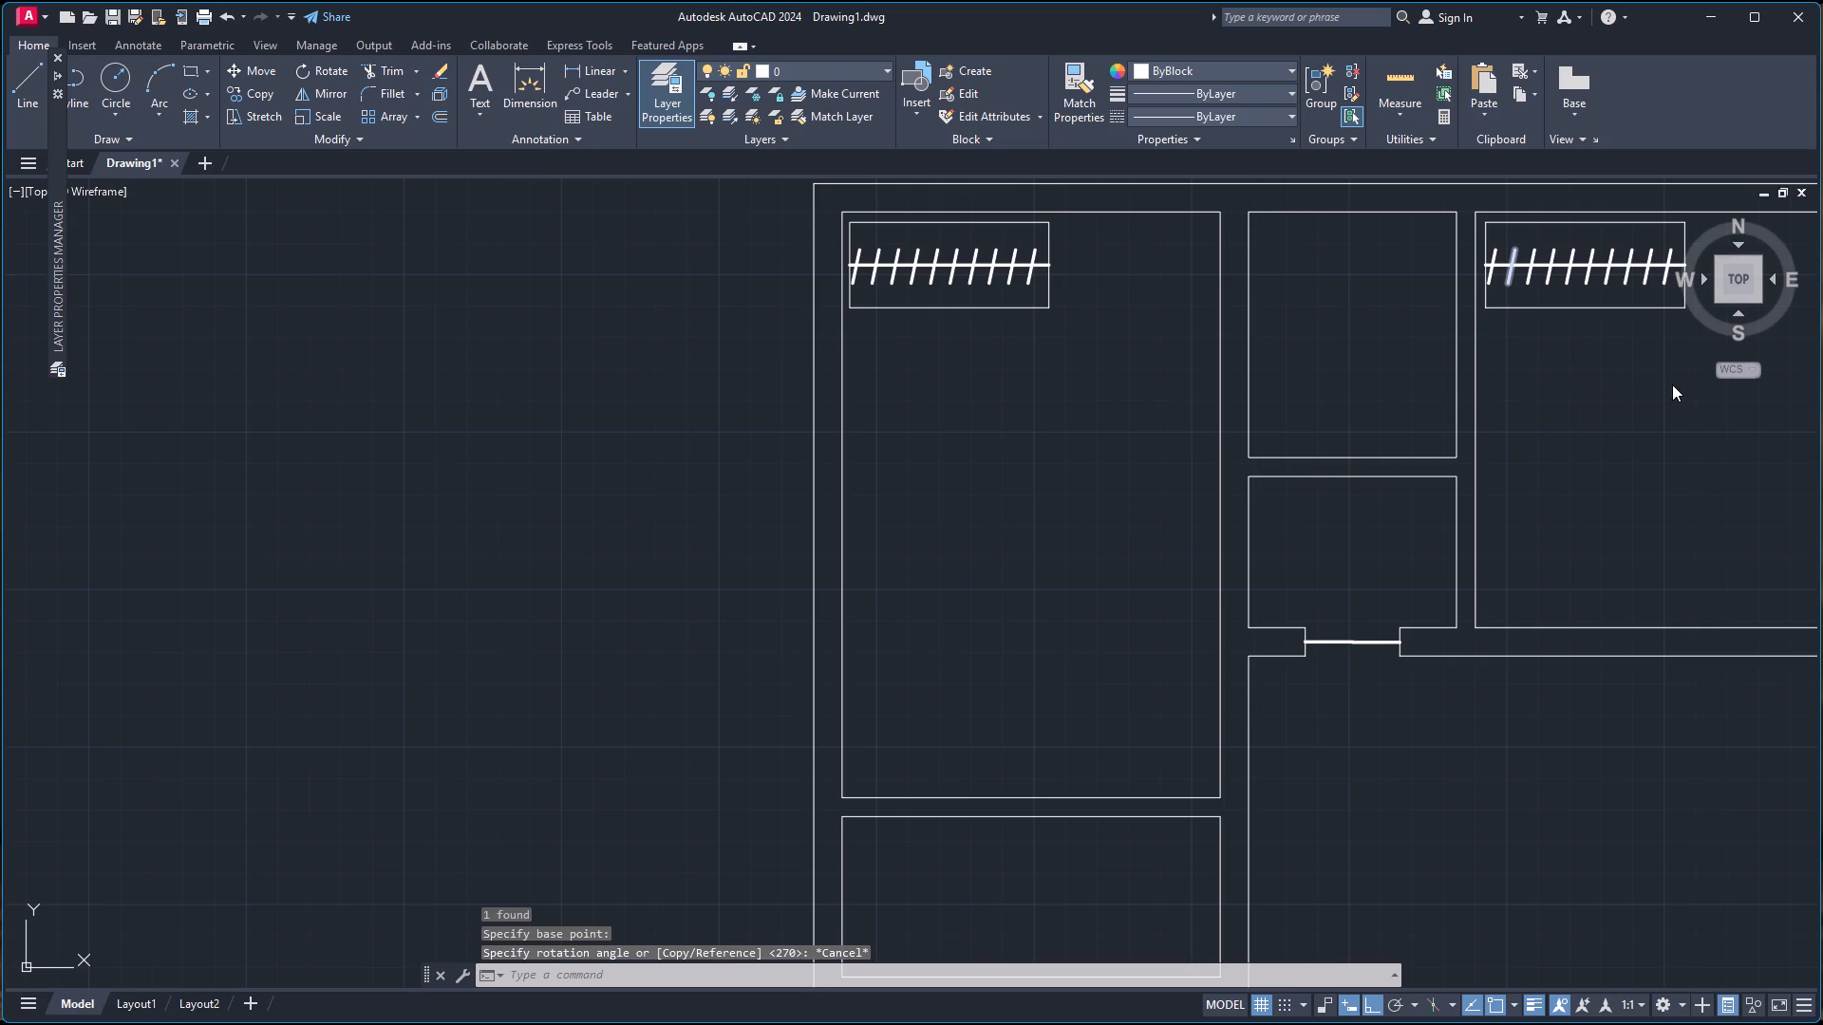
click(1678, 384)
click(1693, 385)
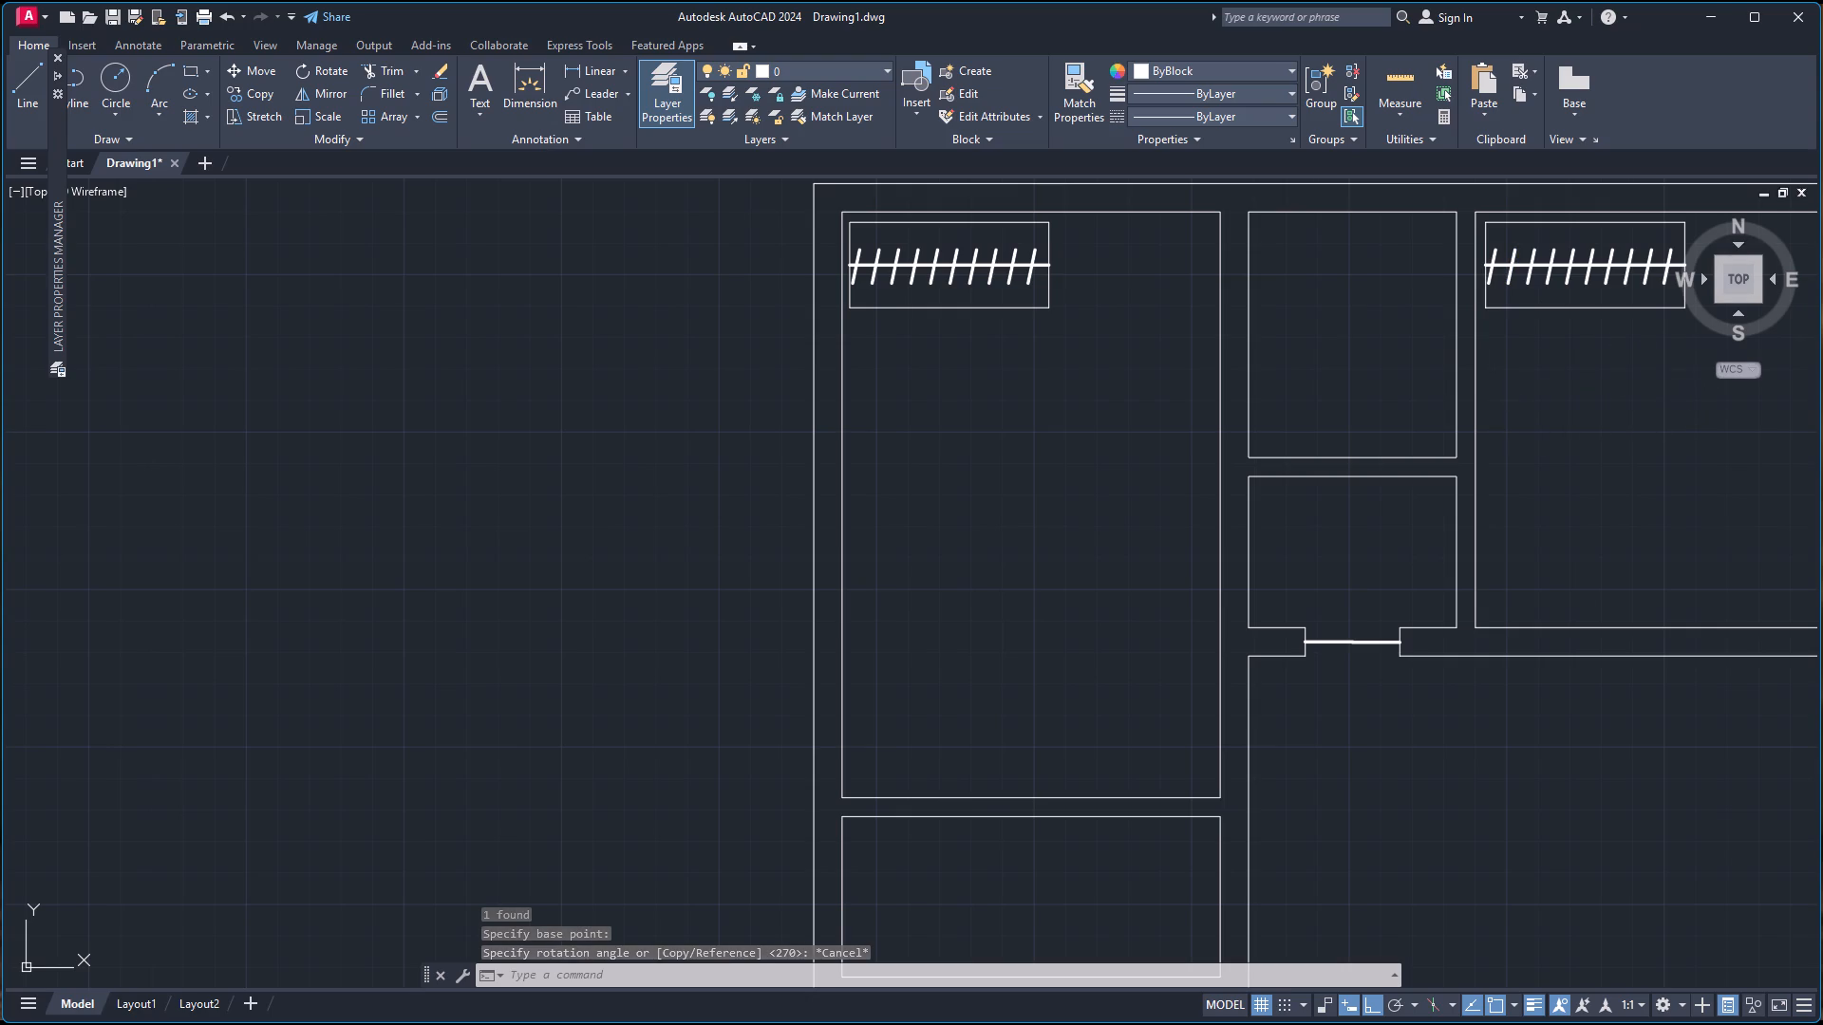
Rotate the whole copied wardrobe by 270° about its lower-left corner so it stands along the room's side wall.
click(1679, 436)
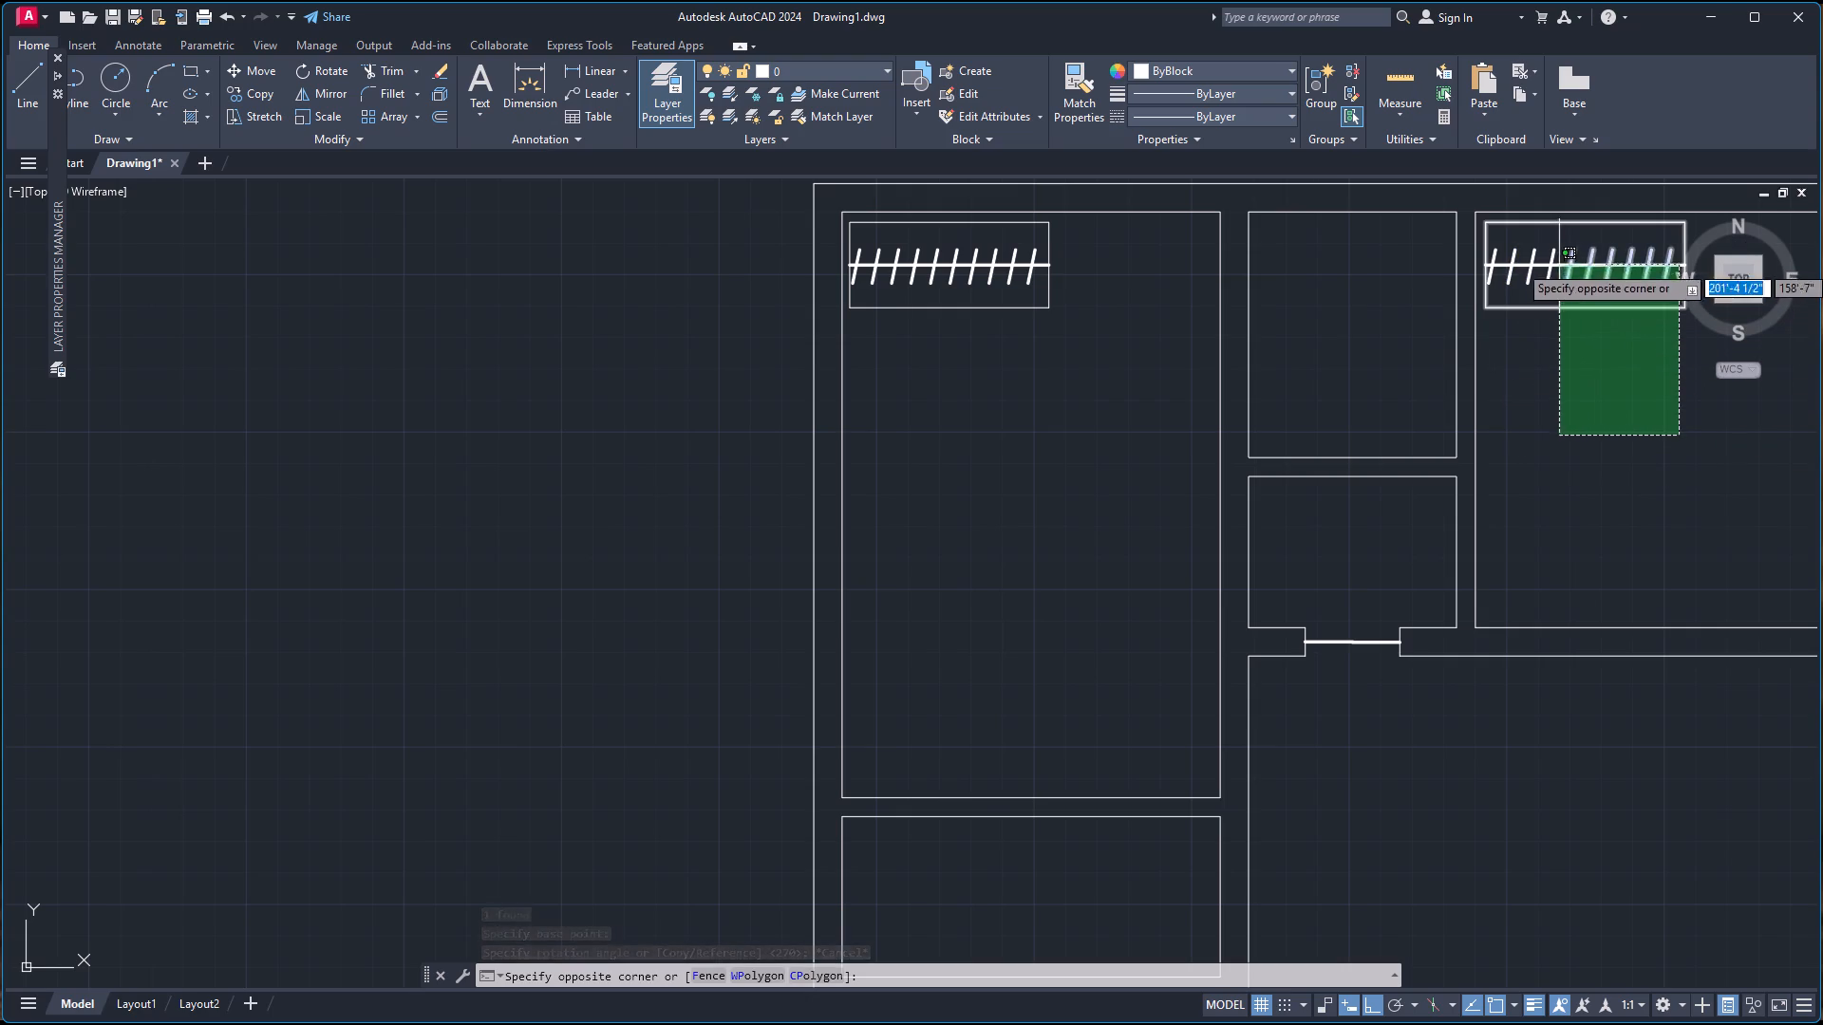
click(1483, 232)
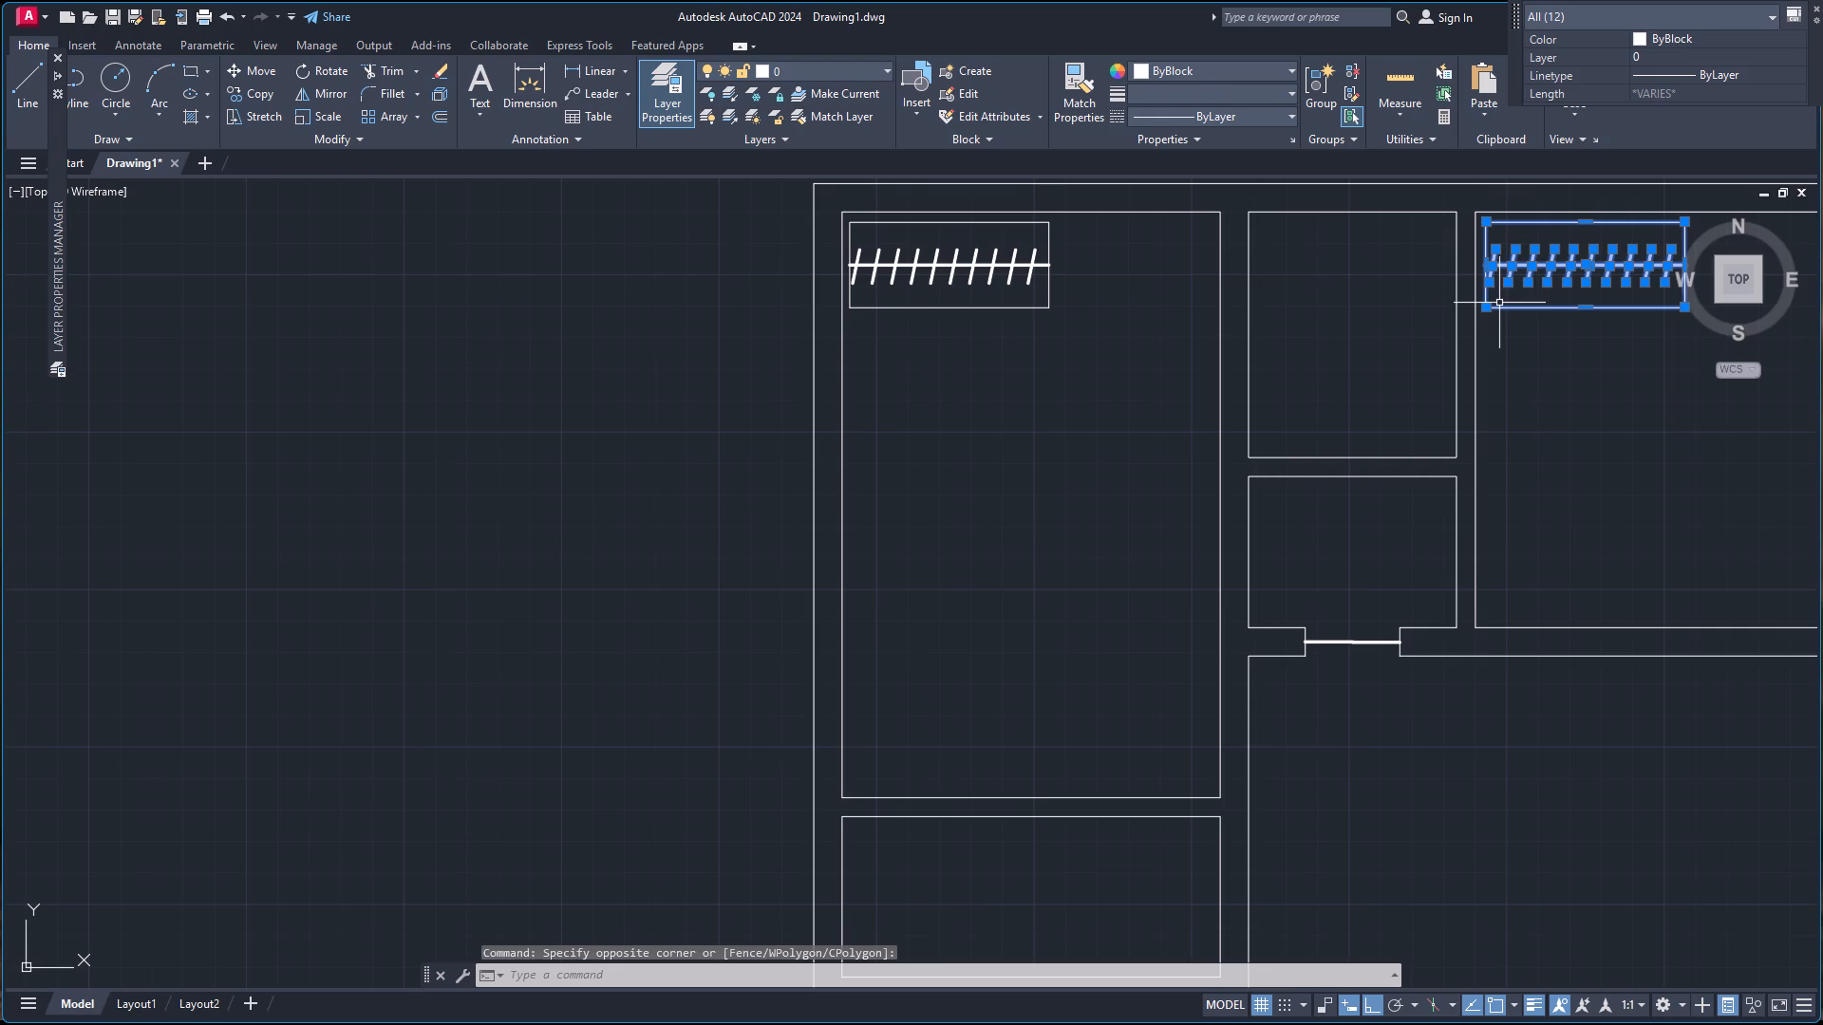
key(r)
key(o)
key(Return)
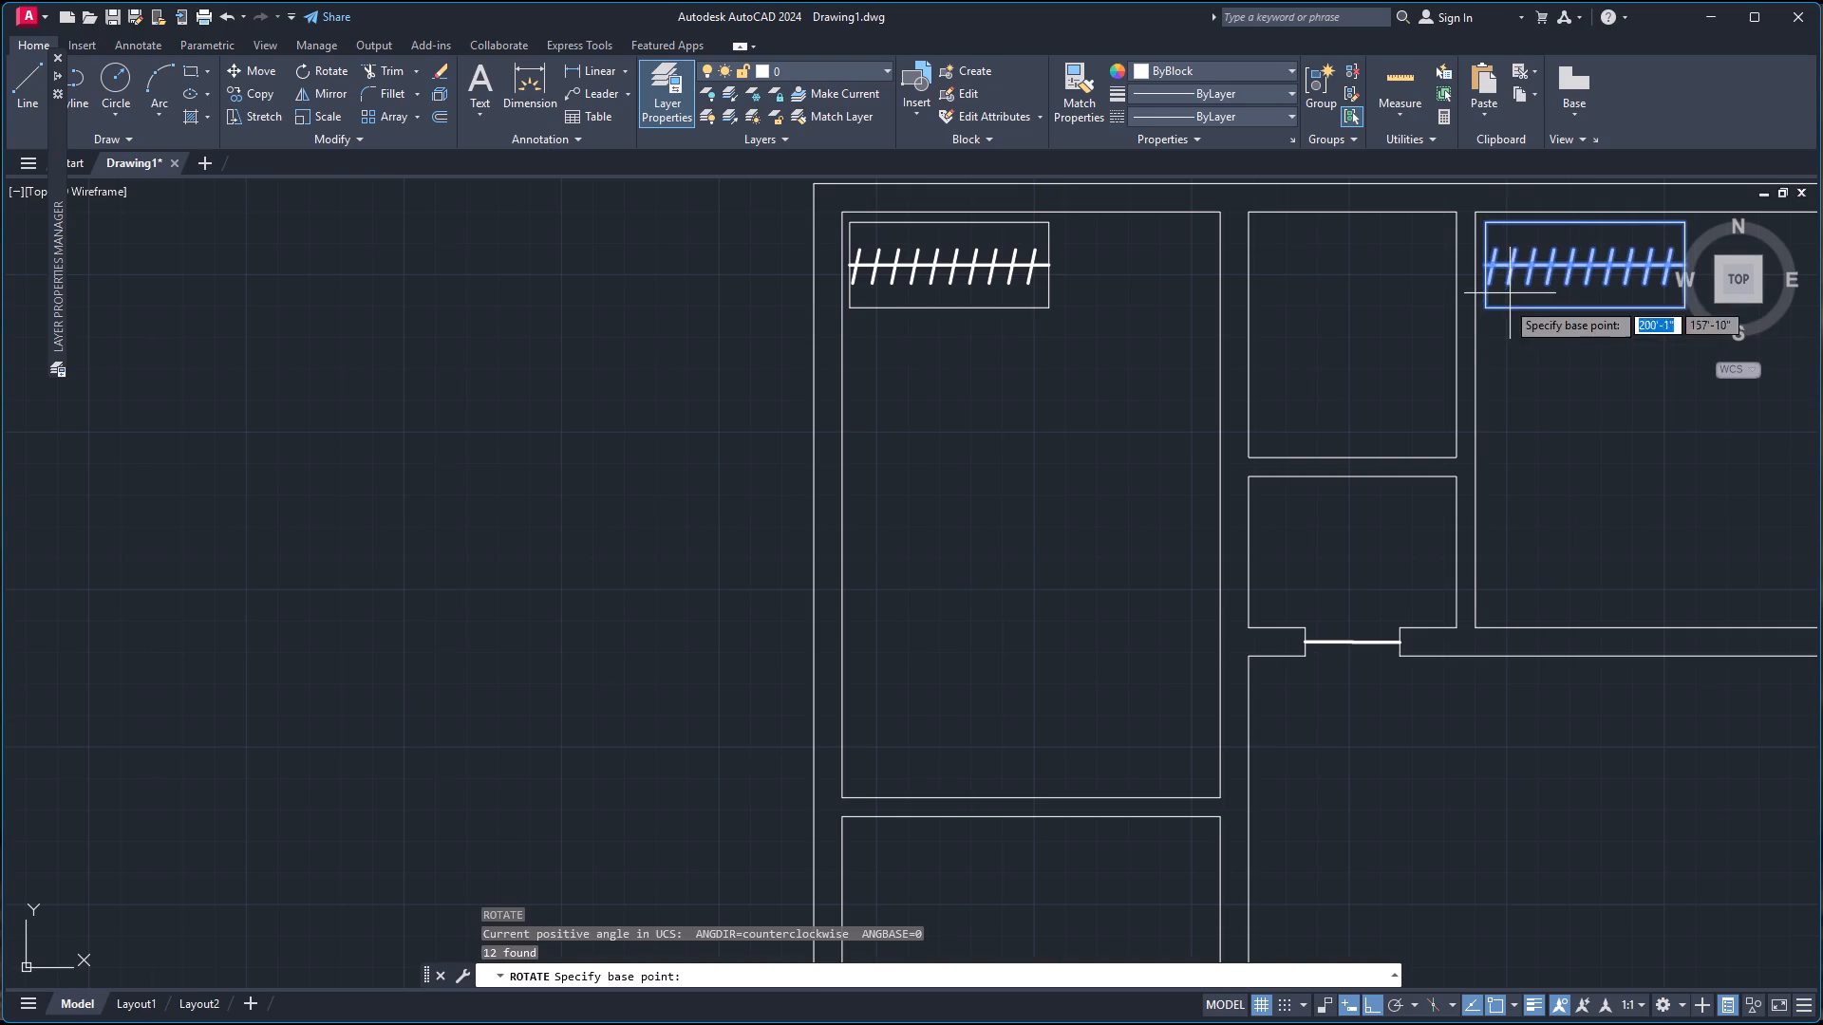
click(1485, 311)
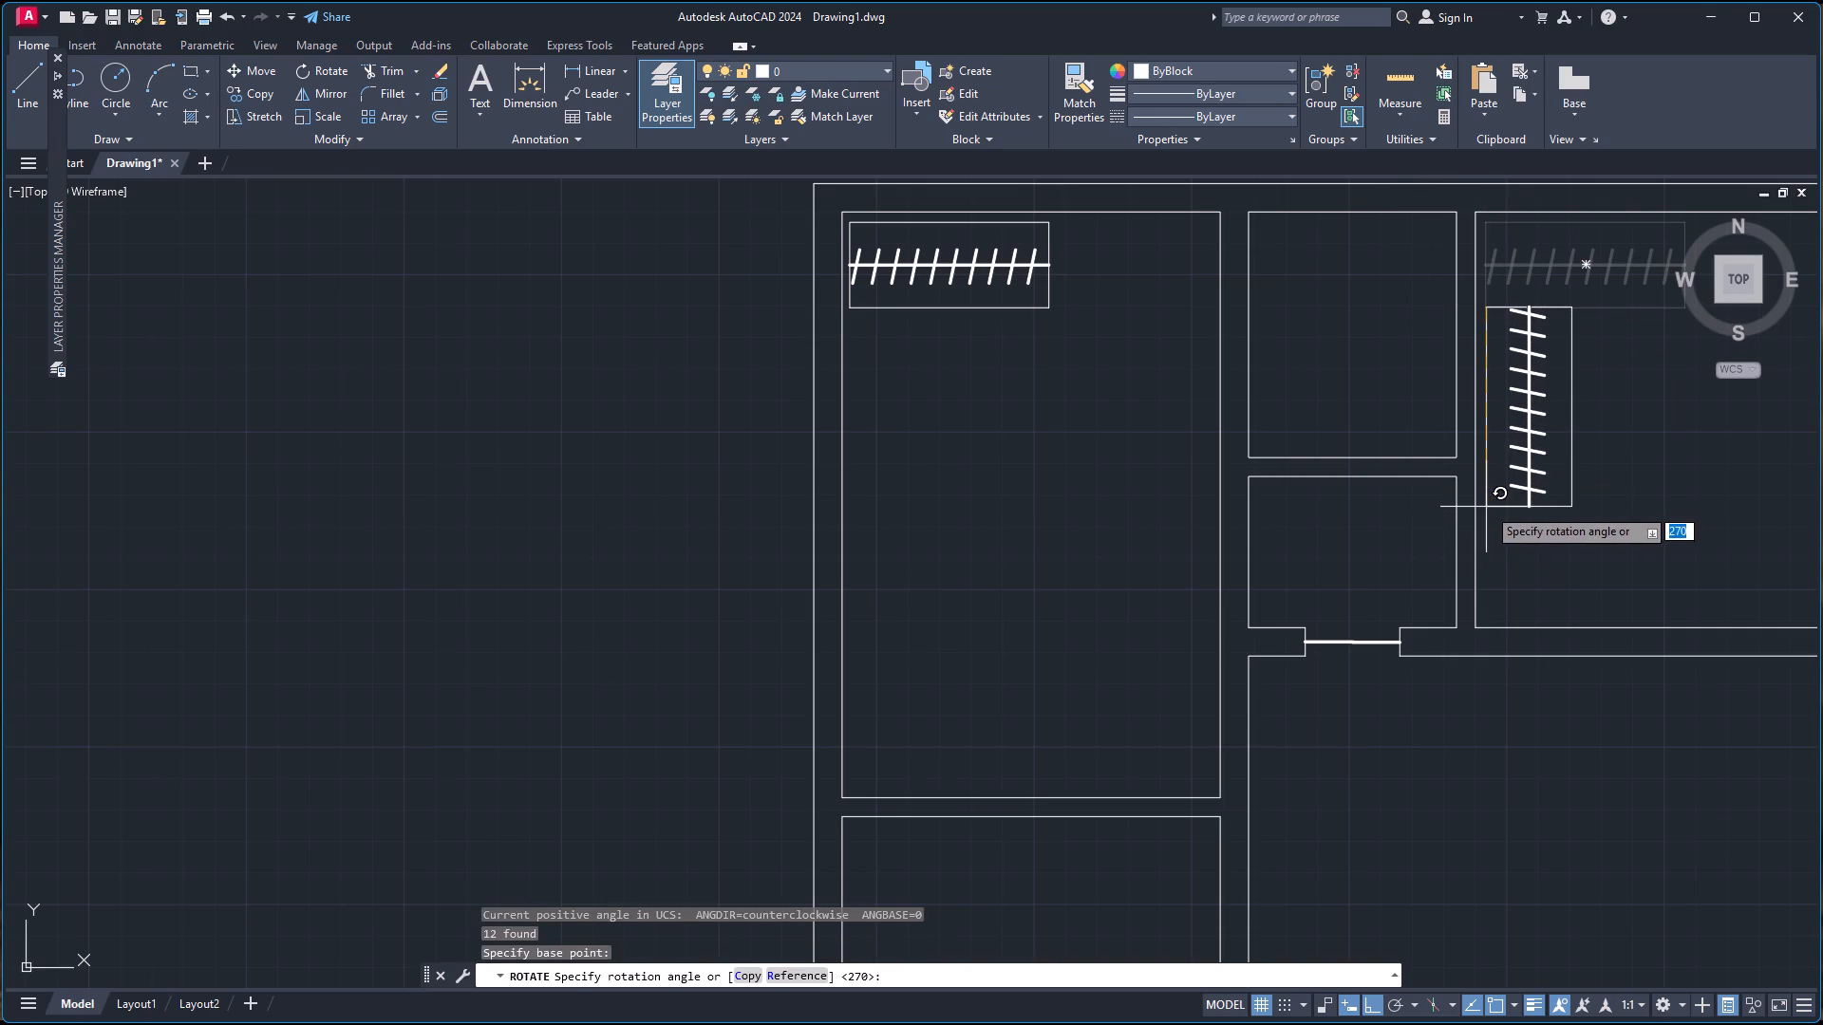
click(1487, 507)
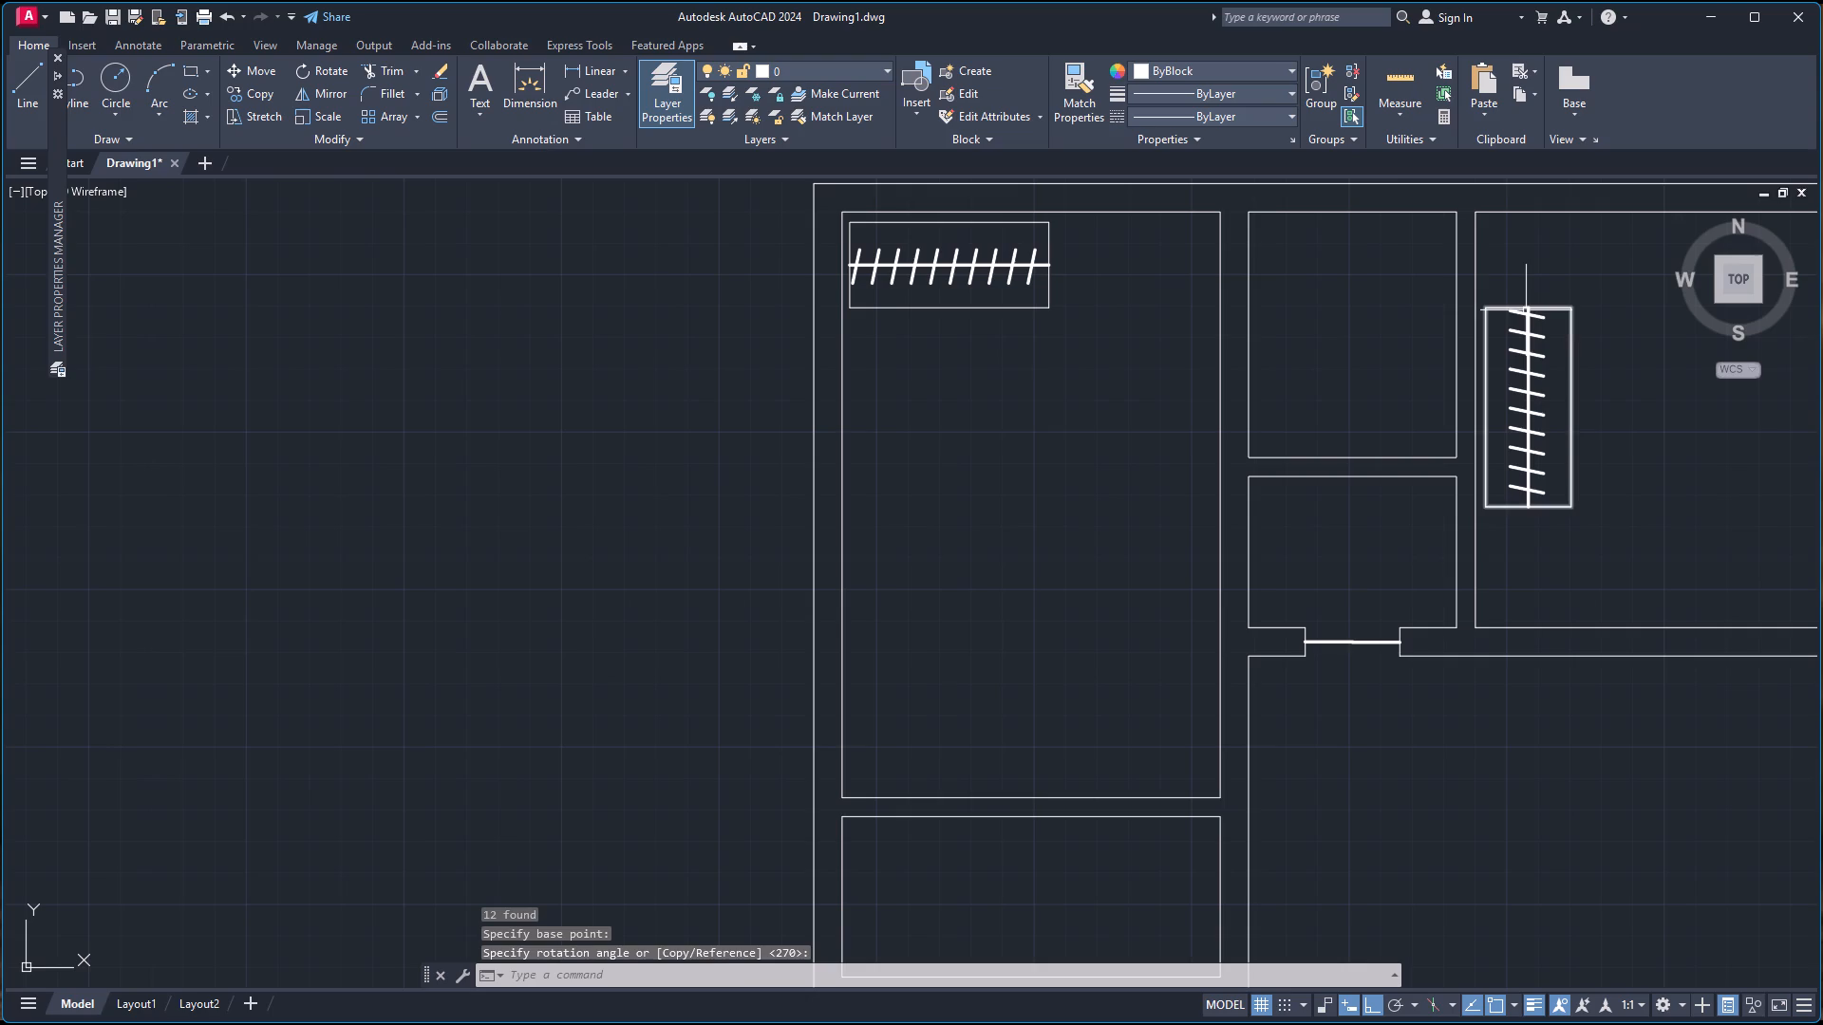
Move the whole rotated wardrobe vertically up about 2'-4" so it sits just below the room's top wall.
click(1588, 532)
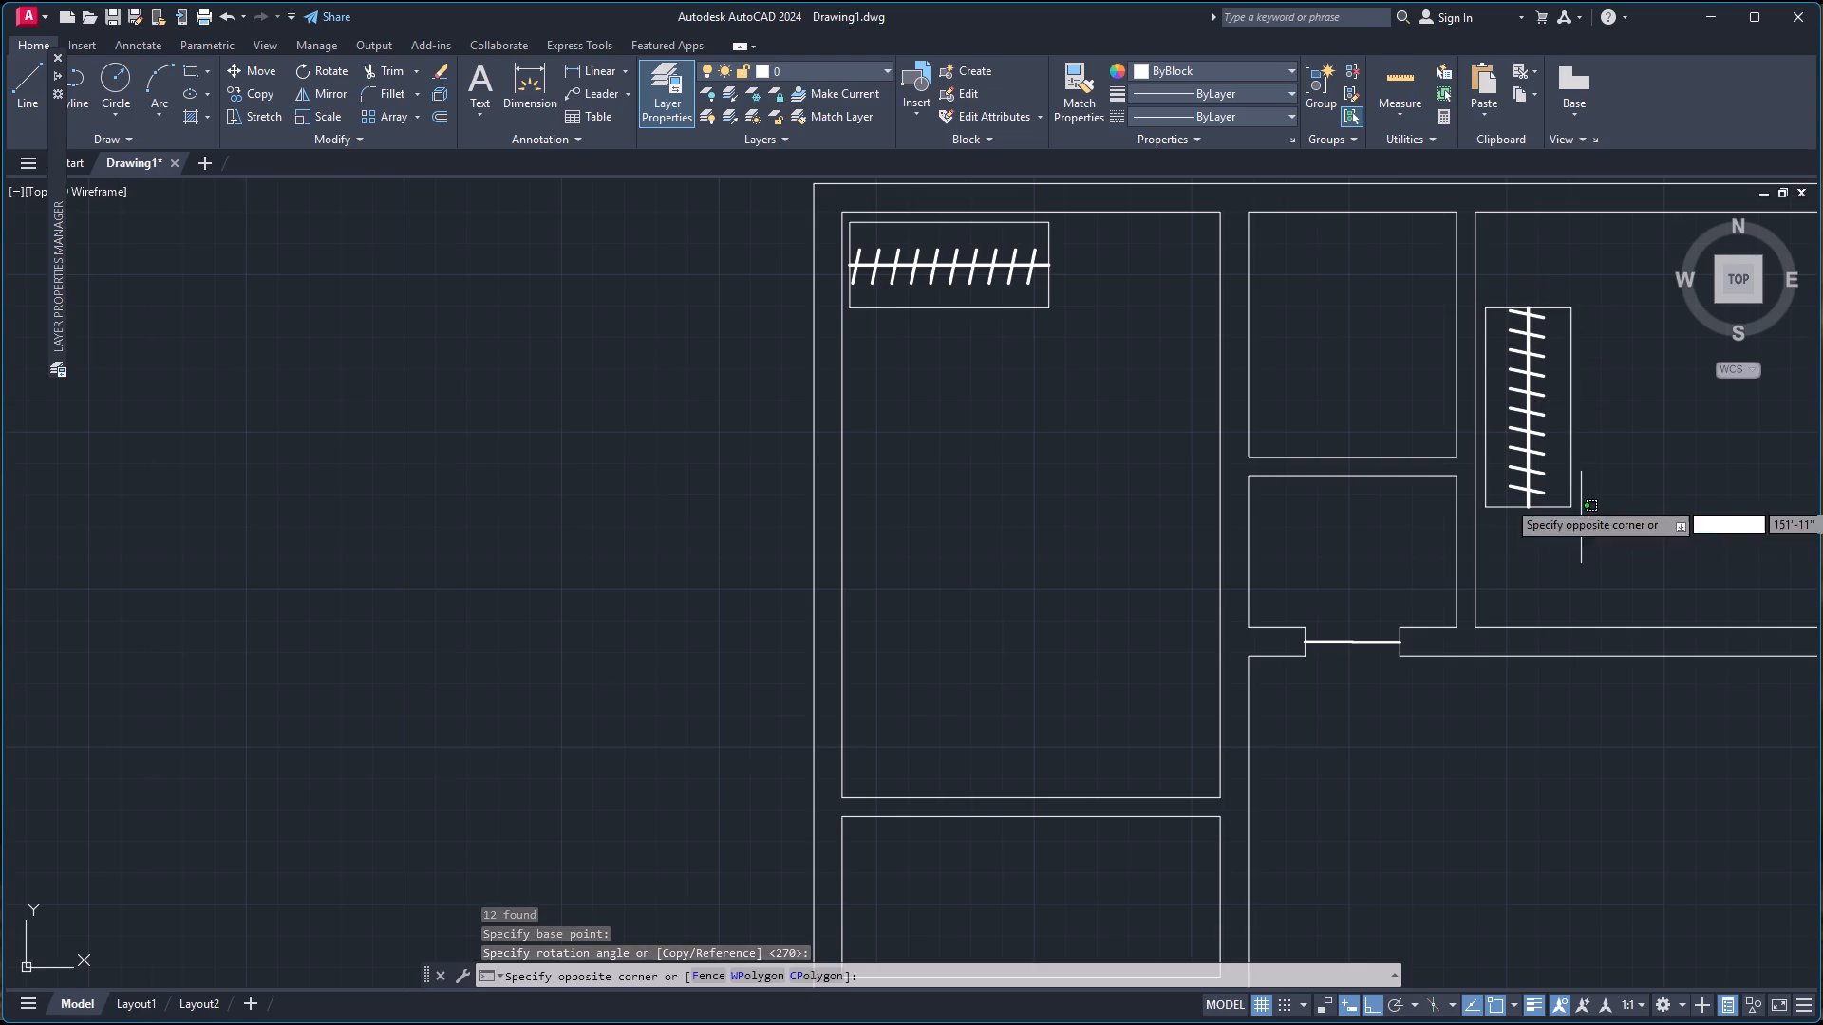
click(1498, 296)
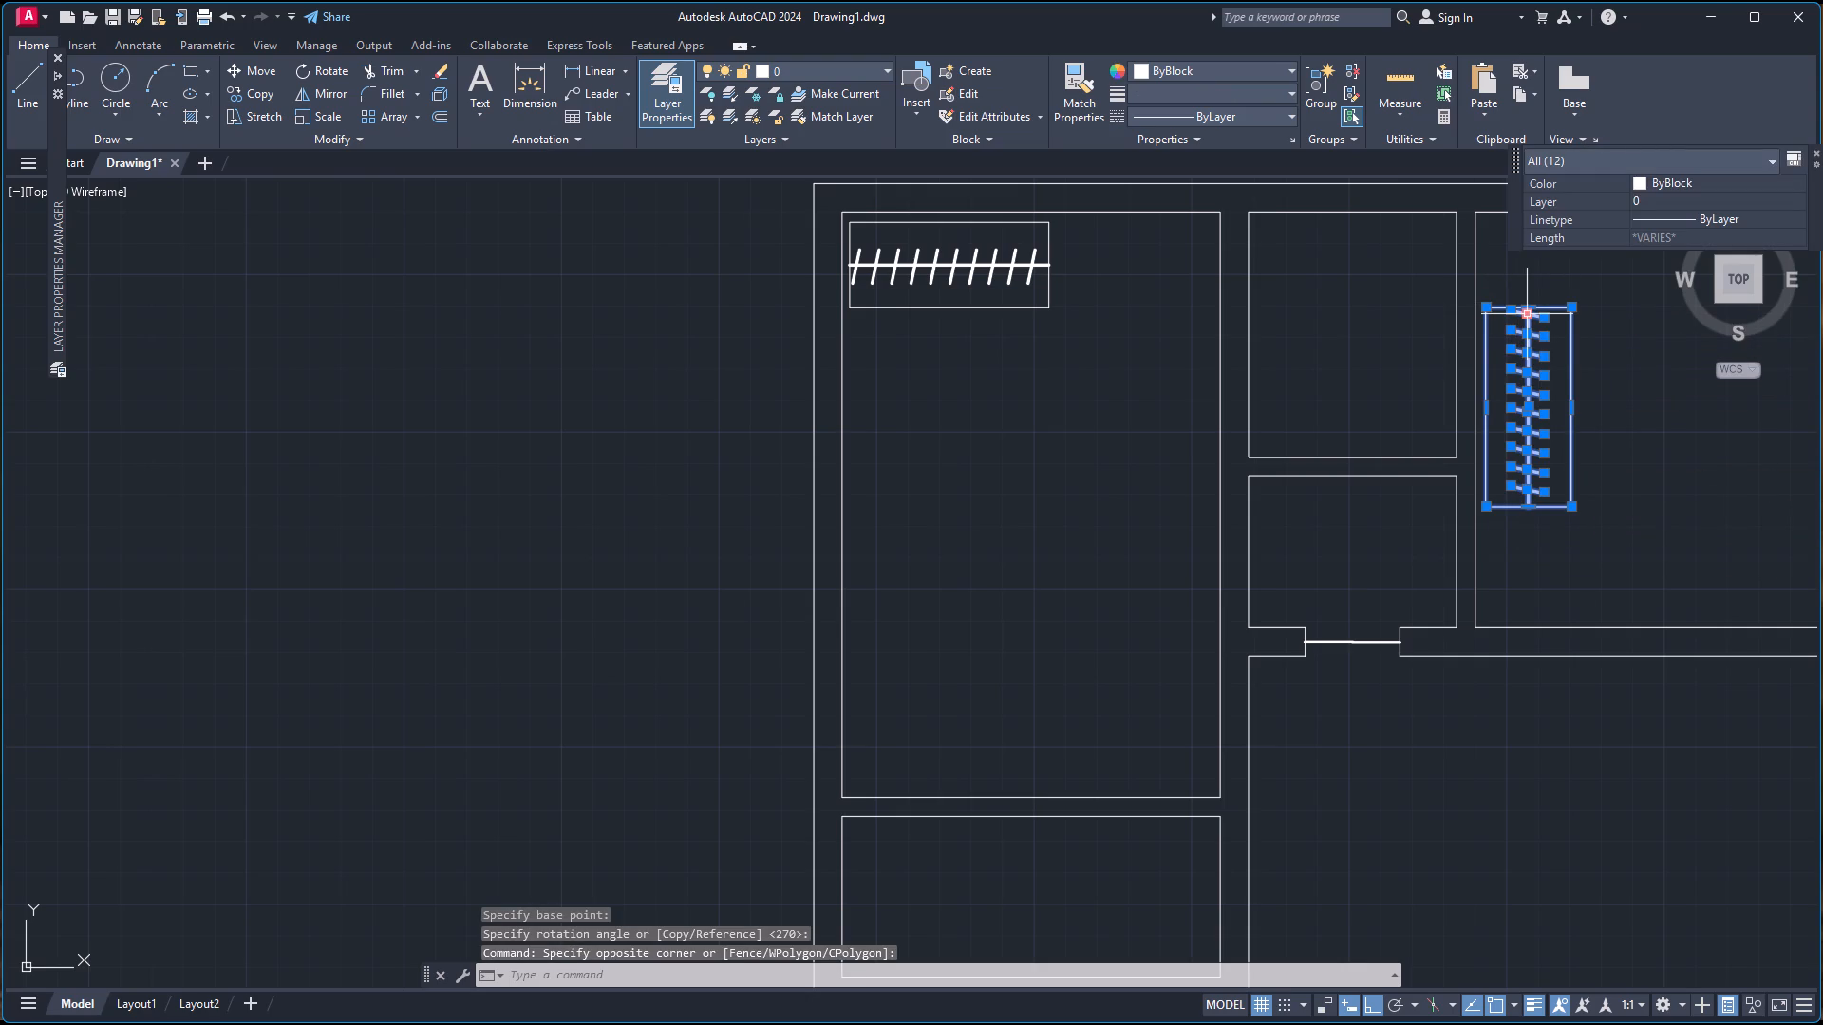
key(m)
key(Return)
click(1487, 308)
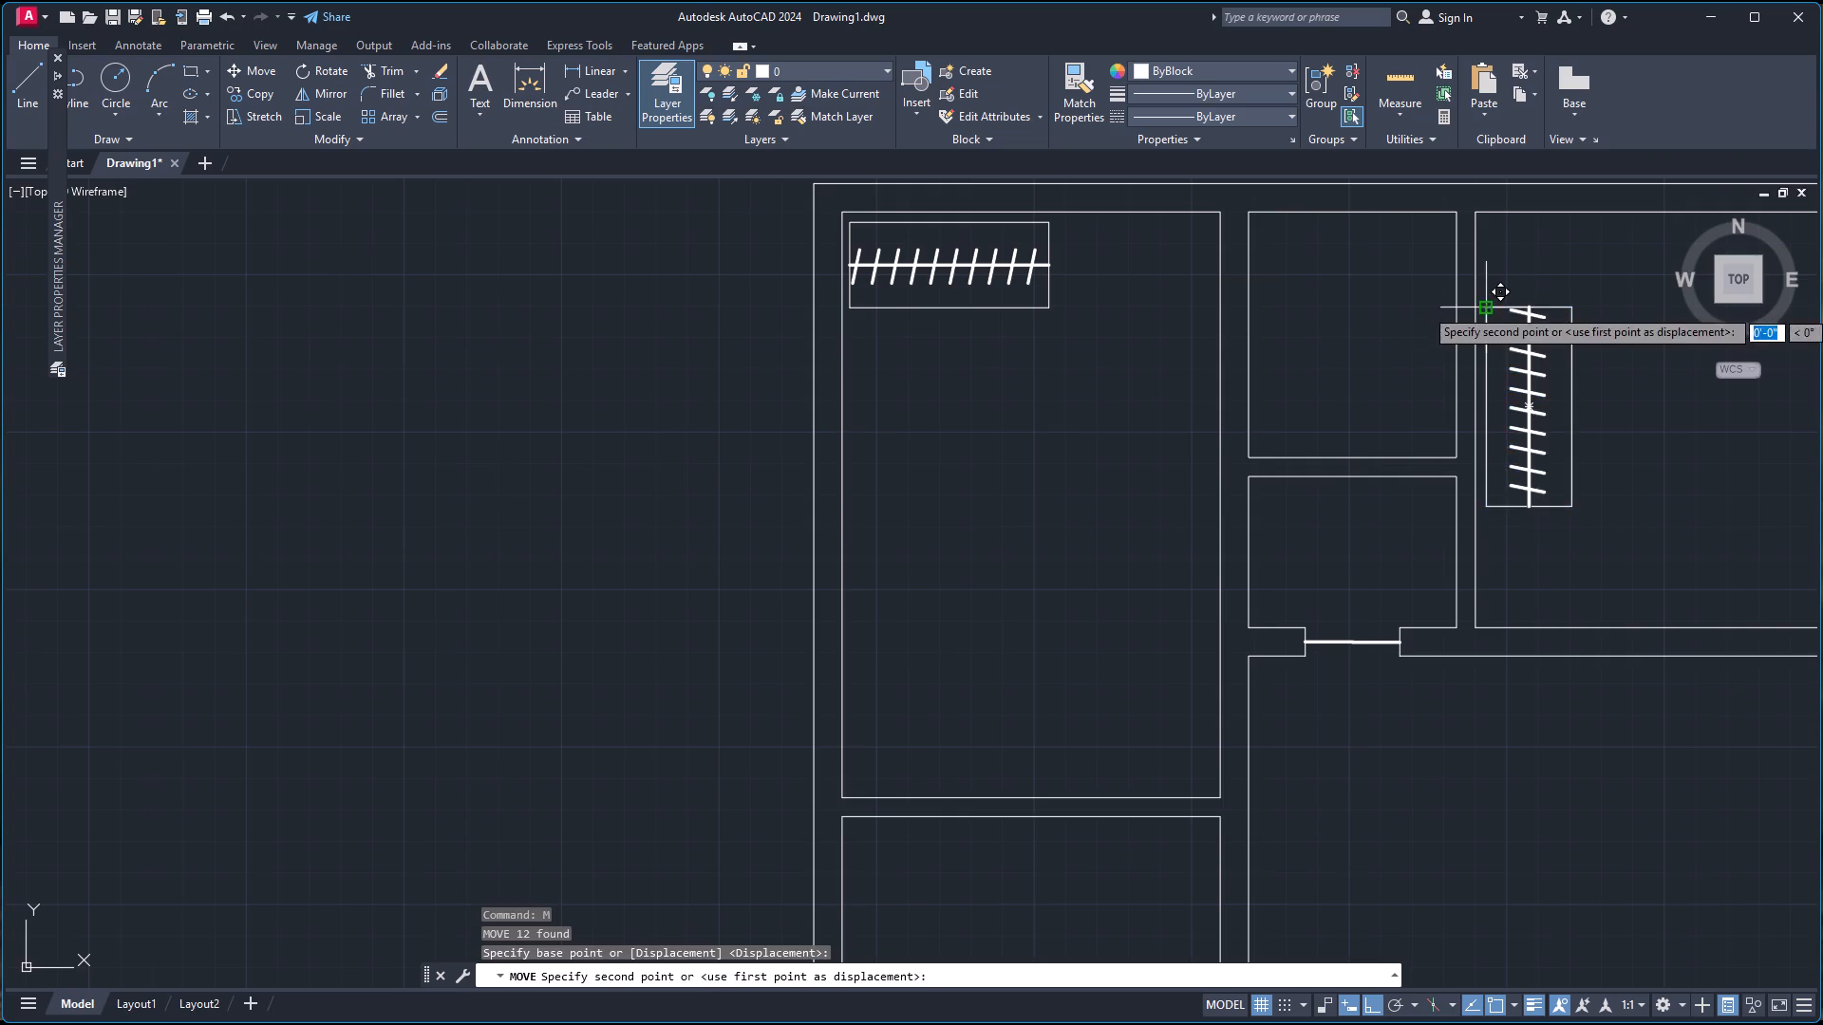
scroll(1494, 281, up, 3)
scroll(1489, 259, down, 3)
scroll(1478, 227, up, 1)
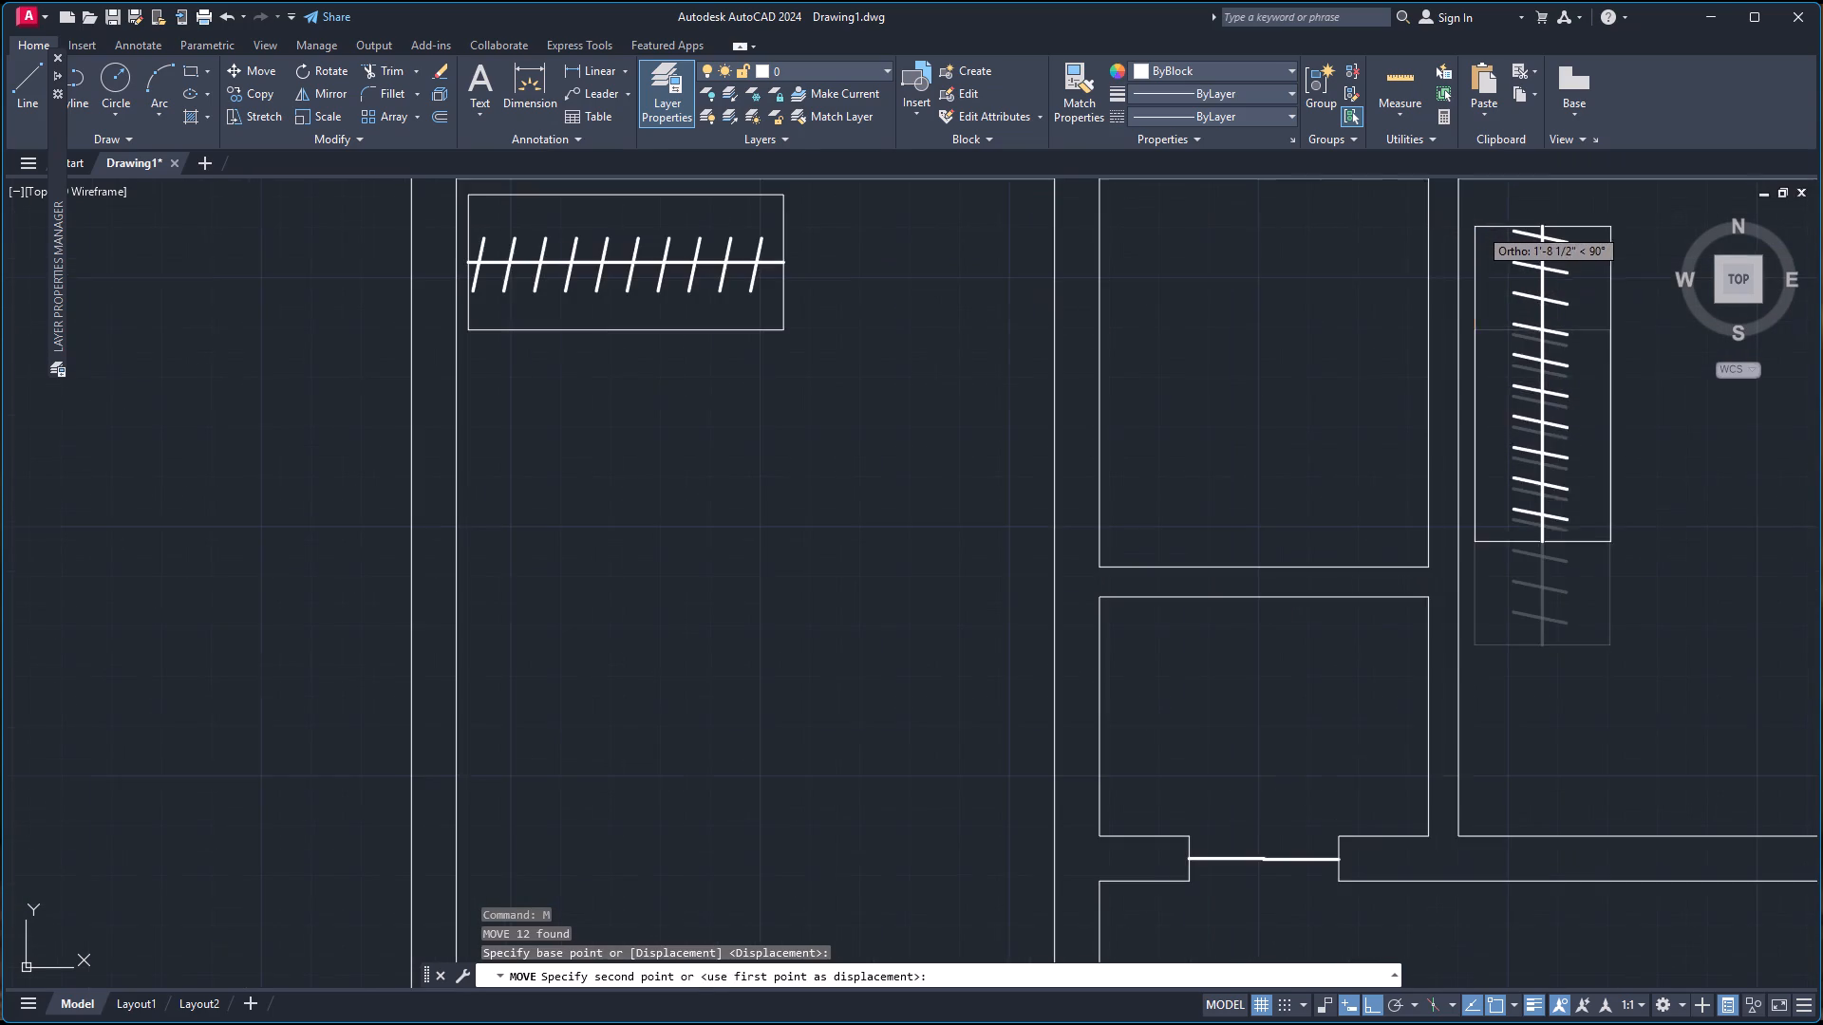
scroll(1475, 213, down, 1)
scroll(1470, 202, up, 1)
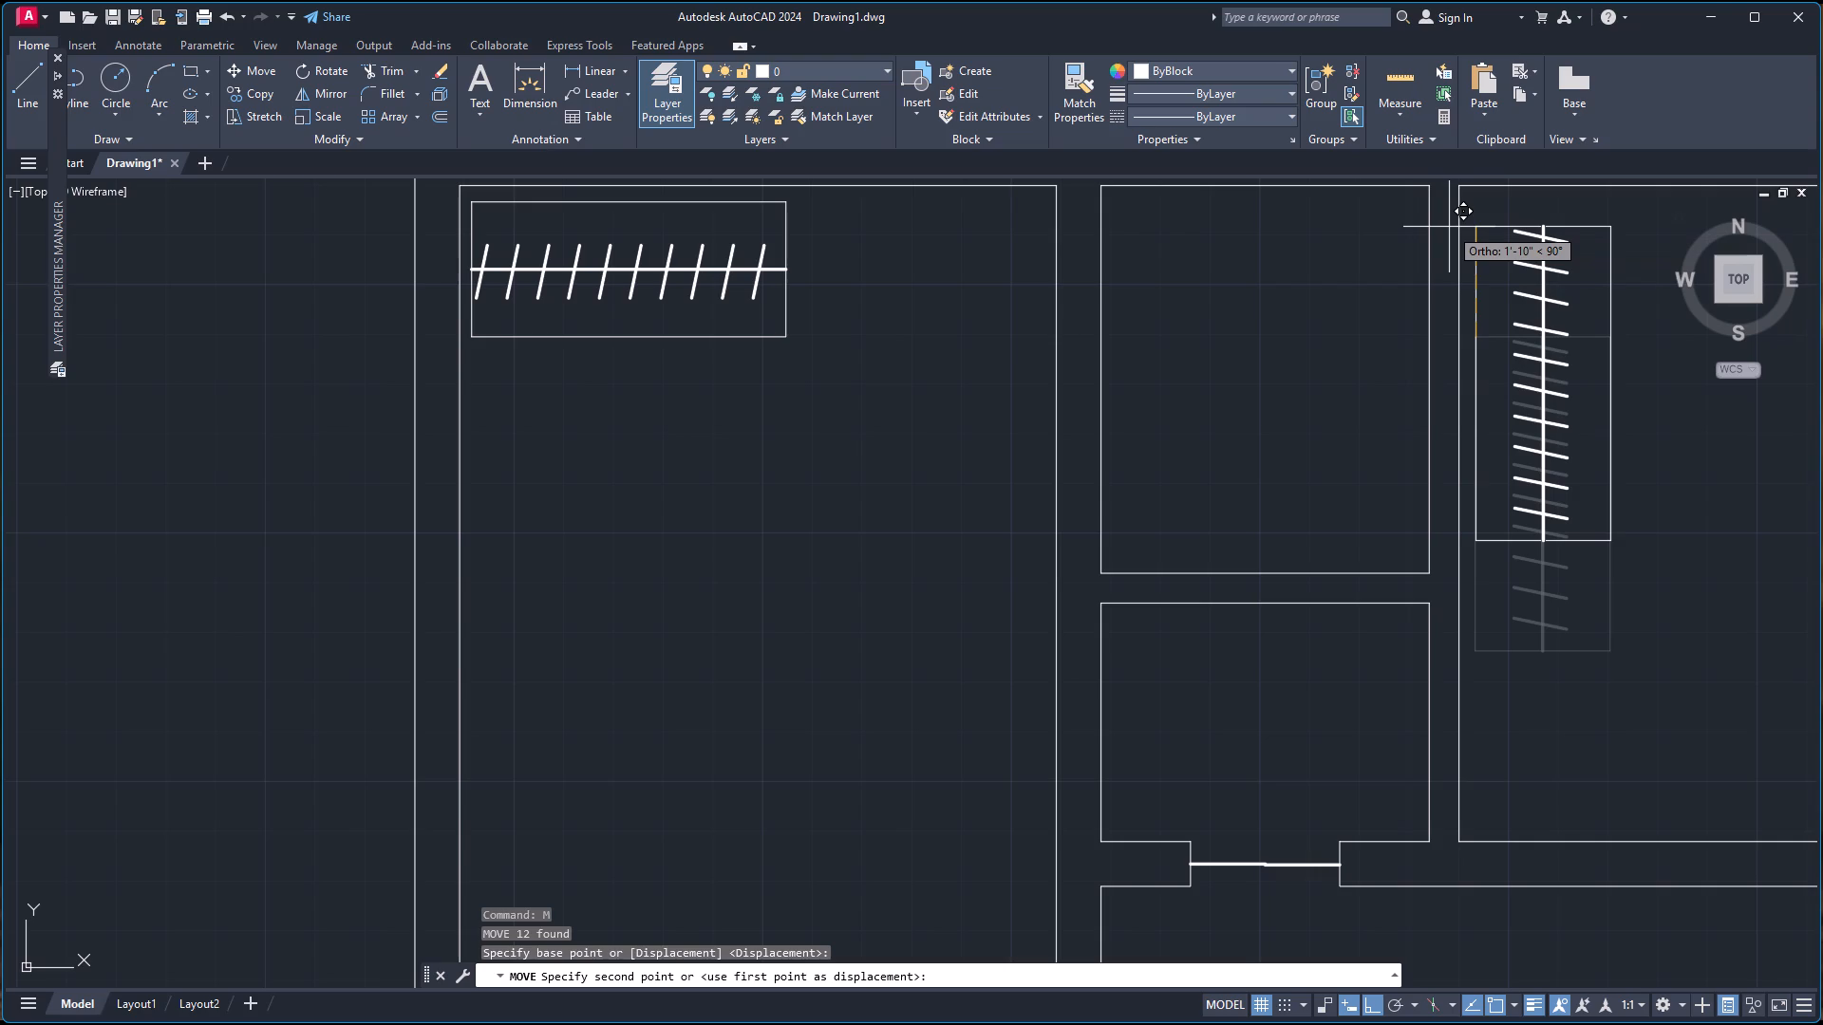
scroll(1479, 201, up, 3)
scroll(1475, 204, down, 4)
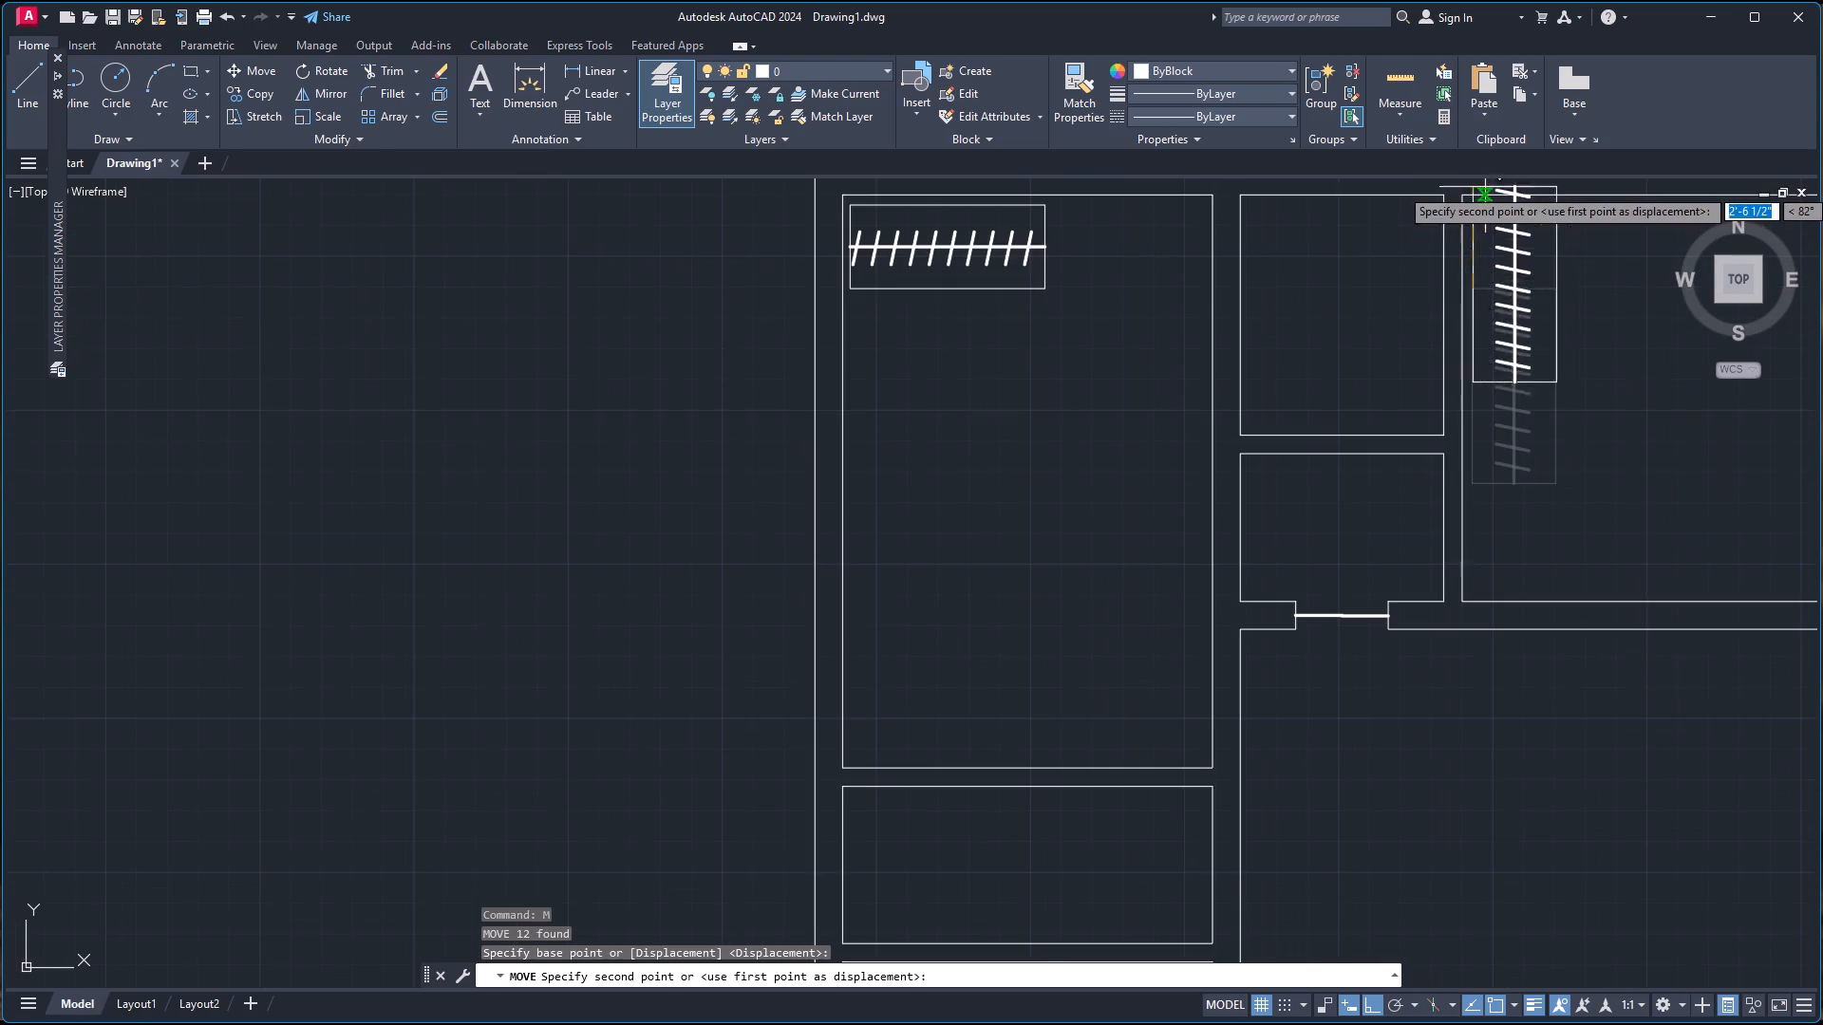
scroll(1485, 185, up, 5)
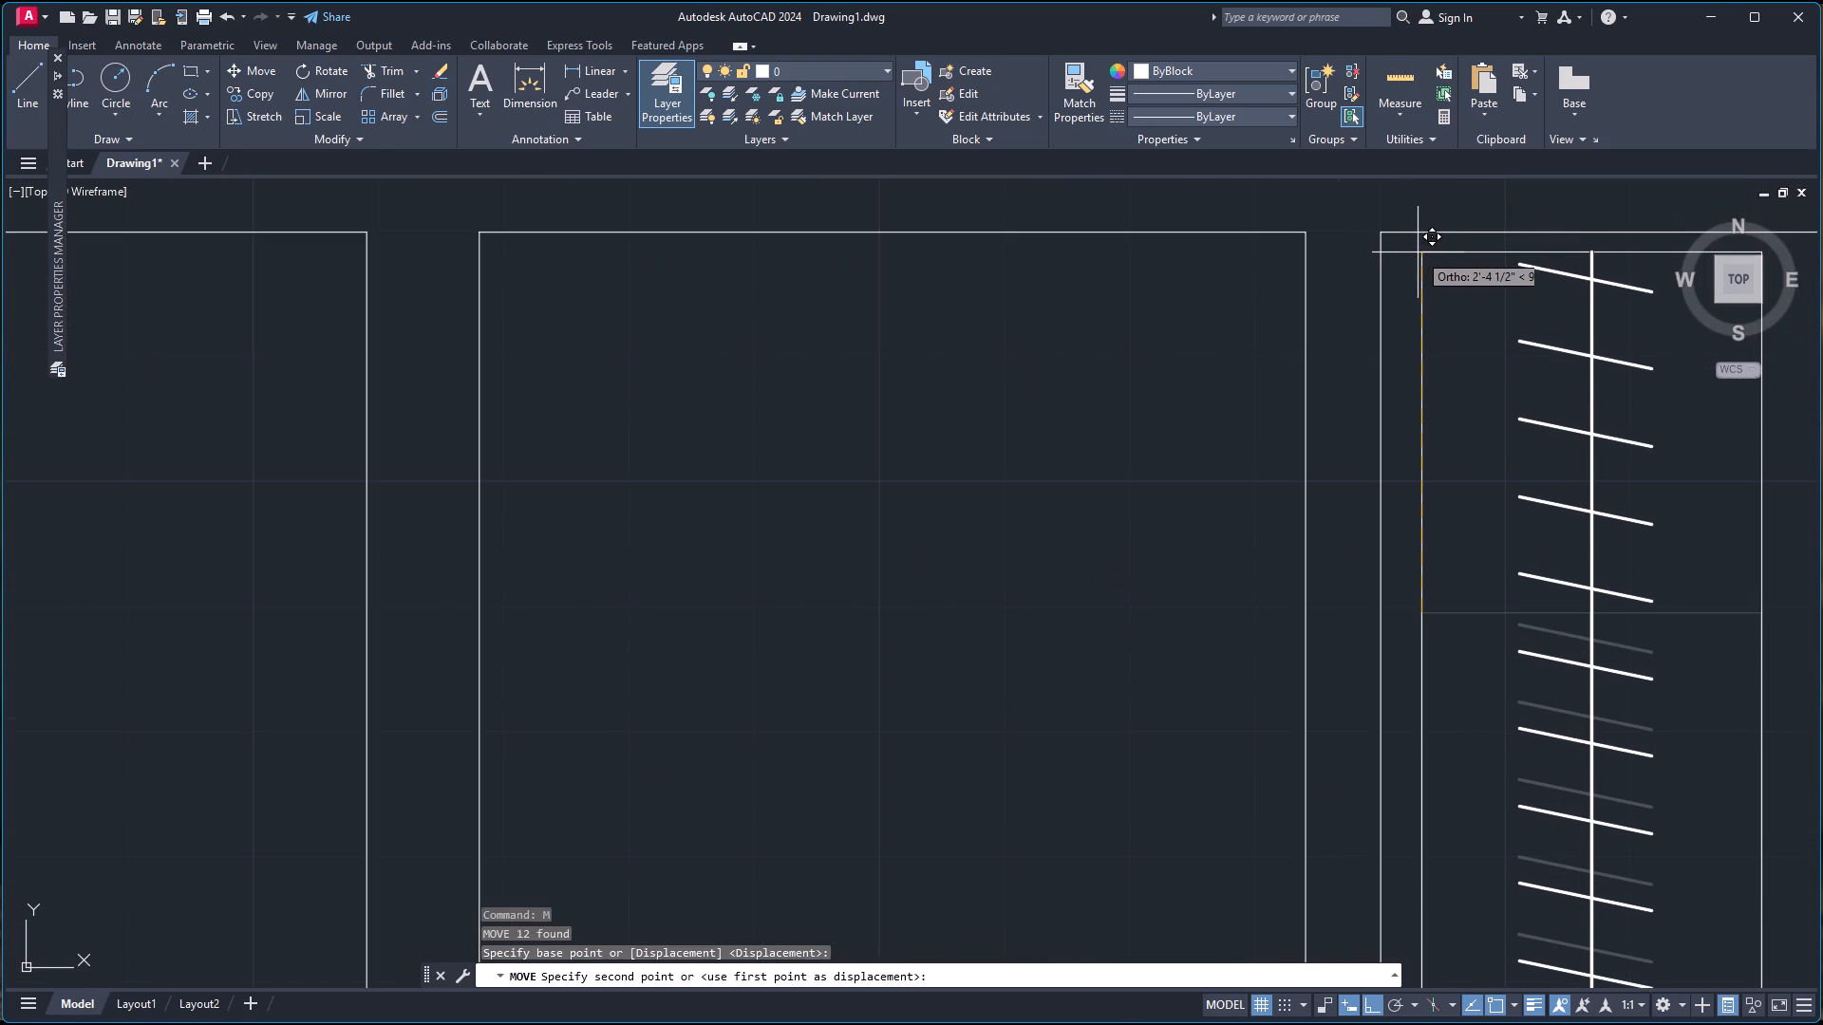
click(1419, 254)
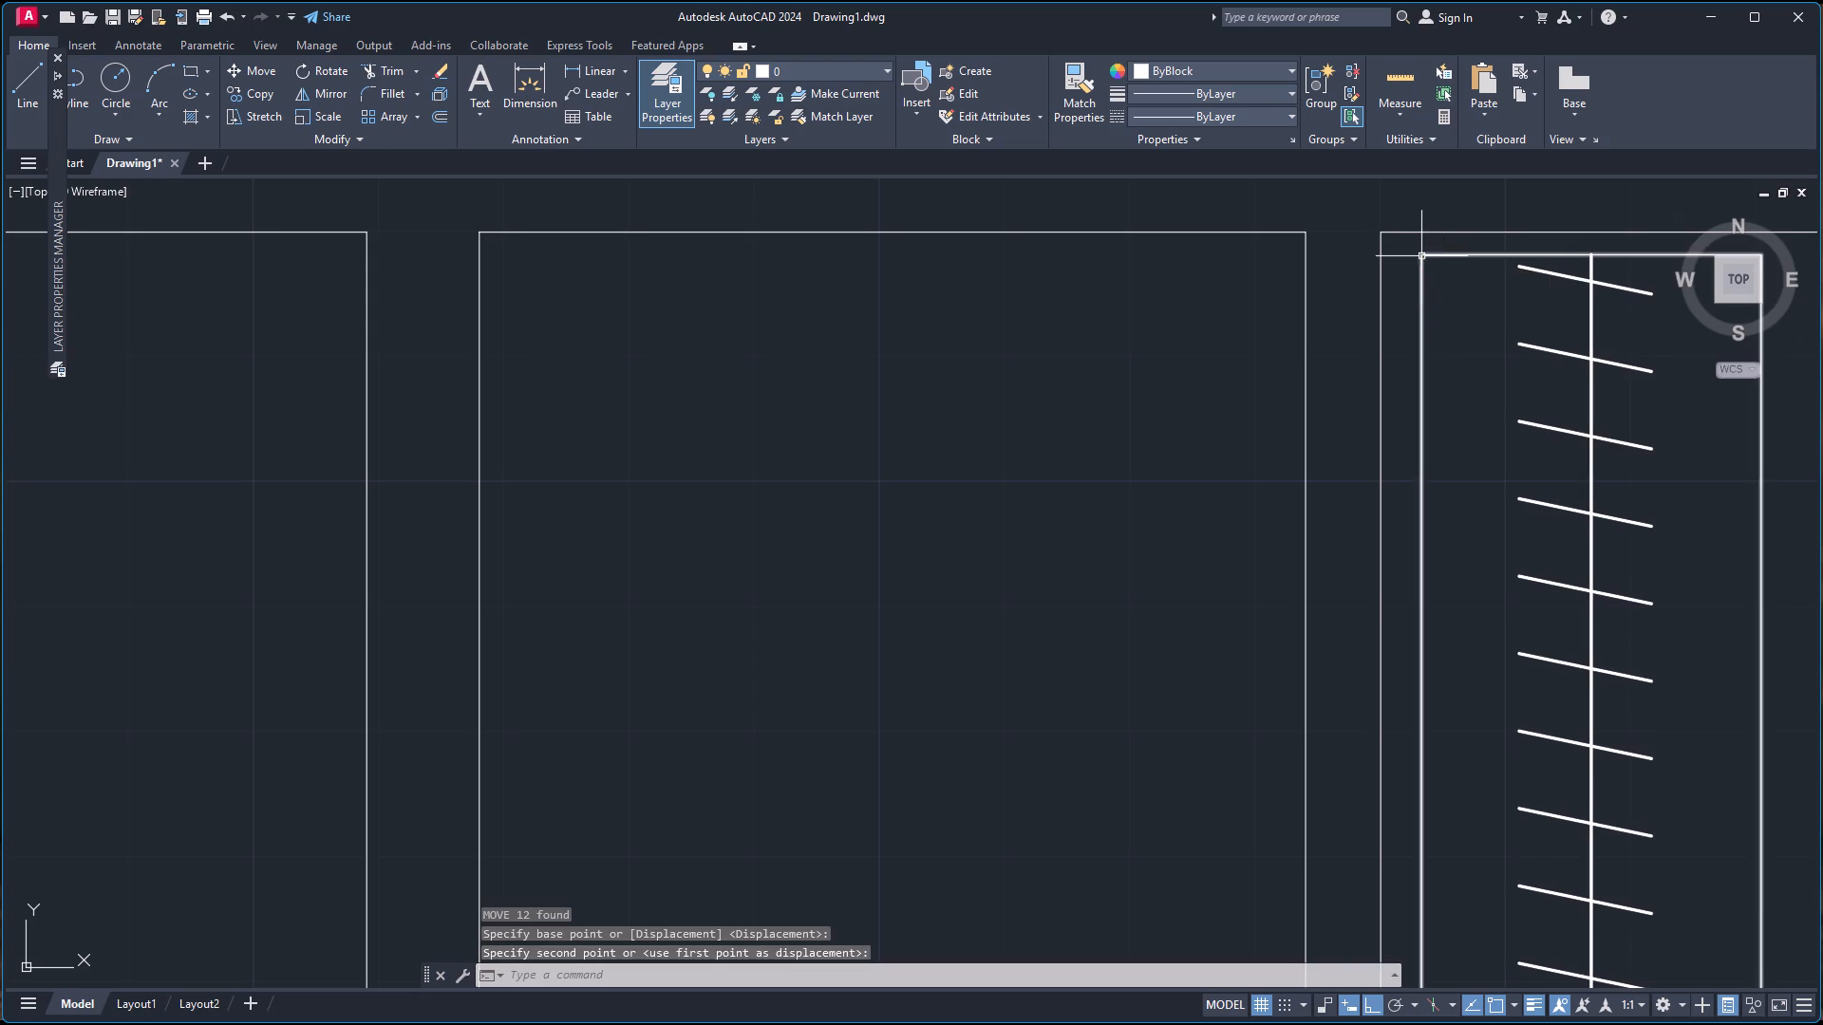
Shorten the rotated wardrobe's rectangular outline by stretching its bottom edge up about 2'-0".
scroll(1433, 289, down, 6)
scroll(1470, 359, up, 3)
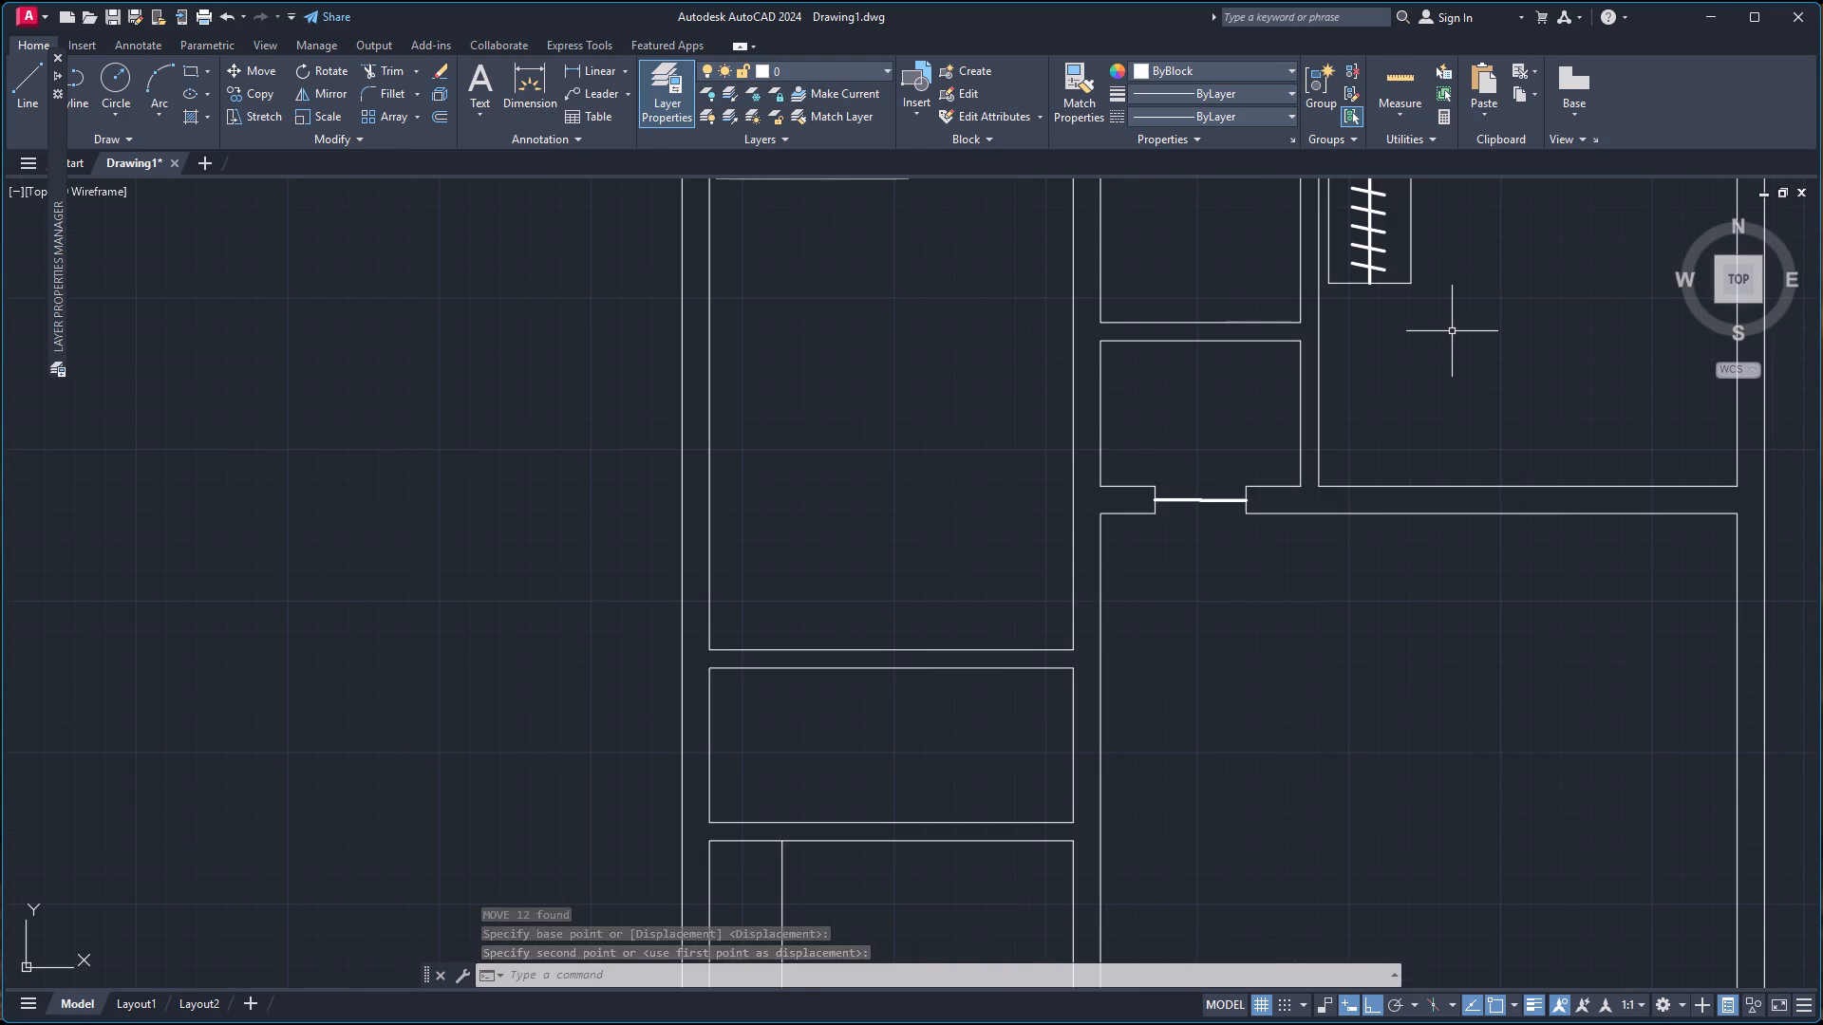
scroll(1452, 319, down, 2)
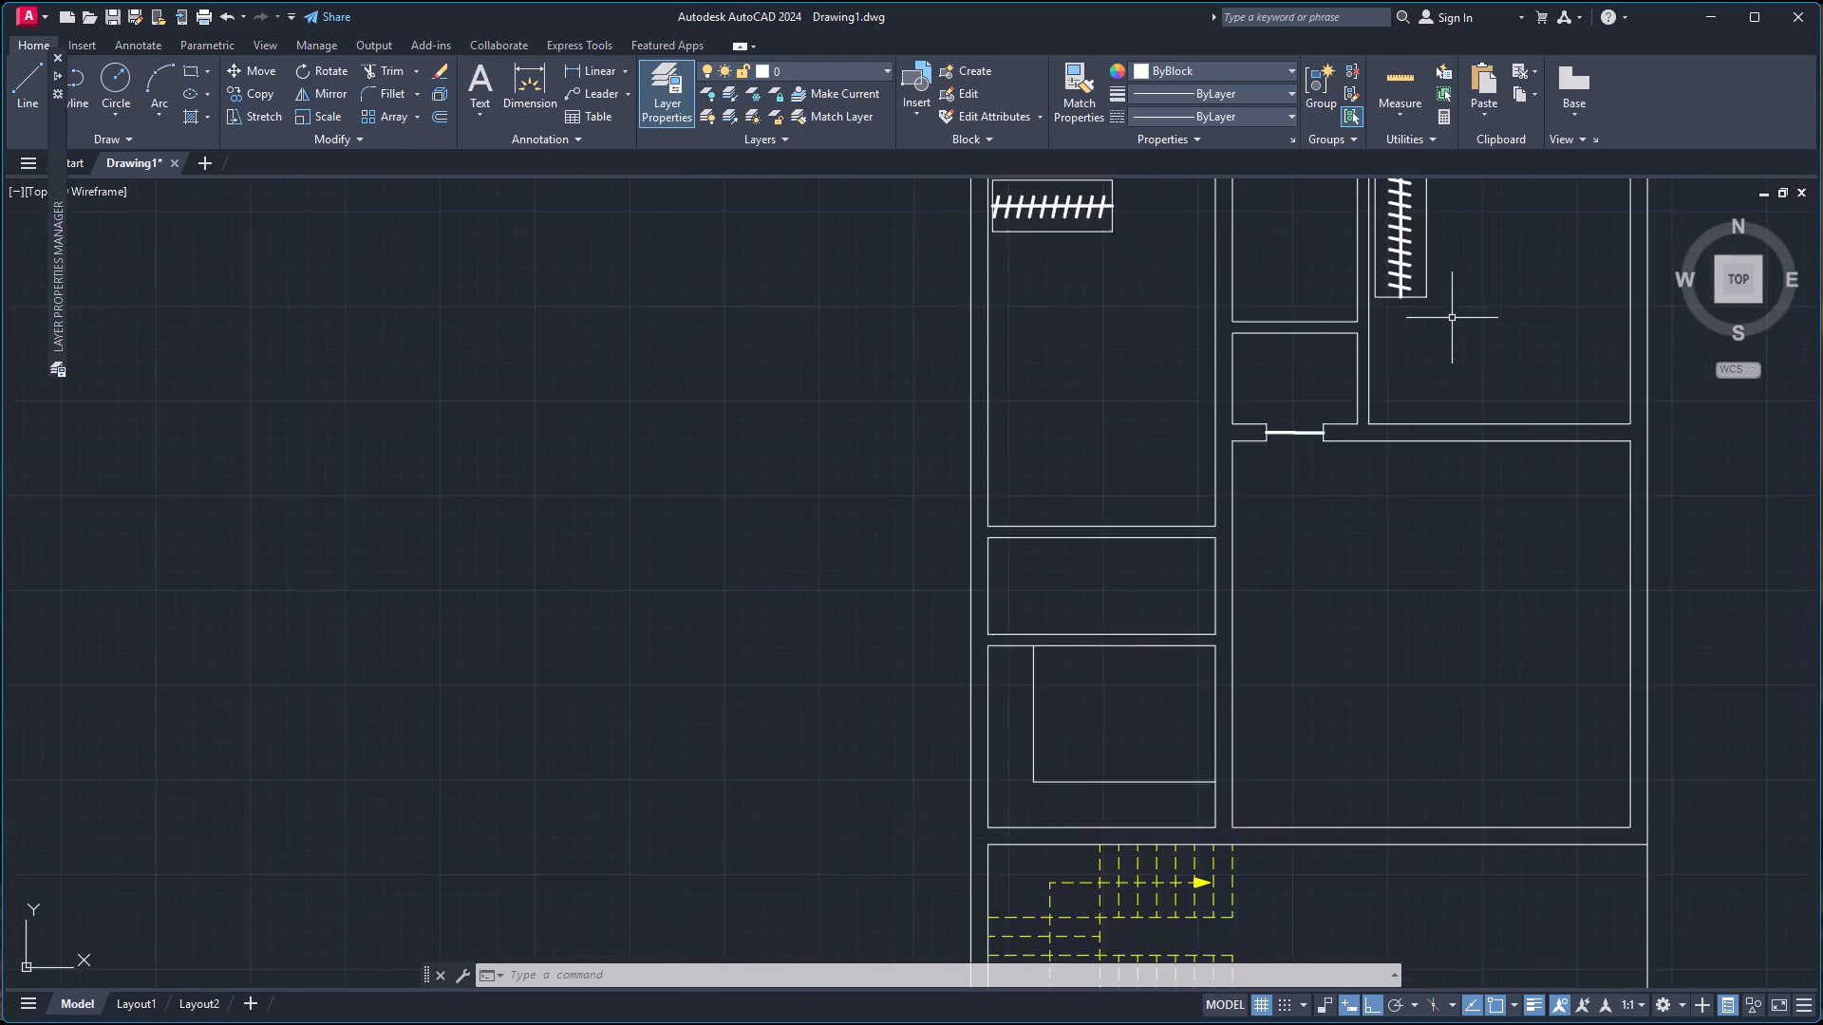
scroll(1452, 318, down, 1)
scroll(1441, 229, up, 4)
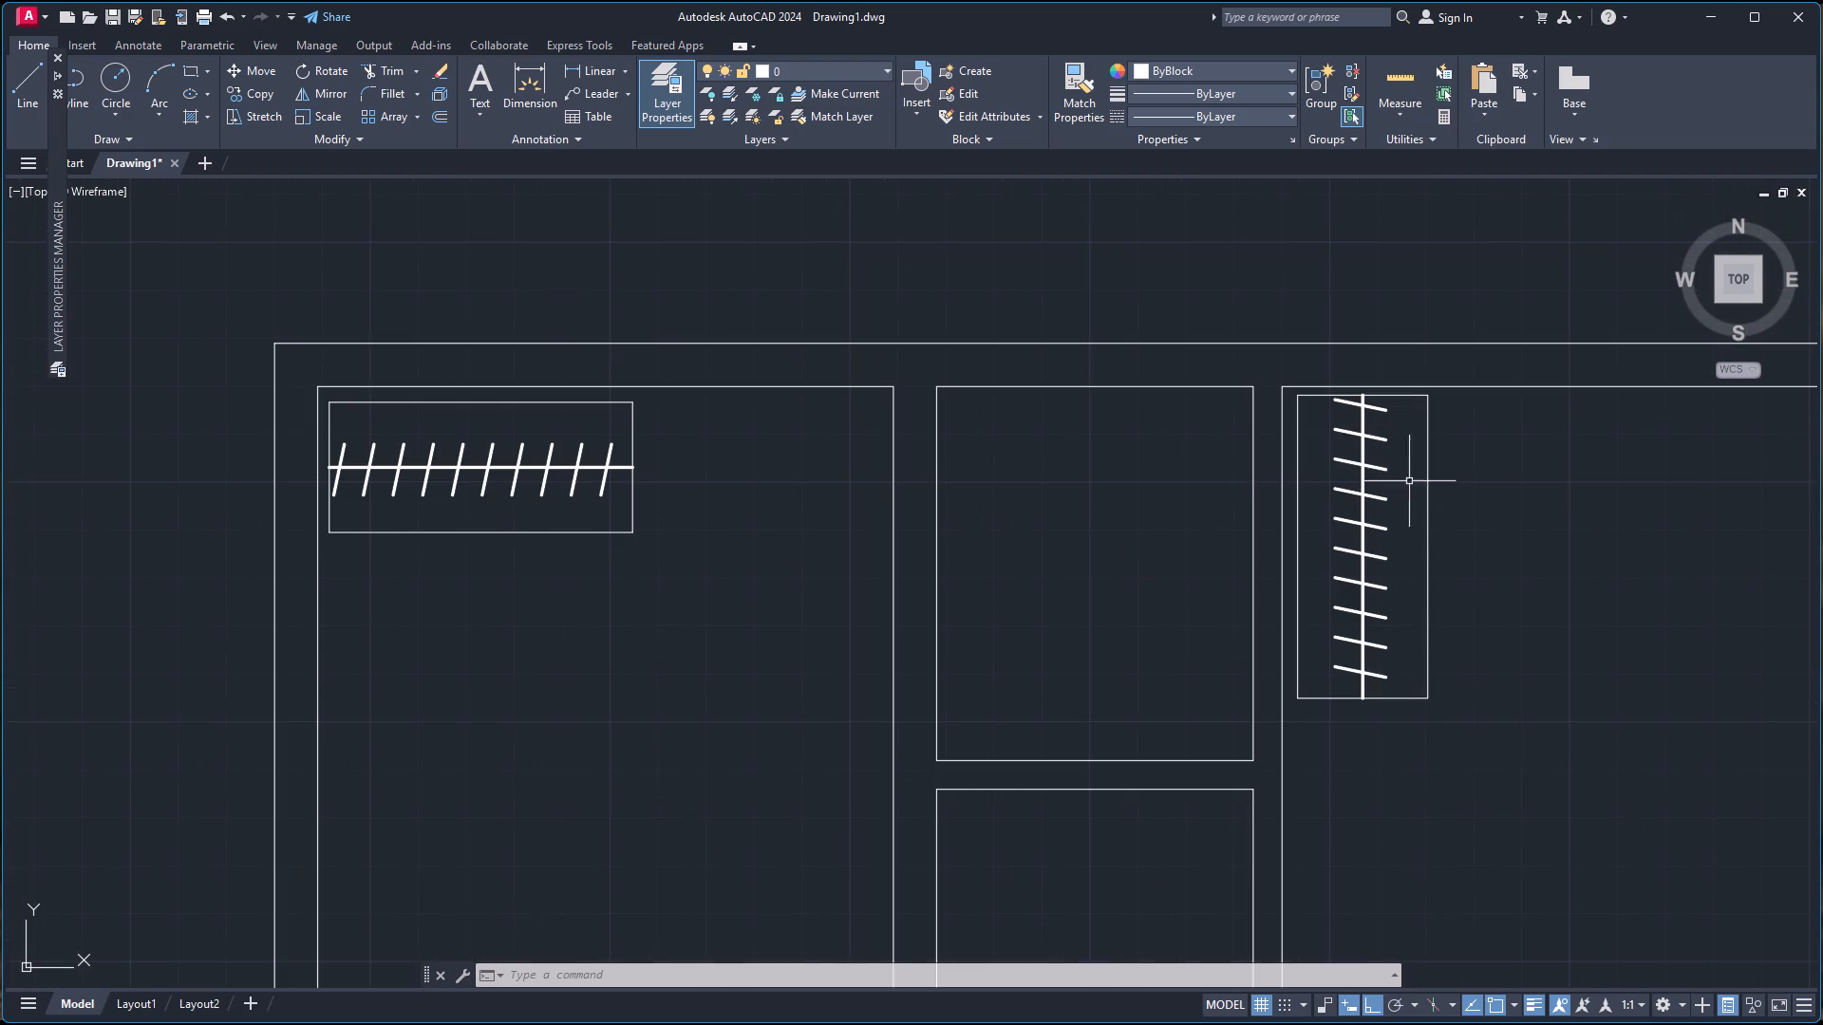
click(1429, 692)
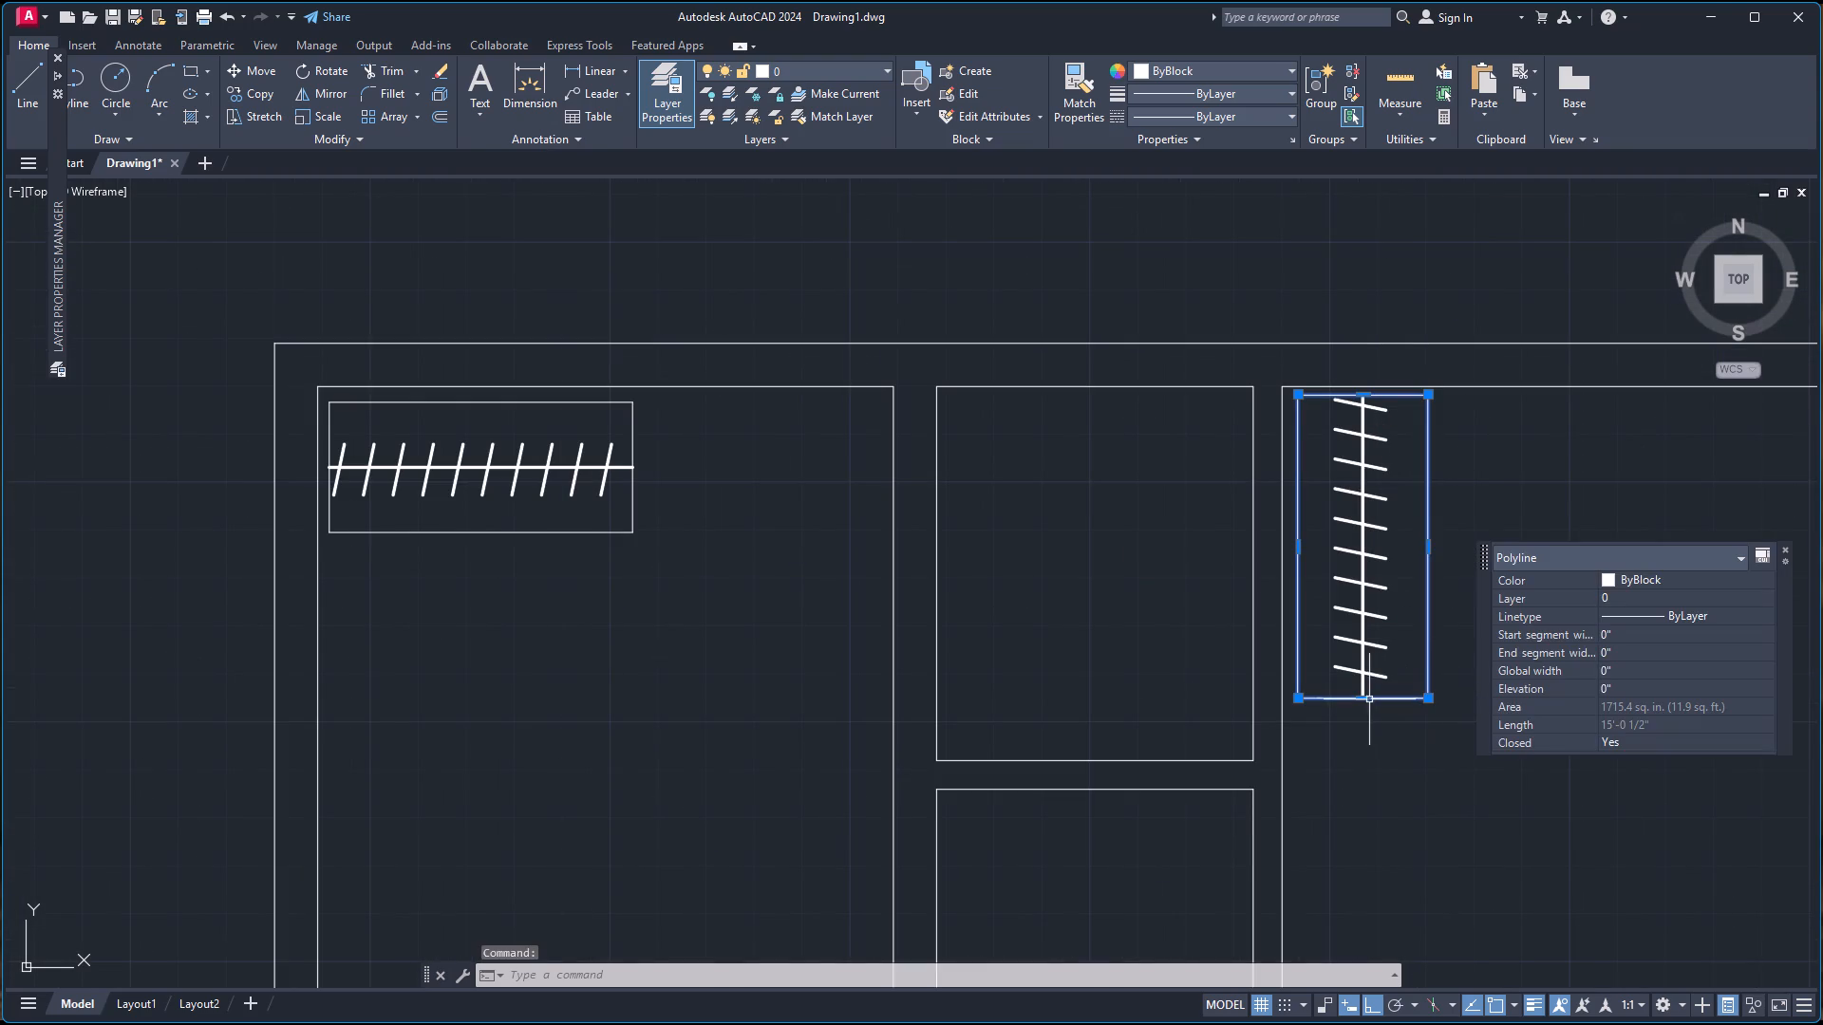
click(1363, 702)
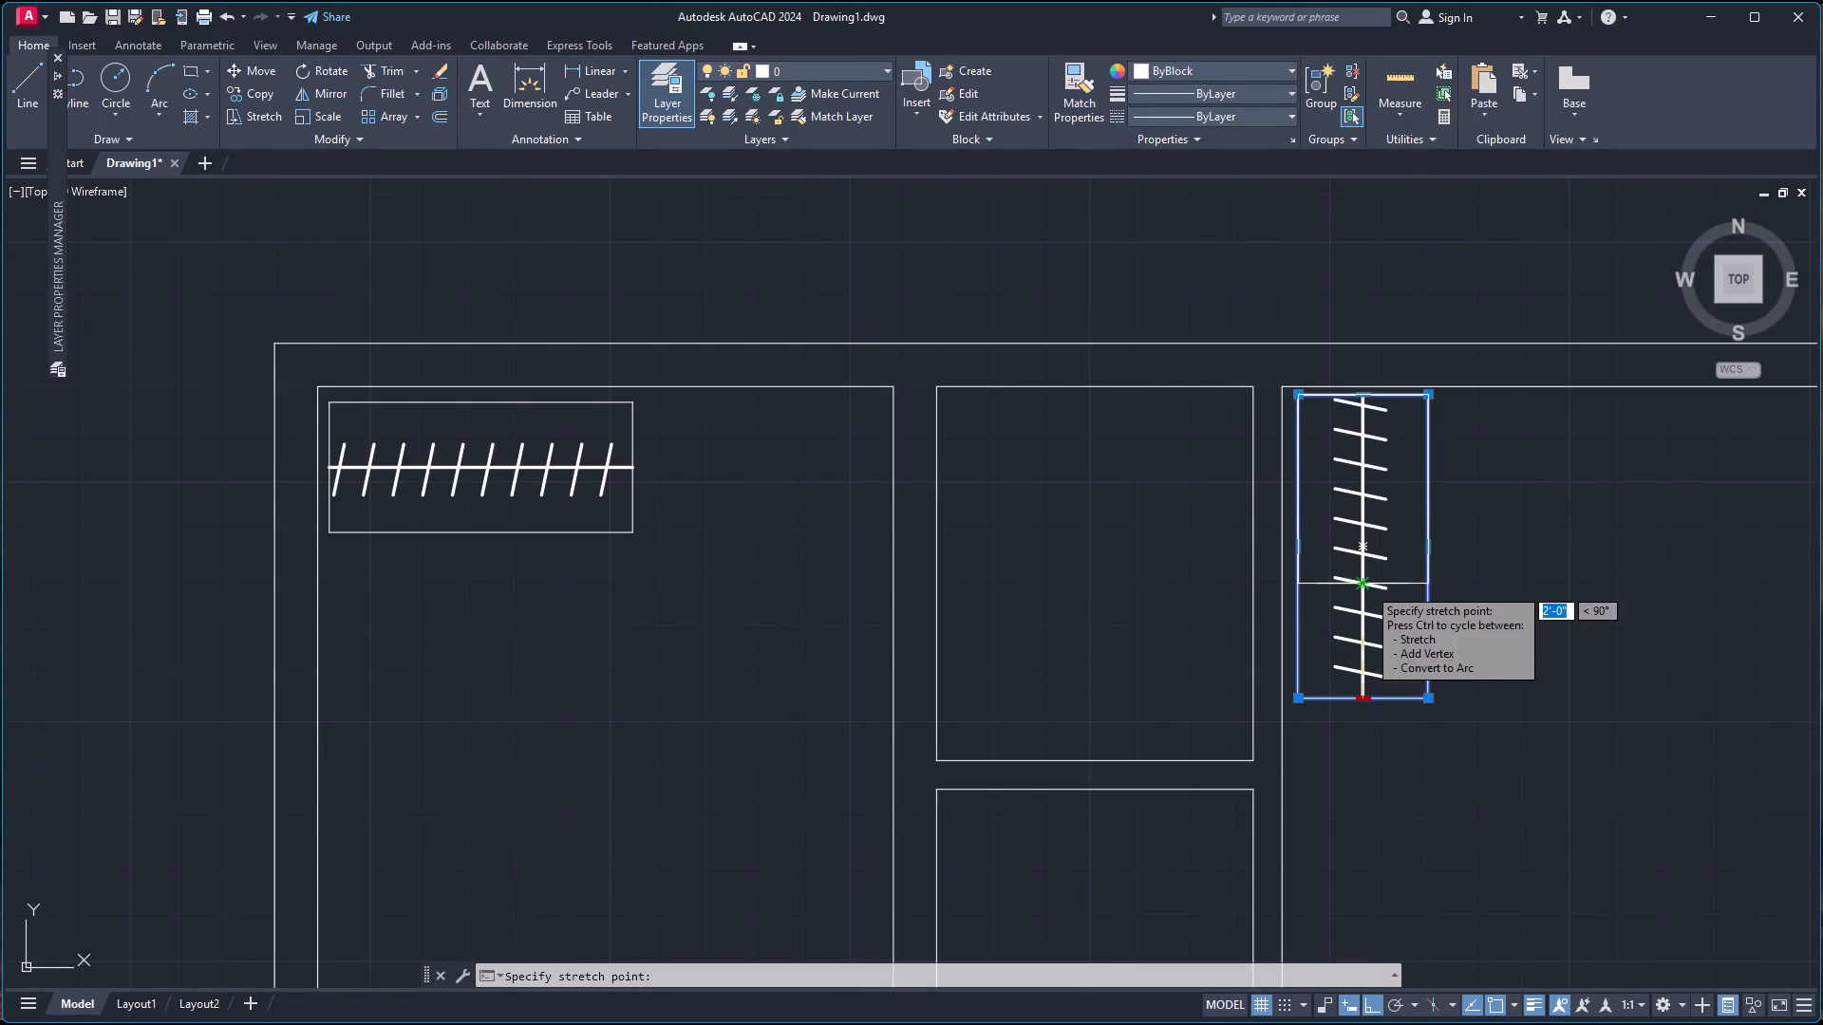
click(1367, 586)
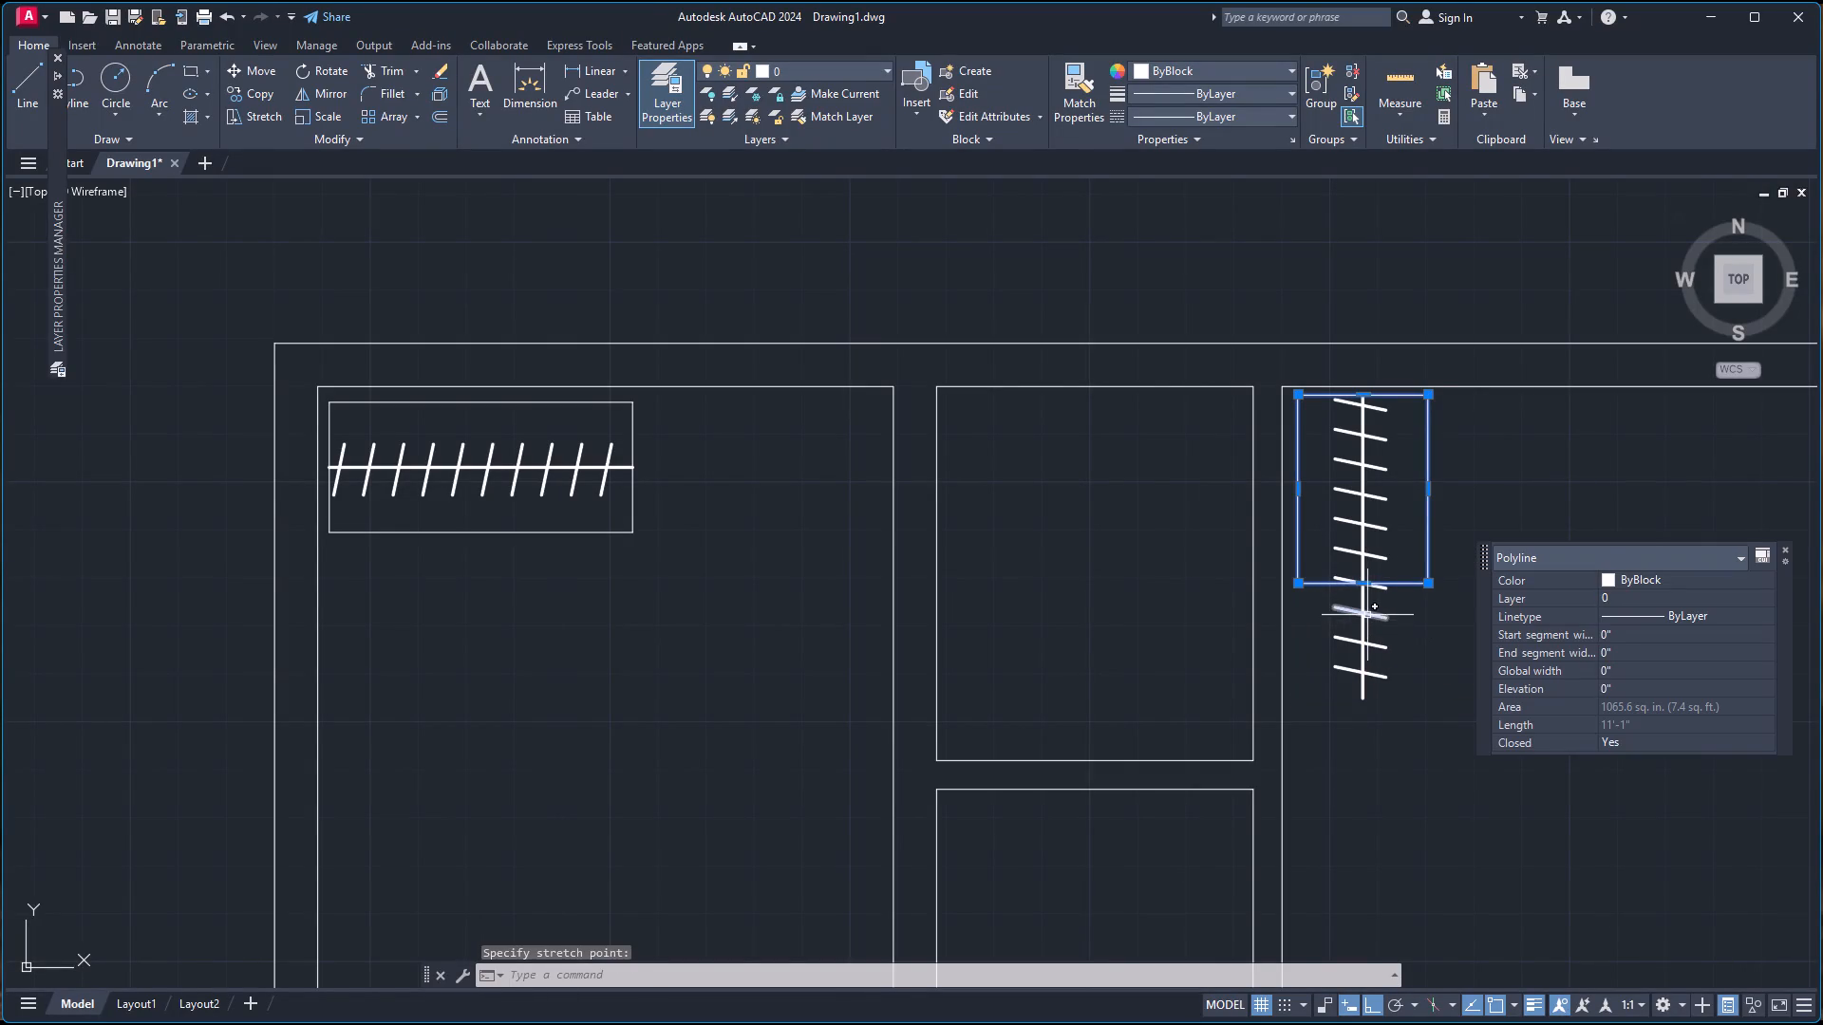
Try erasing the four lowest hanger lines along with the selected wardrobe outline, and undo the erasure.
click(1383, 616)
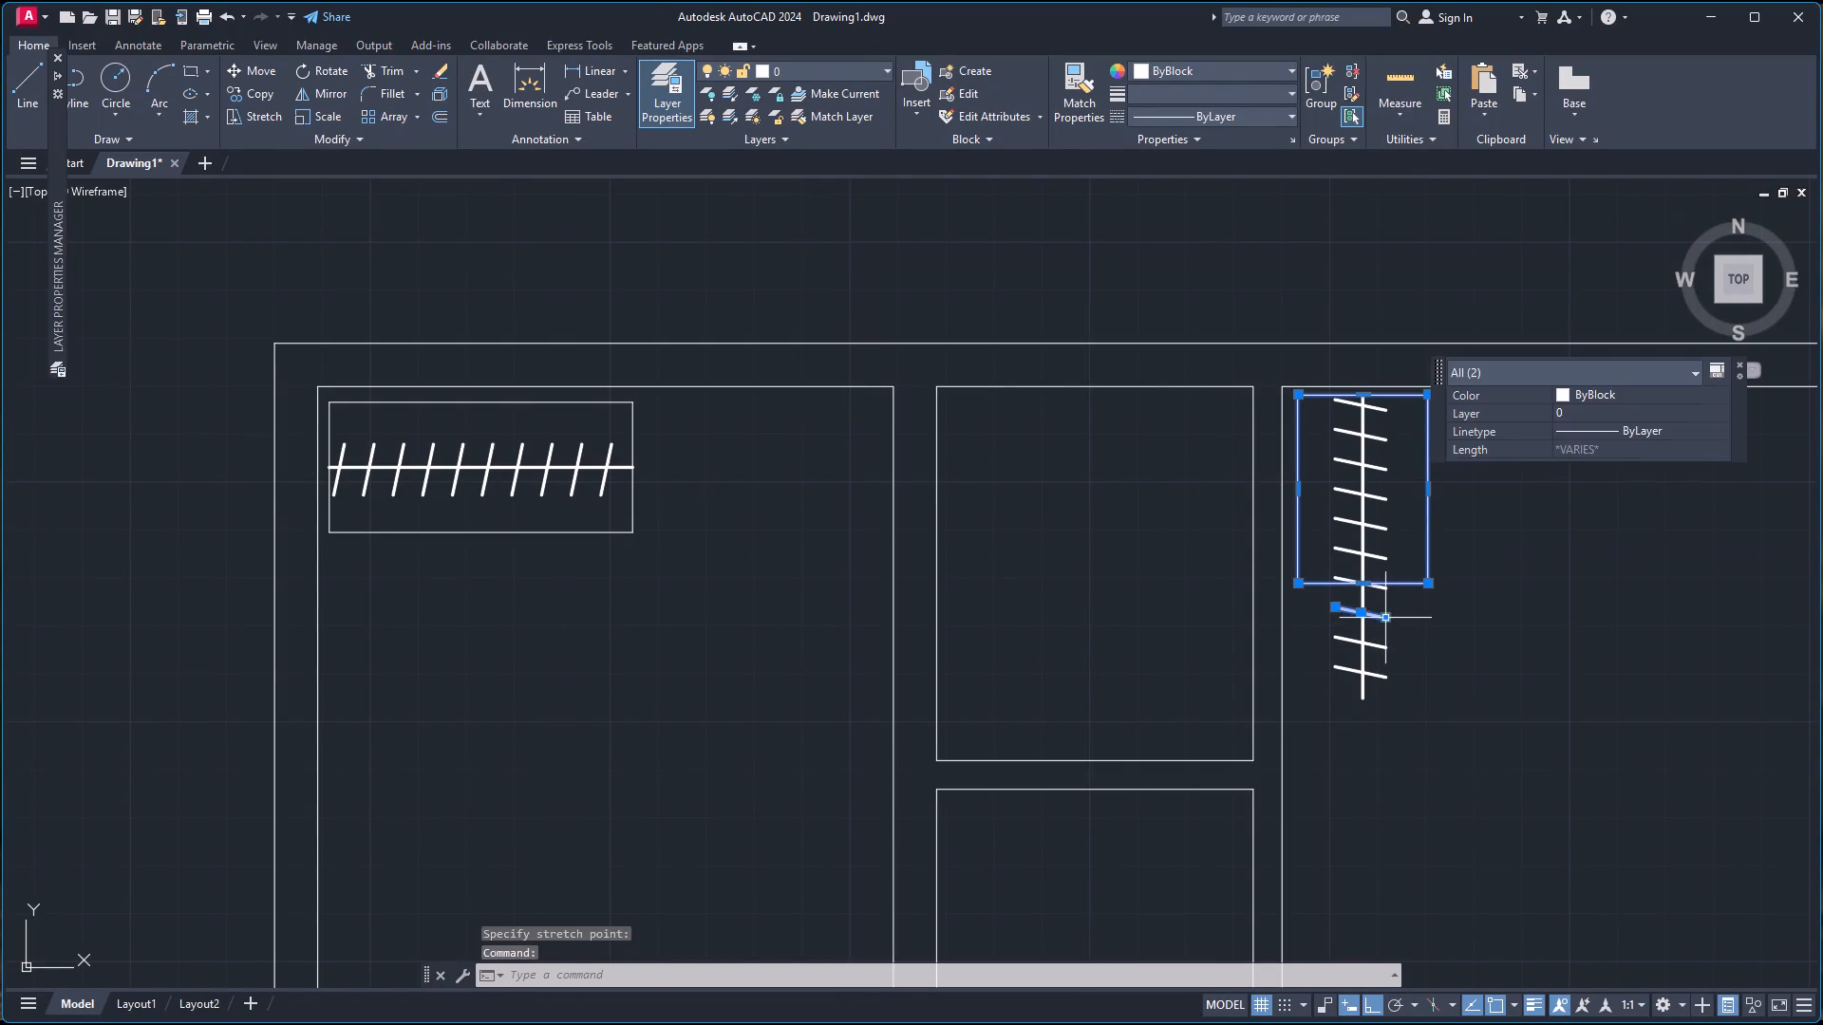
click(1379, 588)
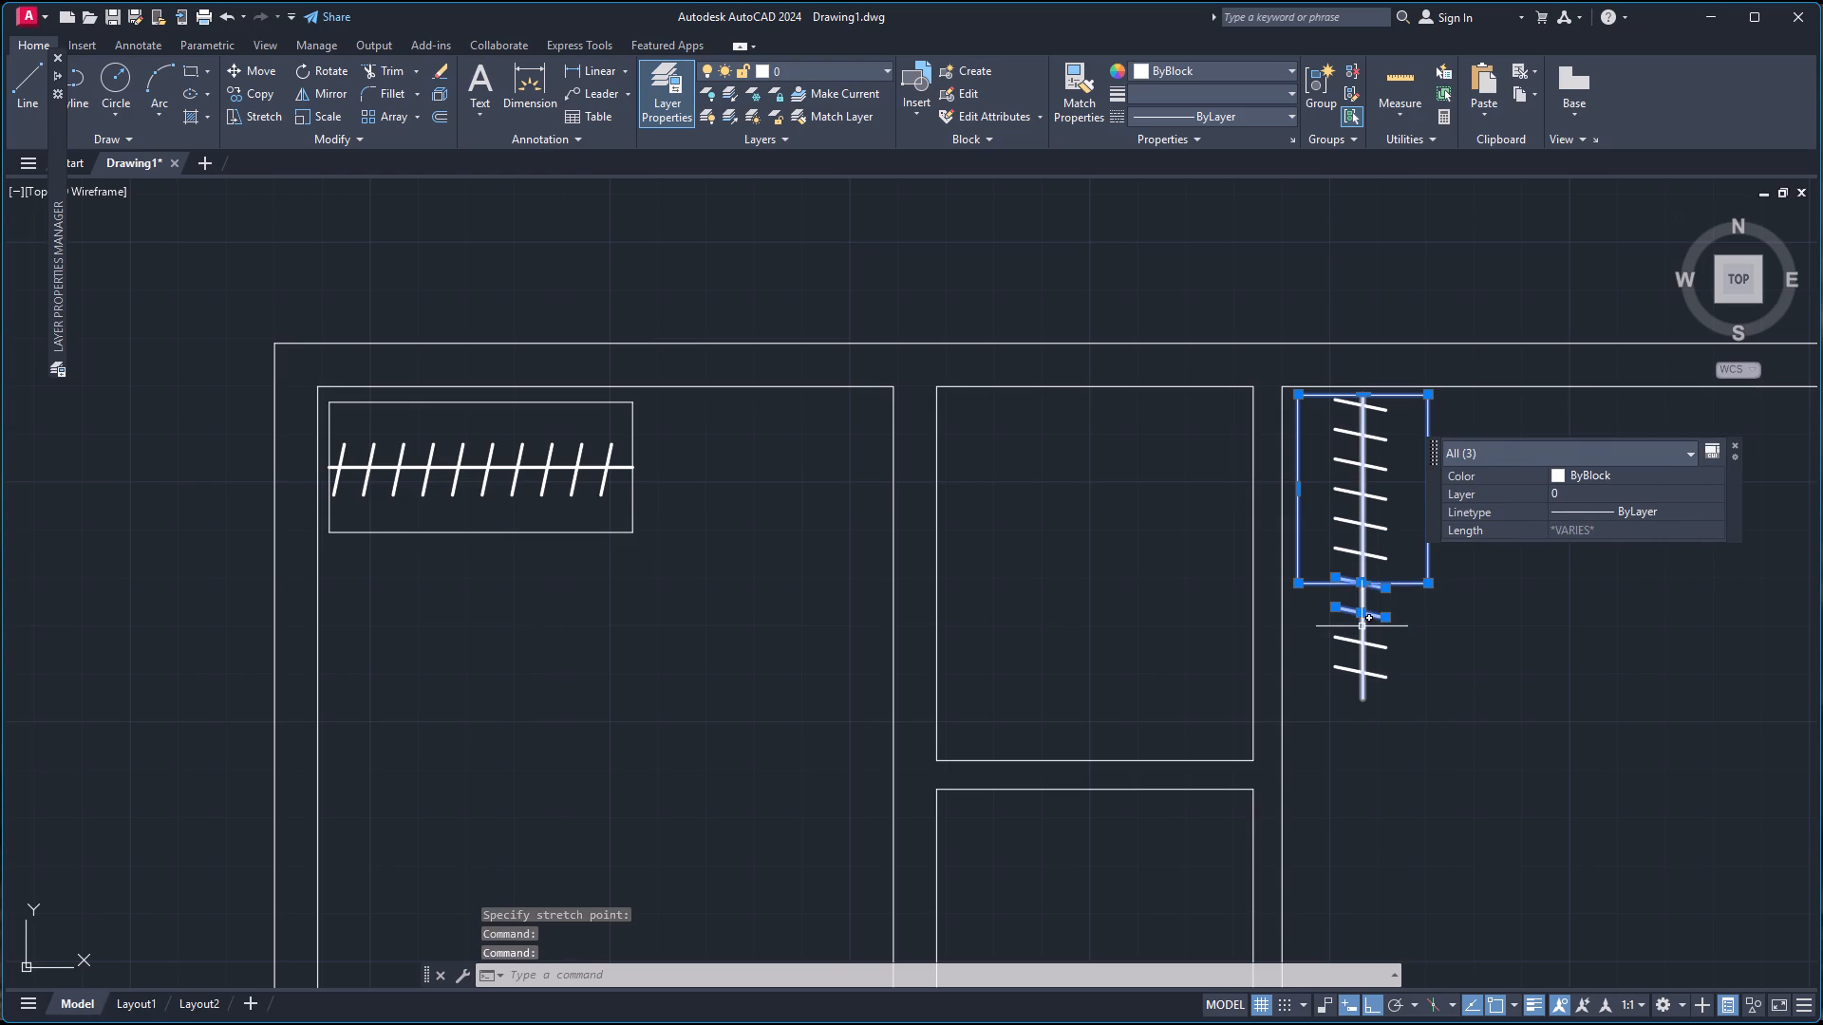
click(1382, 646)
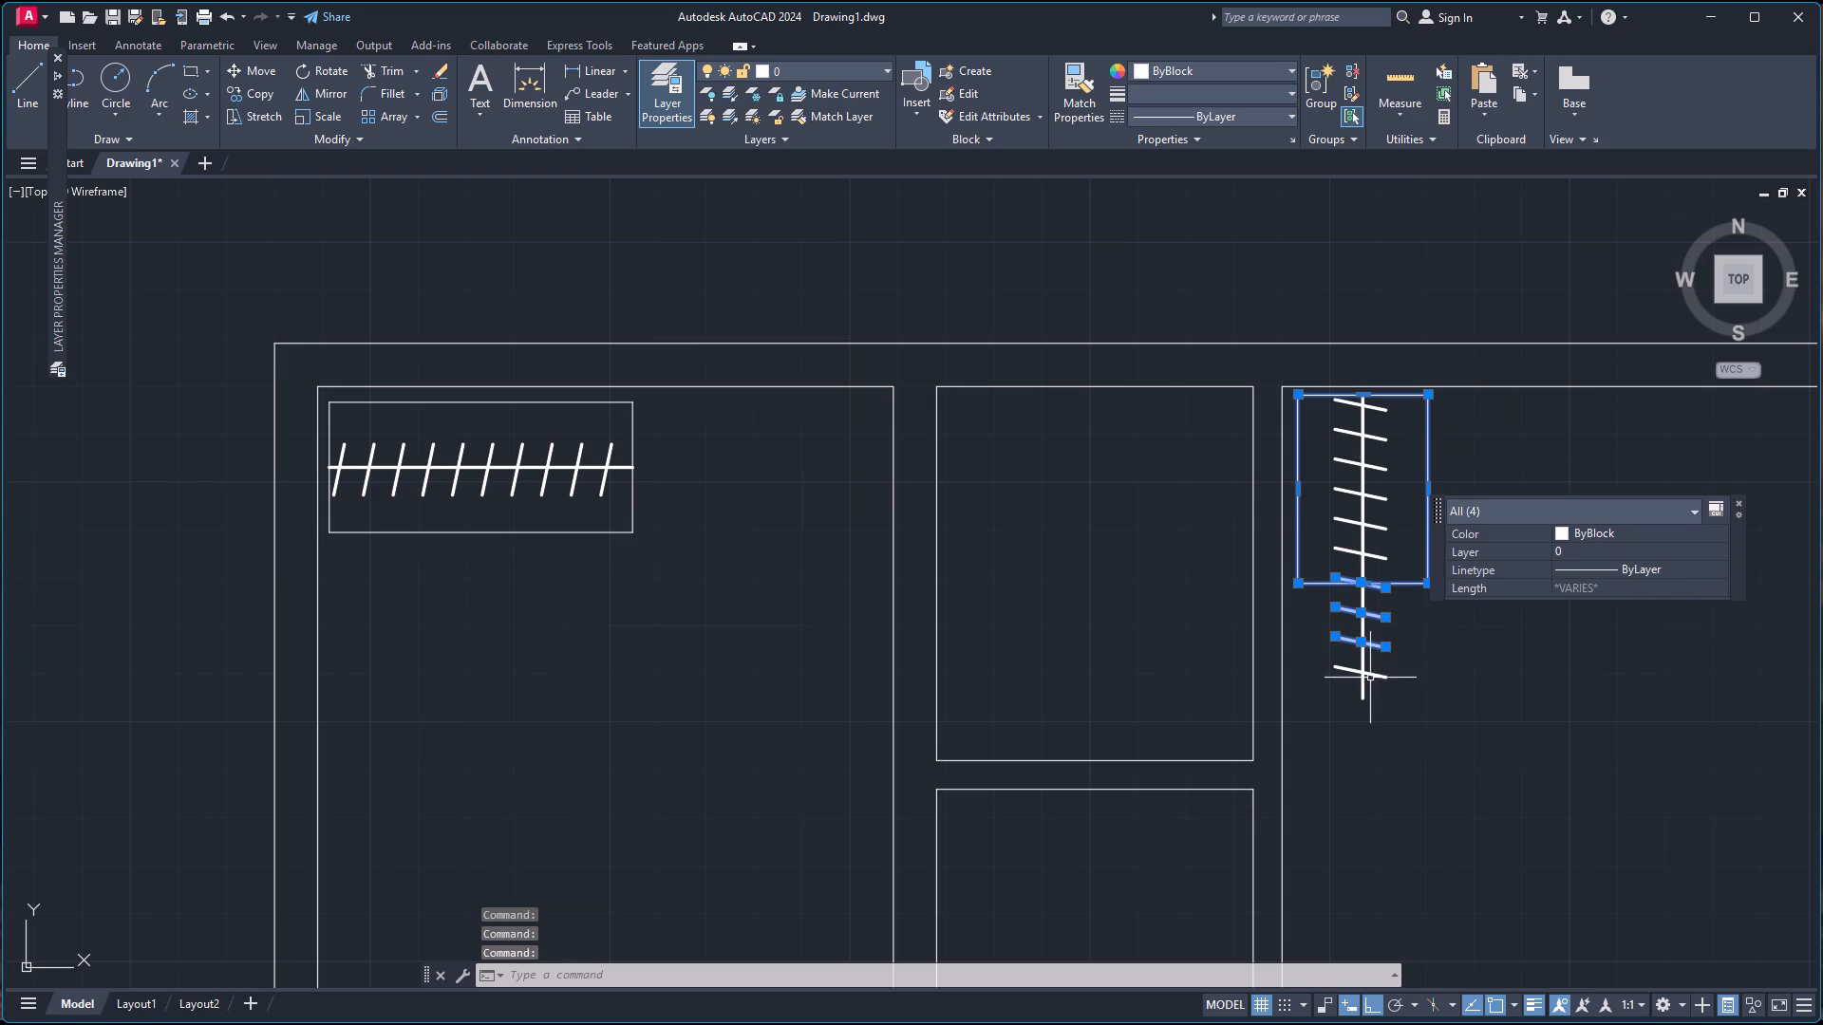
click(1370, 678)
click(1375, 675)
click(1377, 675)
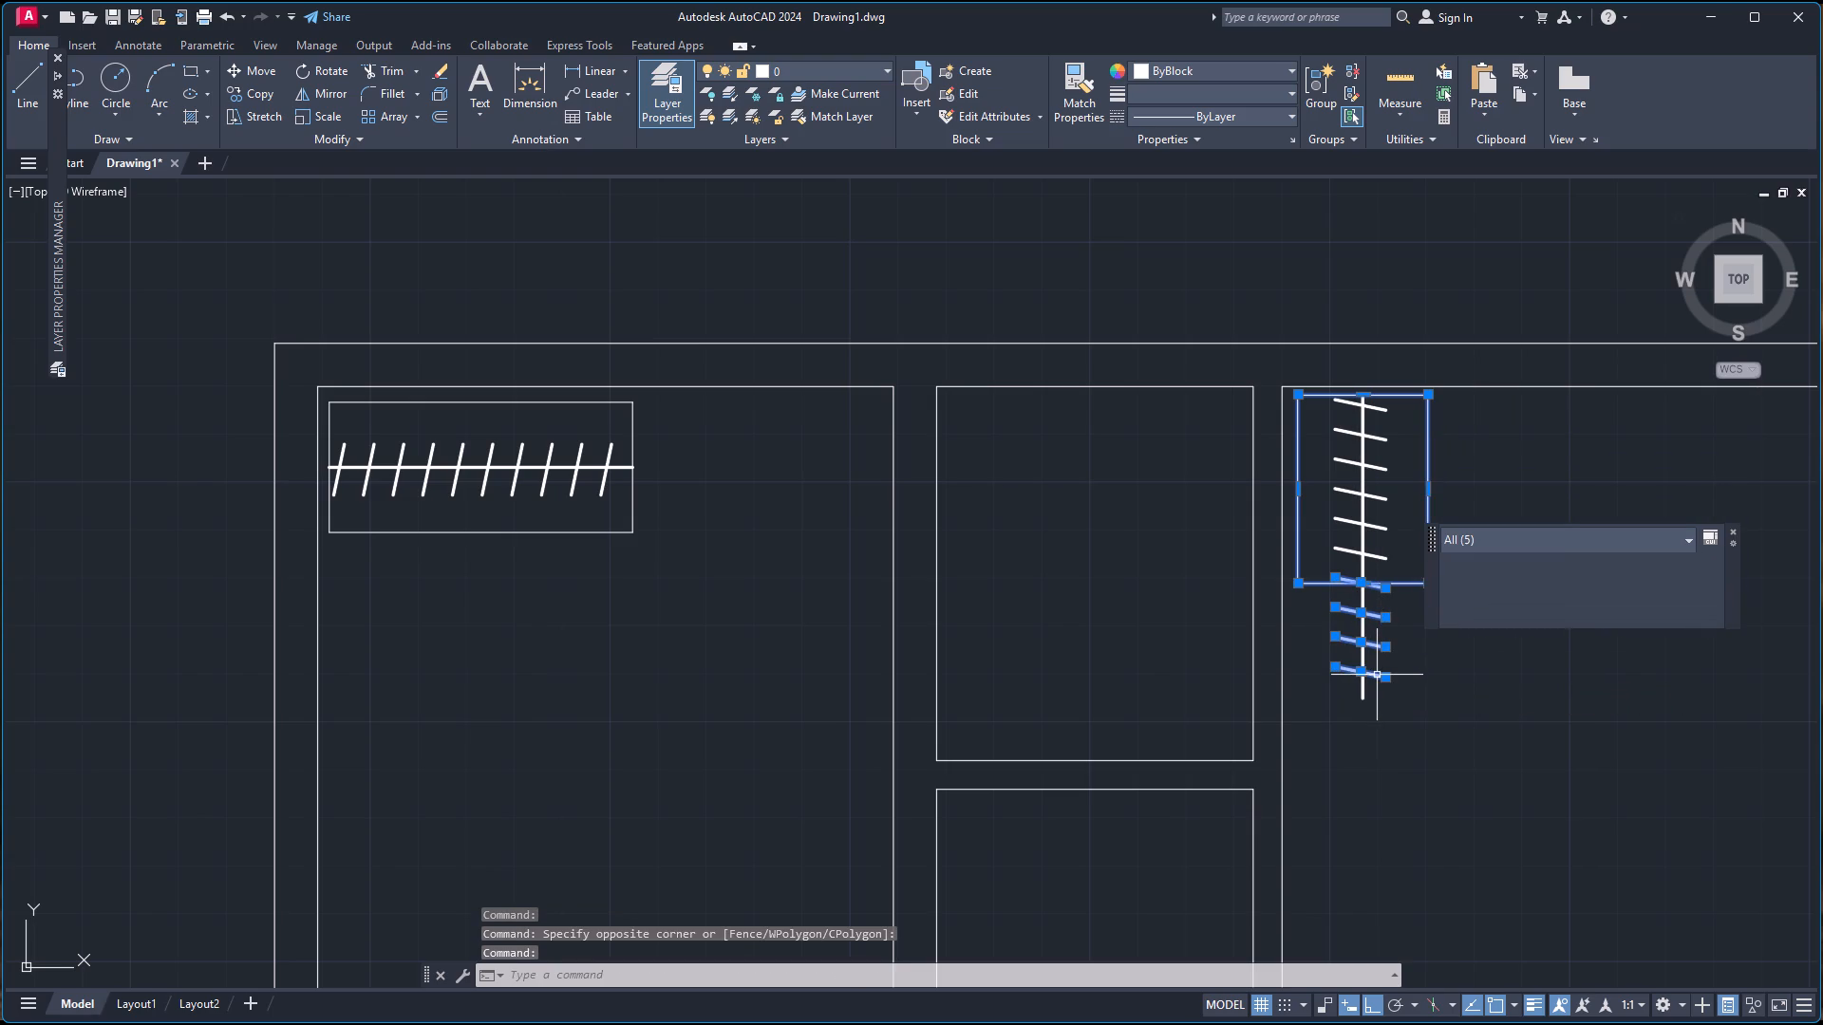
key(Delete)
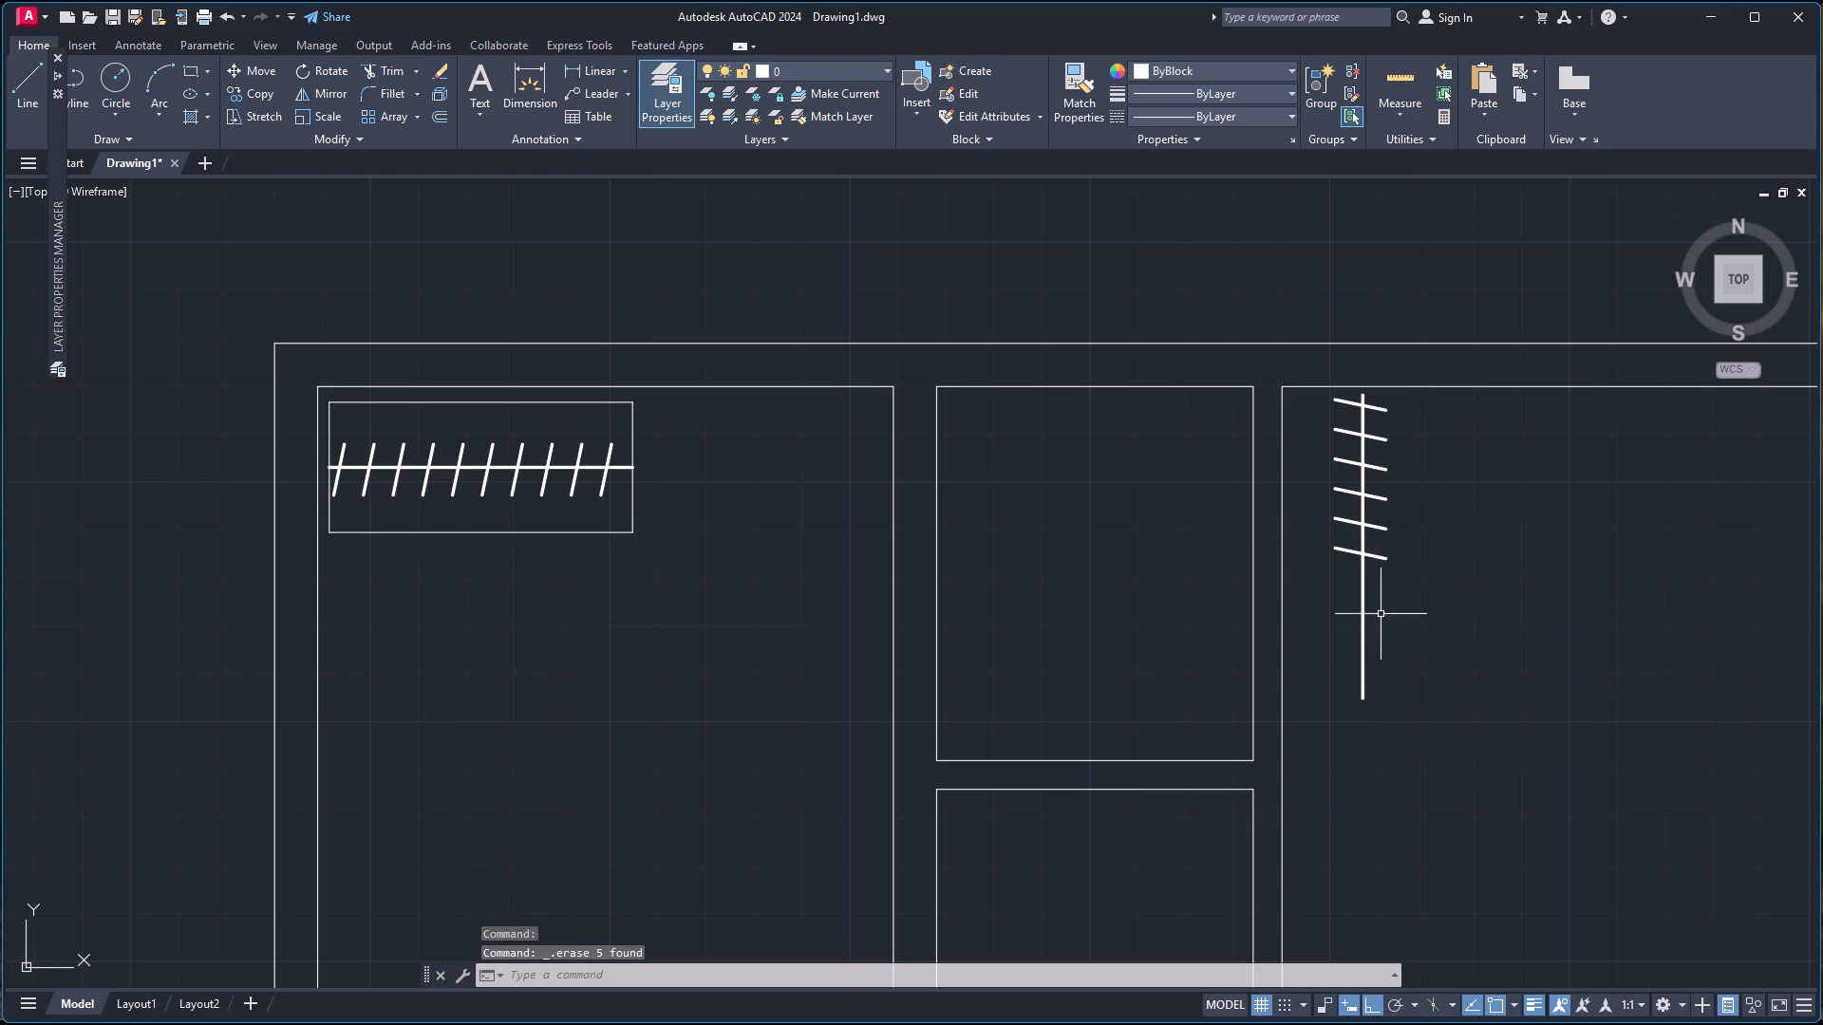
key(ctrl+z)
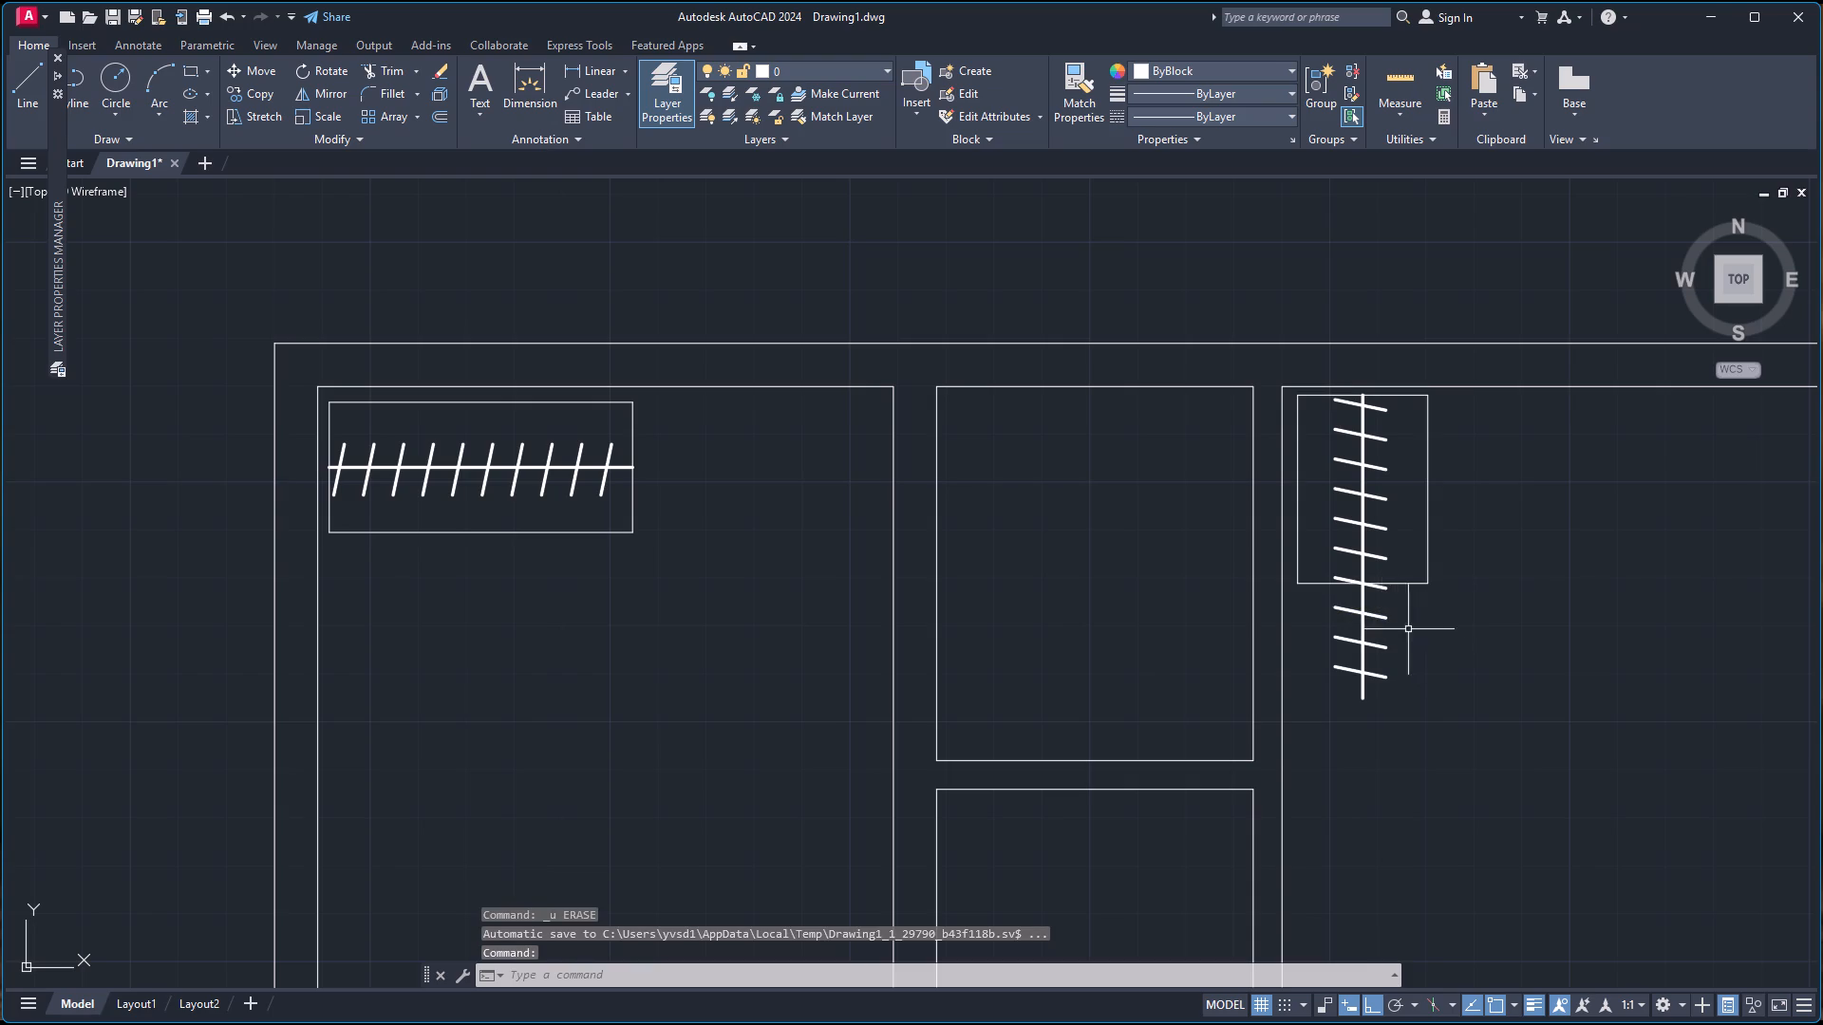
Erase only the four lowest hanger lines, on and below the shortened wardrobe's bottom edge.
click(1382, 588)
click(1372, 615)
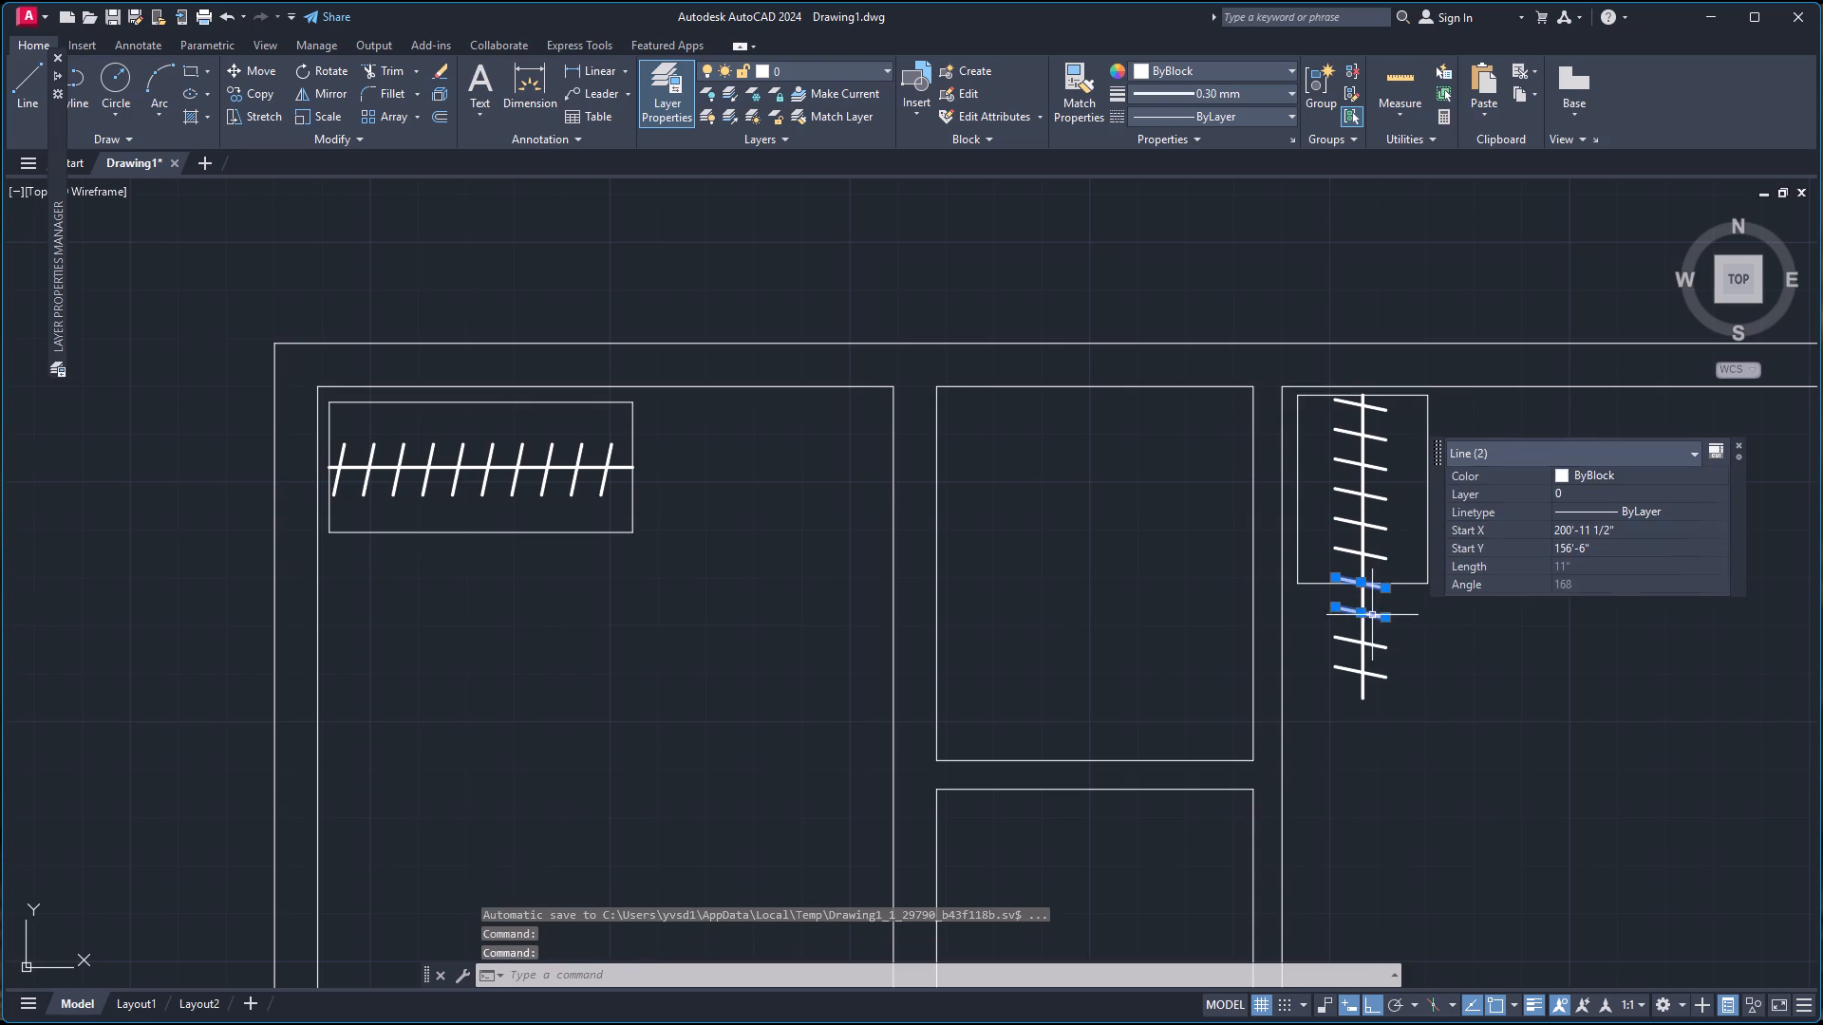
click(1369, 646)
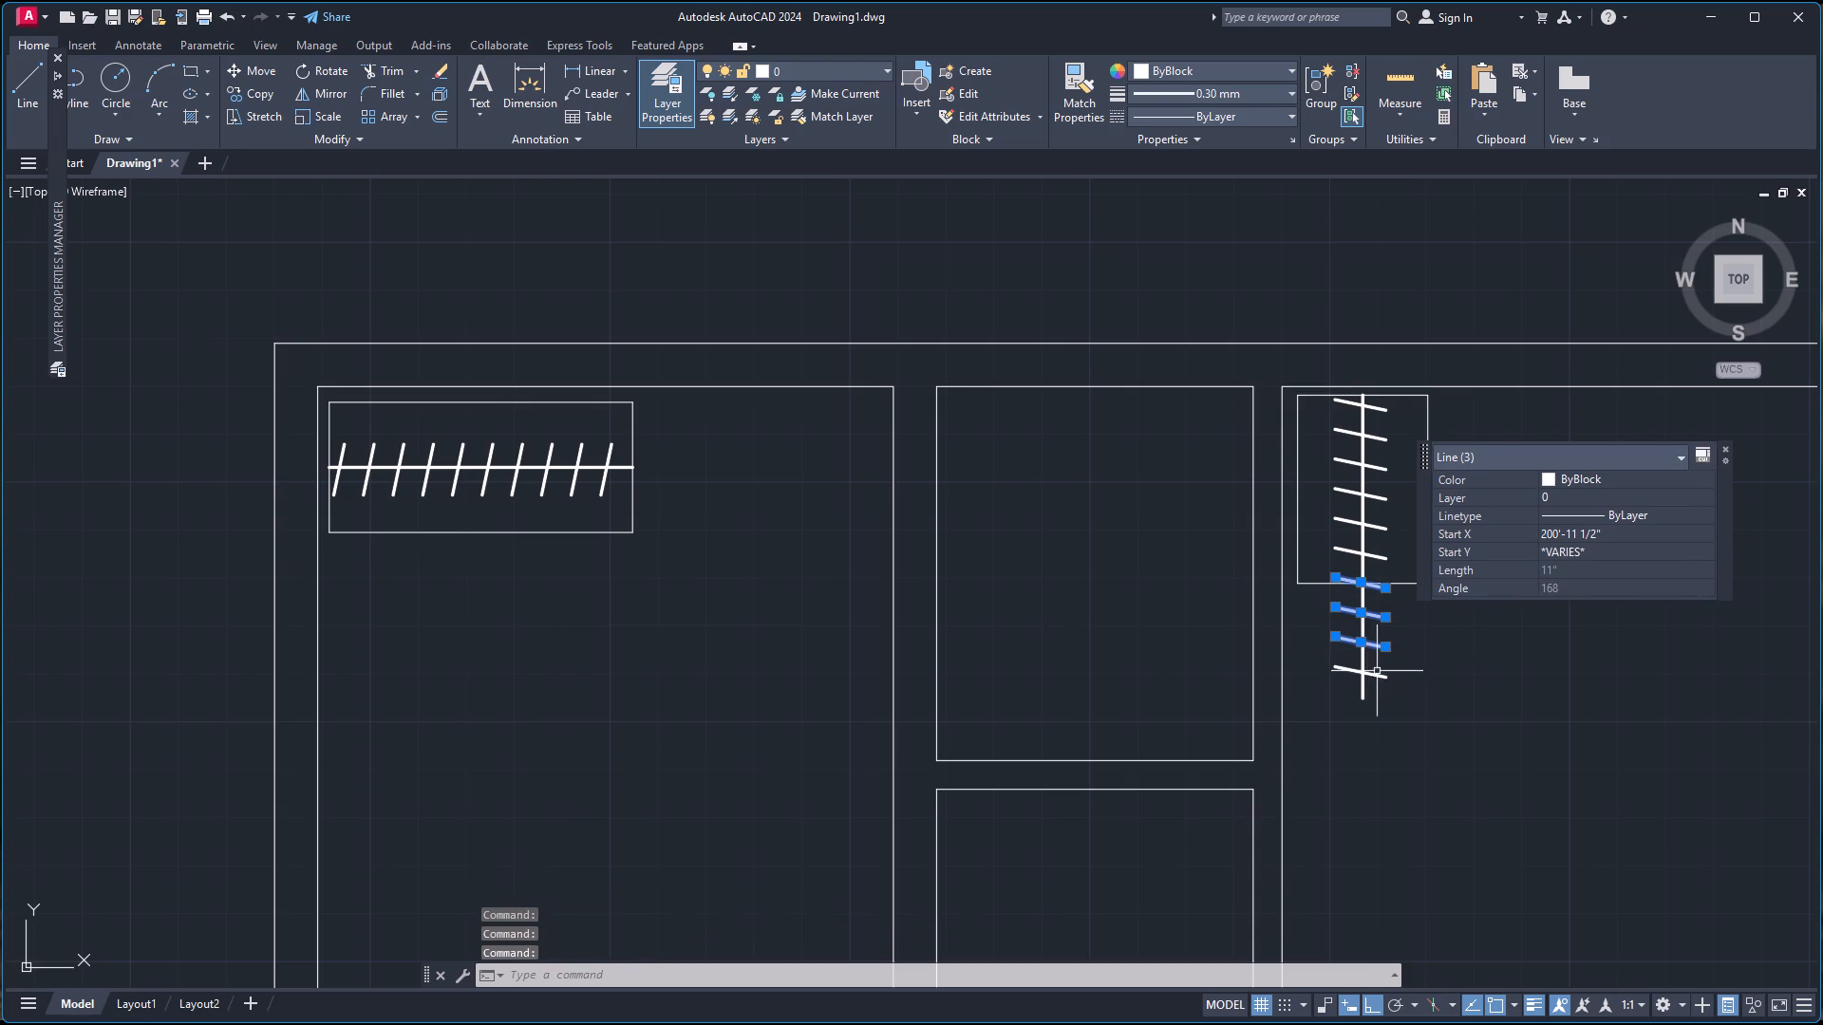
click(1375, 676)
key(Delete)
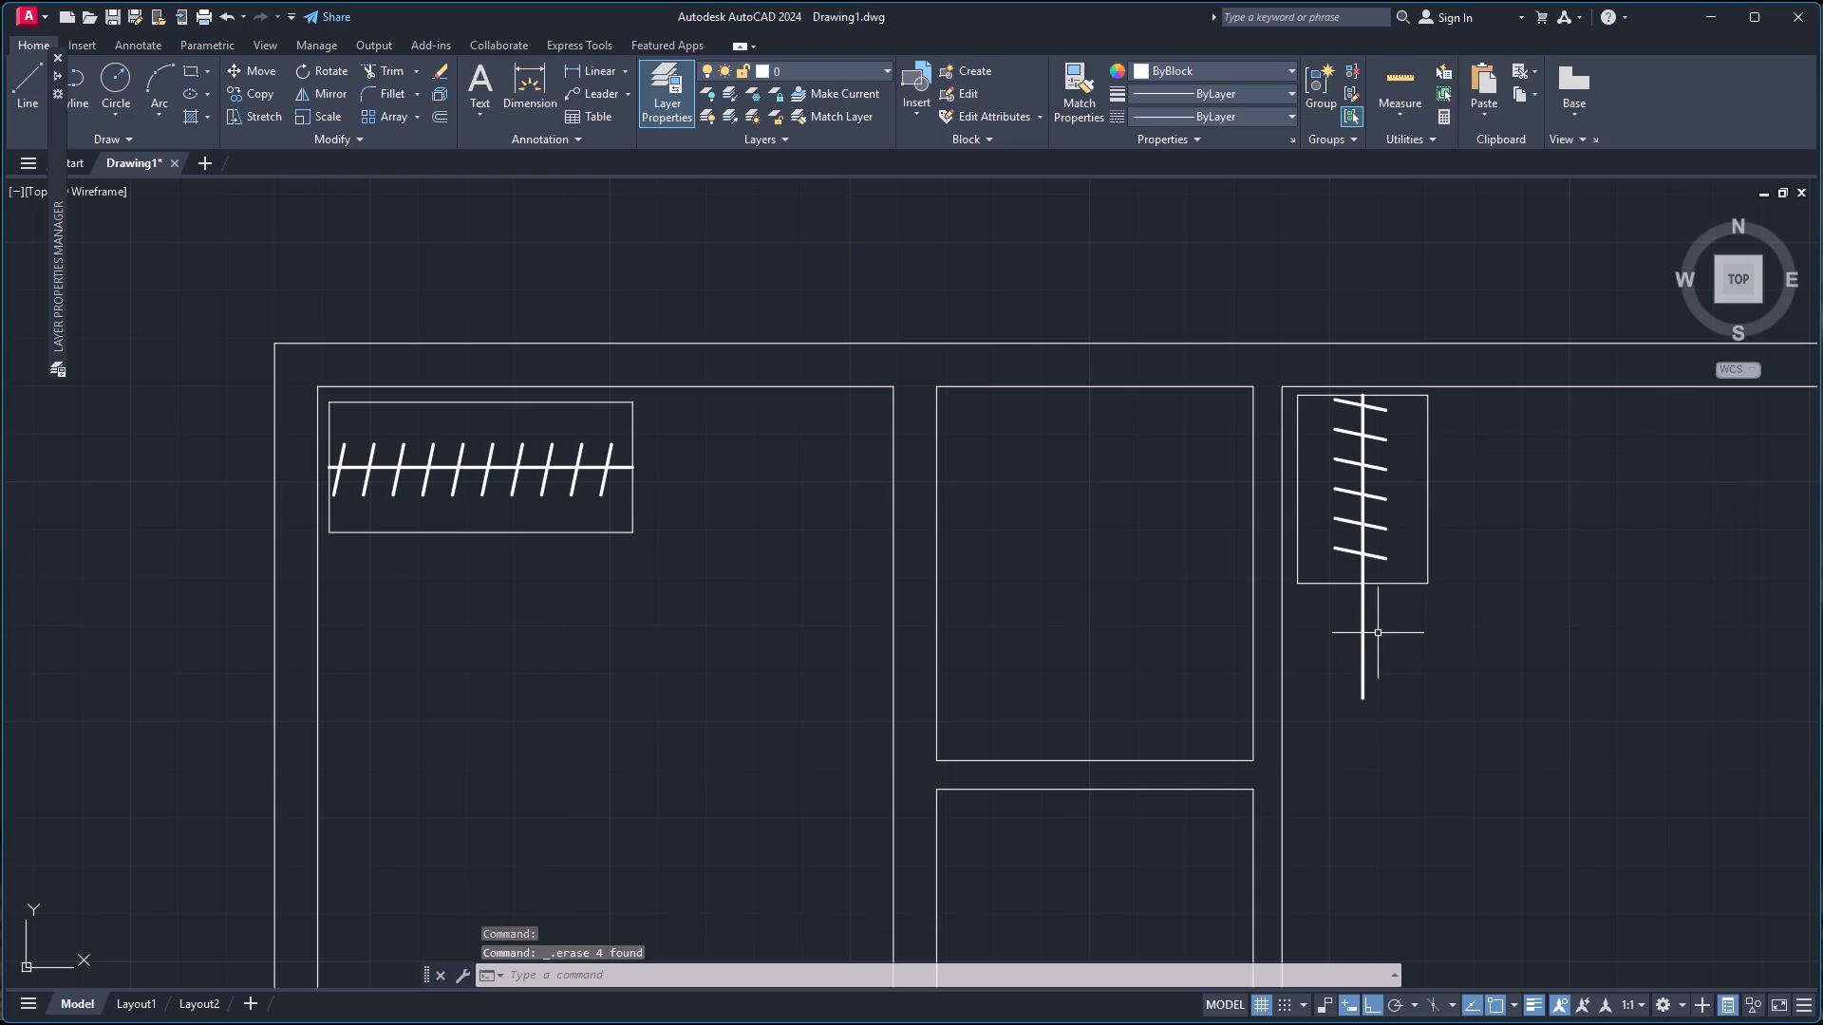
Trim the part of the vertical rod line that extends below the shortened wardrobe's bottom edge.
key(t)
key(r)
key(Return)
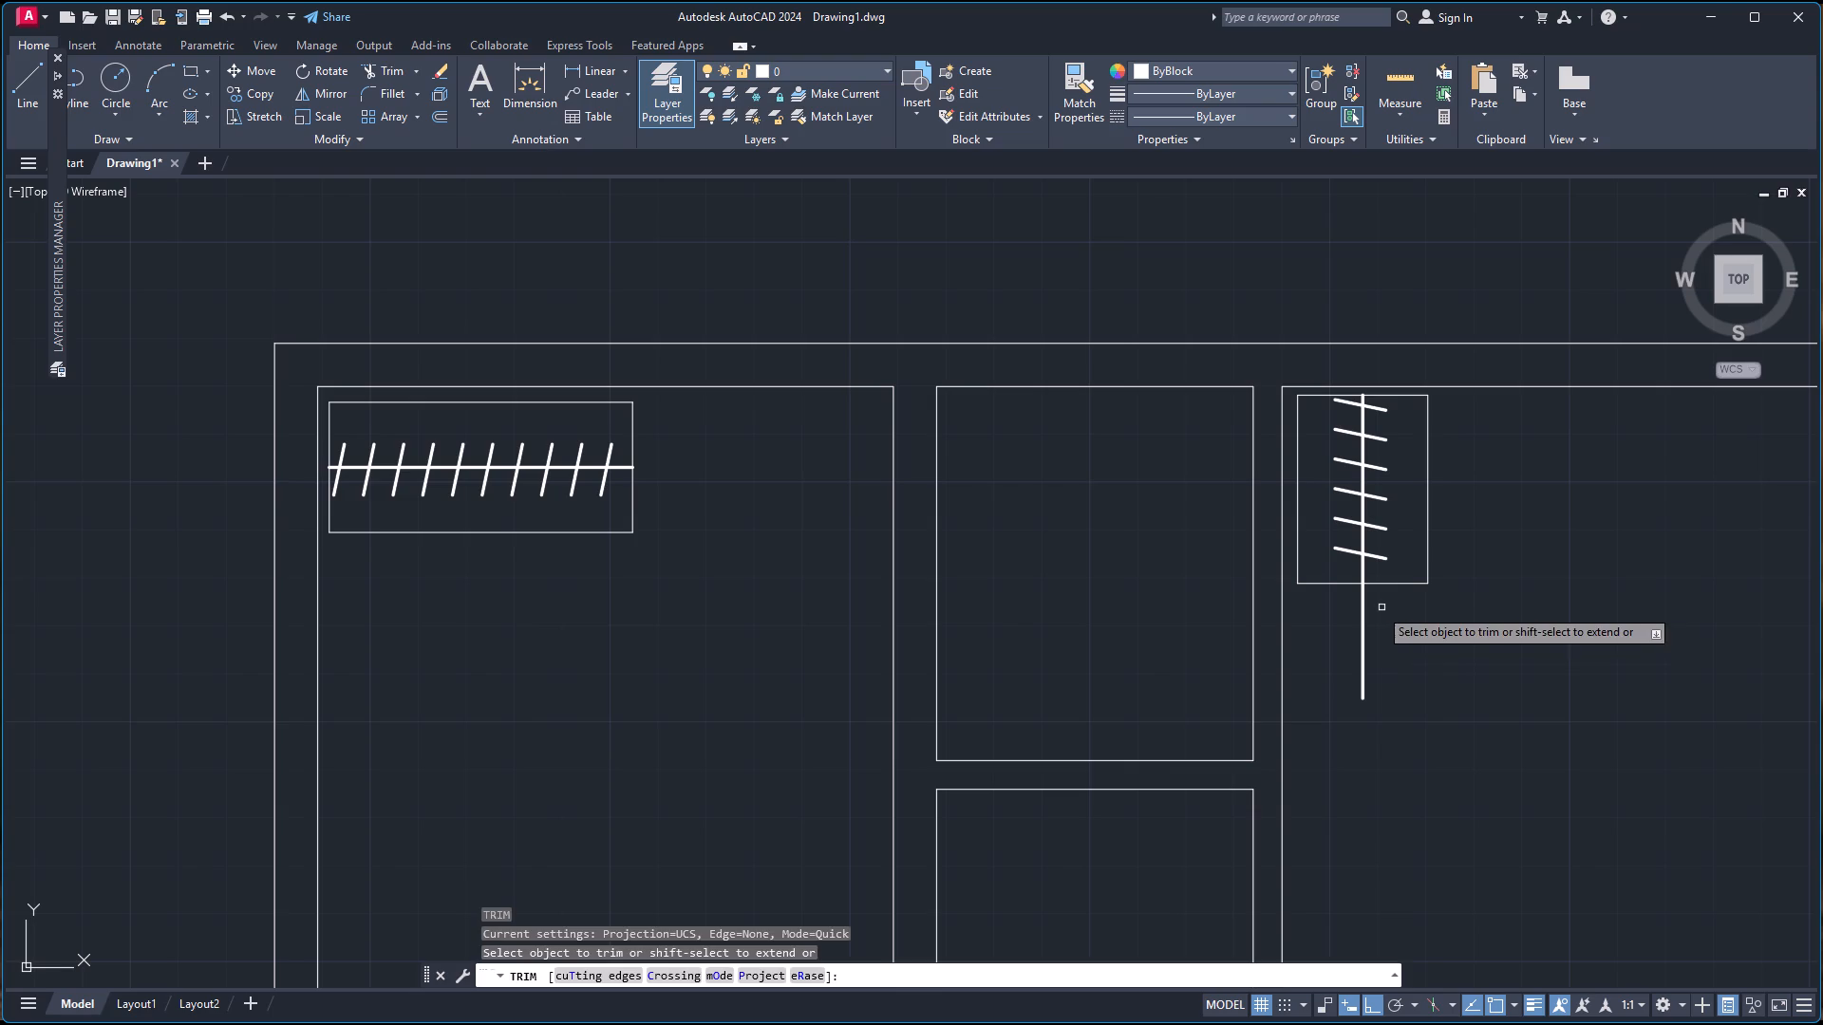
click(1362, 616)
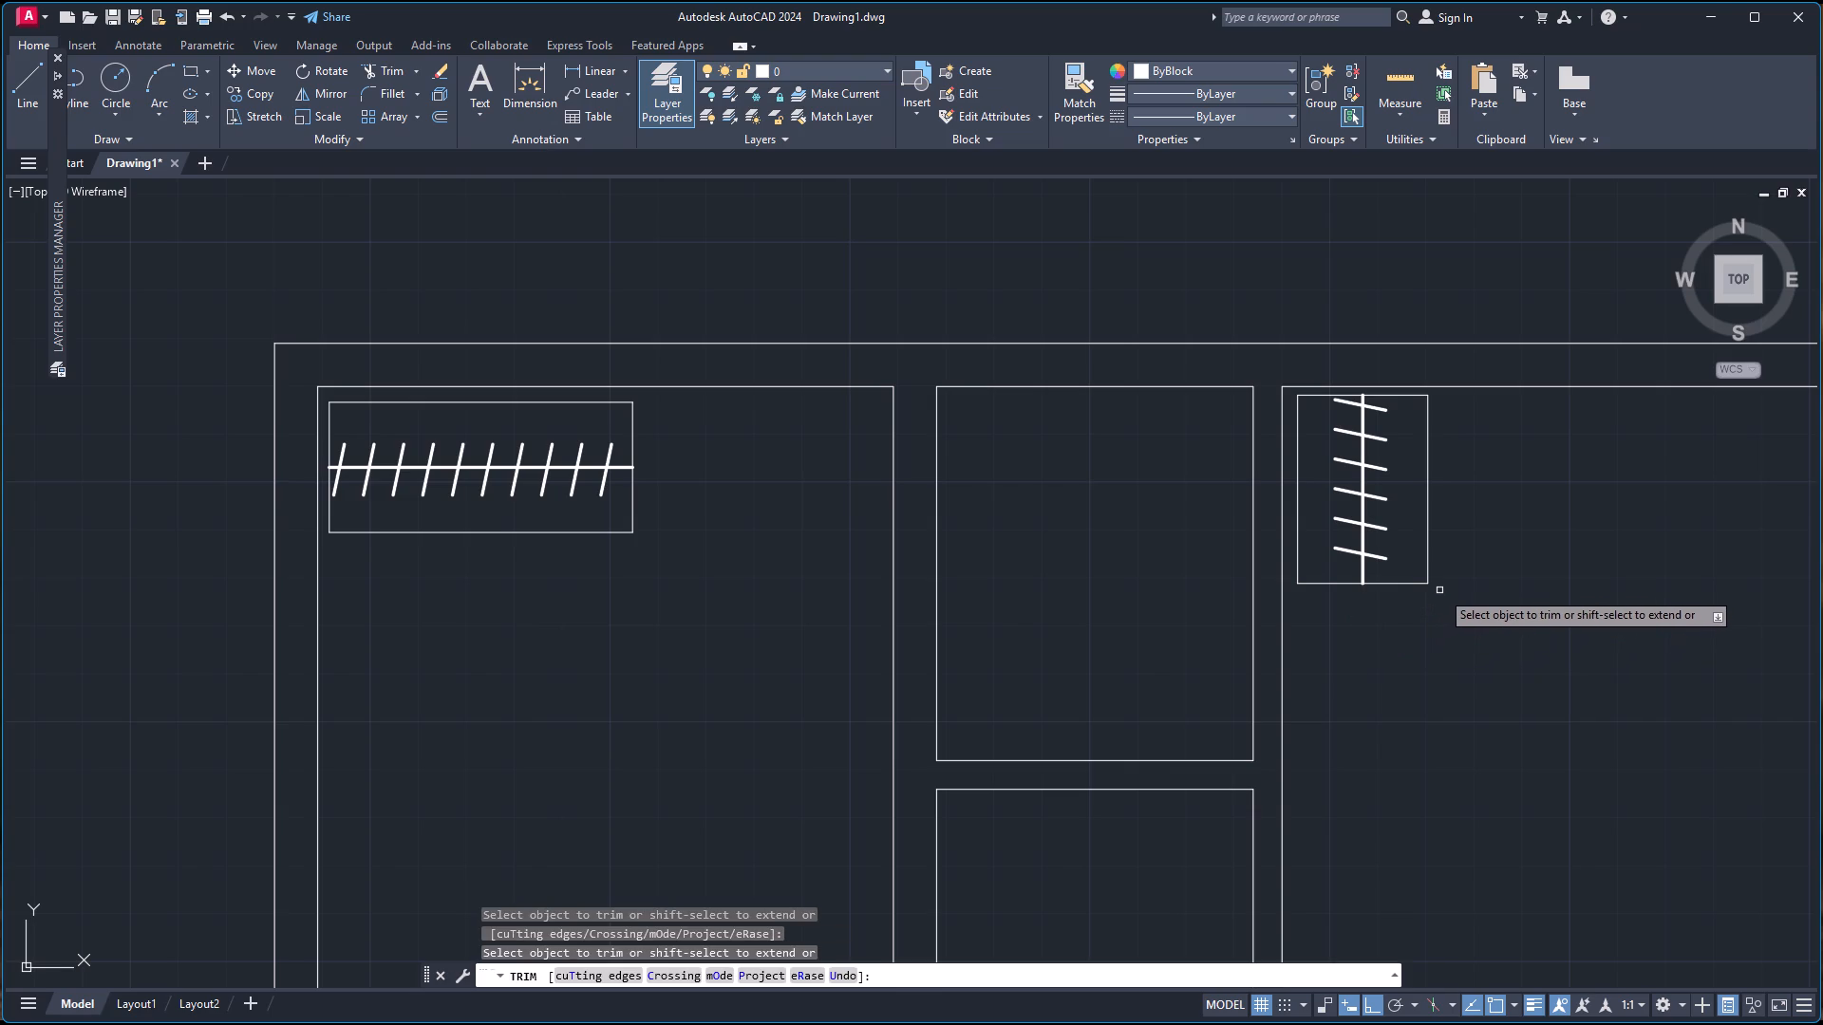
scroll(1454, 575, down, 2)
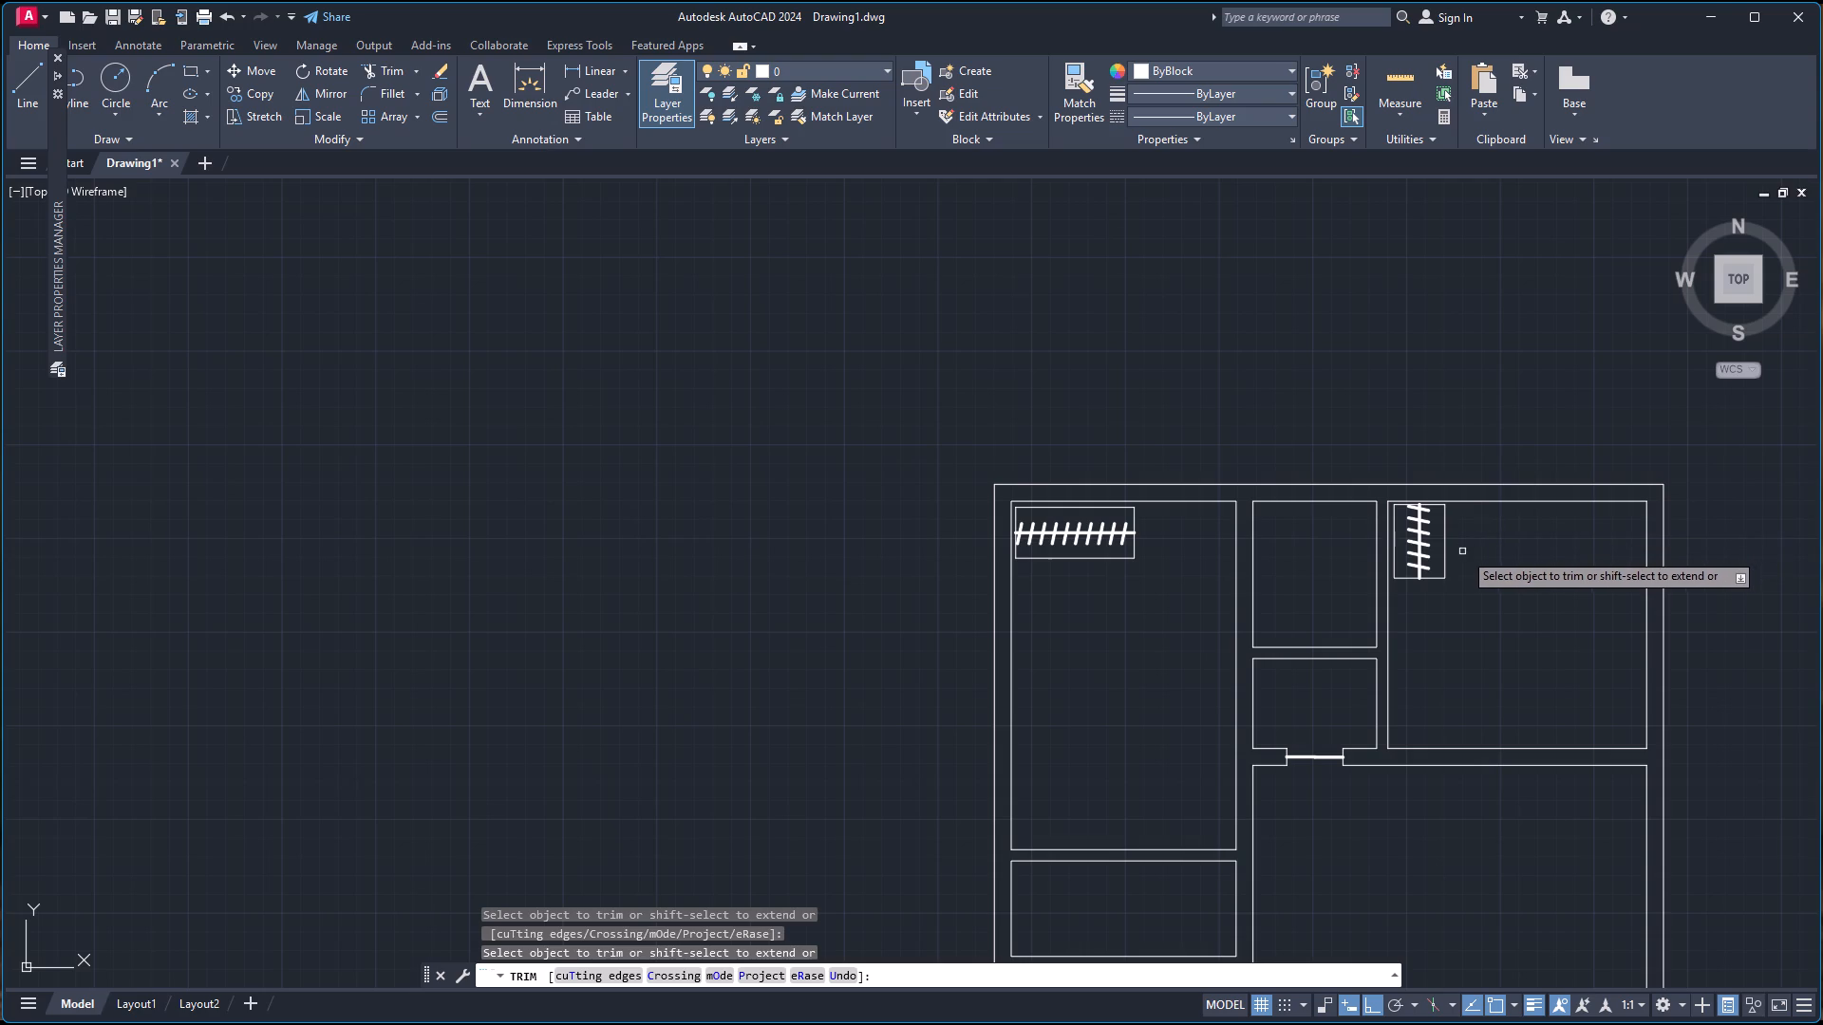
key(space)
Group the shortened wardrobe's outline, rod line and all six hanger lines into one unnamed group.
click(1469, 604)
click(1399, 538)
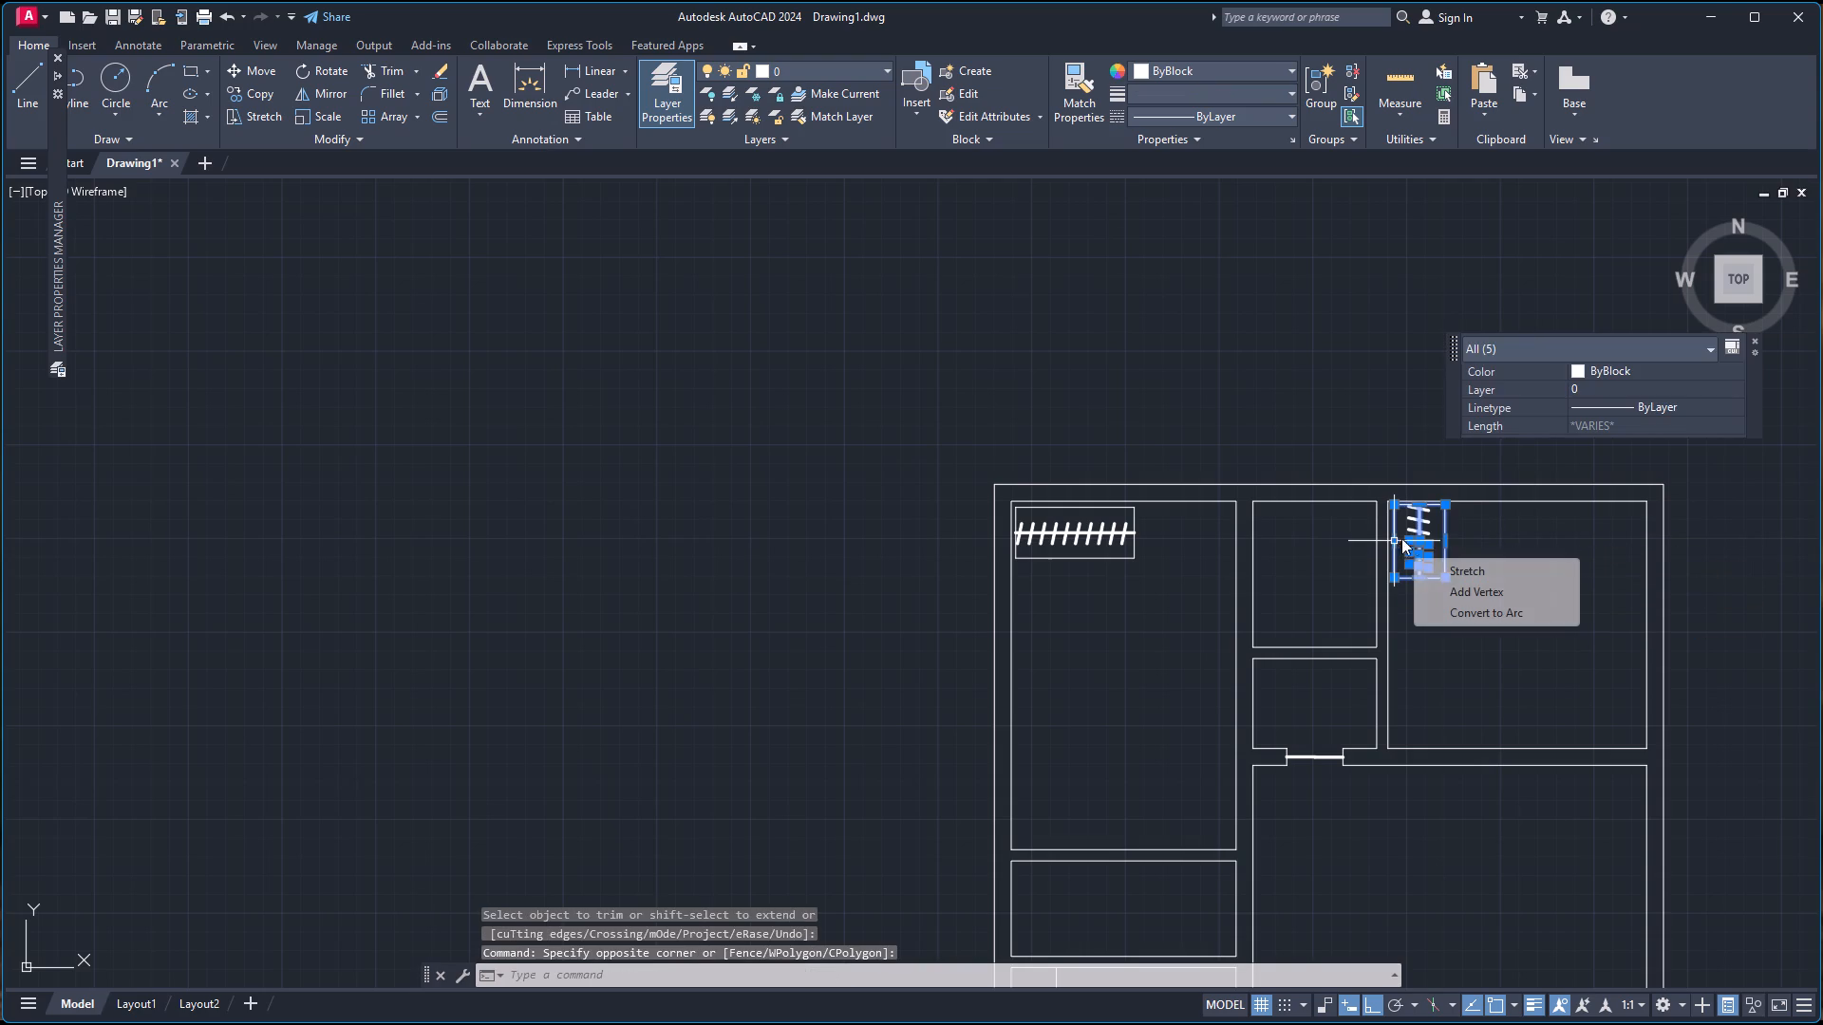
key(Escape)
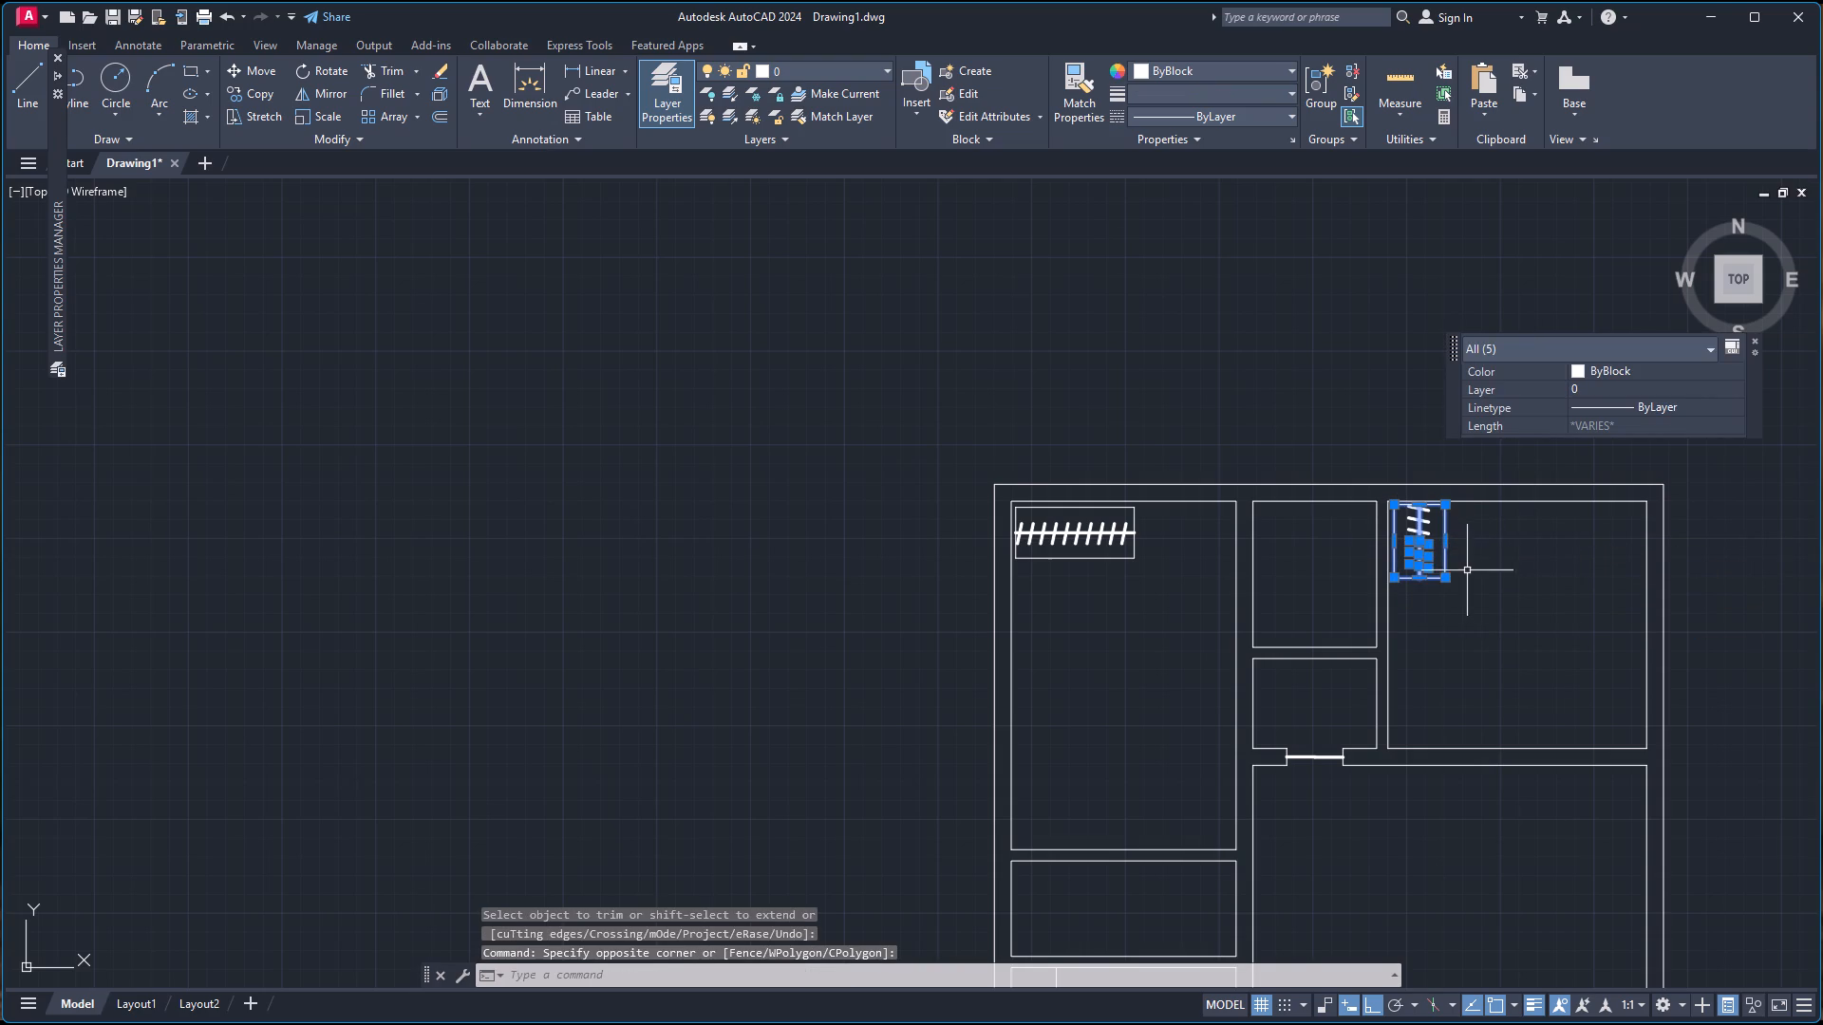
scroll(1456, 531, up, 4)
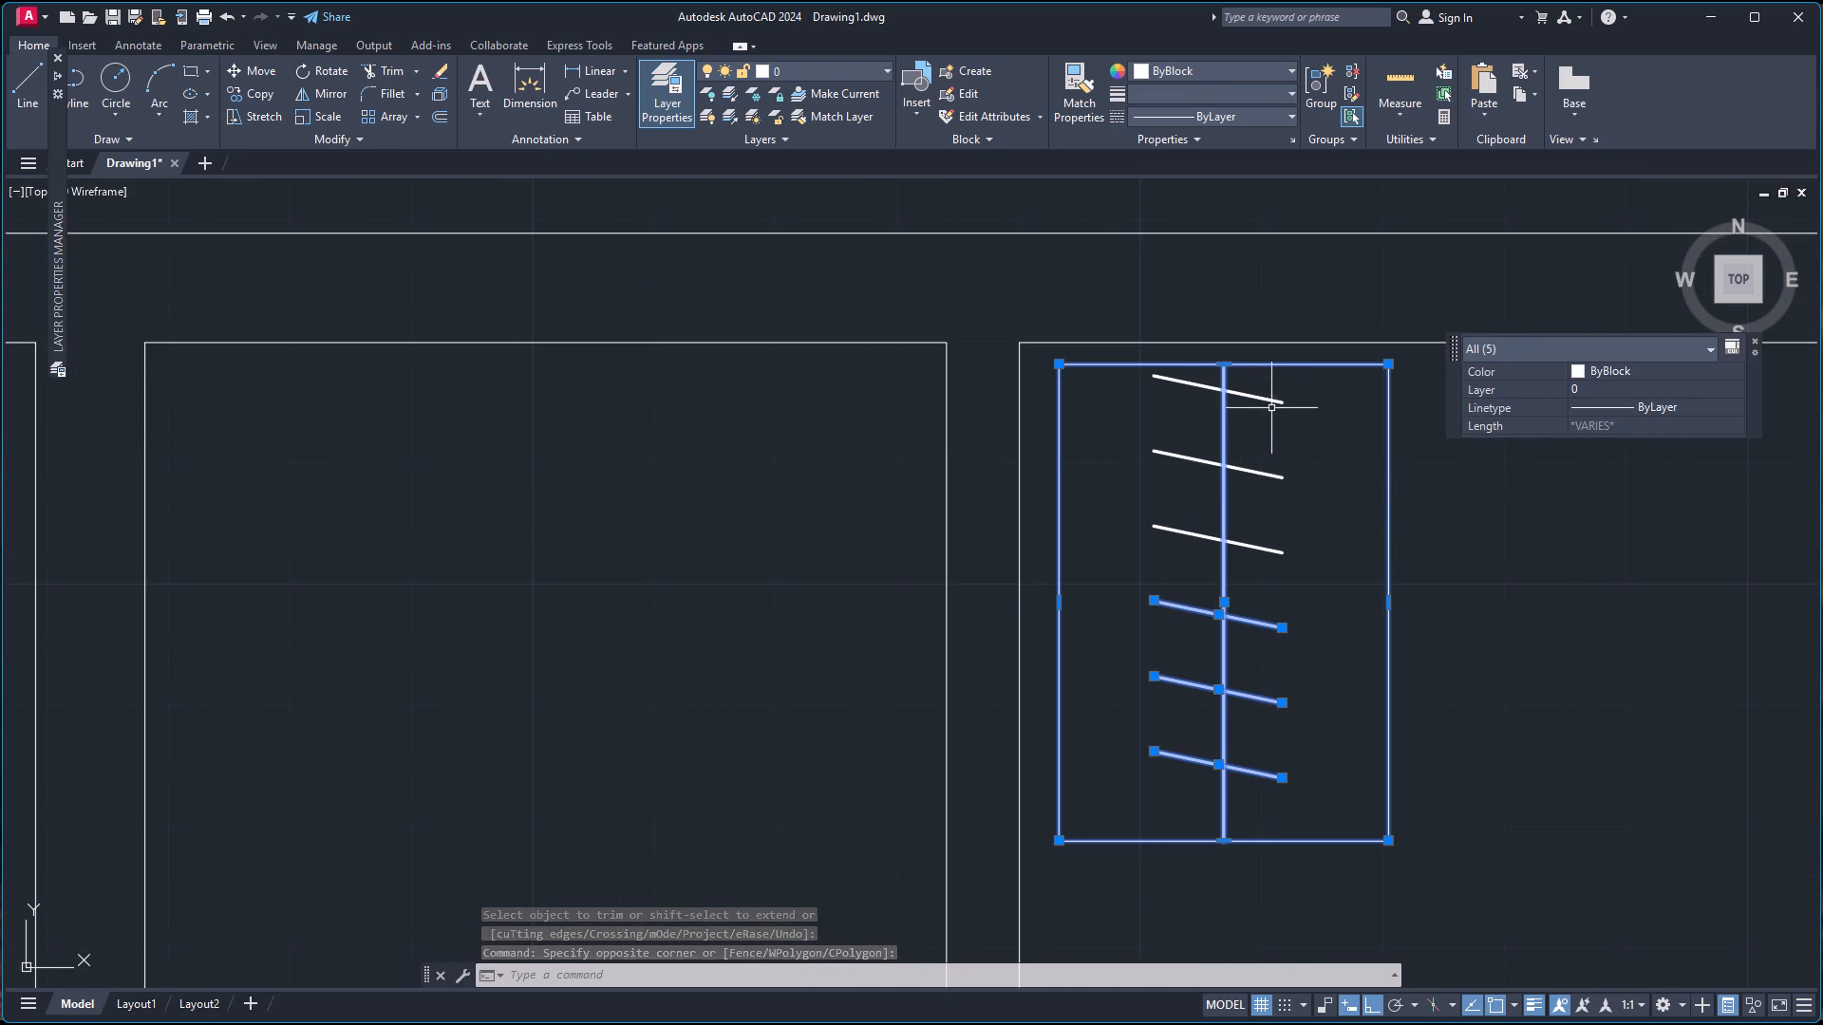
click(1274, 400)
click(1242, 471)
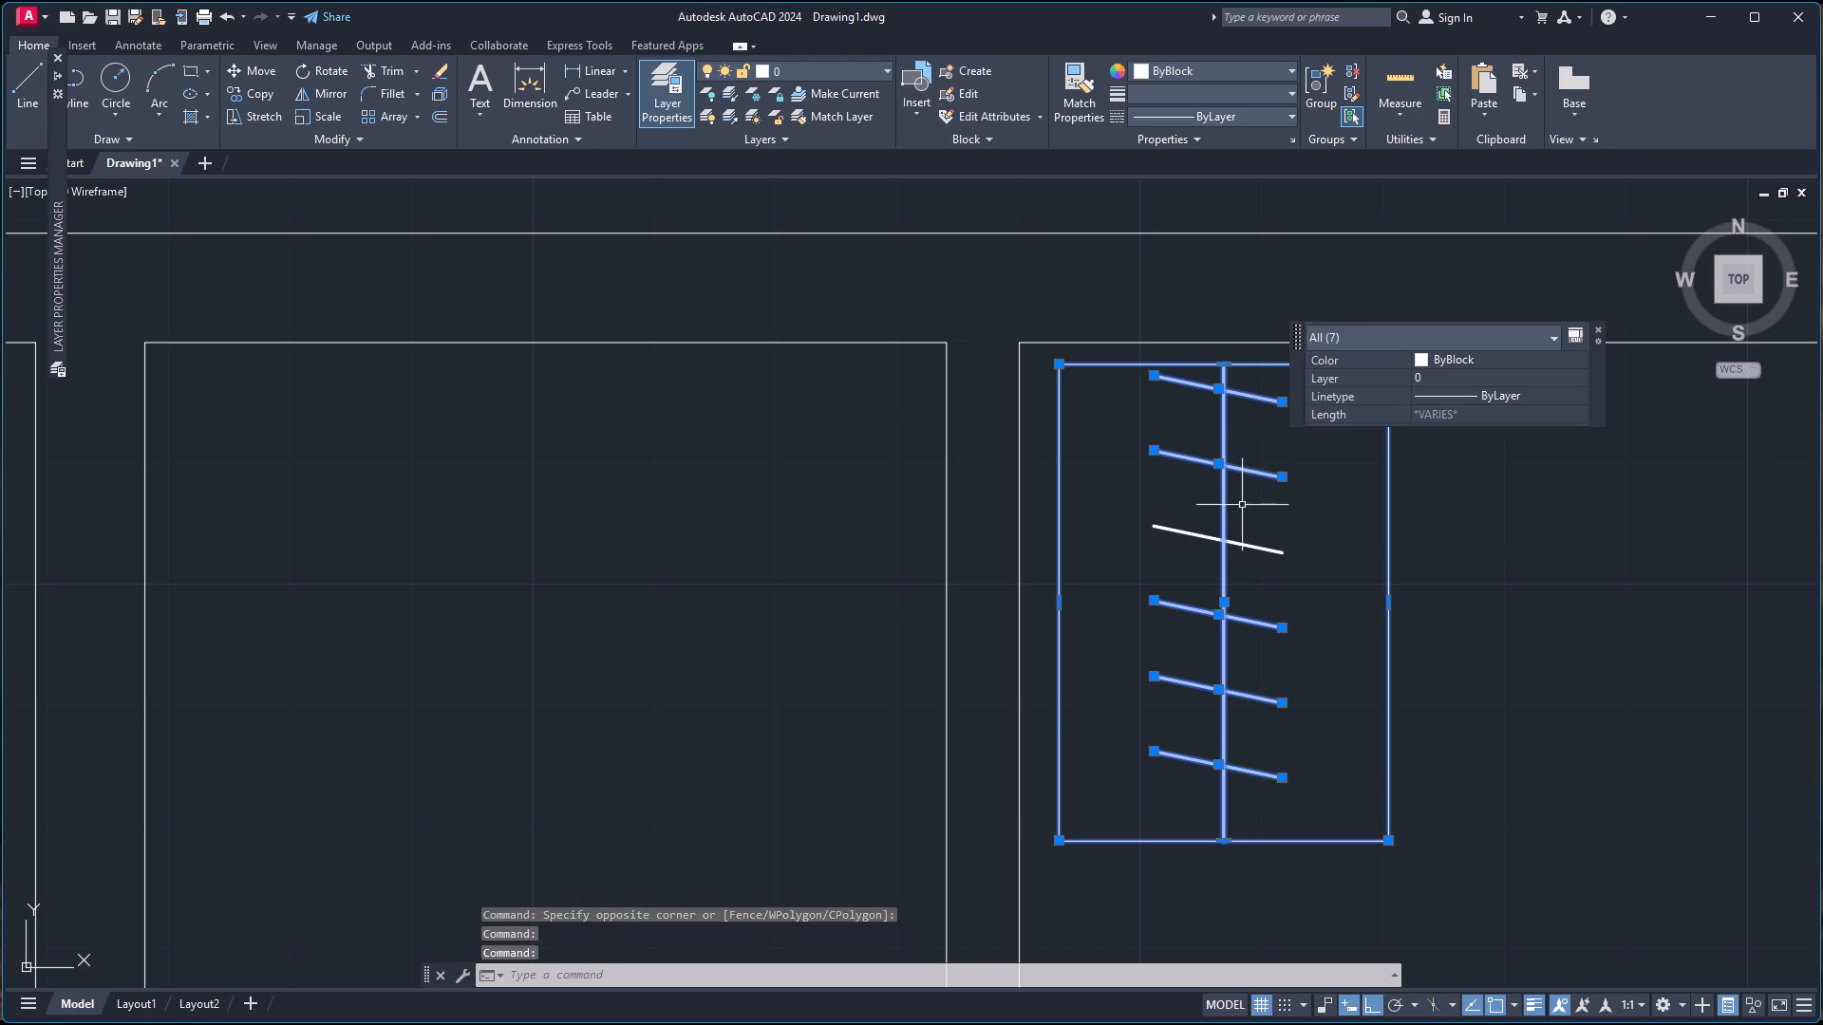
click(1243, 549)
click(1243, 530)
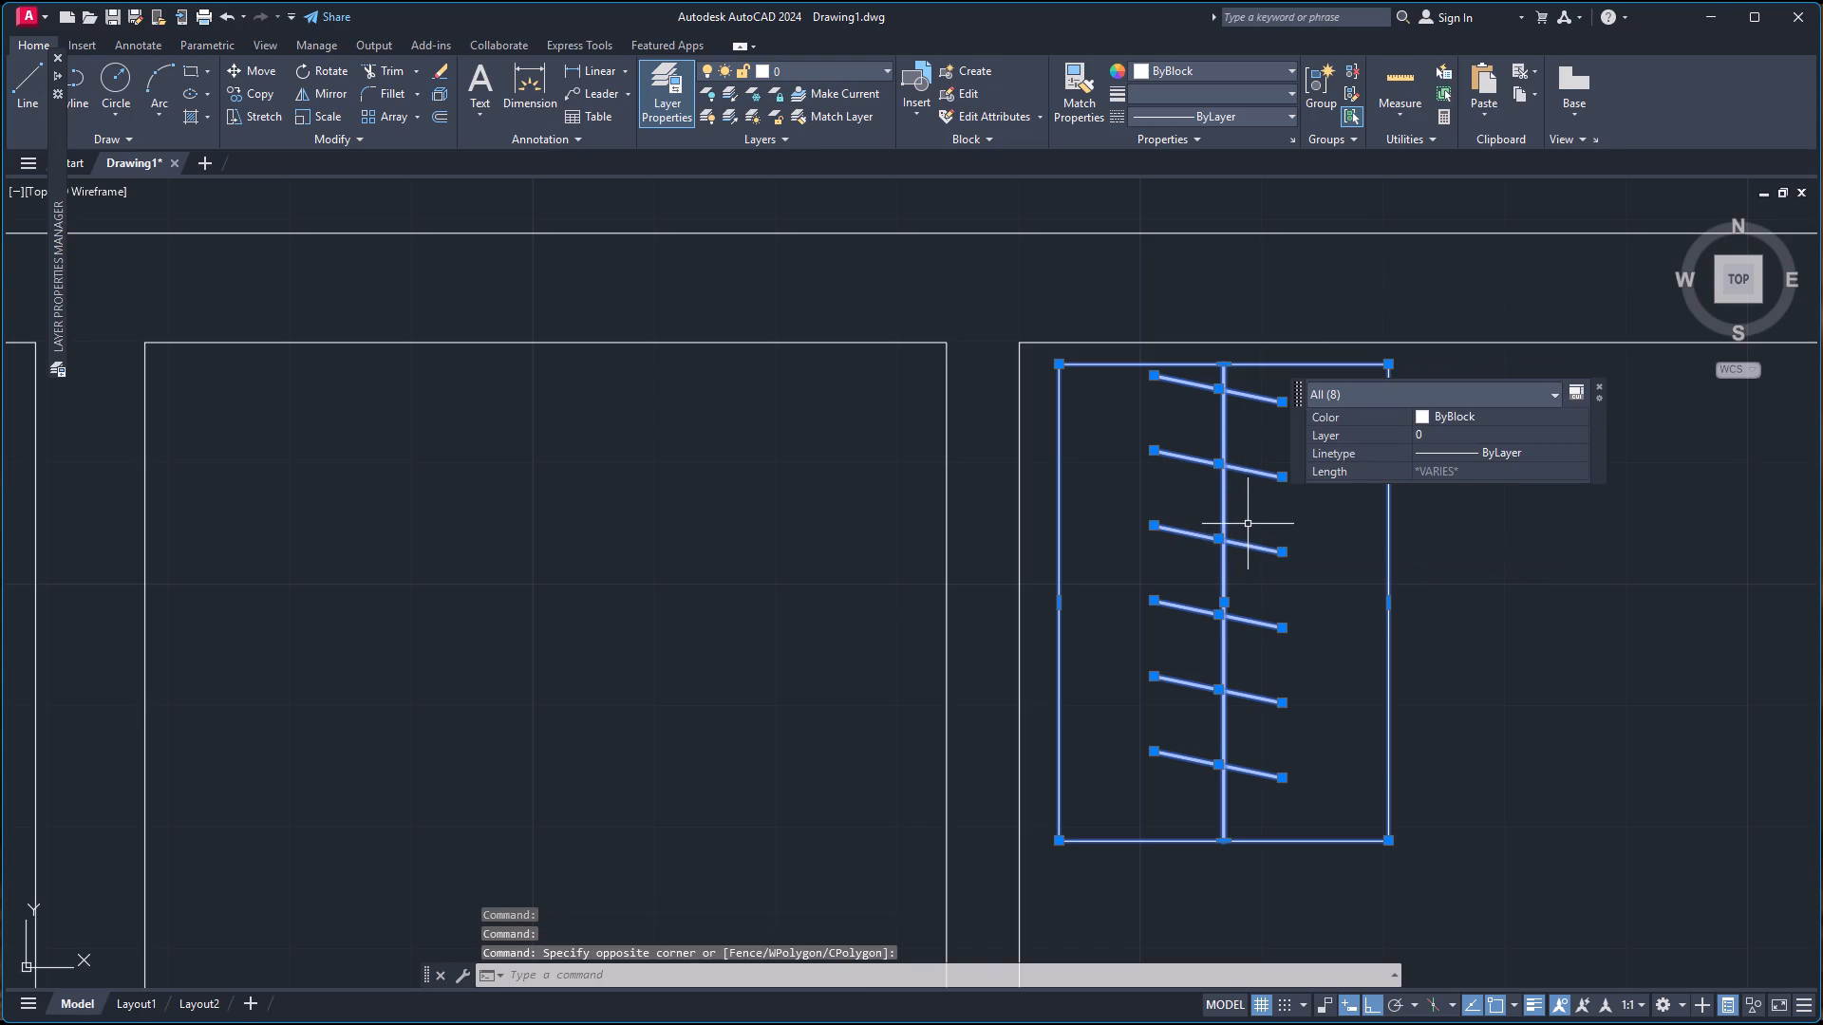
key(g)
key(Return)
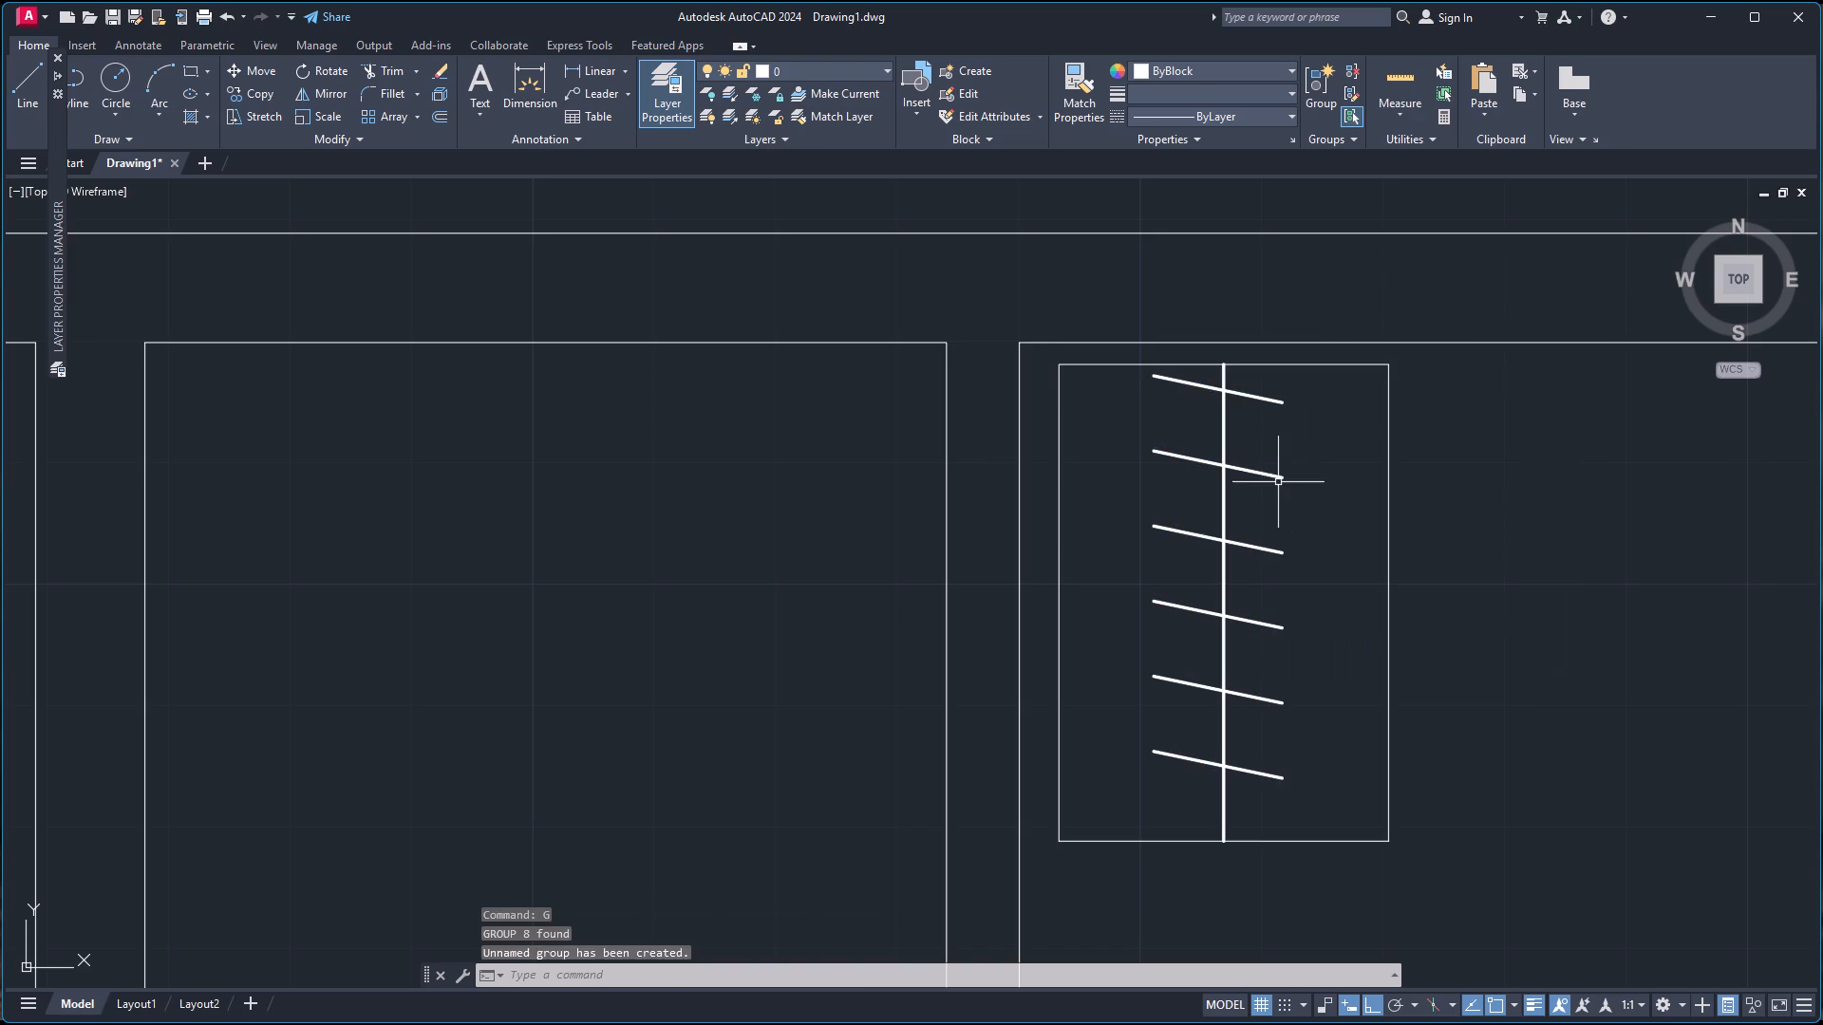
Copy the shortened wardrobe group about 7'-5" straight down, to just above the bottom wall of the upper-right room.
click(1450, 891)
click(1360, 825)
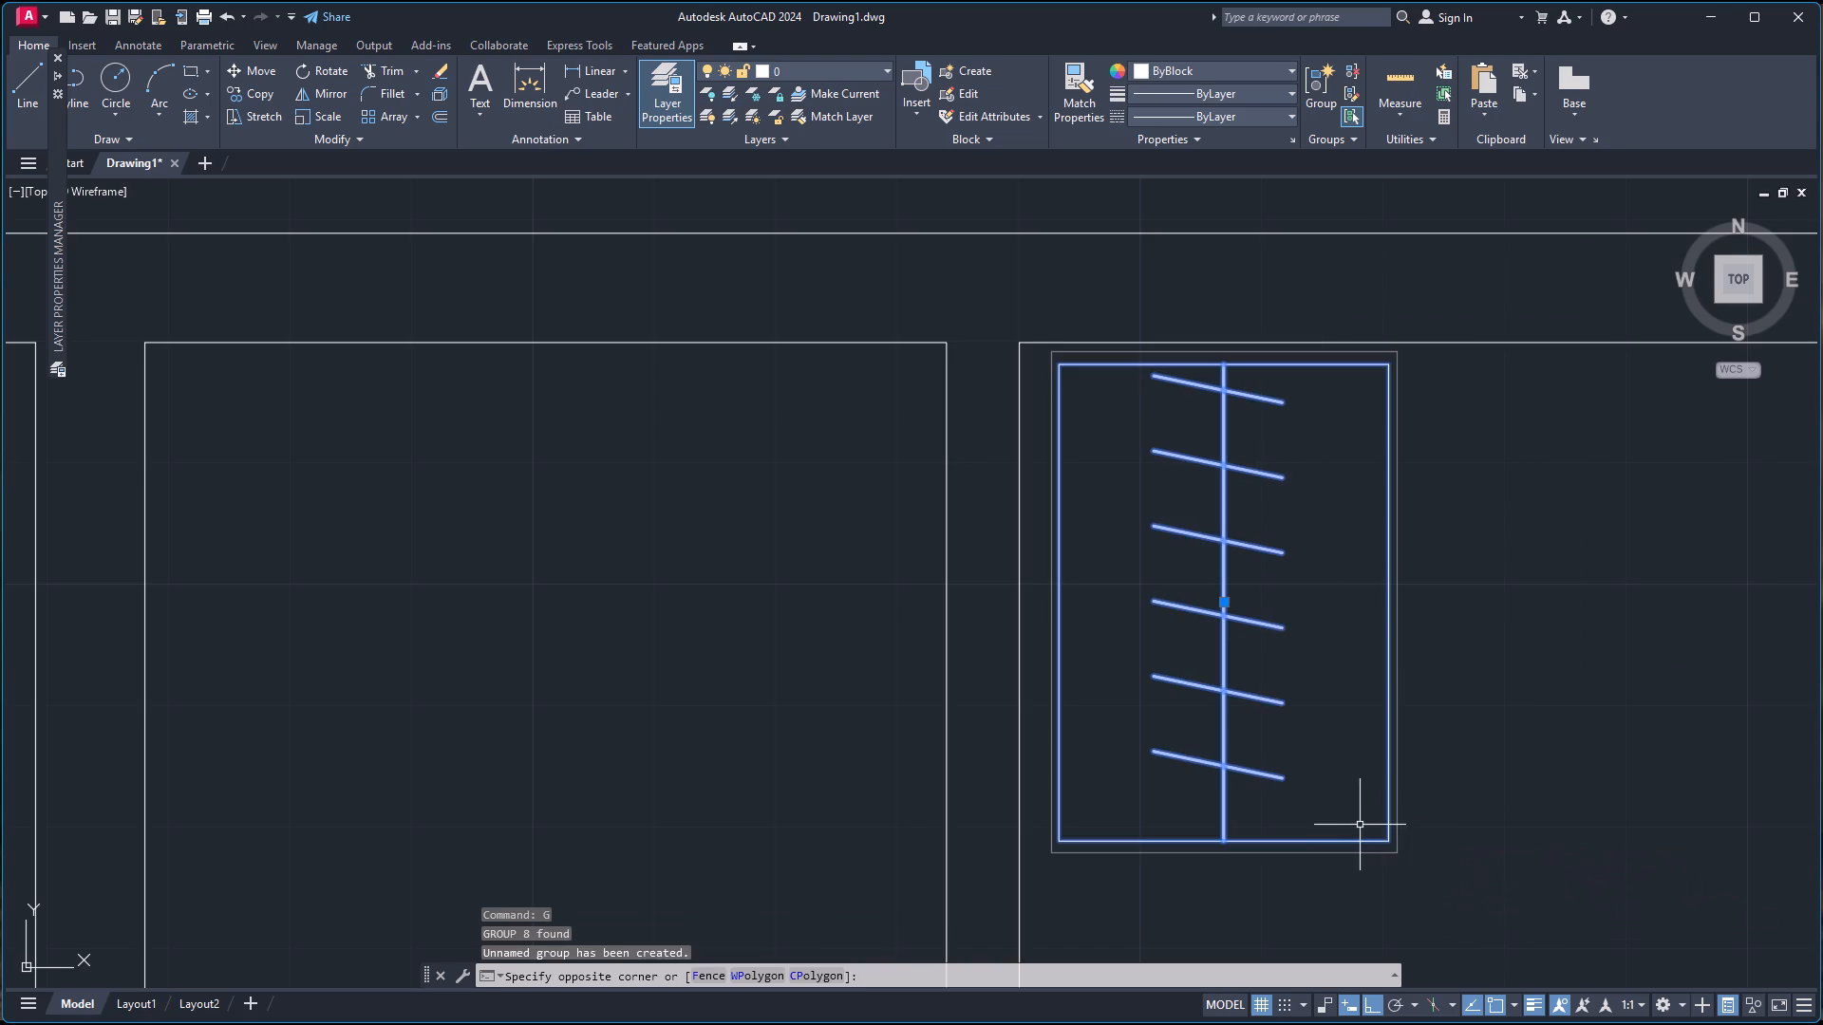
key(c)
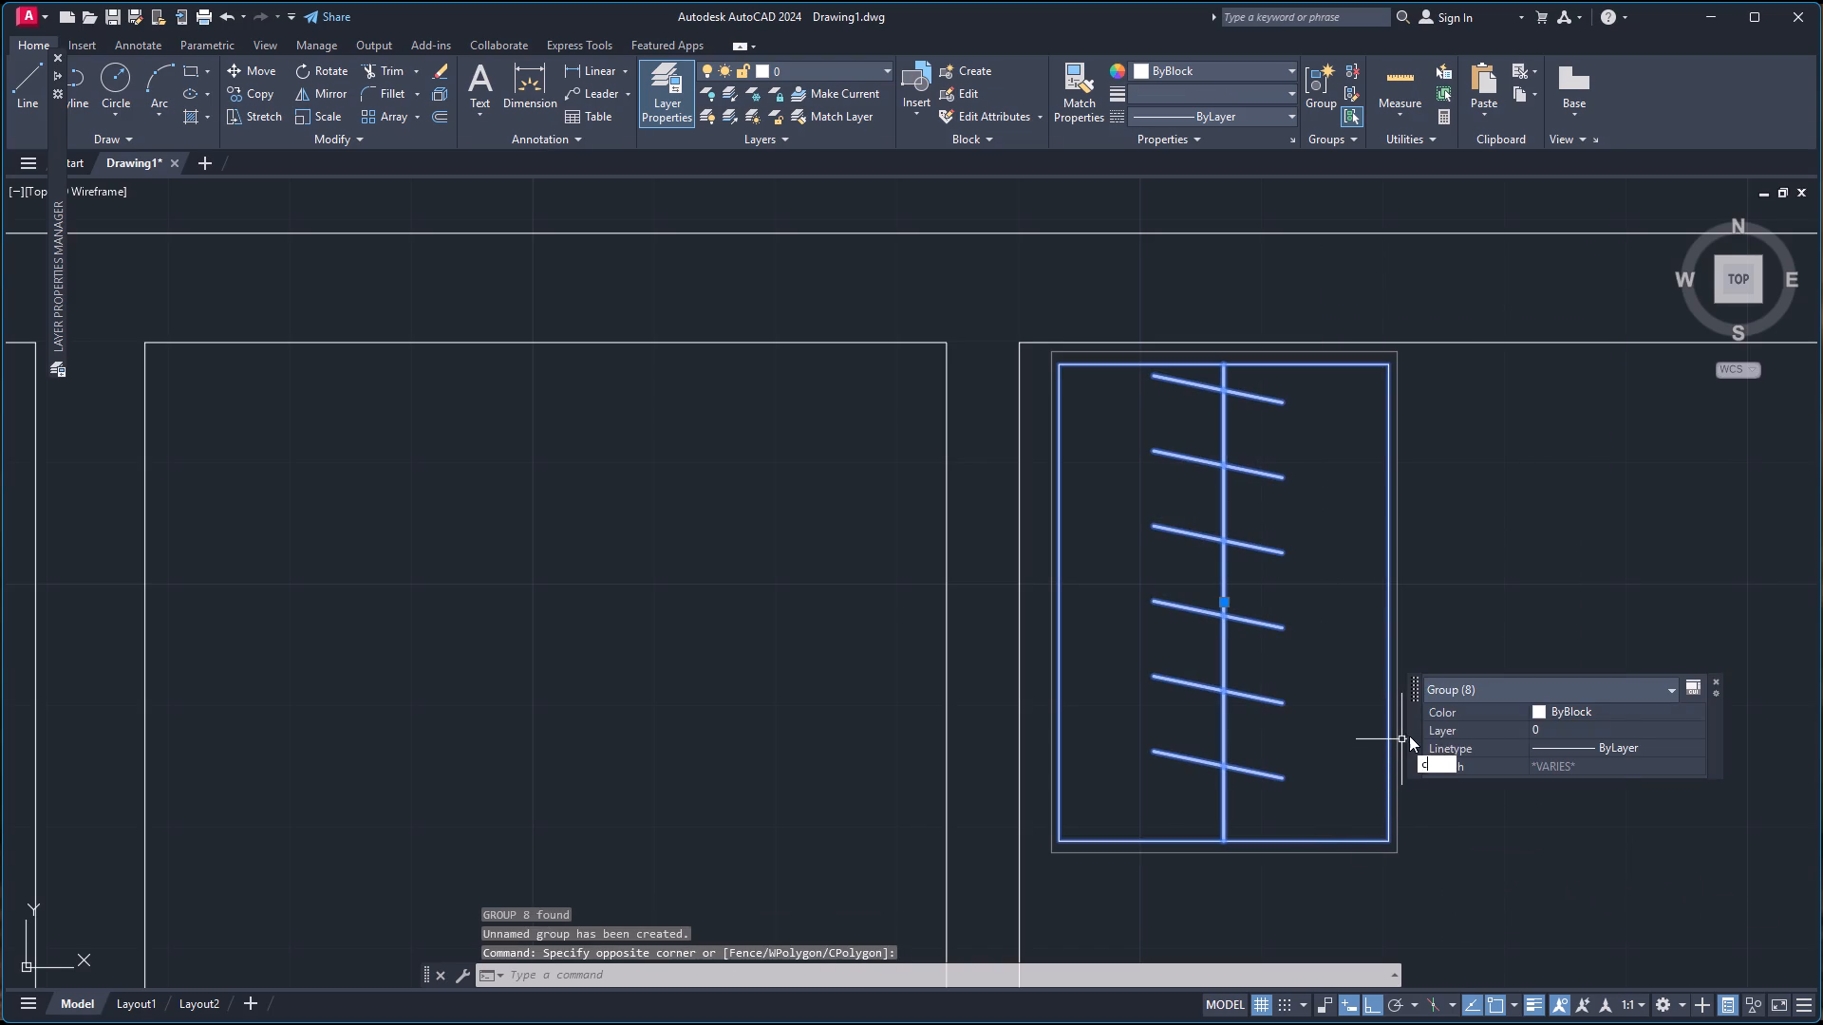
key(o)
key(Return)
scroll(1299, 792, down, 4)
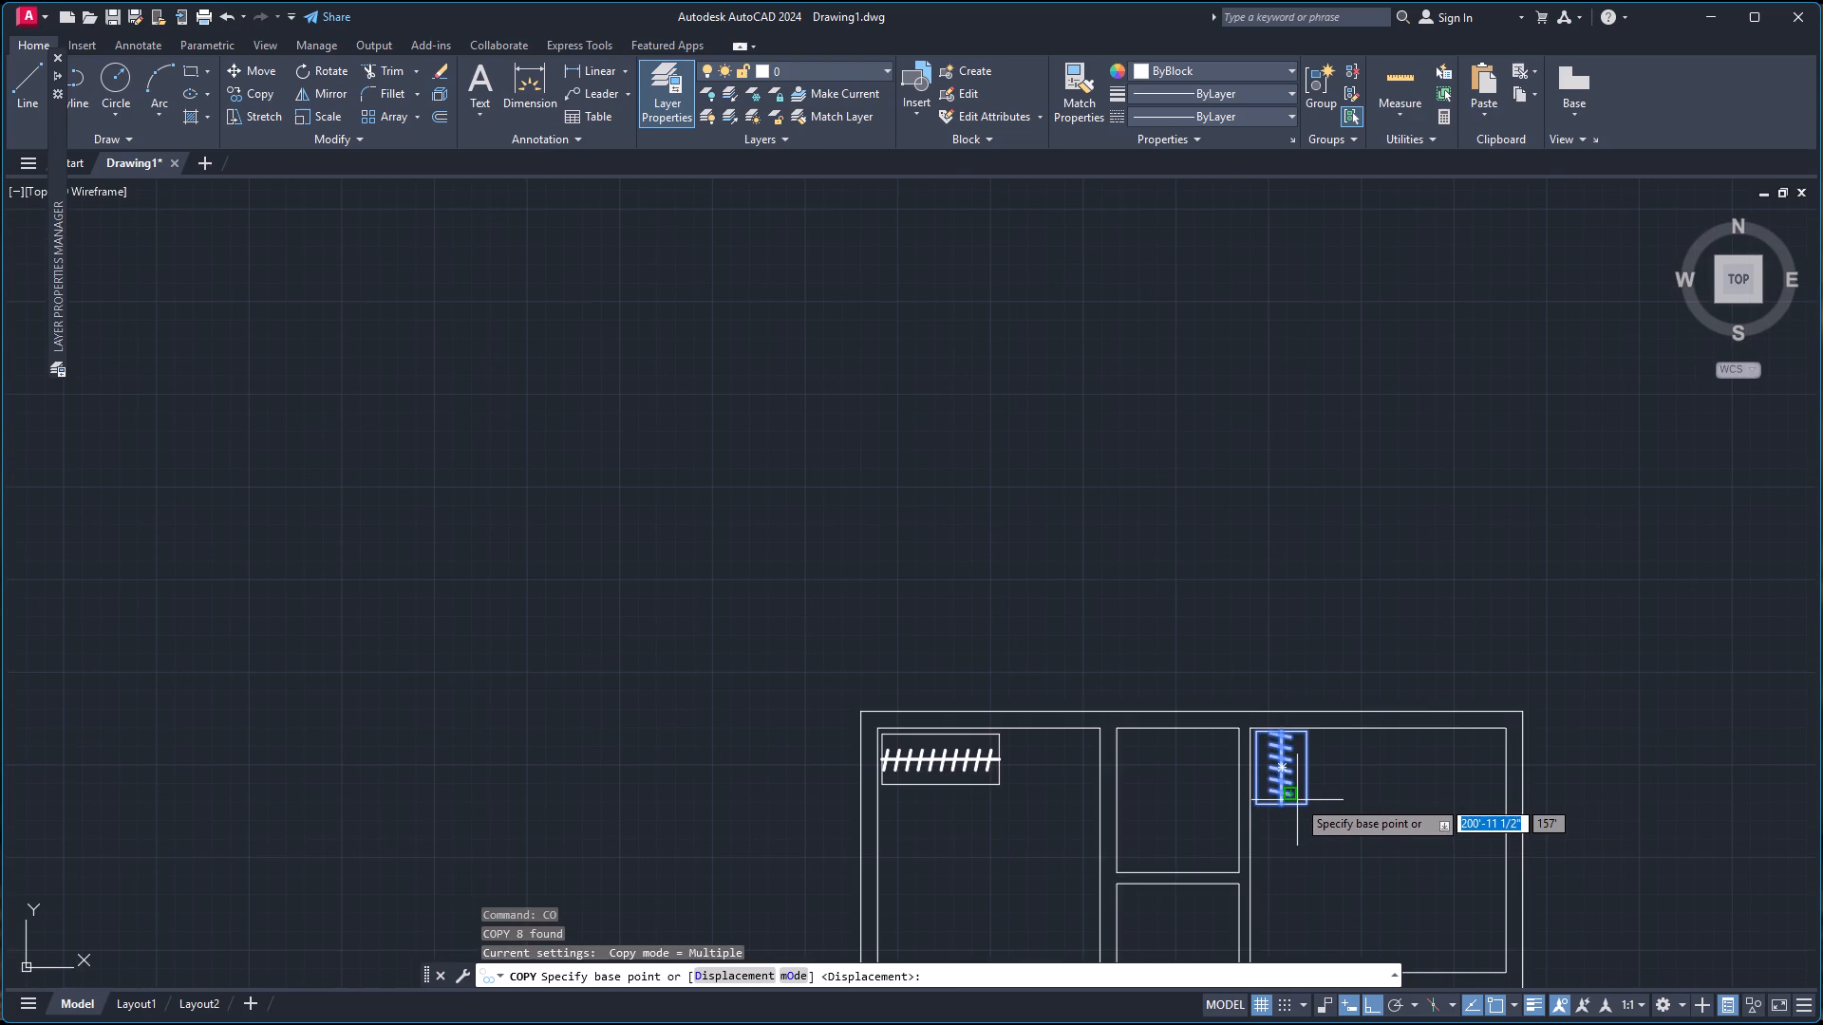
scroll(1269, 844, down, 2)
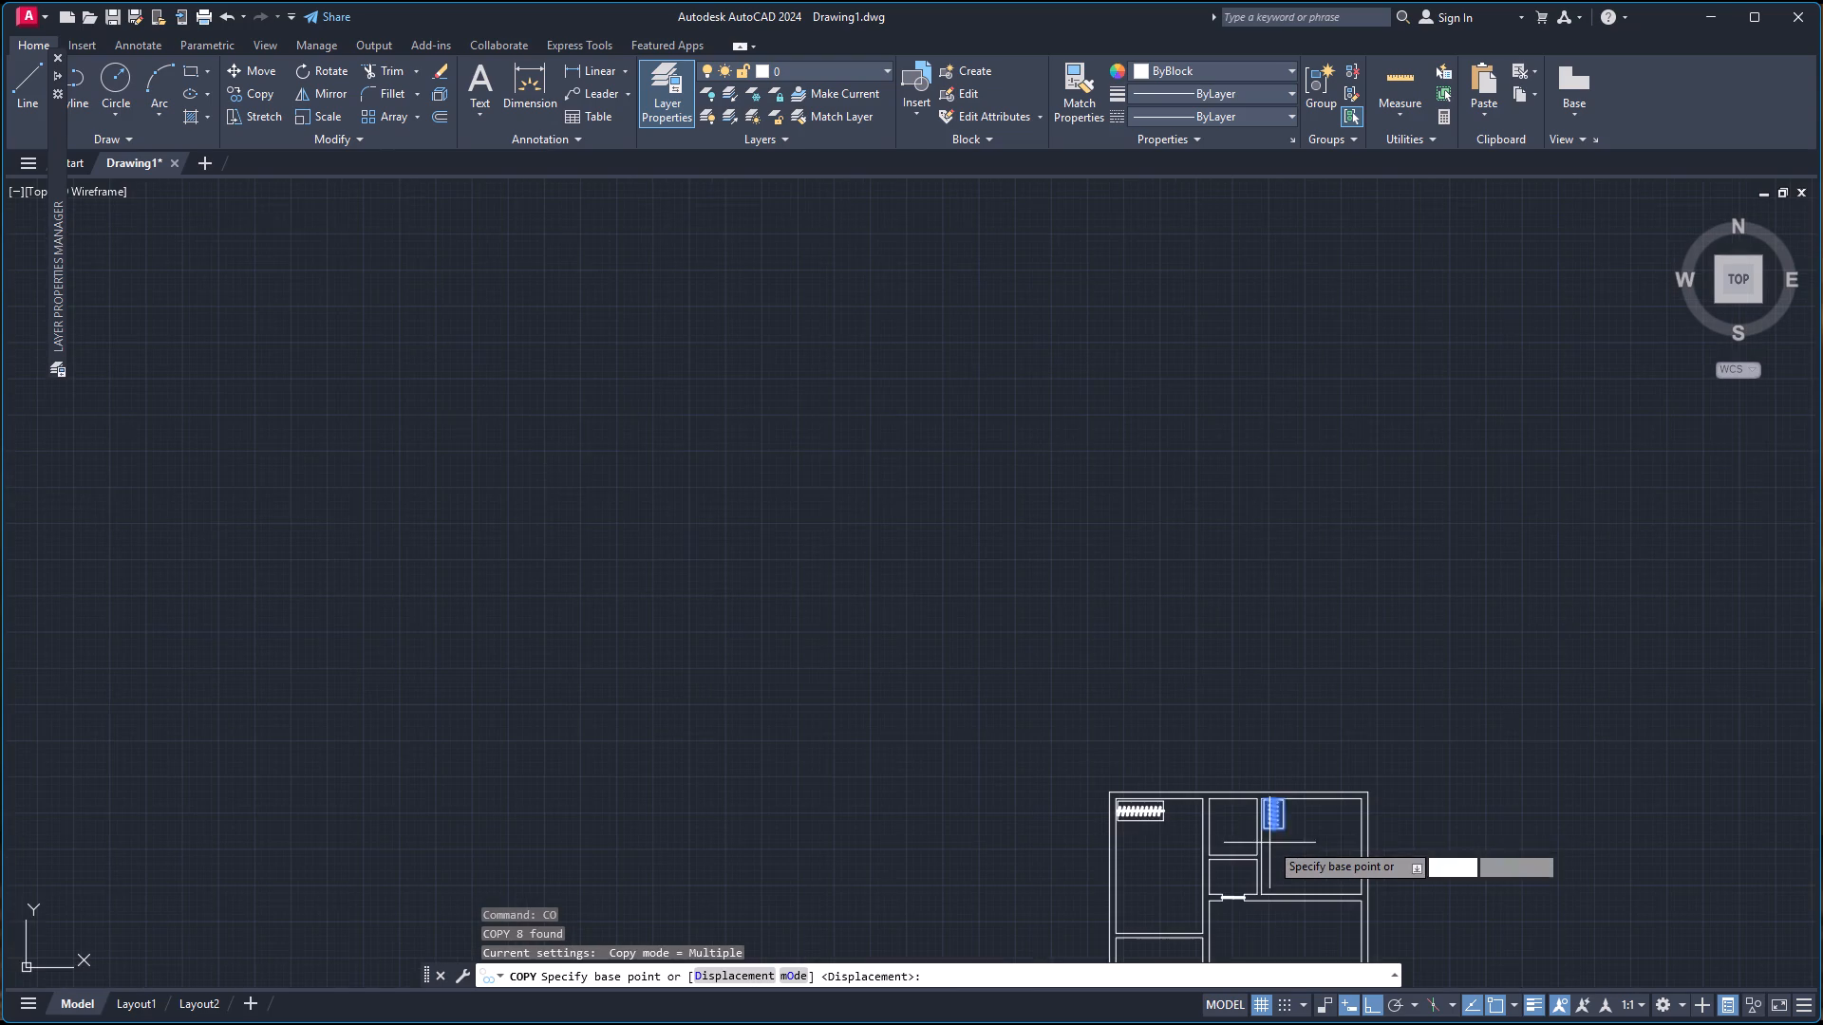
scroll(1286, 847, up, 3)
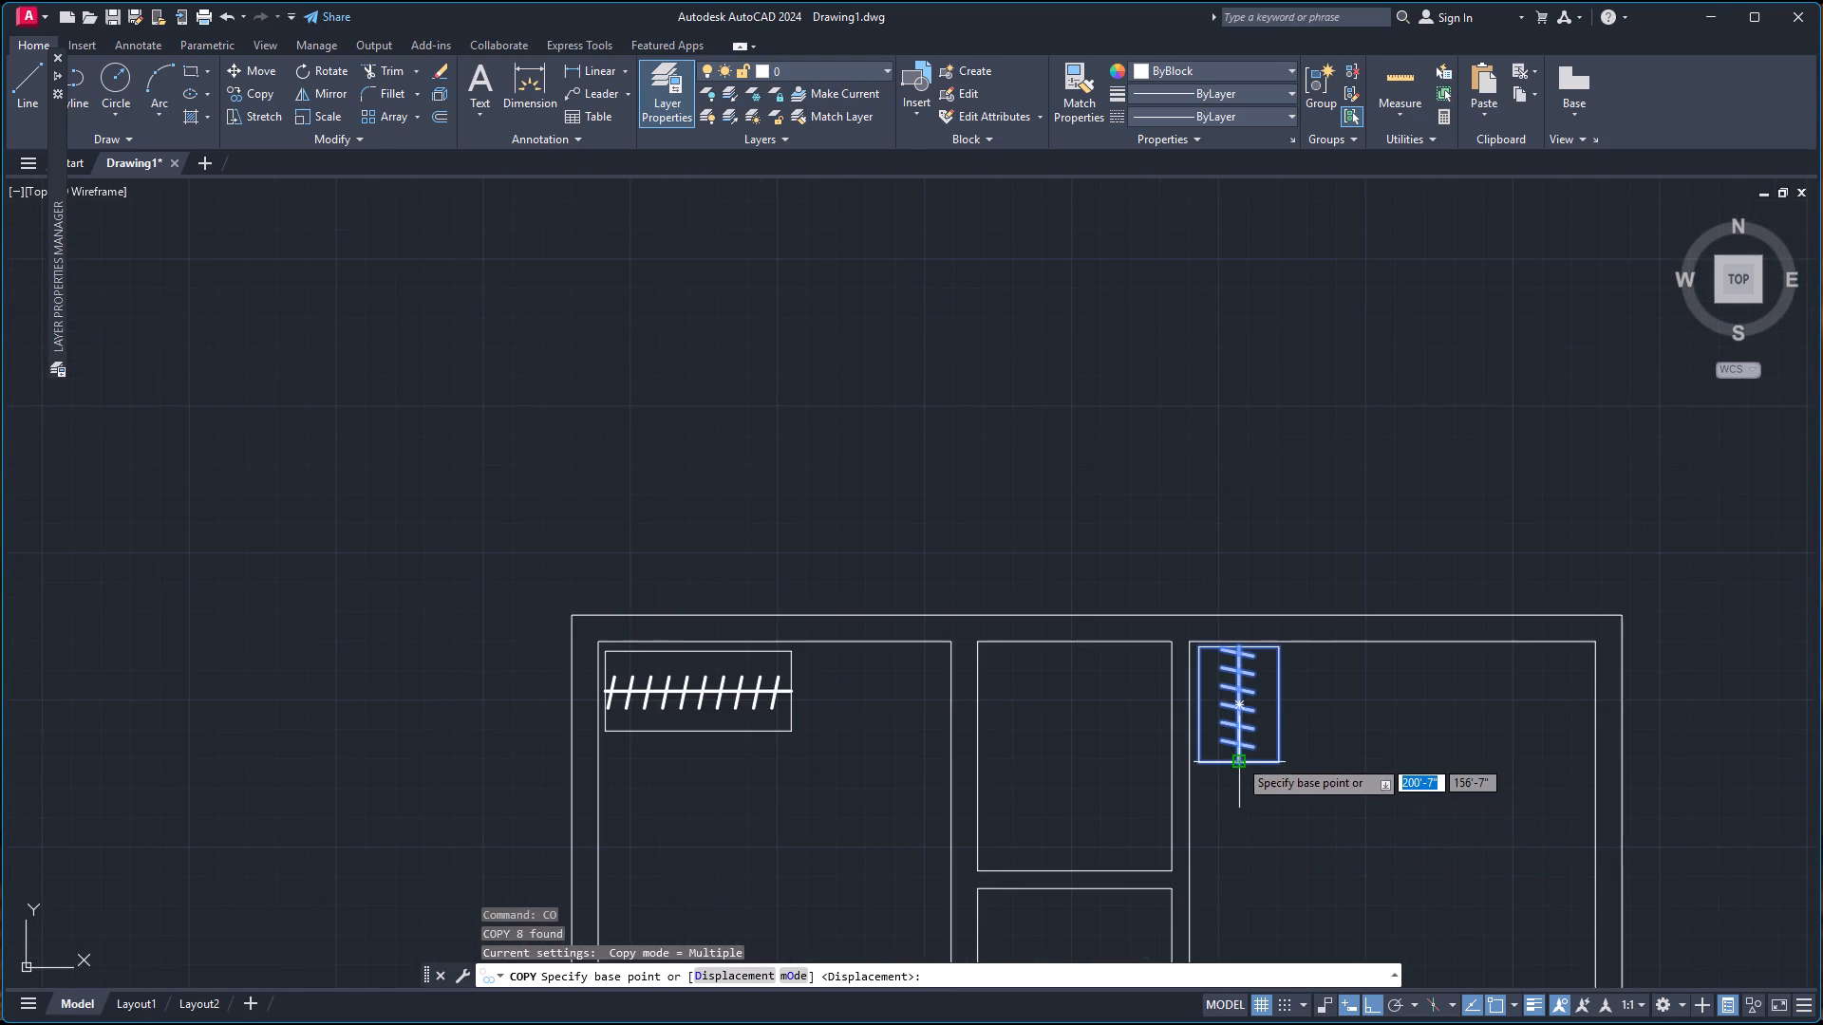
click(1238, 758)
scroll(1250, 806, down, 6)
scroll(1248, 860, up, 4)
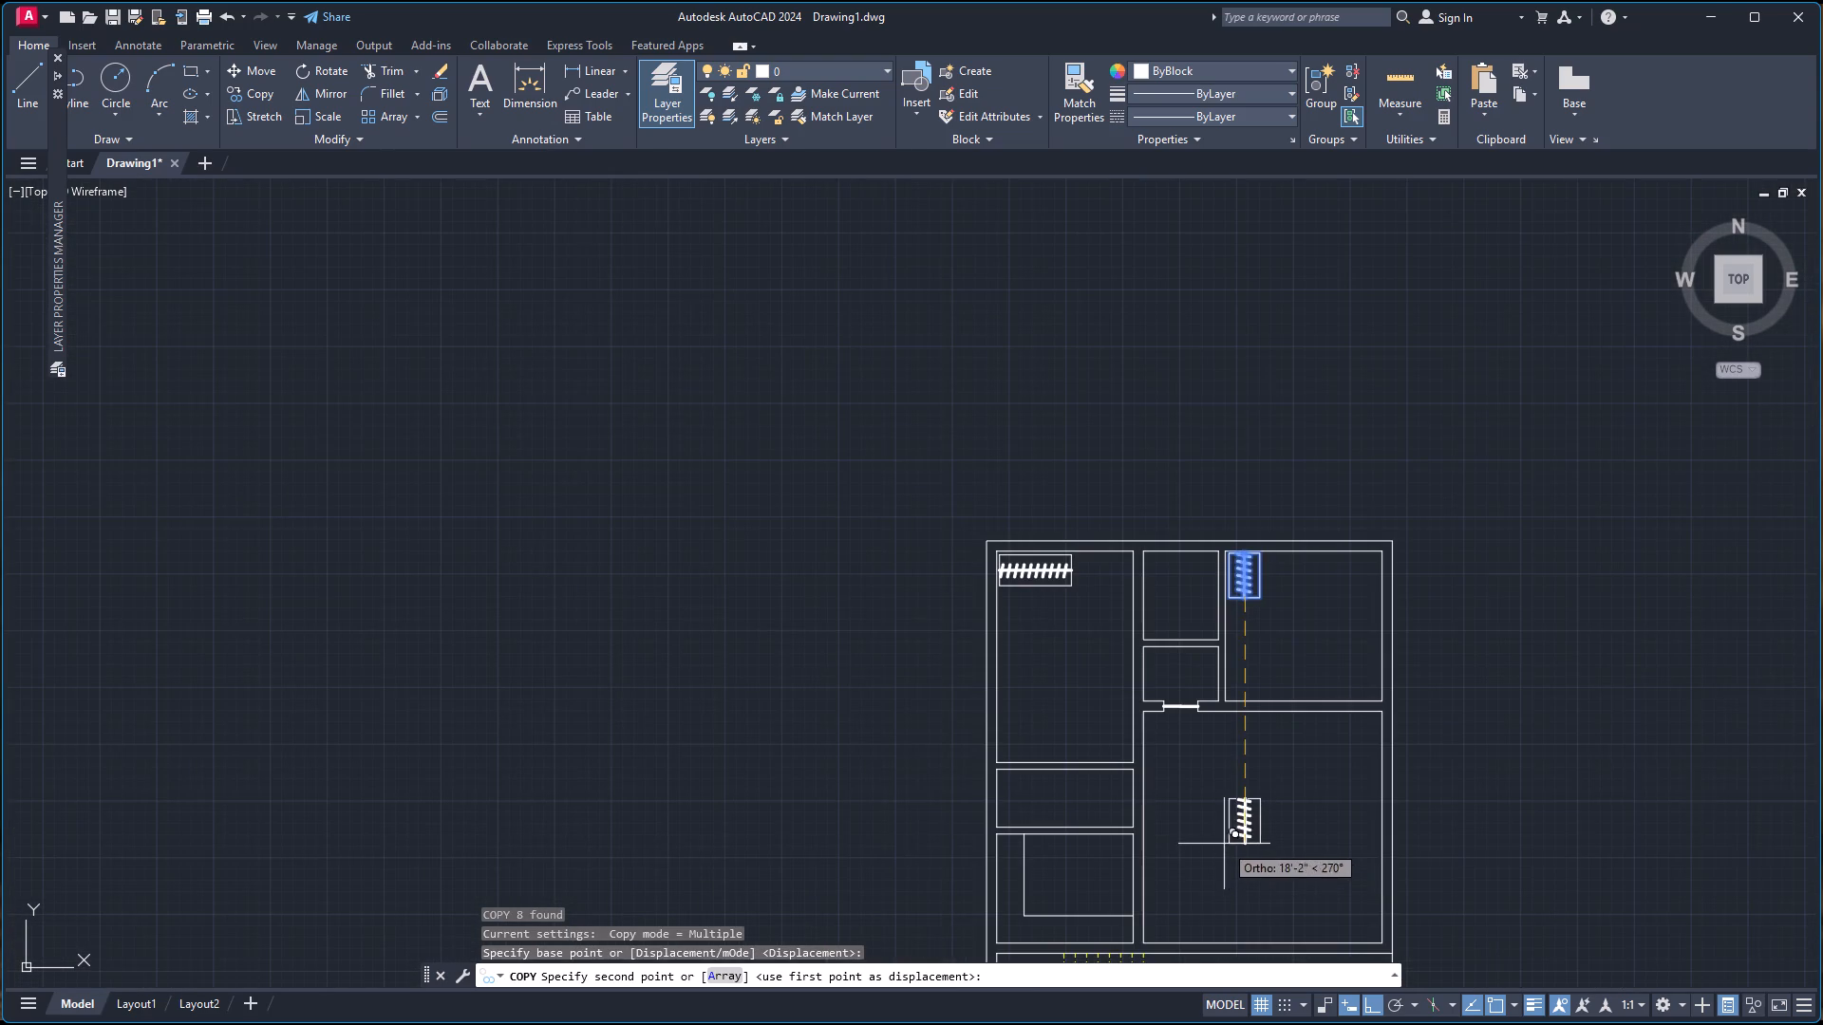
scroll(1245, 705, up, 5)
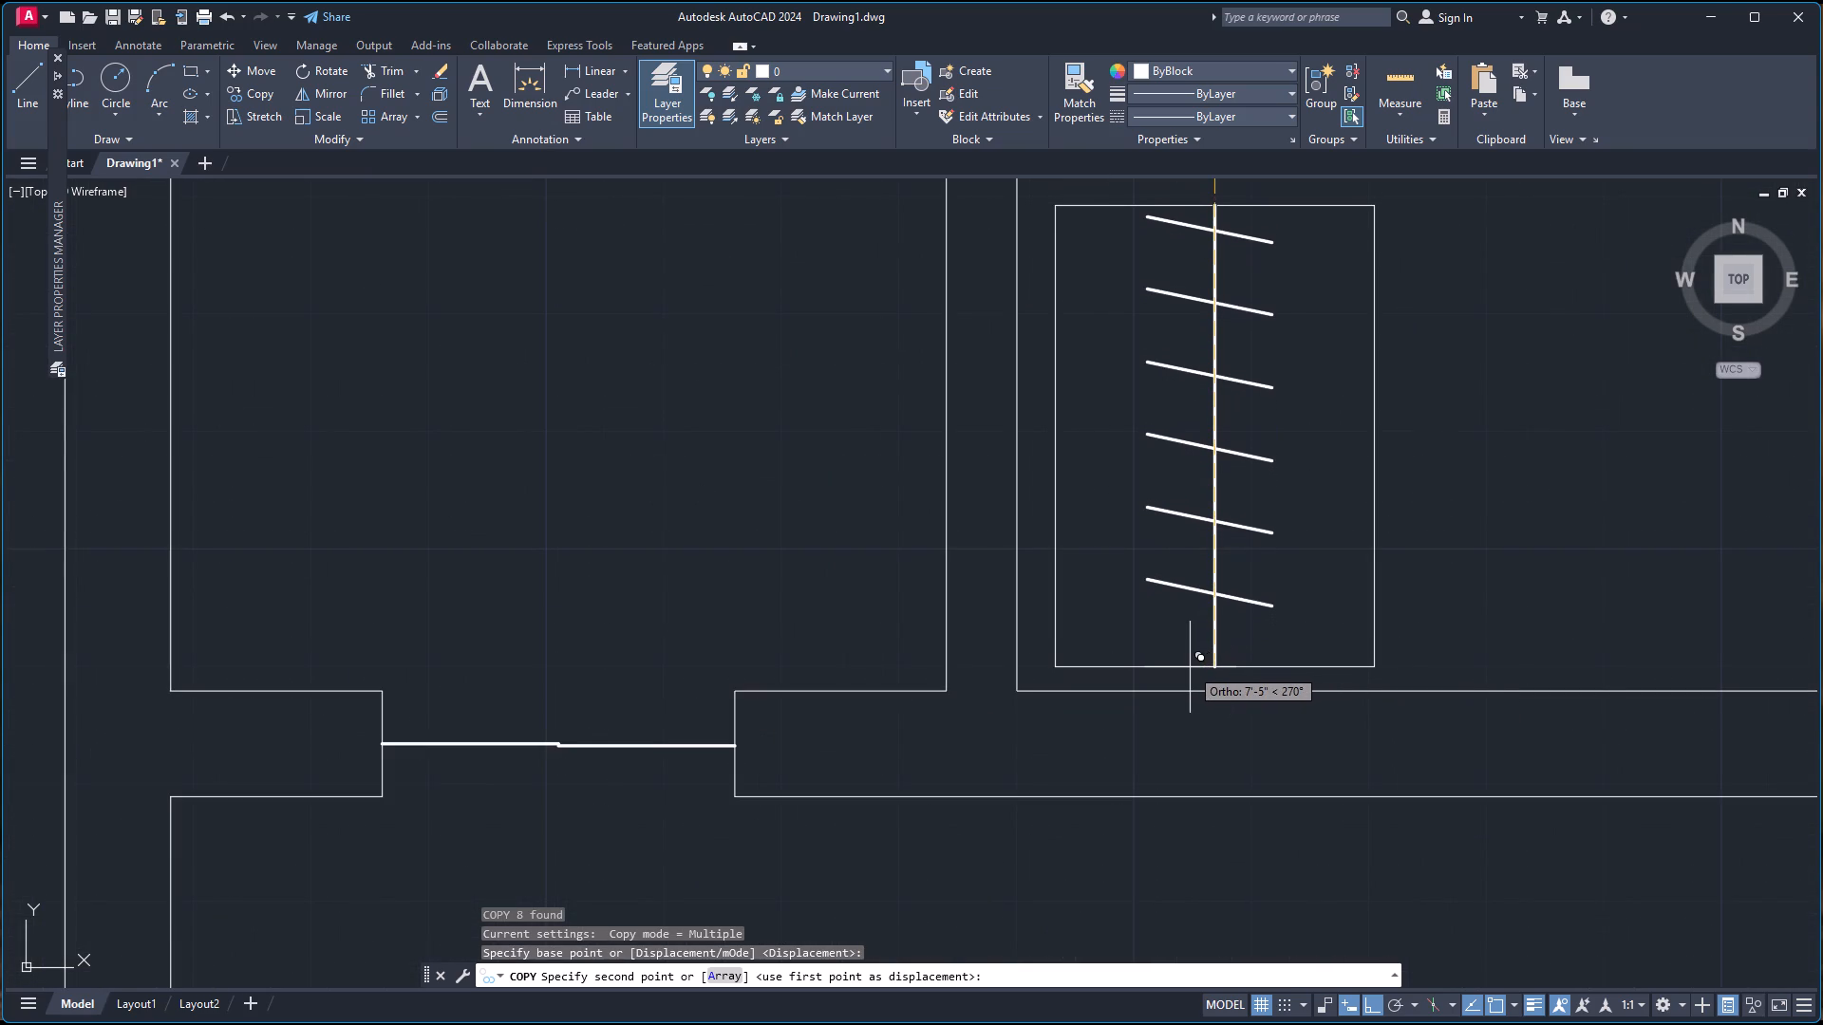
click(1212, 670)
scroll(1220, 665, down, 3)
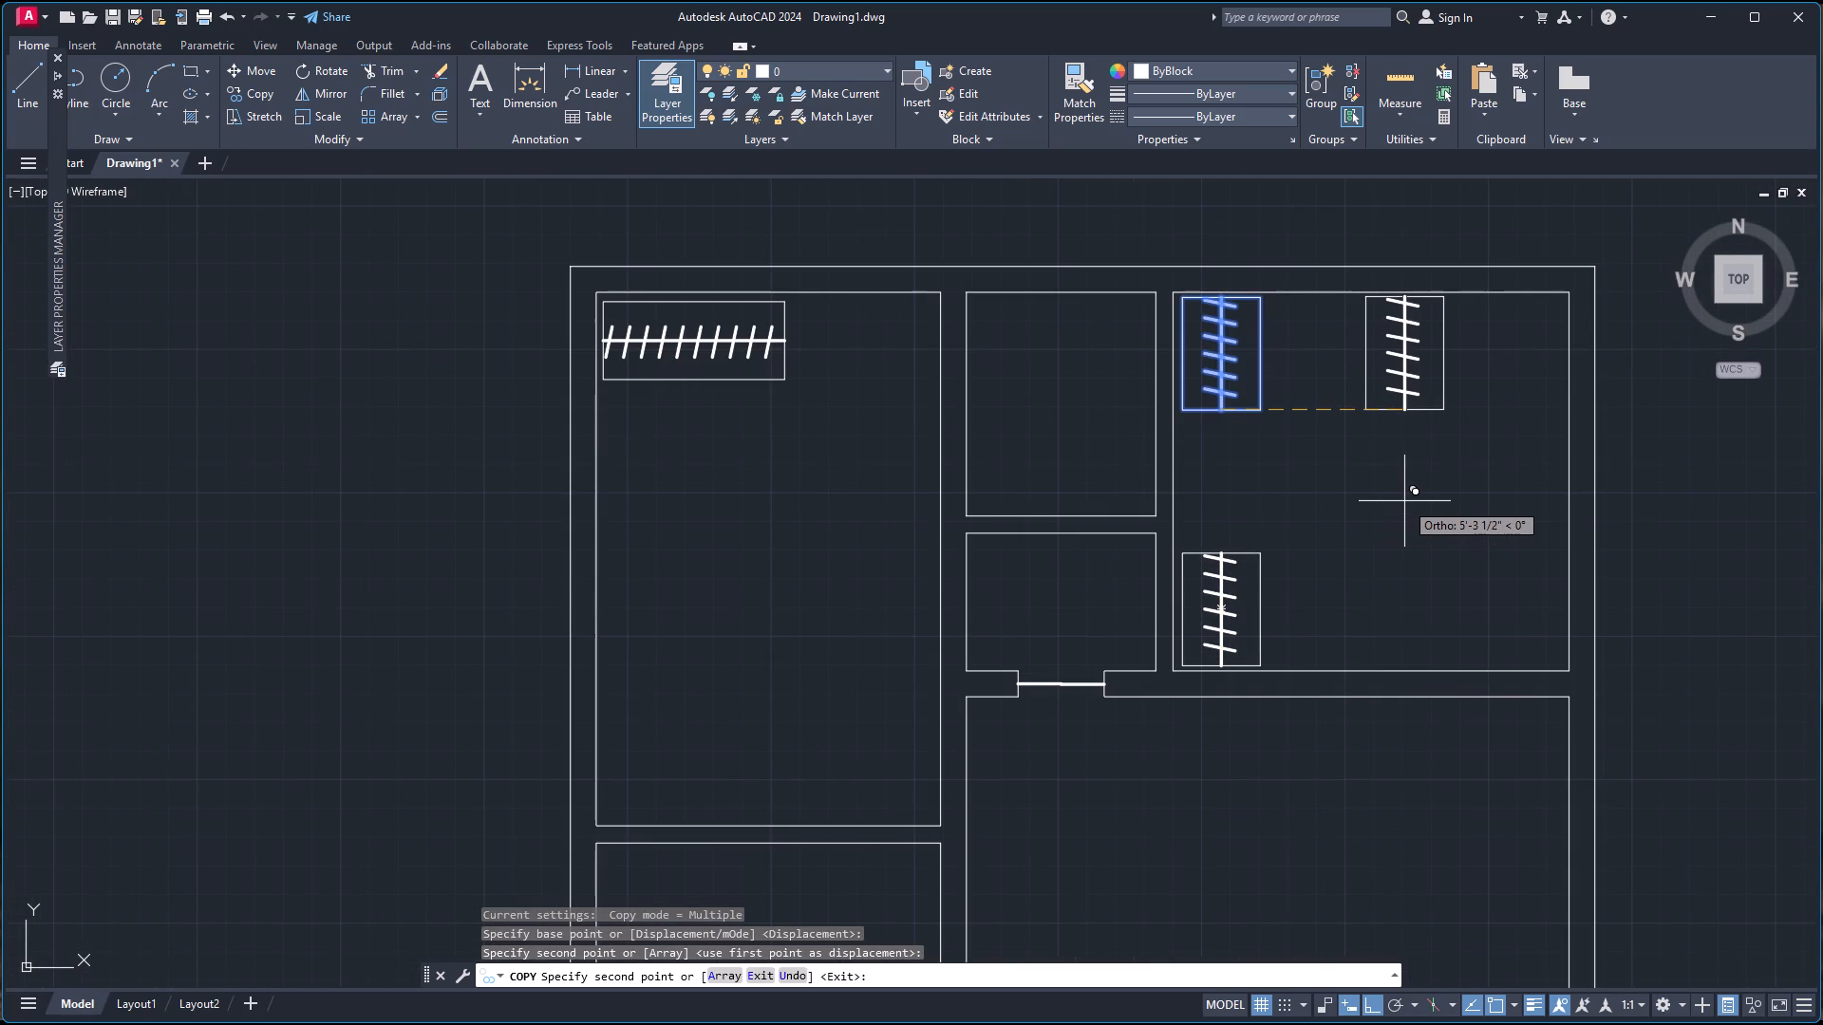
key(Escape)
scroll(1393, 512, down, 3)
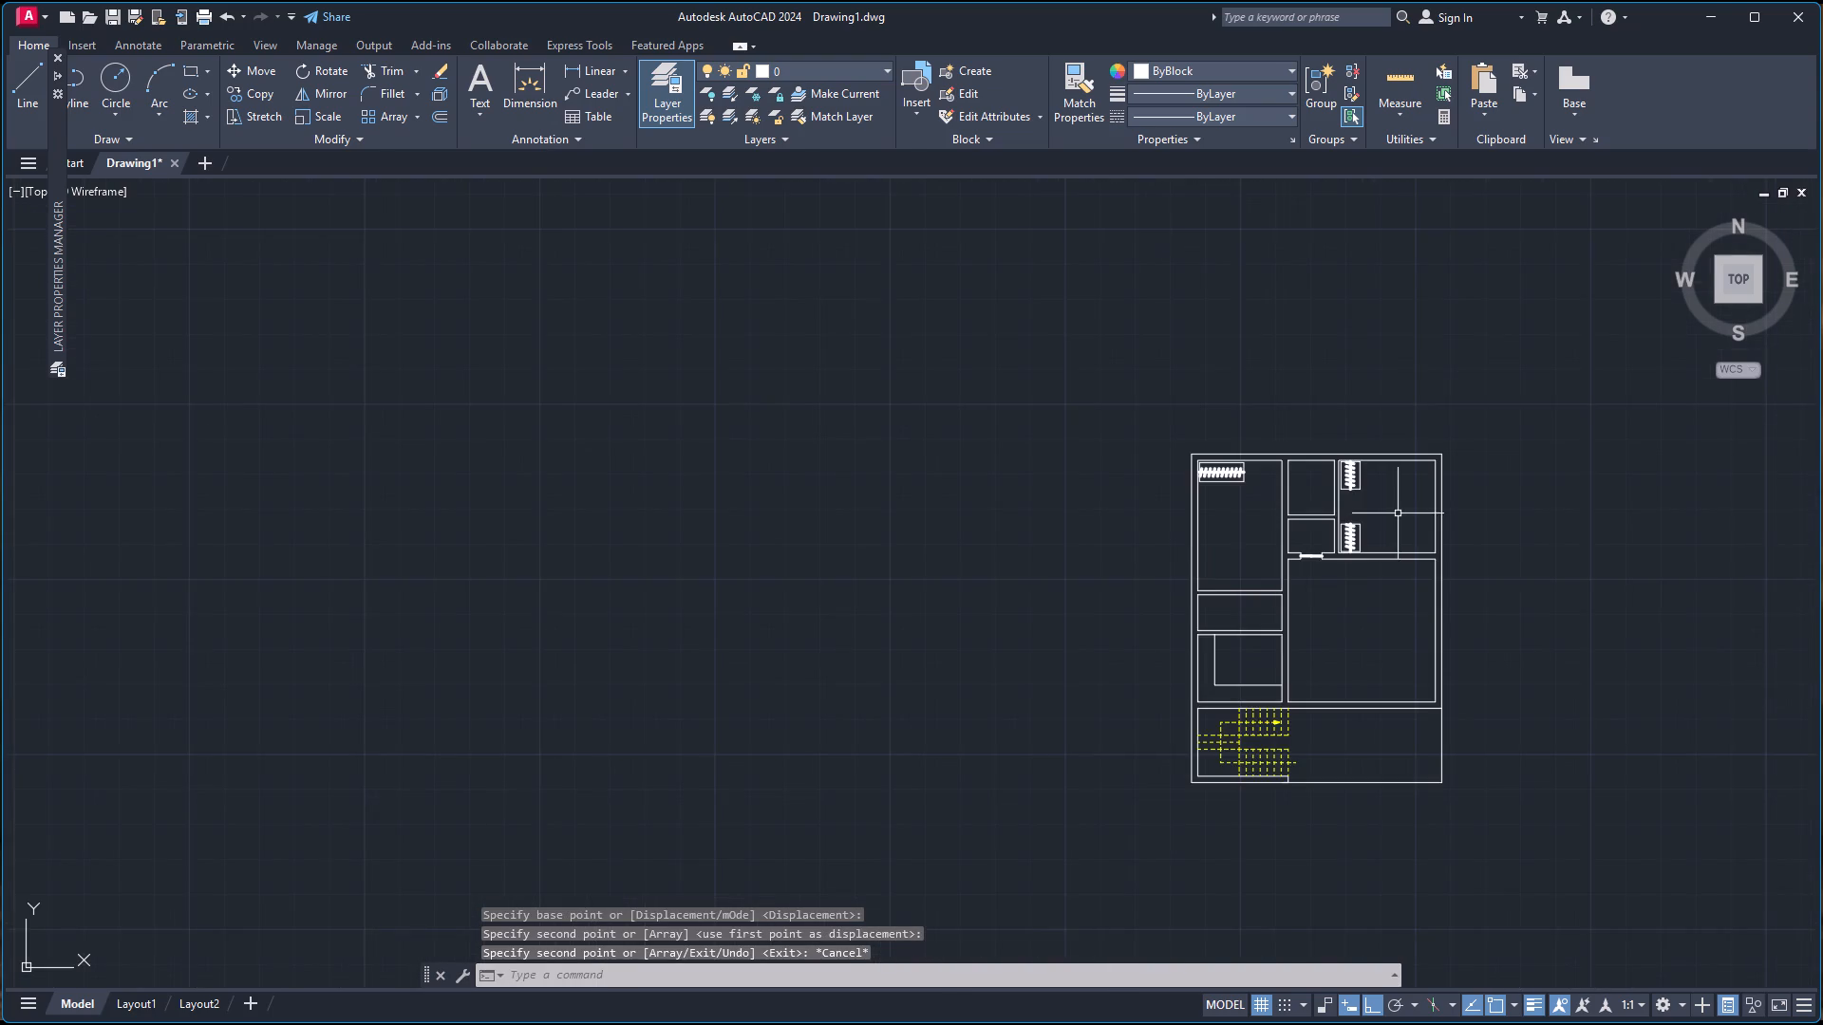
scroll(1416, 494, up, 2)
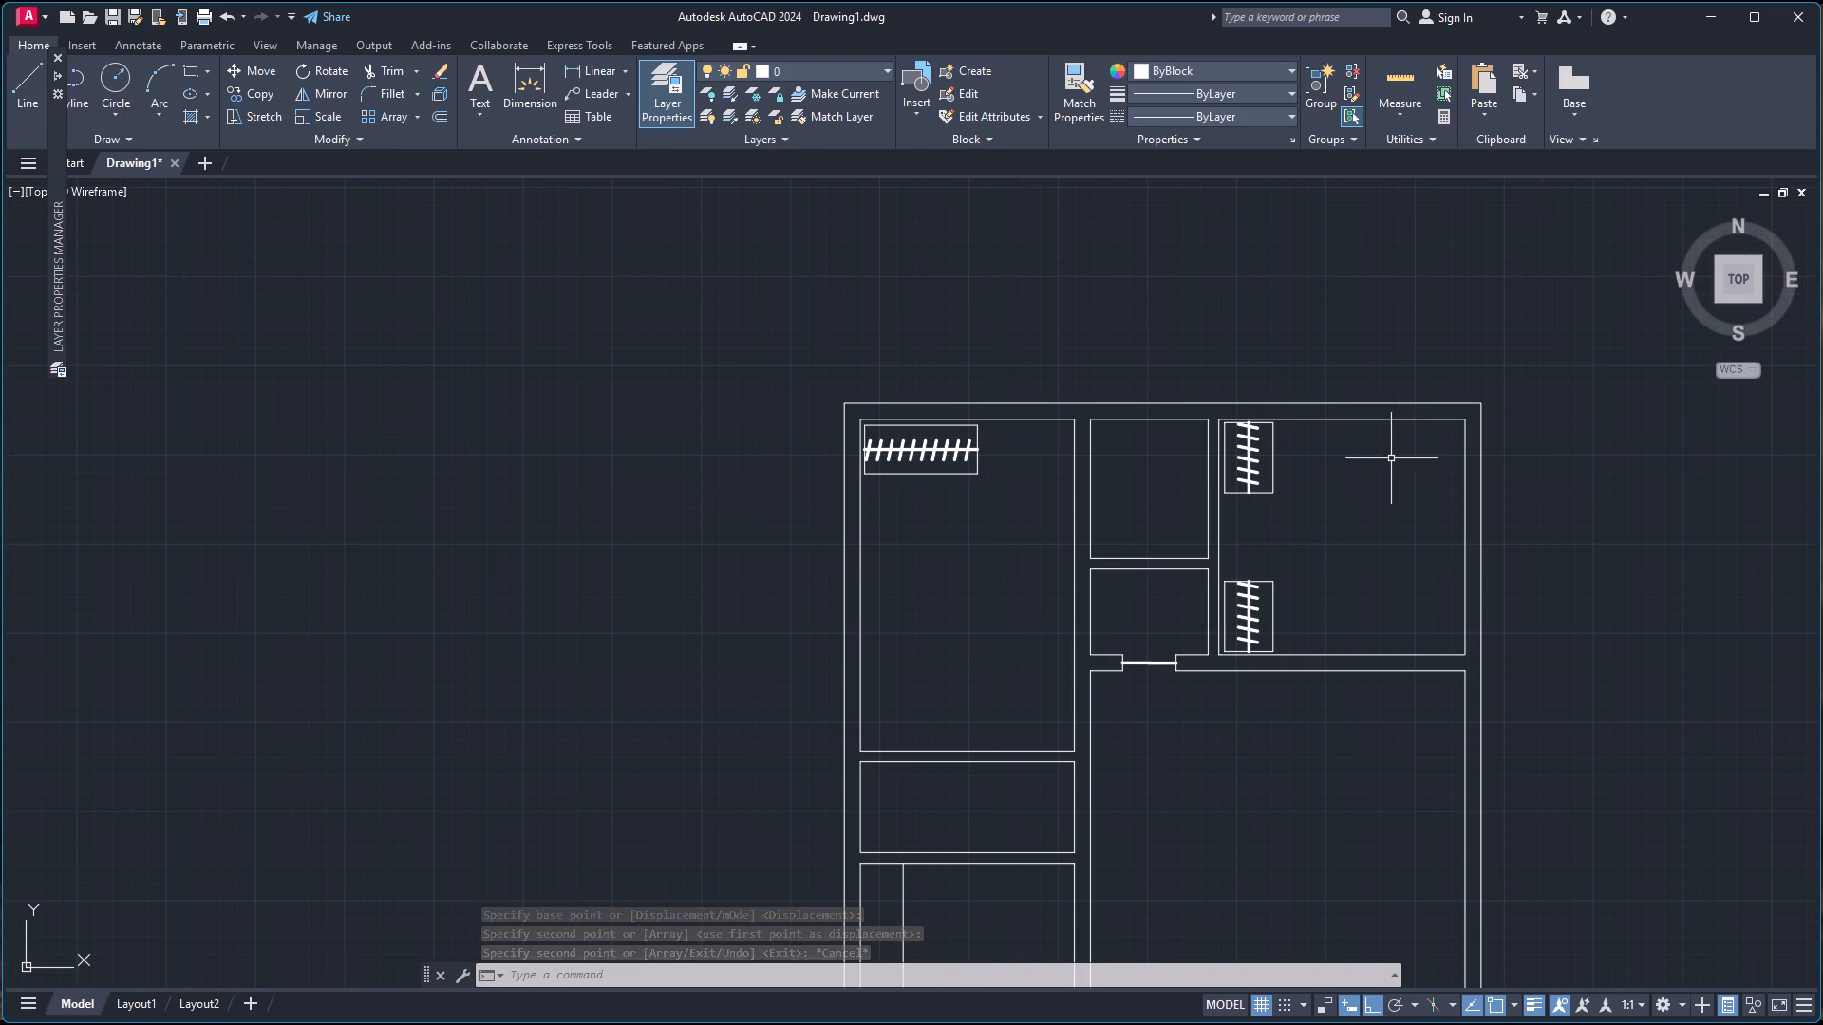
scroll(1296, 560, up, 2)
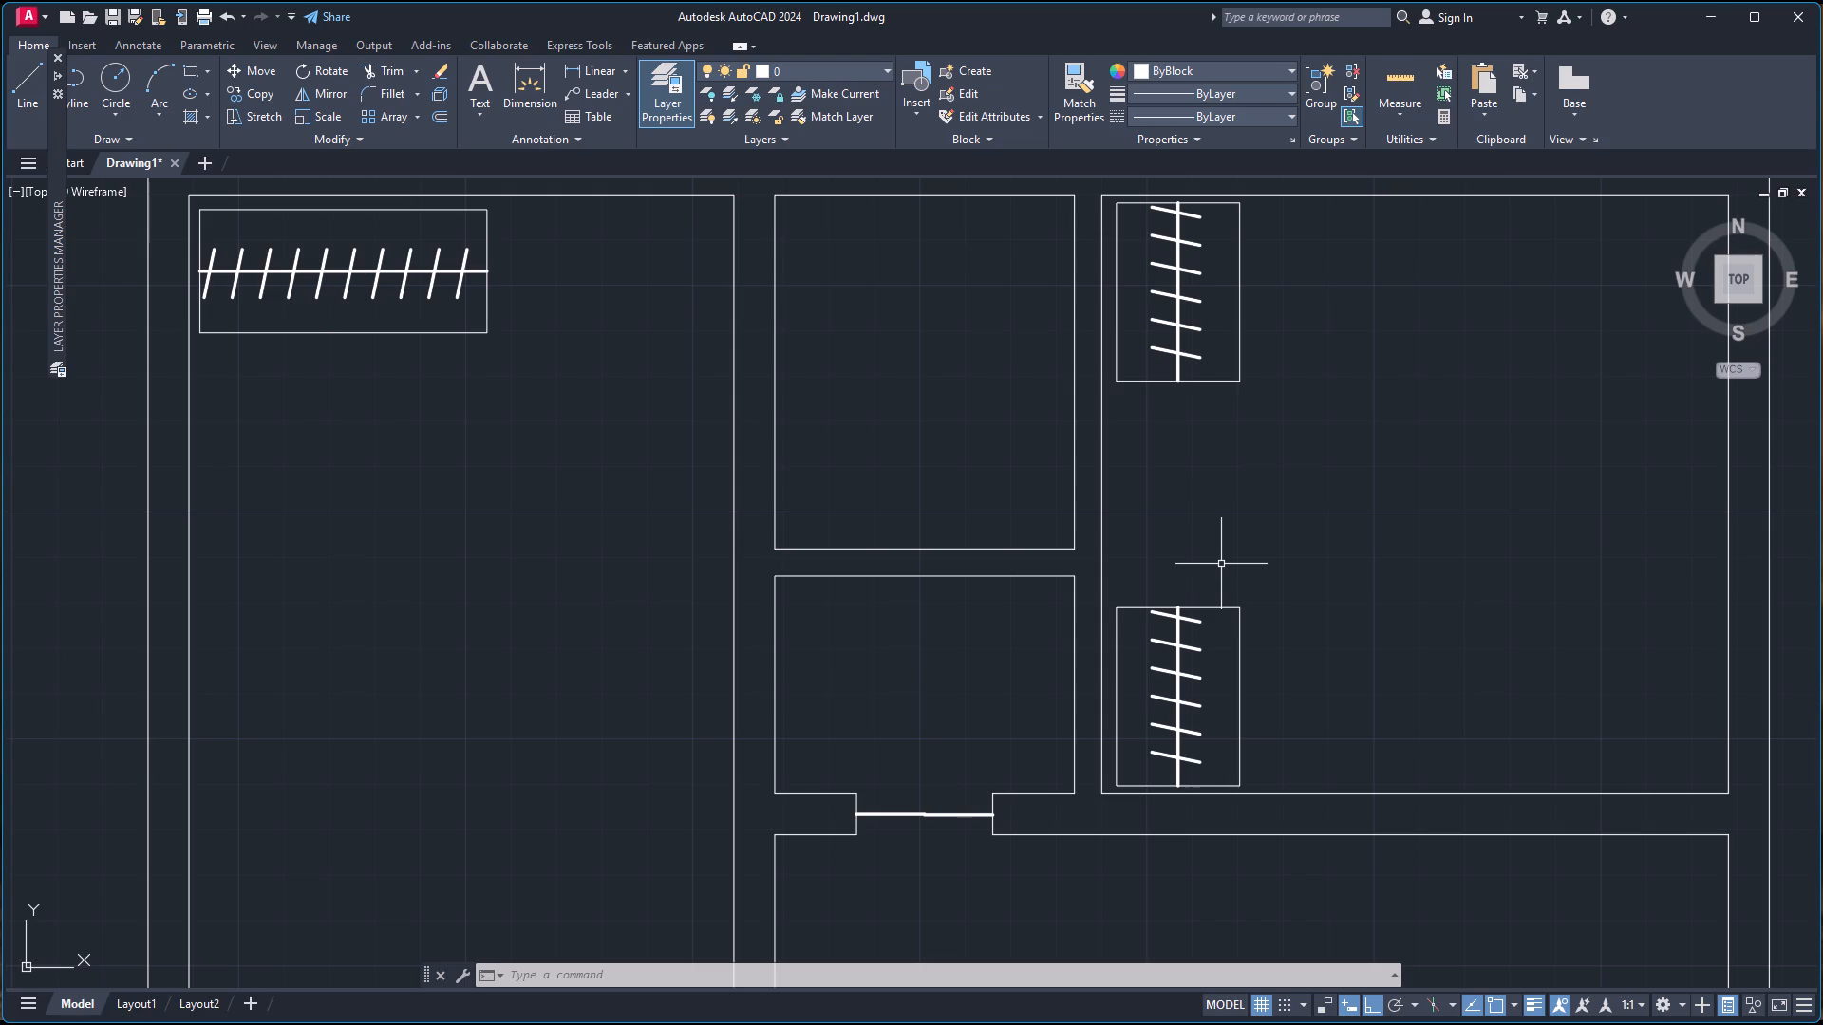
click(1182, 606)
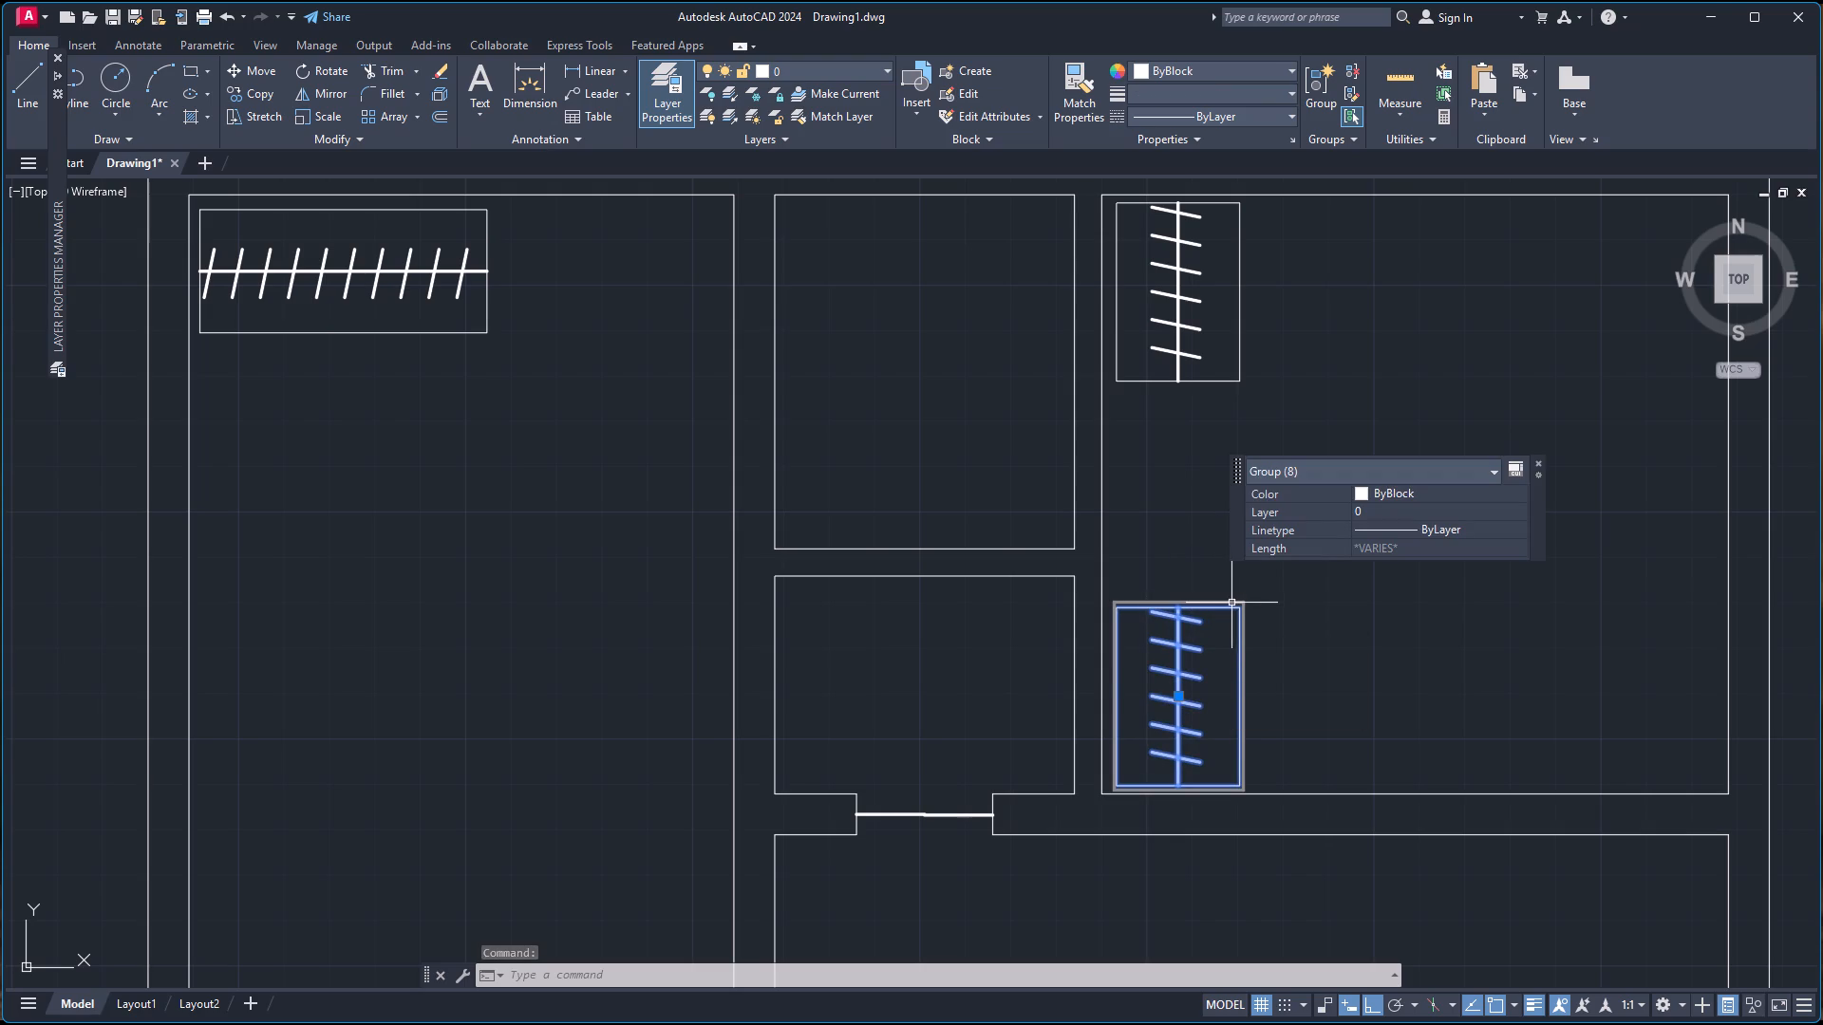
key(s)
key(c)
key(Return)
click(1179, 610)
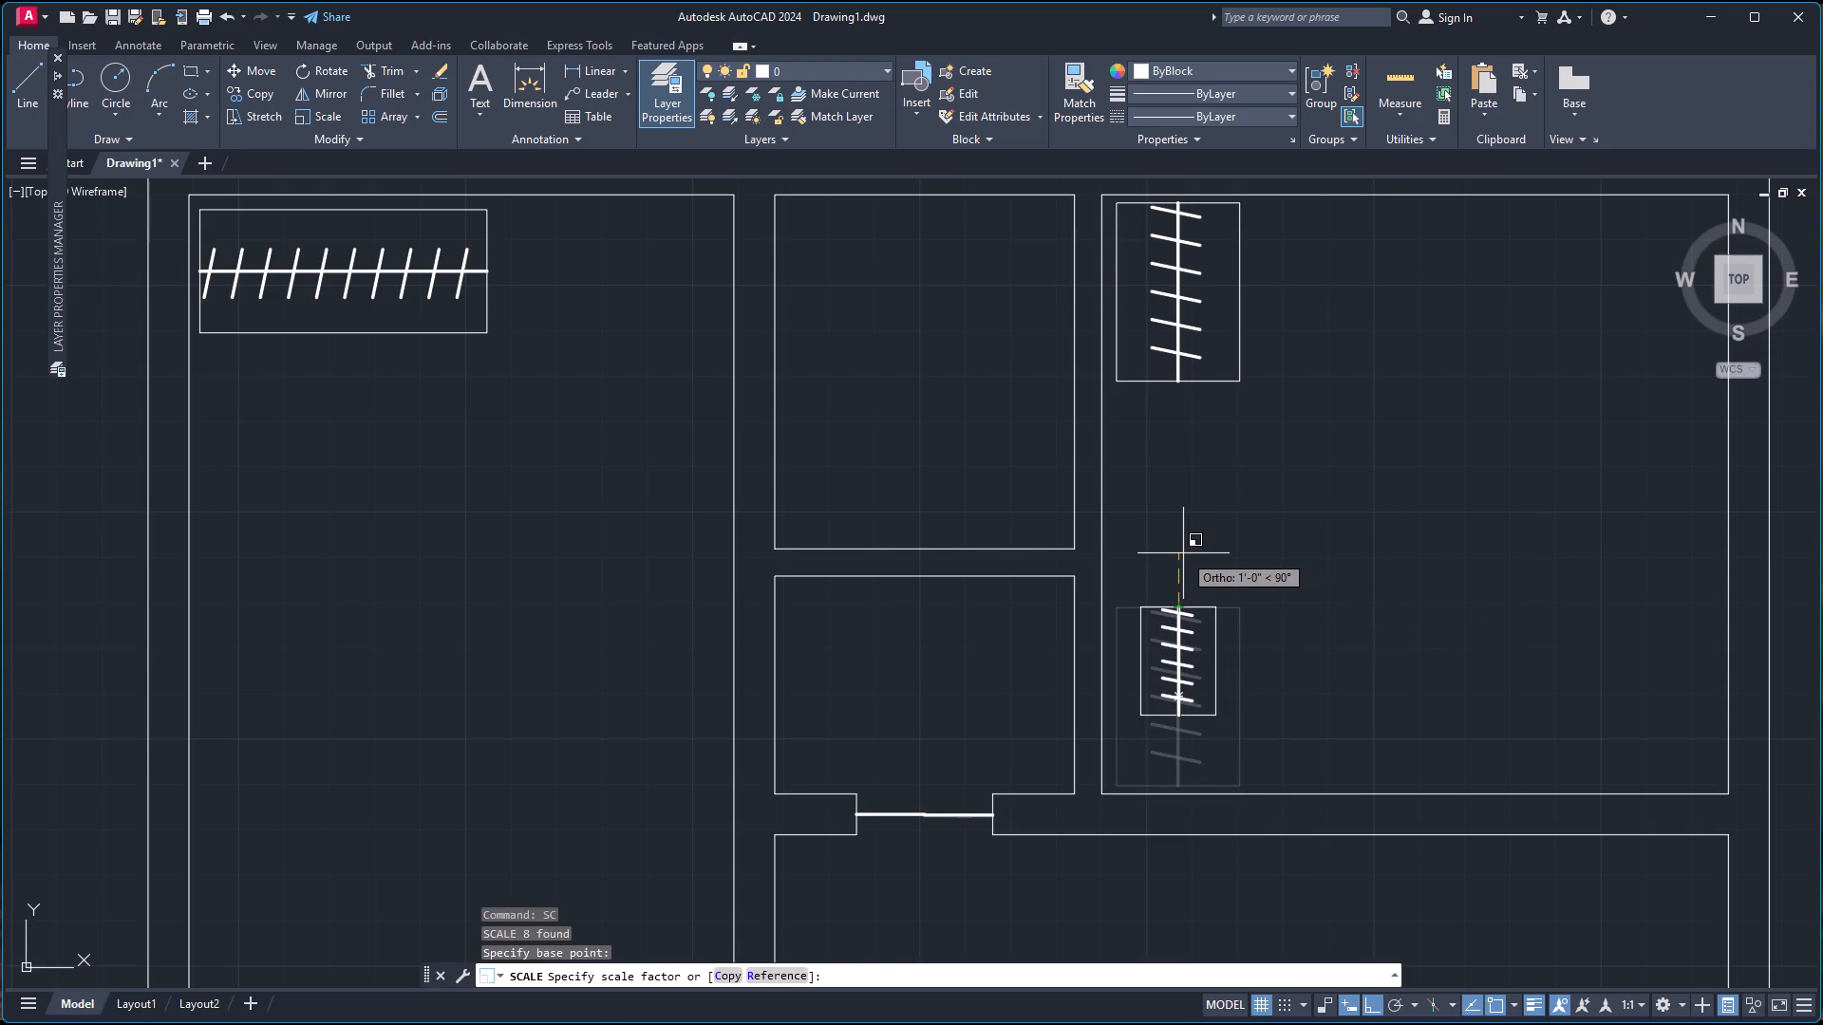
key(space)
Ungroup the lower wardrobe copy in the upper-right room.
click(1183, 606)
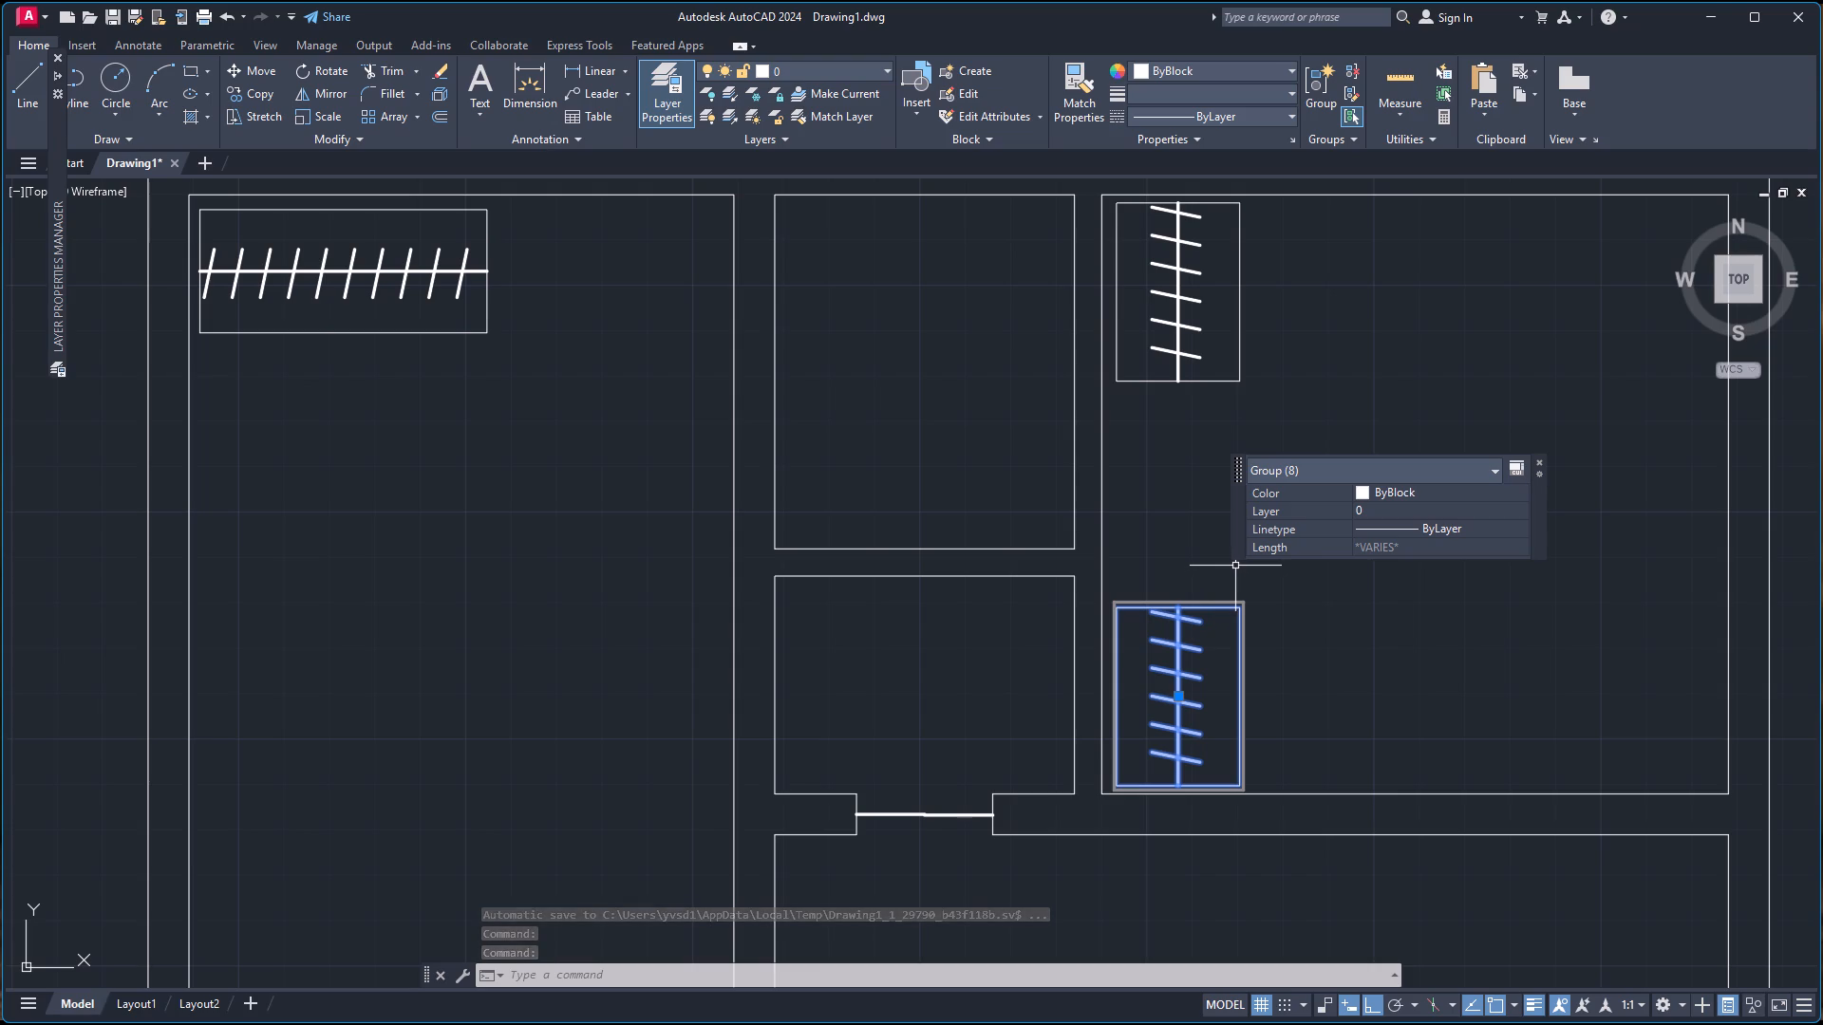
key(u)
key(n)
key(g)
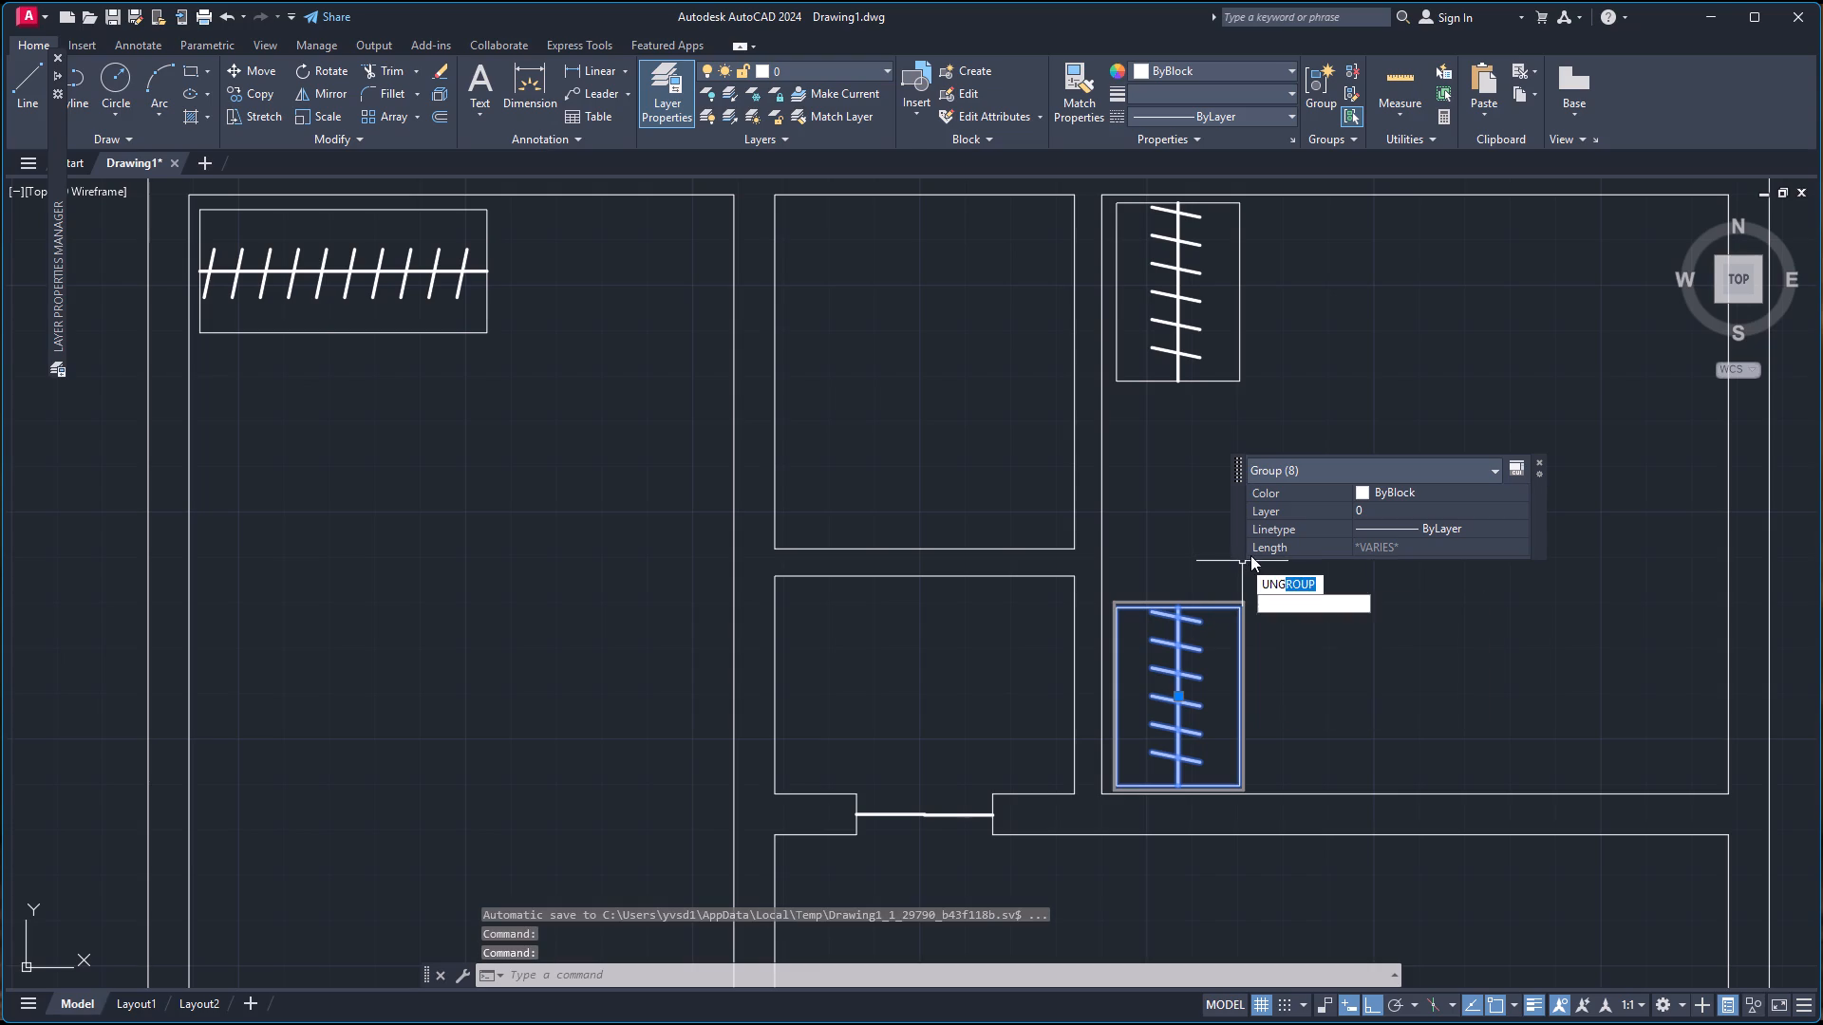
key(Return)
Stretch the lower wardrobe's top edge and the upper end of its rod line upward by about 1'-7".
click(1186, 606)
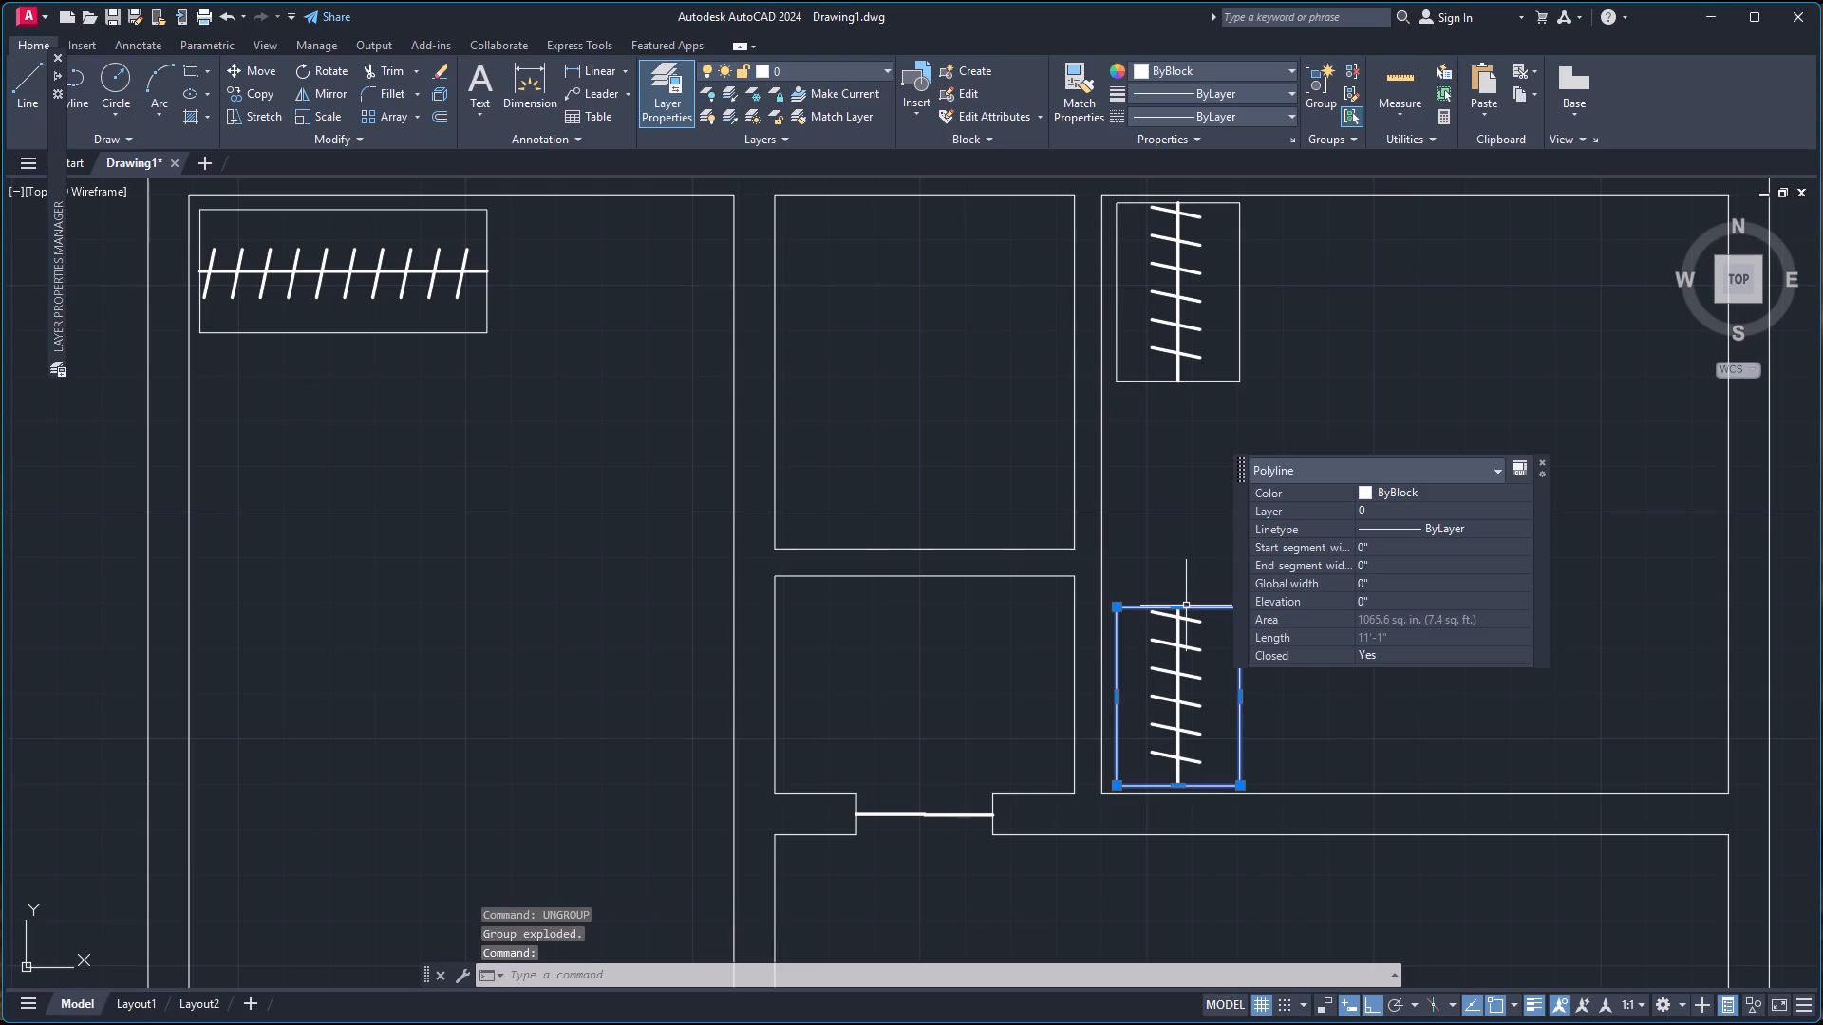
click(1177, 607)
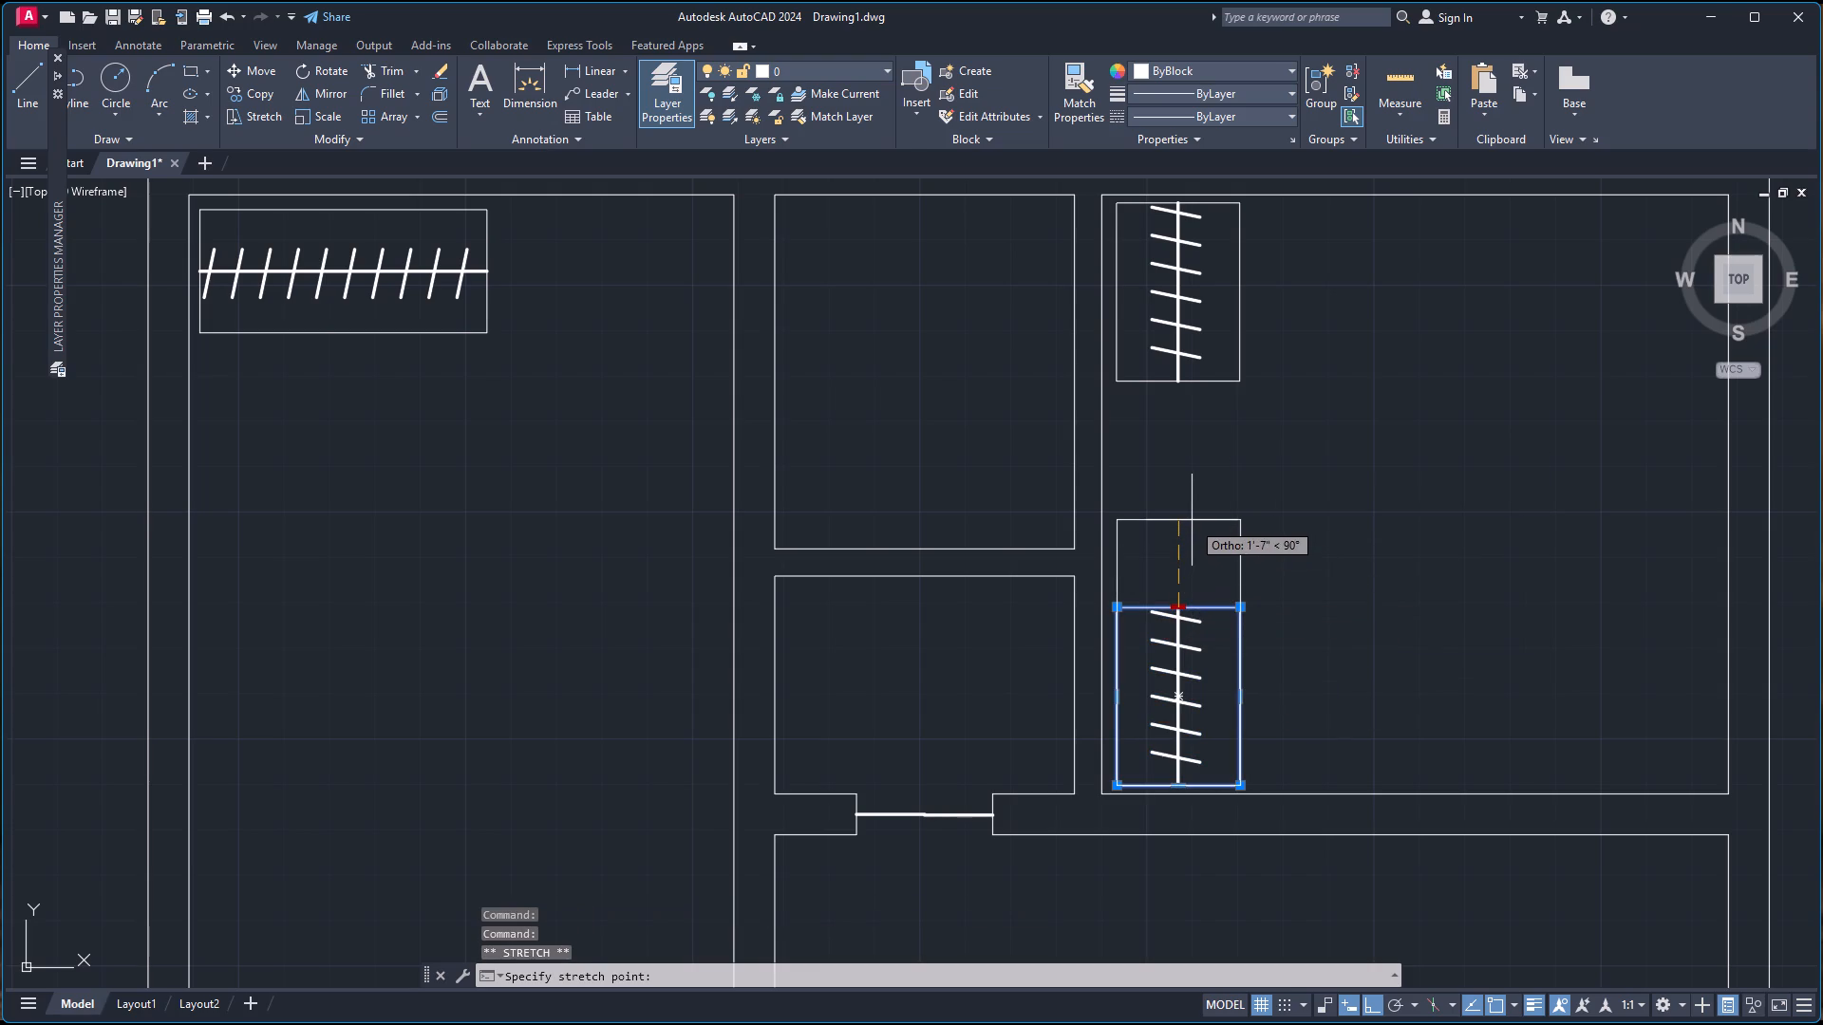
click(1192, 520)
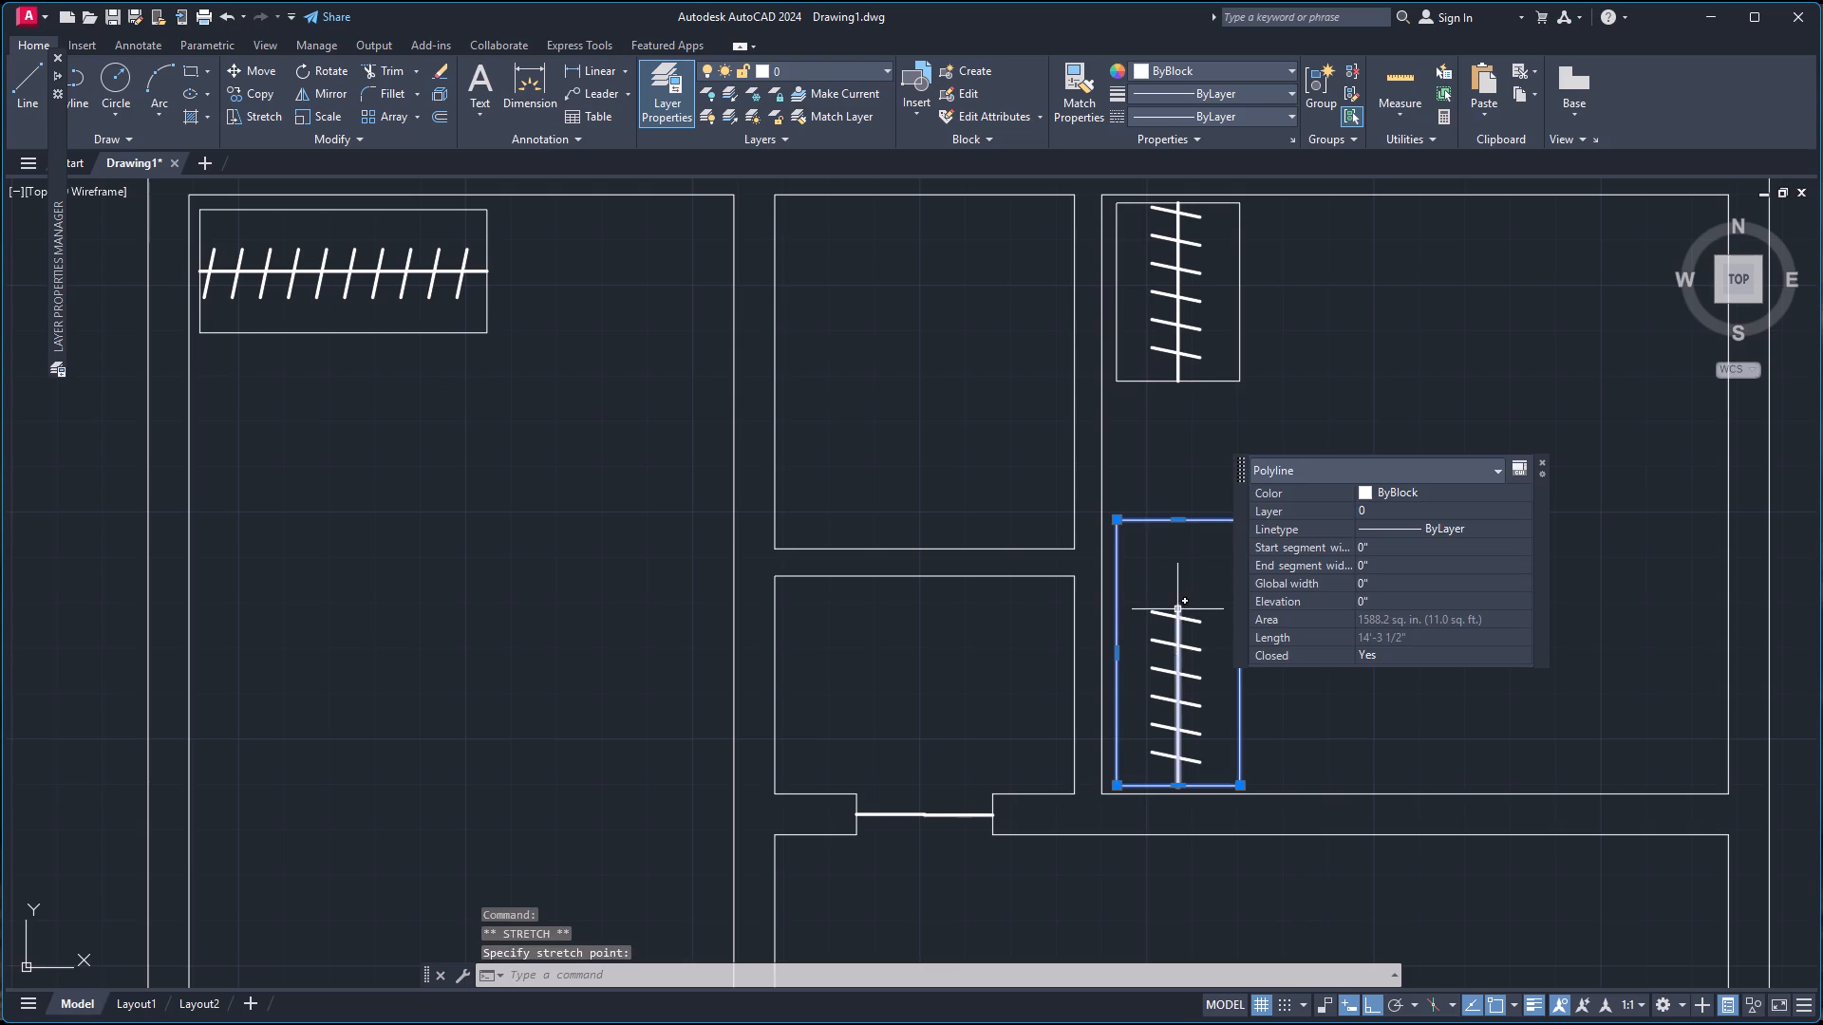
click(1177, 610)
click(1176, 607)
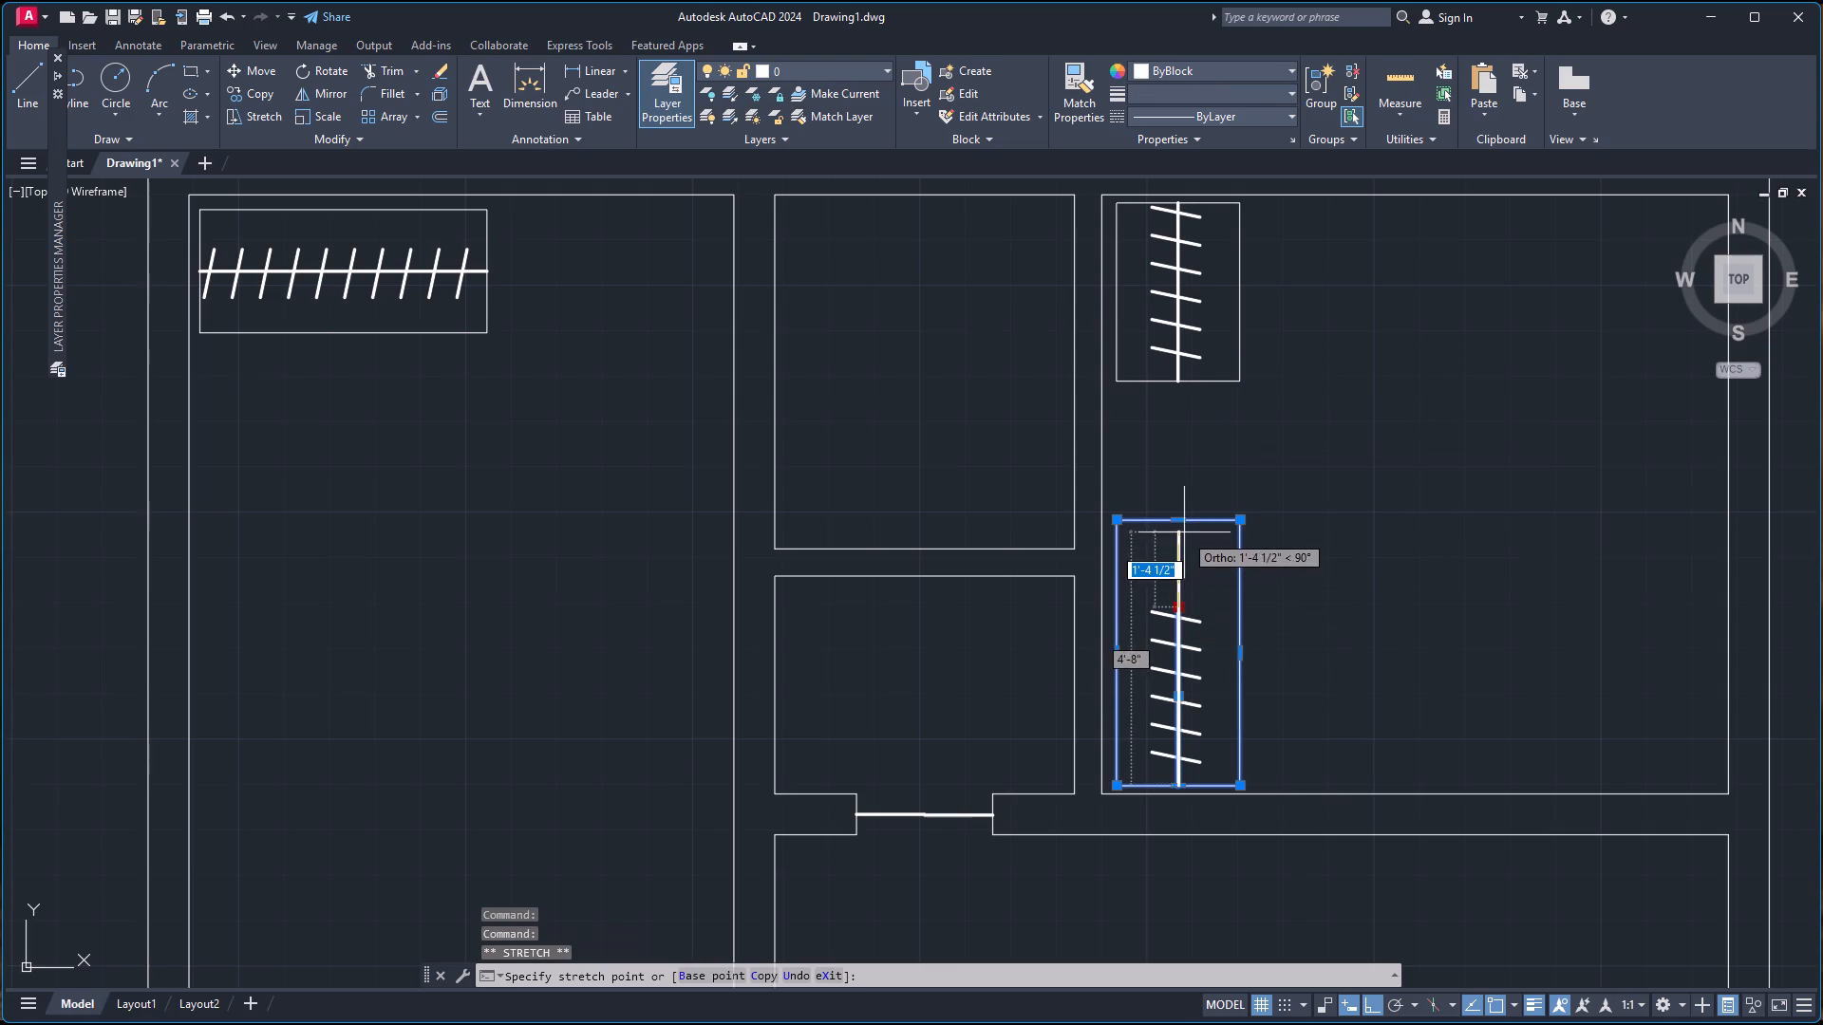
click(1182, 522)
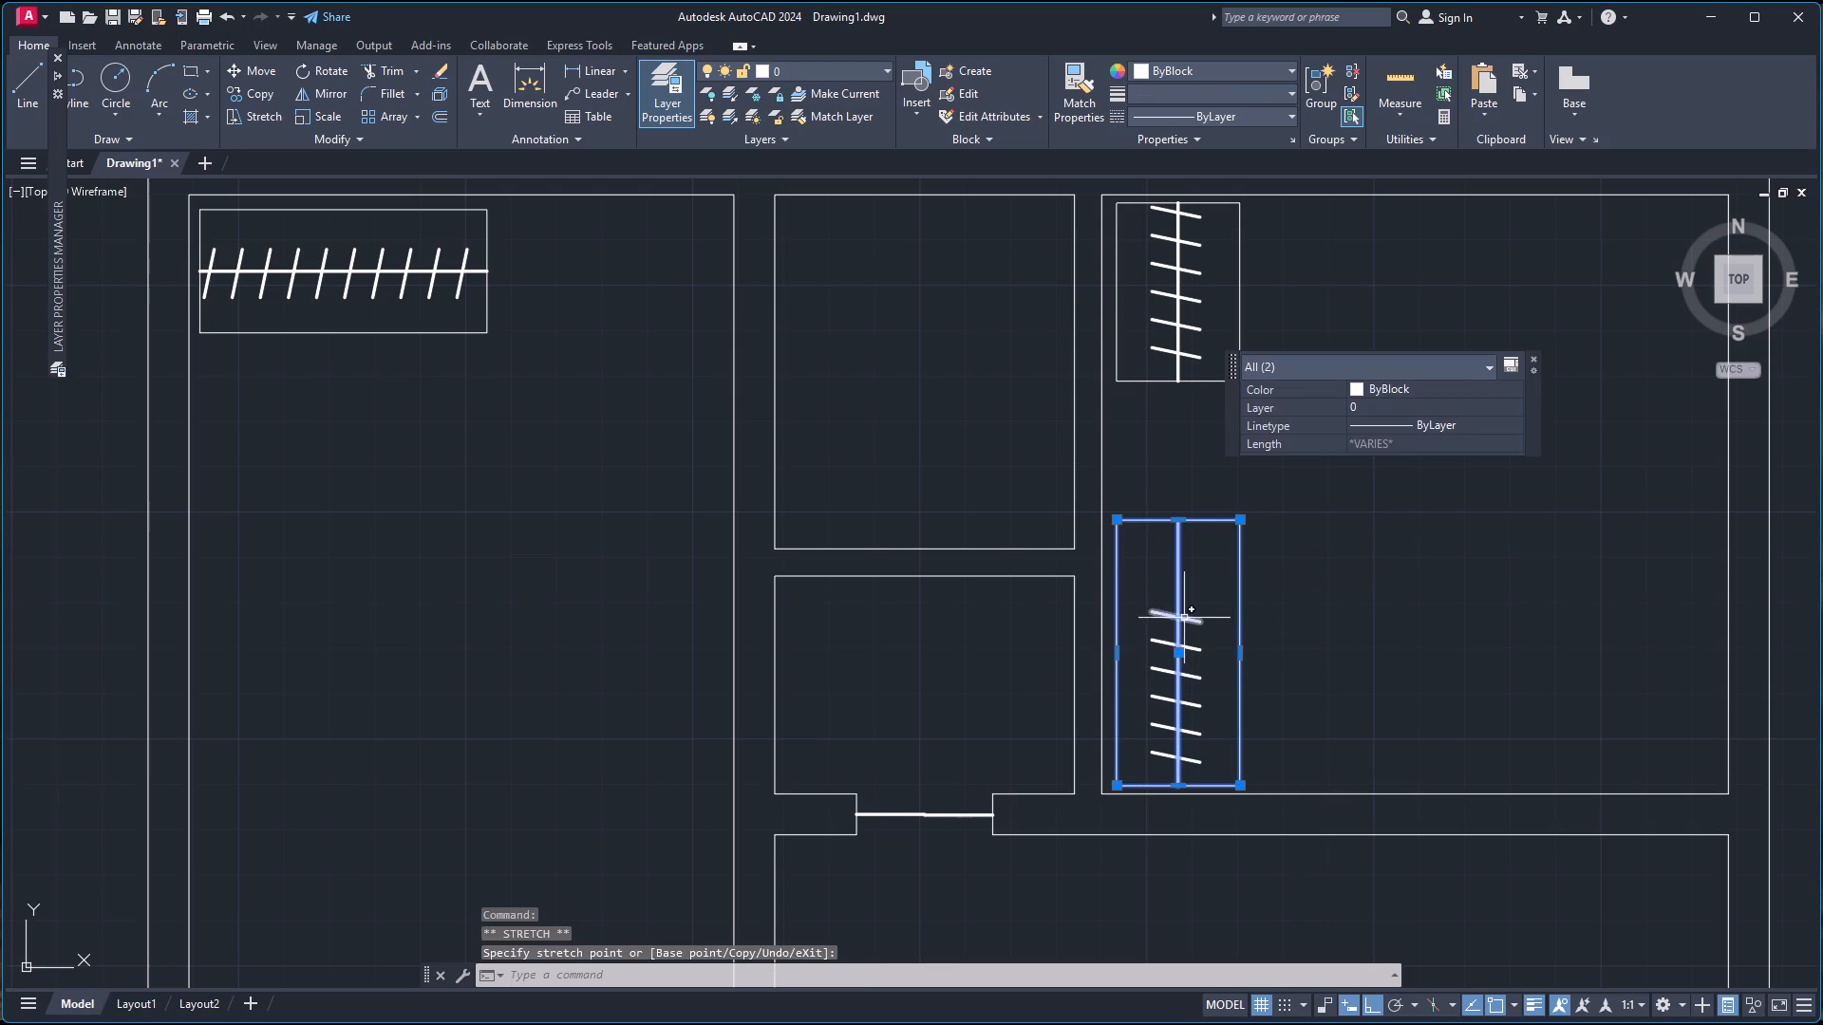
click(1184, 617)
key(Escape)
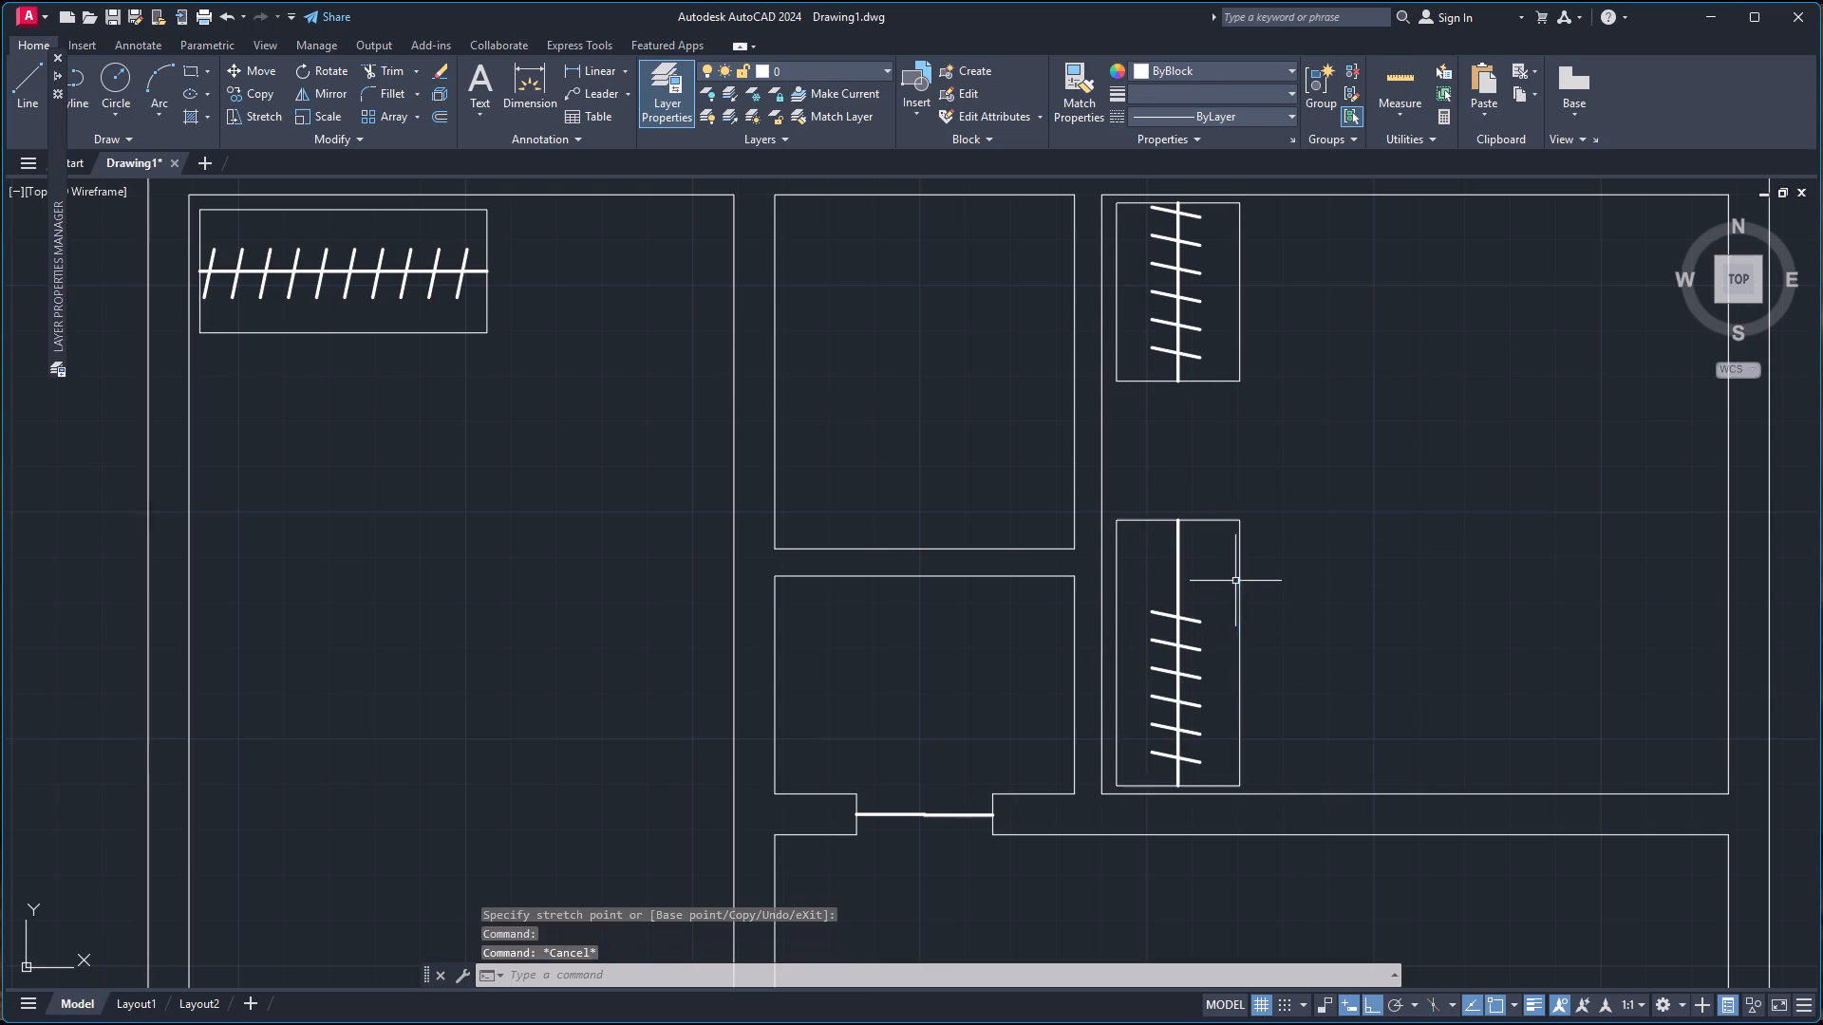
Copy the lower wardrobe's topmost hanger line to three spaced points up the rod, the highest about 1'-4 1/2" above the original.
click(1193, 617)
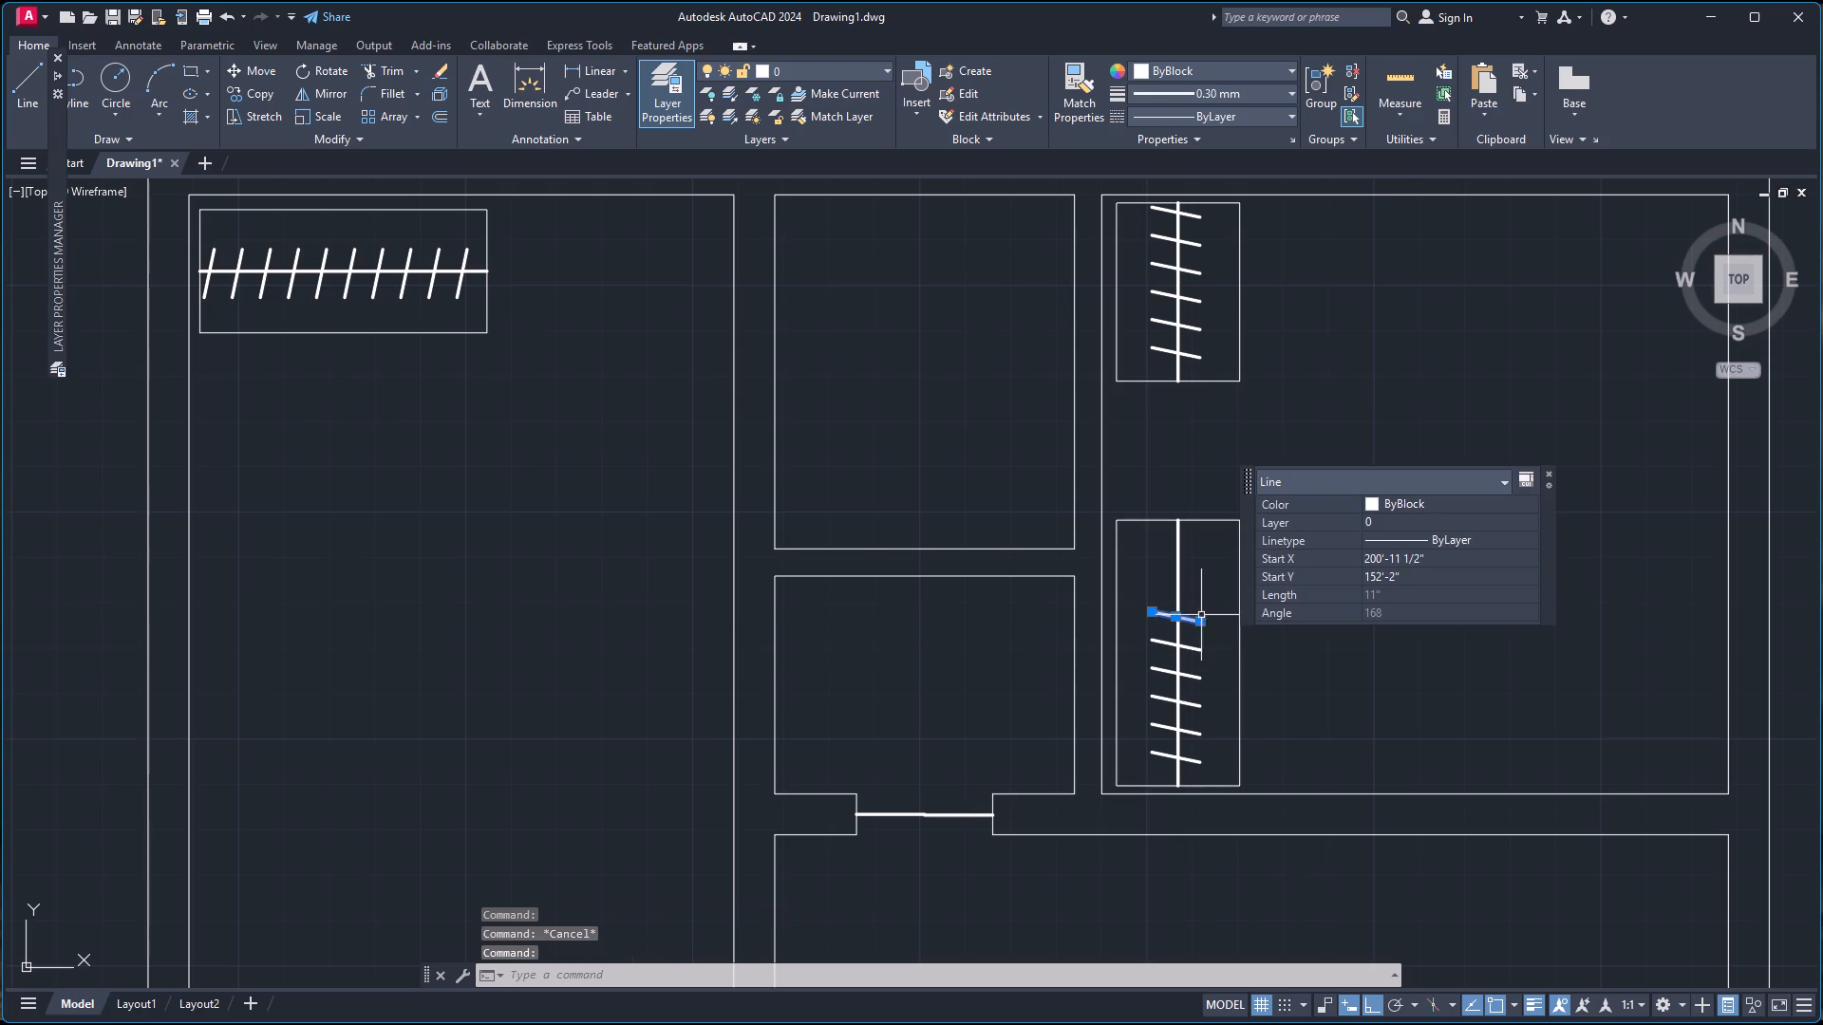
key(c)
key(o)
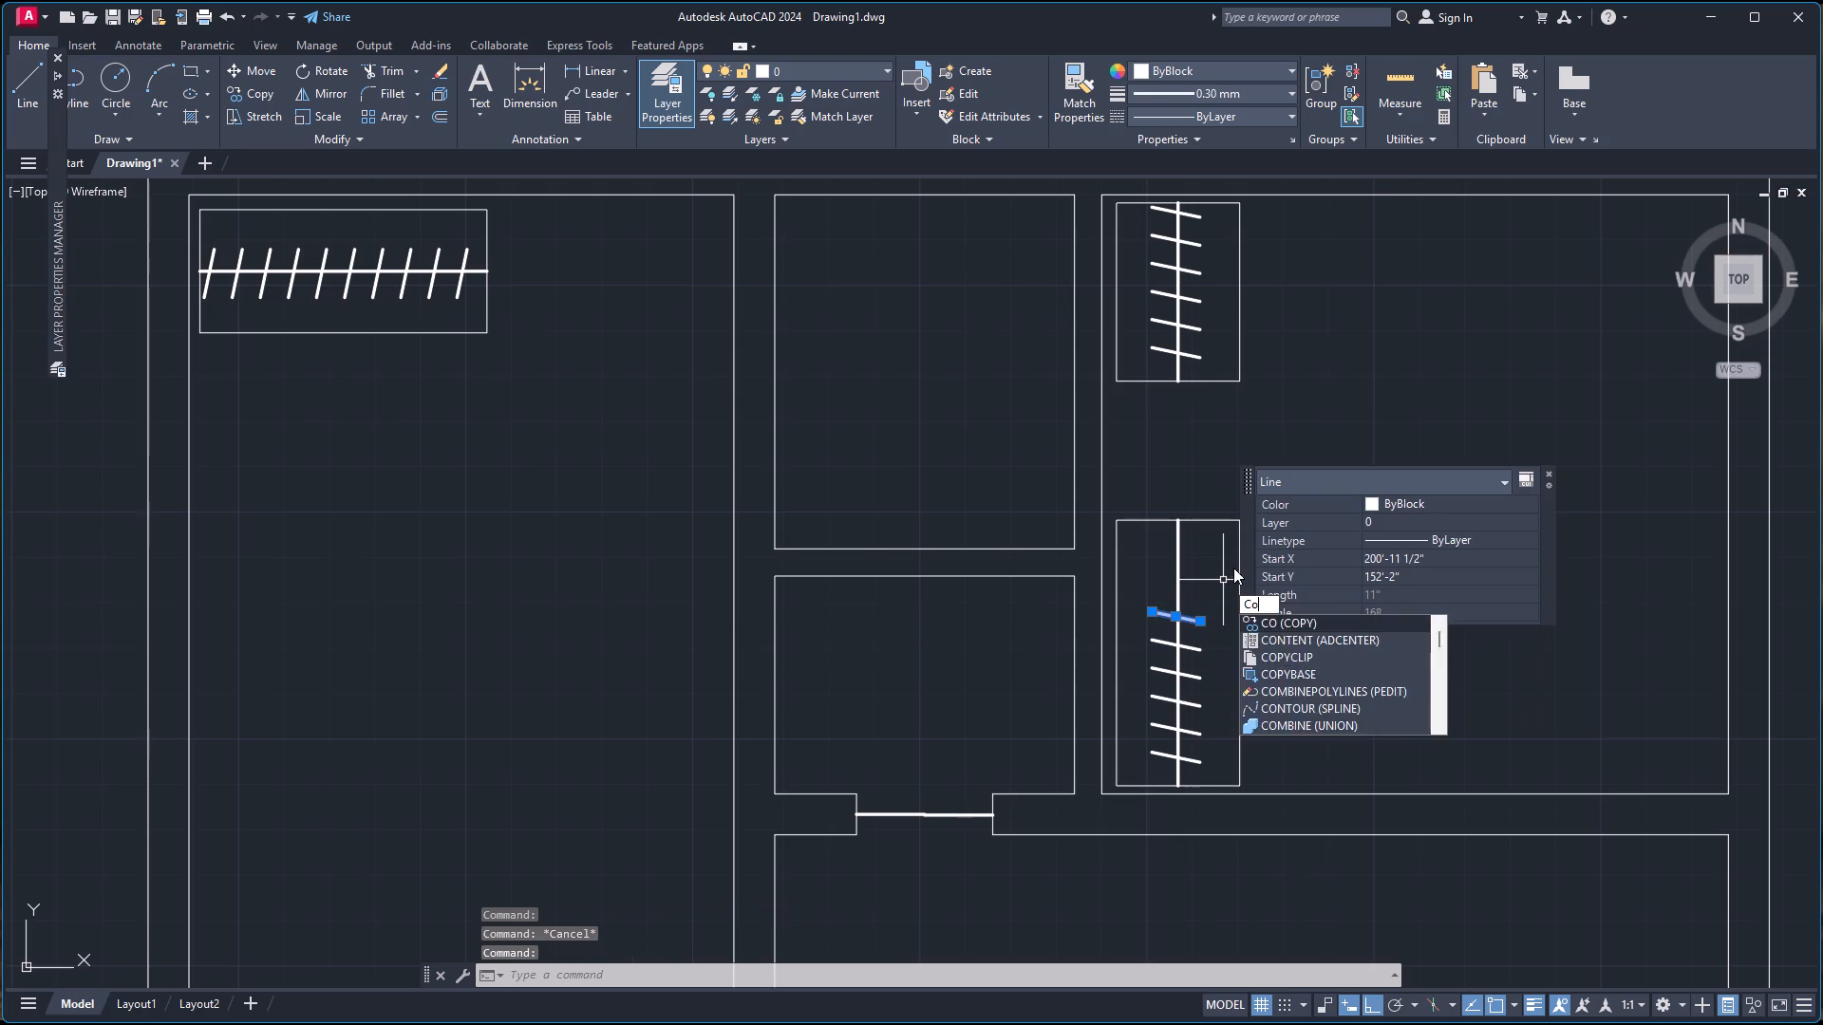
key(Return)
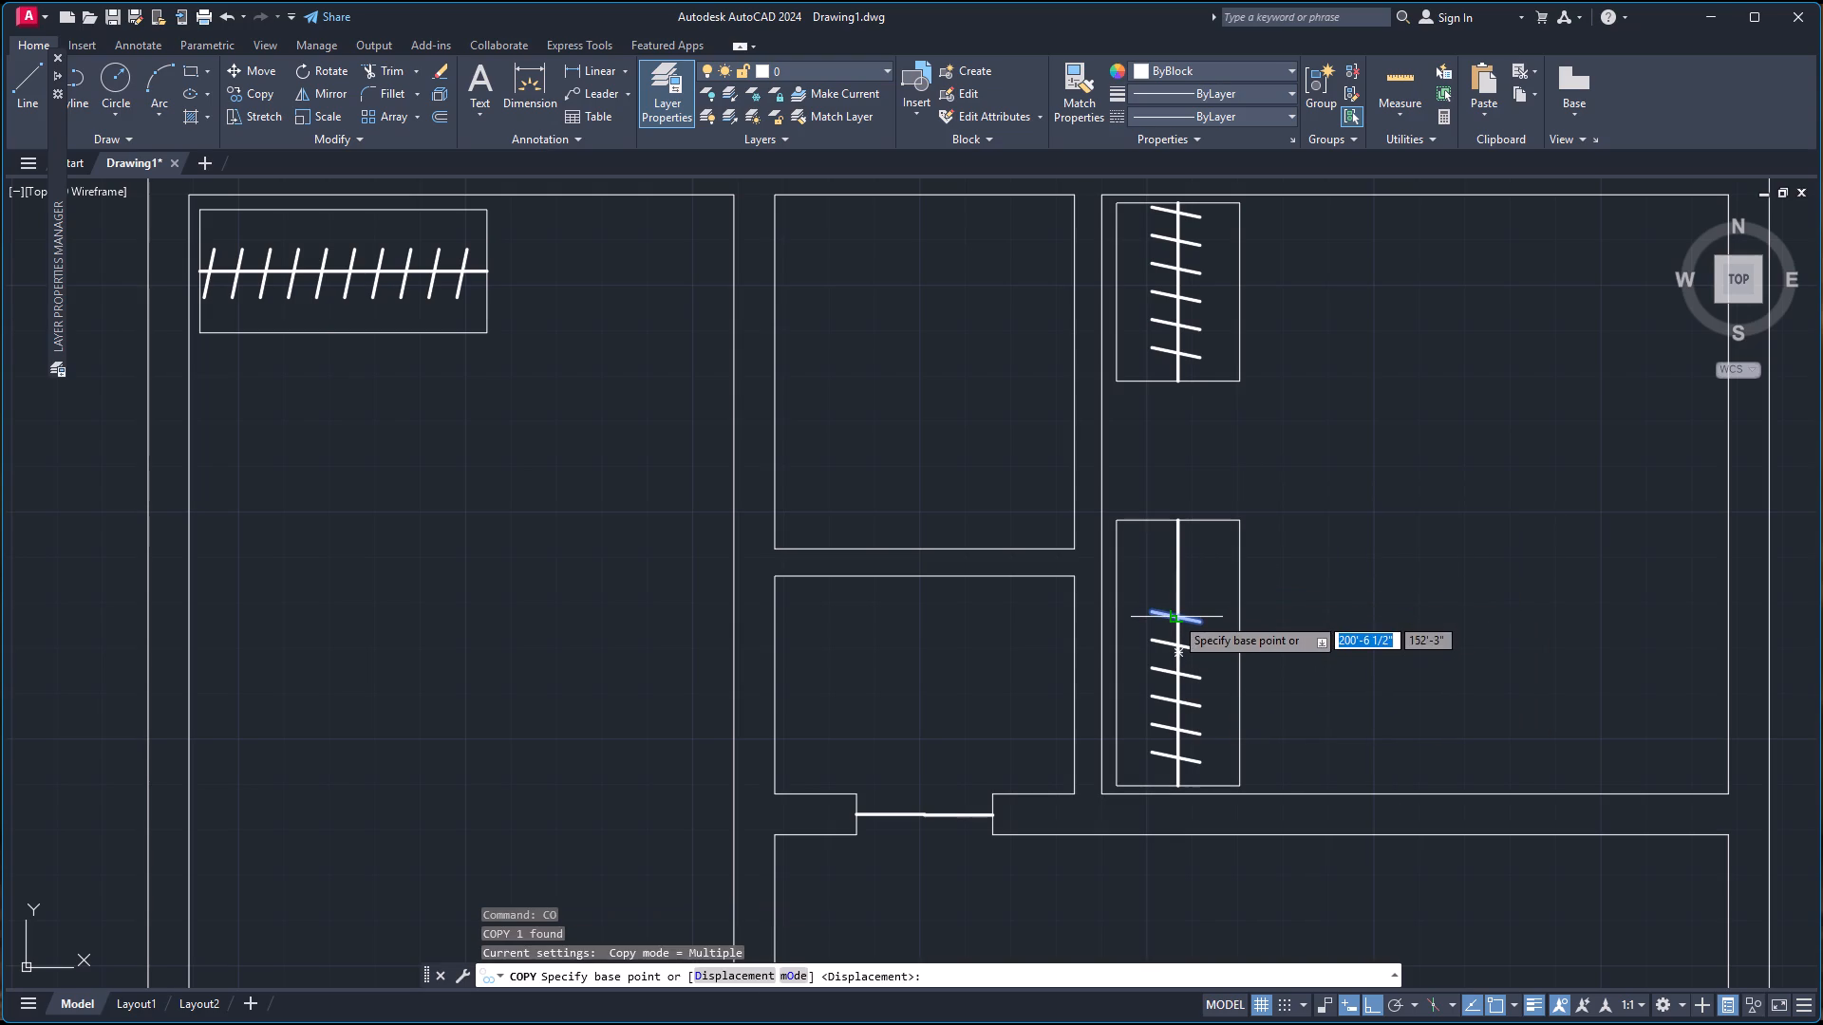
click(1175, 616)
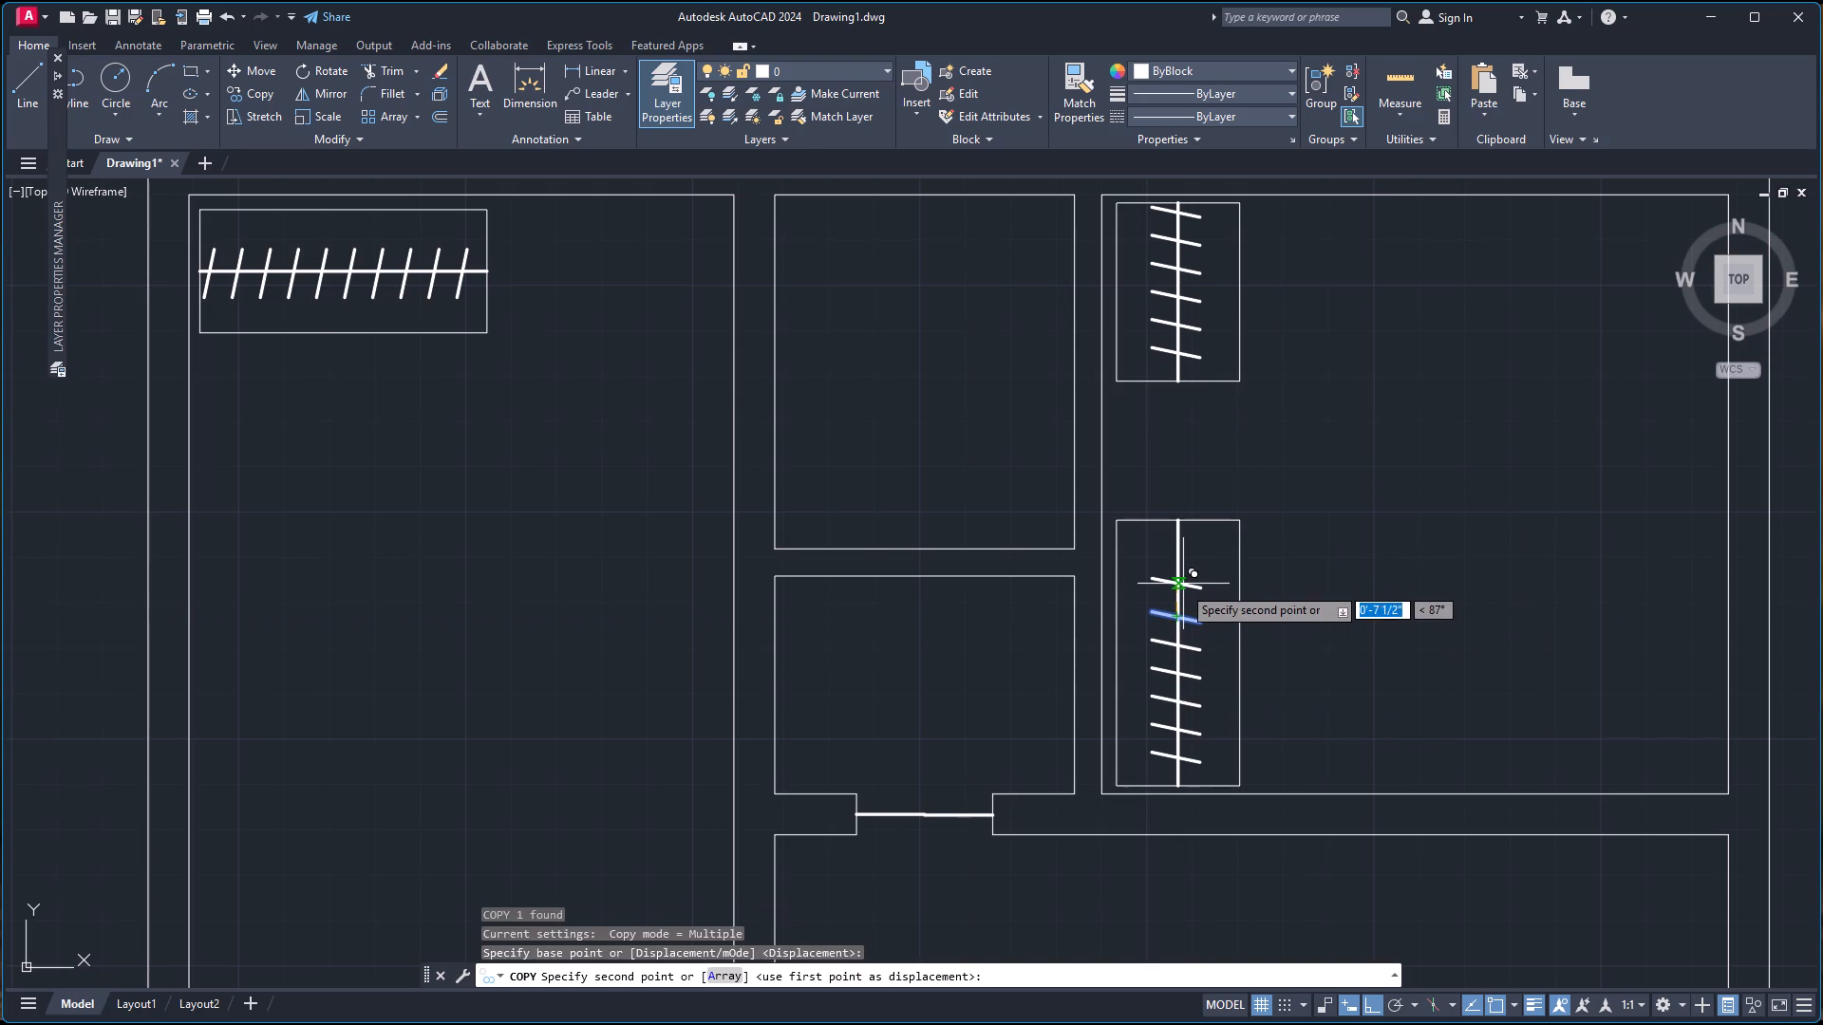
click(1182, 589)
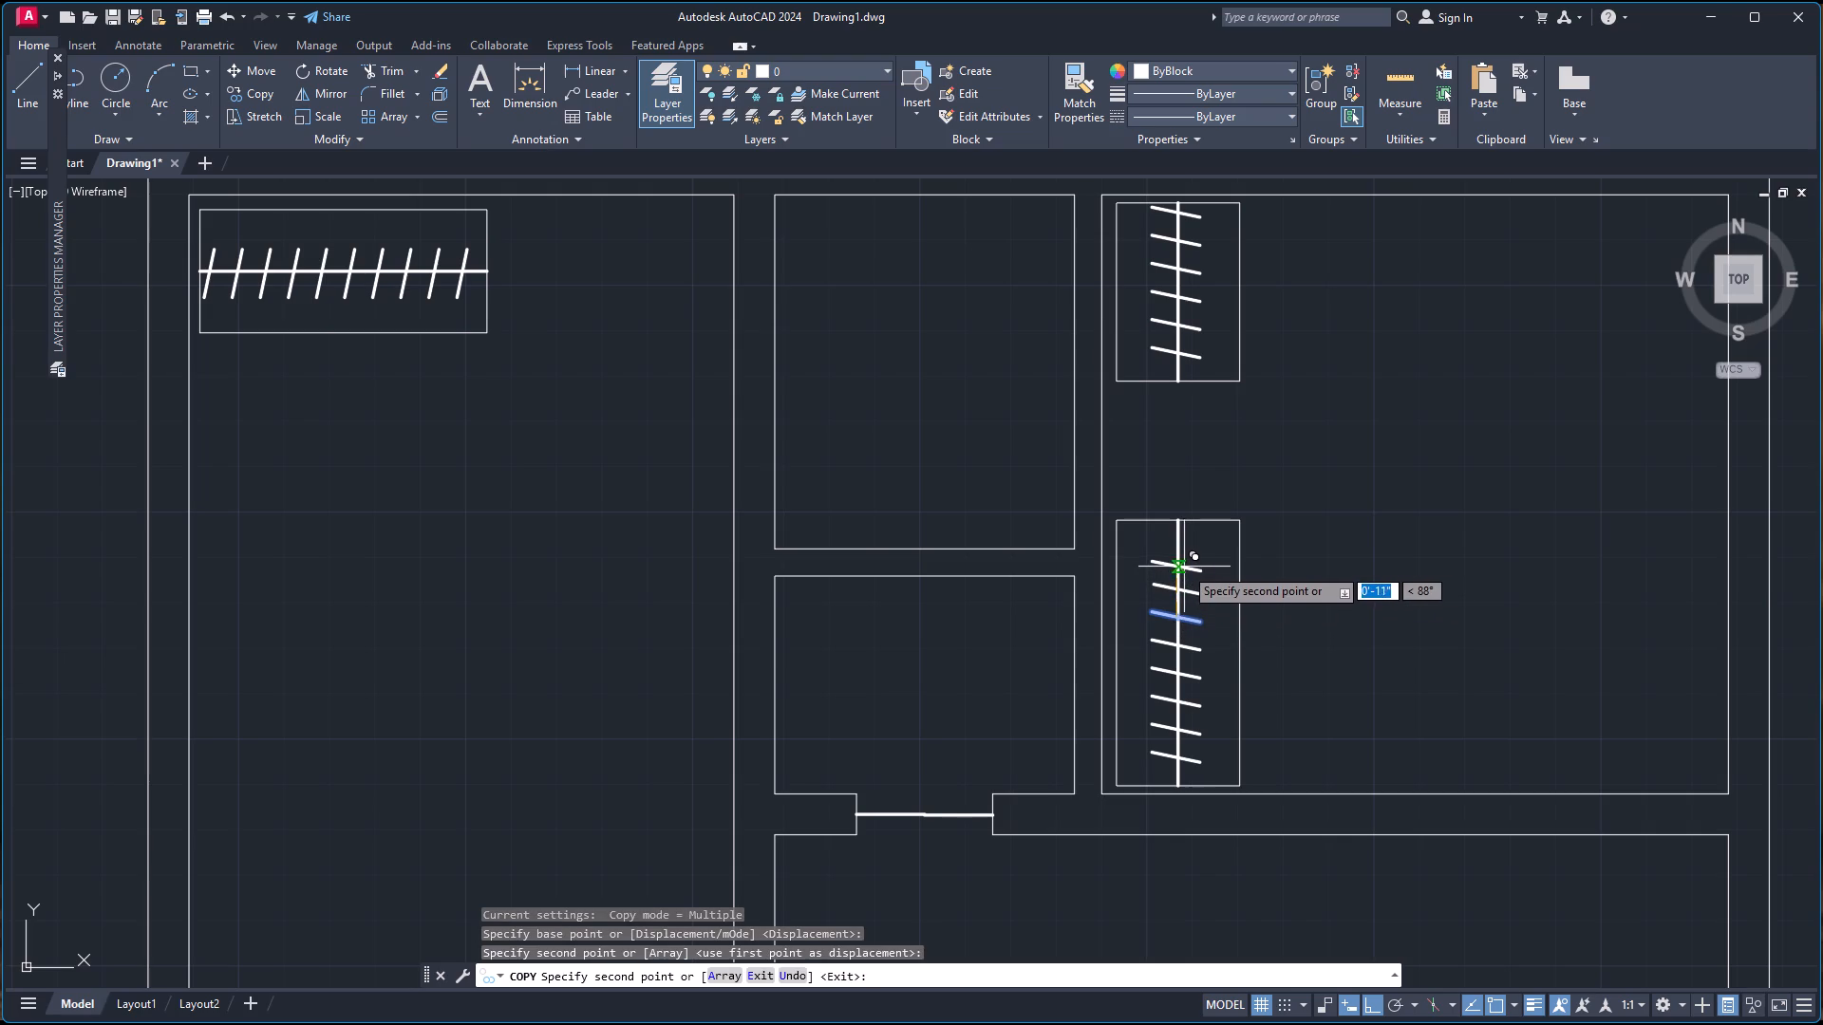
click(1184, 566)
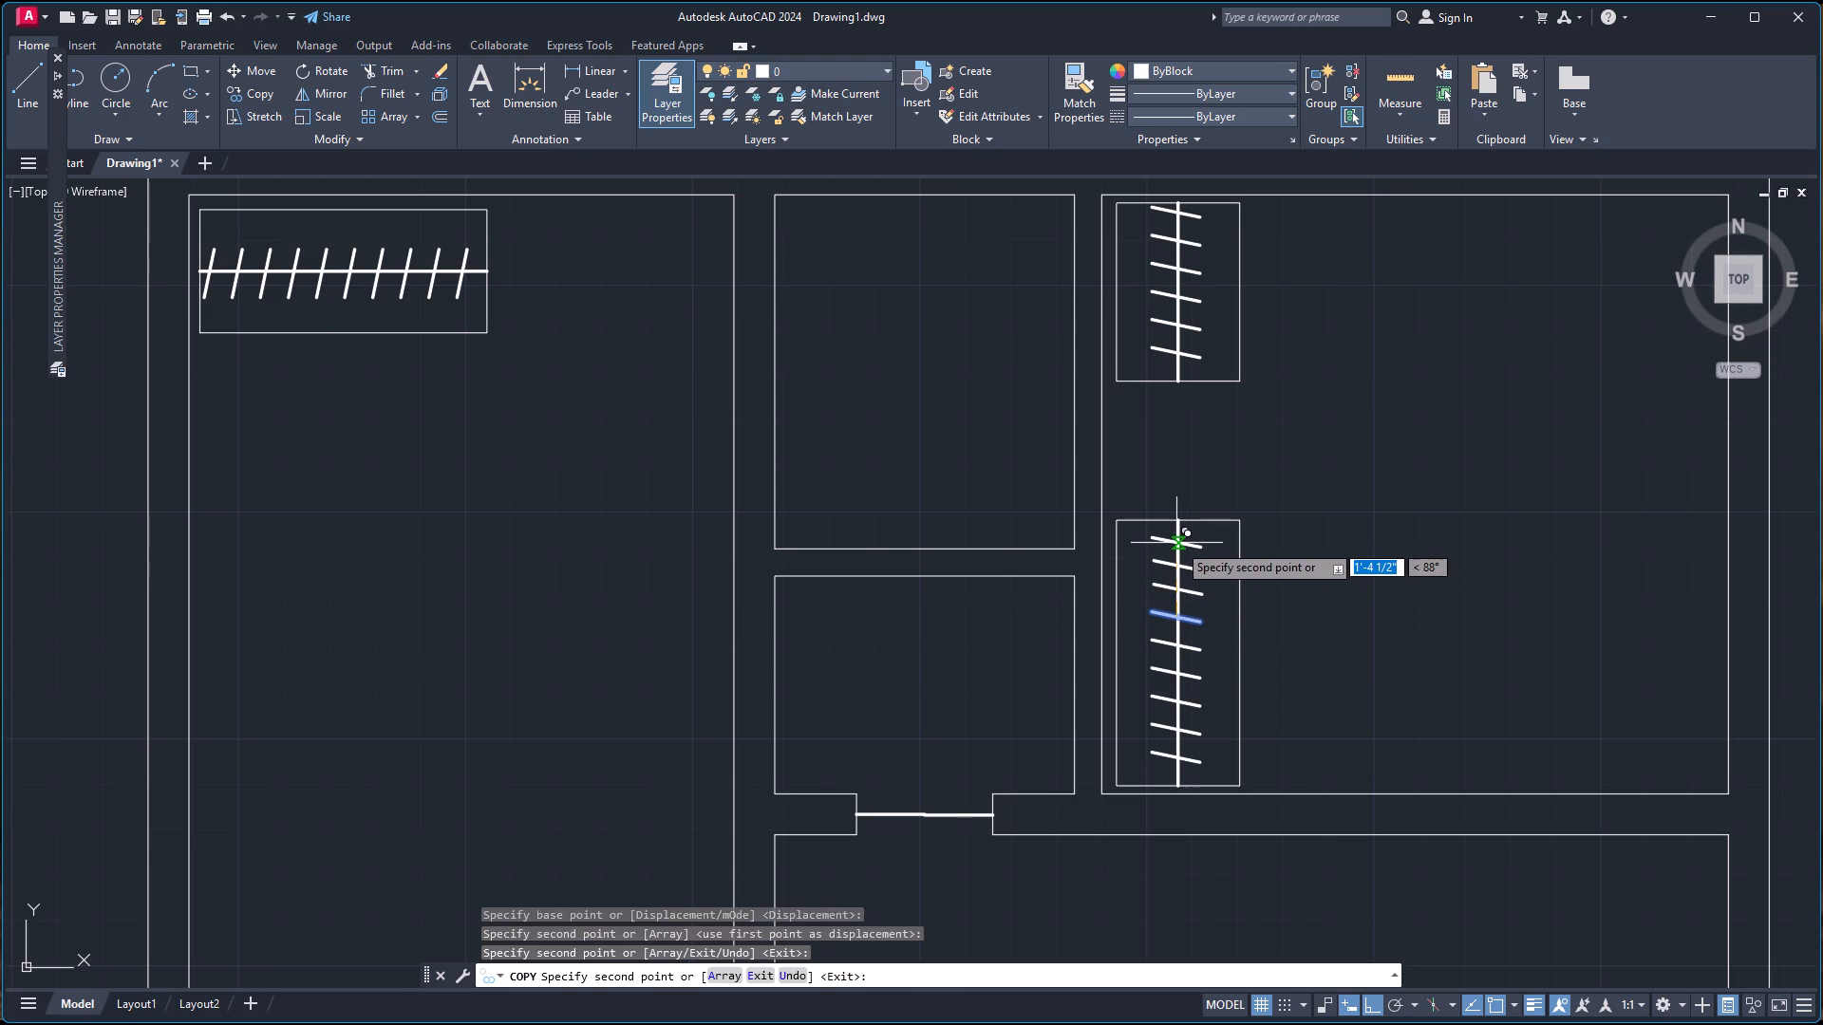
click(1177, 541)
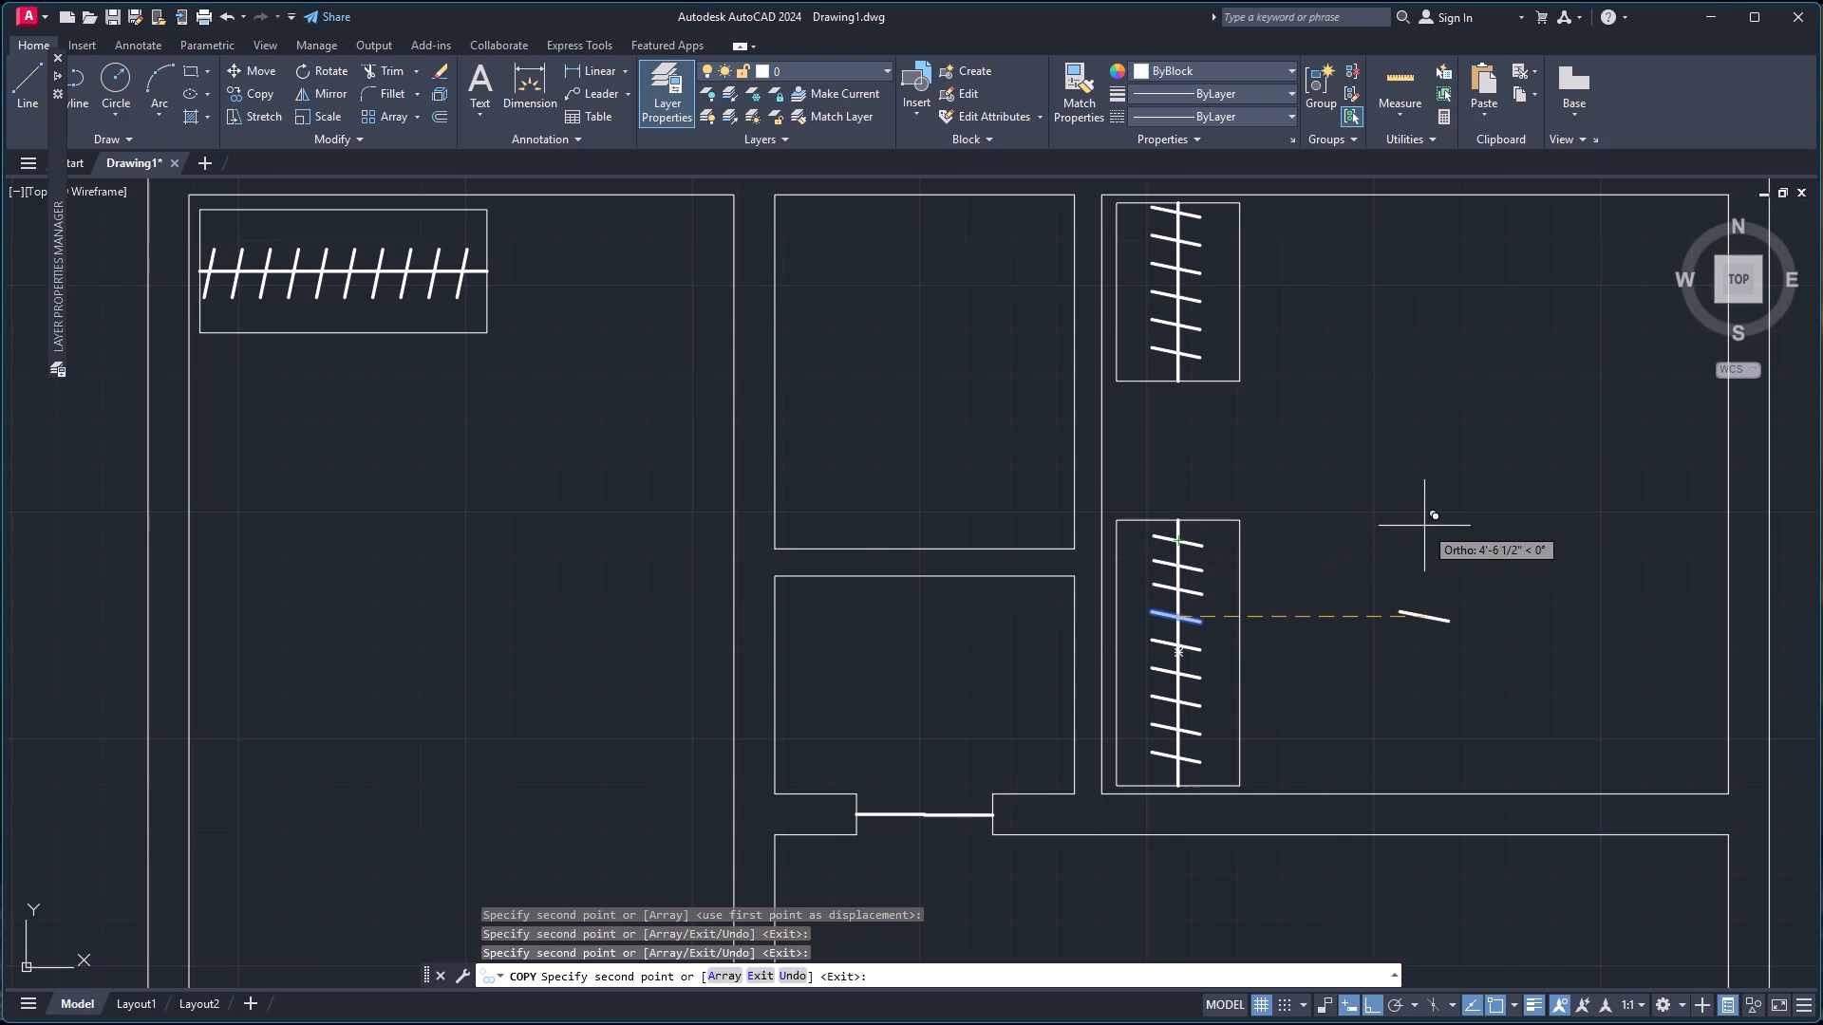
key(Escape)
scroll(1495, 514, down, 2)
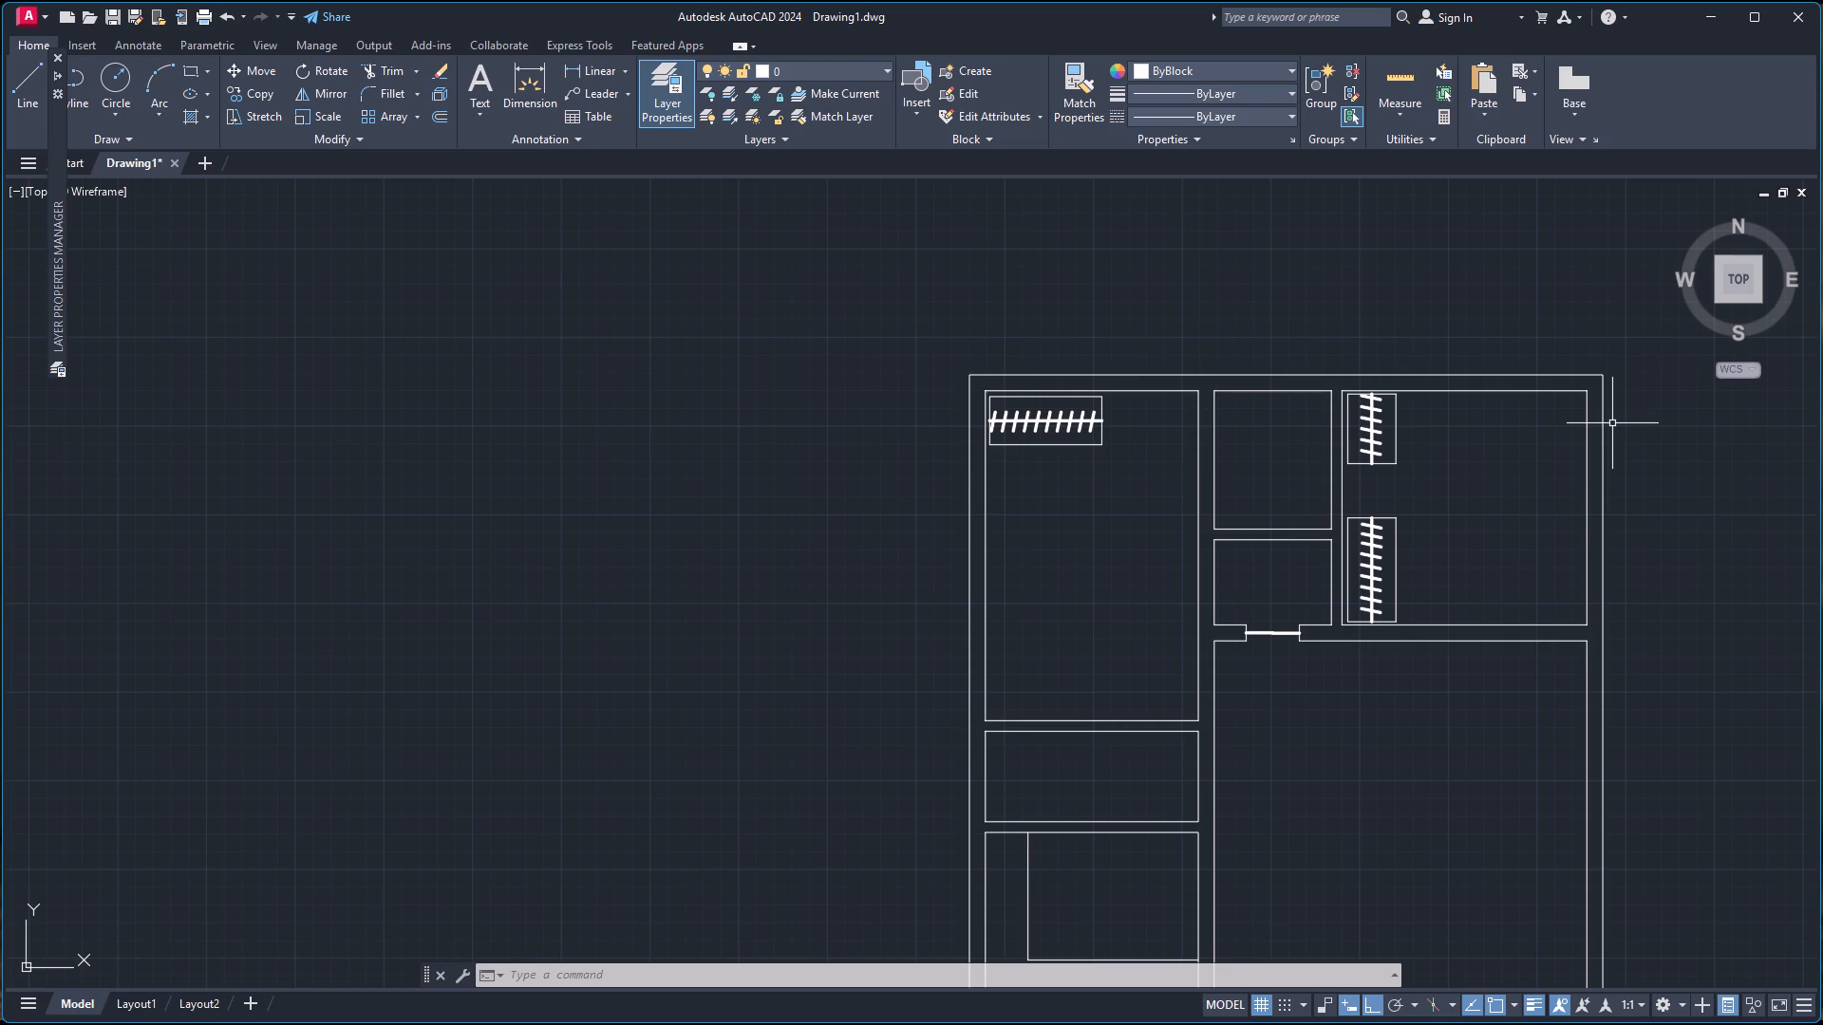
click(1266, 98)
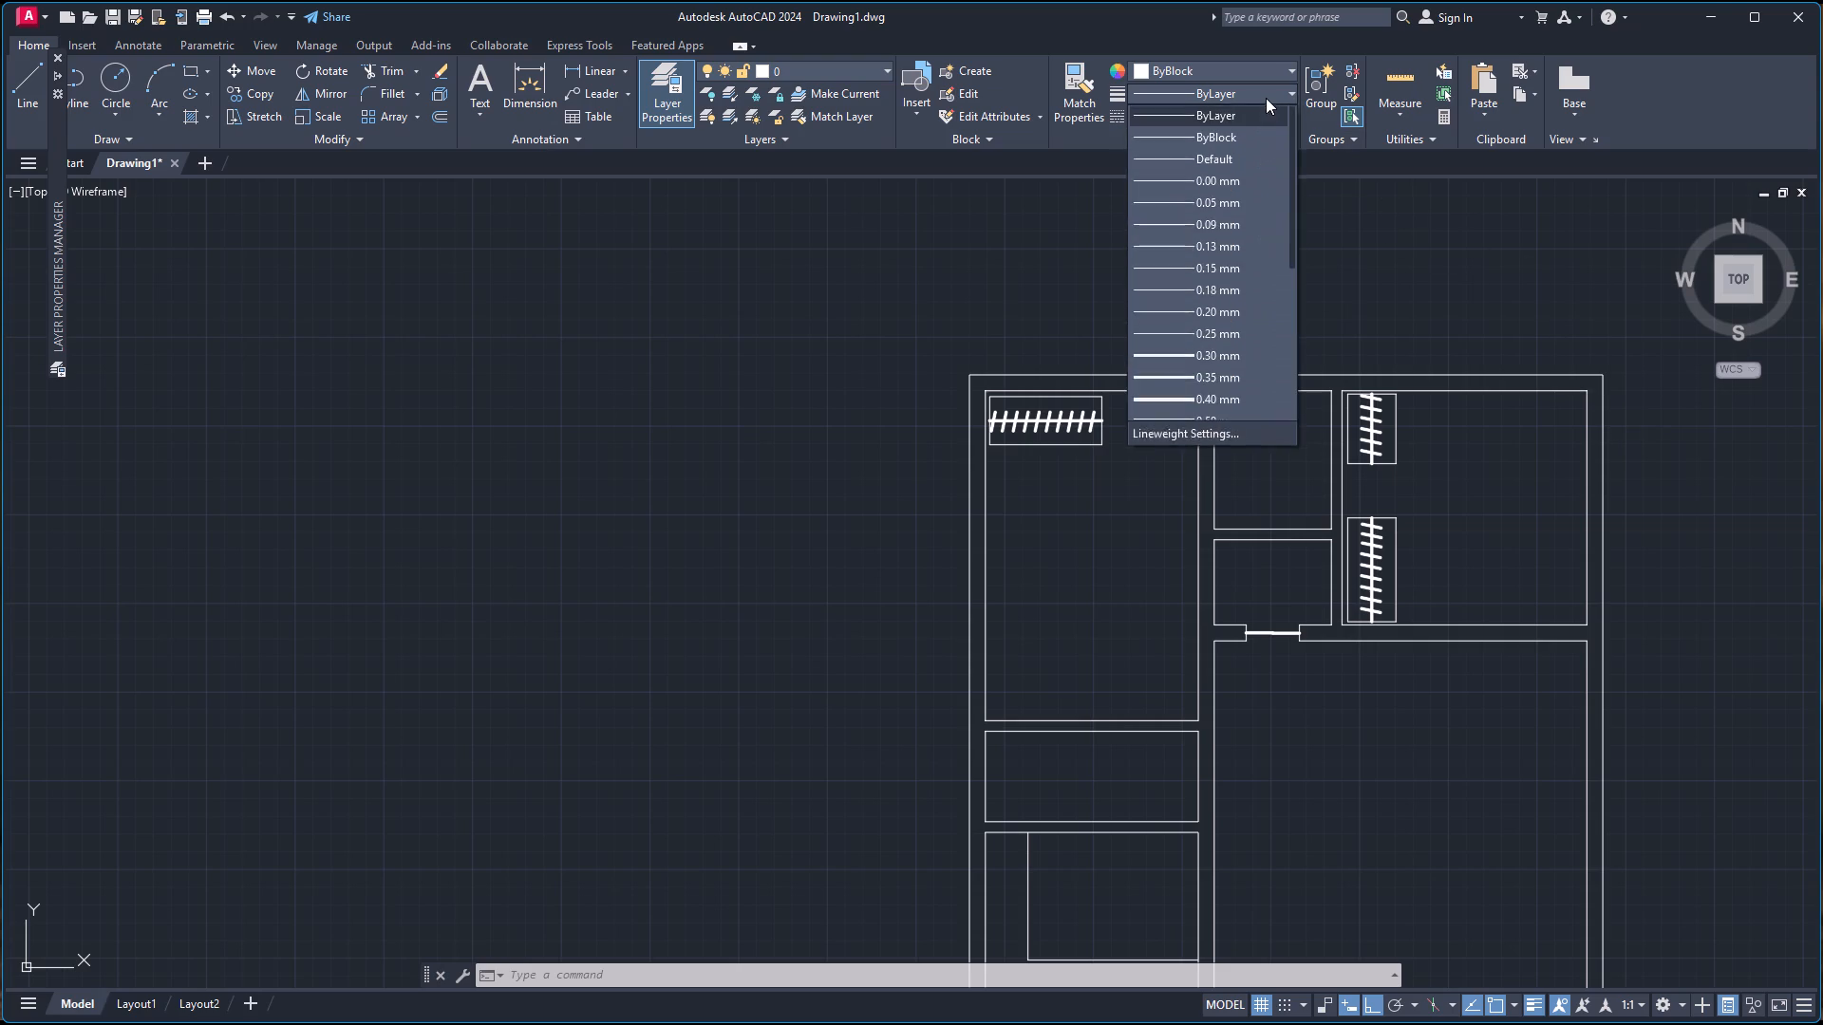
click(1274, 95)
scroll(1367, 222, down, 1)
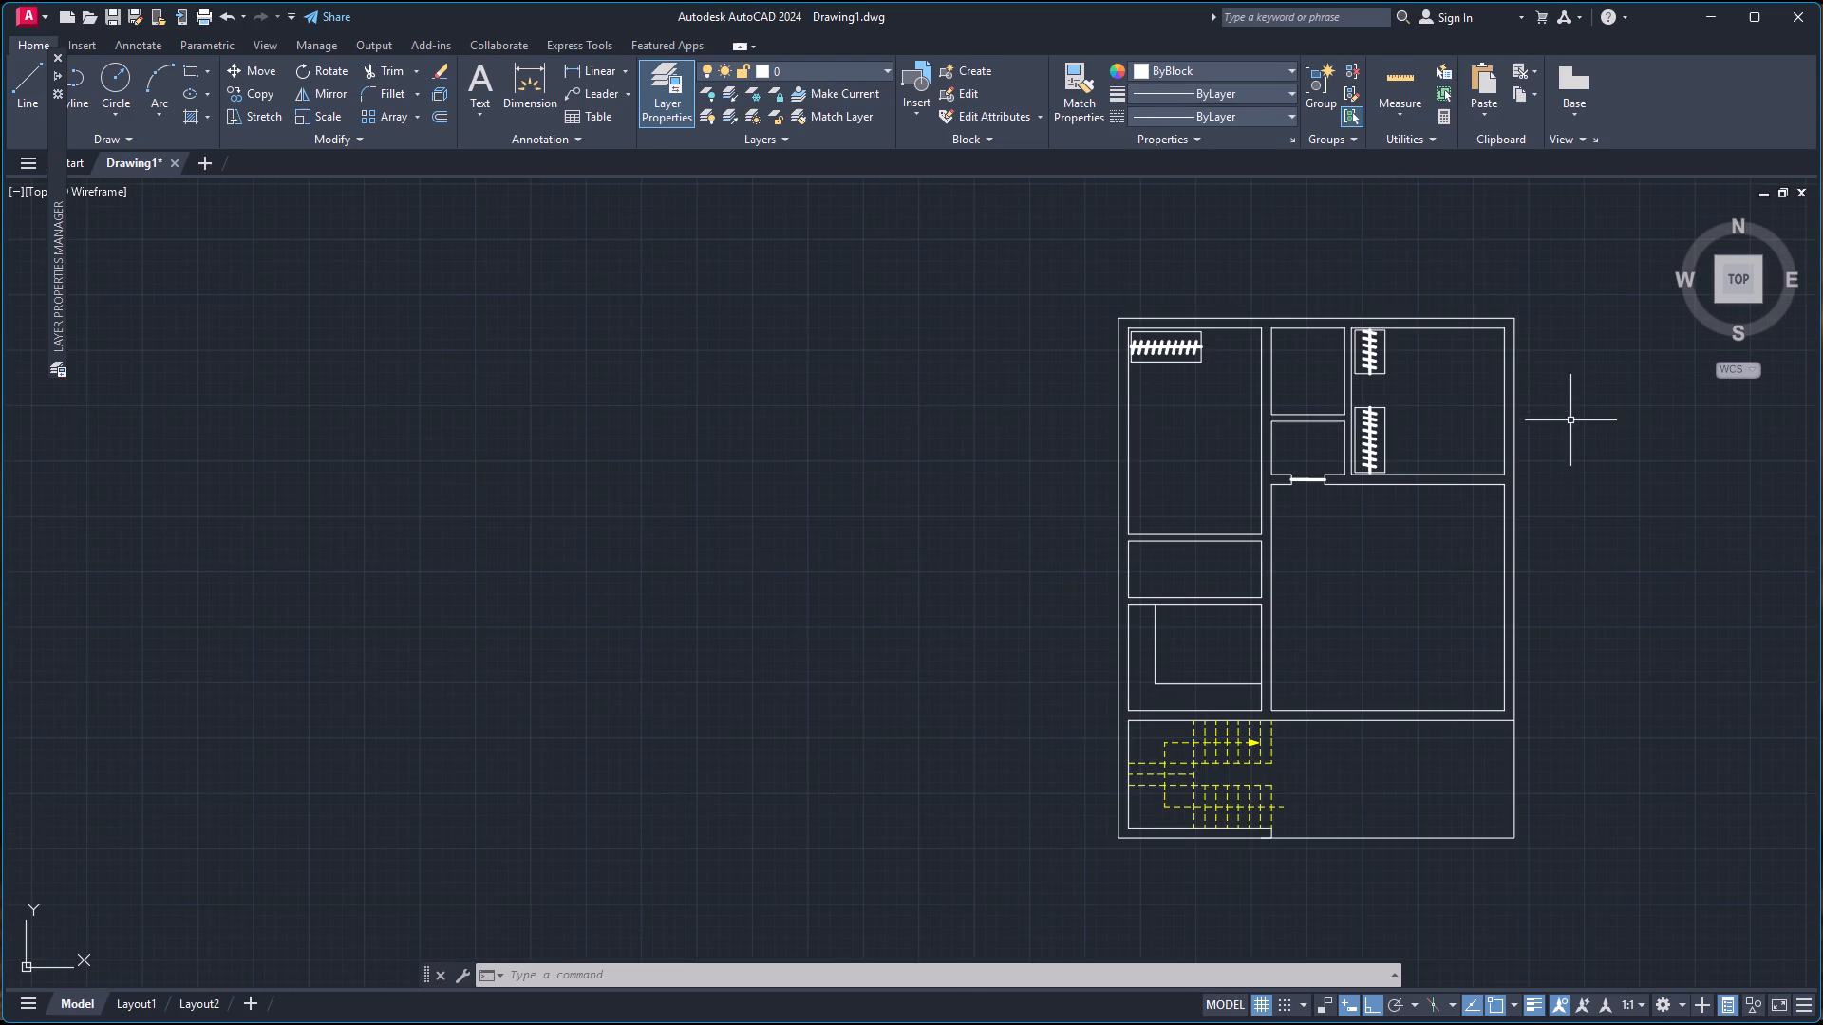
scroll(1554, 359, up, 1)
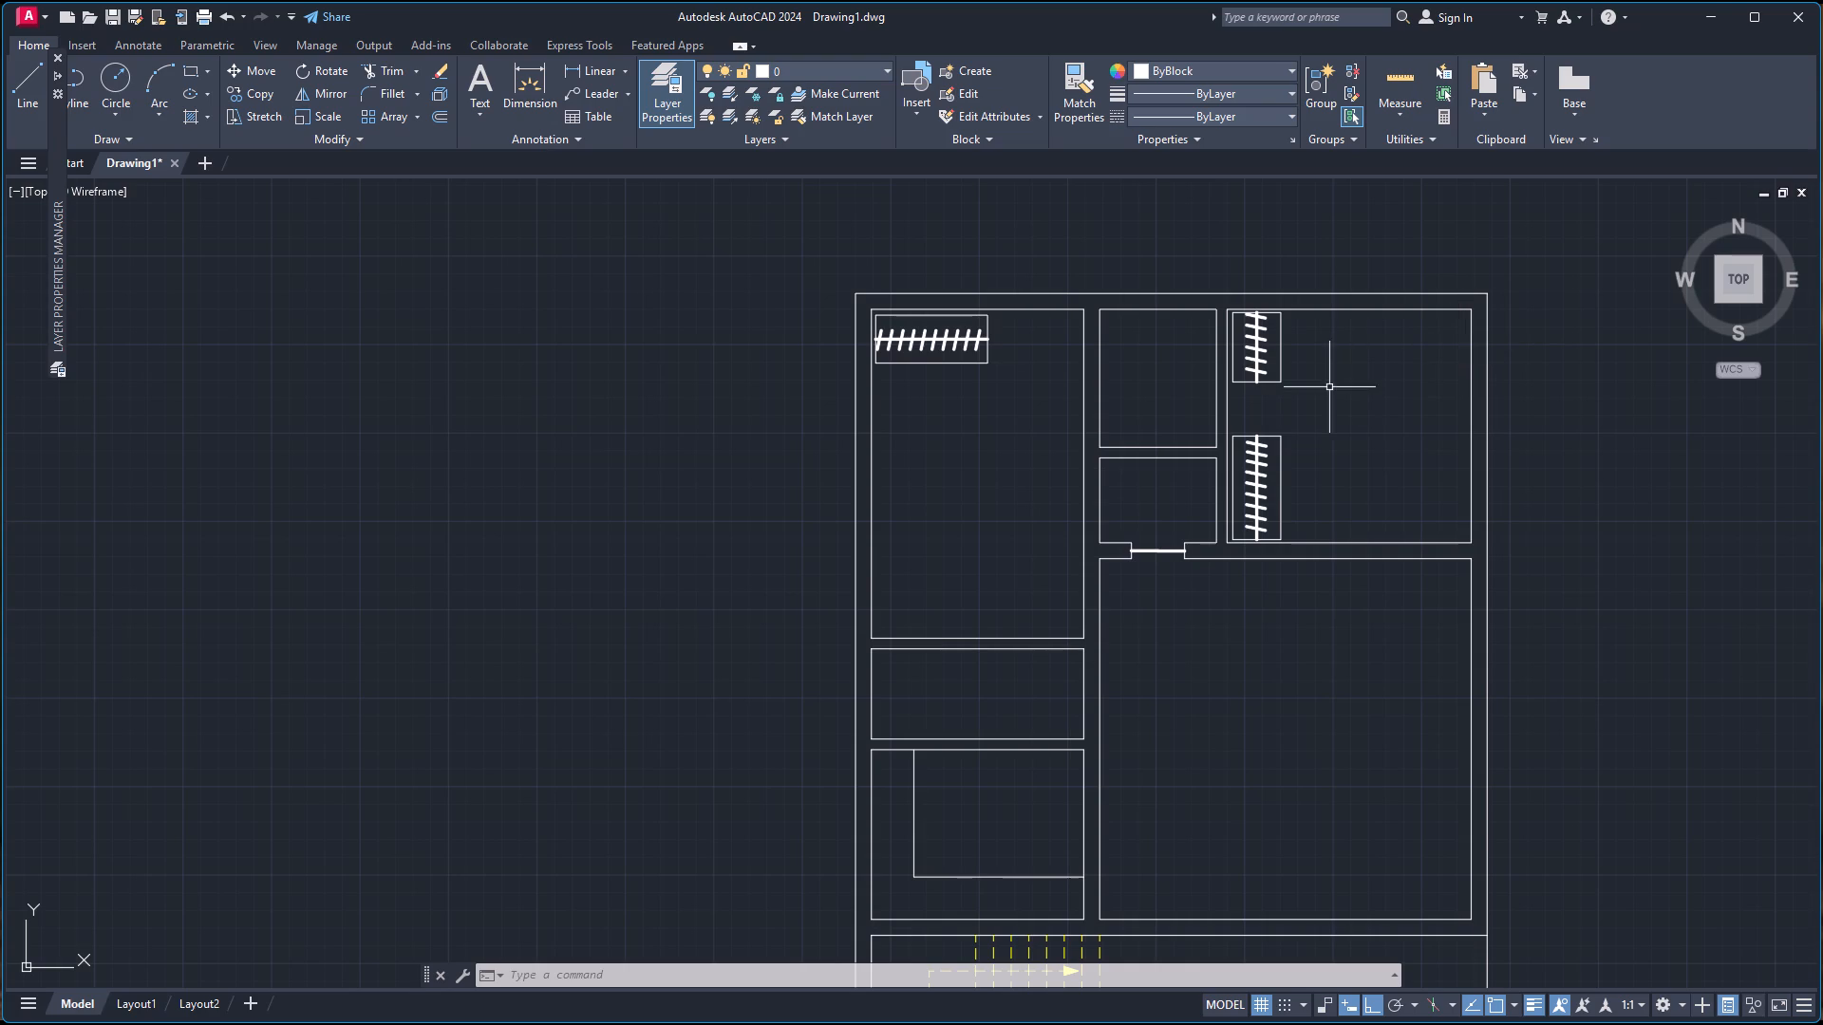
Insert the recently used toilet-1 and MAT-P13 bed blocks in the empty space left of the floor plan.
key(i)
key(Return)
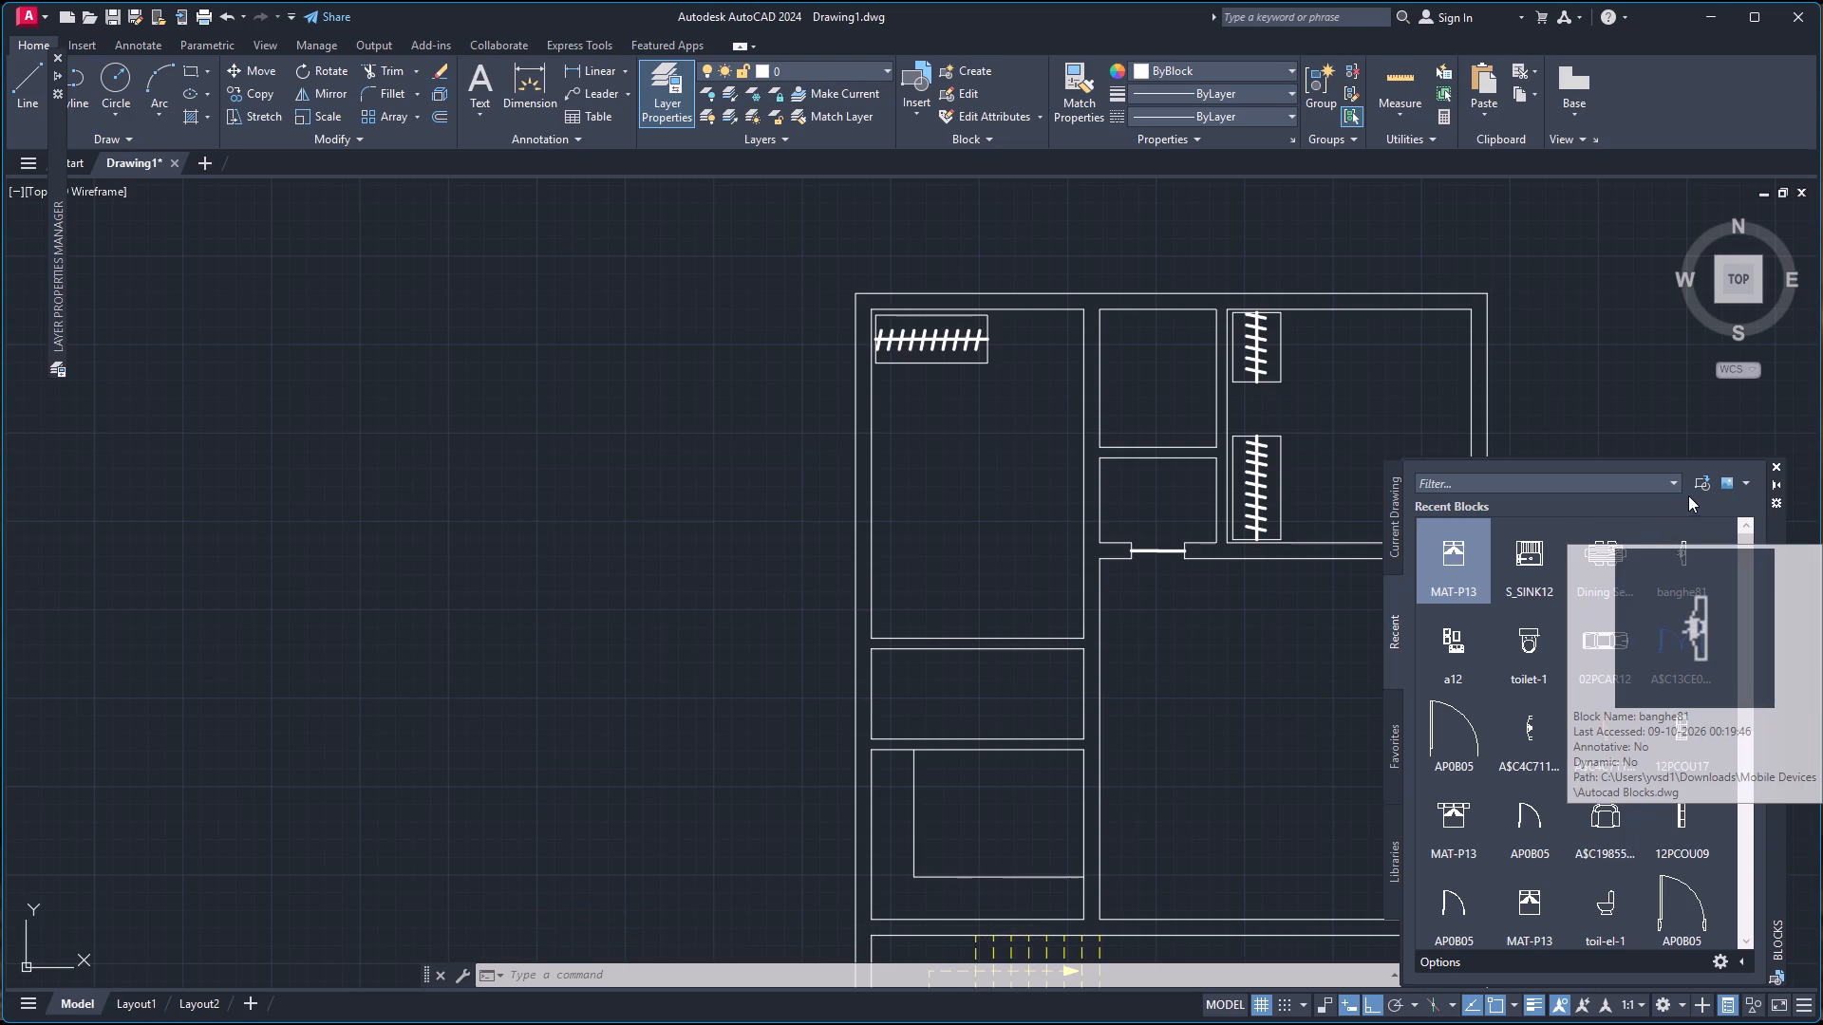
drag(1531, 646, 1508, 646)
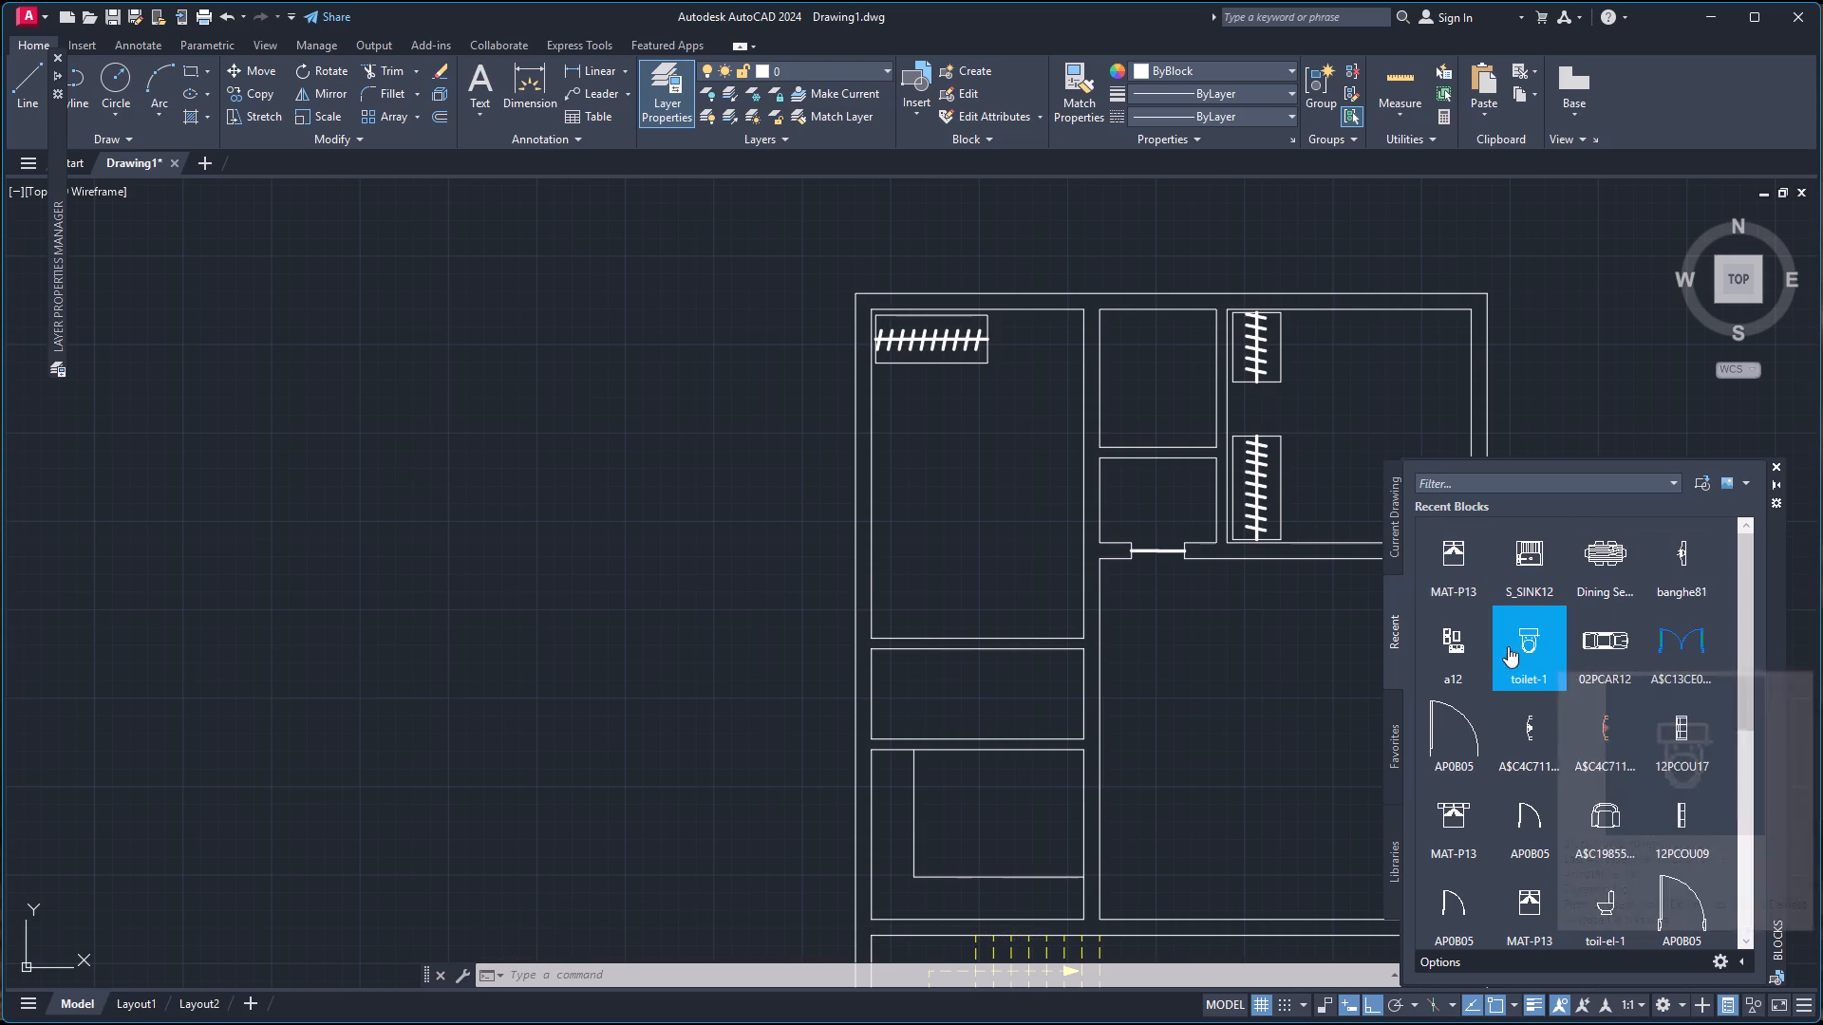
drag(1508, 646, 729, 648)
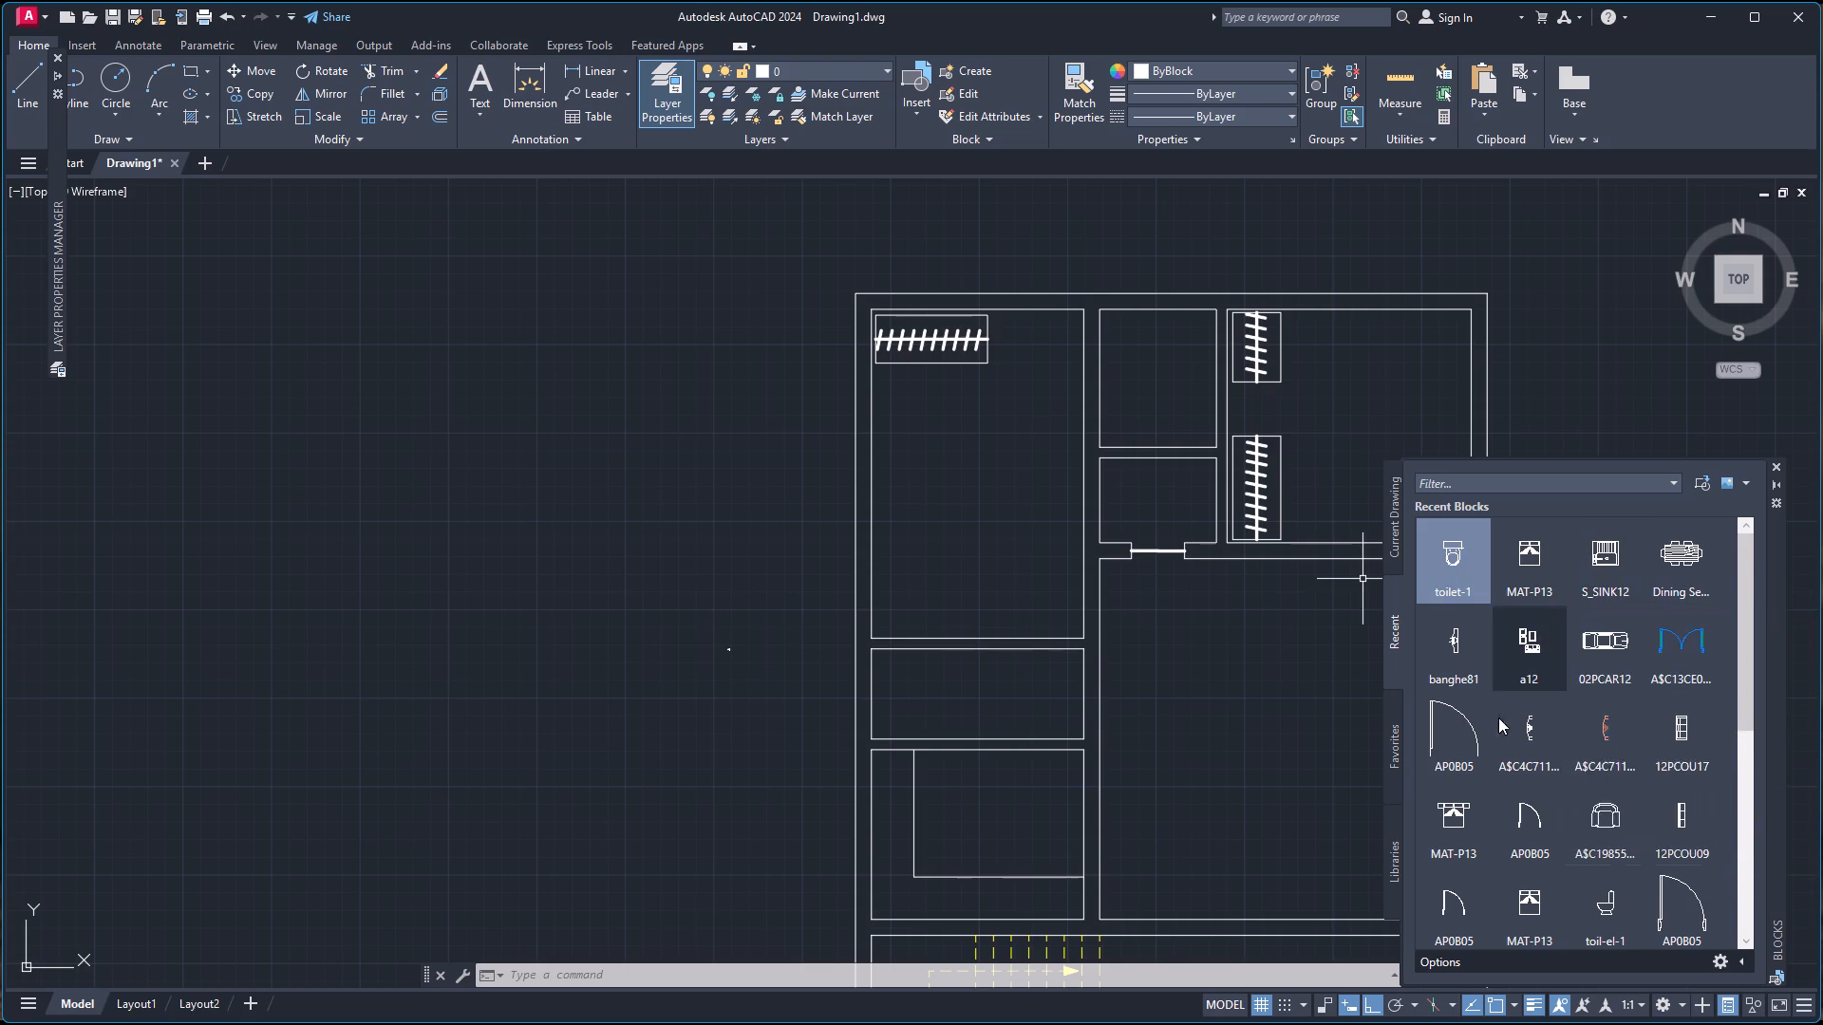
drag(1445, 814, 689, 578)
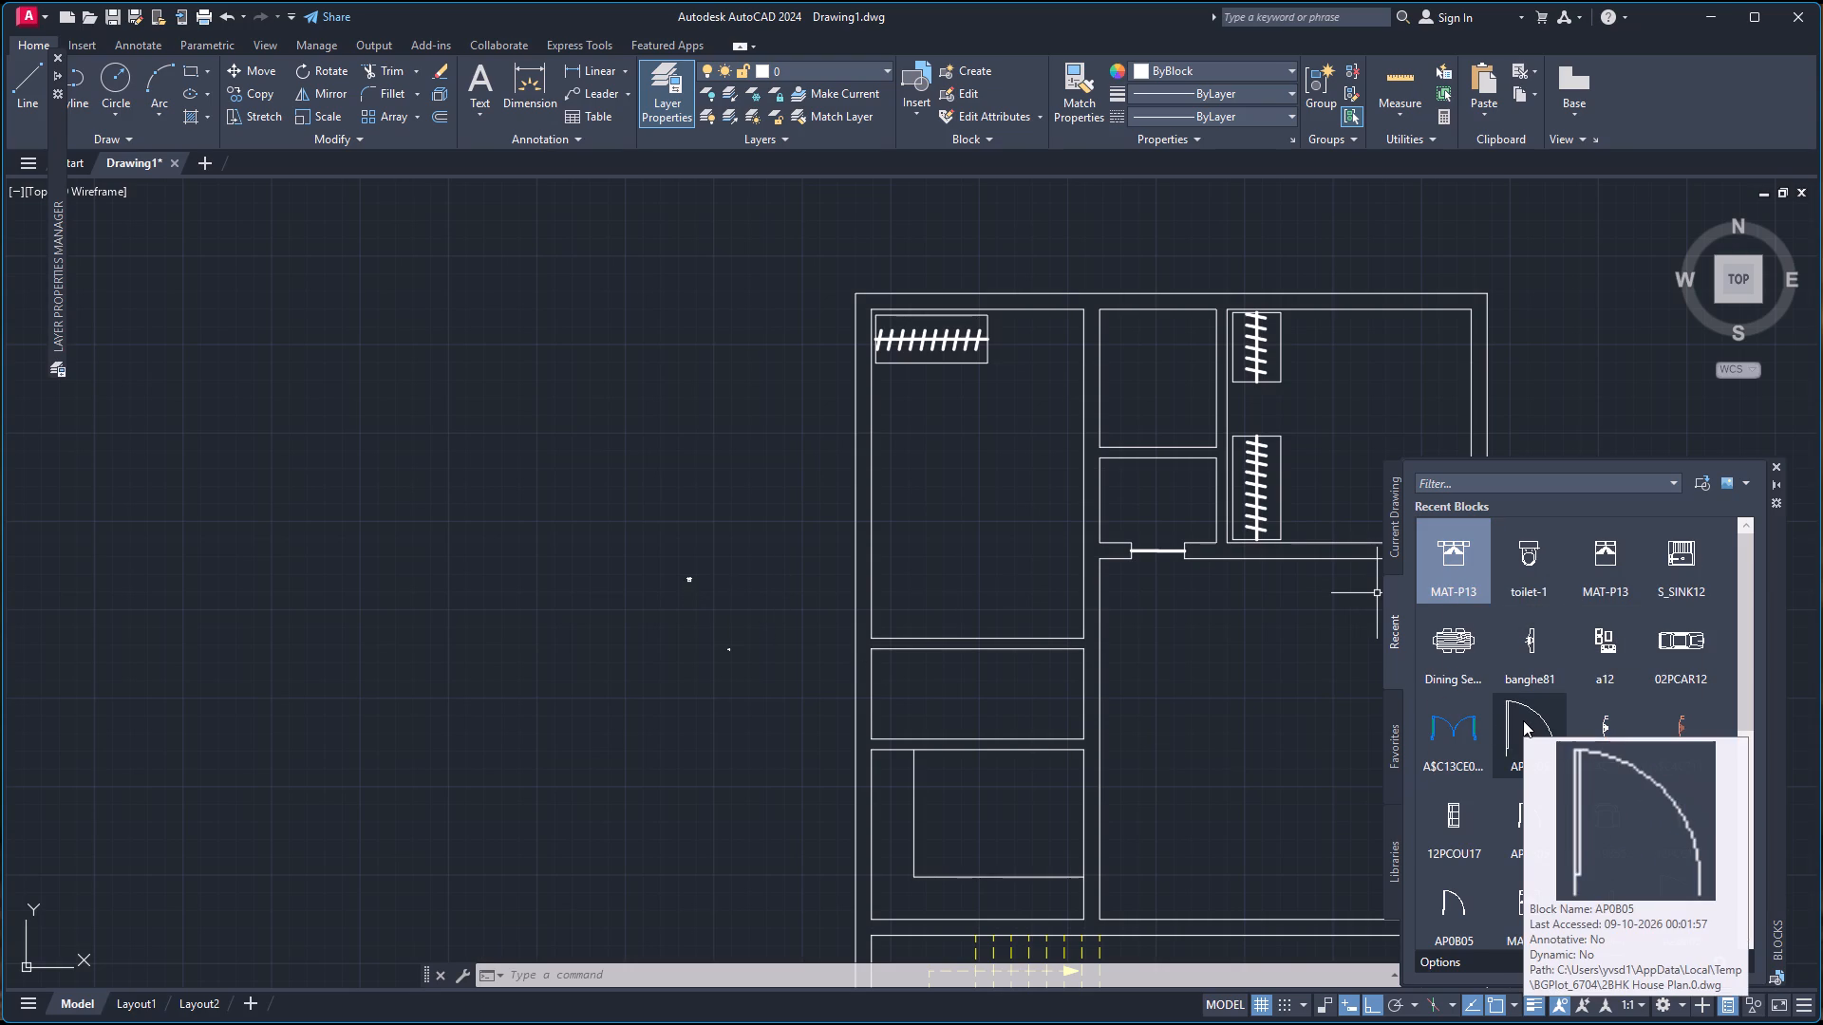
Insert the large AP0B05 door block and the 12PCOU17 sofa block in the empty space left of the plan.
drag(1523, 720, 670, 719)
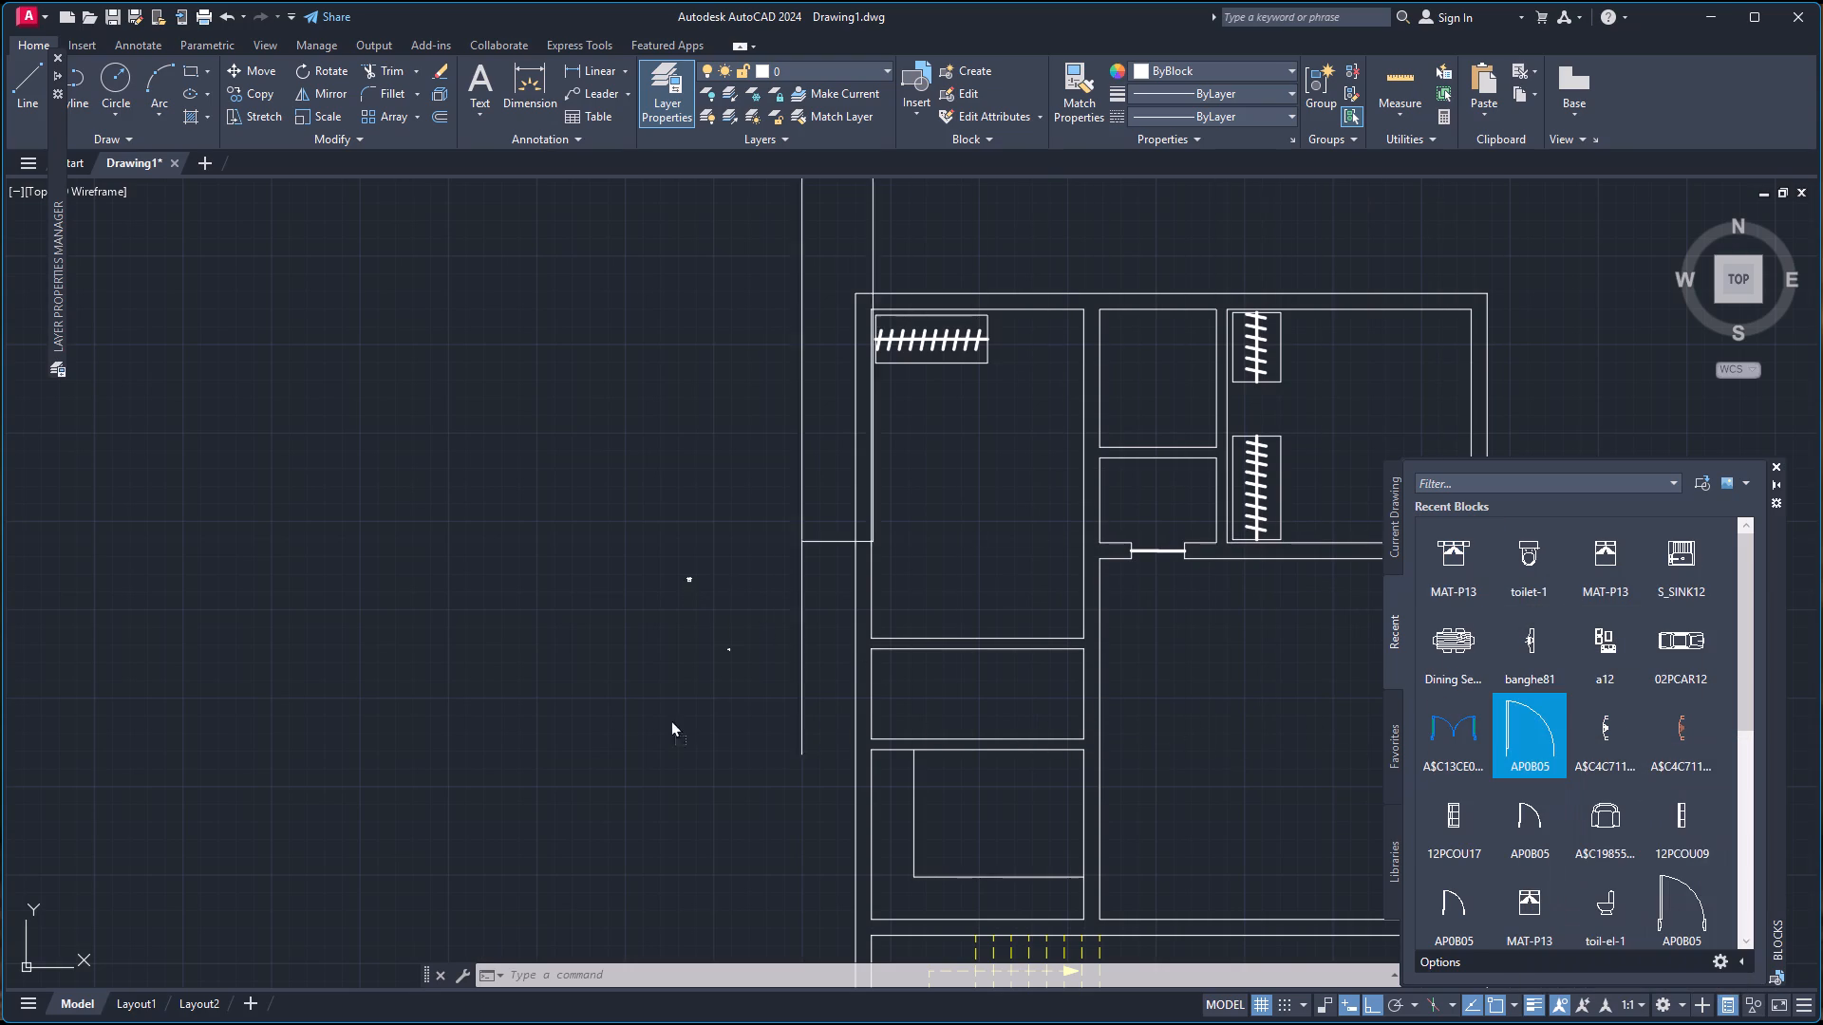
drag(670, 719, 470, 720)
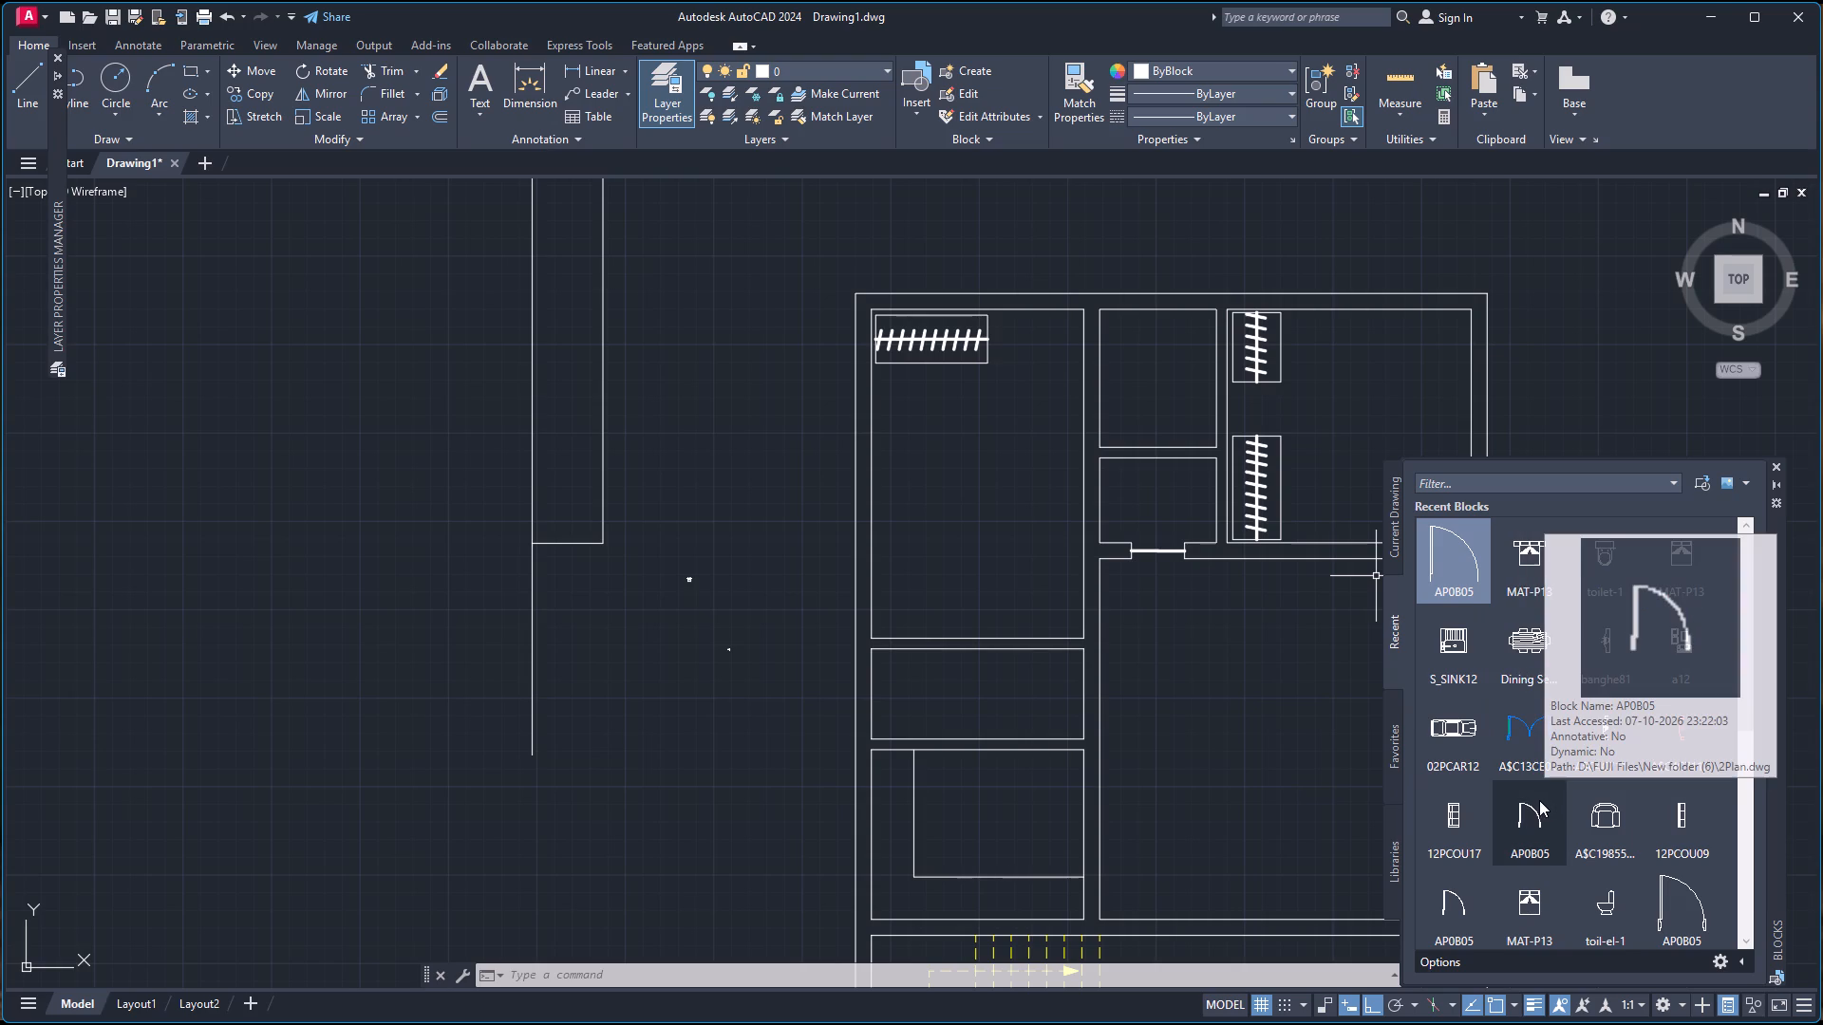
drag(1475, 810, 719, 809)
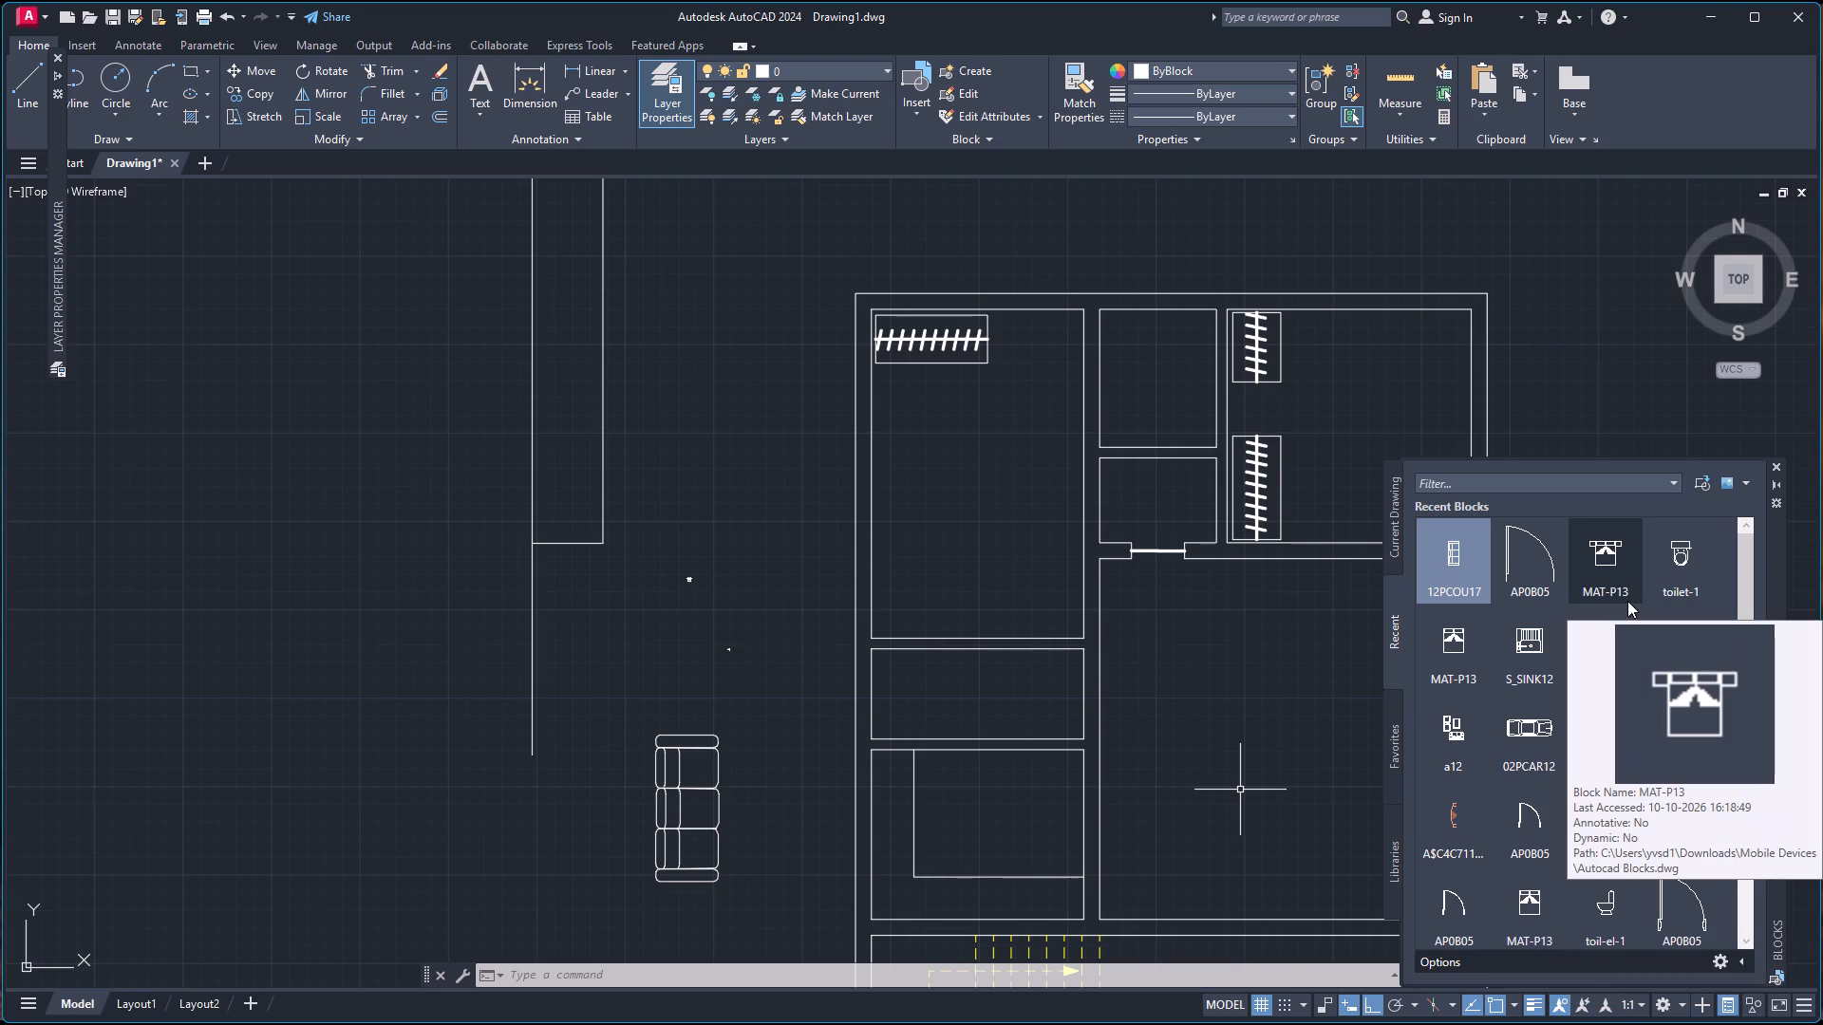
Insert the recently used a12 block in the empty space at the far left of the plan.
drag(1469, 736, 1147, 745)
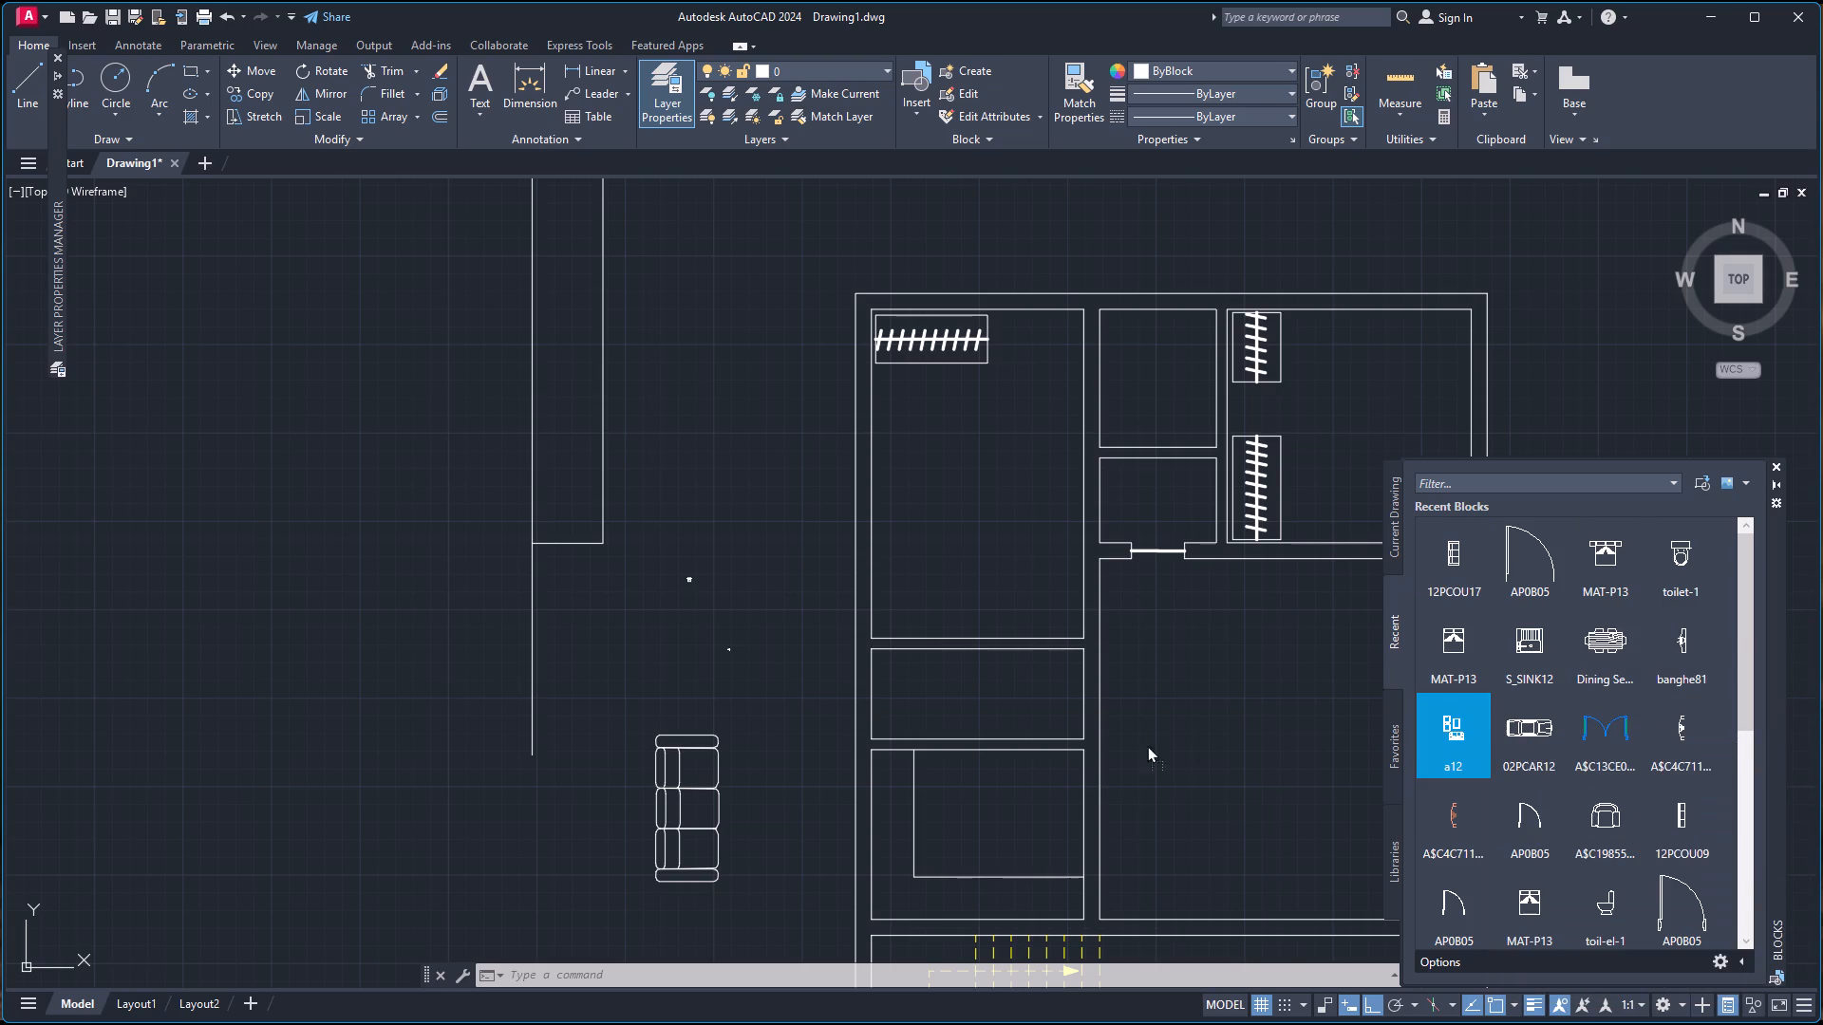
drag(1147, 745, 761, 616)
drag(761, 616, 182, 795)
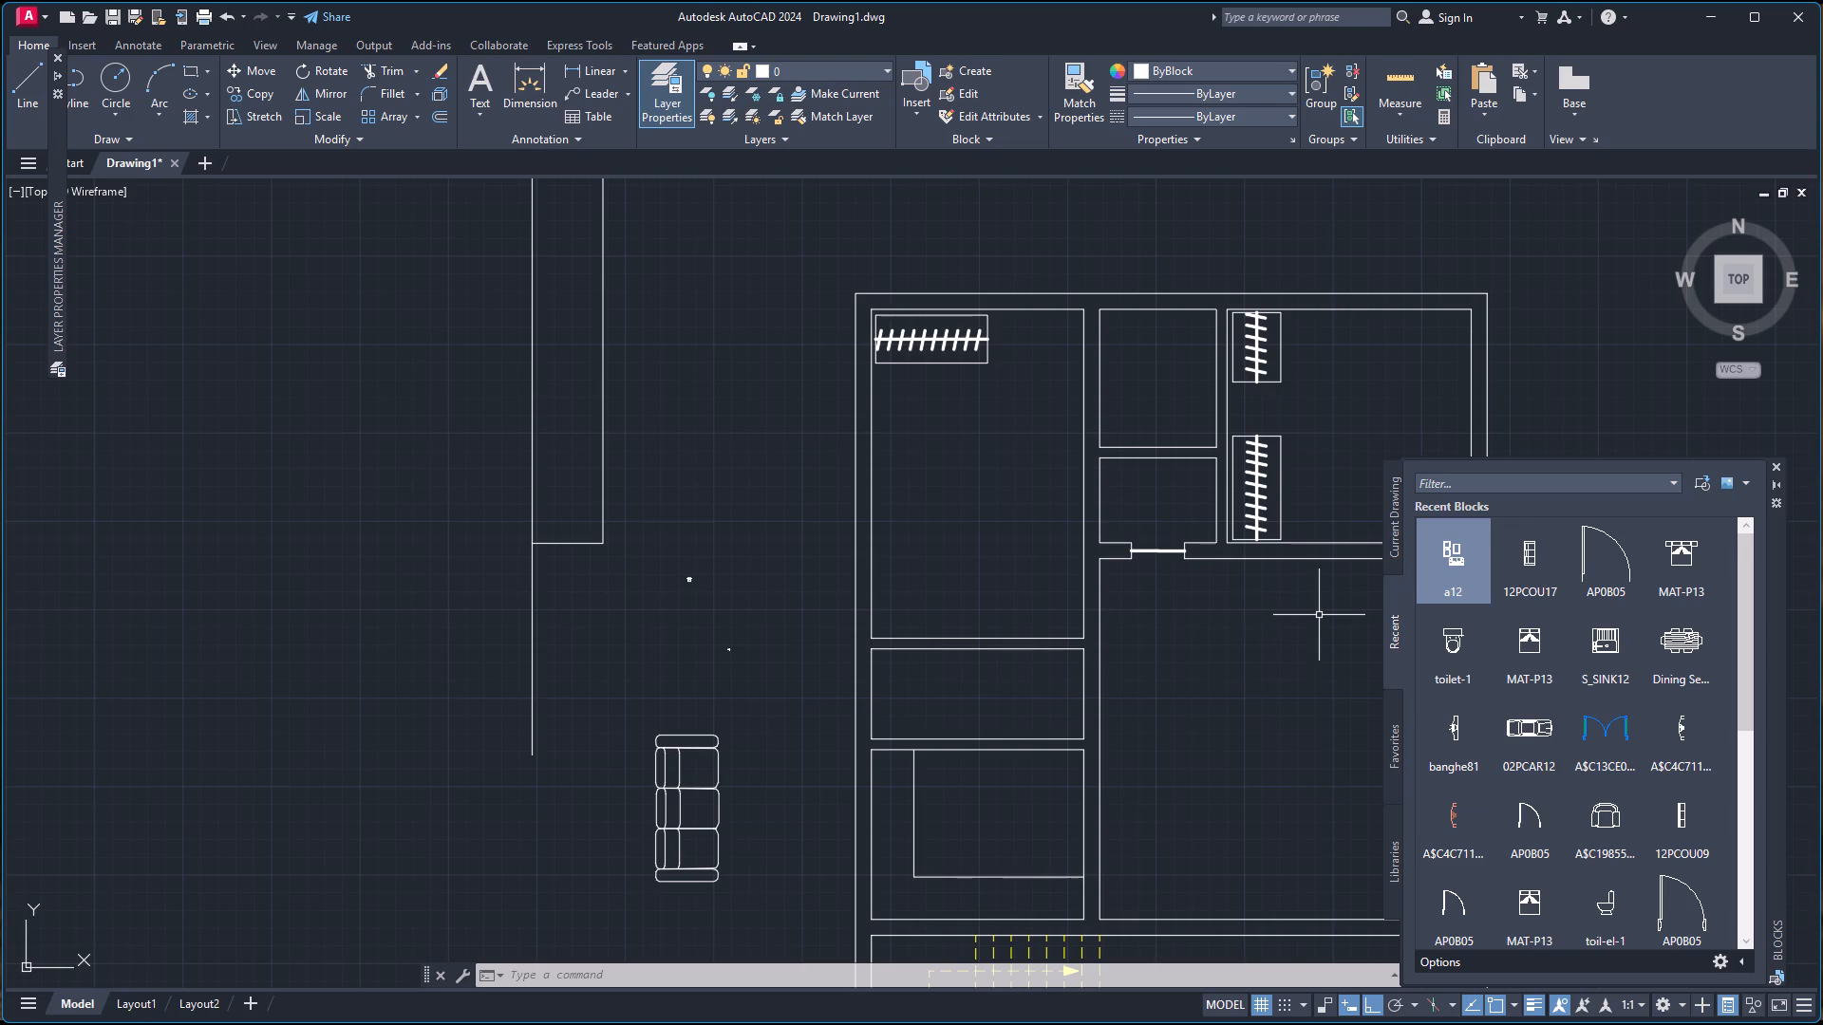
Look through the recent blocks for more furniture and fixtures to place in the plan.
scroll(1586, 648, down, 2)
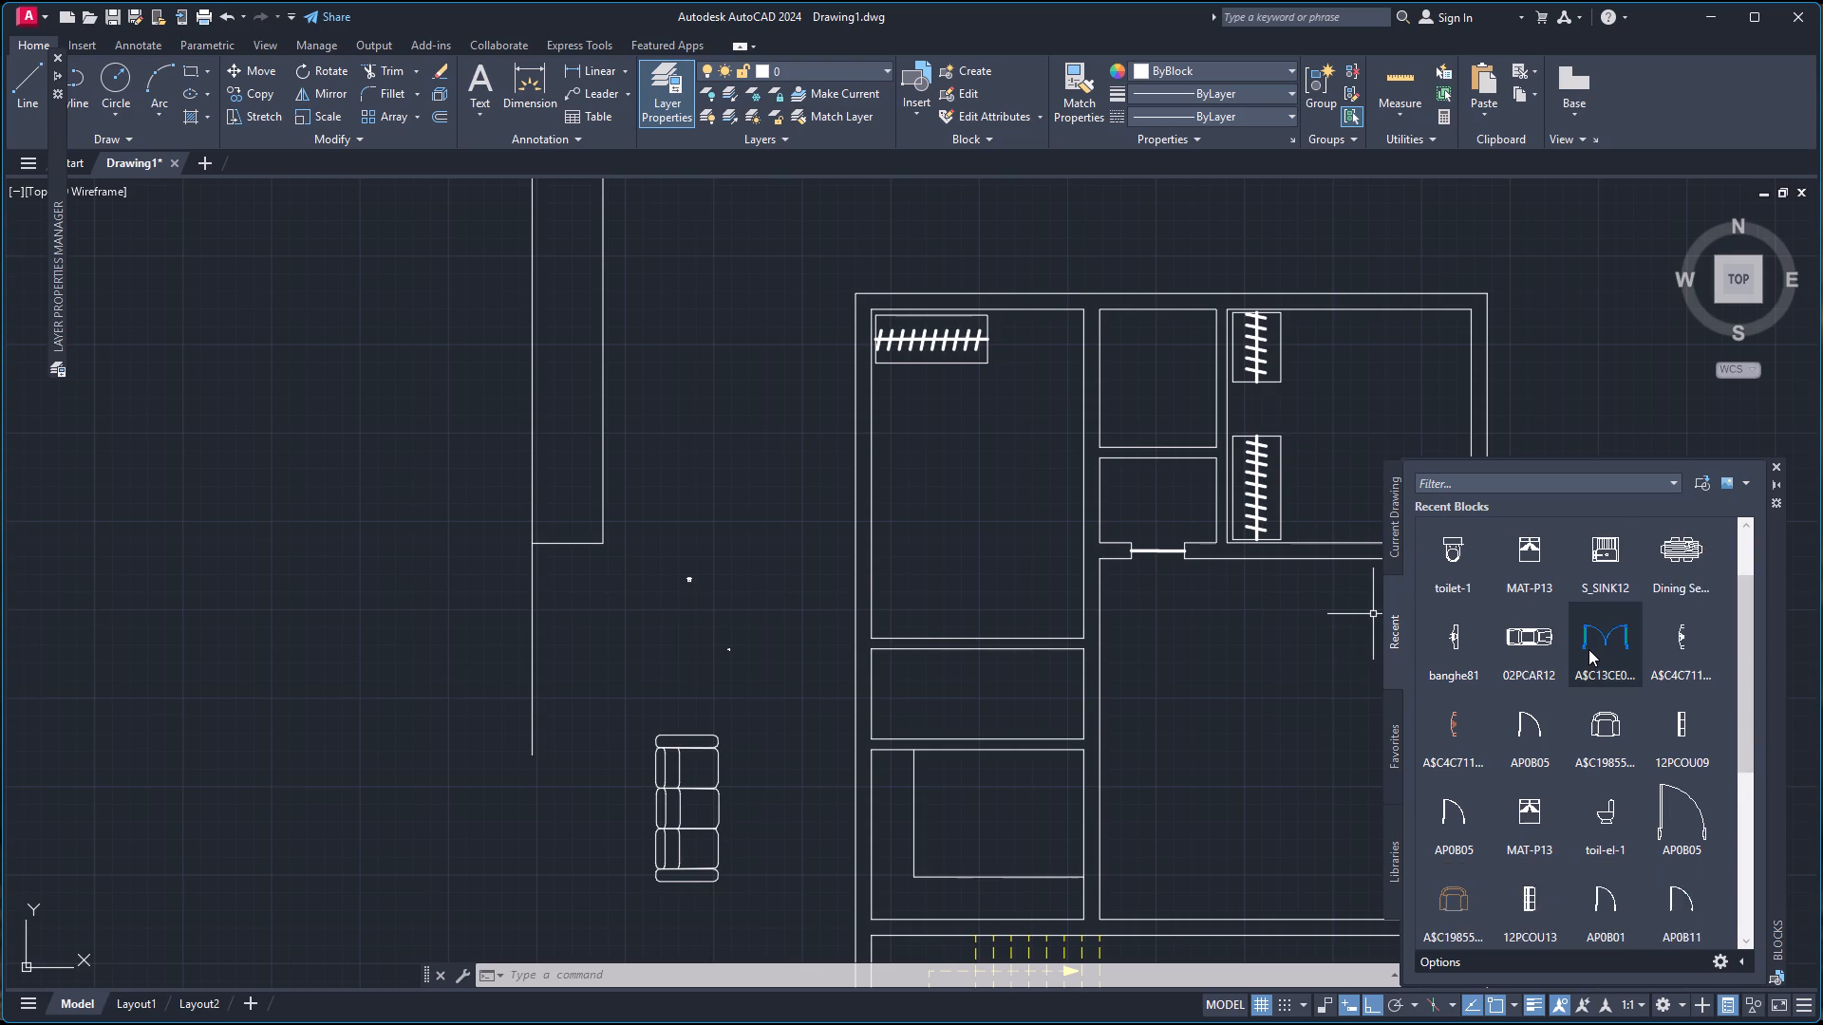
scroll(1588, 649, down, 4)
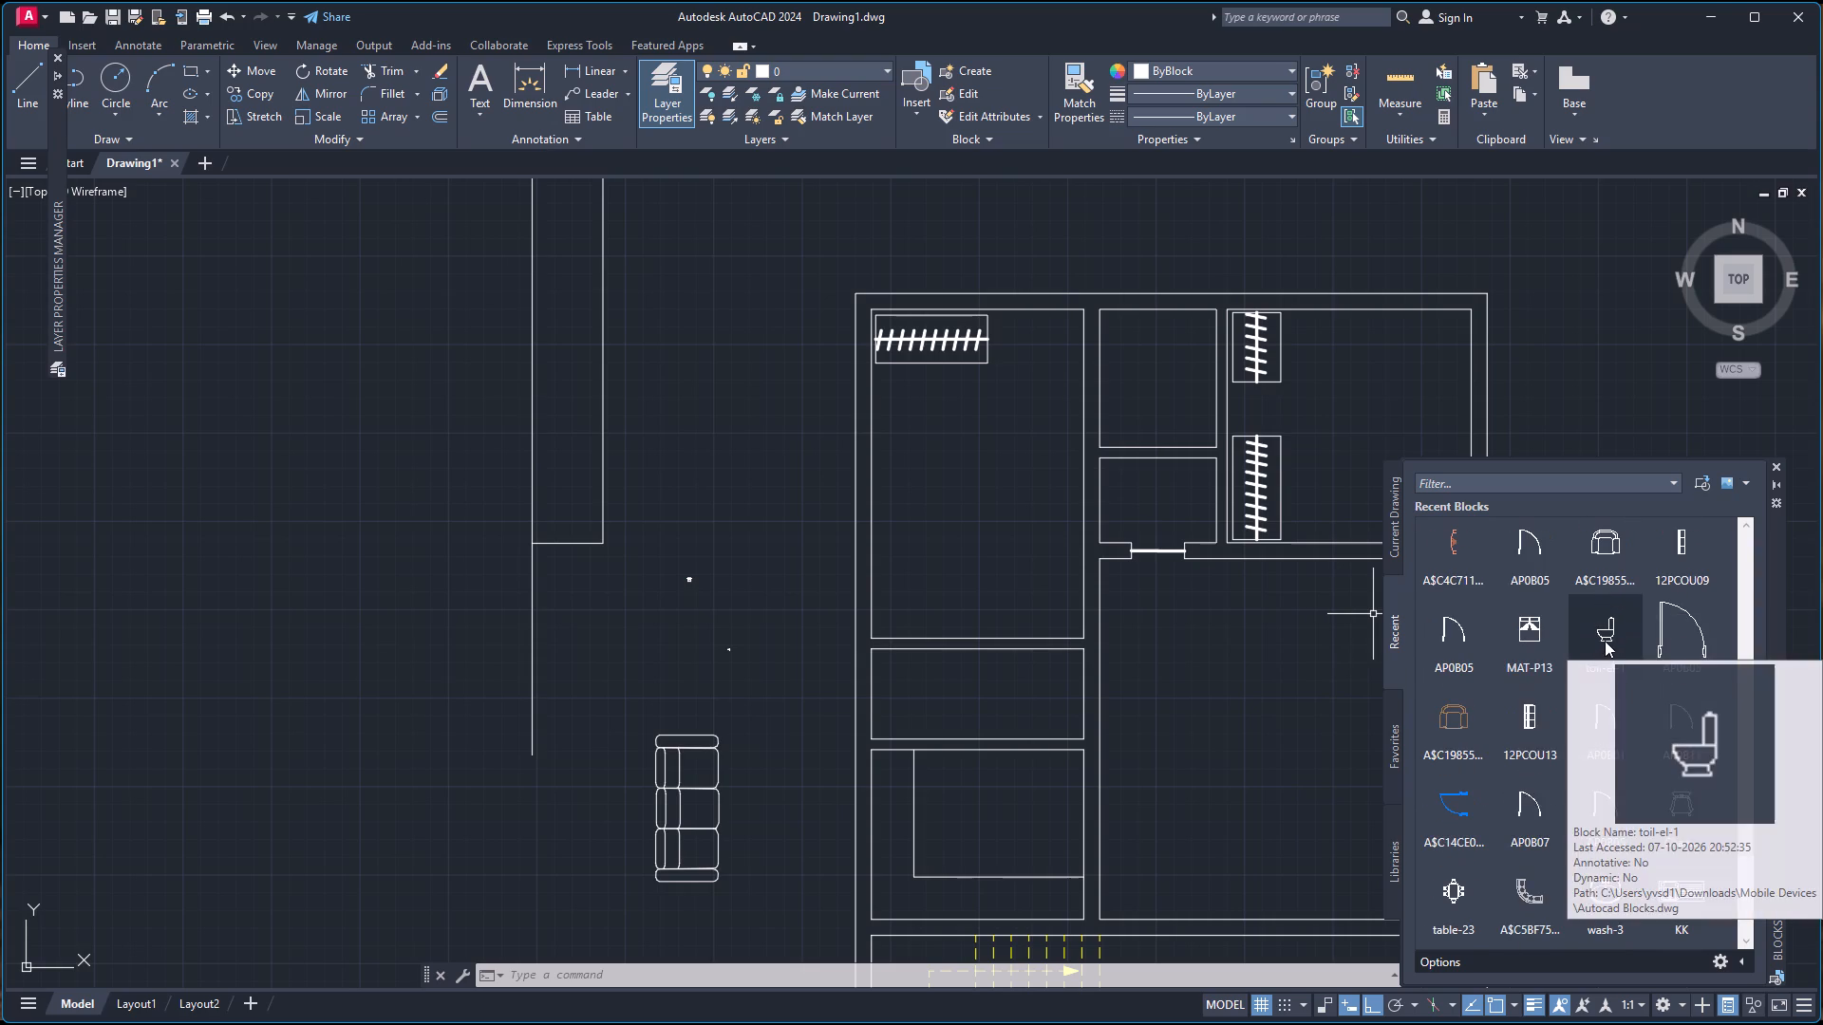
scroll(1621, 601, down, 2)
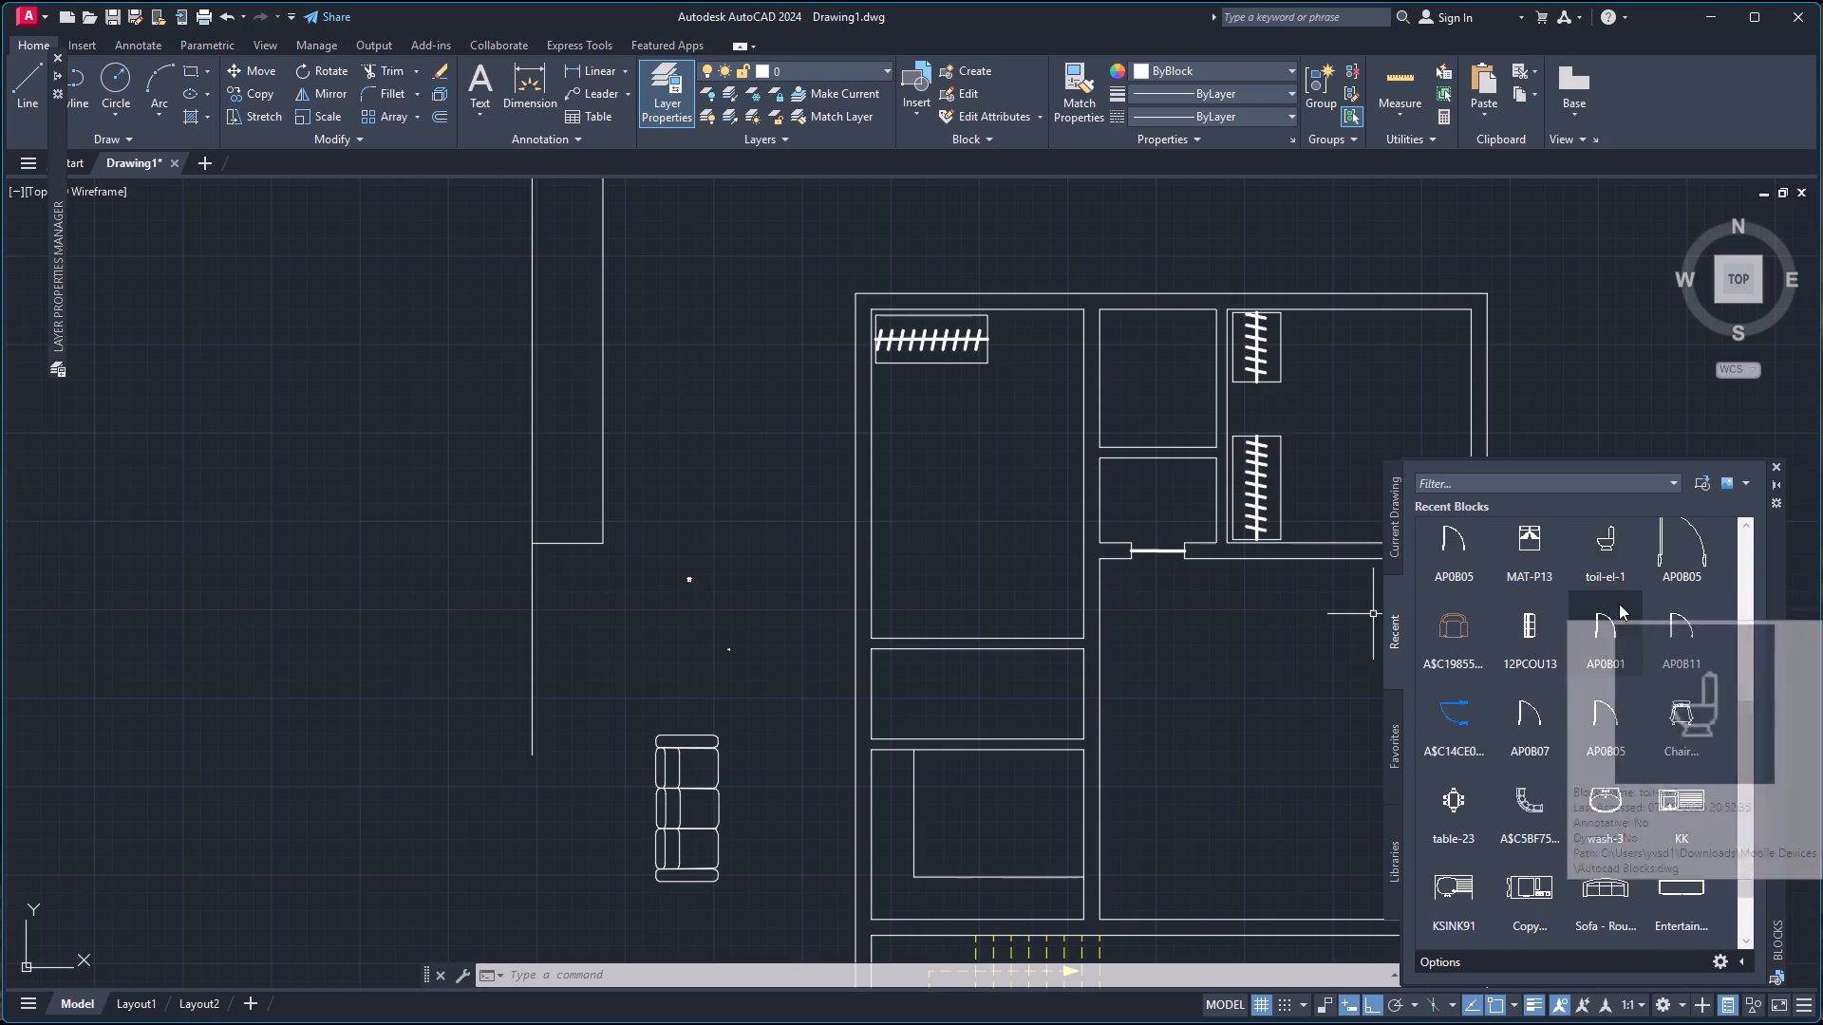
scroll(1619, 604, down, 2)
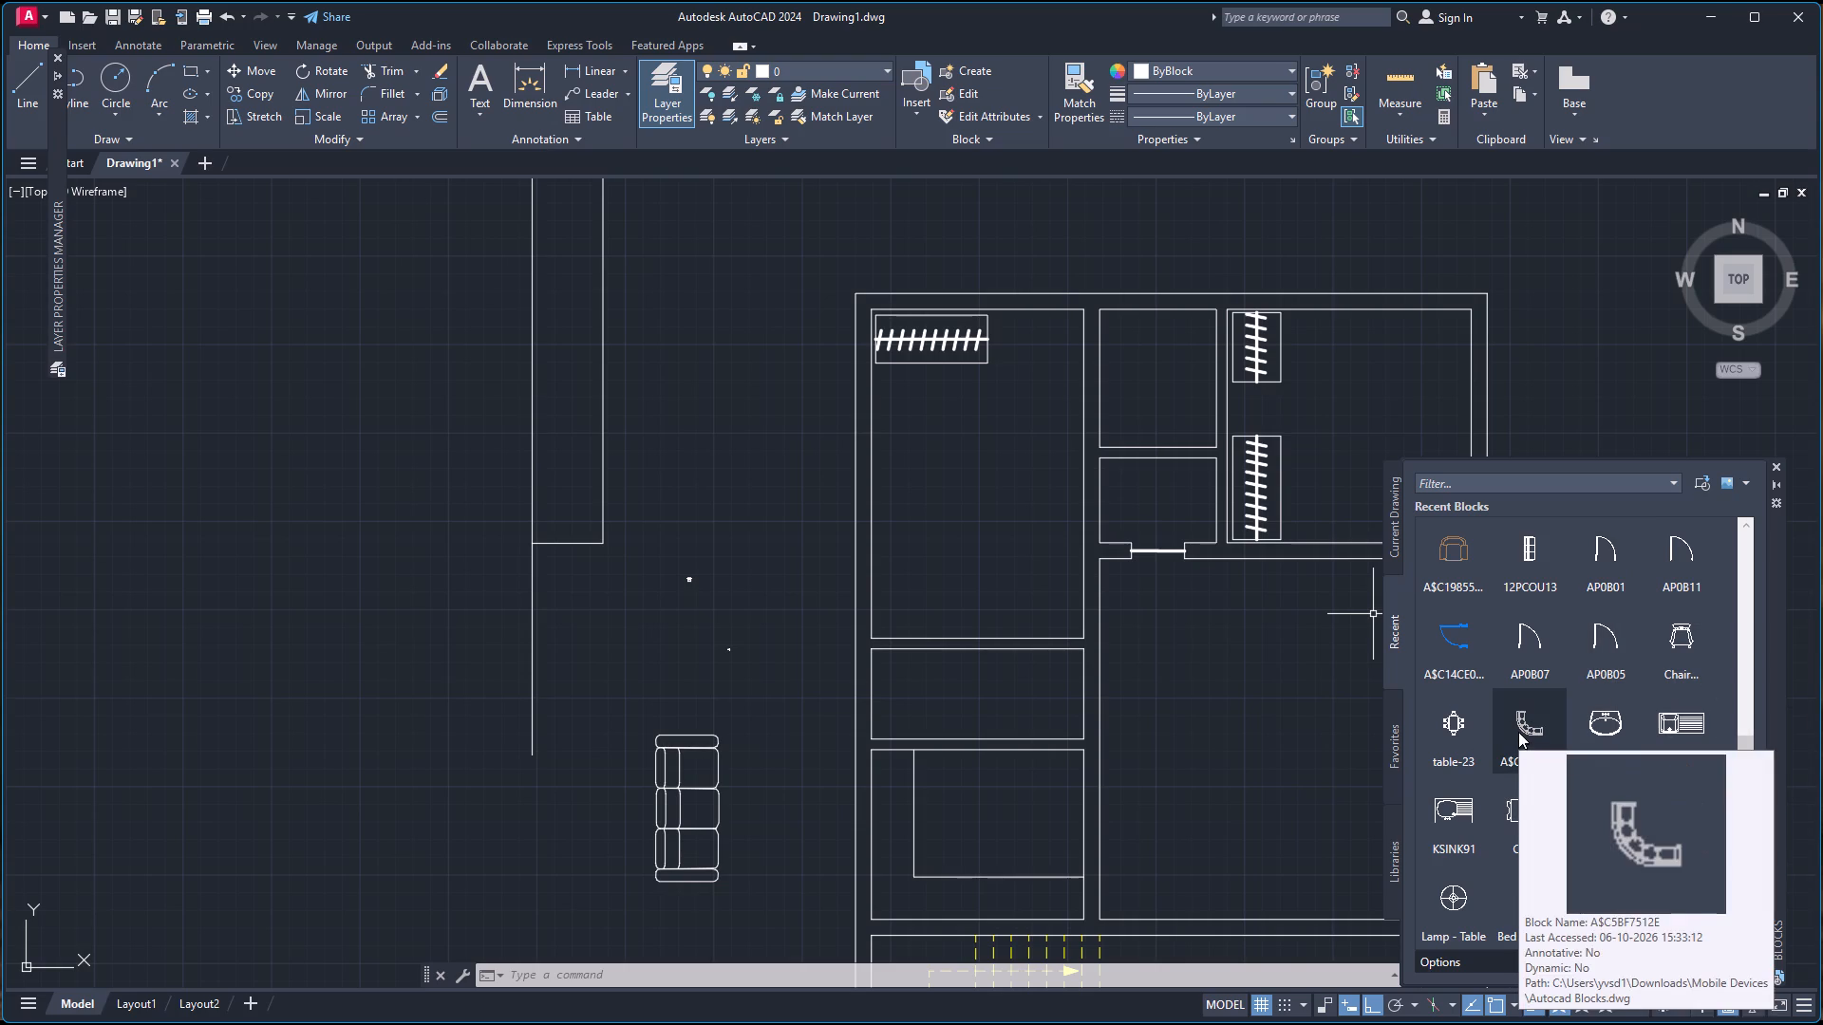
scroll(1642, 668, up, 4)
scroll(1639, 667, down, 6)
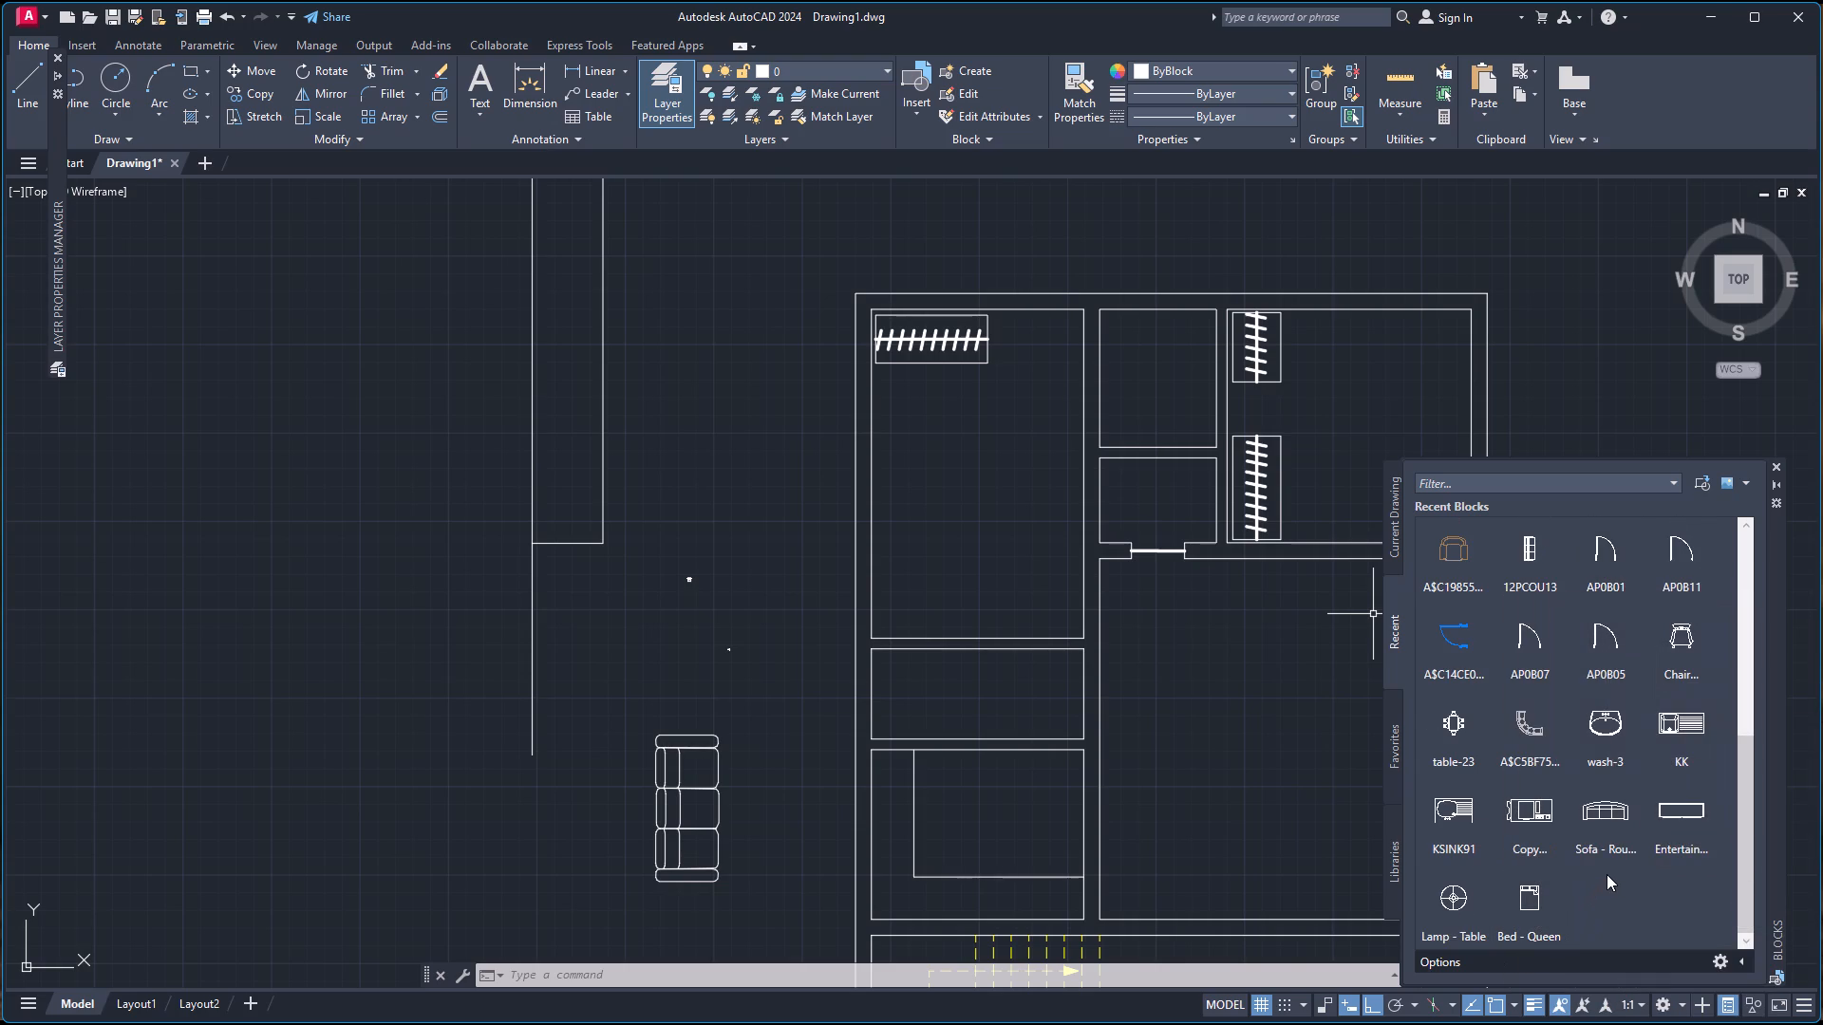
scroll(1607, 874, down, 1)
scroll(1608, 866, up, 1)
scroll(1608, 866, down, 2)
scroll(1599, 864, up, 3)
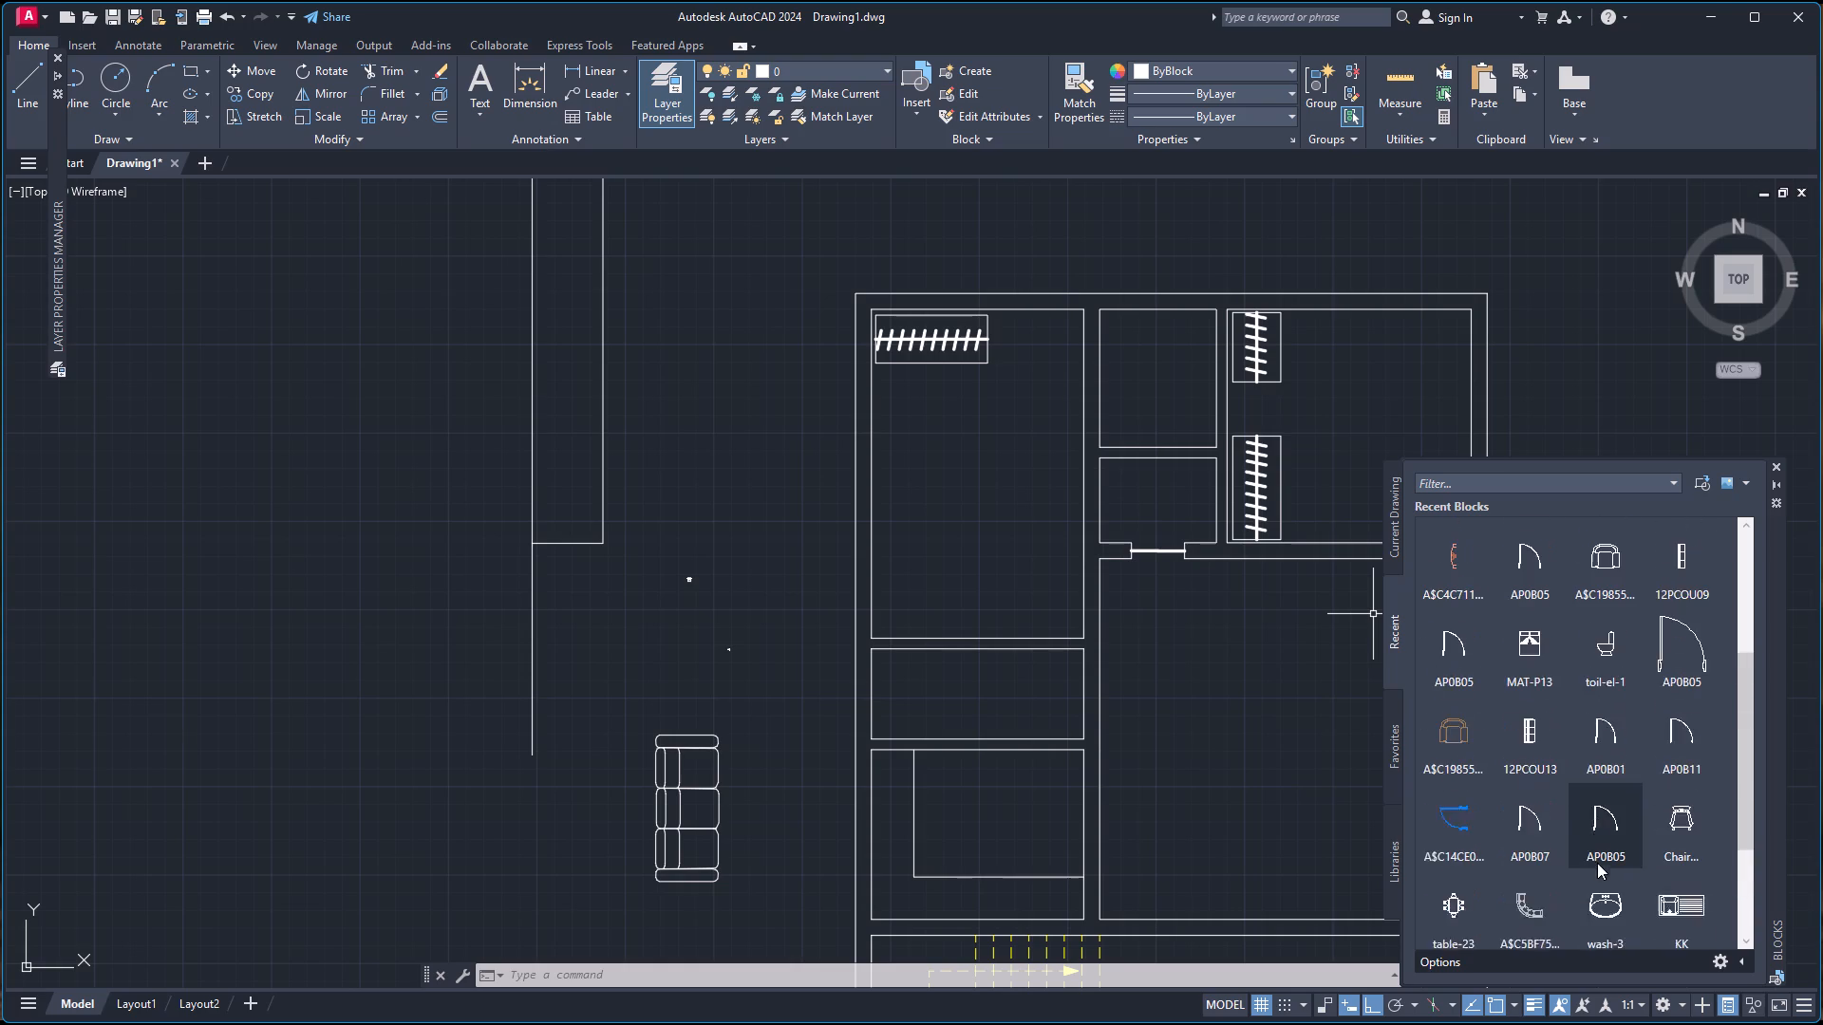
scroll(1597, 863, up, 12)
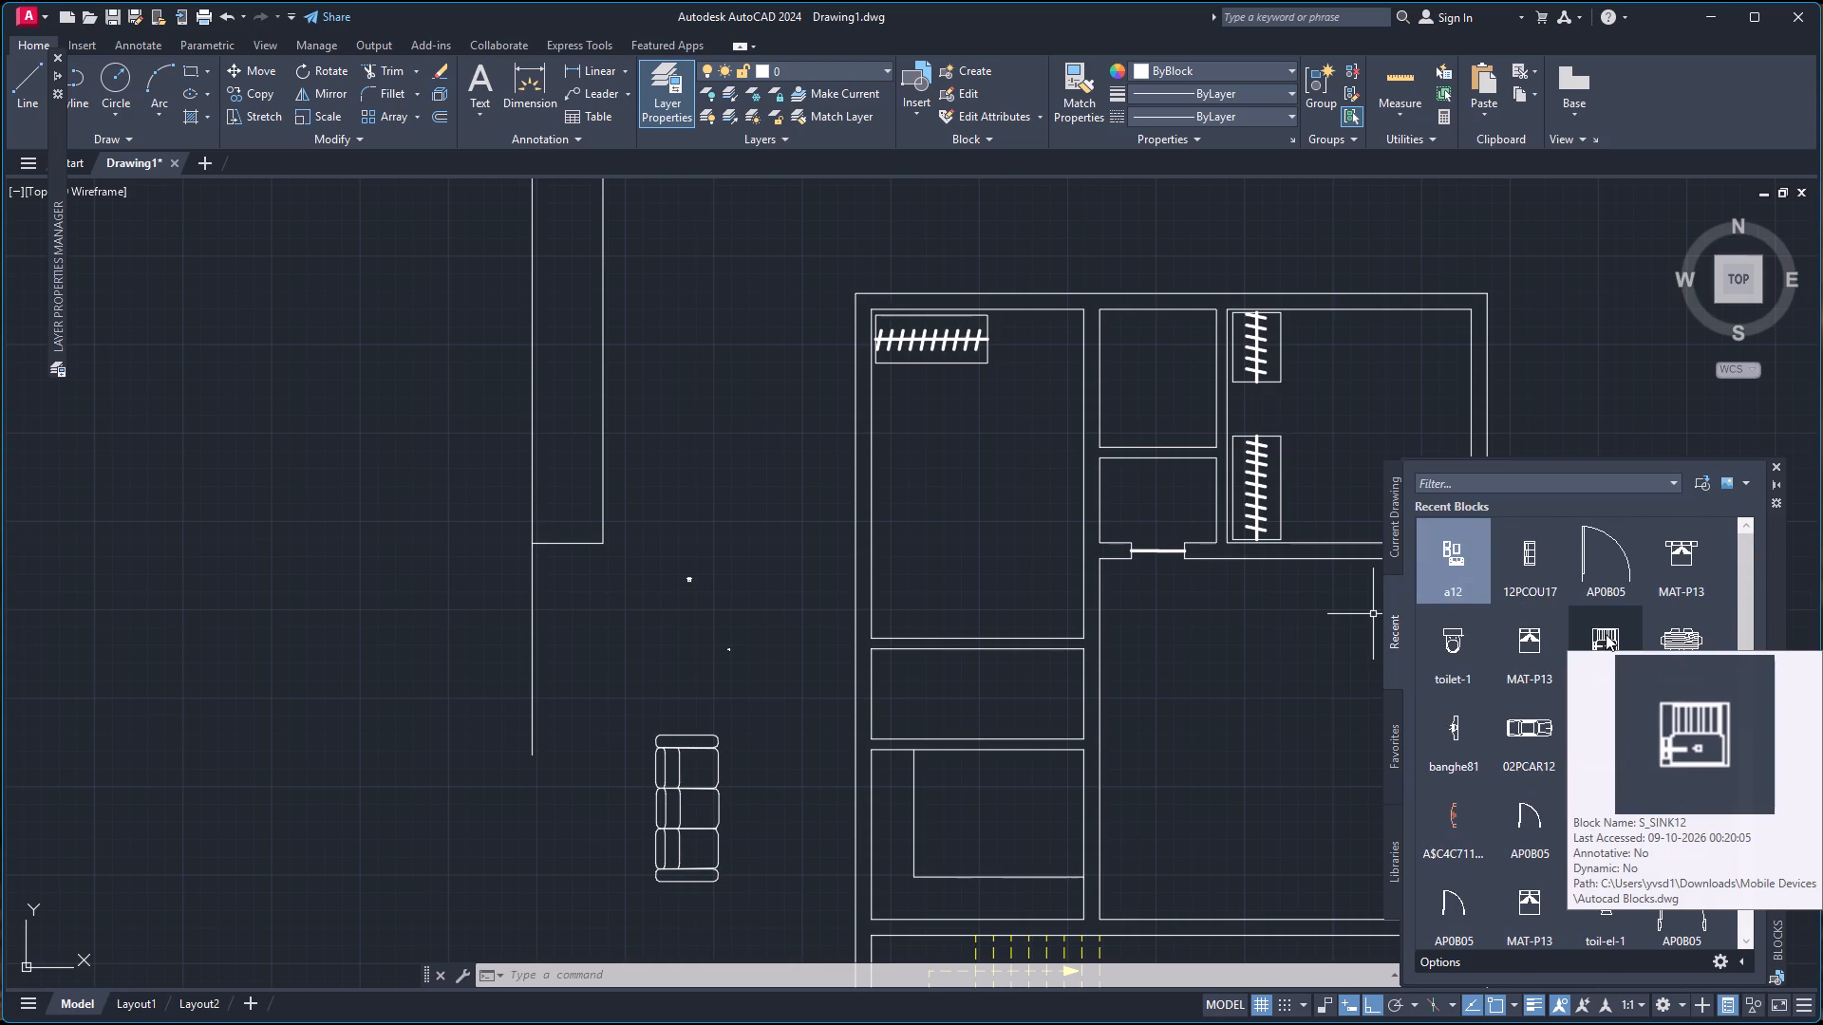
Insert the S_SINK12 sink block left of the plan, beside the inserted sofa.
drag(1606, 634, 576, 816)
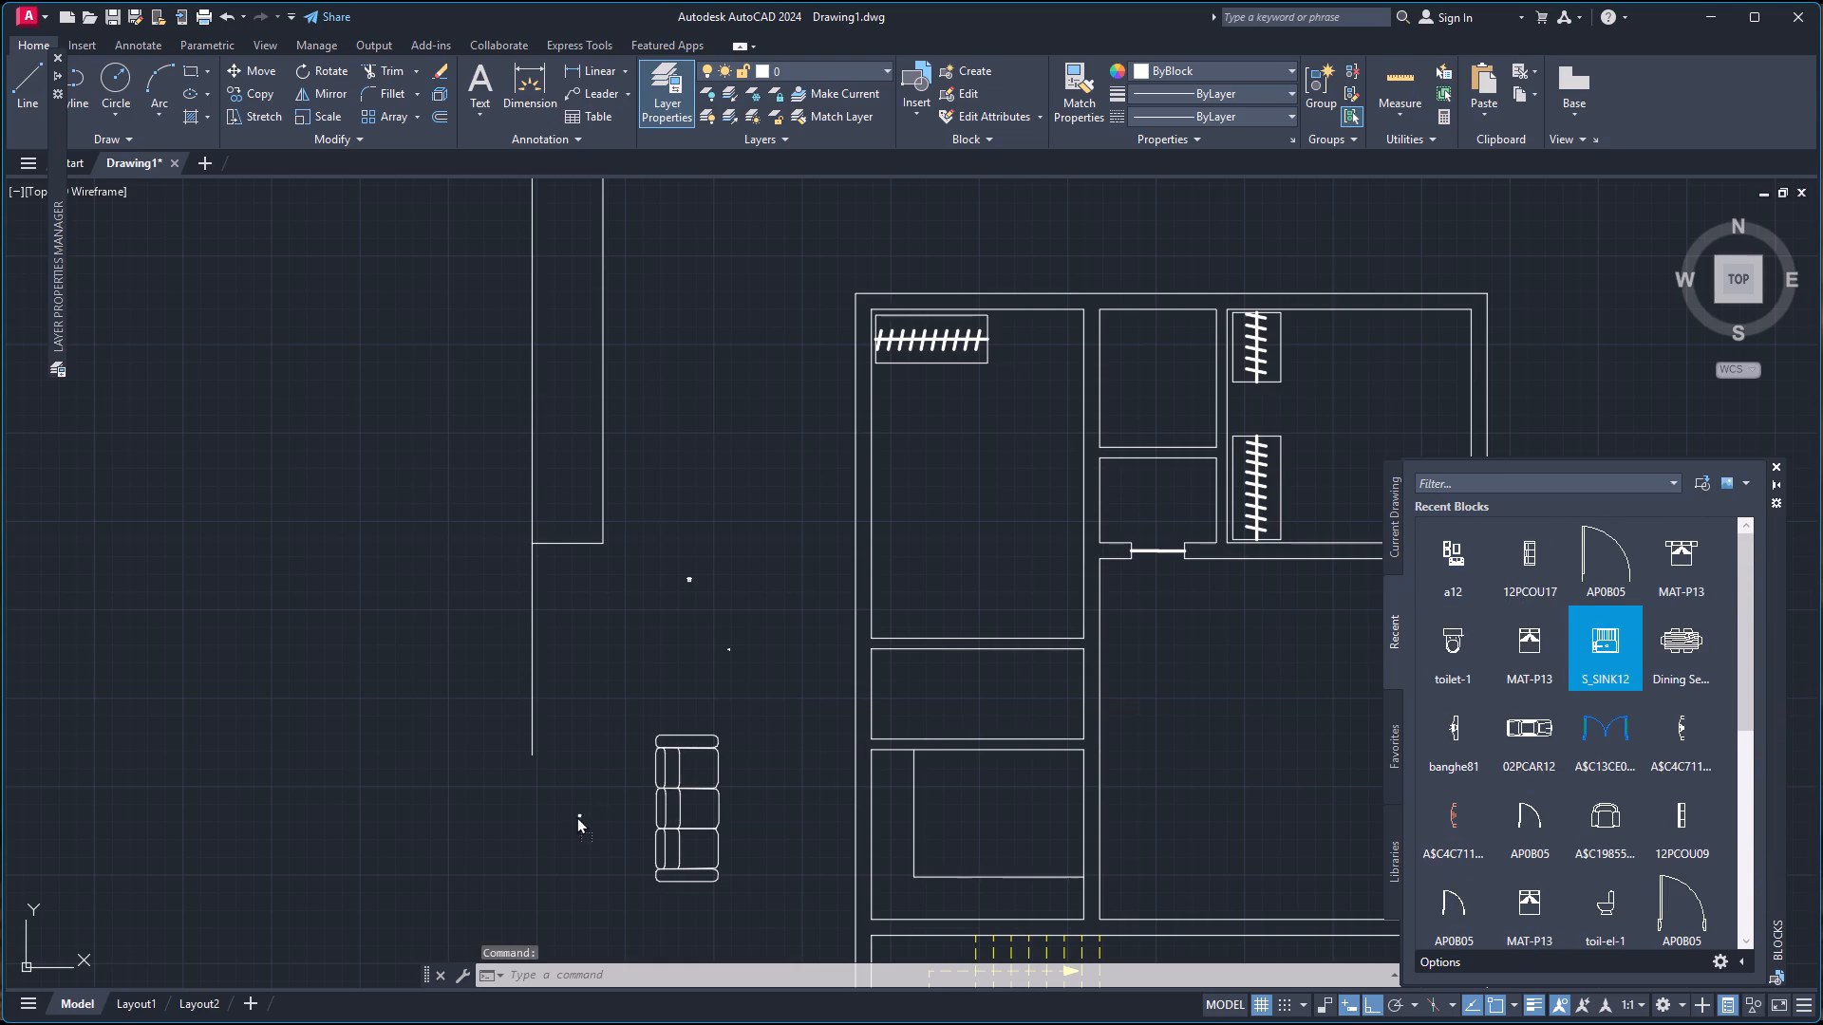
Place the S_SINK12 sink block in the empty space left of the plan, to the left of the sofa.
drag(576, 816, 446, 872)
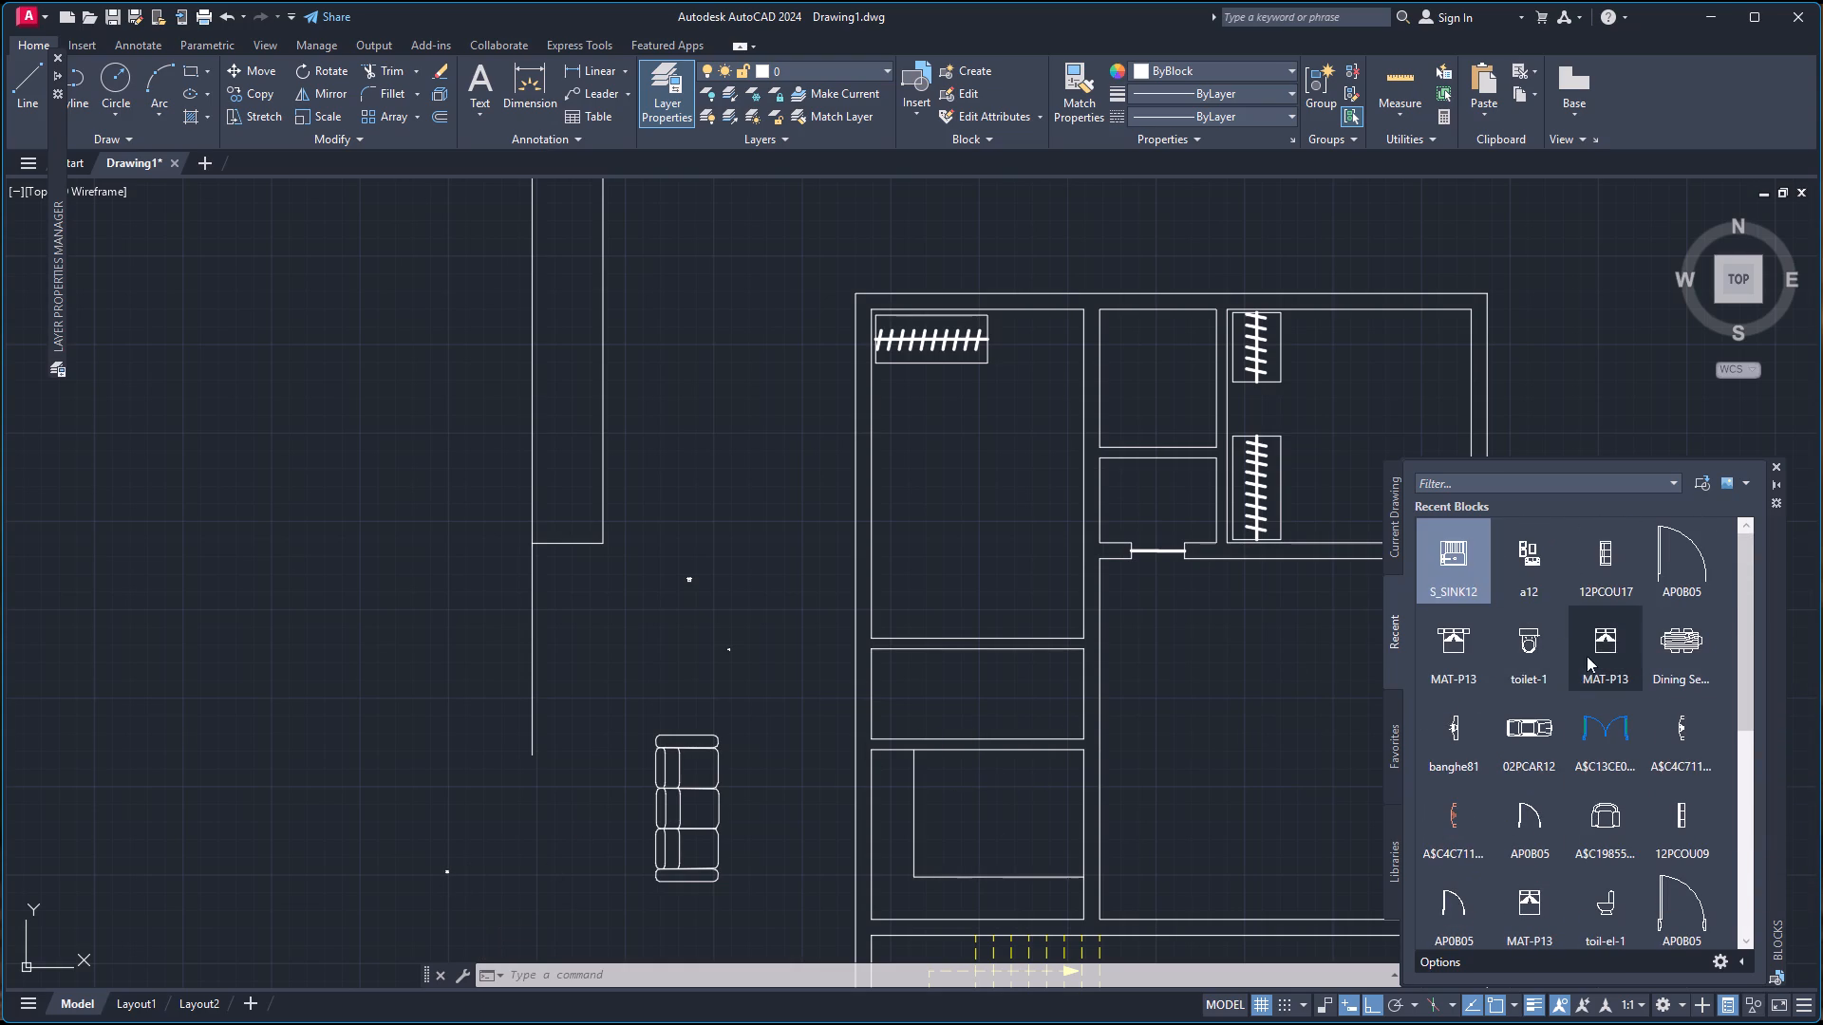
Insert the white A$C4C711… recent block with its insertion point in the plan's large room.
drag(1682, 733, 1598, 736)
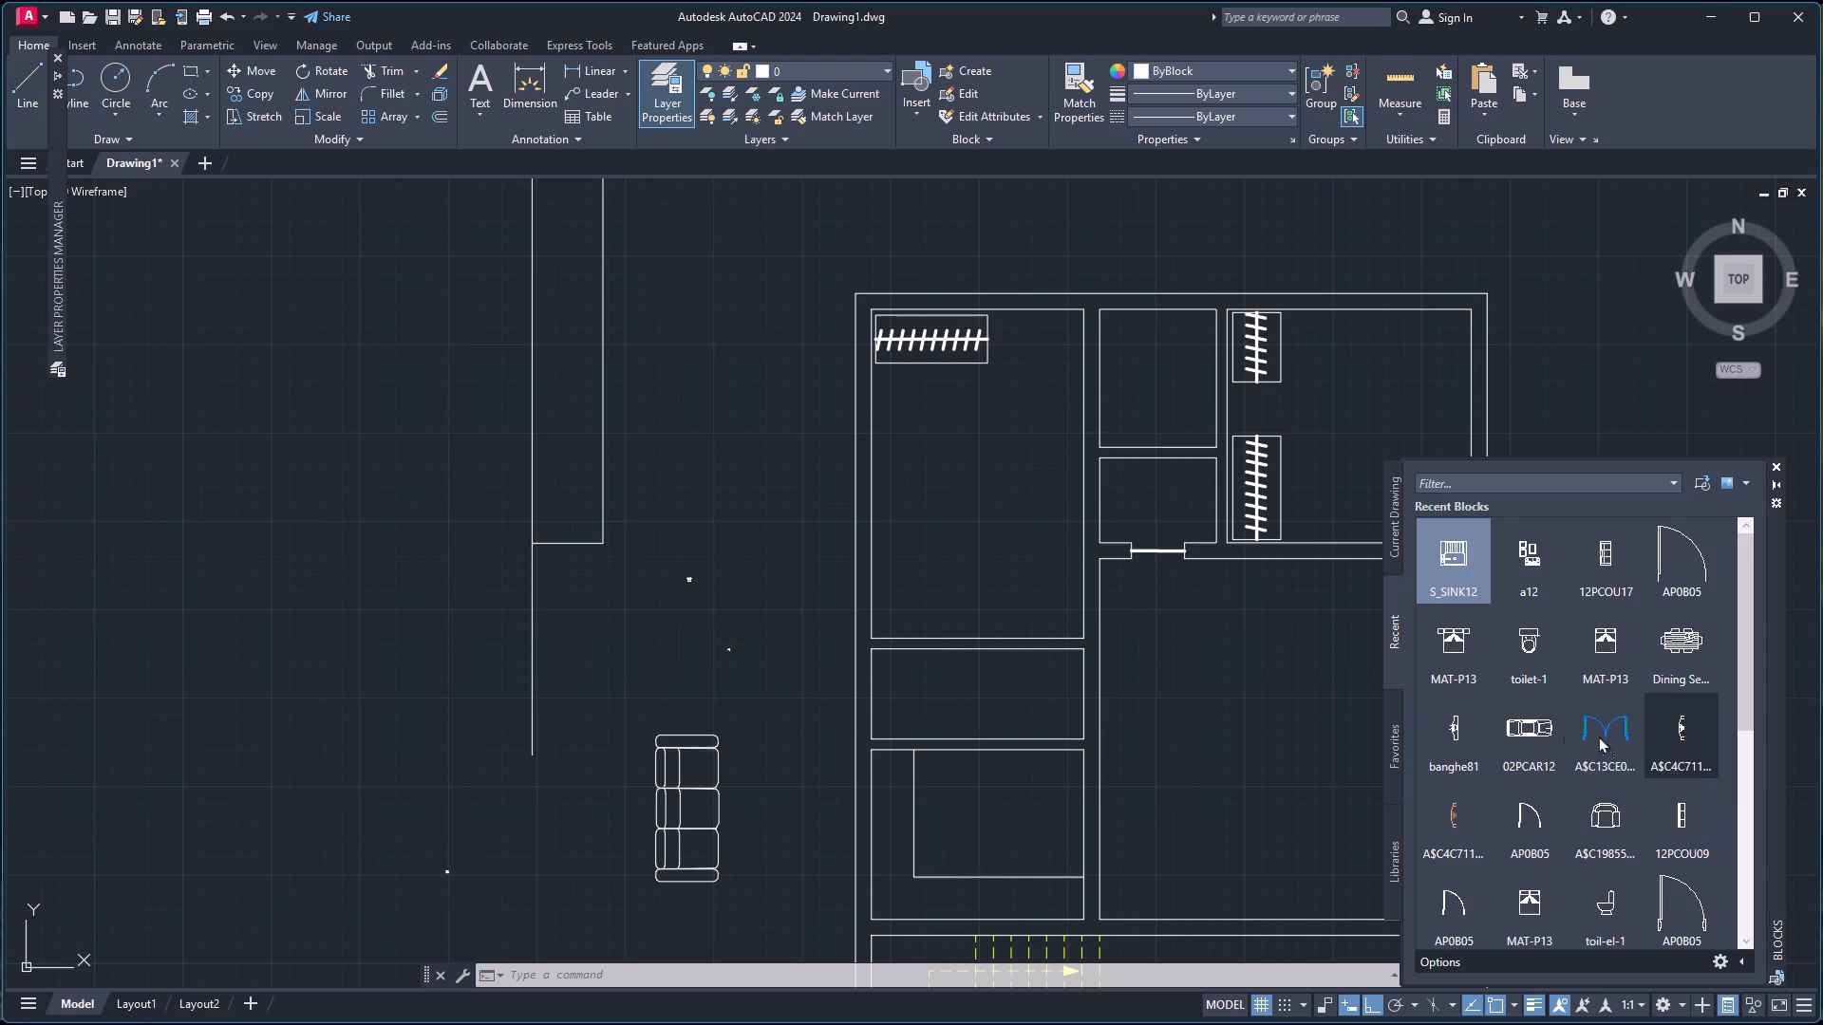
drag(1598, 736, 1152, 794)
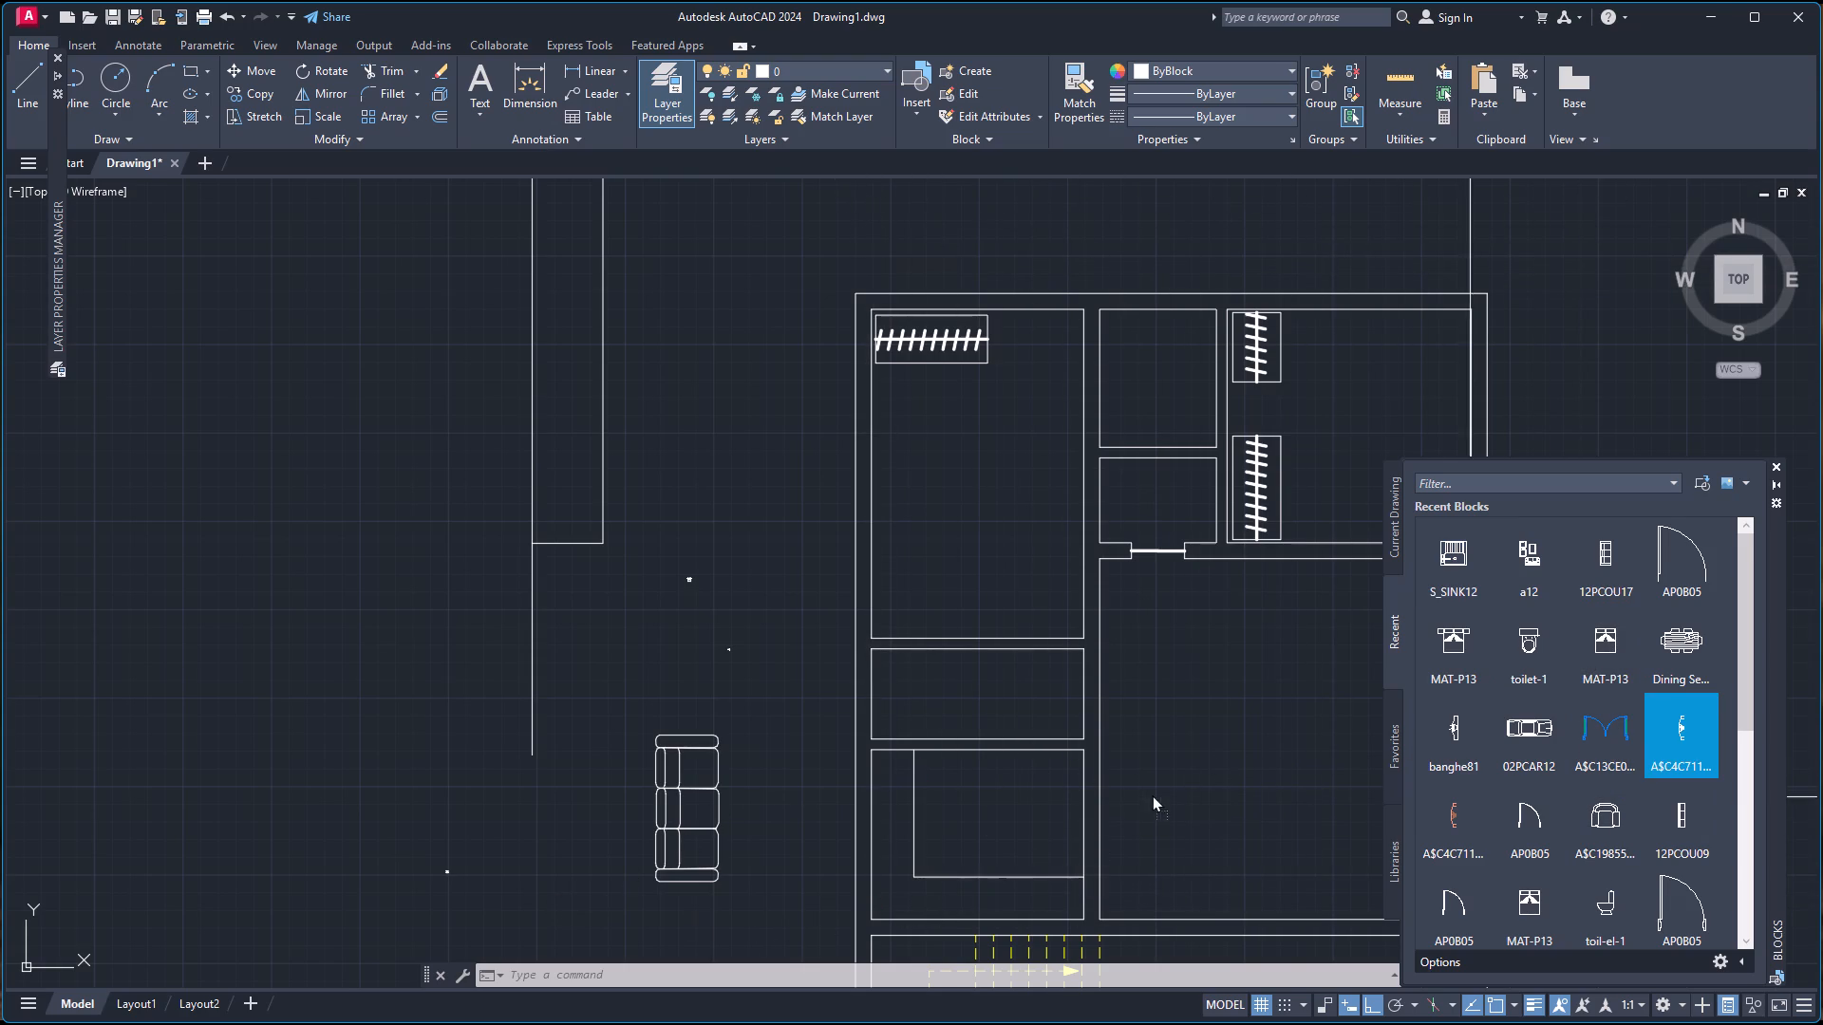
drag(1152, 794, 1241, 719)
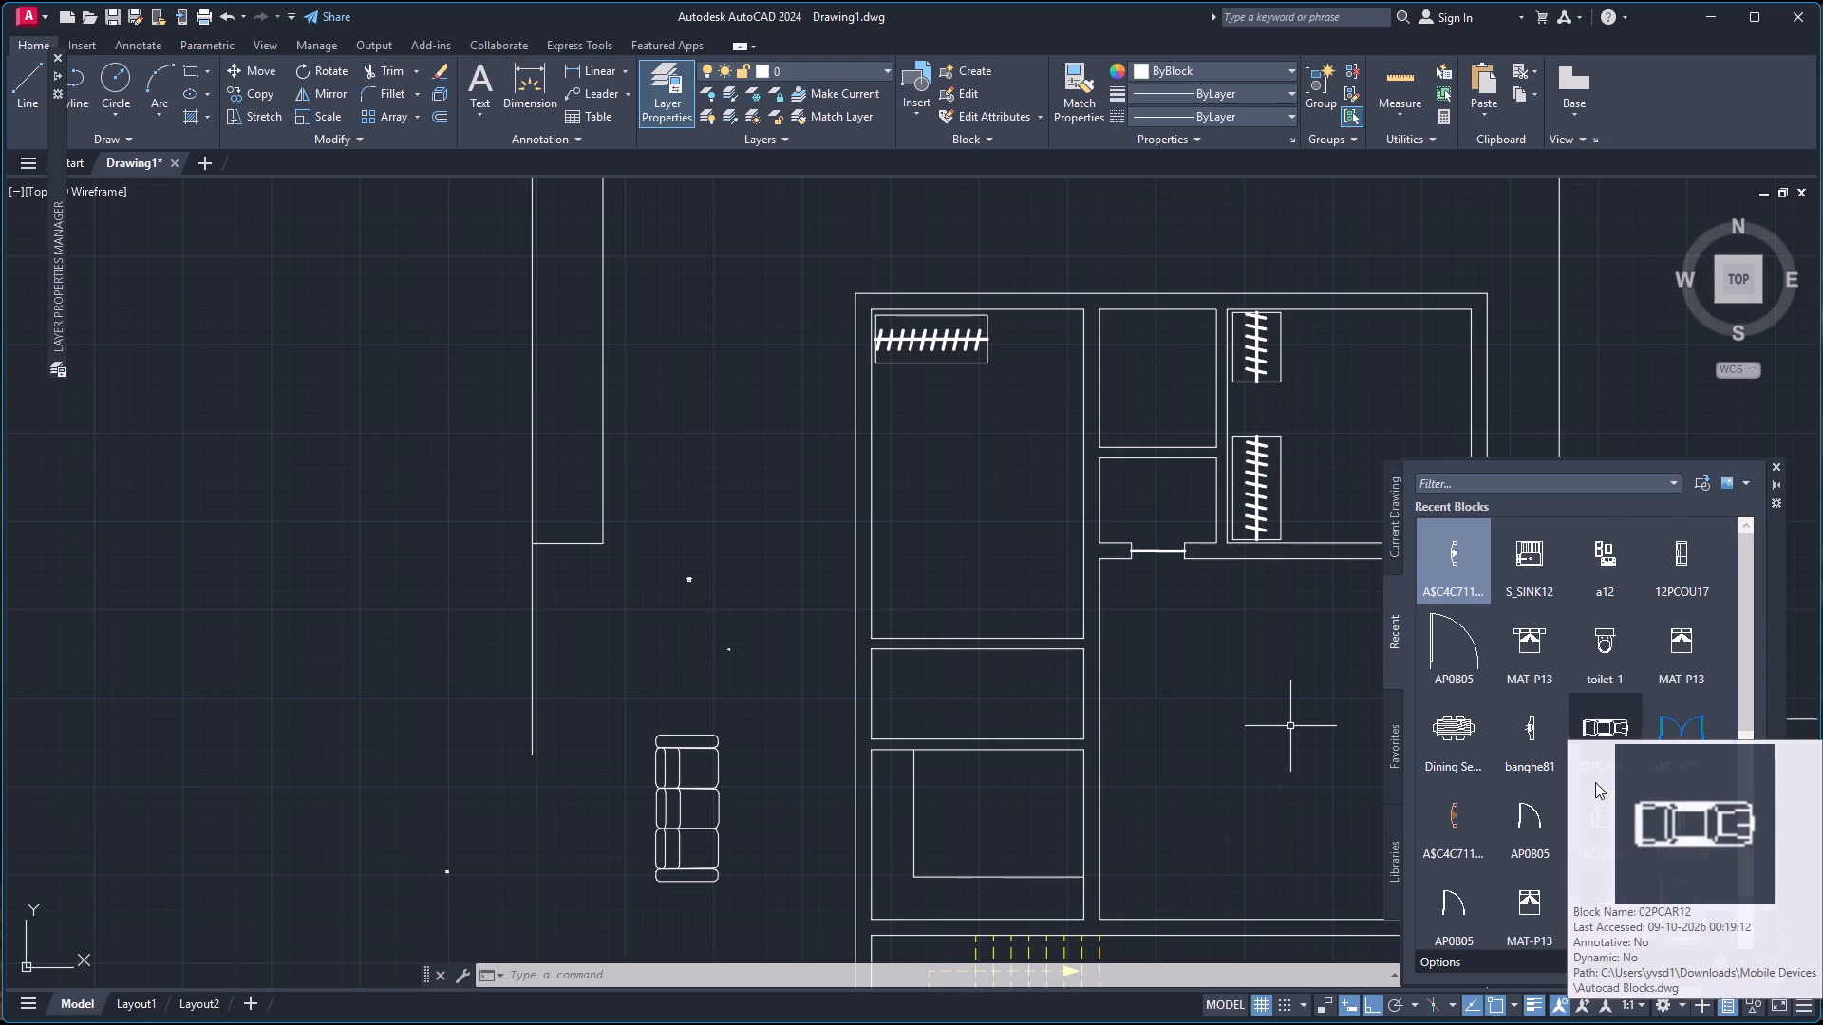
Insert the Lamp - Table block in the plan's large room and close the block library.
scroll(1497, 829, down, 5)
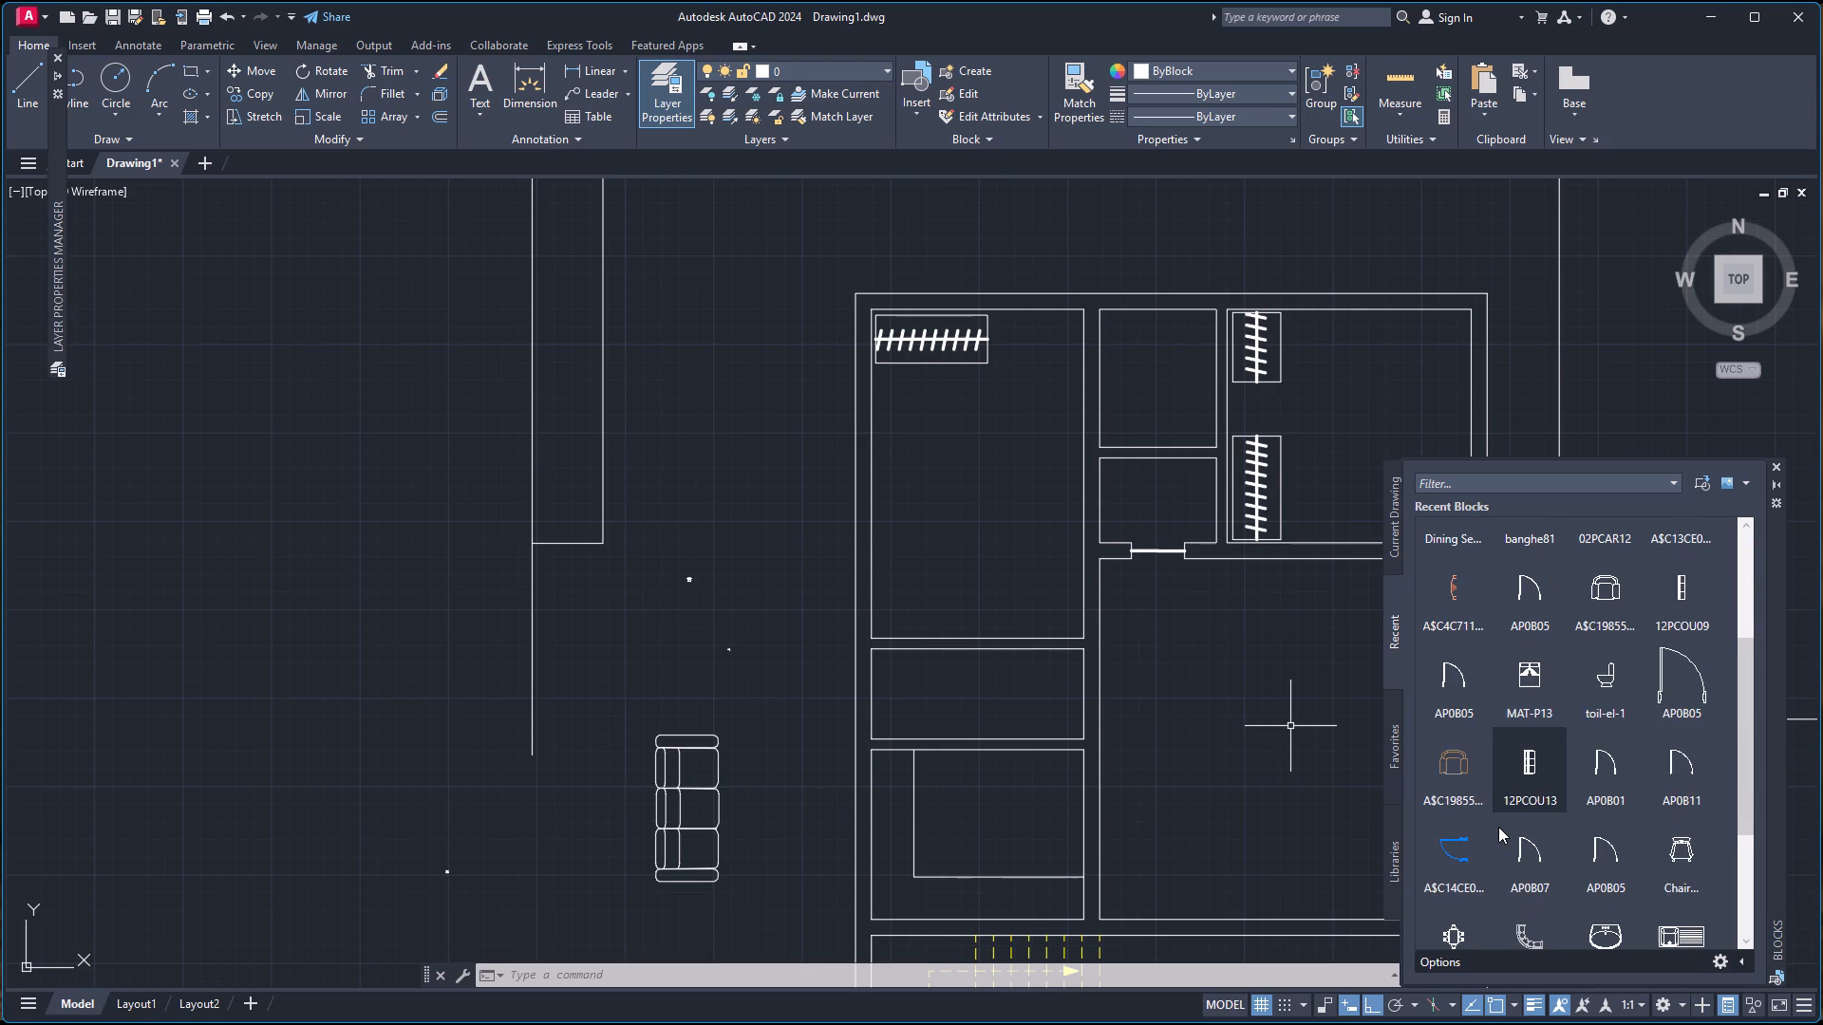
scroll(1509, 817, down, 5)
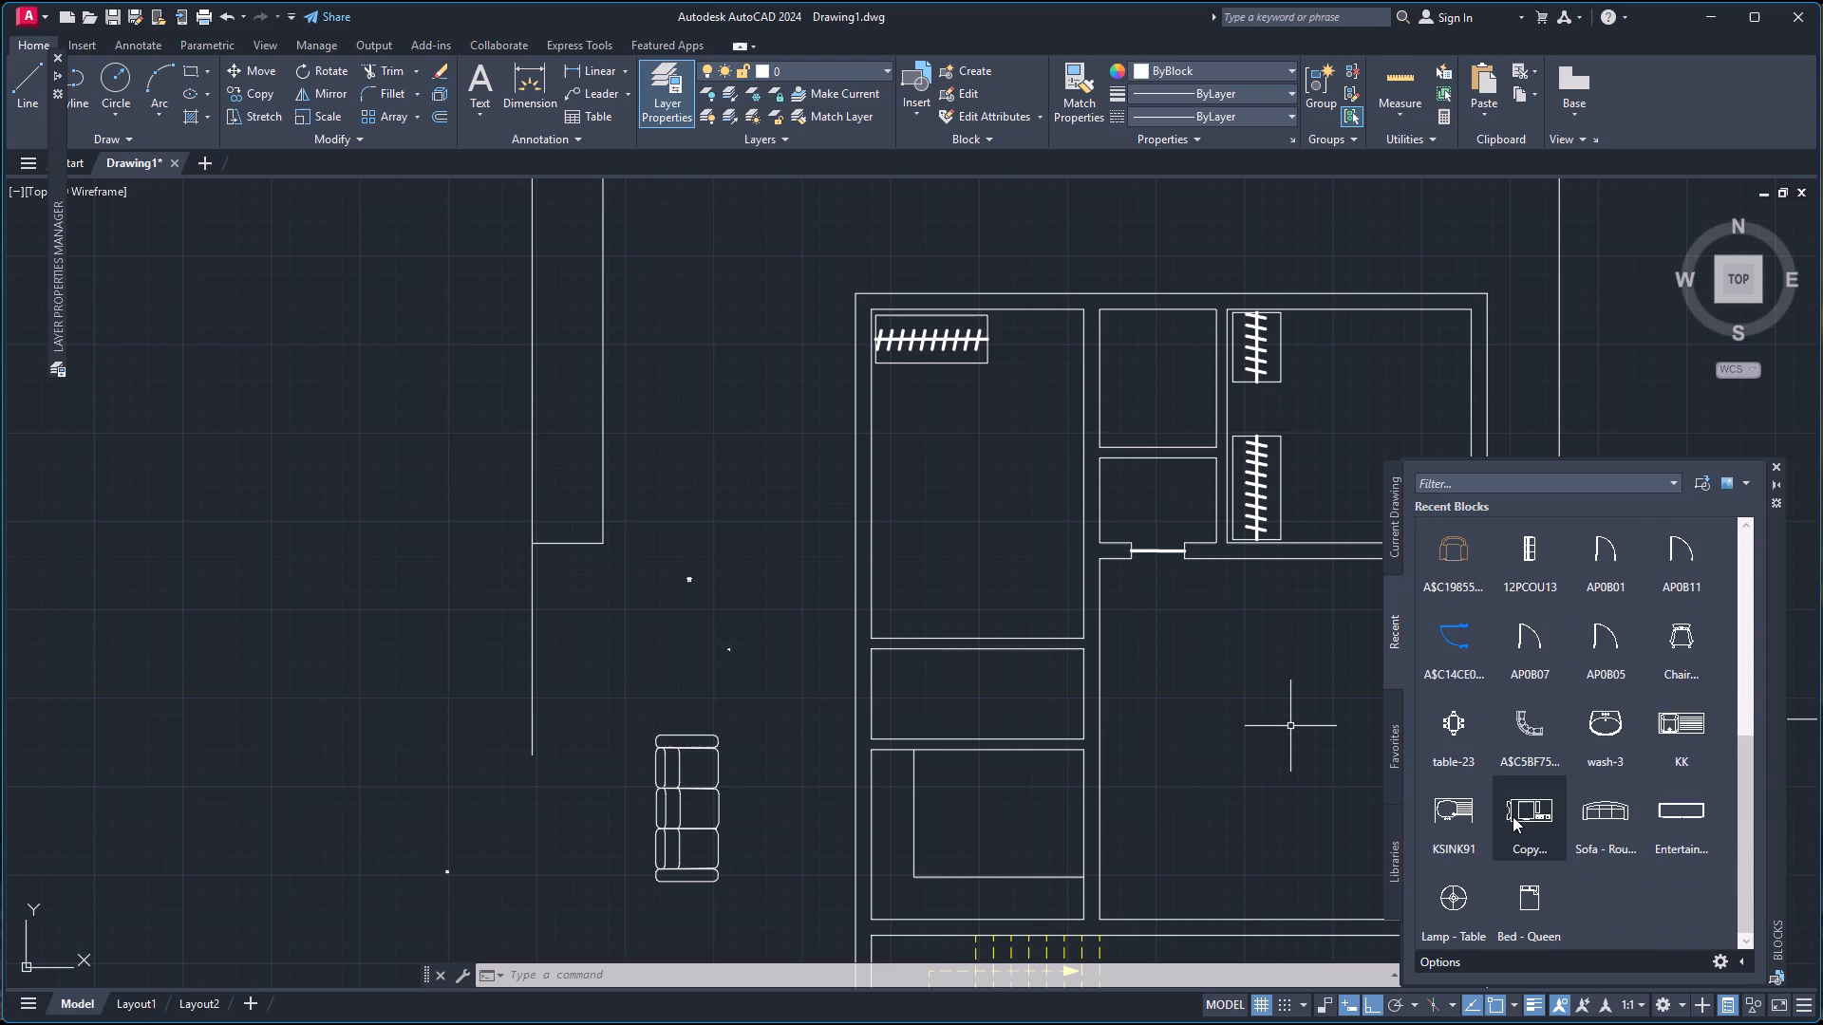
scroll(1513, 816, down, 4)
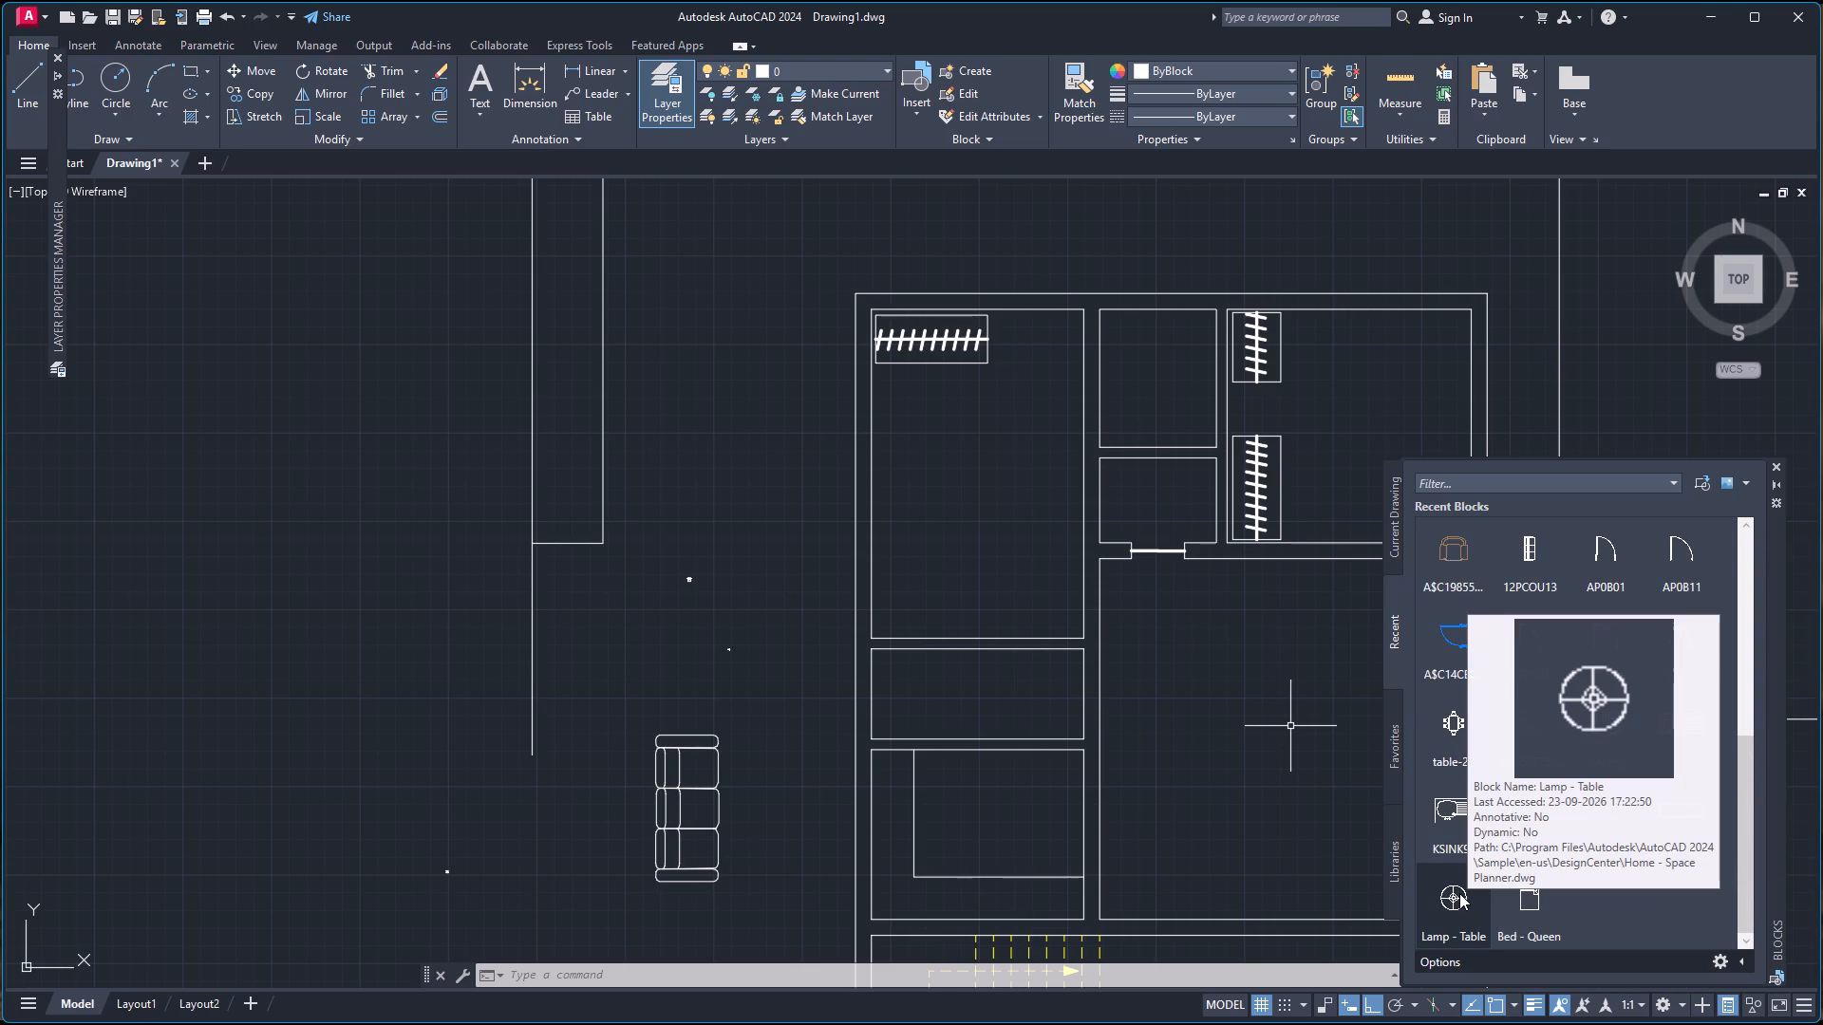
drag(1459, 893, 1173, 779)
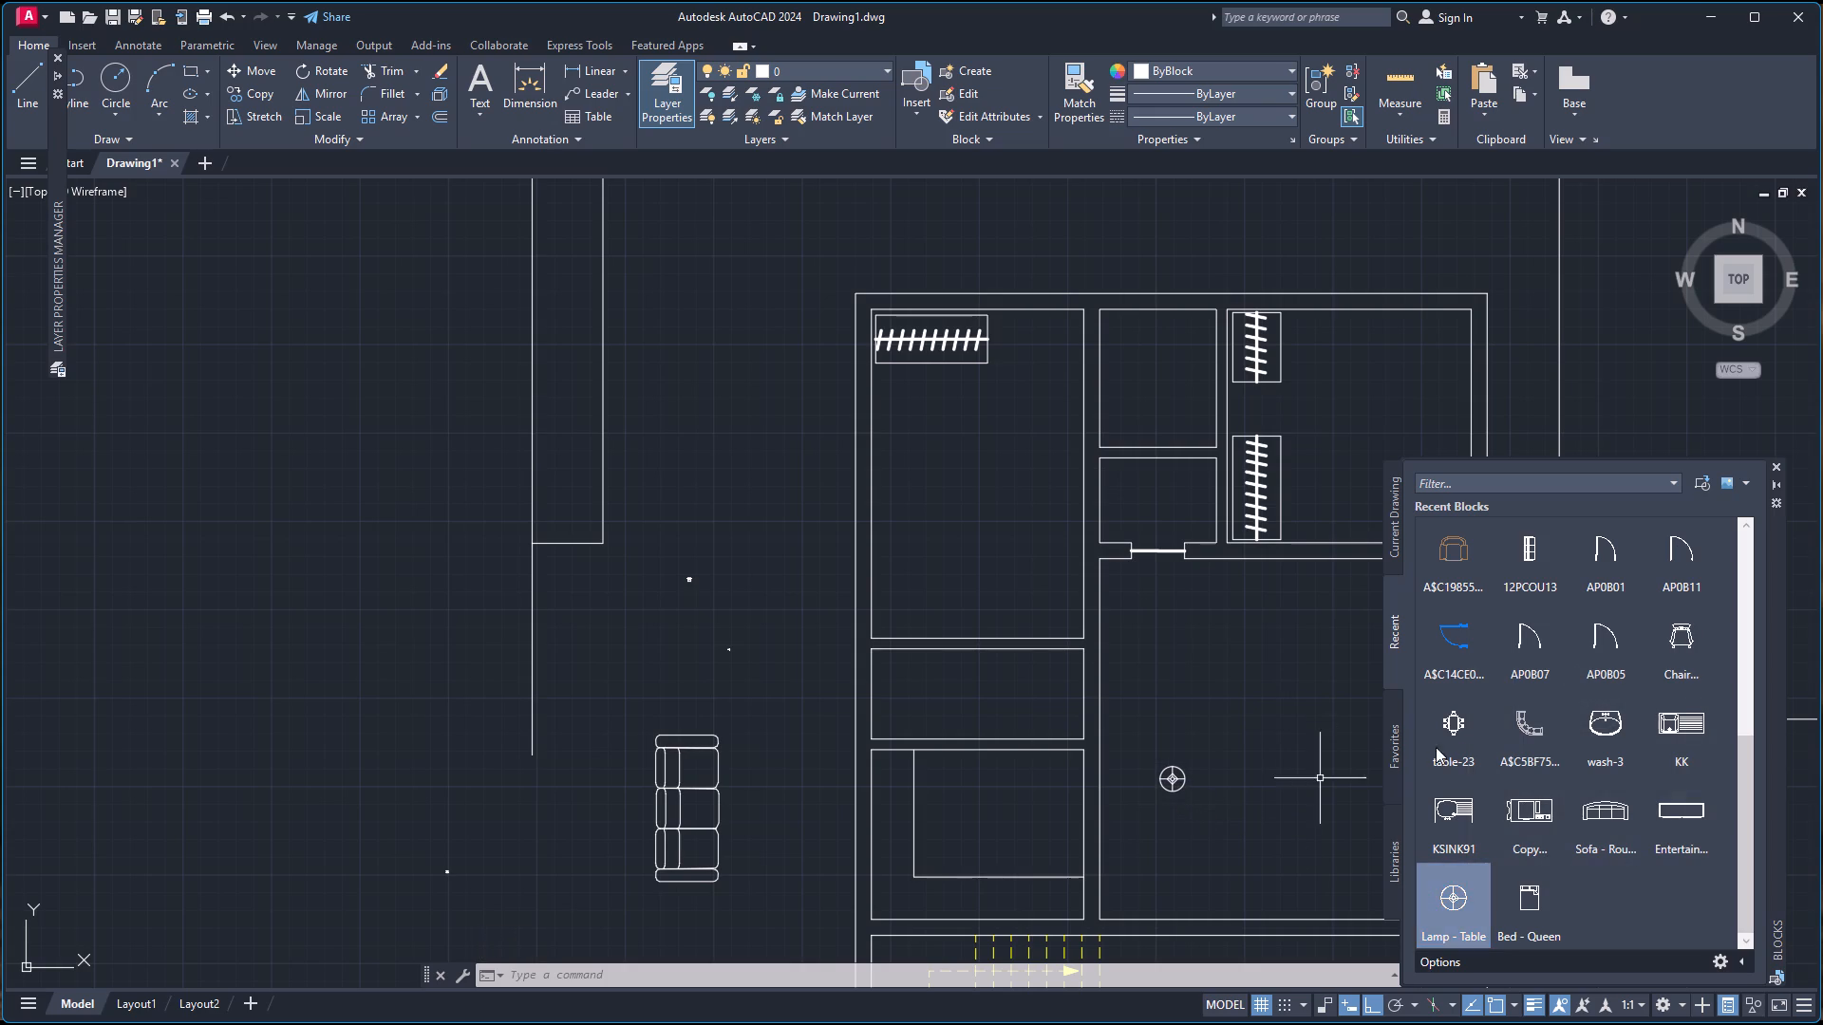
click(1774, 467)
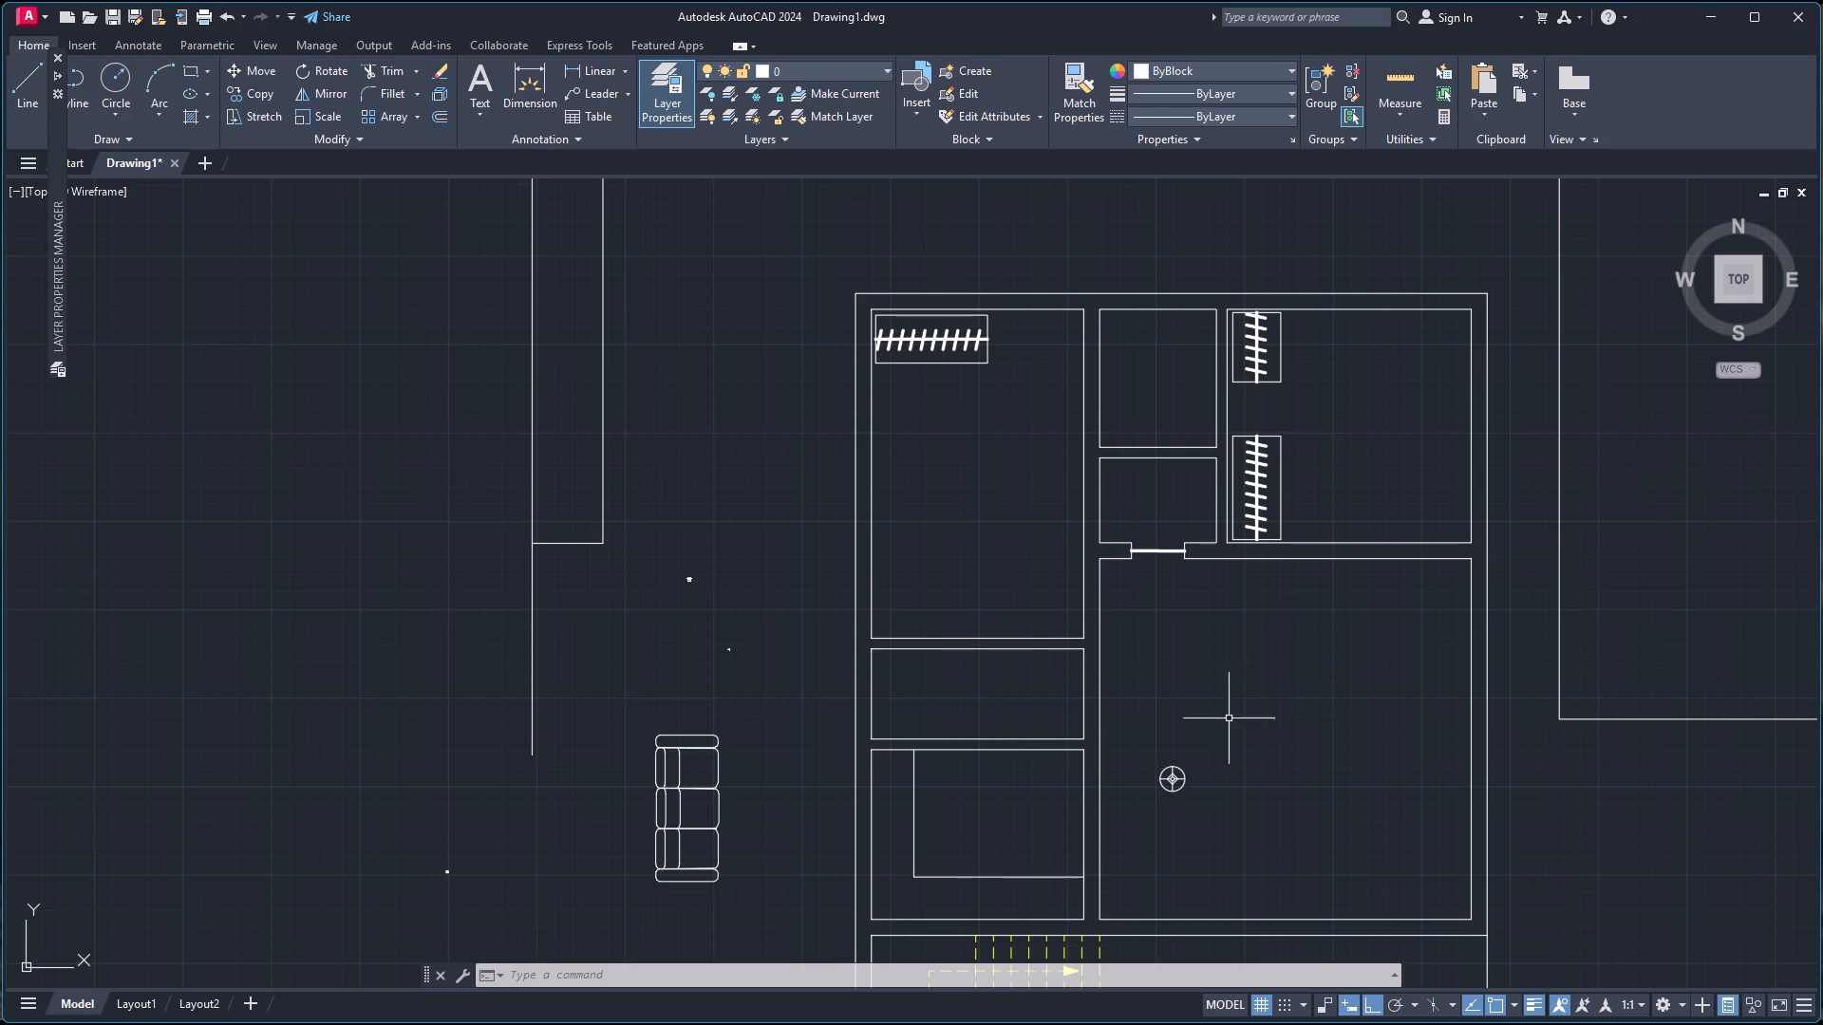
Scale up the tiny toilet-1 block above the sofa from its tank's back edge, with a picked scale distance of about 1'-1 1/2".
scroll(1220, 728, down, 1)
scroll(1026, 738, up, 1)
scroll(989, 671, up, 1)
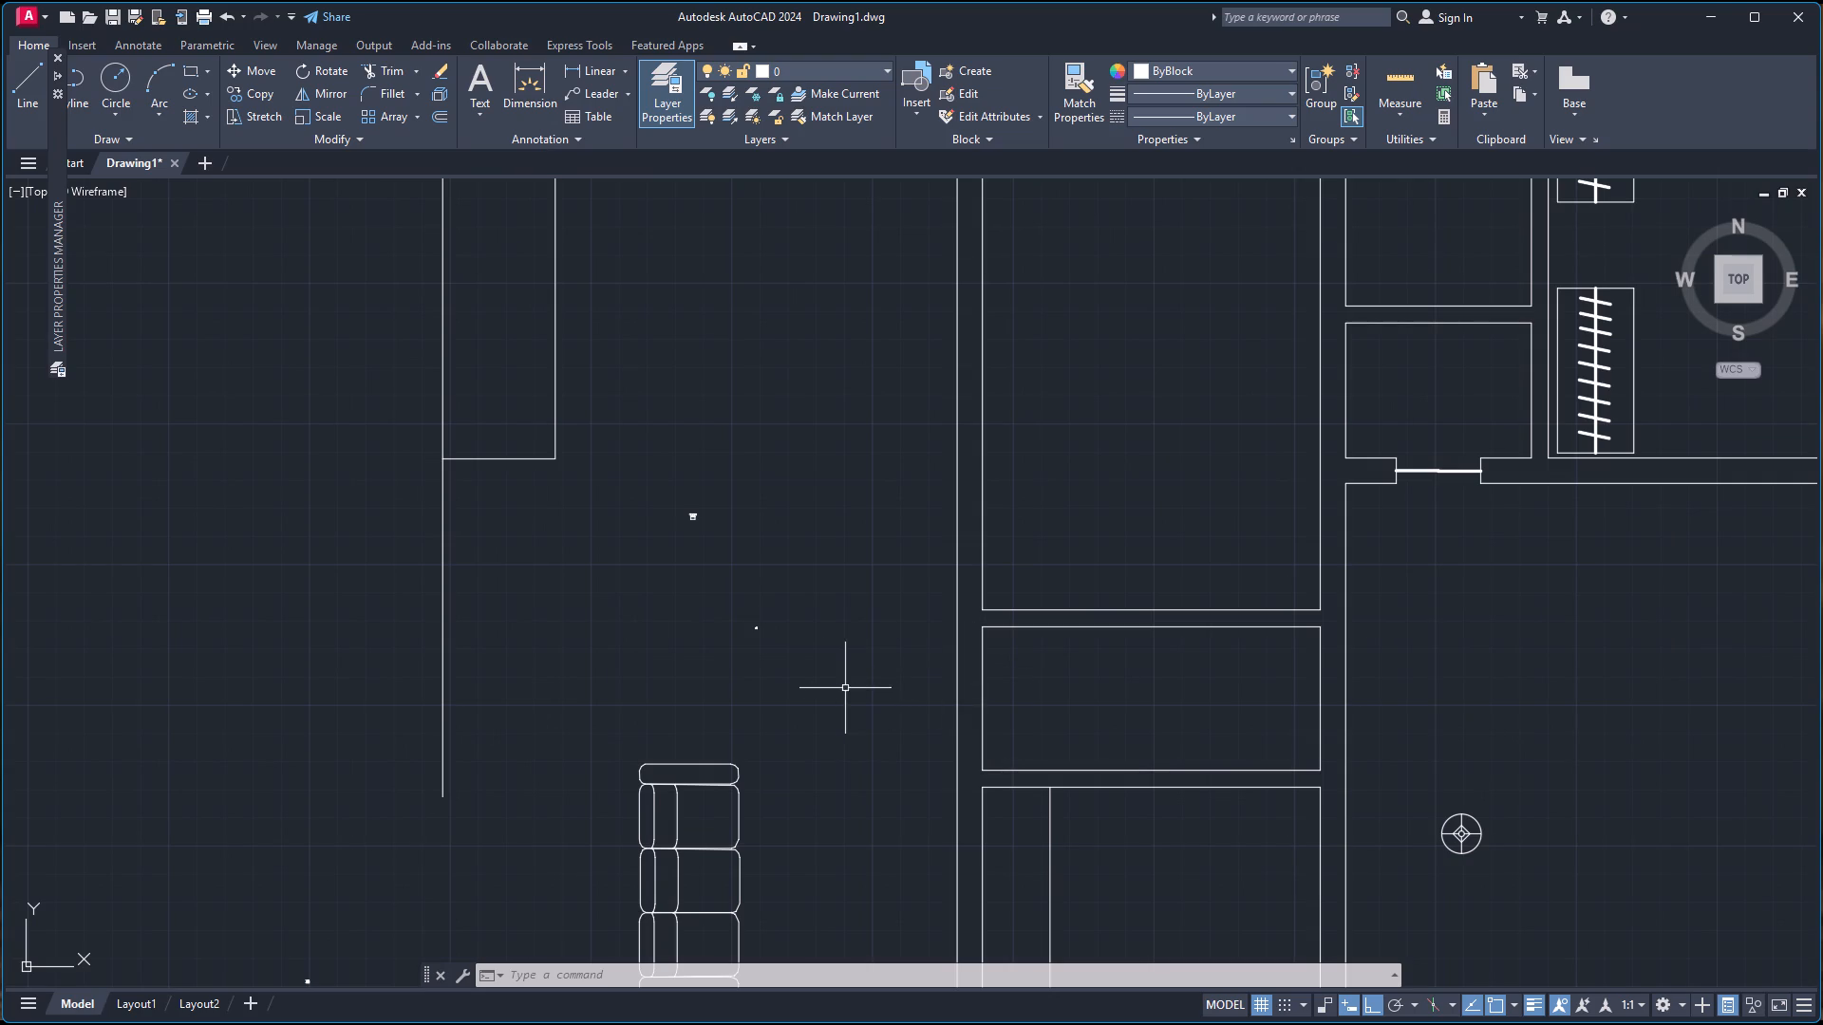
scroll(741, 647, up, 6)
scroll(774, 633, down, 4)
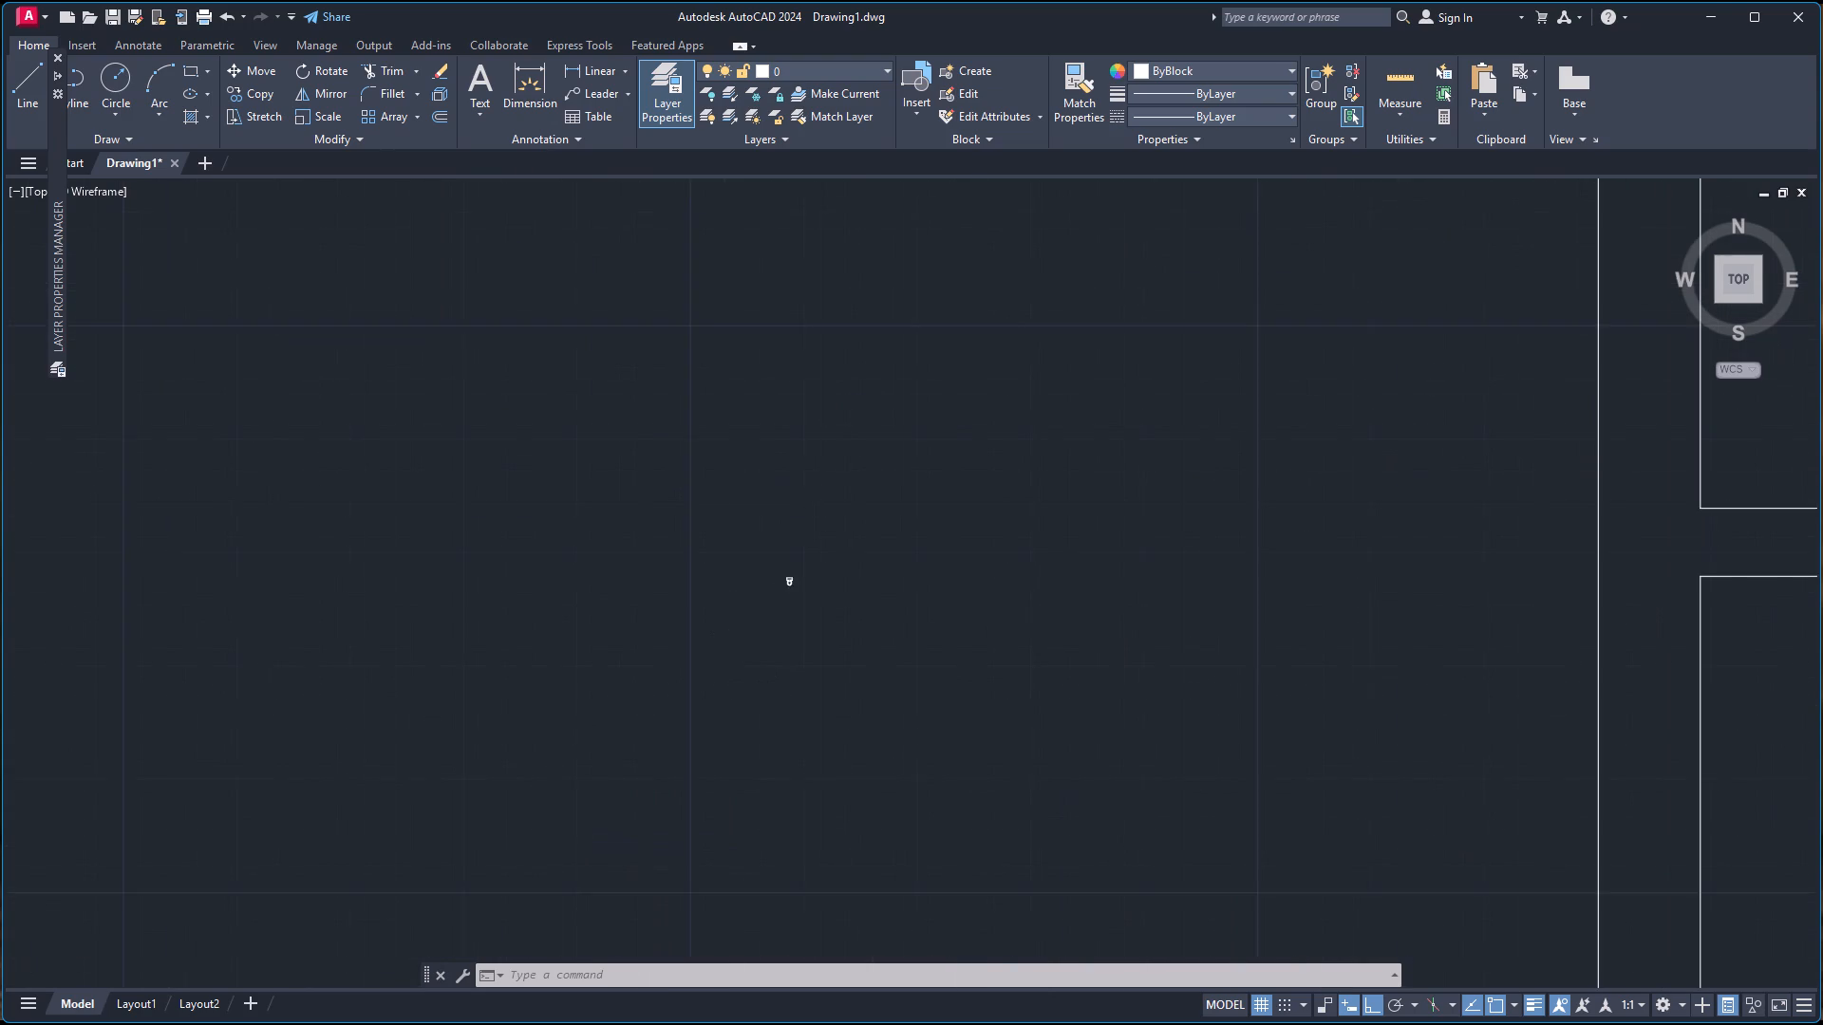
scroll(773, 633, up, 2)
click(762, 513)
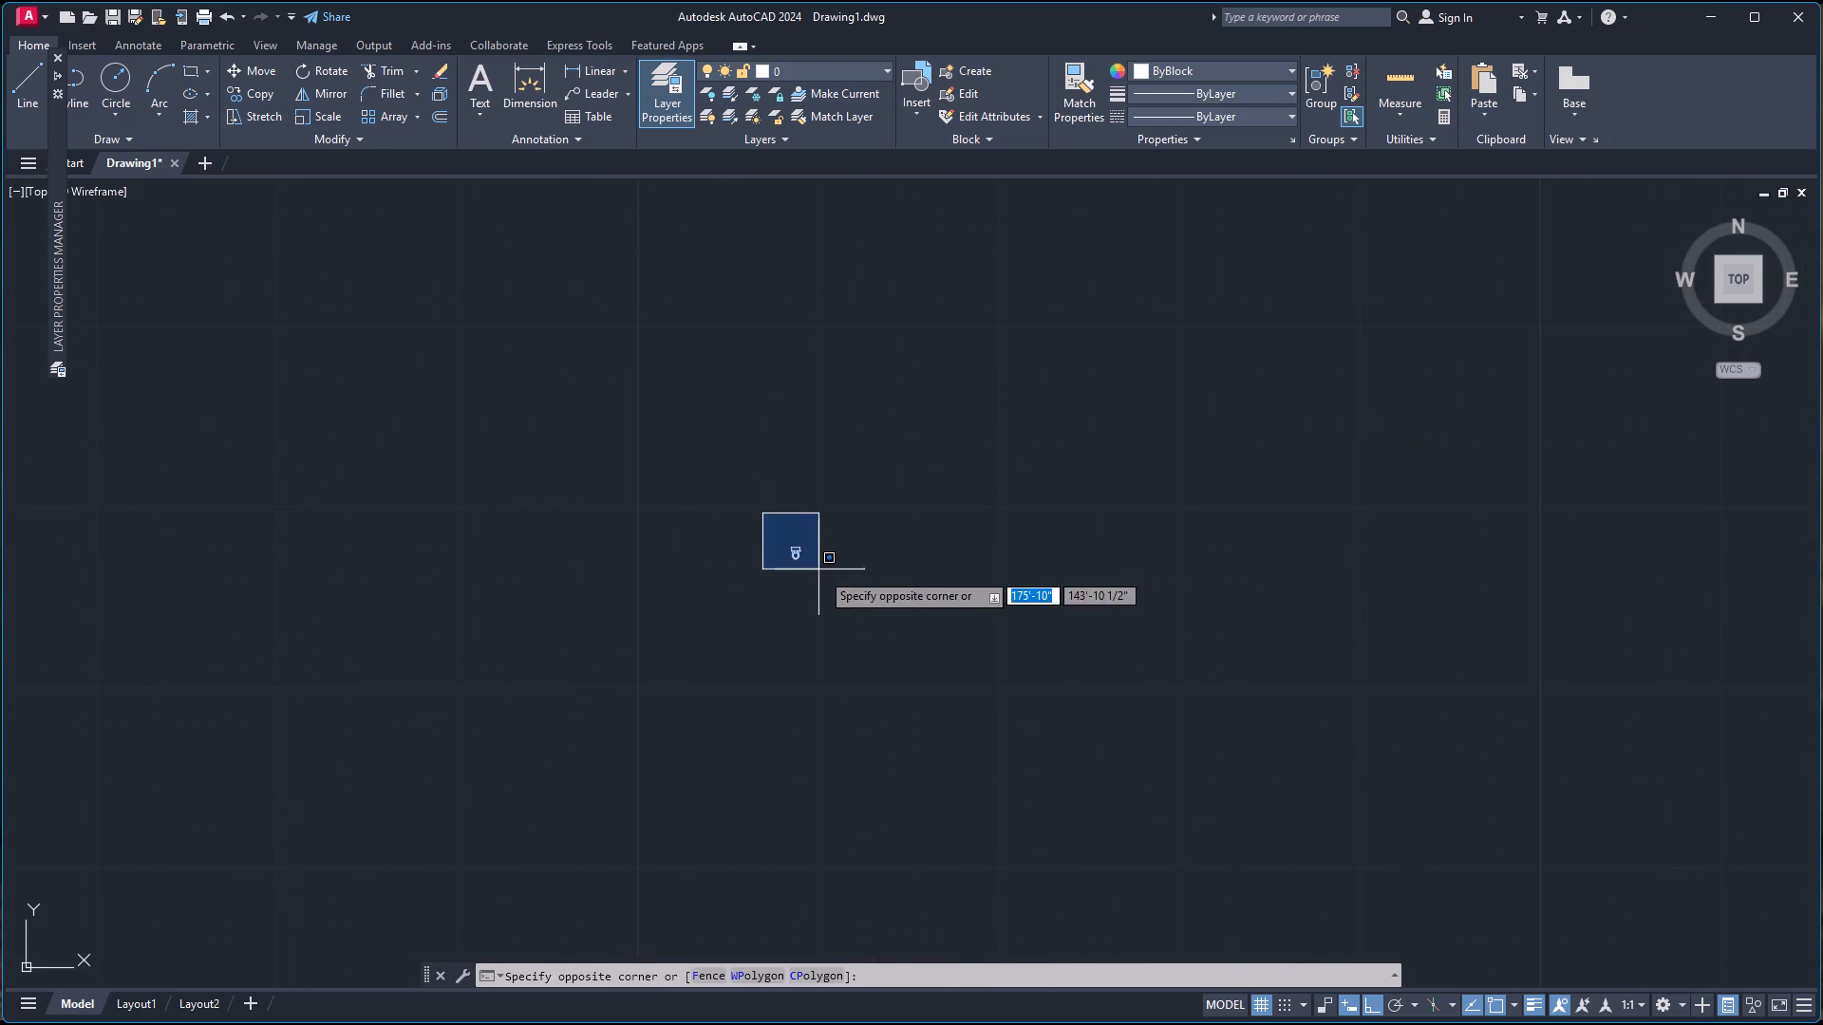
click(822, 577)
text(sc)
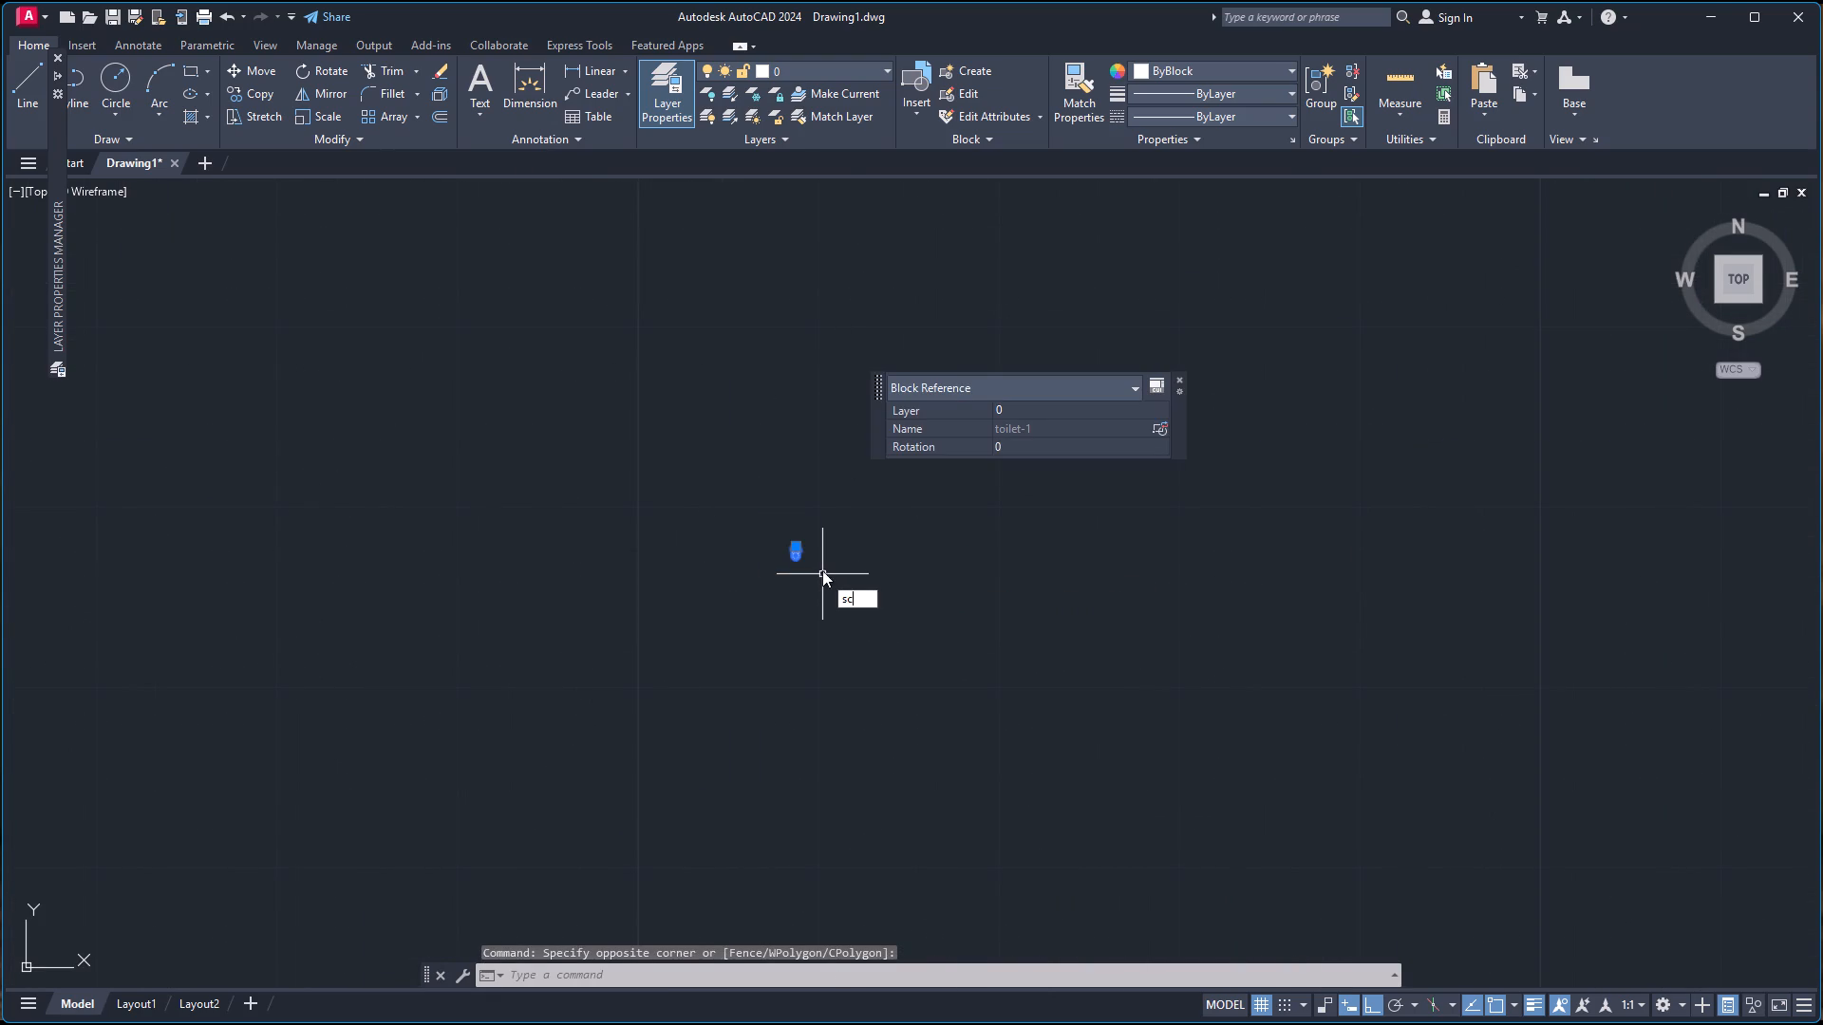
key(Return)
scroll(794, 540, up, 4)
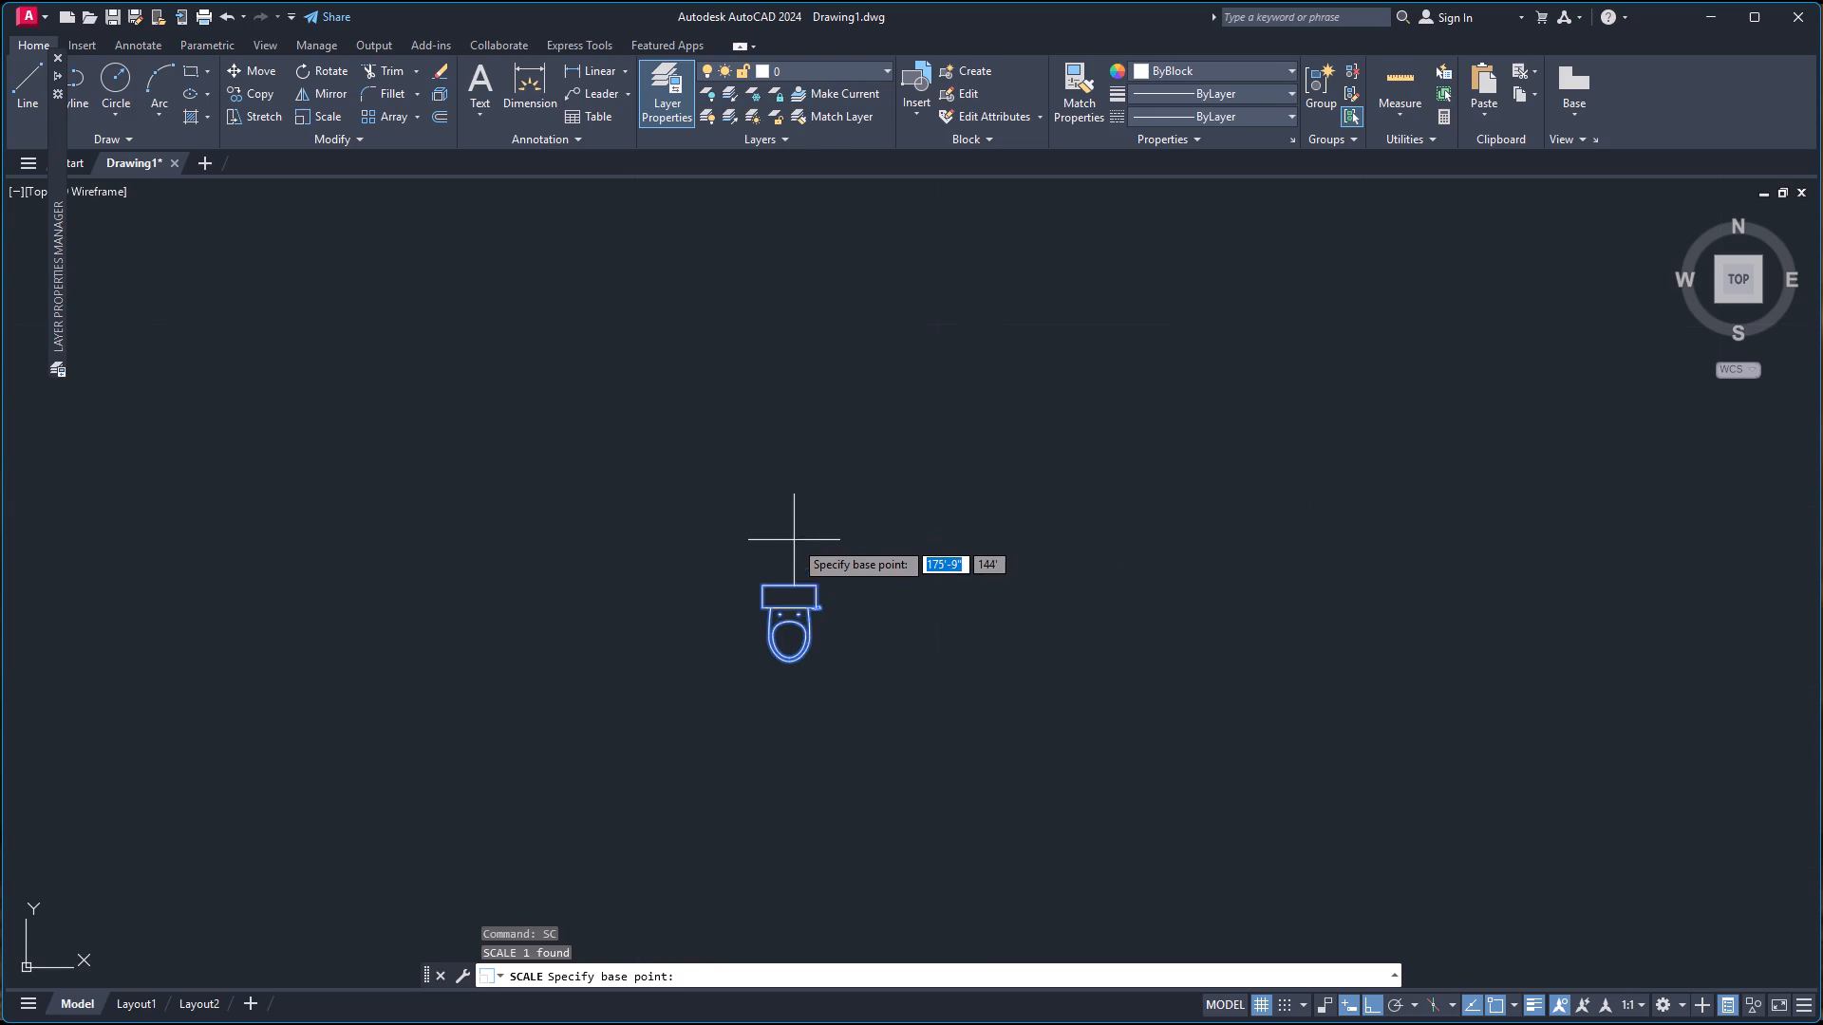
click(784, 585)
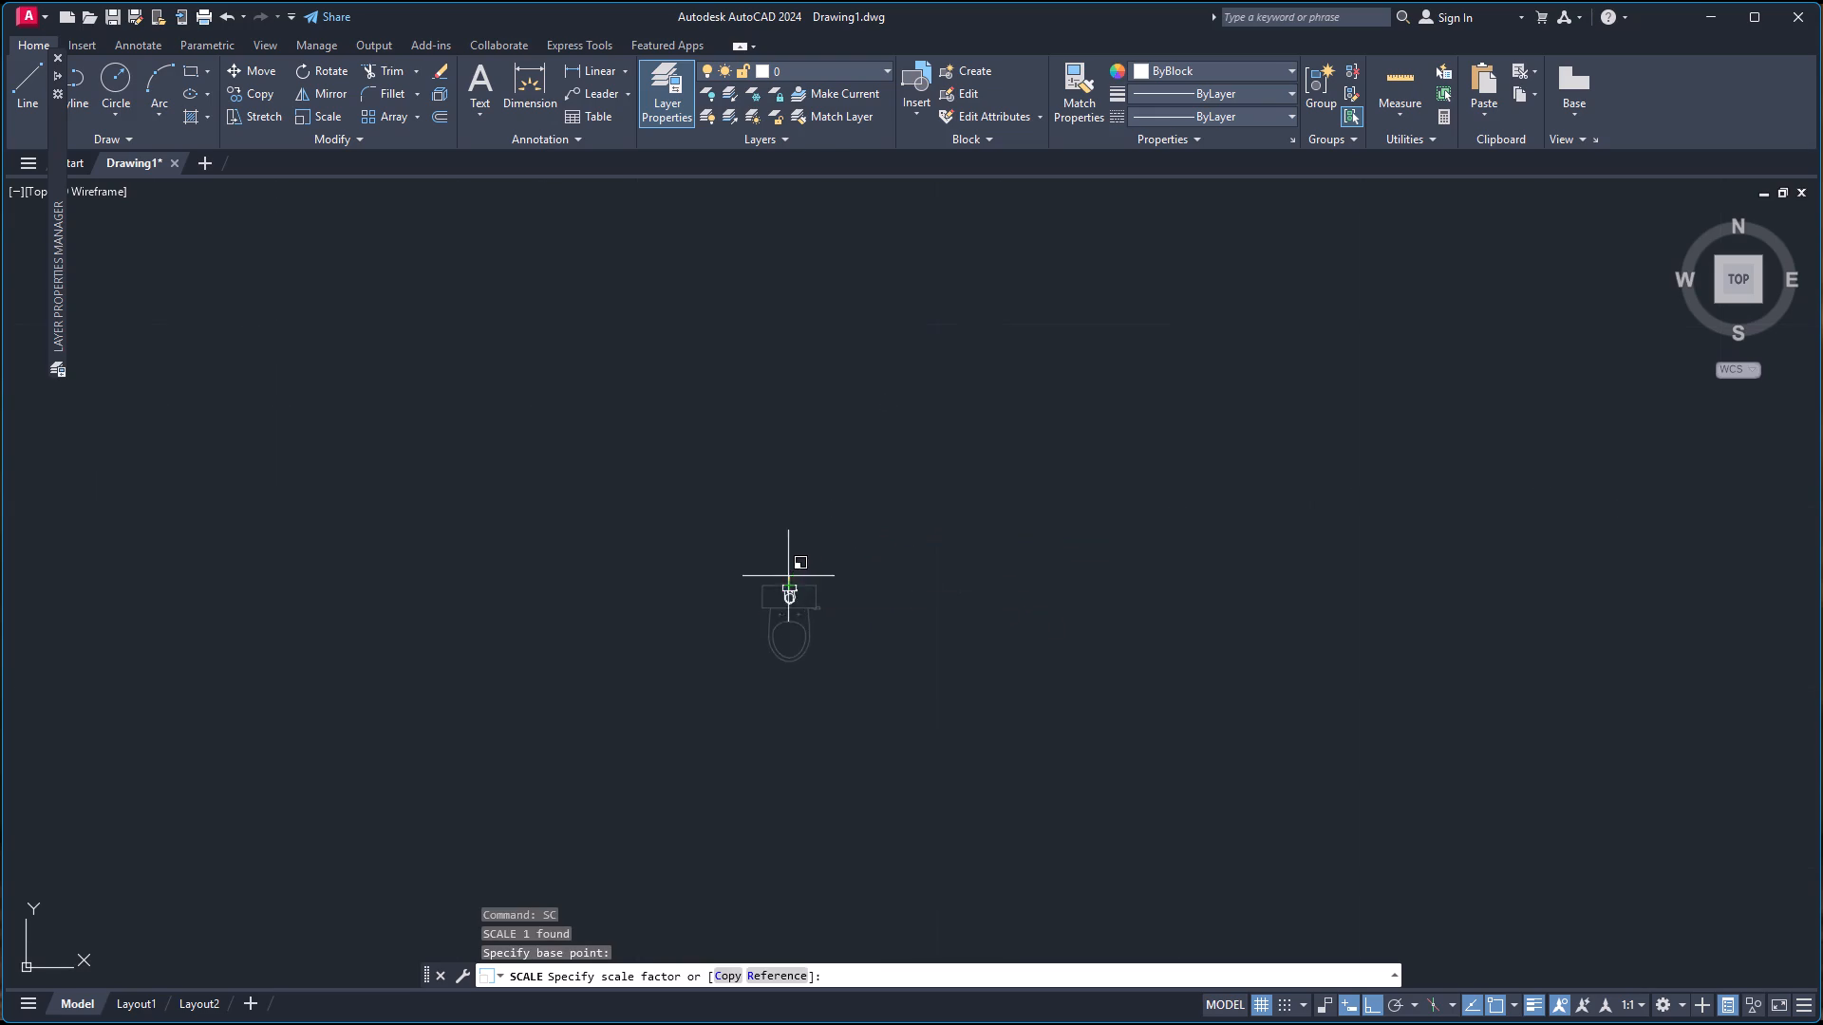
scroll(814, 542, down, 3)
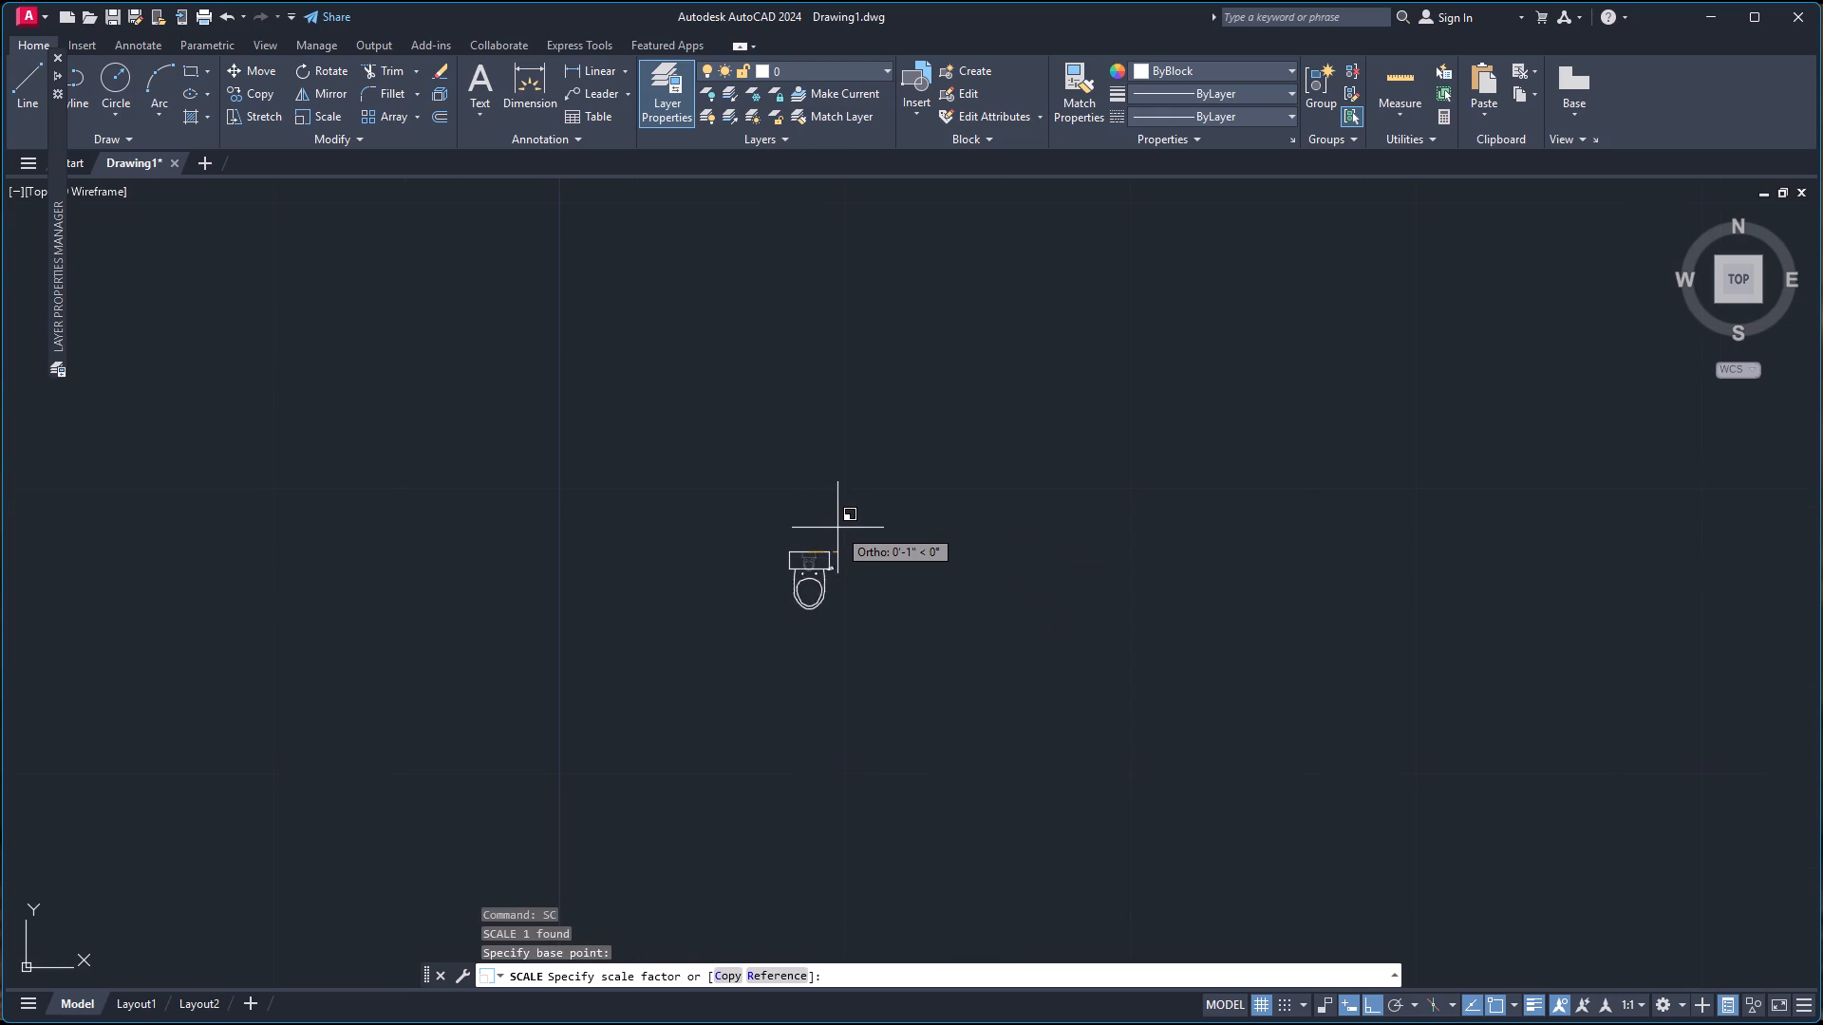
scroll(844, 525, down, 5)
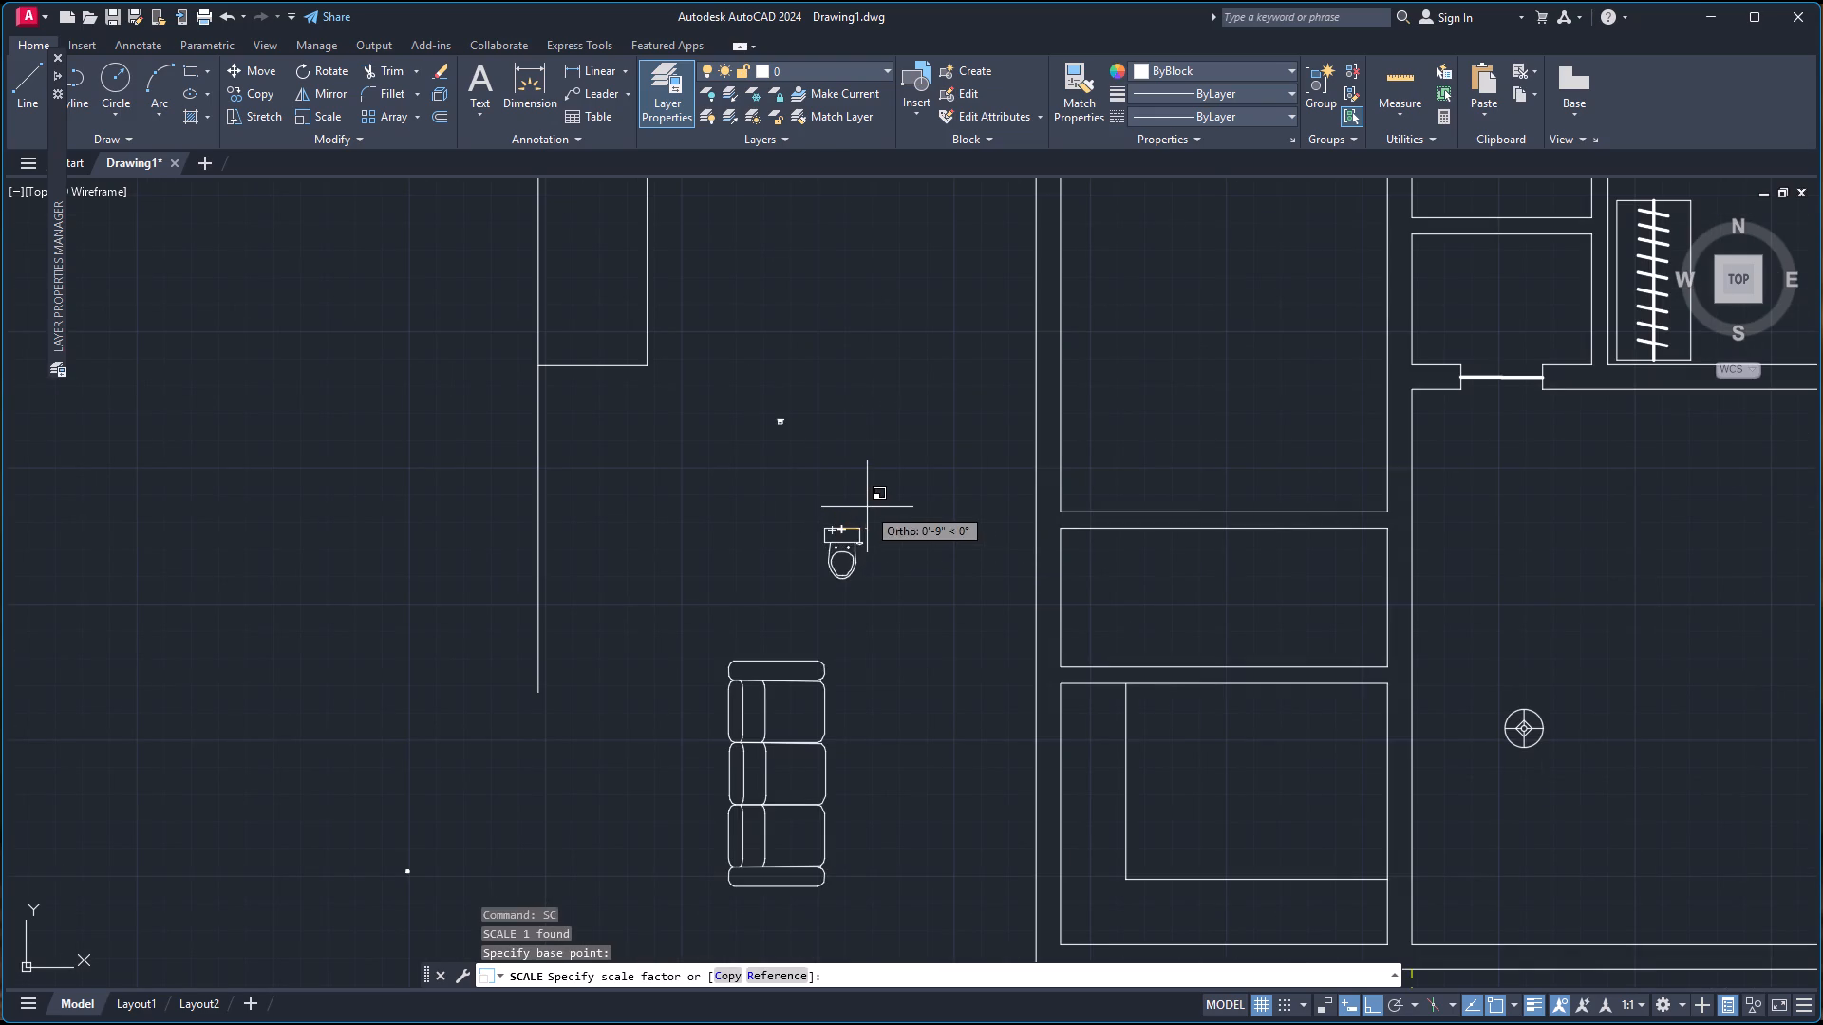
scroll(876, 497, down, 2)
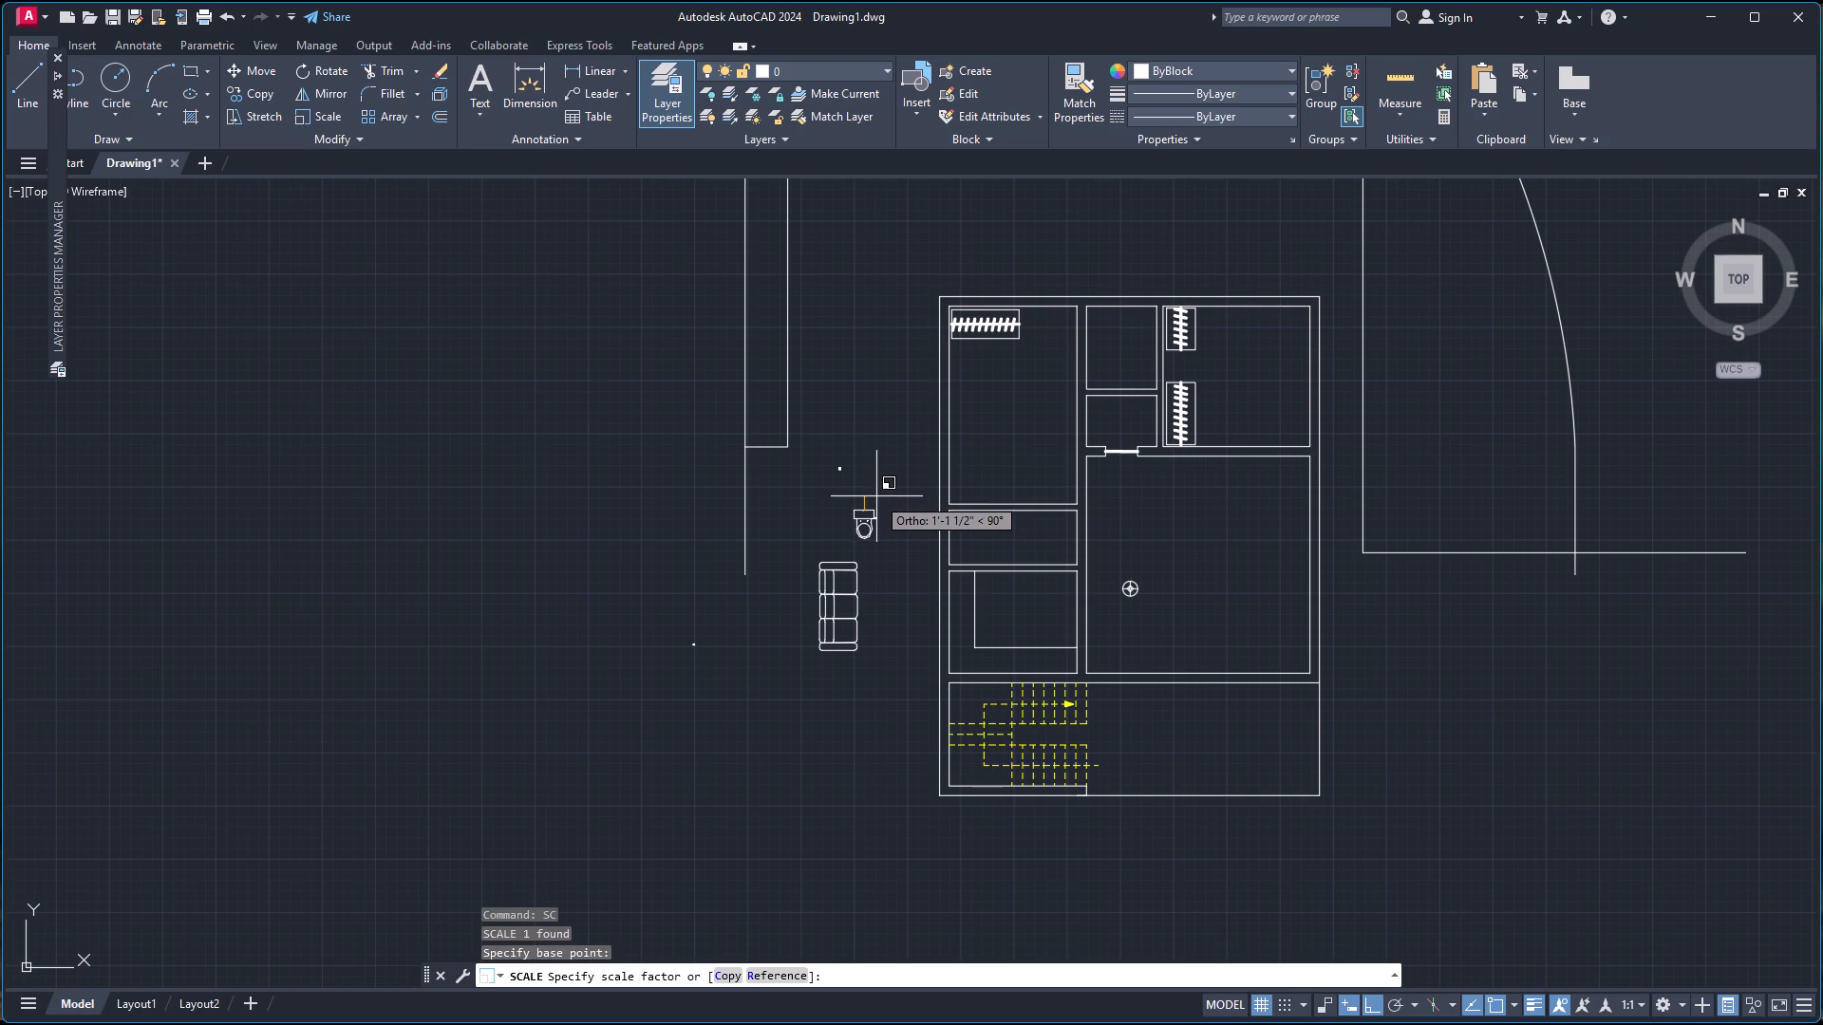
click(876, 496)
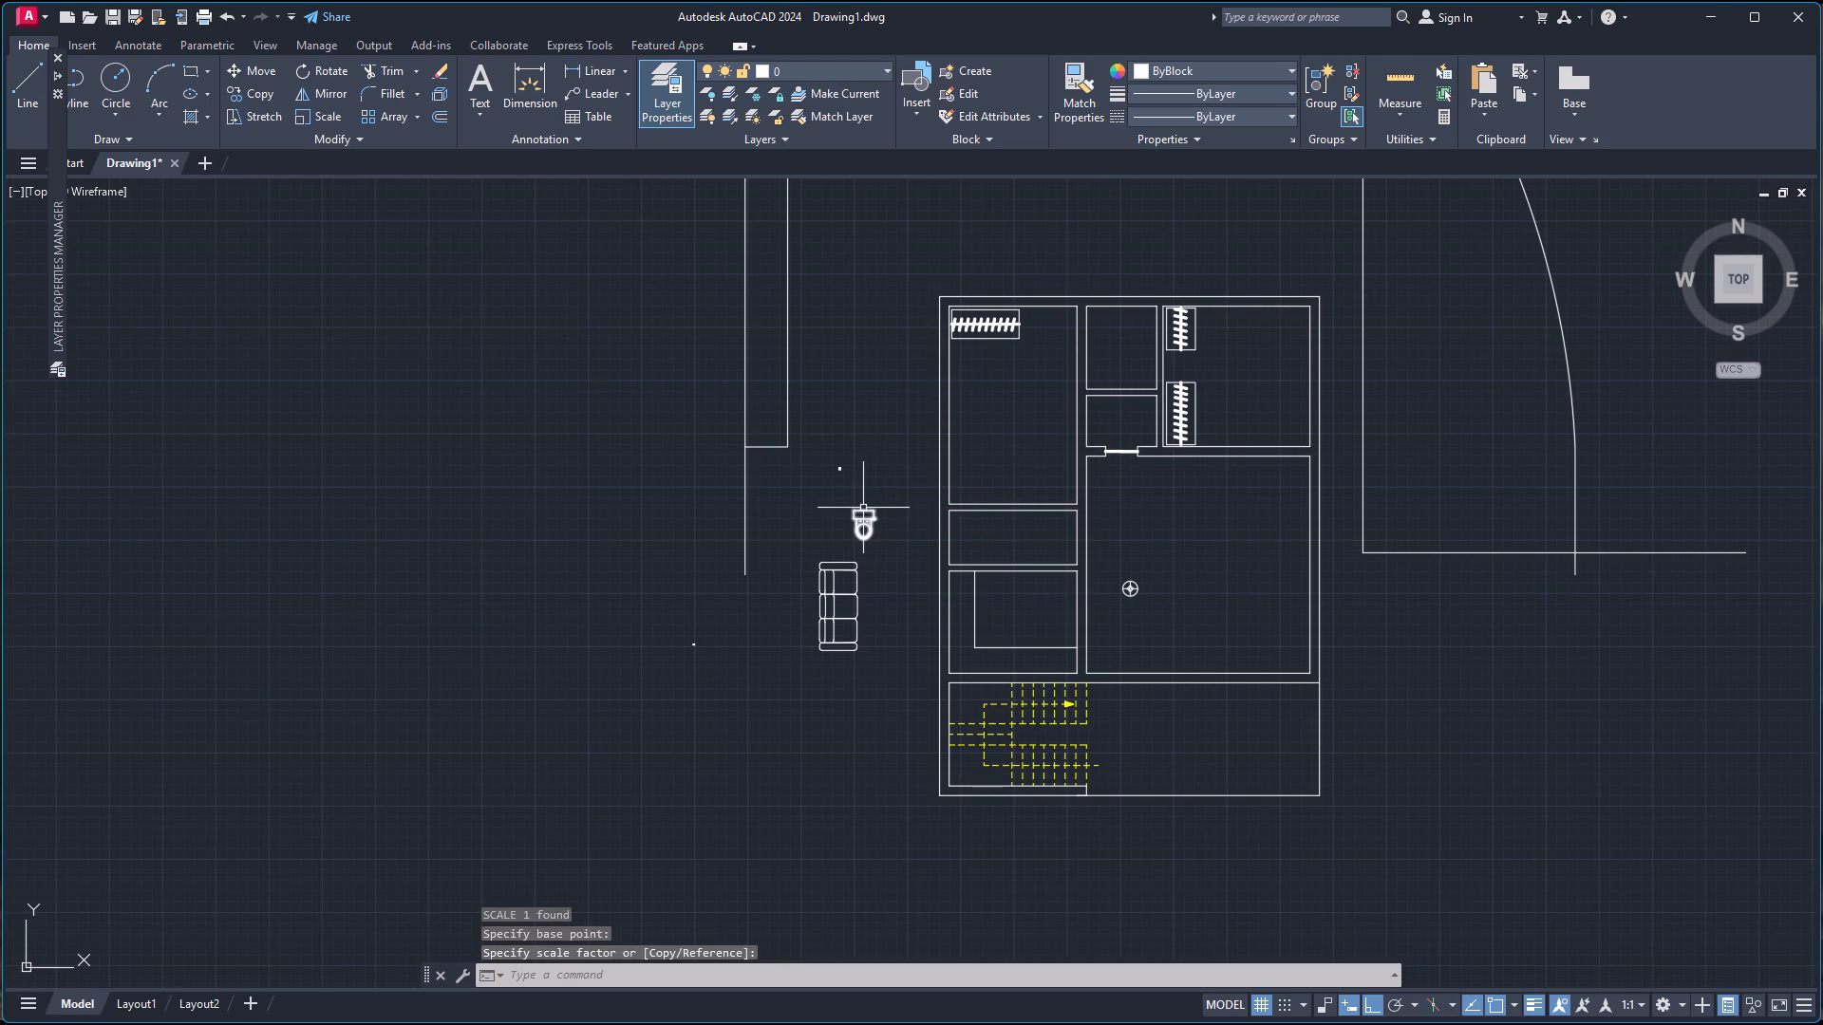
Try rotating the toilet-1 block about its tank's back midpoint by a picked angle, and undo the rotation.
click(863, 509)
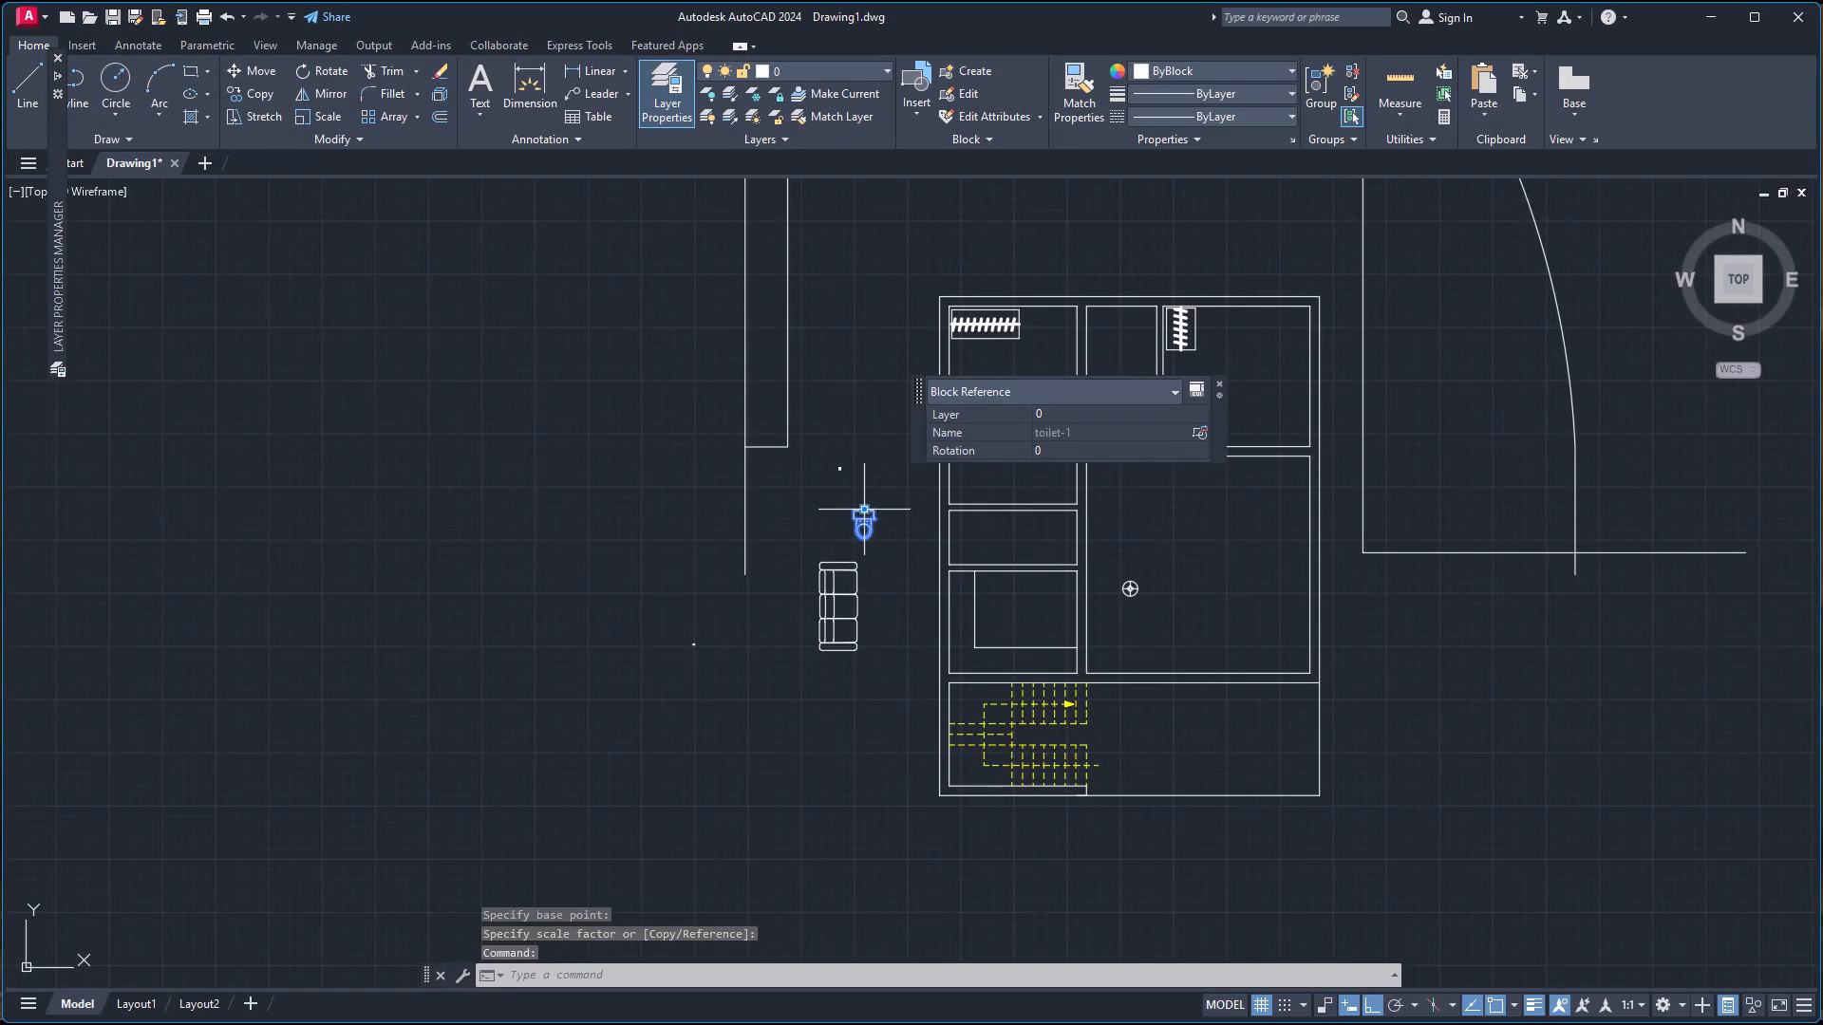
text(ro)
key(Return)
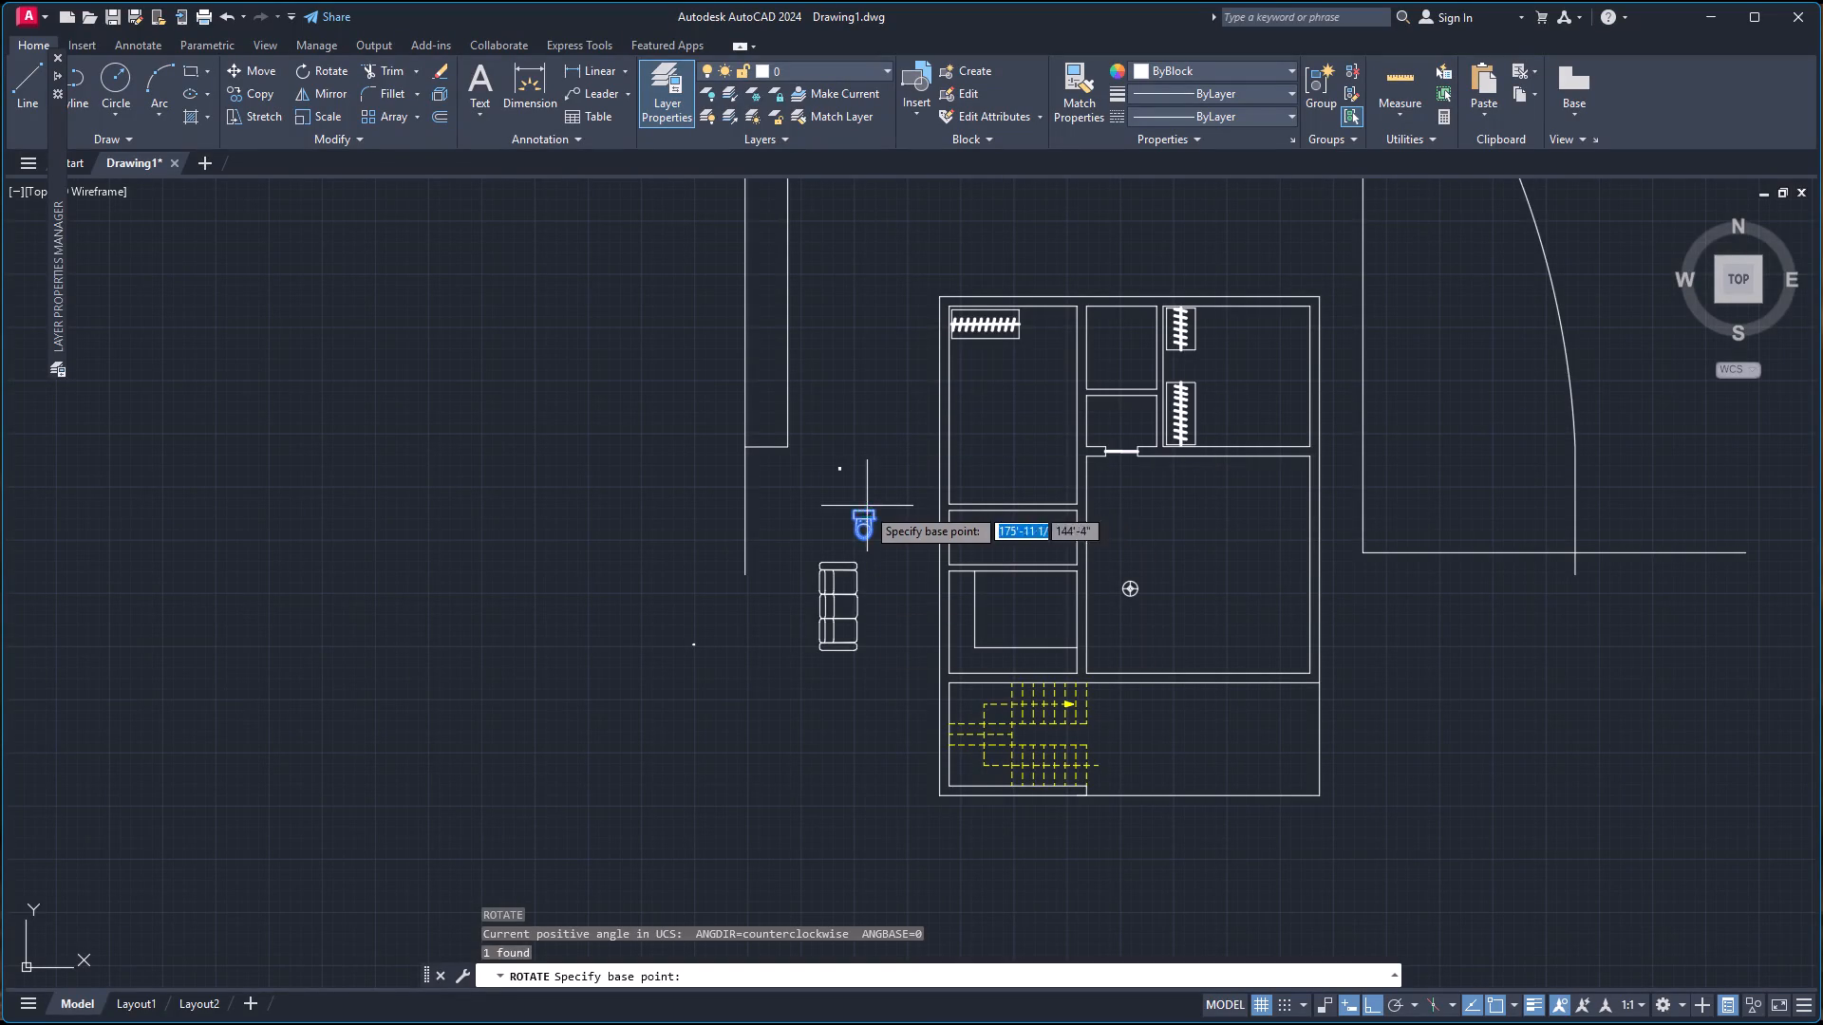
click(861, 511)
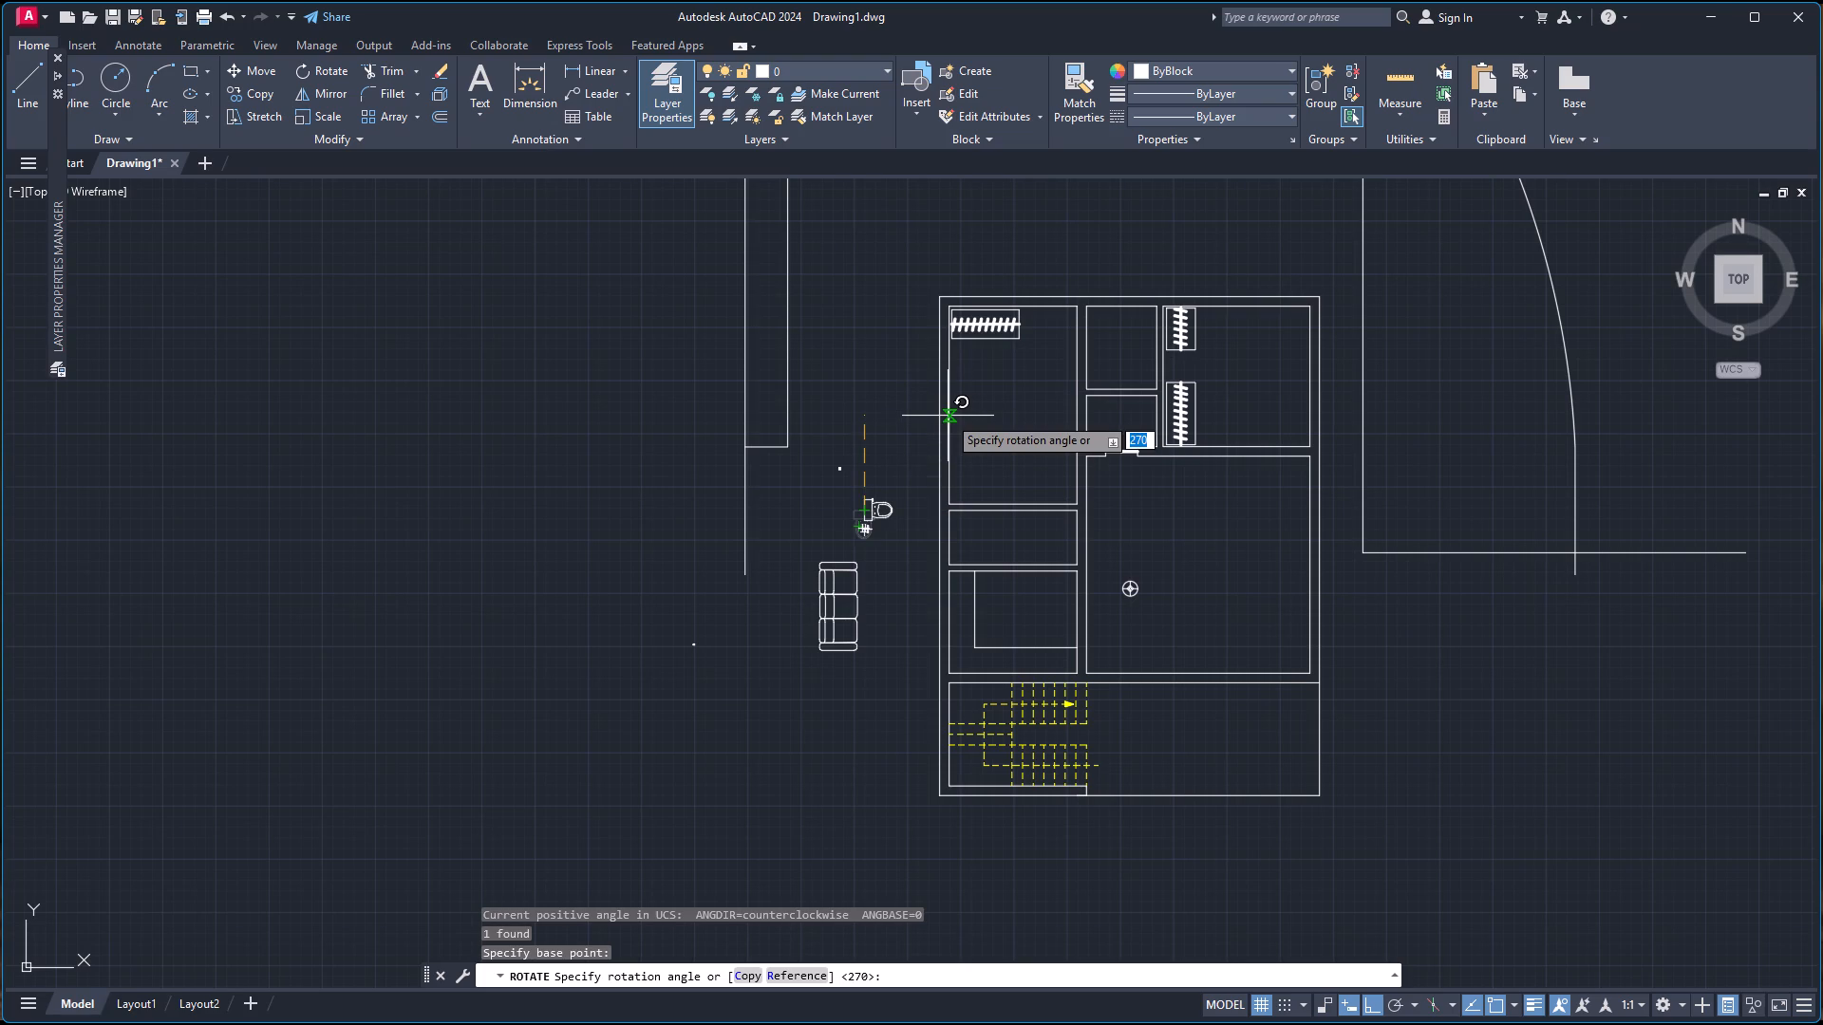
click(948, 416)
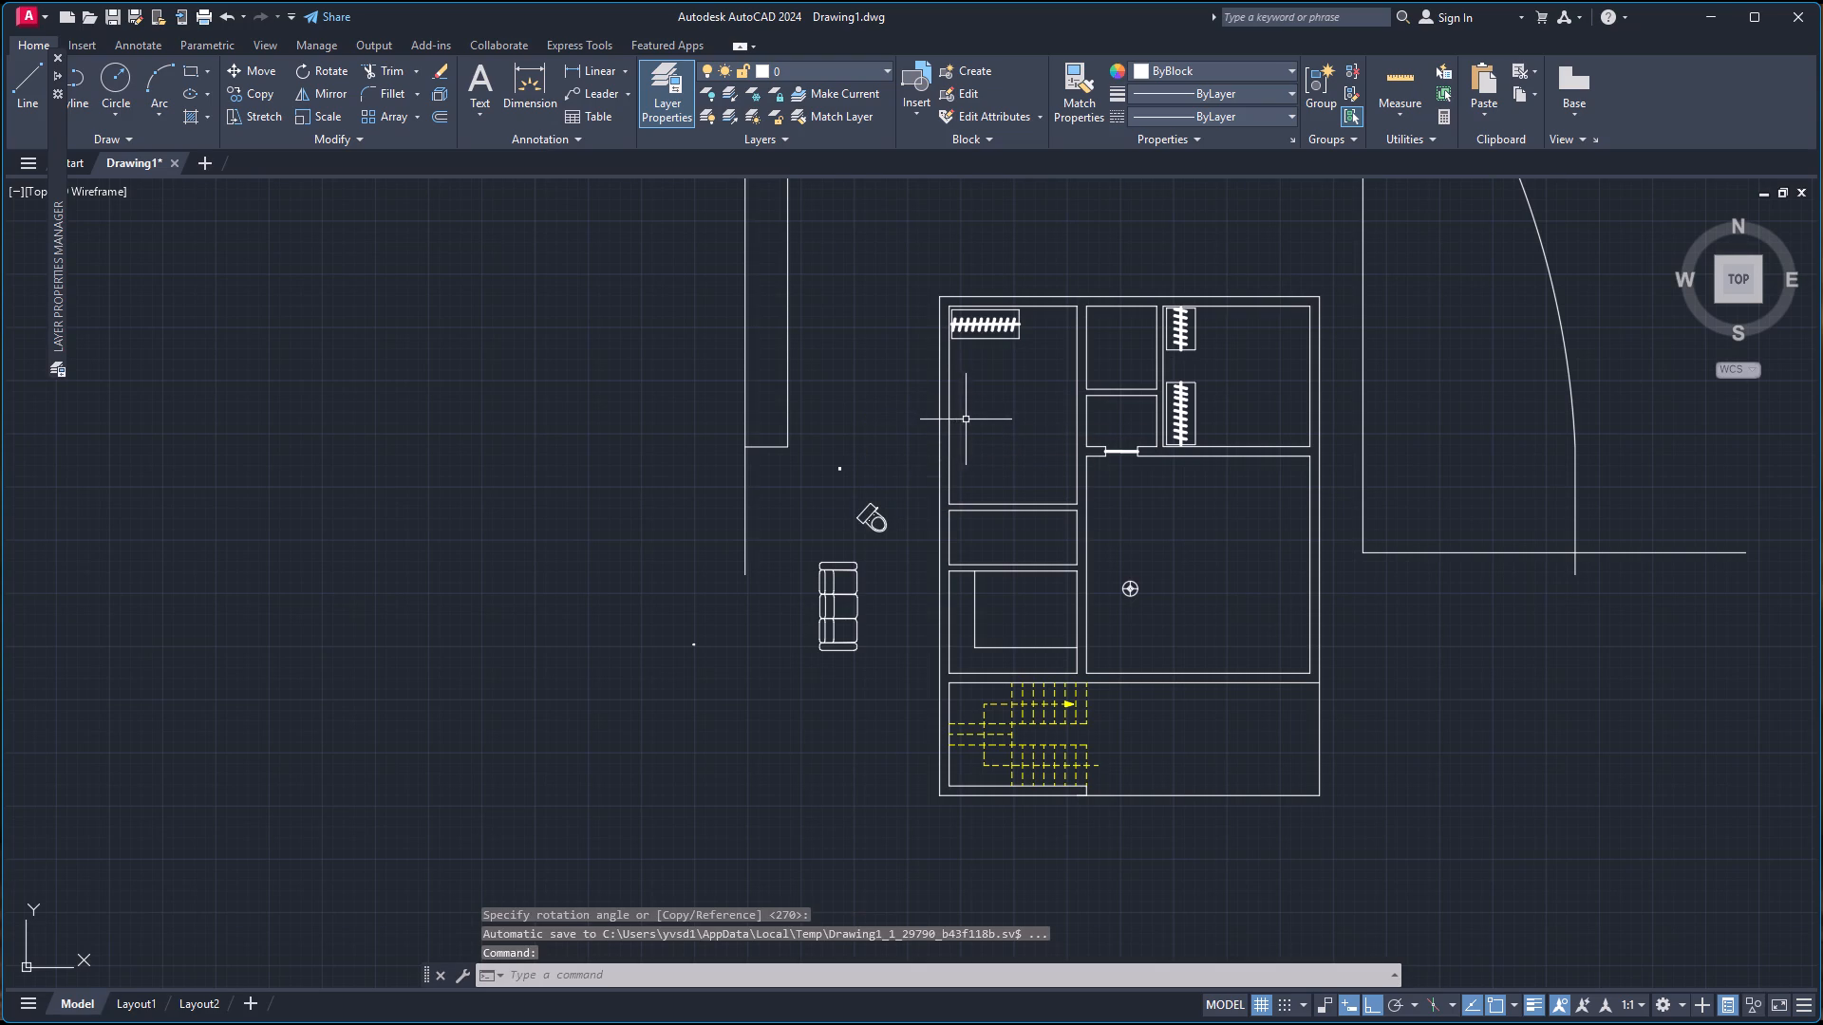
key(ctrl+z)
Rotate the toilet-1 block 90° about its tank's back midpoint so the bowl faces the plan.
click(840, 492)
click(884, 540)
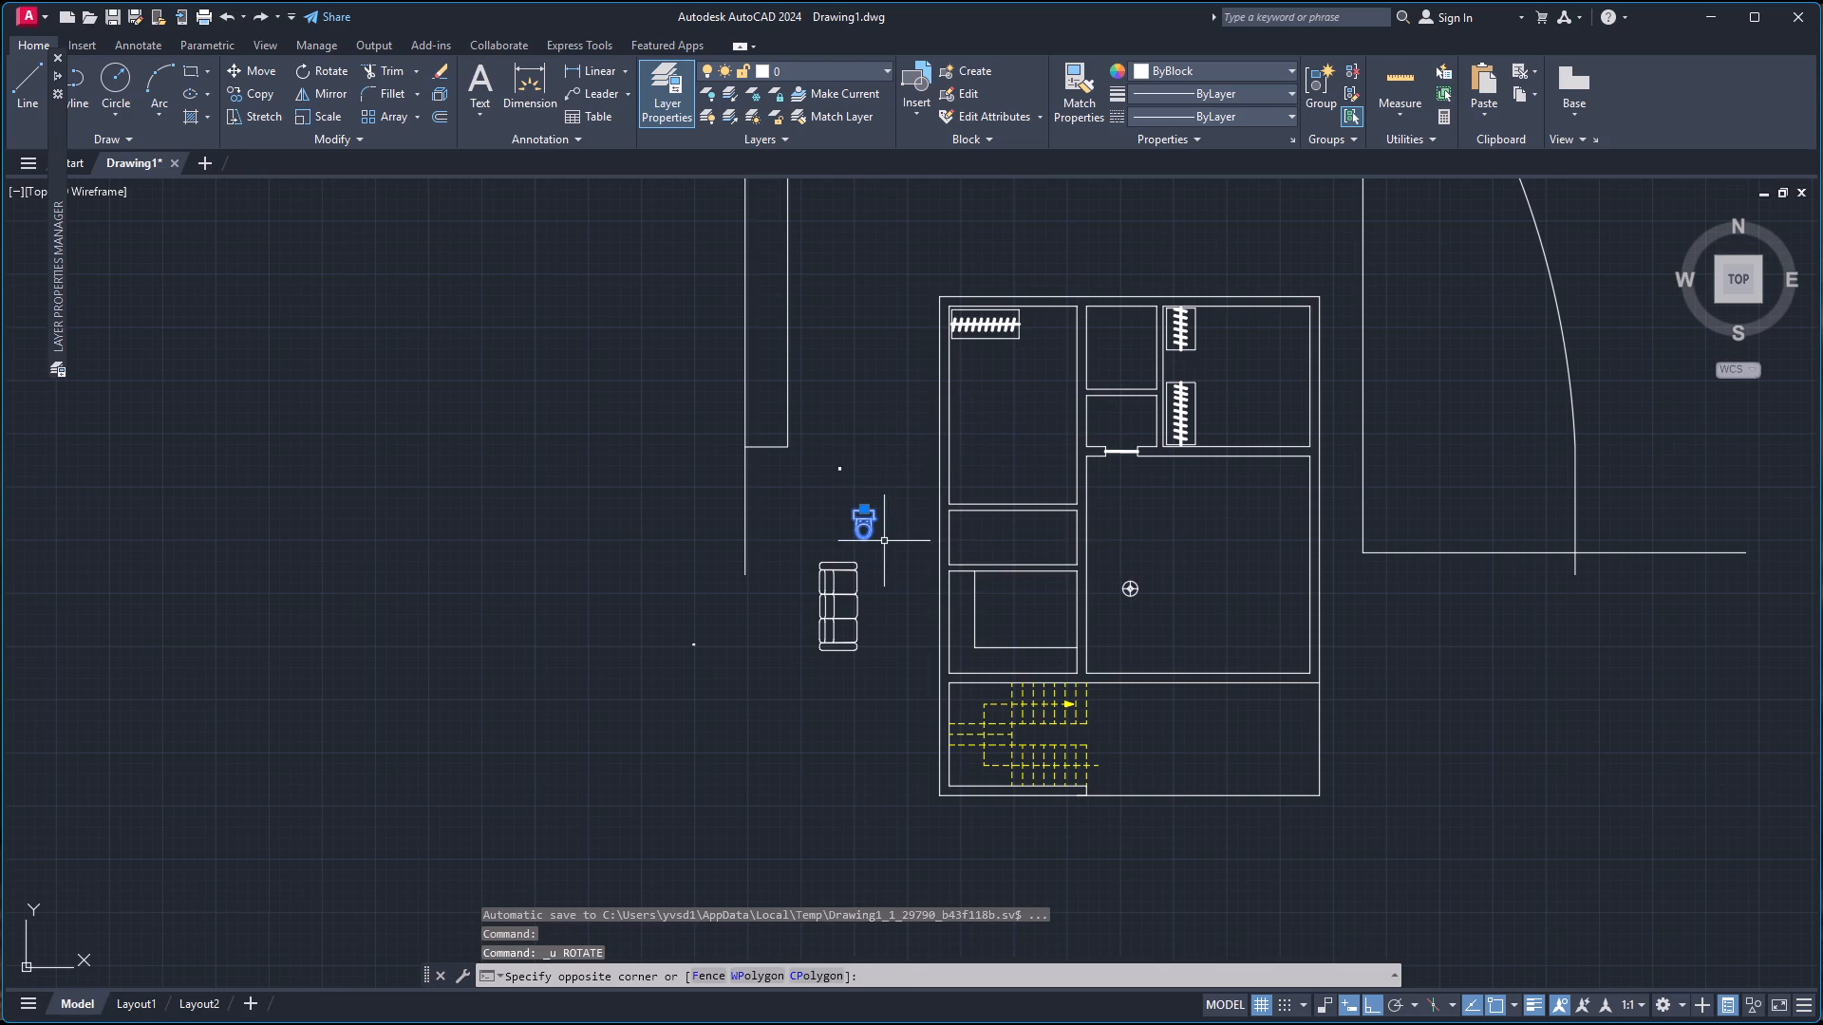
key(r)
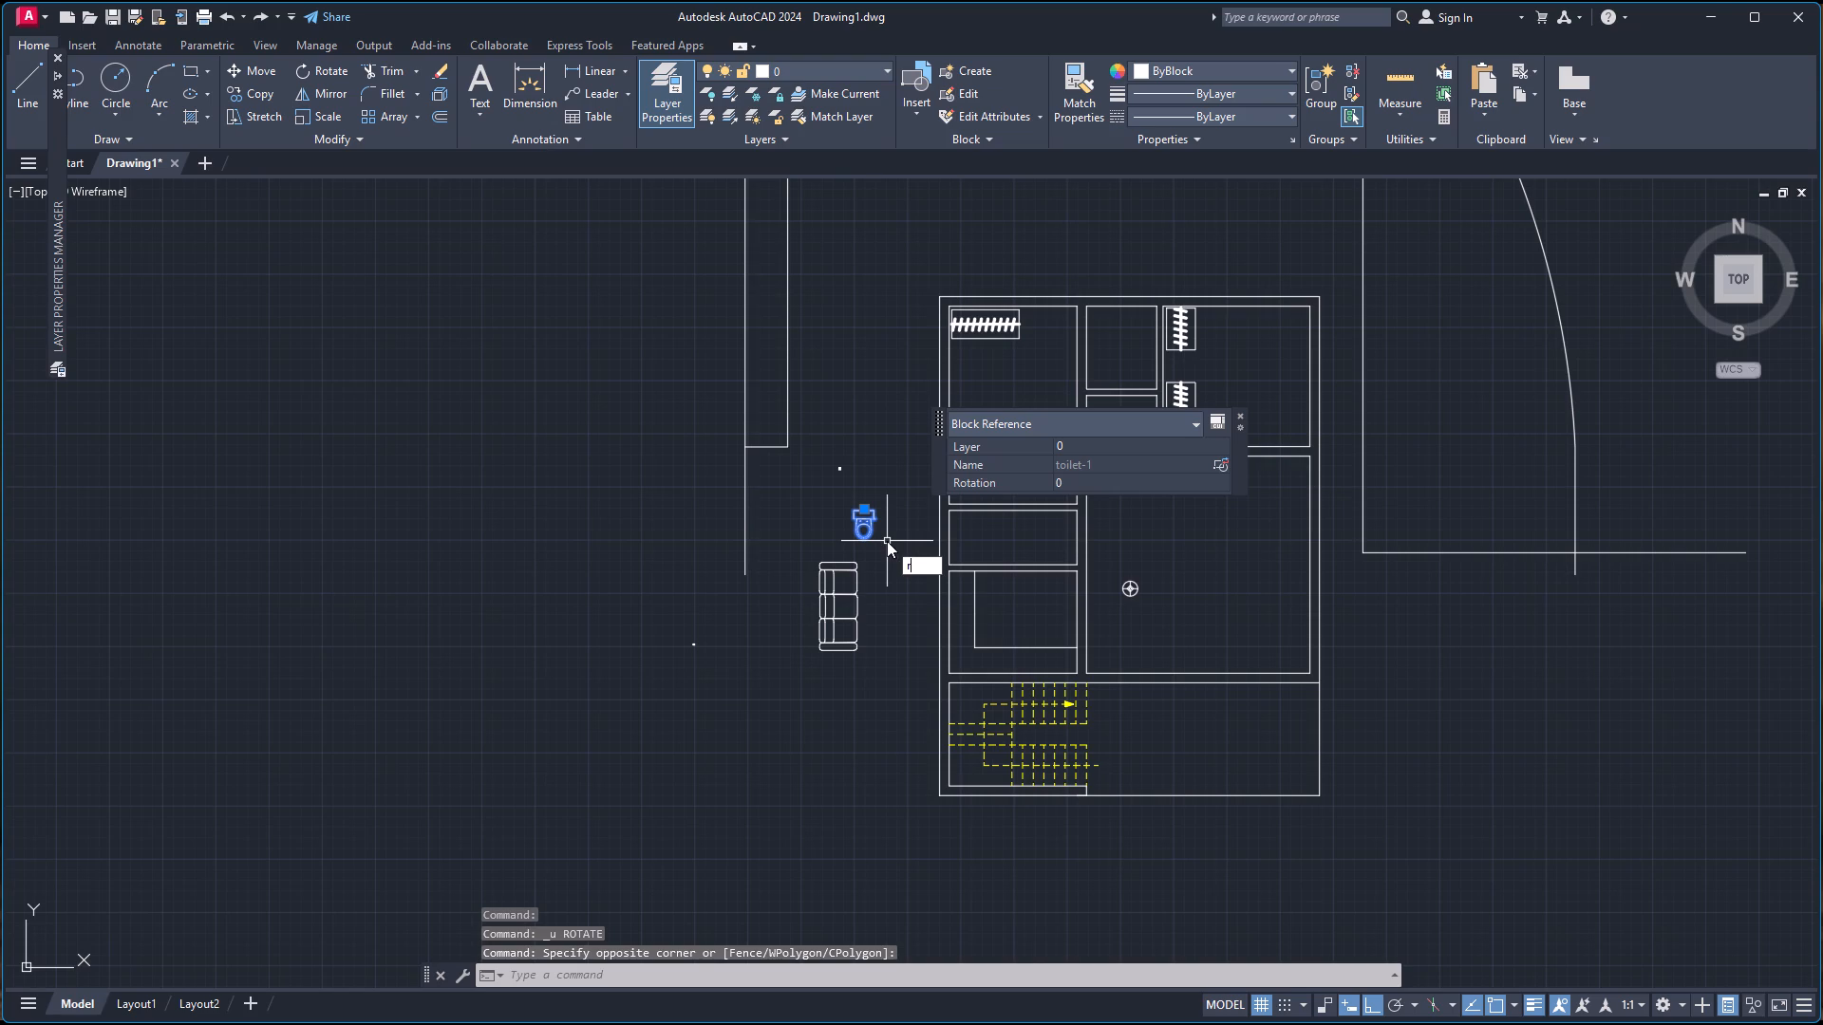
key(o)
key(Return)
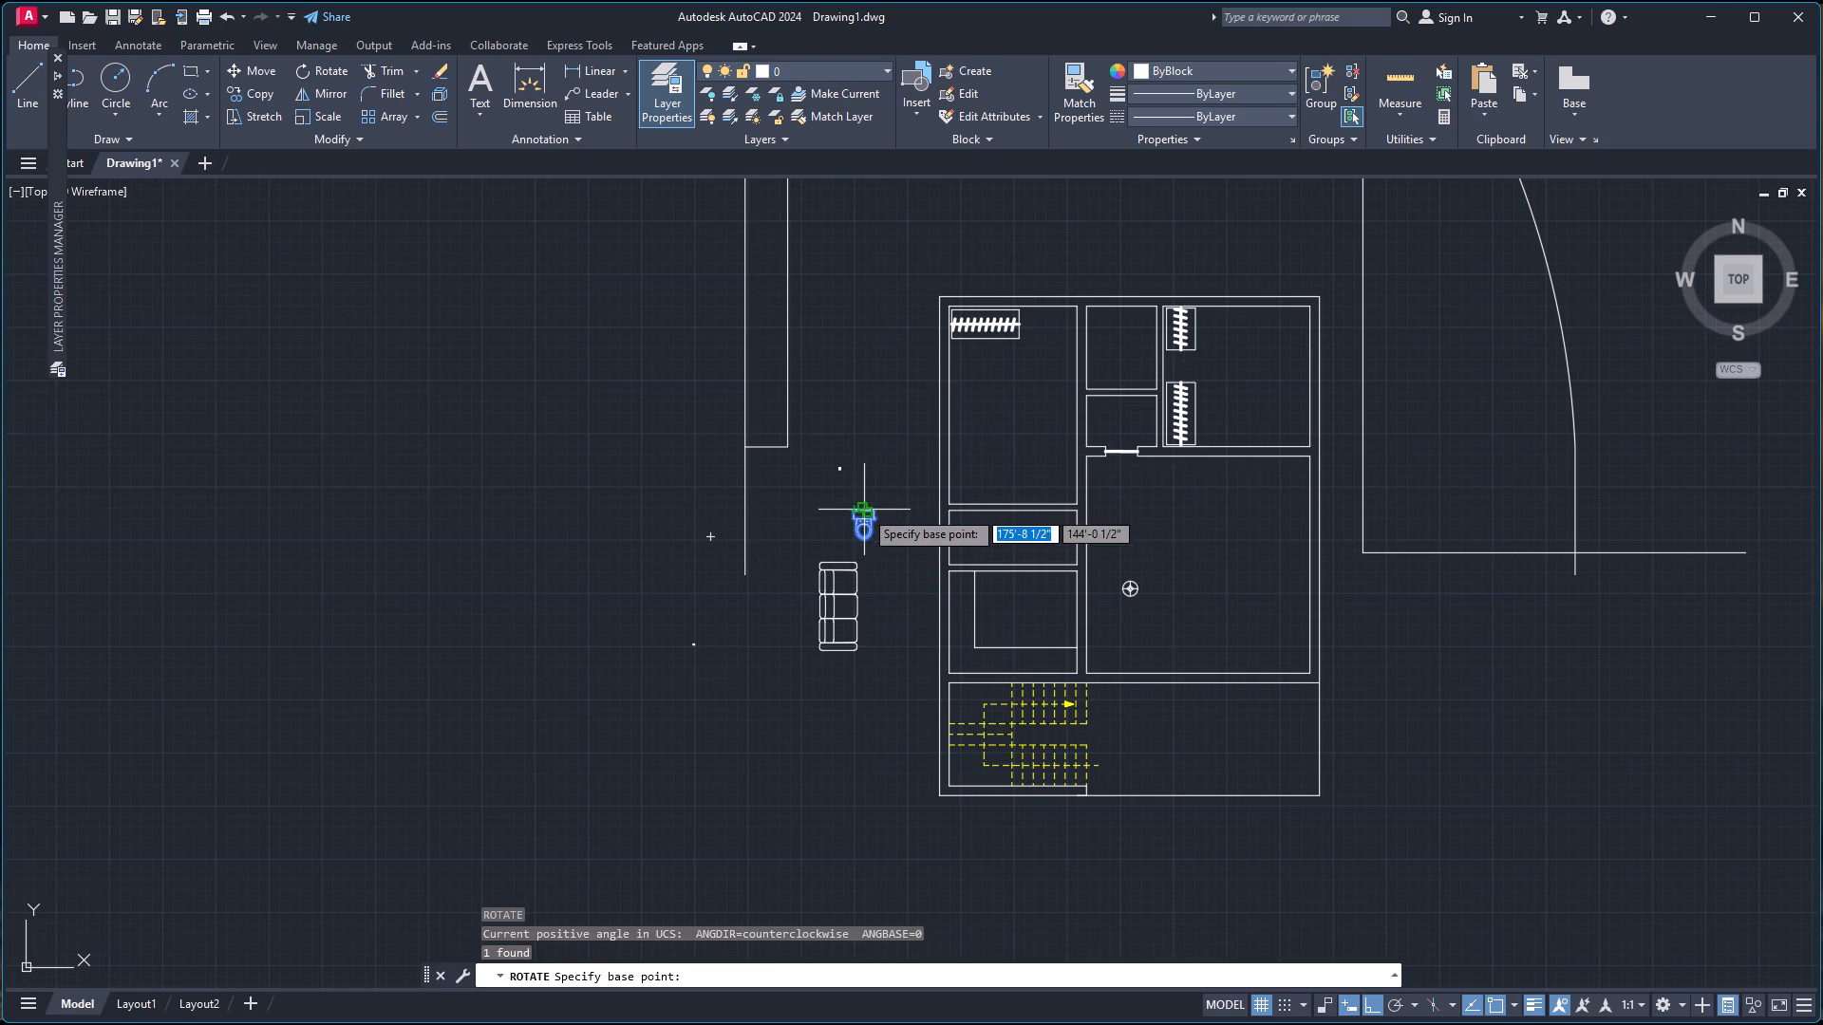
click(866, 512)
click(892, 457)
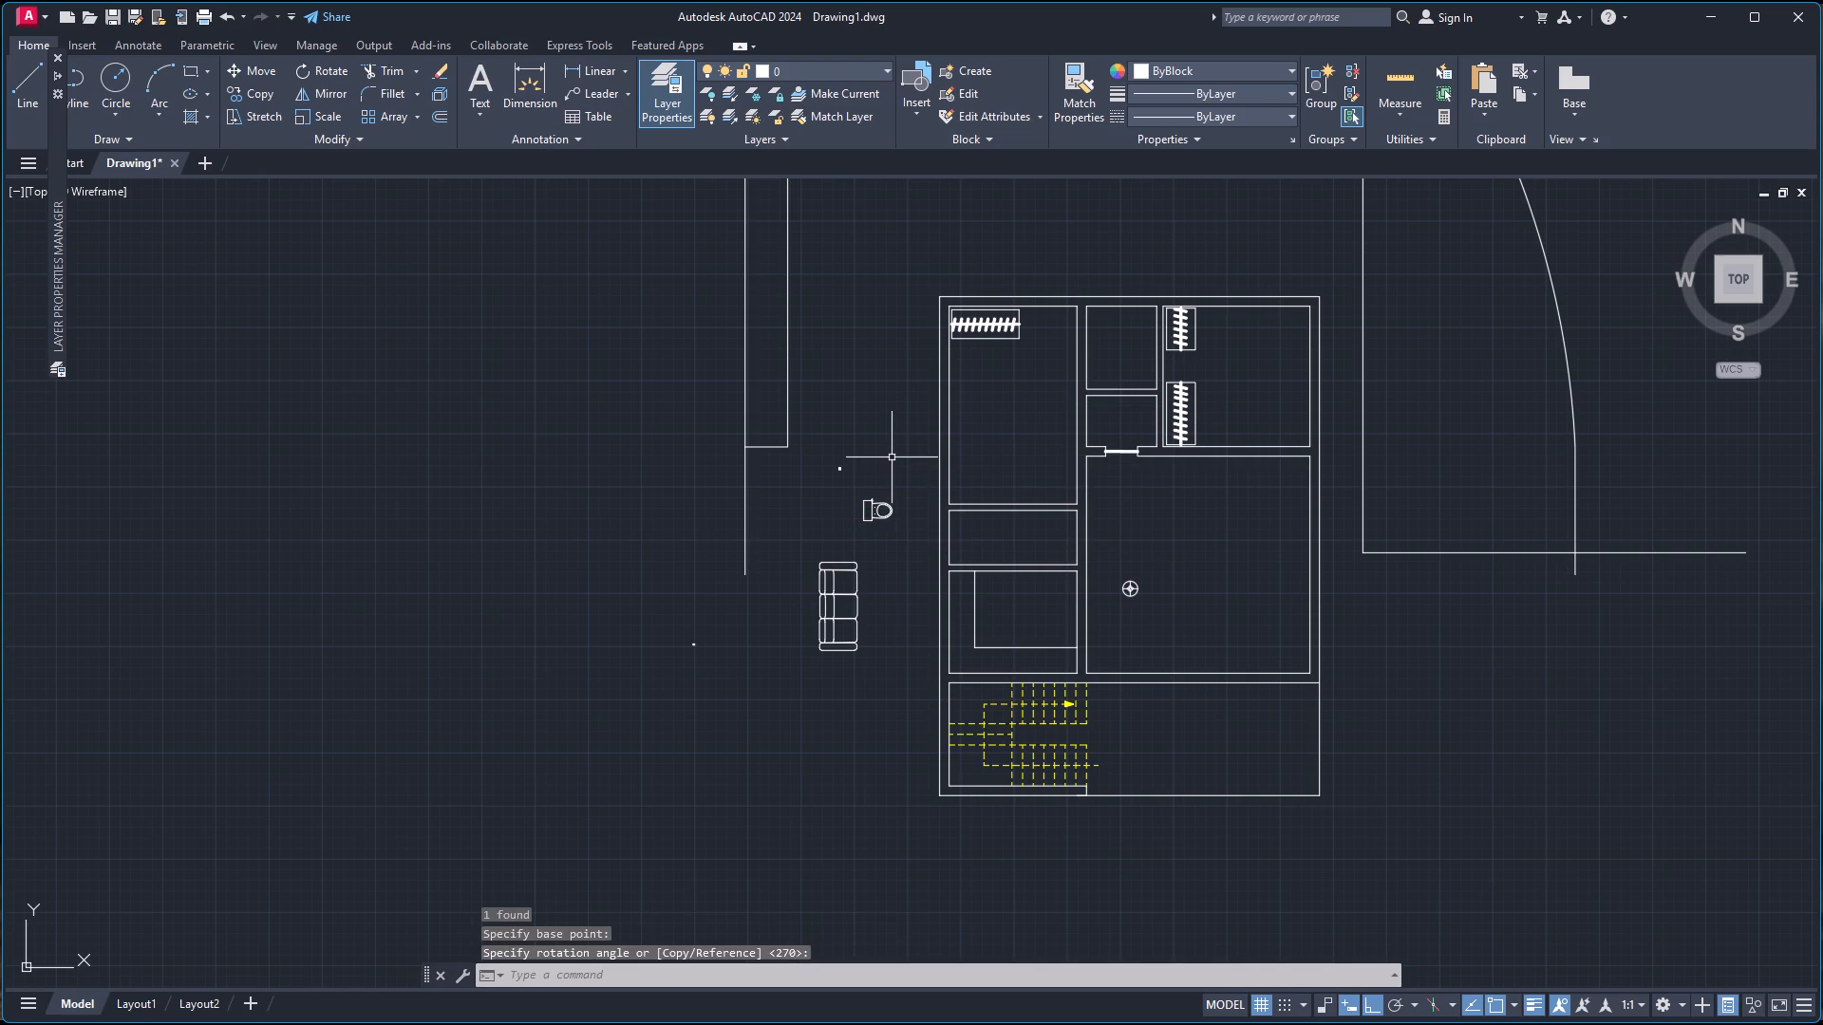
Copy the toilet-1 block from its tank's back midpoint to midway between the west wall corners of the narrow room below the wardrobe bedroom.
click(852, 486)
click(904, 539)
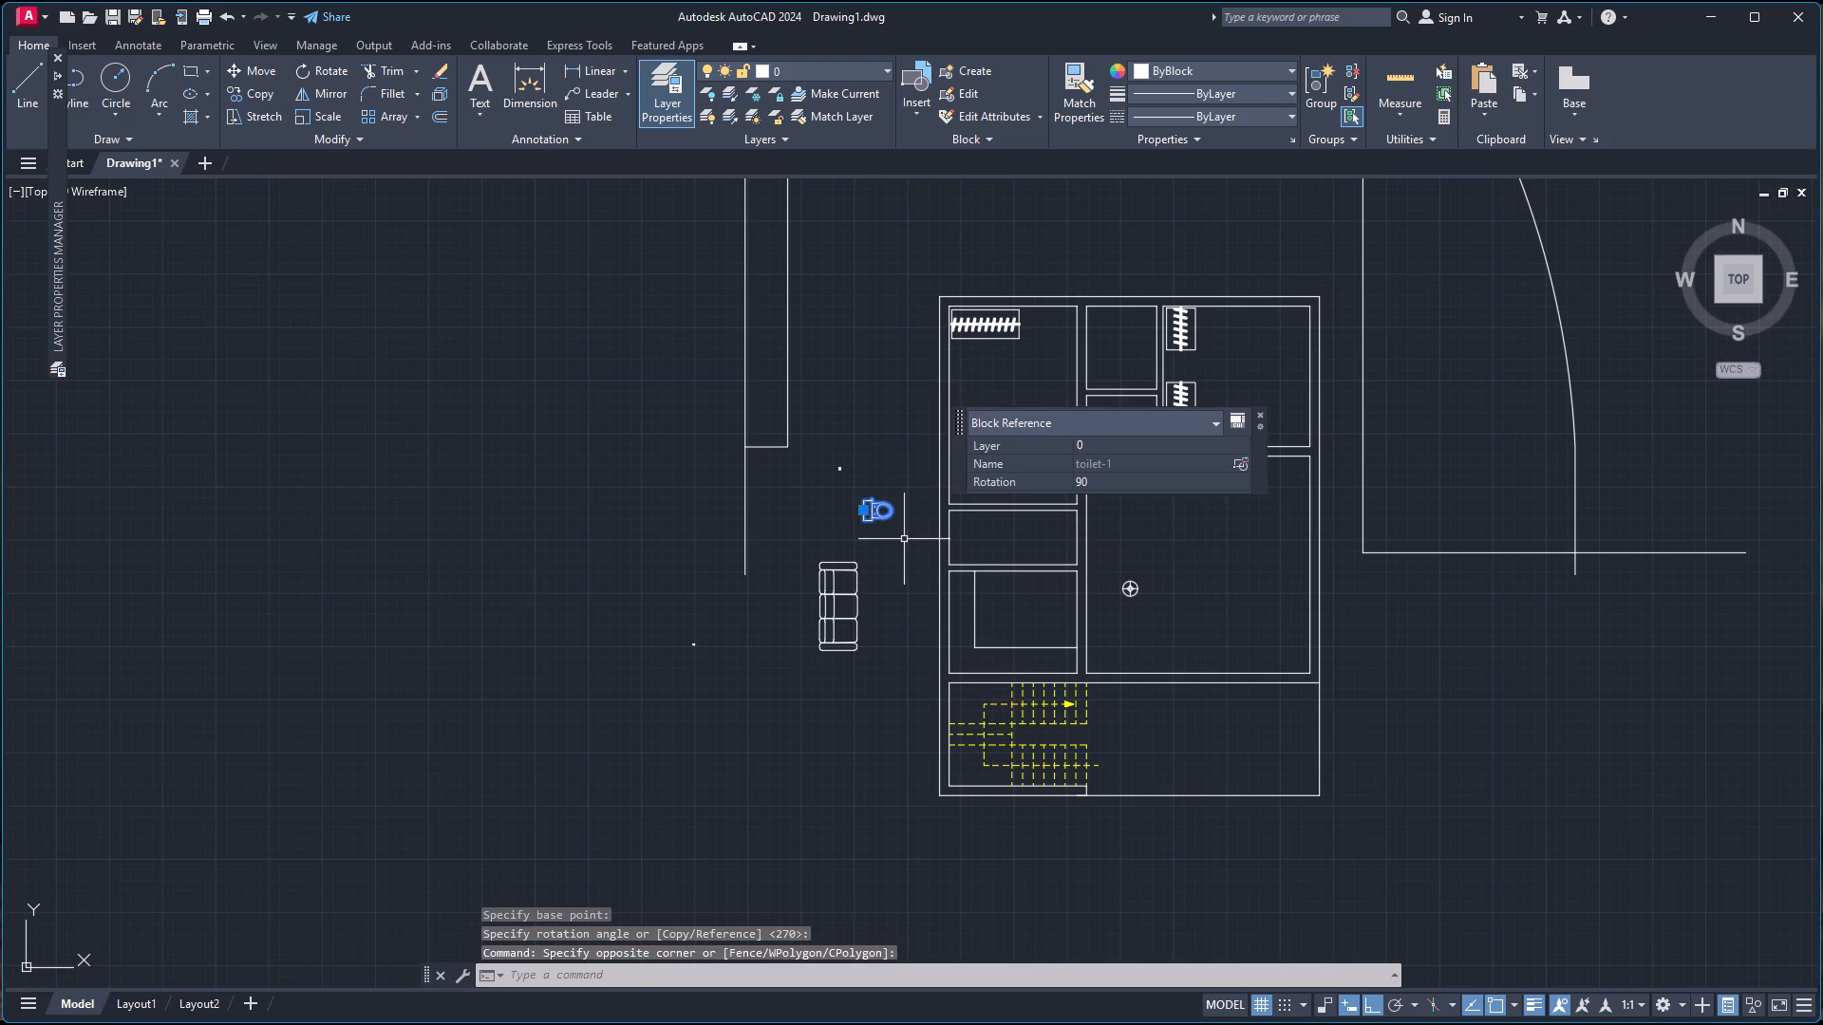
text(co)
key(Return)
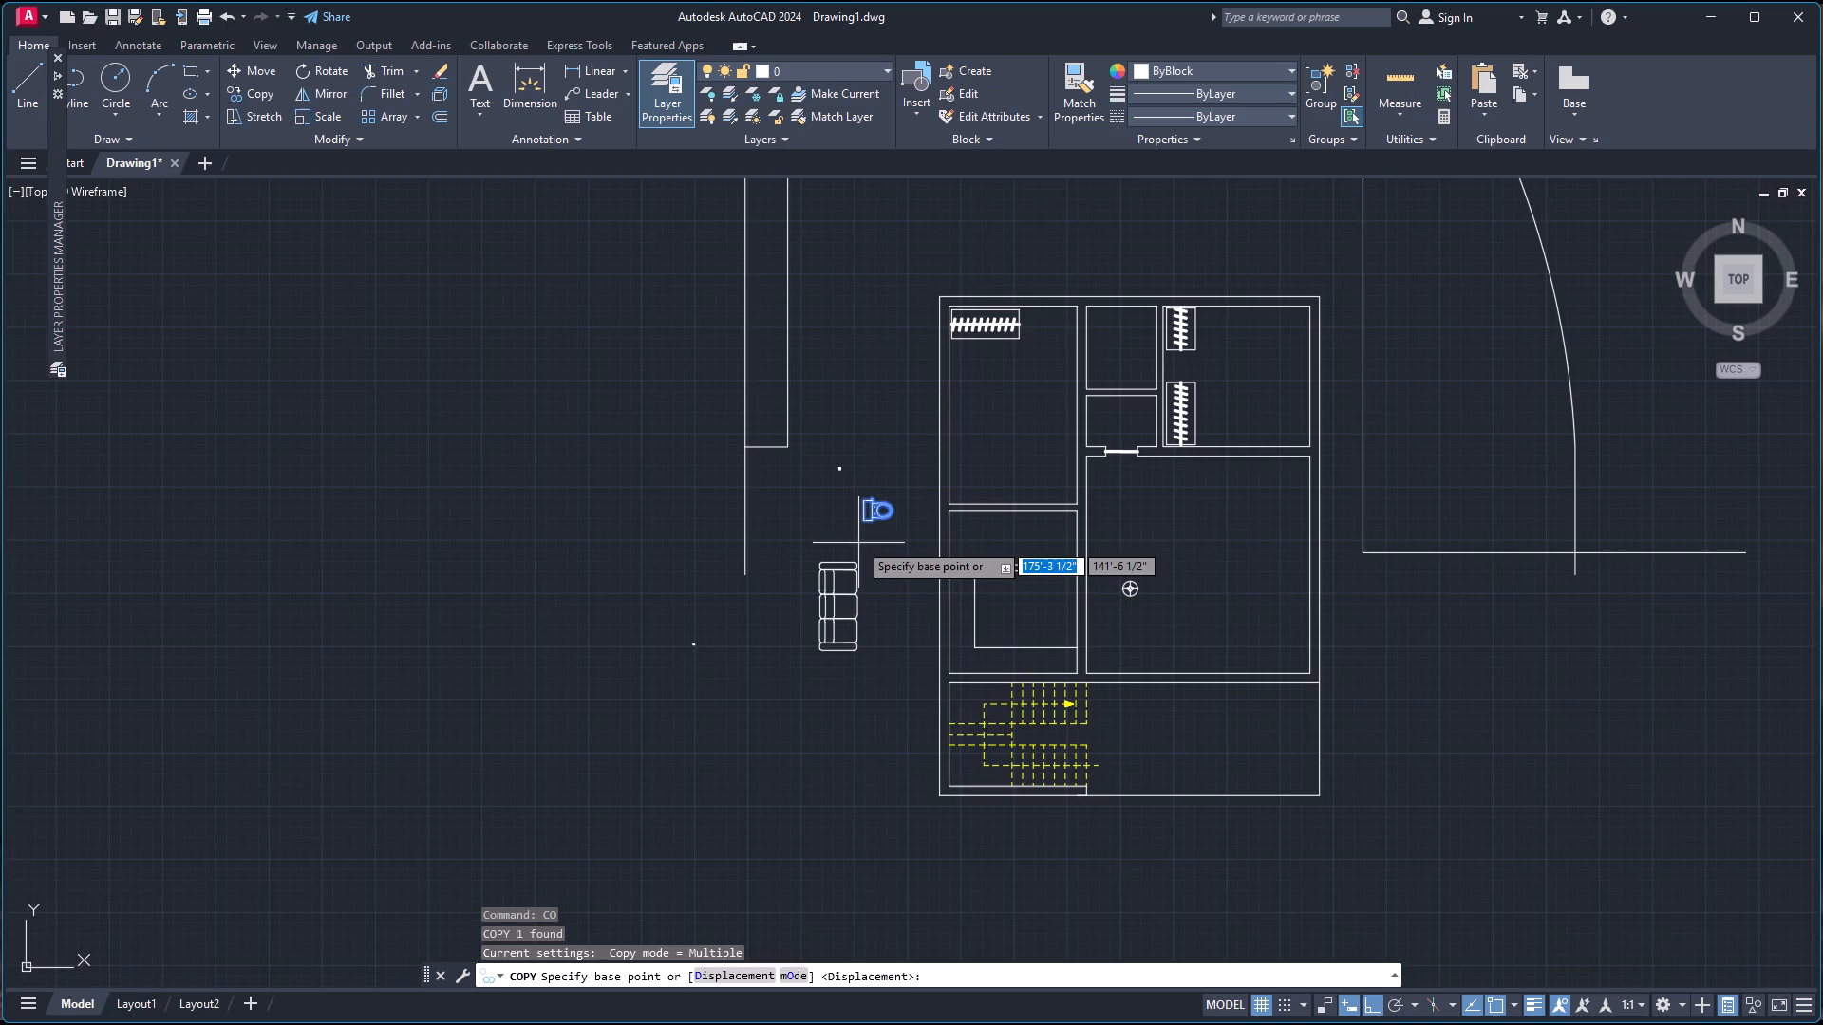
scroll(868, 520, up, 4)
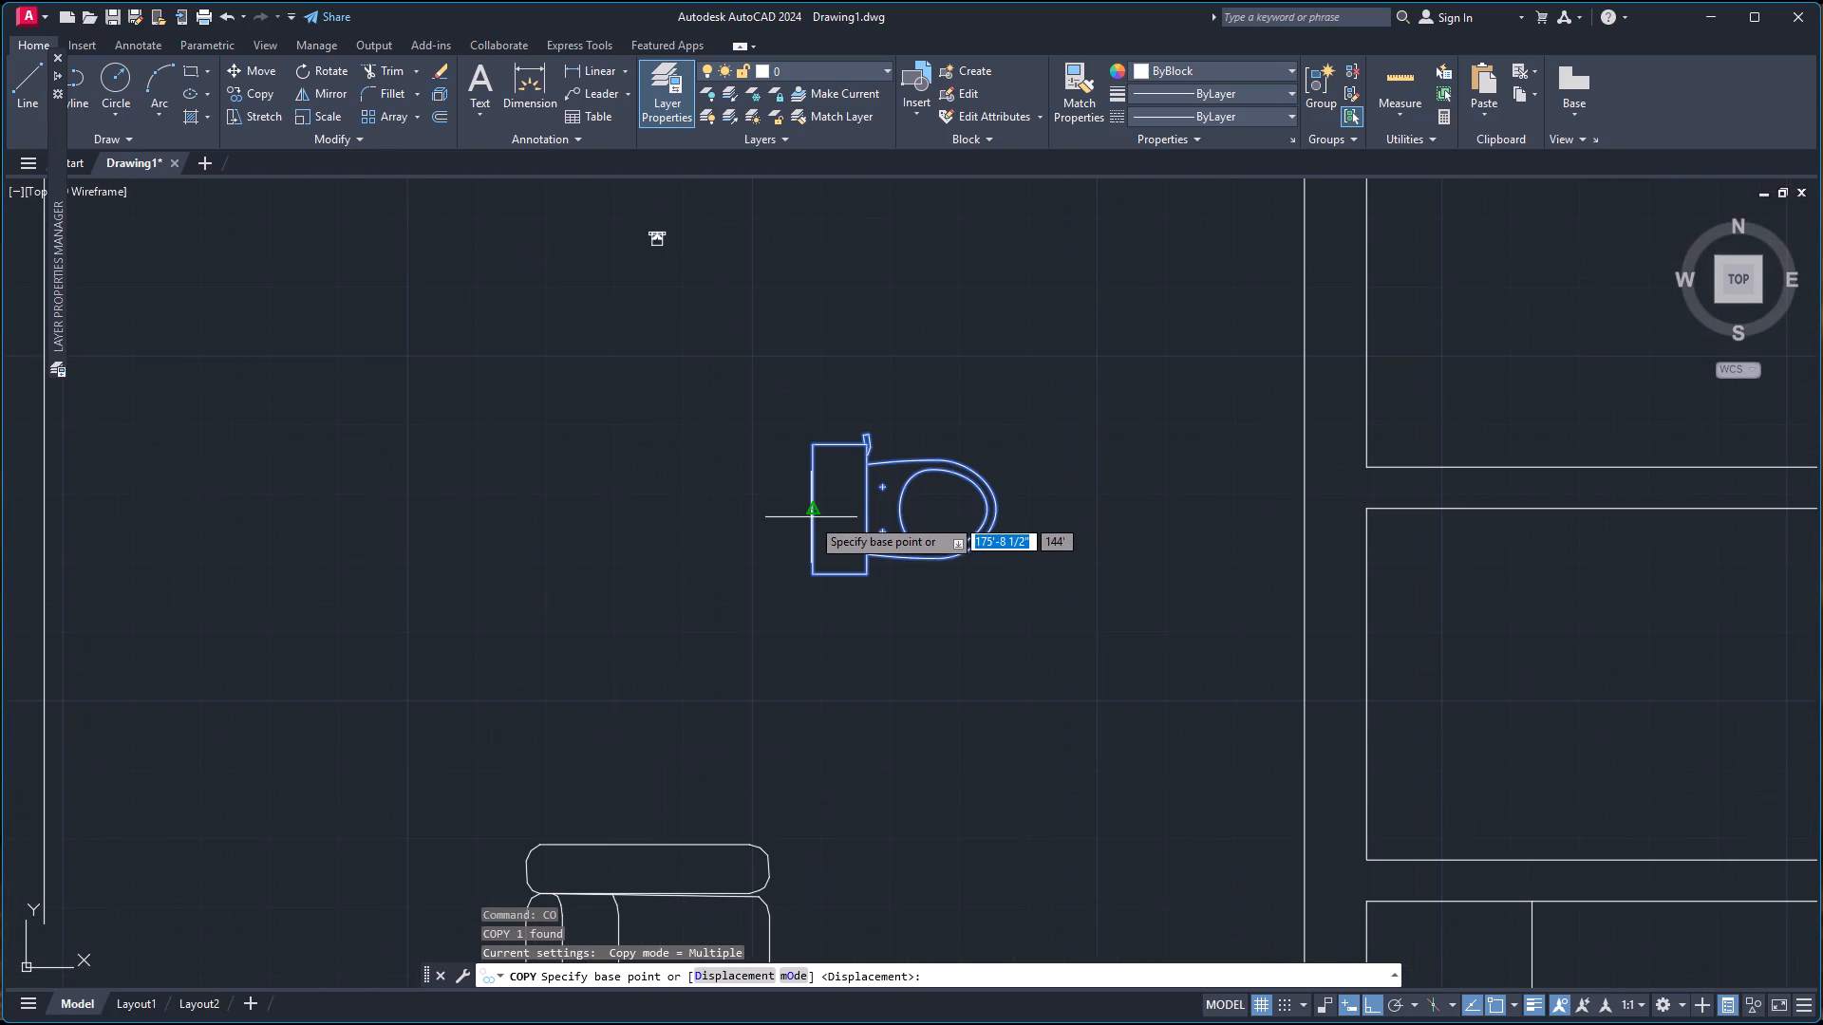
click(816, 512)
scroll(1160, 528, down, 3)
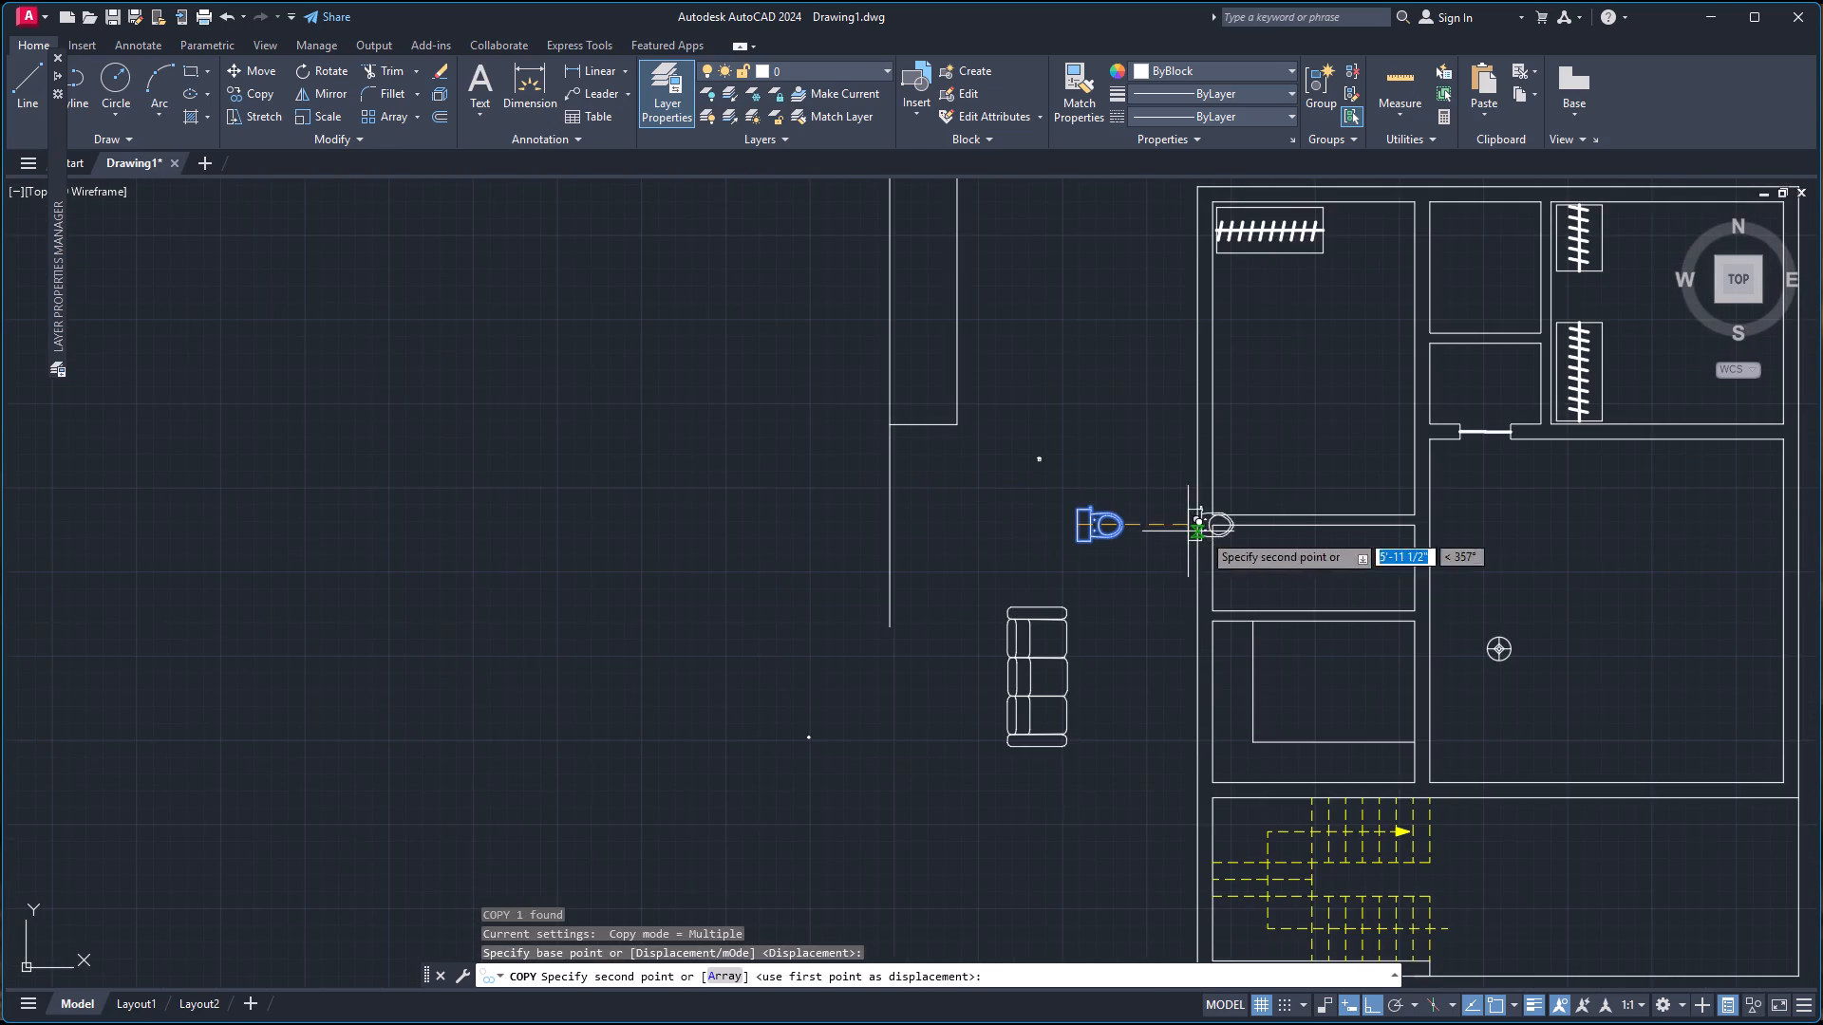
scroll(1261, 548, up, 3)
right_click(1170, 589)
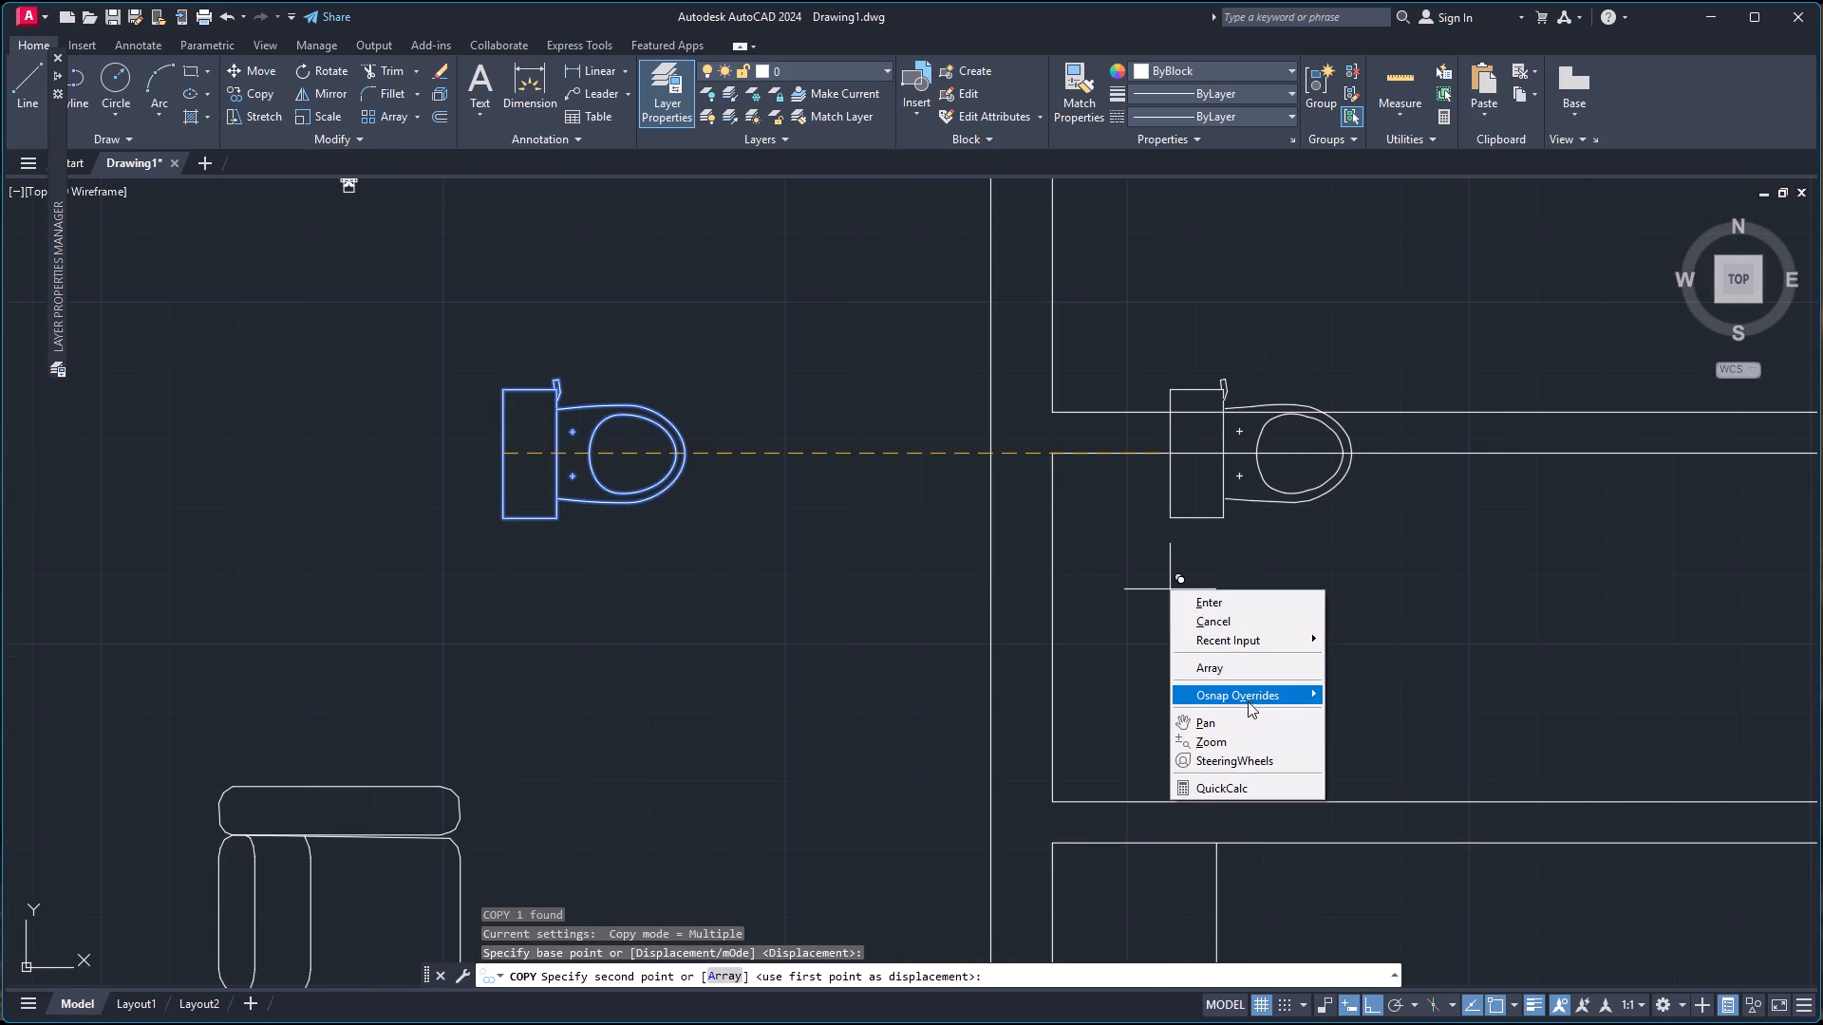
click(1252, 695)
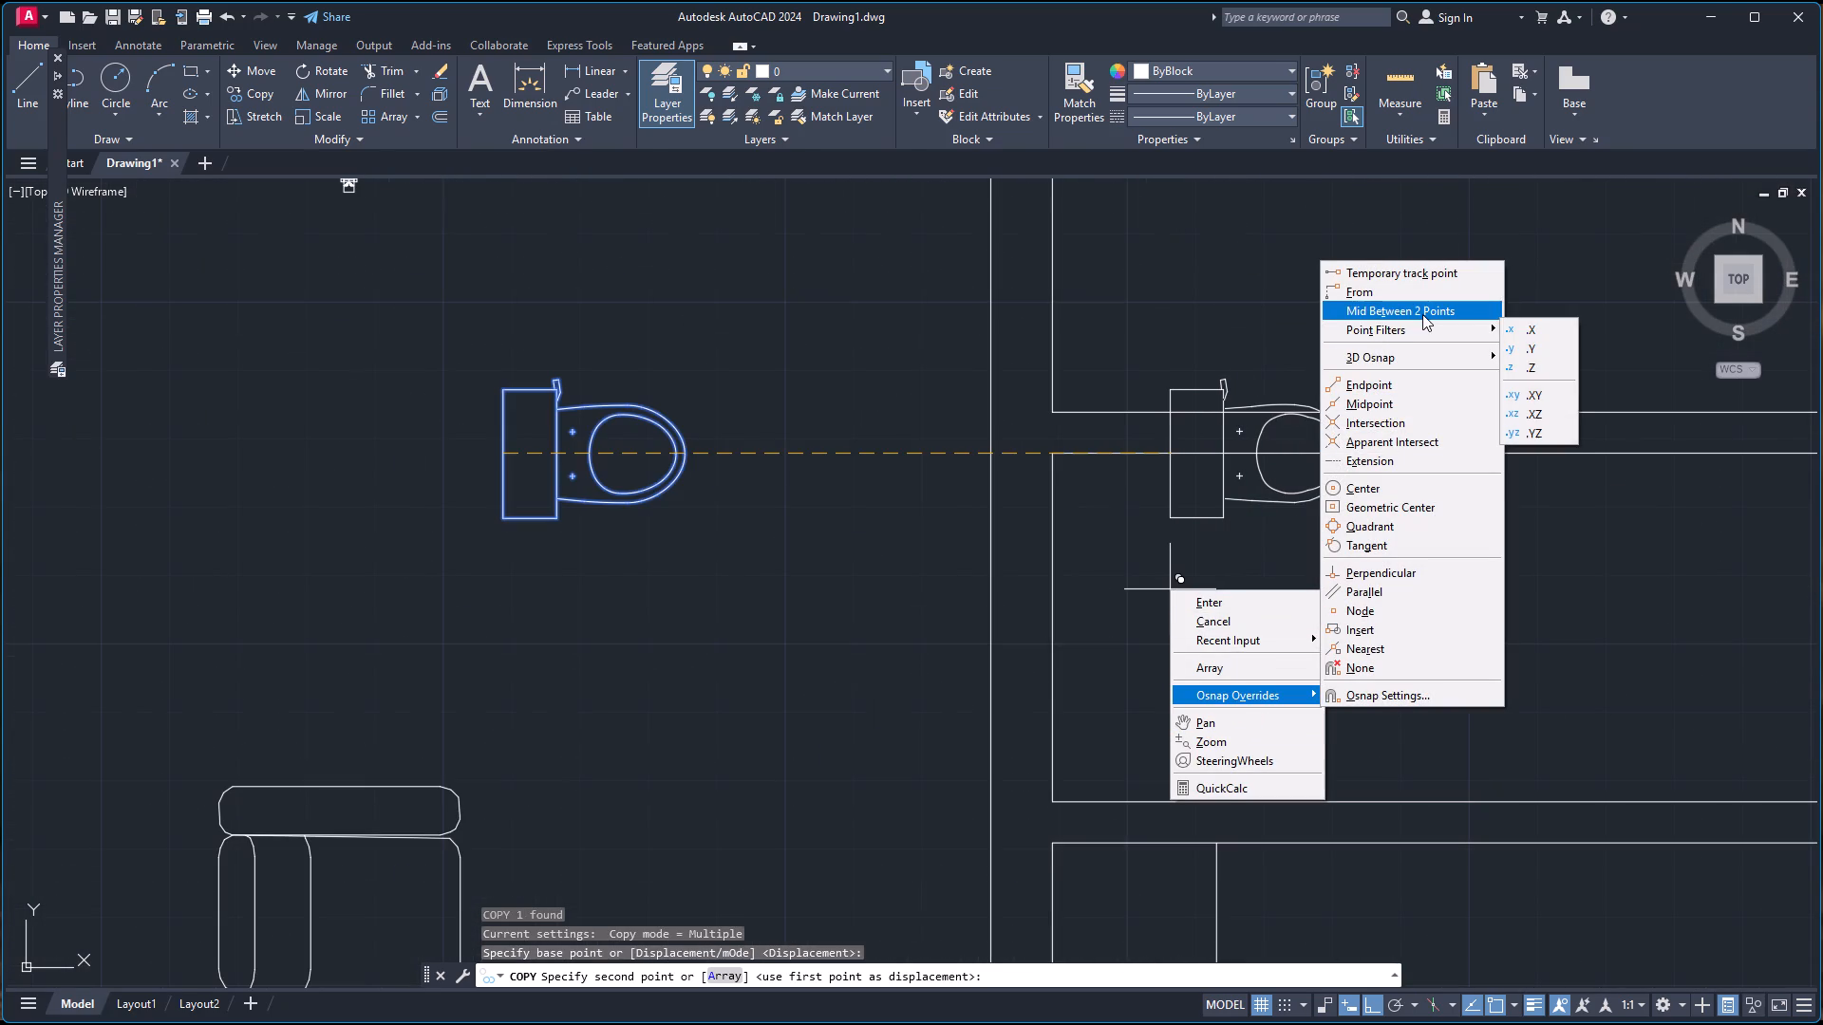
click(1422, 314)
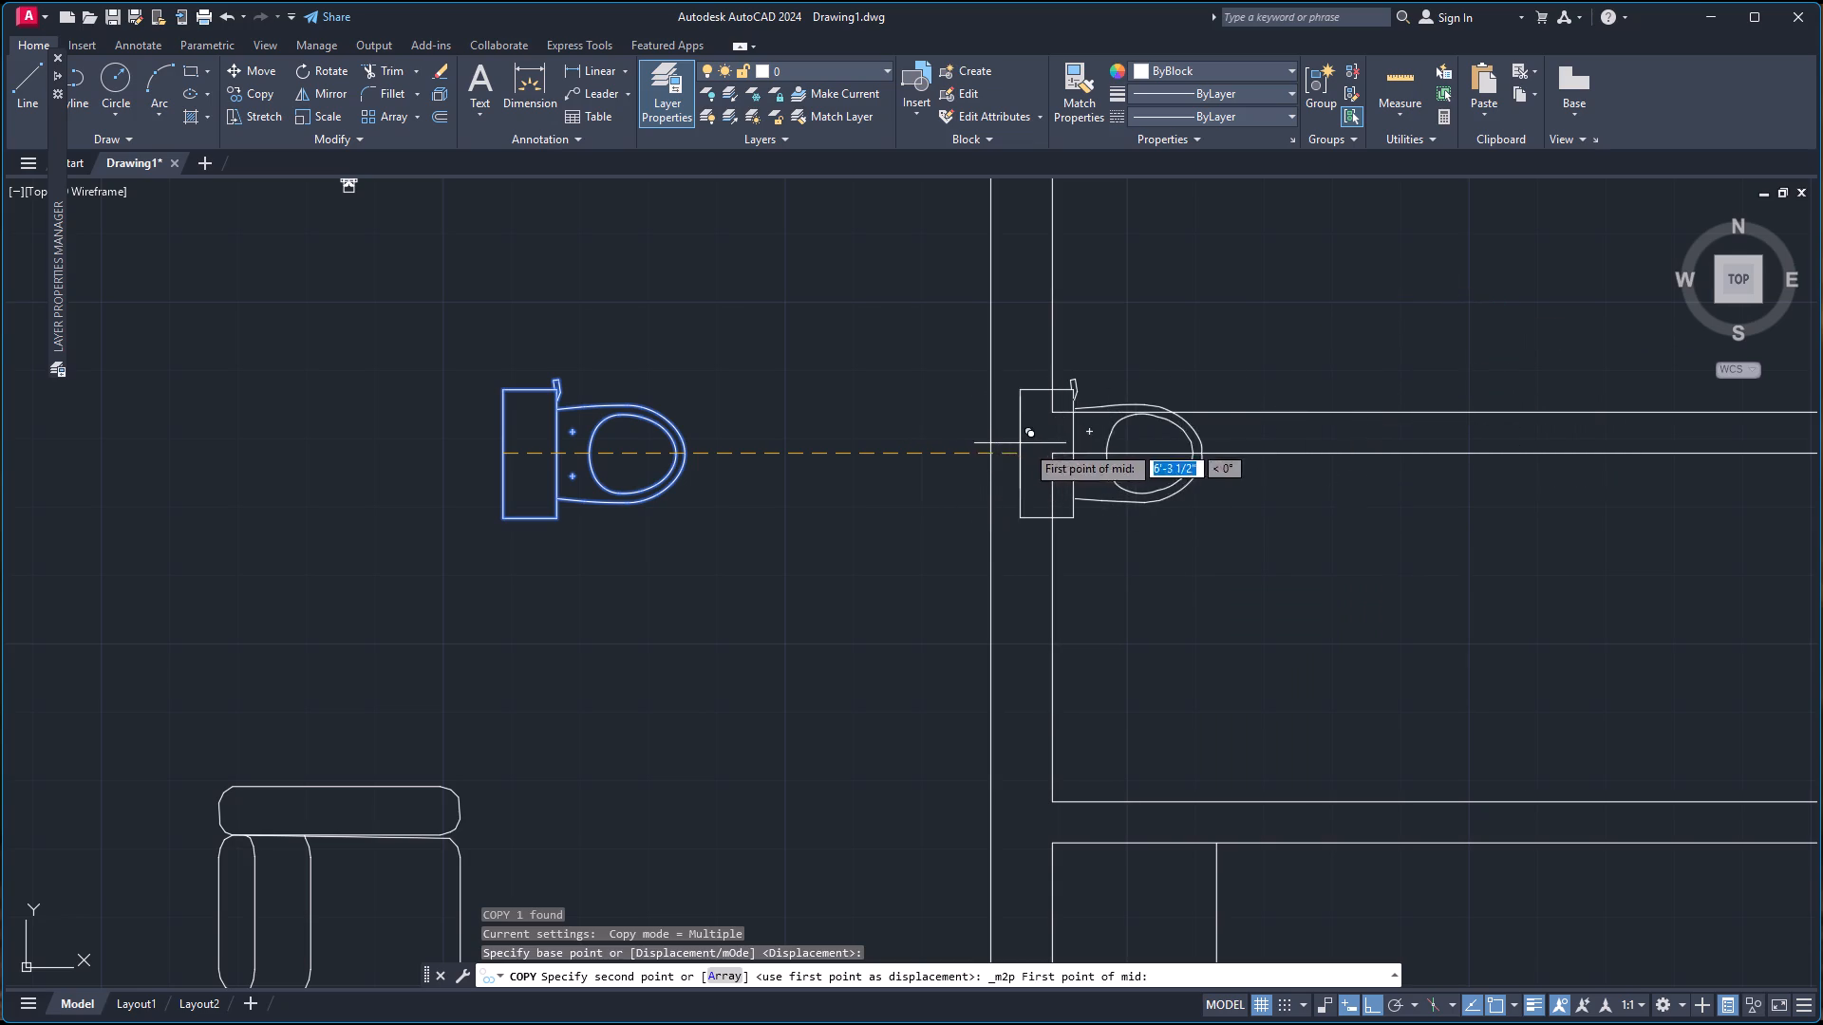
click(1052, 451)
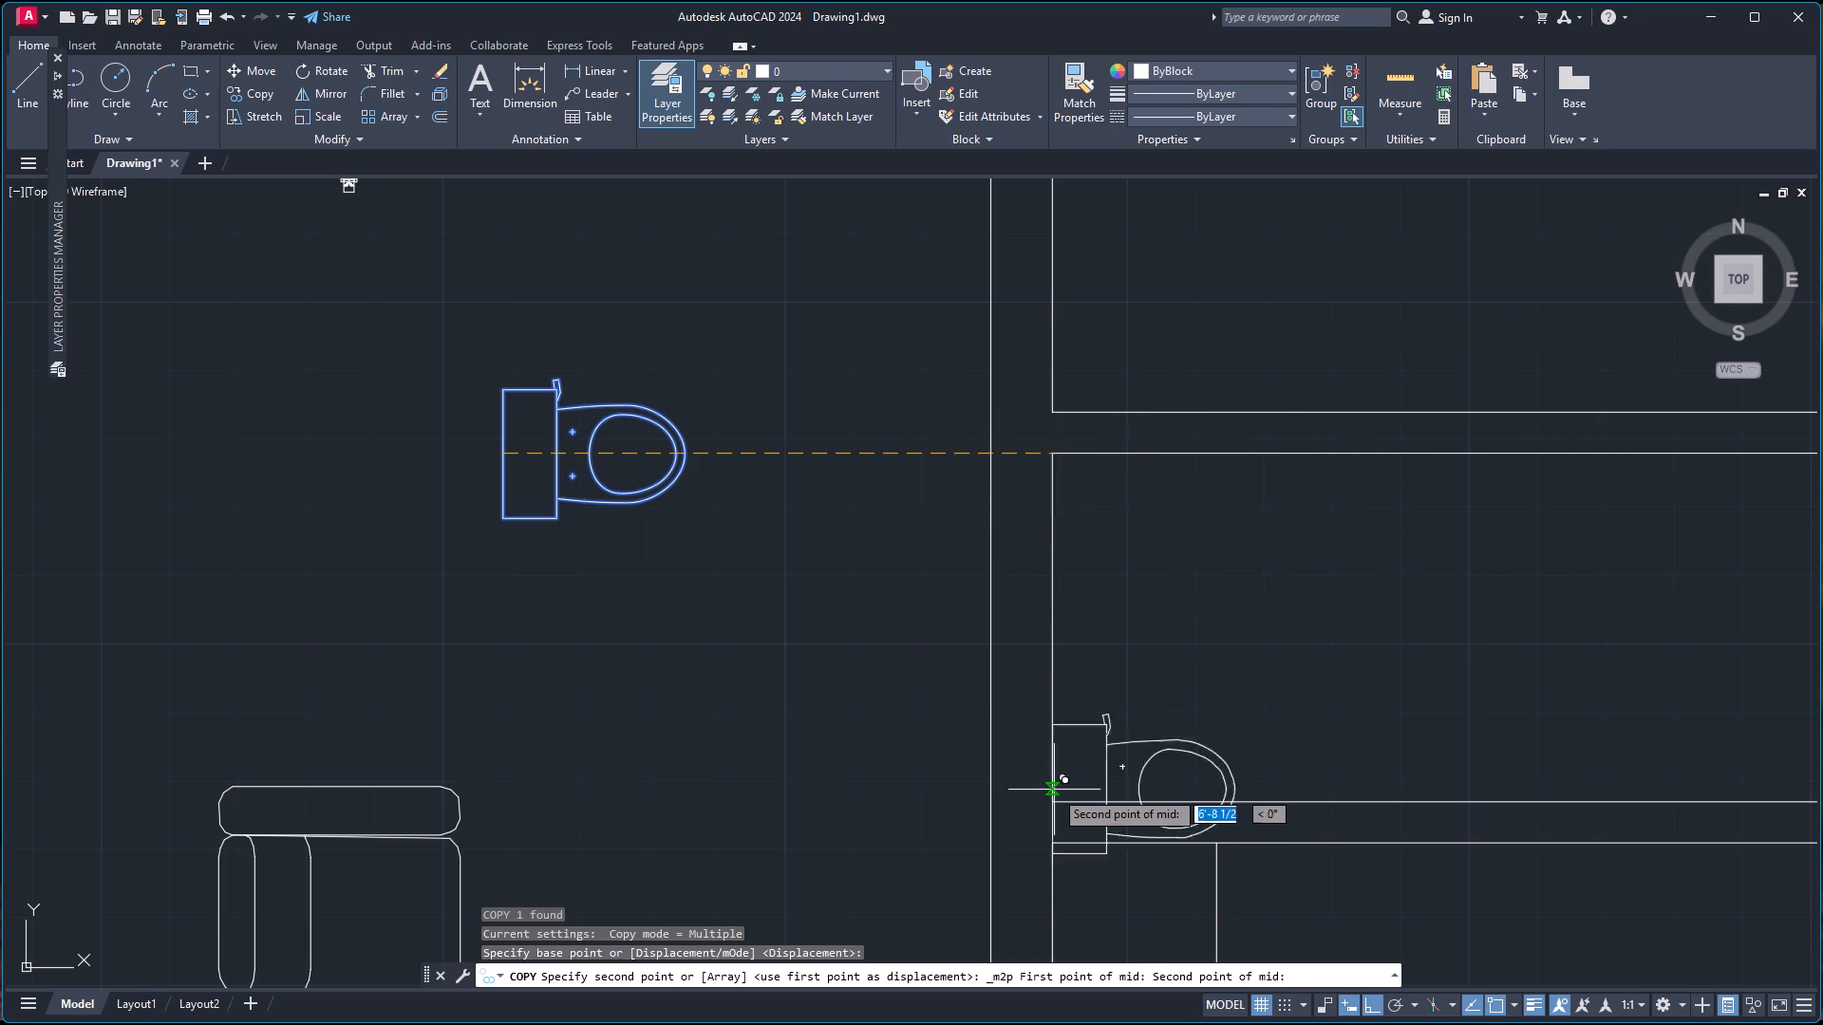
click(1057, 799)
Place another toilet-1 copy midway between the west wall corners of the small upper-middle room, and end the copying.
scroll(1252, 435, down, 4)
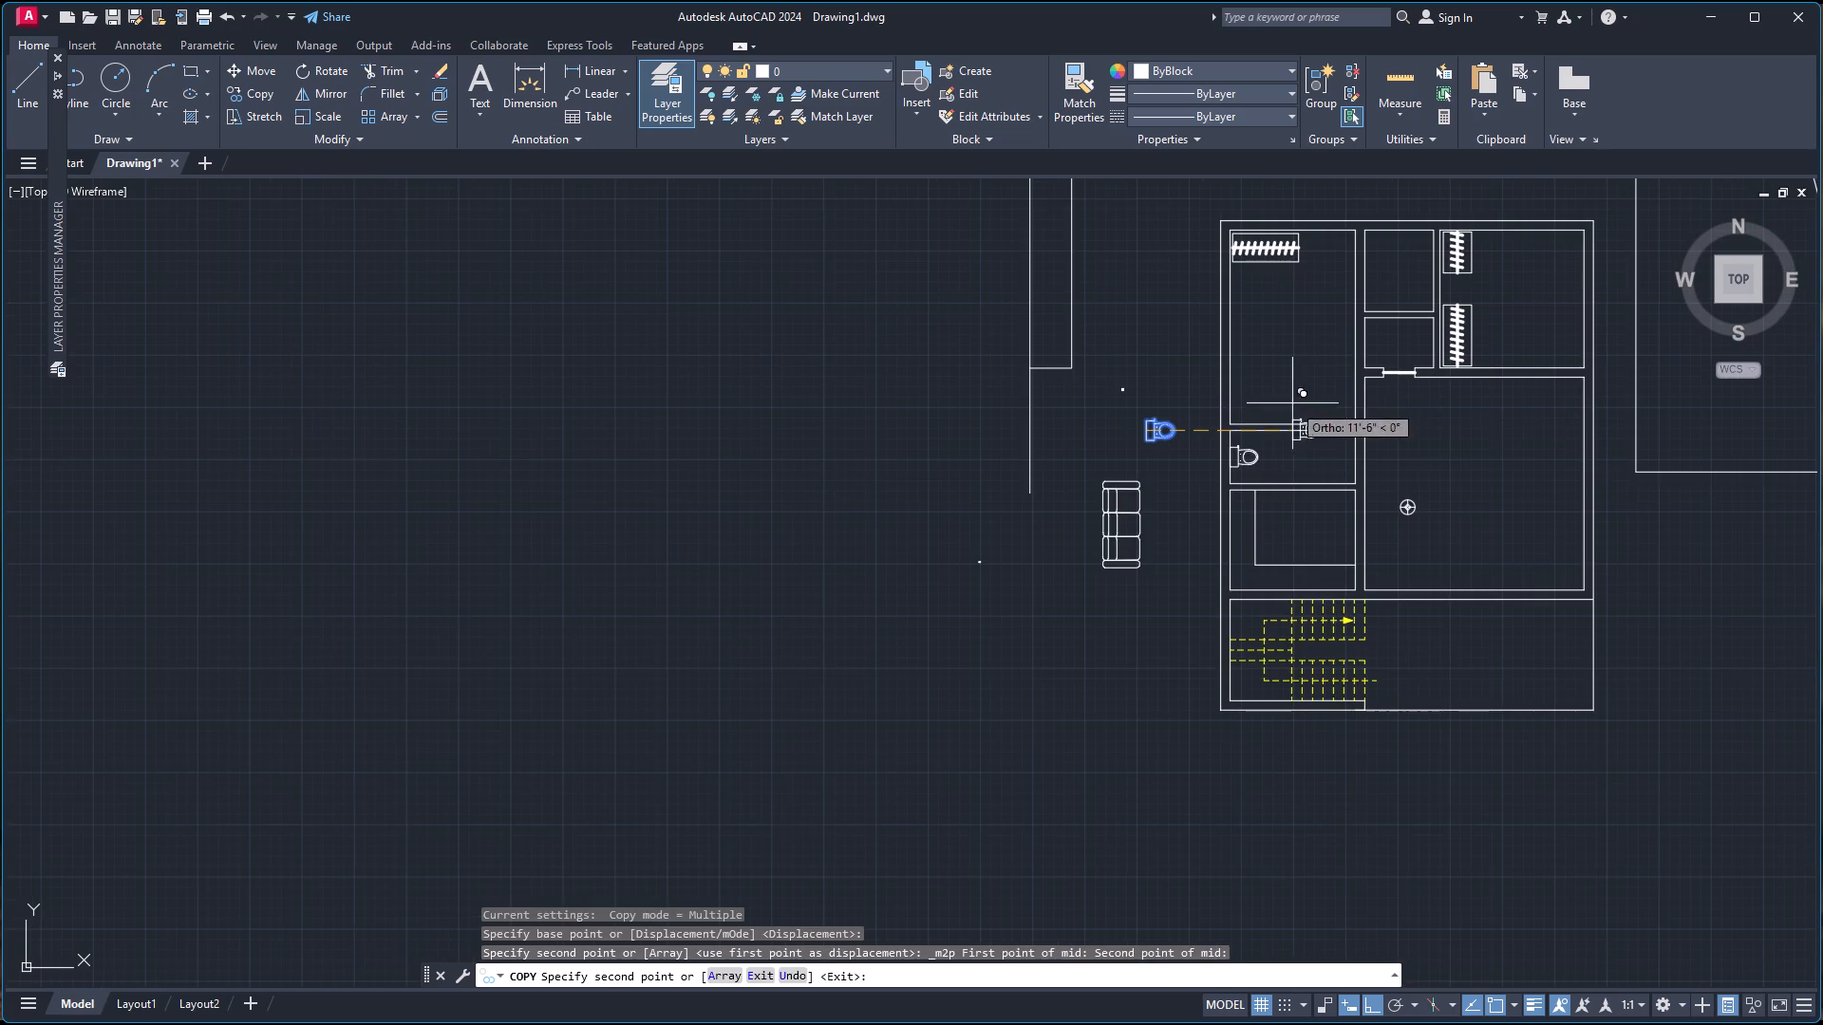
scroll(1385, 299, up, 3)
scroll(1381, 296, down, 3)
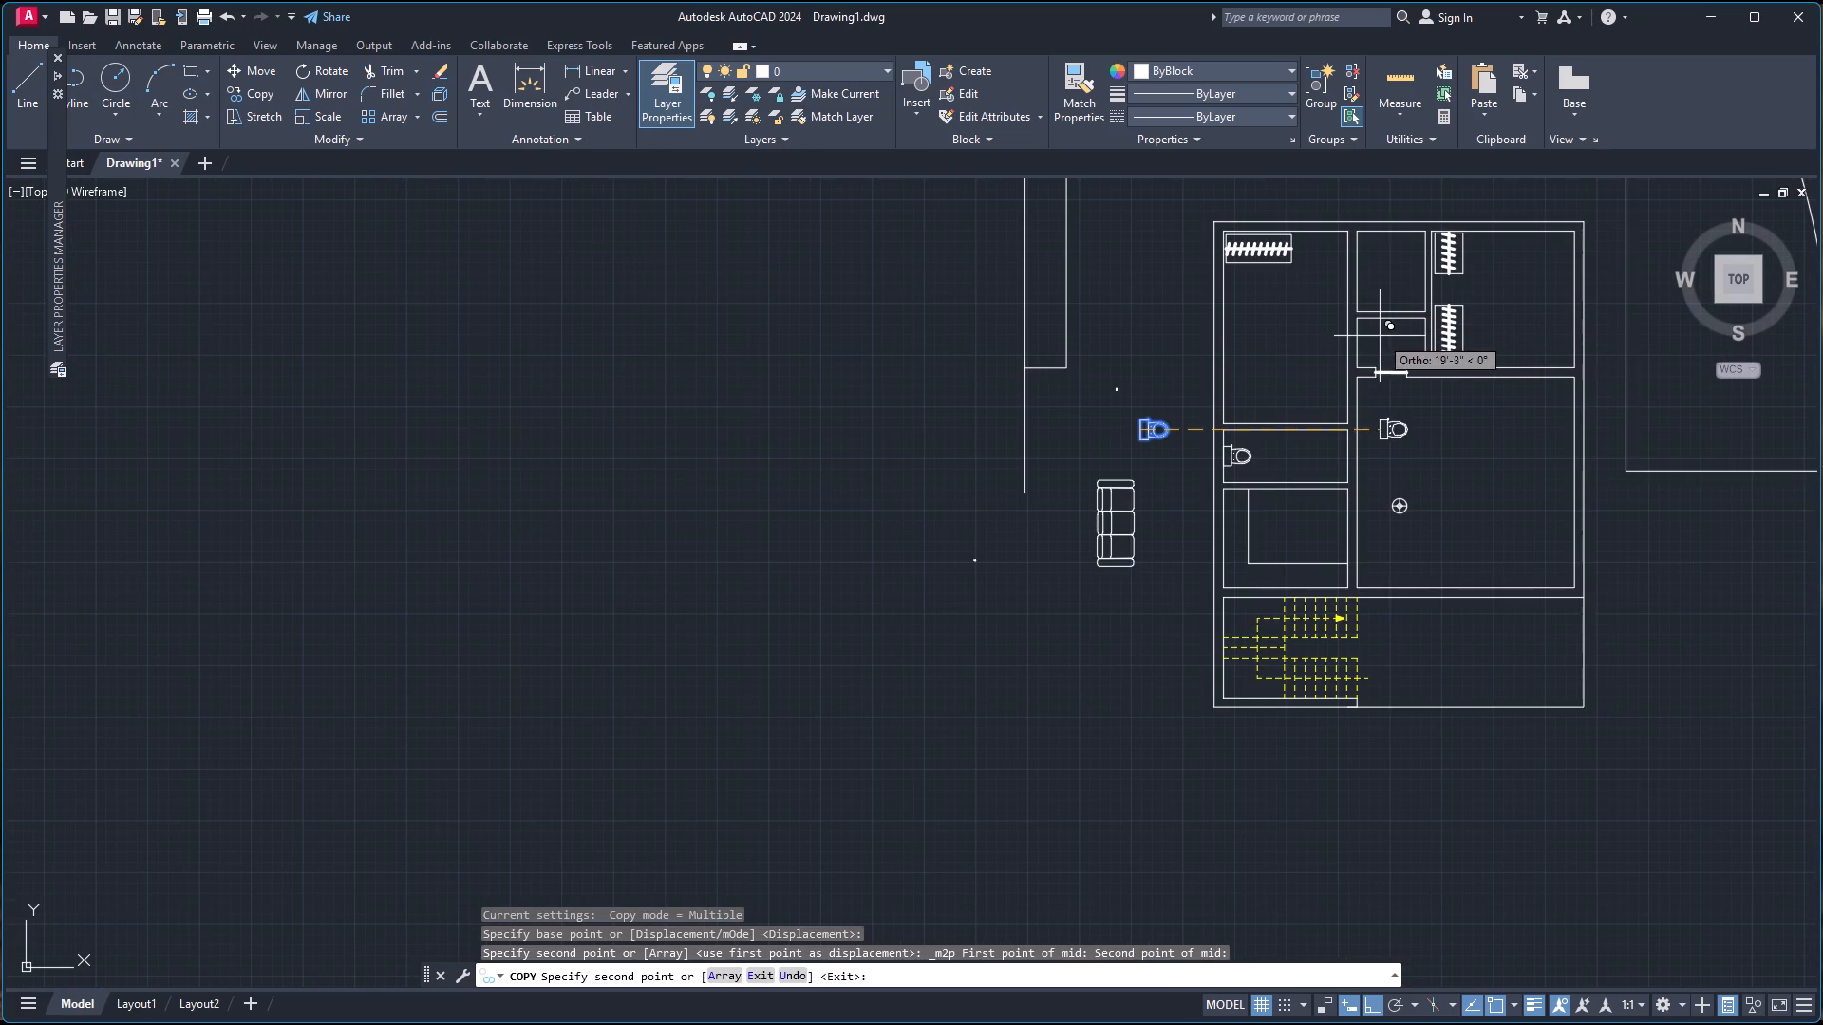
scroll(1362, 319, up, 1)
right_click(1383, 239)
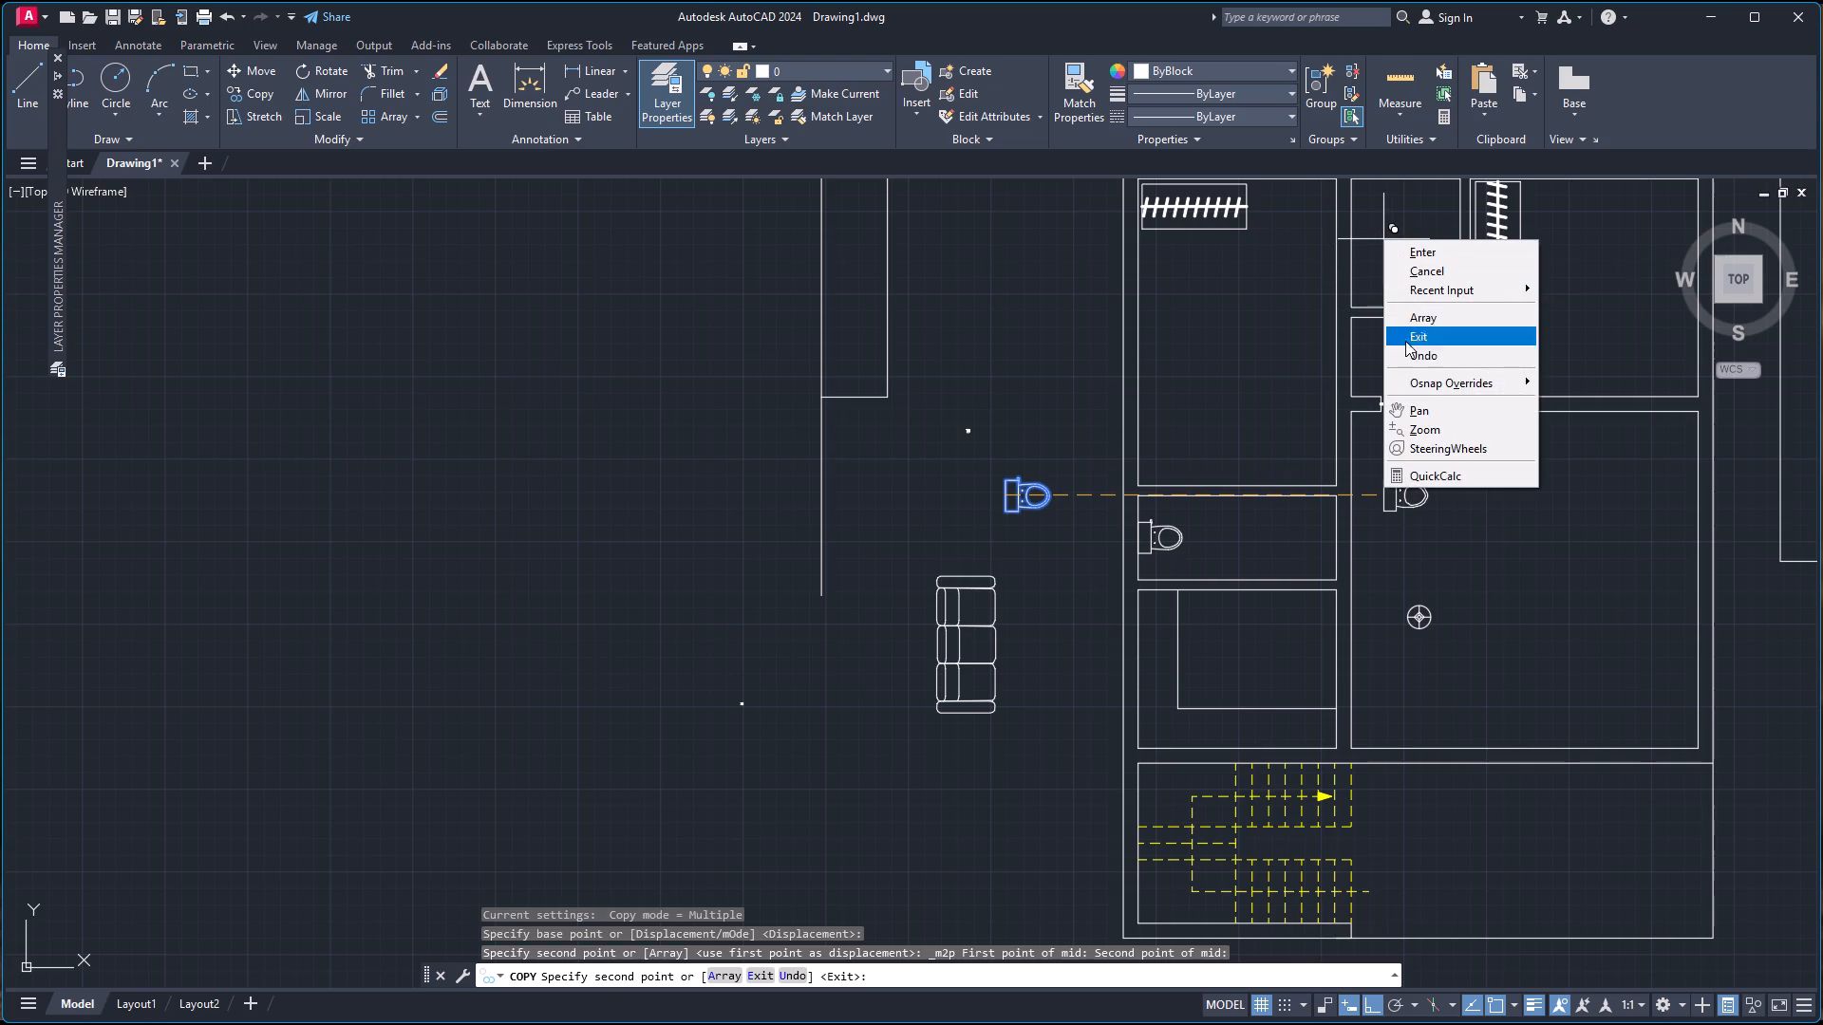
click(1410, 382)
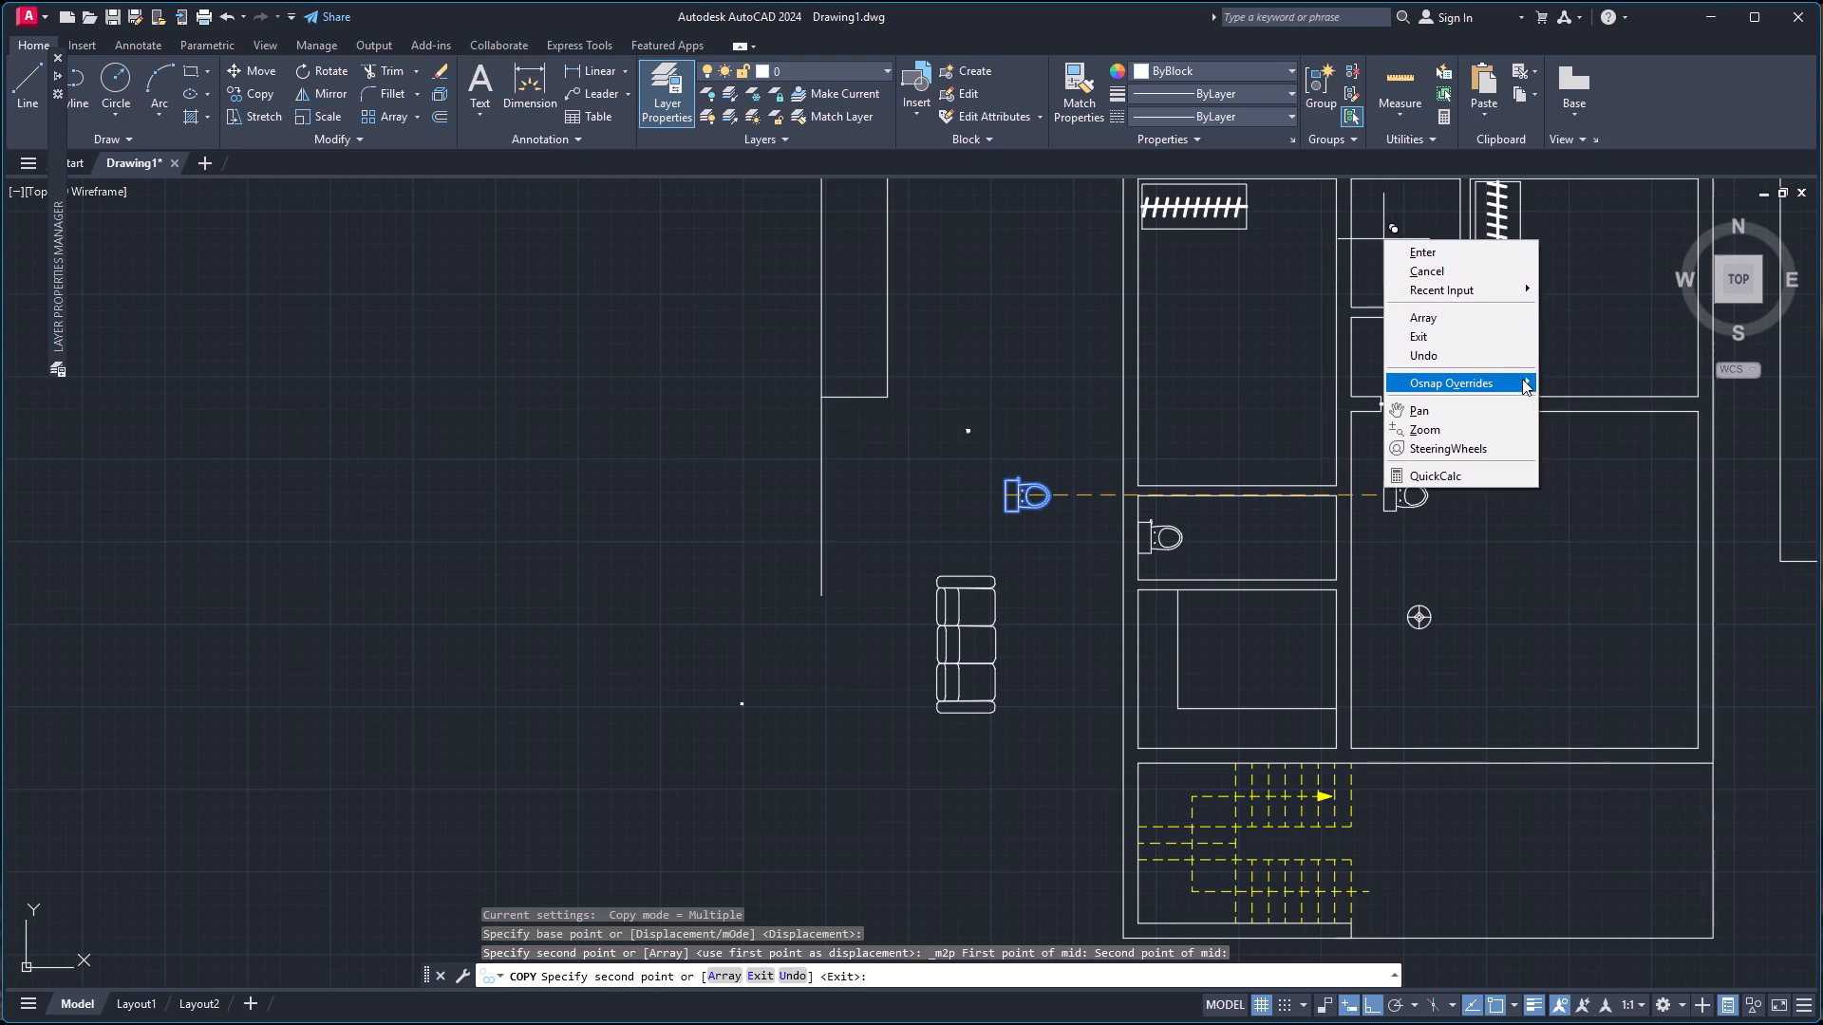
click(1522, 379)
click(1577, 414)
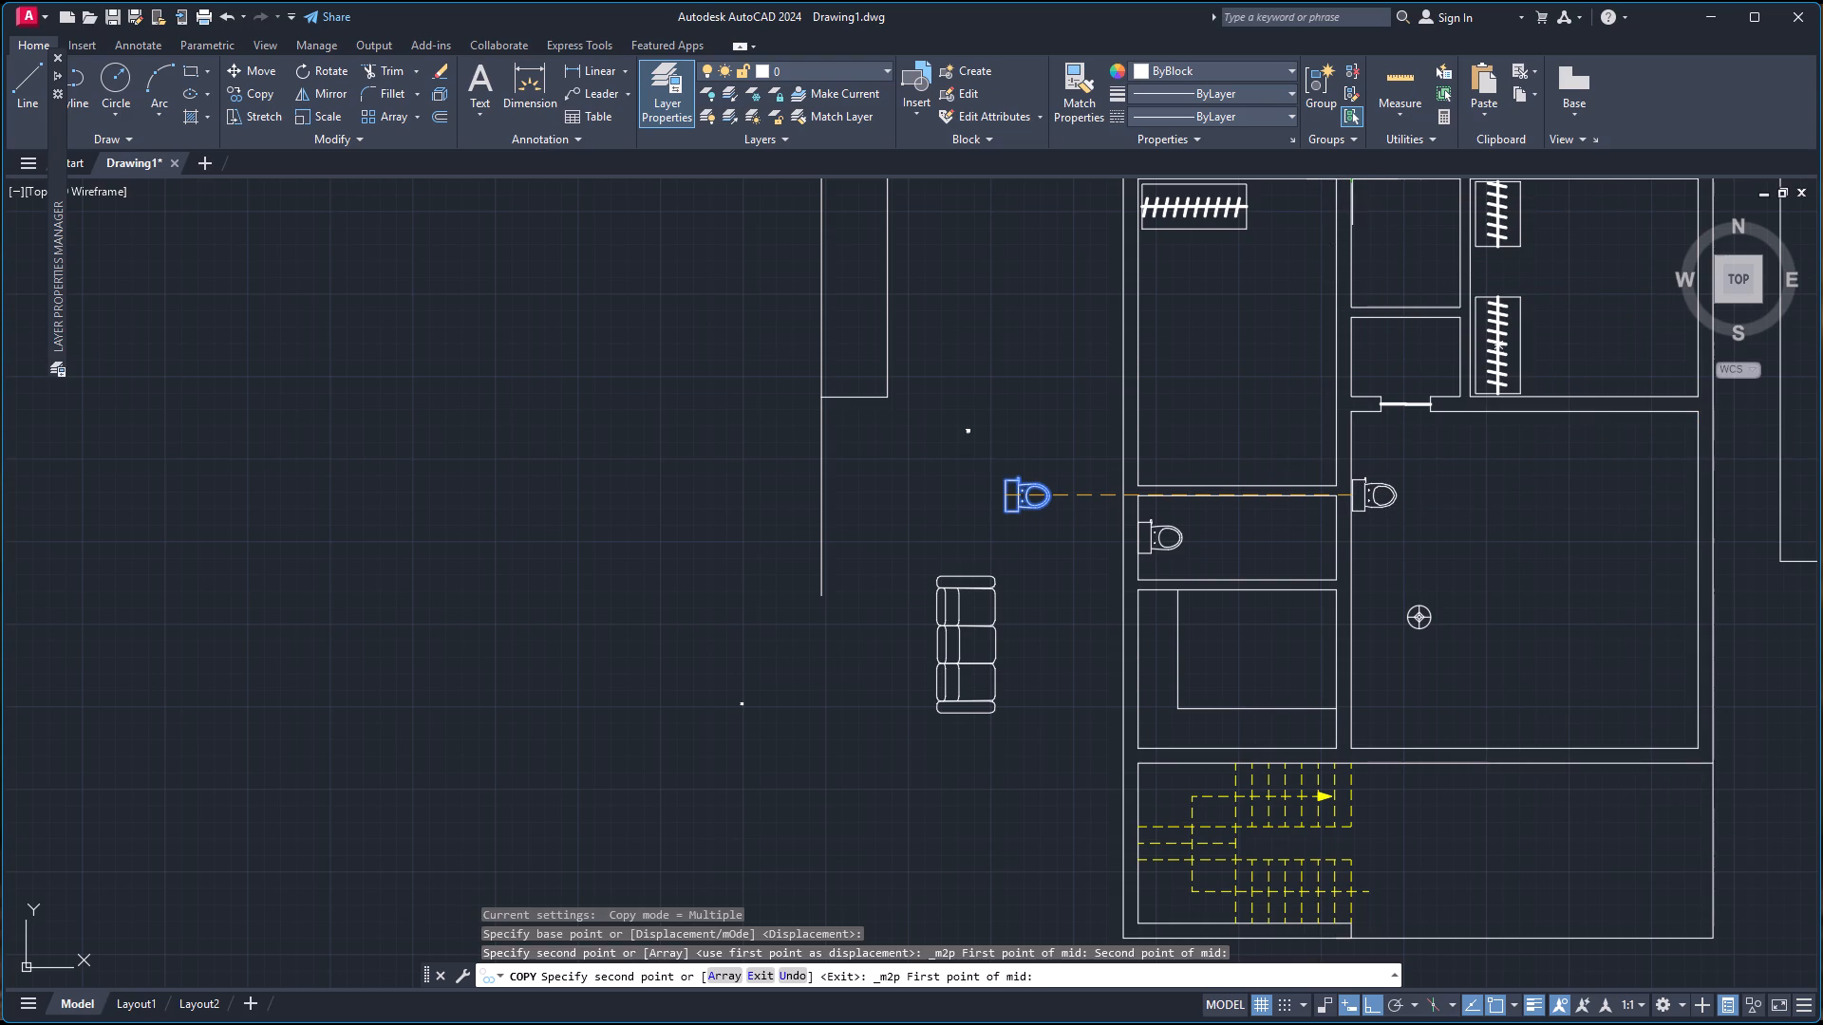
scroll(1358, 176, up, 2)
scroll(1358, 176, down, 7)
scroll(1354, 202, up, 3)
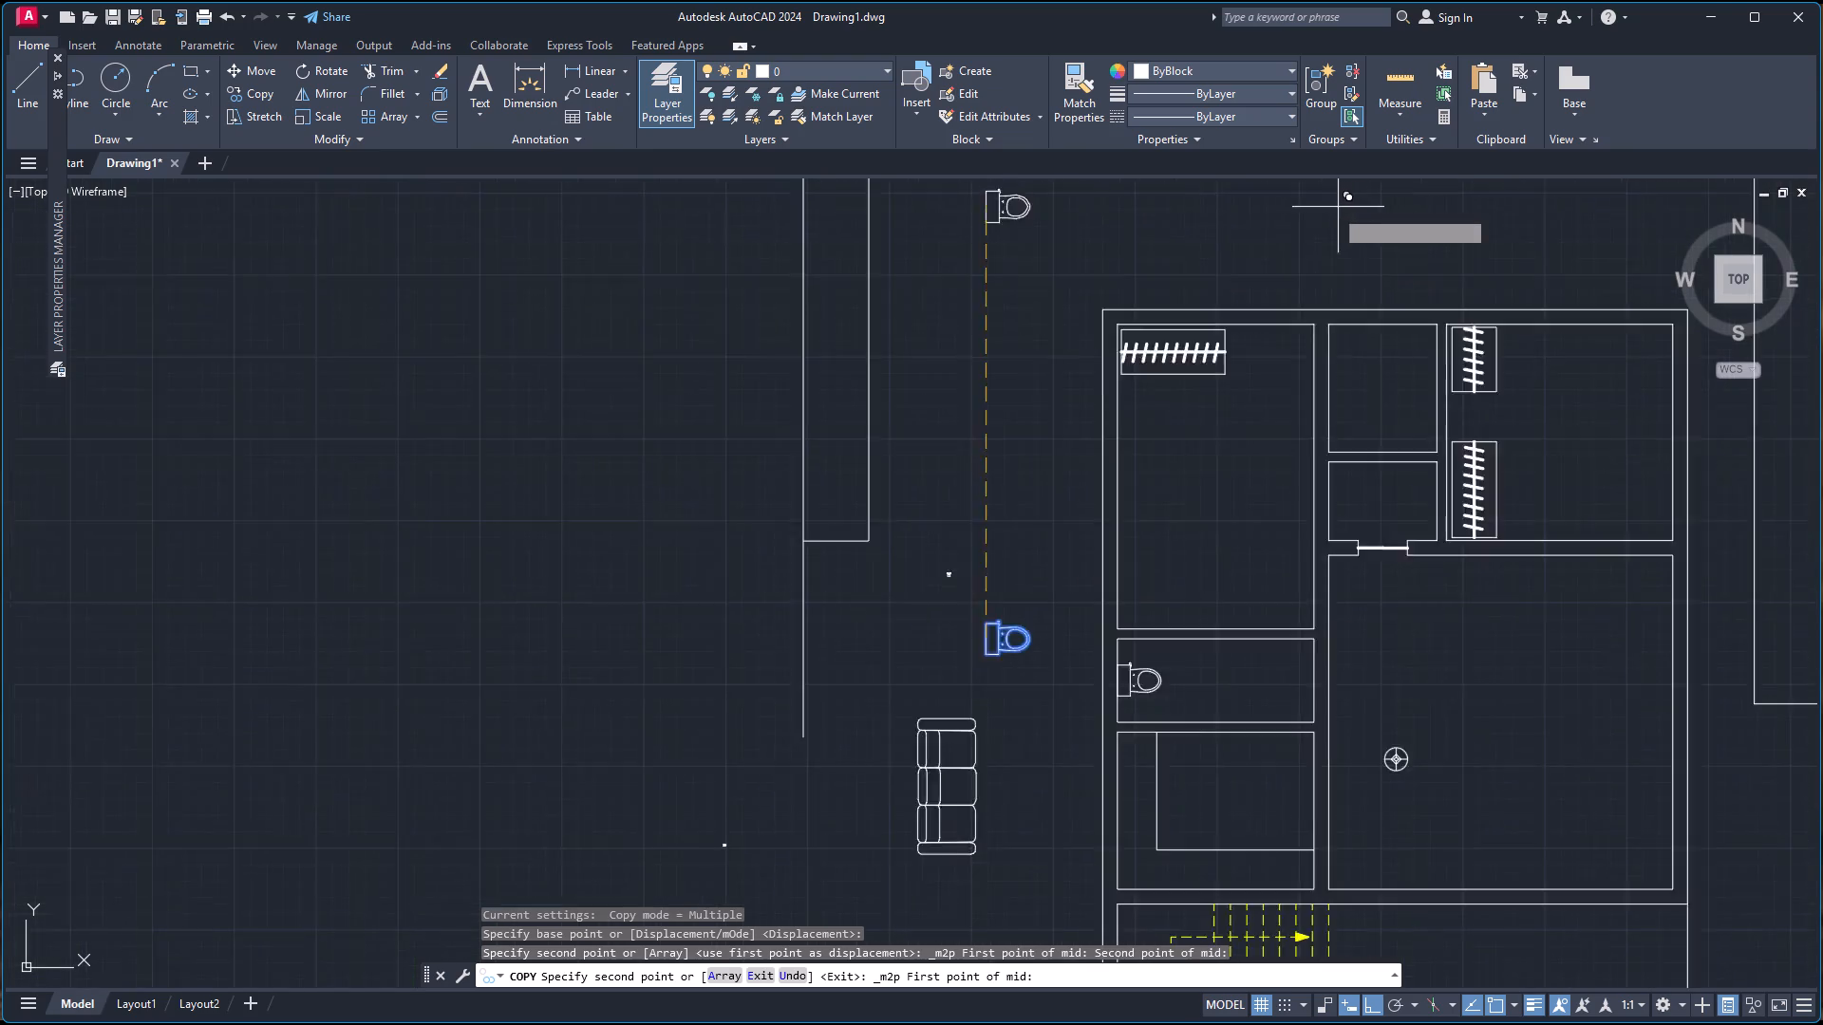
scroll(1330, 213, up, 1)
click(1323, 391)
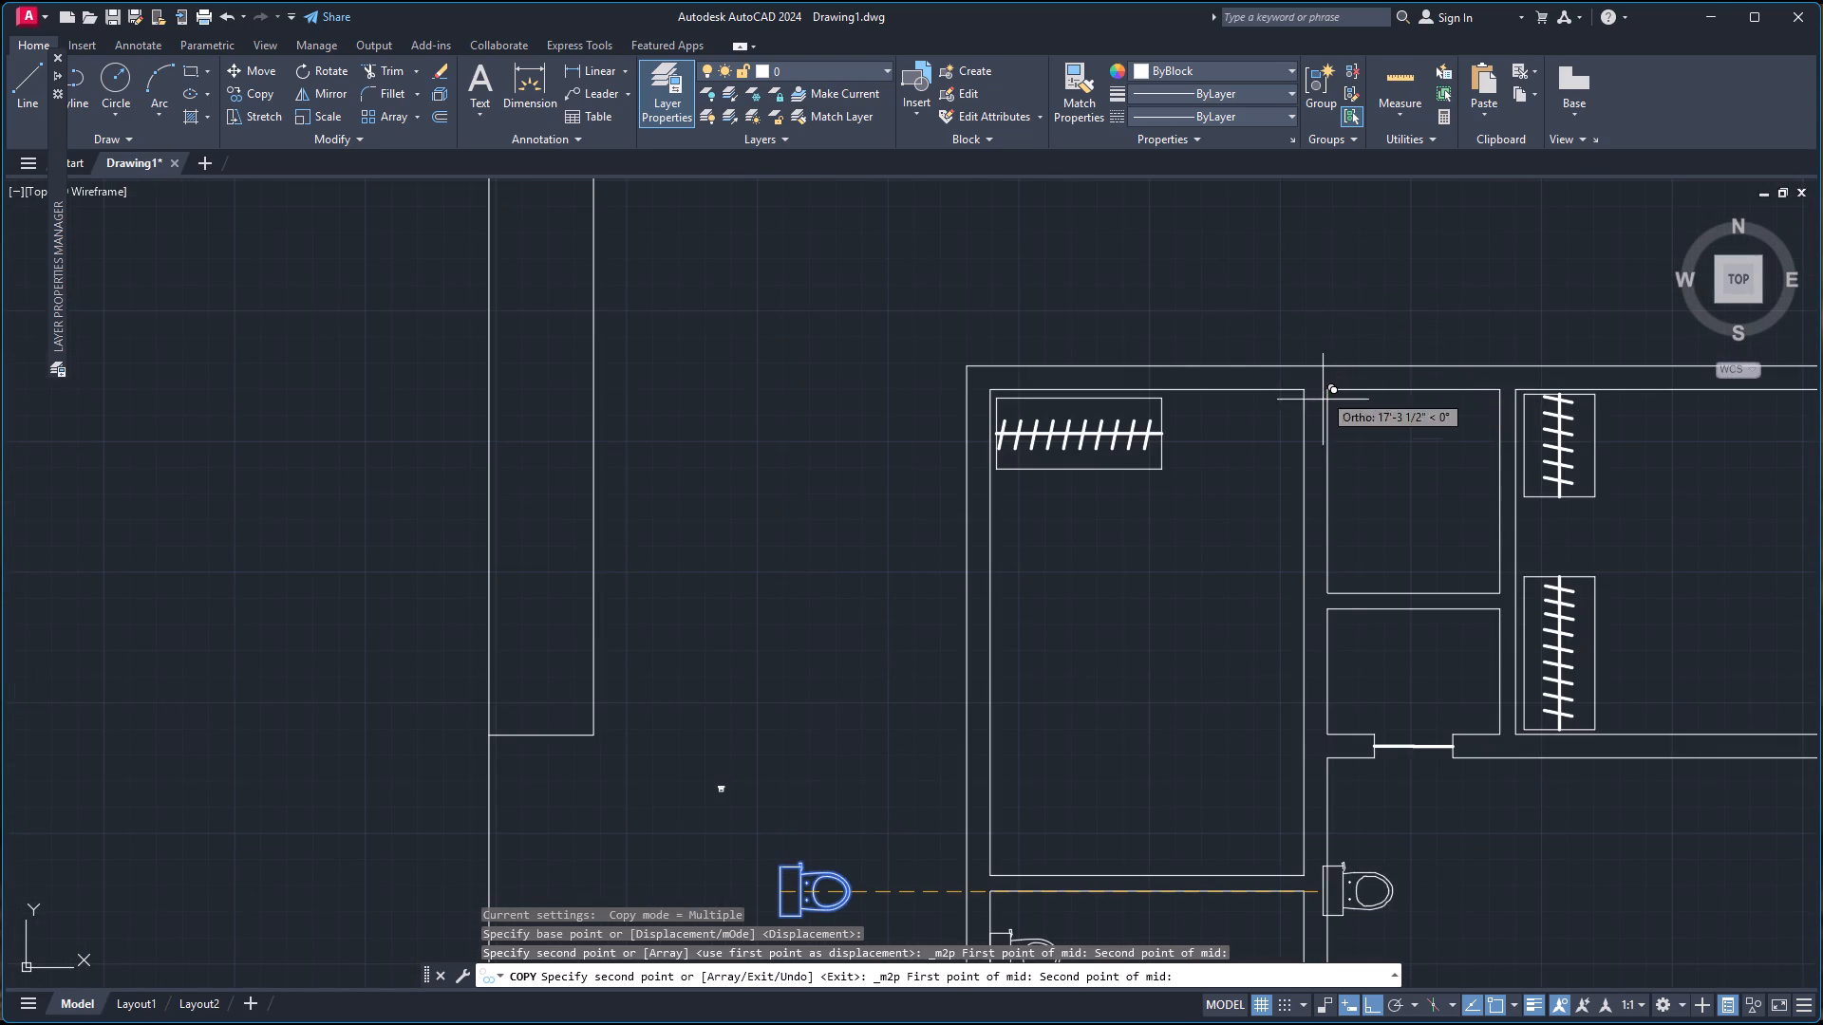
click(1328, 590)
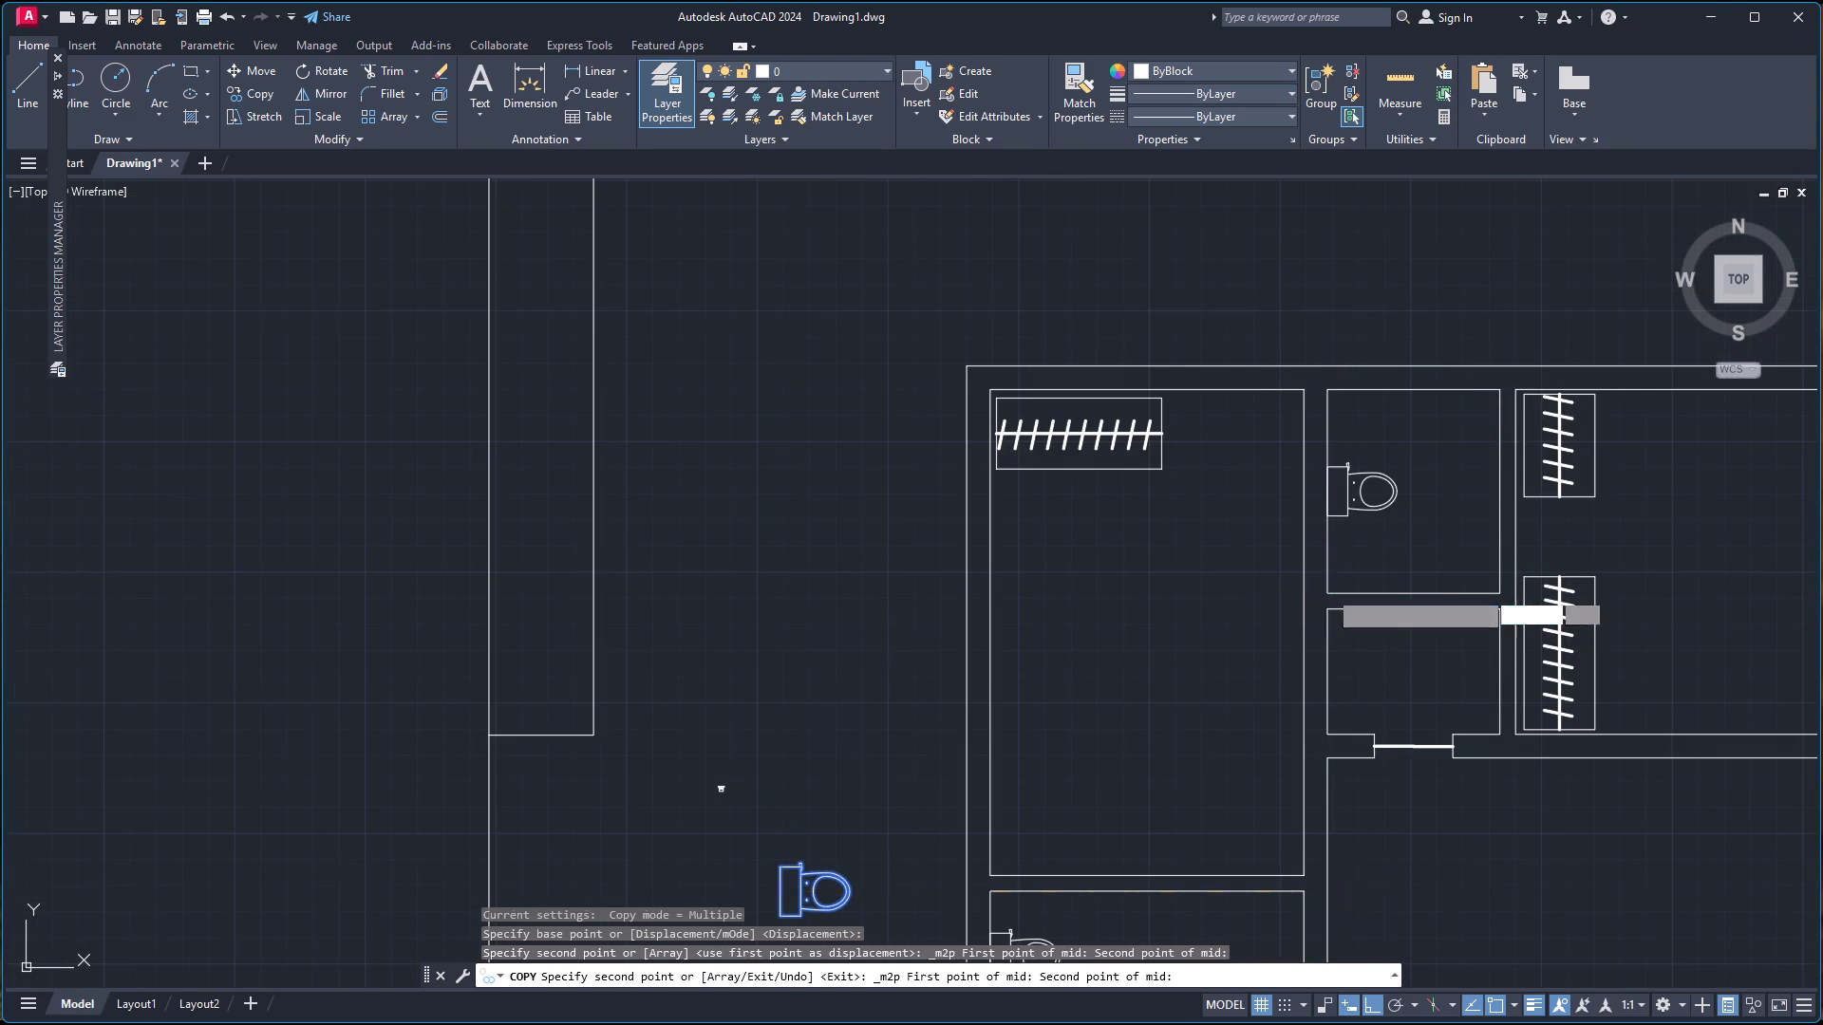
key(Escape)
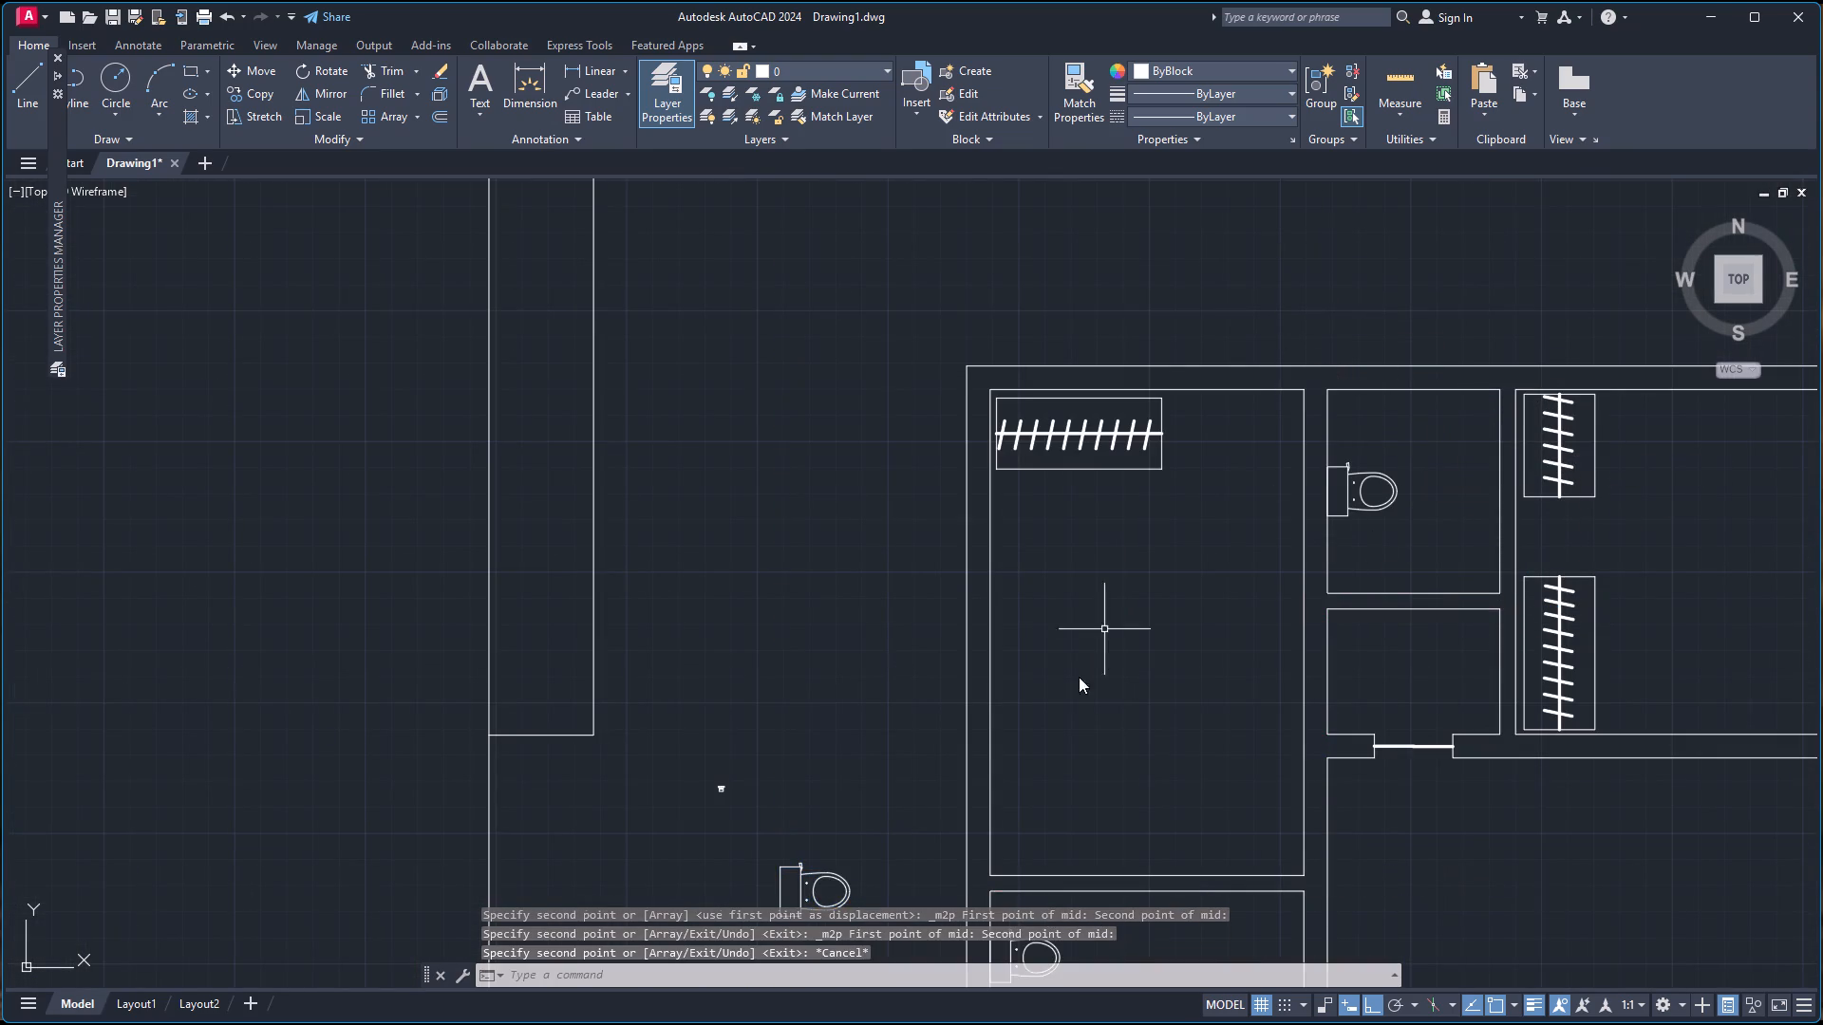
Delete the original toilet-1 block outside the plan's west wall.
scroll(1014, 743, down, 2)
scroll(855, 801, up, 1)
click(869, 796)
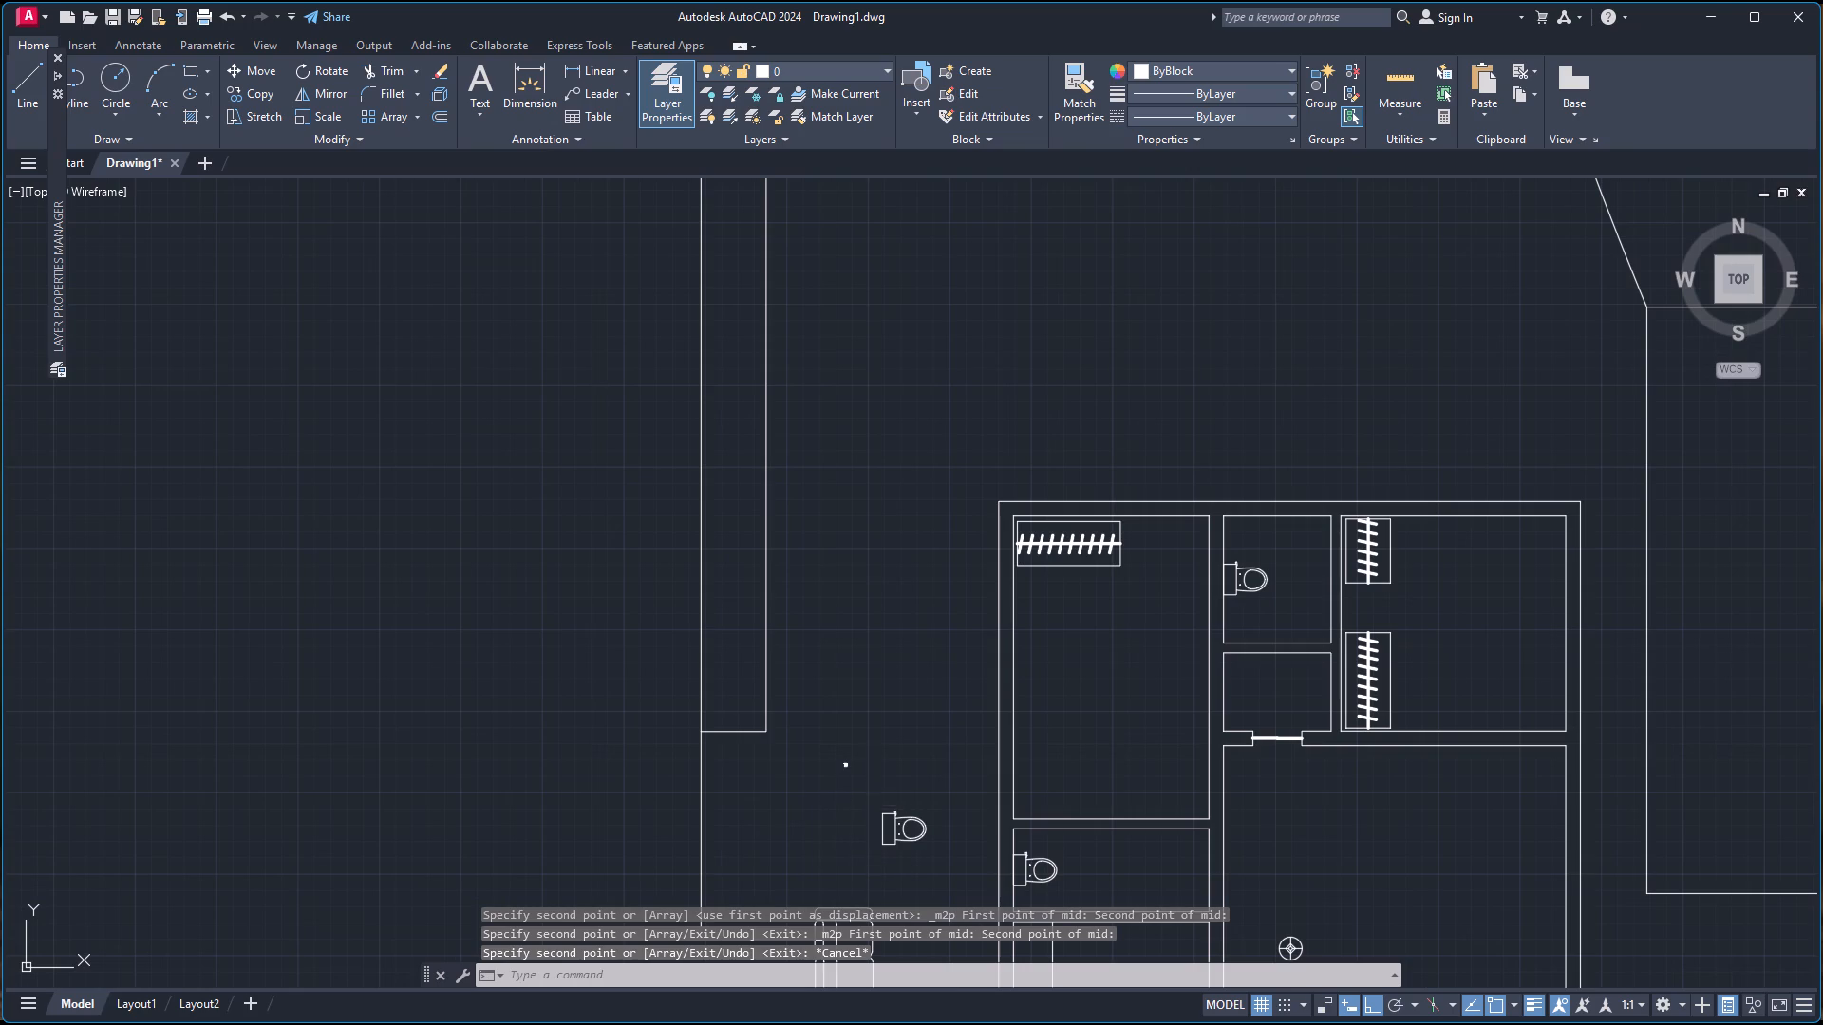
click(935, 867)
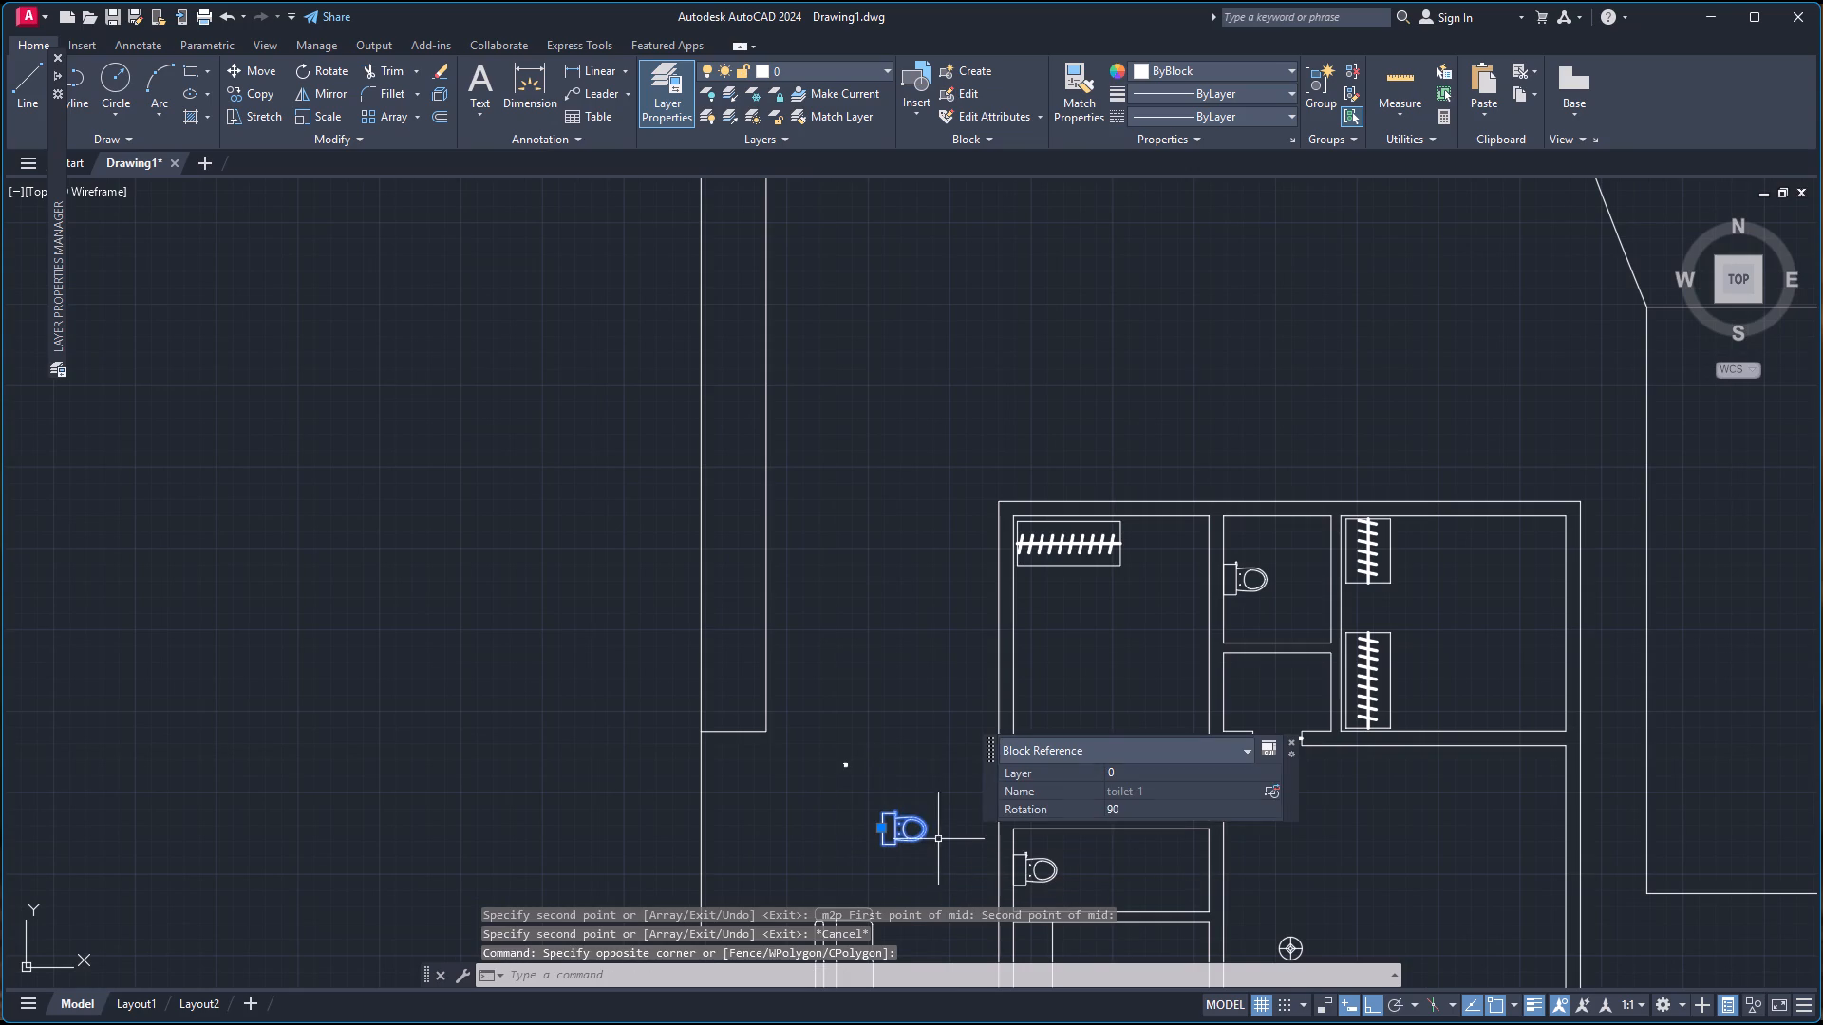
key(Delete)
Scale up the tiny MAT-P13 bed block outside the plan from its headboard's midpoint, with a picked scale distance of about 2'-10".
scroll(908, 762, up, 3)
scroll(744, 738, up, 3)
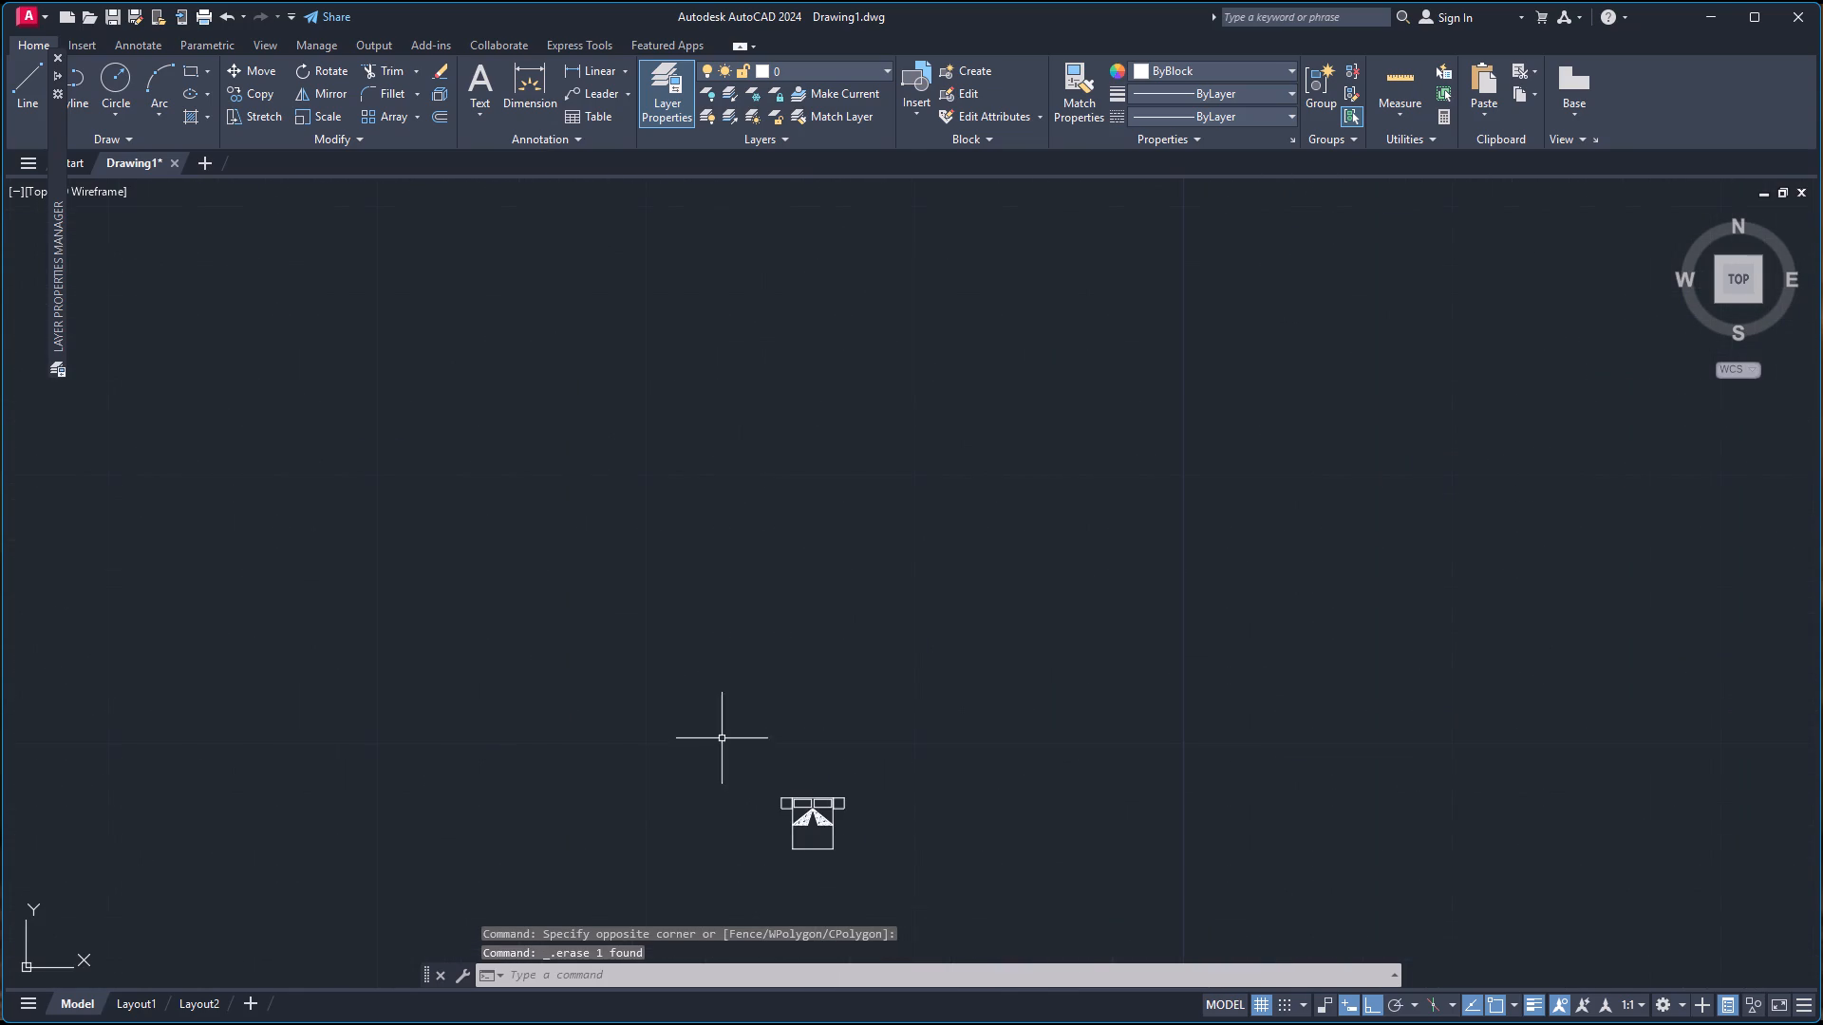
click(754, 765)
click(891, 894)
key(s)
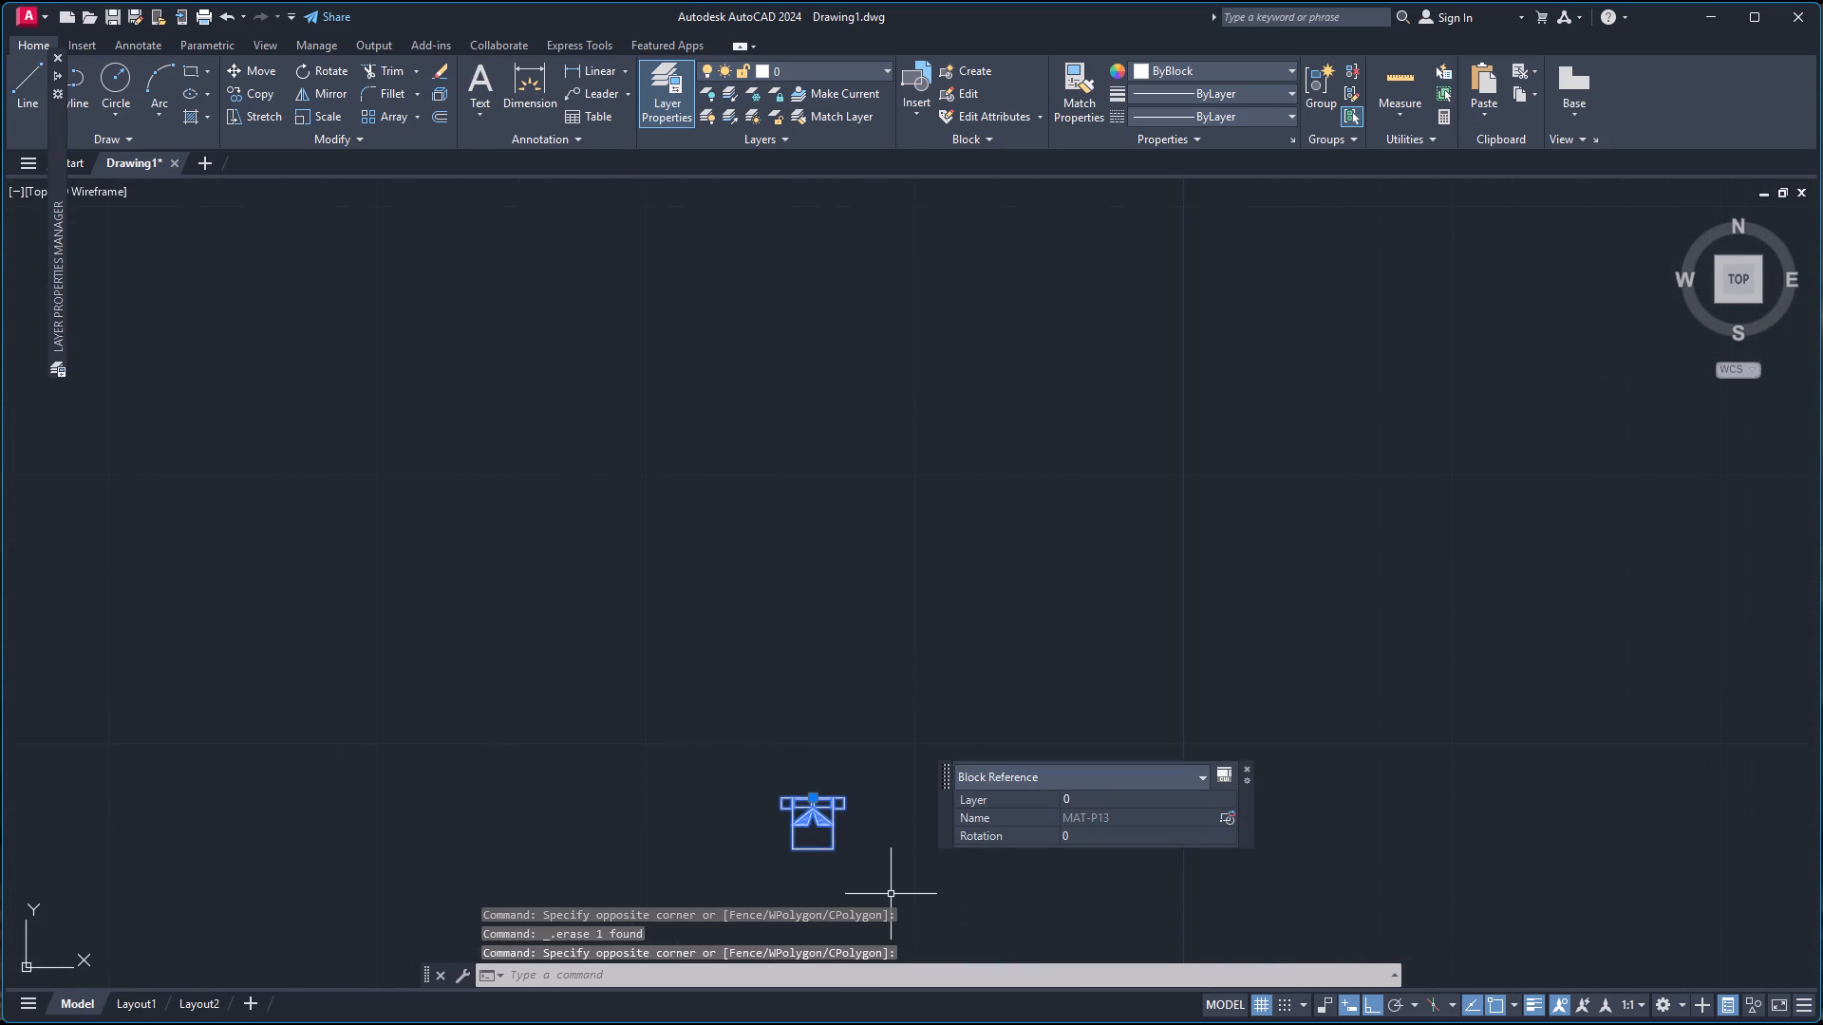
key(c)
key(Return)
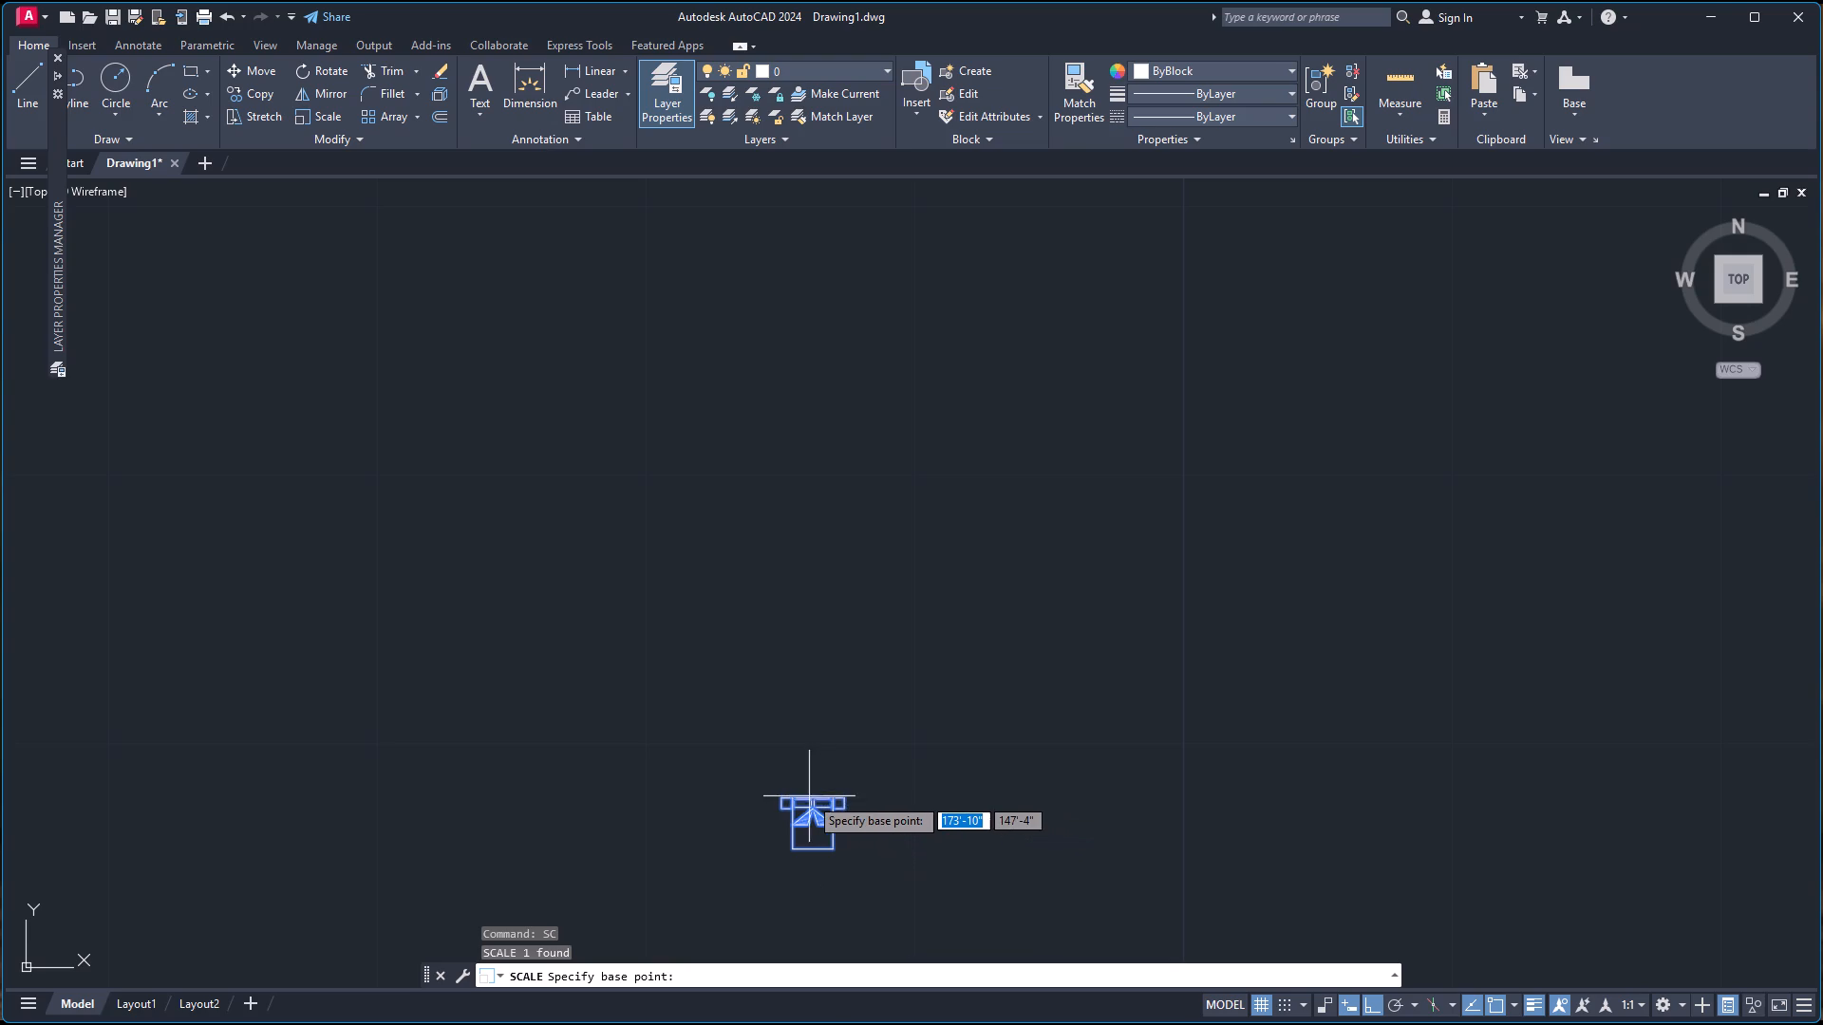
click(811, 796)
scroll(883, 738, down, 6)
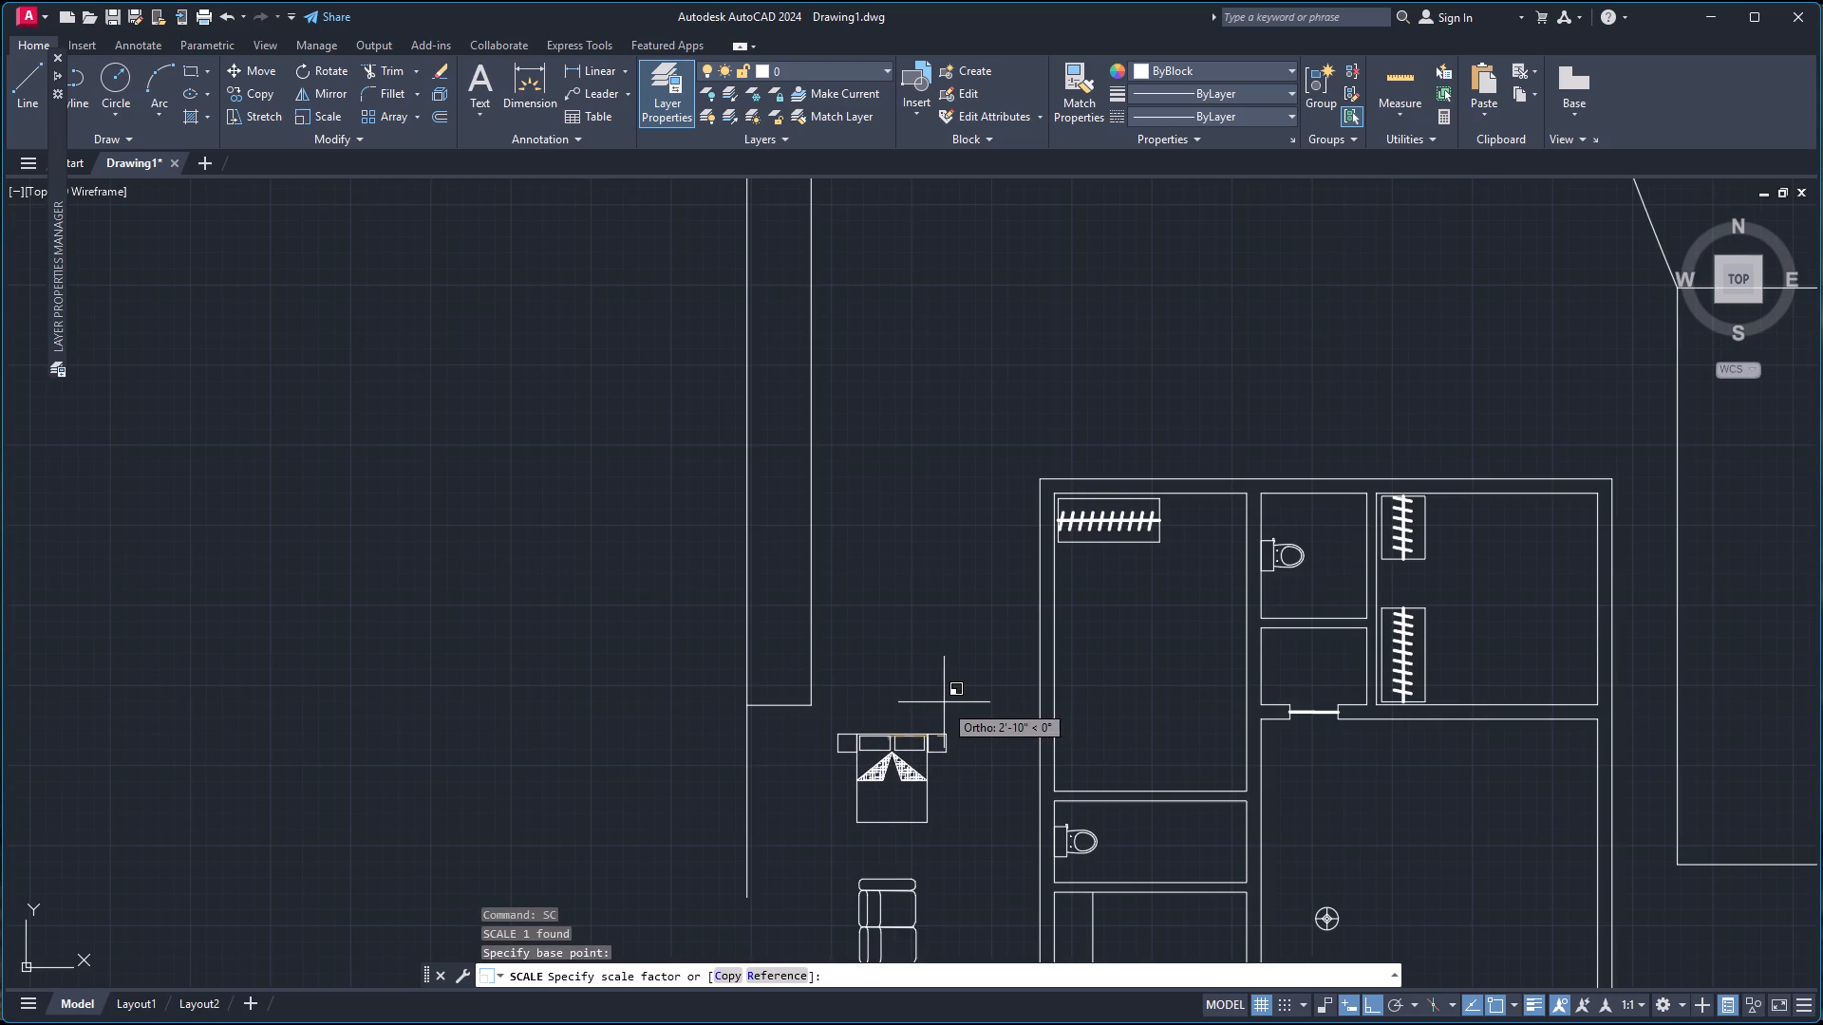
click(947, 700)
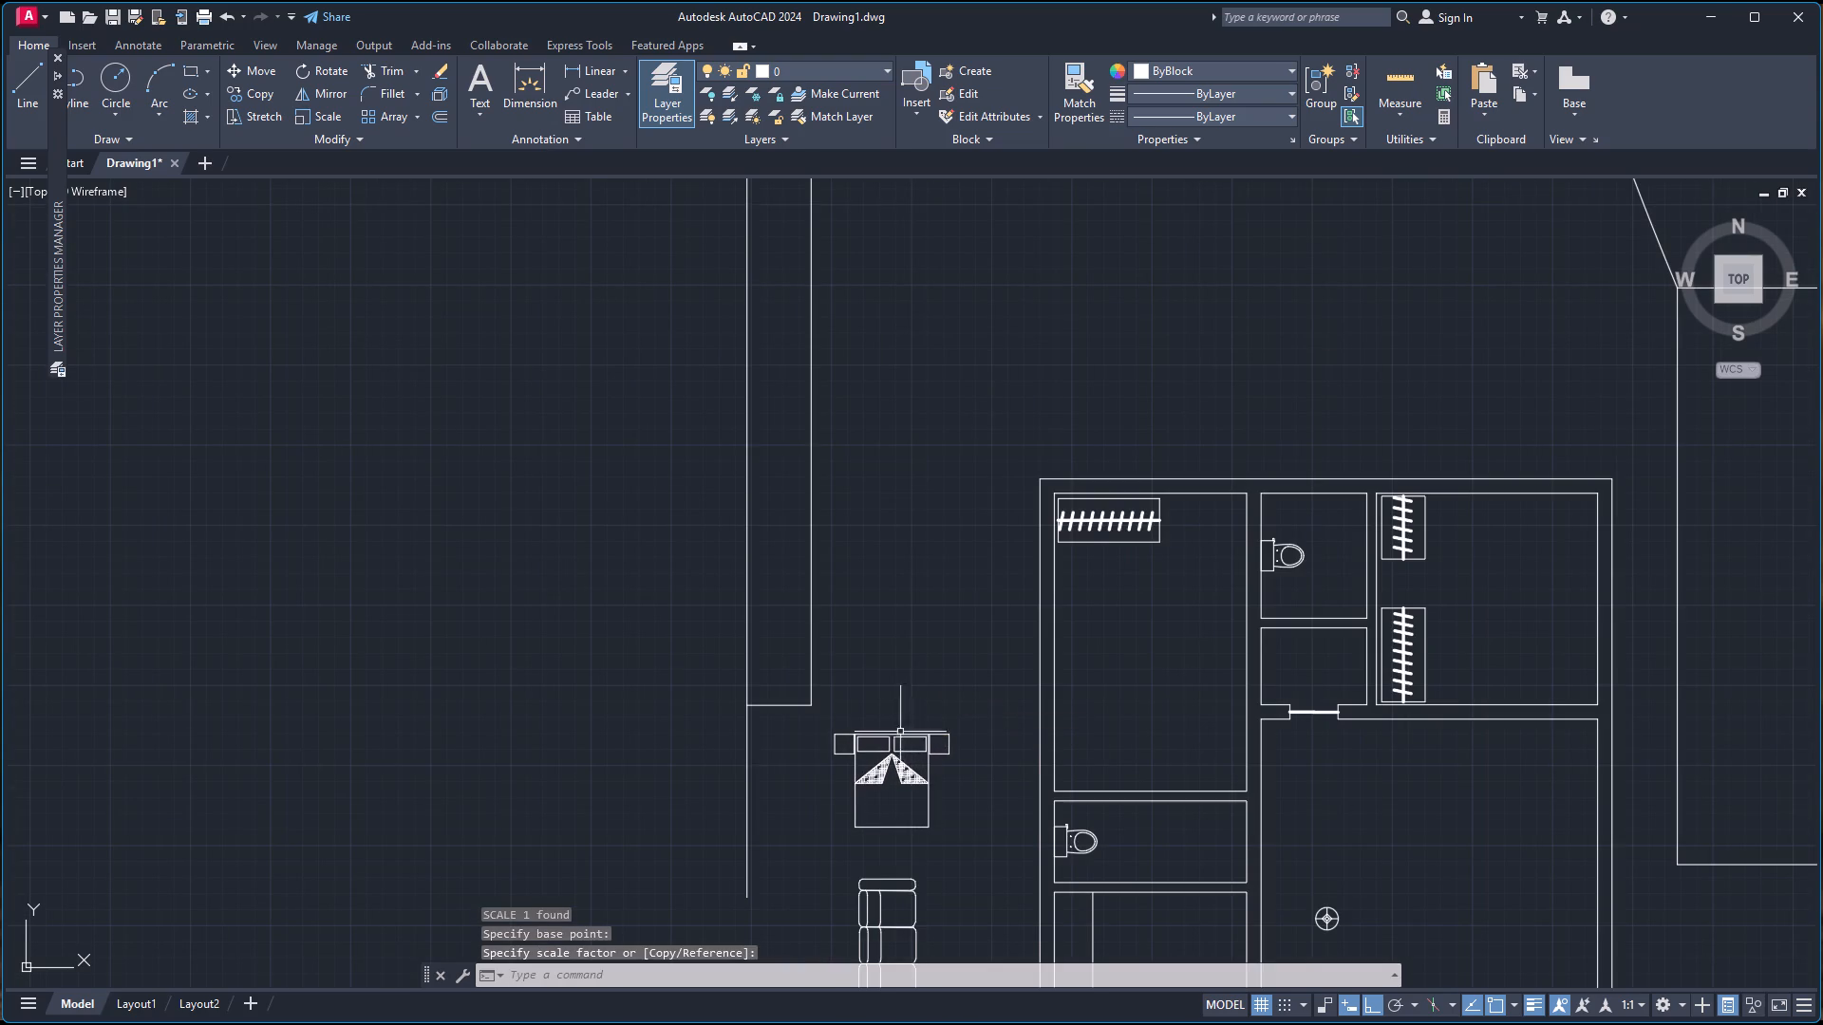
Copy the MAT-P13 bed from its headboard's midpoint to midway between the top wall corners of the upper-right bedroom.
click(898, 737)
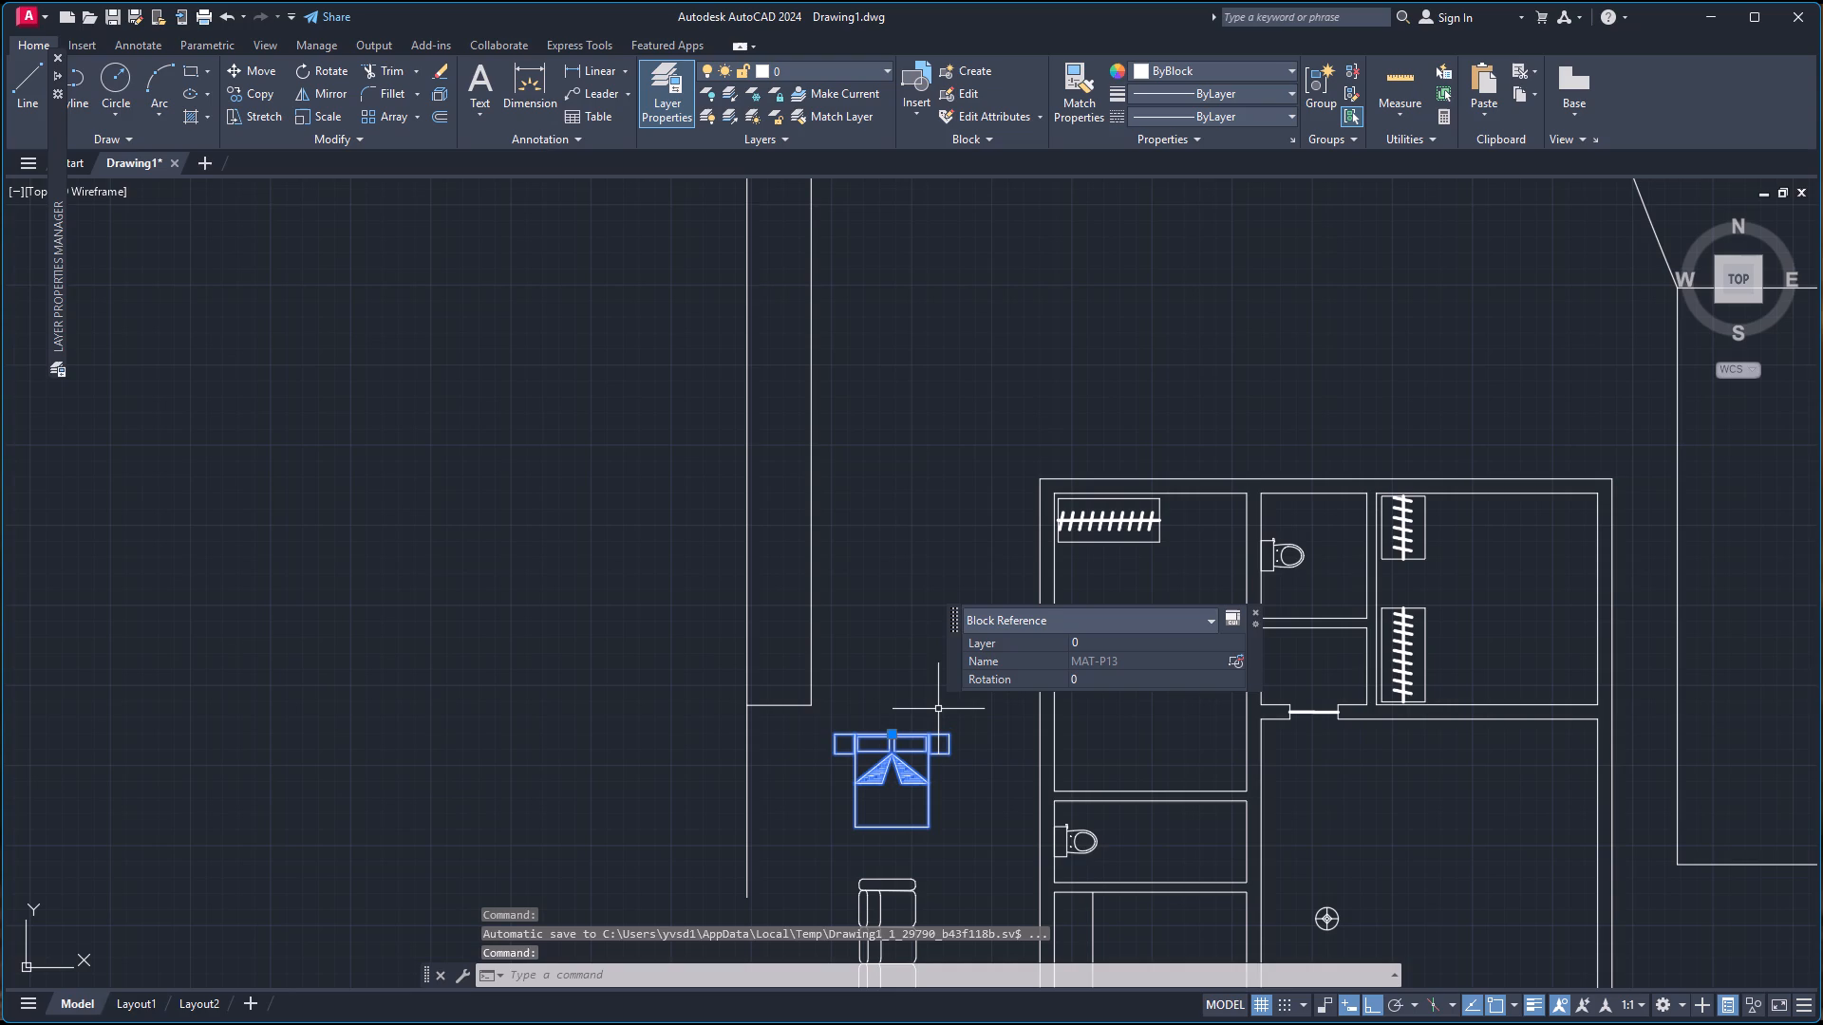
click(889, 733)
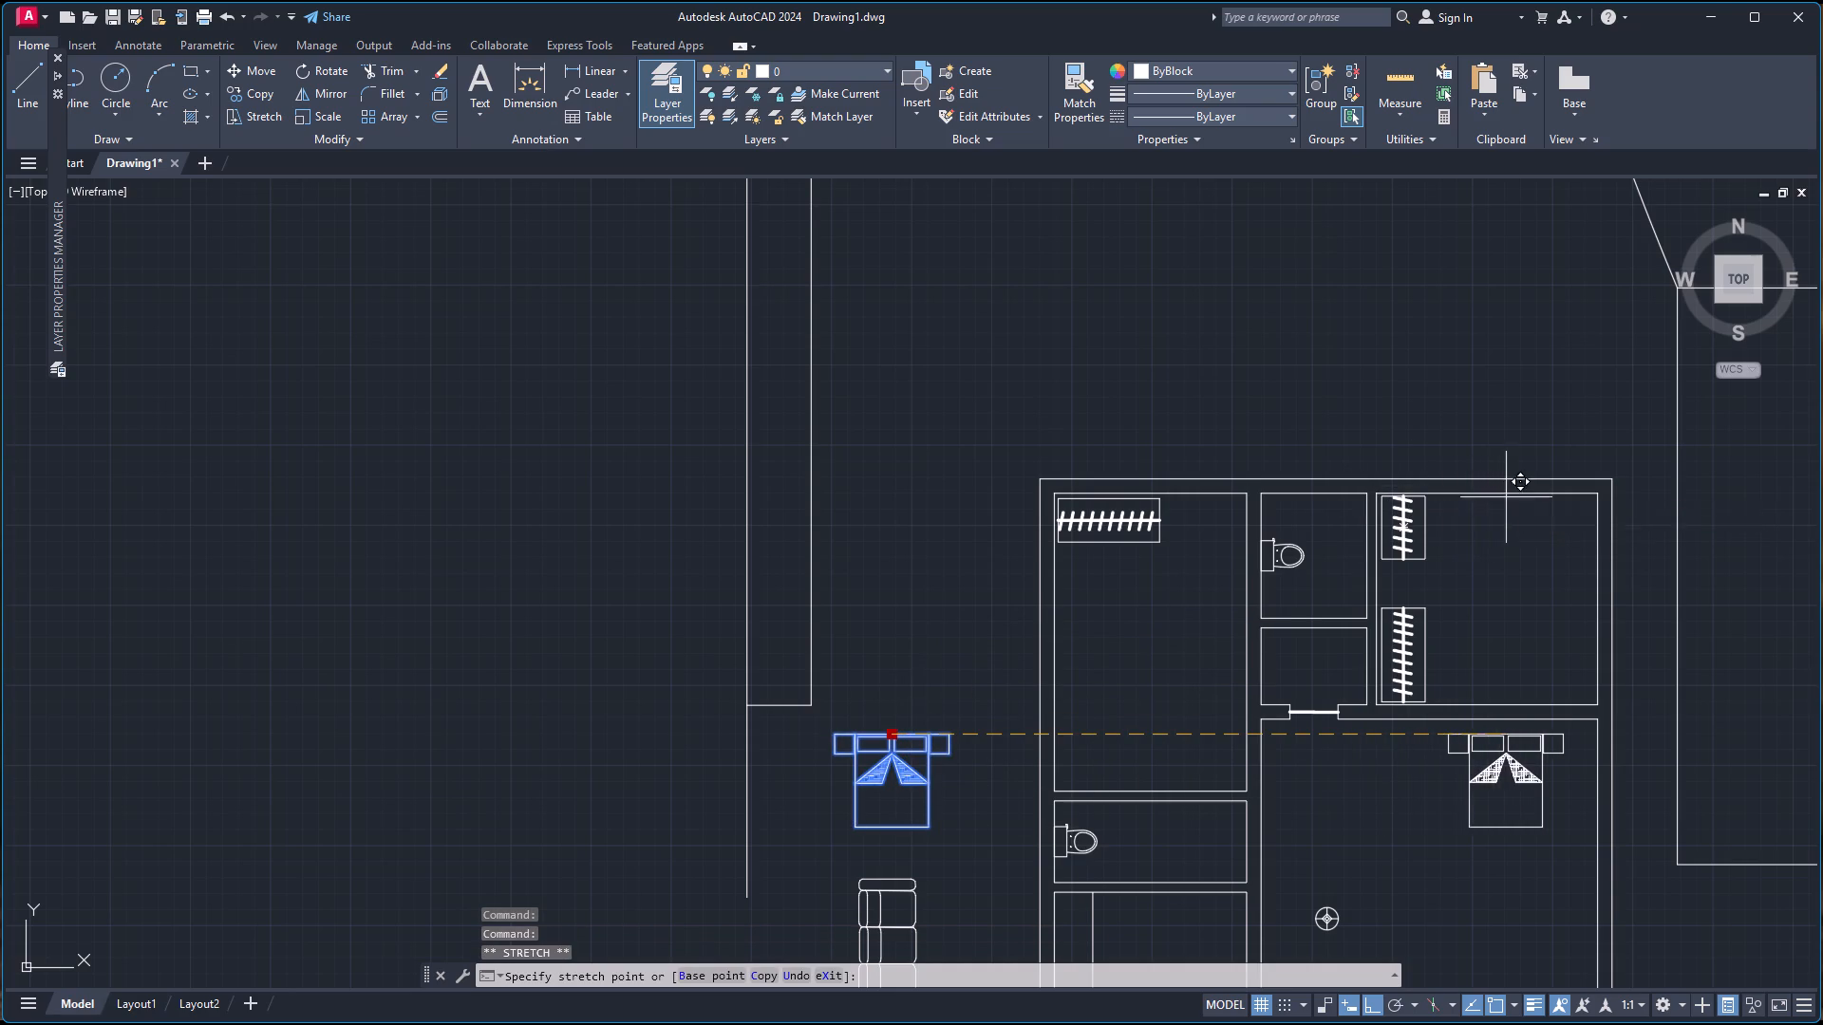
key(Escape)
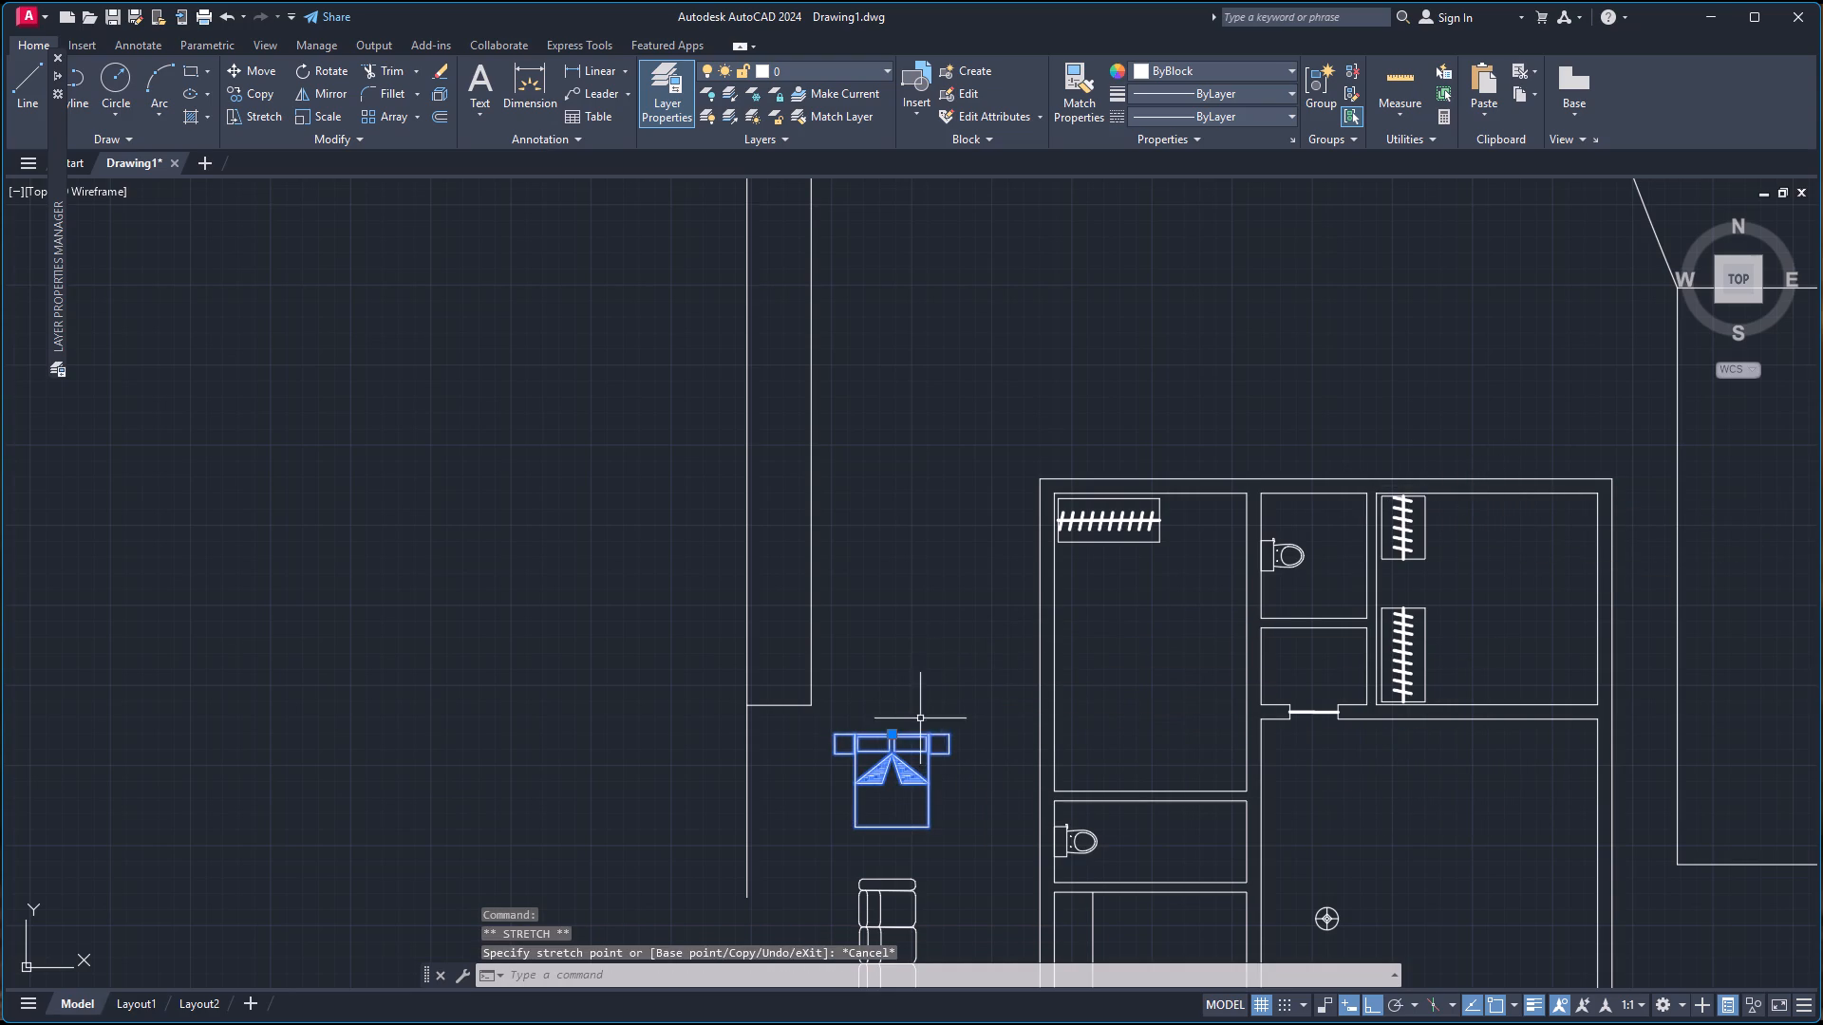
key(c)
key(o)
key(Return)
click(890, 729)
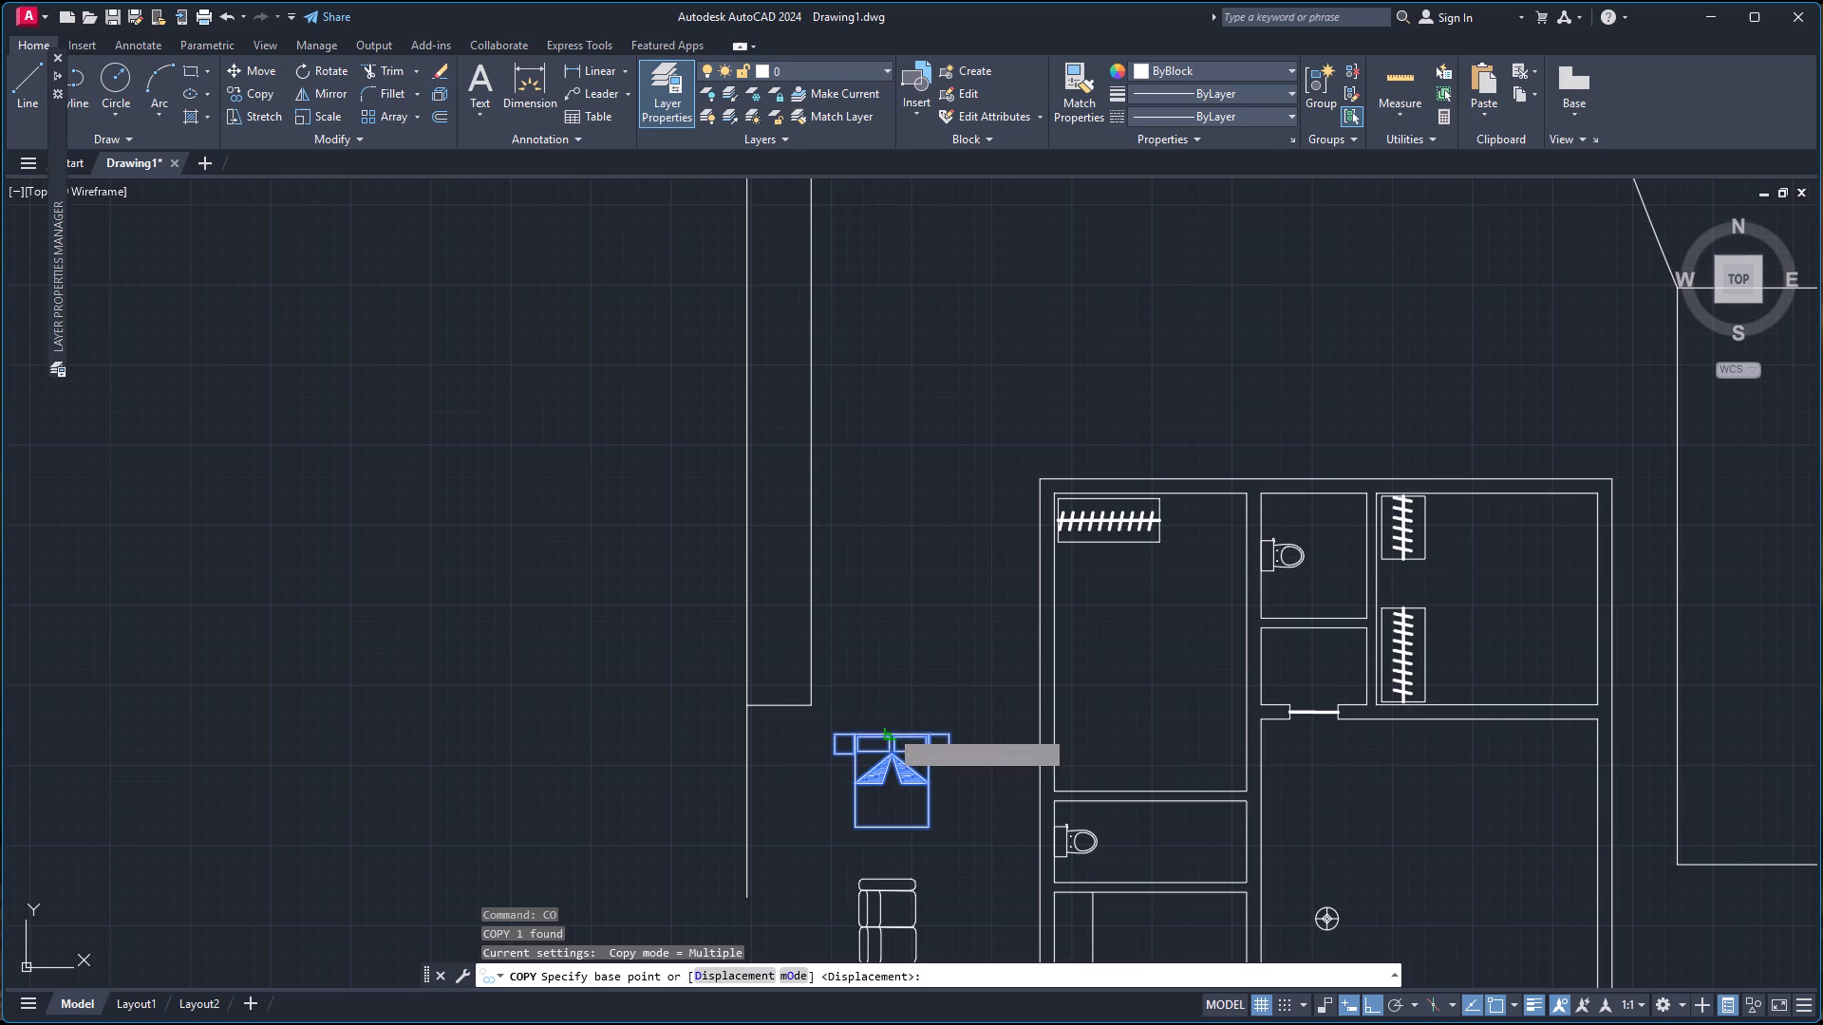
right_click(1481, 550)
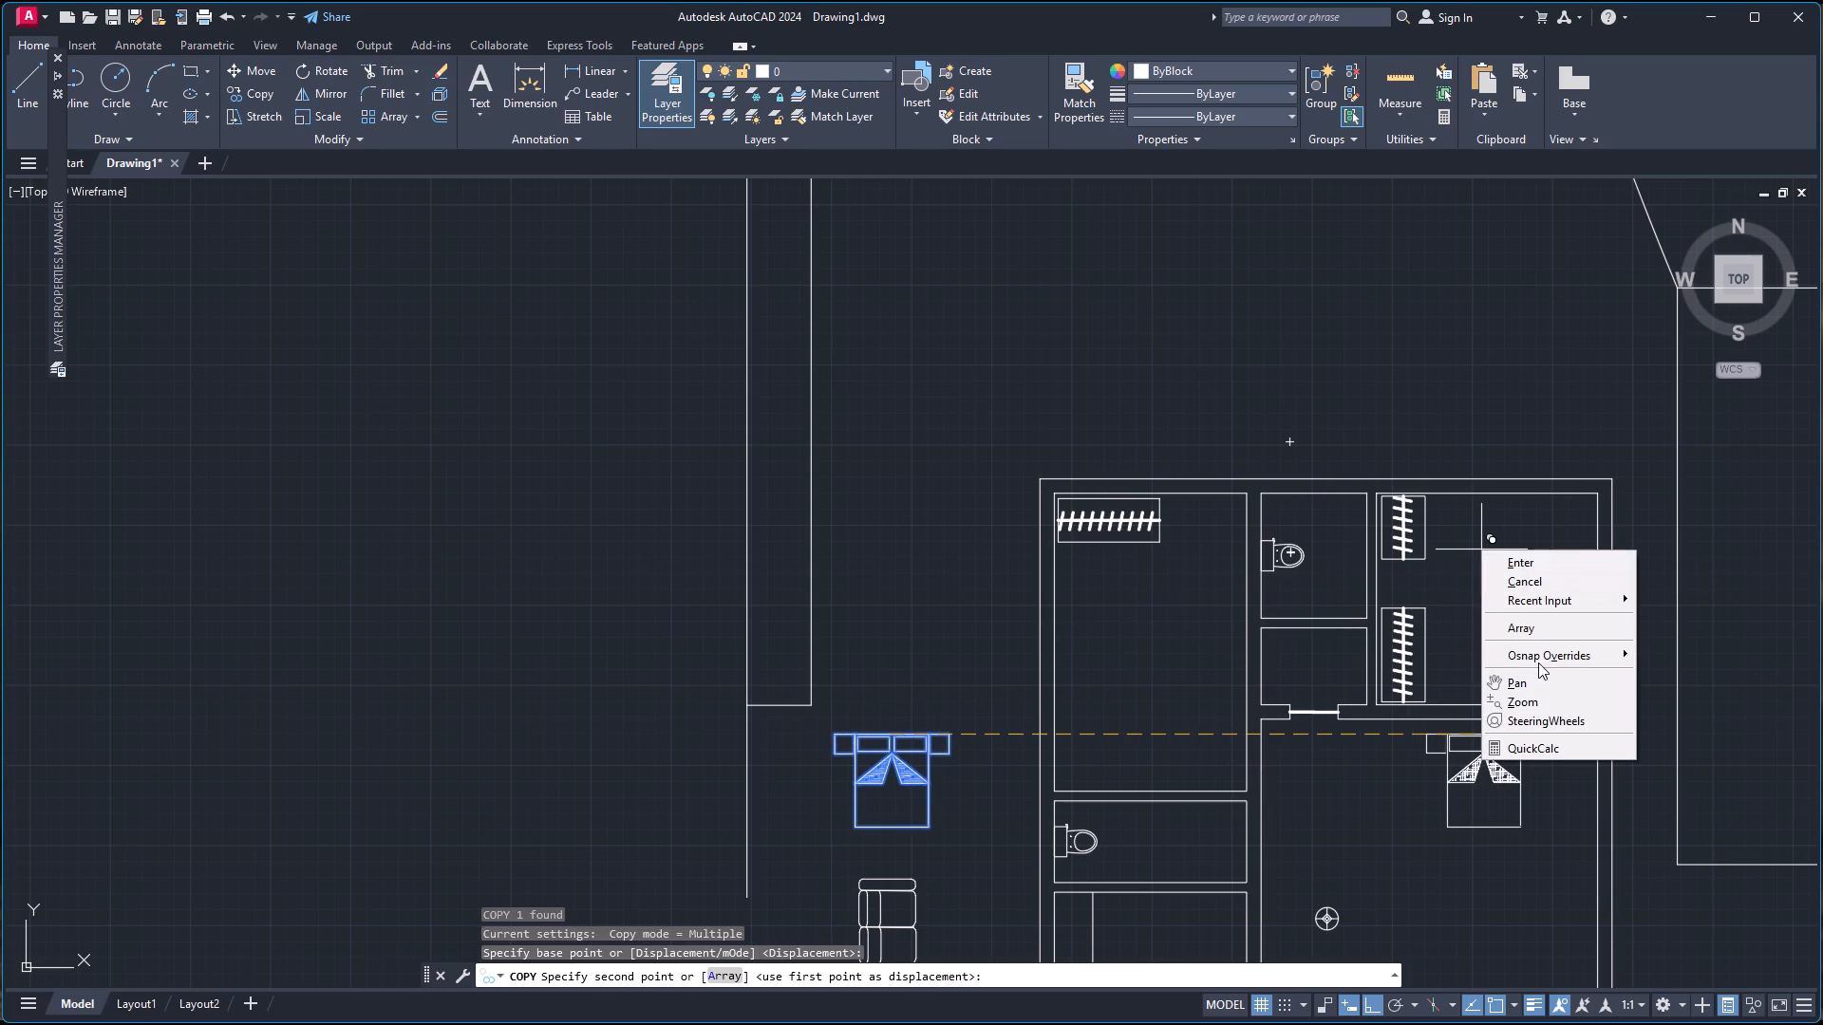
click(1538, 662)
click(1704, 273)
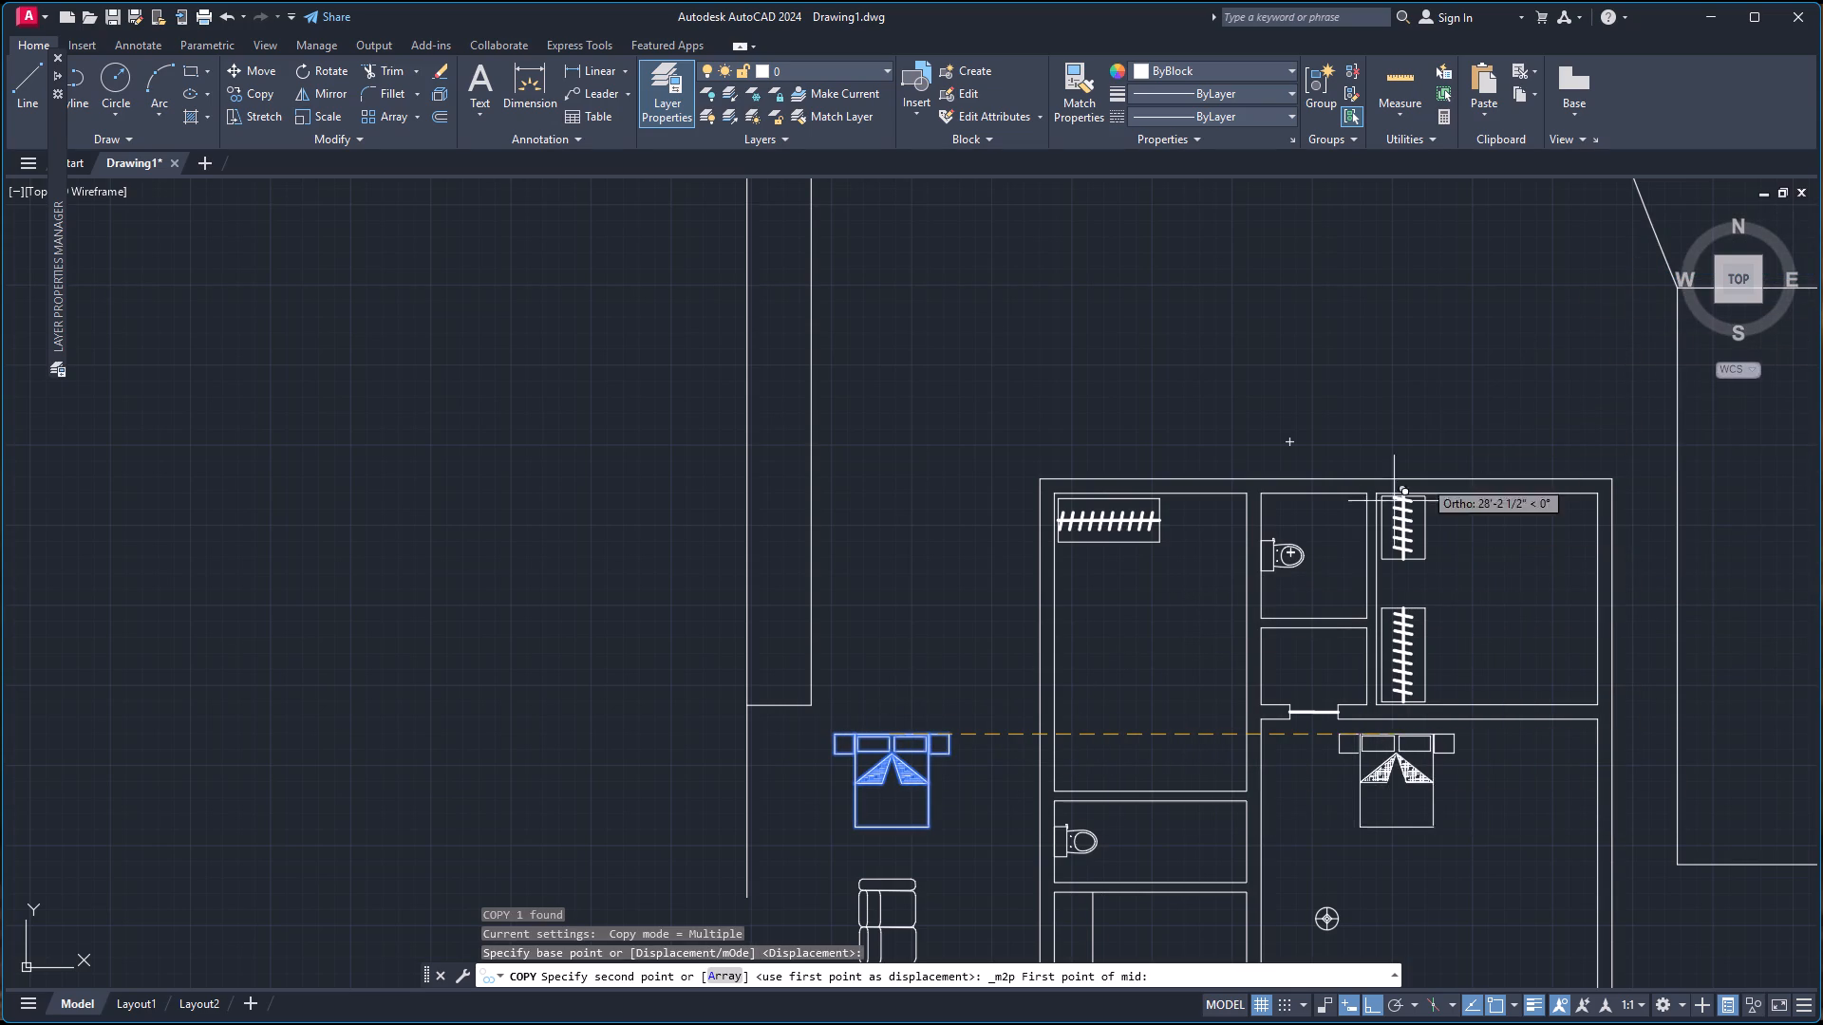
click(1373, 494)
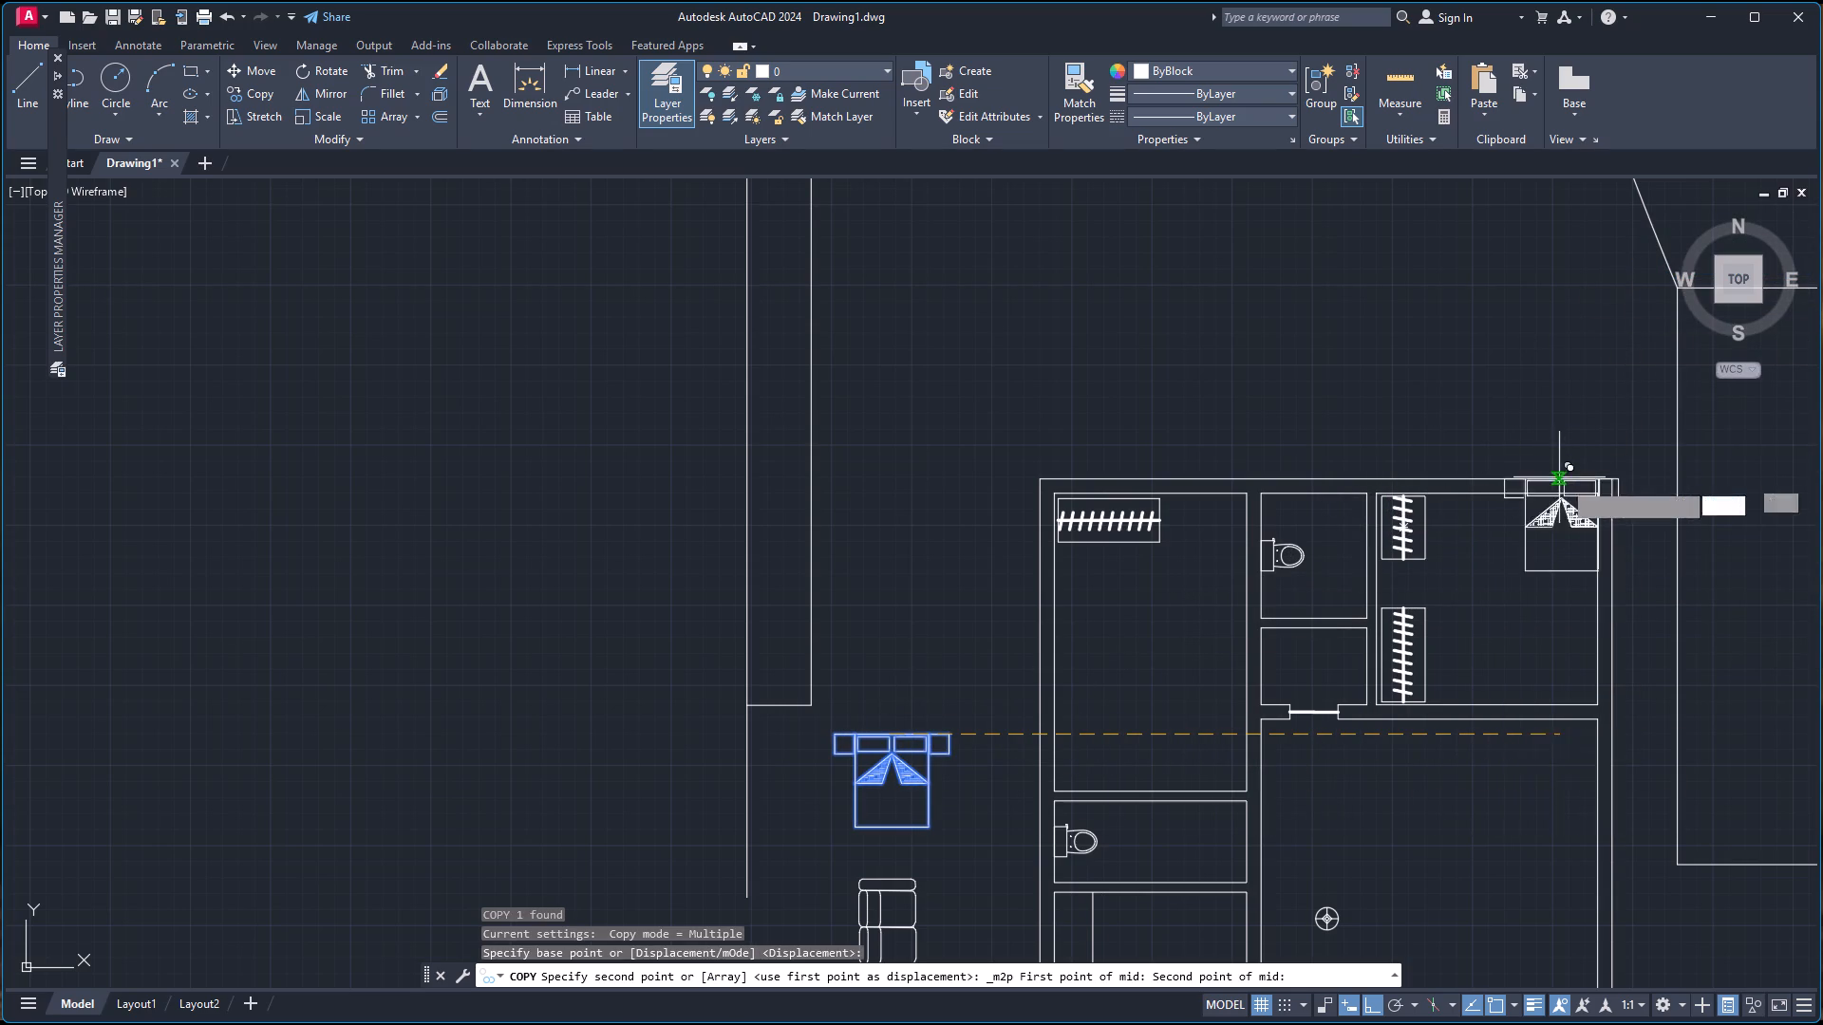
click(1595, 493)
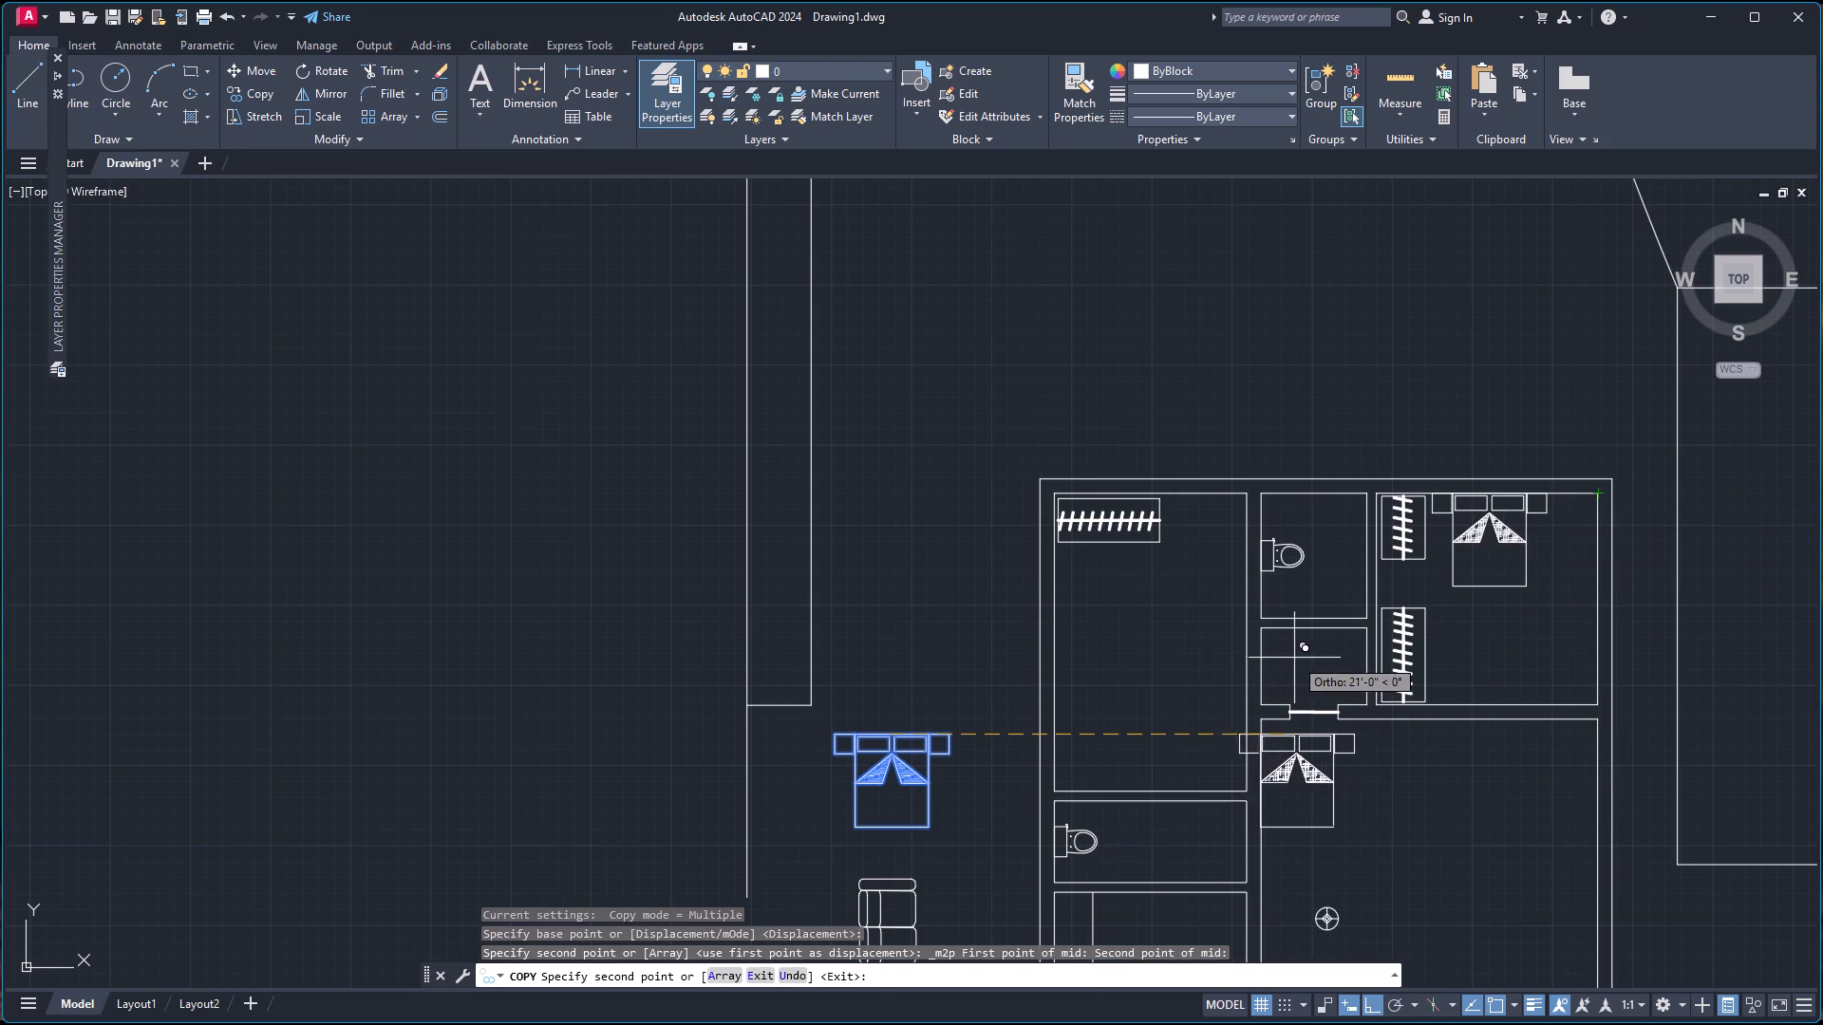
key(Escape)
Move the MAT-P13 bed in the upper-right bedroom about 2'-7 1/2" east along the top wall, so its nightstand meets the east wall.
click(1488, 498)
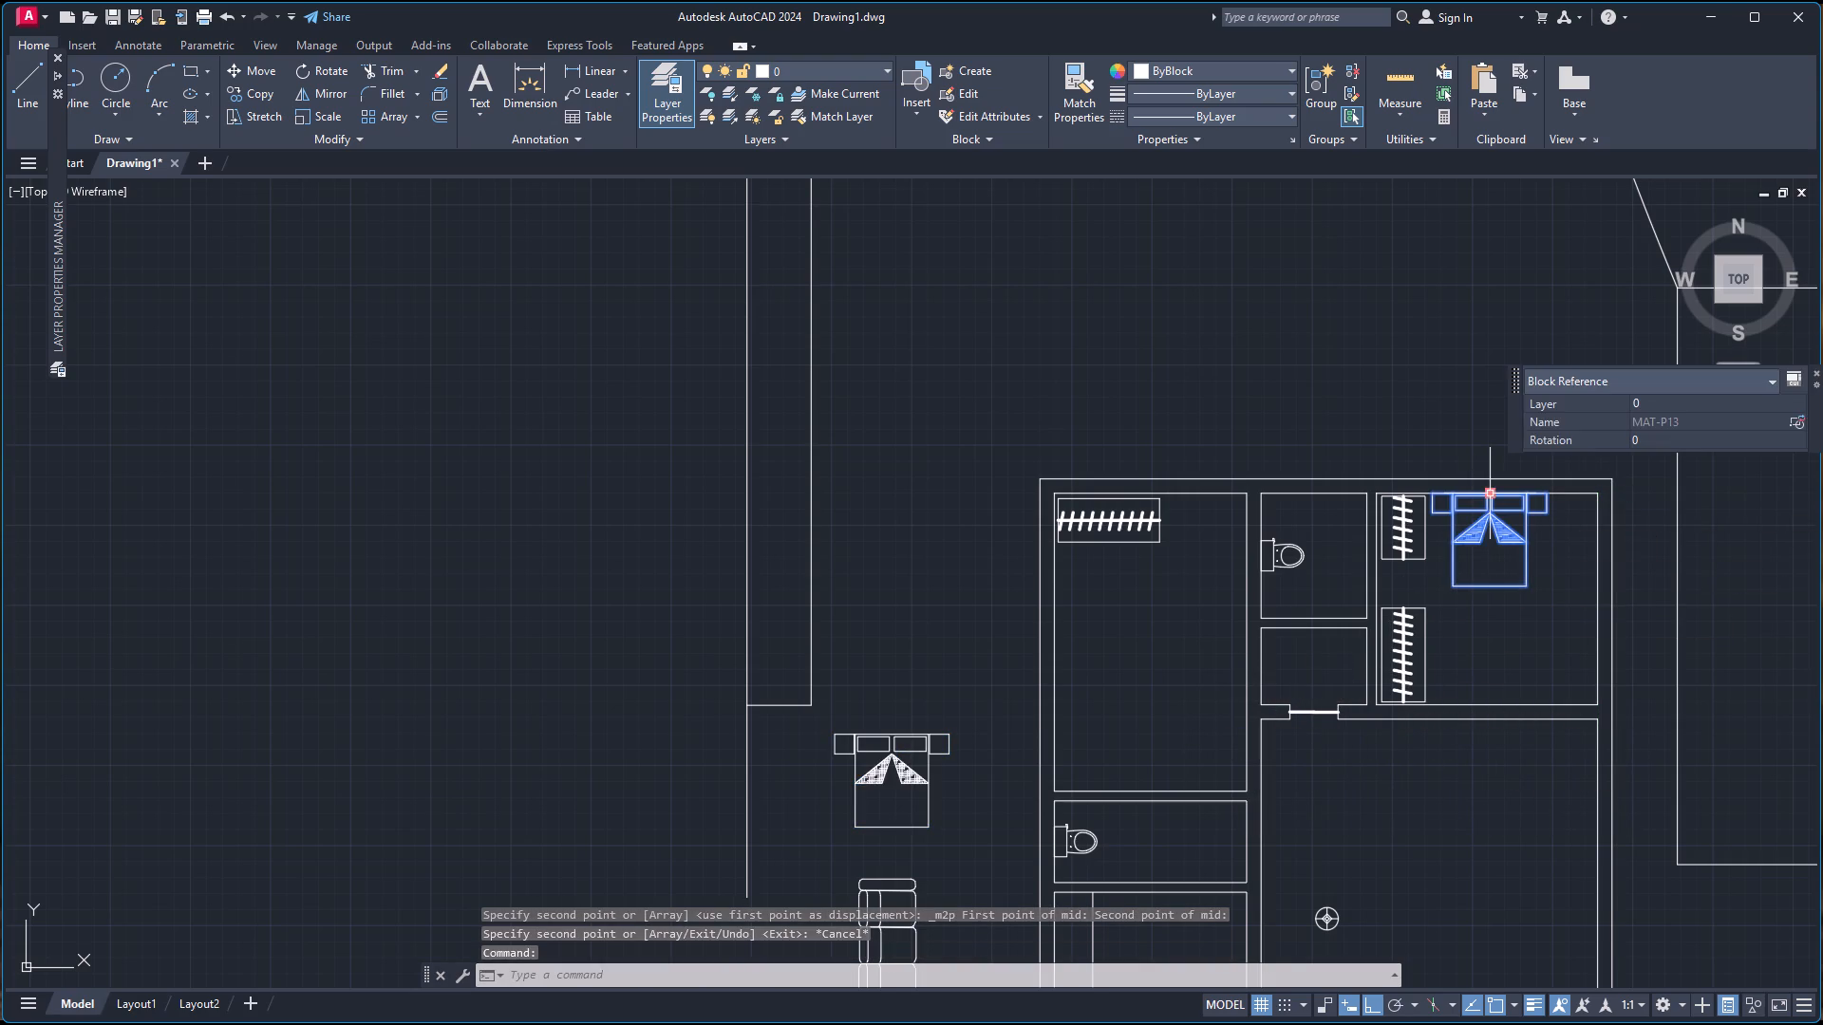
click(1492, 498)
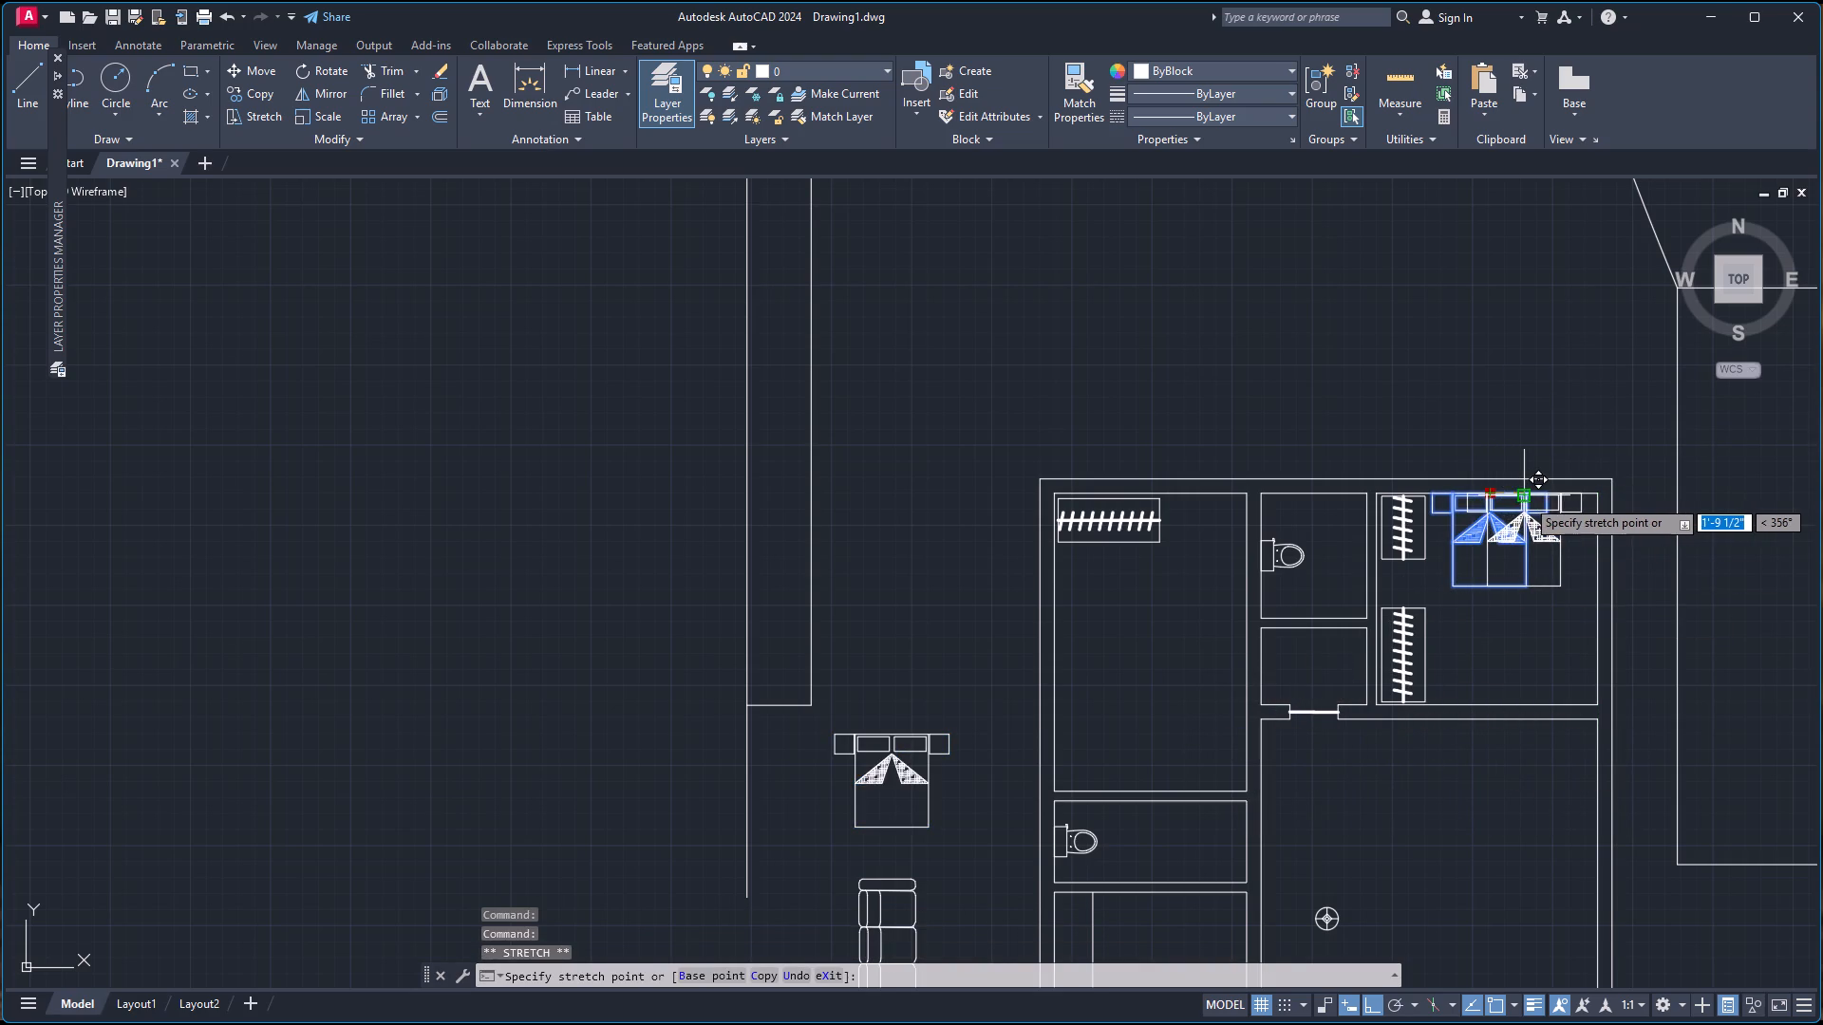
scroll(1543, 498, up, 1)
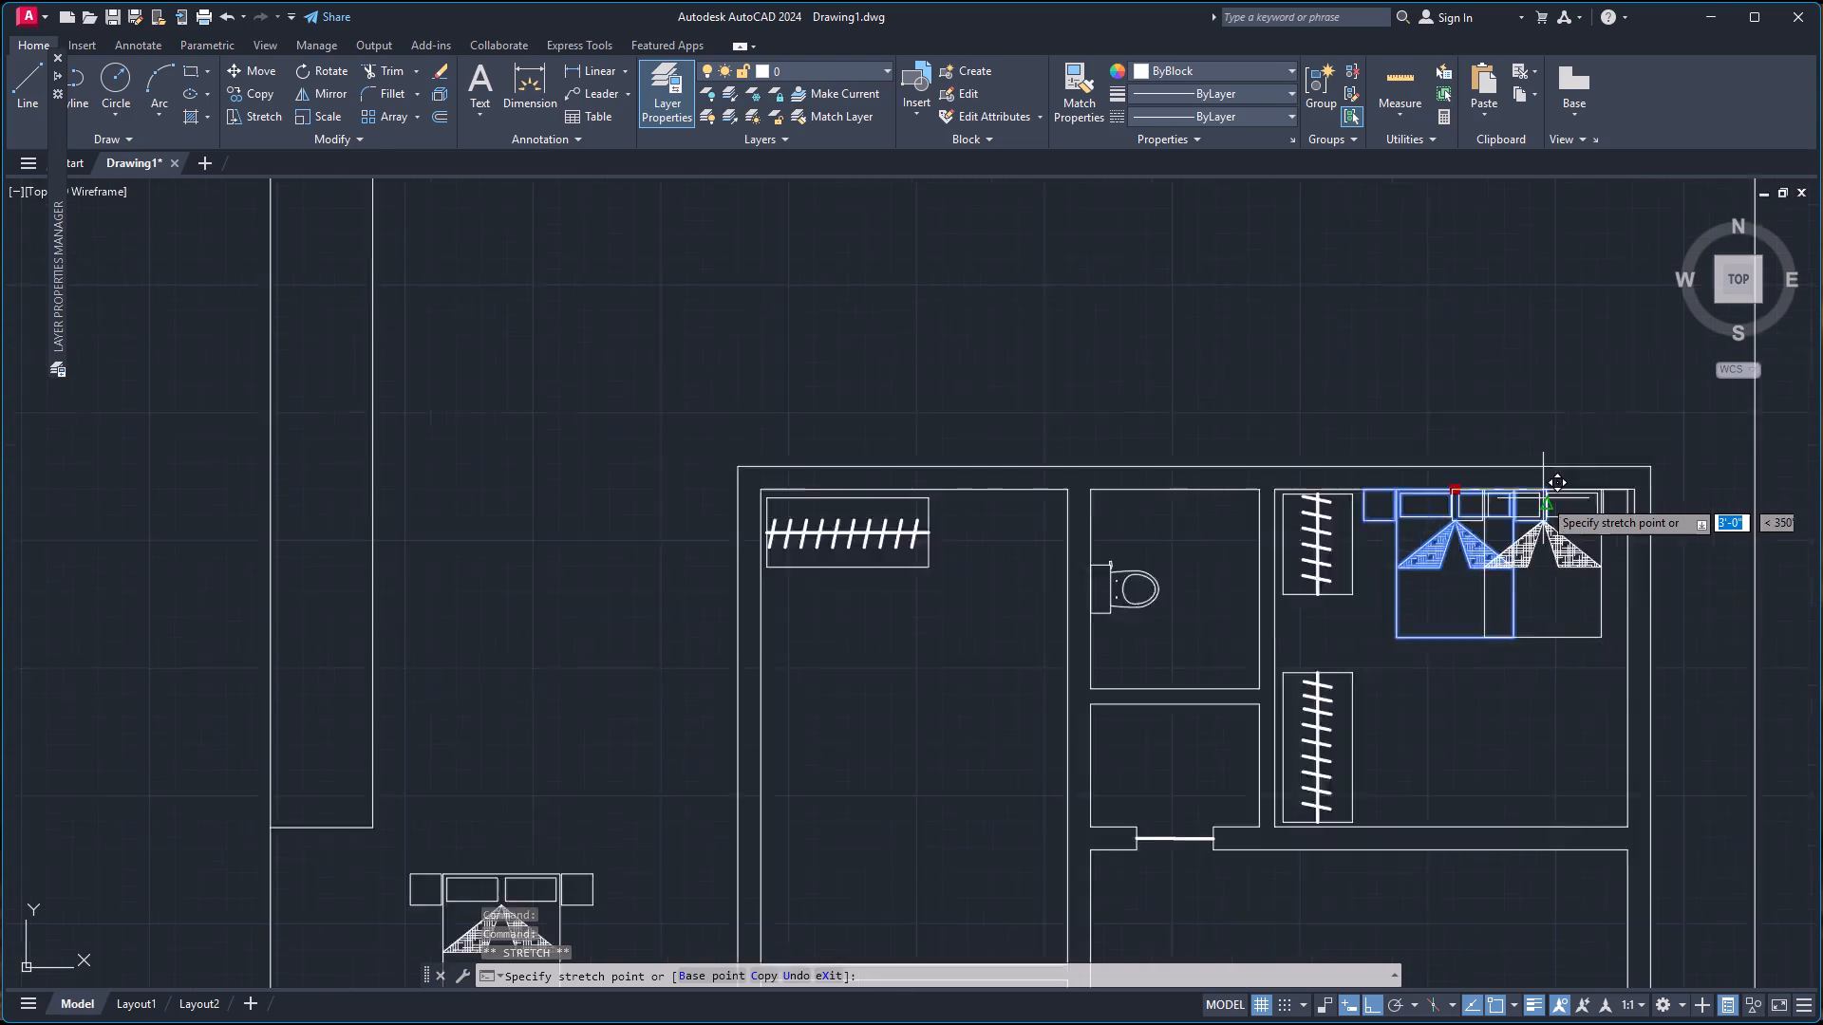
scroll(1543, 498, up, 2)
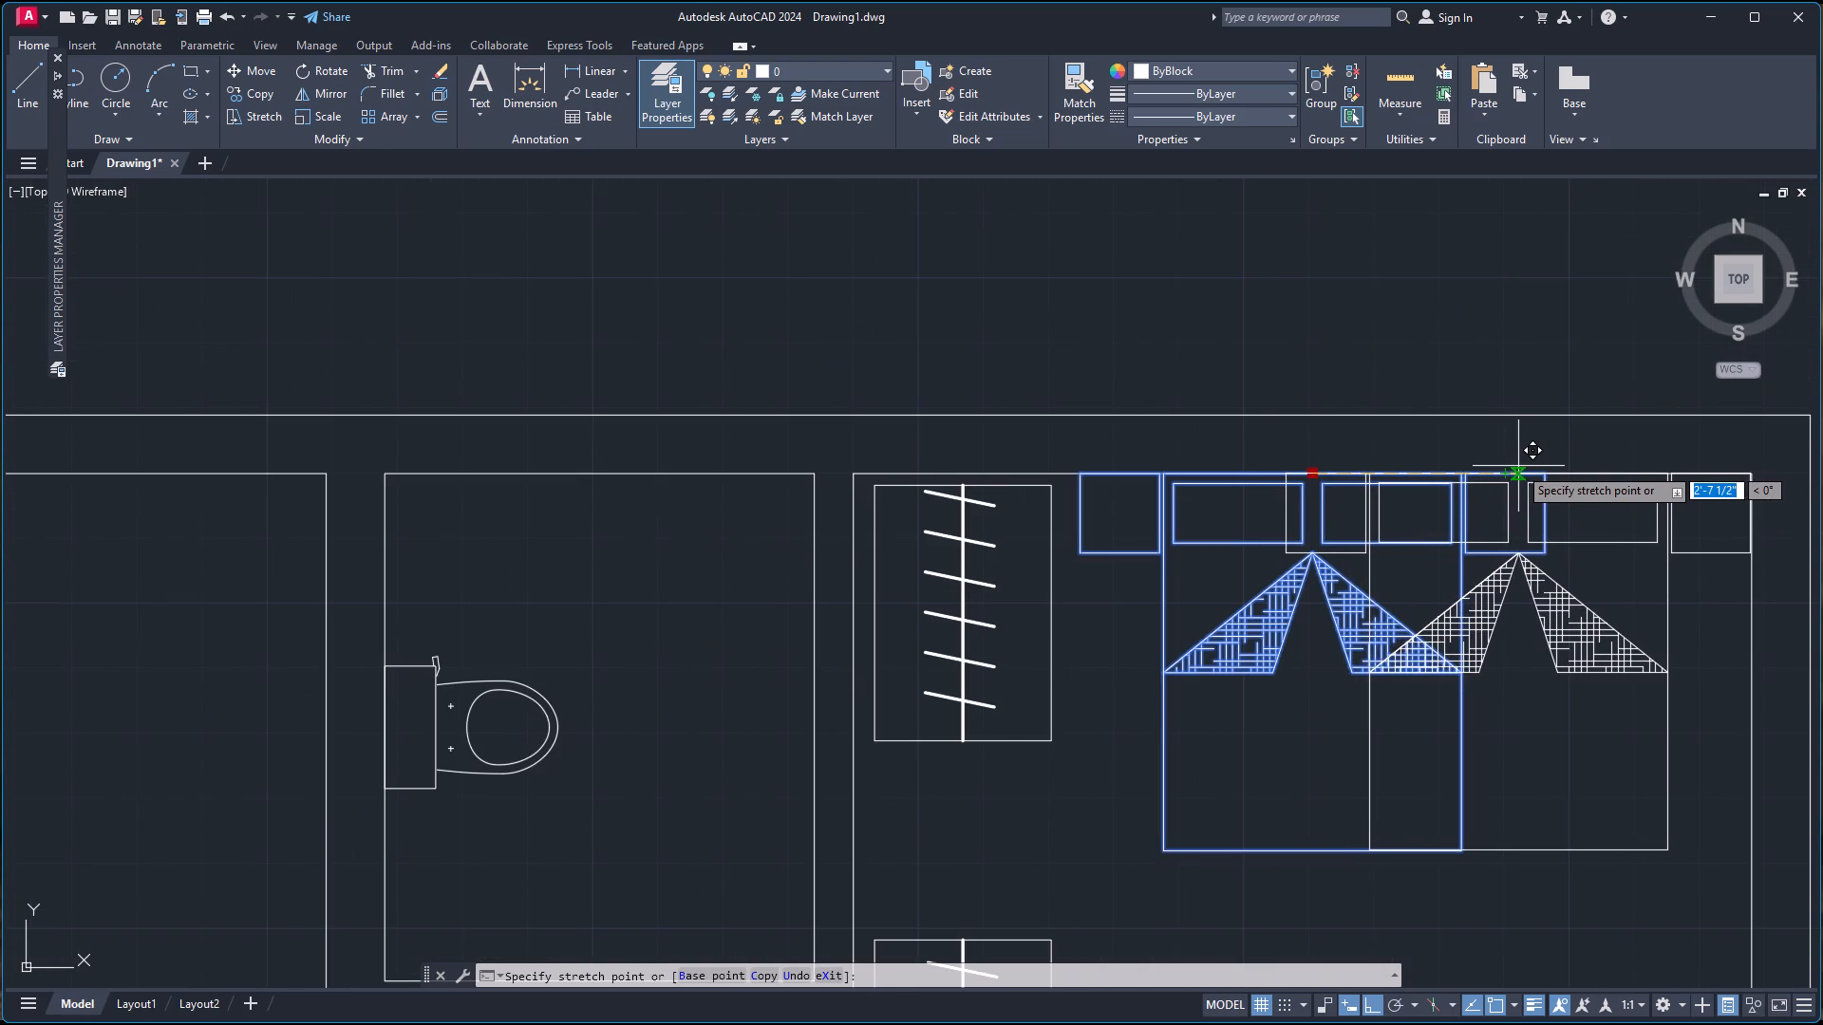
click(1518, 466)
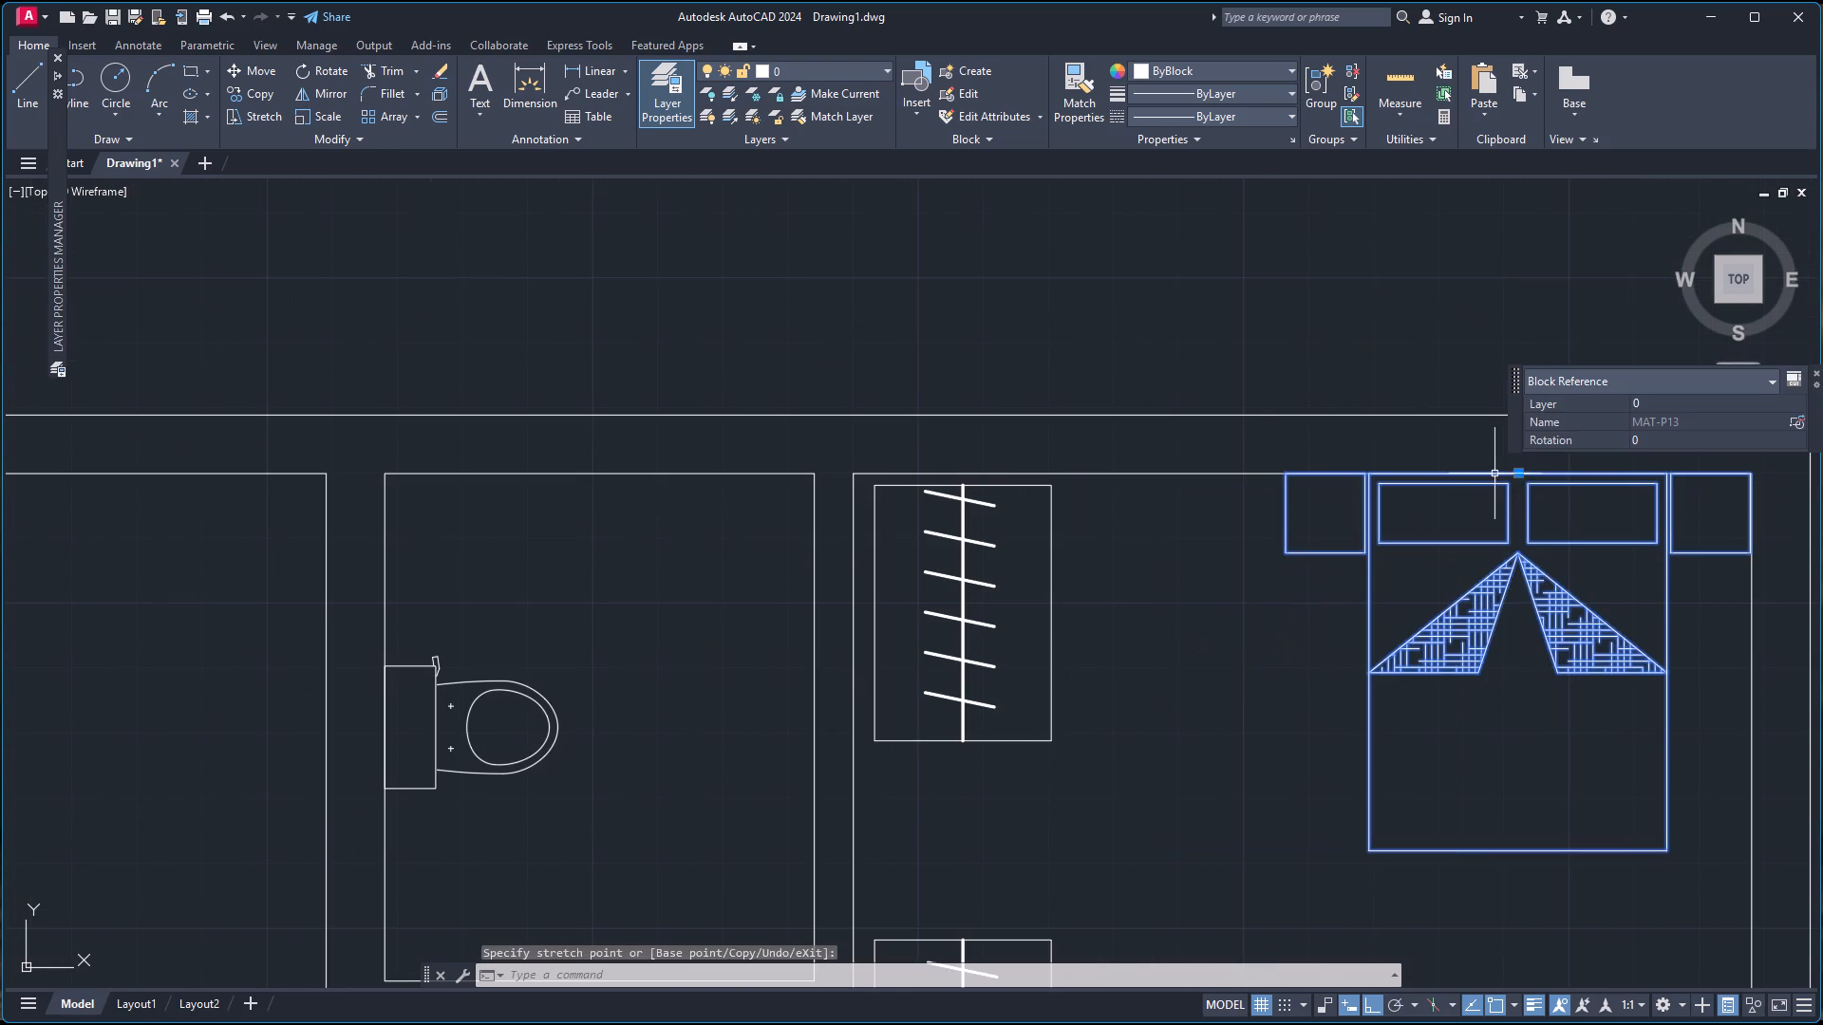
key(Escape)
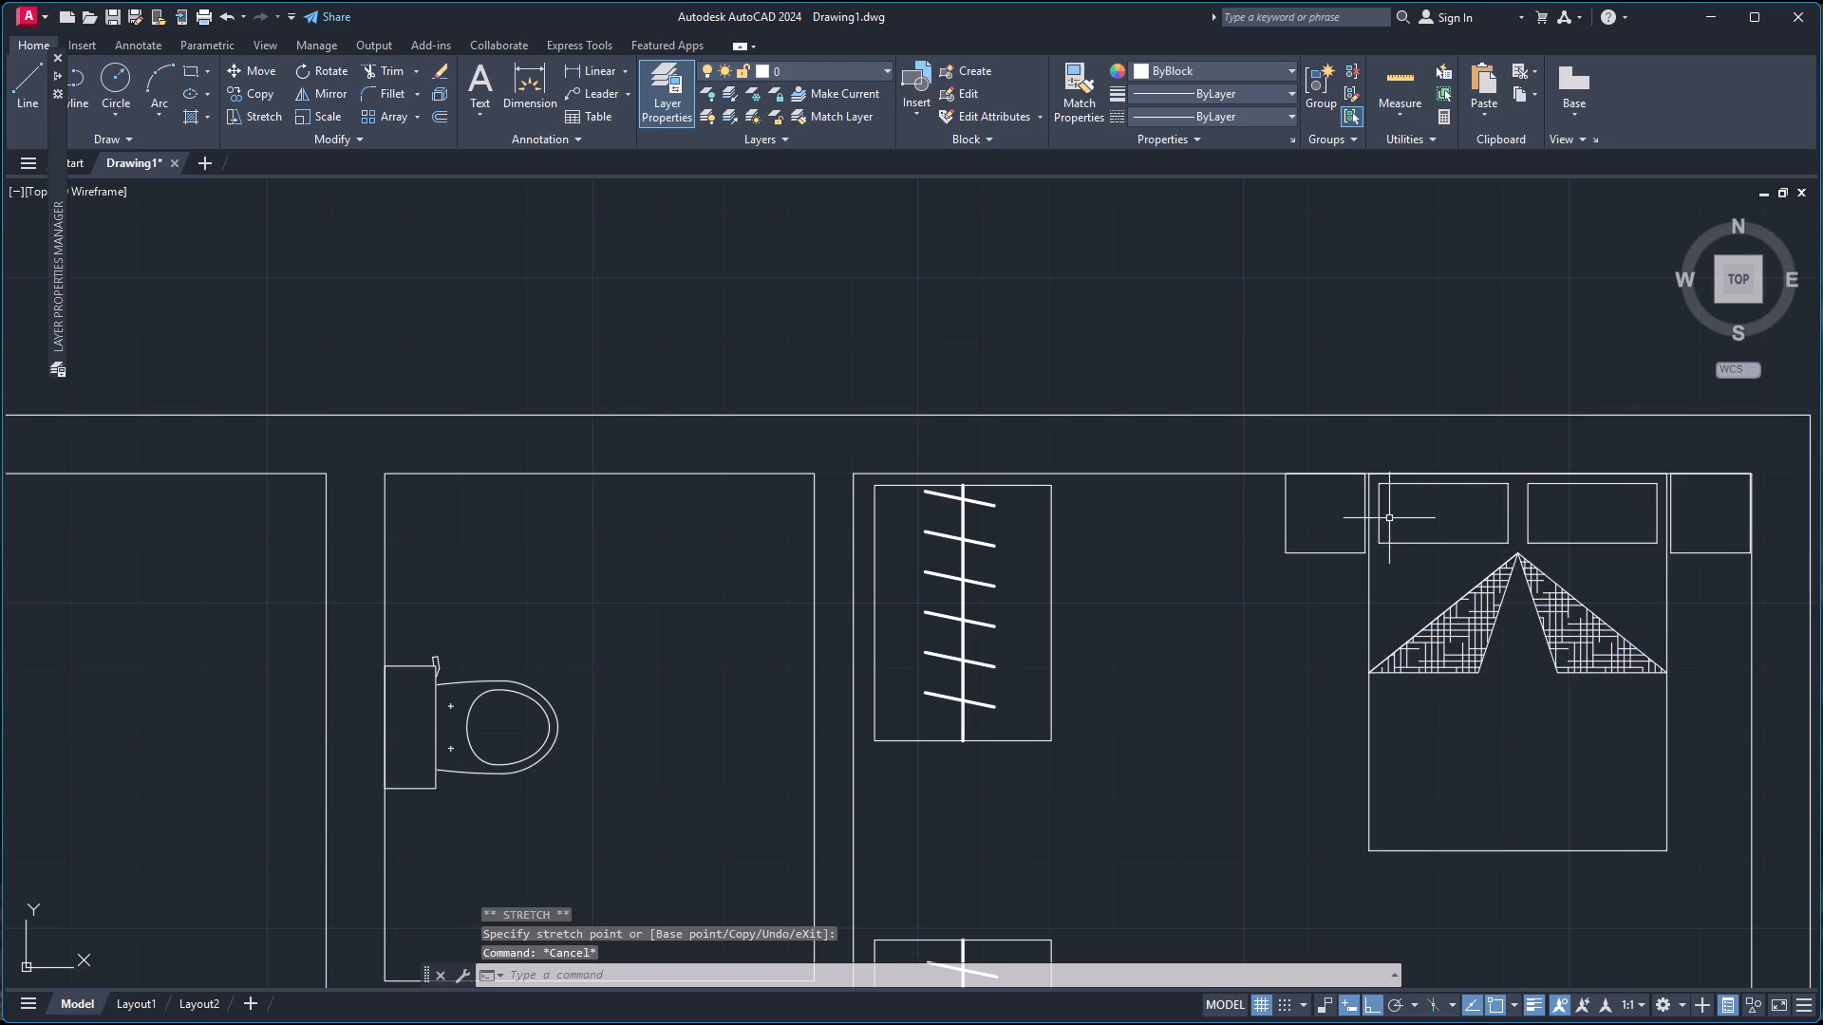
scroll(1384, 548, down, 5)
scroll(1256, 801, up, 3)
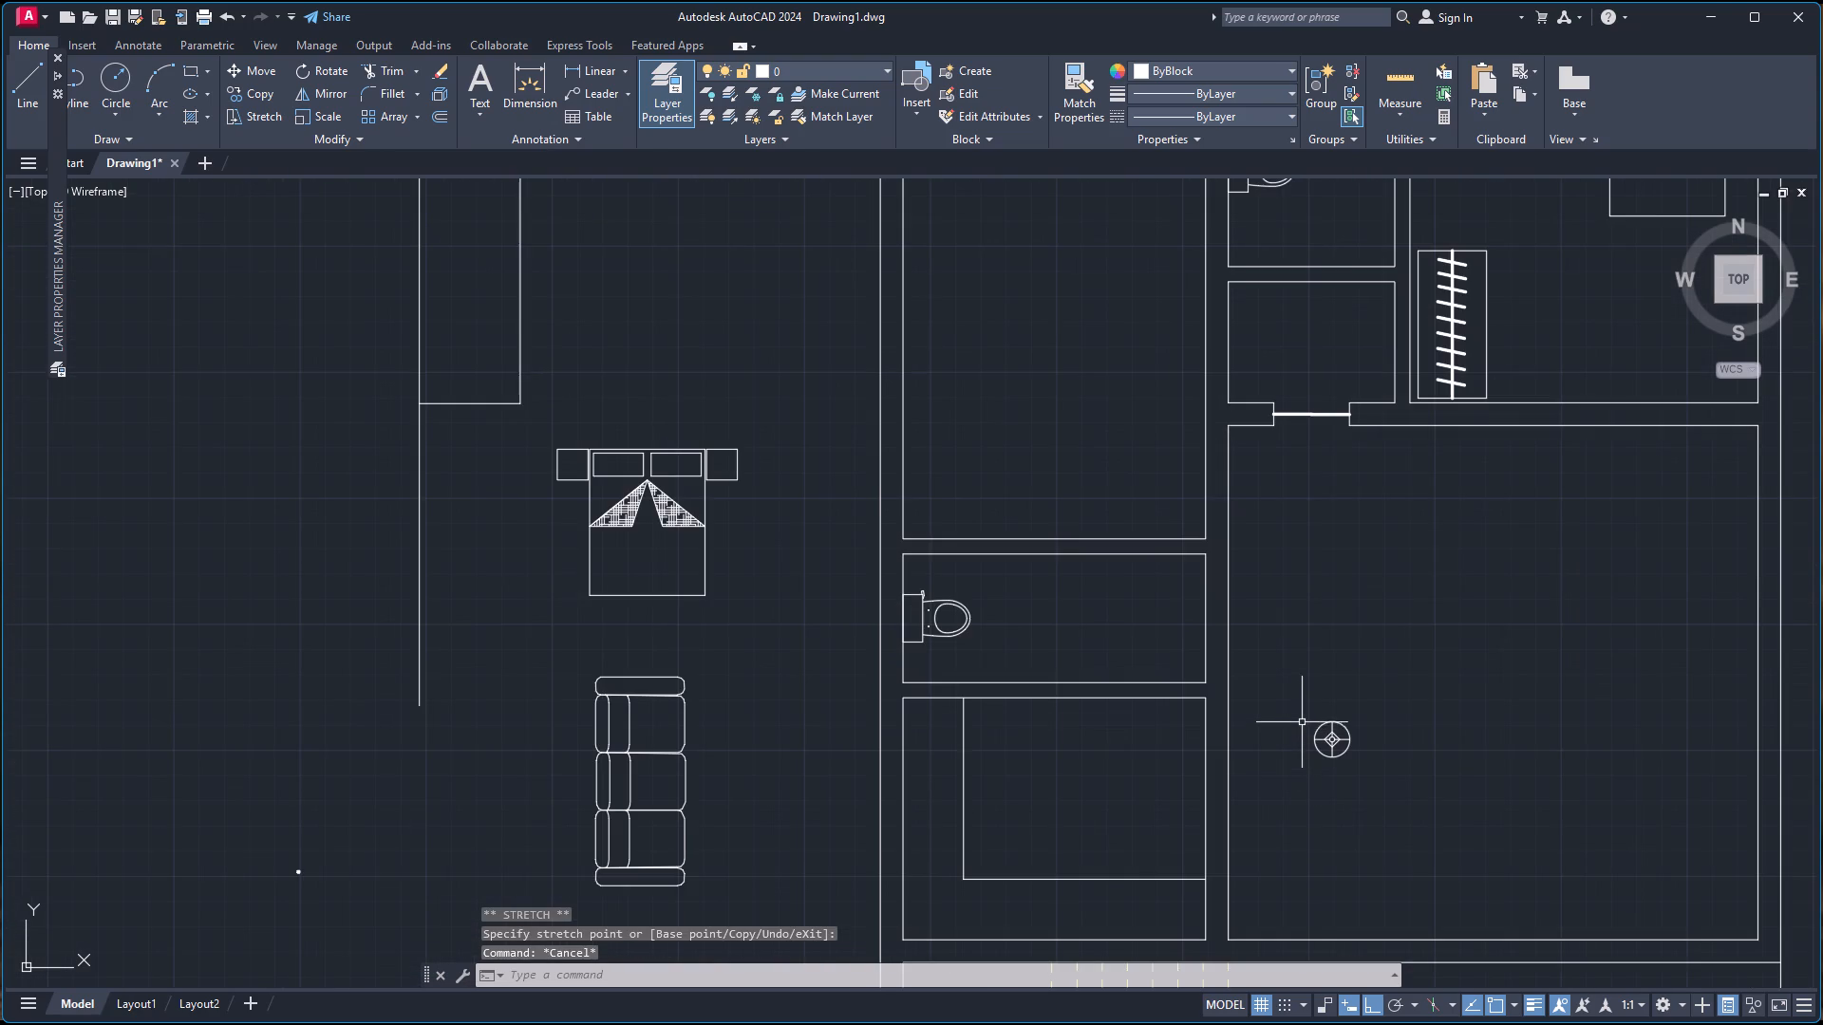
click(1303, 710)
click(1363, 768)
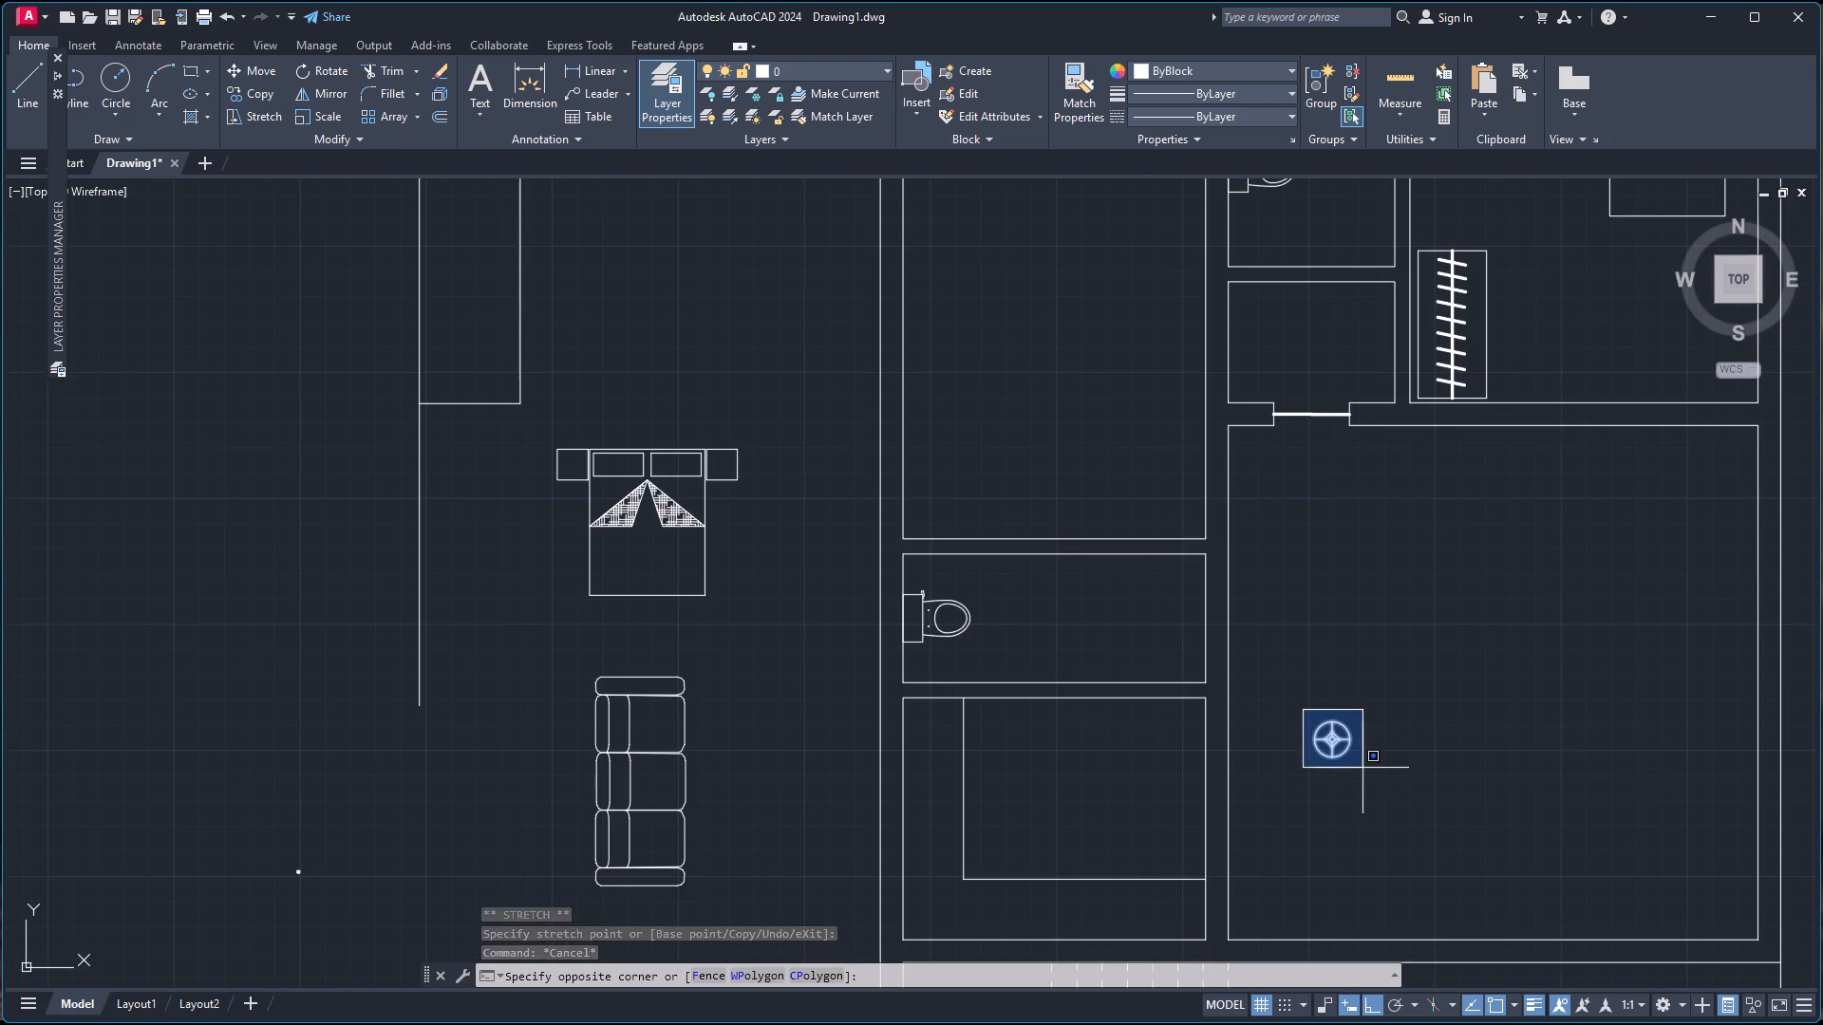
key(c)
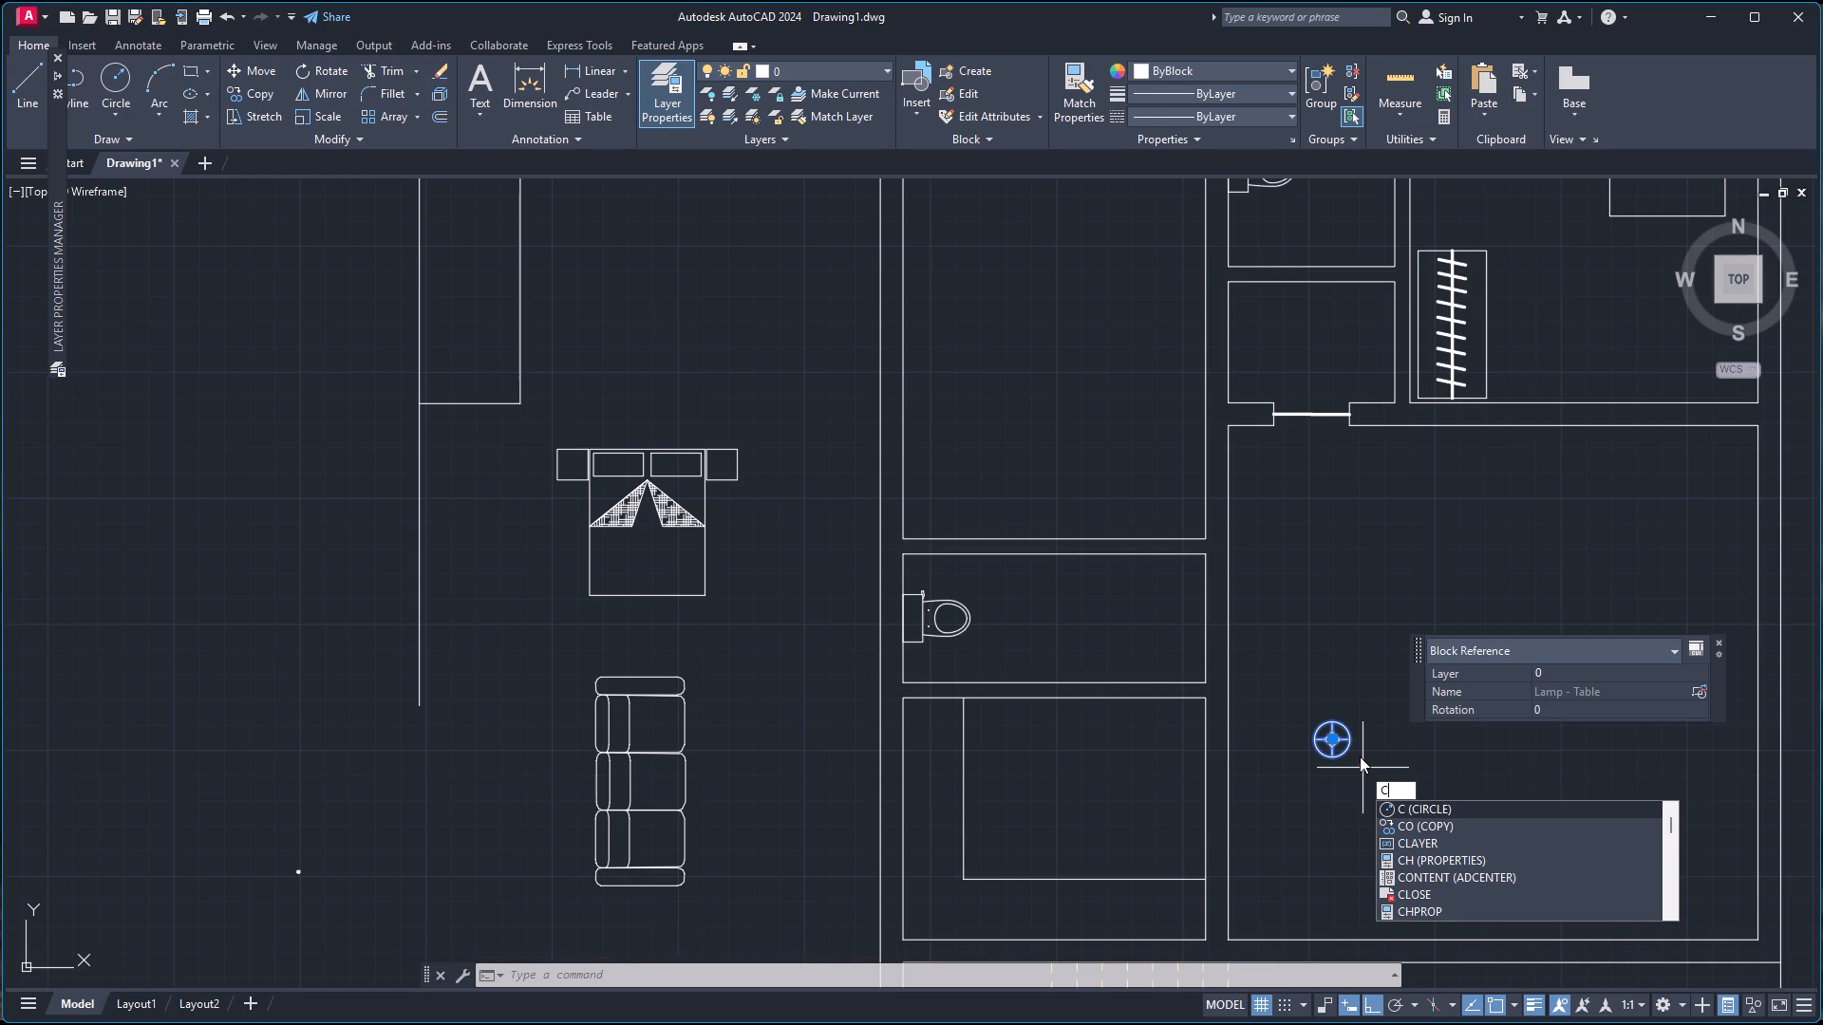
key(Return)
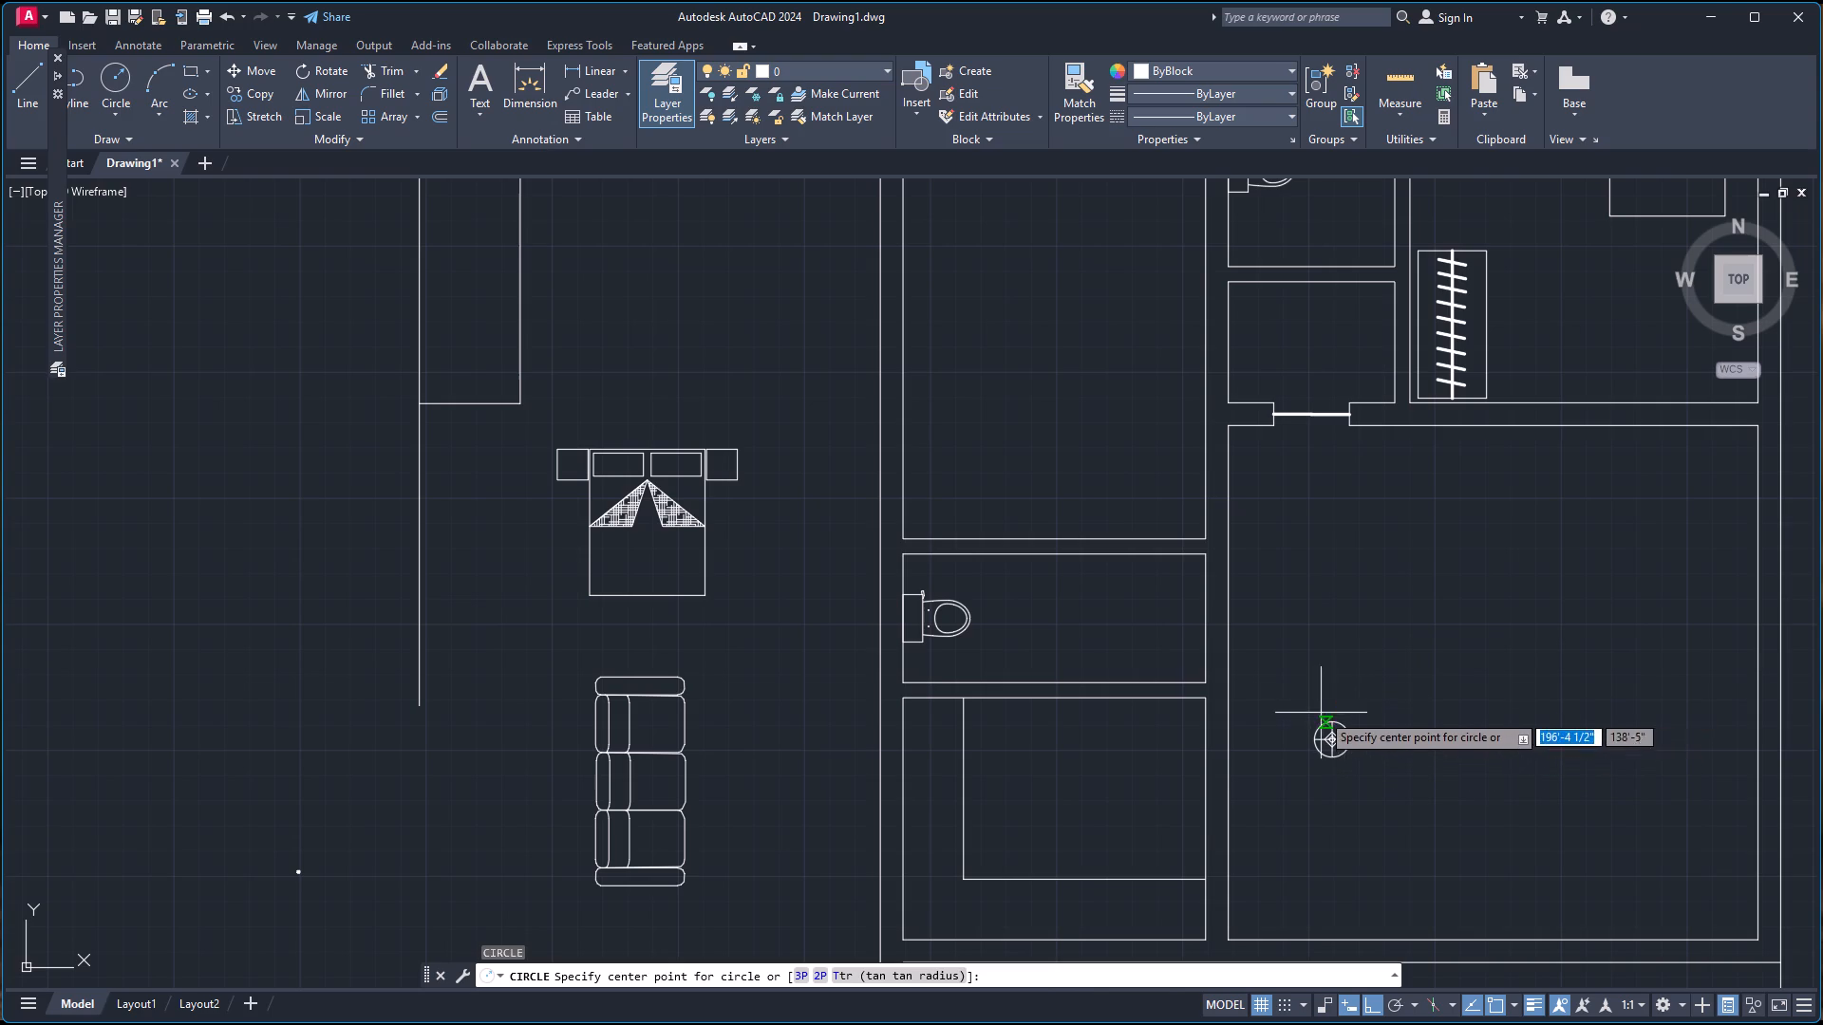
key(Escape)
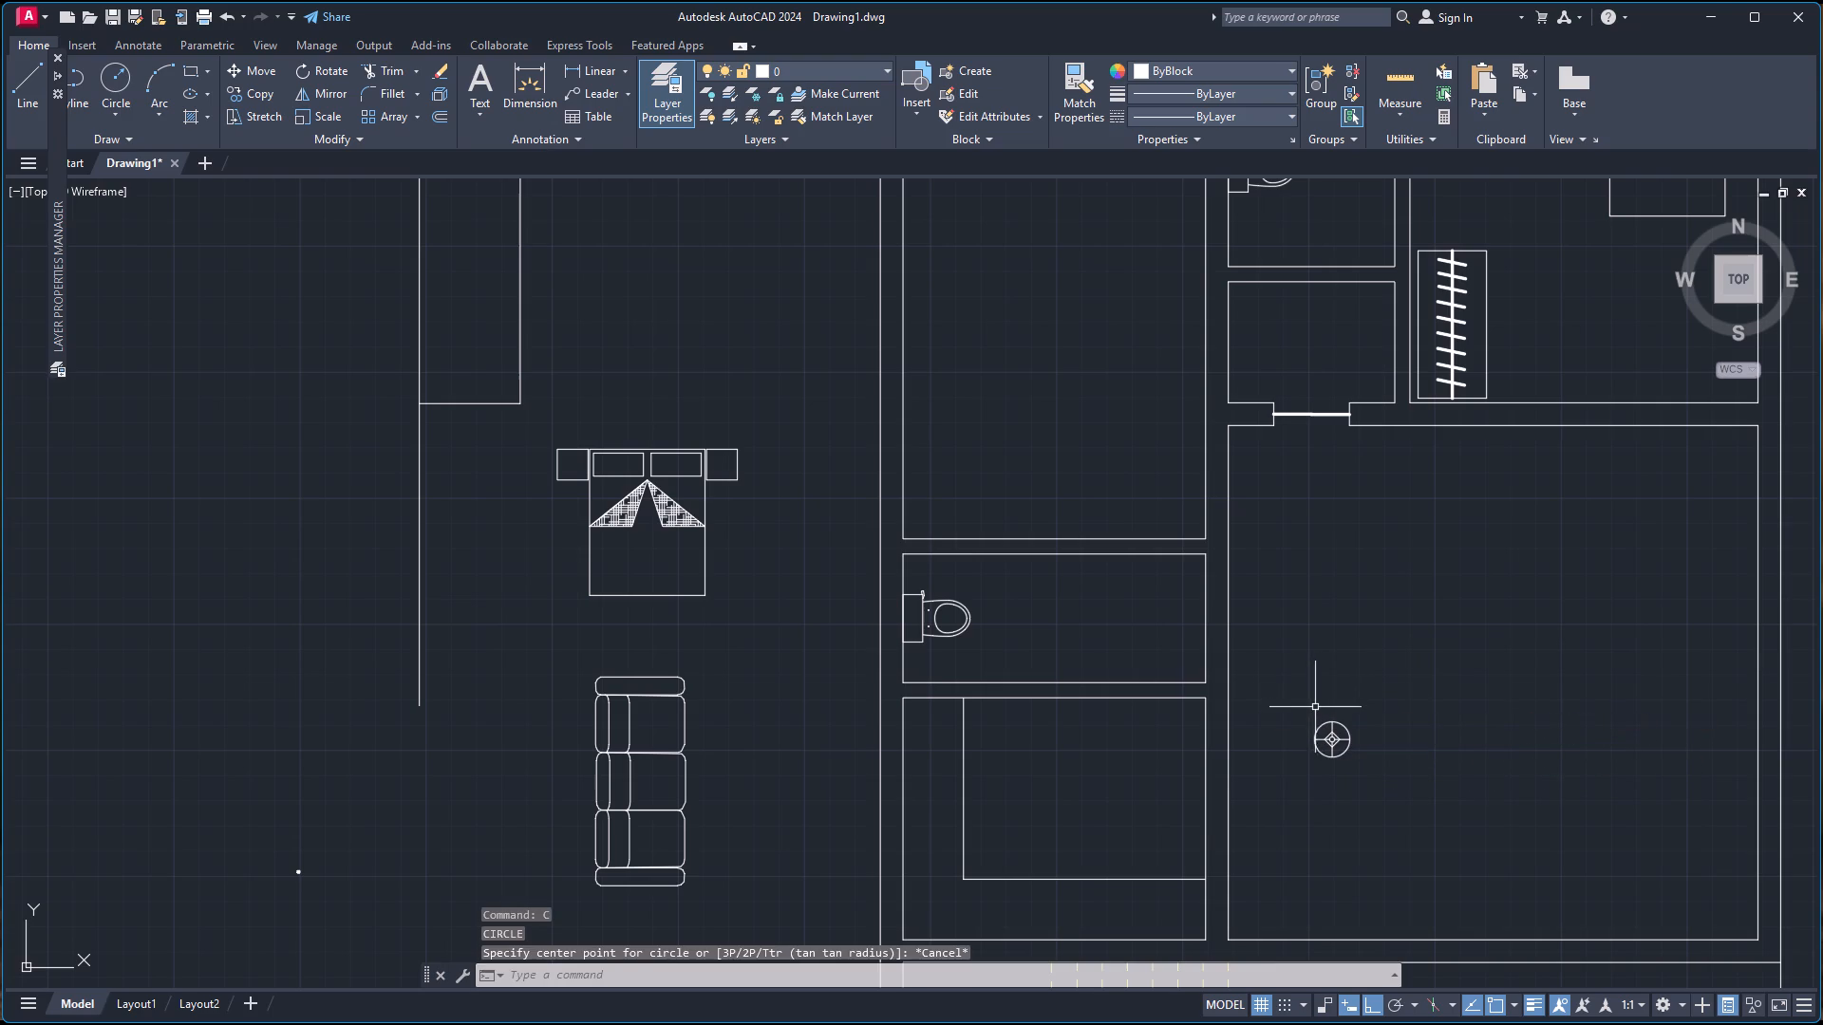
Copy the Lamp - Table block by its center to midway between the side midpoints of the upper-right bedroom bed's west nightstand.
click(1300, 708)
click(1386, 795)
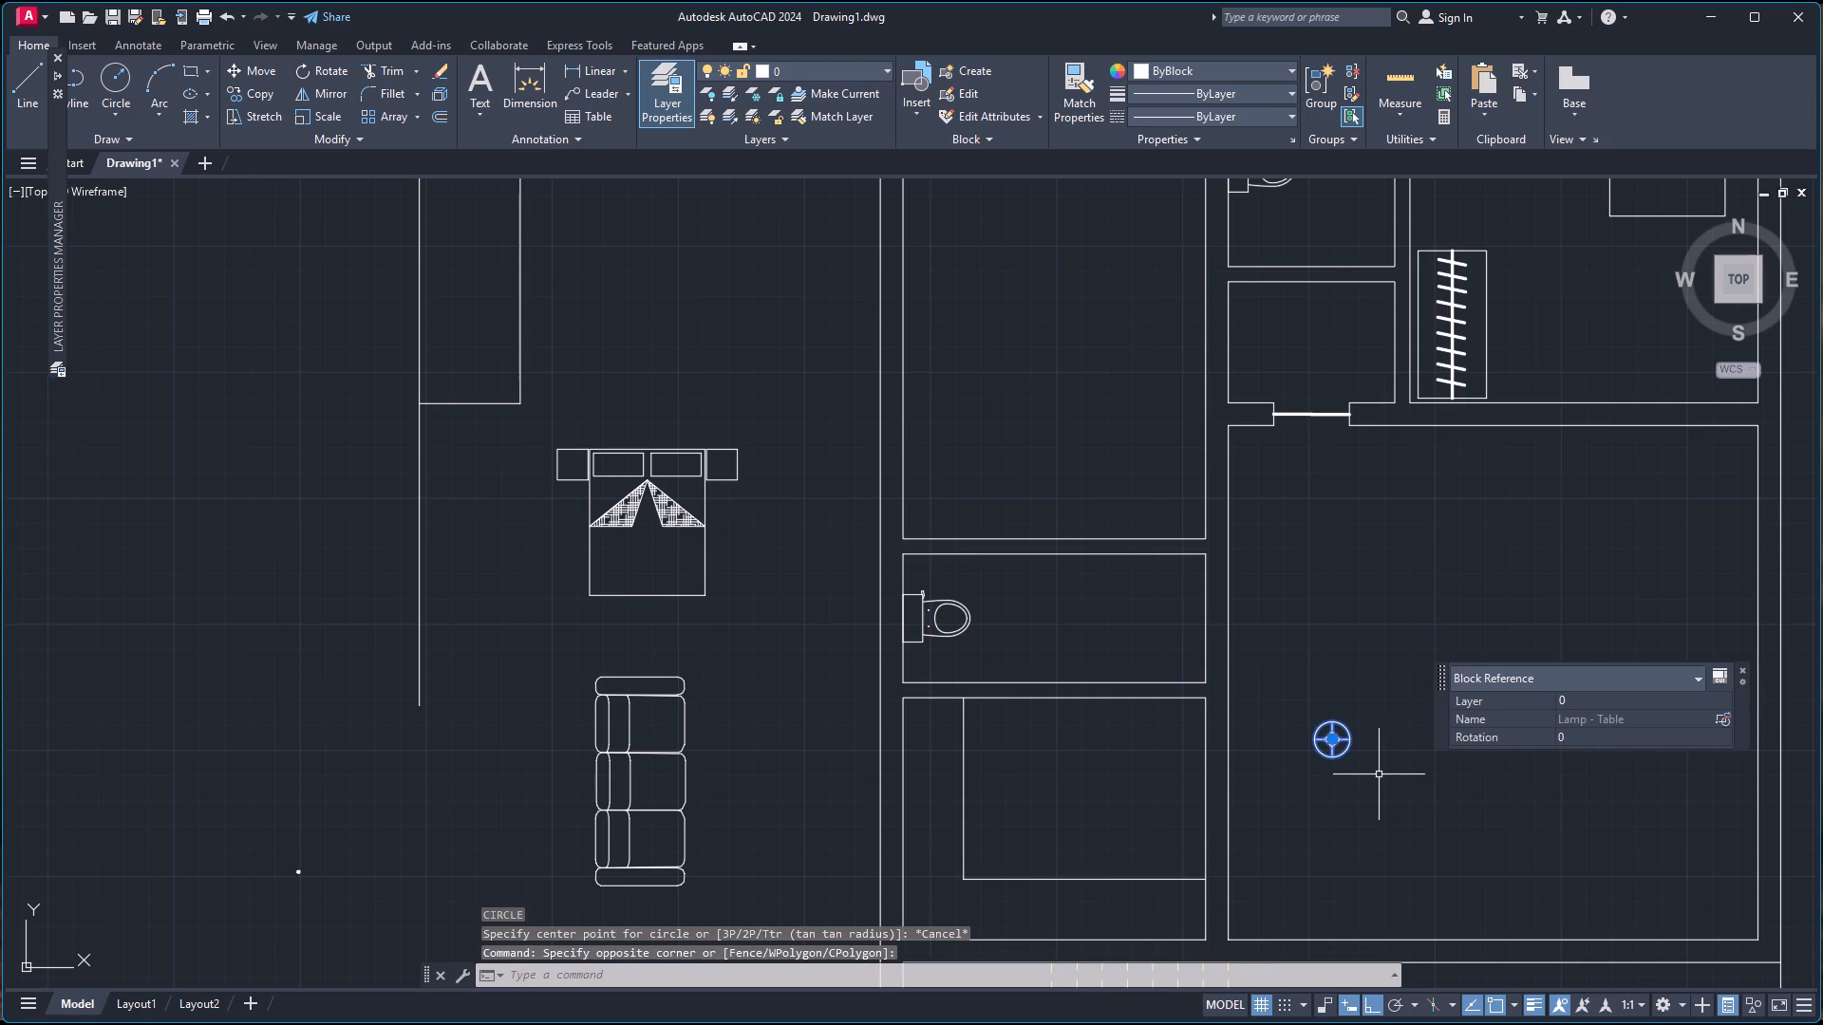
key(c)
key(o)
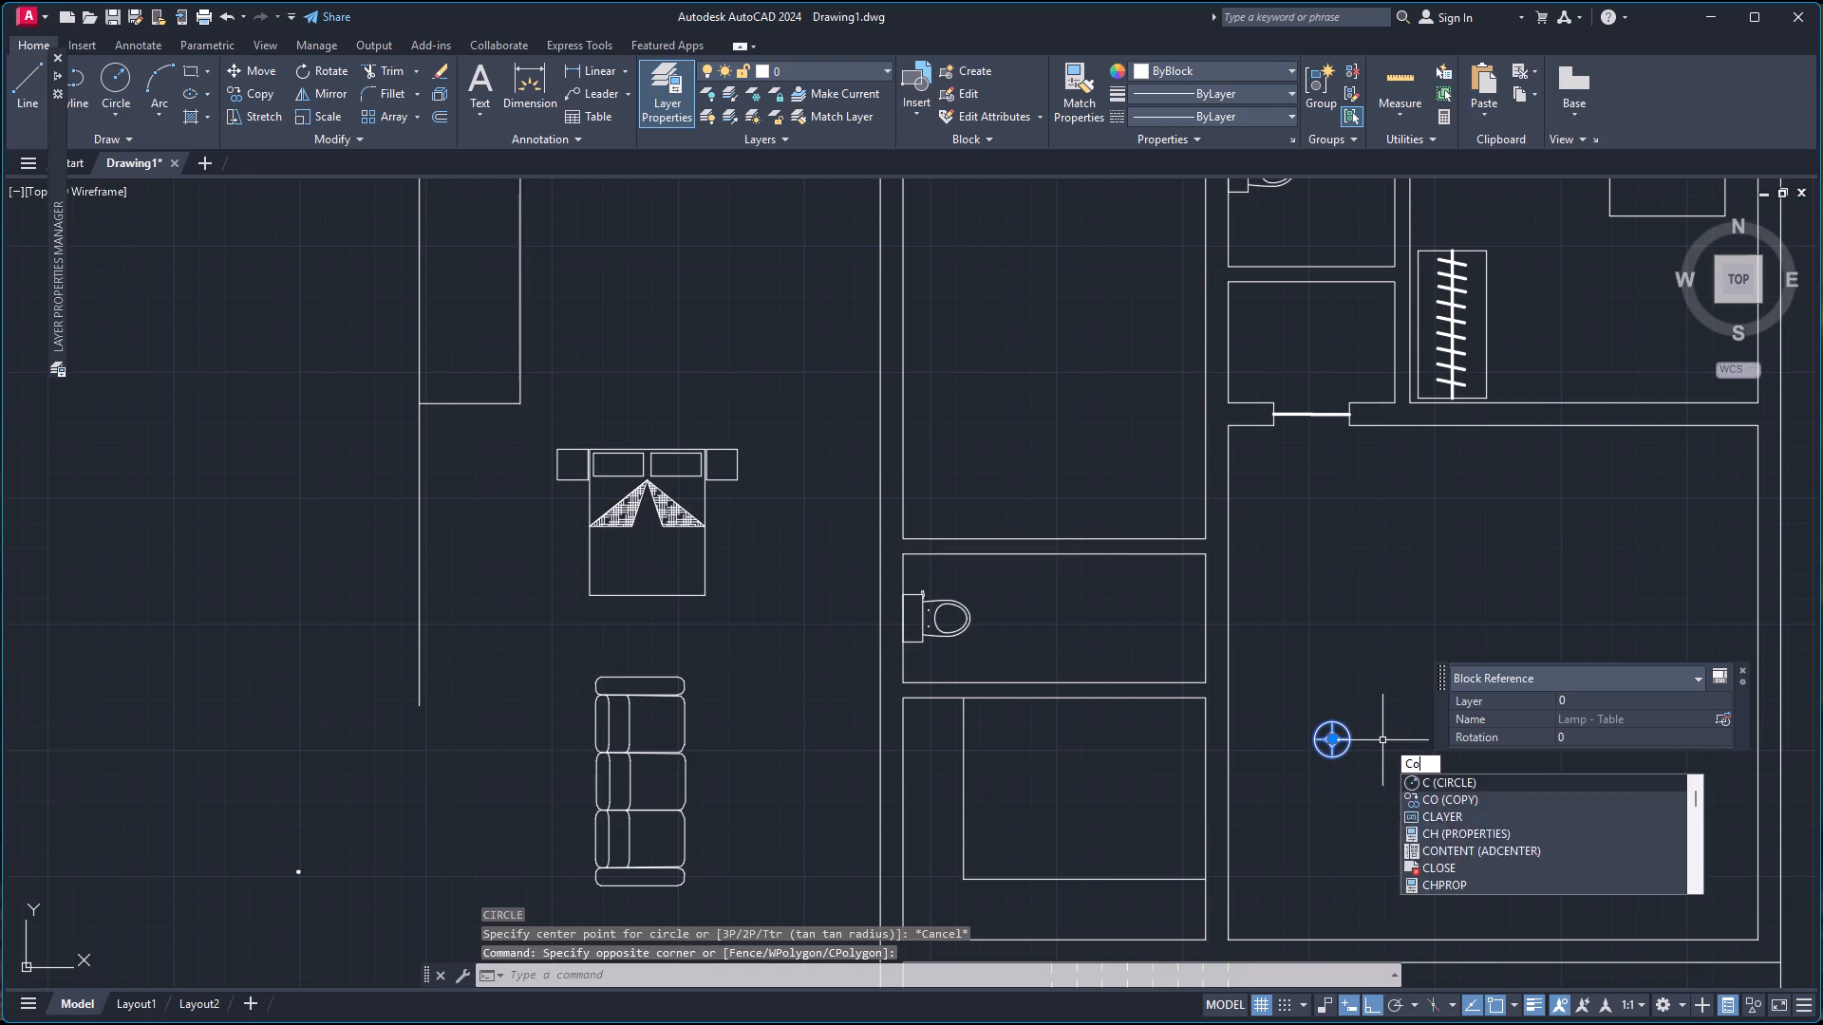
key(Return)
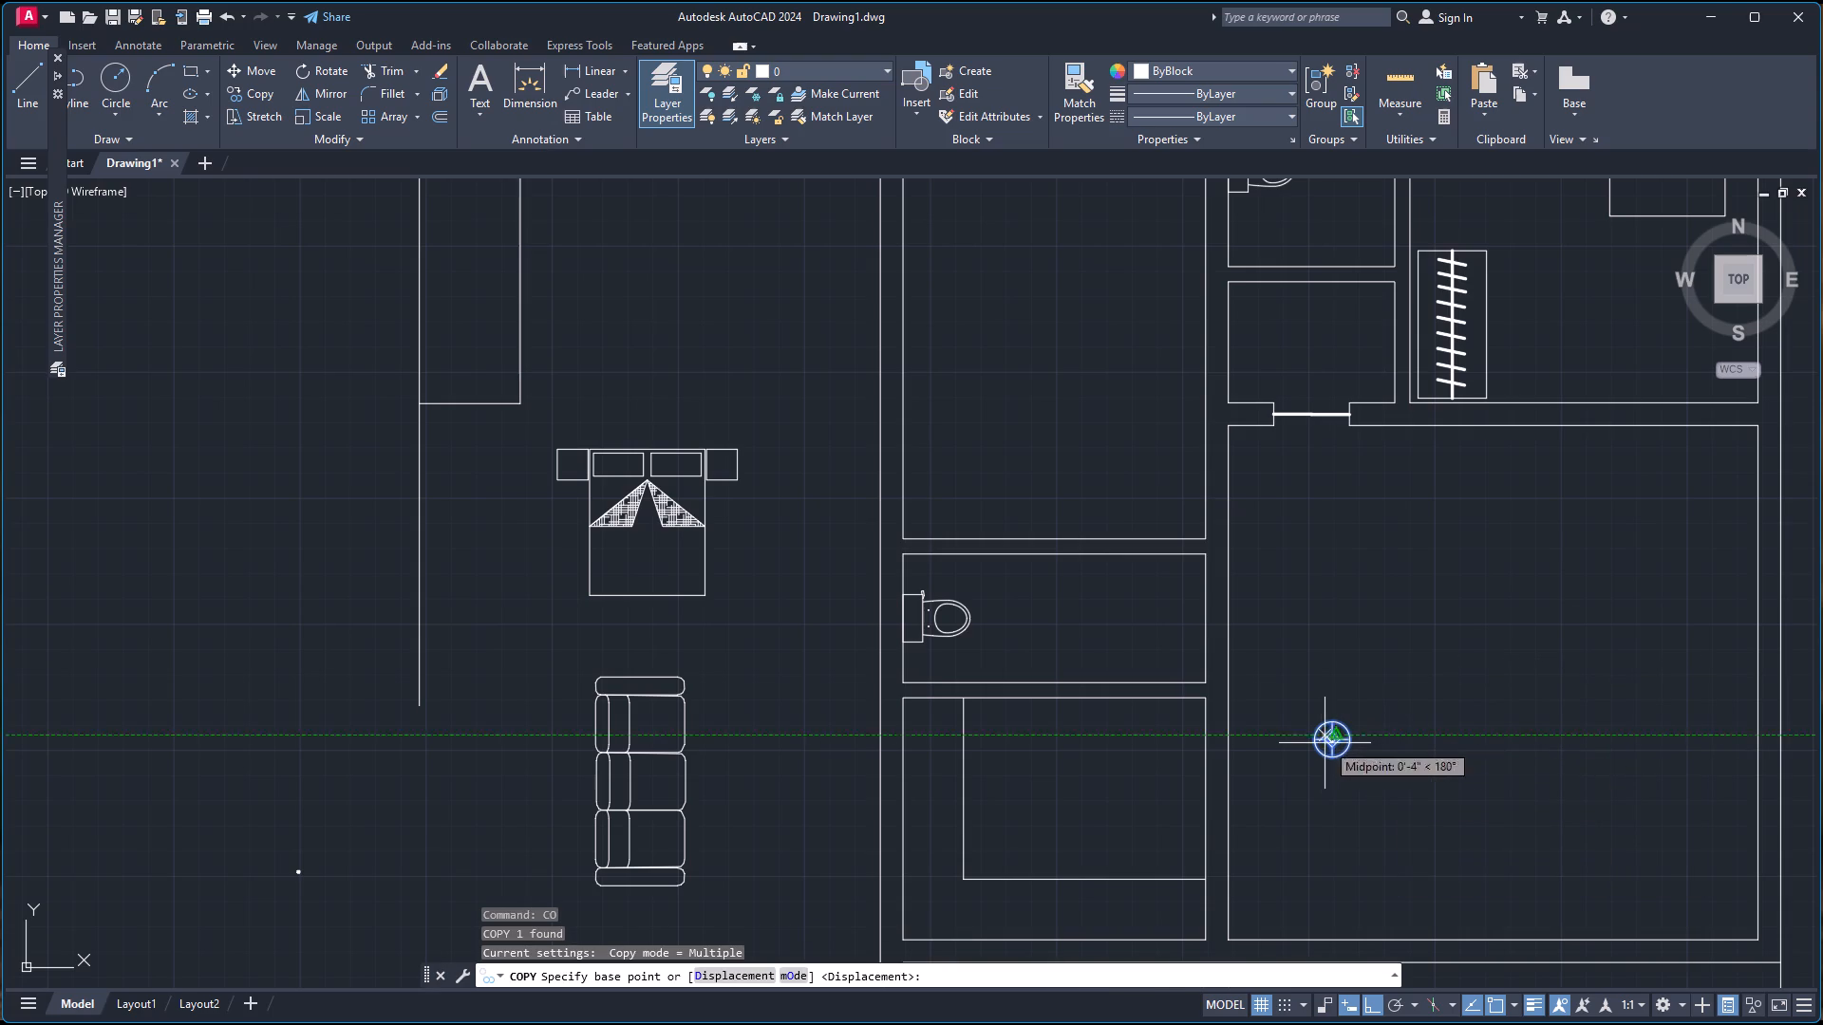
scroll(1337, 738, up, 5)
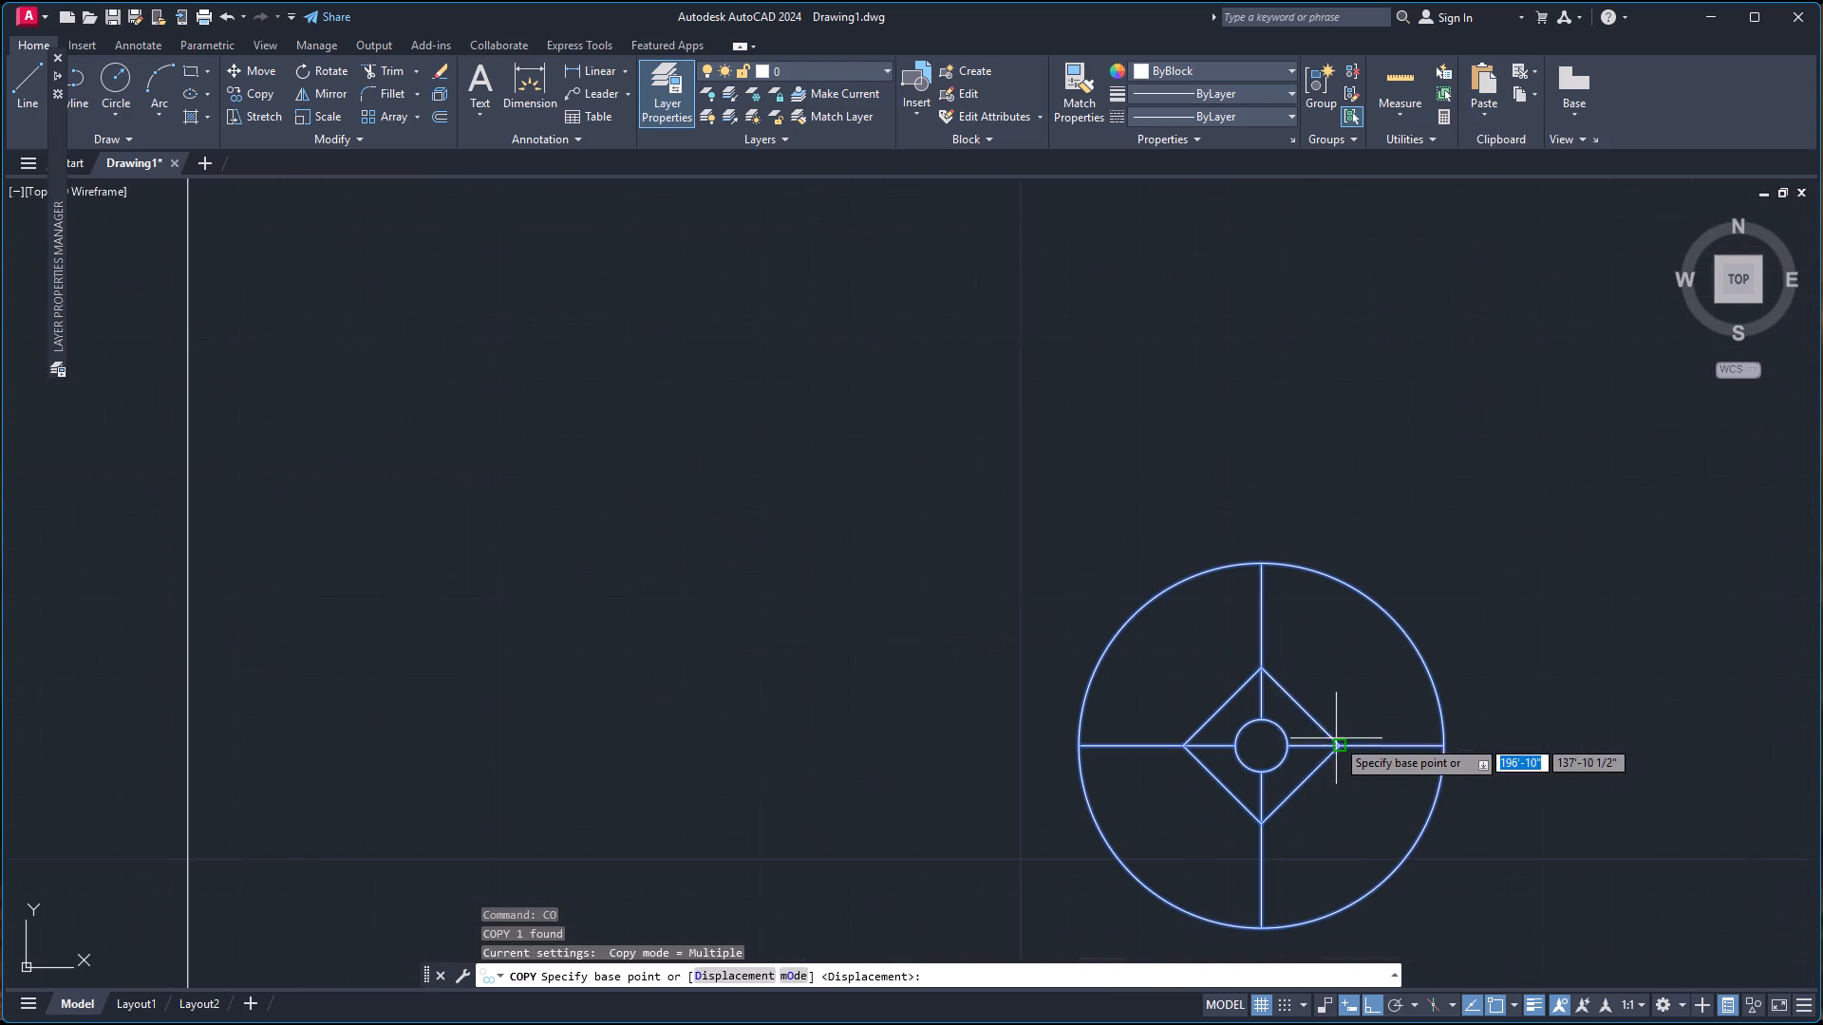
click(1261, 747)
scroll(1329, 717, down, 7)
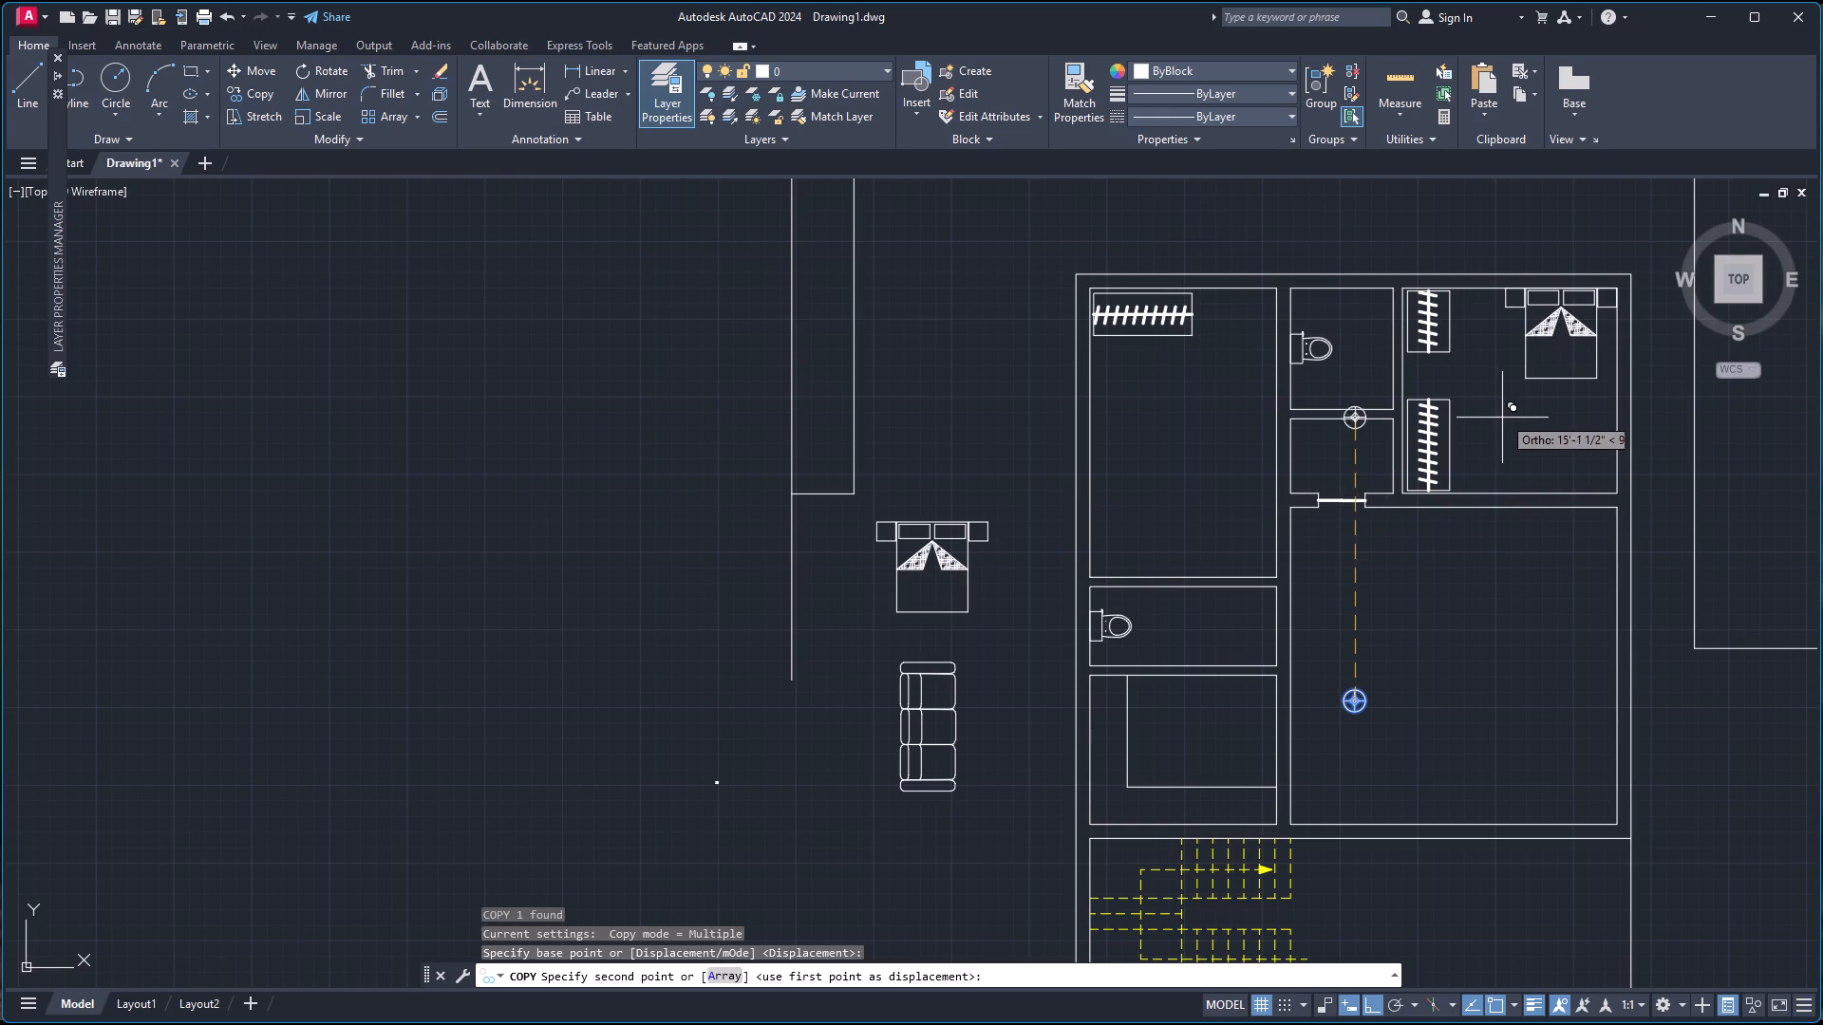
scroll(1504, 411, up, 1)
scroll(1509, 411, down, 3)
scroll(1524, 376, up, 3)
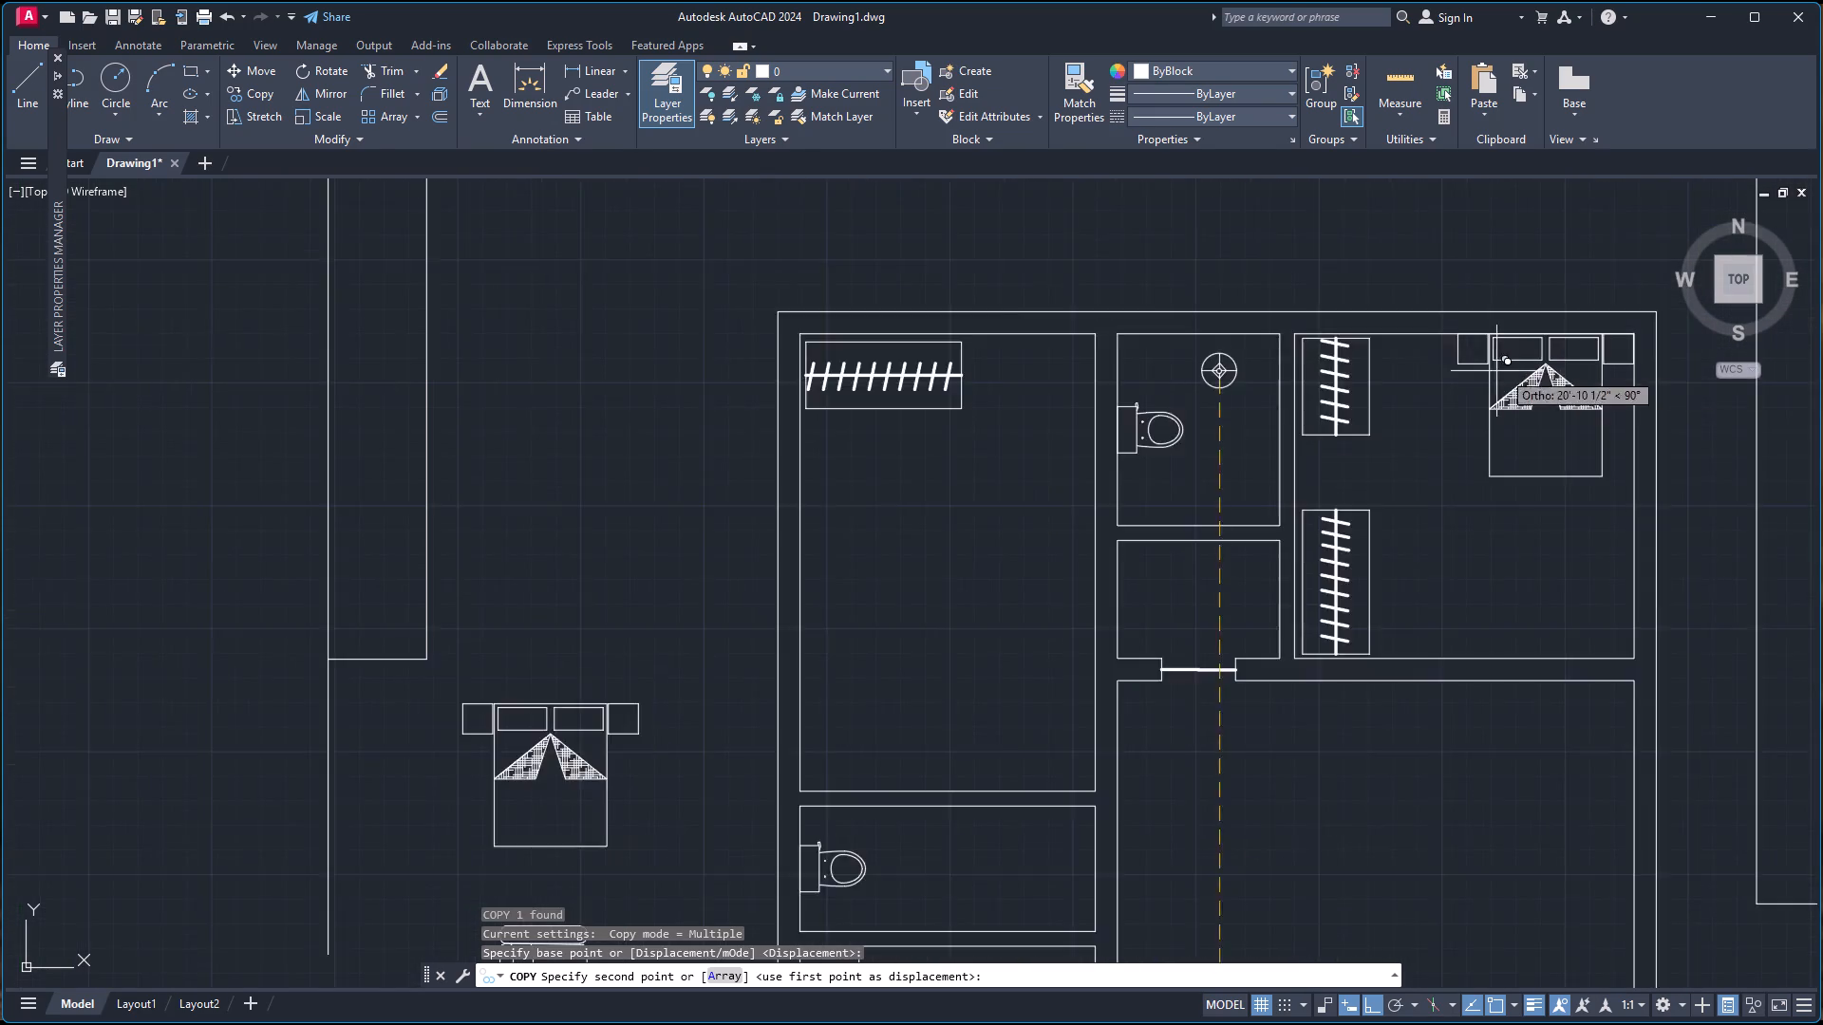
scroll(1493, 369, up, 3)
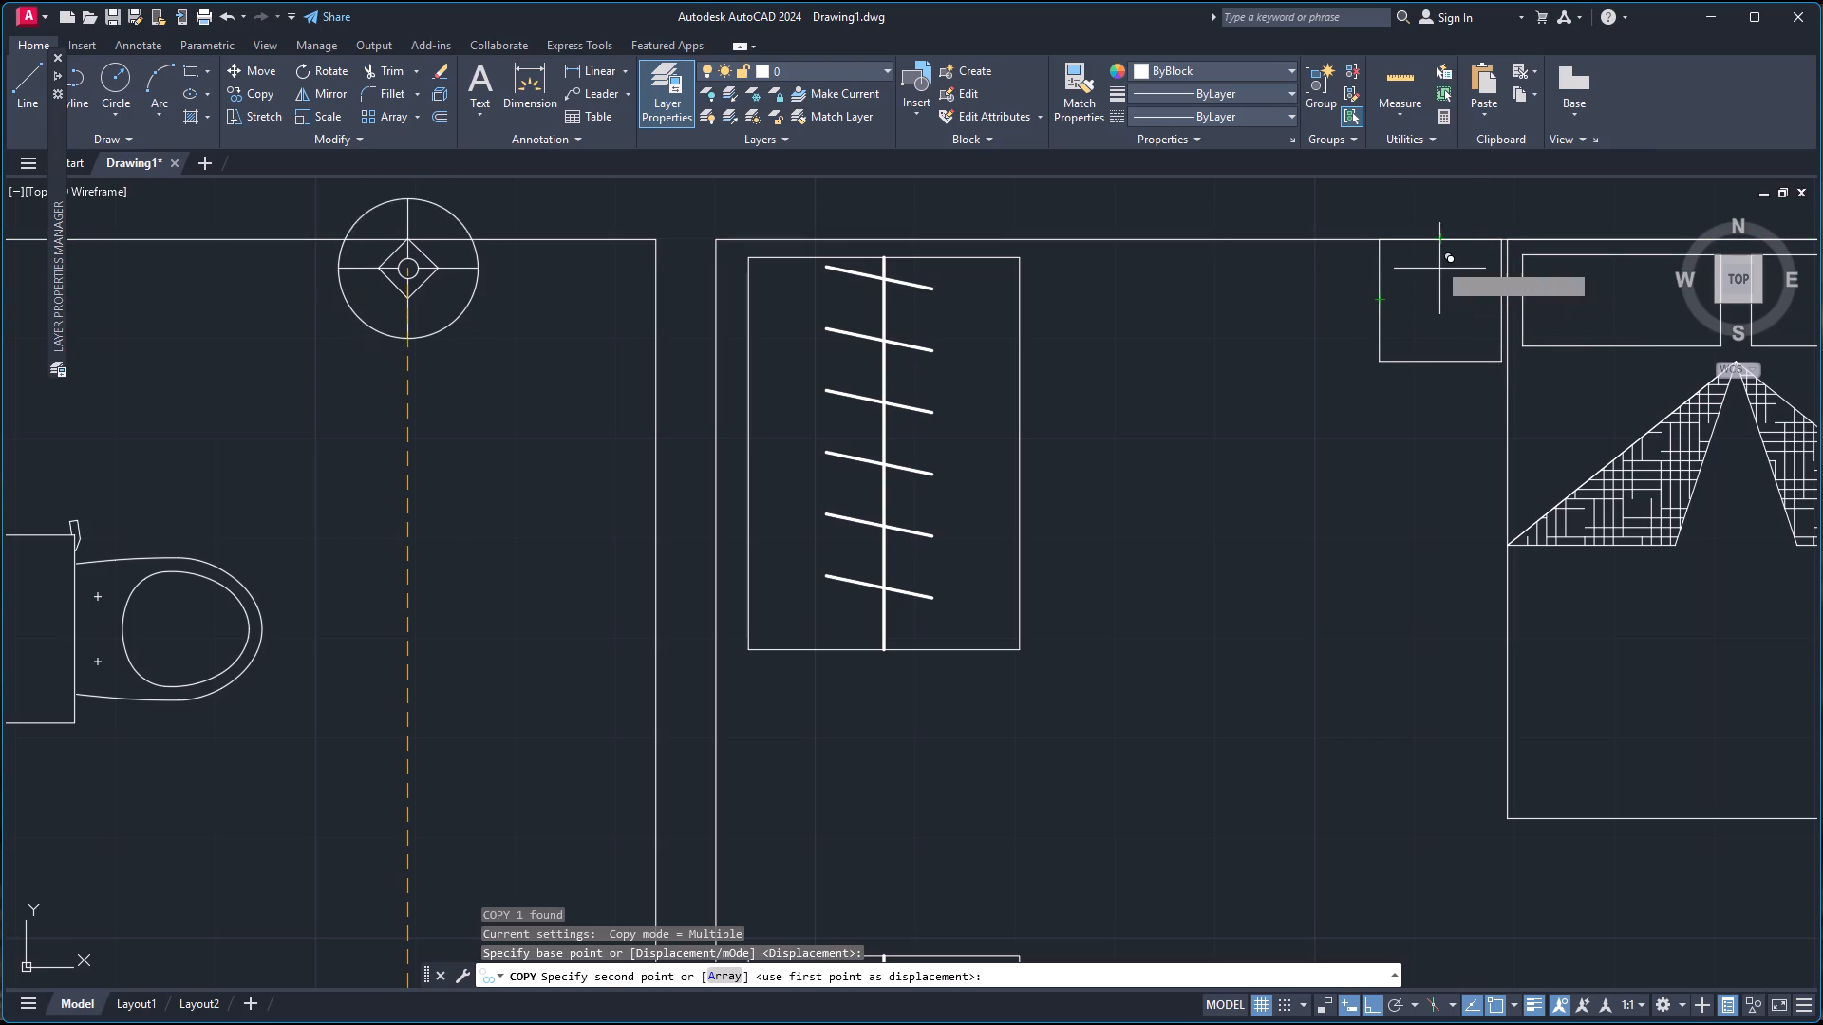
scroll(1465, 231, up, 2)
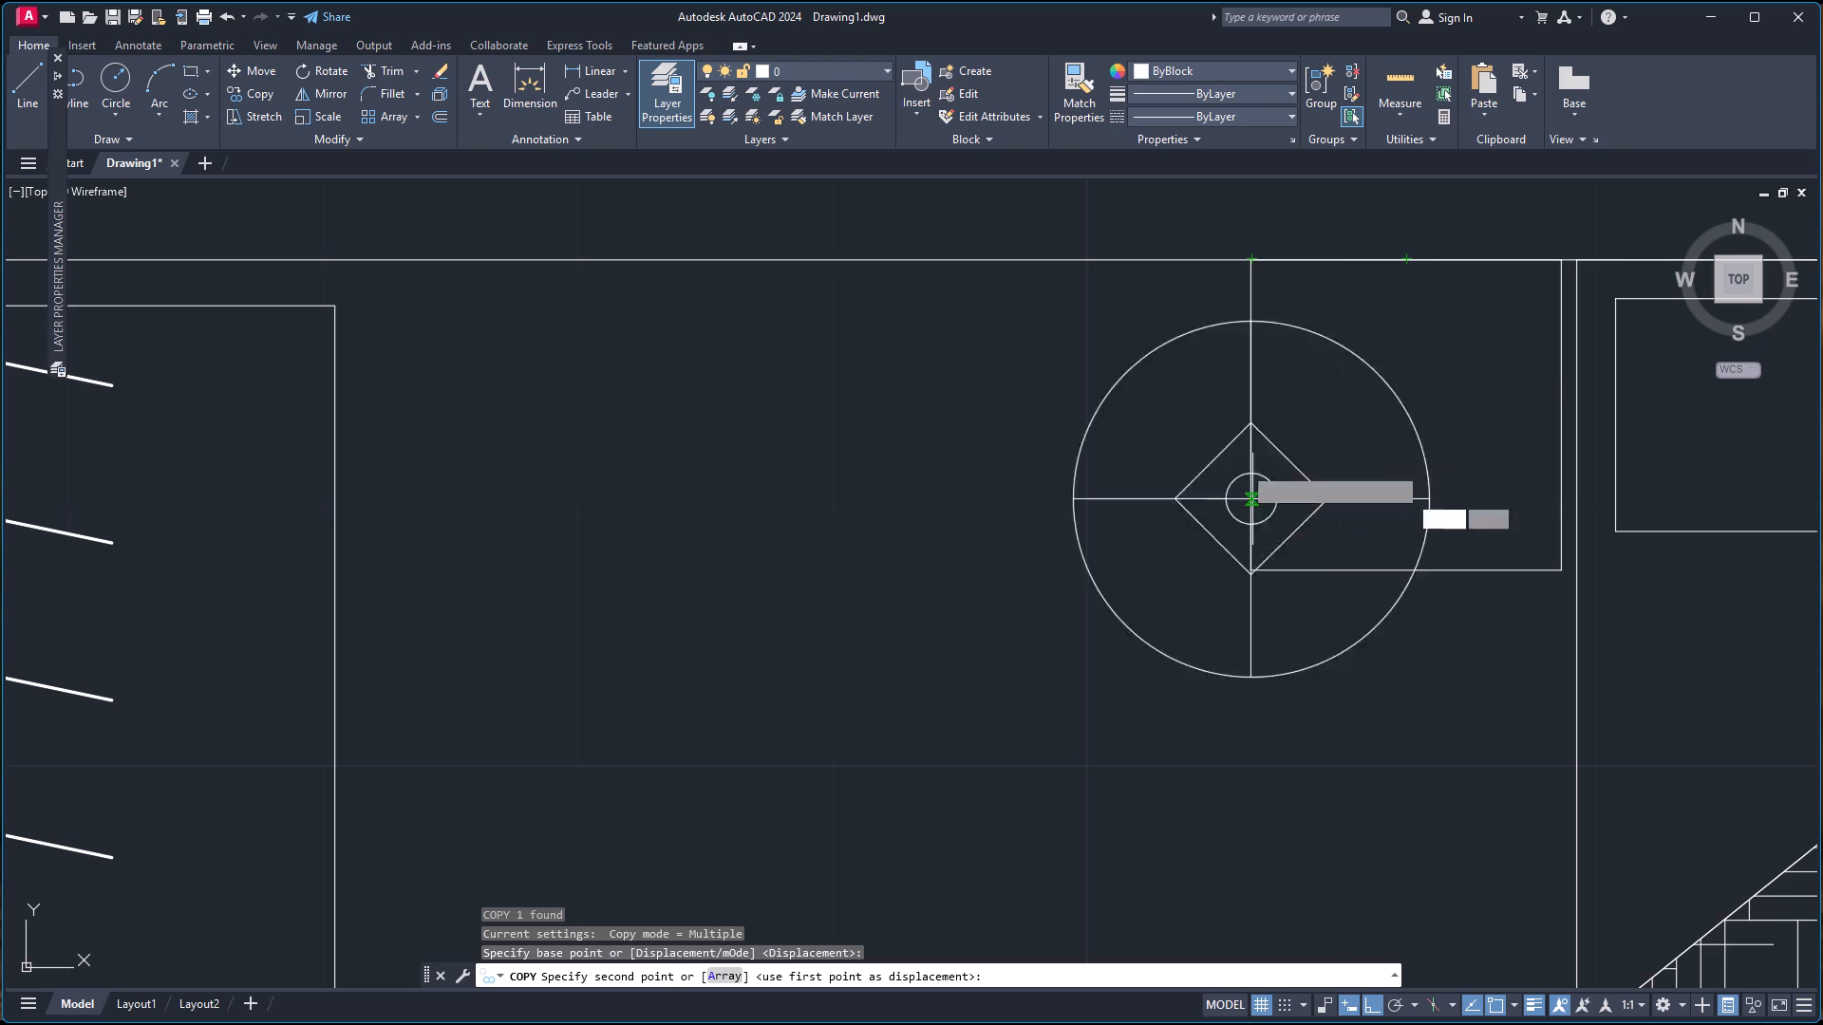
right_click(1316, 380)
click(1368, 478)
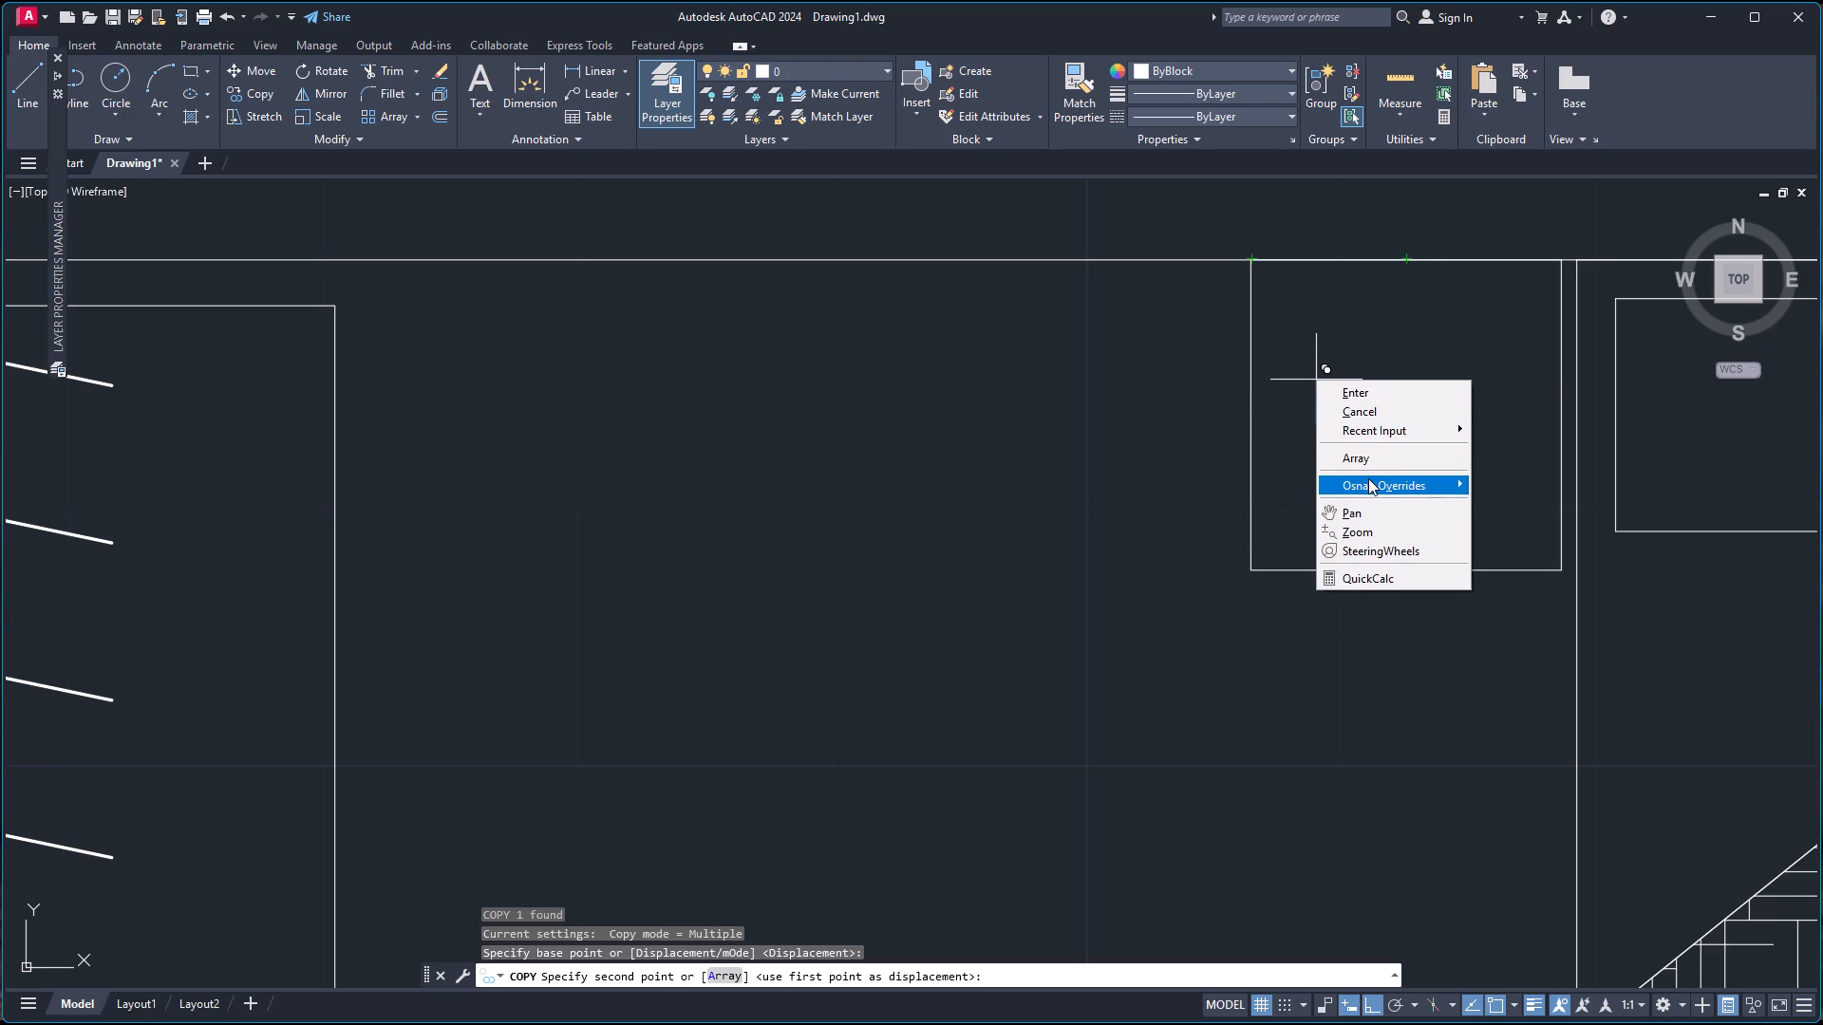
click(1524, 519)
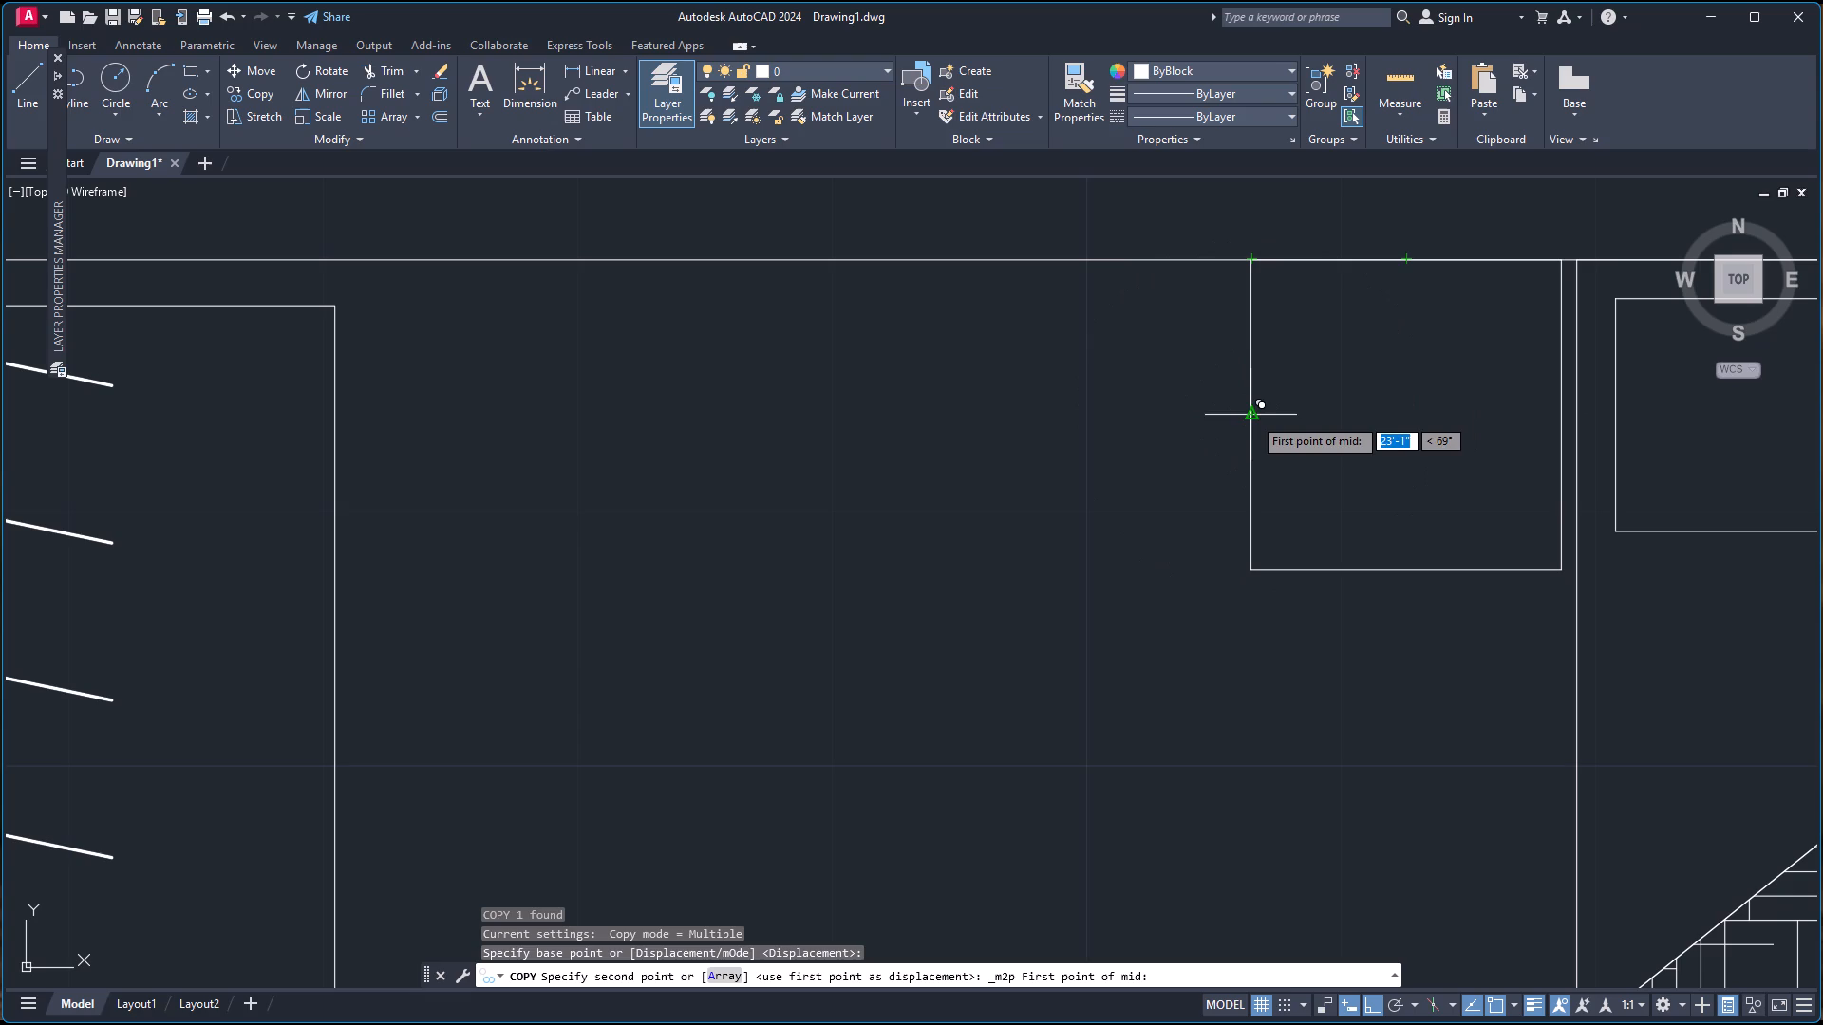
click(1252, 419)
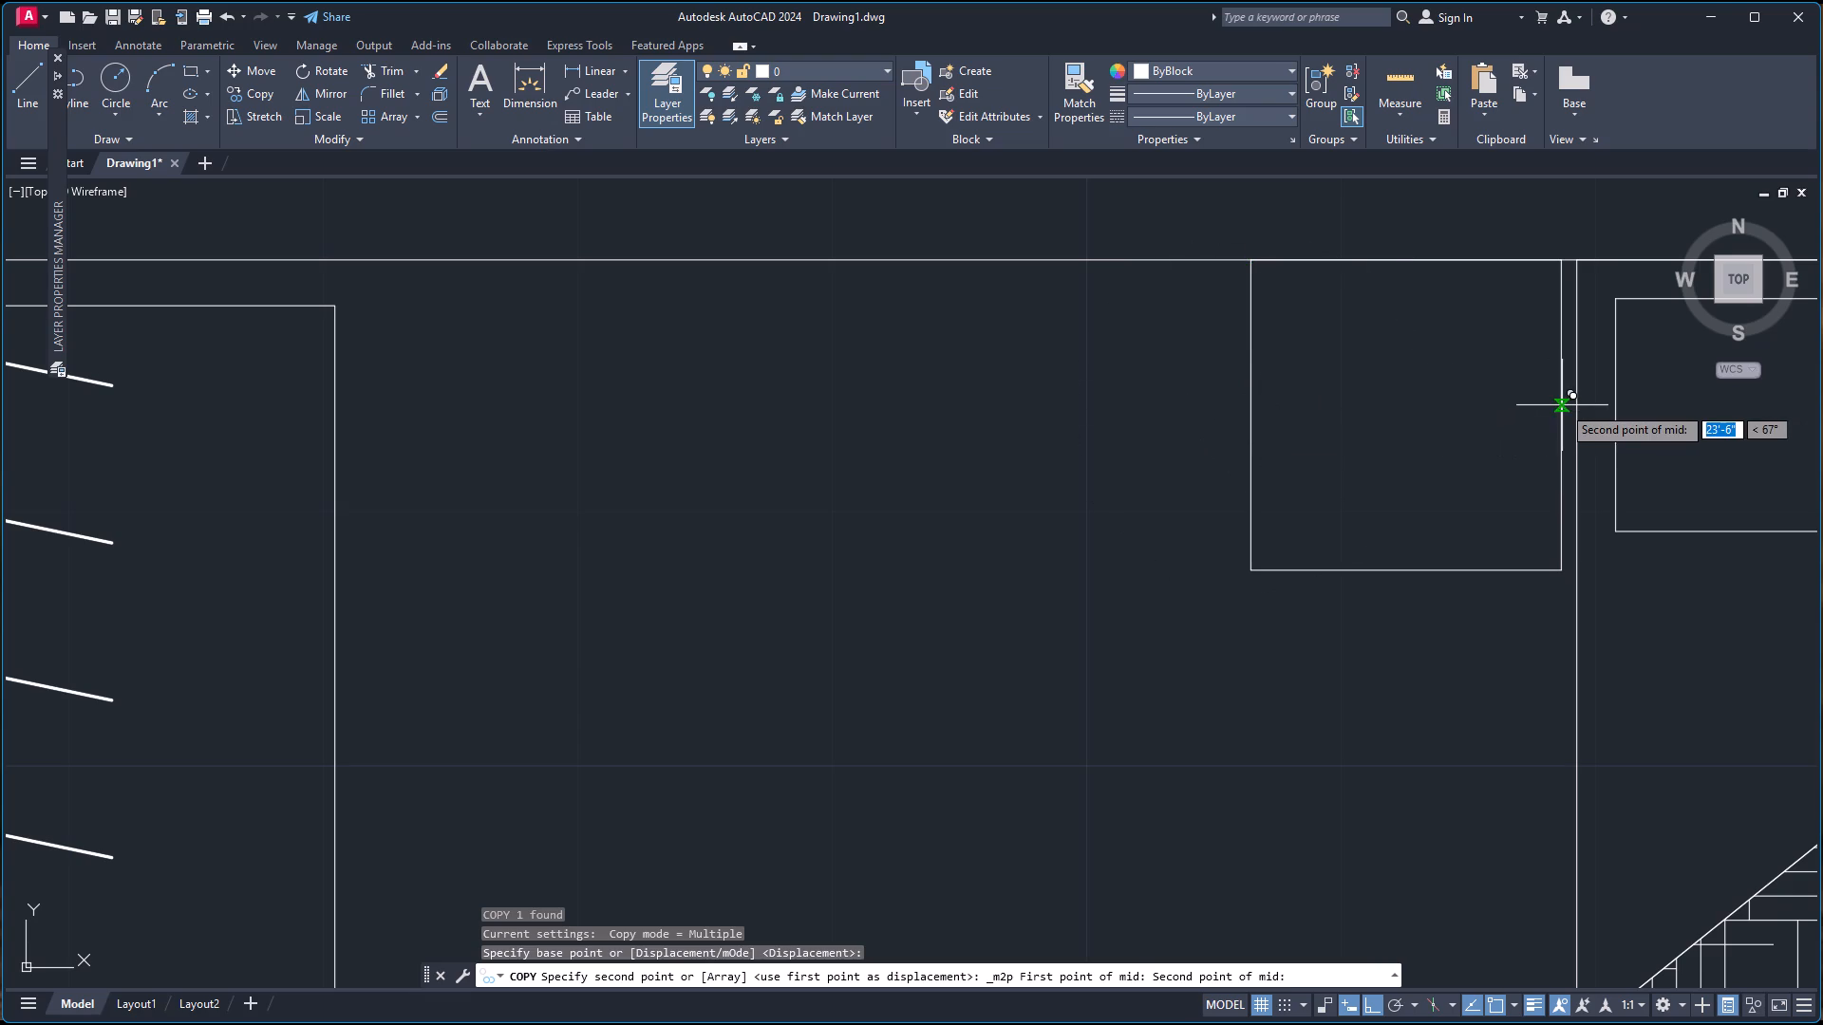
click(1567, 411)
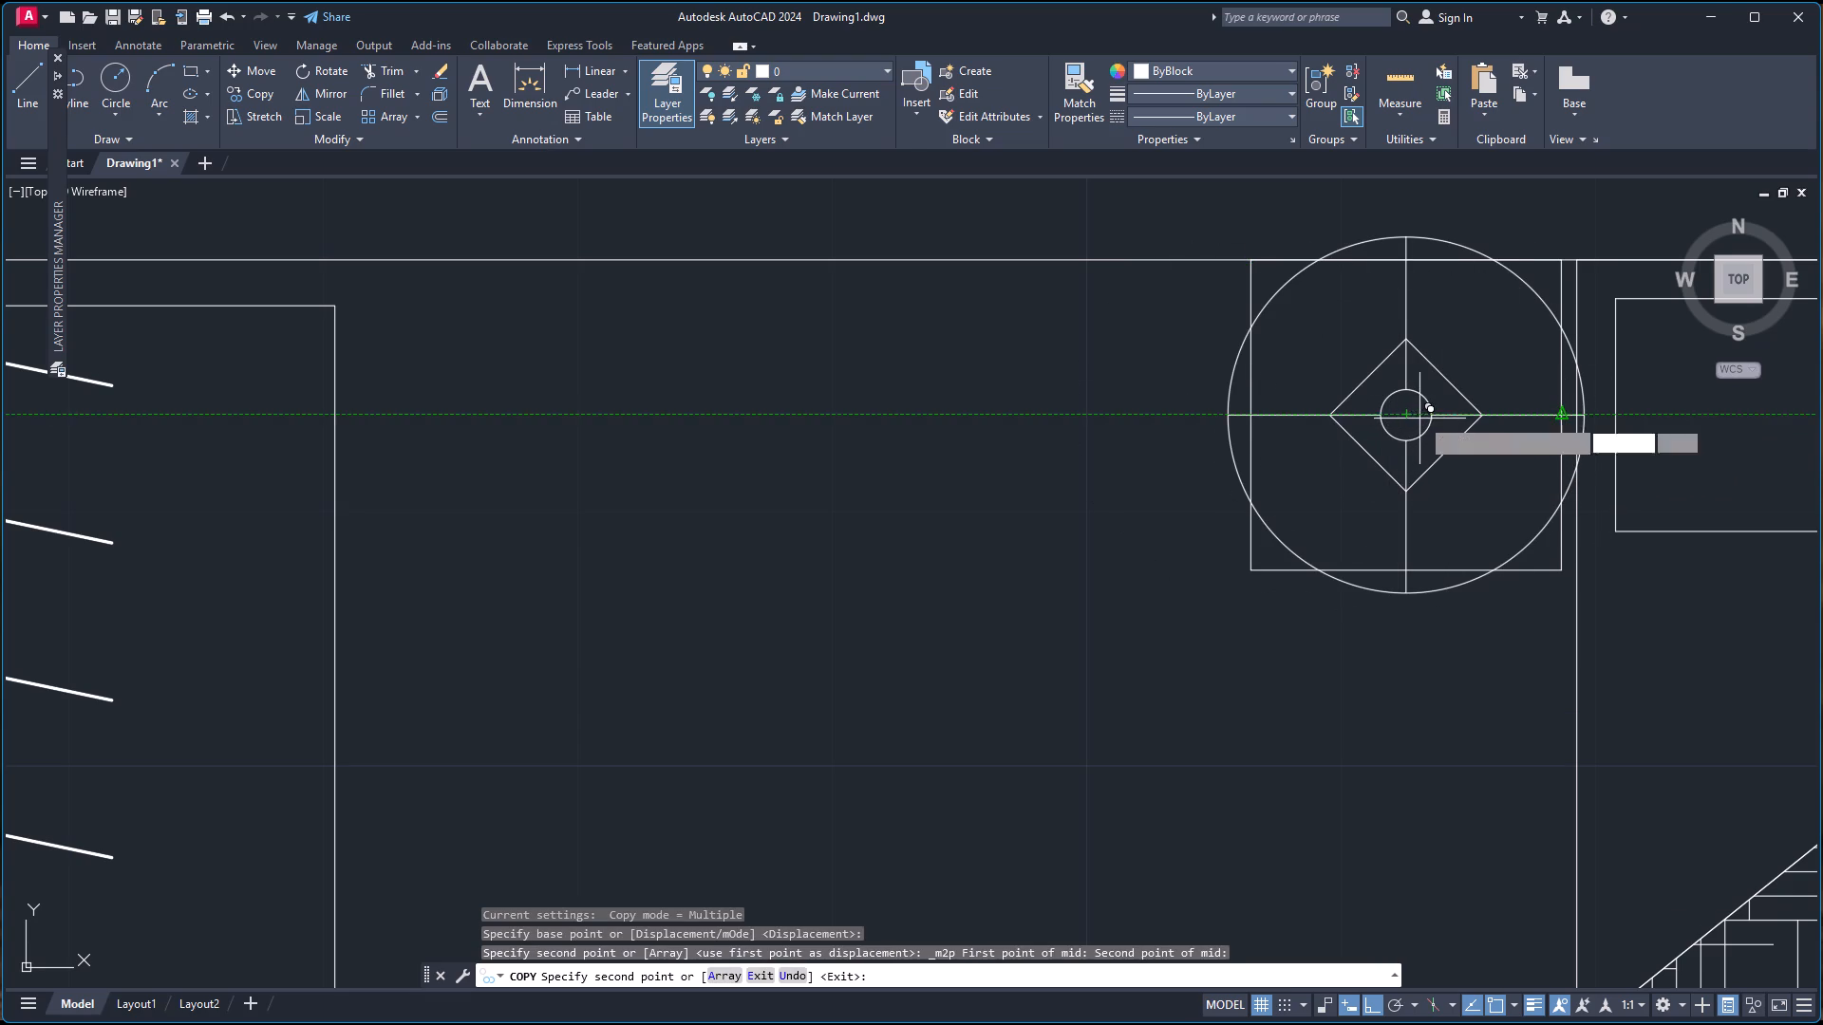
key(Escape)
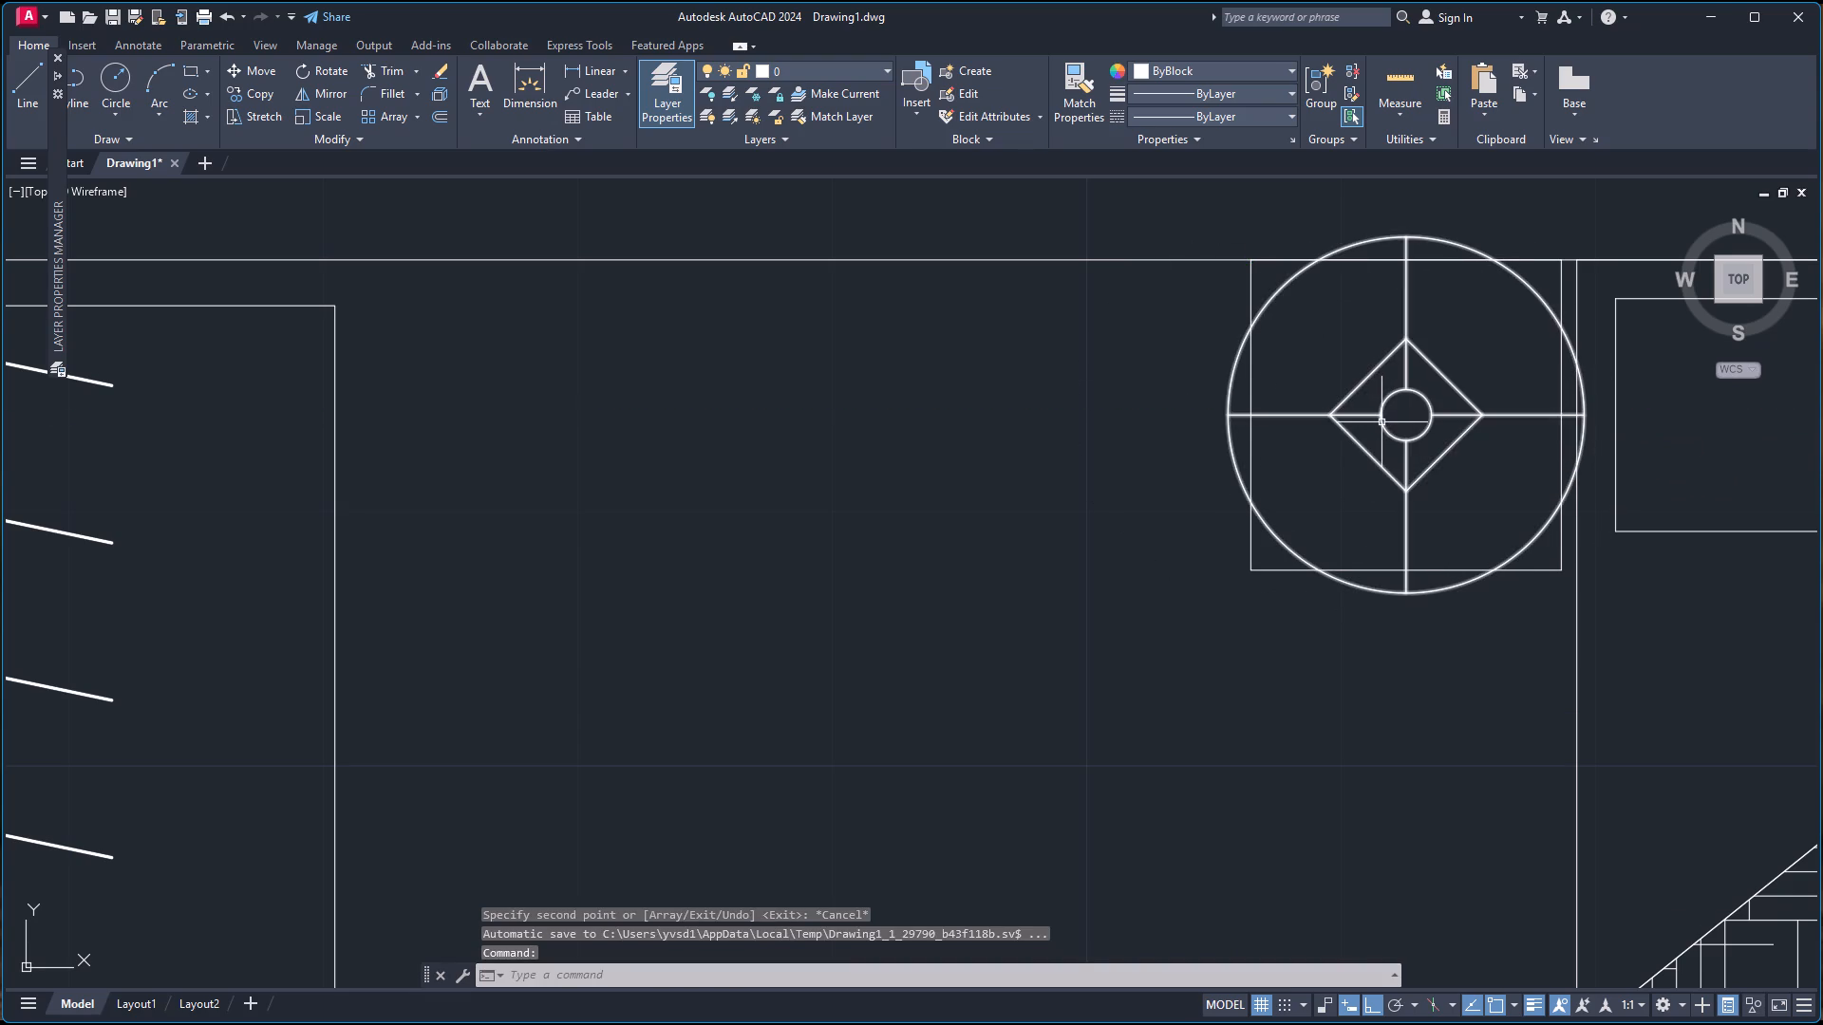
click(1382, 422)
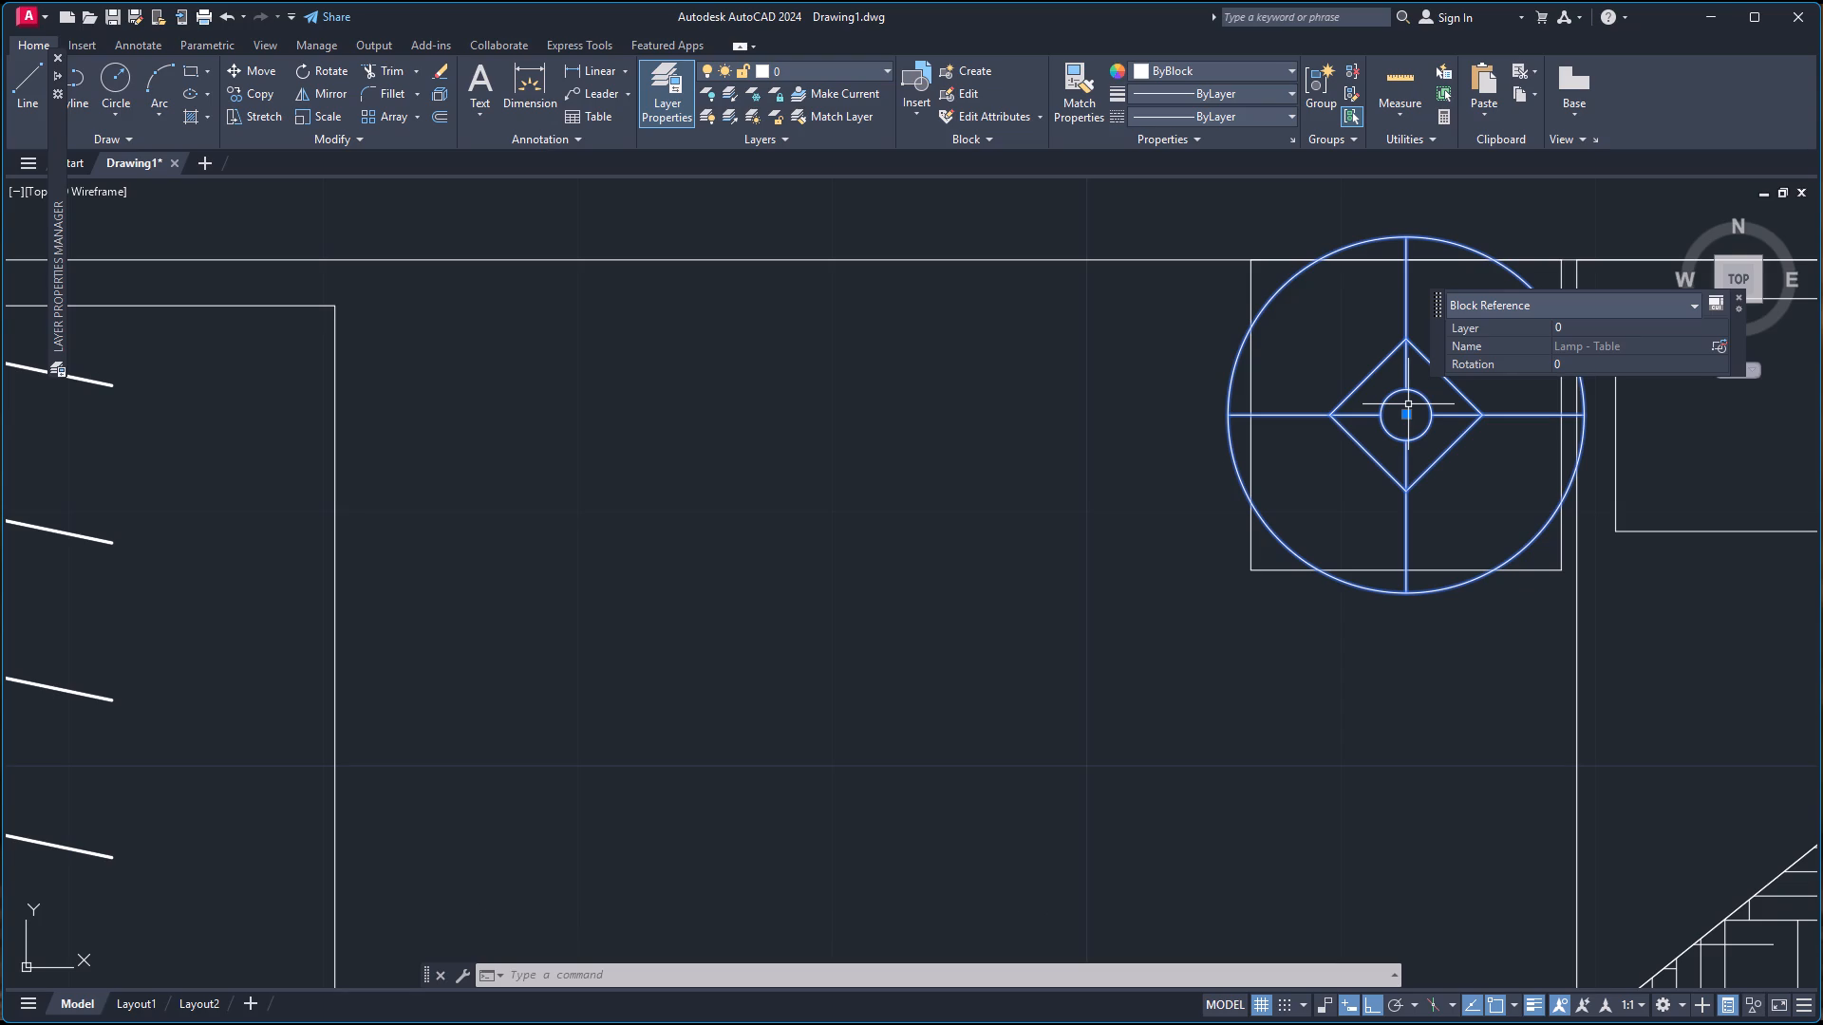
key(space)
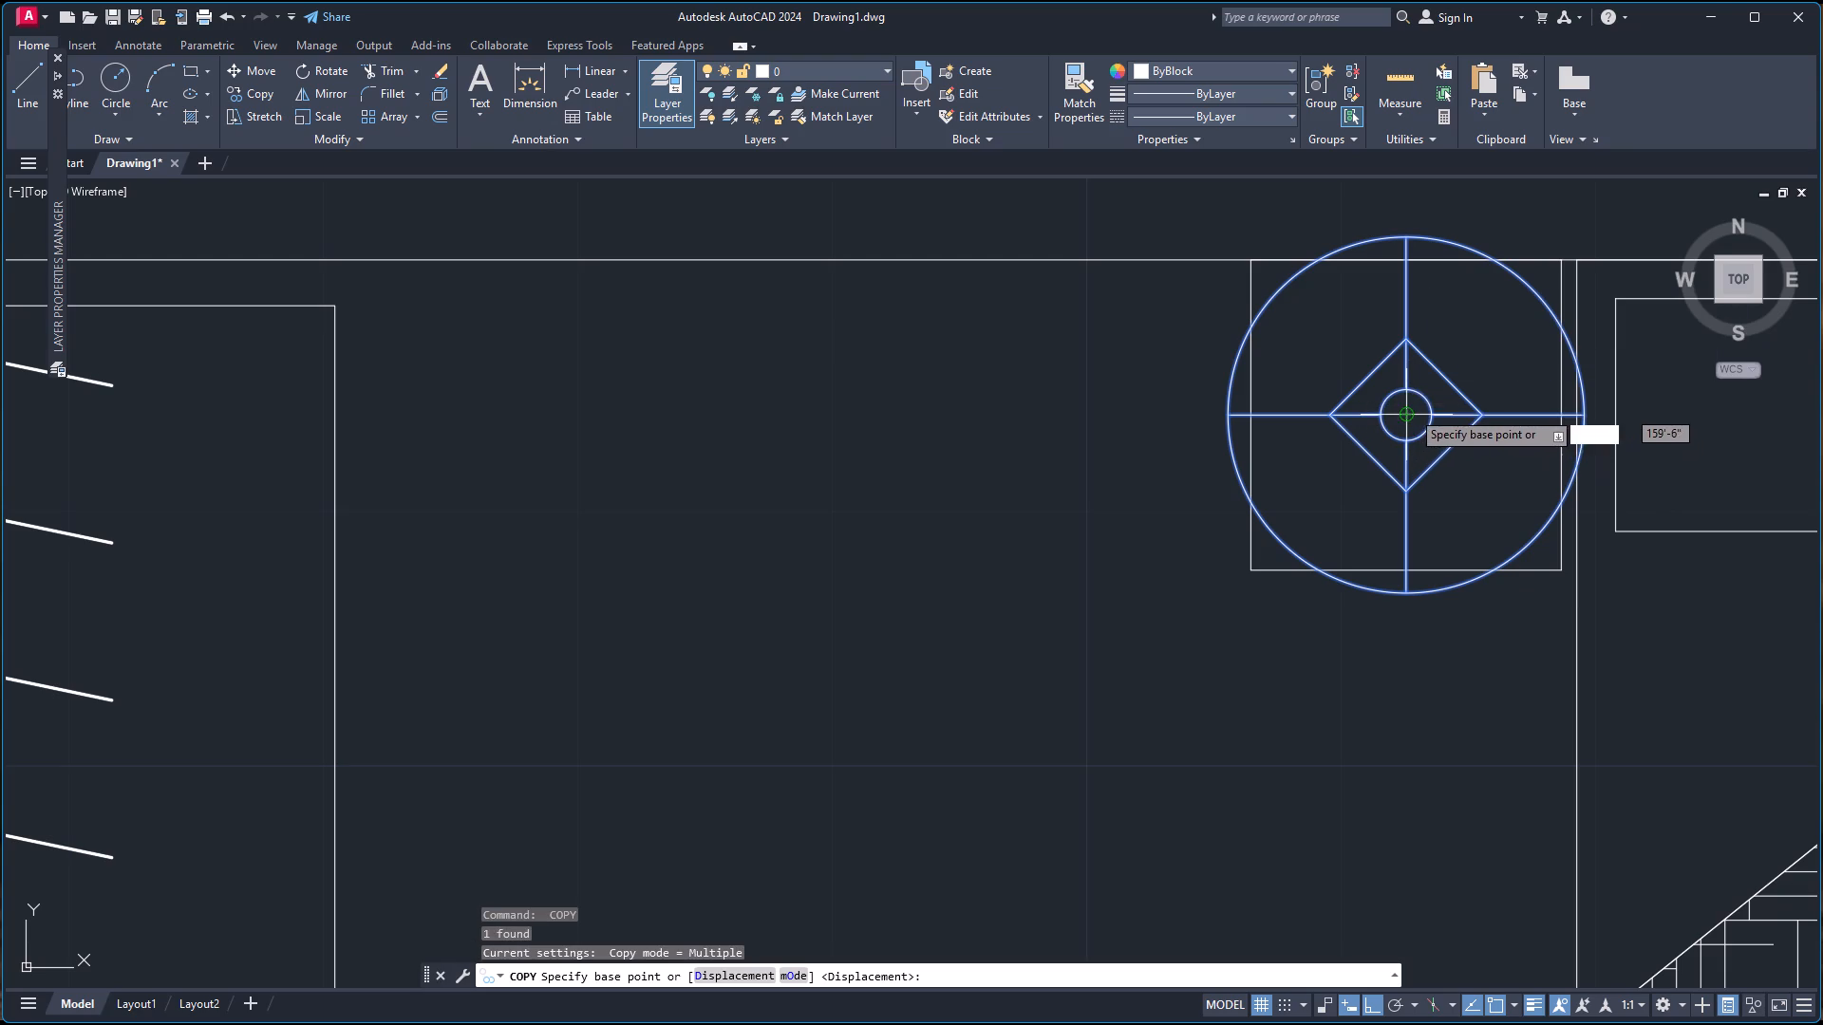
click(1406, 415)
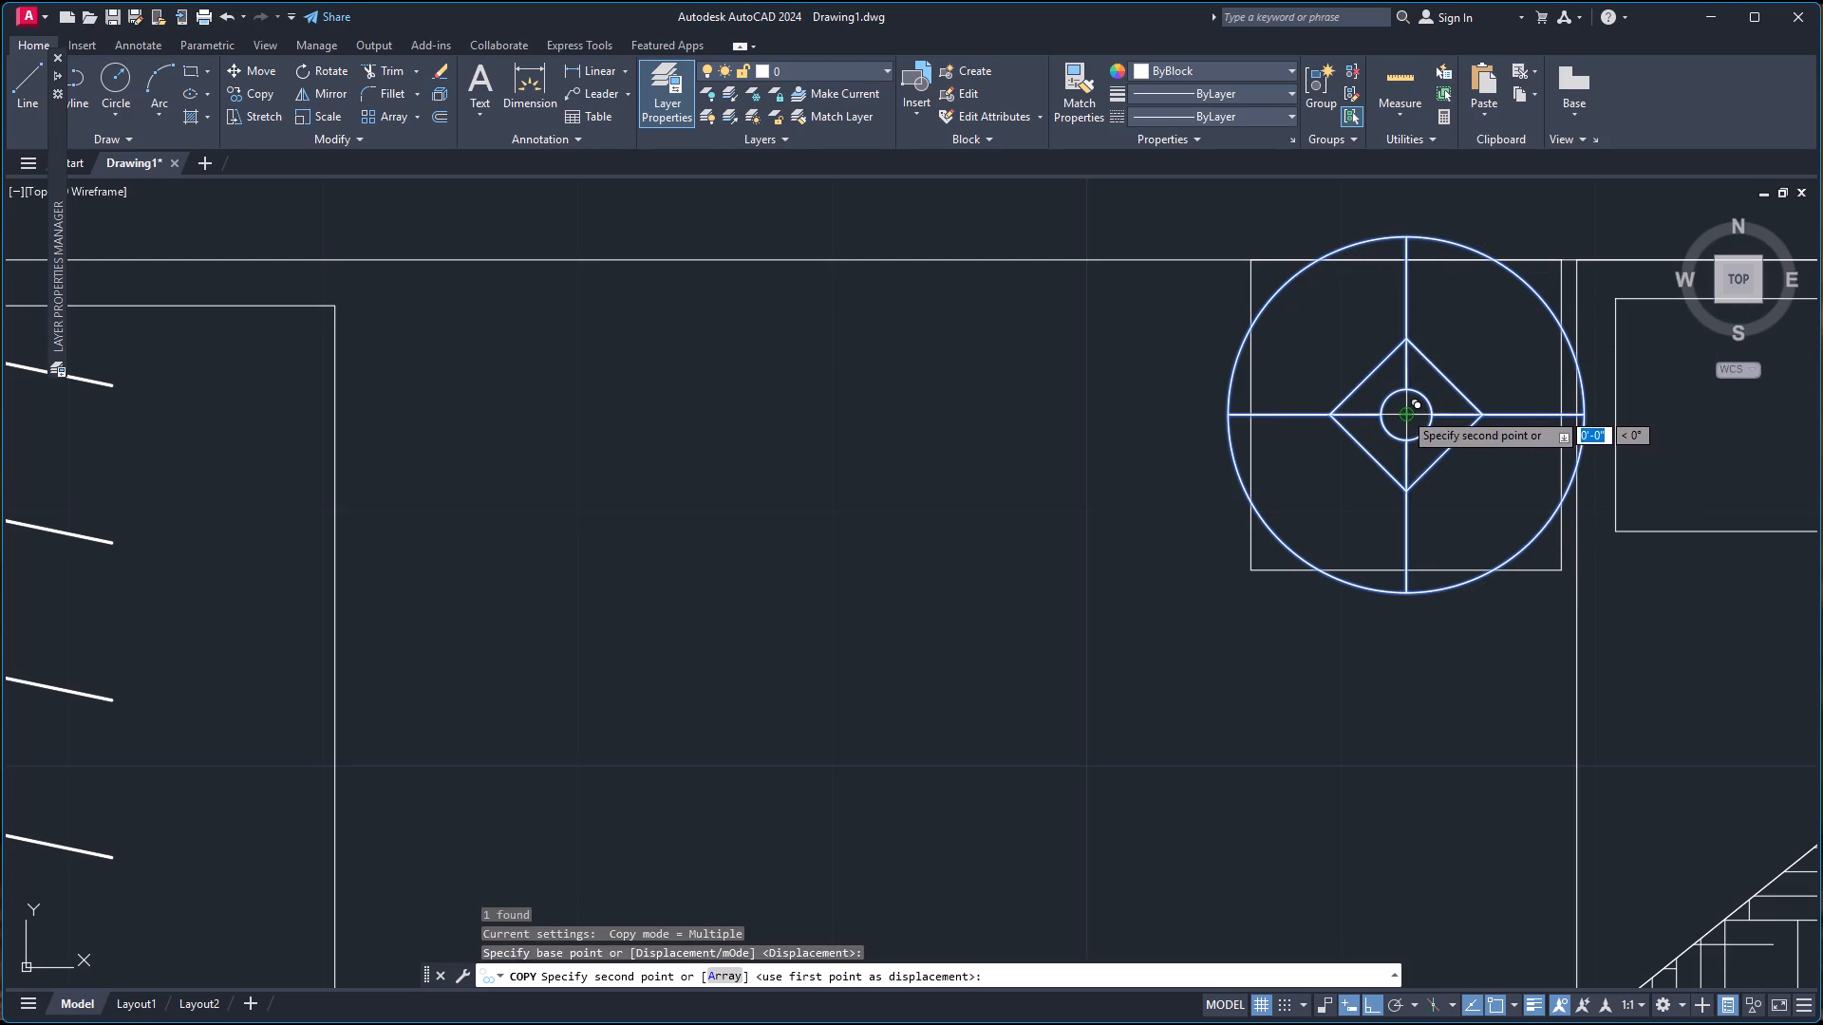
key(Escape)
Scale down the copied Lamp - Table block from its center, picking a size that fits inside the nightstand square.
click(1386, 401)
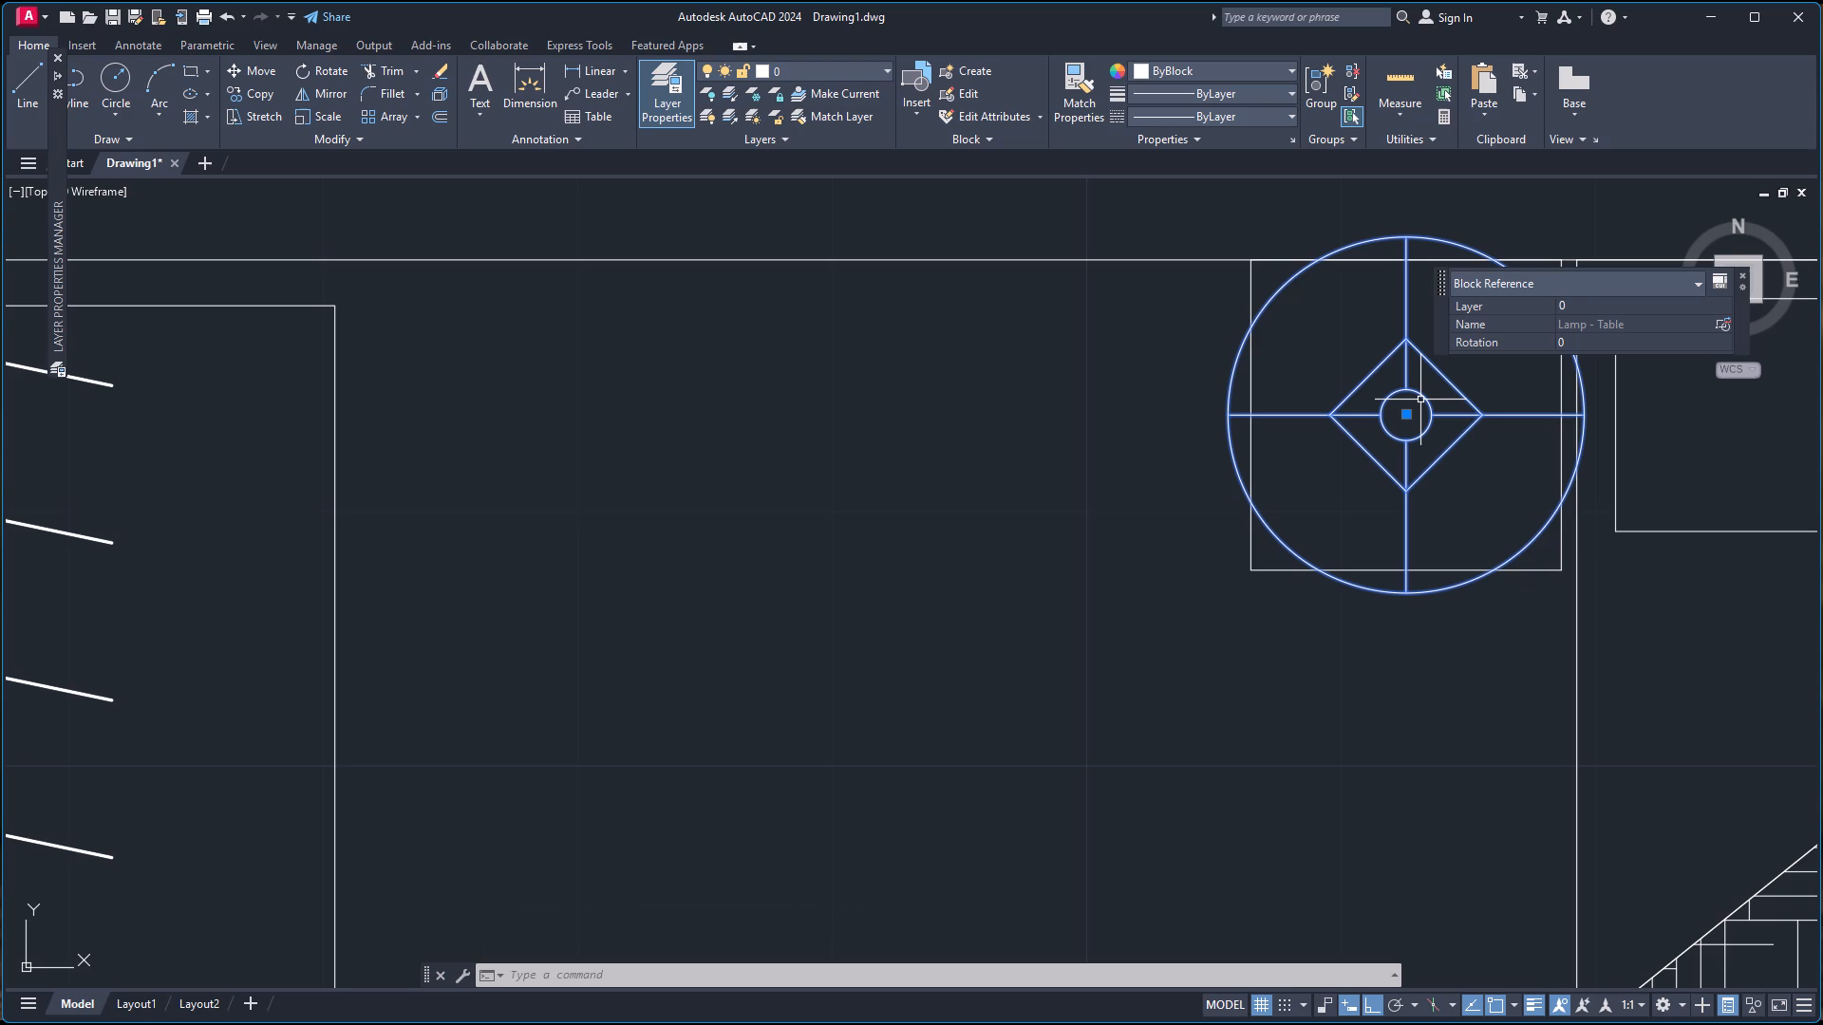
text(sc)
key(Return)
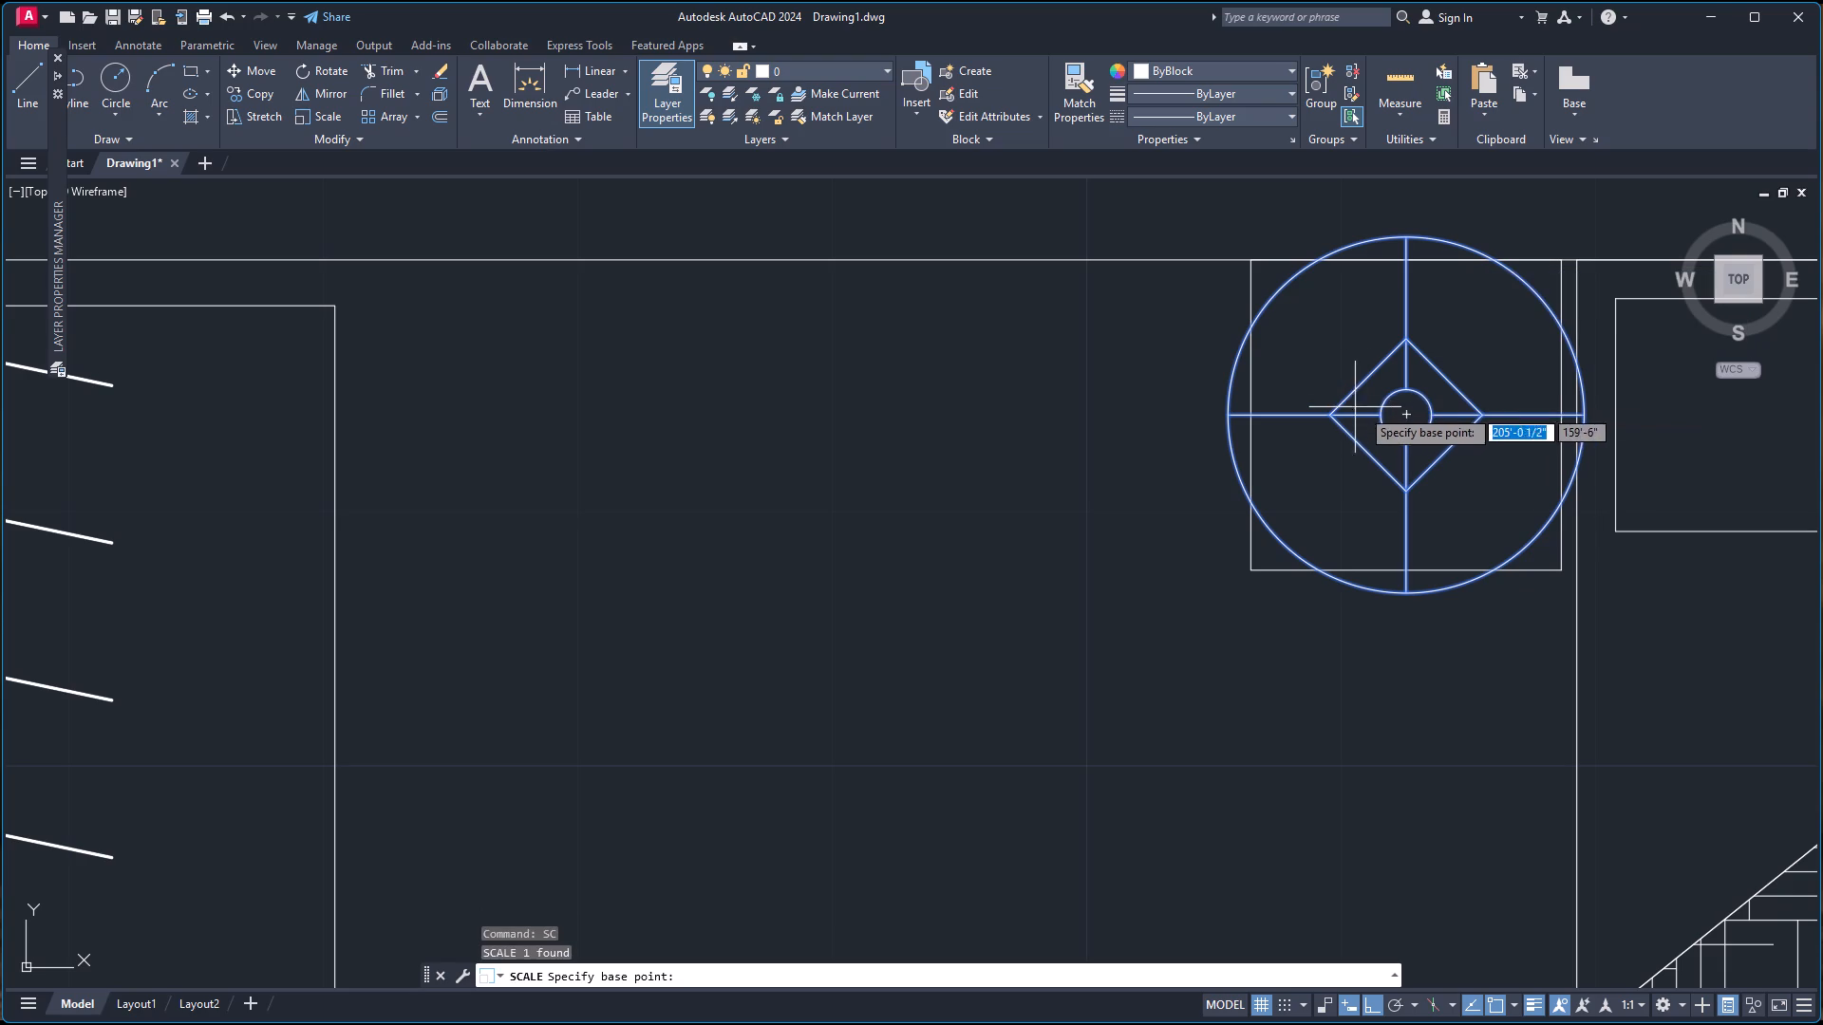
click(1402, 418)
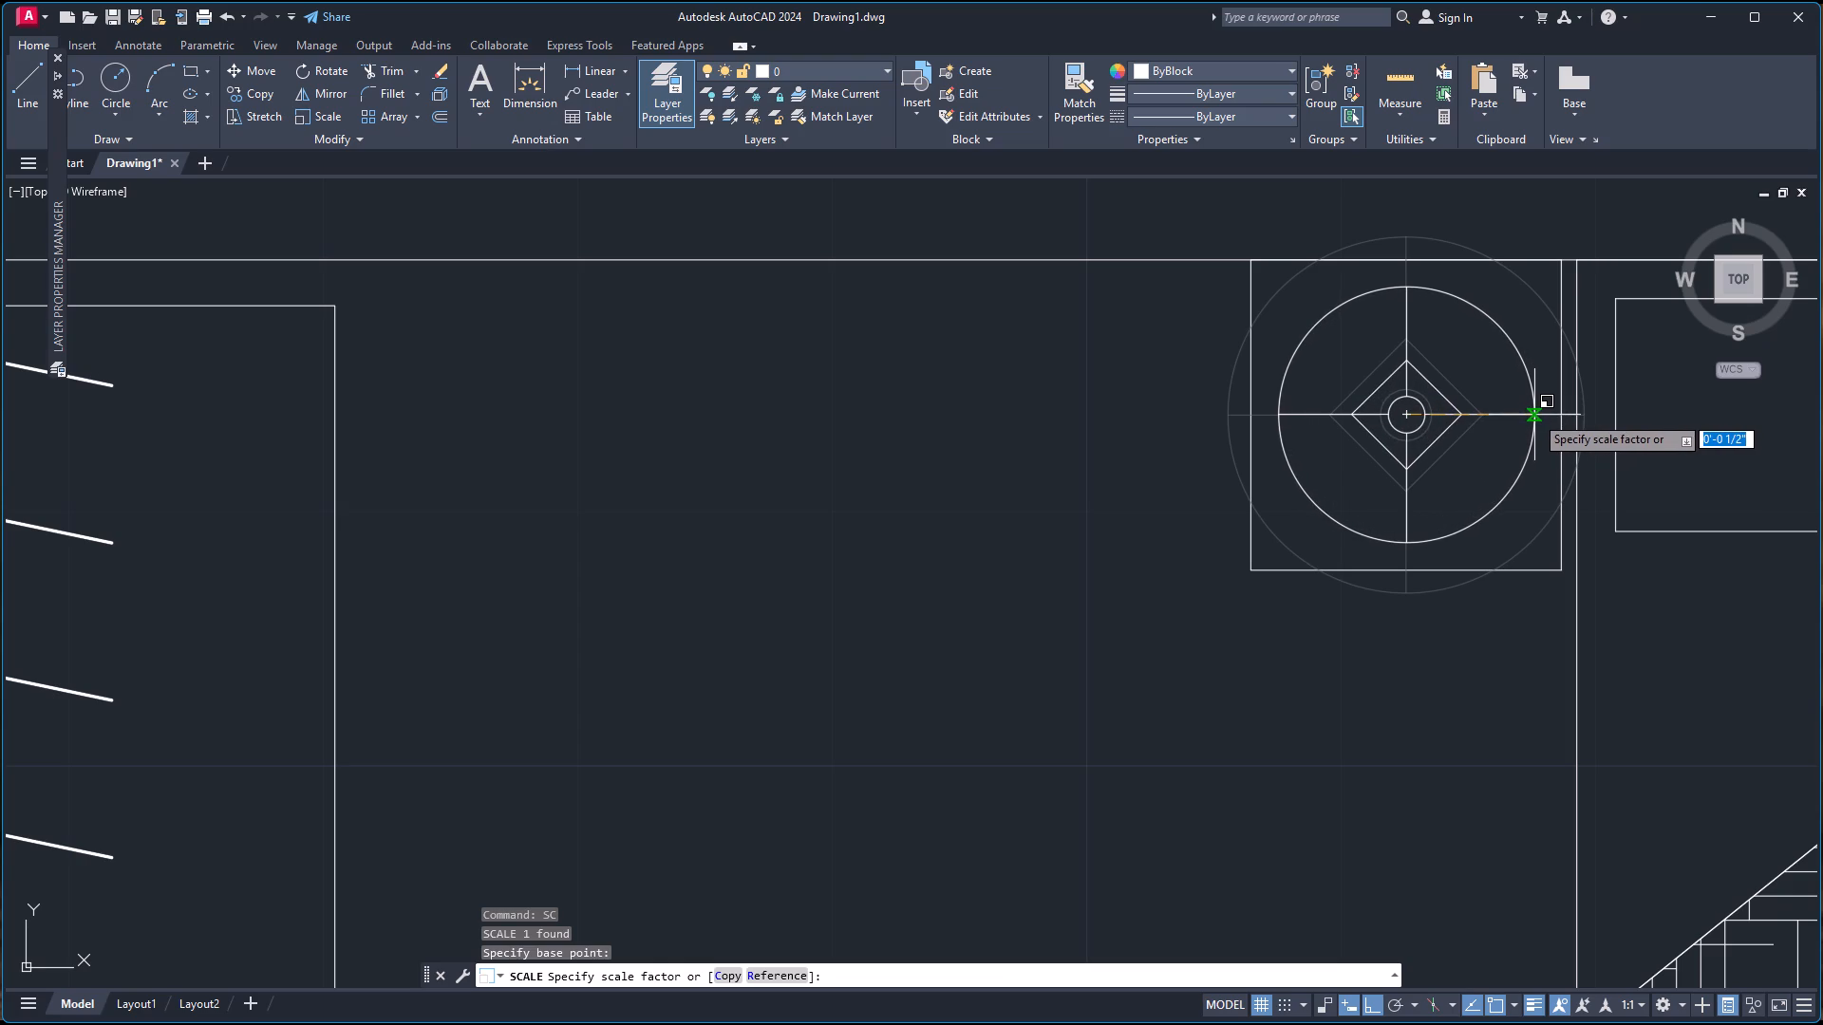
click(1534, 415)
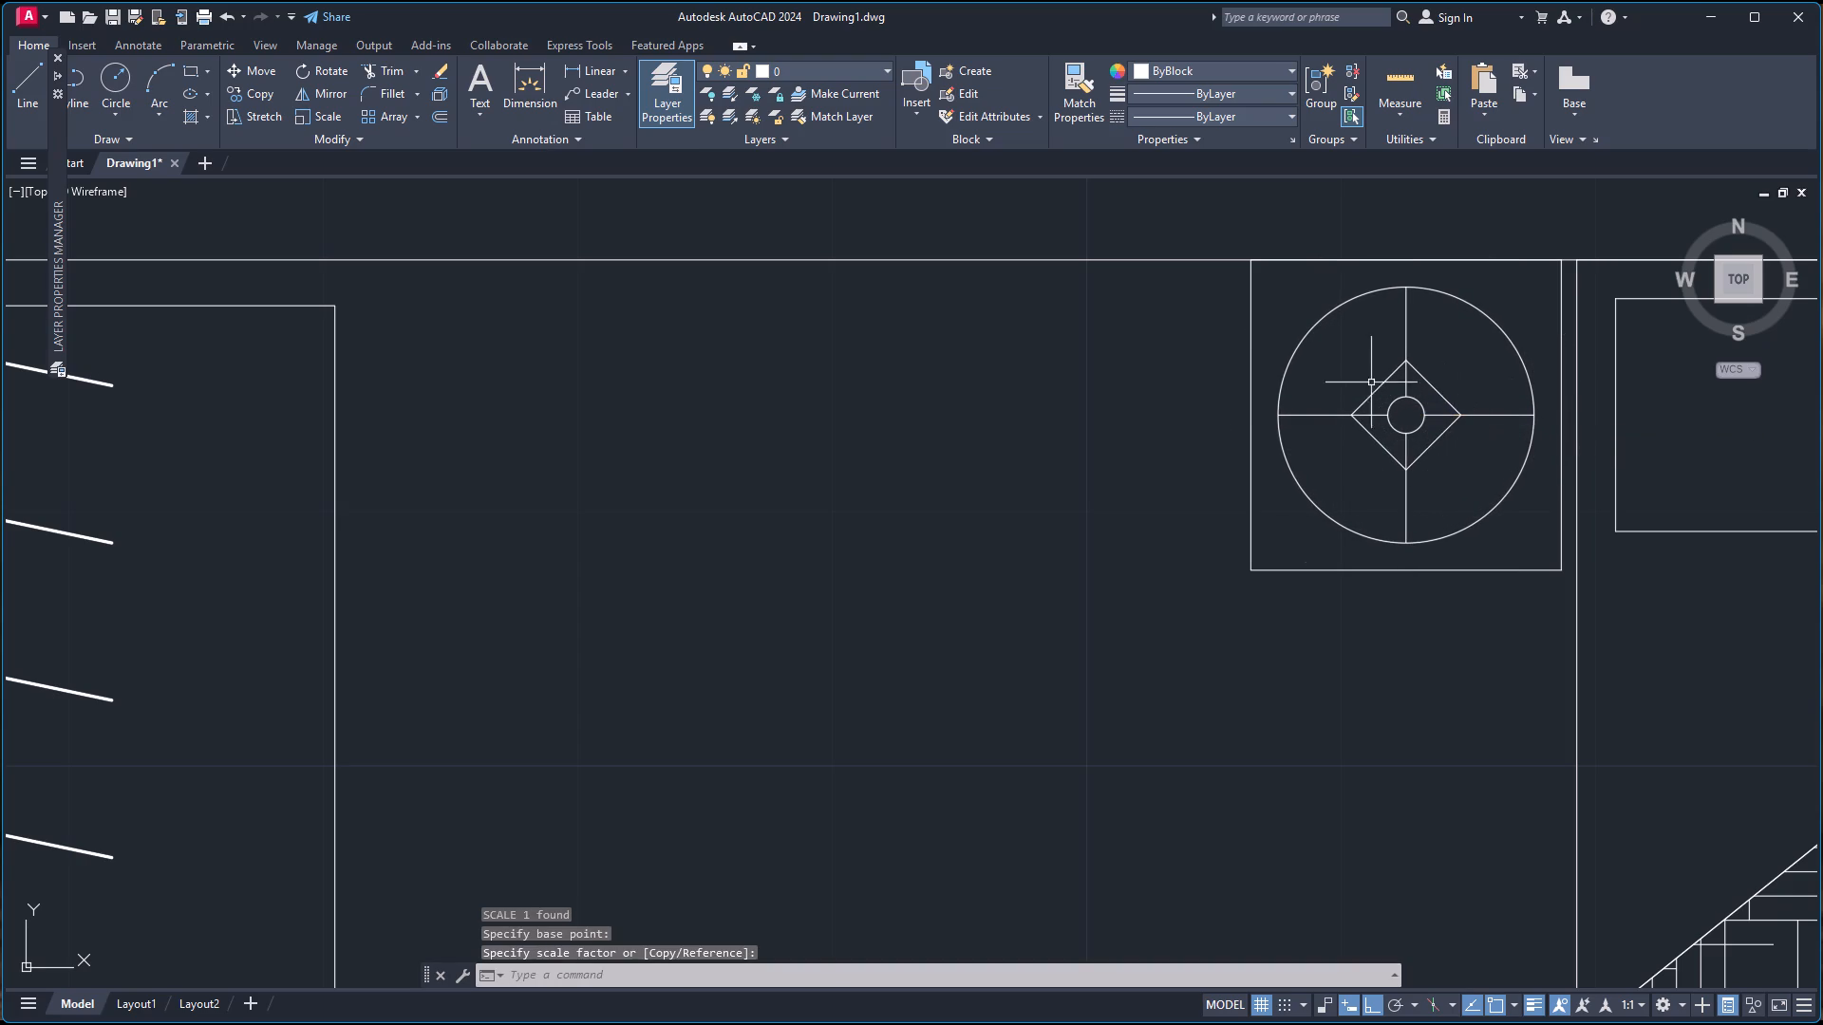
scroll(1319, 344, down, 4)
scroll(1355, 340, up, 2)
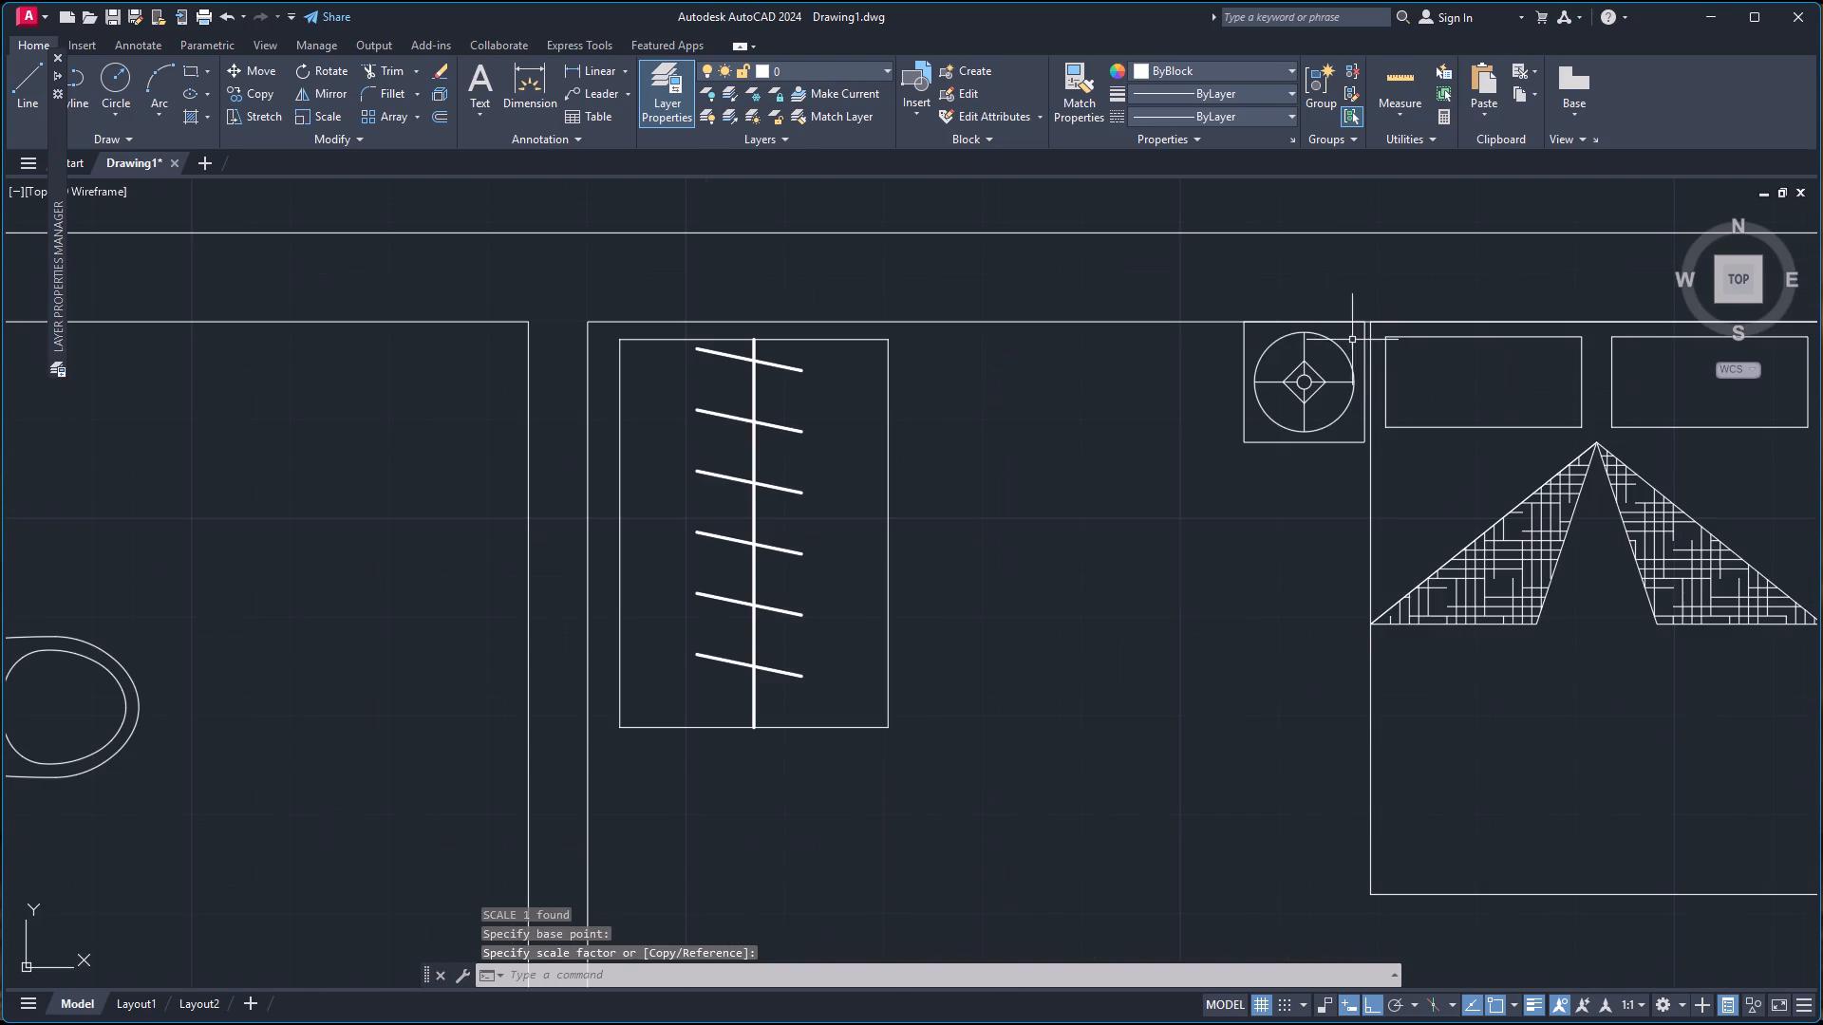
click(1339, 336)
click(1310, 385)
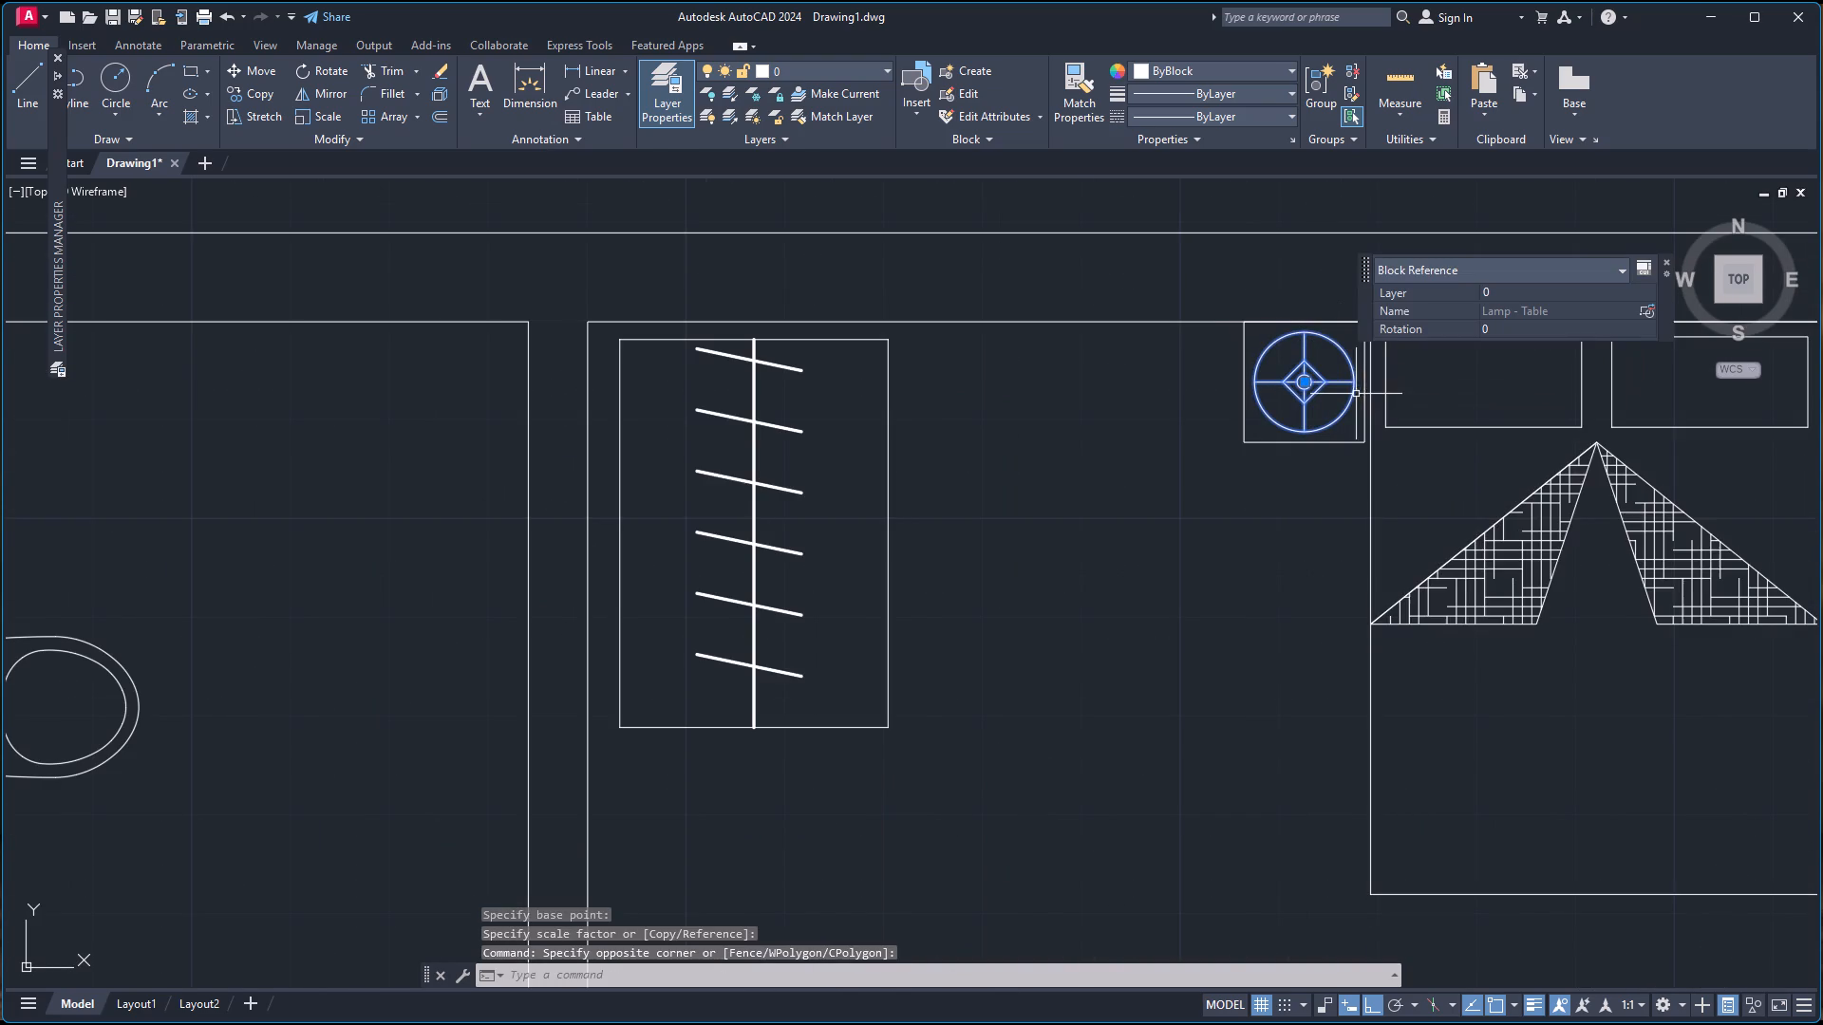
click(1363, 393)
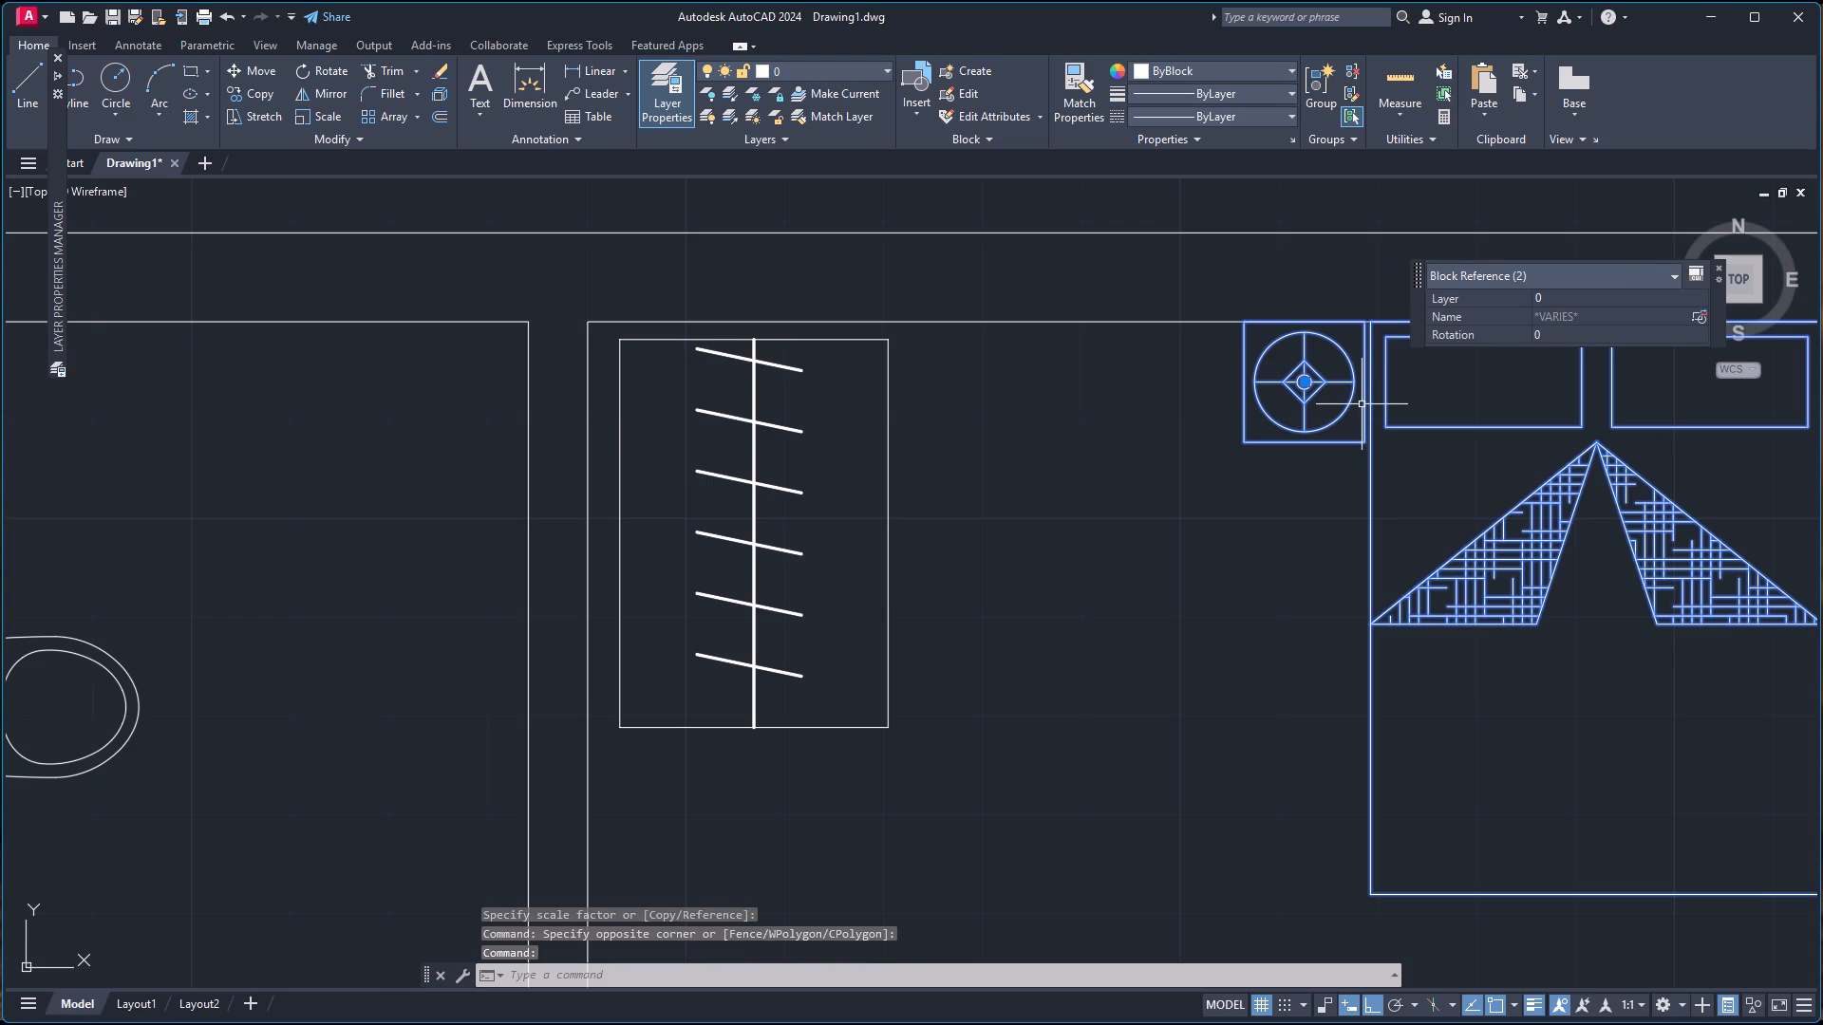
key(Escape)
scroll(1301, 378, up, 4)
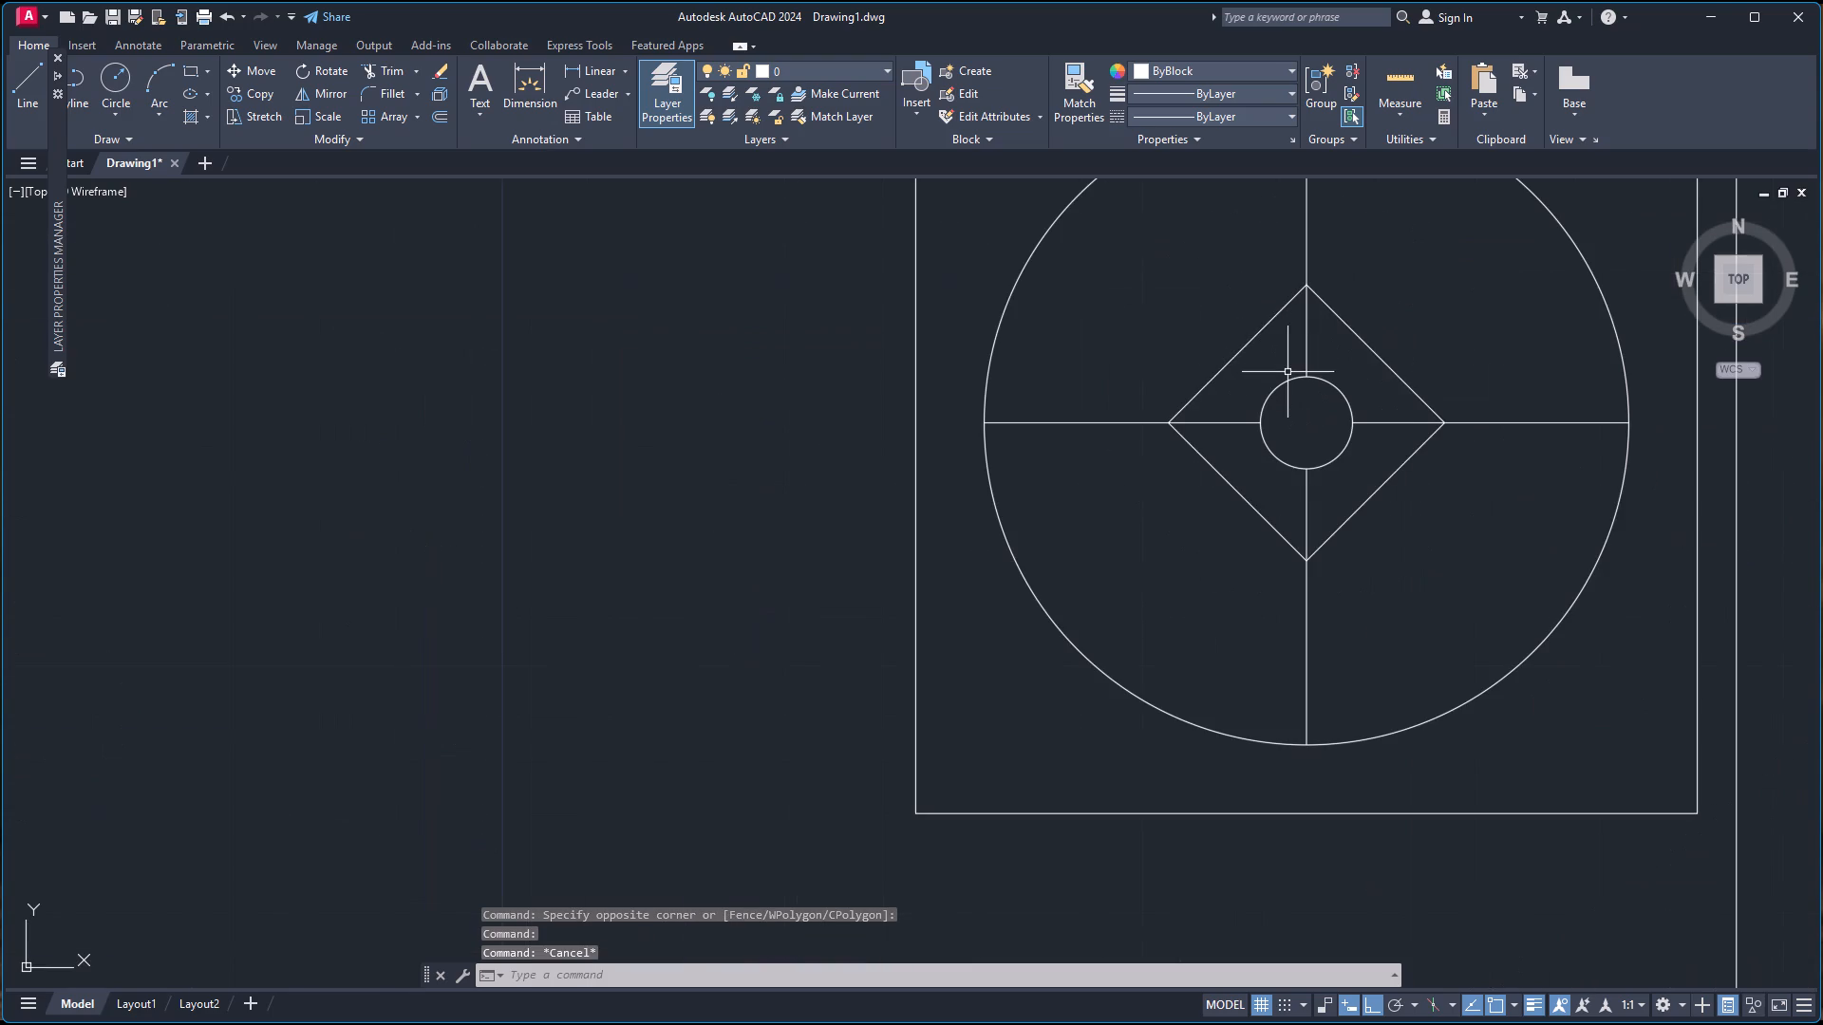
Copy the scaled Lamp - Table block by its center to midway between the side midpoints of the upper-right bedroom bed's east nightstand.
click(1288, 381)
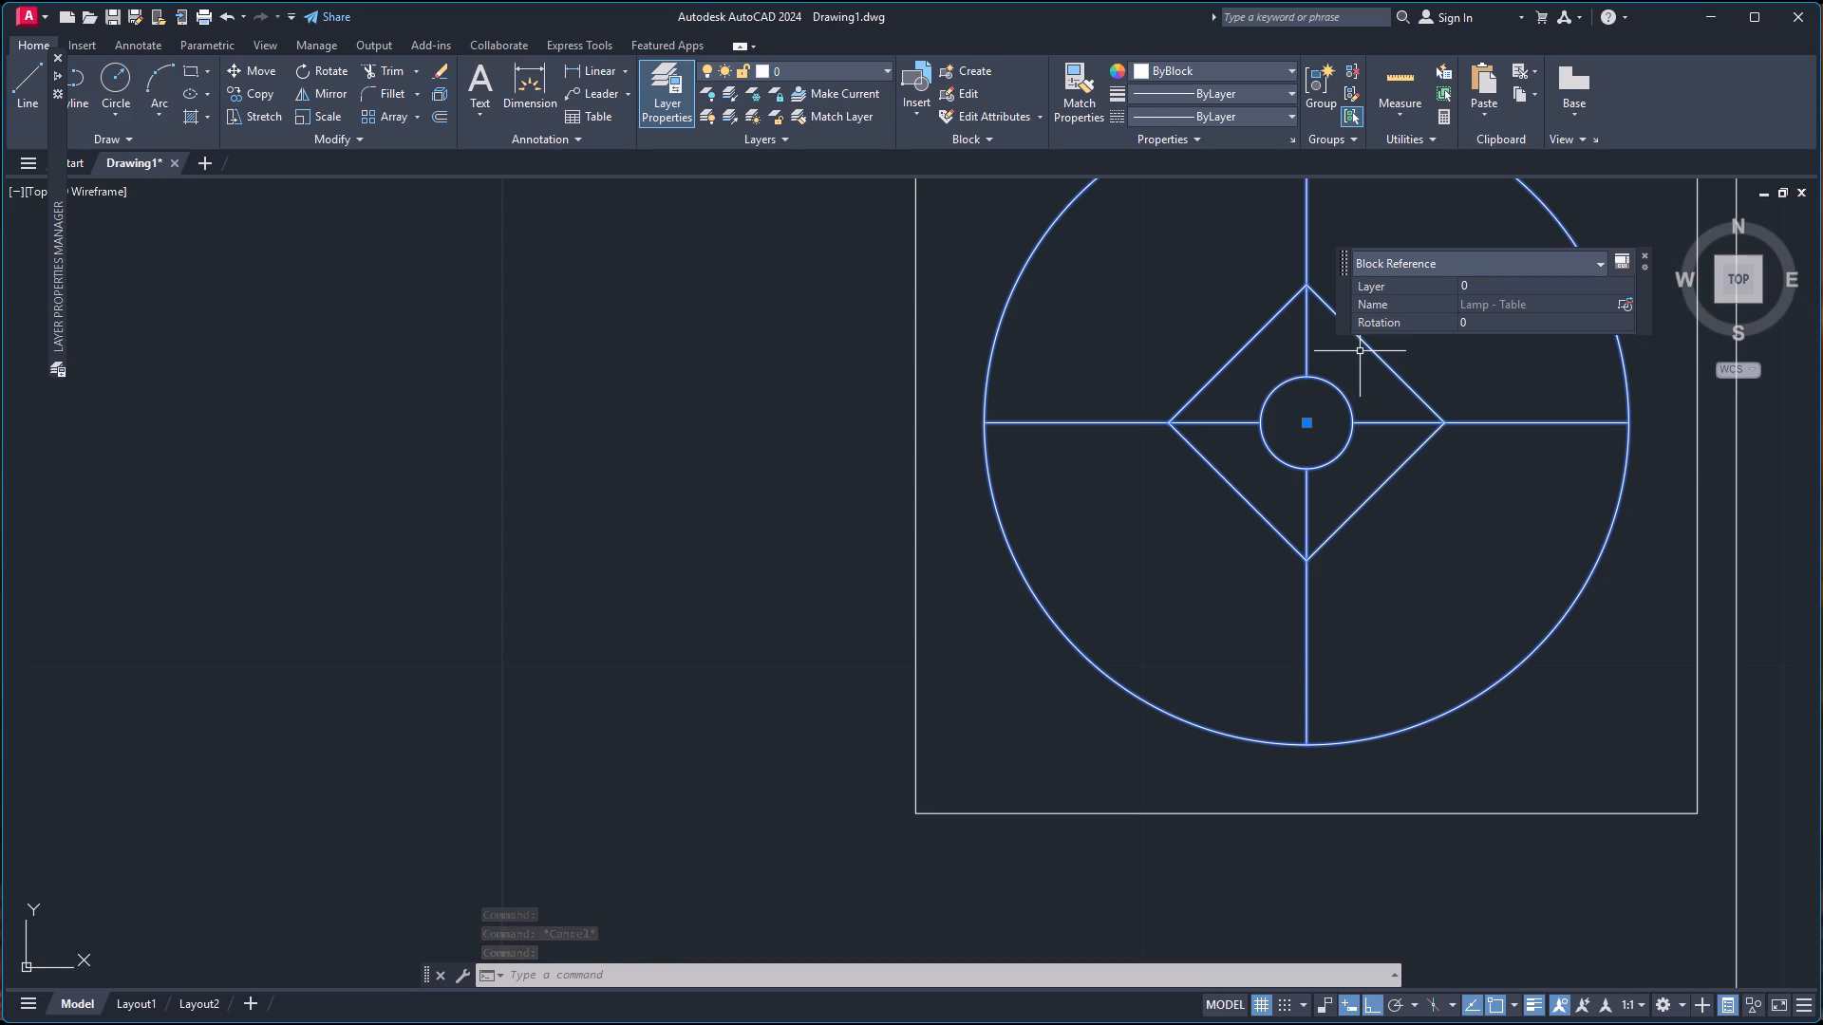
key(c)
key(o)
key(Return)
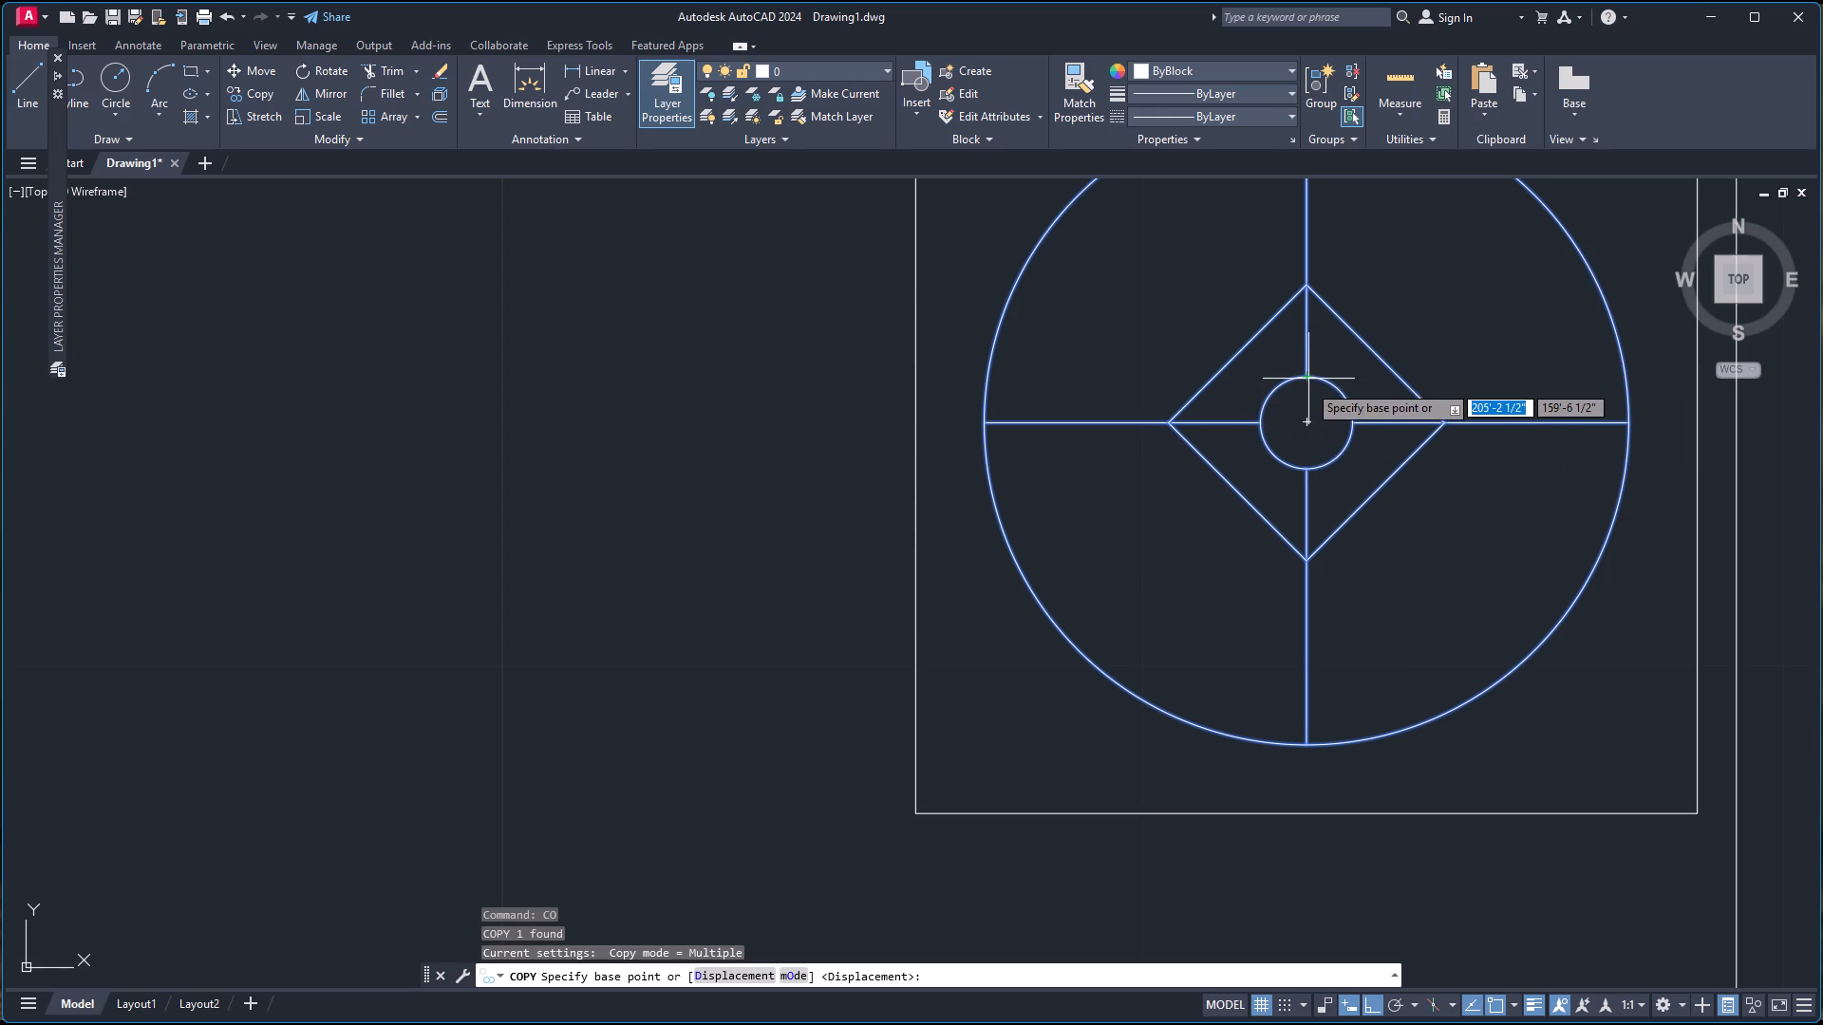
click(1310, 421)
scroll(1395, 413, down, 7)
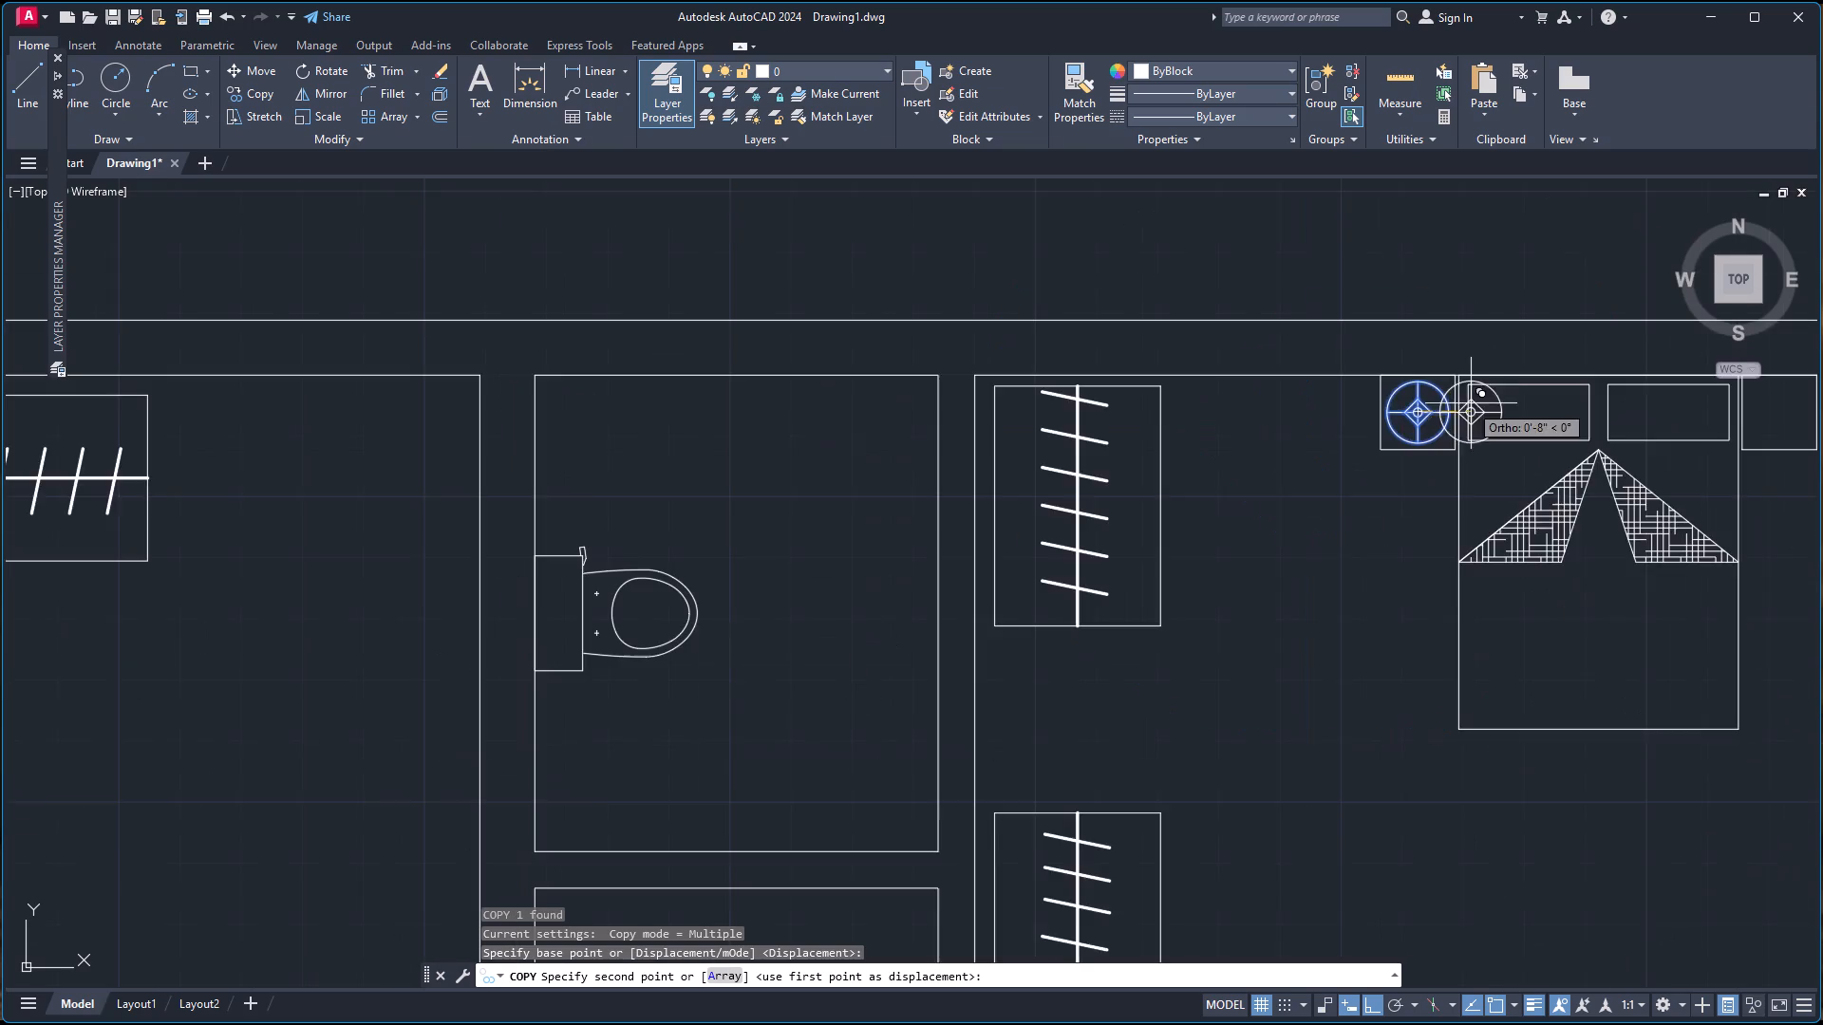
scroll(1553, 398, down, 2)
scroll(1650, 397, up, 6)
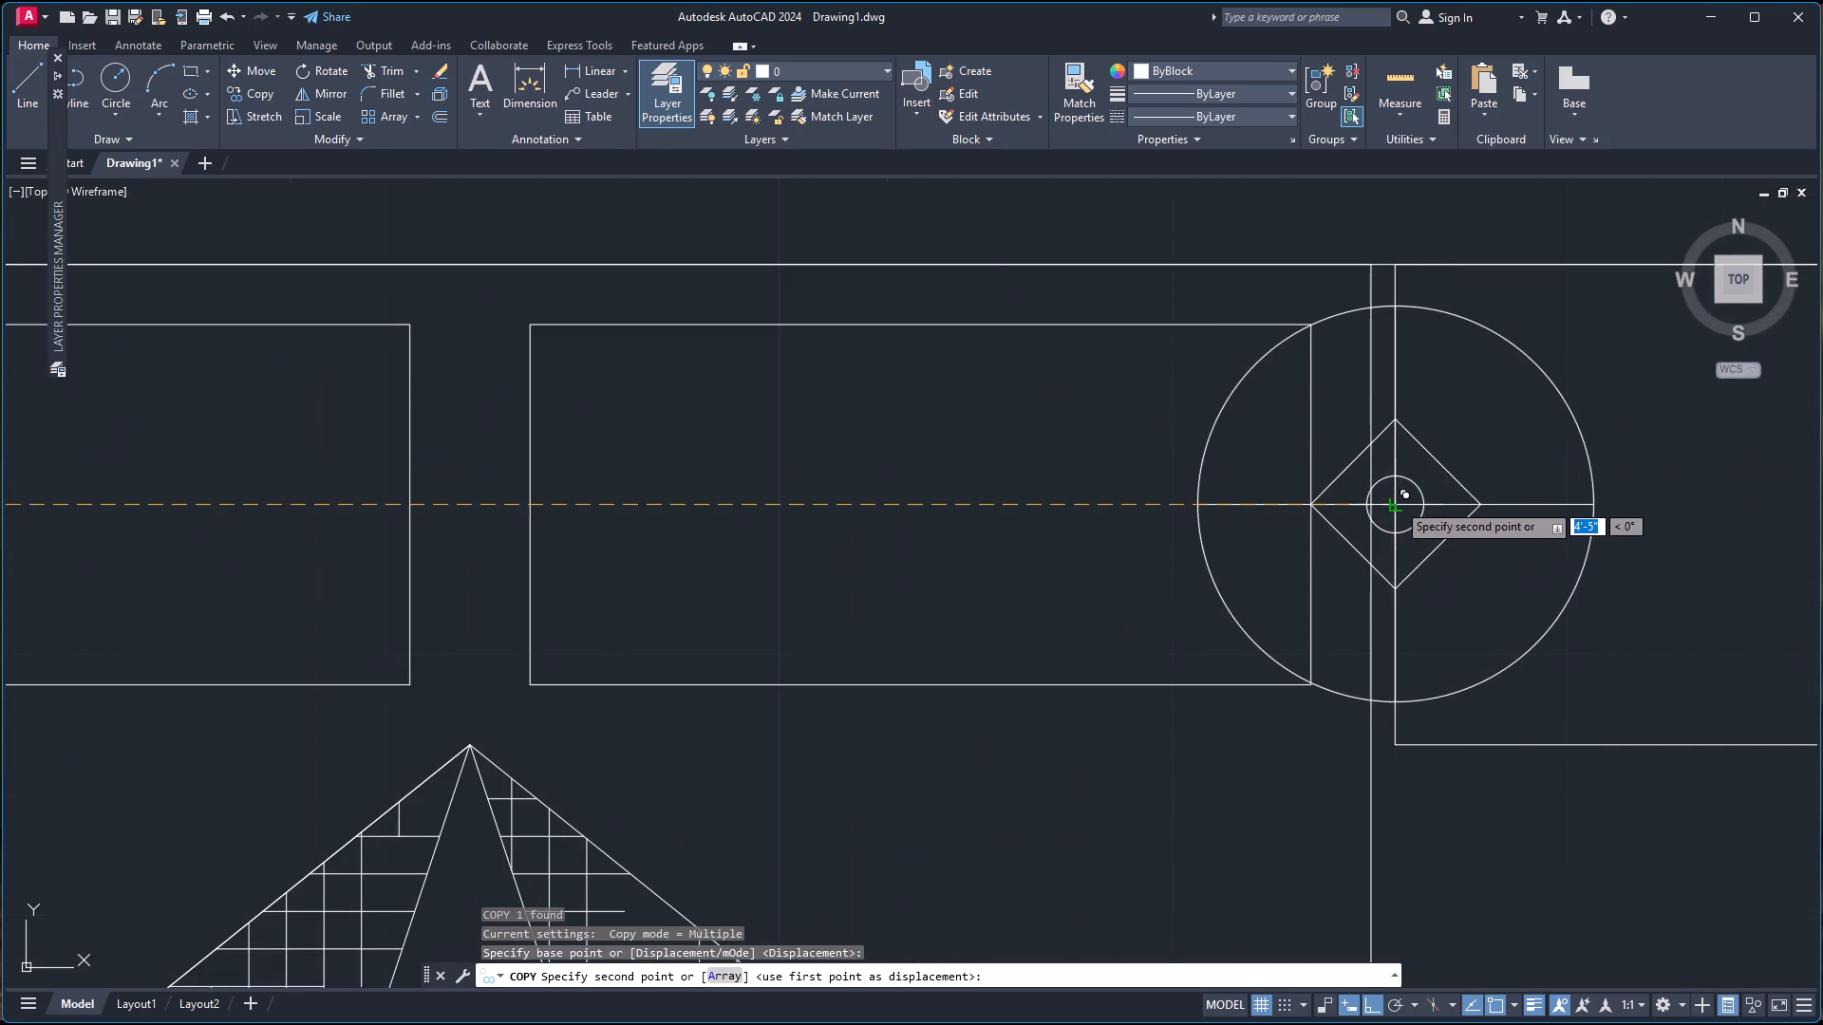
scroll(1680, 481, down, 4)
right_click(1672, 477)
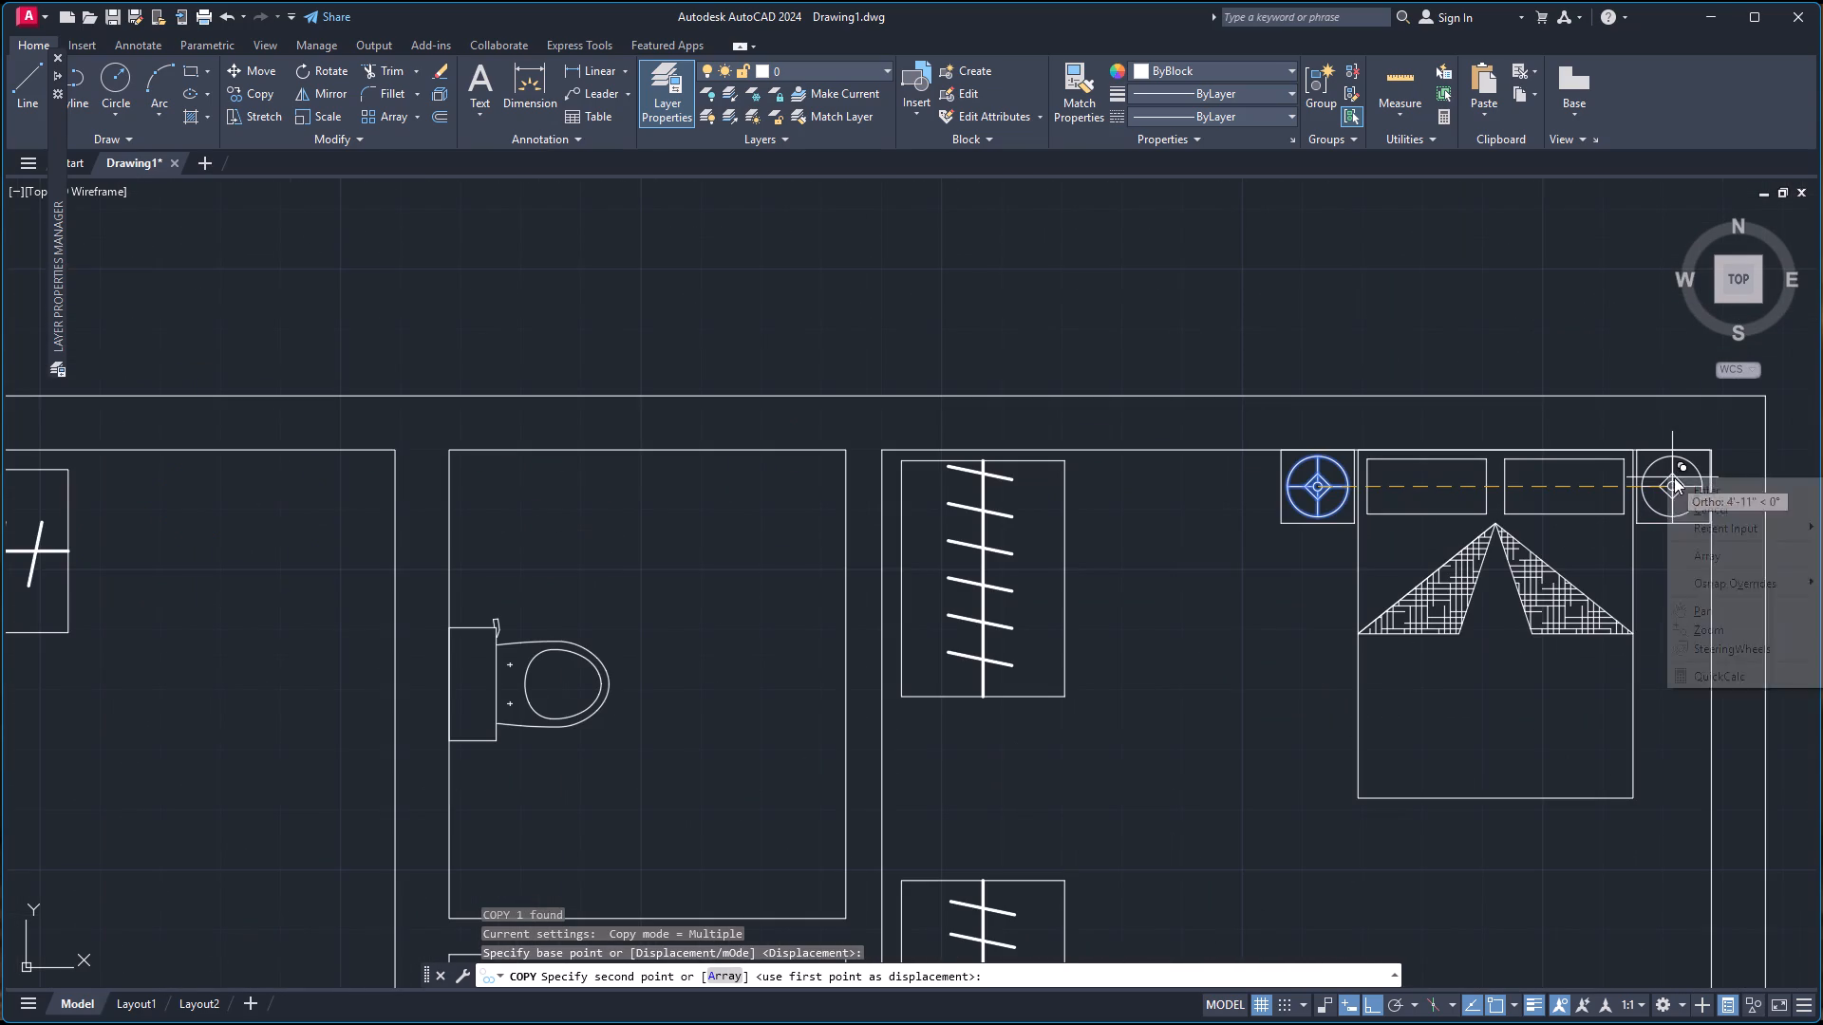
click(1733, 581)
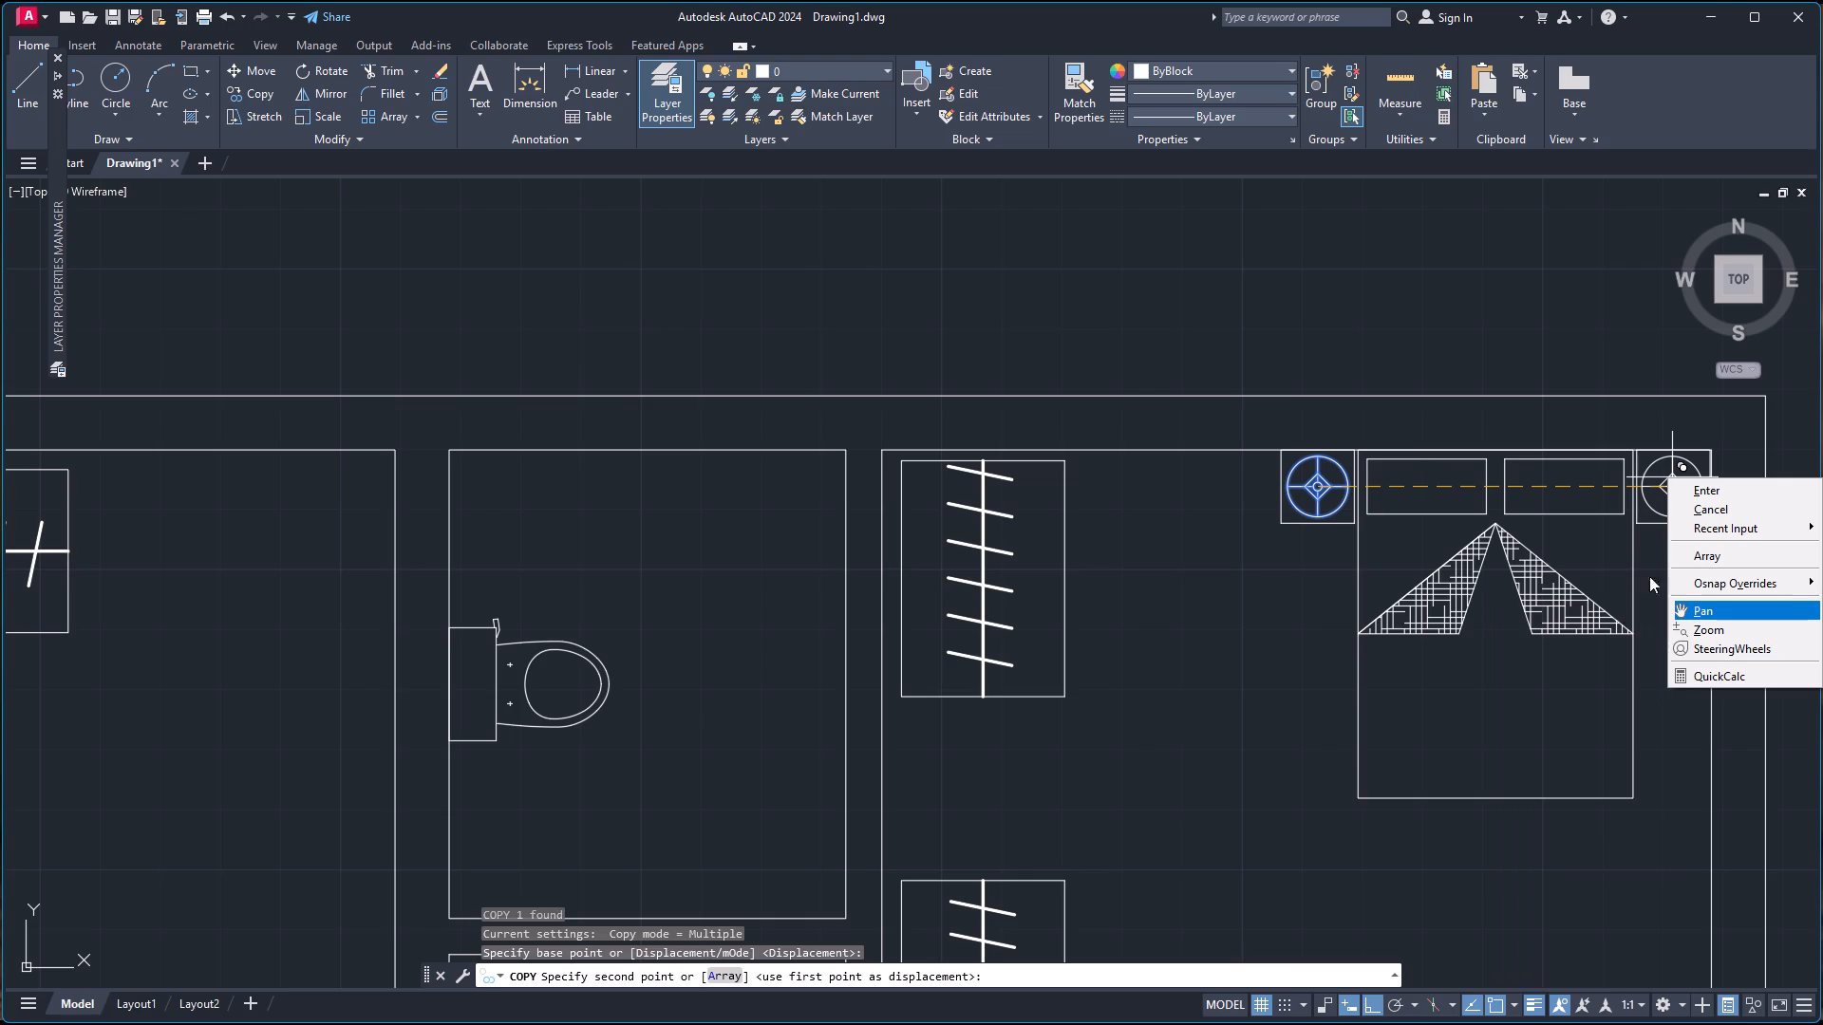
click(1722, 579)
click(1616, 620)
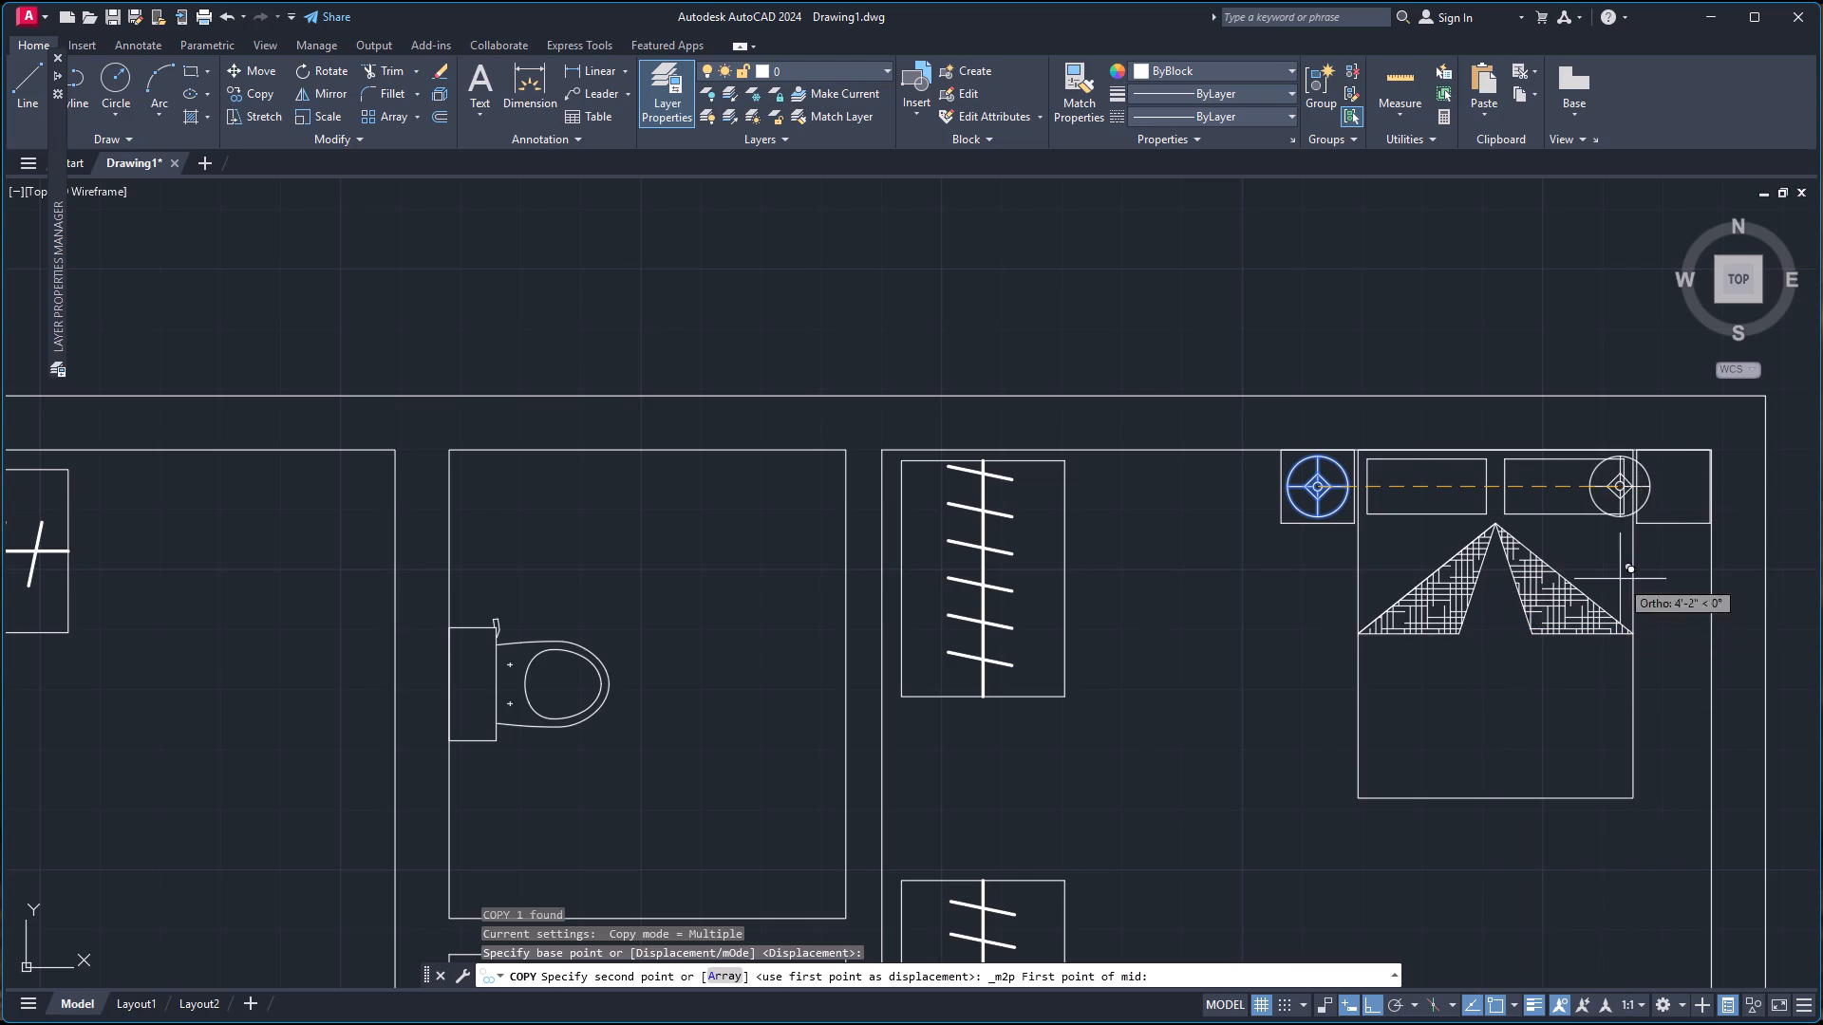
scroll(1688, 452, up, 3)
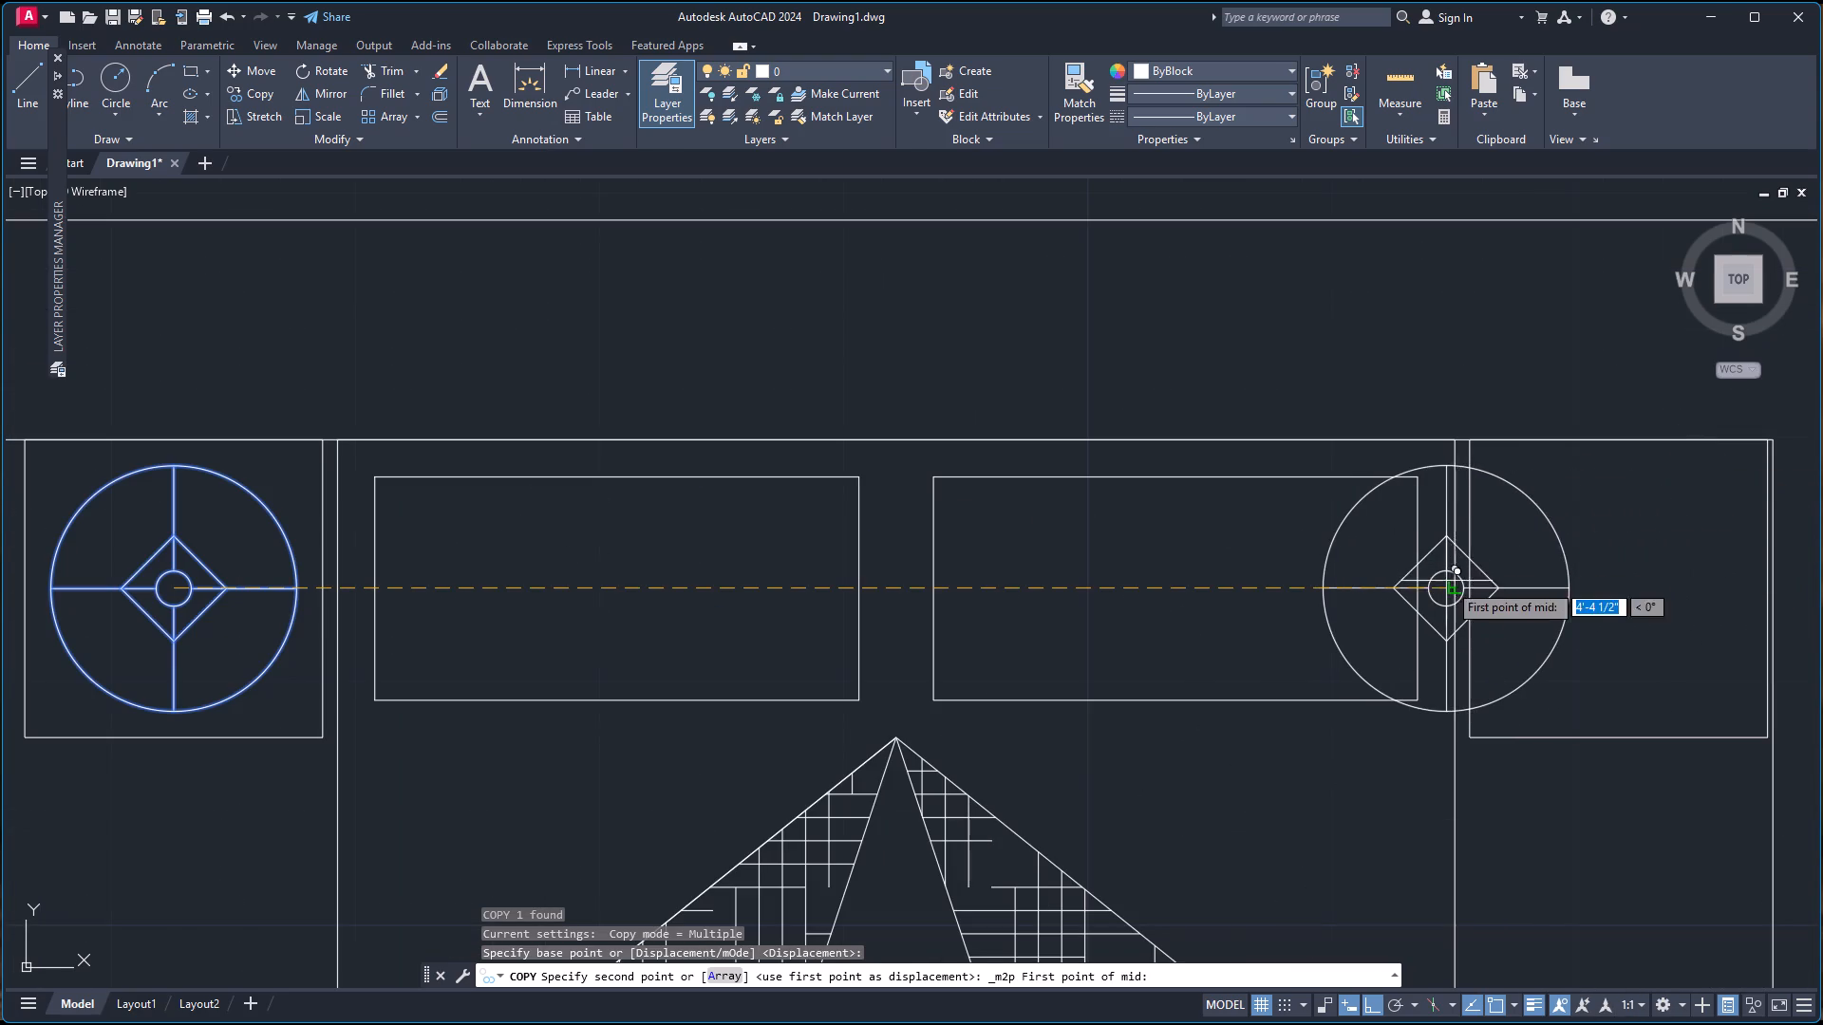
click(1470, 588)
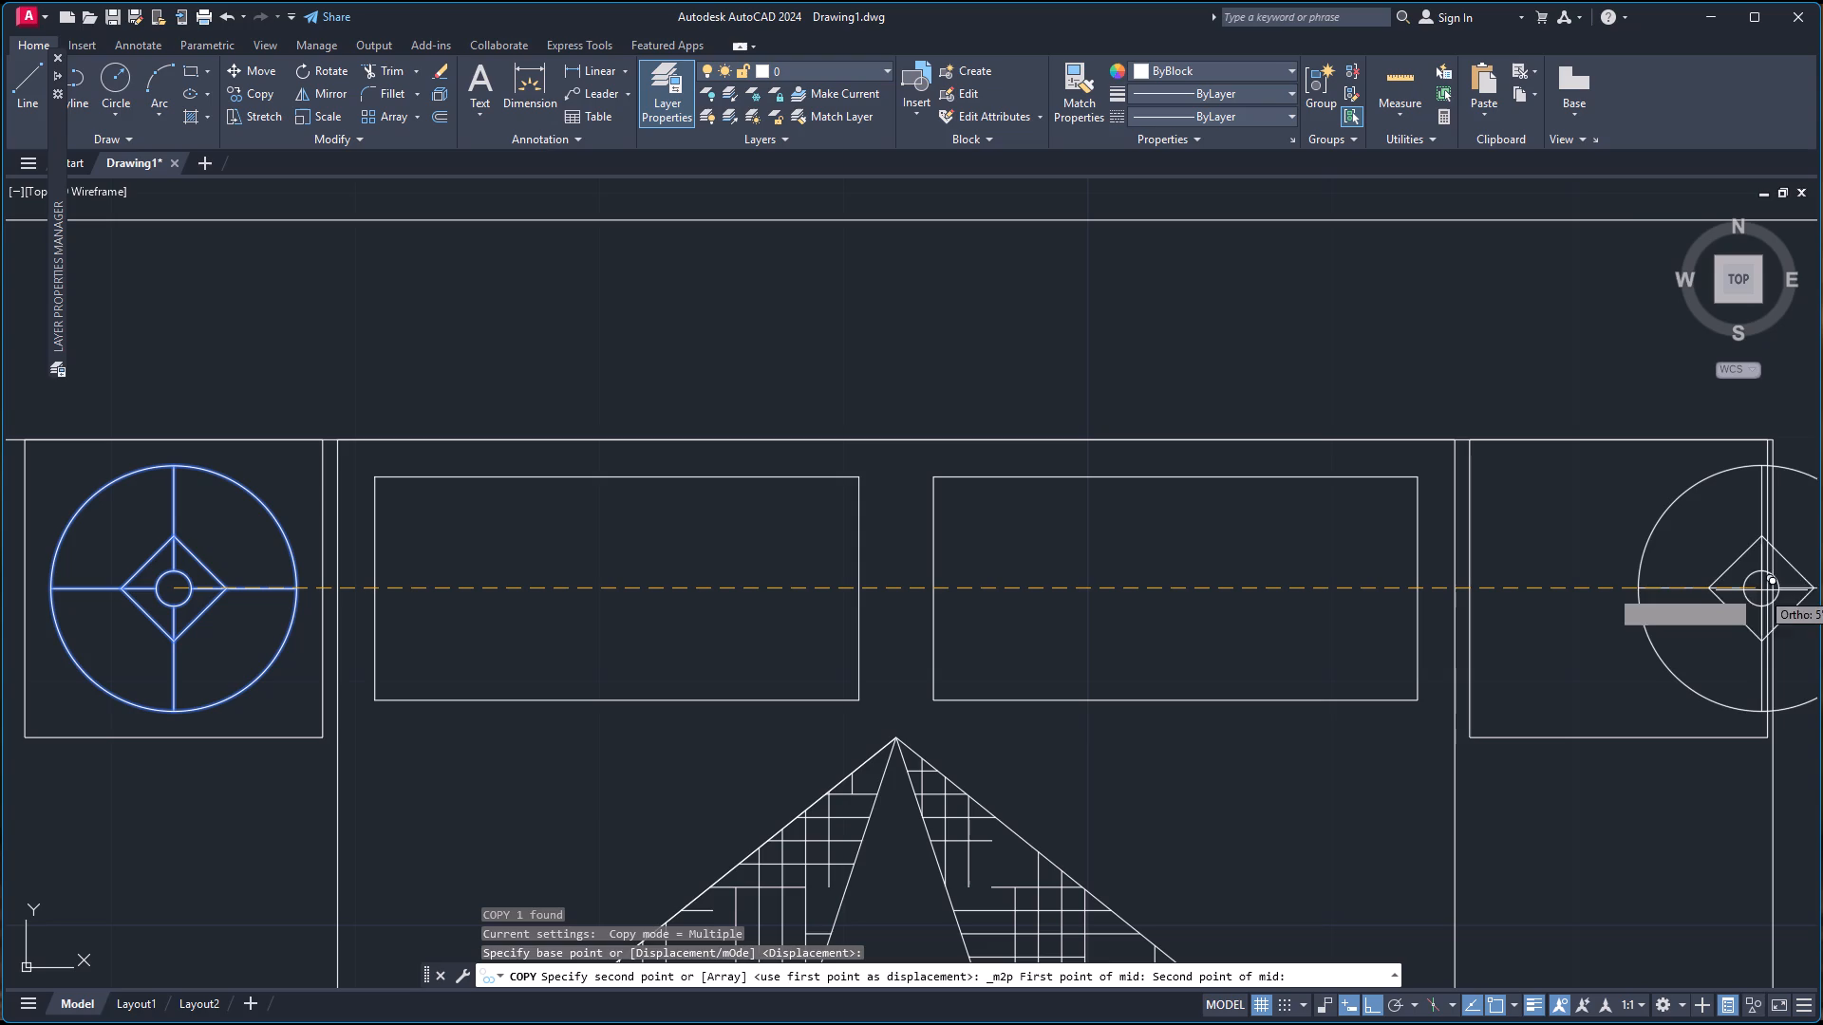
click(1768, 586)
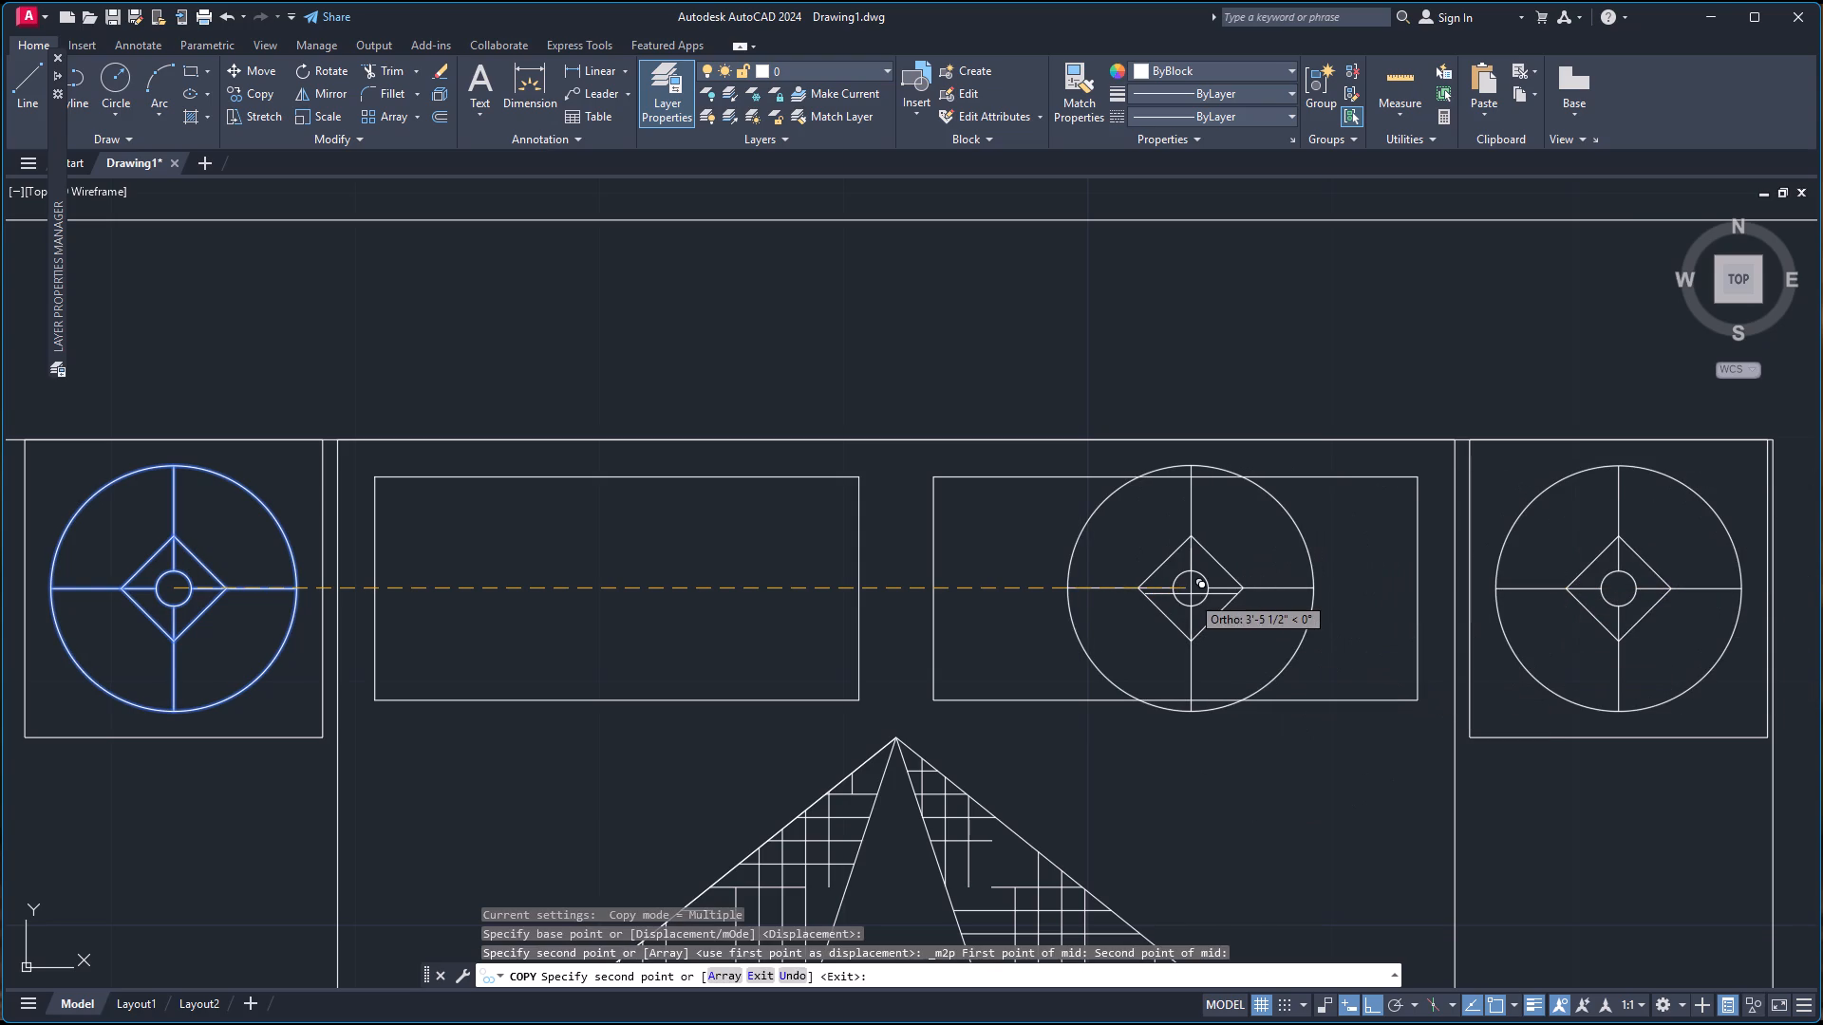
key(Escape)
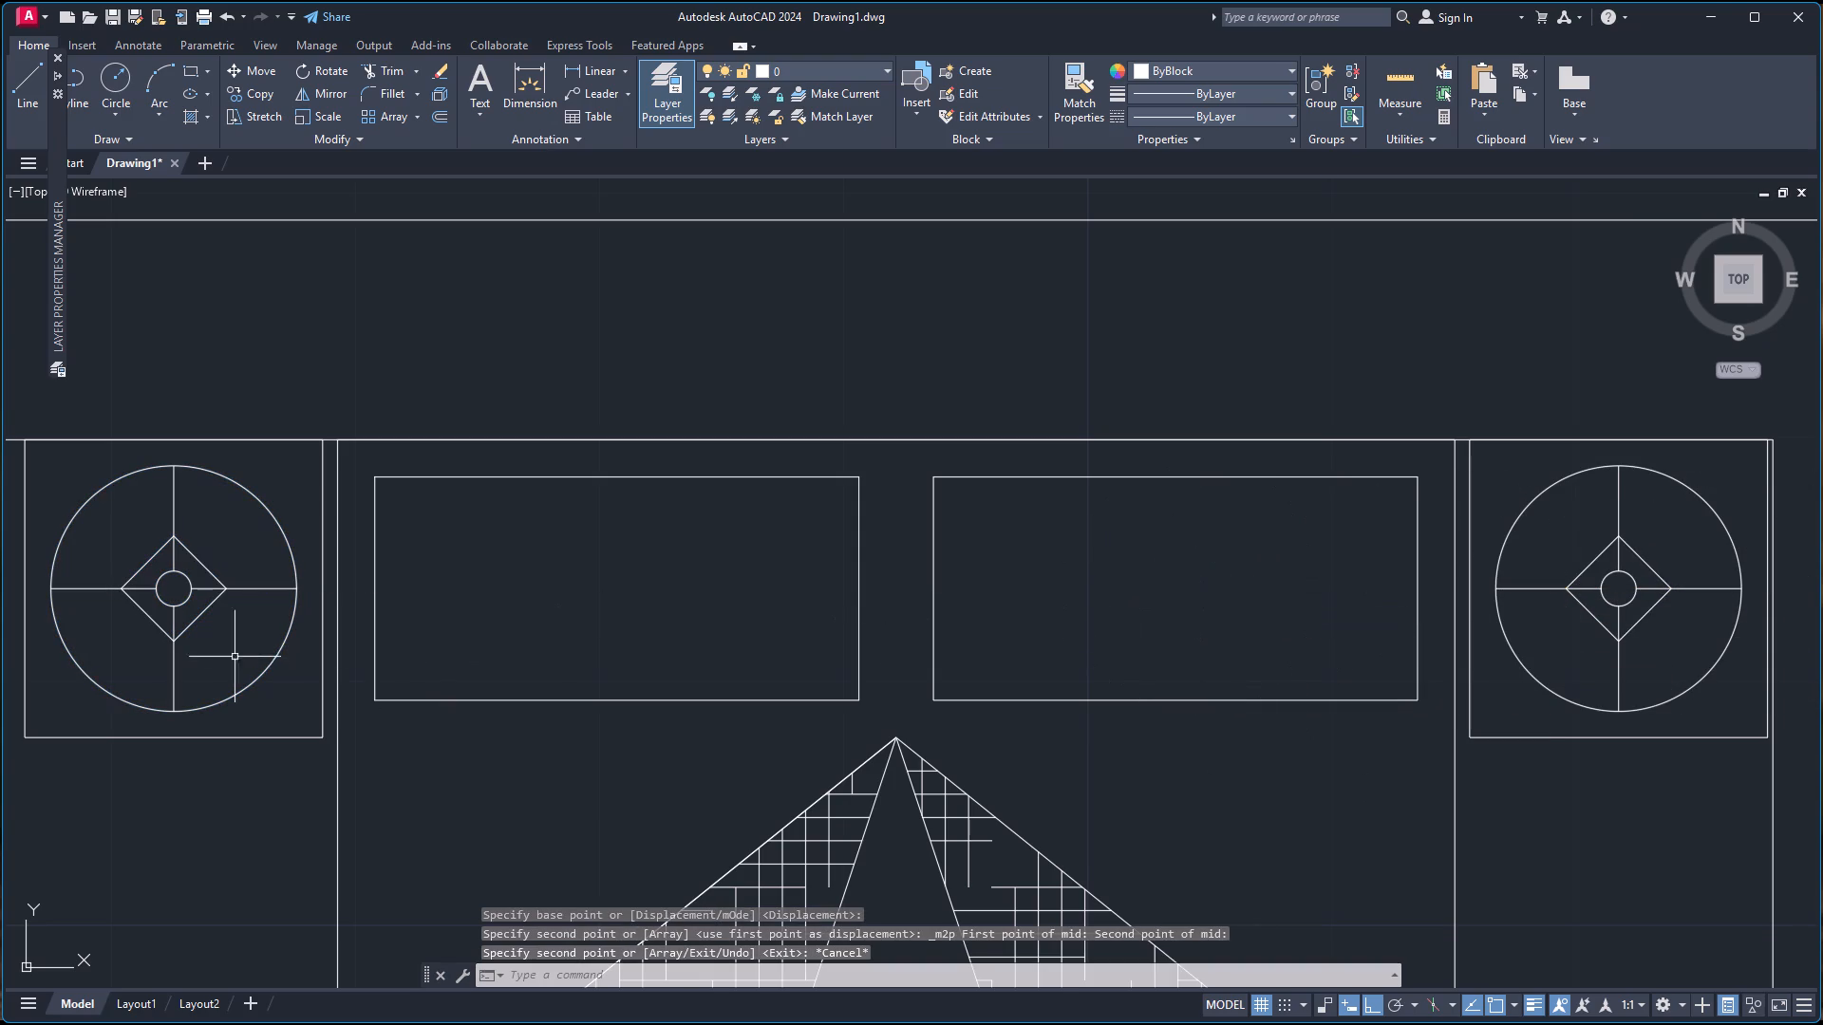
Group the upper-right bedroom's MAT-P13 bed with the two table lamps on its nightstands.
click(260, 677)
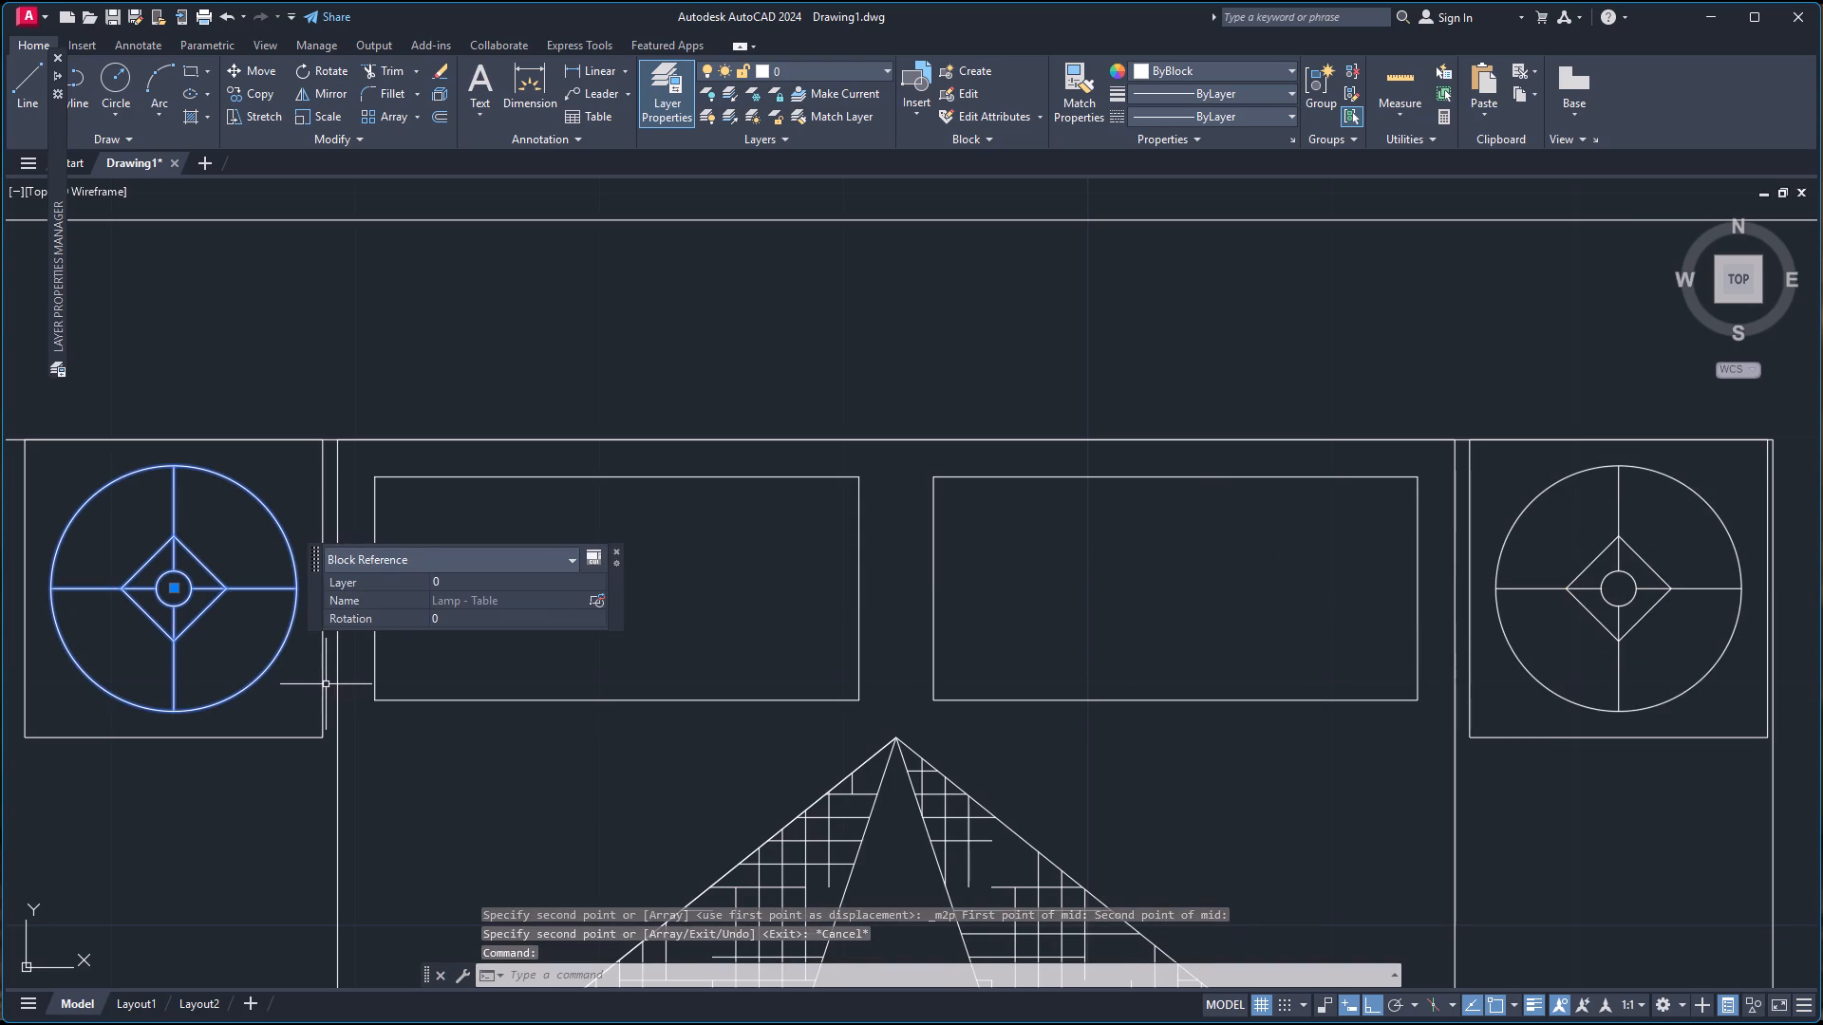
click(324, 687)
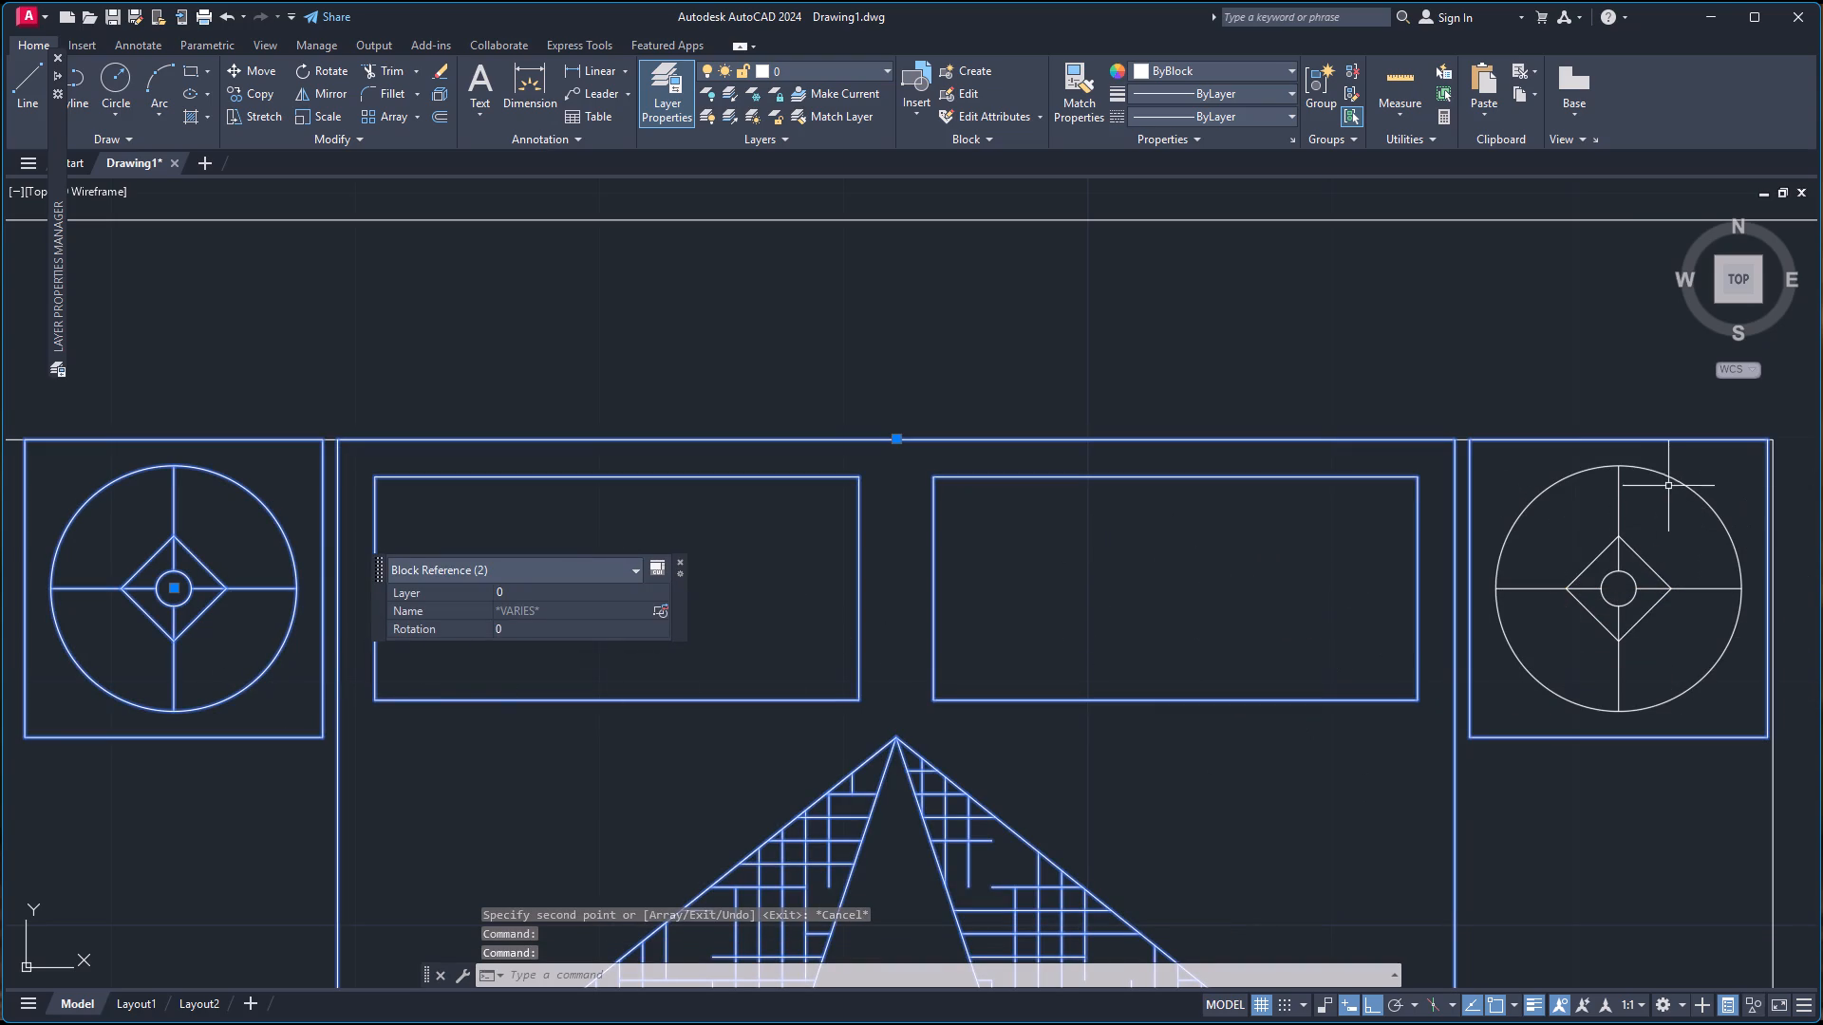
click(1675, 478)
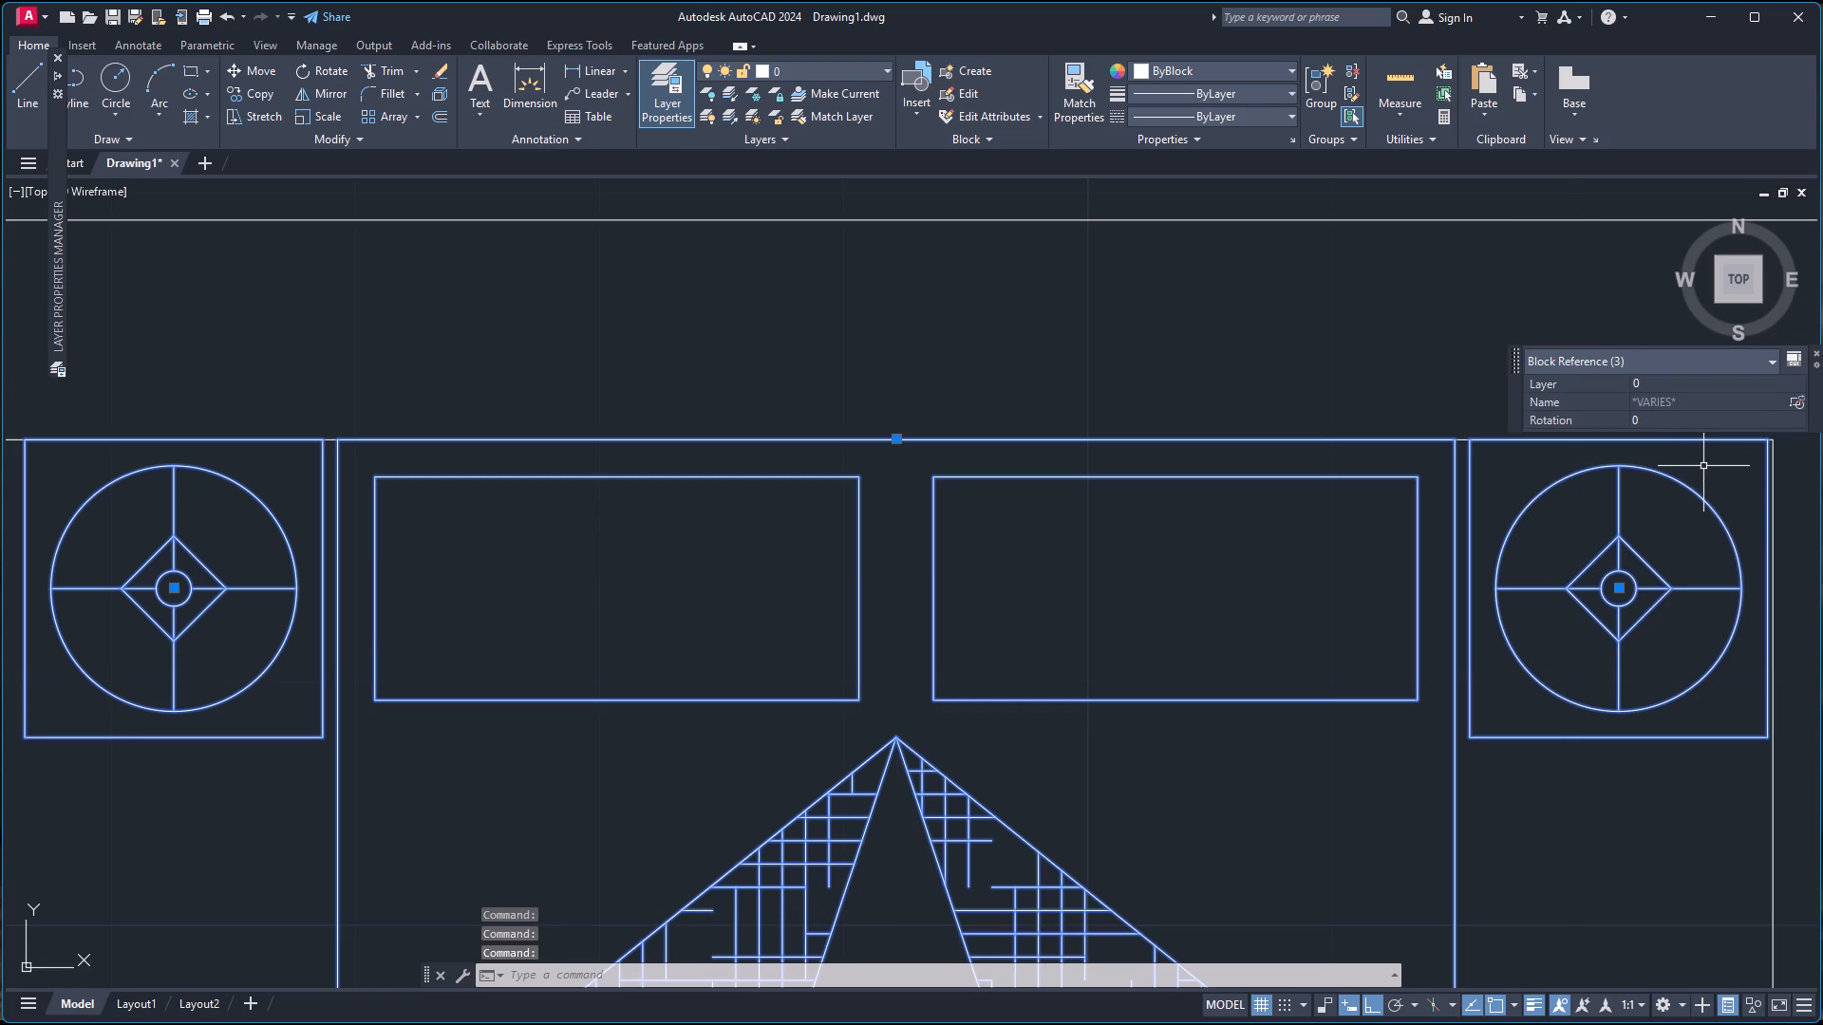
key(g)
key(Return)
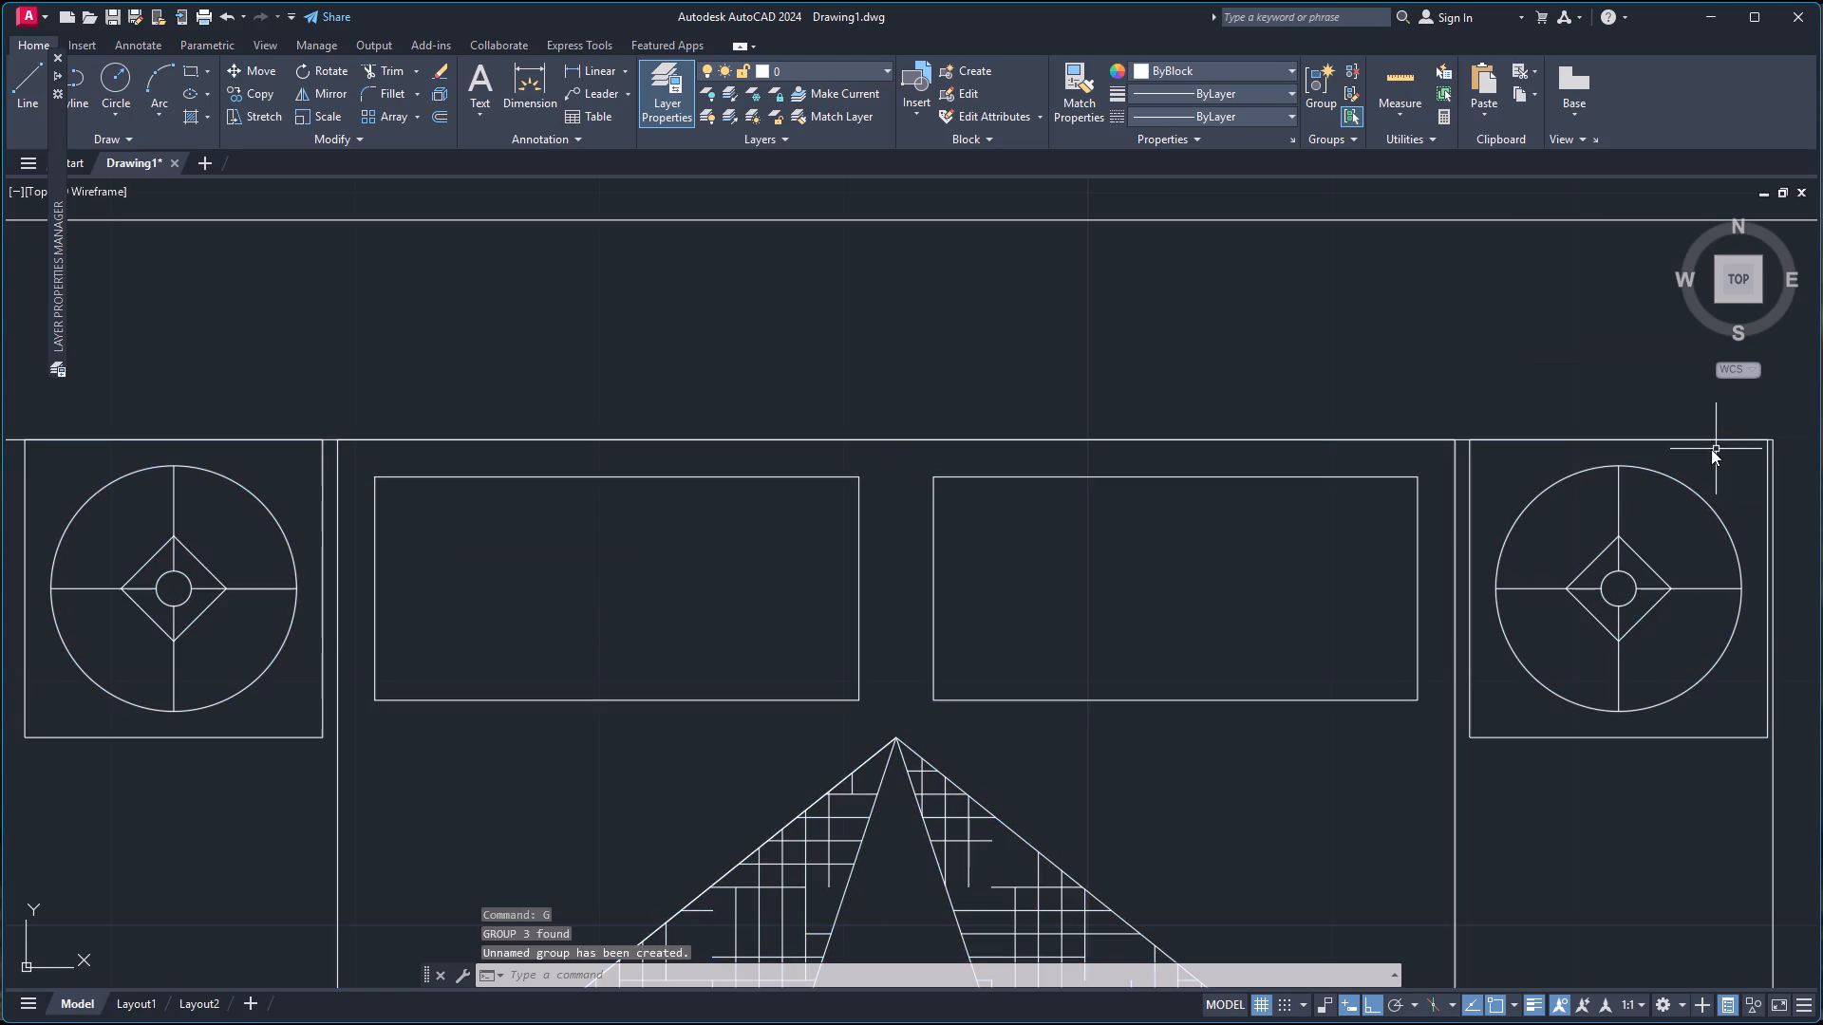
Delete the spare MAT-P13 bed block outside the floor plan, above the sofa.
scroll(1310, 568, down, 5)
scroll(1286, 594, up, 1)
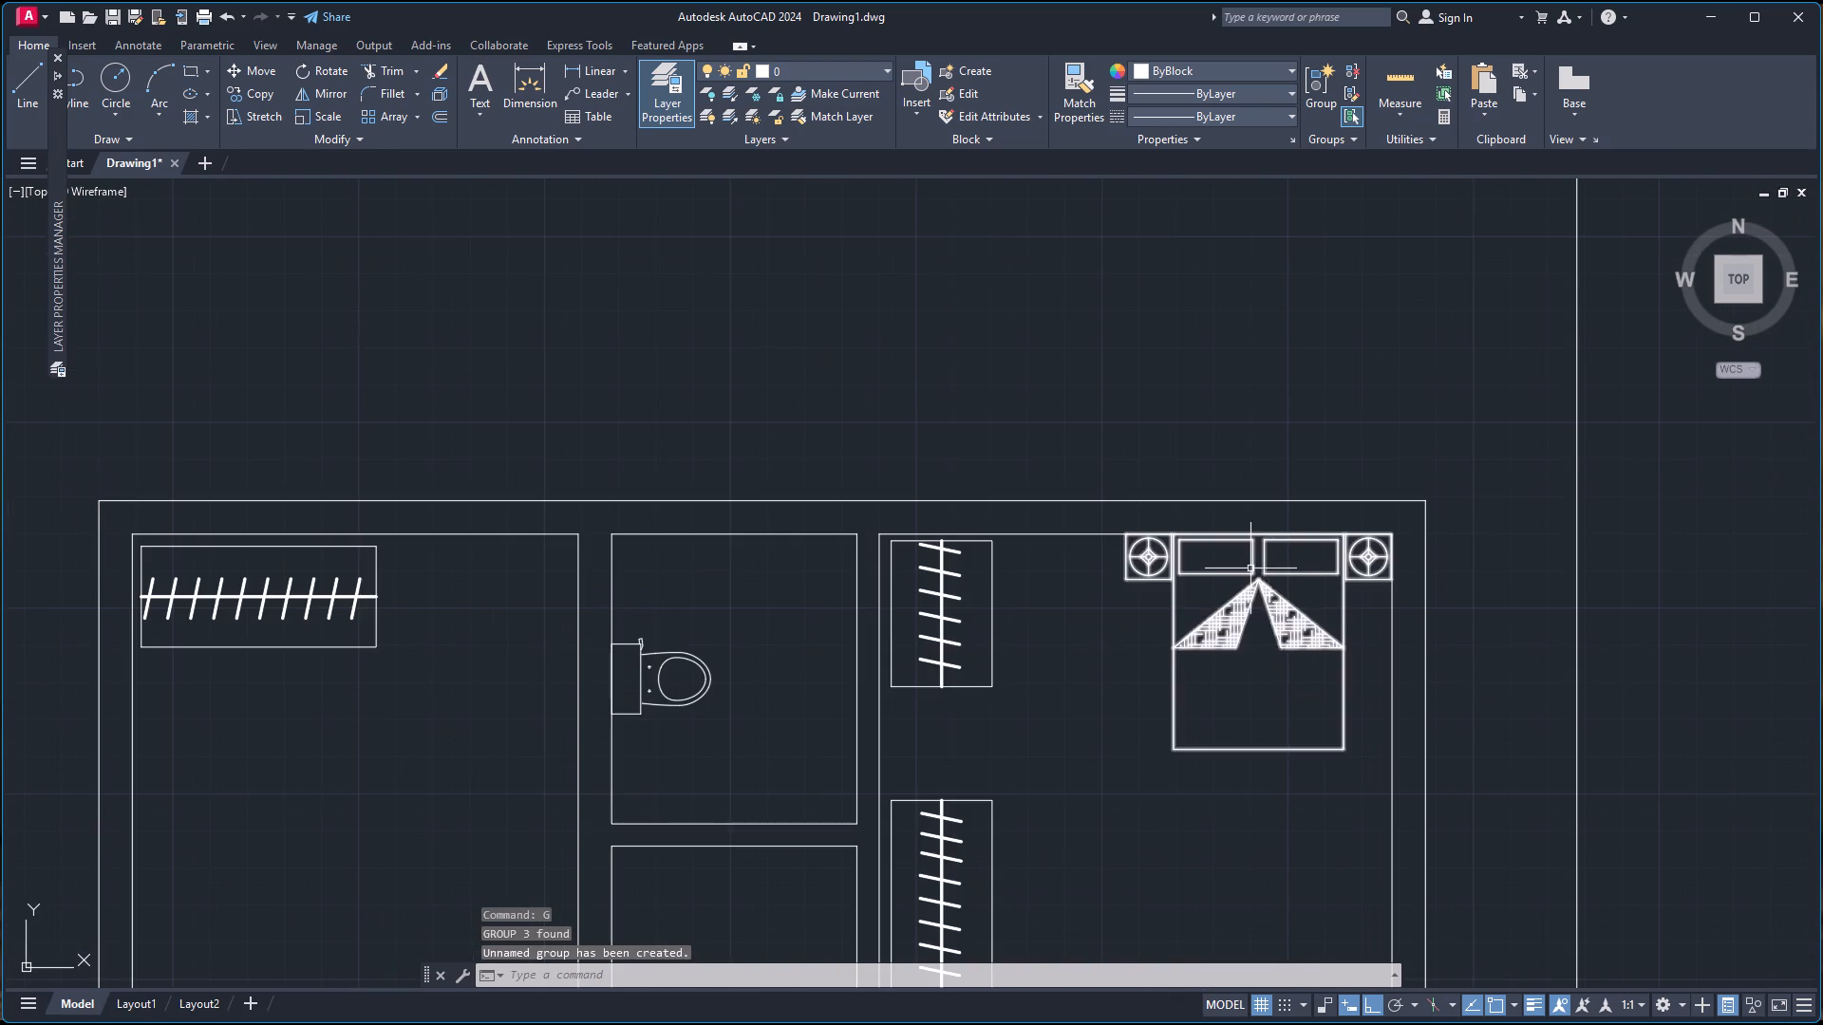
scroll(628, 648, down, 4)
scroll(328, 804, up, 2)
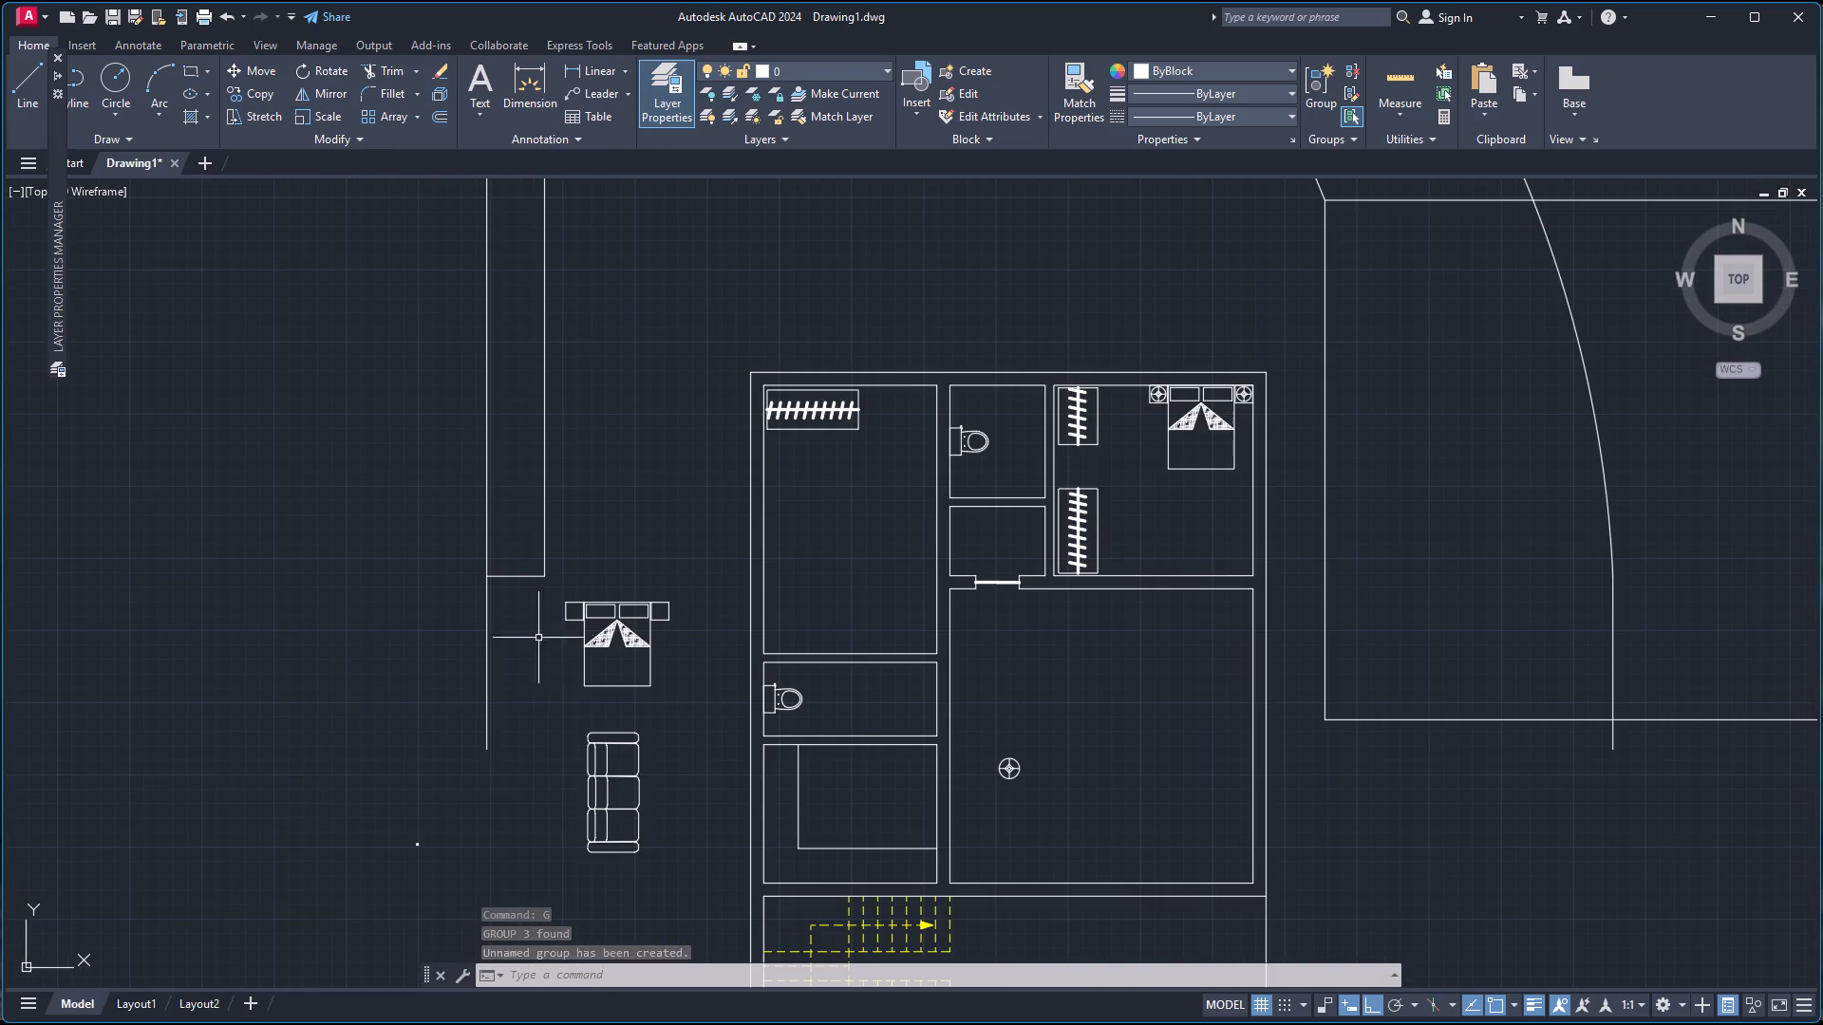
click(596, 602)
scroll(596, 602, up, 1)
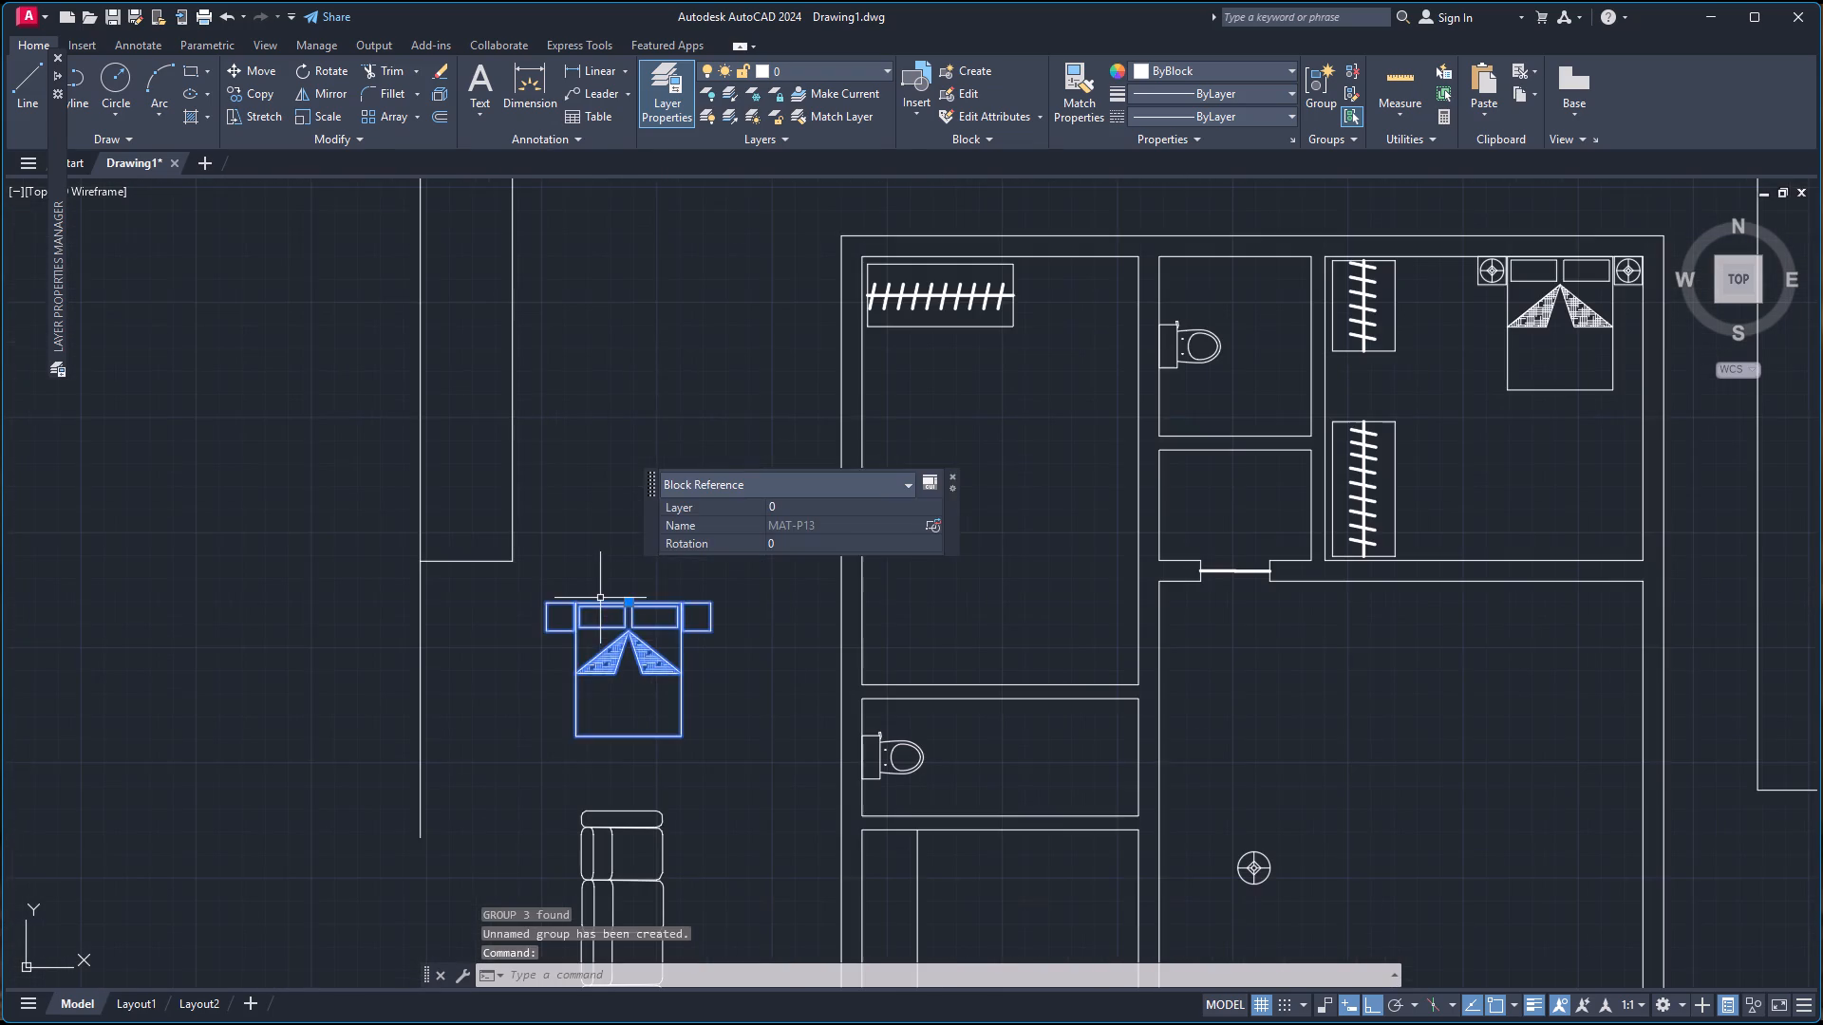
key(Delete)
Copy the bed-and-lamps group from its headboard's midpoint about 29'-11 1/2" straight west, outside the floor plan's west wall.
scroll(971, 578, down, 4)
scroll(1144, 527, up, 4)
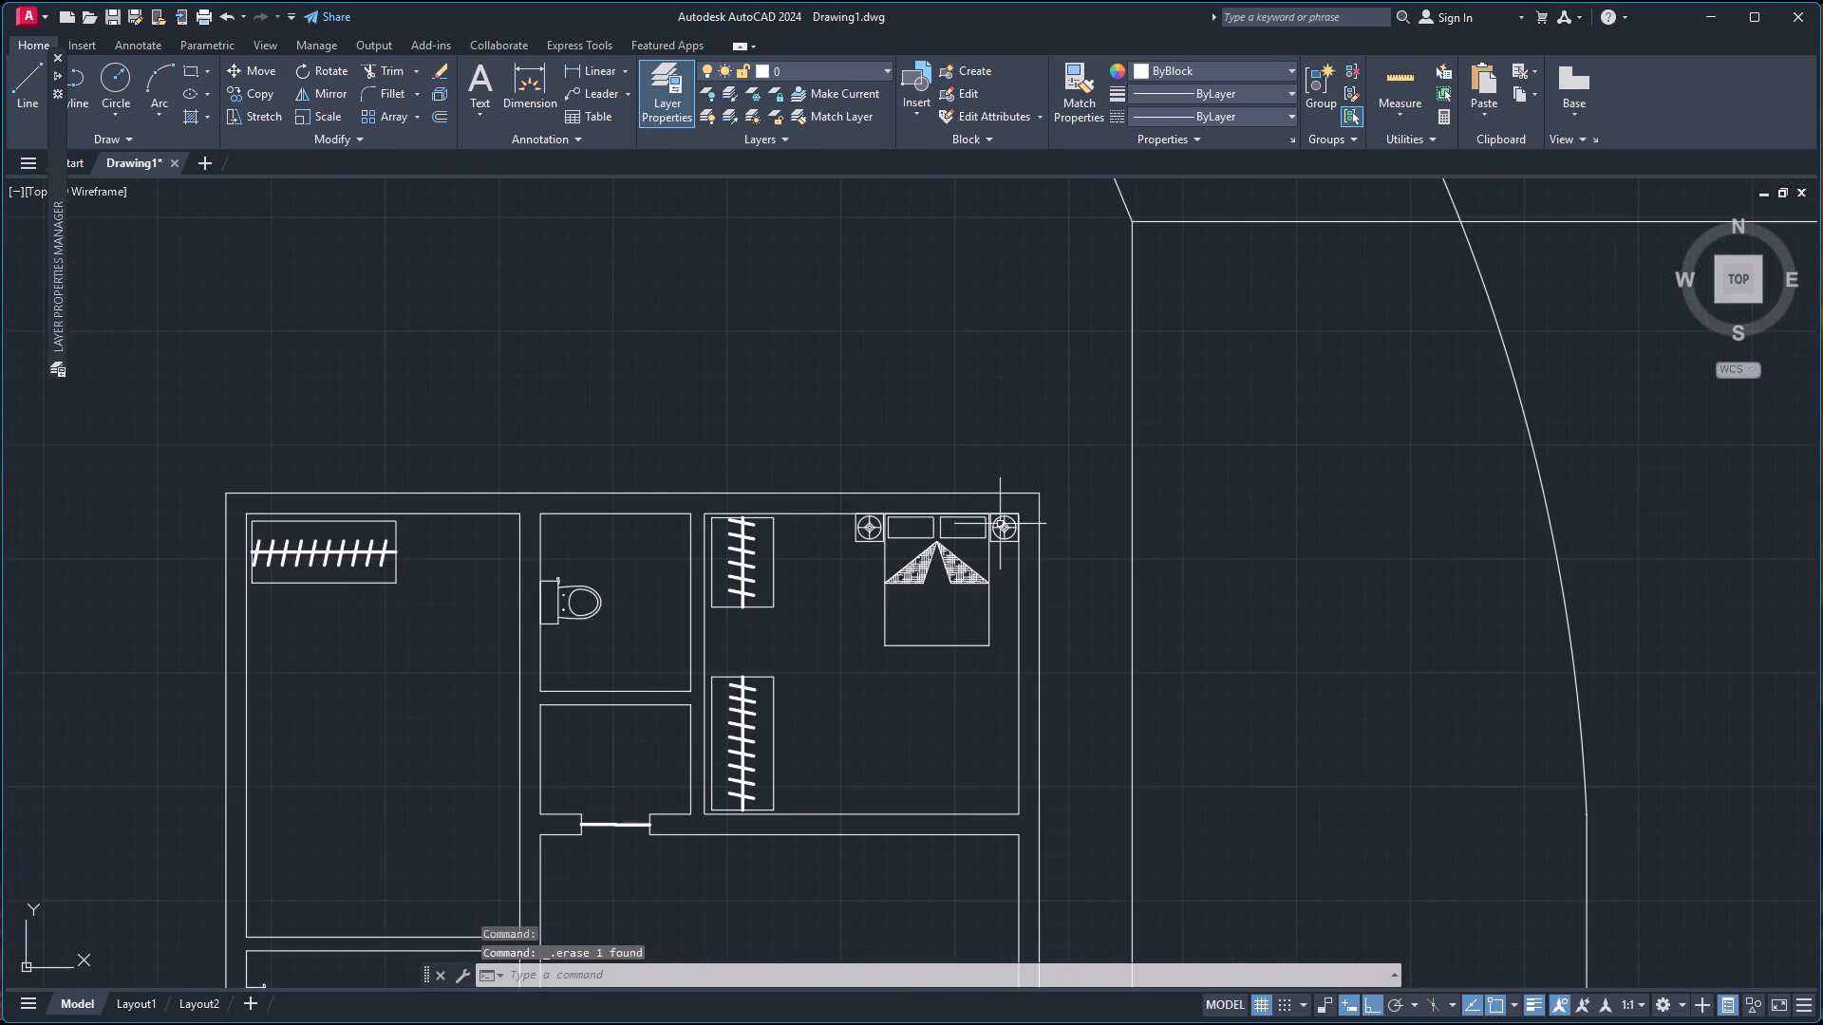
click(991, 529)
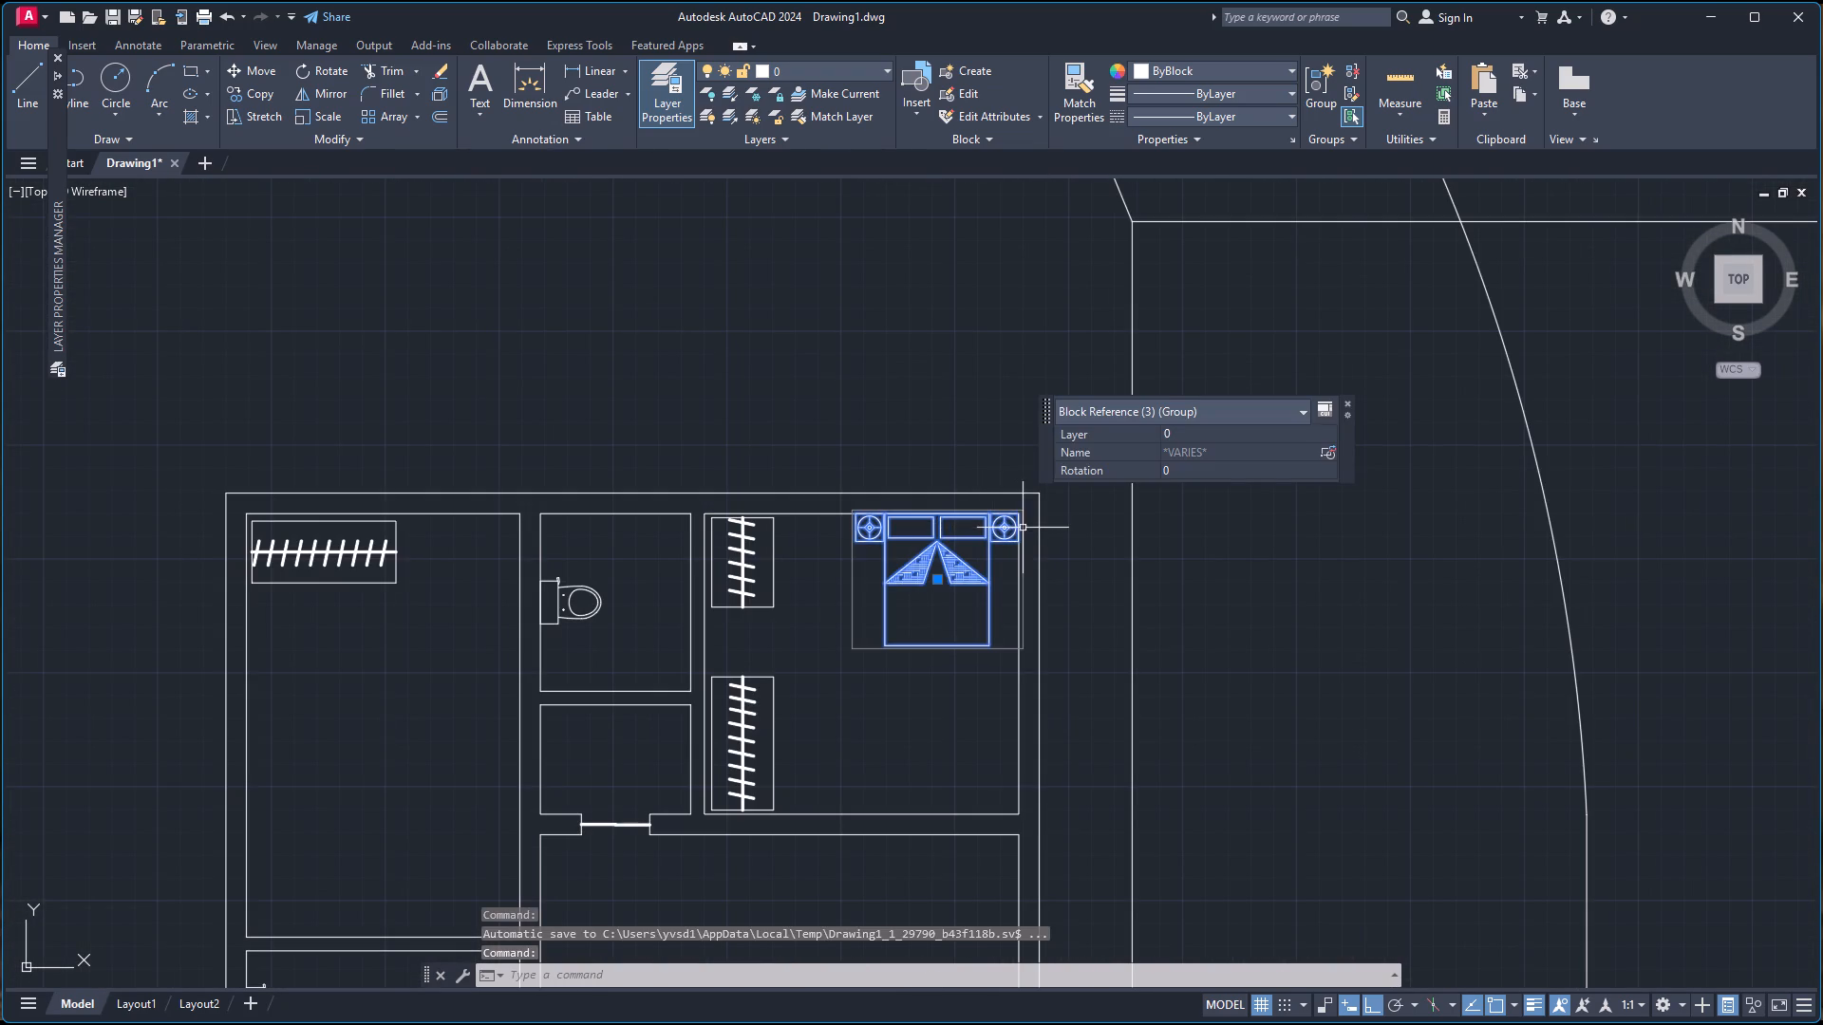
text(co)
key(Return)
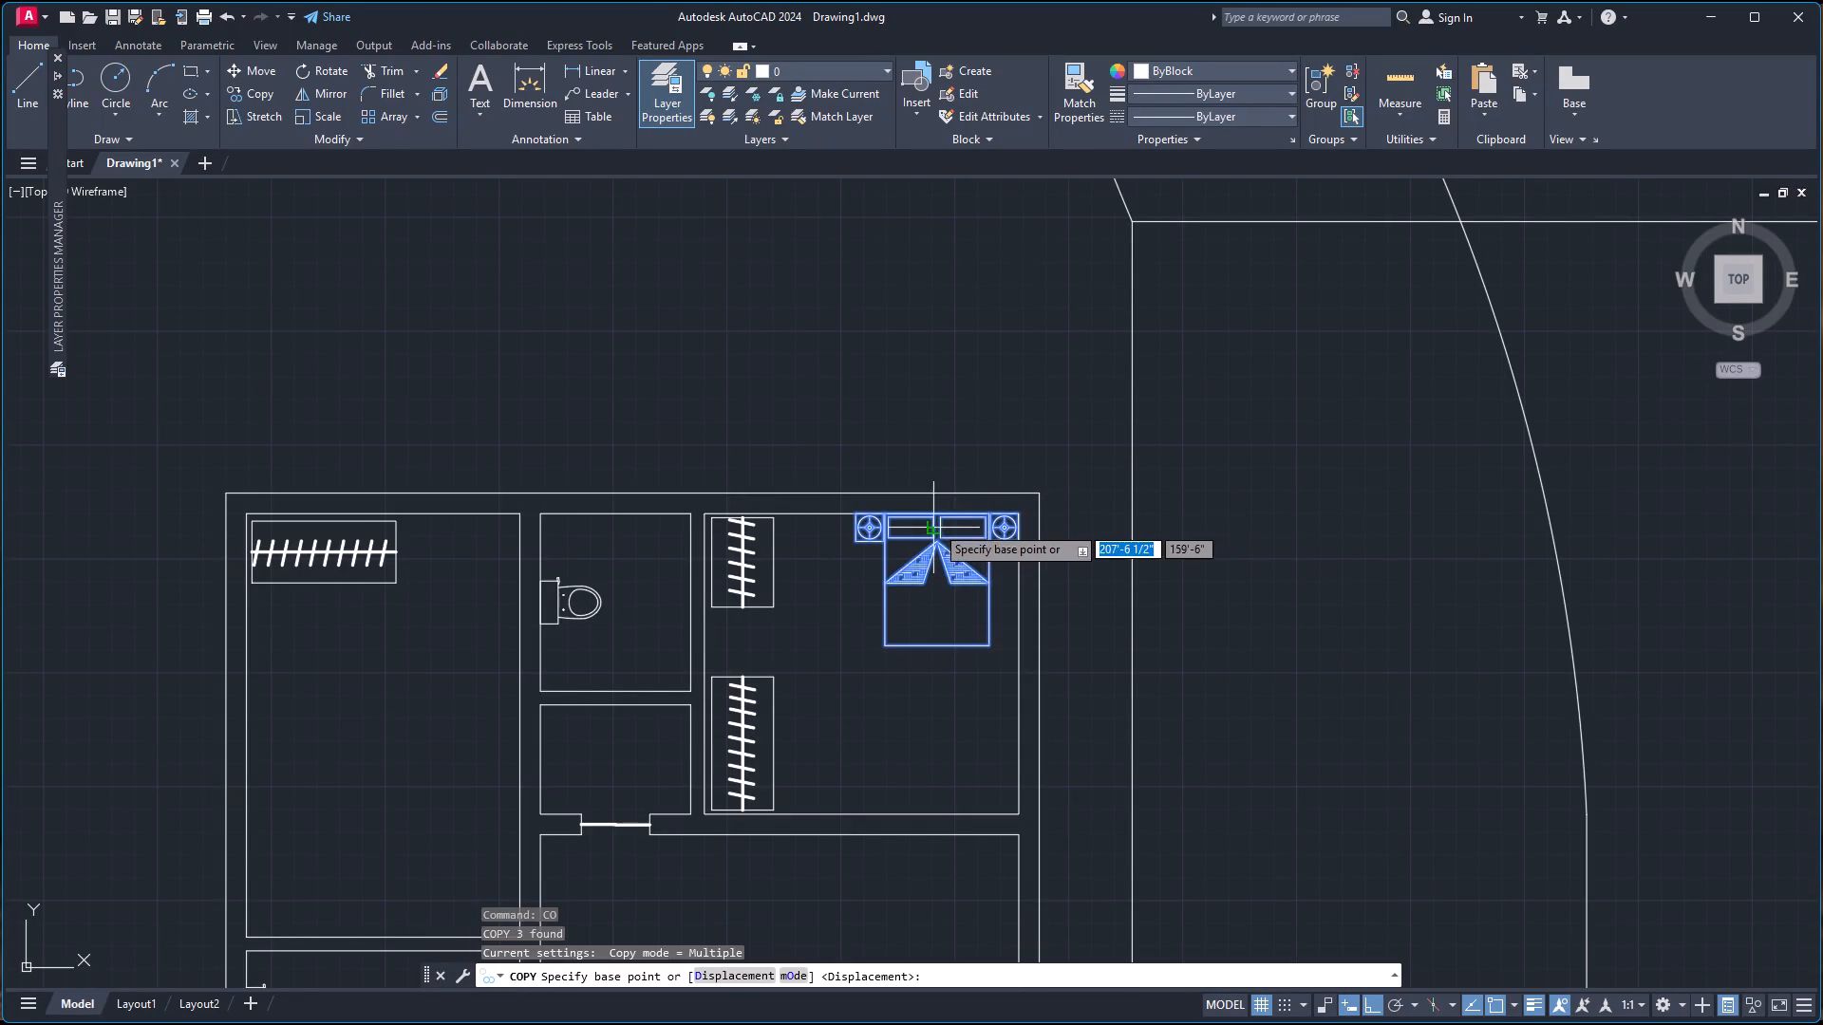
scroll(937, 515, up, 4)
click(925, 519)
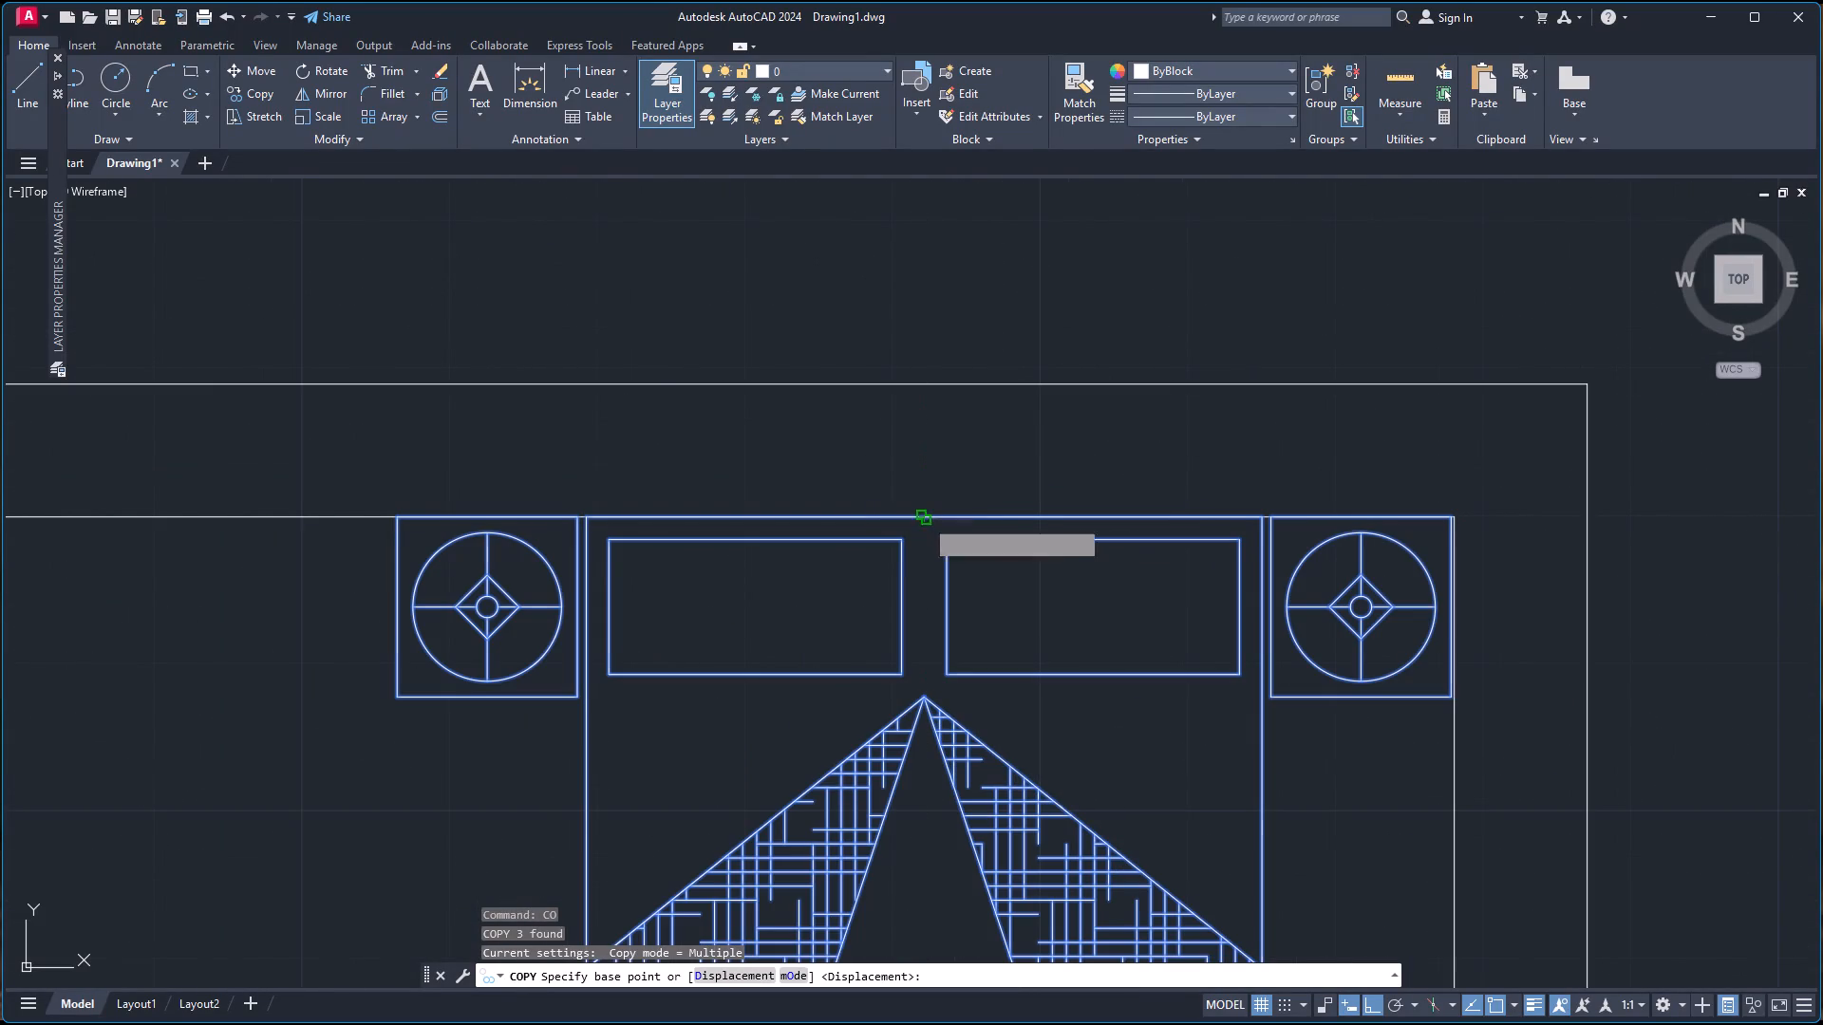
scroll(532, 680, down, 6)
scroll(286, 715, down, 3)
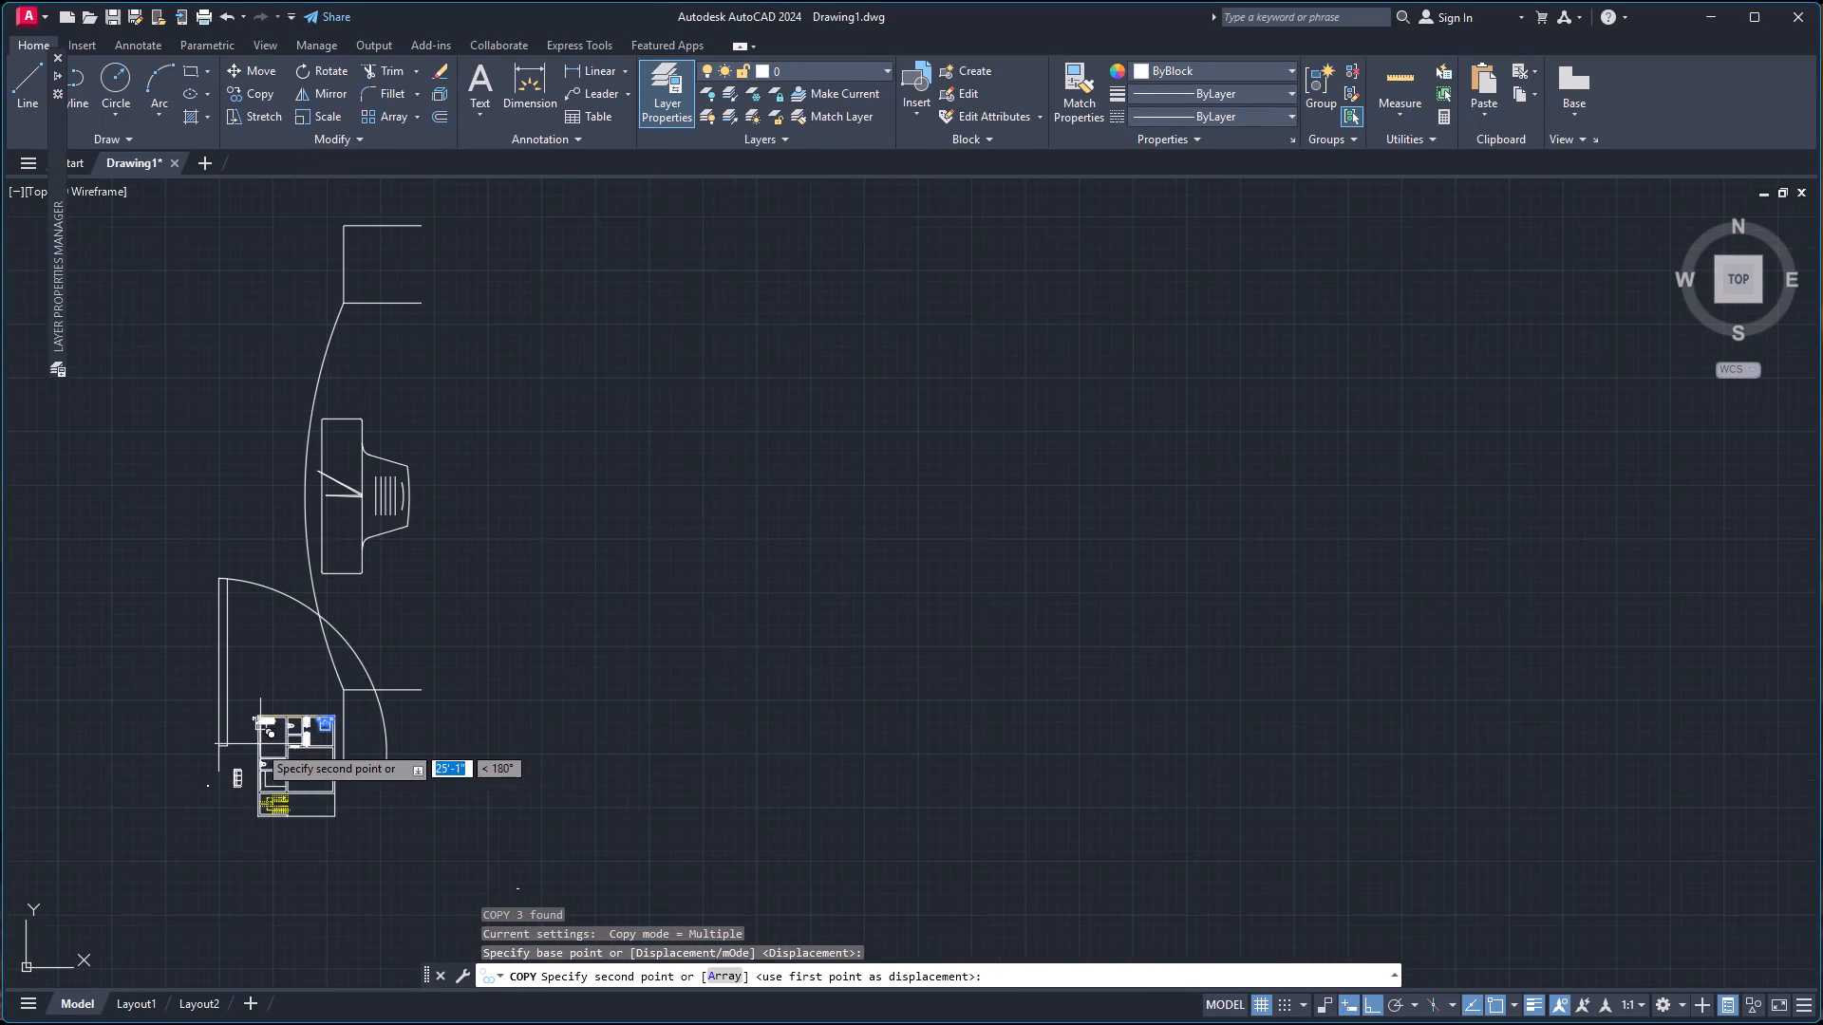
scroll(257, 744, up, 4)
click(196, 732)
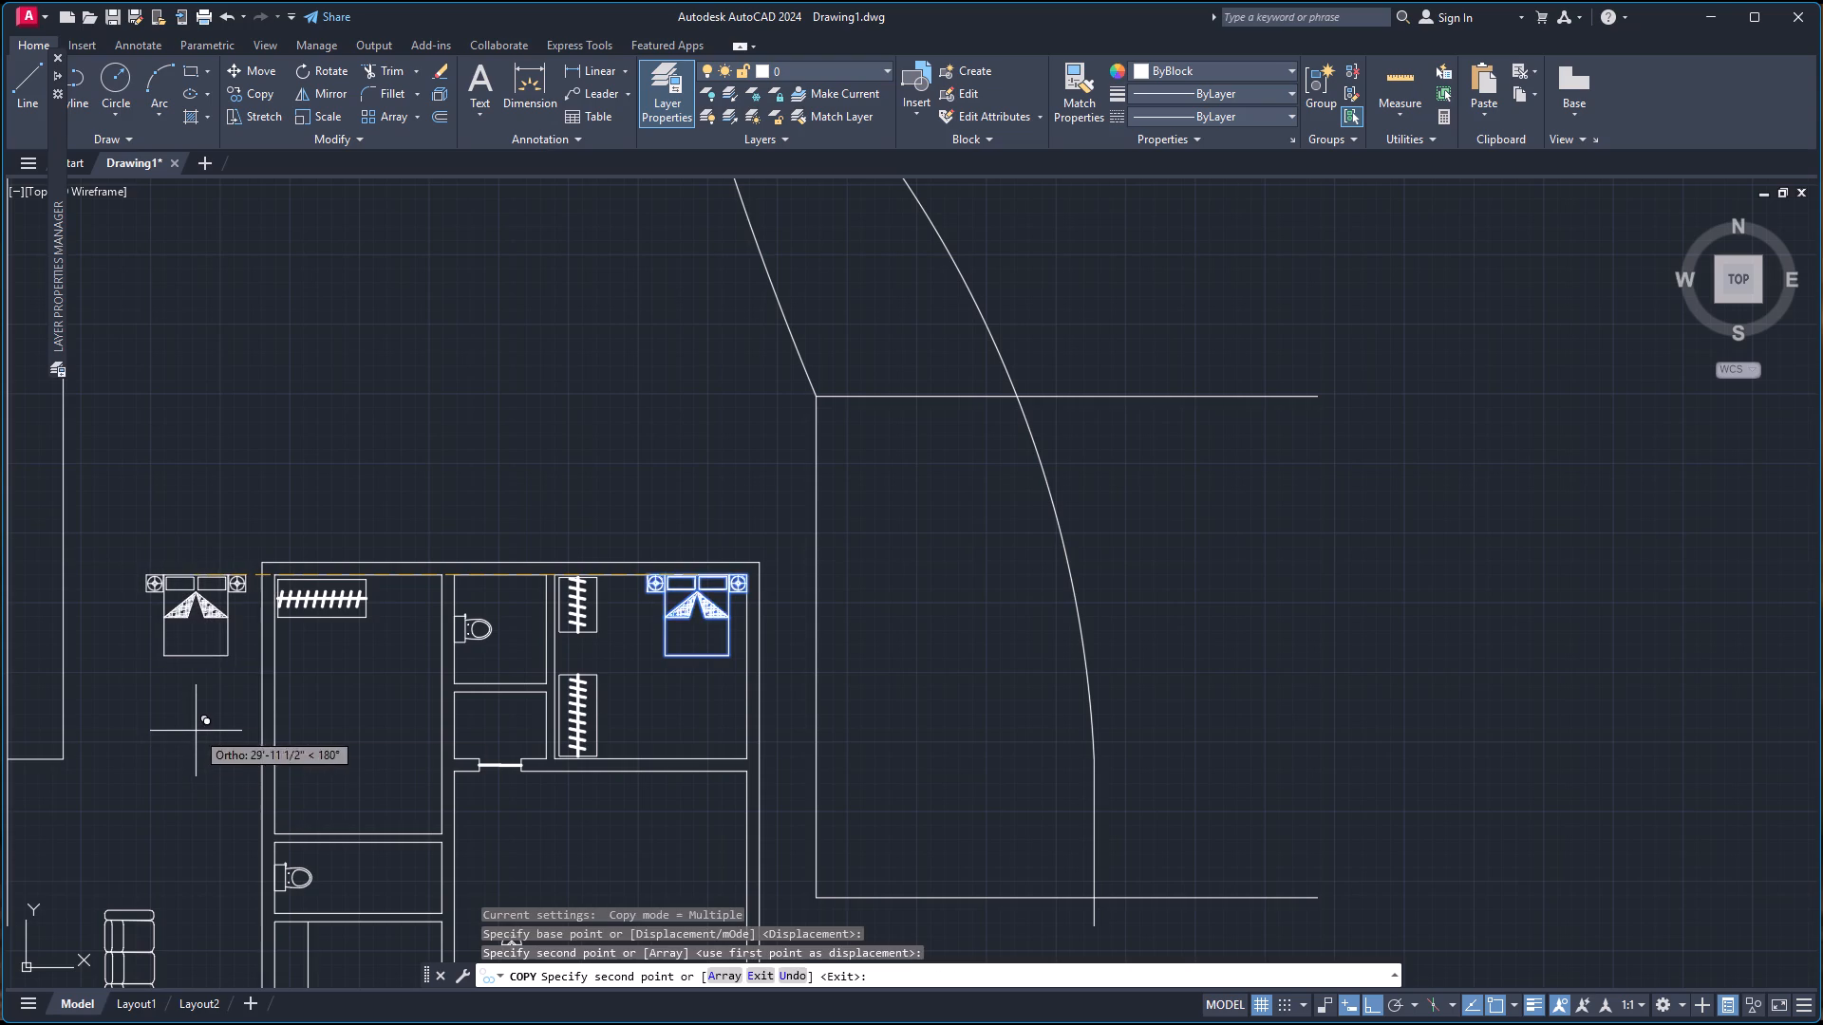
key(space)
key(space)
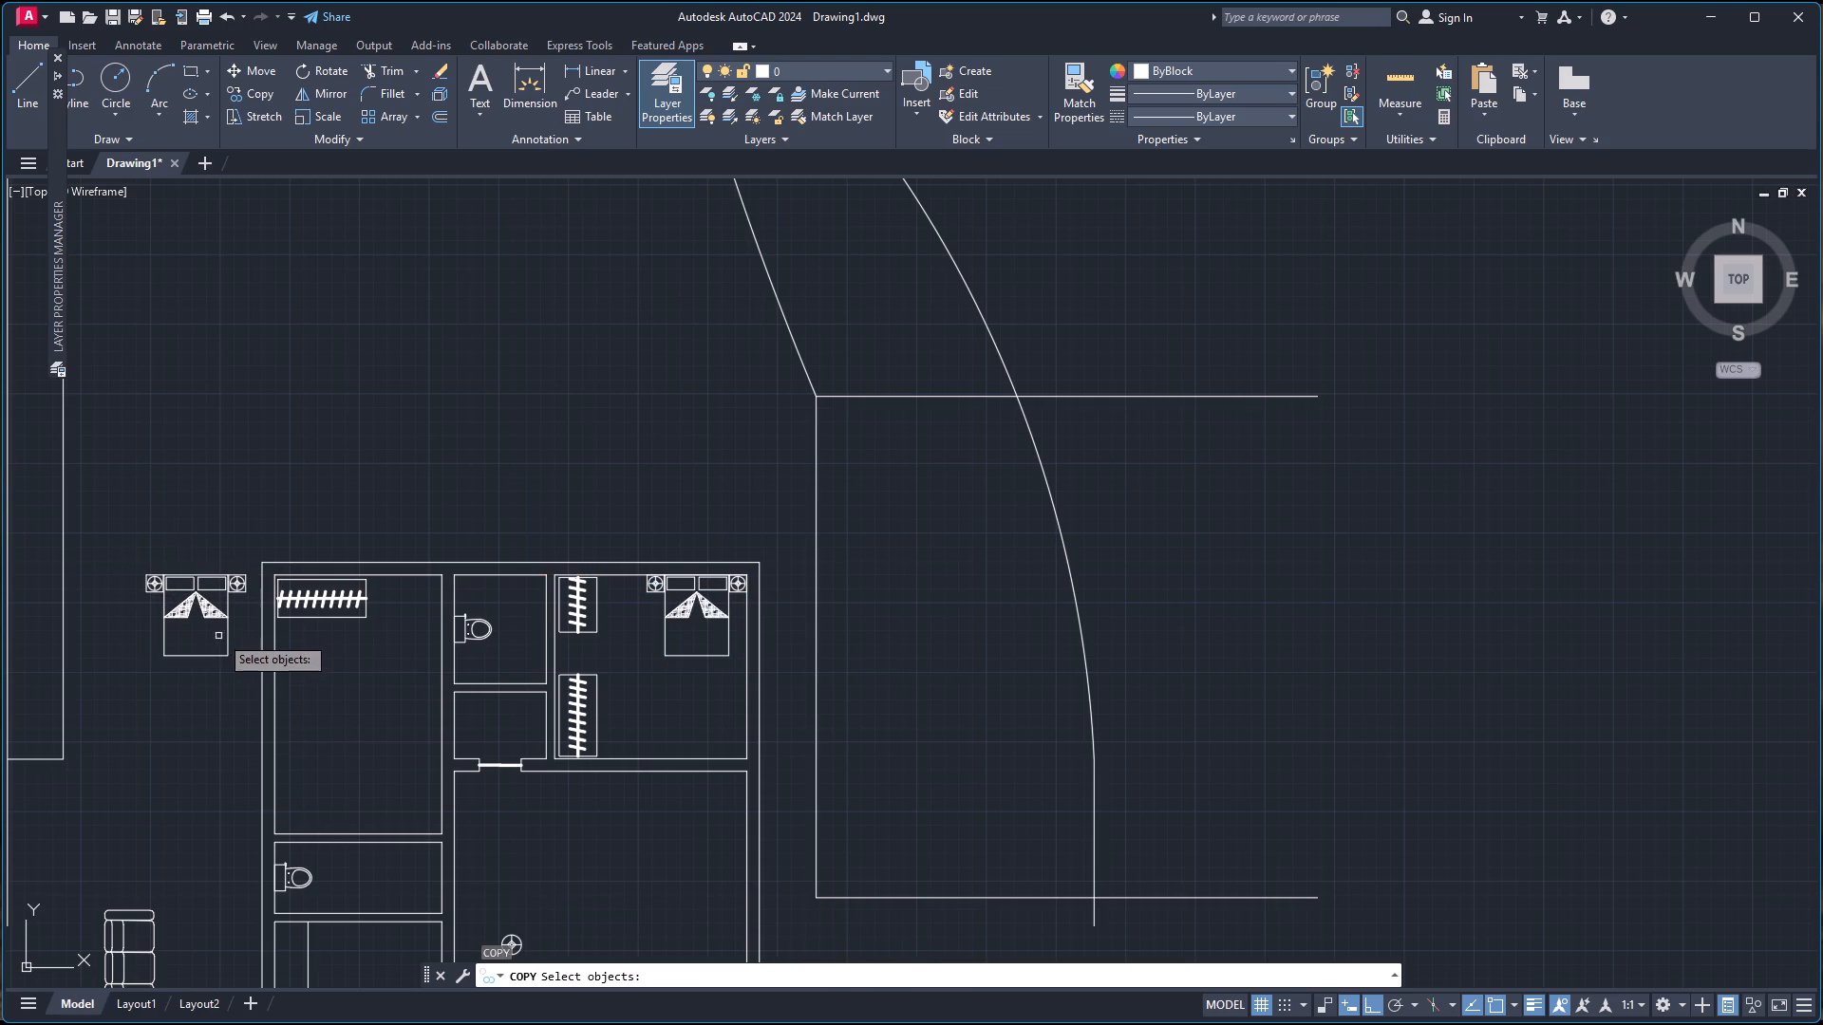
key(space)
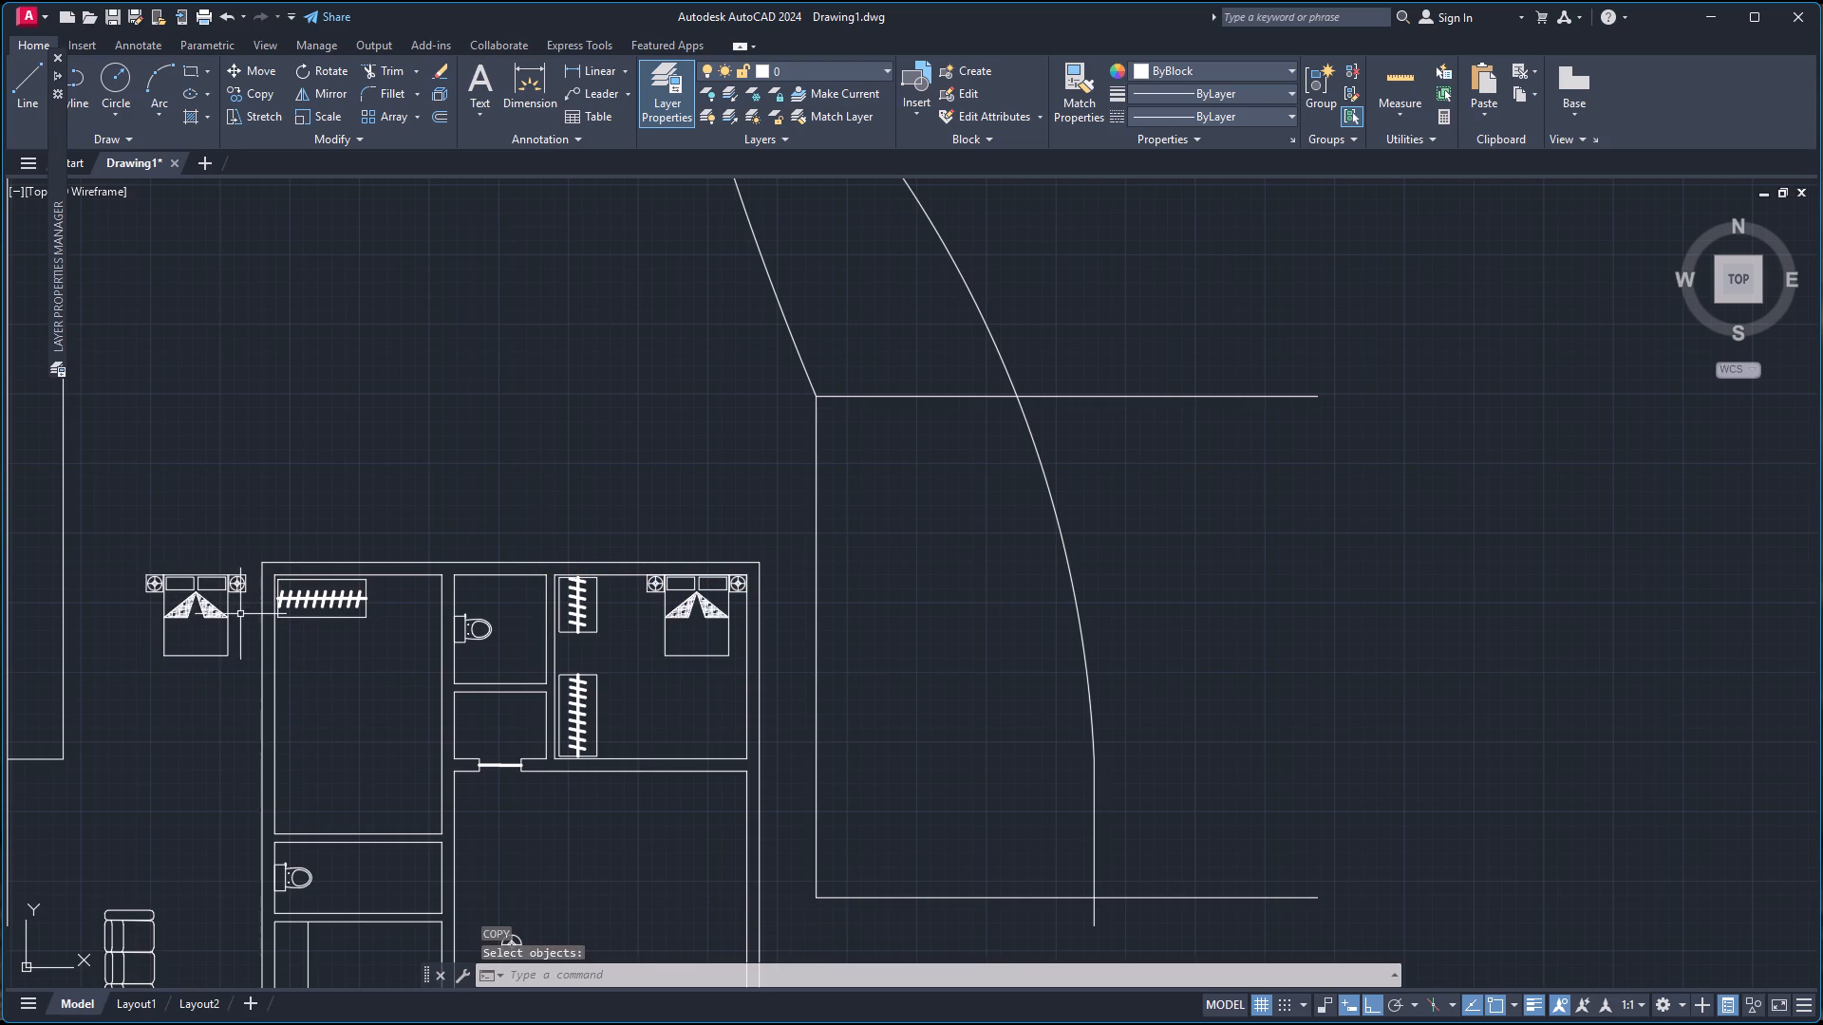
Rotate the copied bed-and-lamps group 90° about its headboard's midpoint, so the headboard faces west.
click(226, 618)
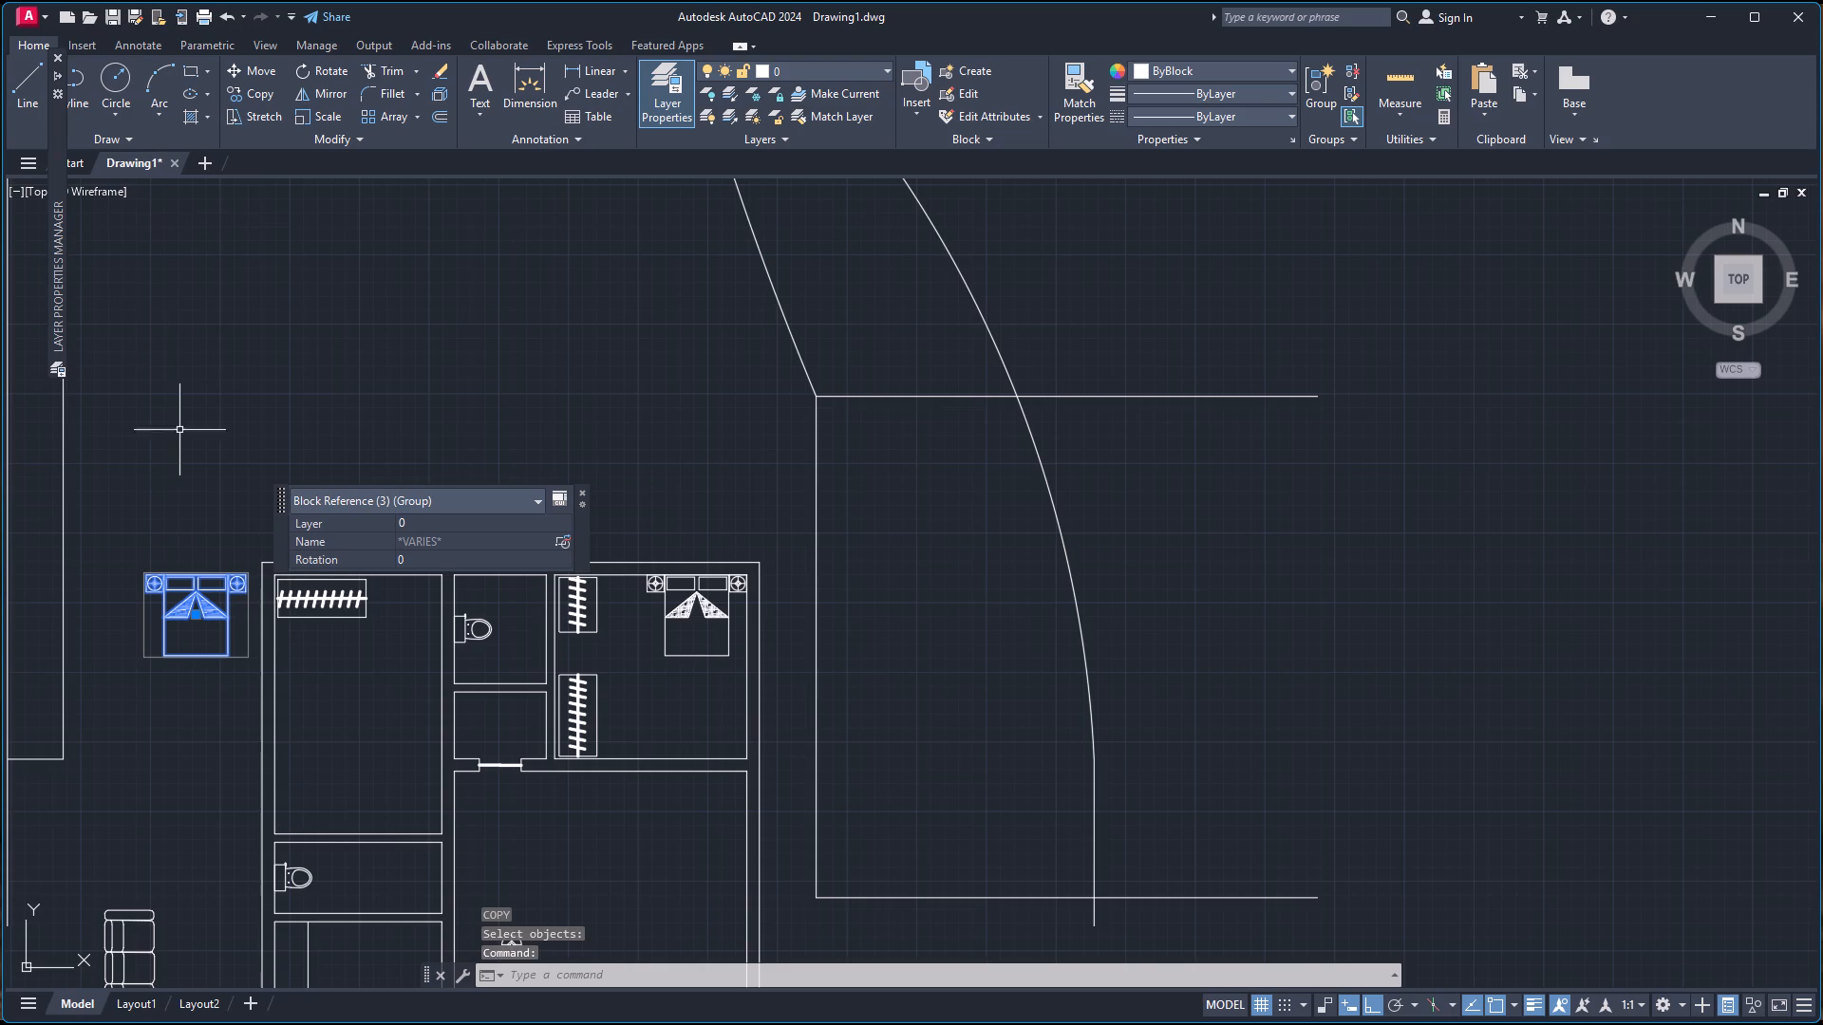
scroll(170, 507, up, 3)
scroll(216, 743, down, 2)
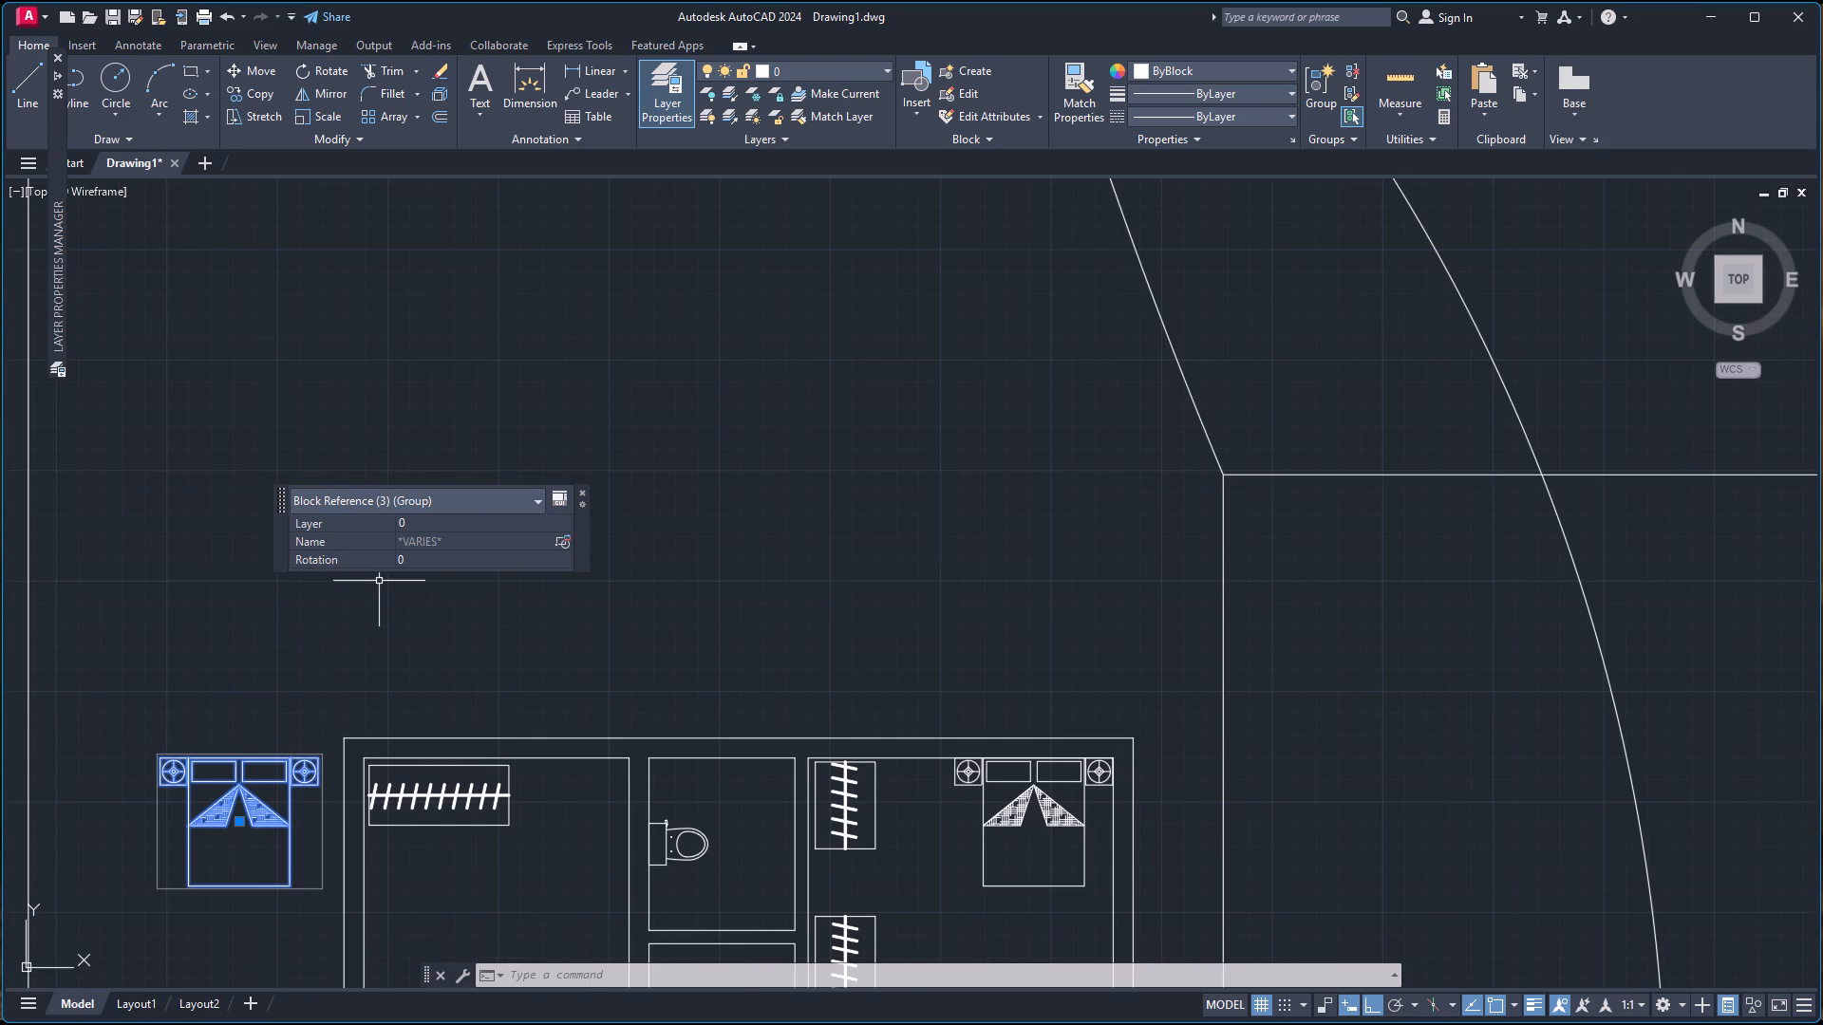
scroll(253, 772, up, 1)
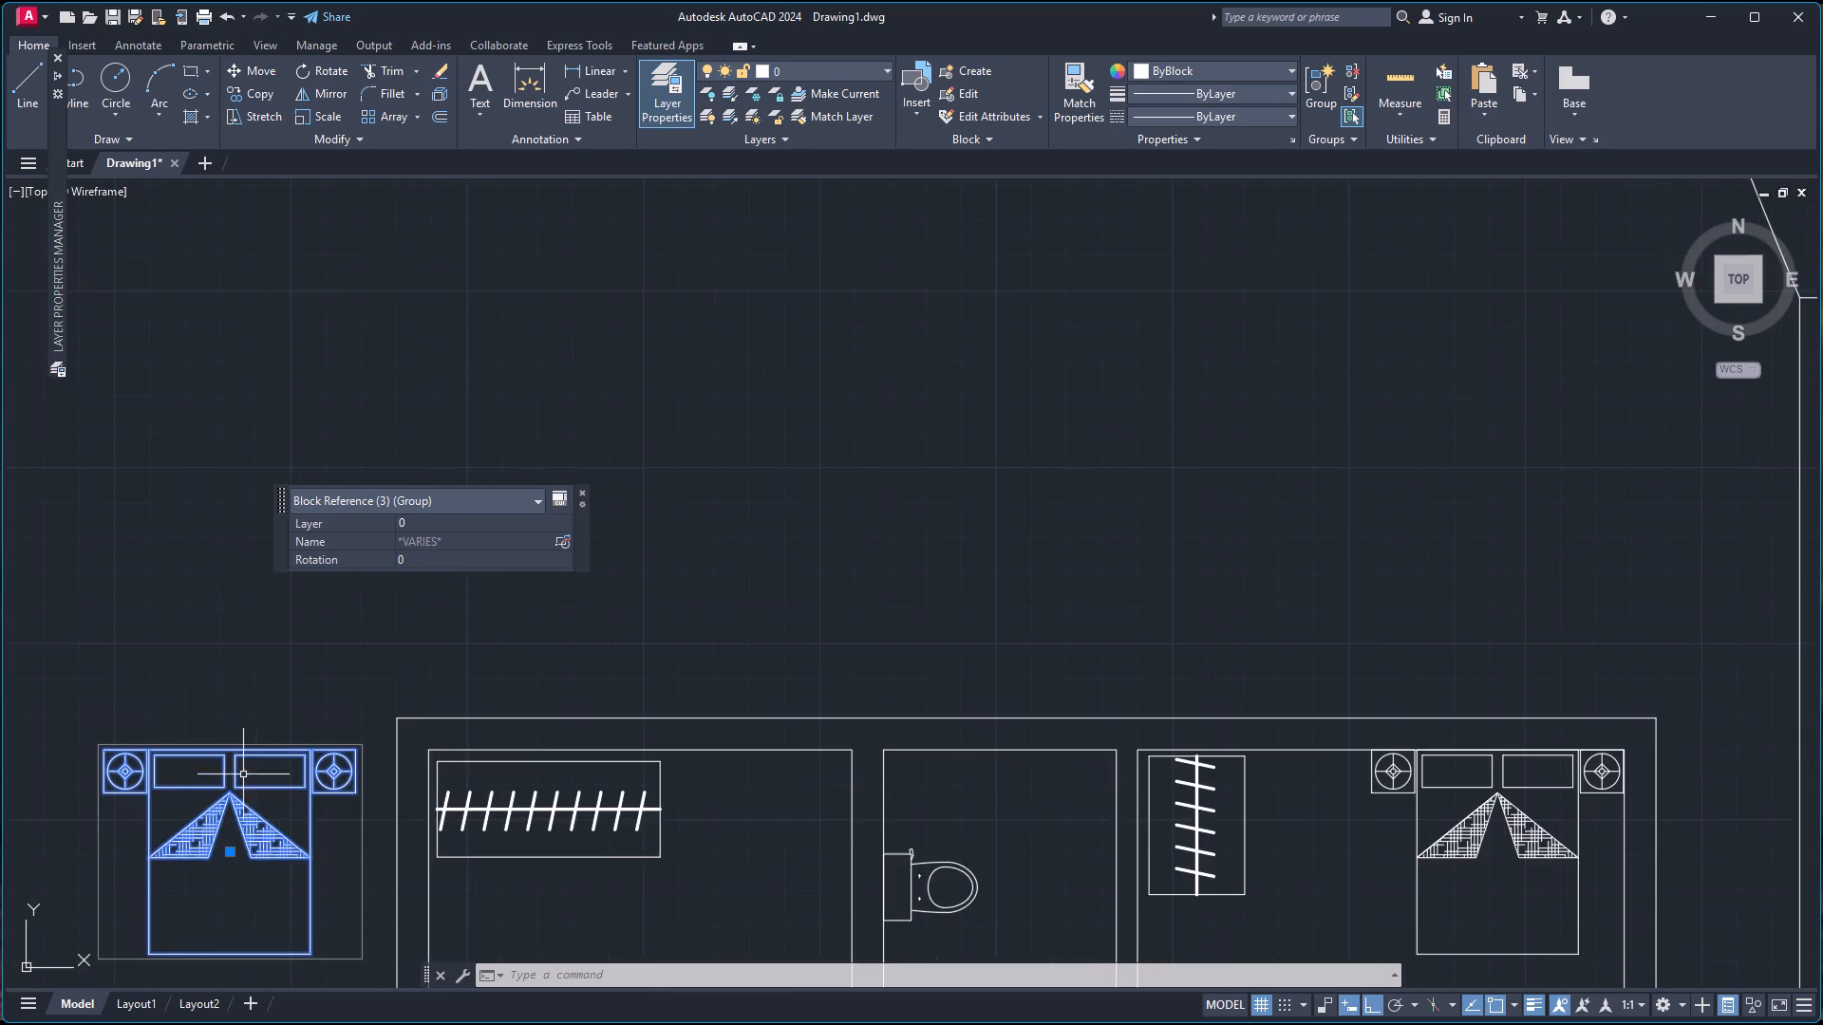
scroll(230, 753, up, 2)
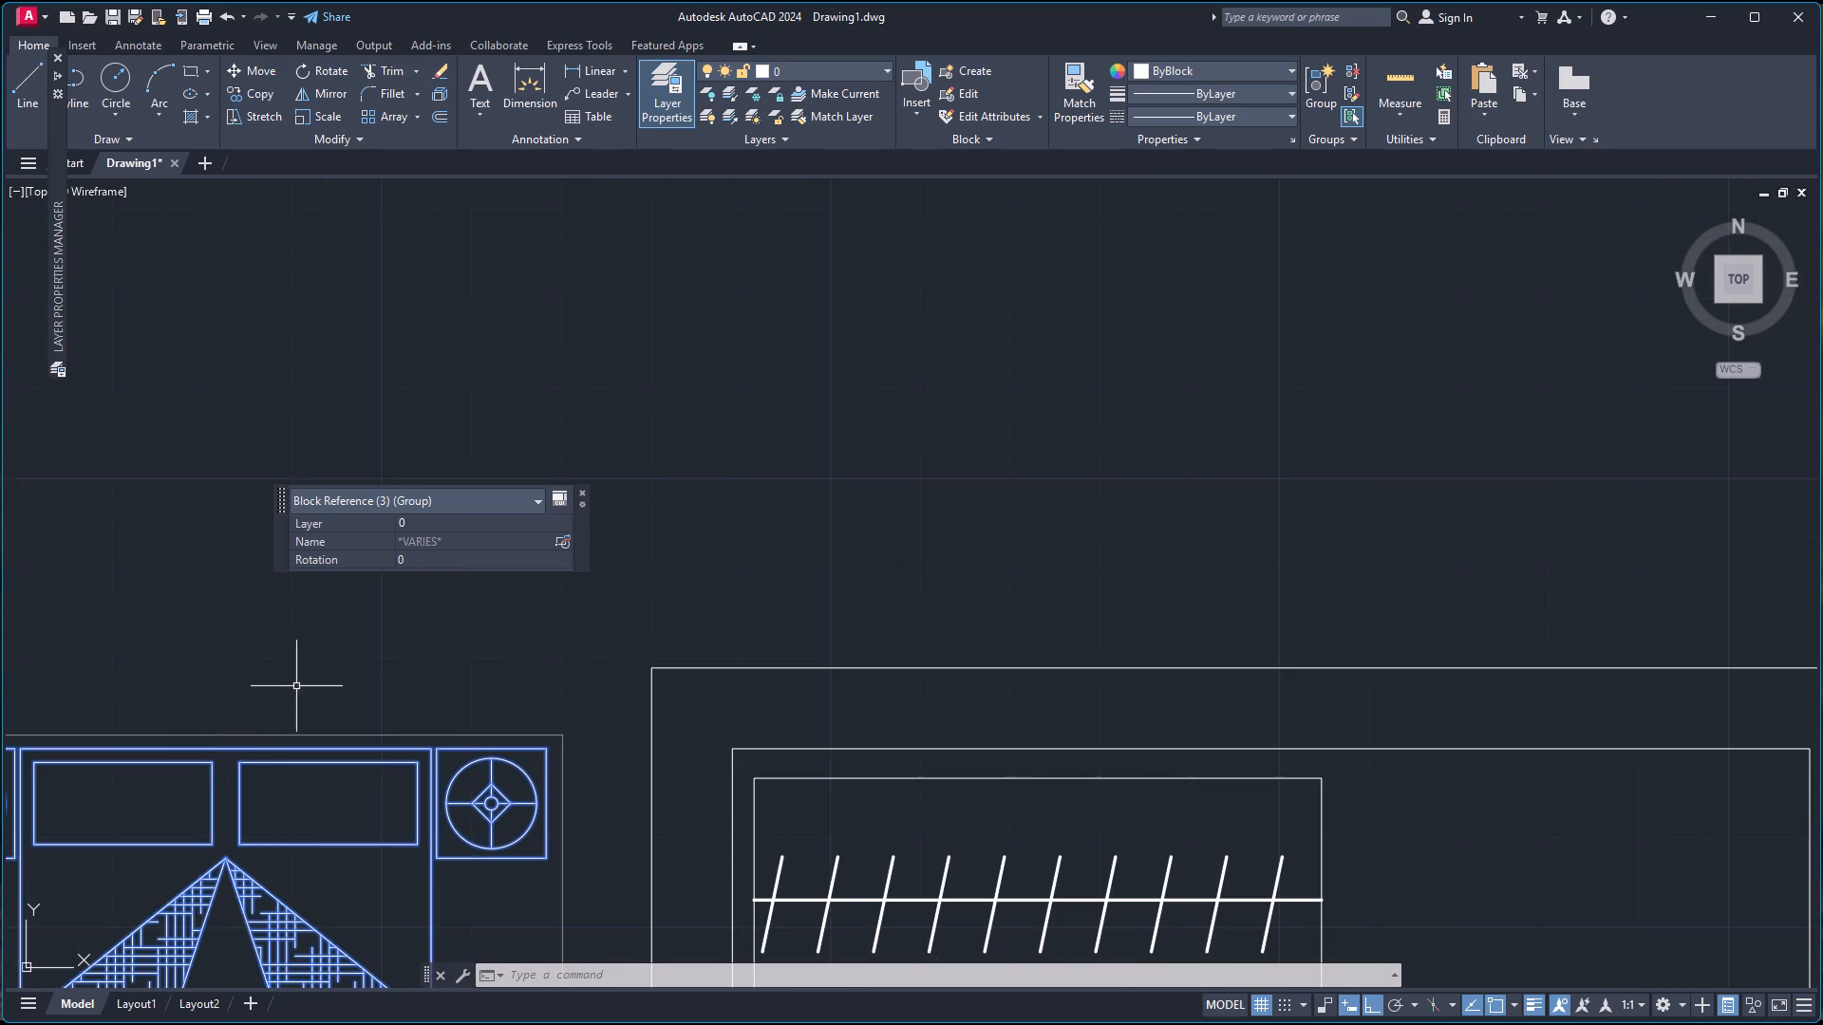
key(r)
key(o)
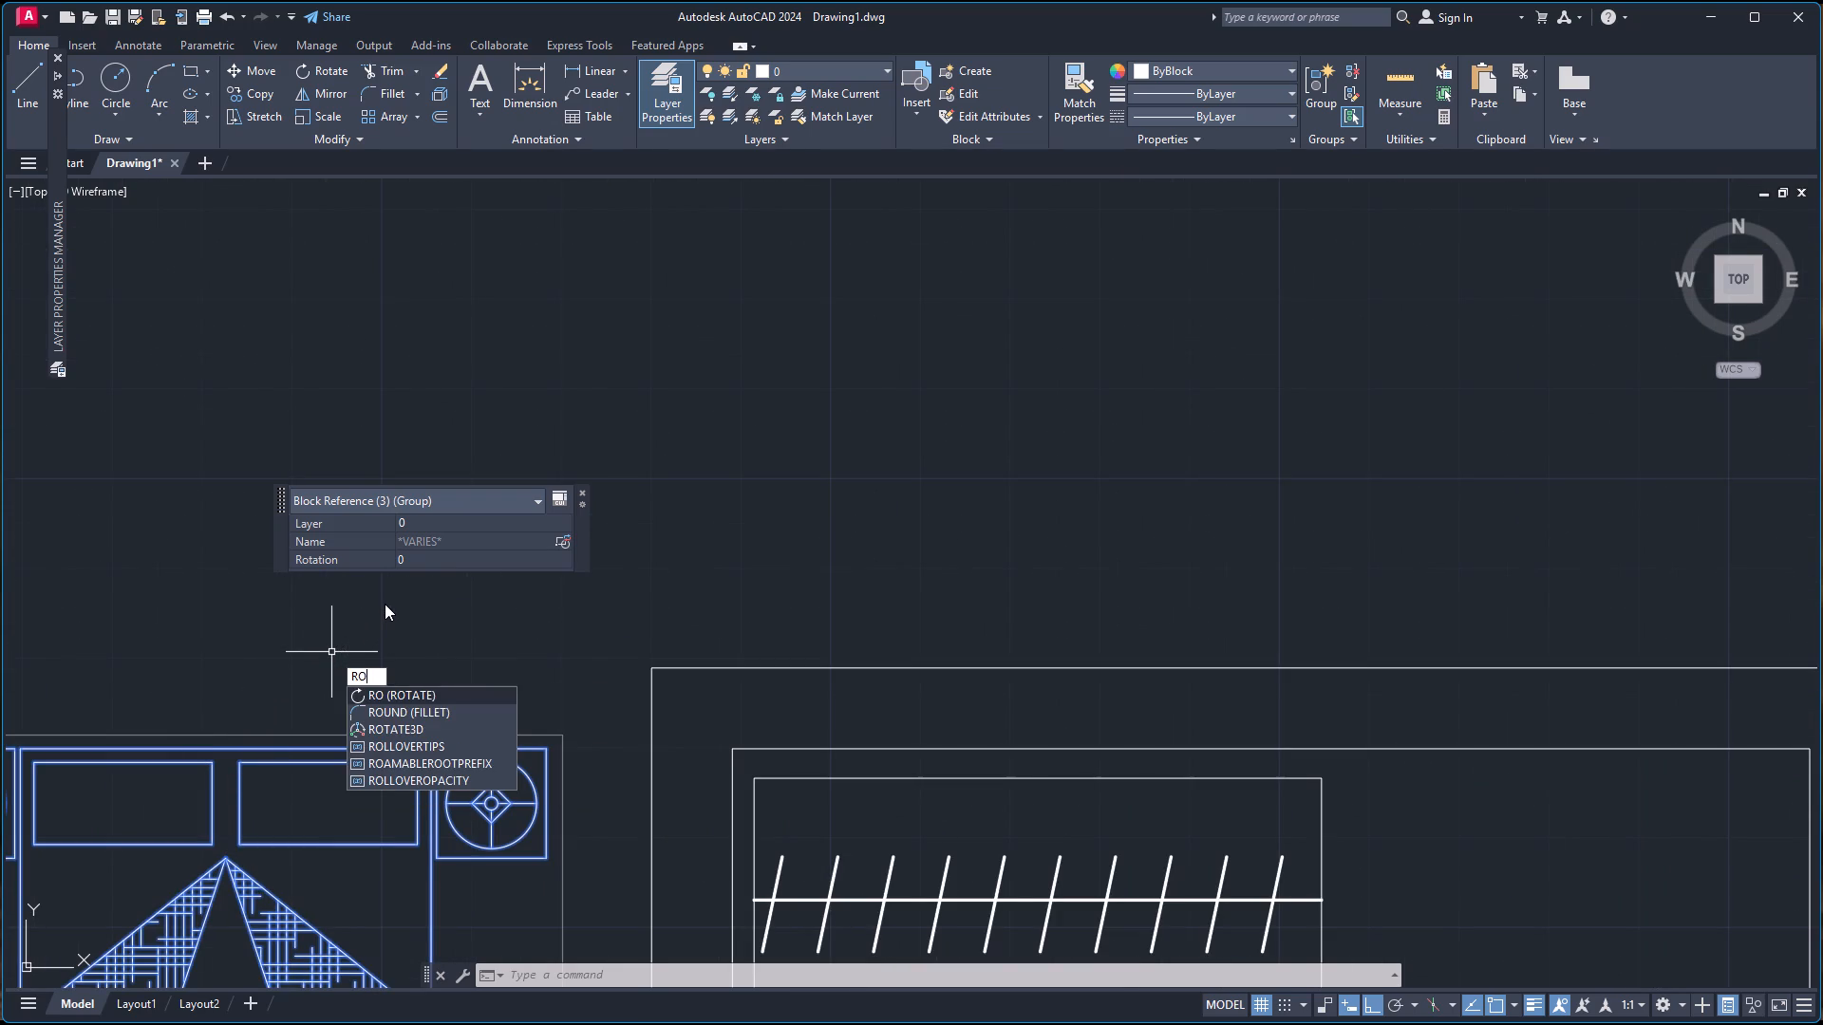
key(Return)
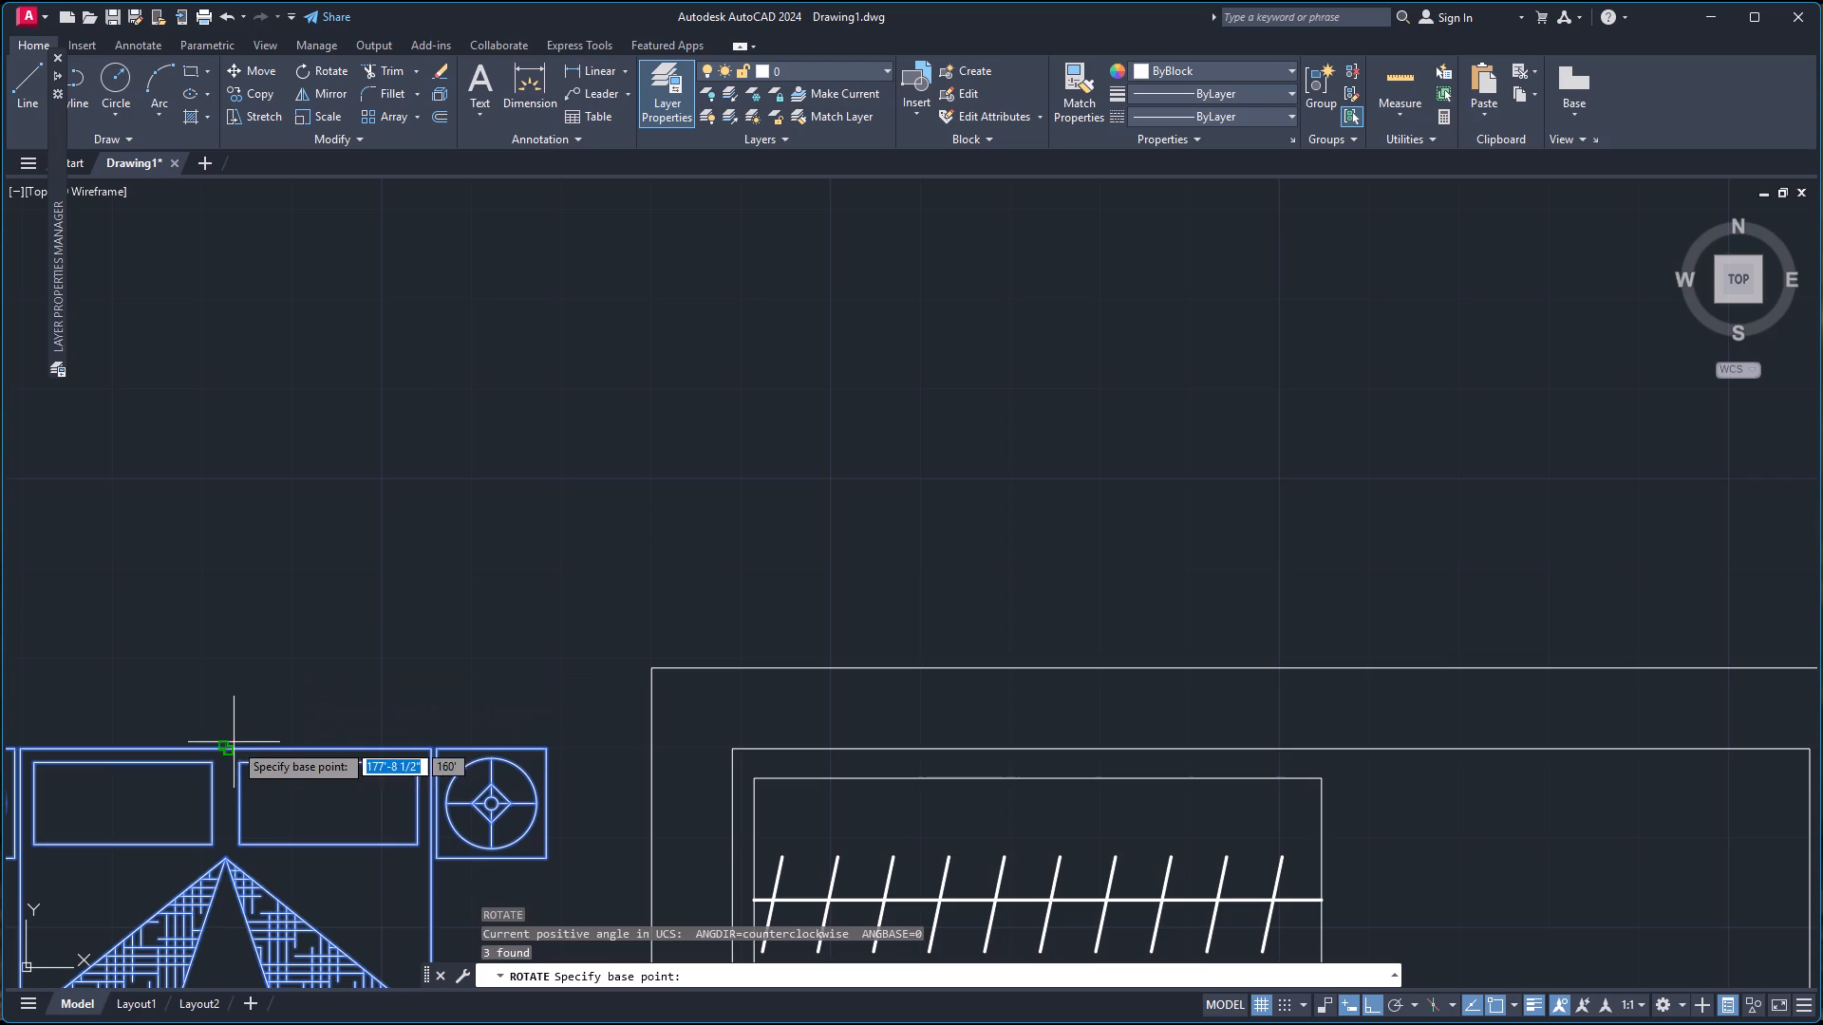
click(226, 746)
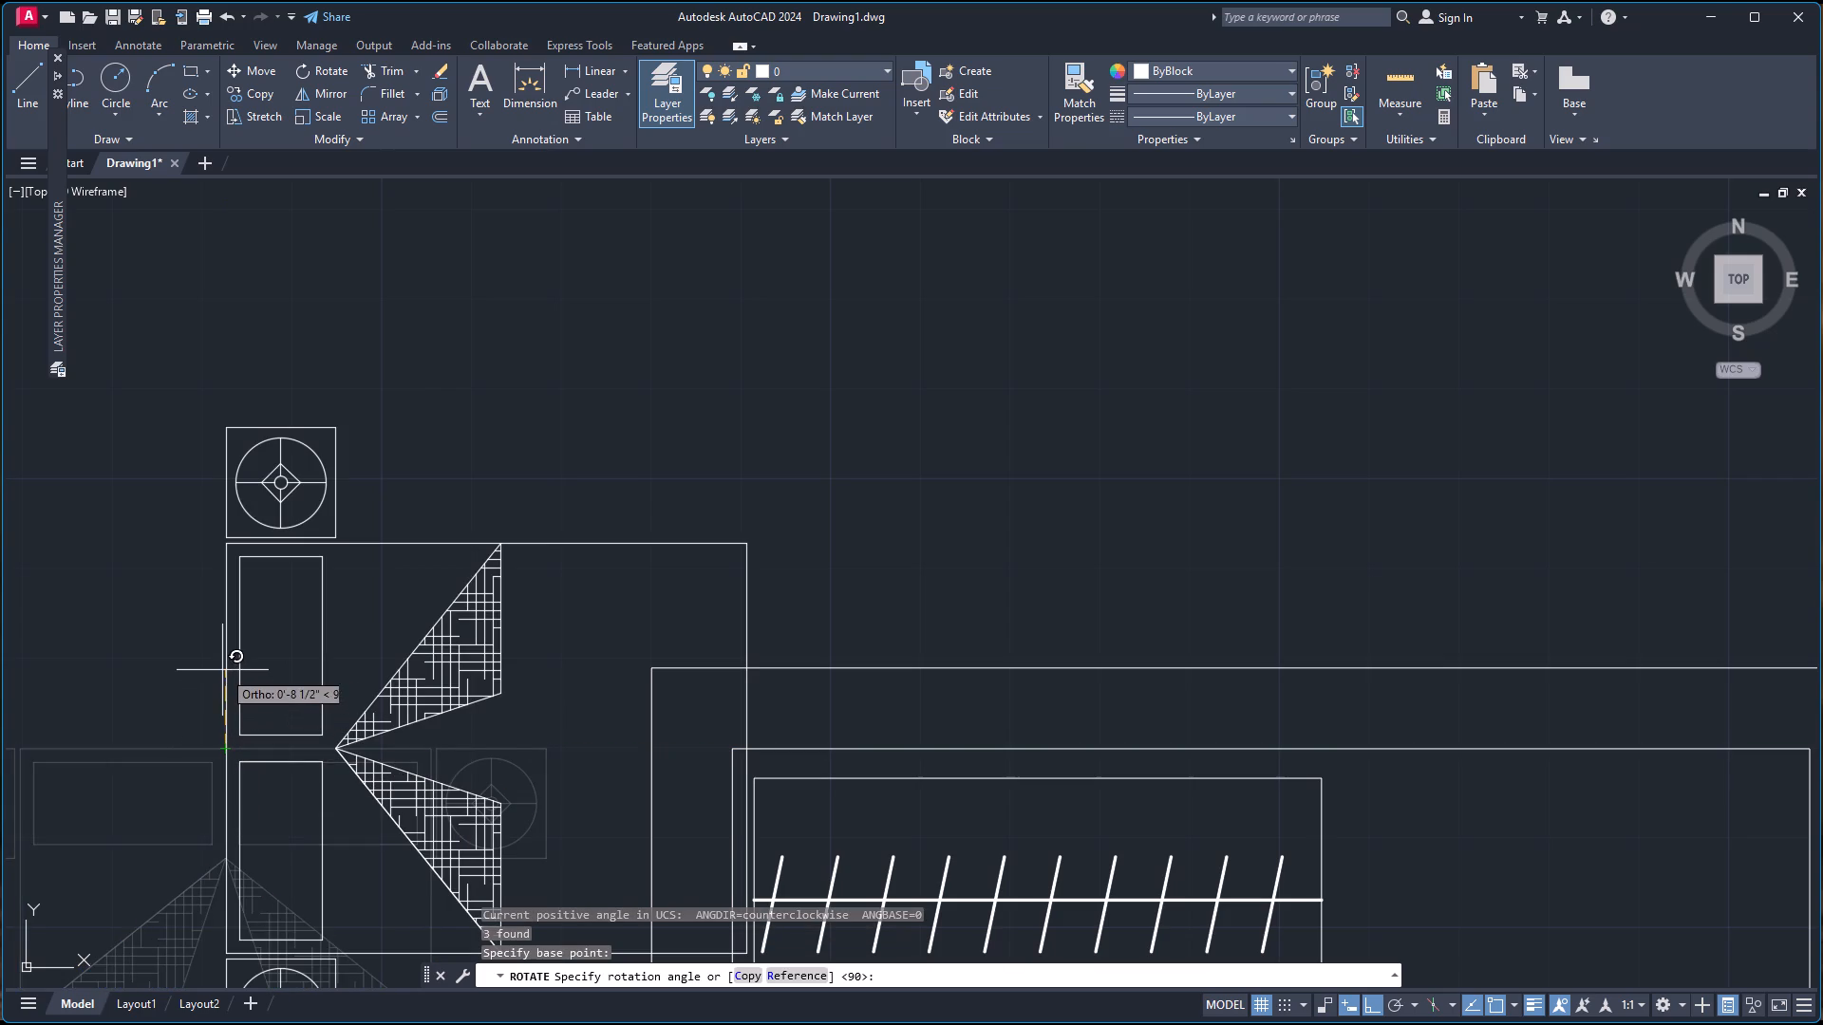
click(225, 658)
Copy the rotated bed-and-lamps group from its headboard's midpoint to the midpoint between the inner west wall's two corners in the upper-left bedroom.
scroll(243, 654, down, 4)
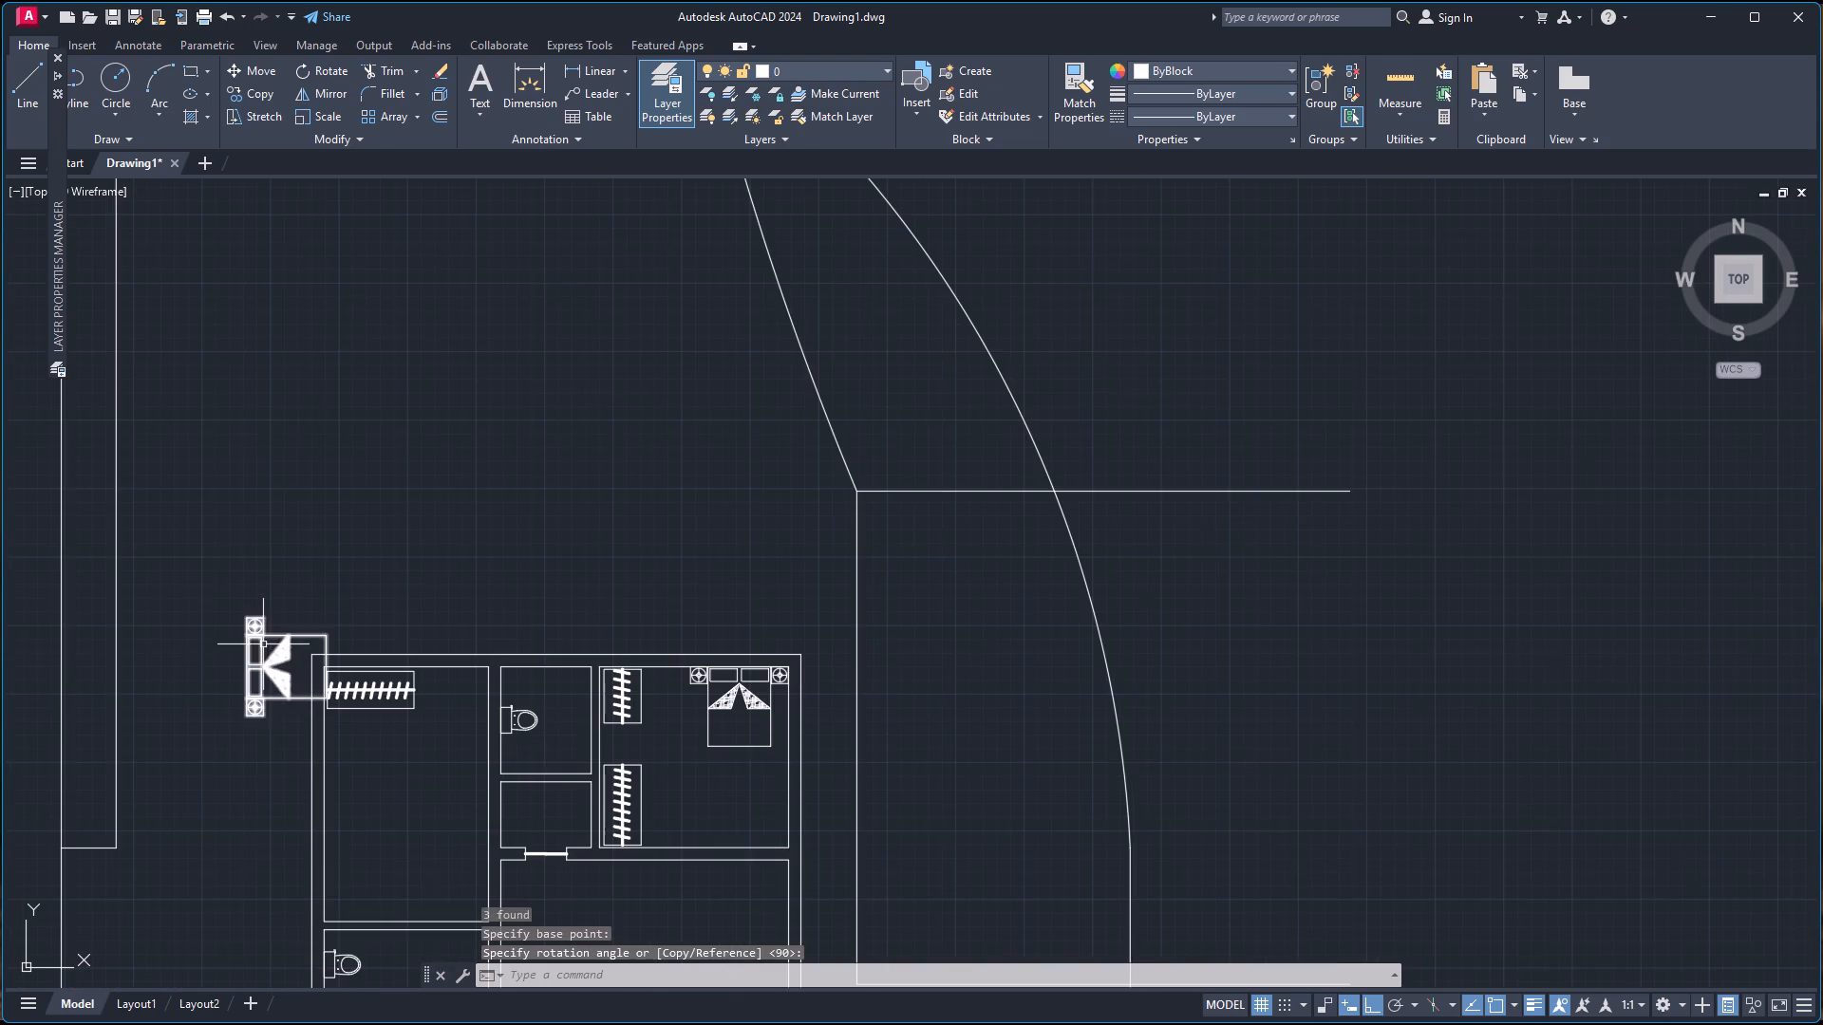
click(251, 670)
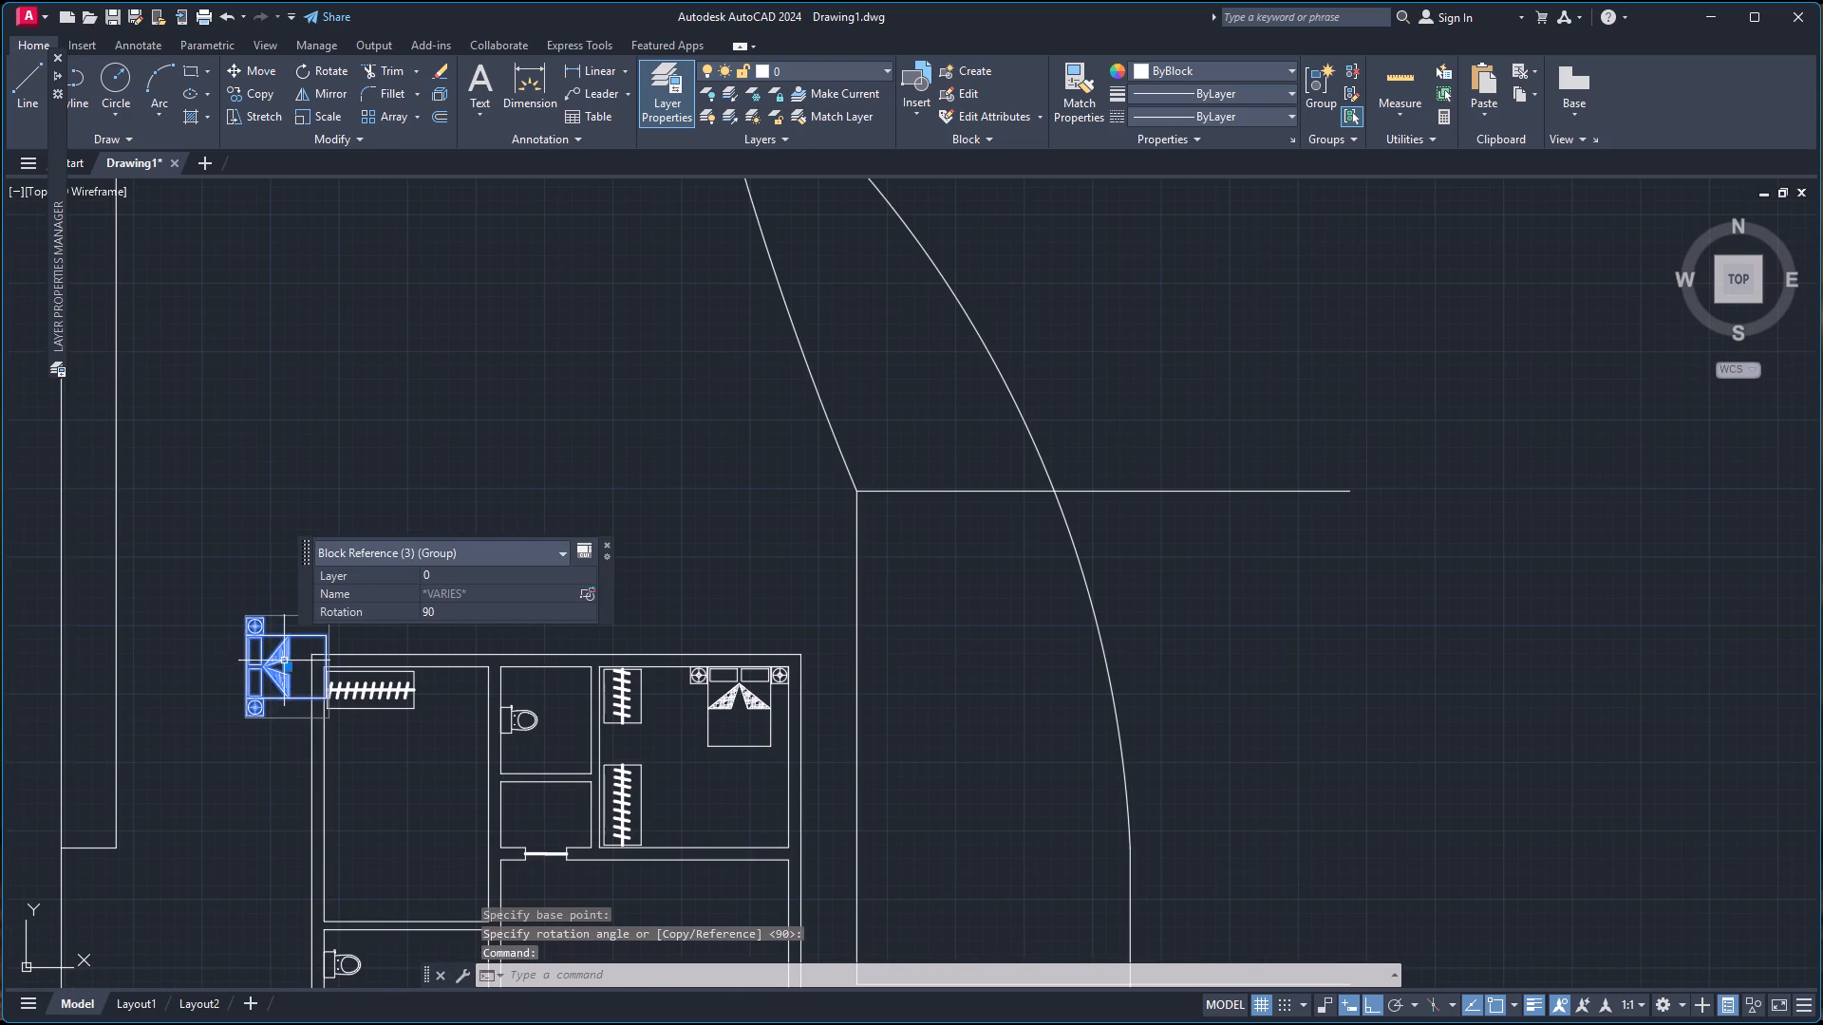
key(c)
key(o)
key(Return)
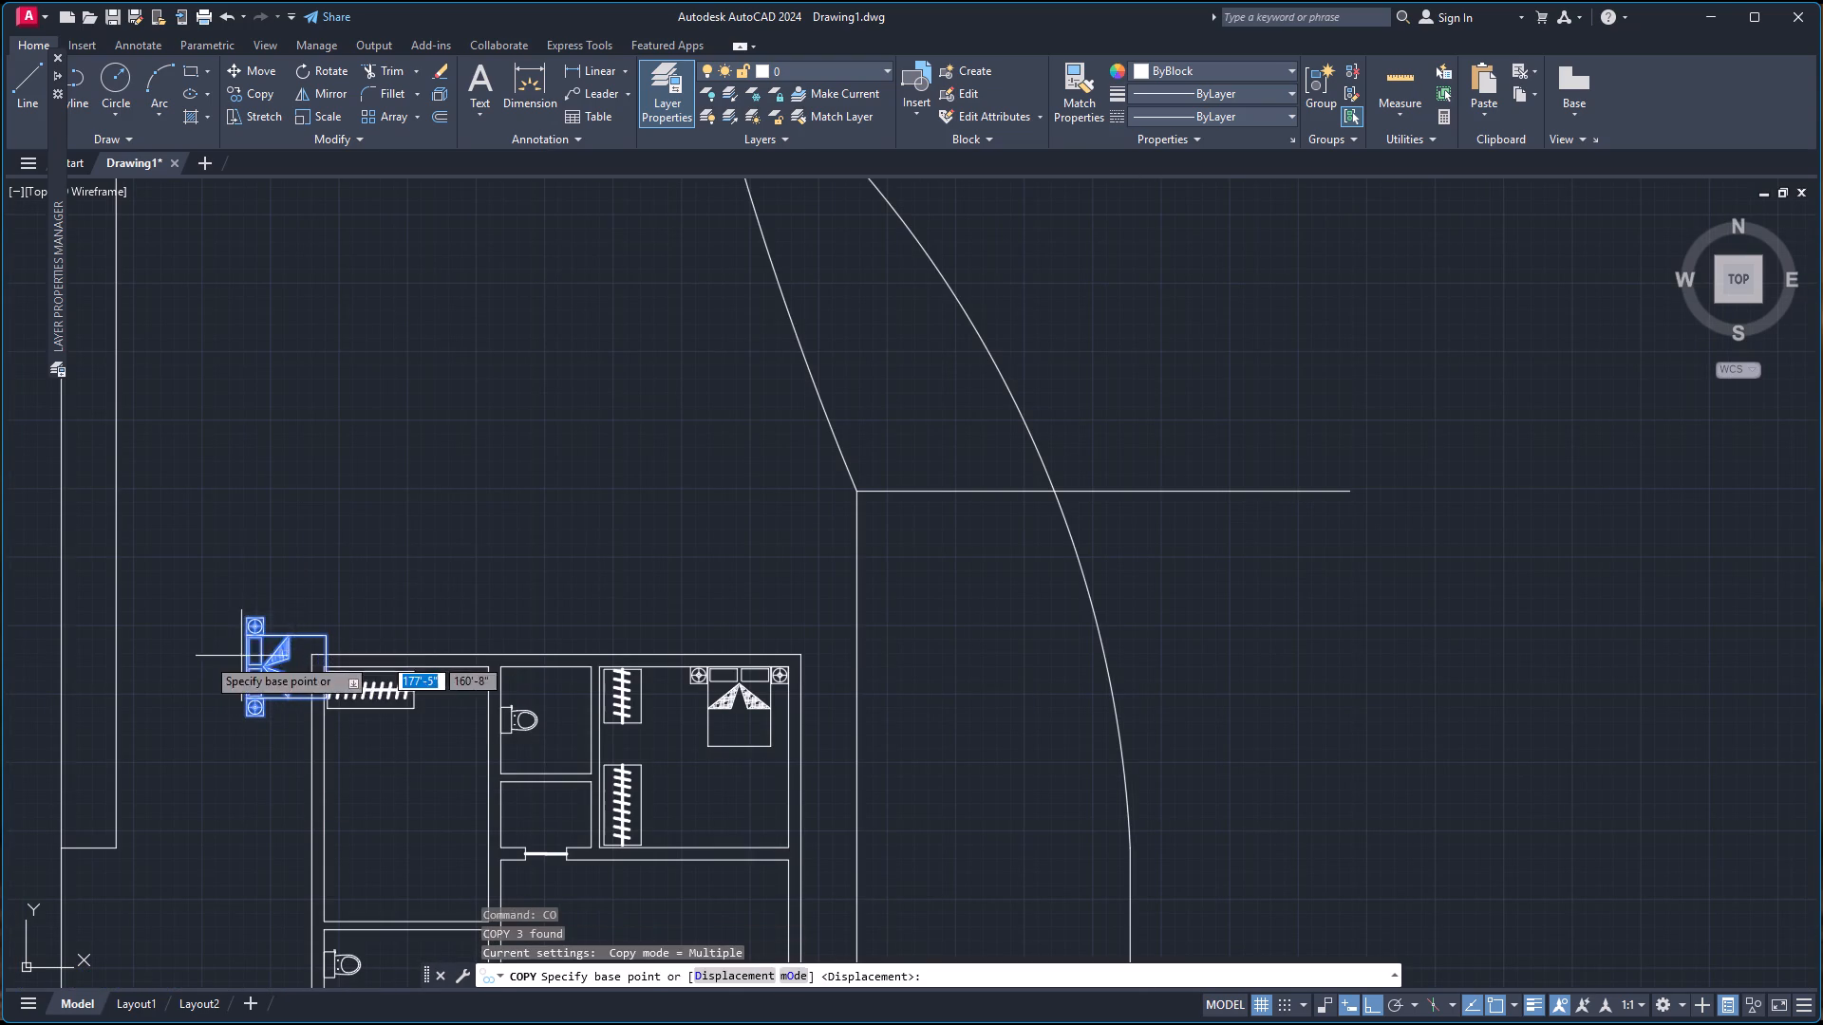
scroll(206, 657, up, 4)
scroll(426, 715, up, 3)
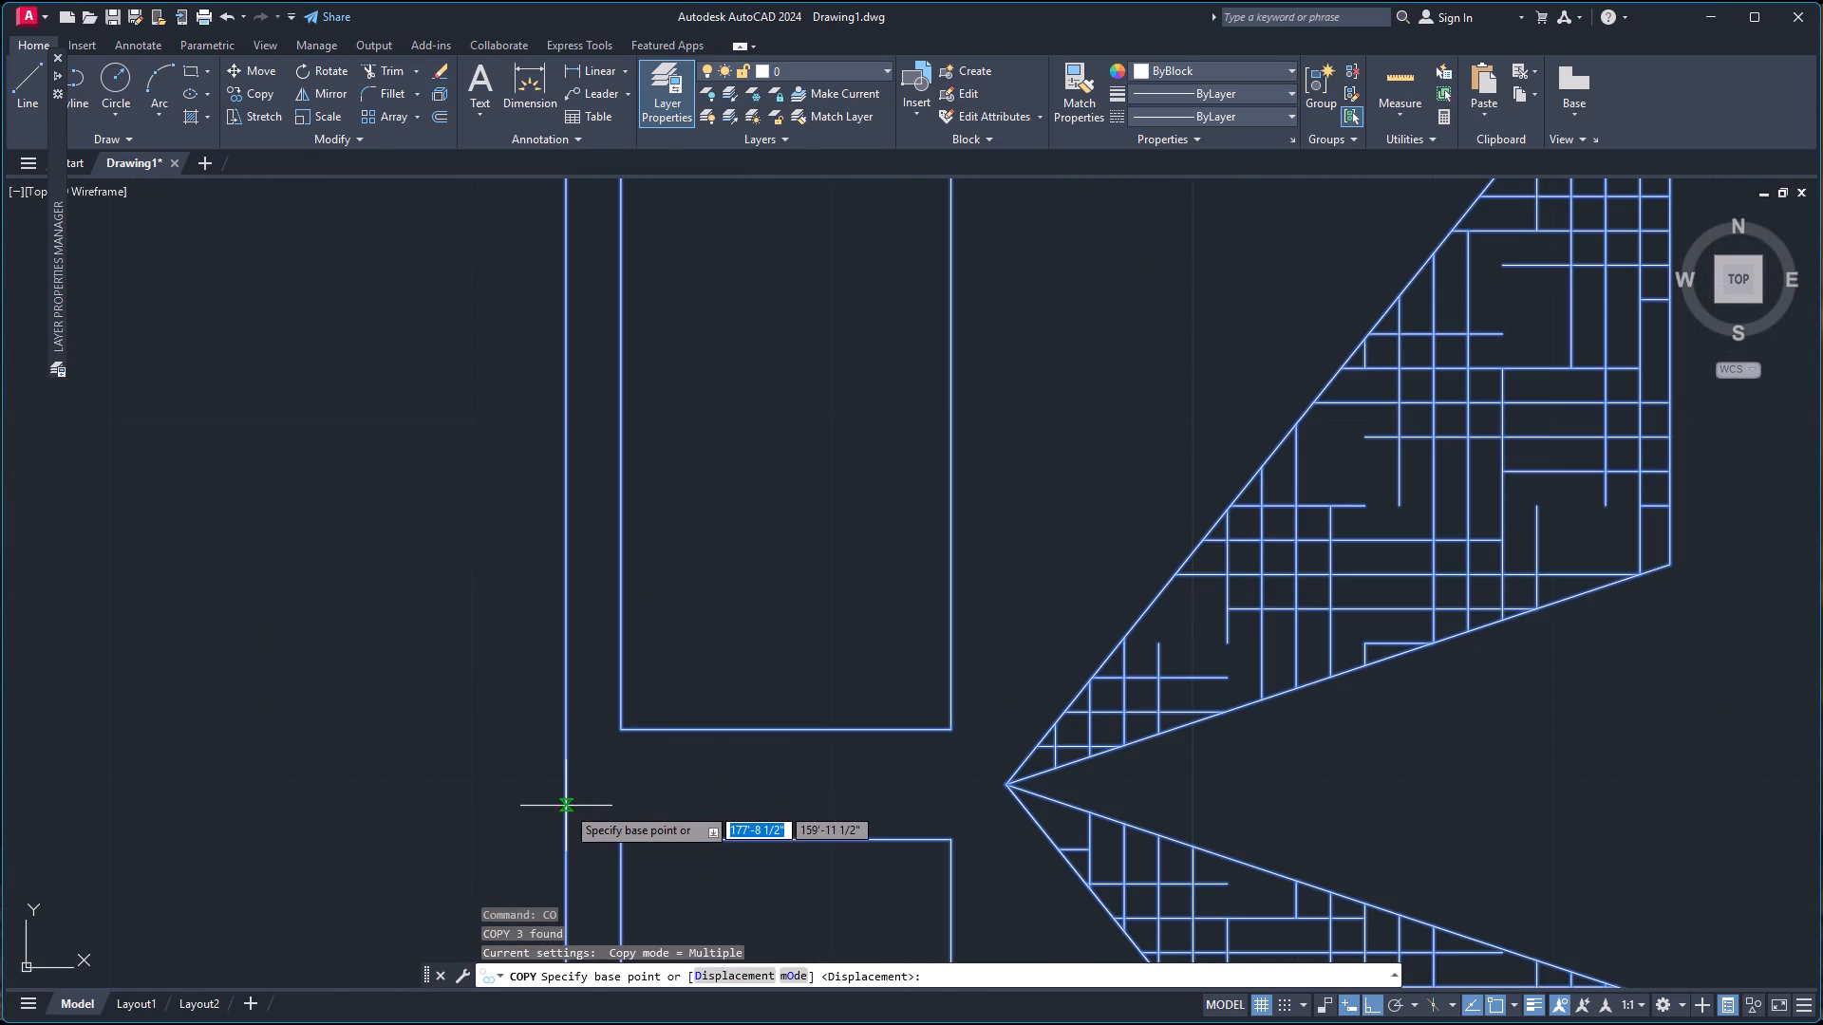
click(565, 788)
scroll(575, 774, down, 5)
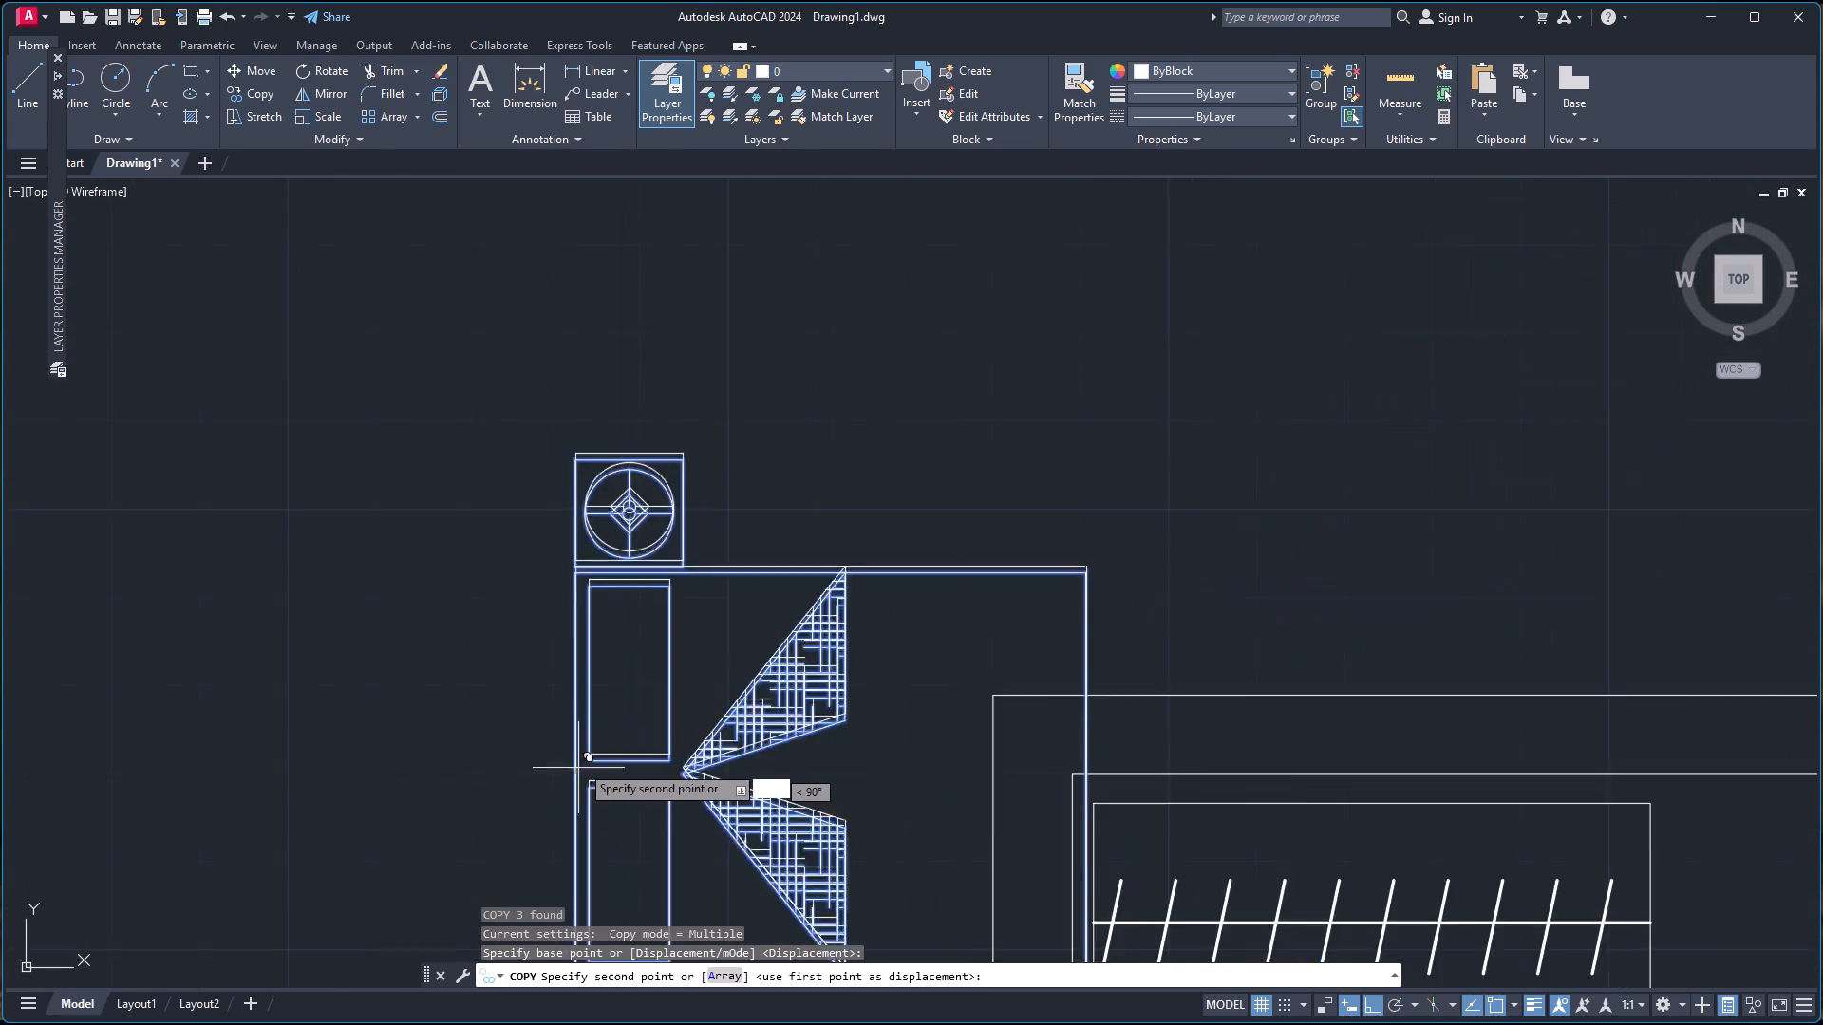
scroll(583, 761, down, 2)
scroll(767, 774, up, 4)
scroll(761, 815, down, 5)
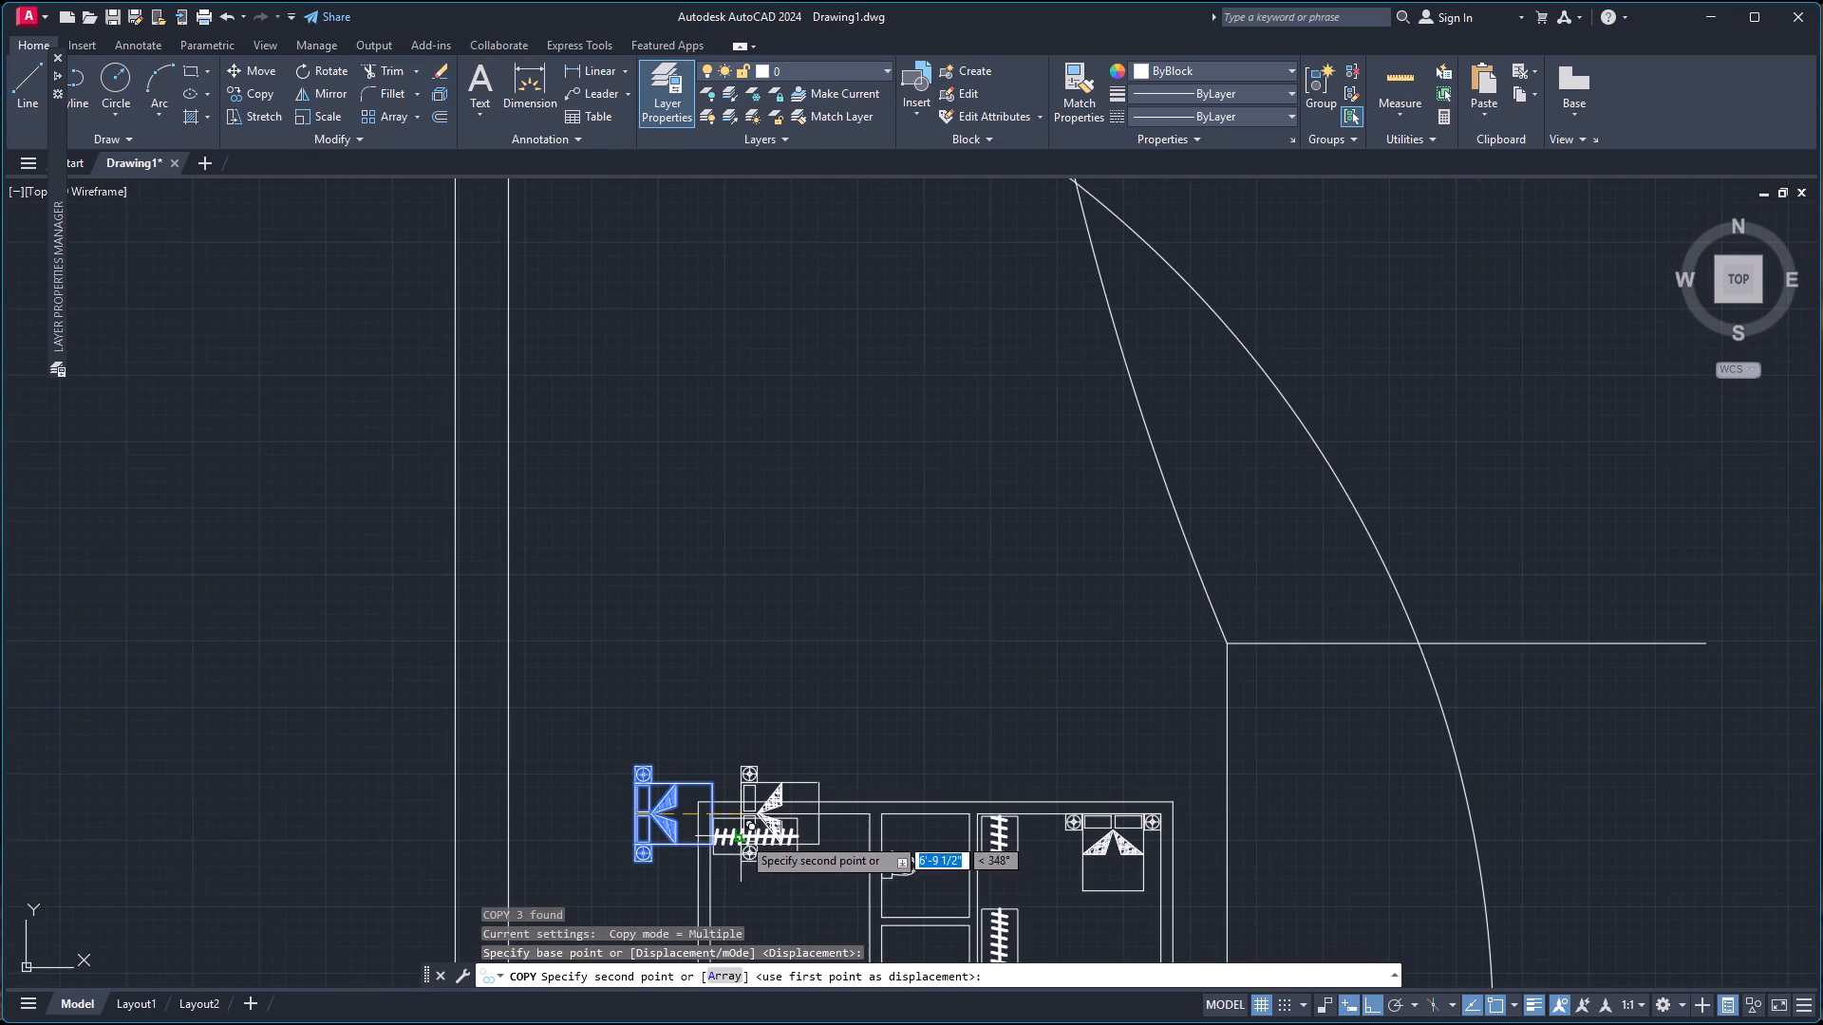
scroll(737, 867, down, 3)
scroll(742, 895, up, 4)
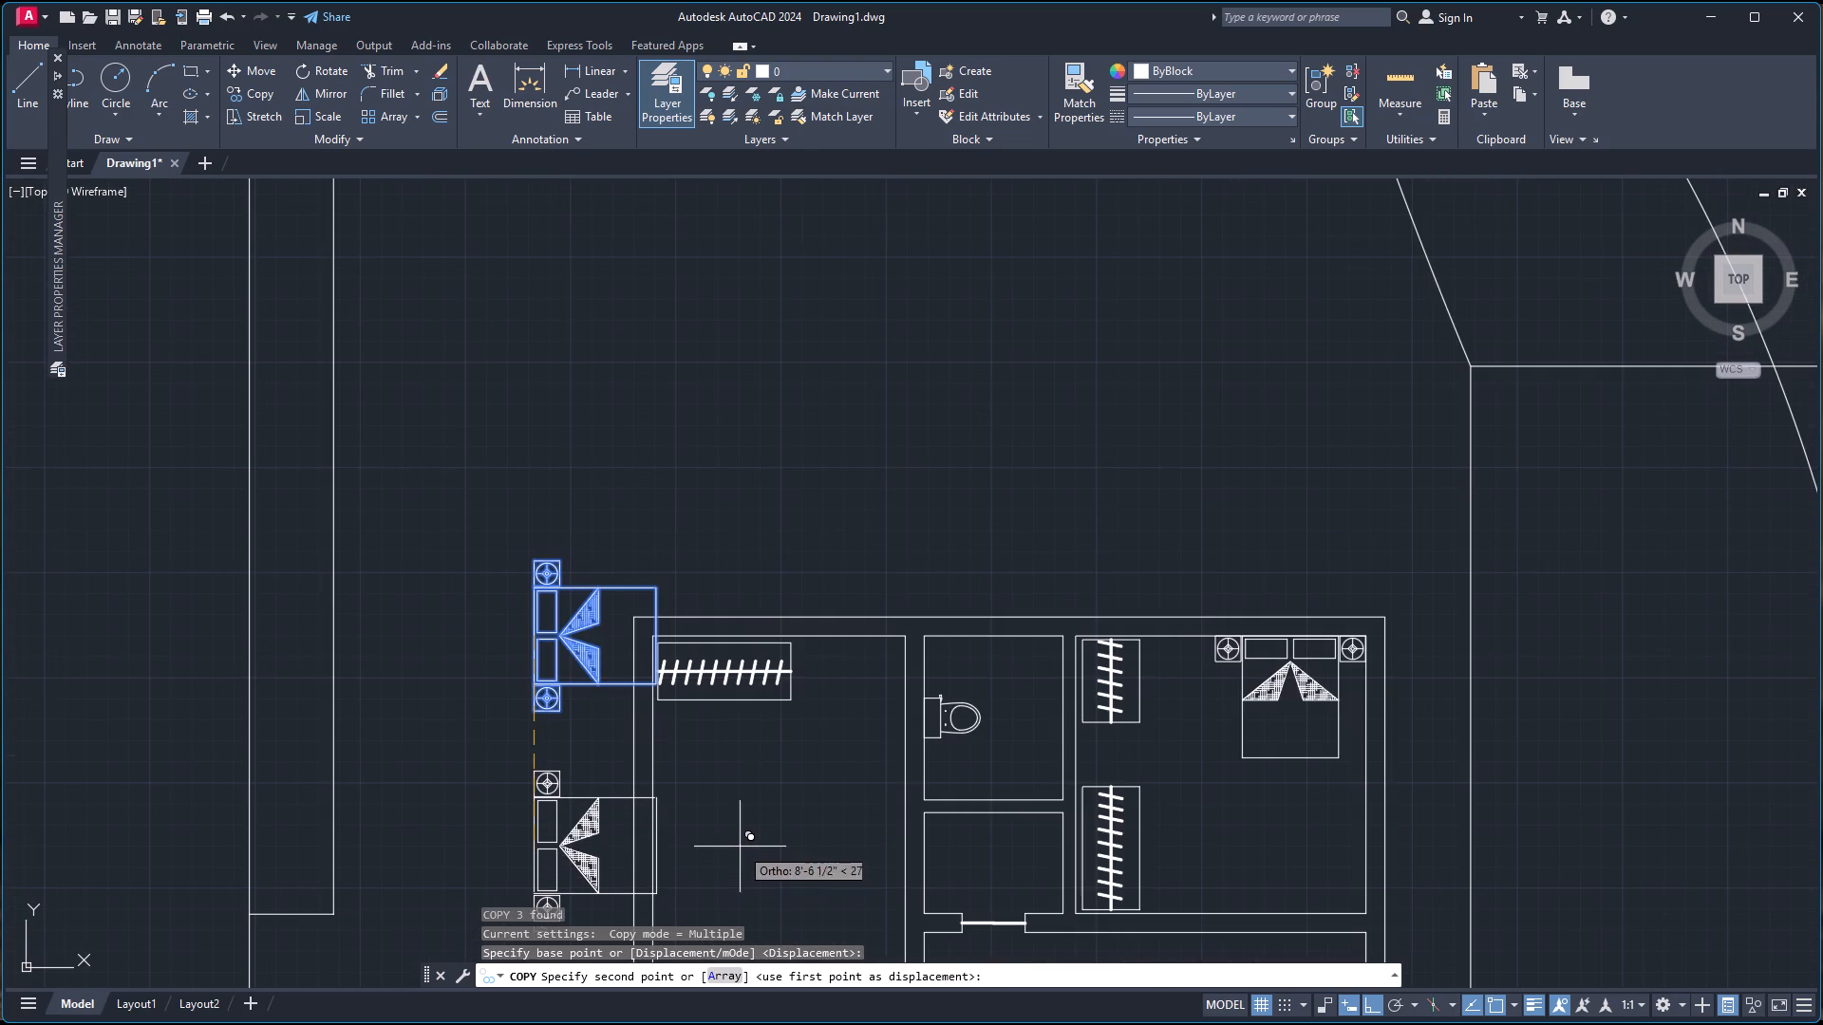
right_click(740, 846)
click(804, 736)
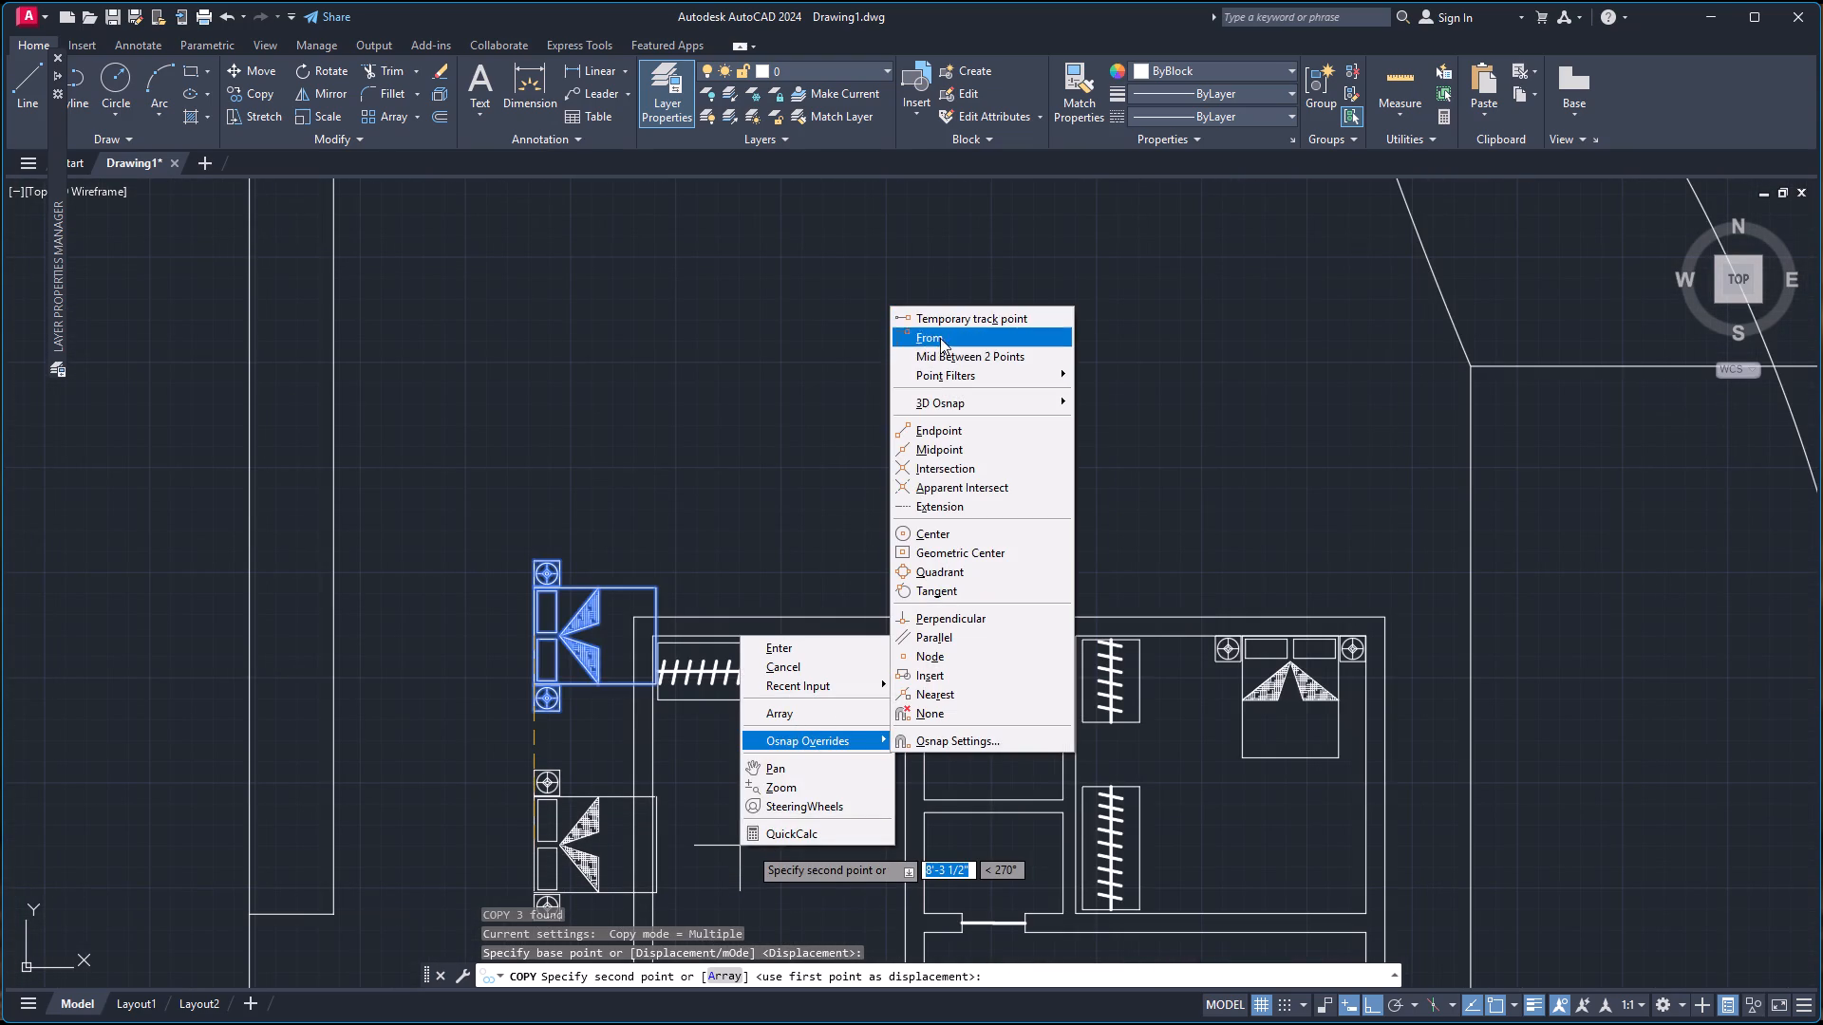
click(951, 359)
scroll(644, 648, up, 3)
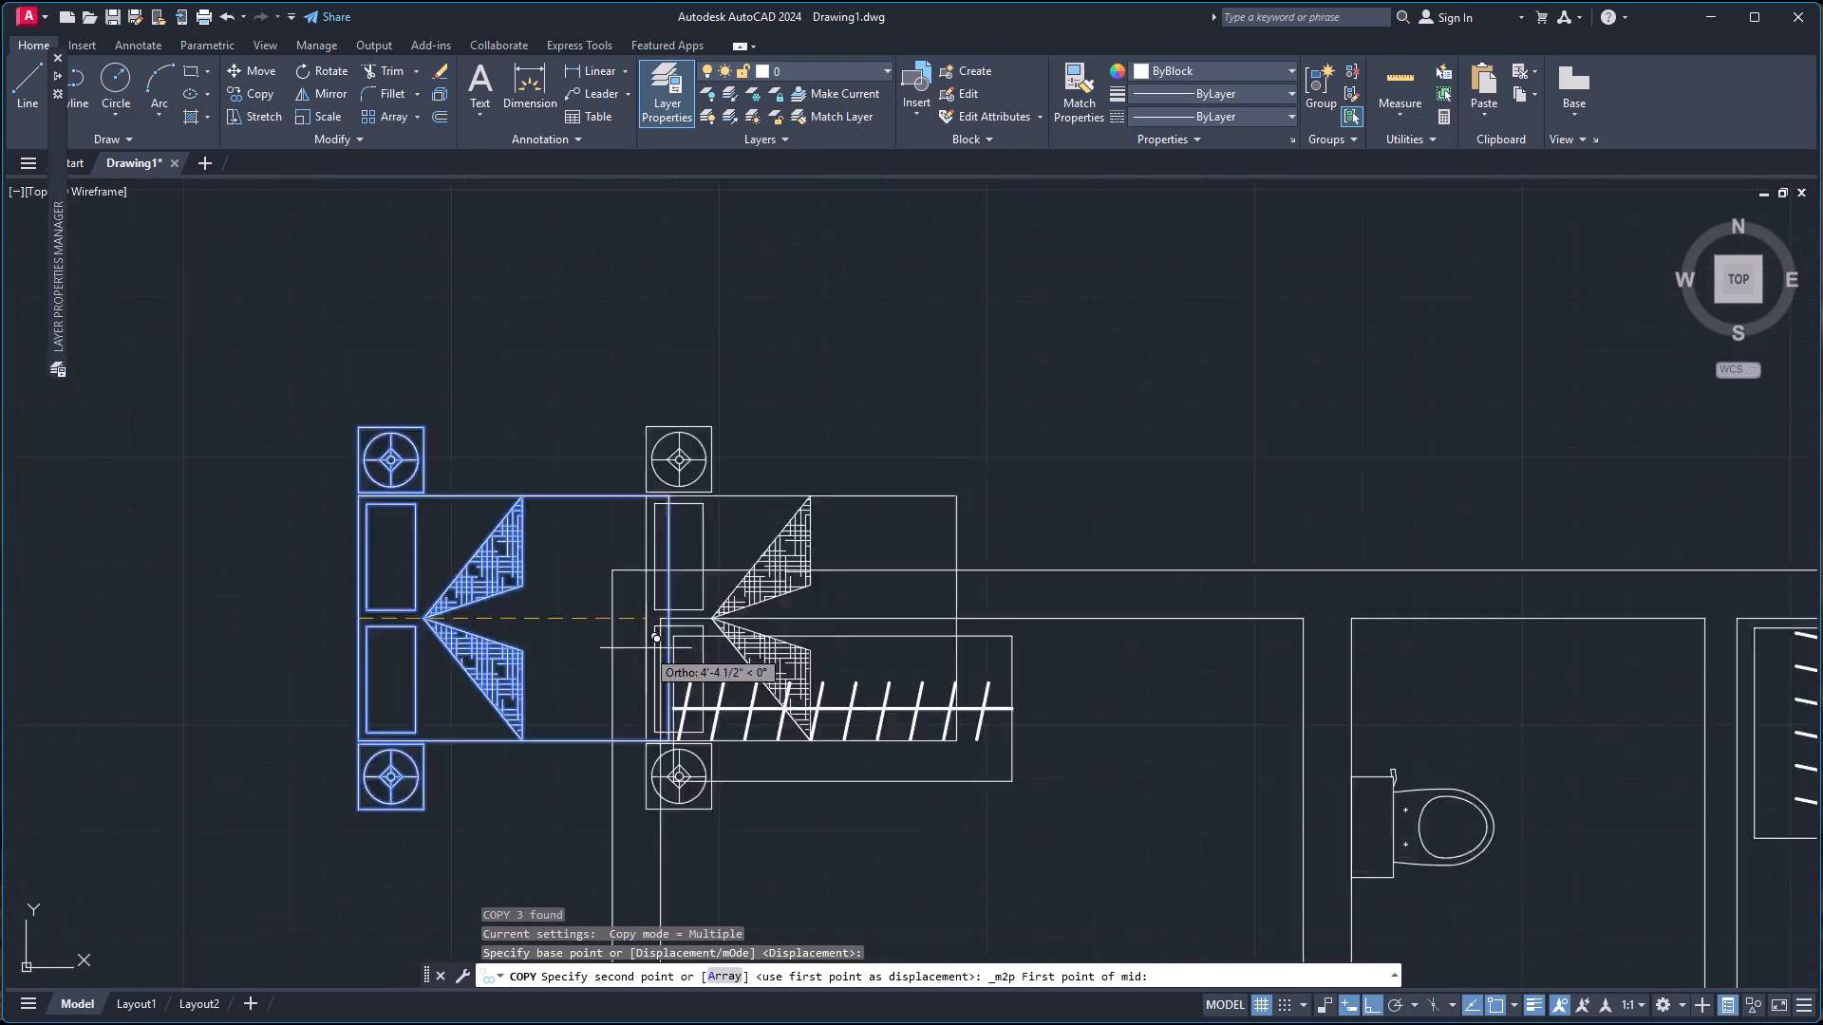
scroll(646, 648, up, 1)
click(679, 569)
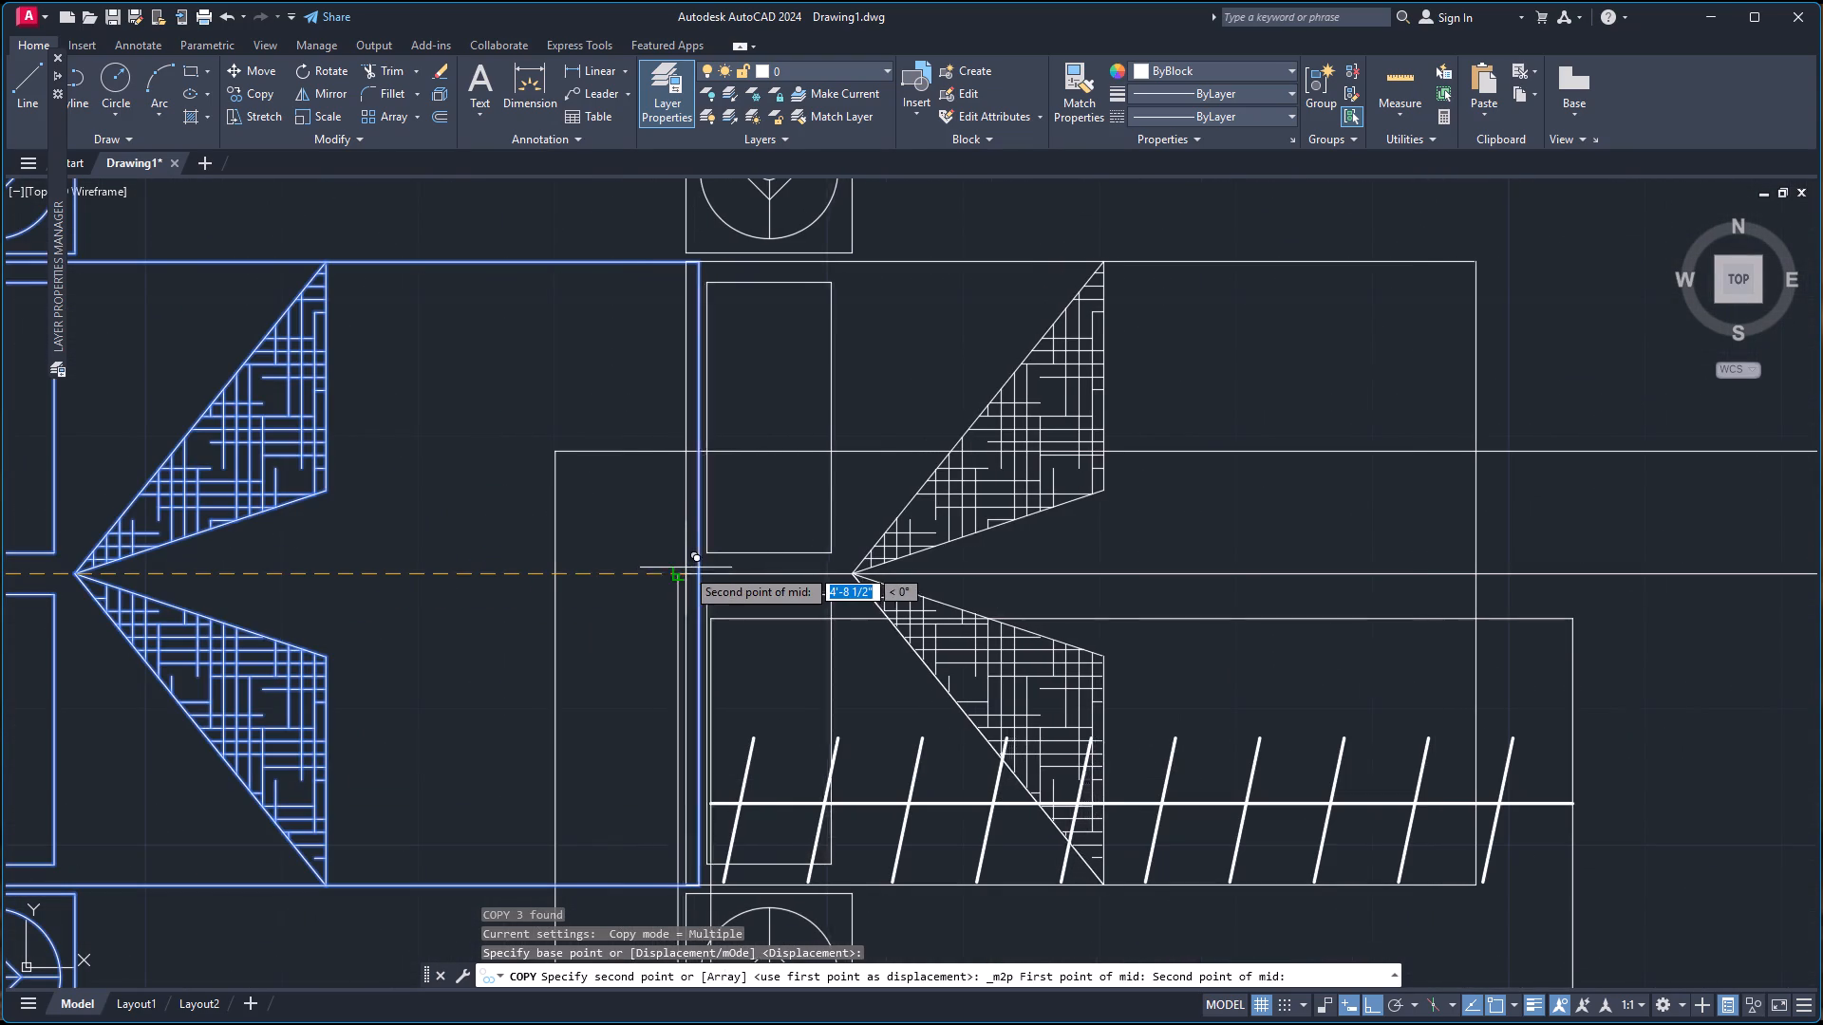
scroll(686, 568, down, 6)
scroll(686, 679, up, 3)
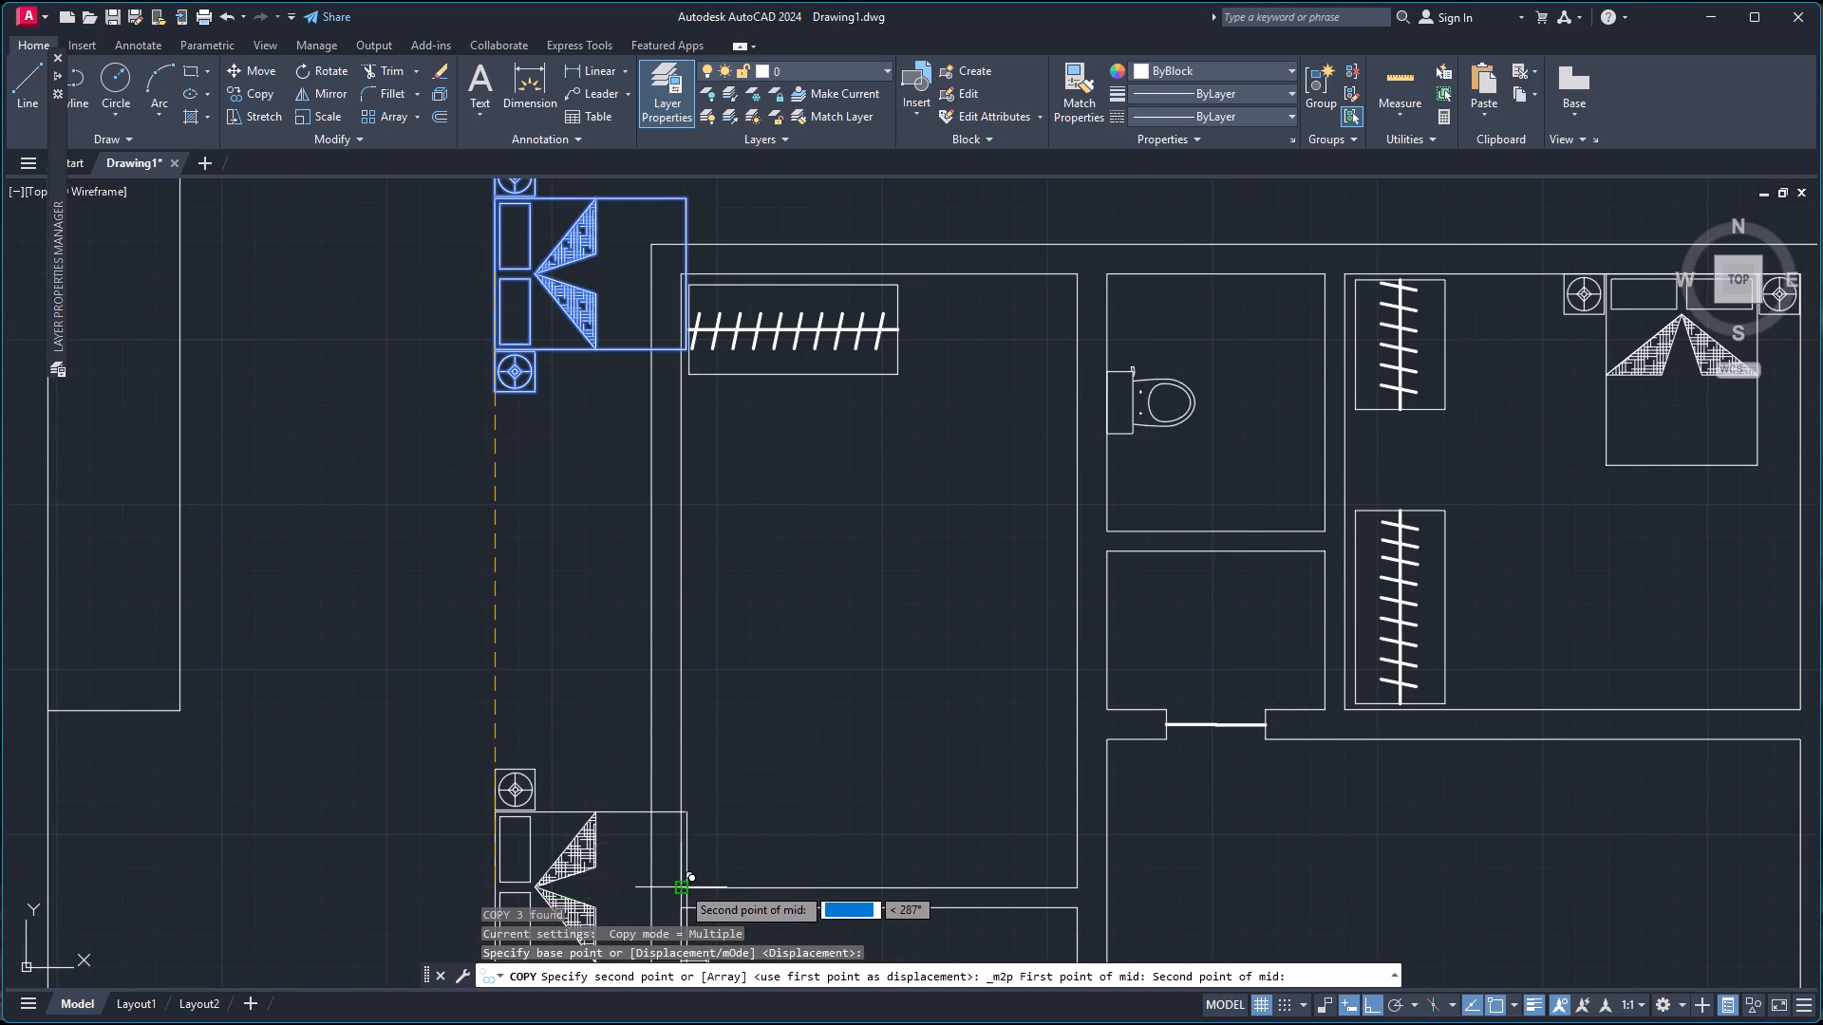
click(681, 885)
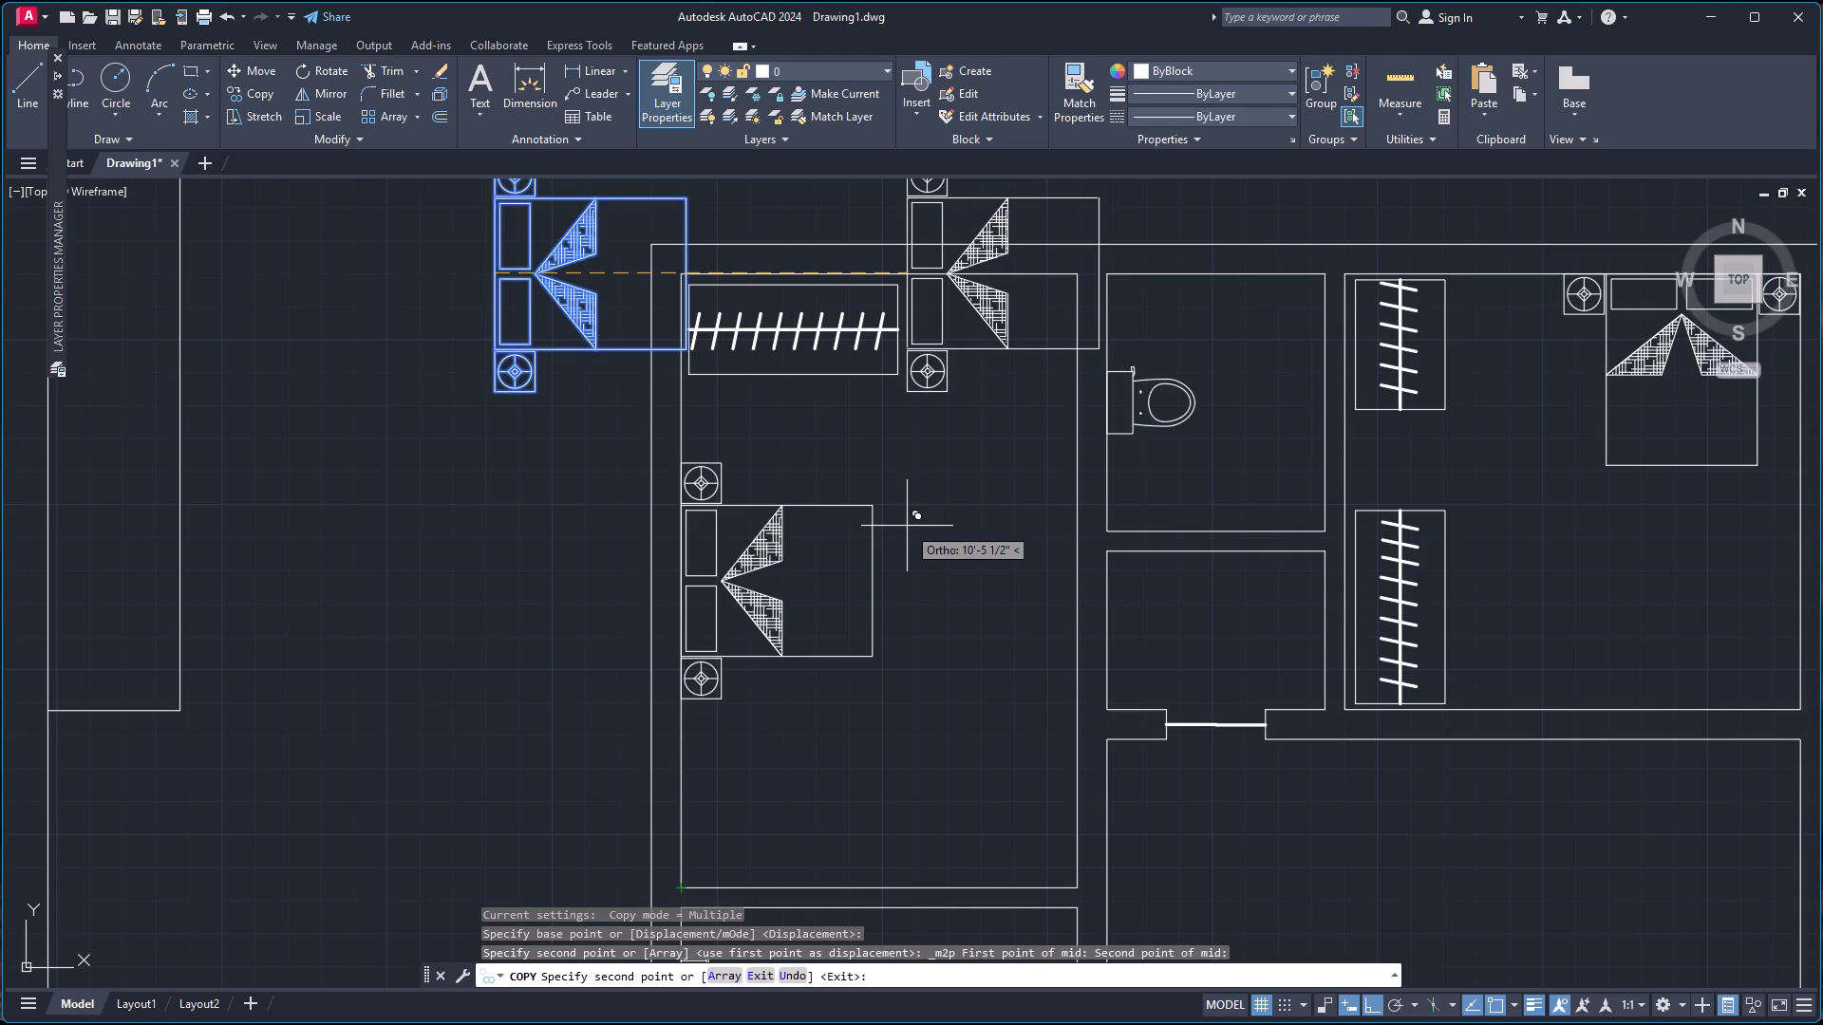
key(Escape)
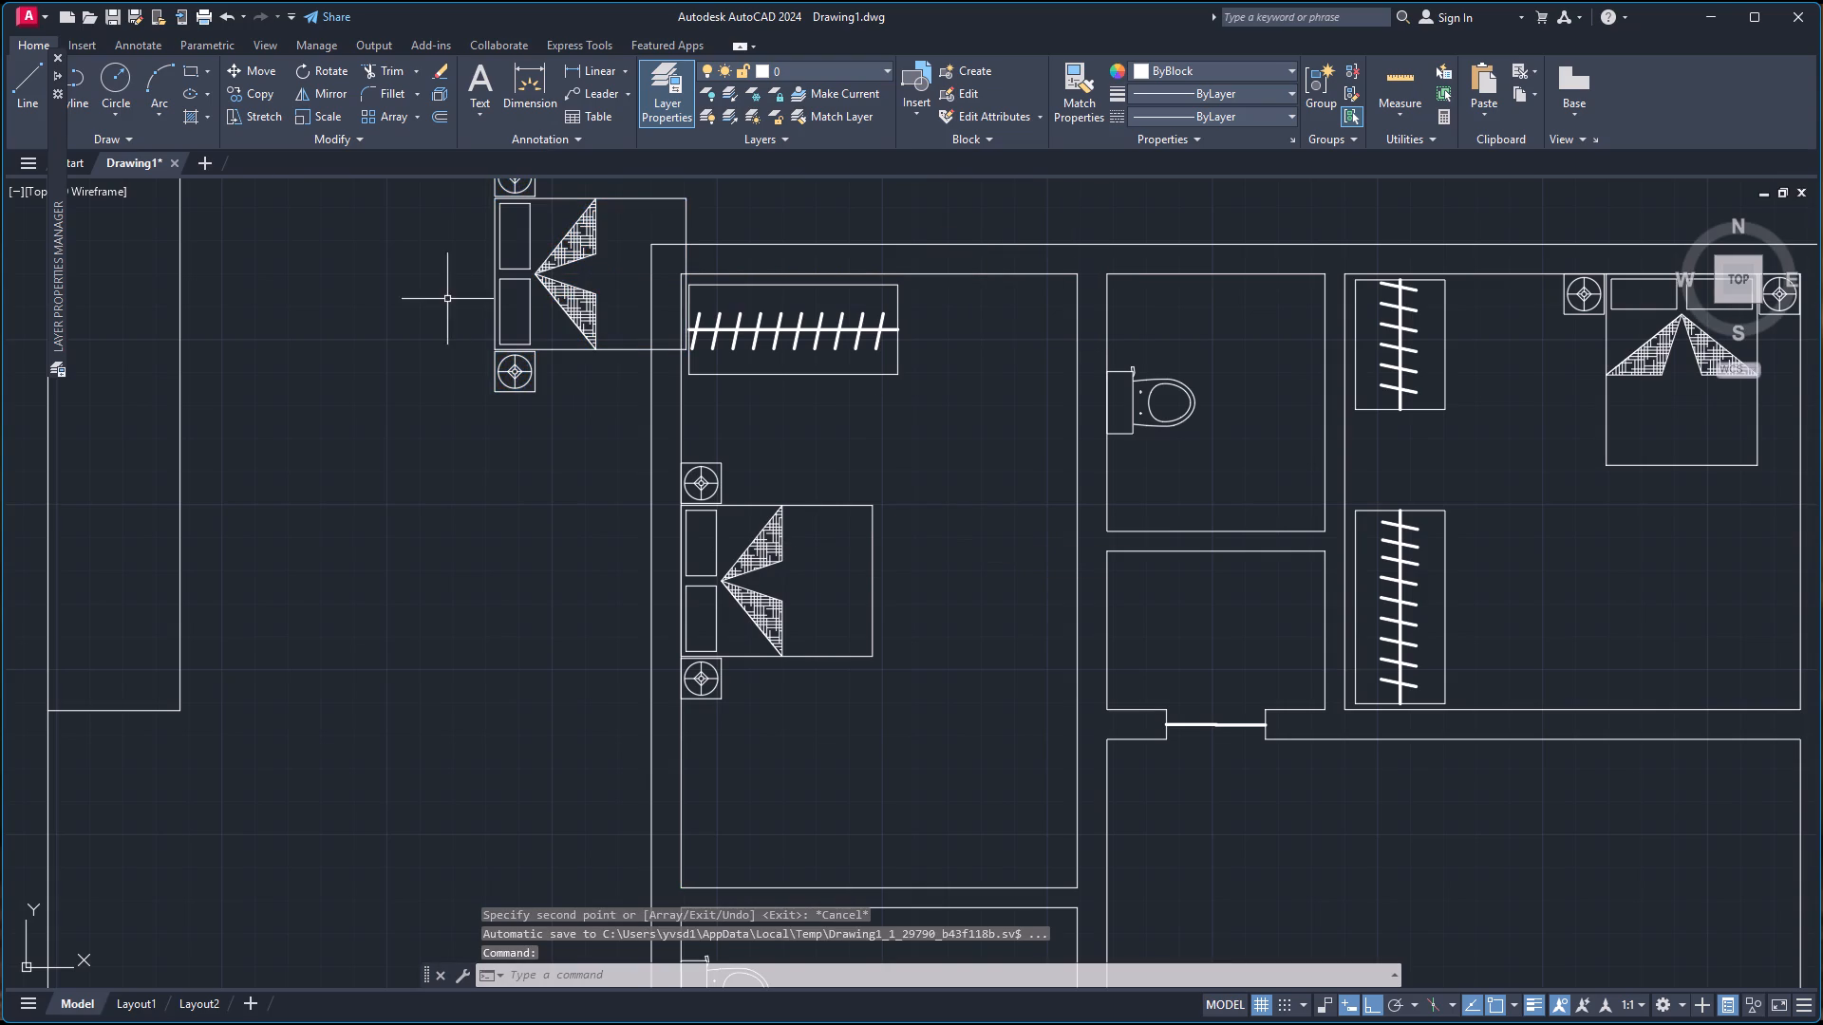
Delete the original rotated bed-and-lamps group overlapping the outside of the floor plan's west wall.
click(498, 326)
key(Delete)
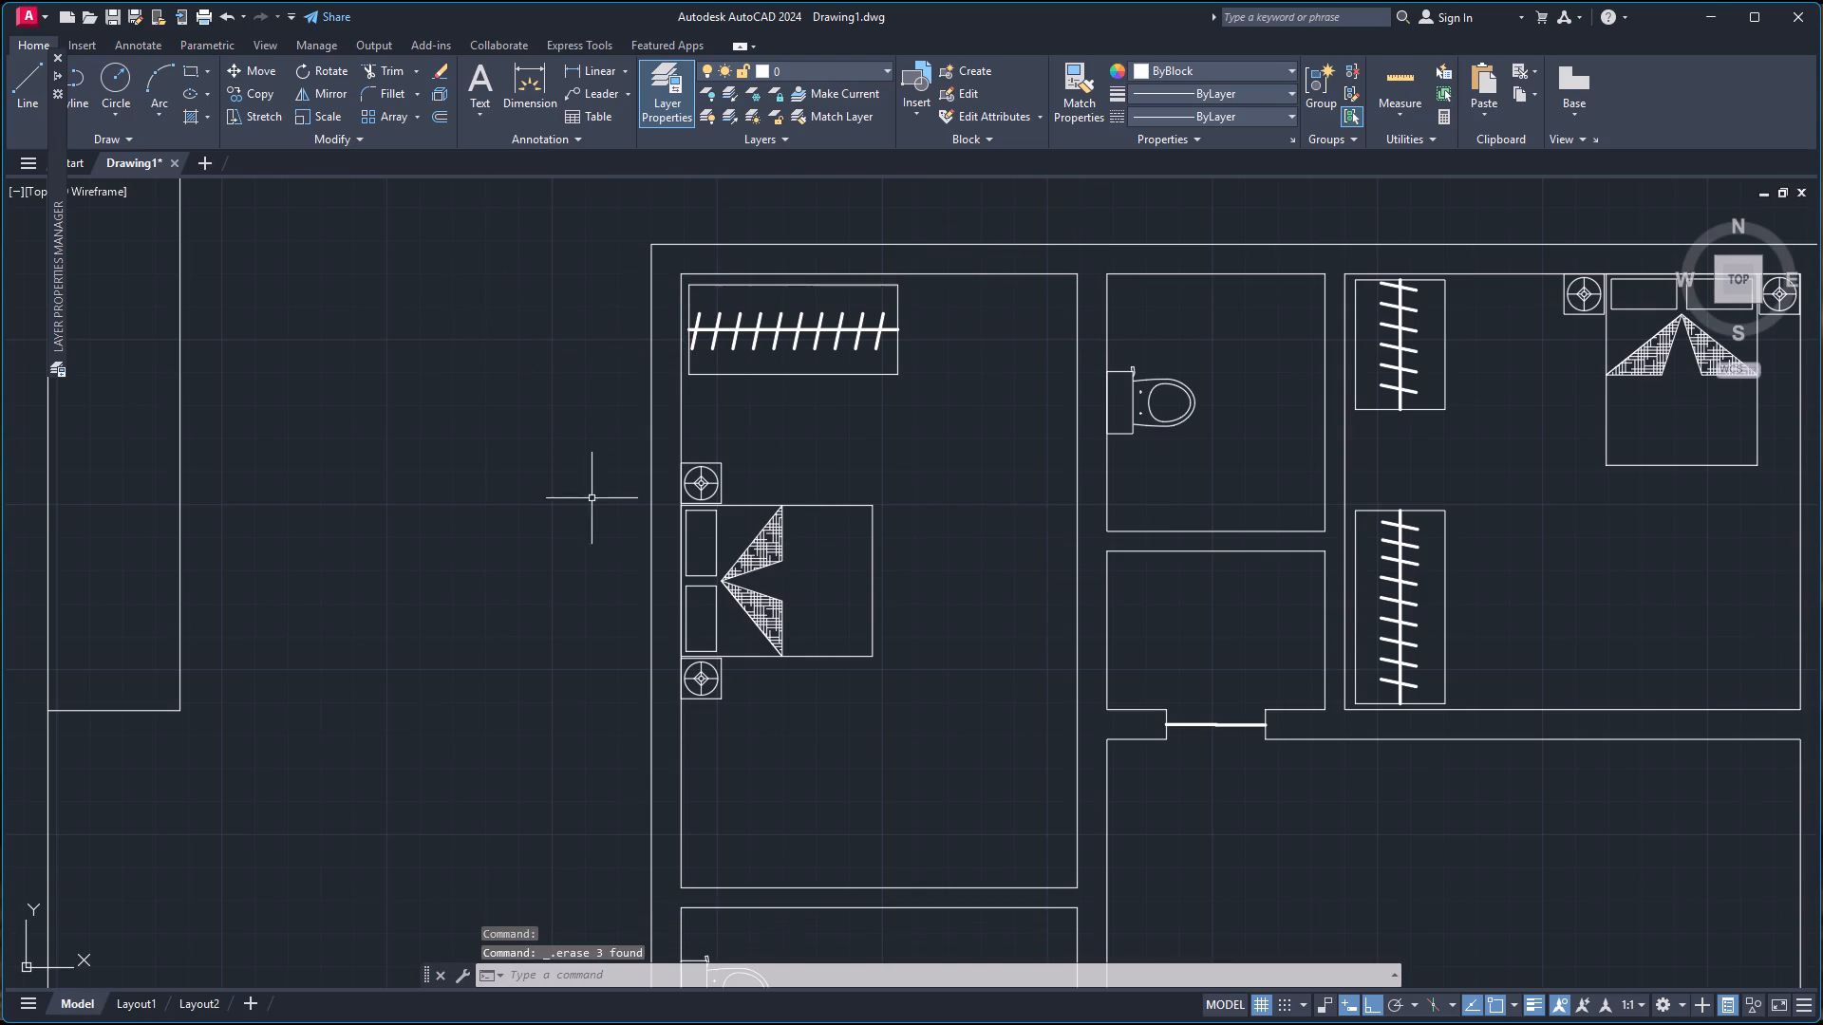
Enlarge the upper-left bedroom's bed-and-lamps group about its headboard's midpoint with Scale, picking a point about 4'-4 1/2" east.
scroll(709, 622, up, 4)
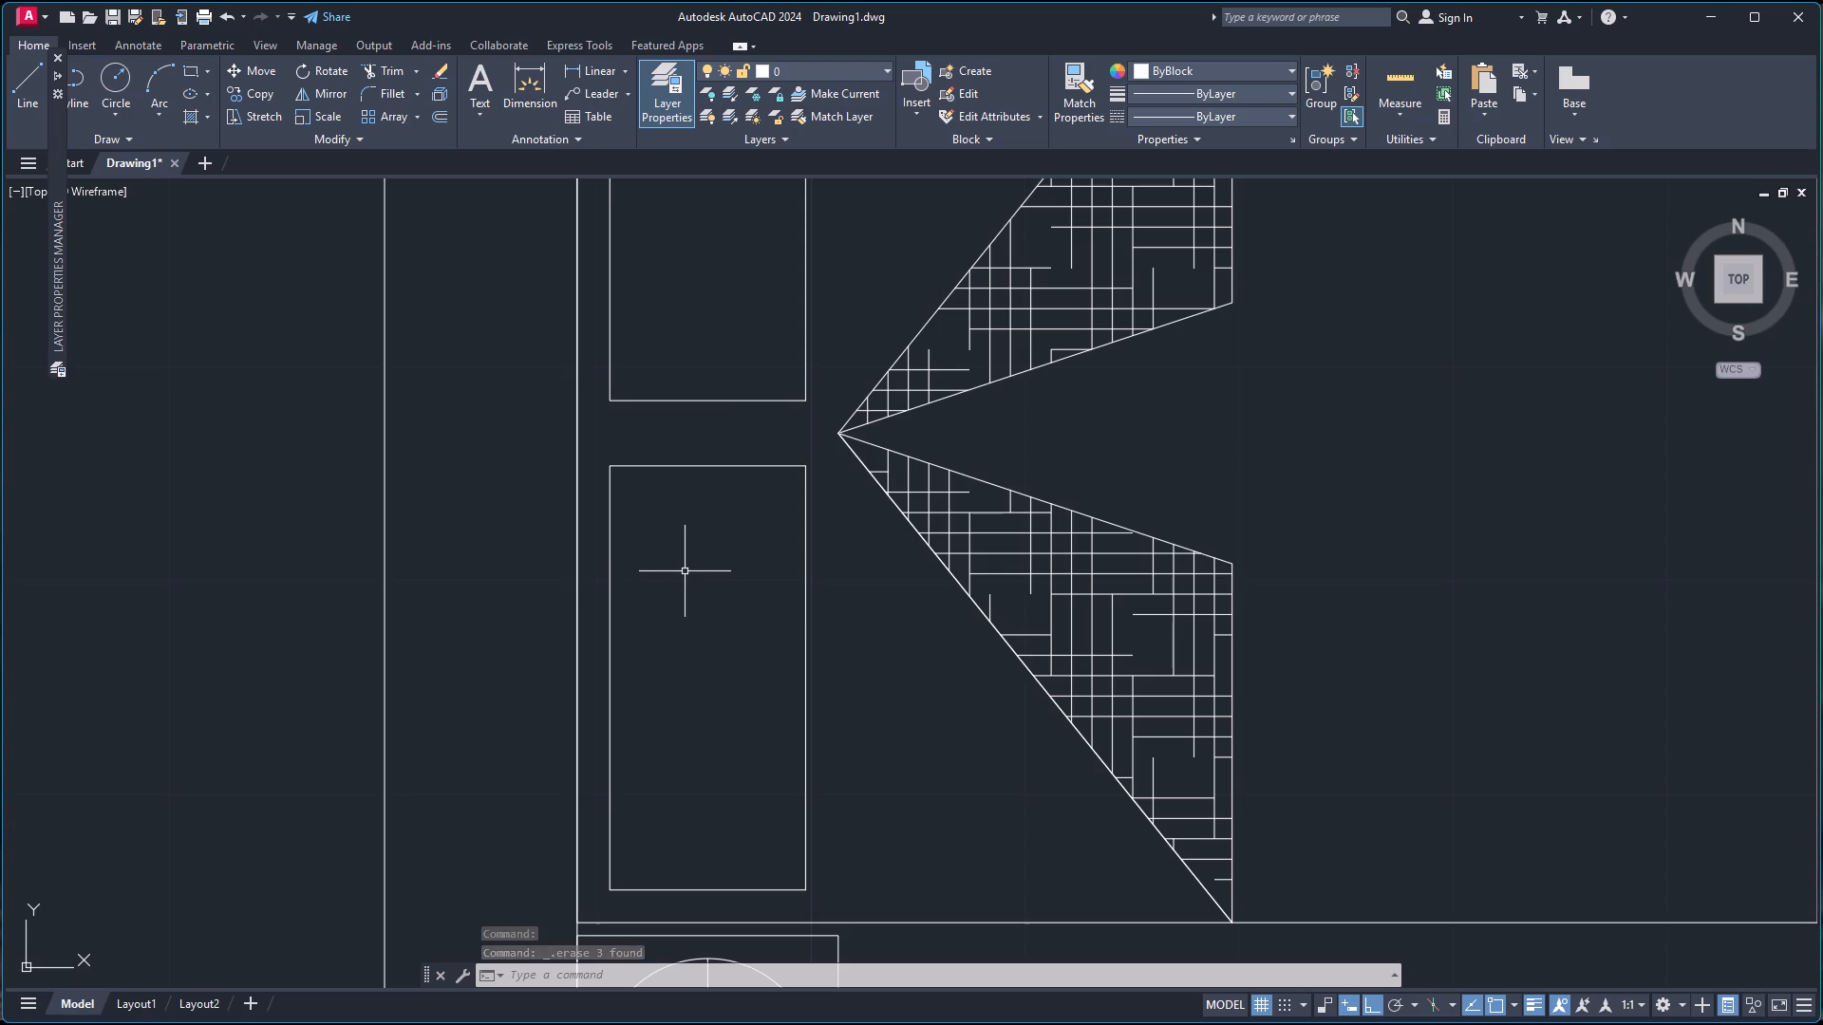
scroll(630, 553, down, 1)
click(619, 549)
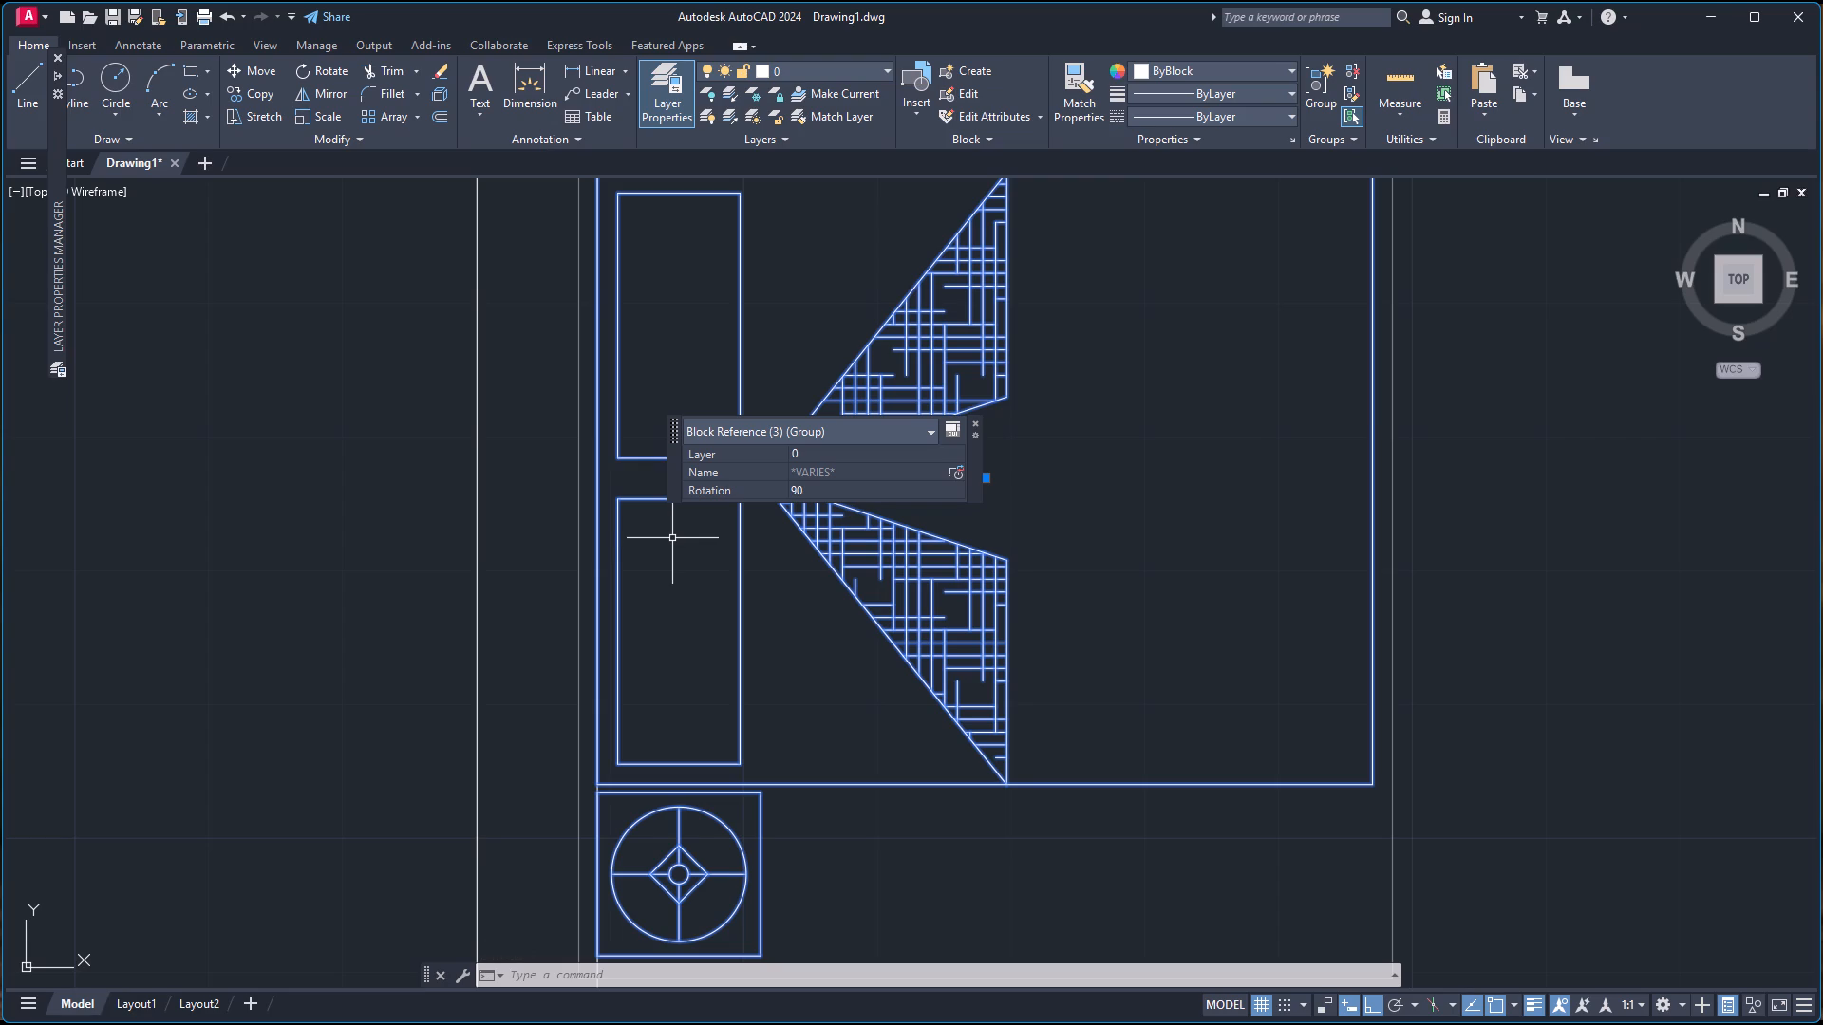
text(sc)
key(Return)
click(593, 478)
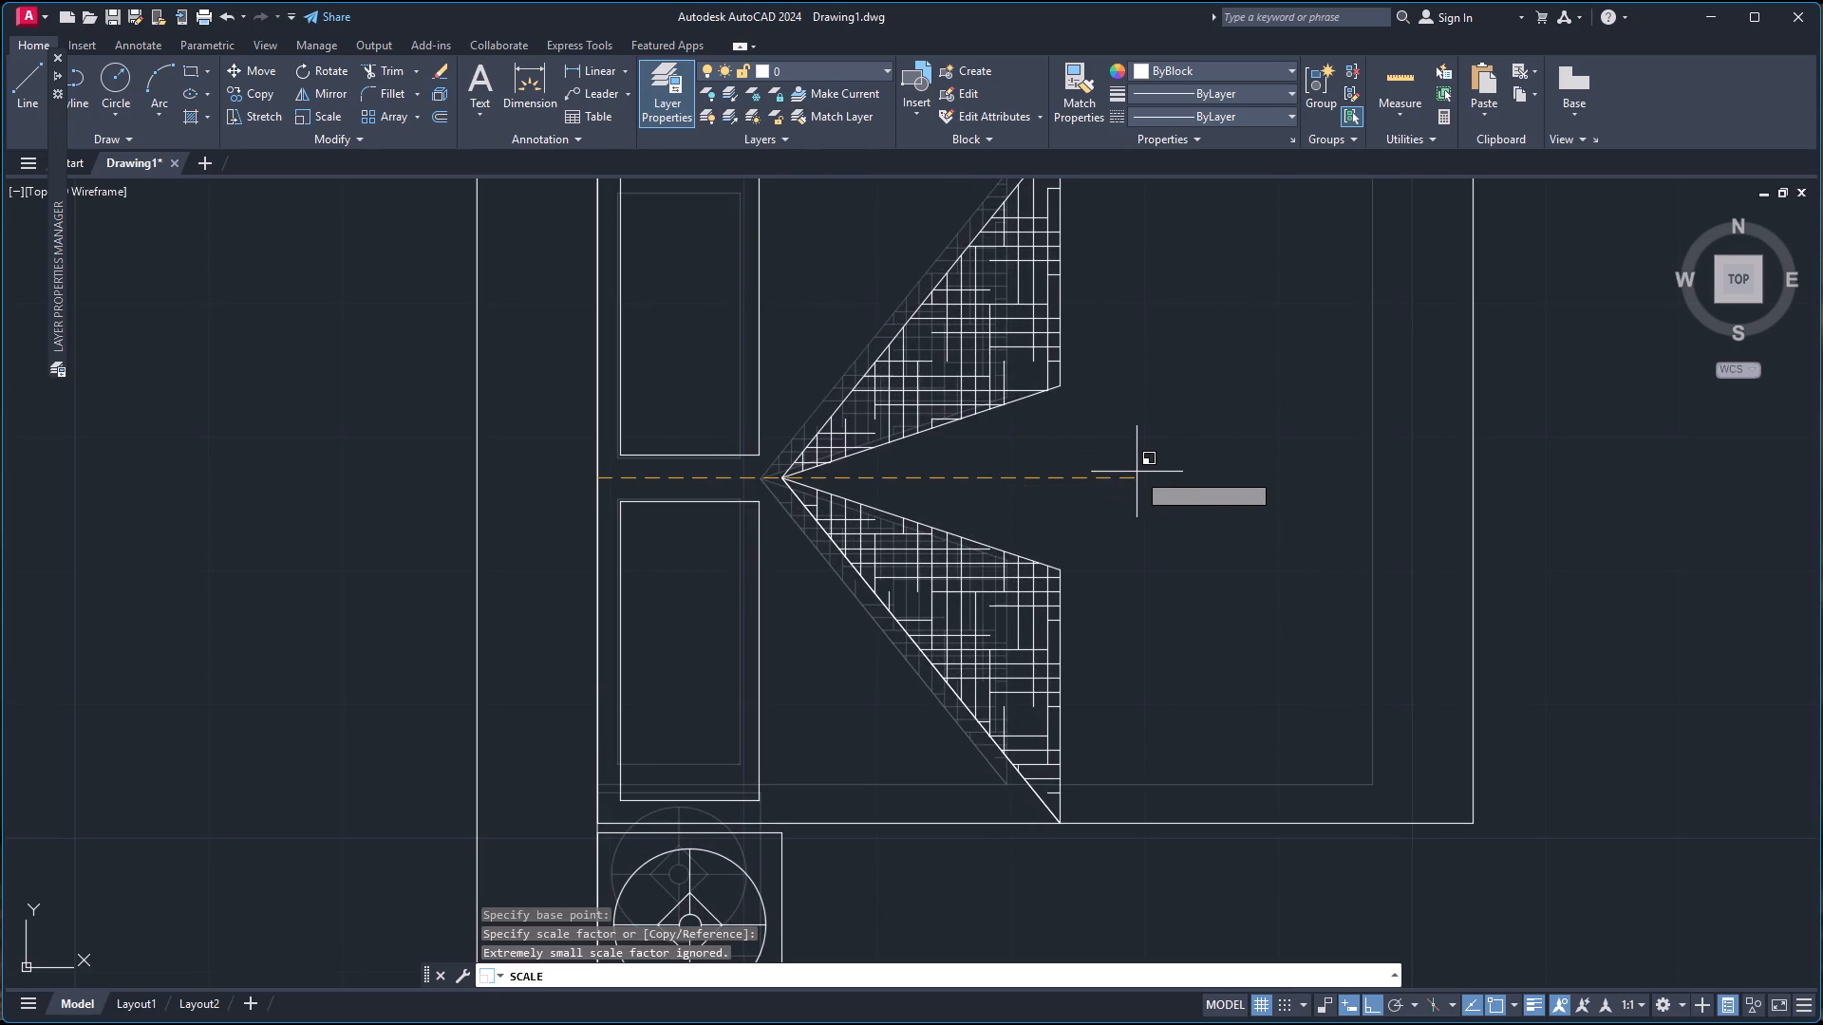
scroll(1137, 472, down, 3)
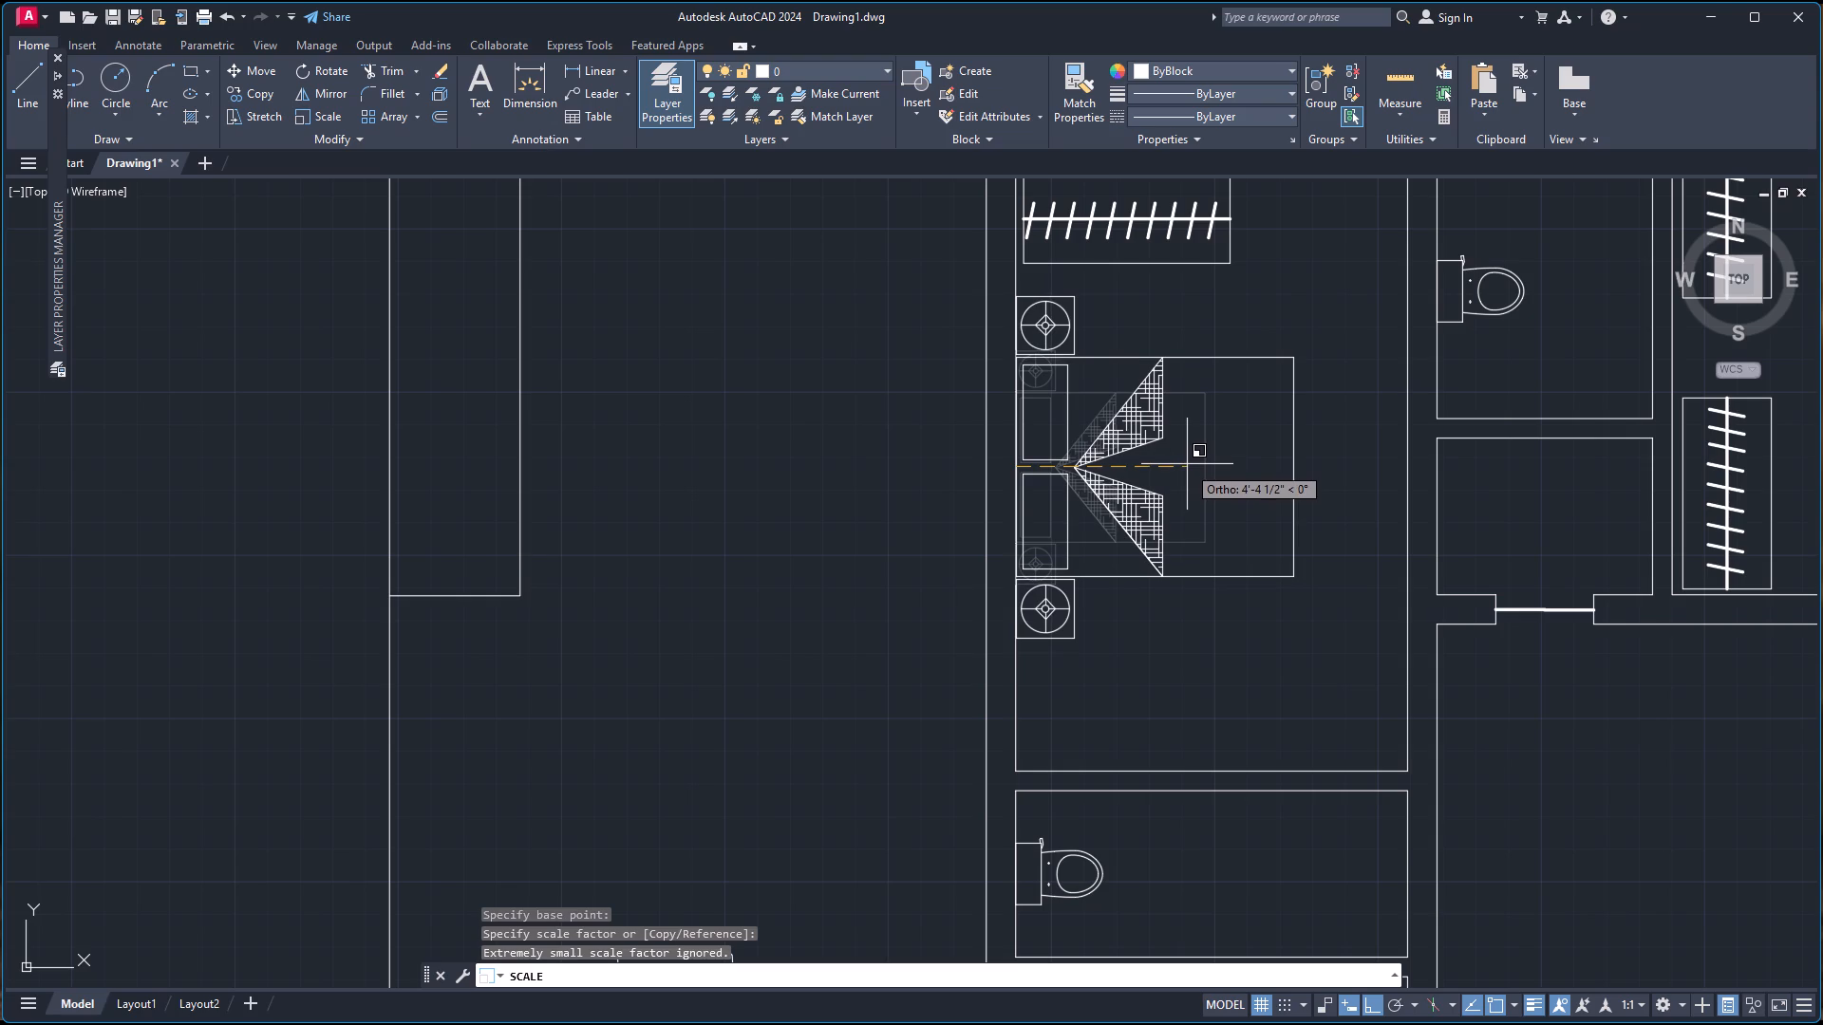
click(1188, 464)
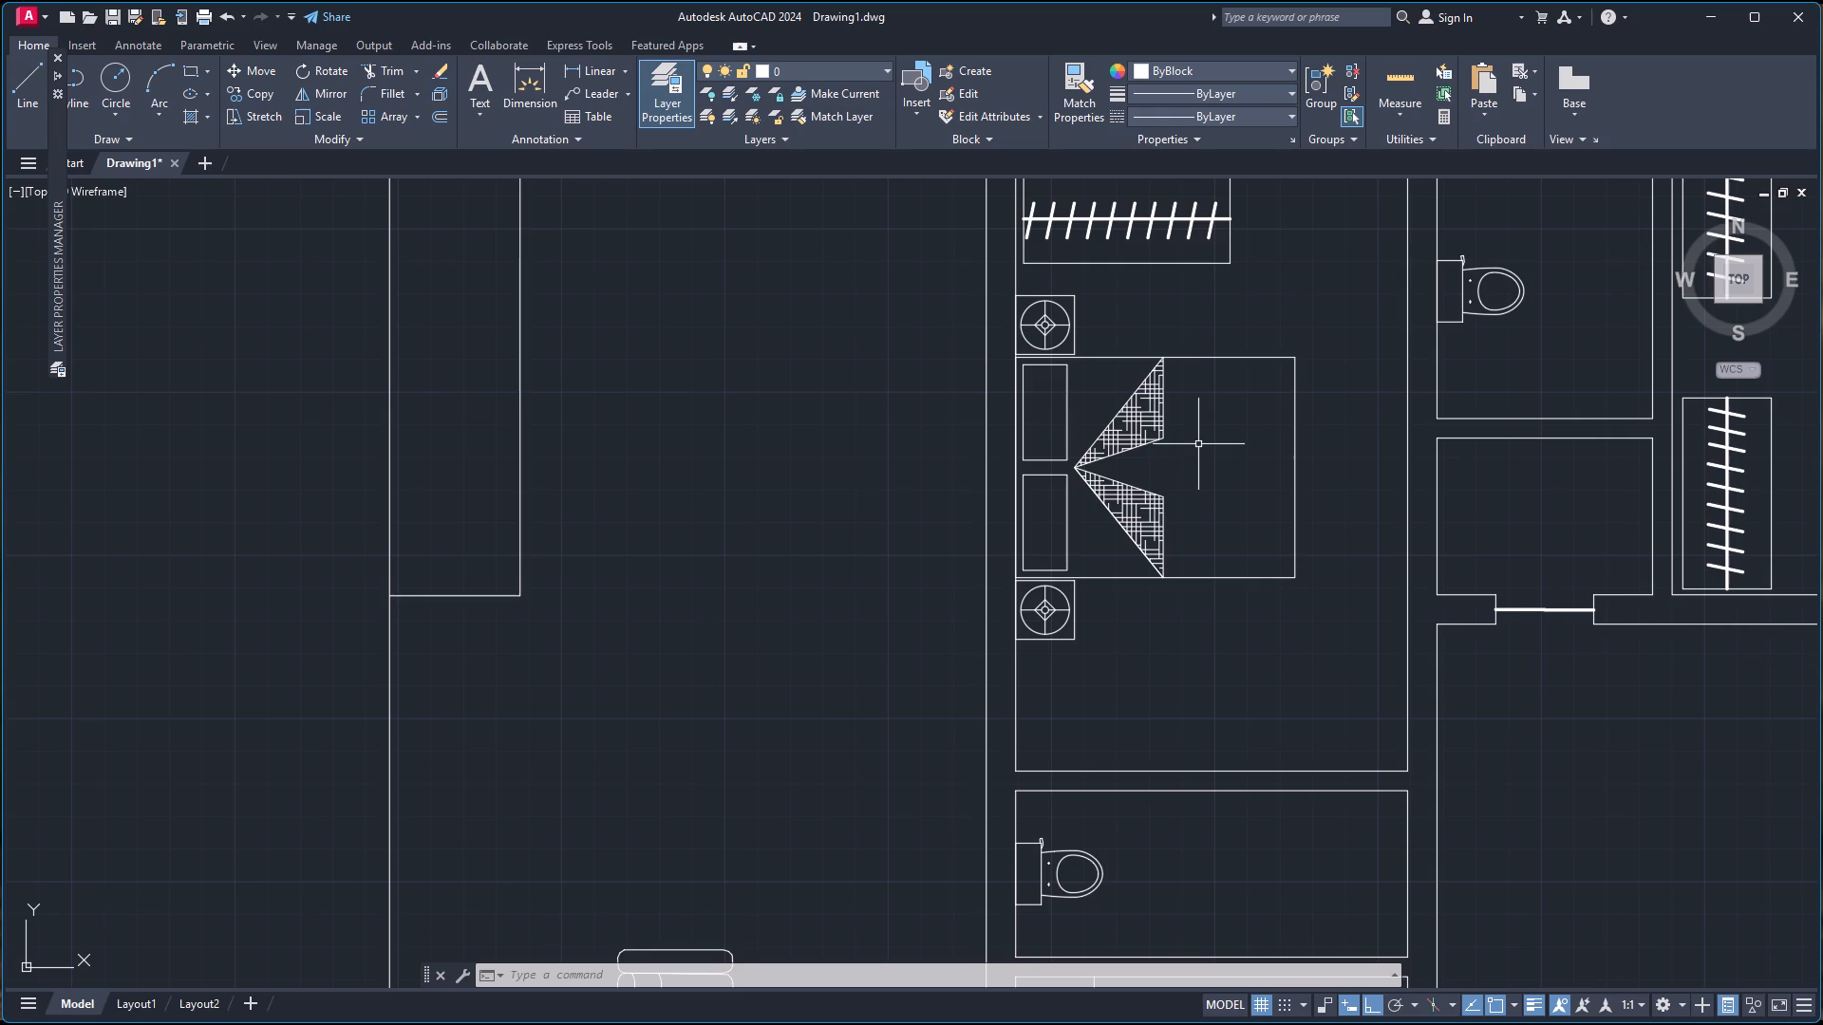
Move the enlarged bed-and-lamps group straight south along the west wall, roughly centring it between the wardrobe and the bedroom's south wall.
scroll(1198, 444, down, 1)
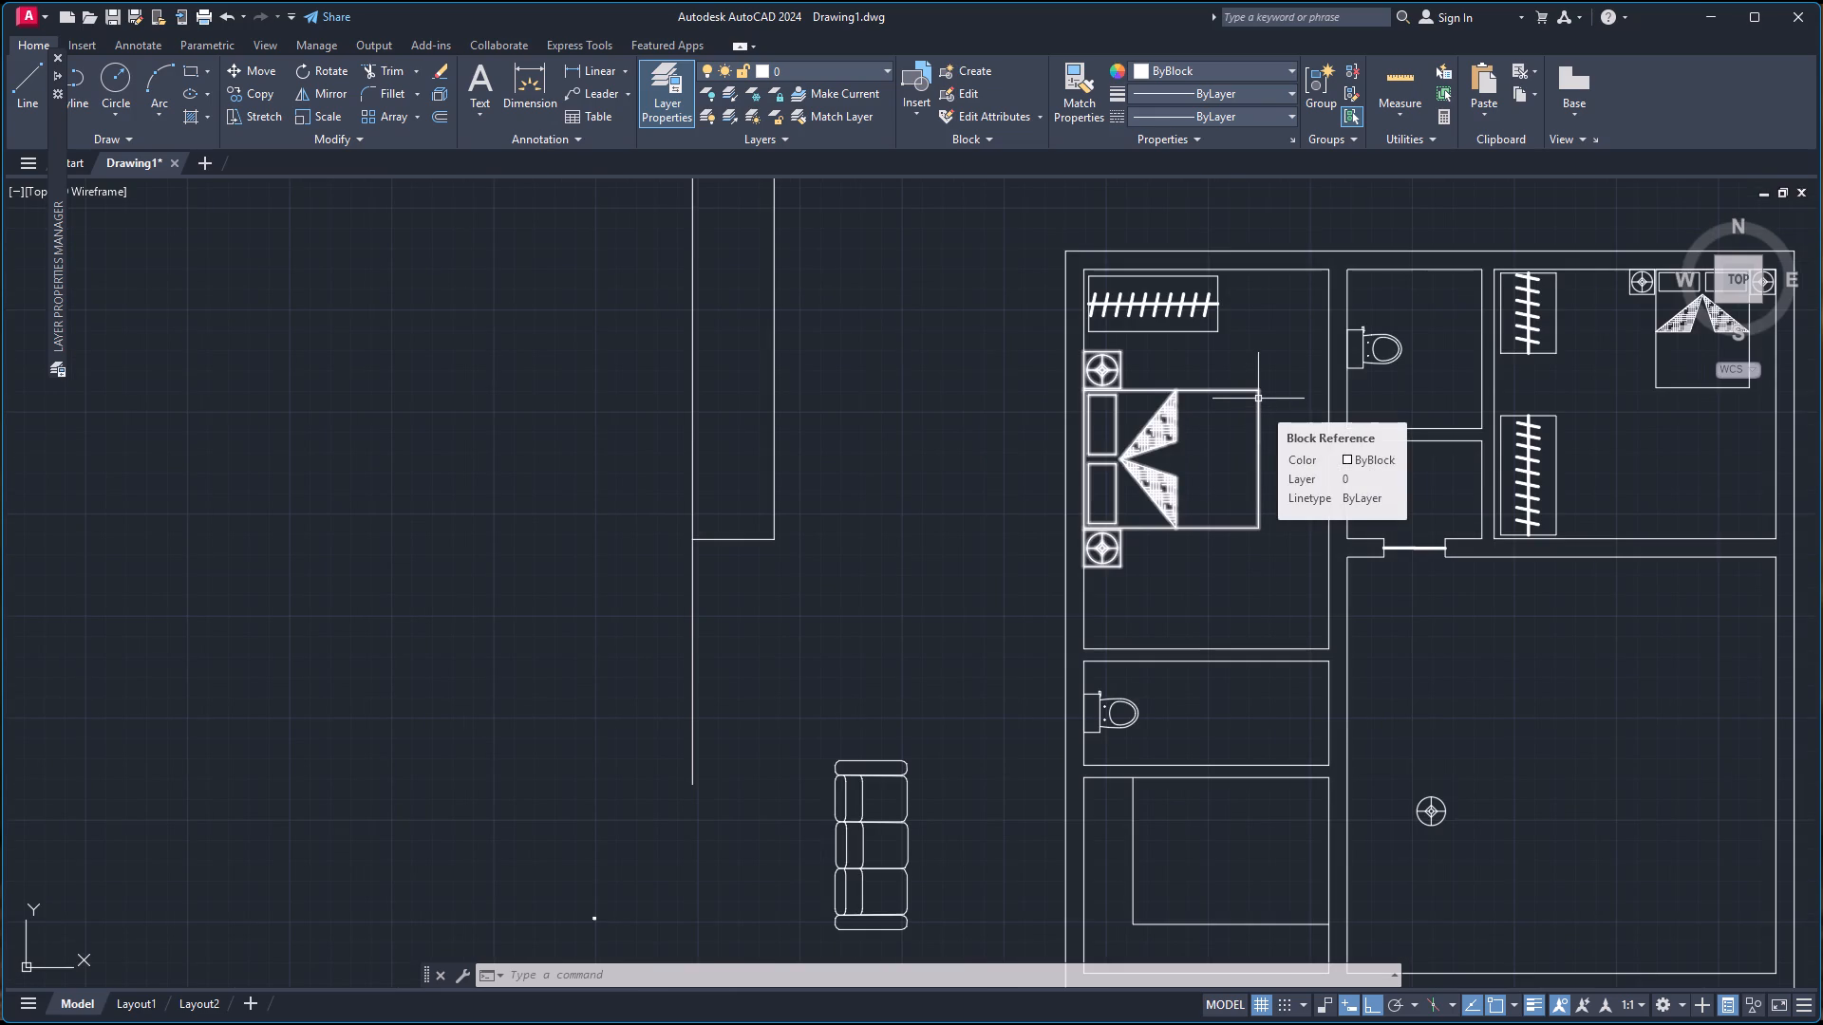
click(1227, 391)
scroll(1180, 402, up, 1)
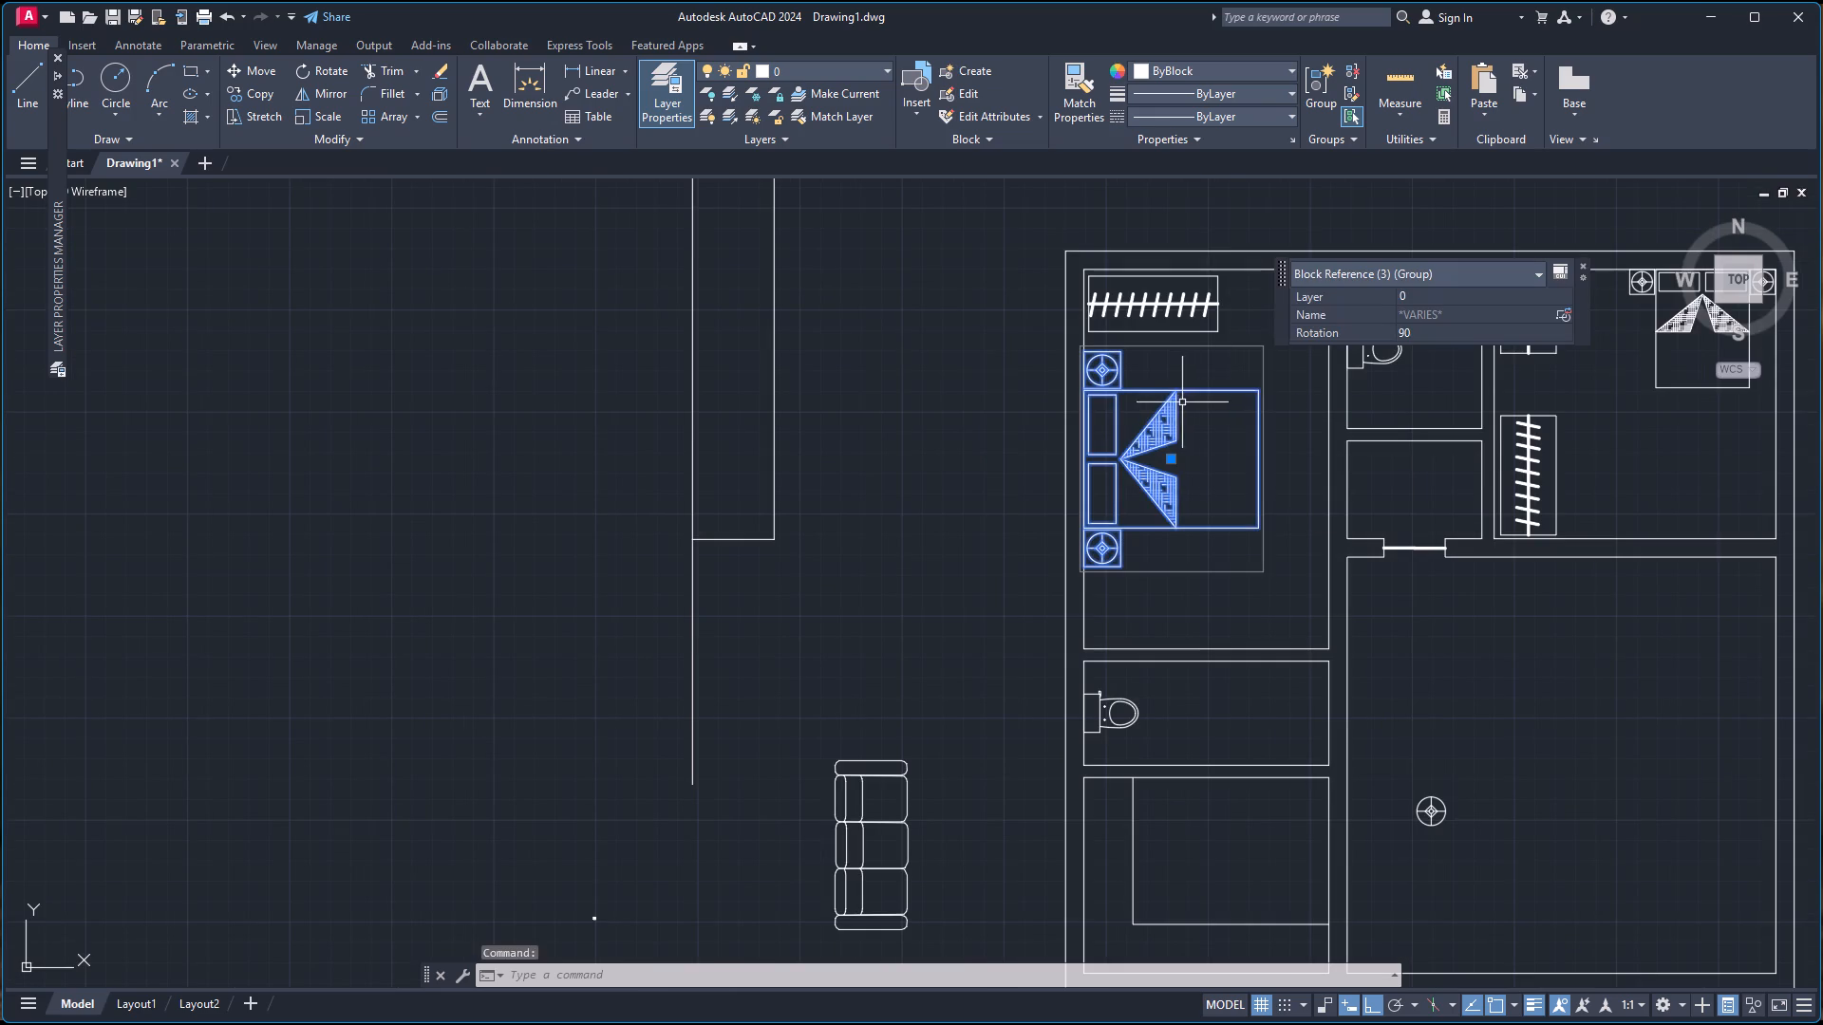
scroll(1179, 403, up, 1)
scroll(967, 447, up, 1)
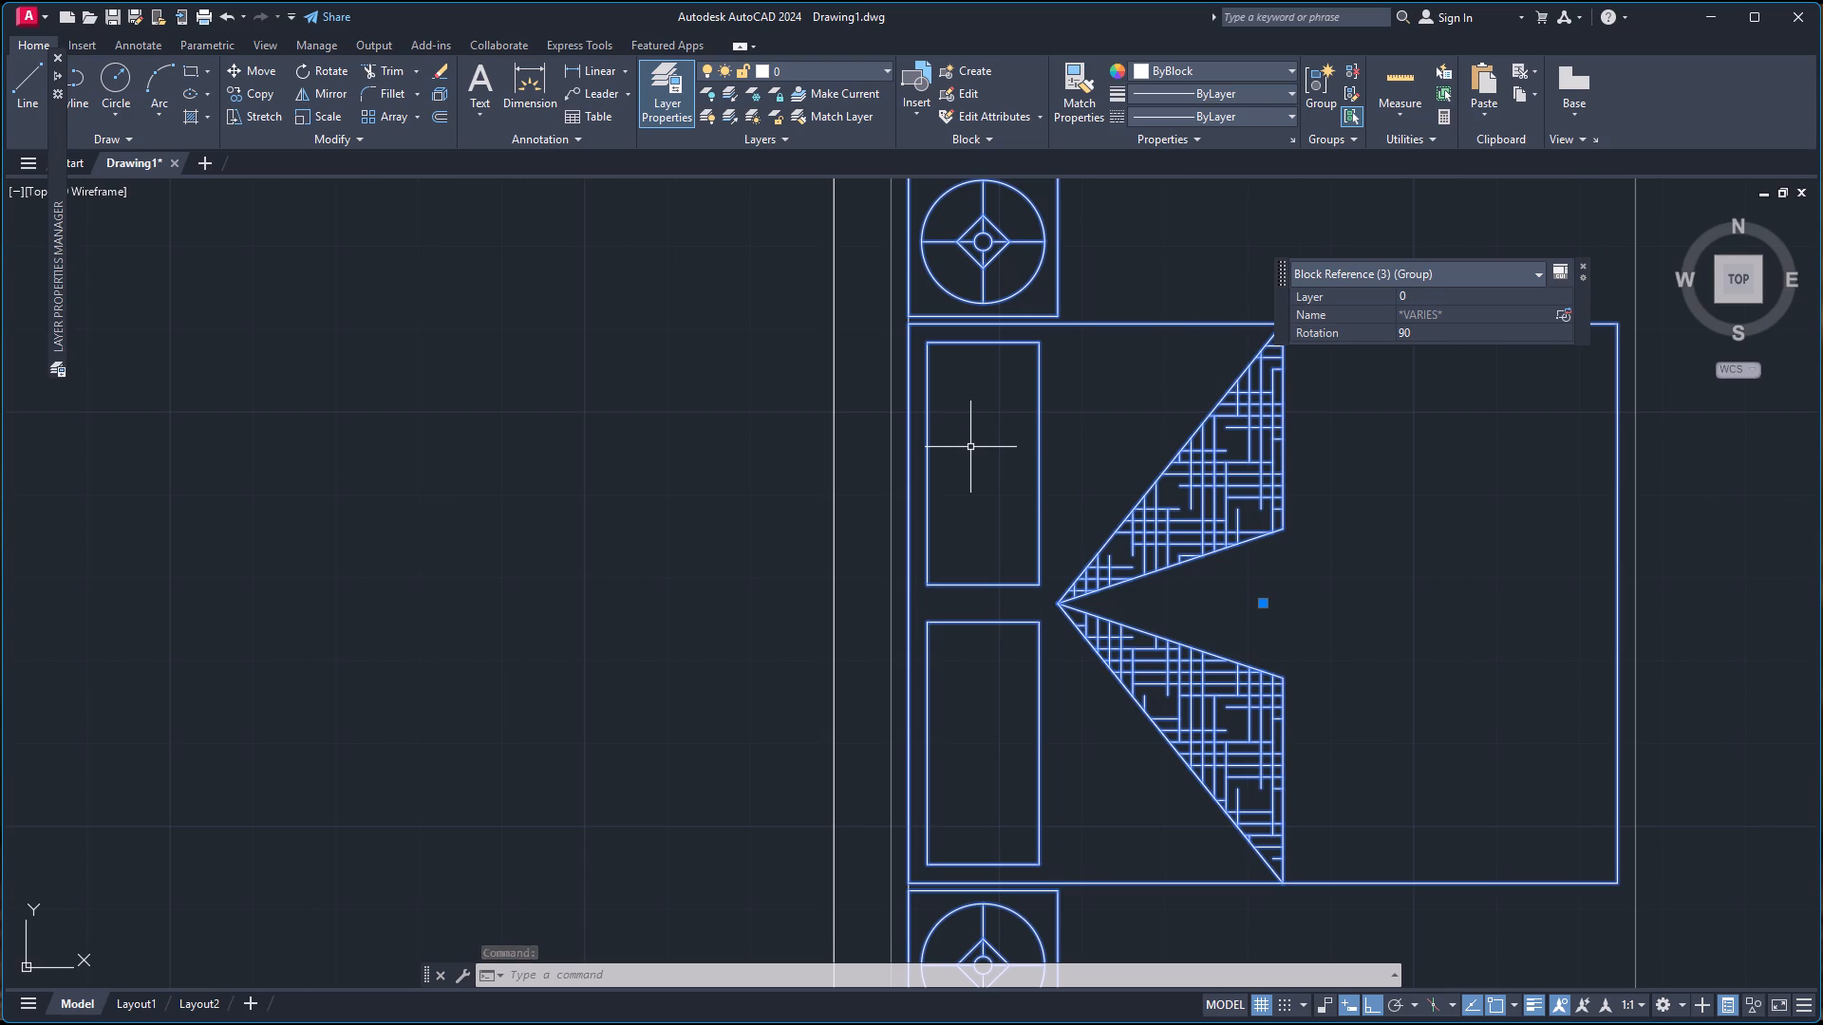
key(m)
key(Return)
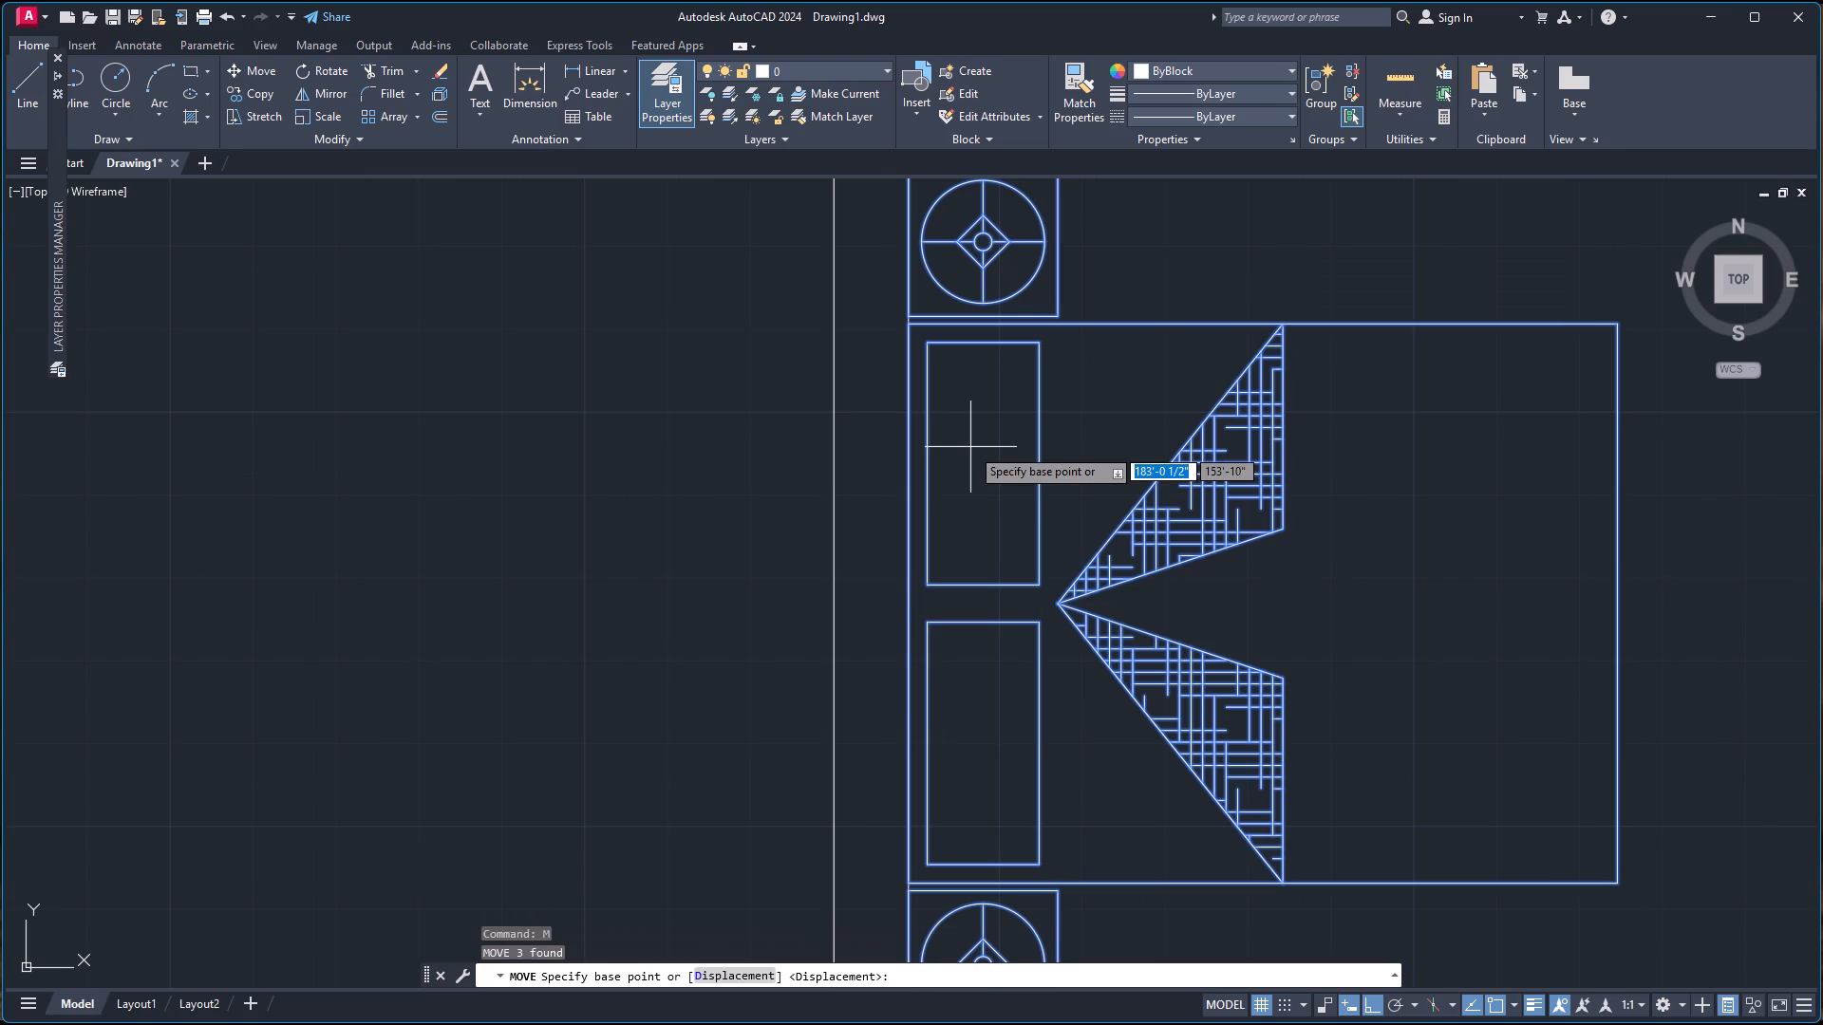
click(906, 605)
scroll(906, 625, down, 3)
scroll(906, 667, up, 1)
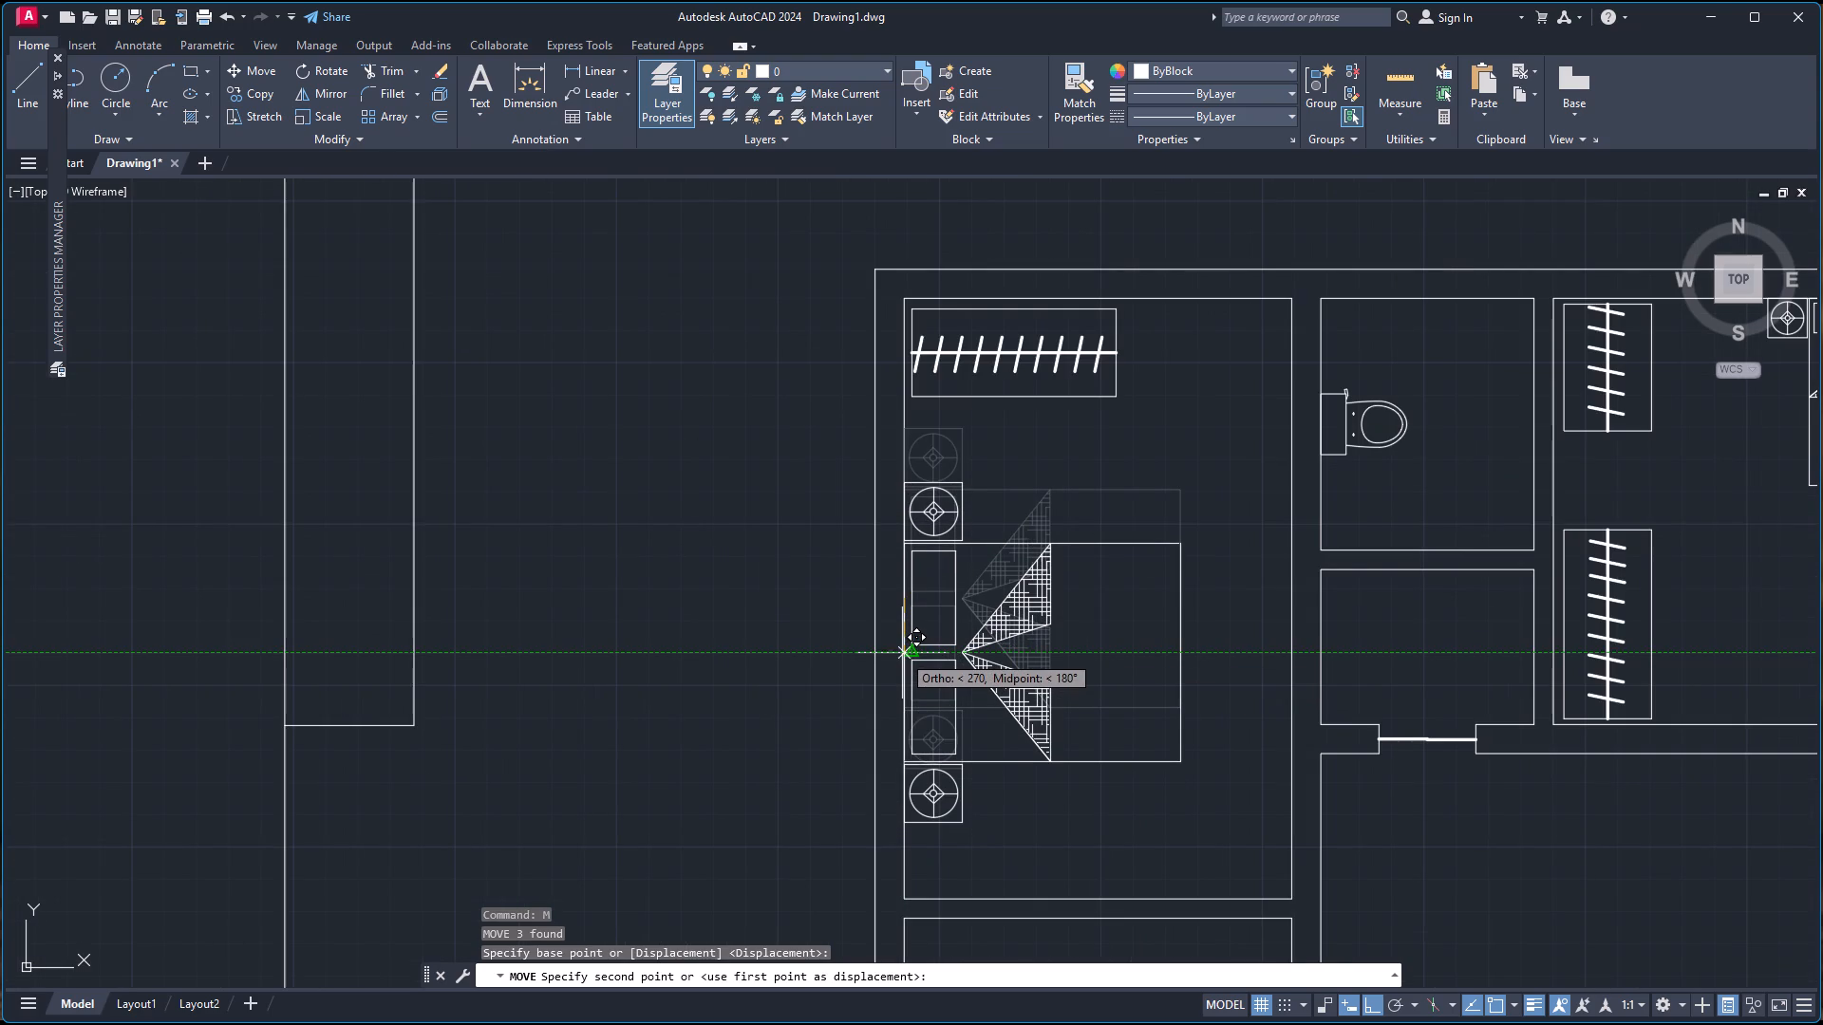
click(902, 650)
scroll(1031, 666, down, 2)
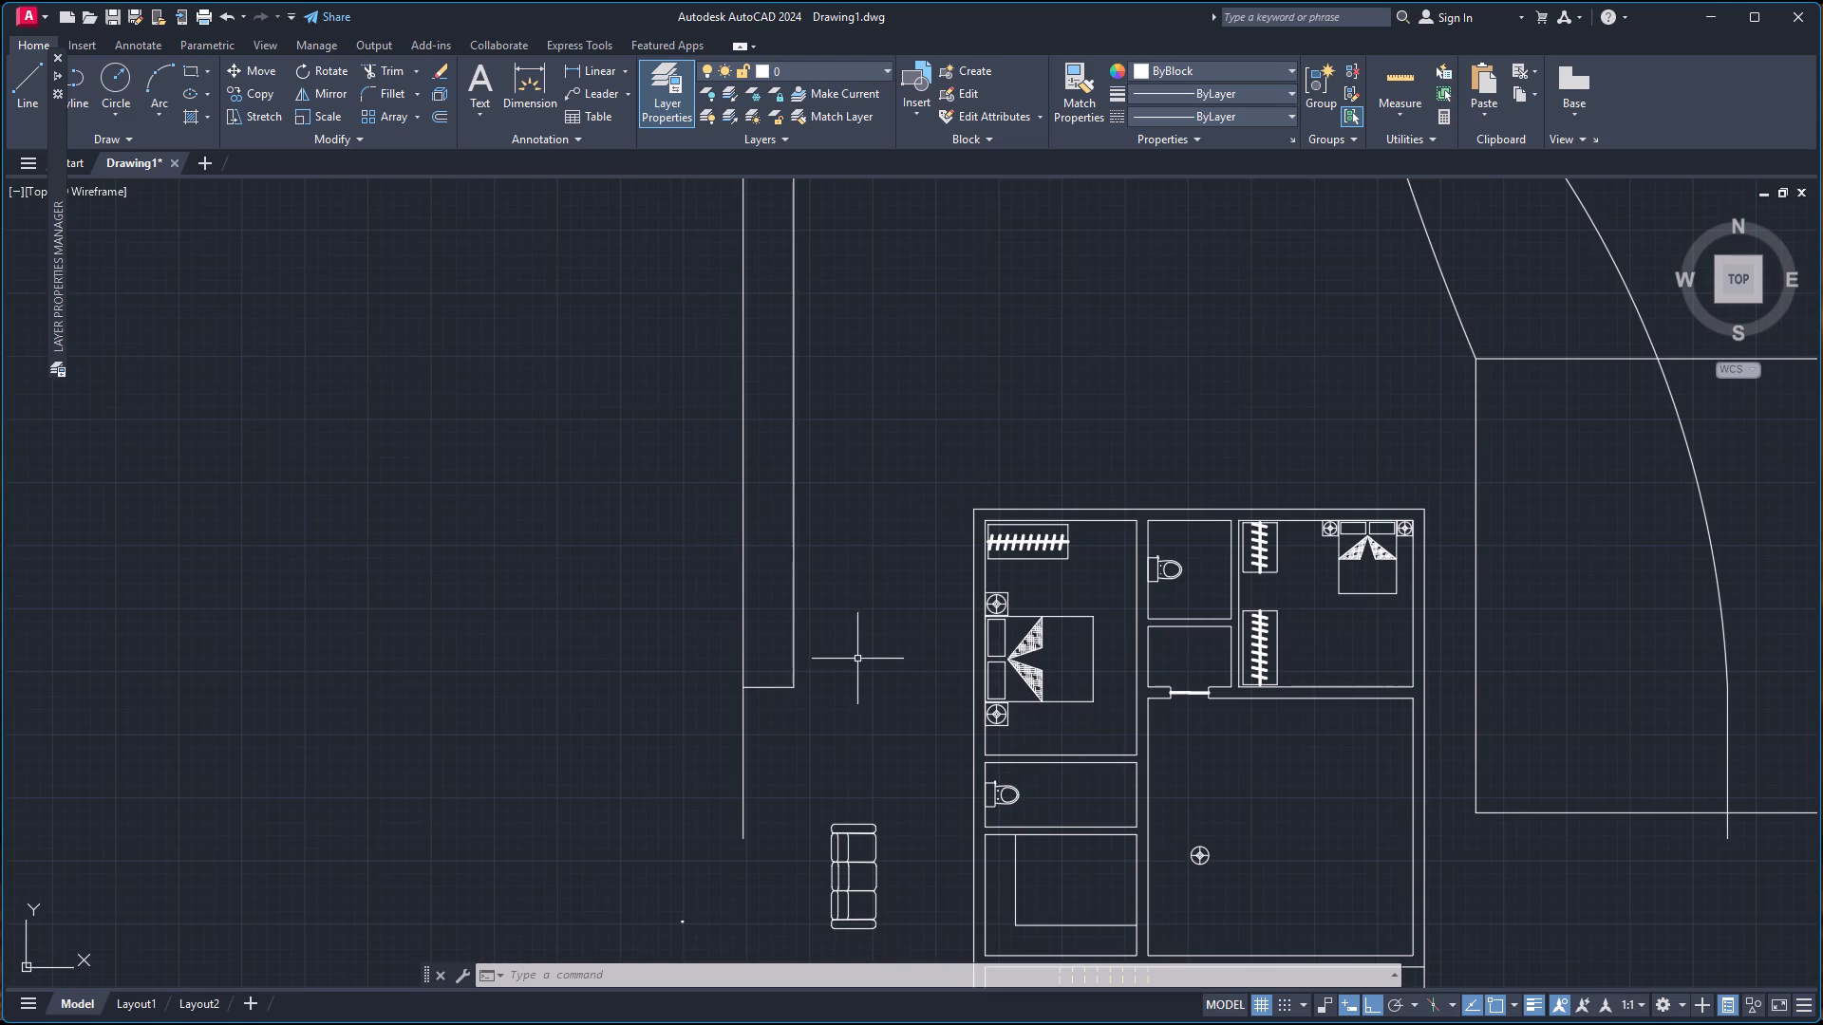
Delete the leftover lamp block in the large room south of the upper-right bedroom.
scroll(896, 794, down, 2)
scroll(881, 887, up, 3)
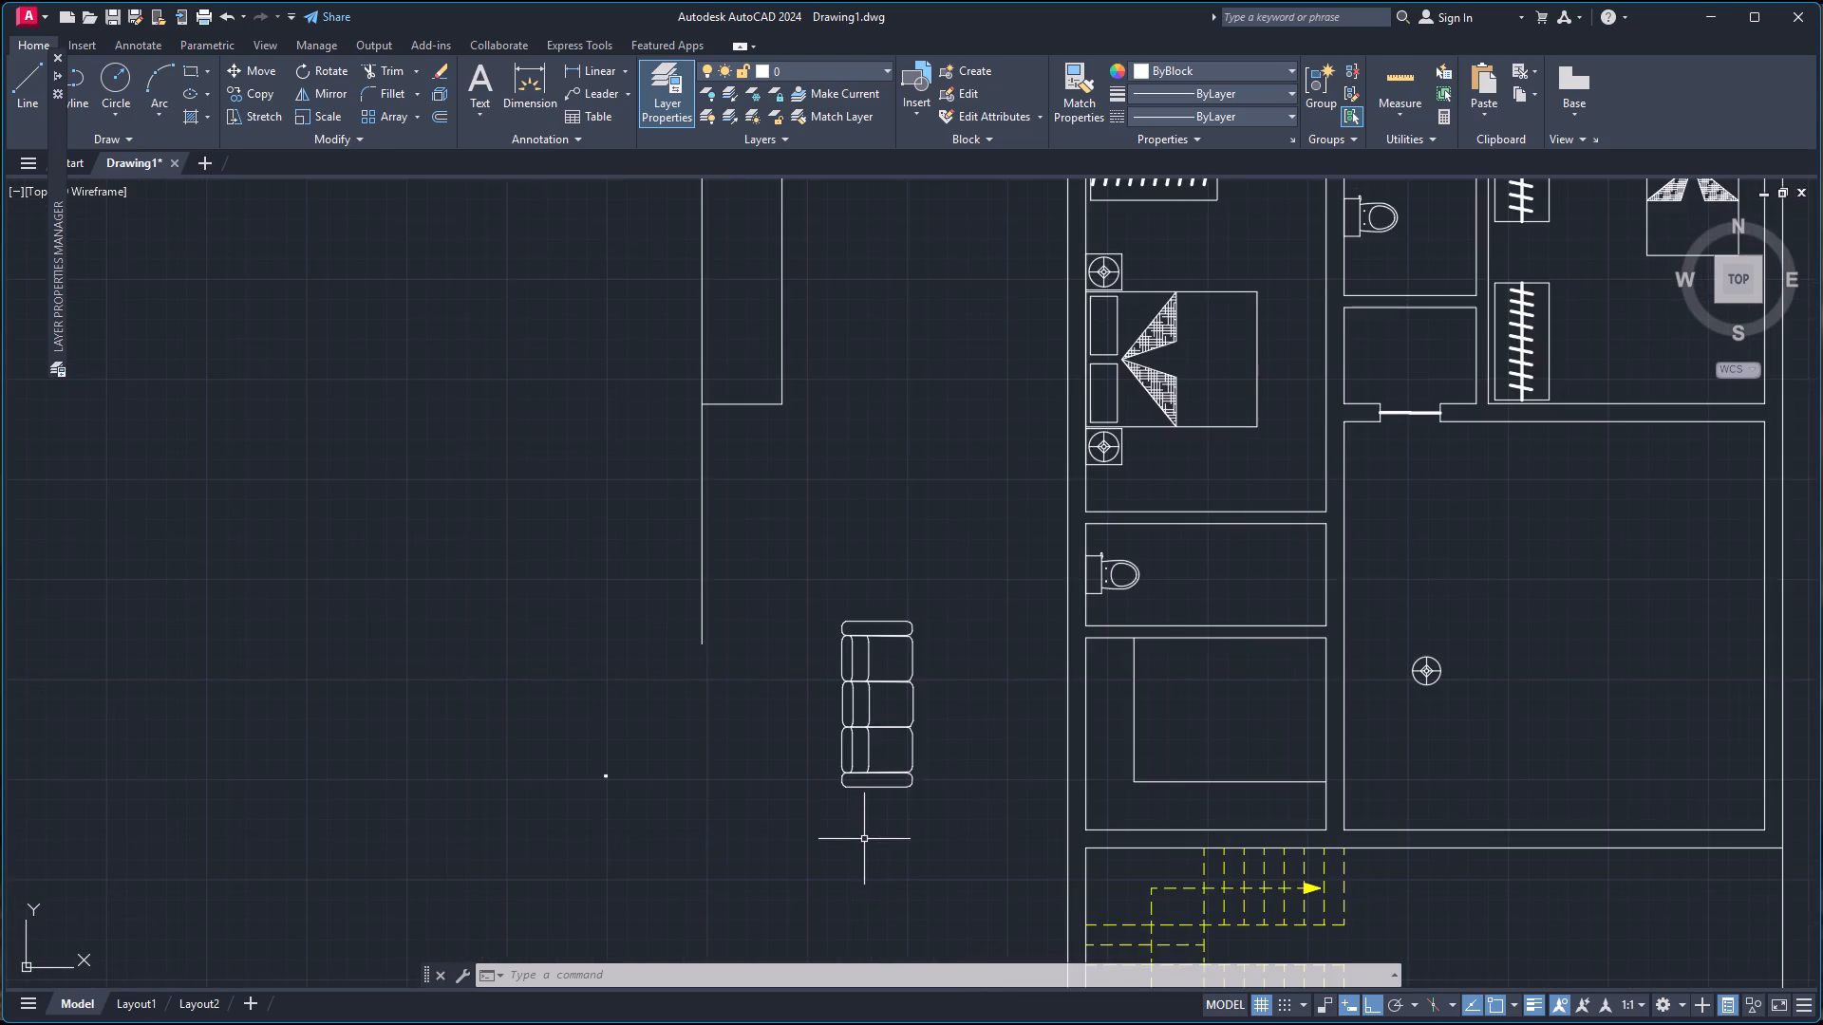
scroll(843, 719, up, 1)
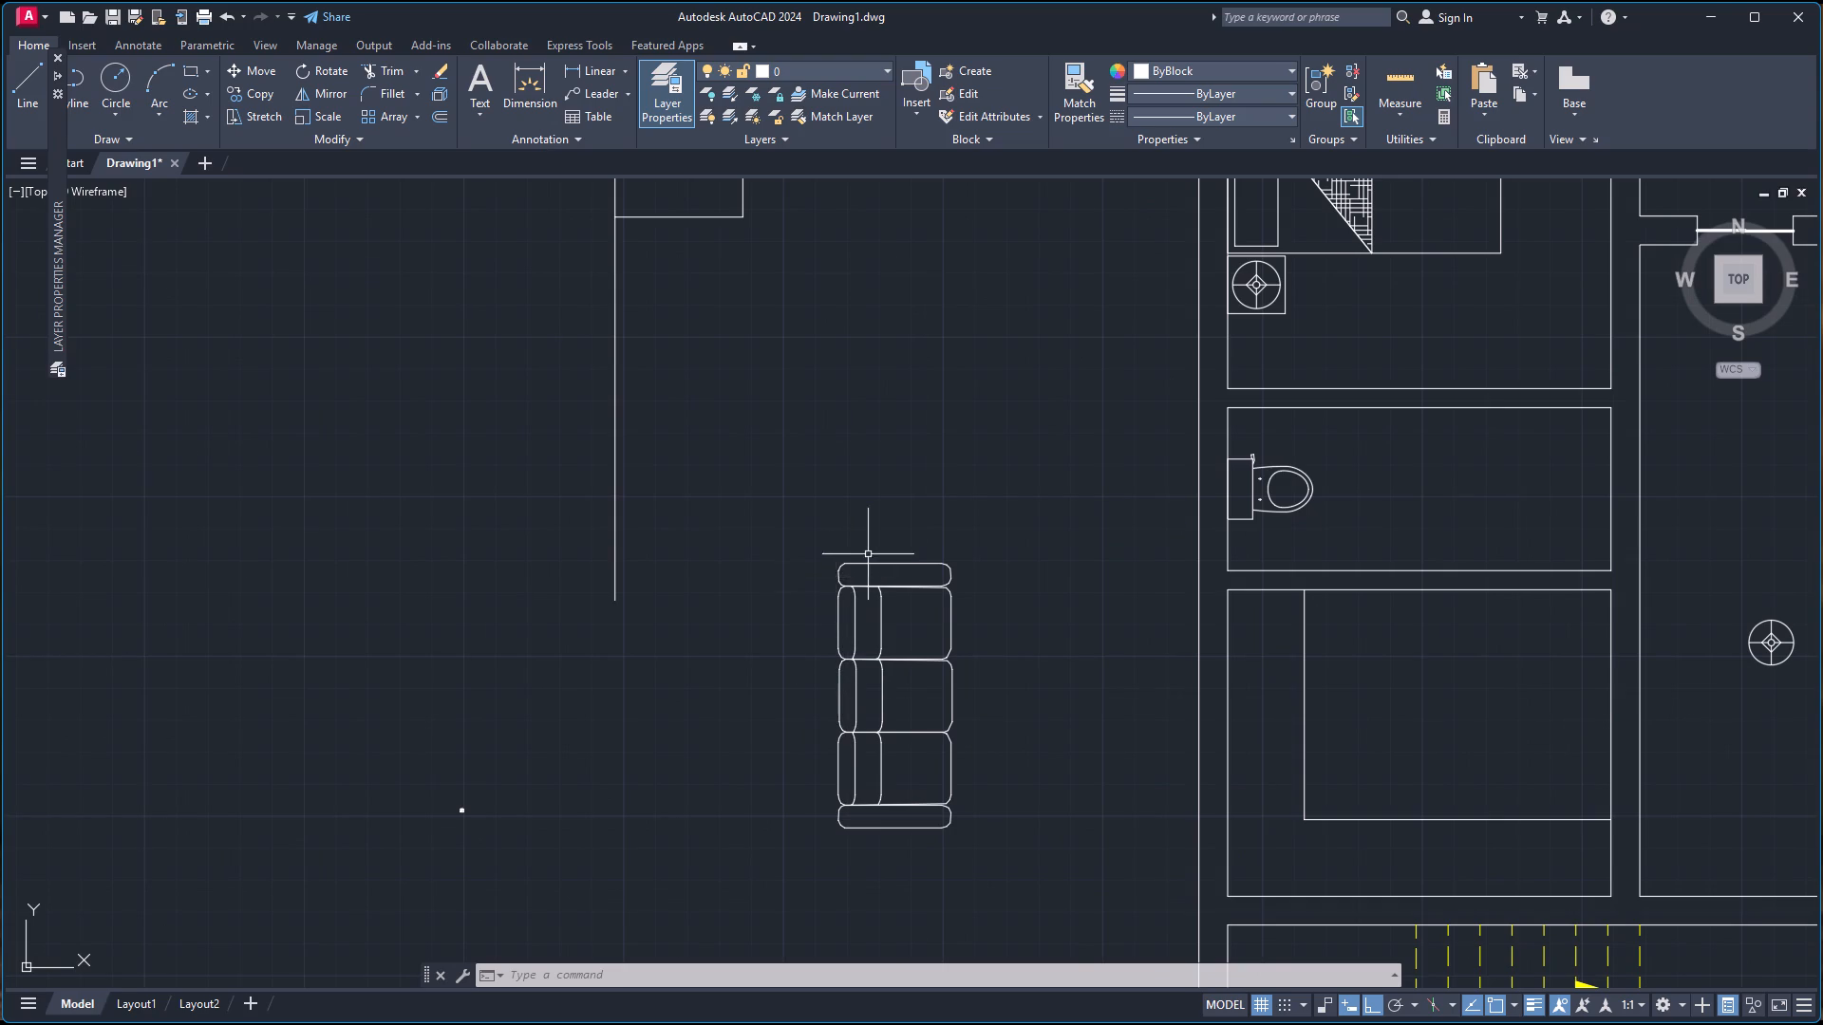
scroll(872, 550, down, 3)
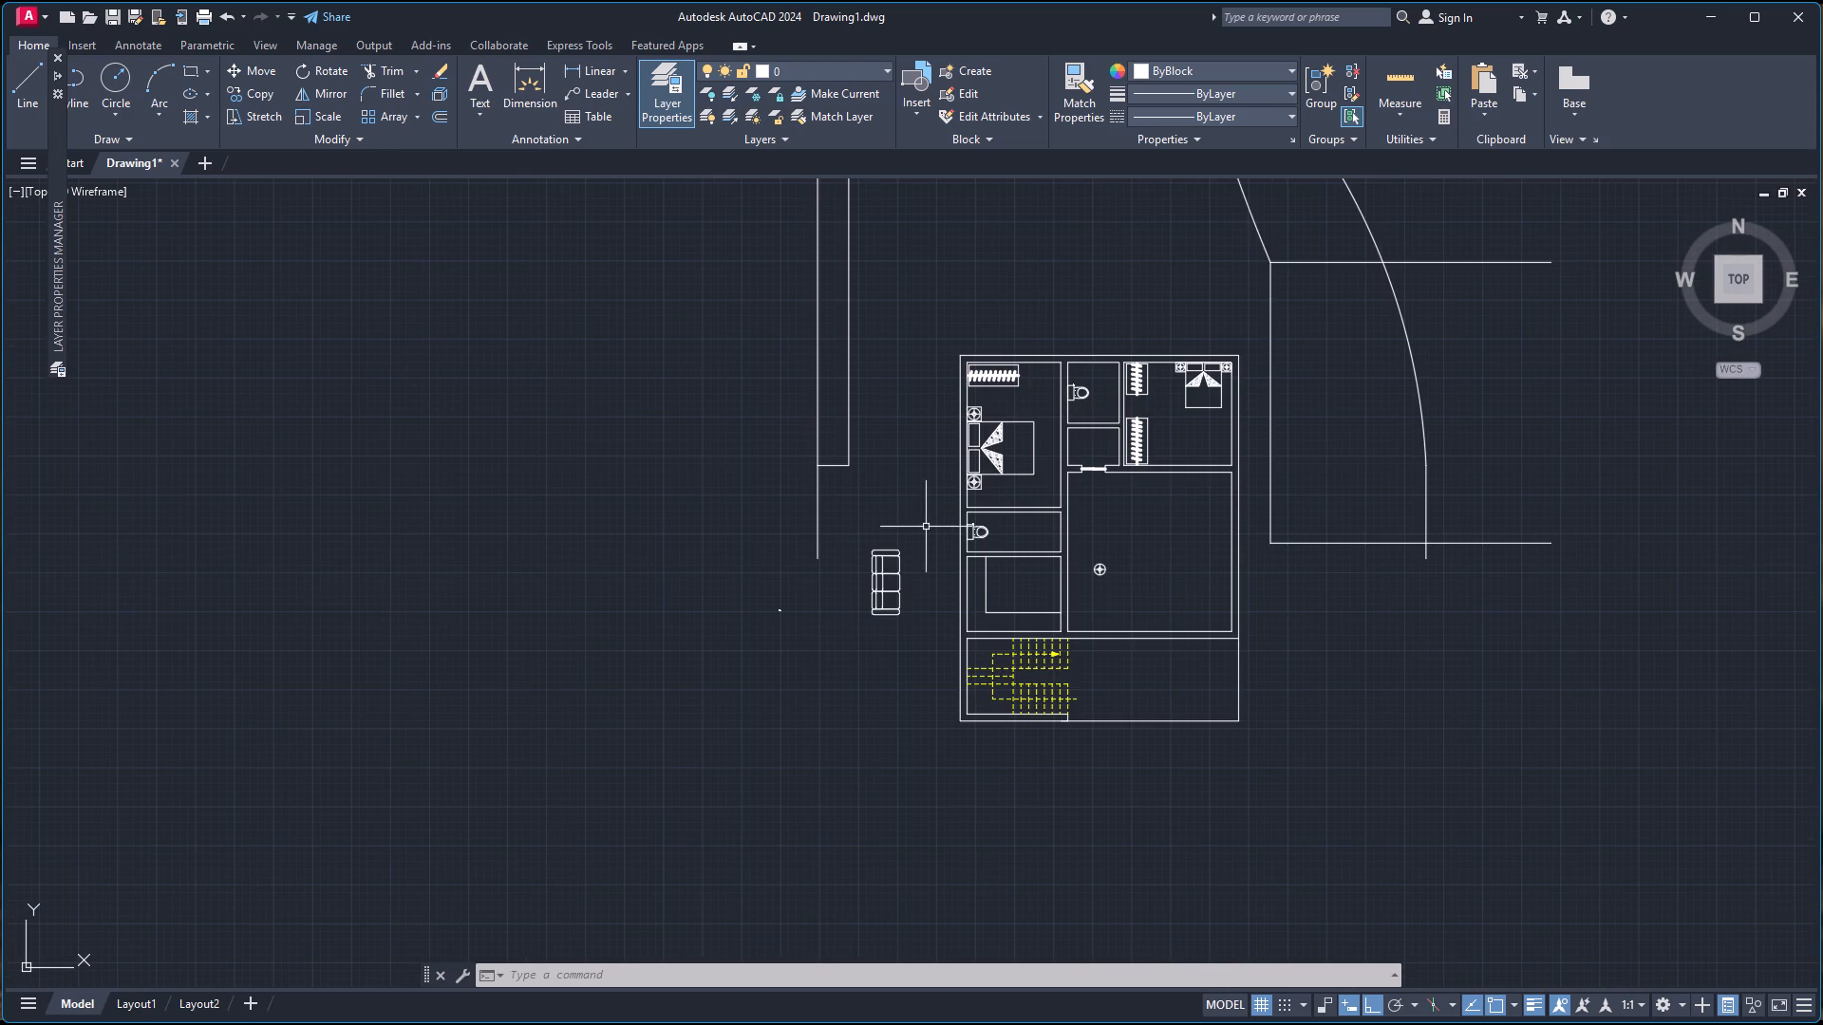
scroll(1089, 530, up, 2)
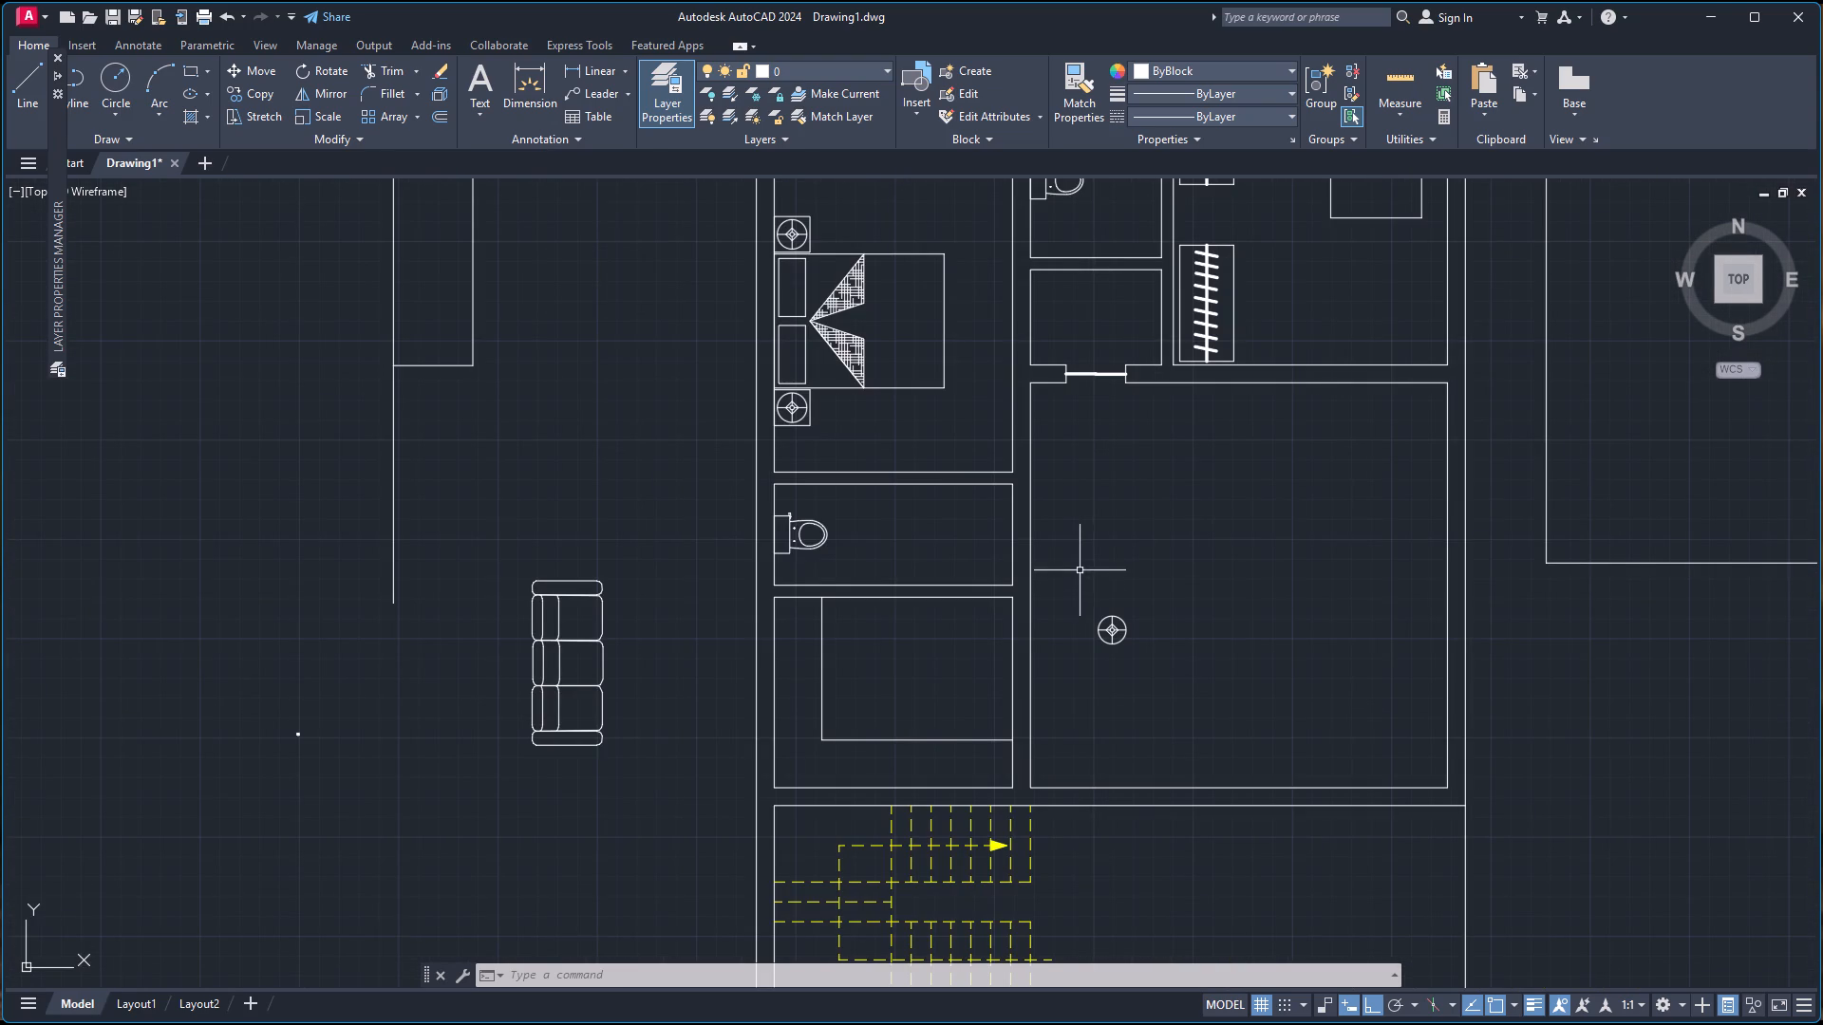
click(1077, 589)
click(1152, 669)
key(Delete)
Enlarge the tiny sink block west of the sofa with Scale, using the midpoint of its west edge as base point.
scroll(923, 550, down, 3)
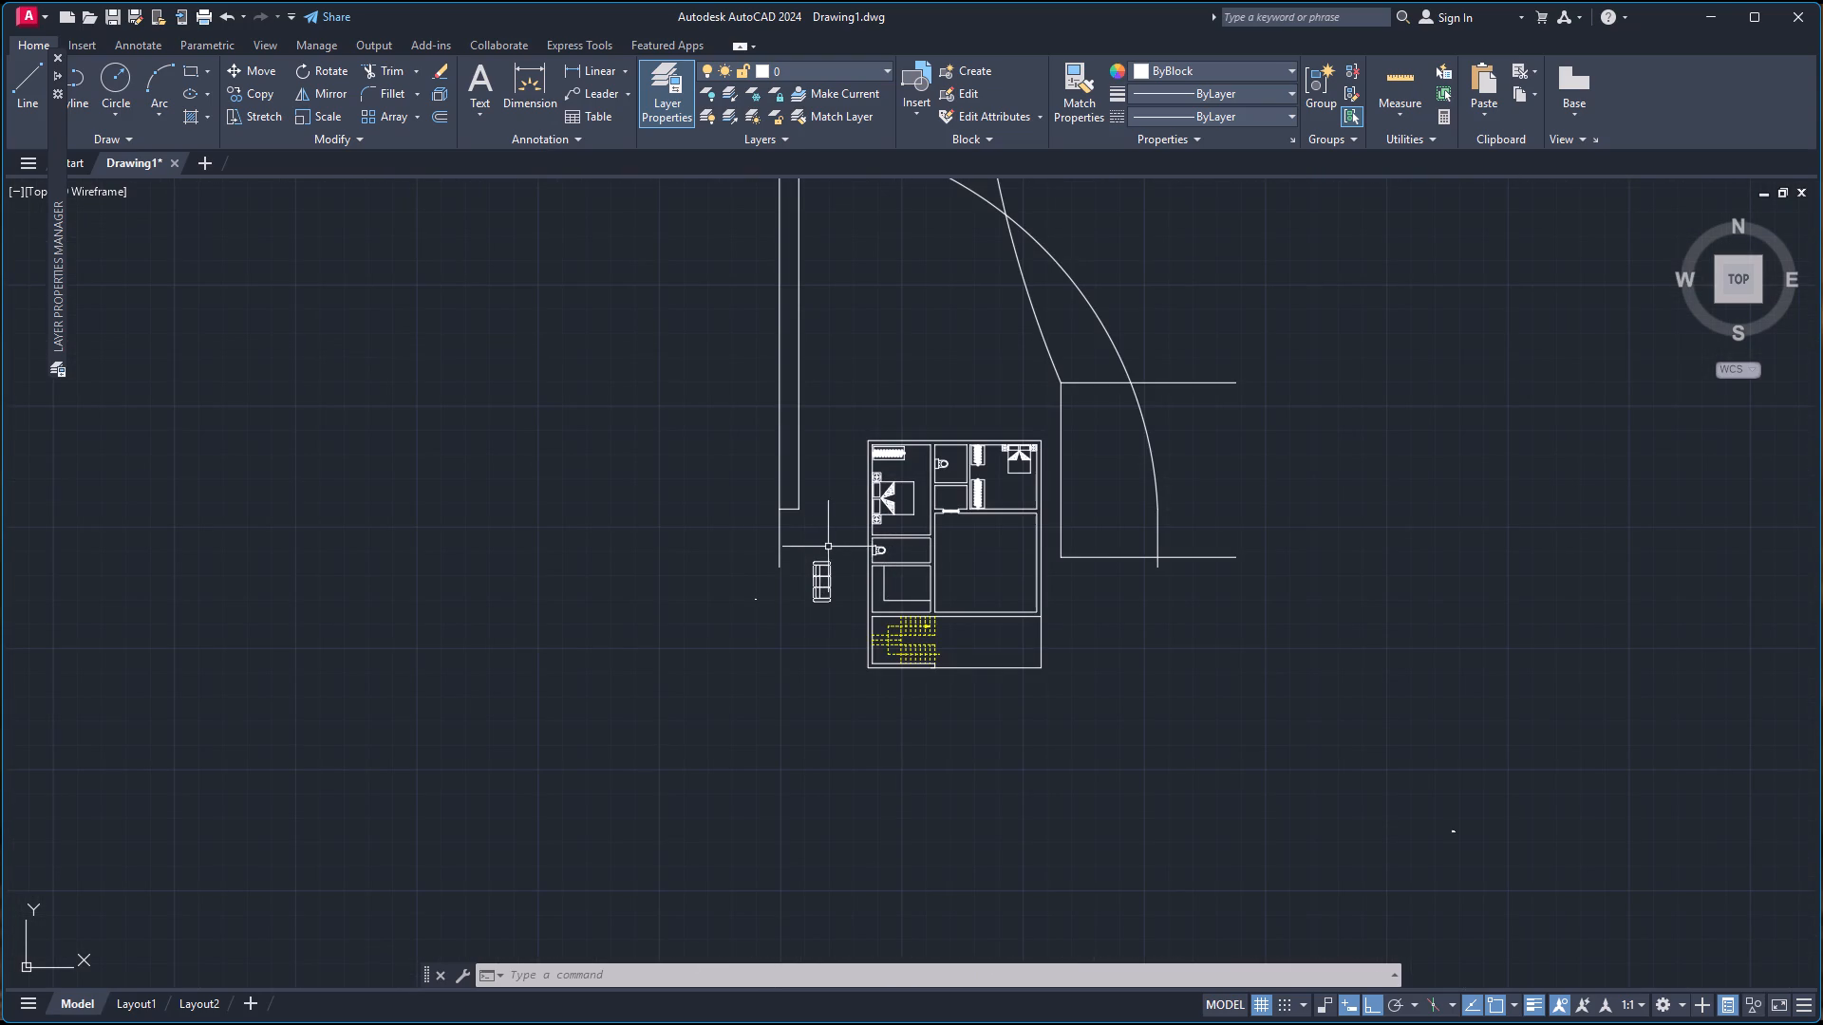
scroll(509, 687, up, 4)
scroll(678, 657, down, 3)
scroll(1166, 461, up, 3)
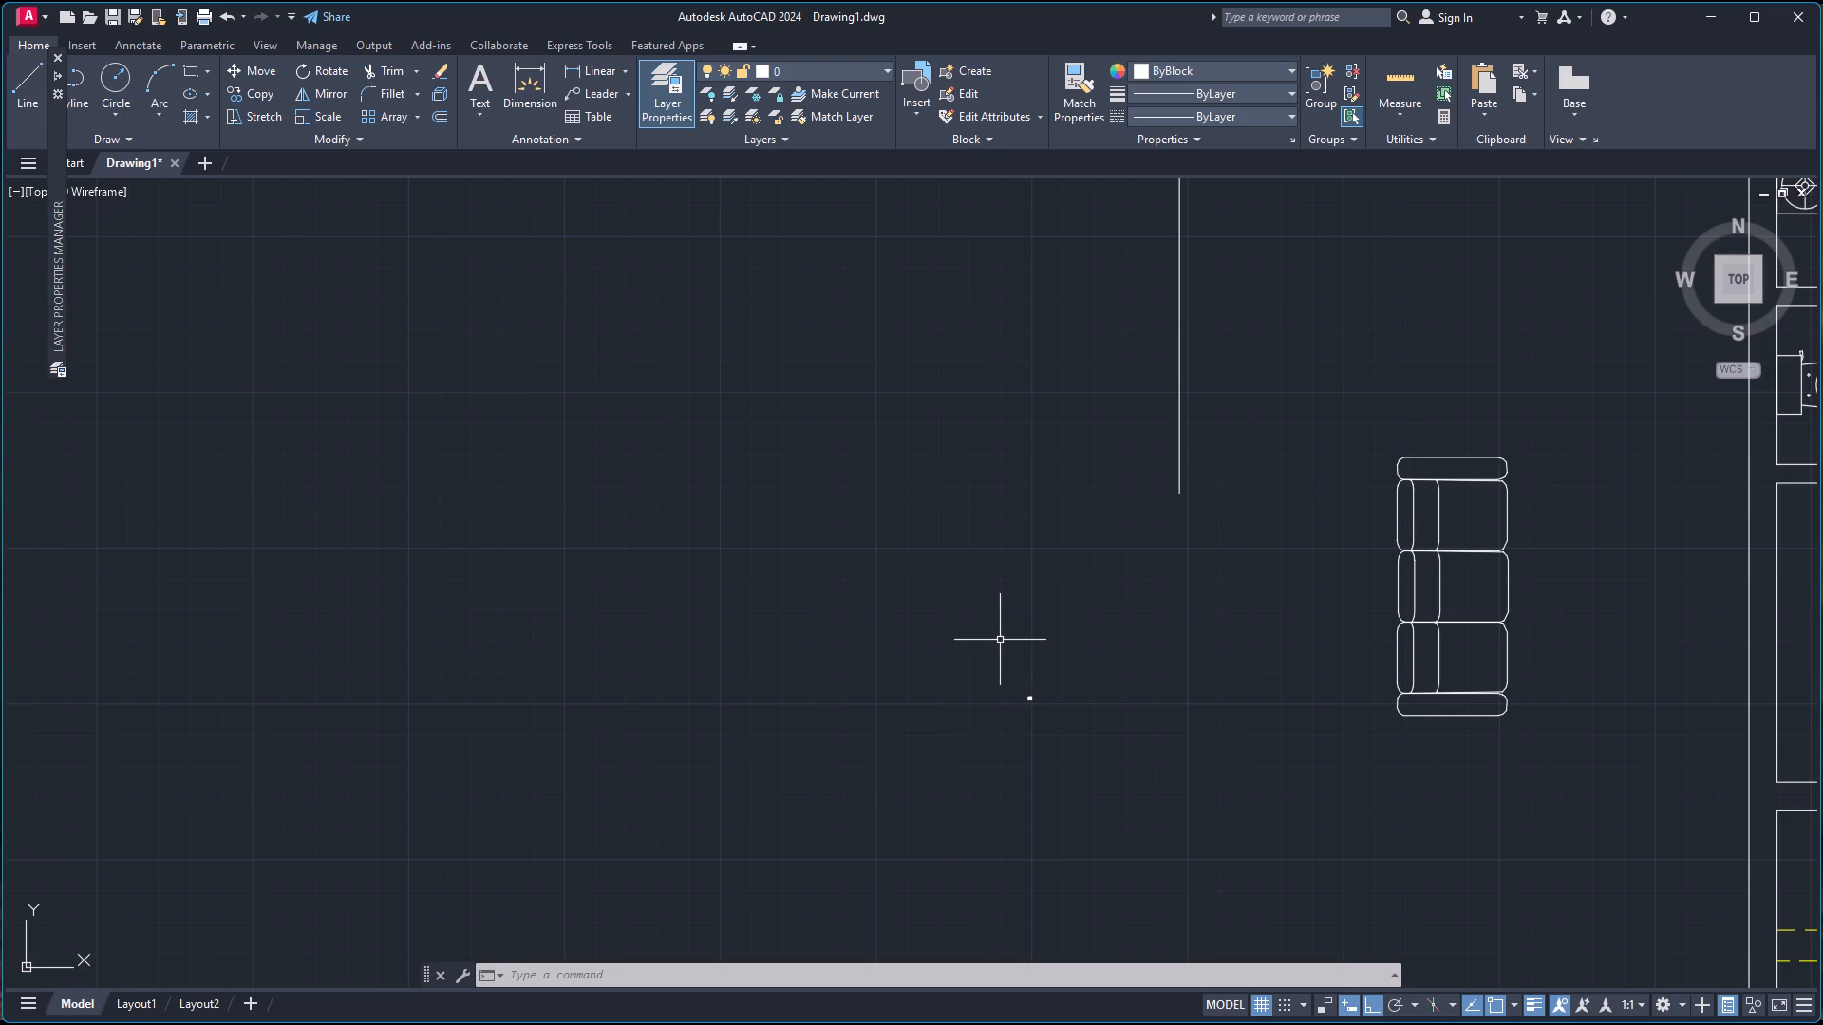
scroll(1026, 712, up, 7)
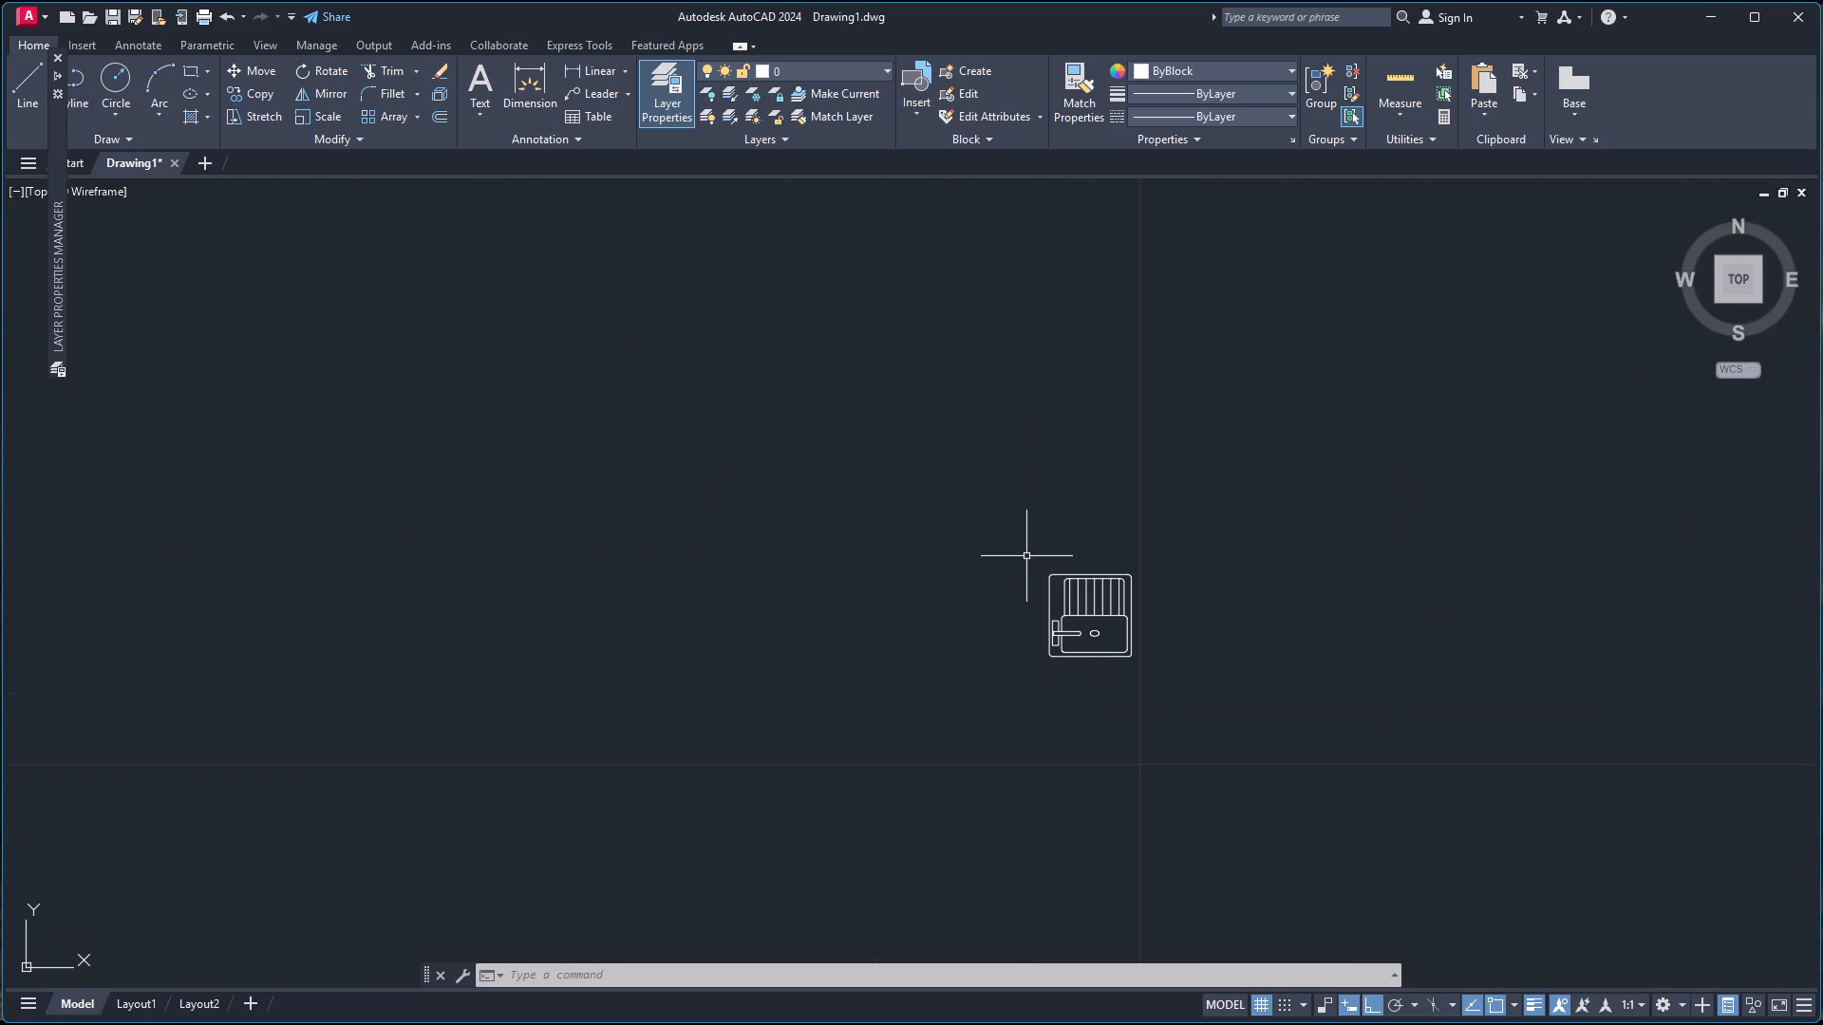
click(1028, 531)
click(1166, 685)
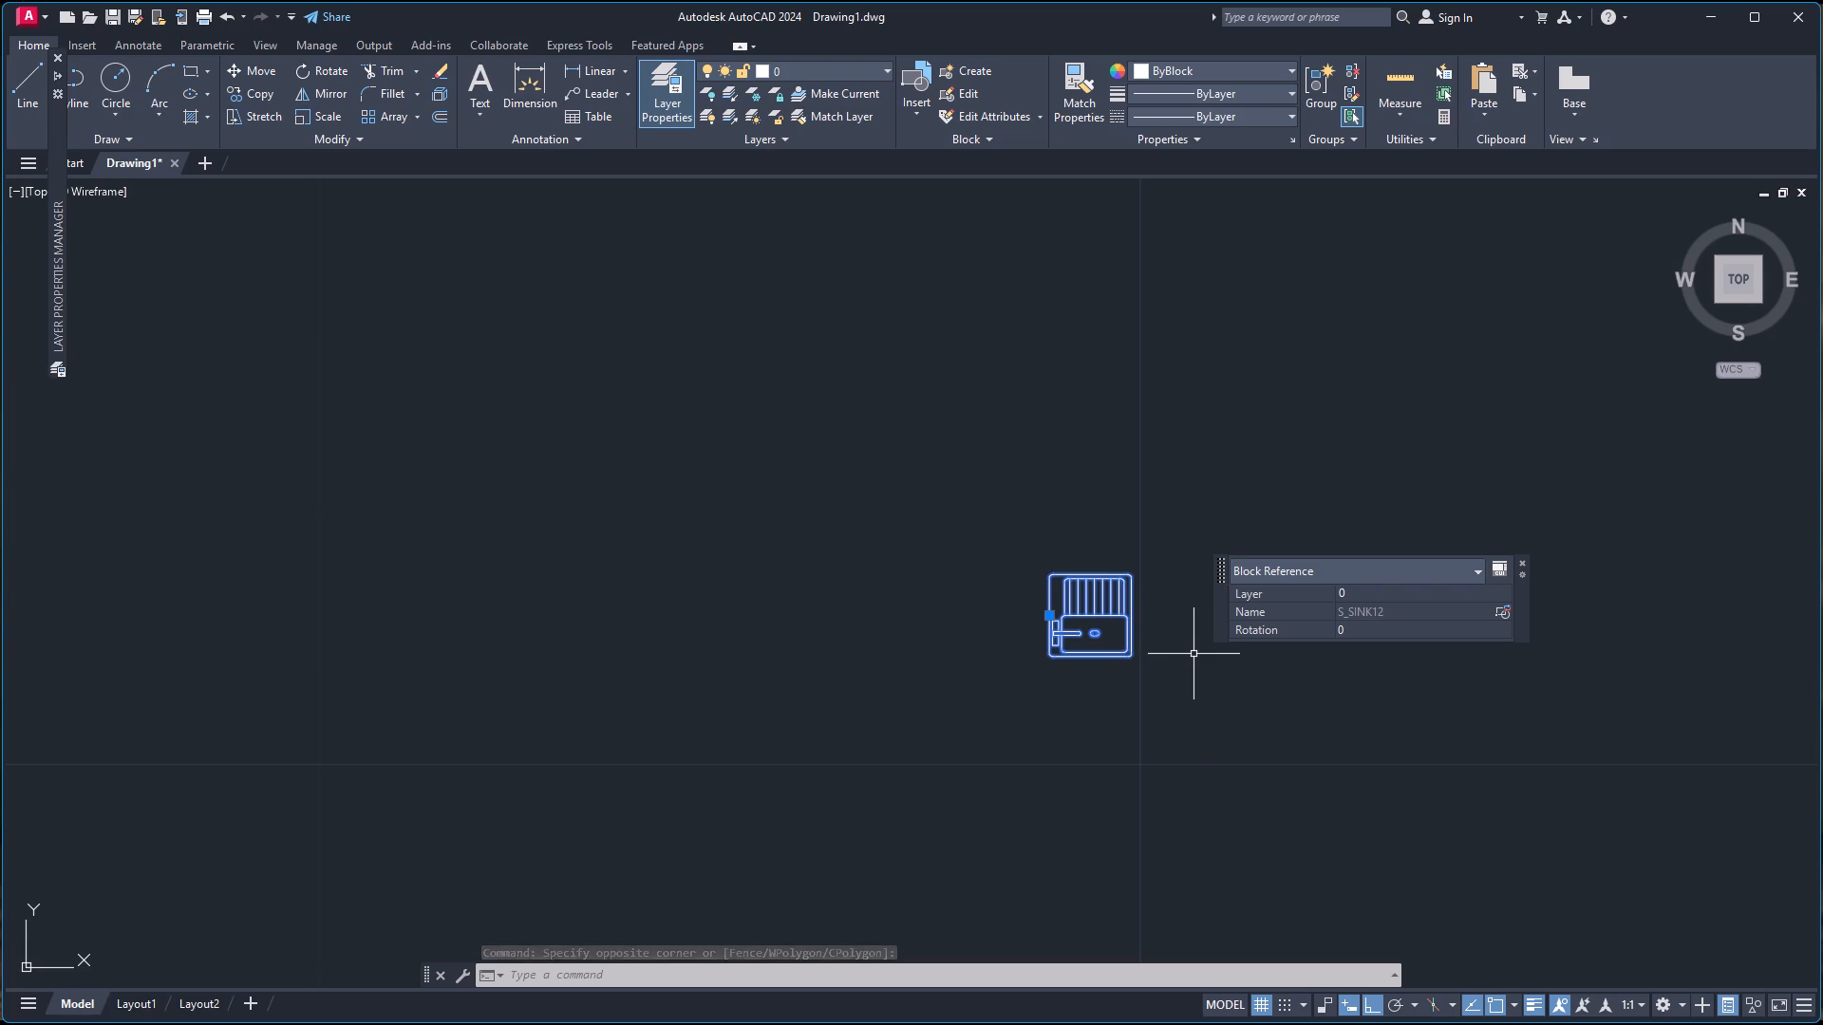
text(sc)
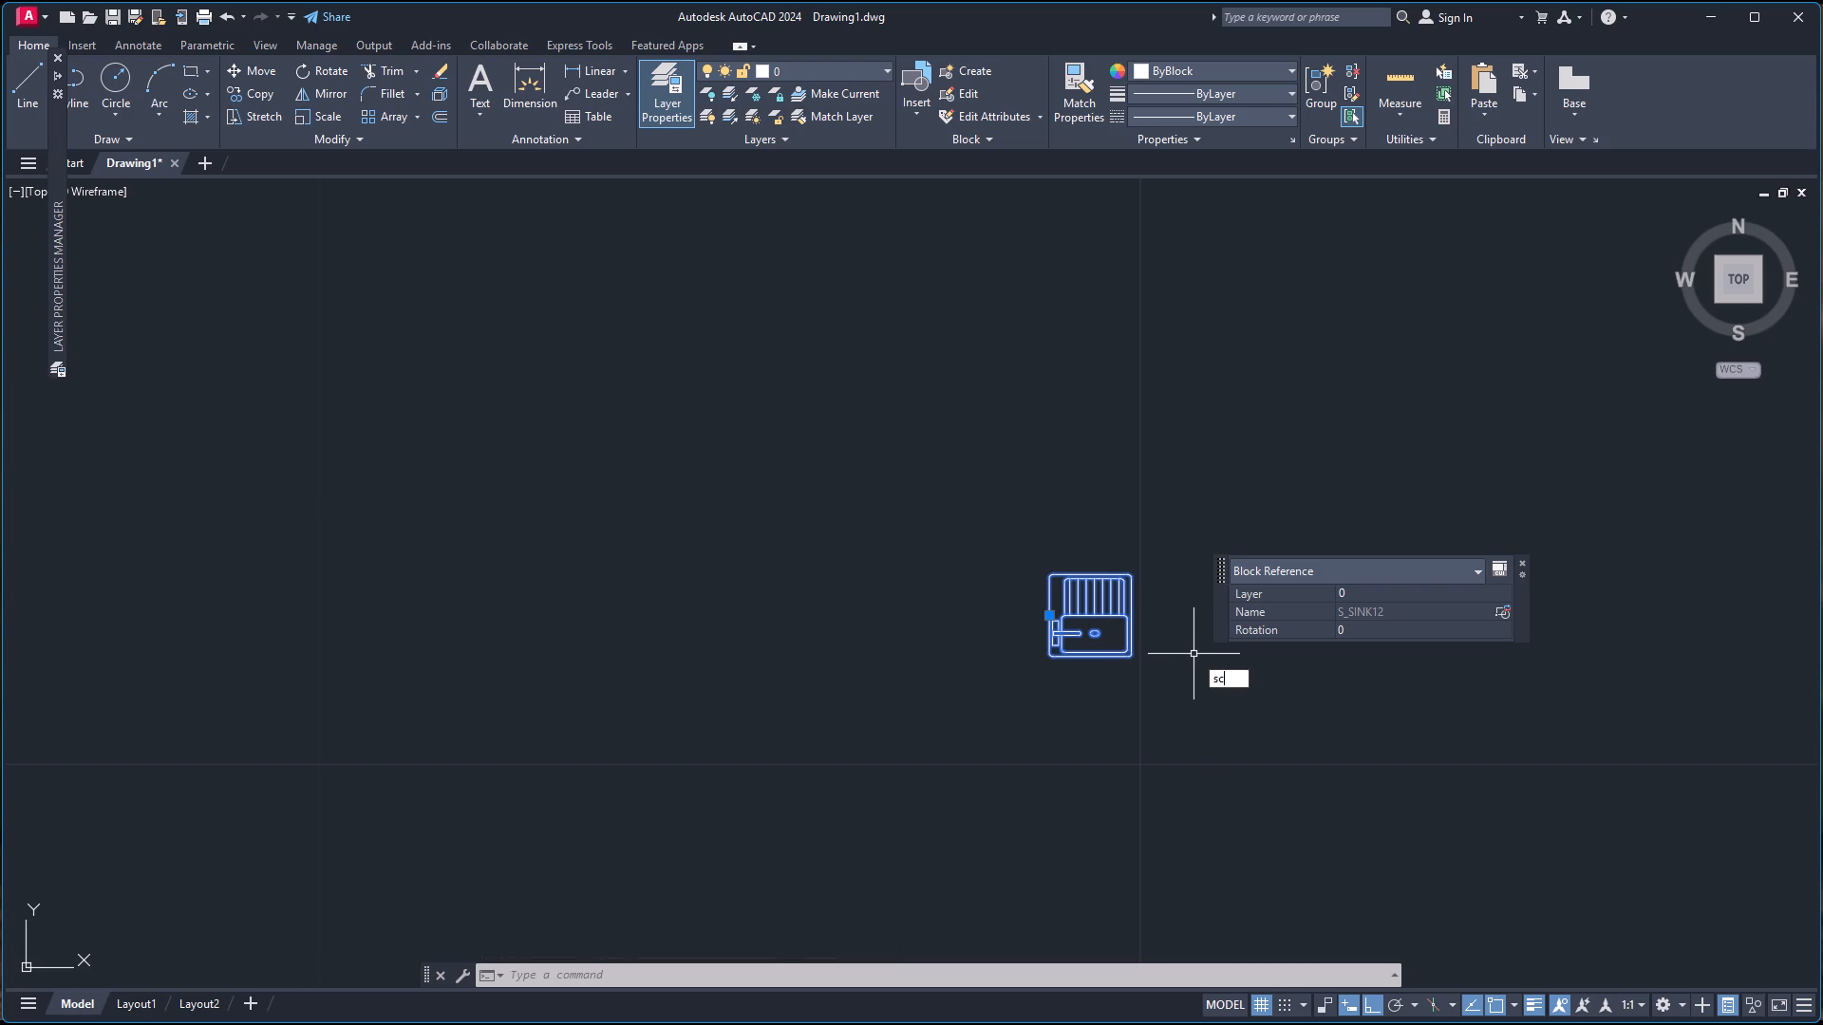
key(Return)
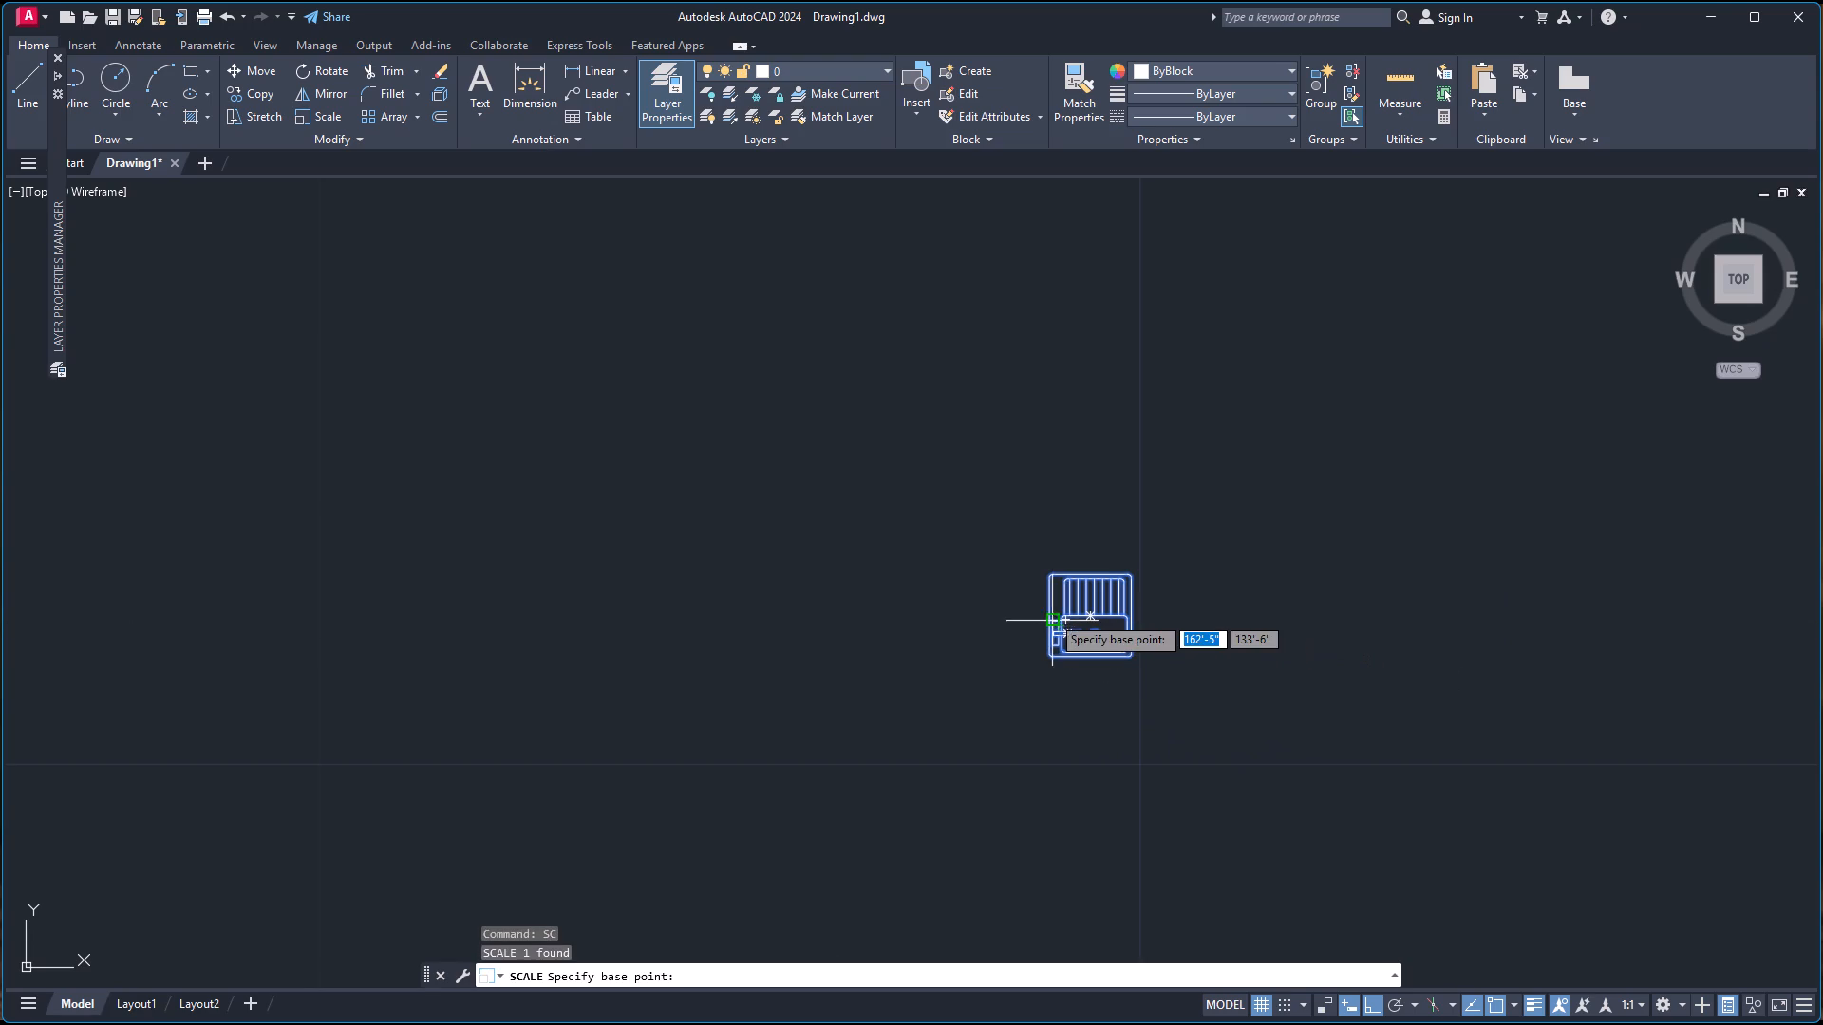
click(1051, 612)
scroll(1077, 608, down, 9)
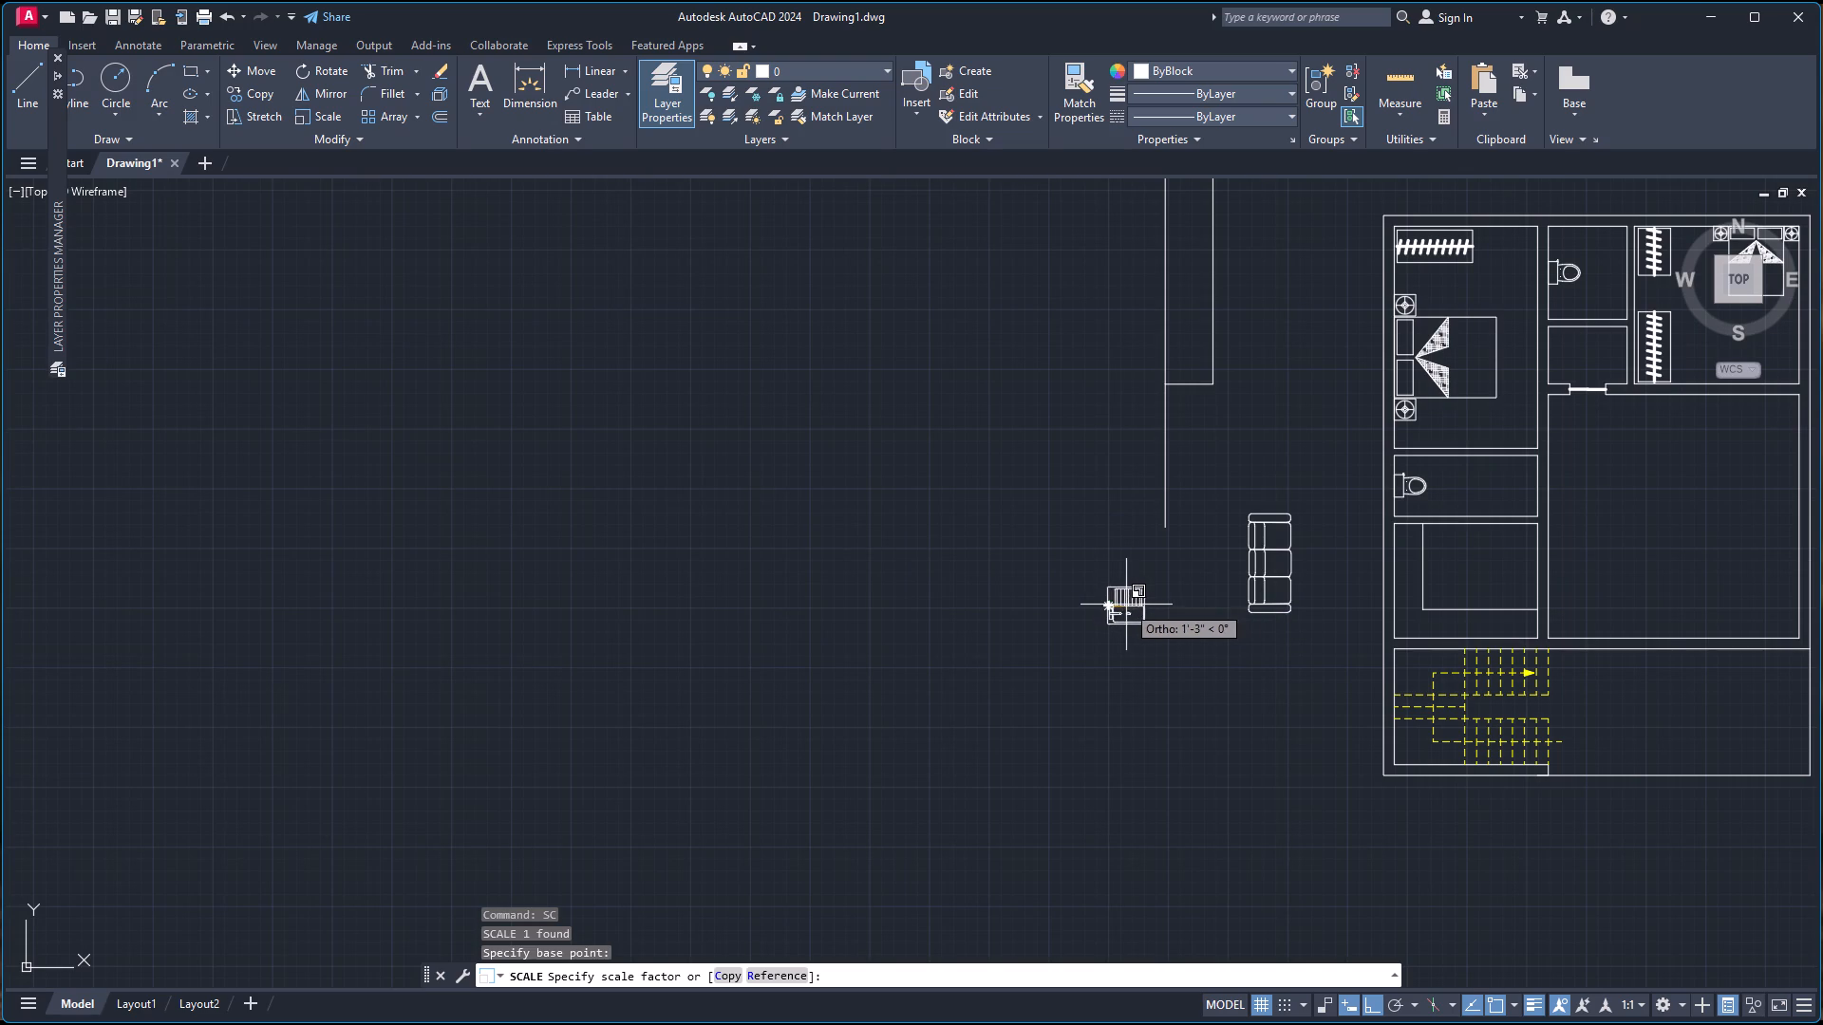
click(1130, 605)
Rotate the enlarged sink block 90 degrees about the midpoint of its west edge, so the faucet side faces south.
click(1087, 565)
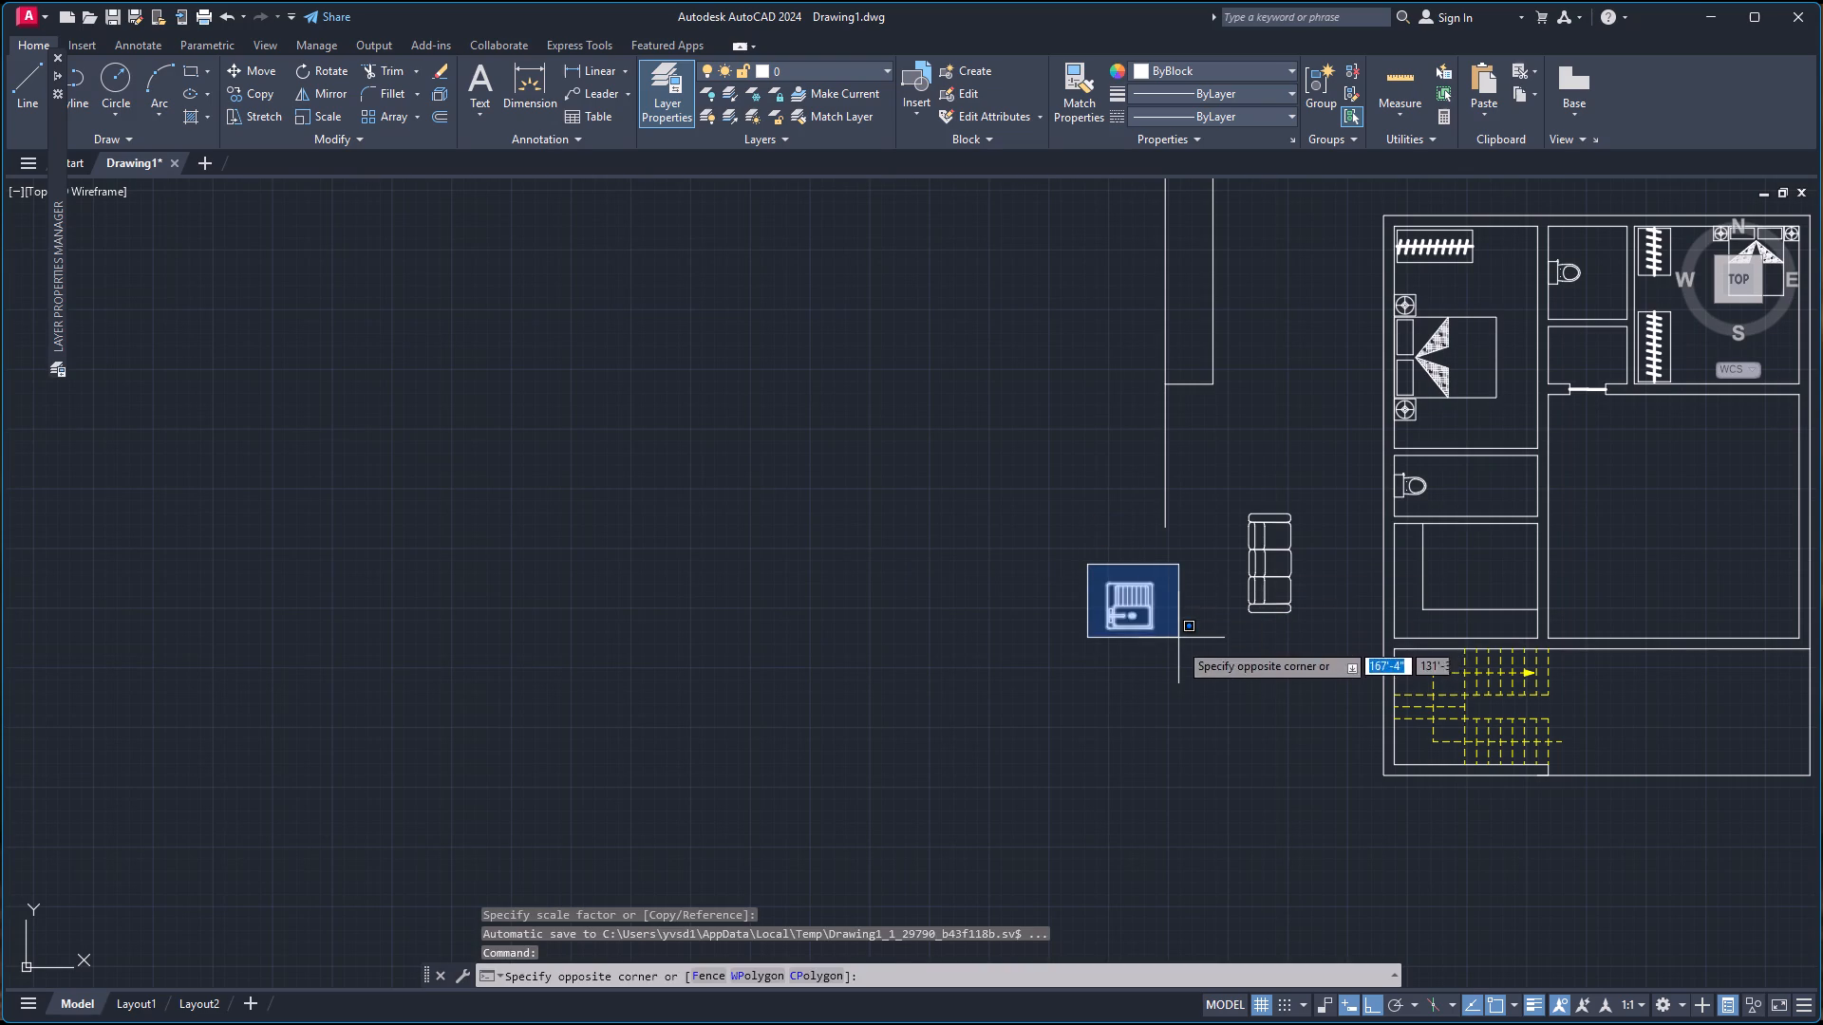
click(1178, 645)
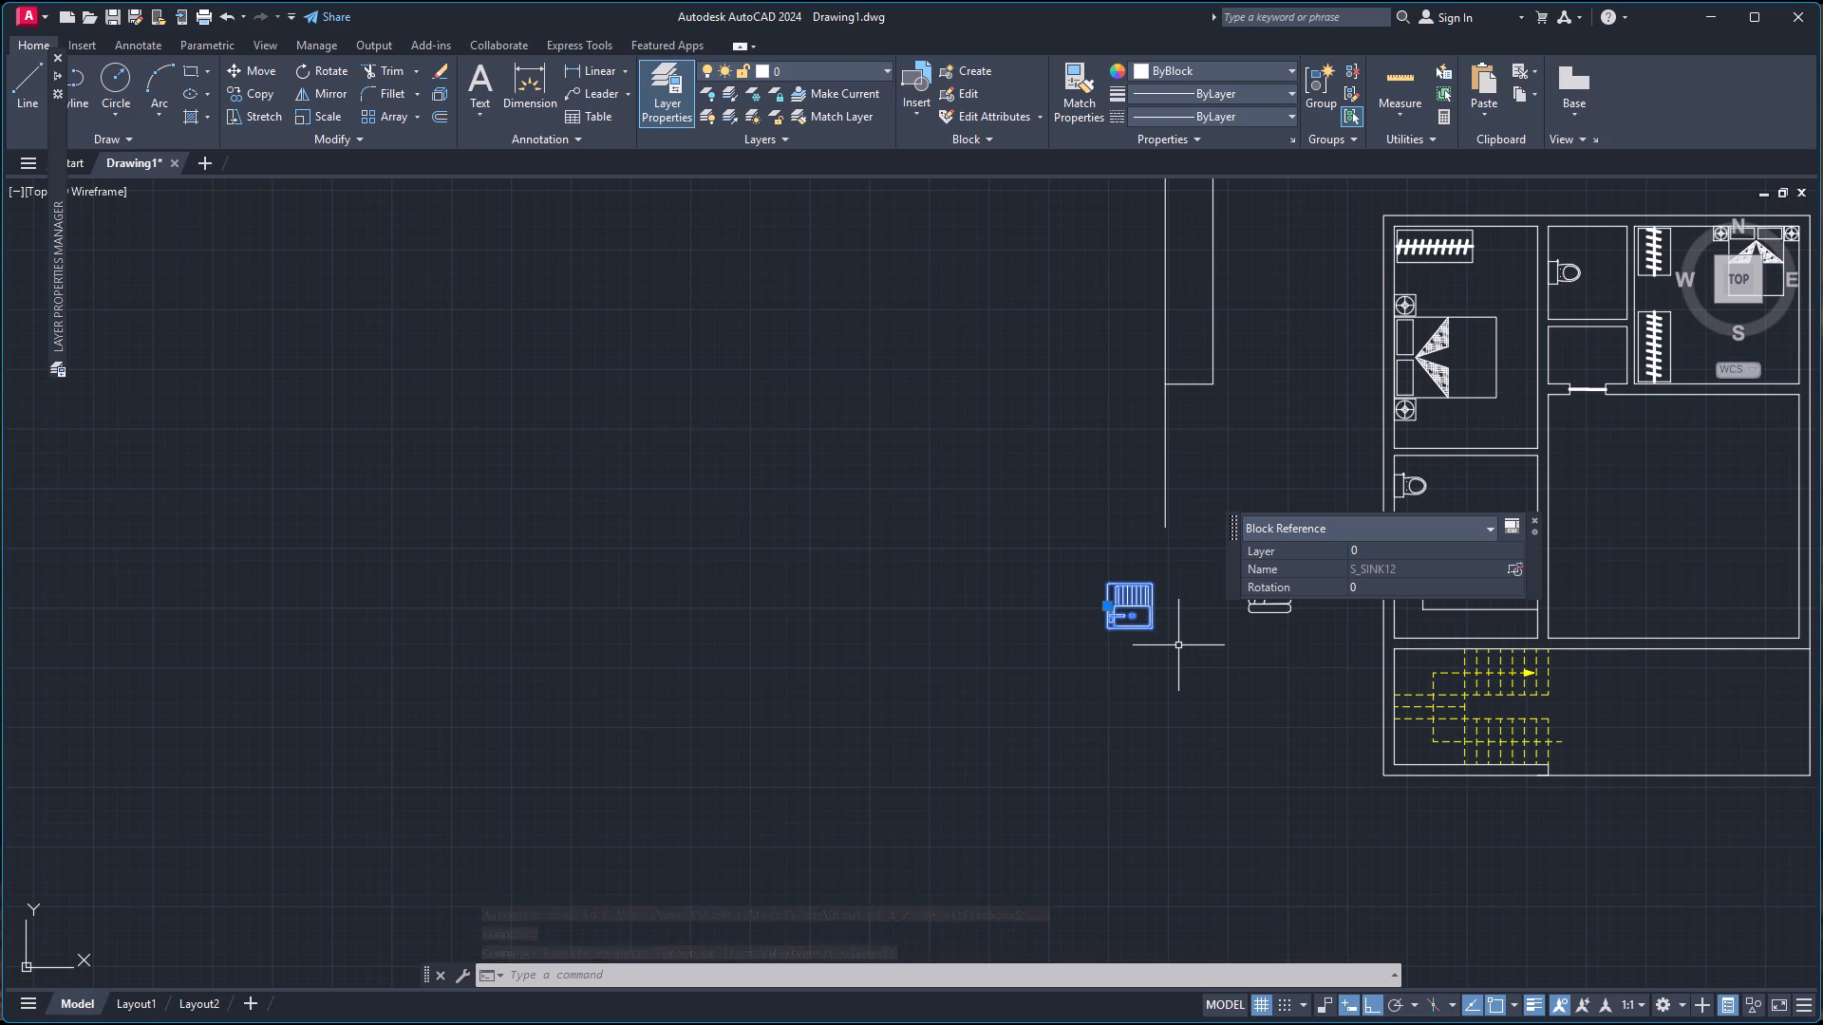
text(ro)
key(Return)
scroll(1116, 598, up, 1)
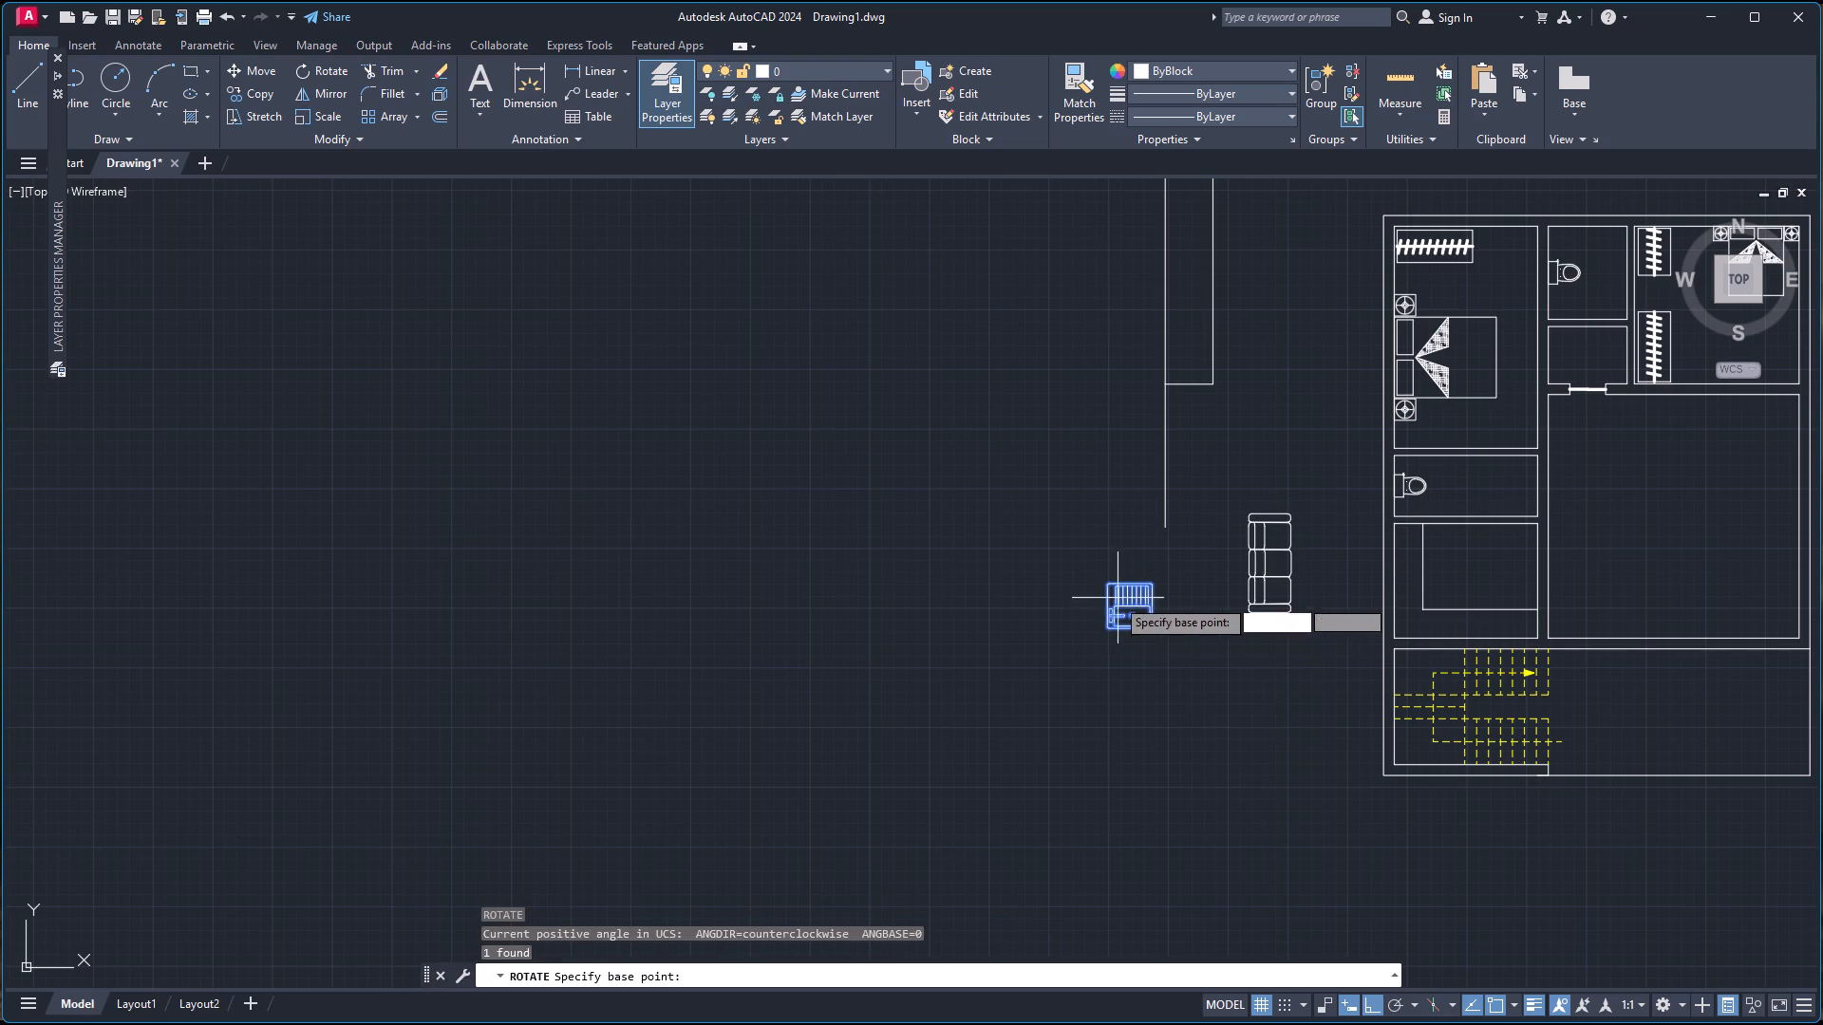
scroll(1115, 598, up, 4)
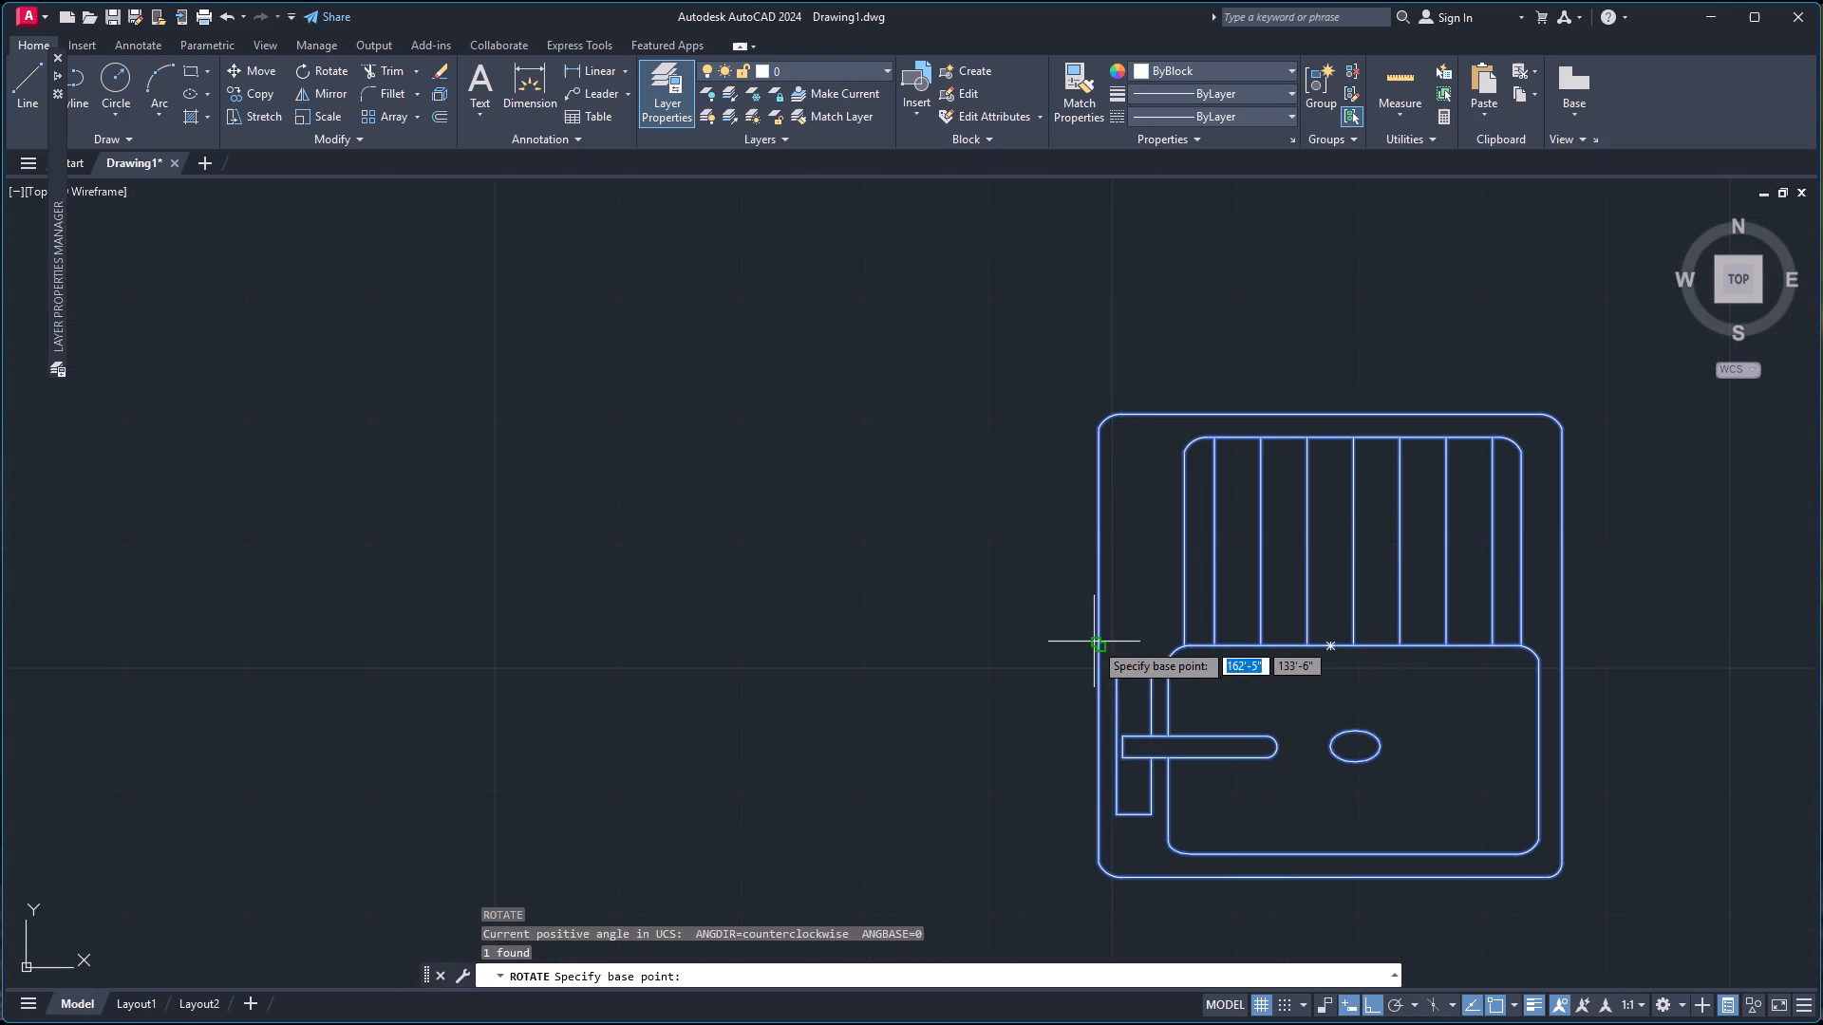
click(1096, 645)
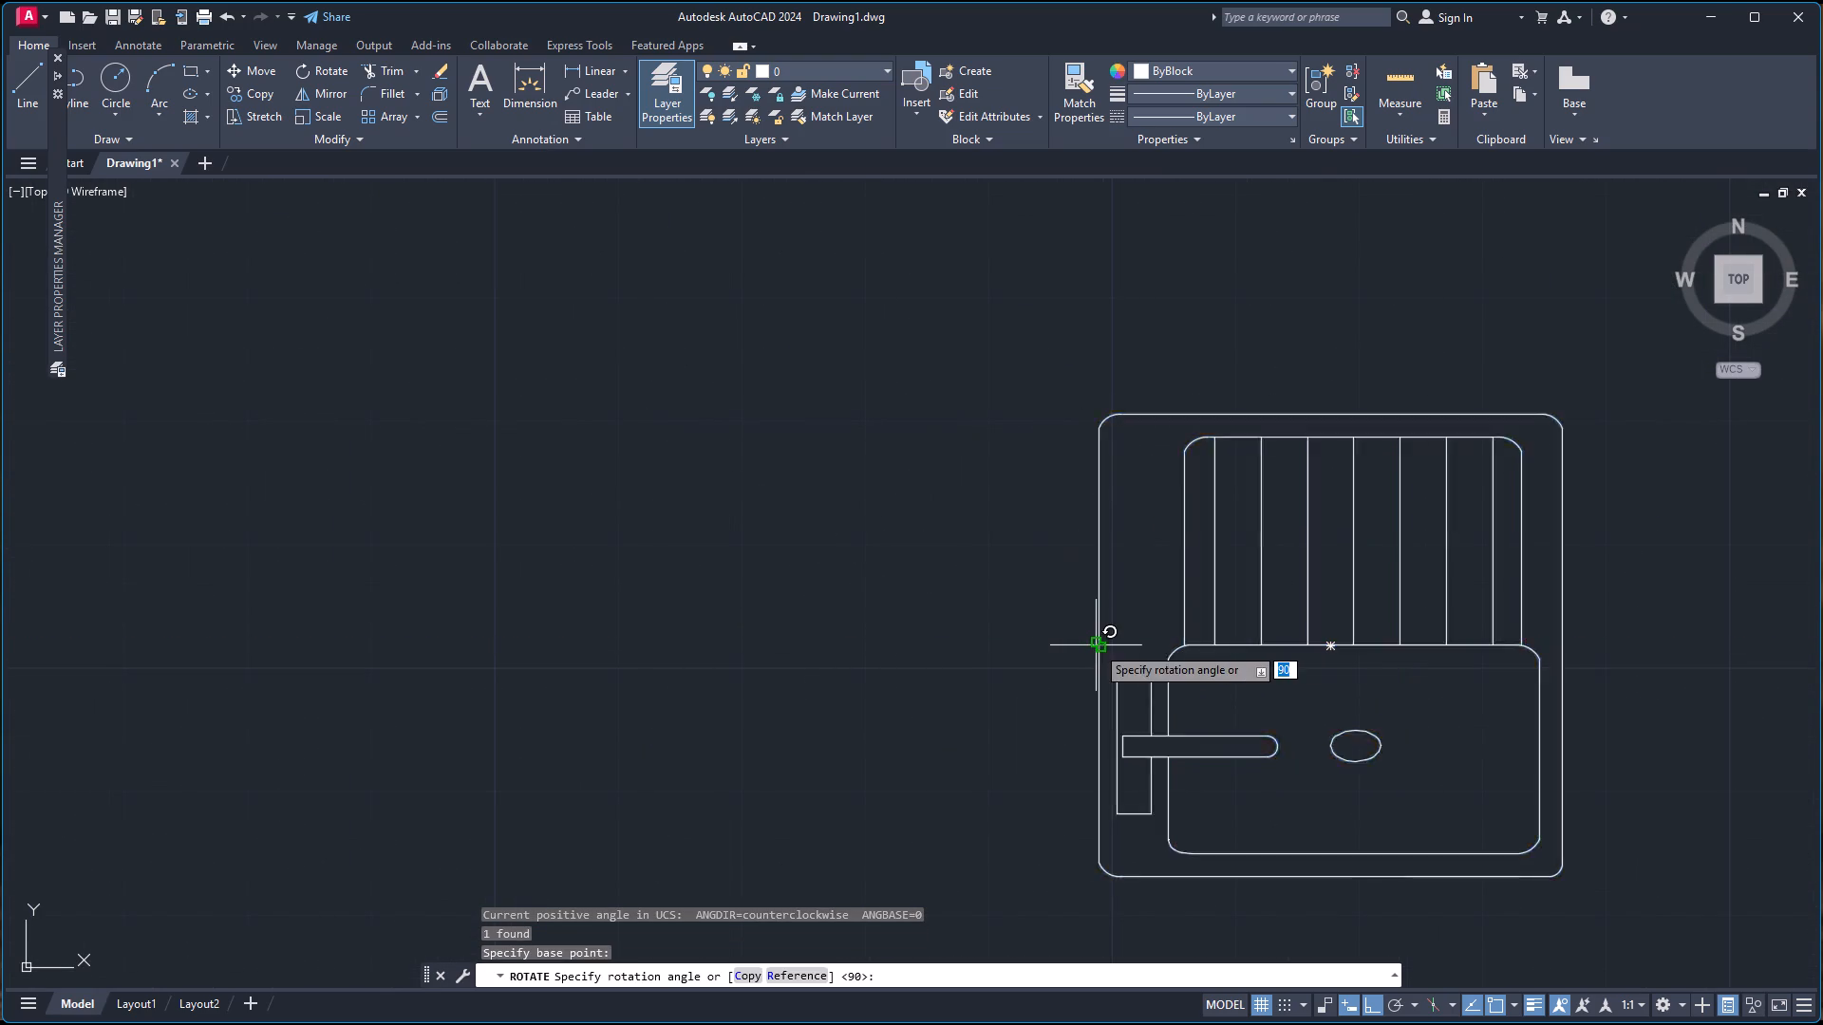
click(1098, 558)
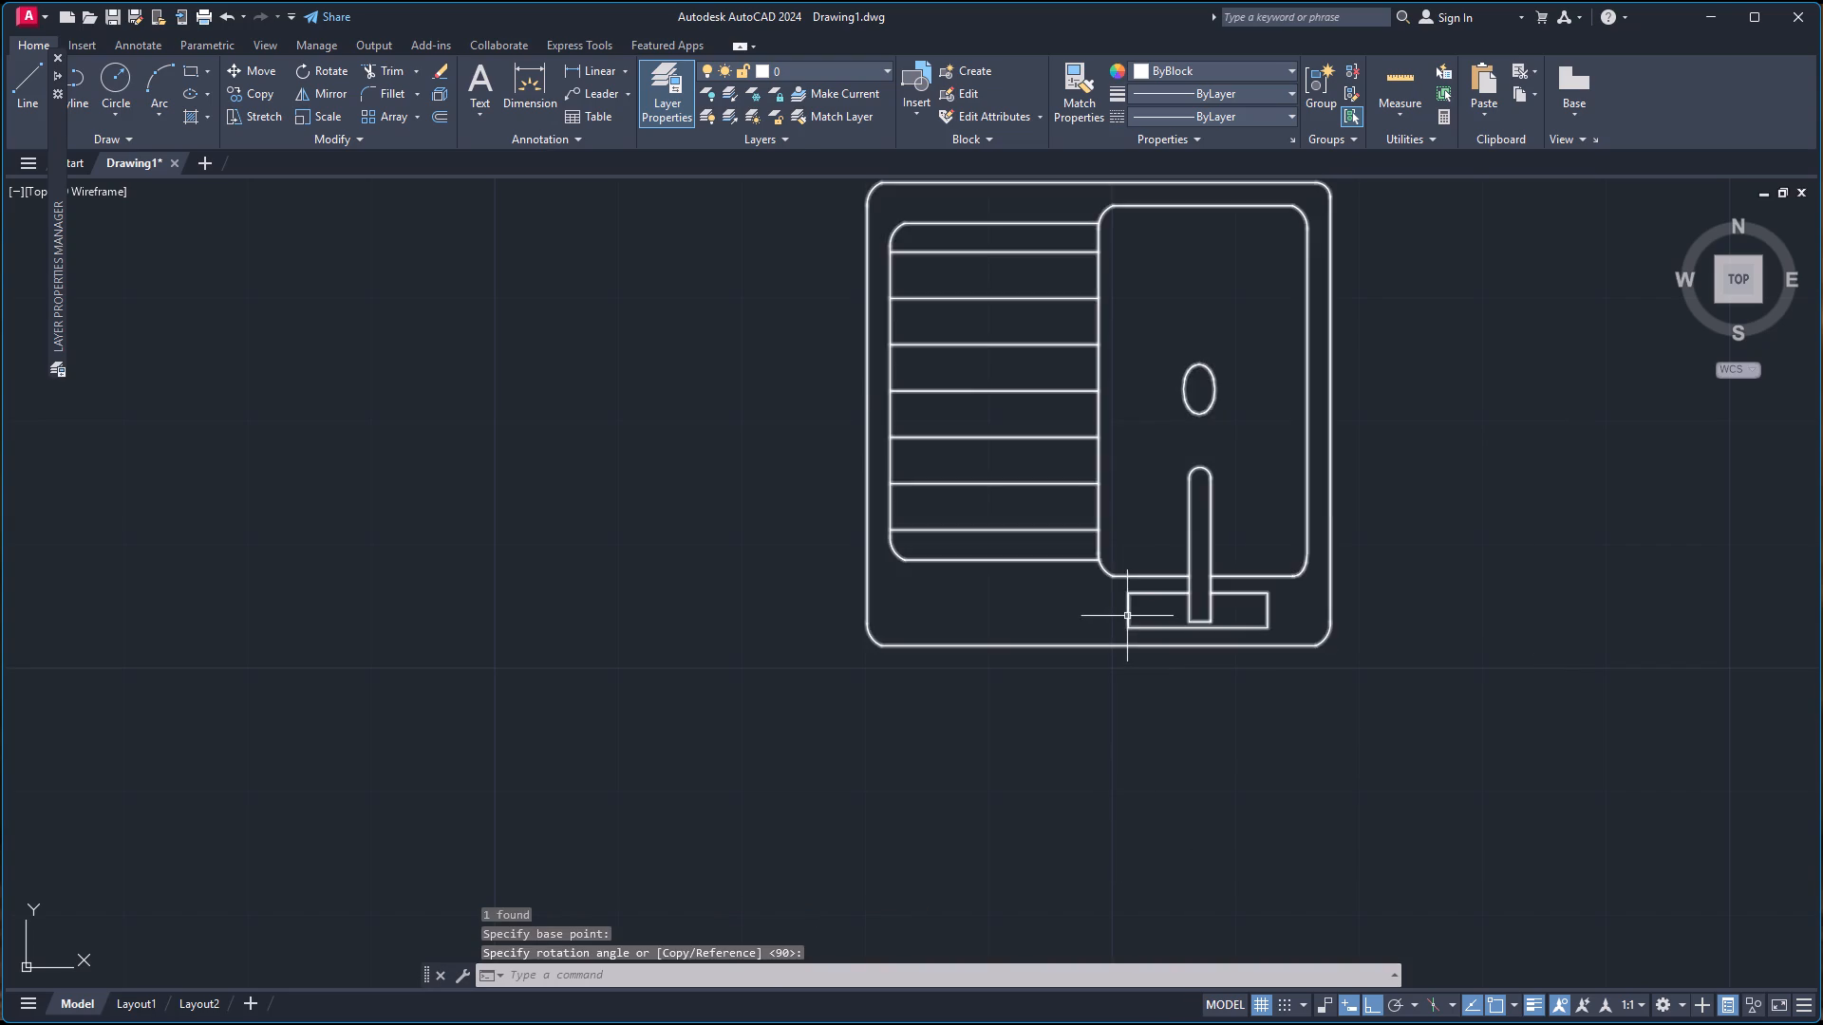
Copy the rotated sink by its south edge's midpoint to just inside the counter room's south wall, with Ortho off.
scroll(1127, 615, down, 3)
scroll(1137, 520, down, 2)
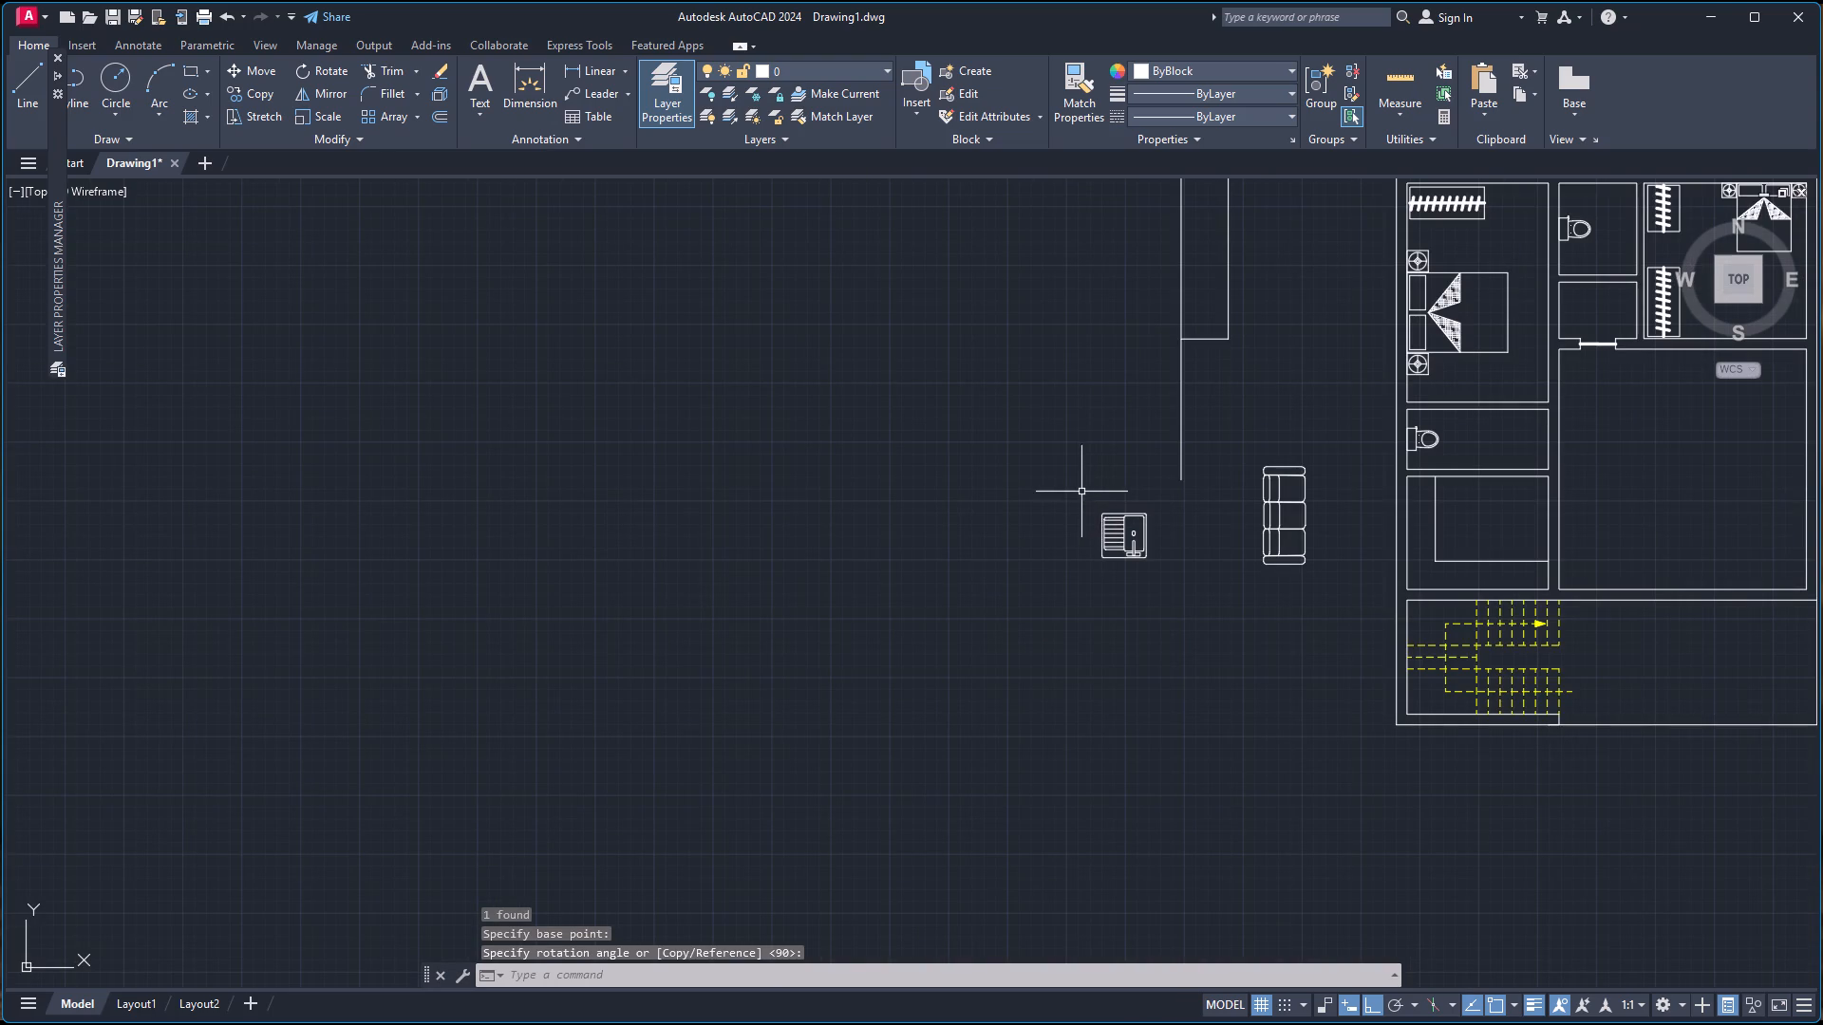
click(1081, 492)
click(1158, 576)
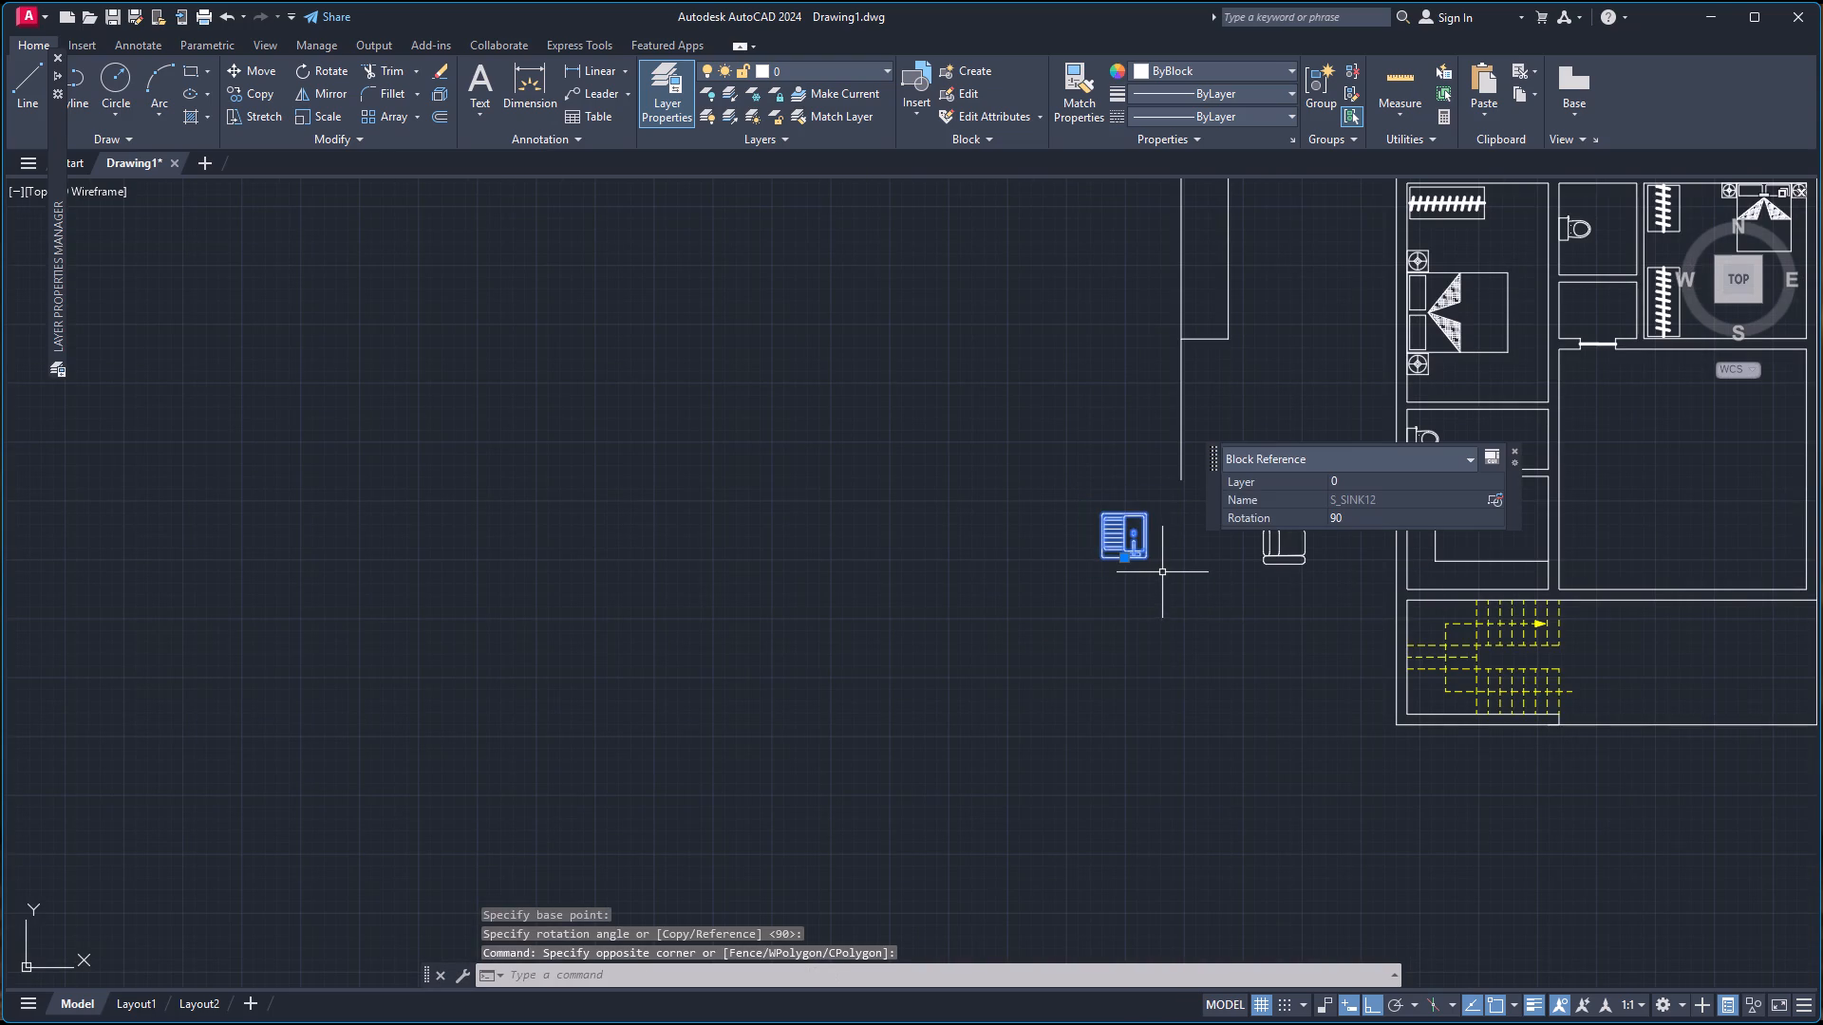
key(c)
key(o)
key(Return)
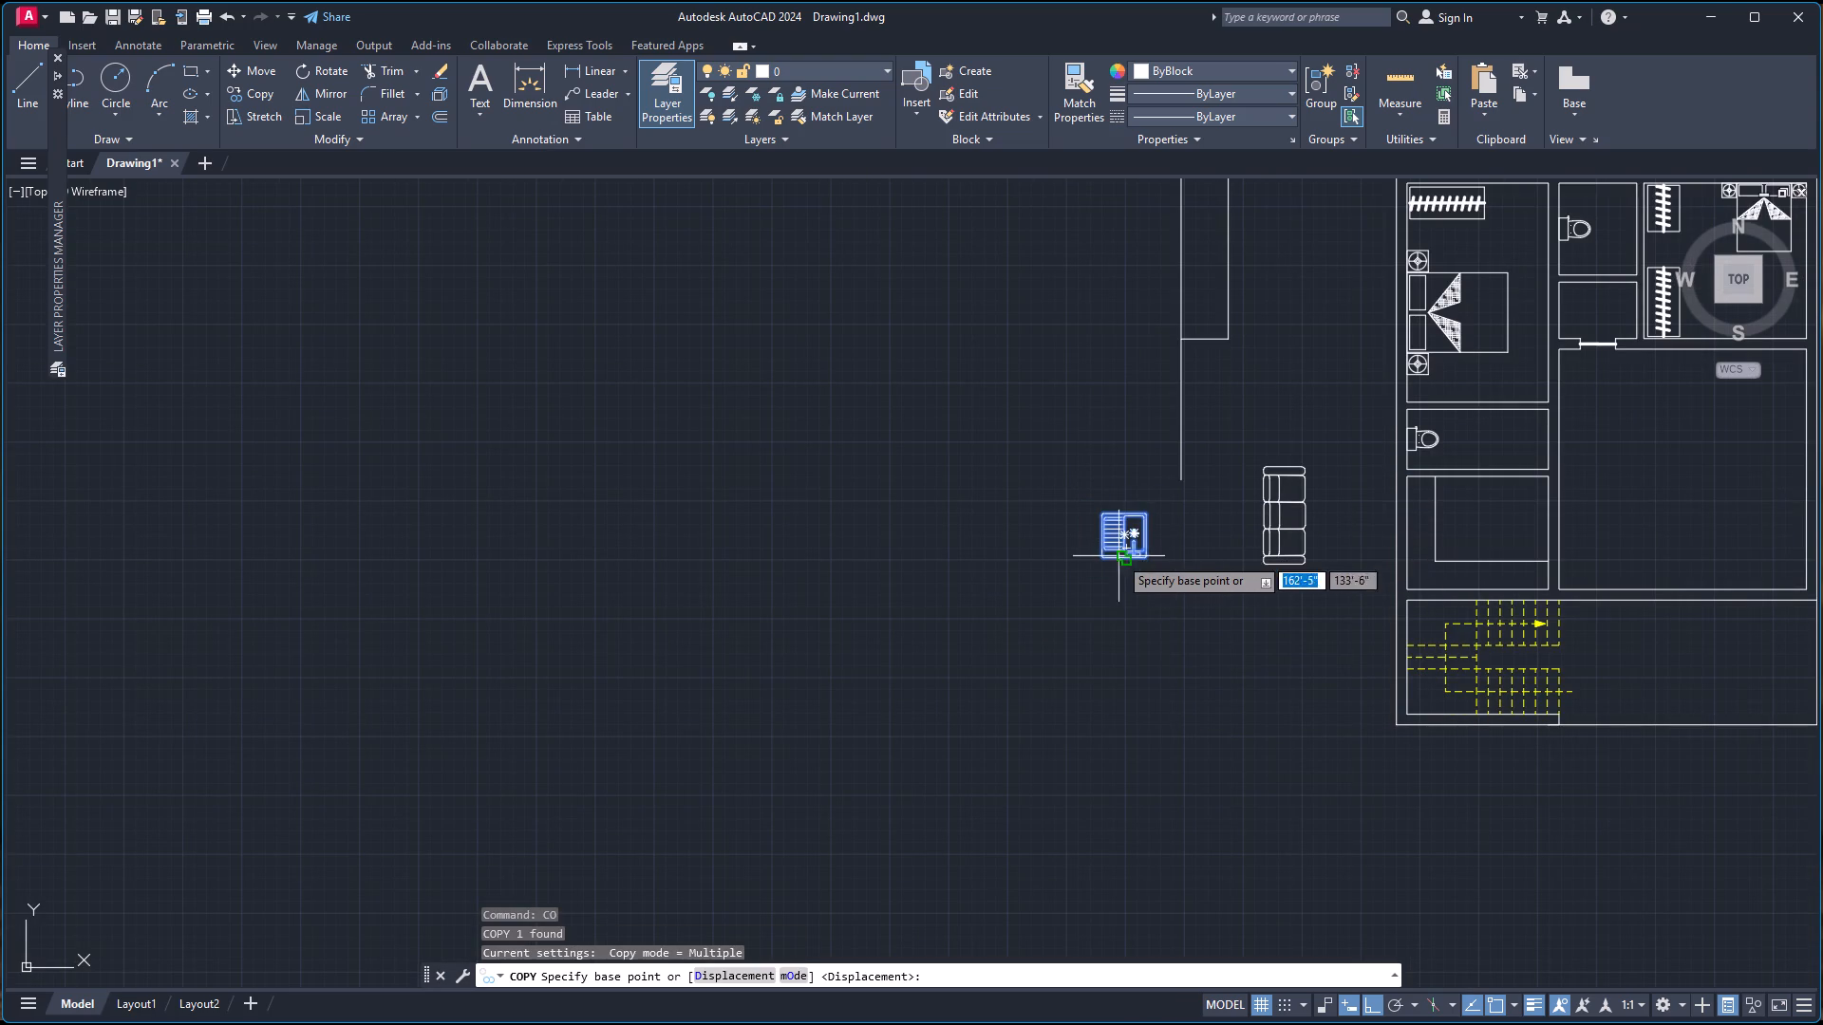
scroll(1126, 558, up, 5)
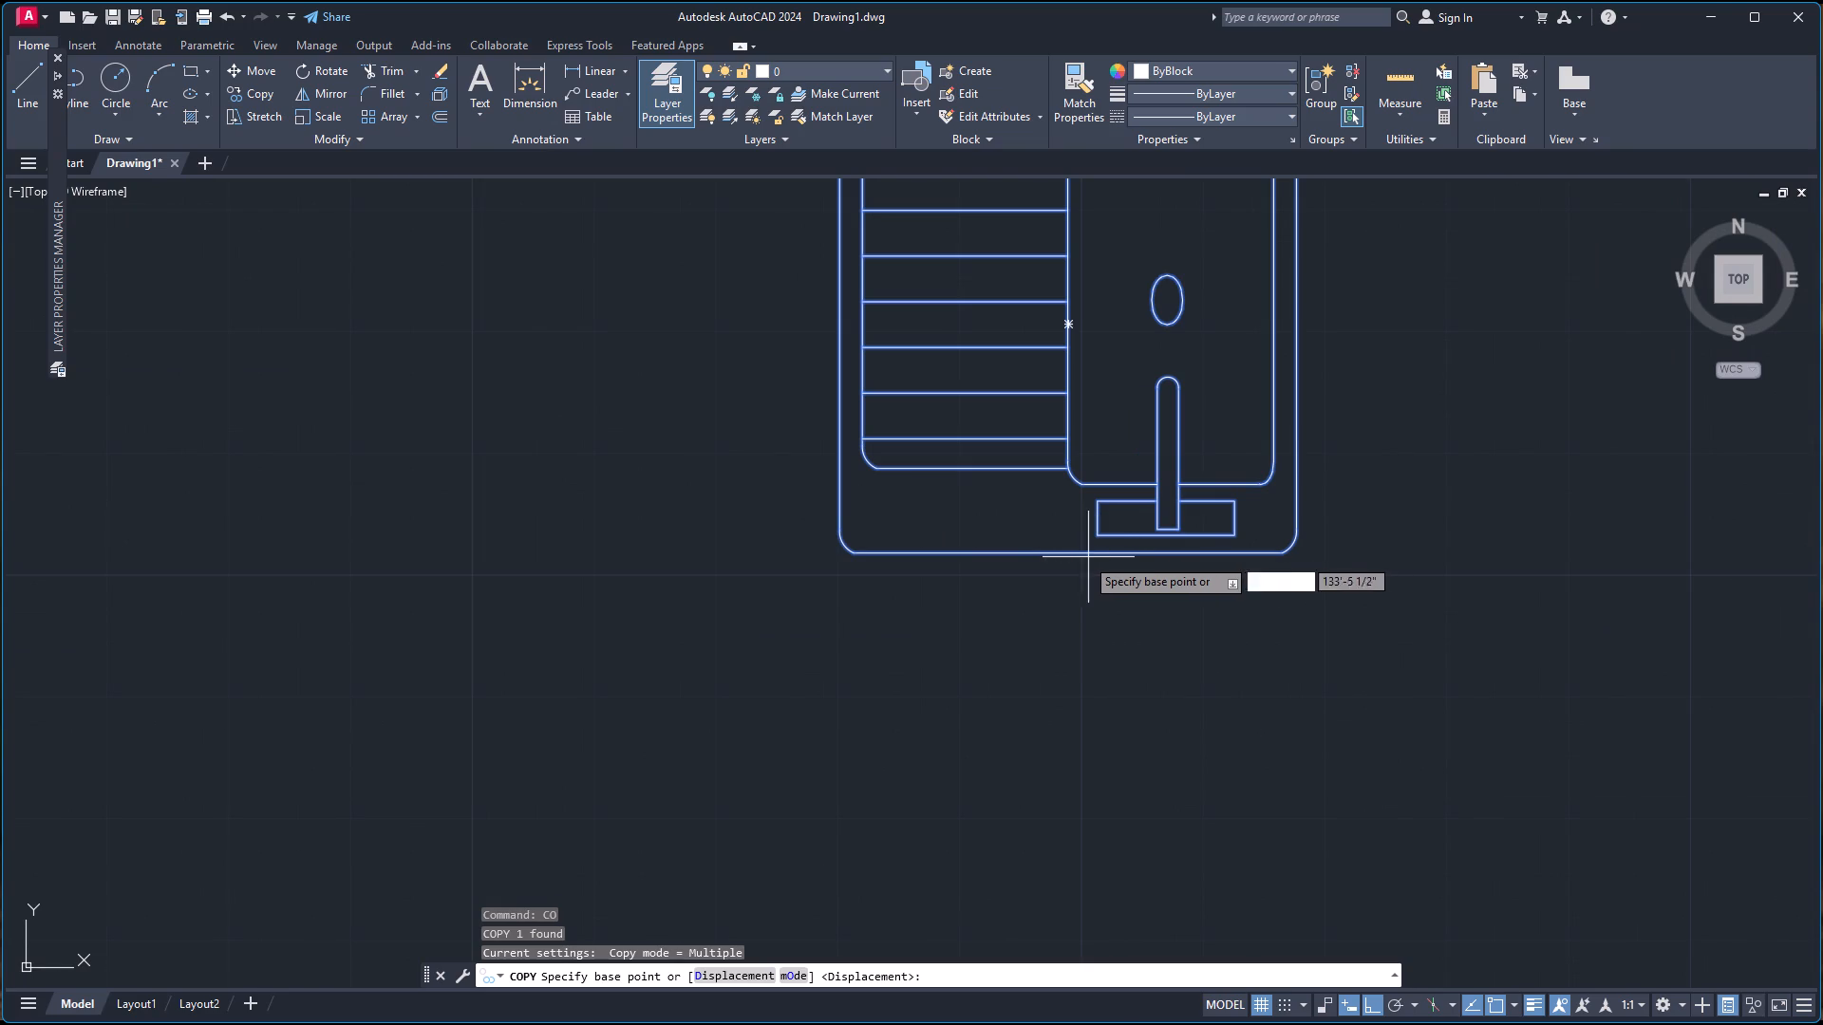
click(1072, 556)
scroll(1167, 550, down, 5)
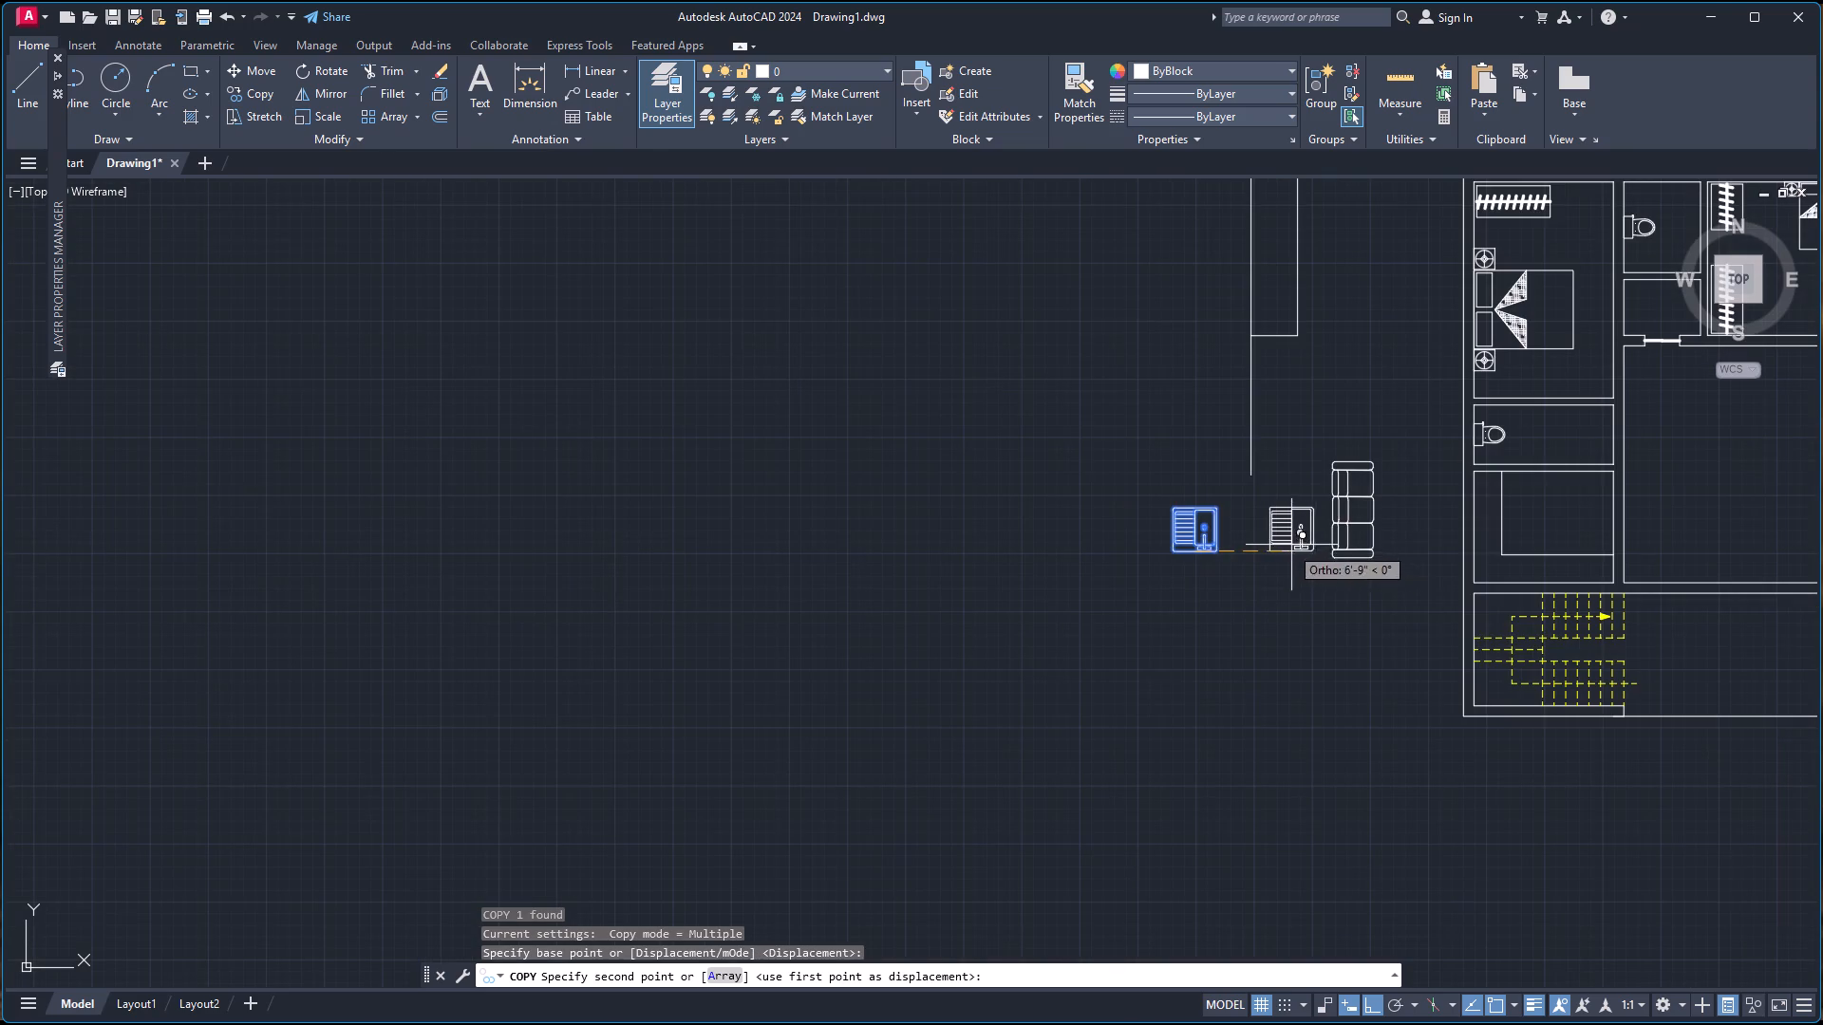
scroll(1520, 562, up, 4)
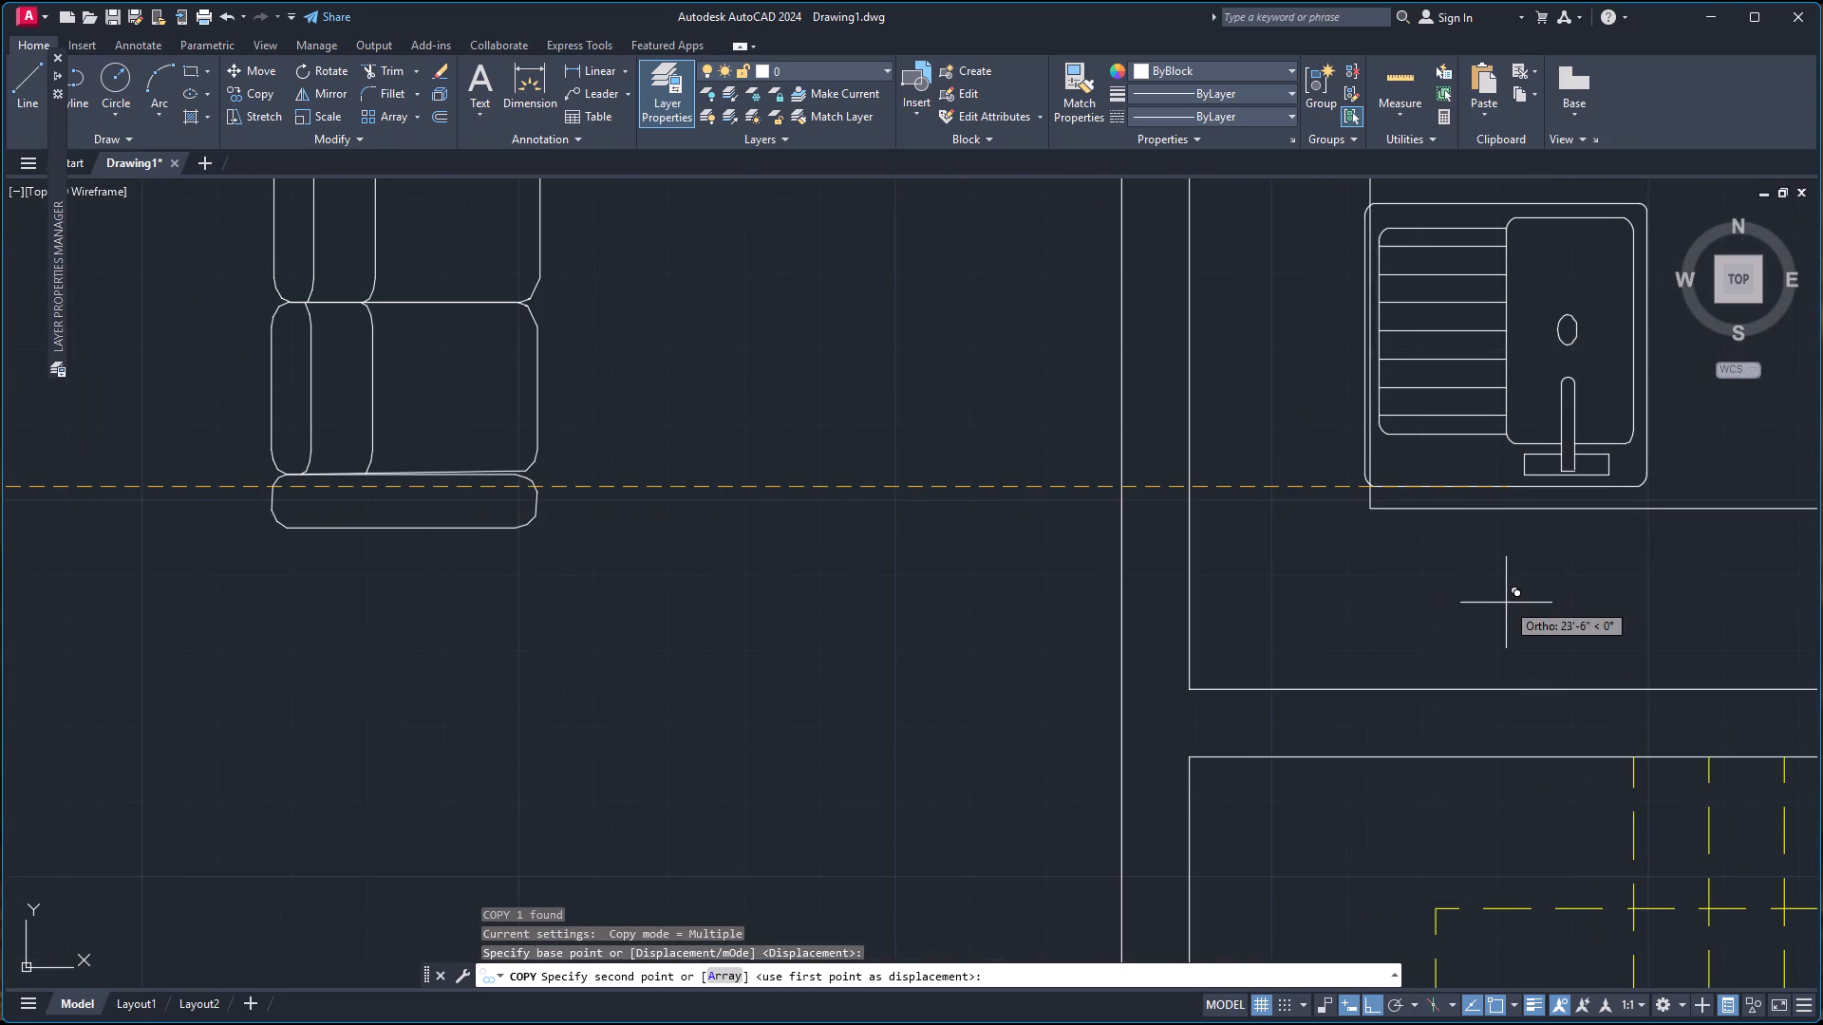
key(F8)
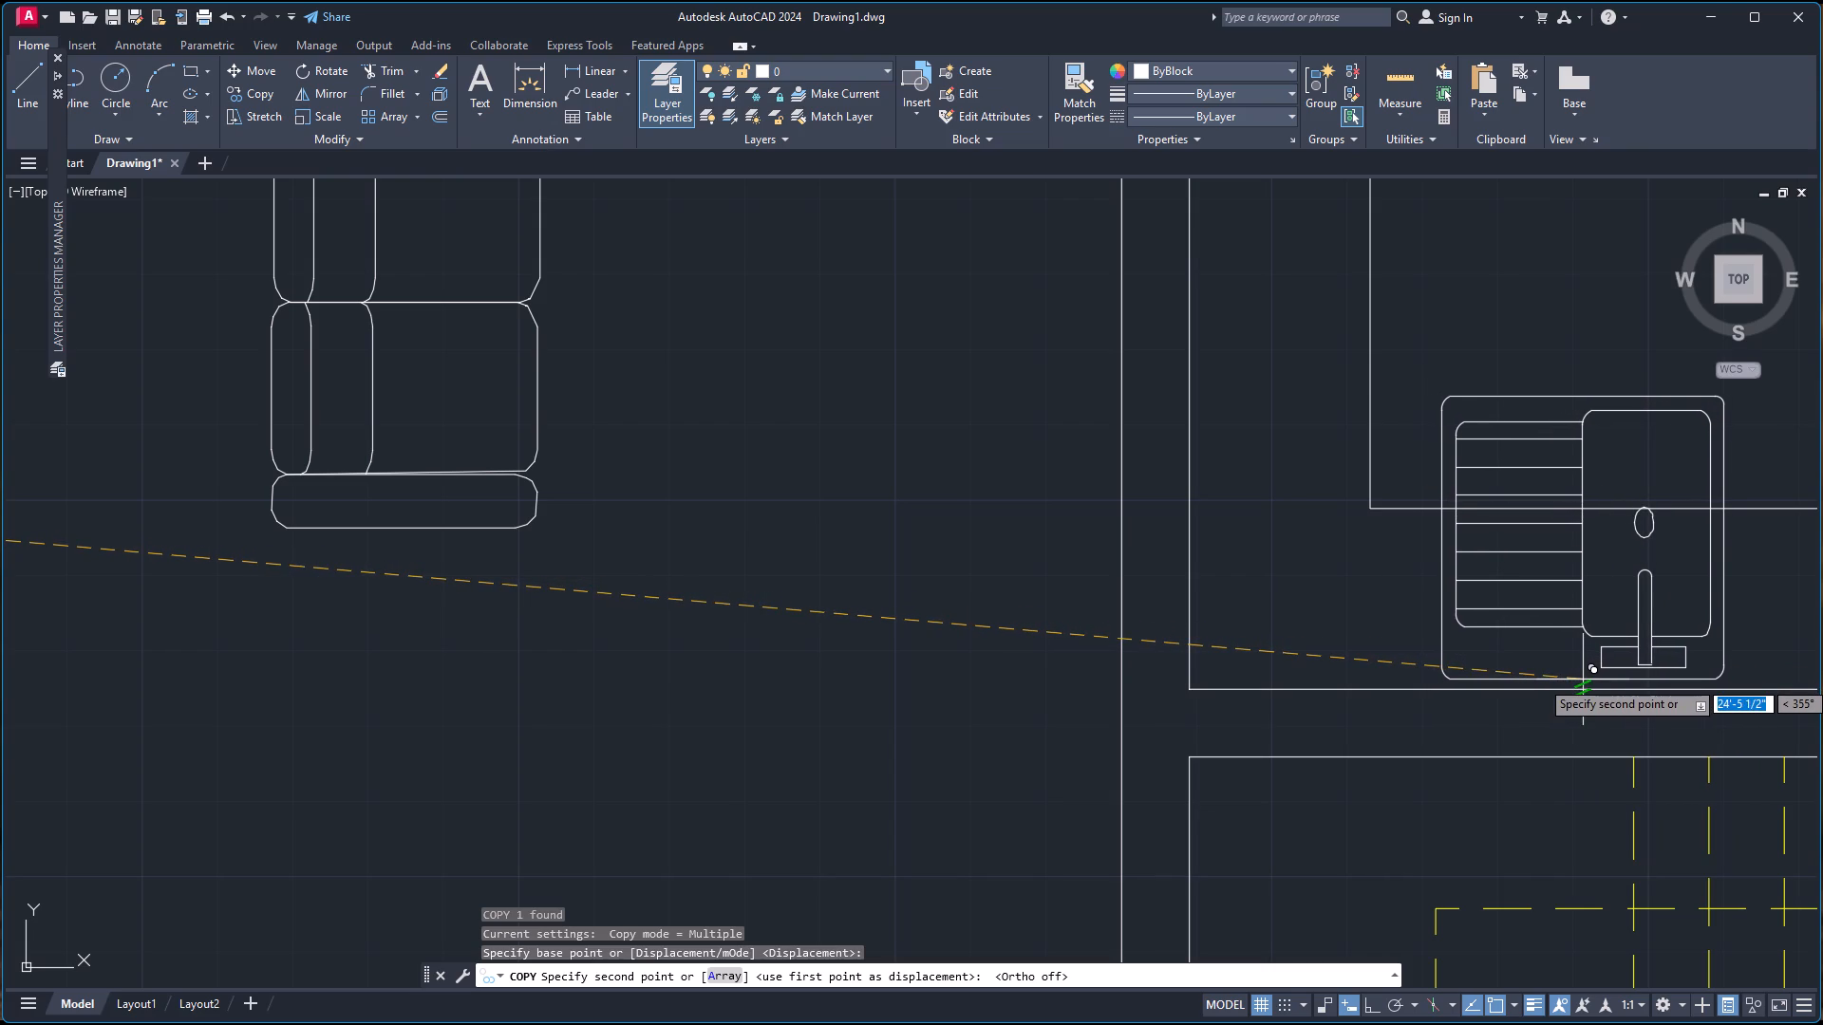
scroll(1583, 680, up, 2)
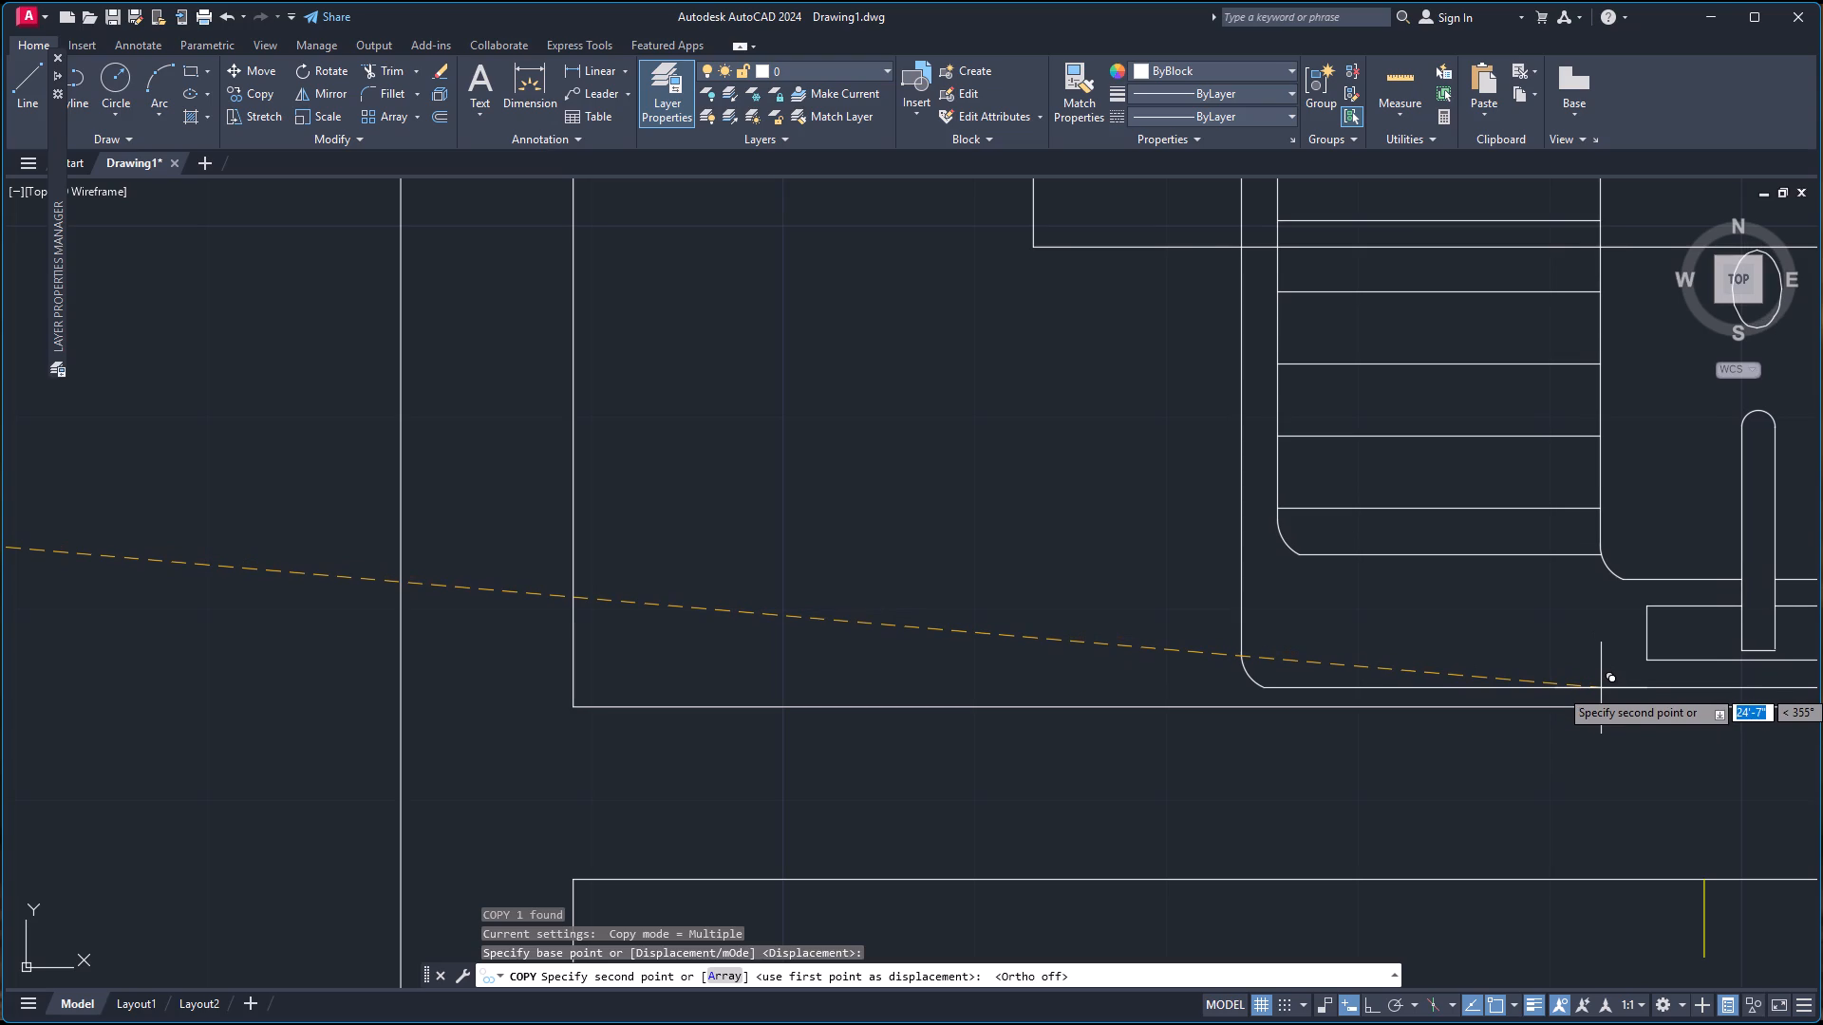
click(1601, 688)
scroll(1532, 597, down, 5)
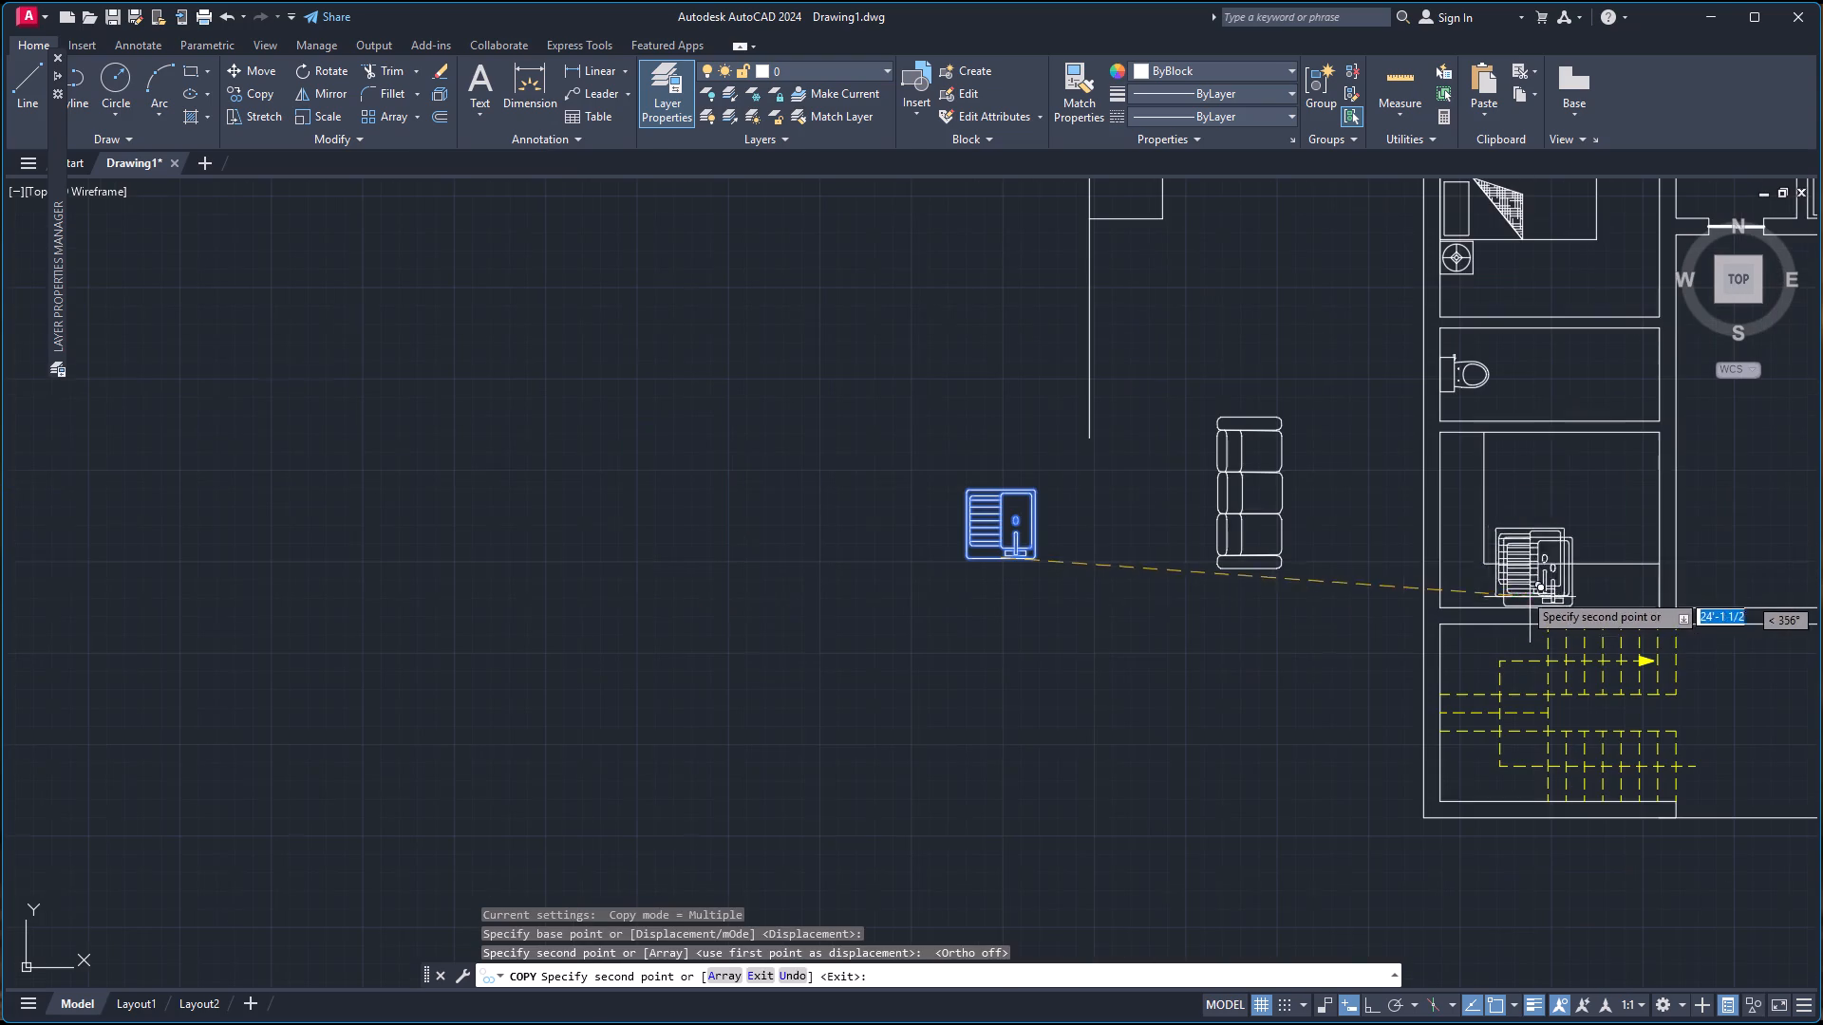
key(Escape)
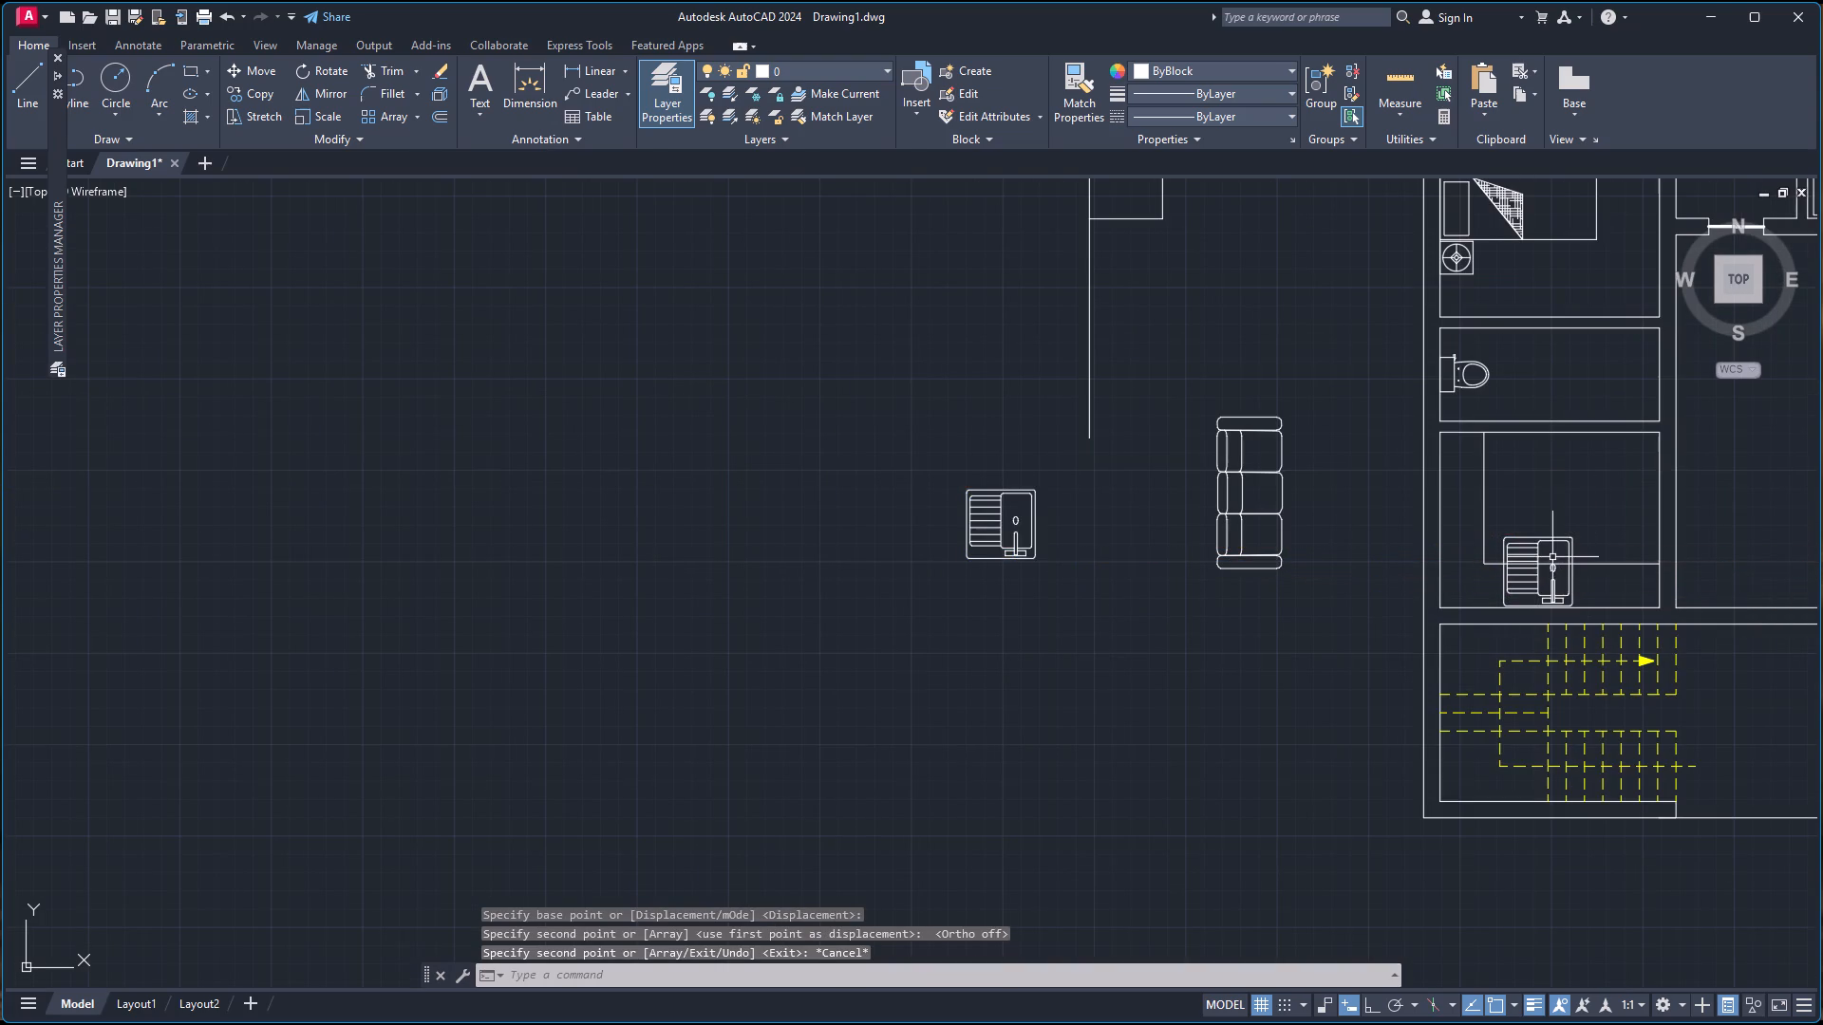
Scale the copied sink down about its south edge's midpoint to roughly half size, fitting it within the counter's depth.
scroll(1552, 558, up, 4)
click(1502, 507)
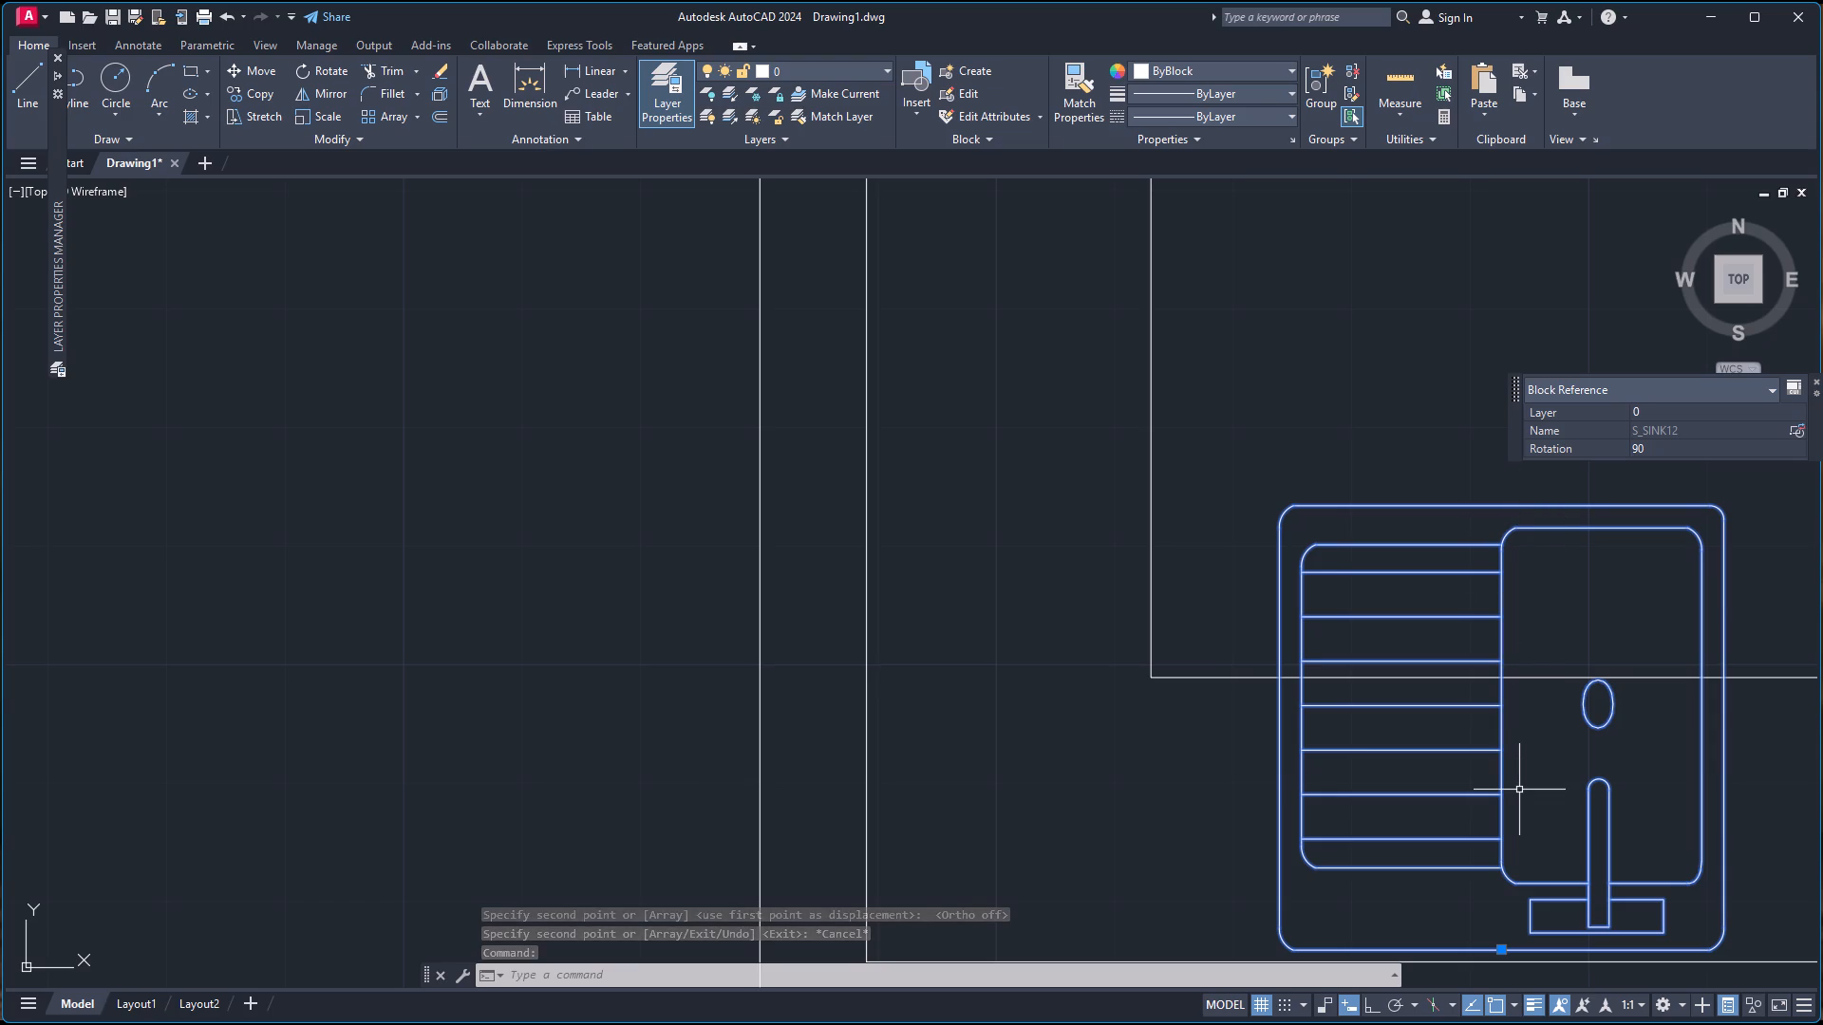
key(s)
key(c)
key(Return)
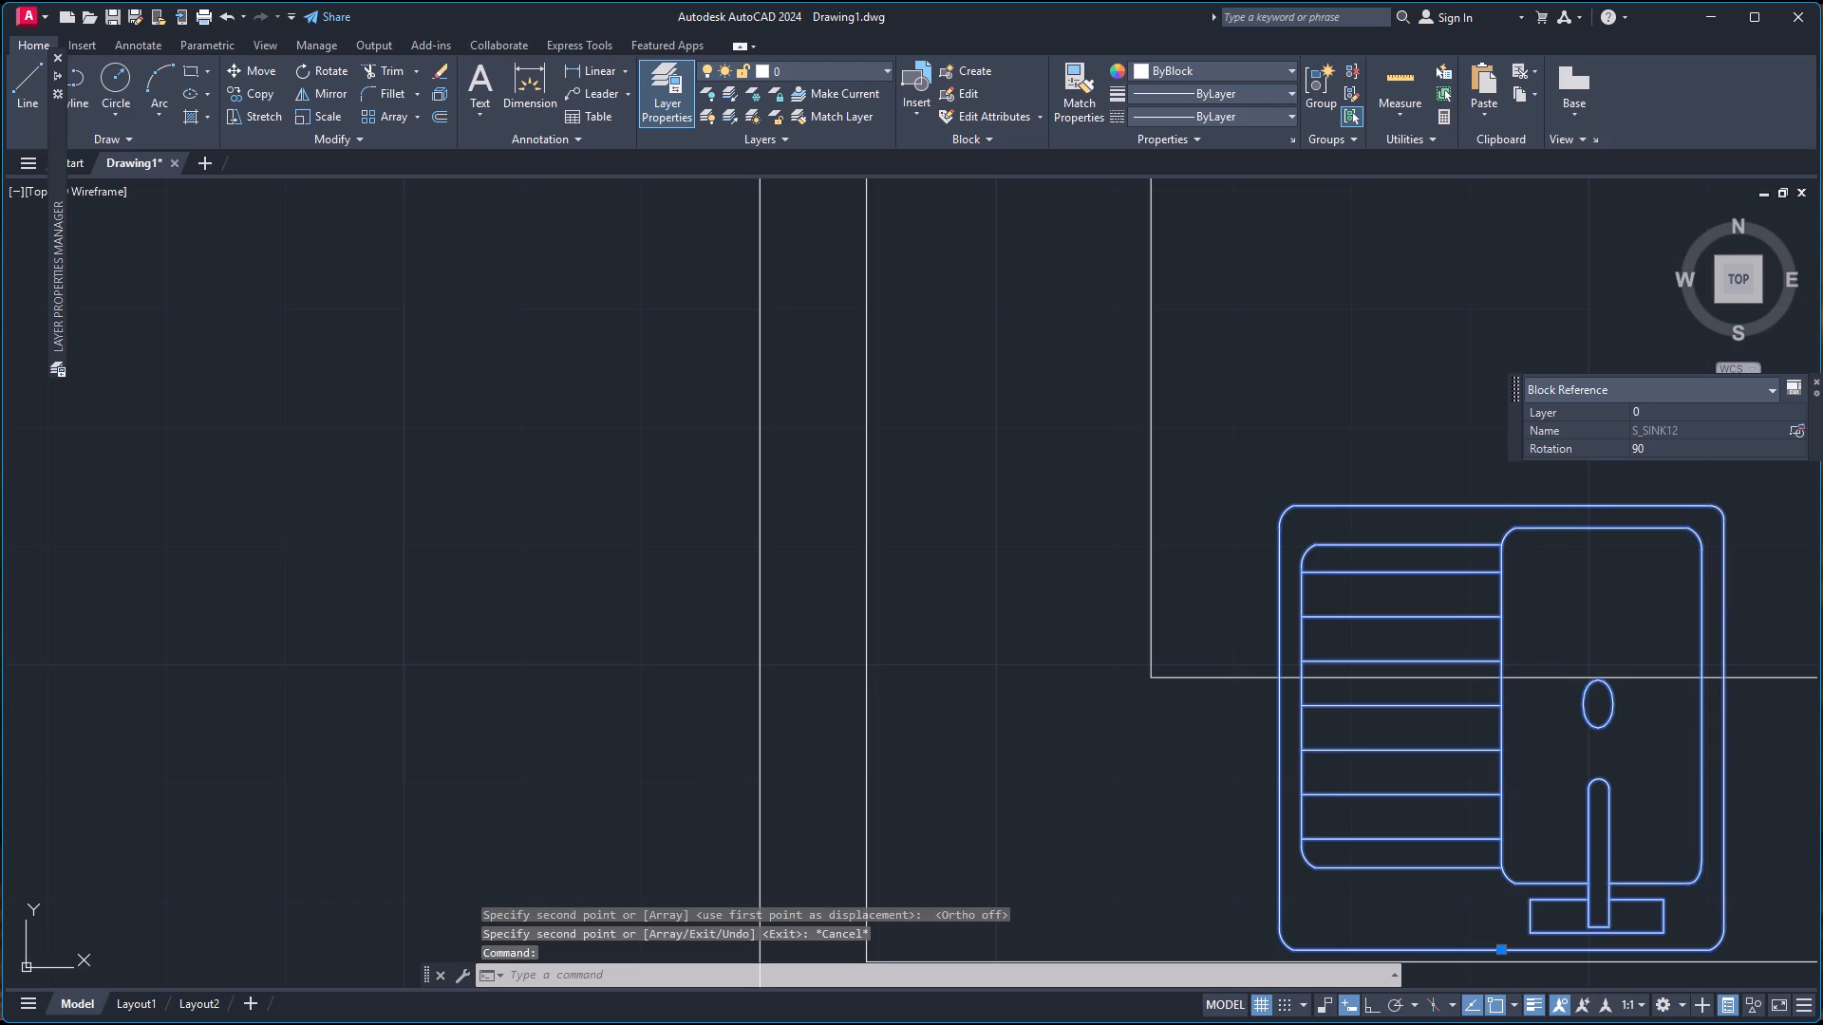
click(1500, 950)
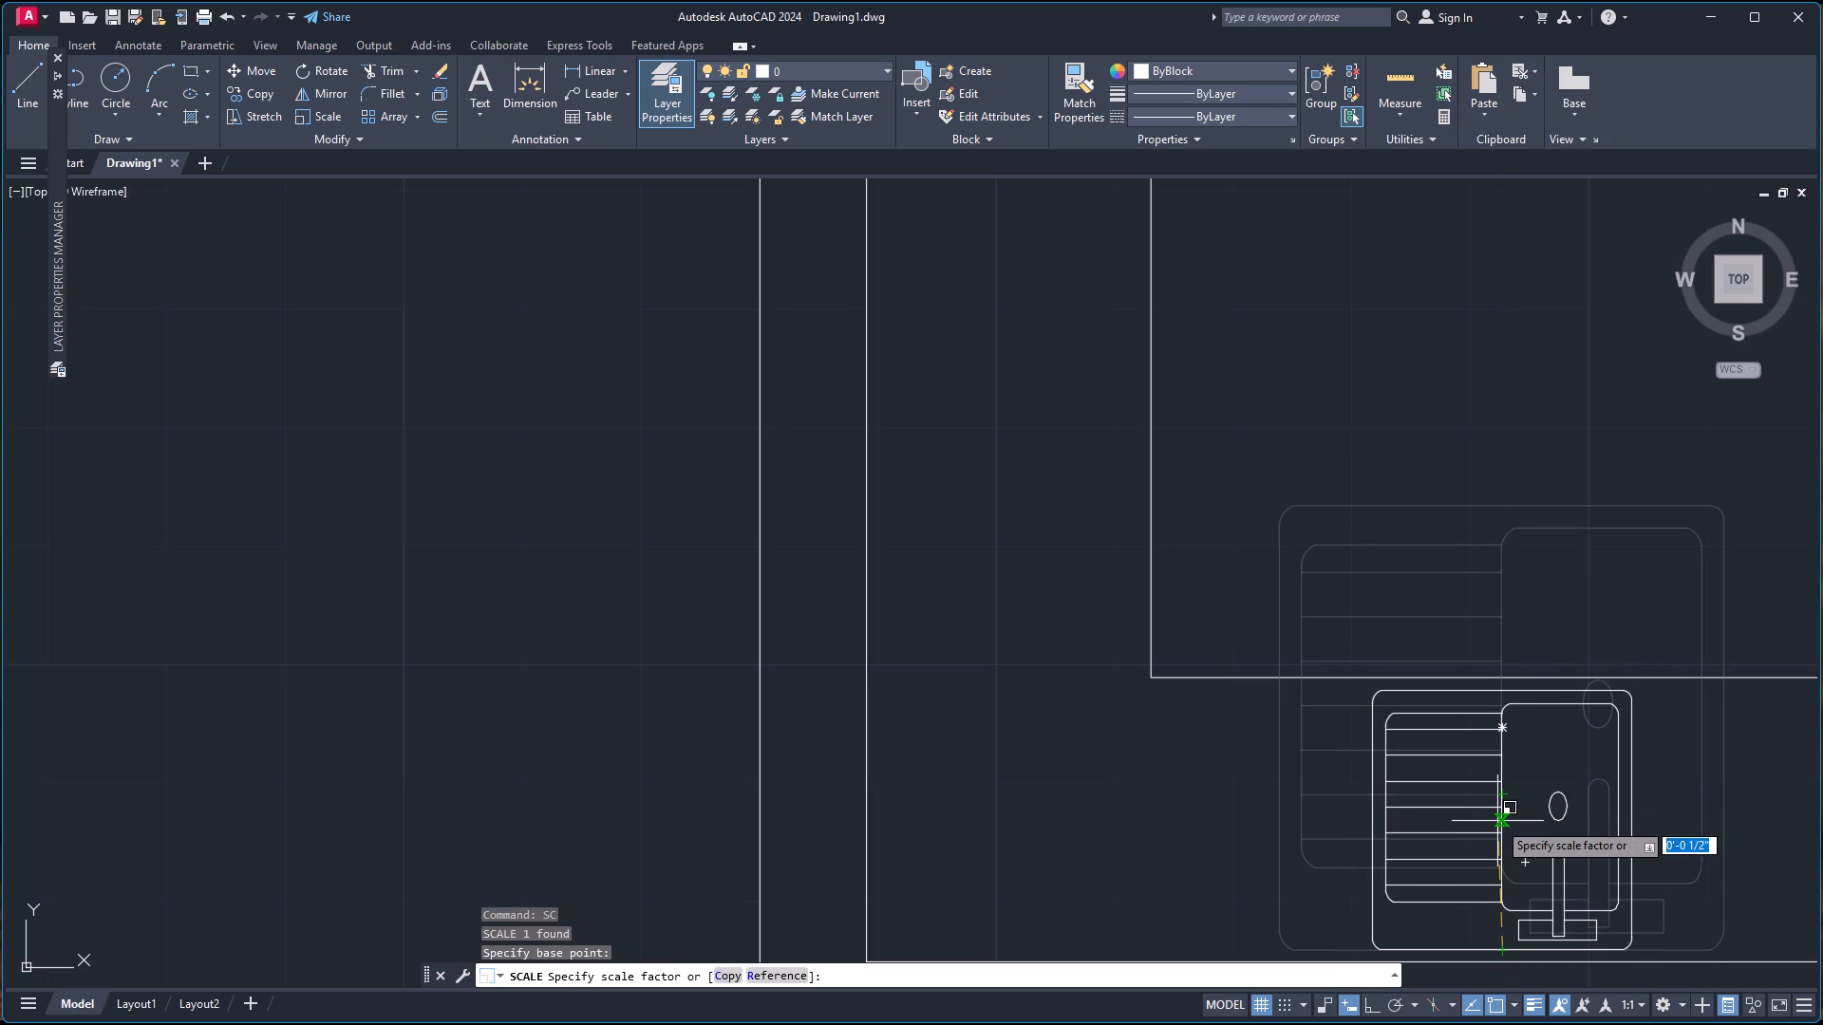
click(1497, 821)
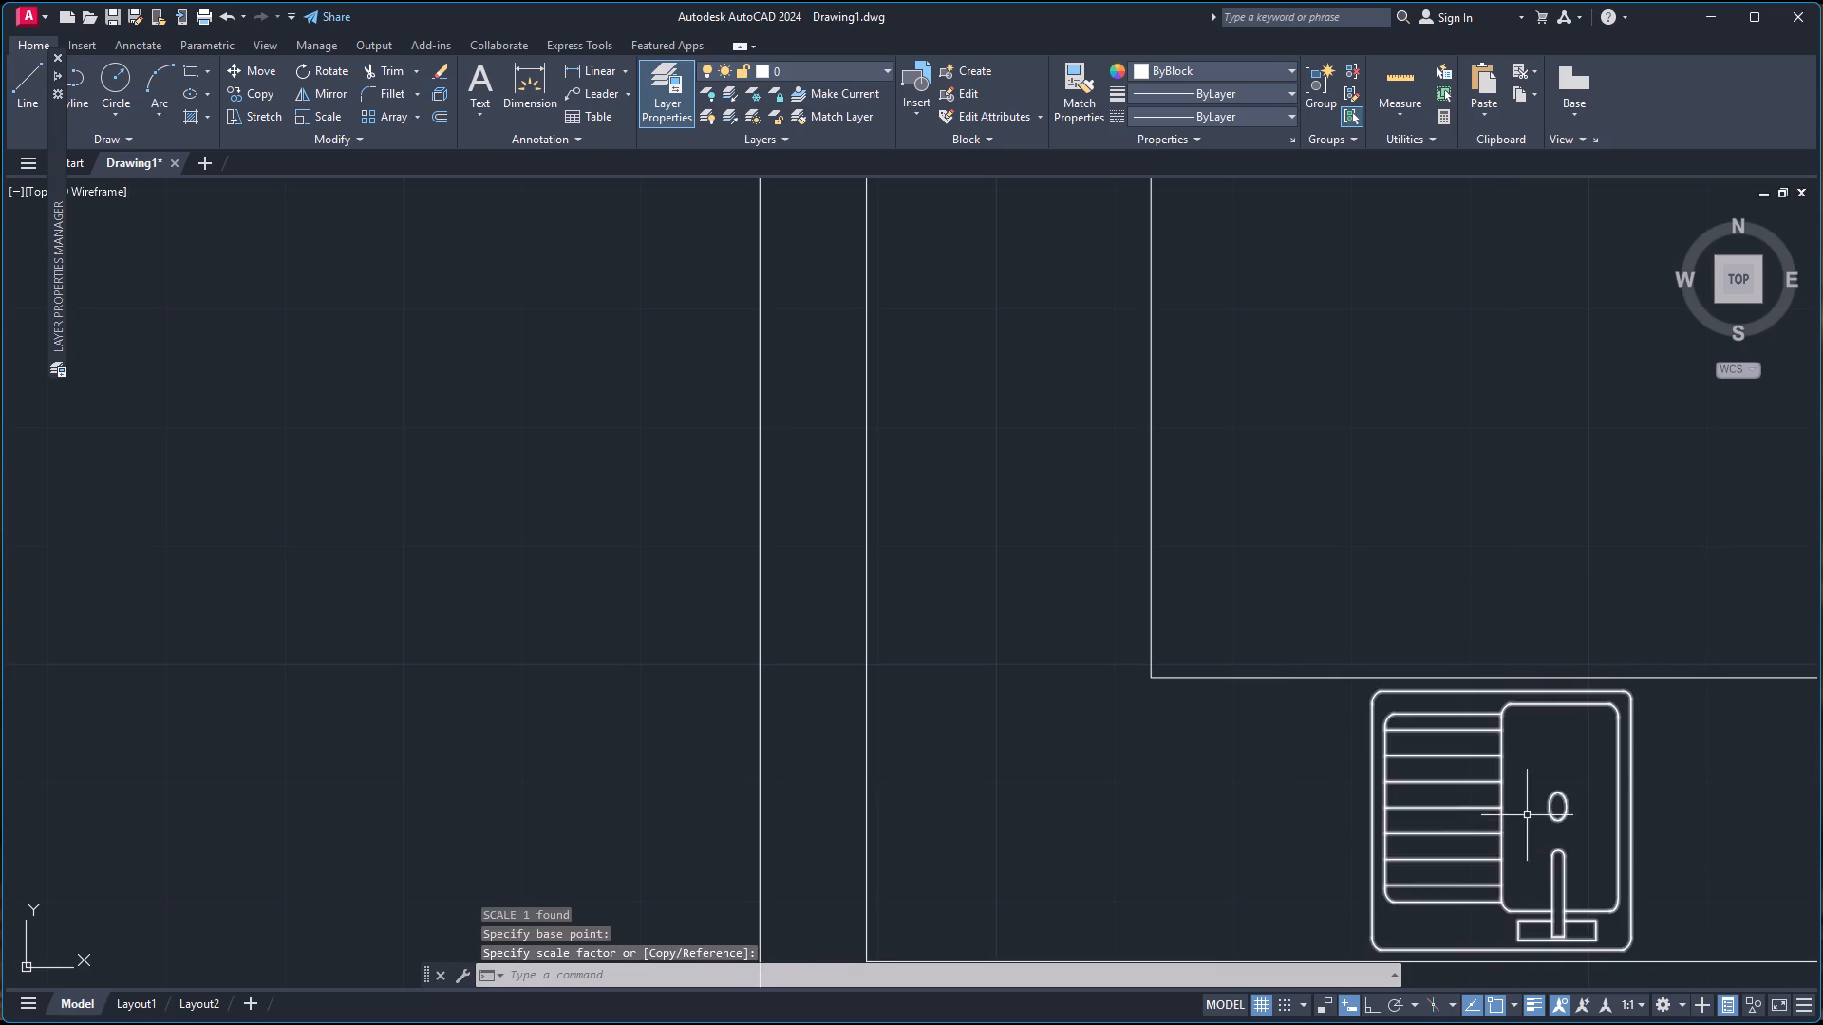
Delete the original sink block left outside the floor plan, west of the sofa.
scroll(1575, 763, down, 4)
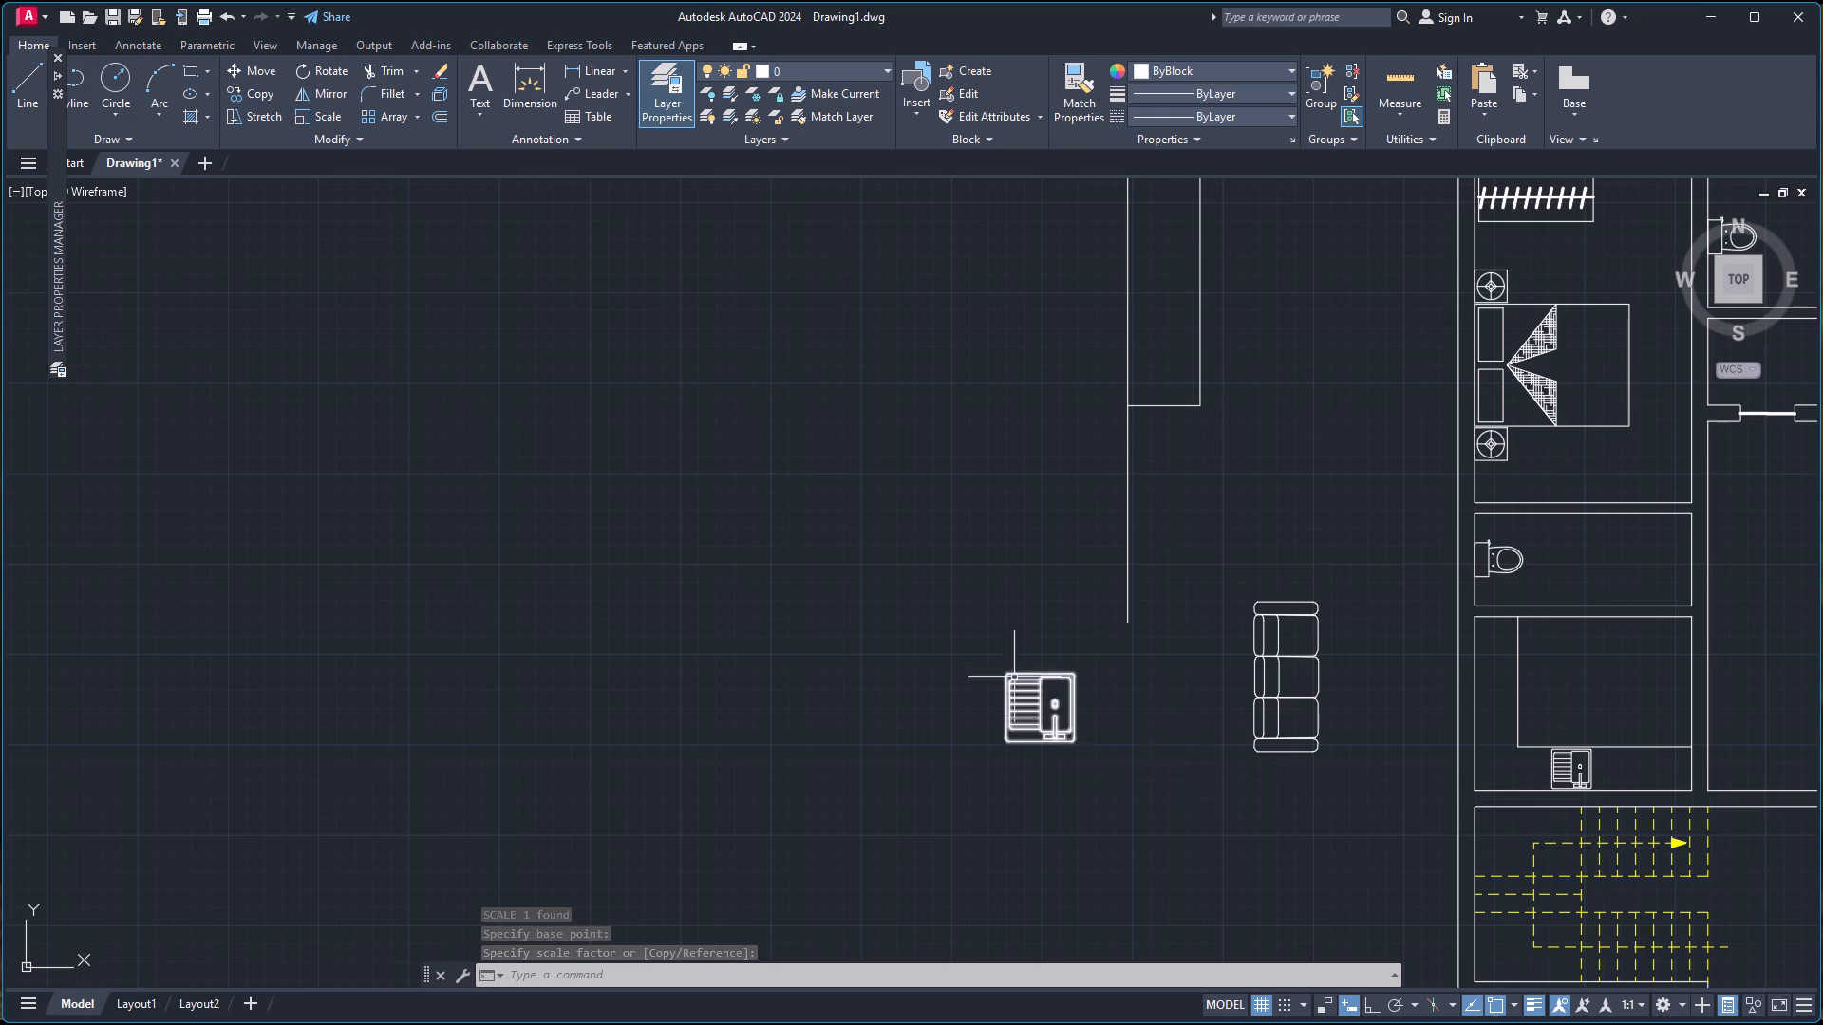
click(982, 647)
click(1098, 765)
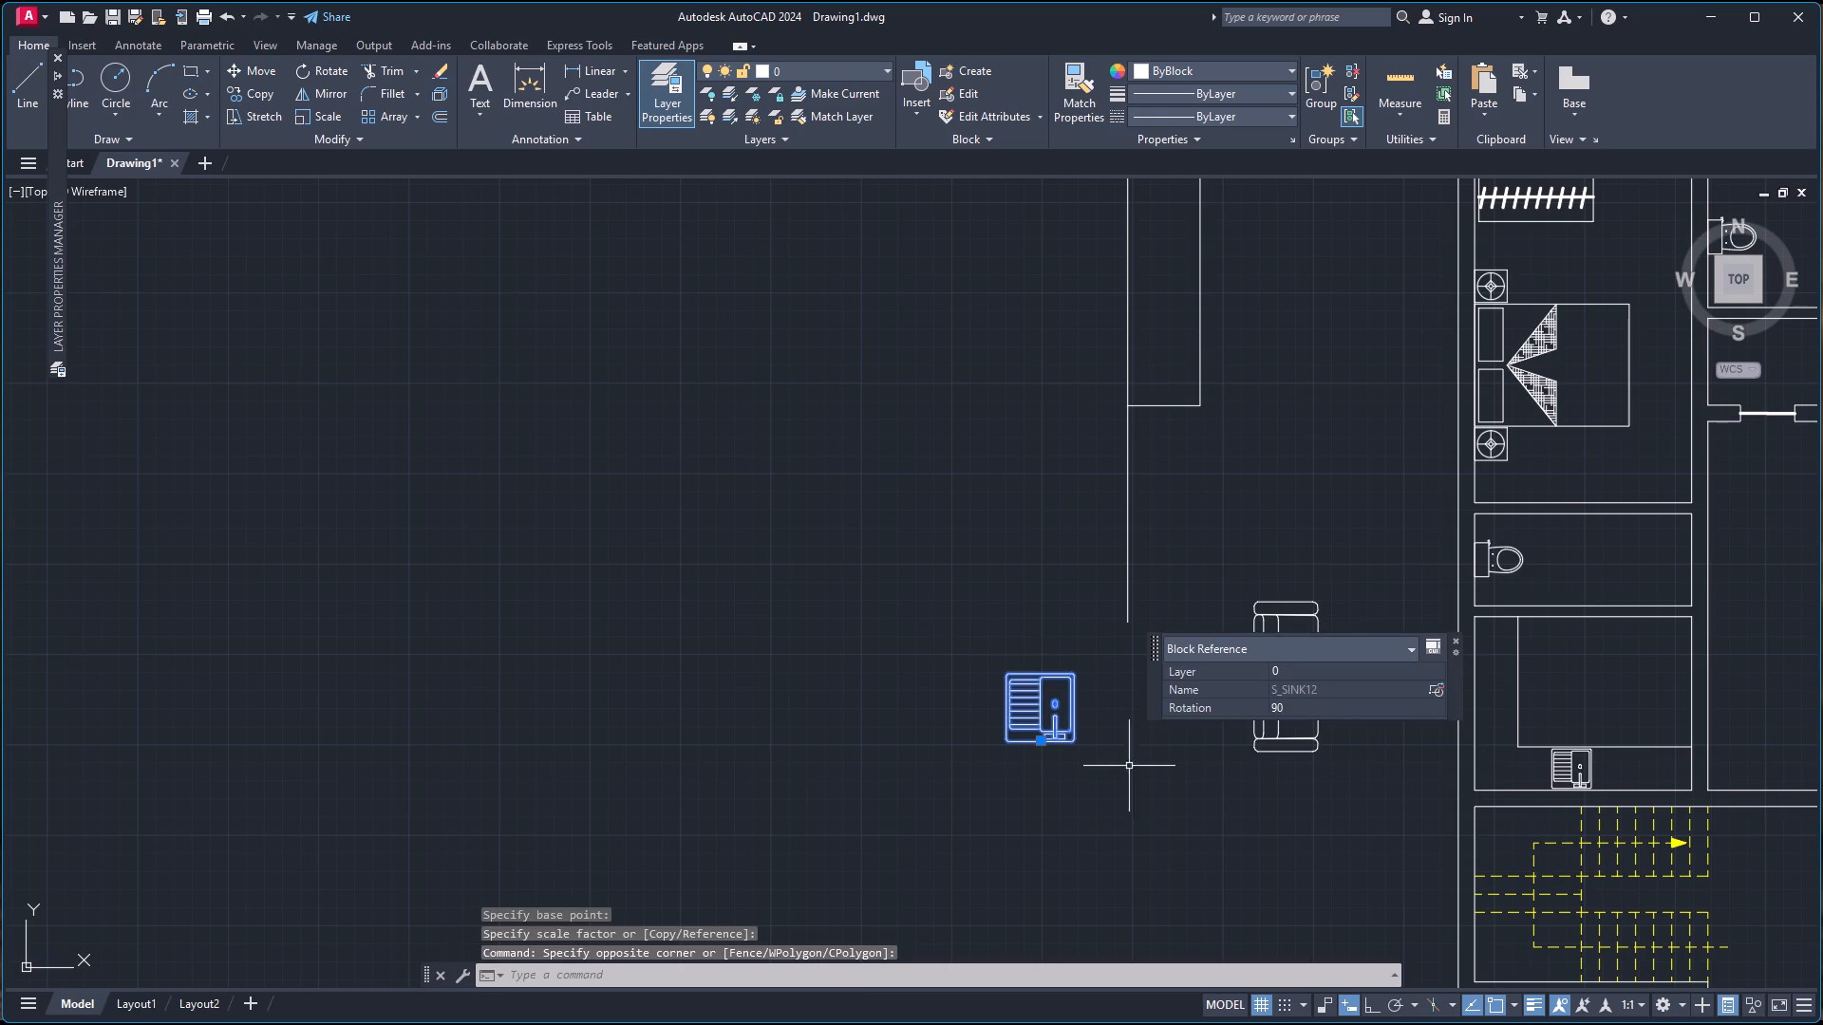
key(Delete)
Move the sink about 4 ft east along the counter room's south wall, with Ortho on, towards the room's southeast corner.
scroll(1607, 739, up, 2)
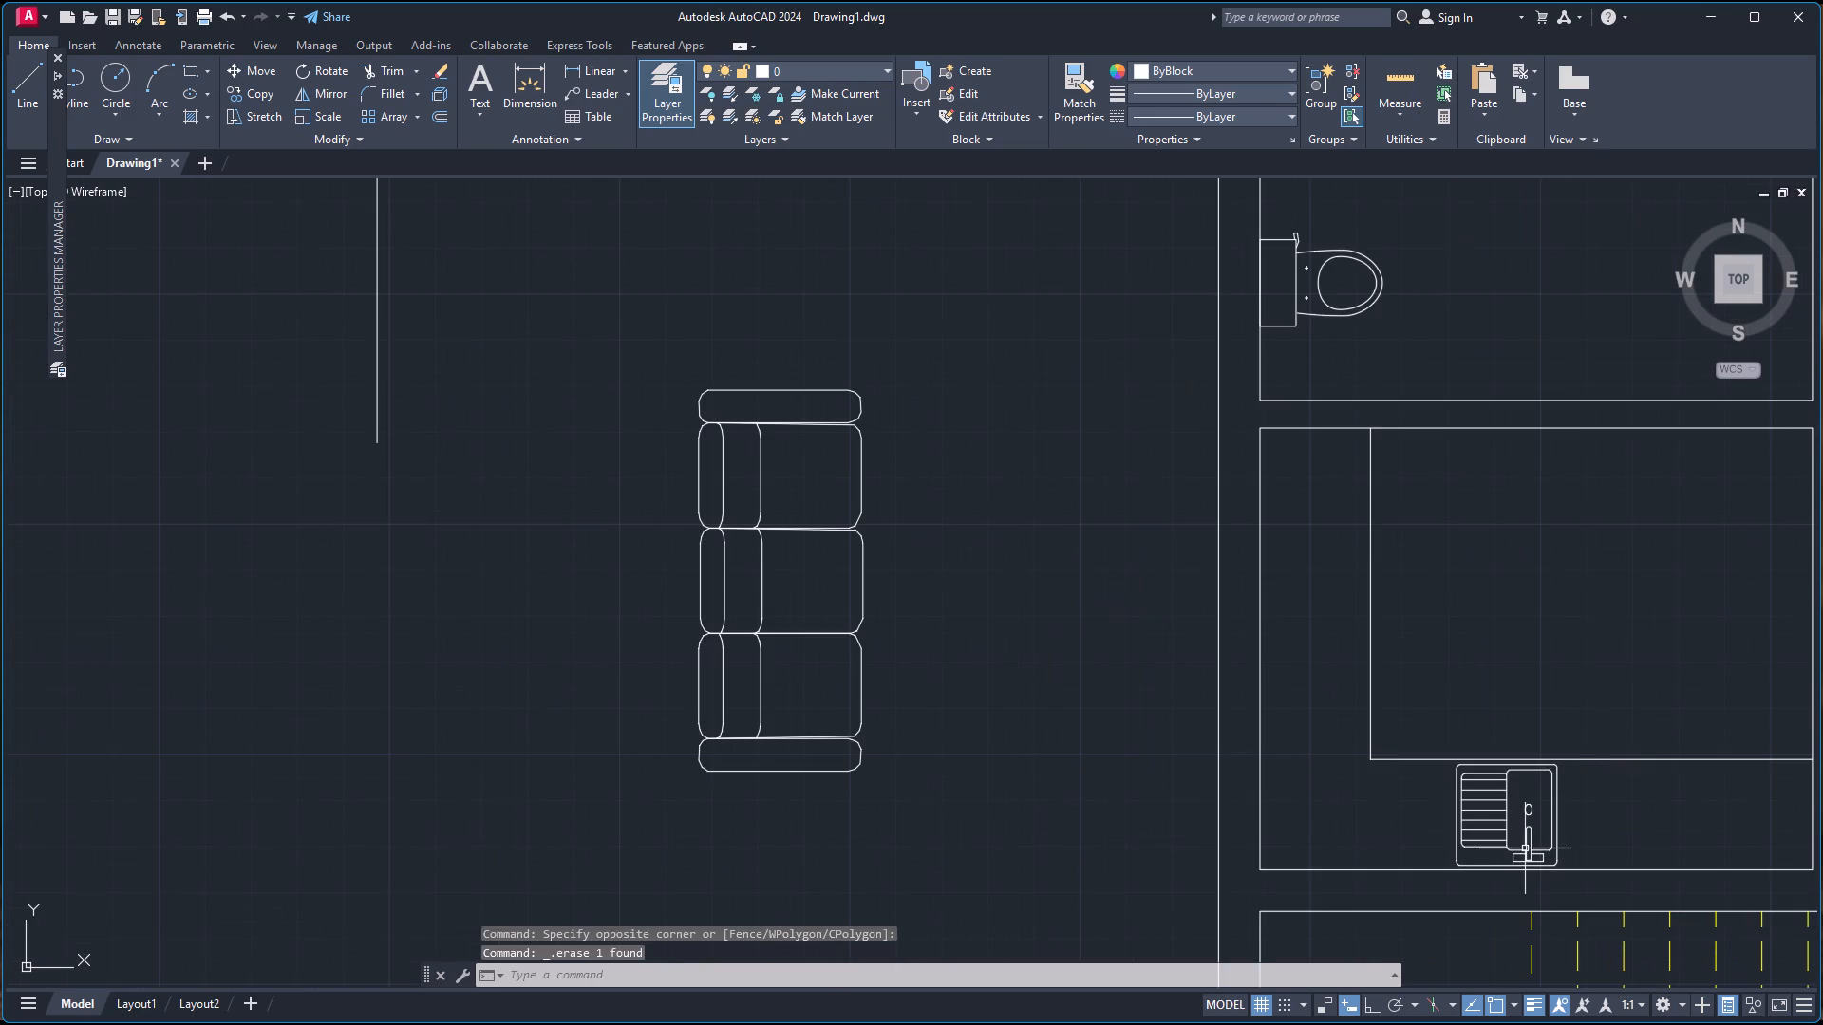
click(1526, 851)
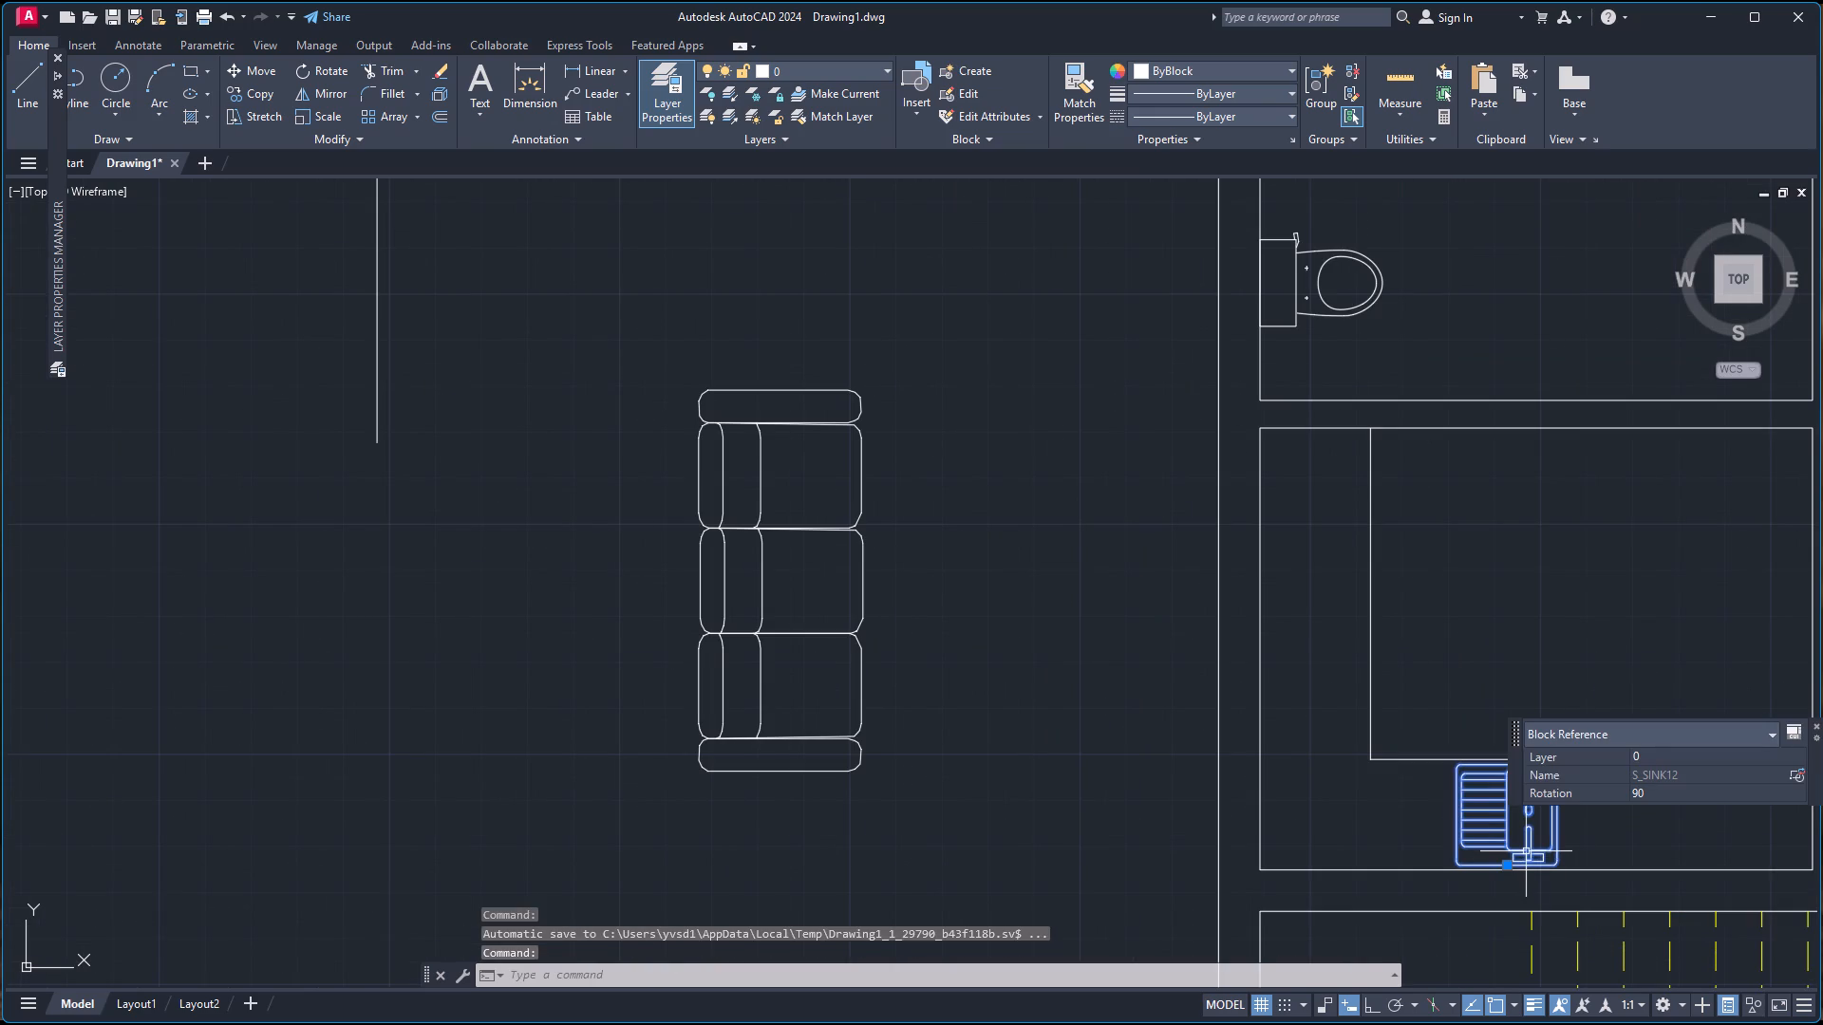
key(m)
key(Return)
scroll(1537, 845, up, 3)
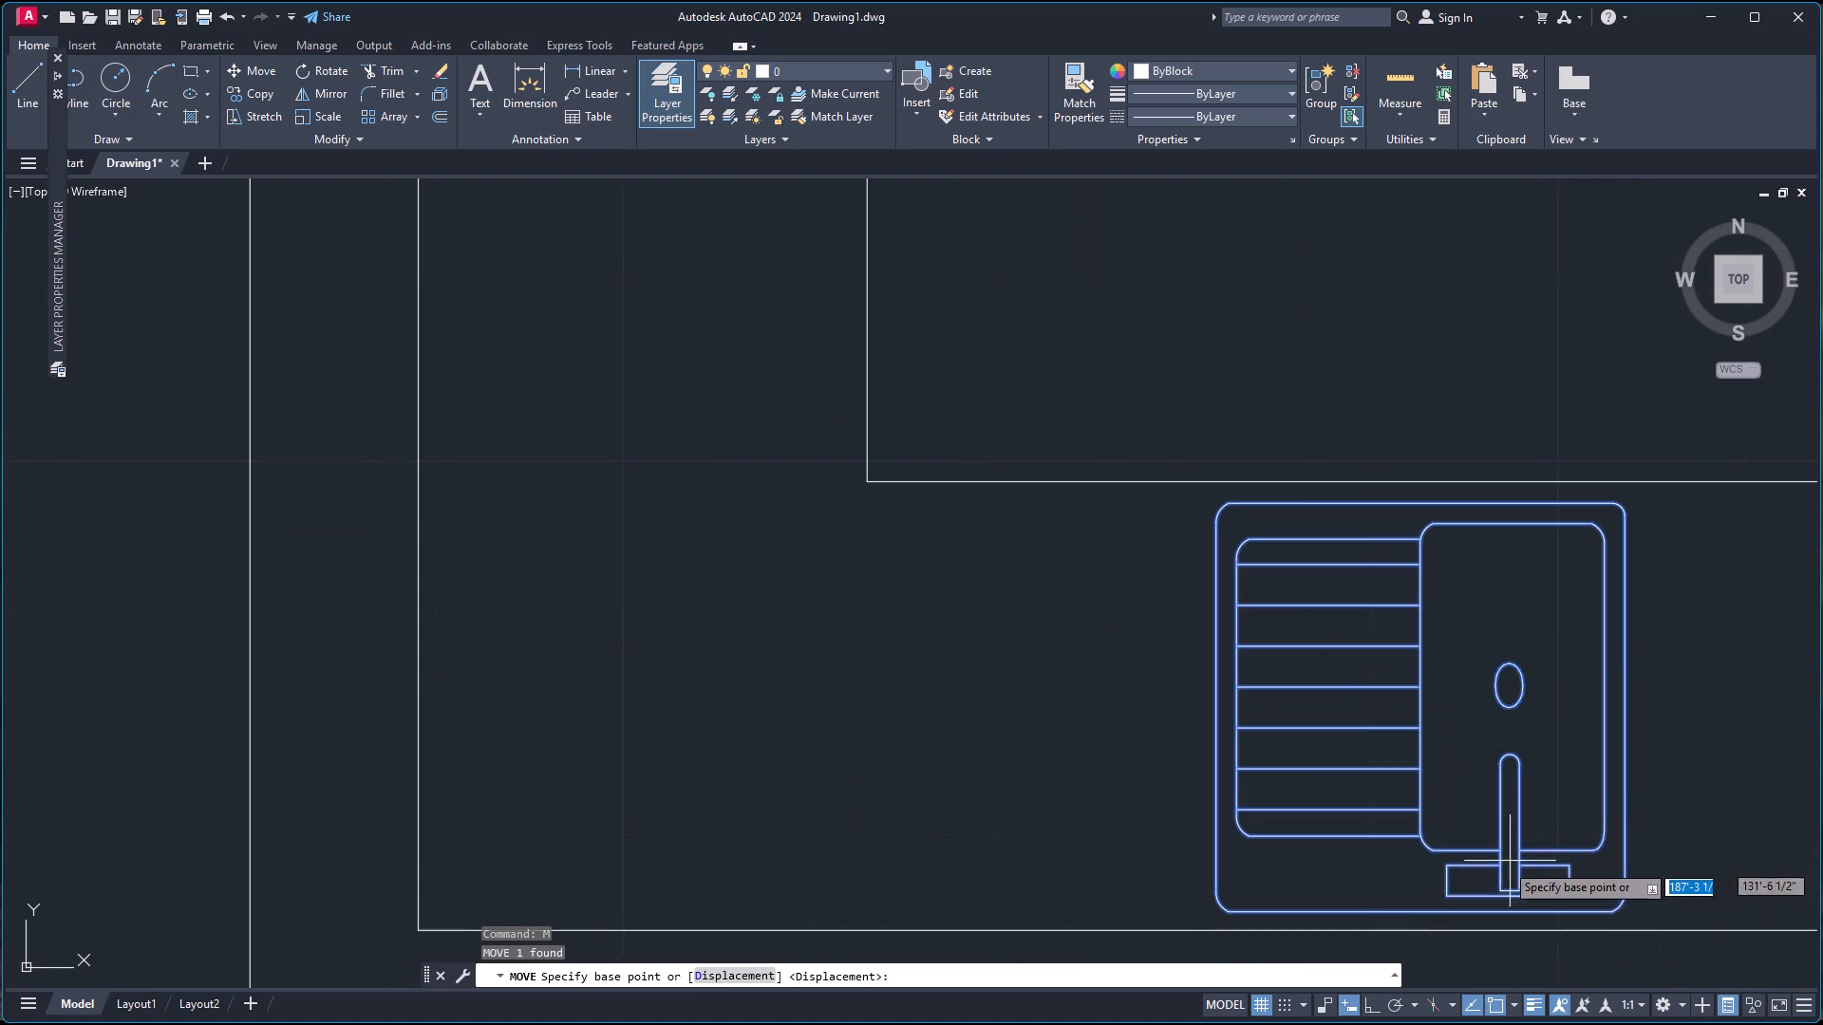
click(1419, 911)
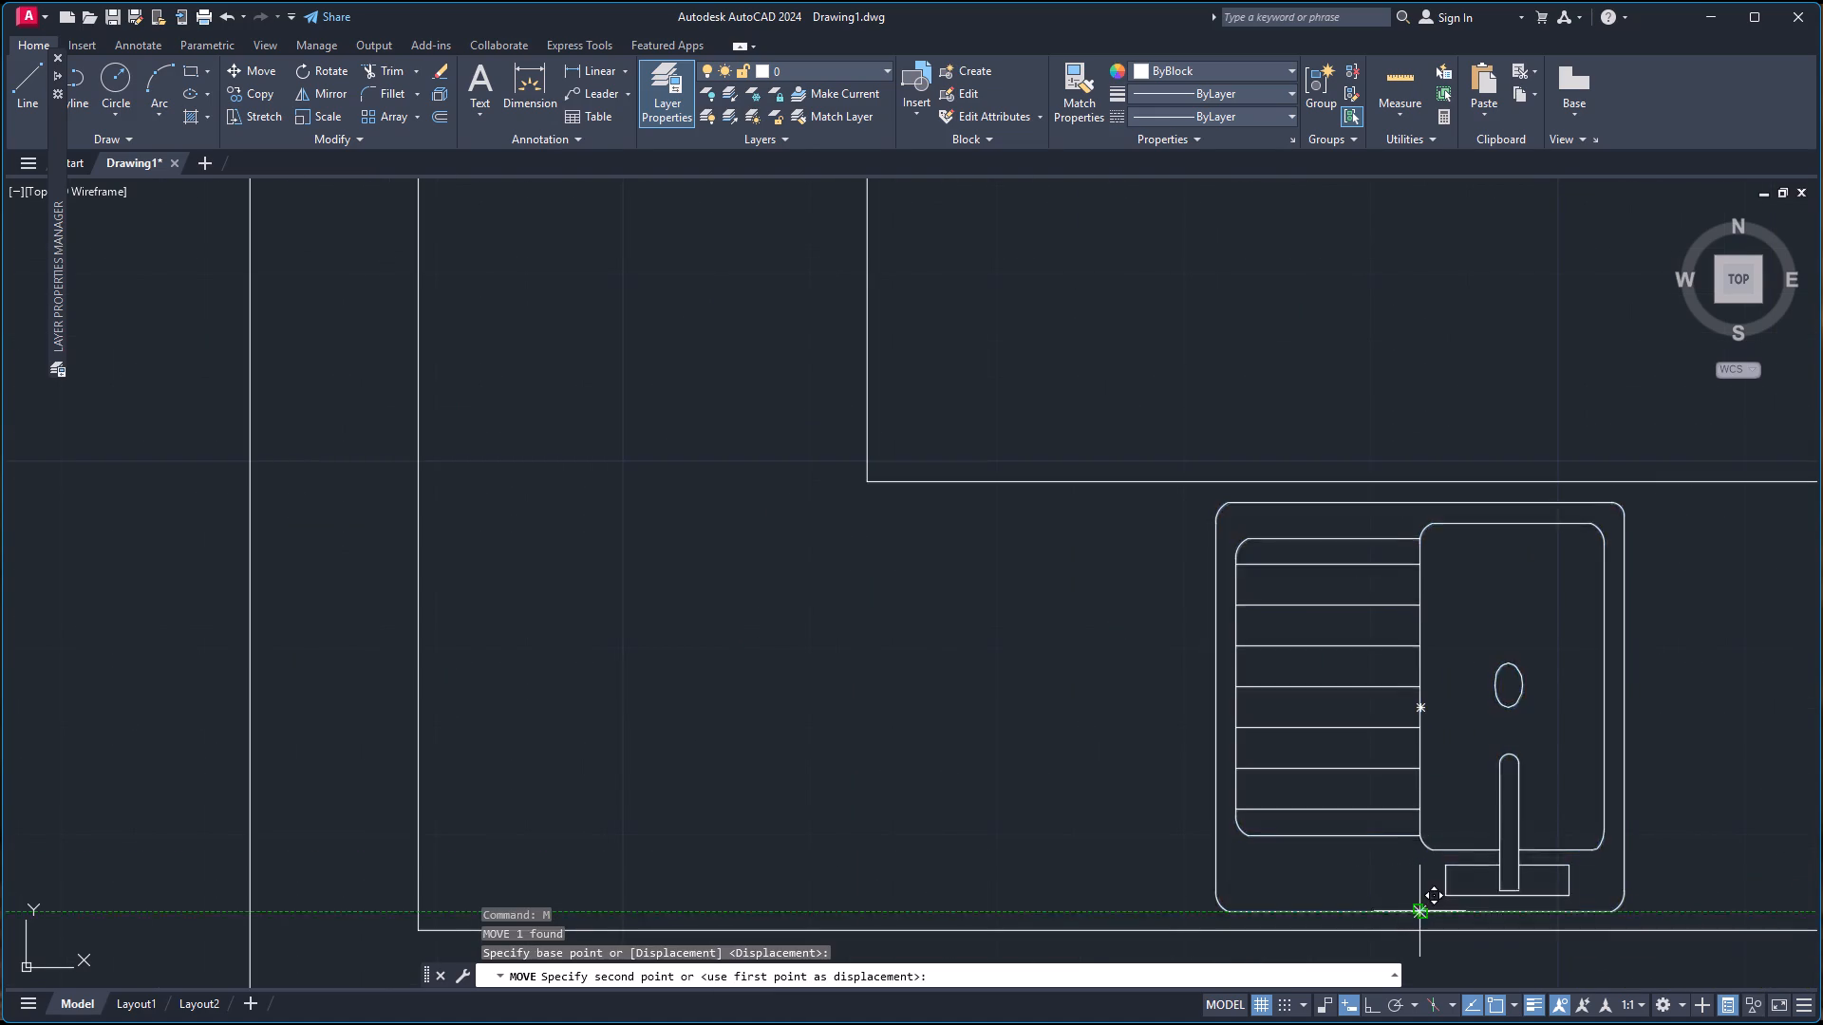
scroll(1568, 896, down, 4)
key(F8)
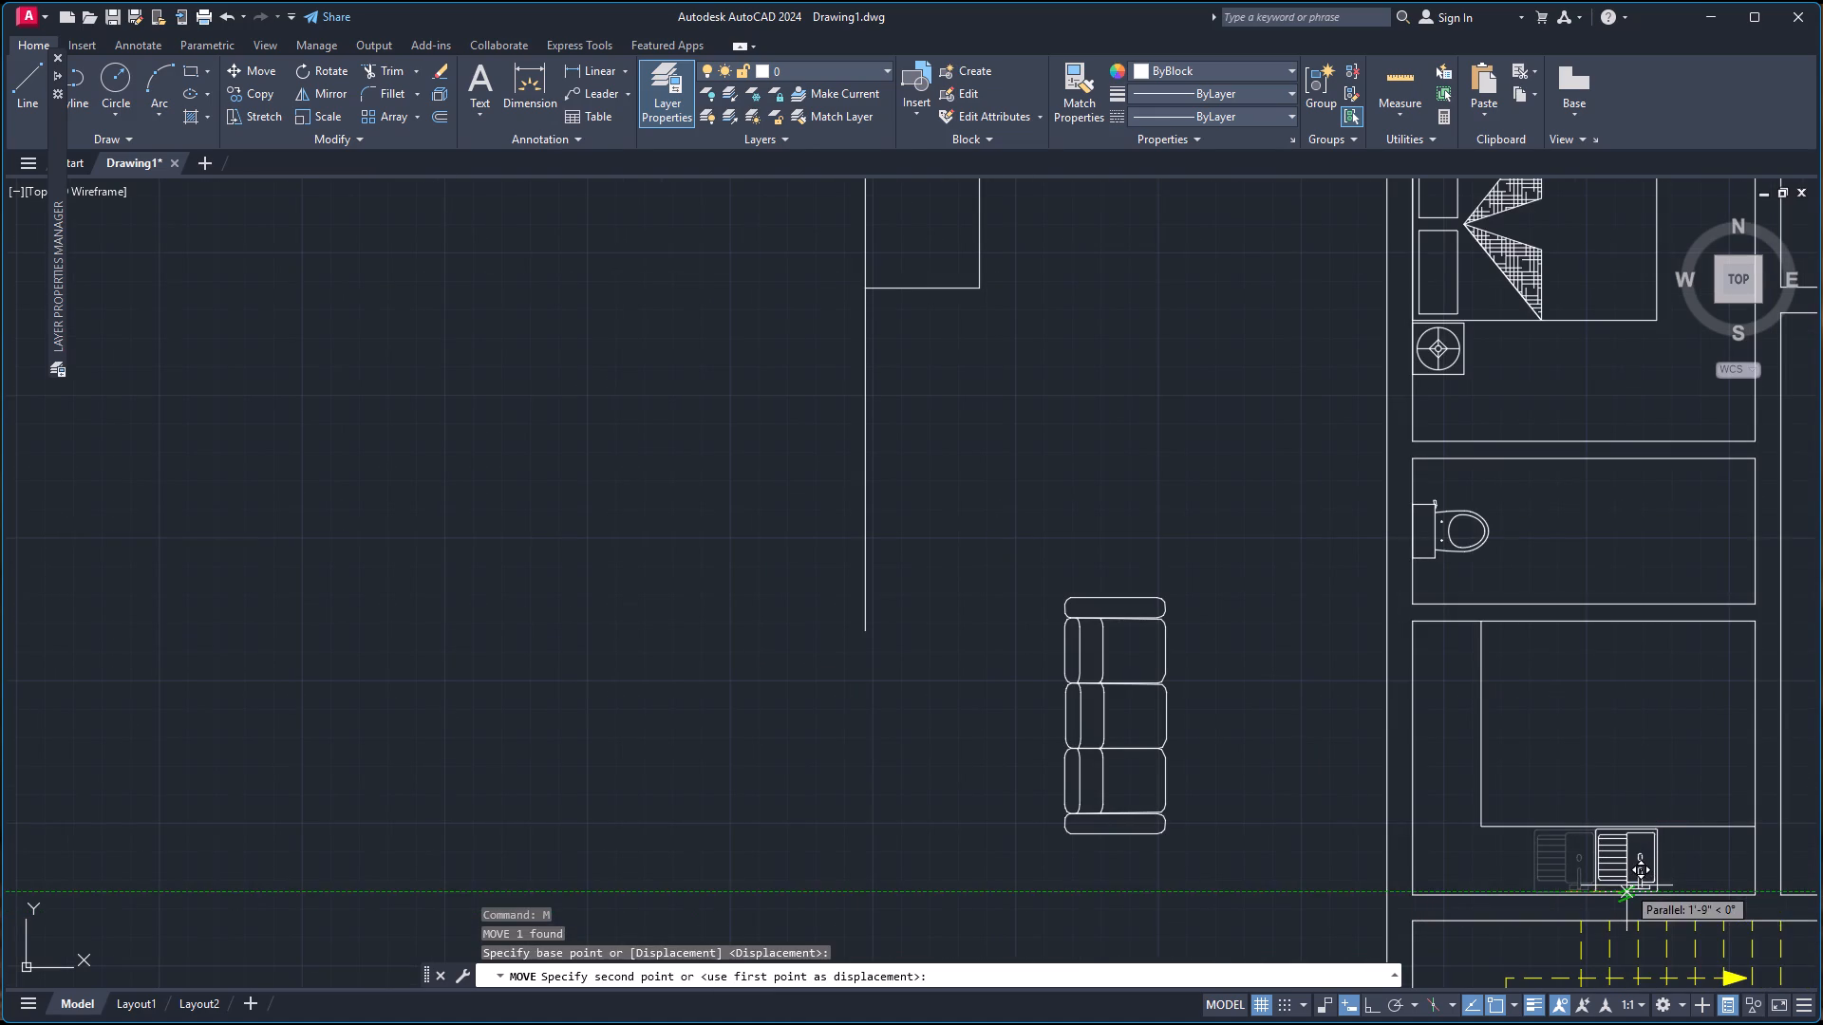
scroll(1698, 884, up, 2)
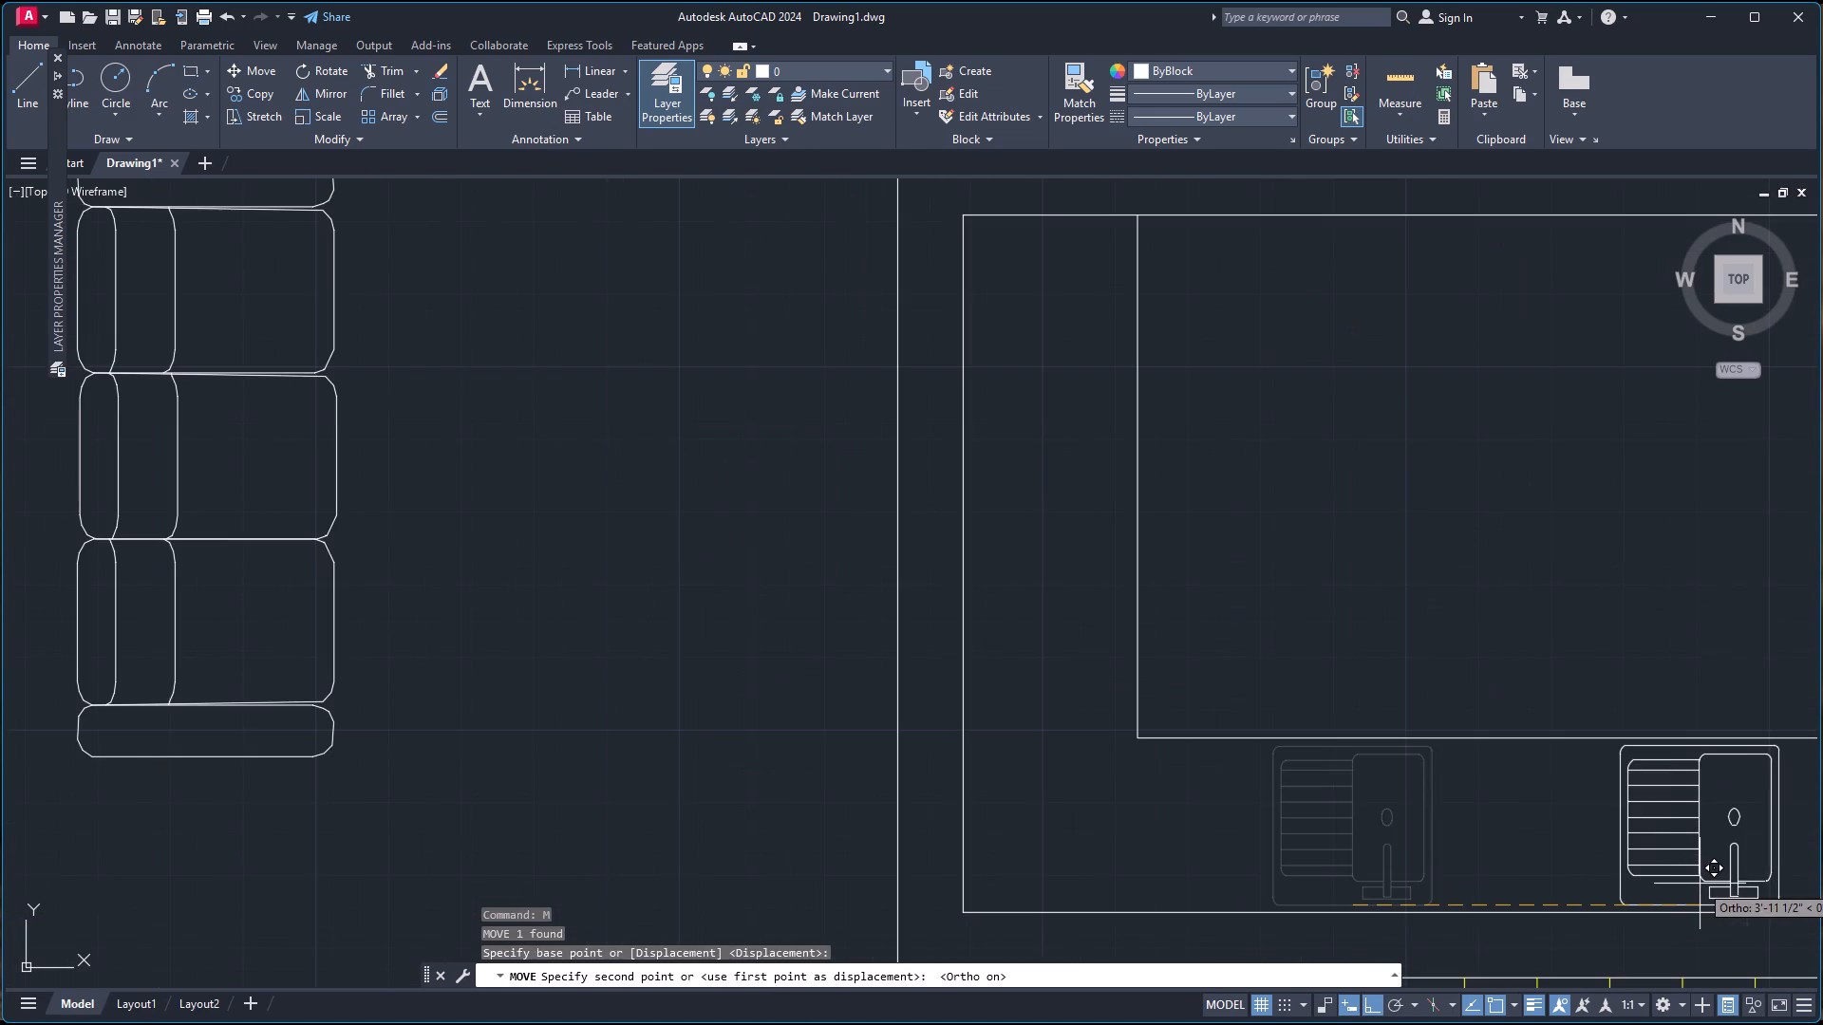
scroll(1706, 884, down, 3)
scroll(1723, 879, up, 3)
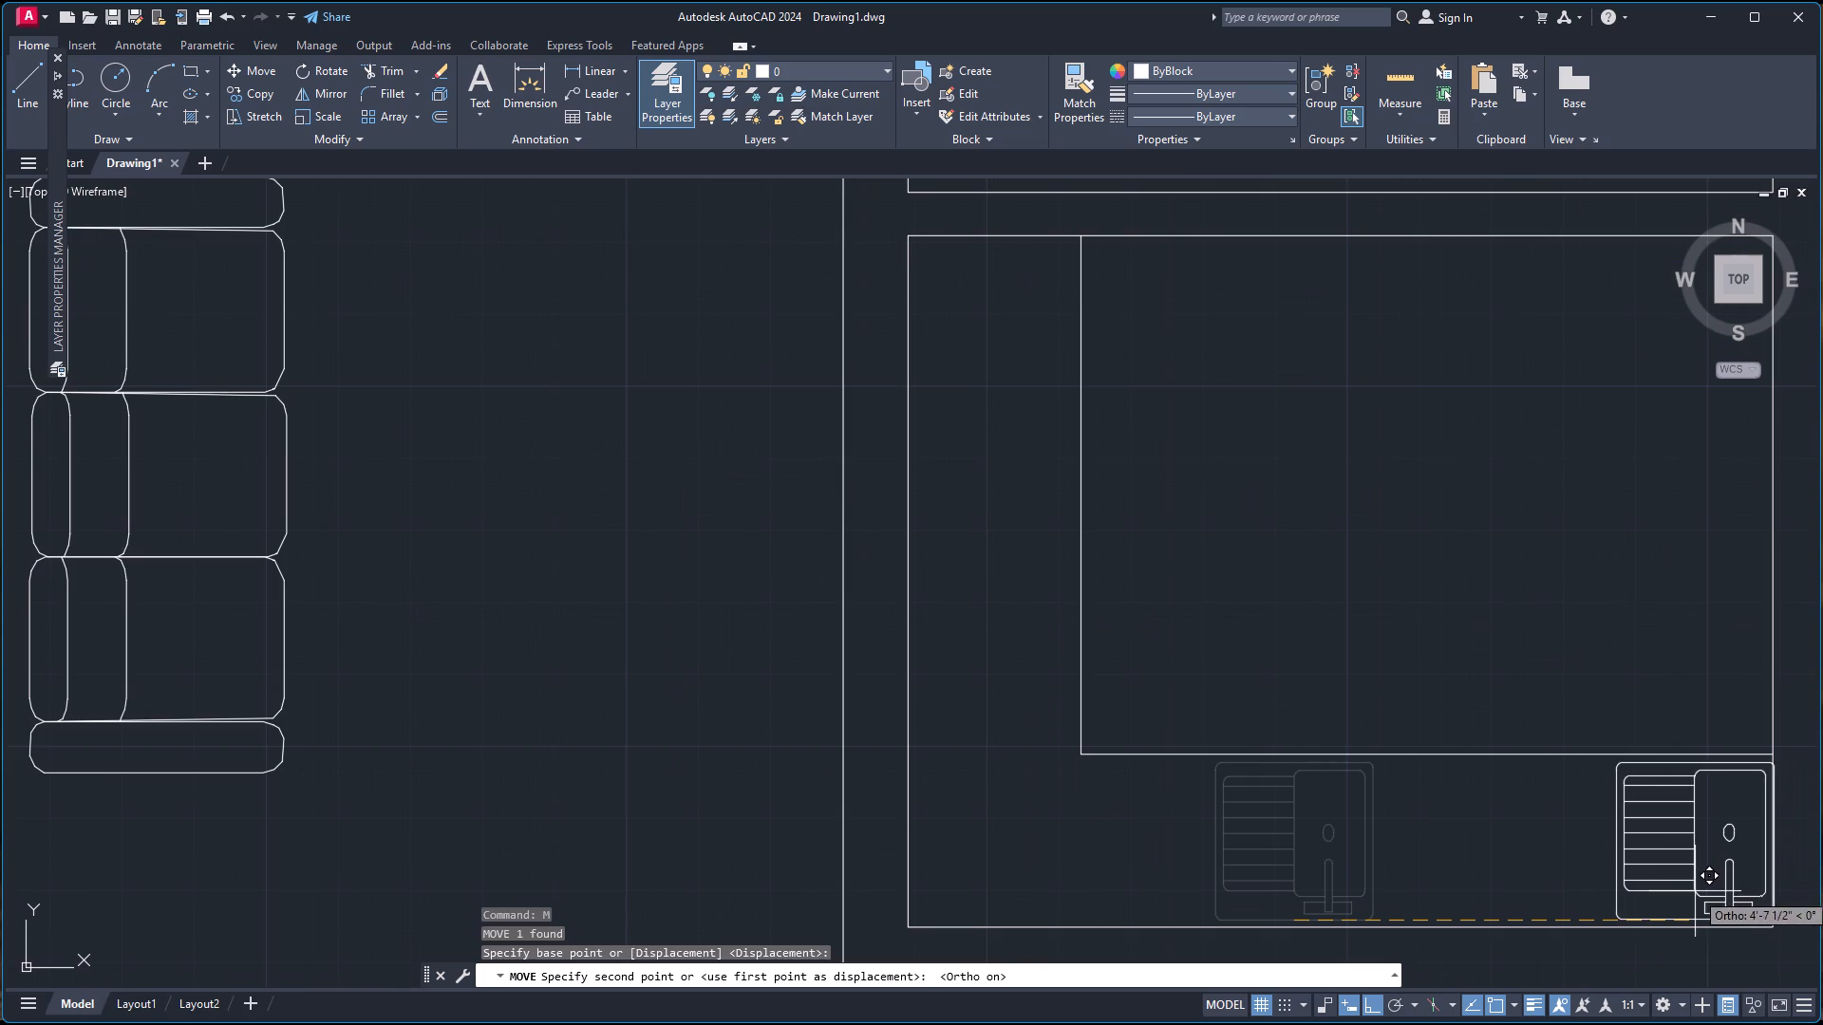
scroll(1670, 923, up, 2)
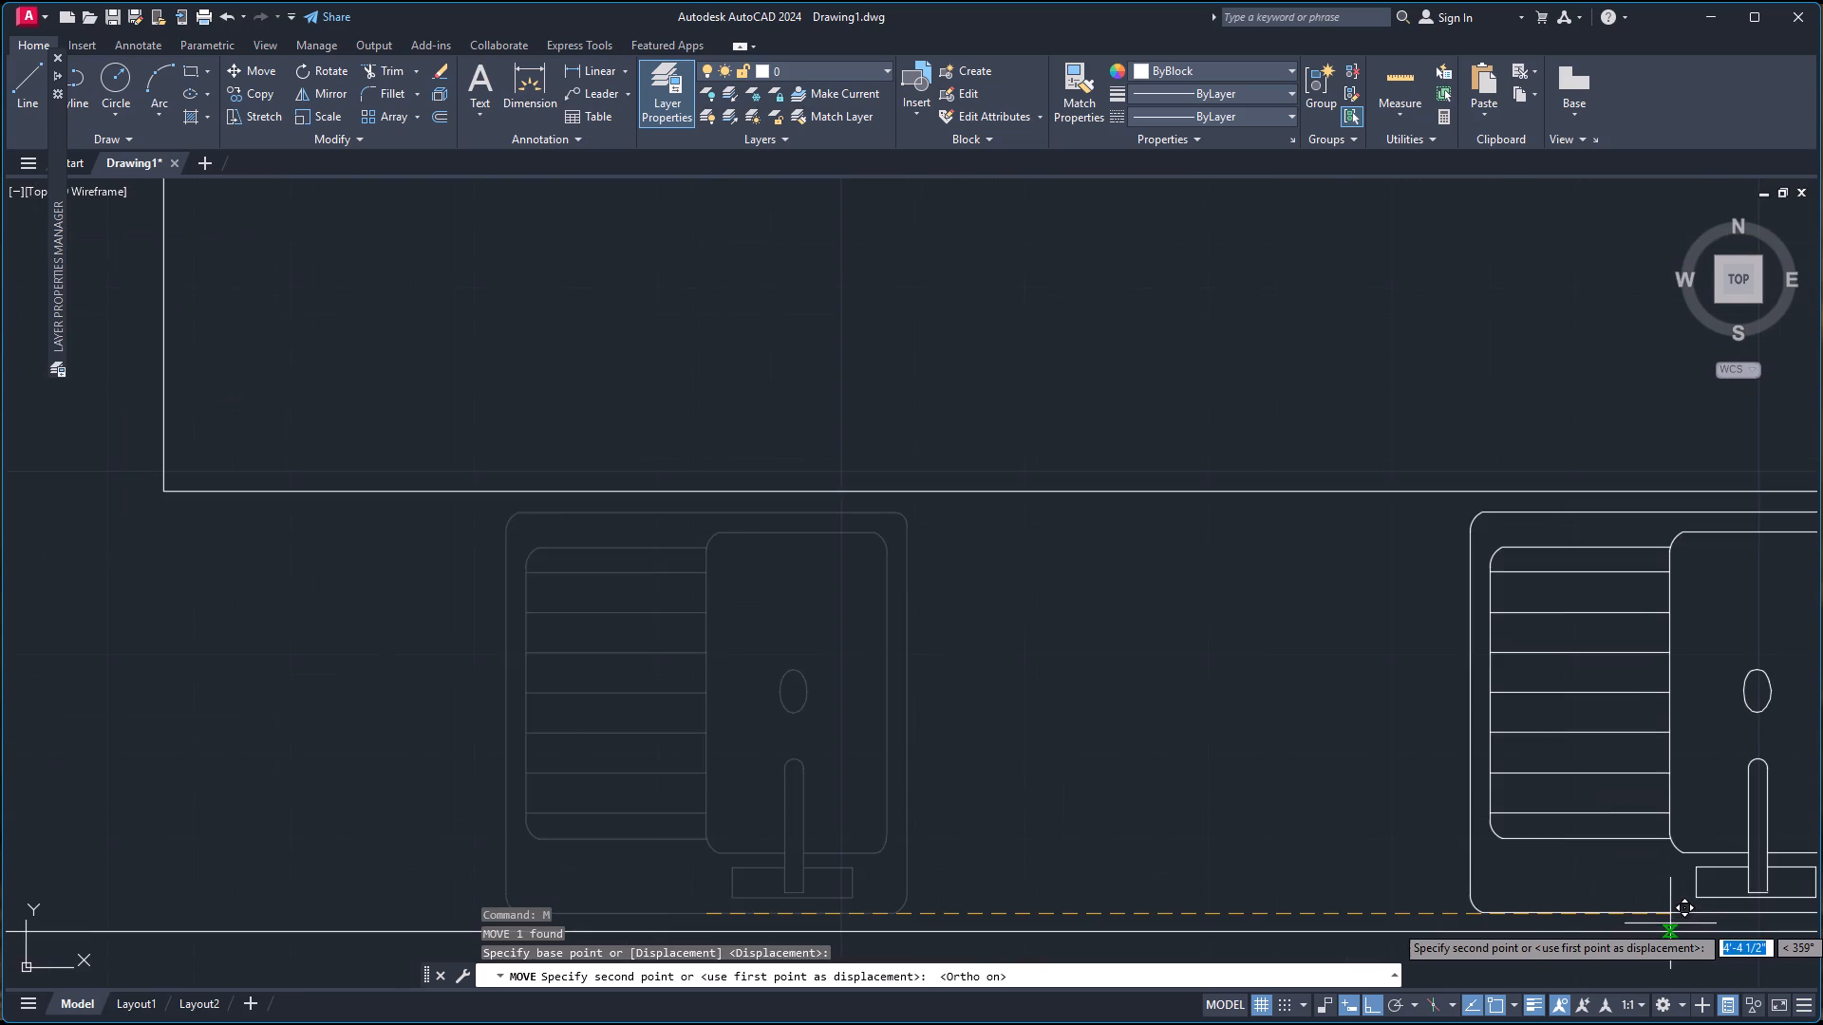
scroll(1671, 918, up, 1)
scroll(1678, 908, down, 2)
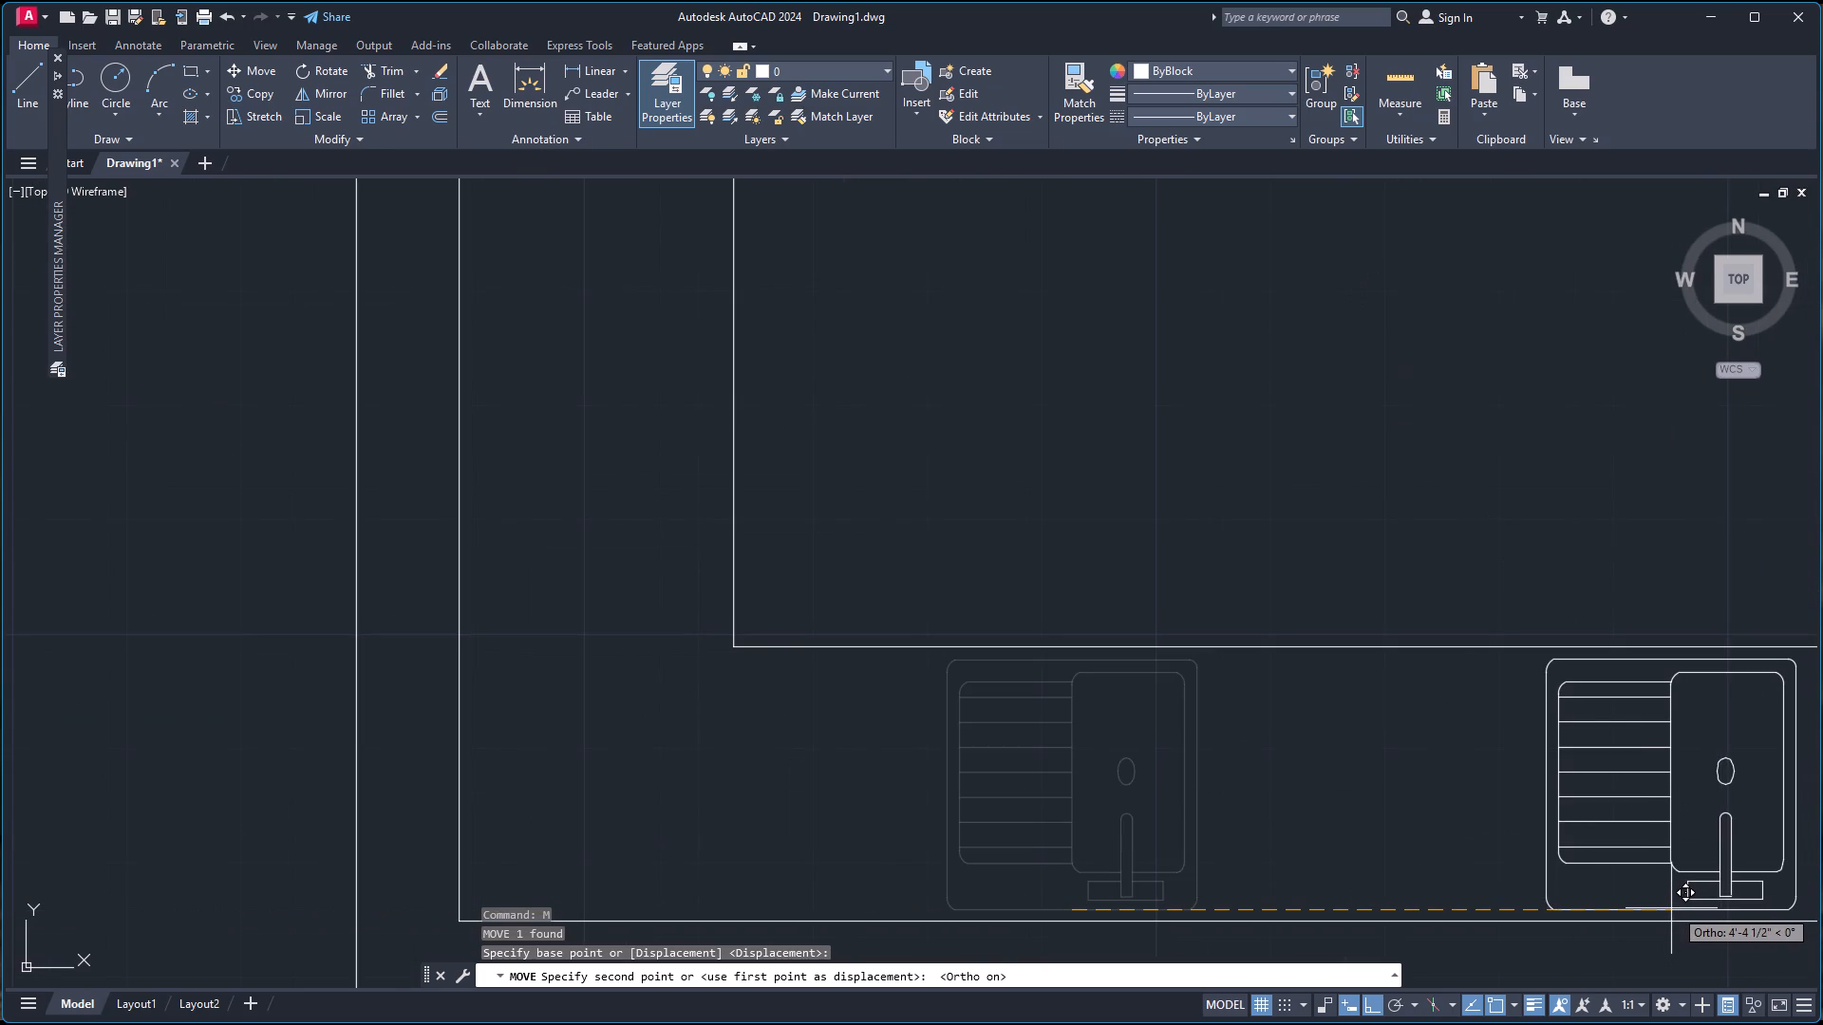
scroll(1671, 908, down, 2)
scroll(1653, 907, up, 2)
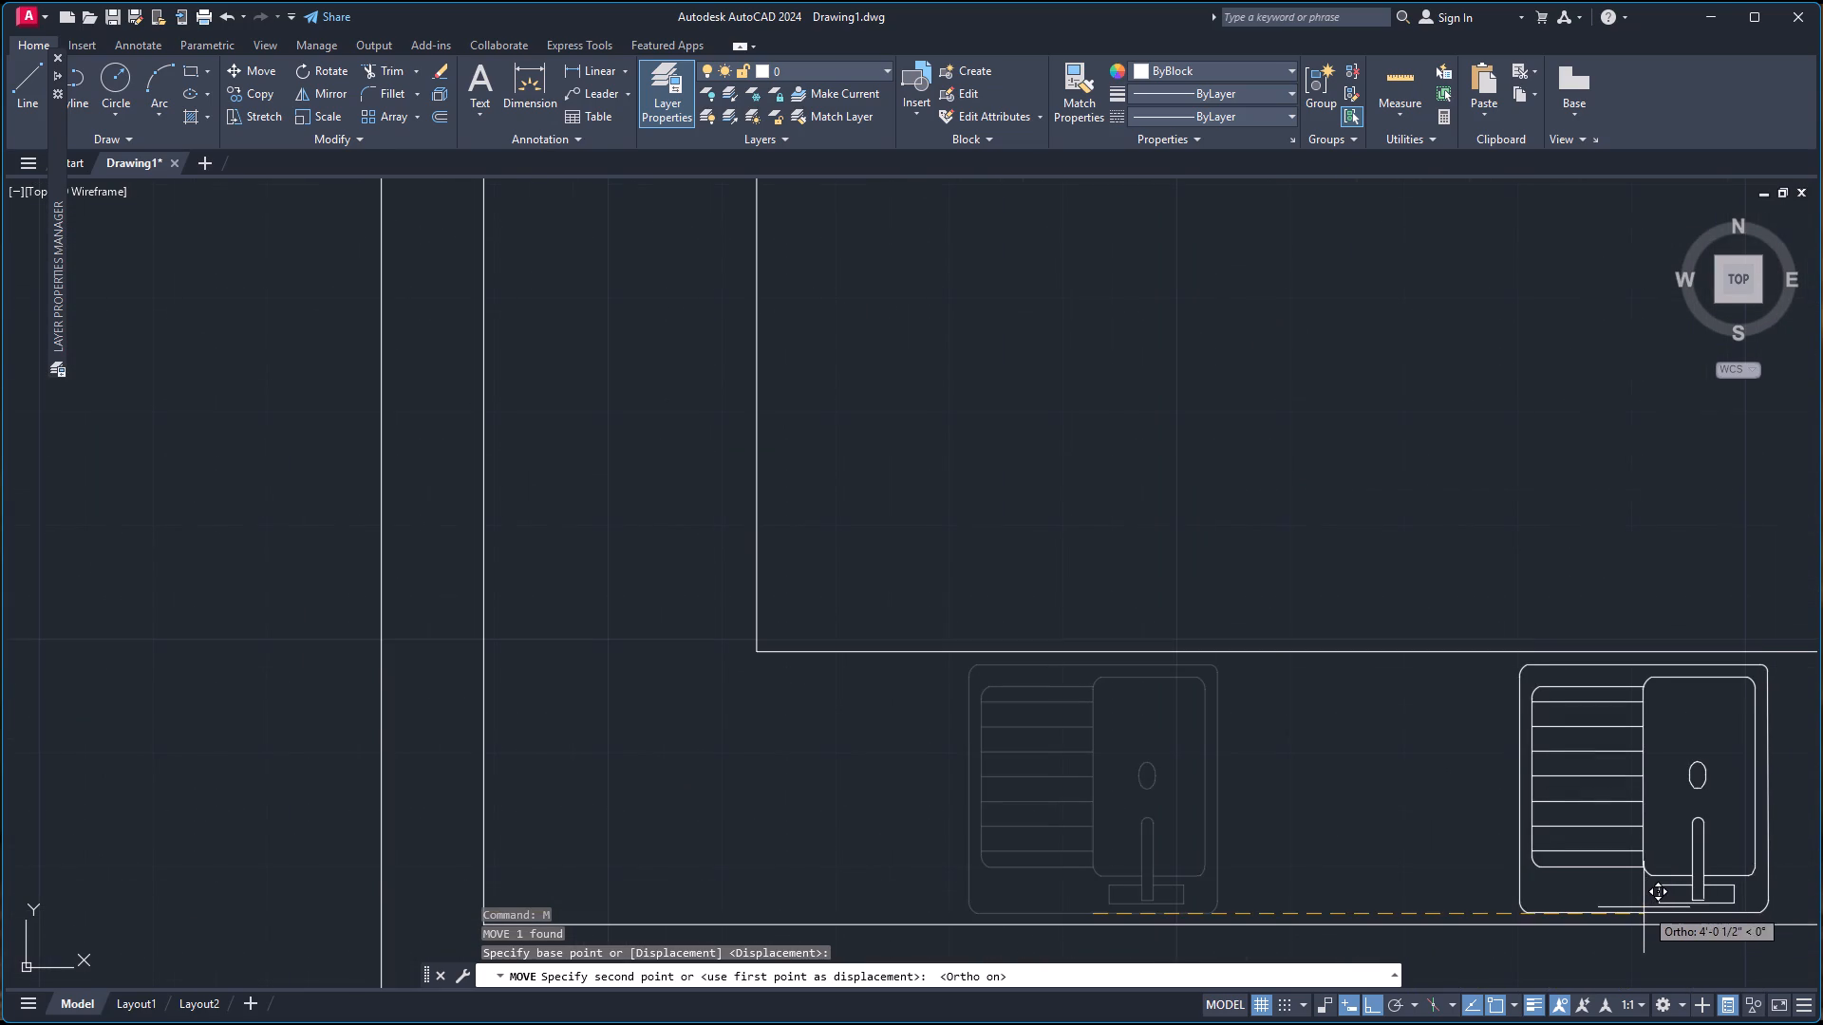
click(1629, 915)
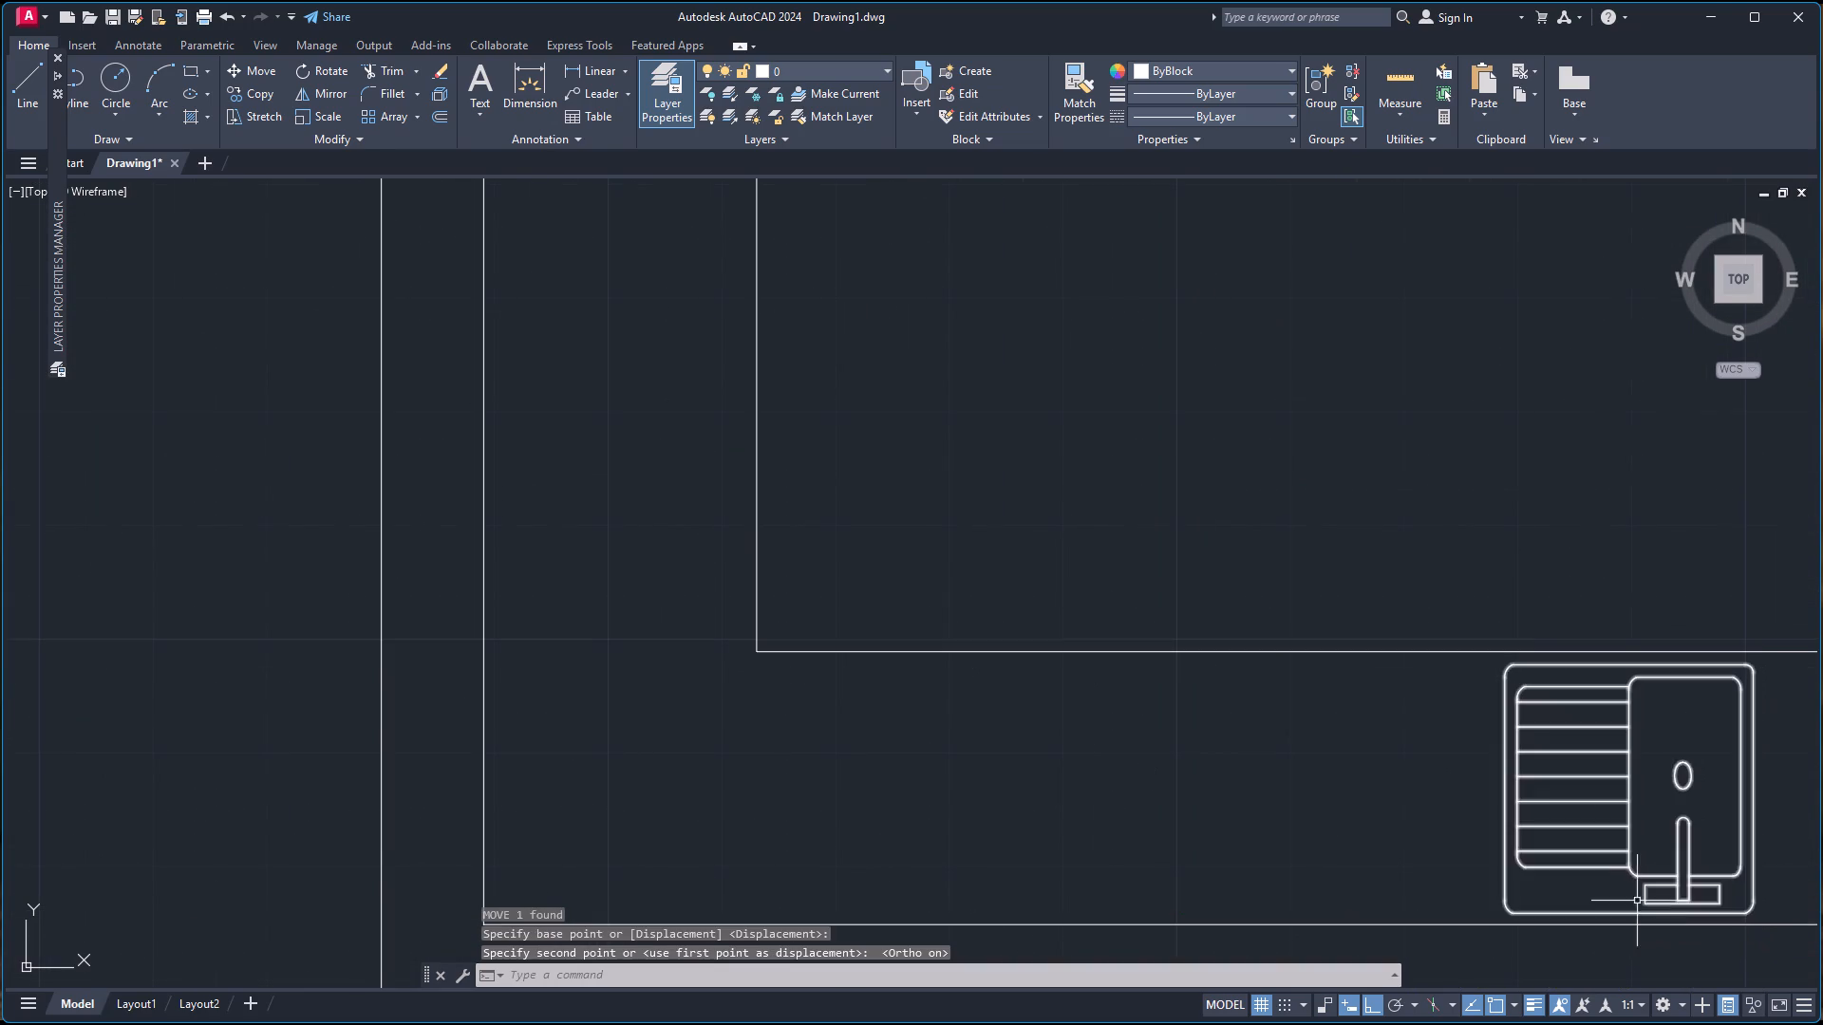
Open the a12 block of two armchairs, table and two-seat sofa in the Block Editor.
scroll(1633, 853, down, 3)
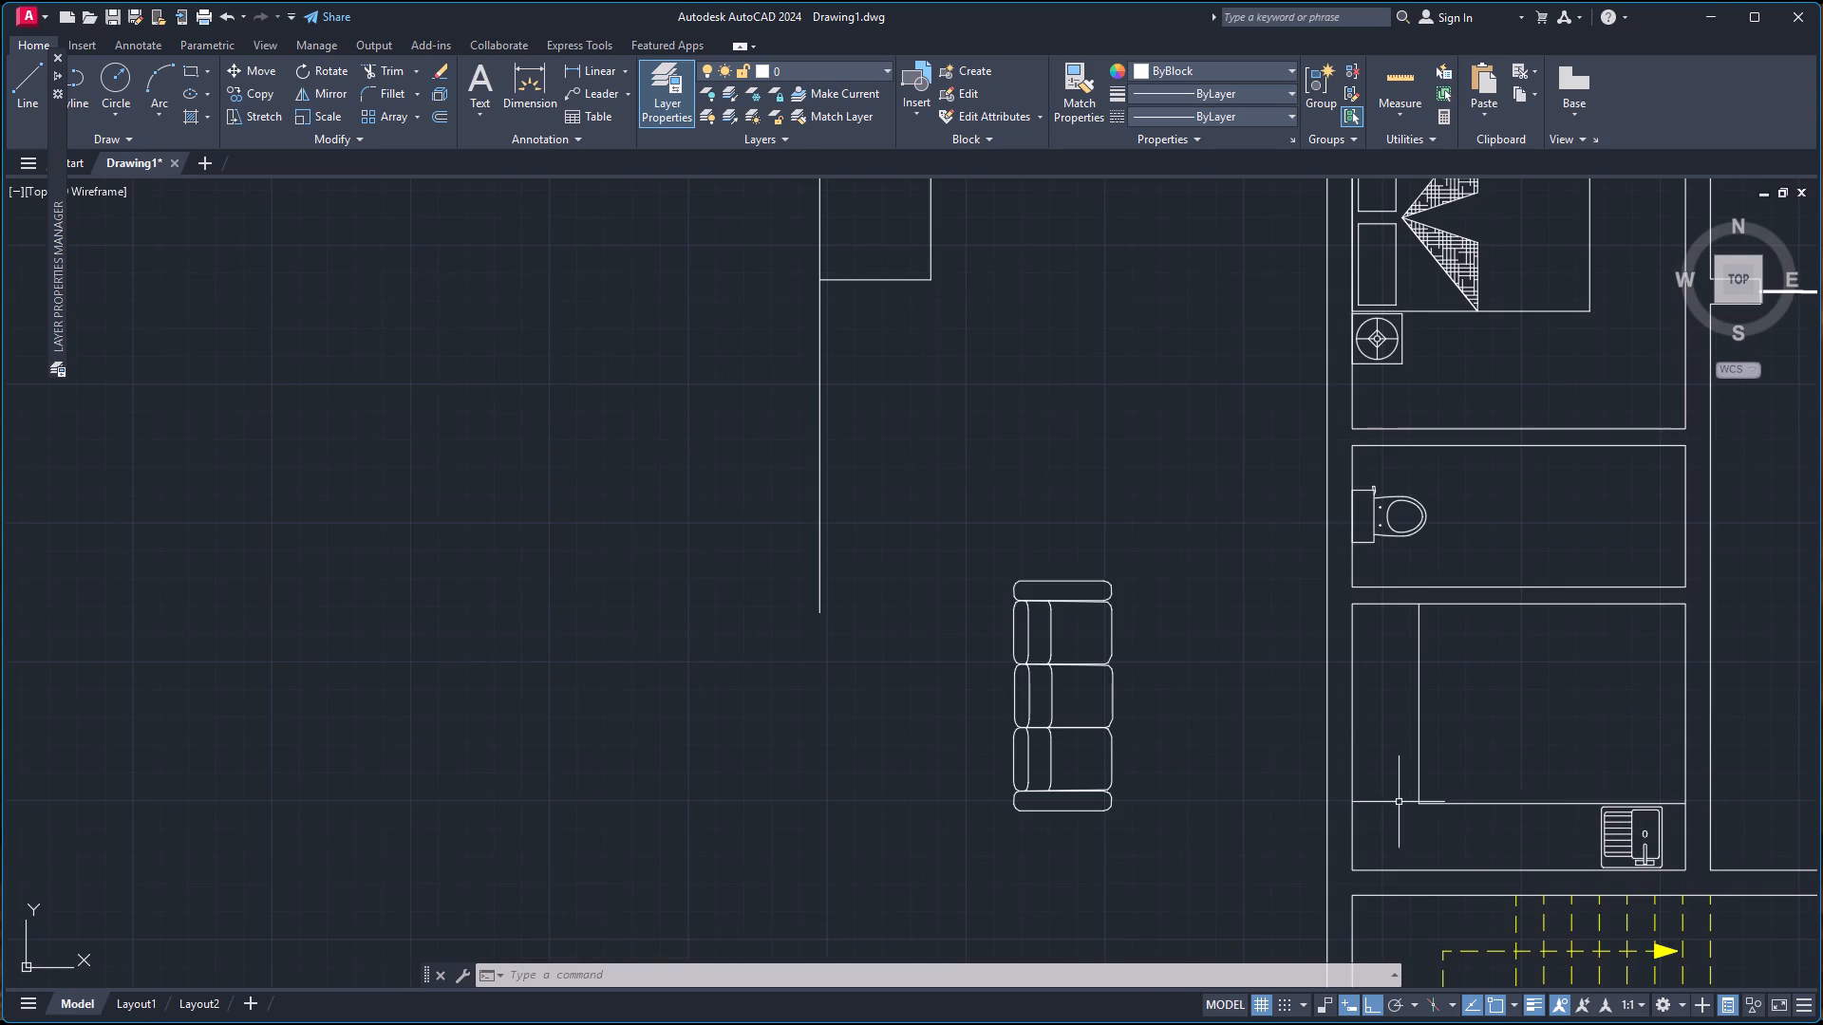
scroll(1355, 802, down, 4)
scroll(1697, 863, down, 4)
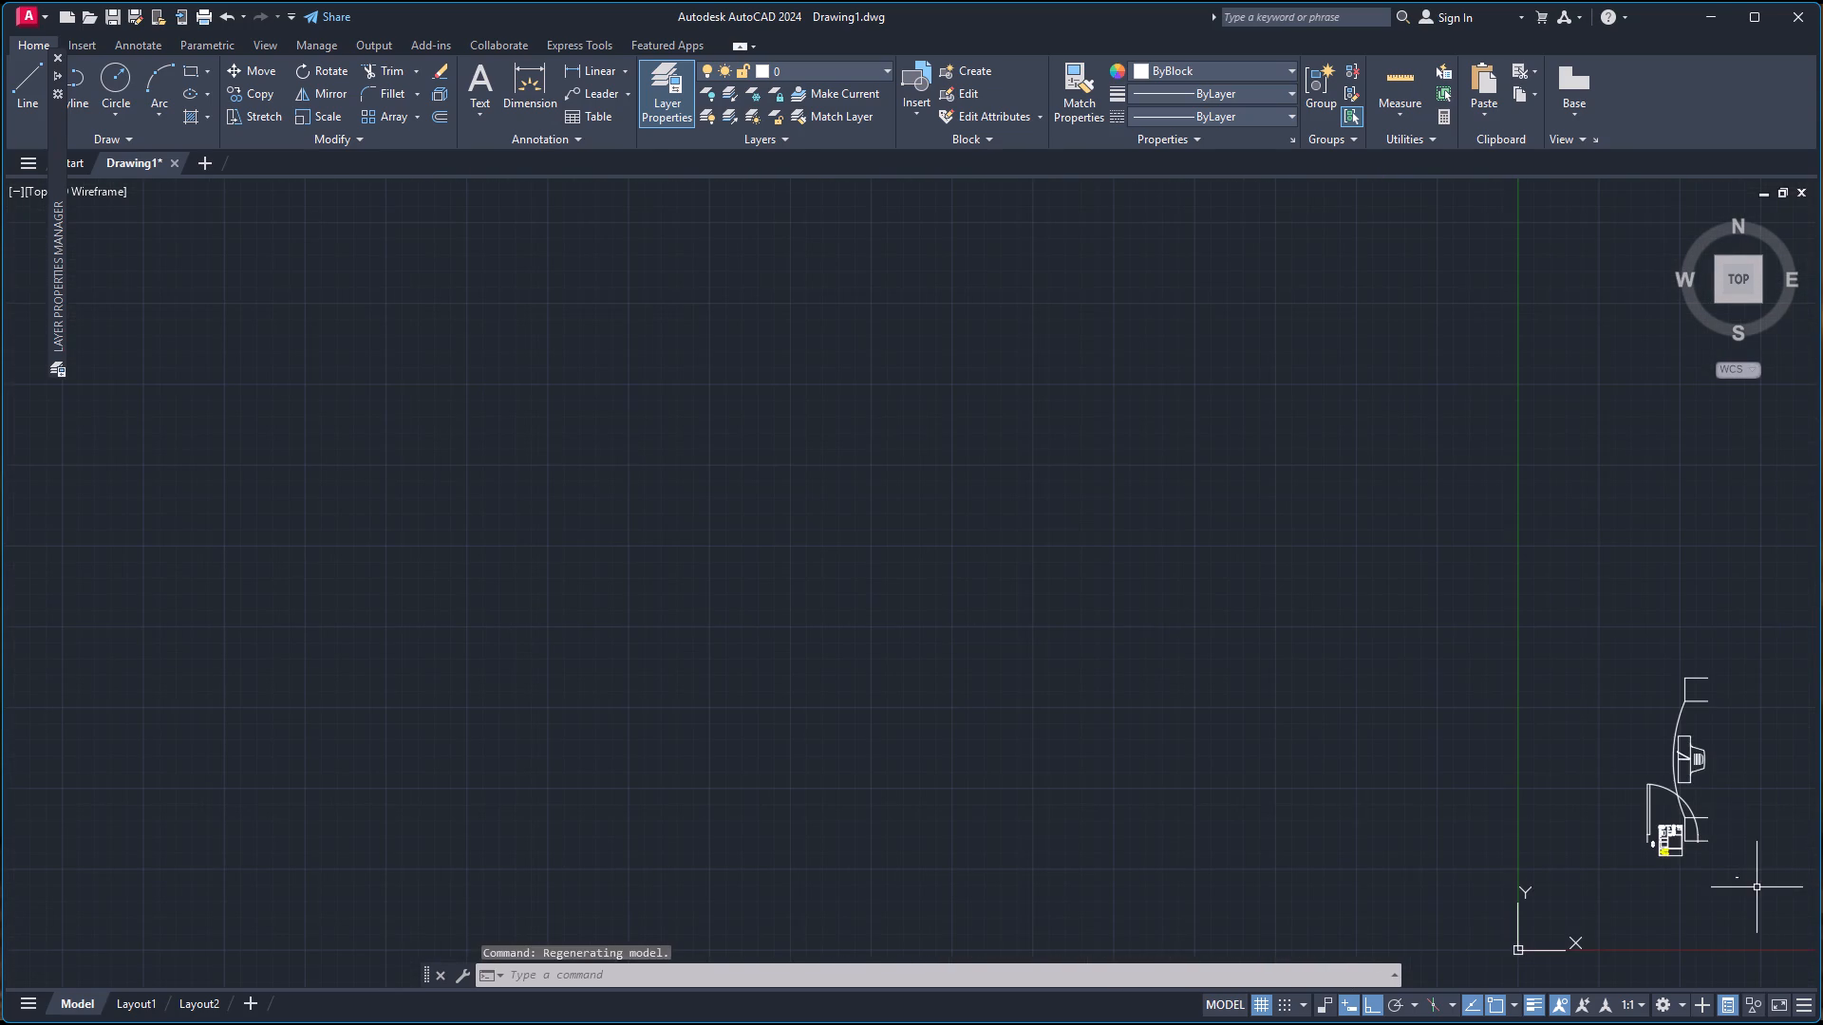
scroll(1768, 883, down, 2)
scroll(1786, 885, up, 3)
scroll(1683, 876, up, 2)
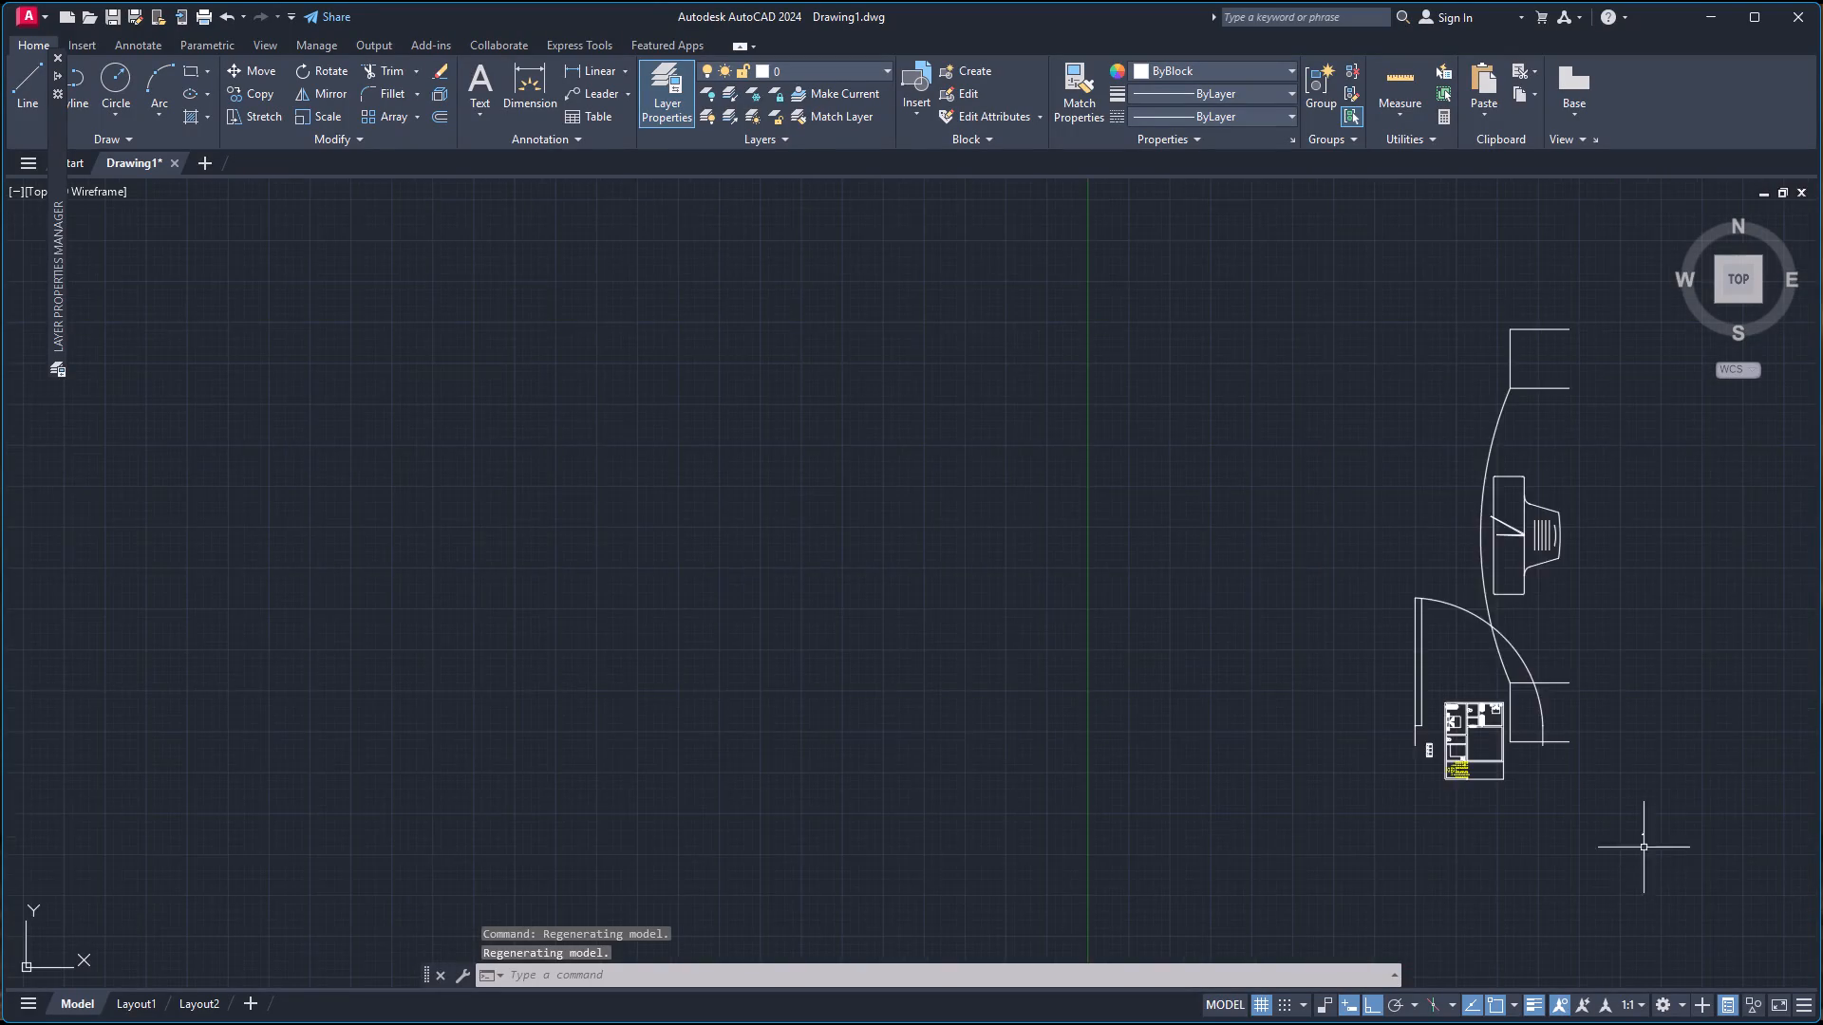
scroll(1644, 847, up, 6)
scroll(1793, 939, up, 4)
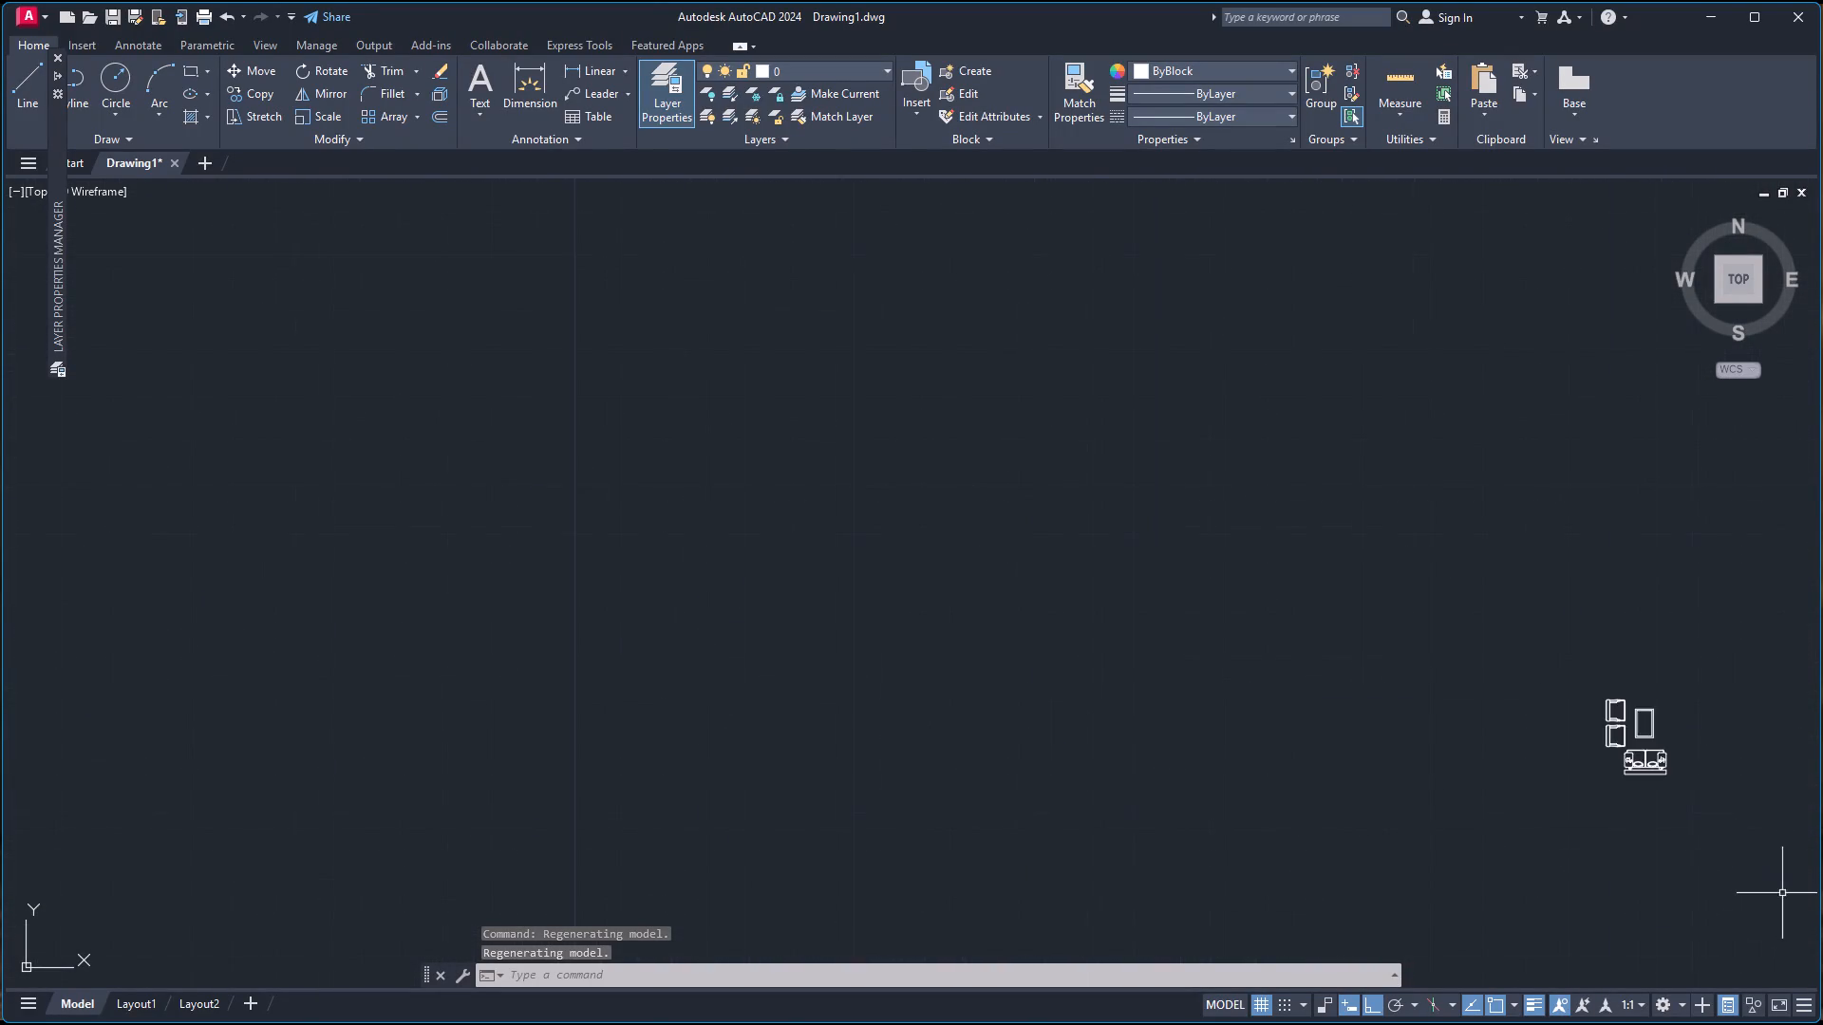
scroll(1713, 825, up, 2)
scroll(1449, 383, up, 2)
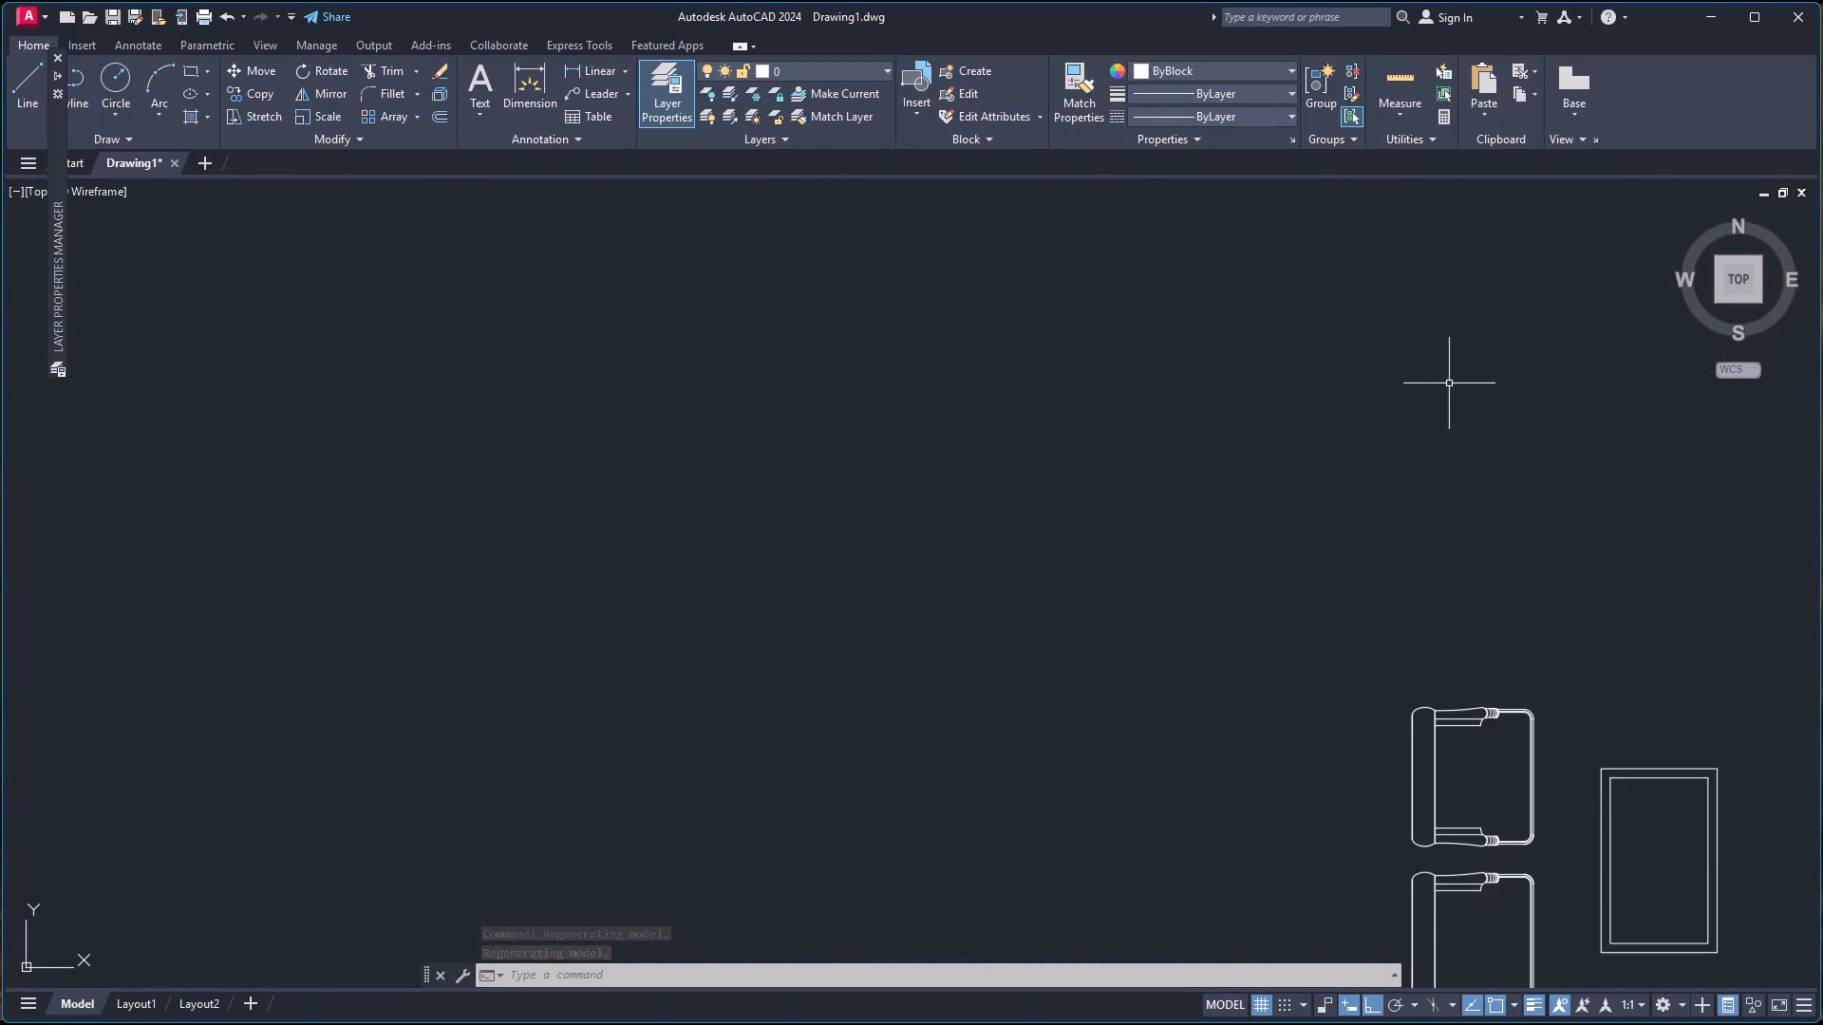
scroll(1522, 454, down, 2)
scroll(1527, 455, up, 1)
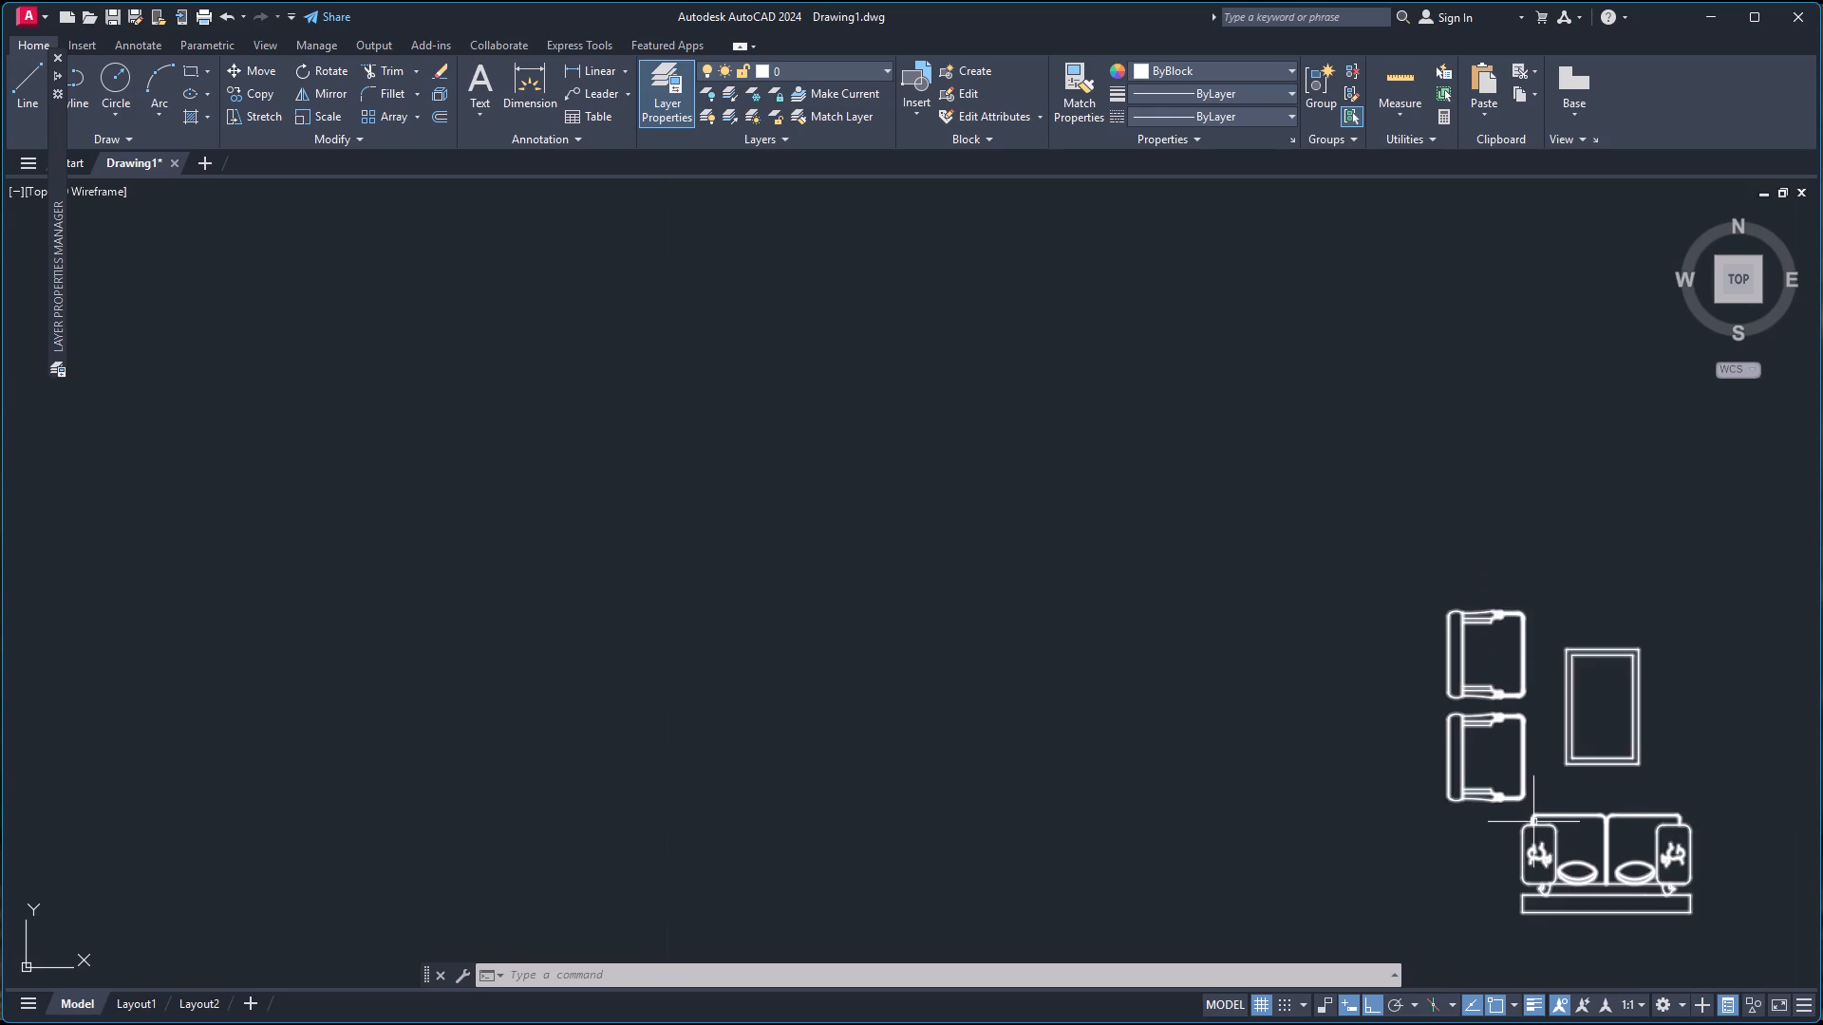
double_click(1533, 822)
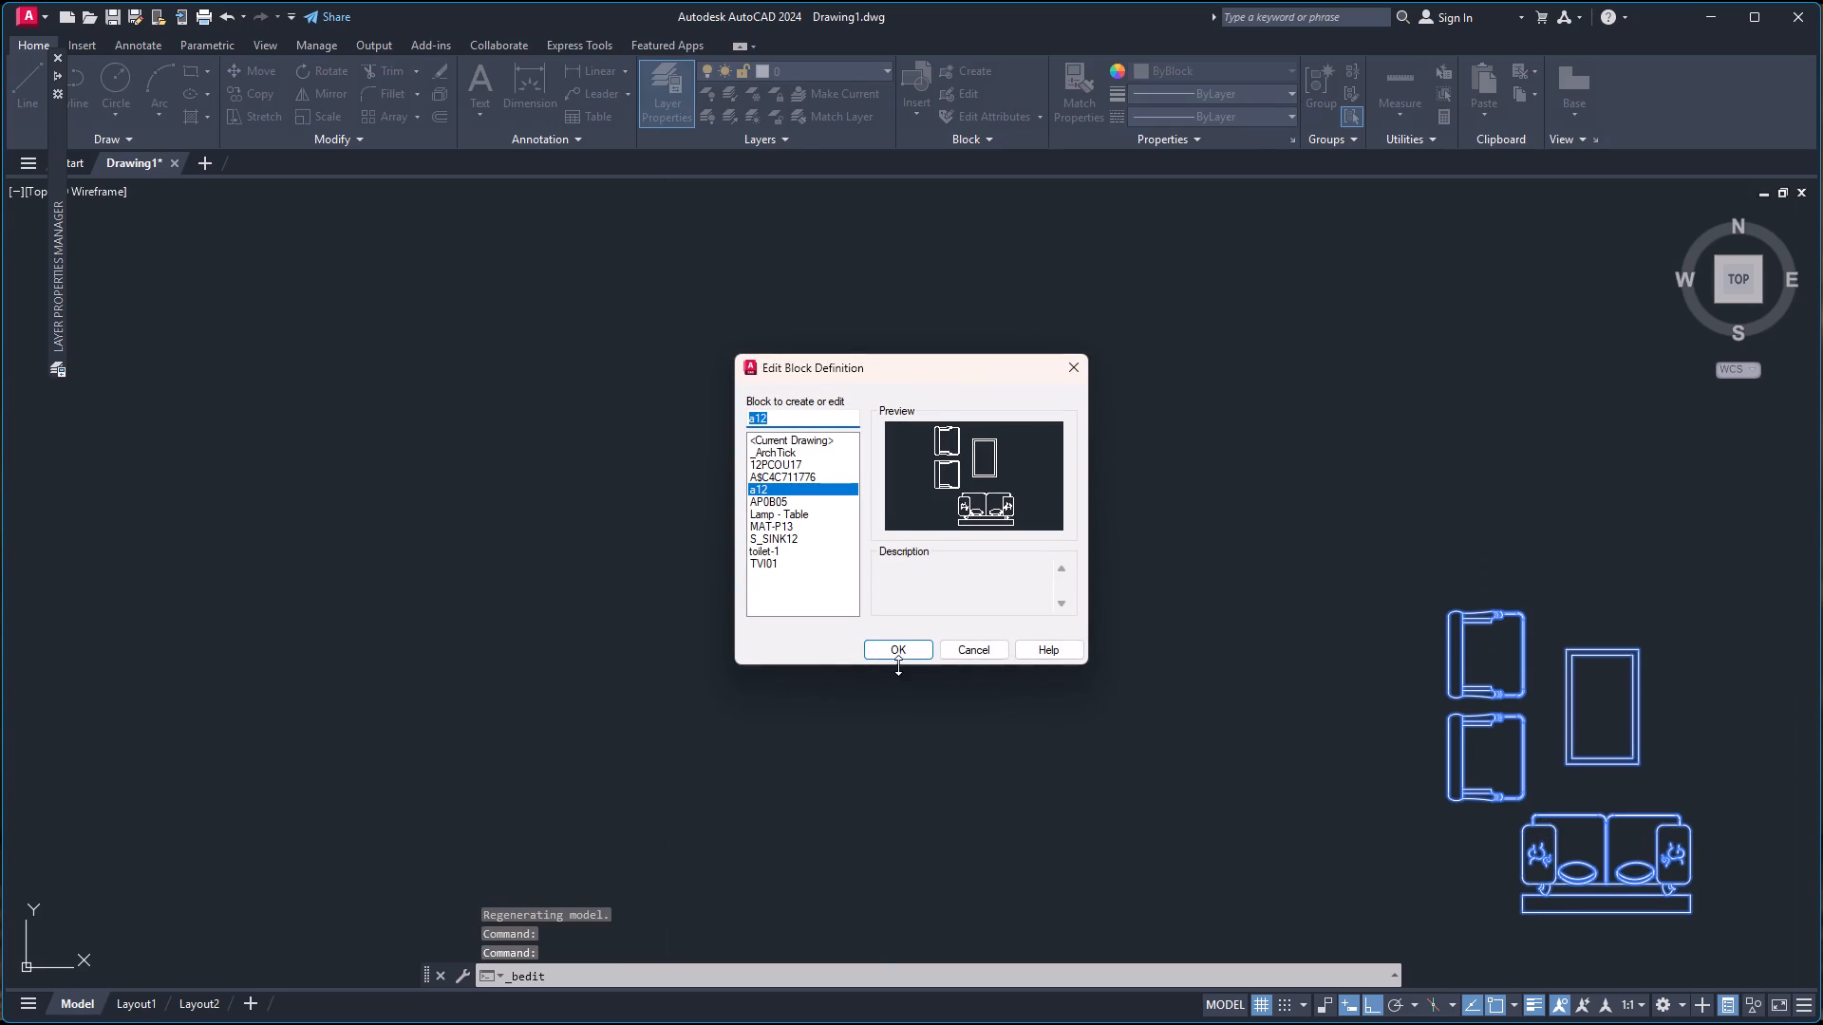
click(914, 647)
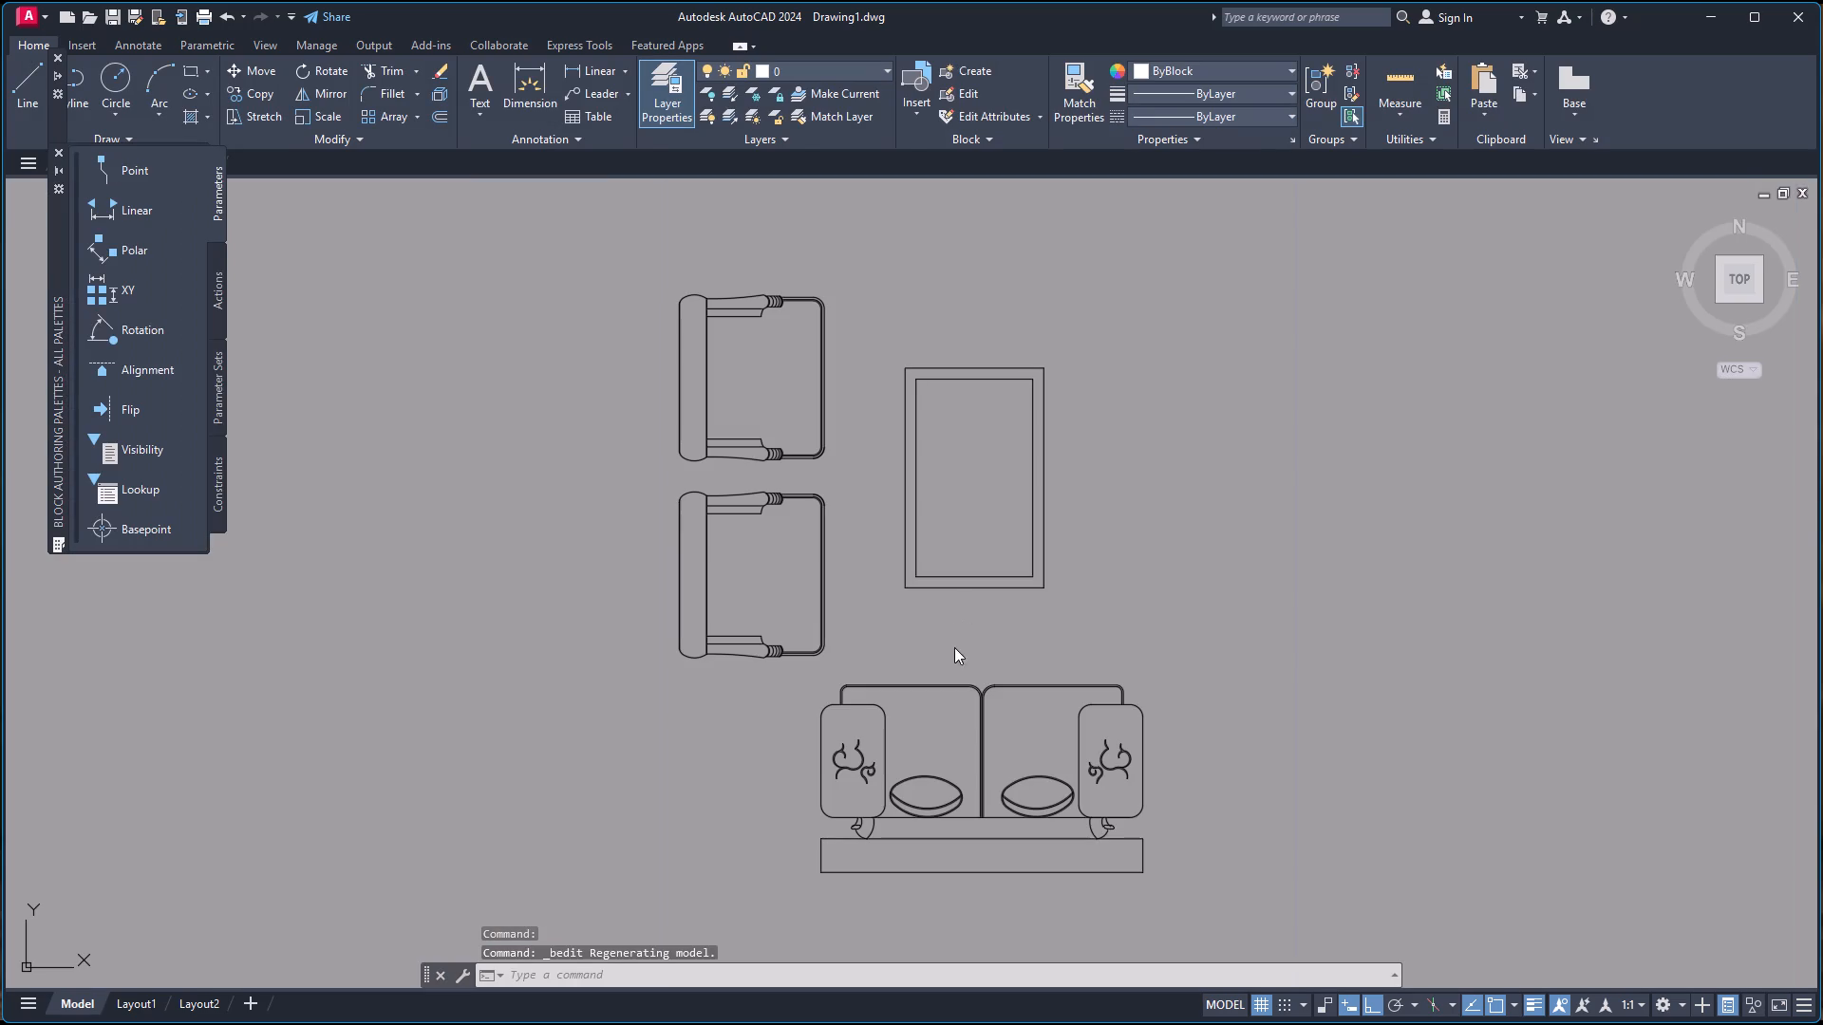
Delete the two-seat sofa, including the strip along its back, from the a12 block.
click(801, 673)
click(1231, 880)
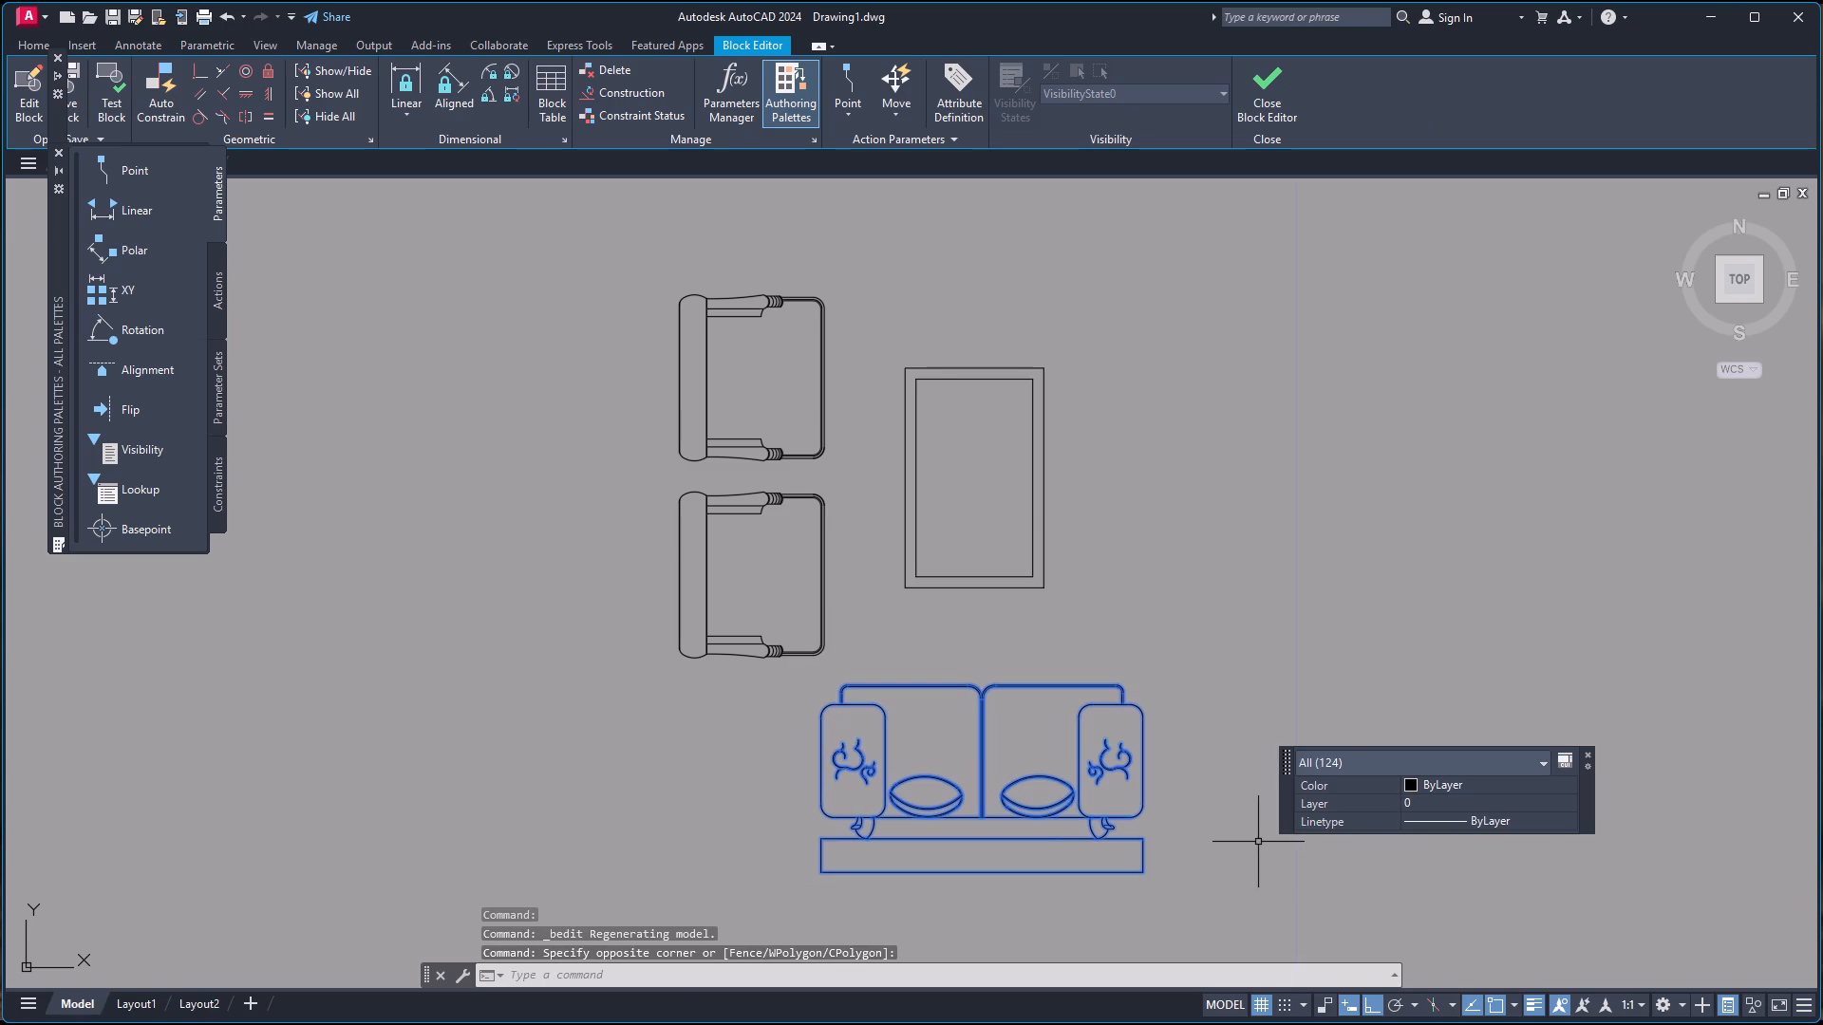
key(Delete)
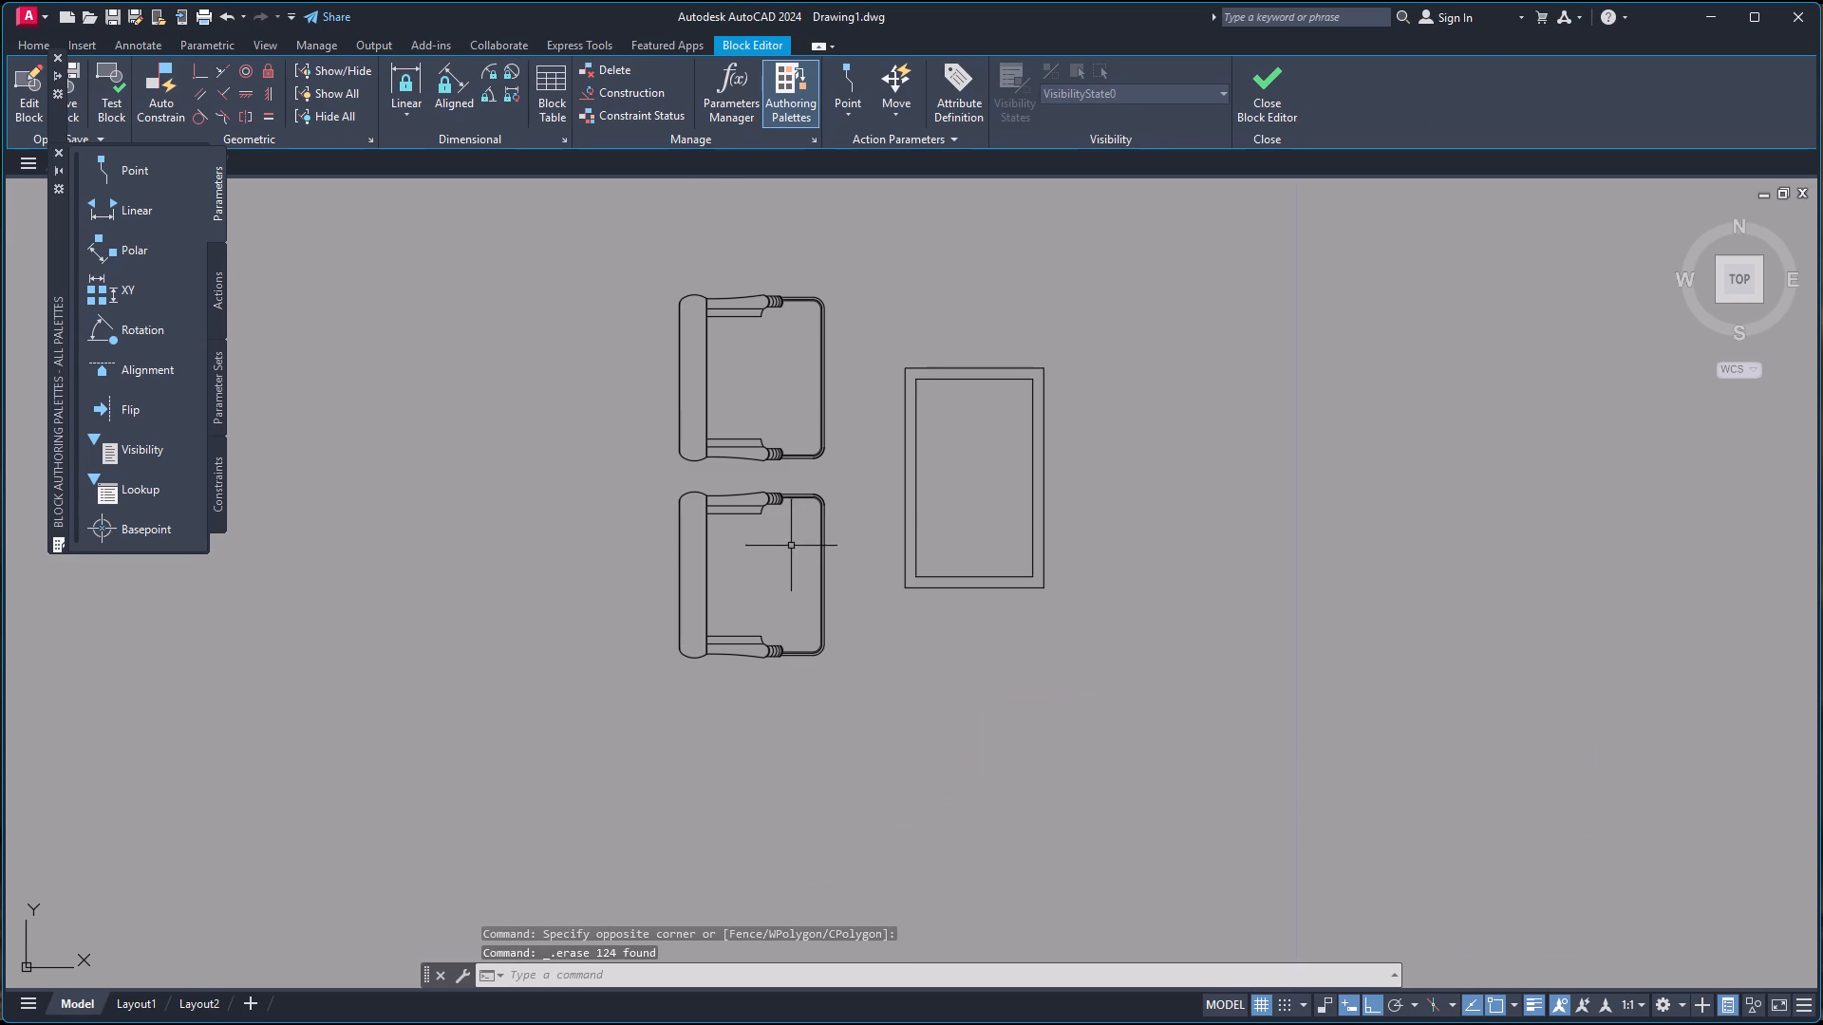
Mirror both armchairs to the table's east side about a vertical line through the table's centre, keeping the originals.
click(836, 284)
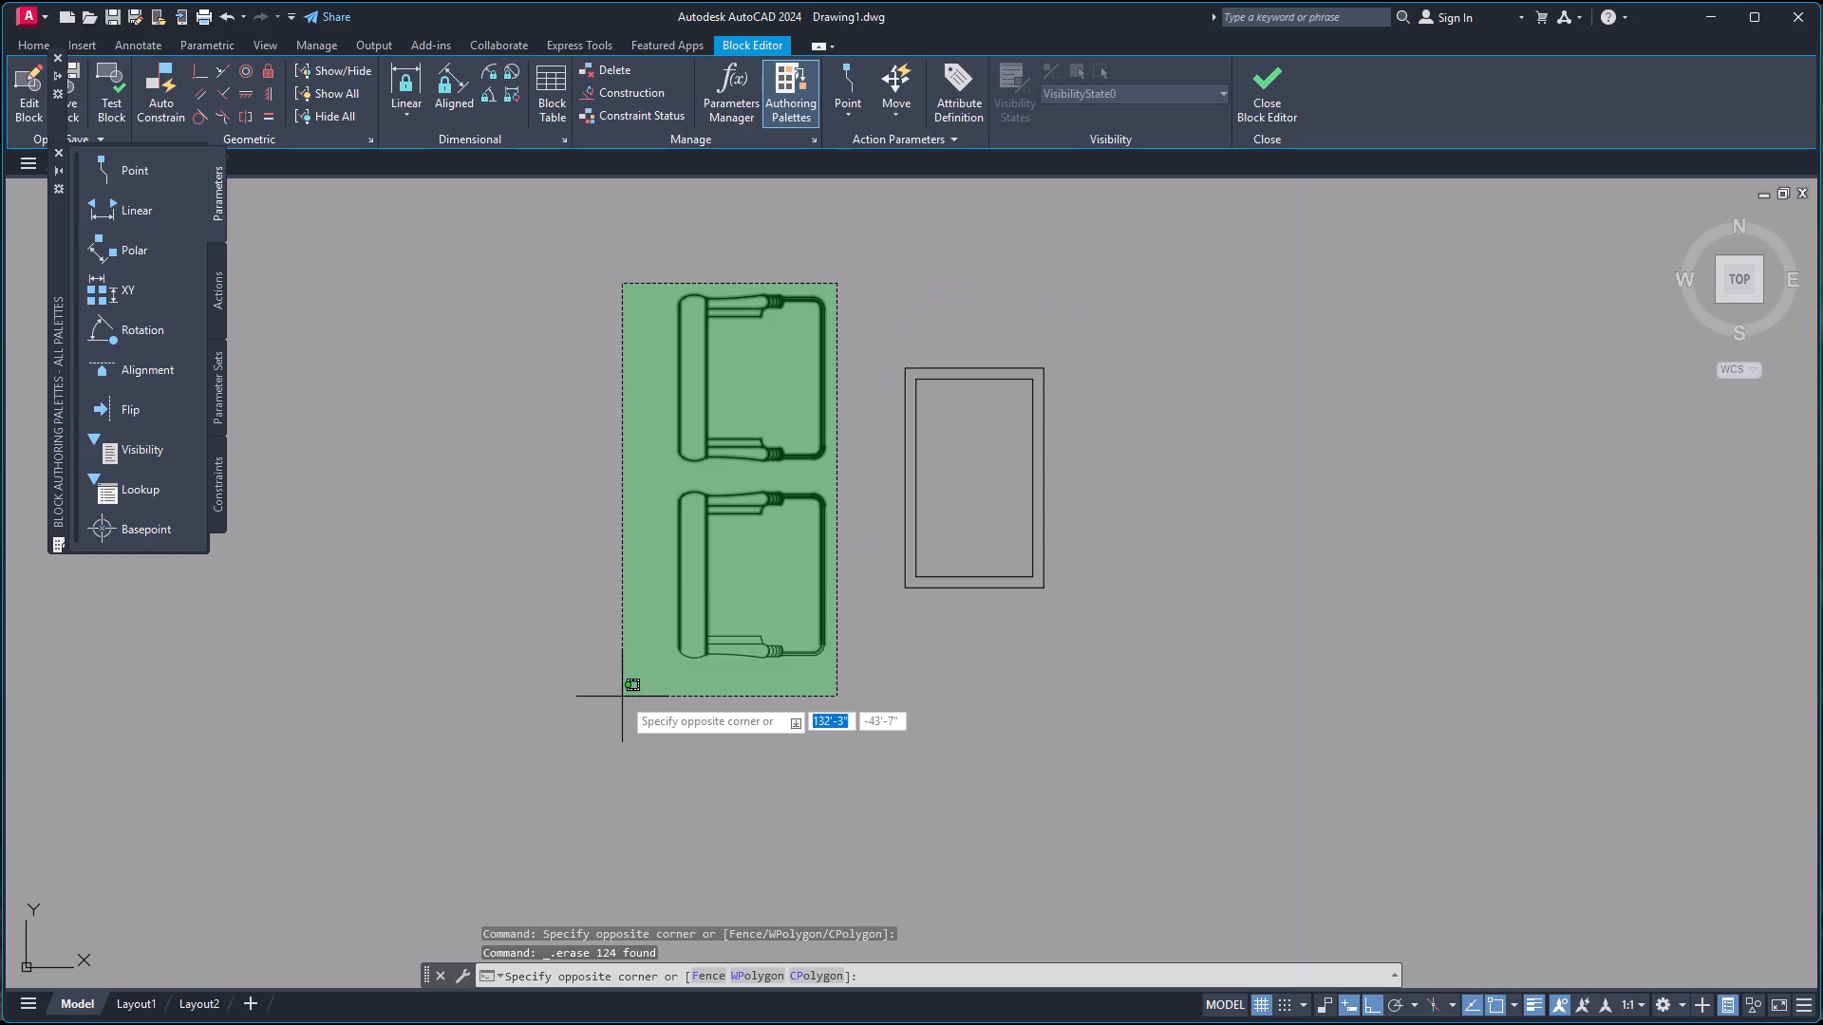
click(622, 697)
key(m)
key(i)
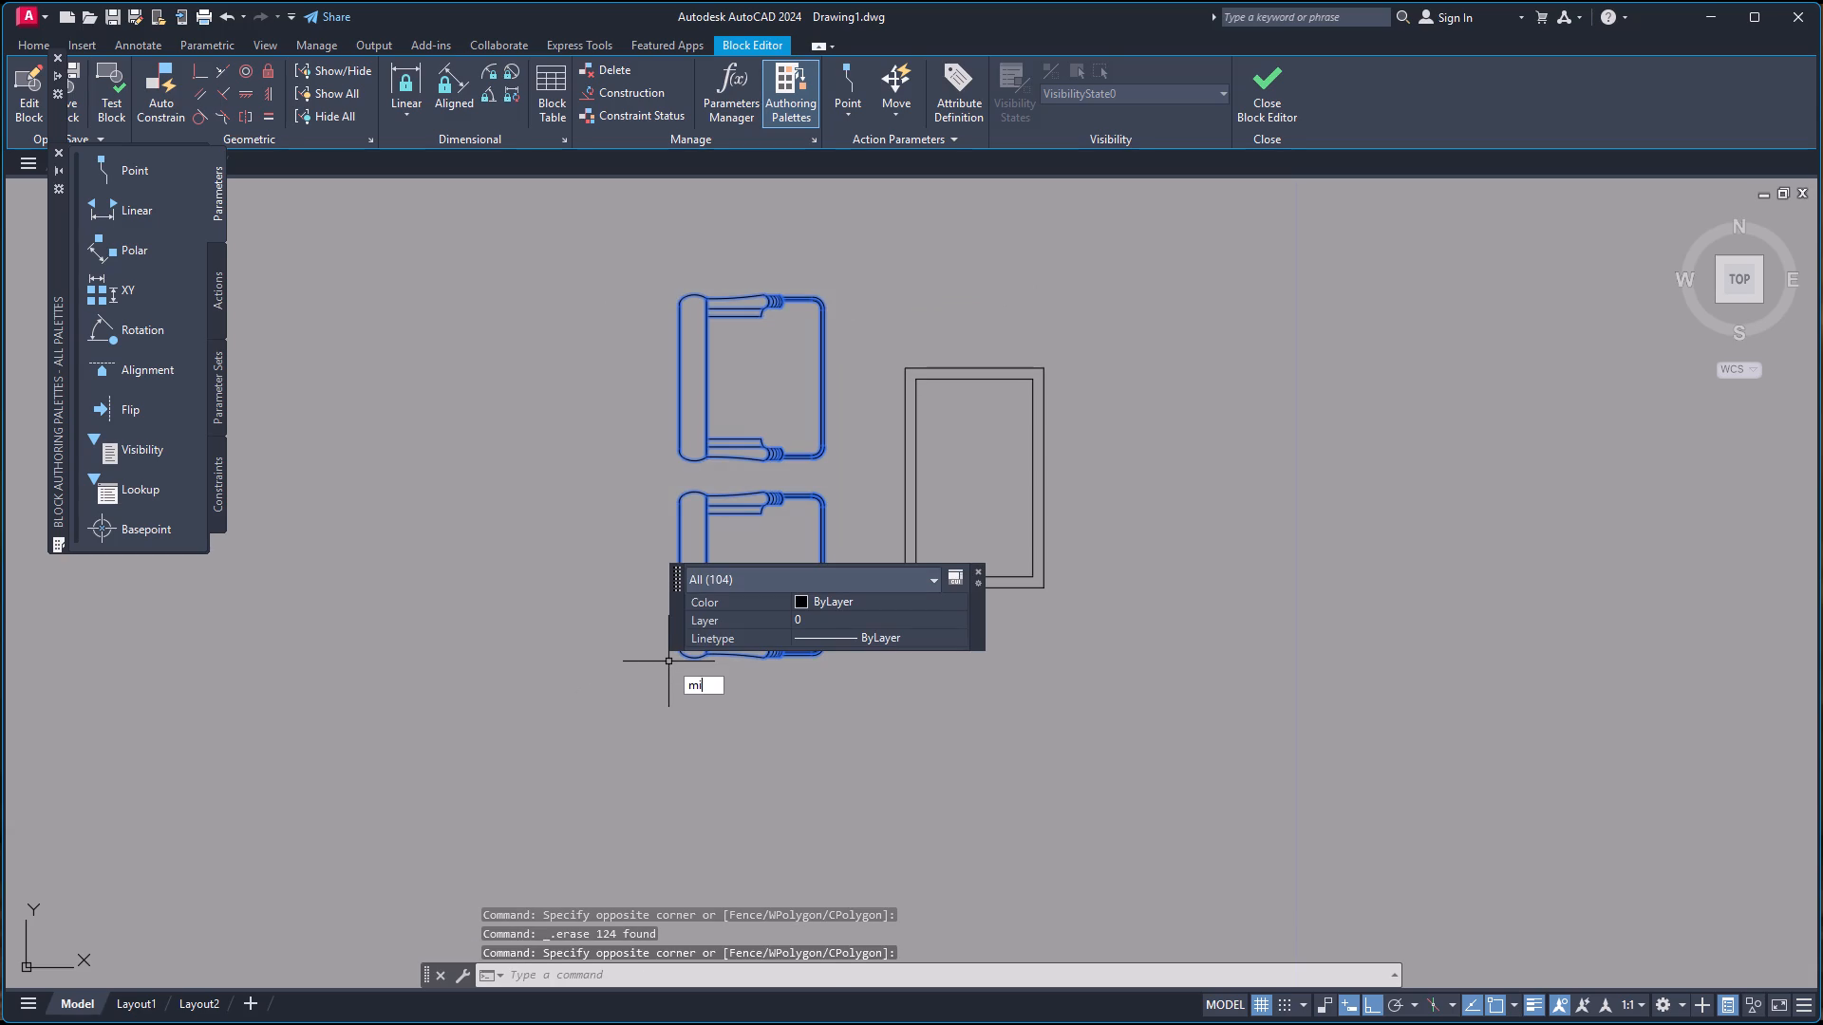
key(Return)
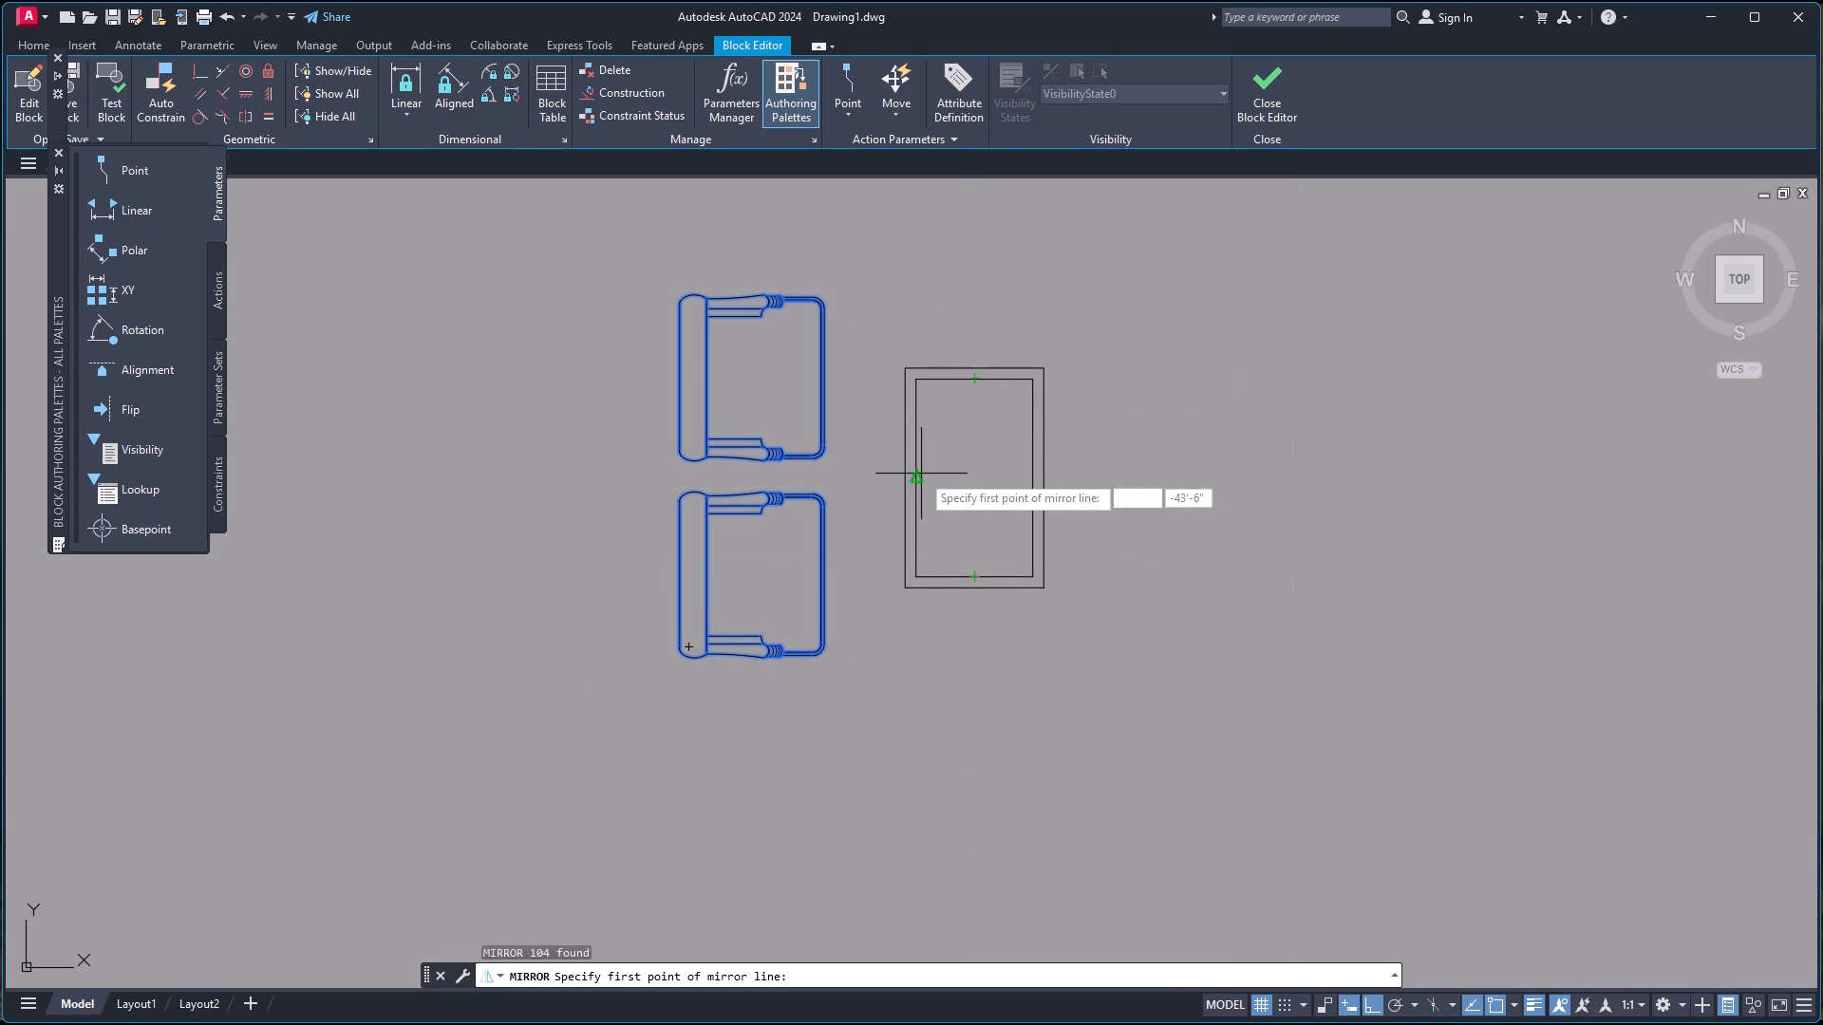
click(975, 479)
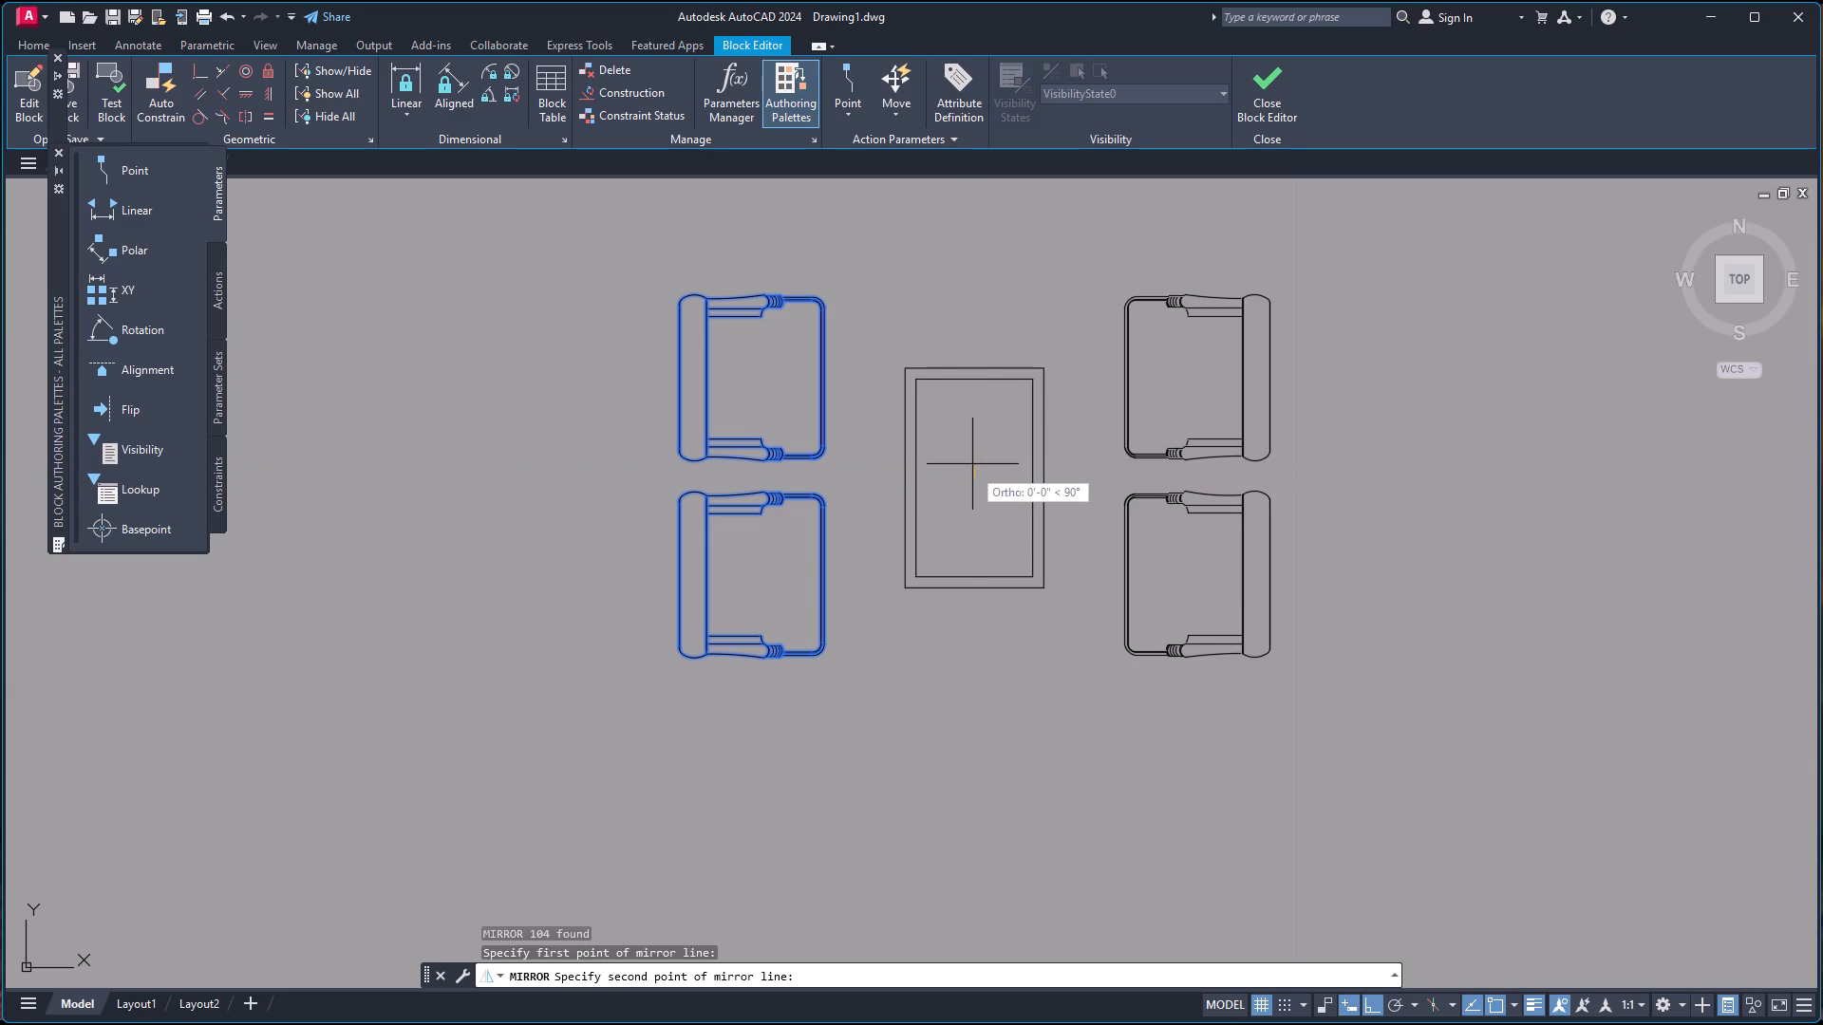
click(976, 419)
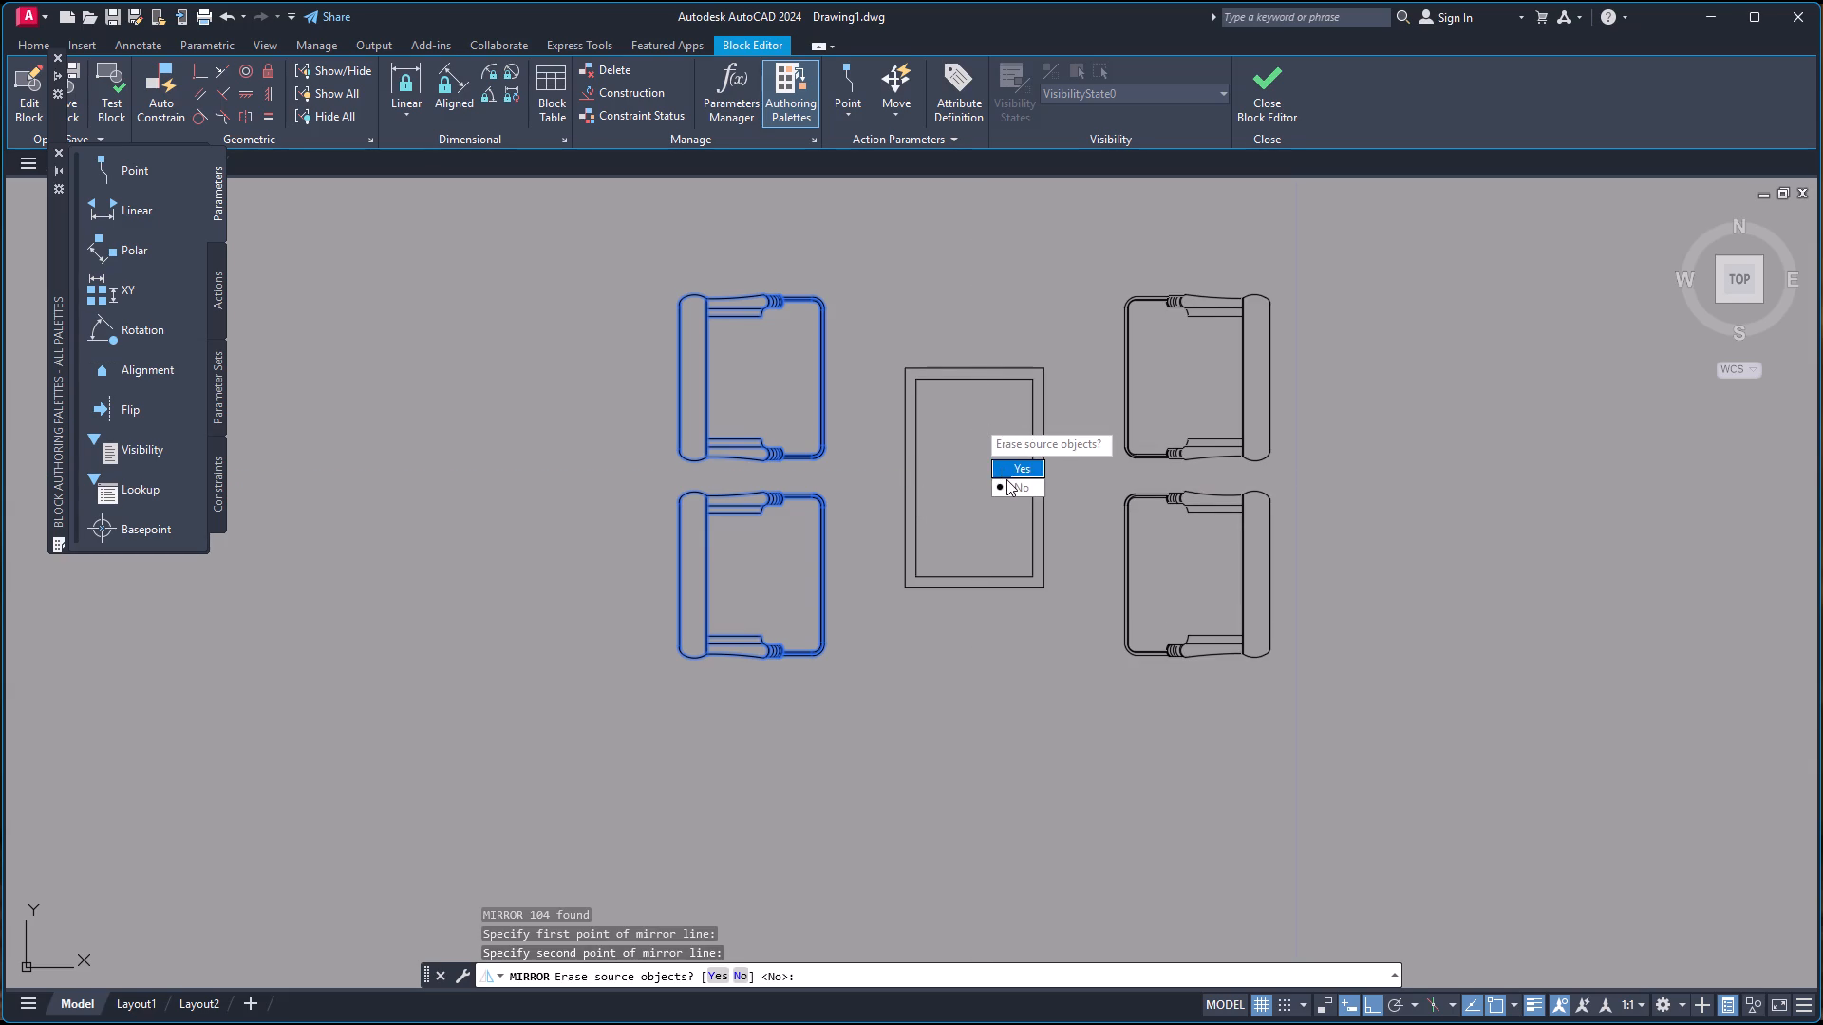
drag(1006, 479, 976, 419)
scroll(1039, 395, down, 2)
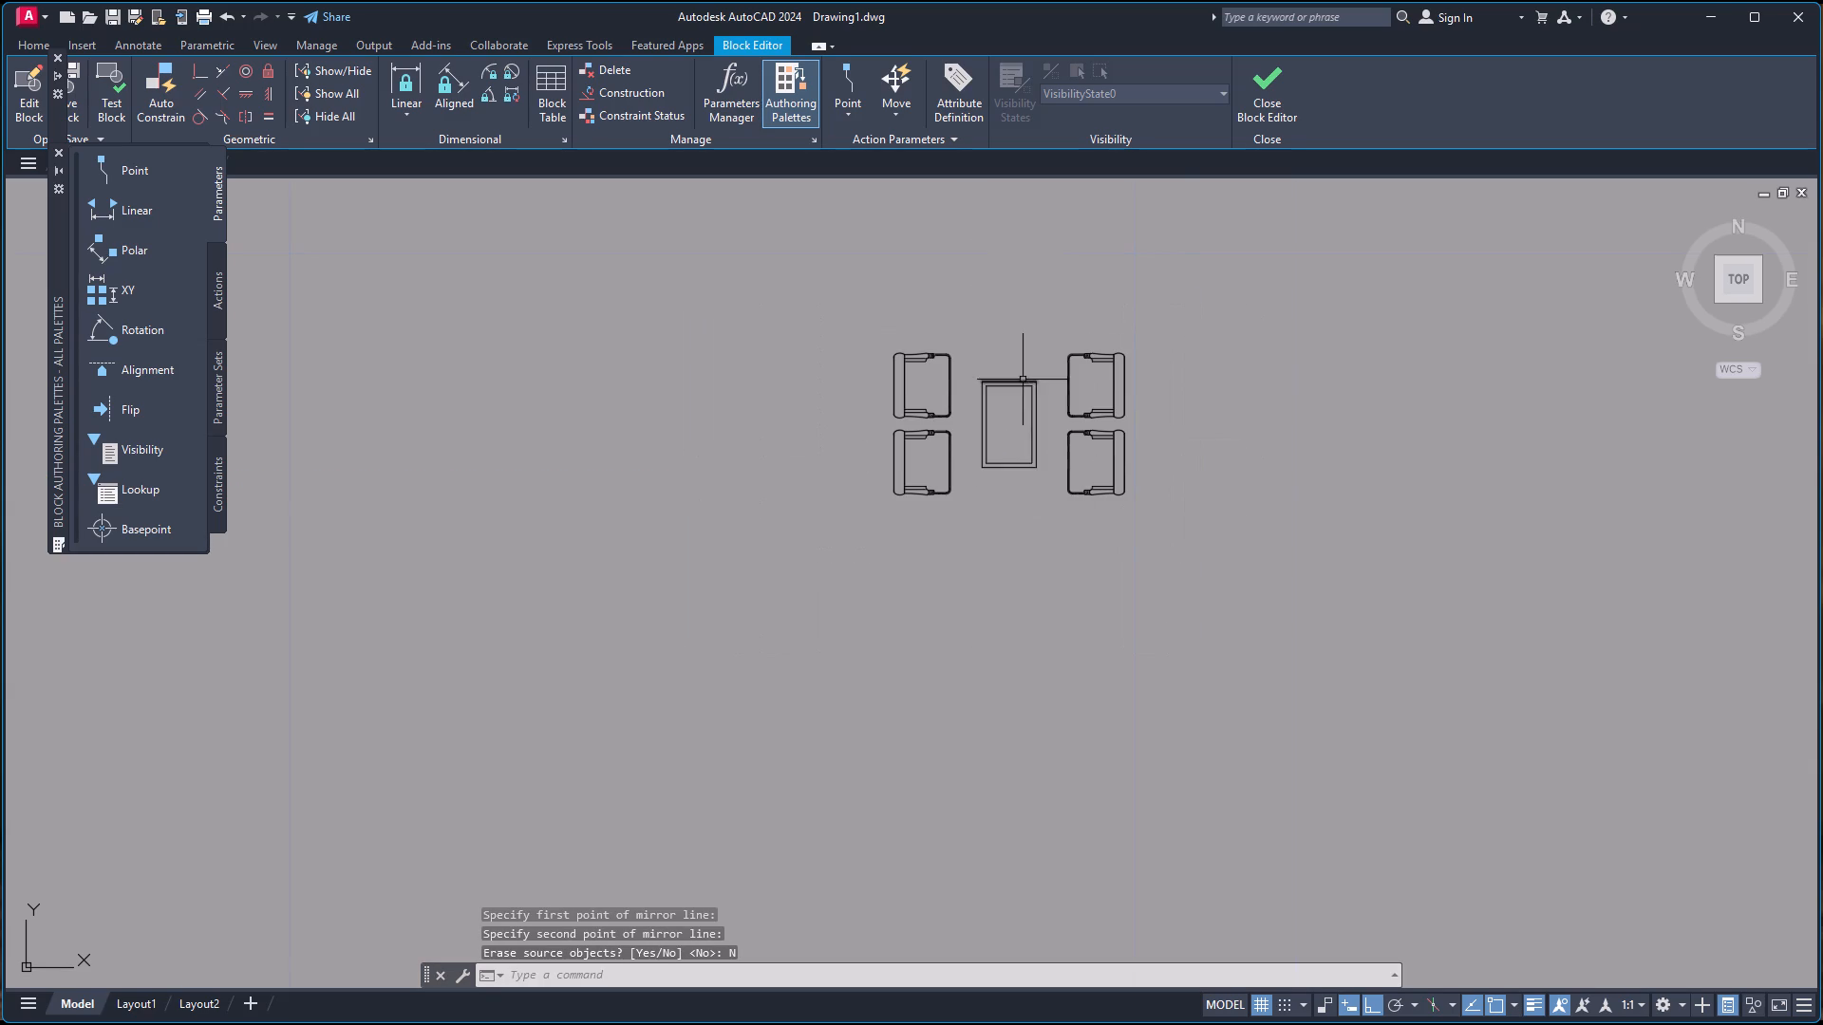
Close the Block Editor, saving the changes to a12.
click(1269, 98)
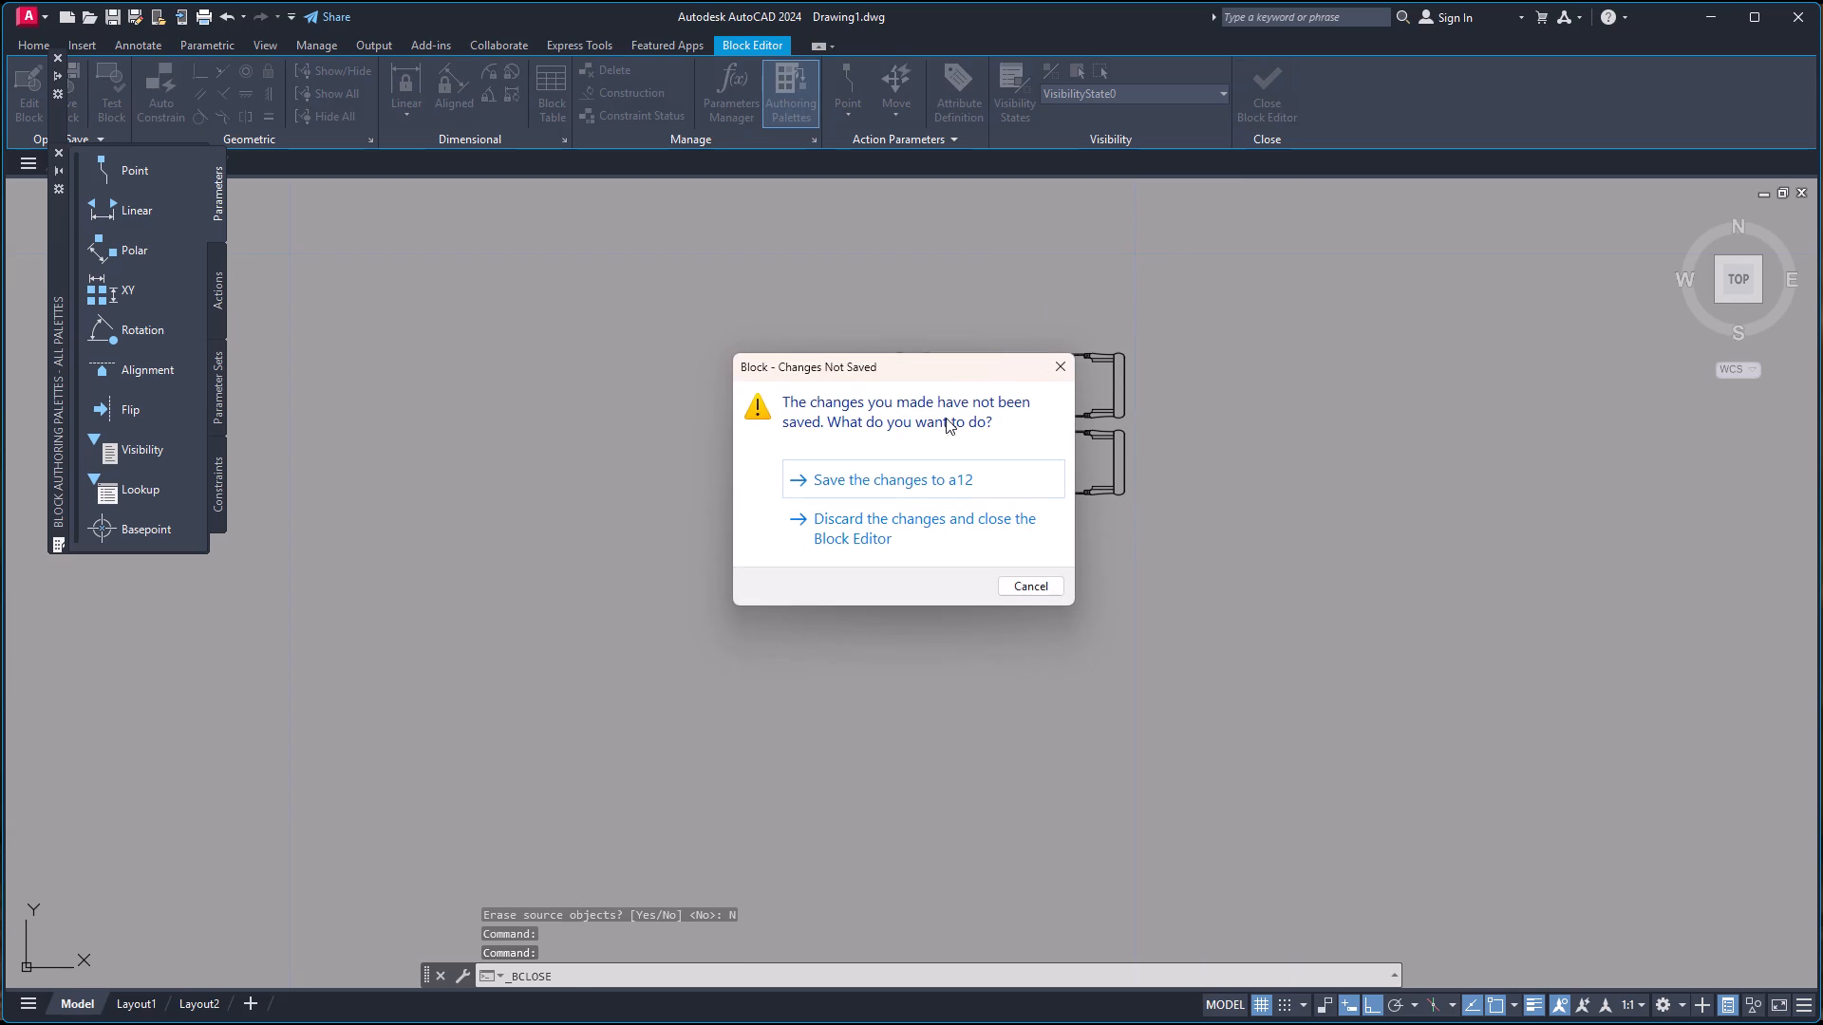
click(911, 485)
Scale up the a12 block about its table's centre, picking a scale distance of about 3'-3 1/2".
scroll(994, 452, down, 2)
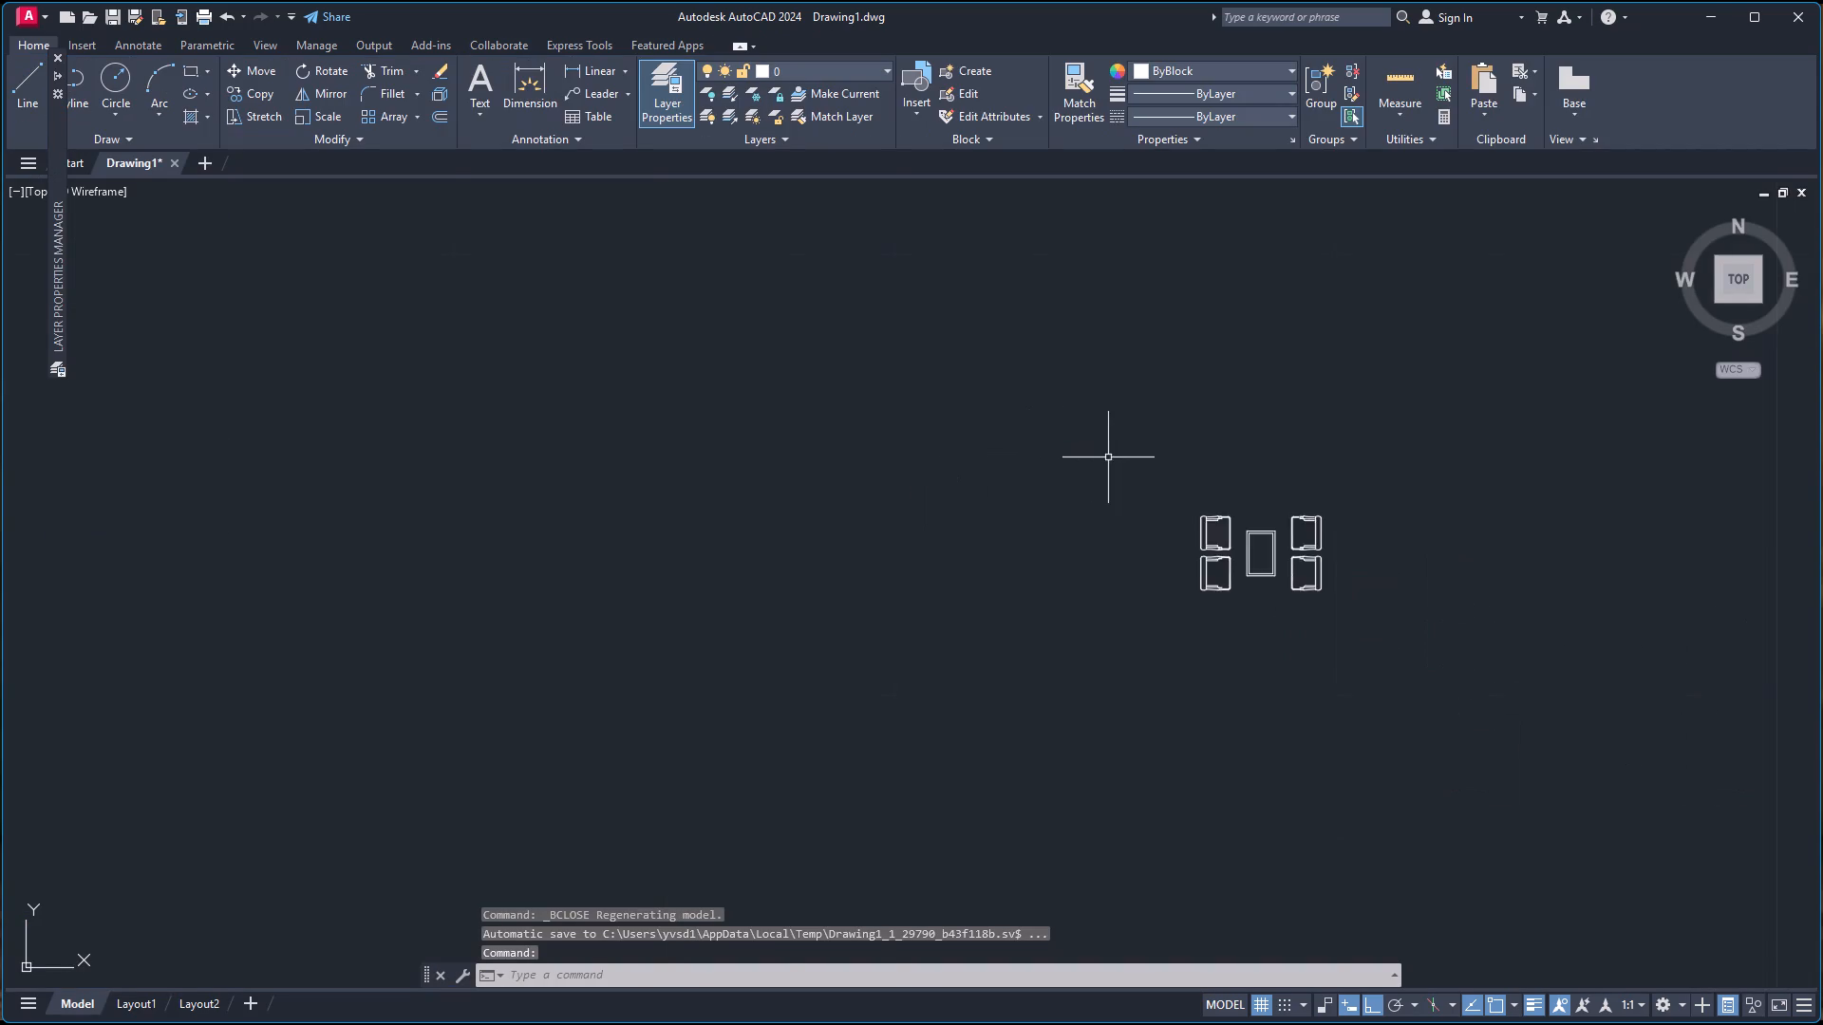
scroll(1109, 457, down, 2)
scroll(1152, 452, up, 2)
click(1139, 491)
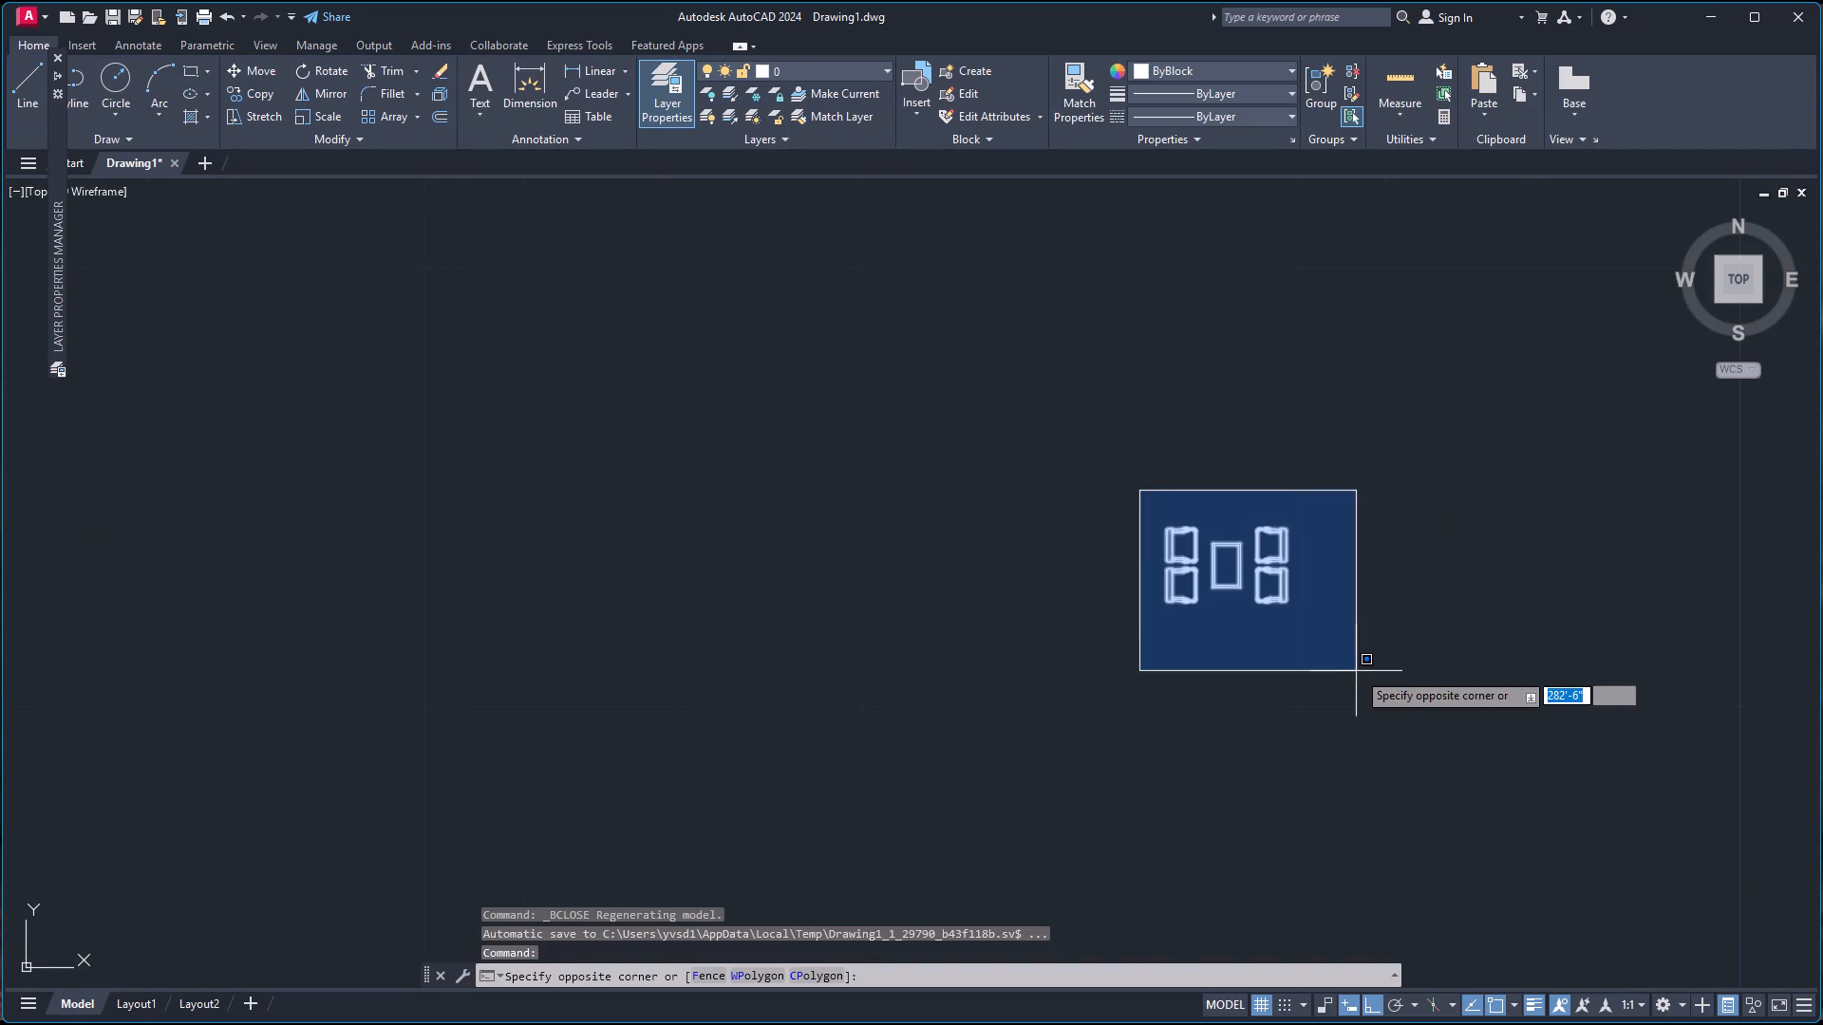
click(1360, 668)
text(sc)
key(Return)
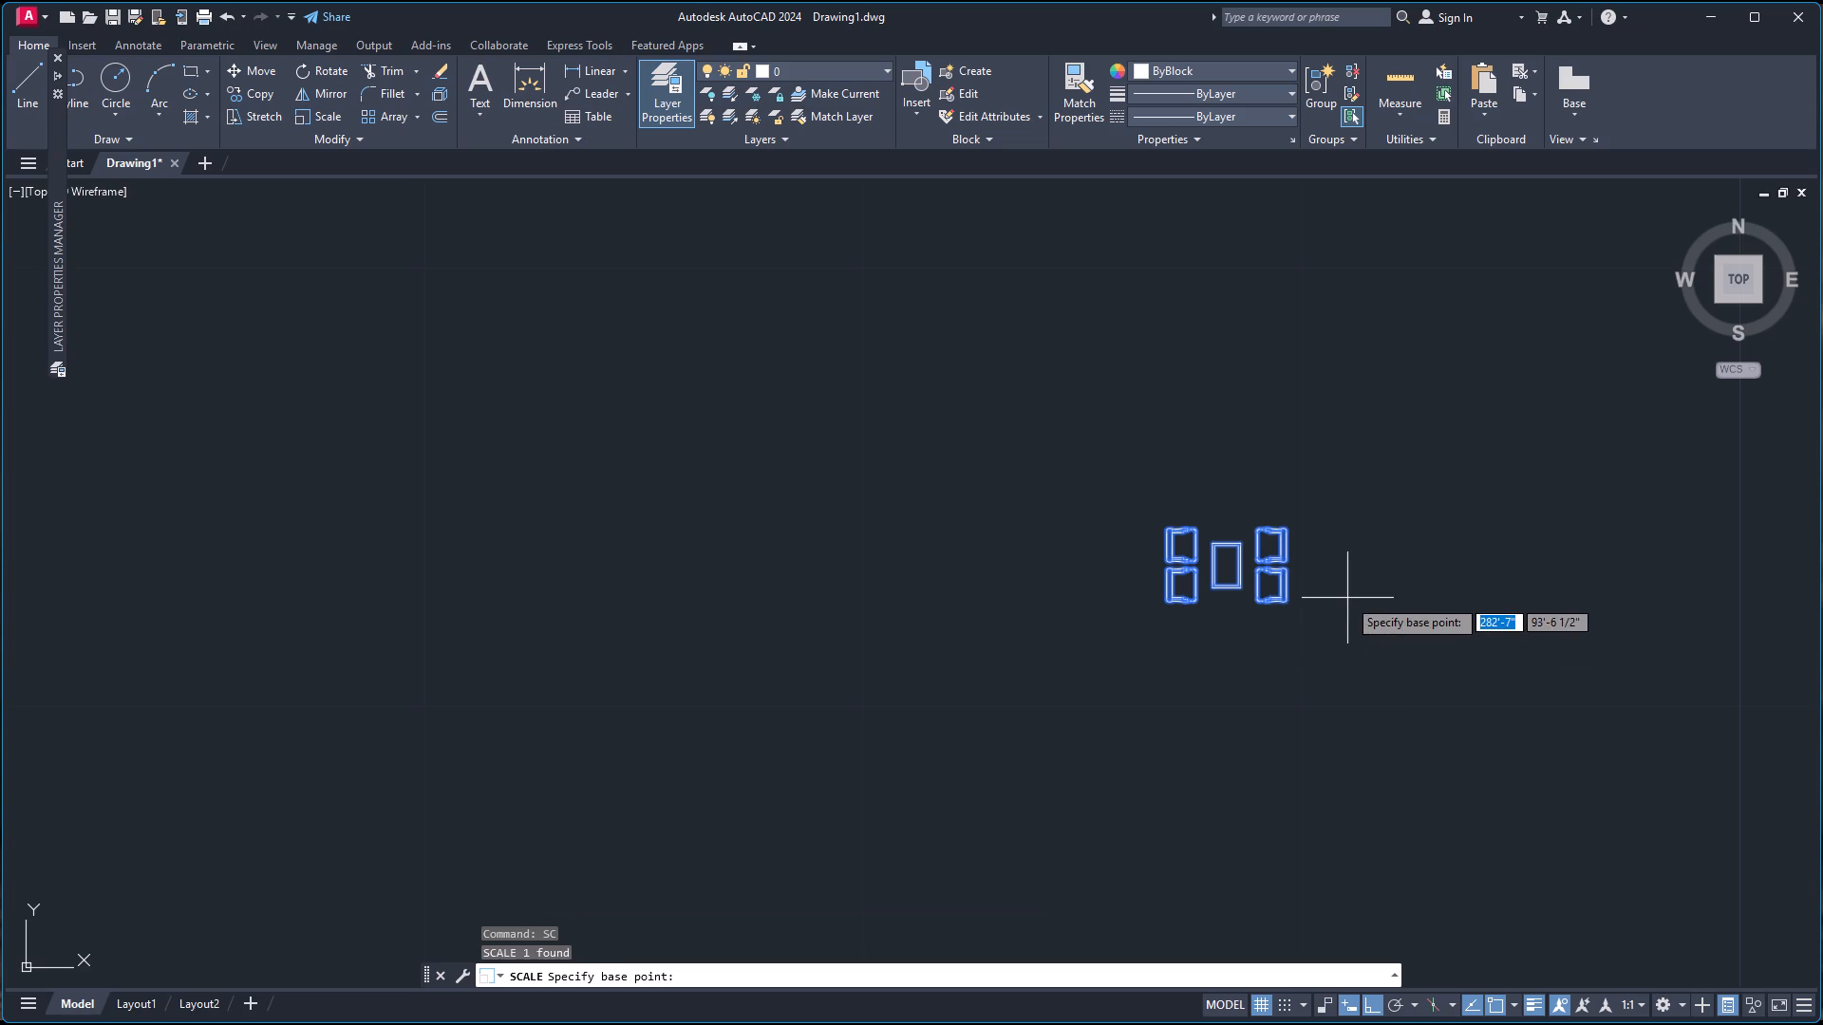
scroll(1148, 521, up, 4)
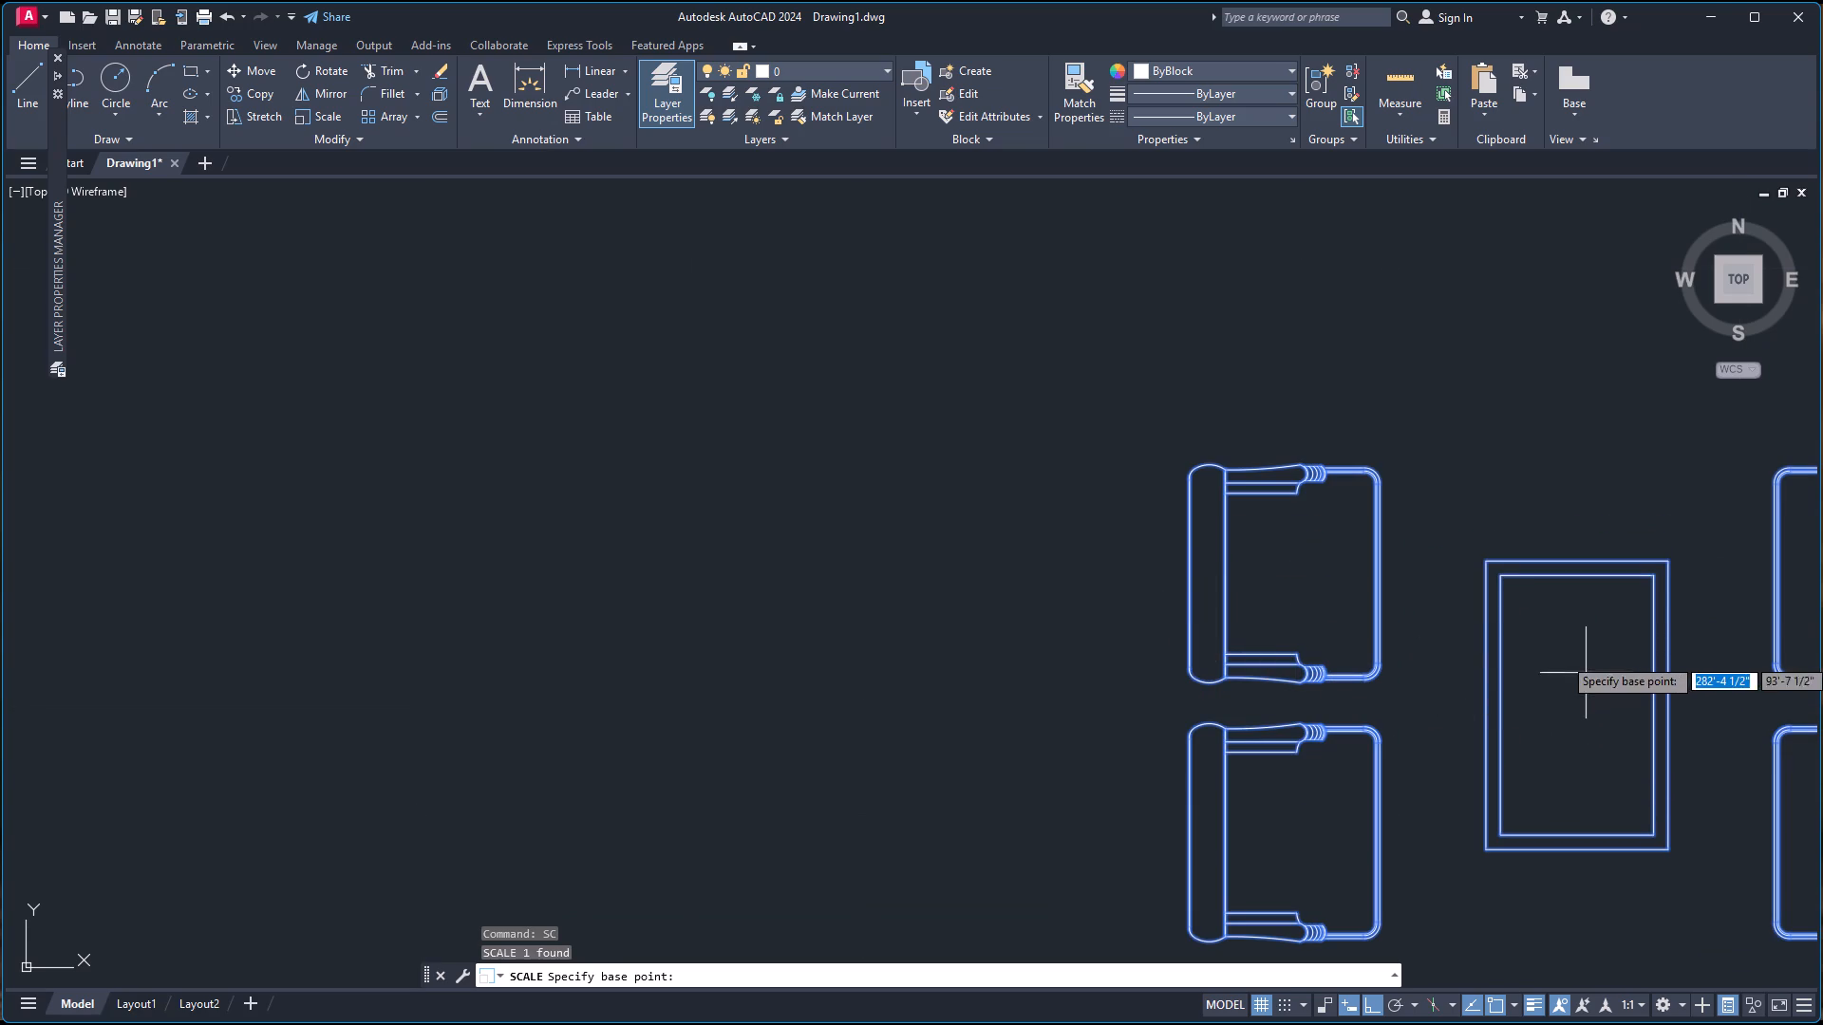
click(1578, 705)
scroll(1576, 705, down, 8)
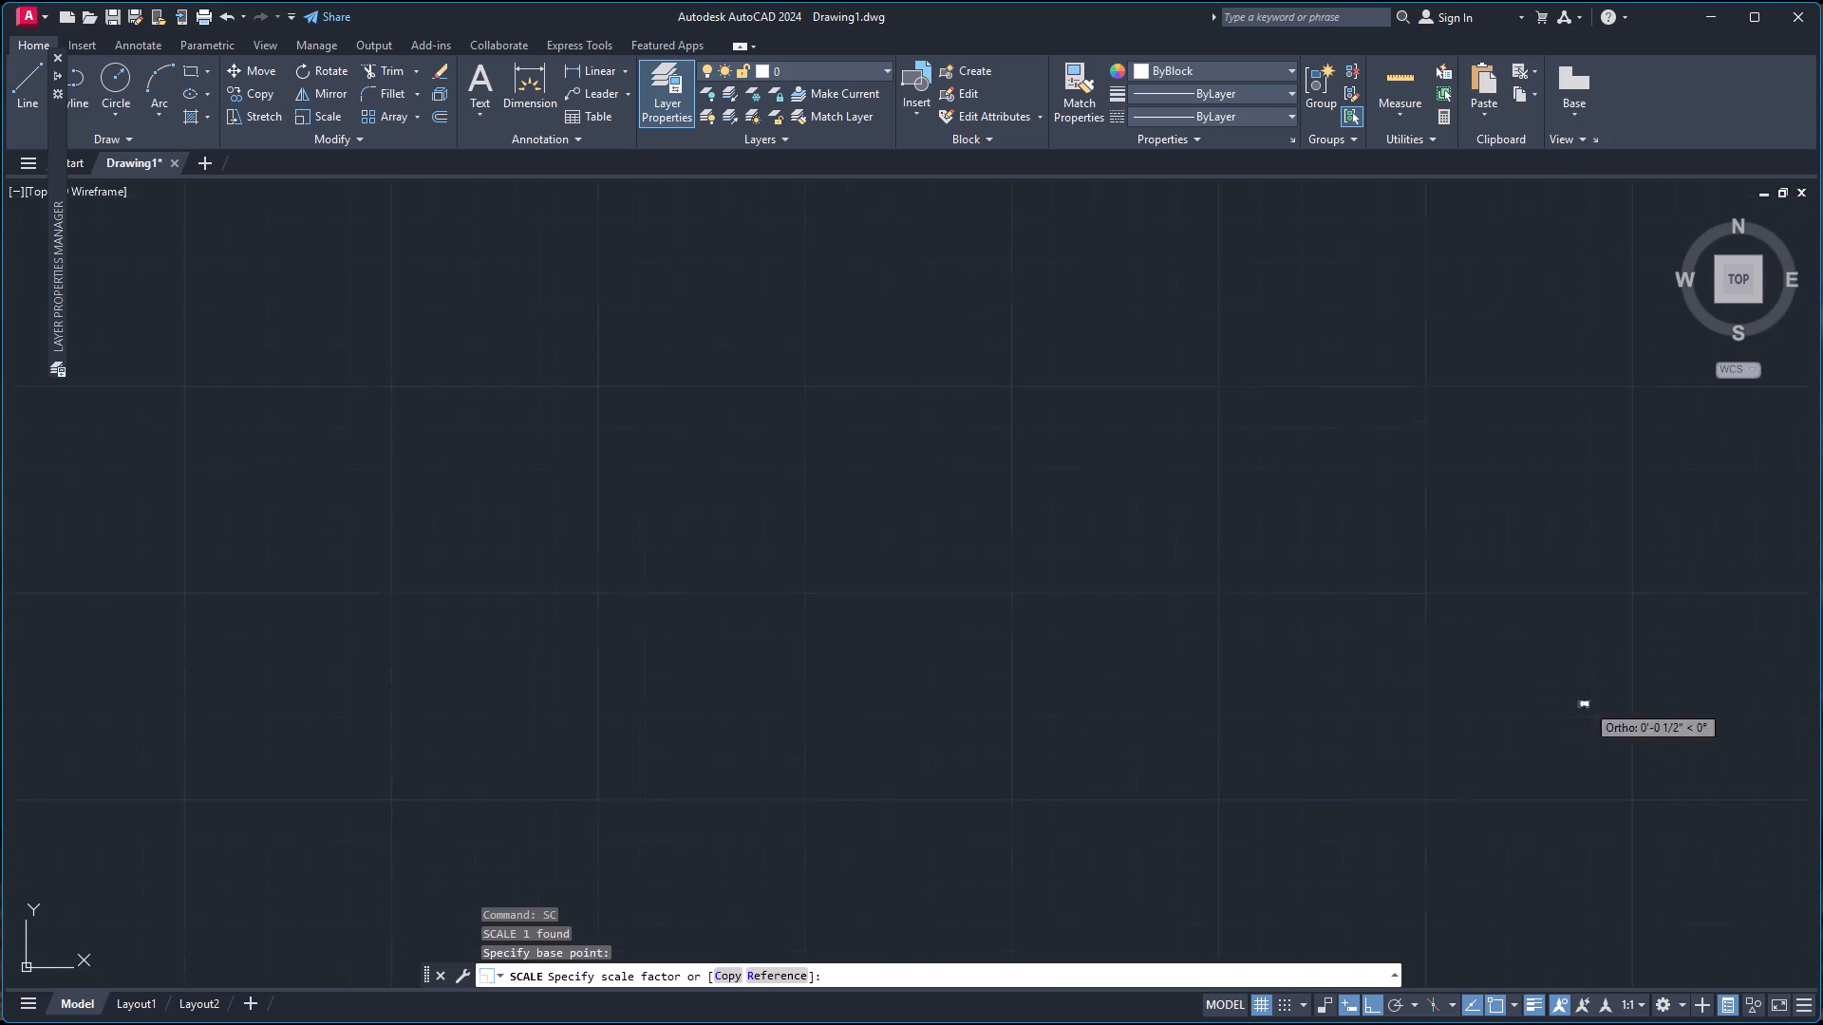
scroll(1588, 702, down, 5)
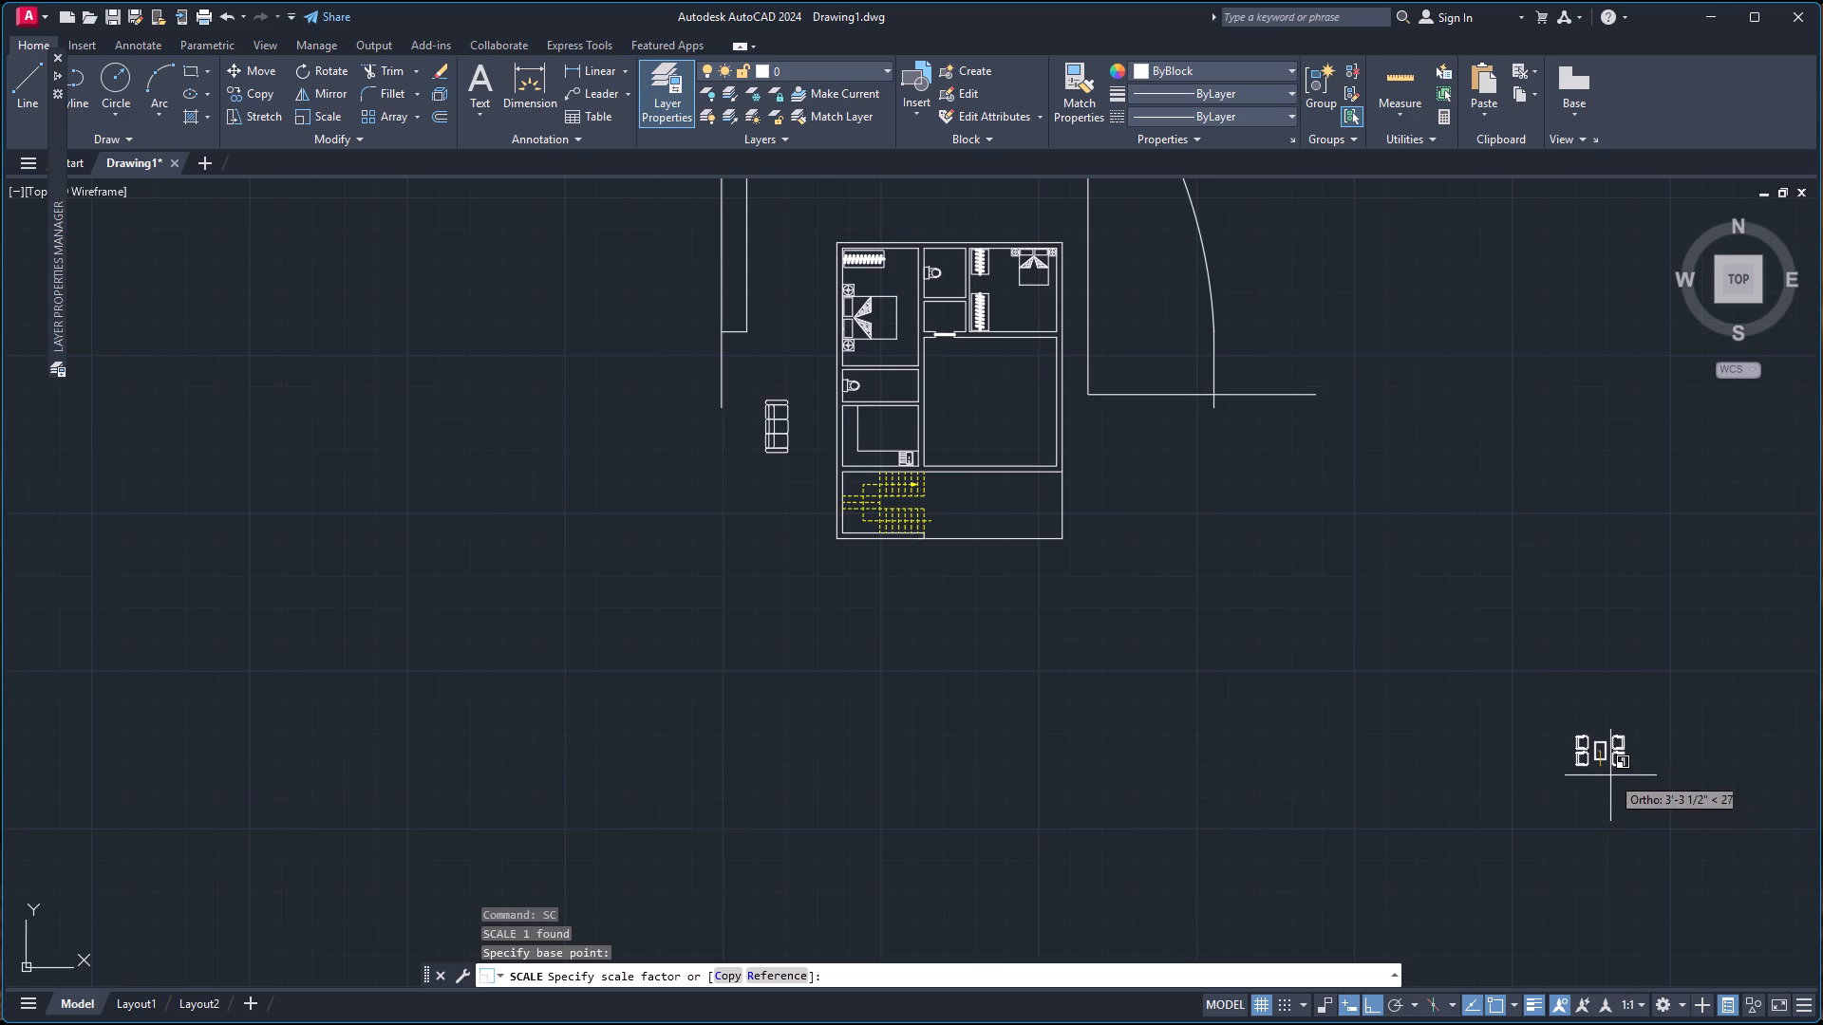
click(1610, 775)
Copy the a12 seating block by its table's centre into the large east room, slightly below the room's middle.
click(1544, 694)
click(1637, 810)
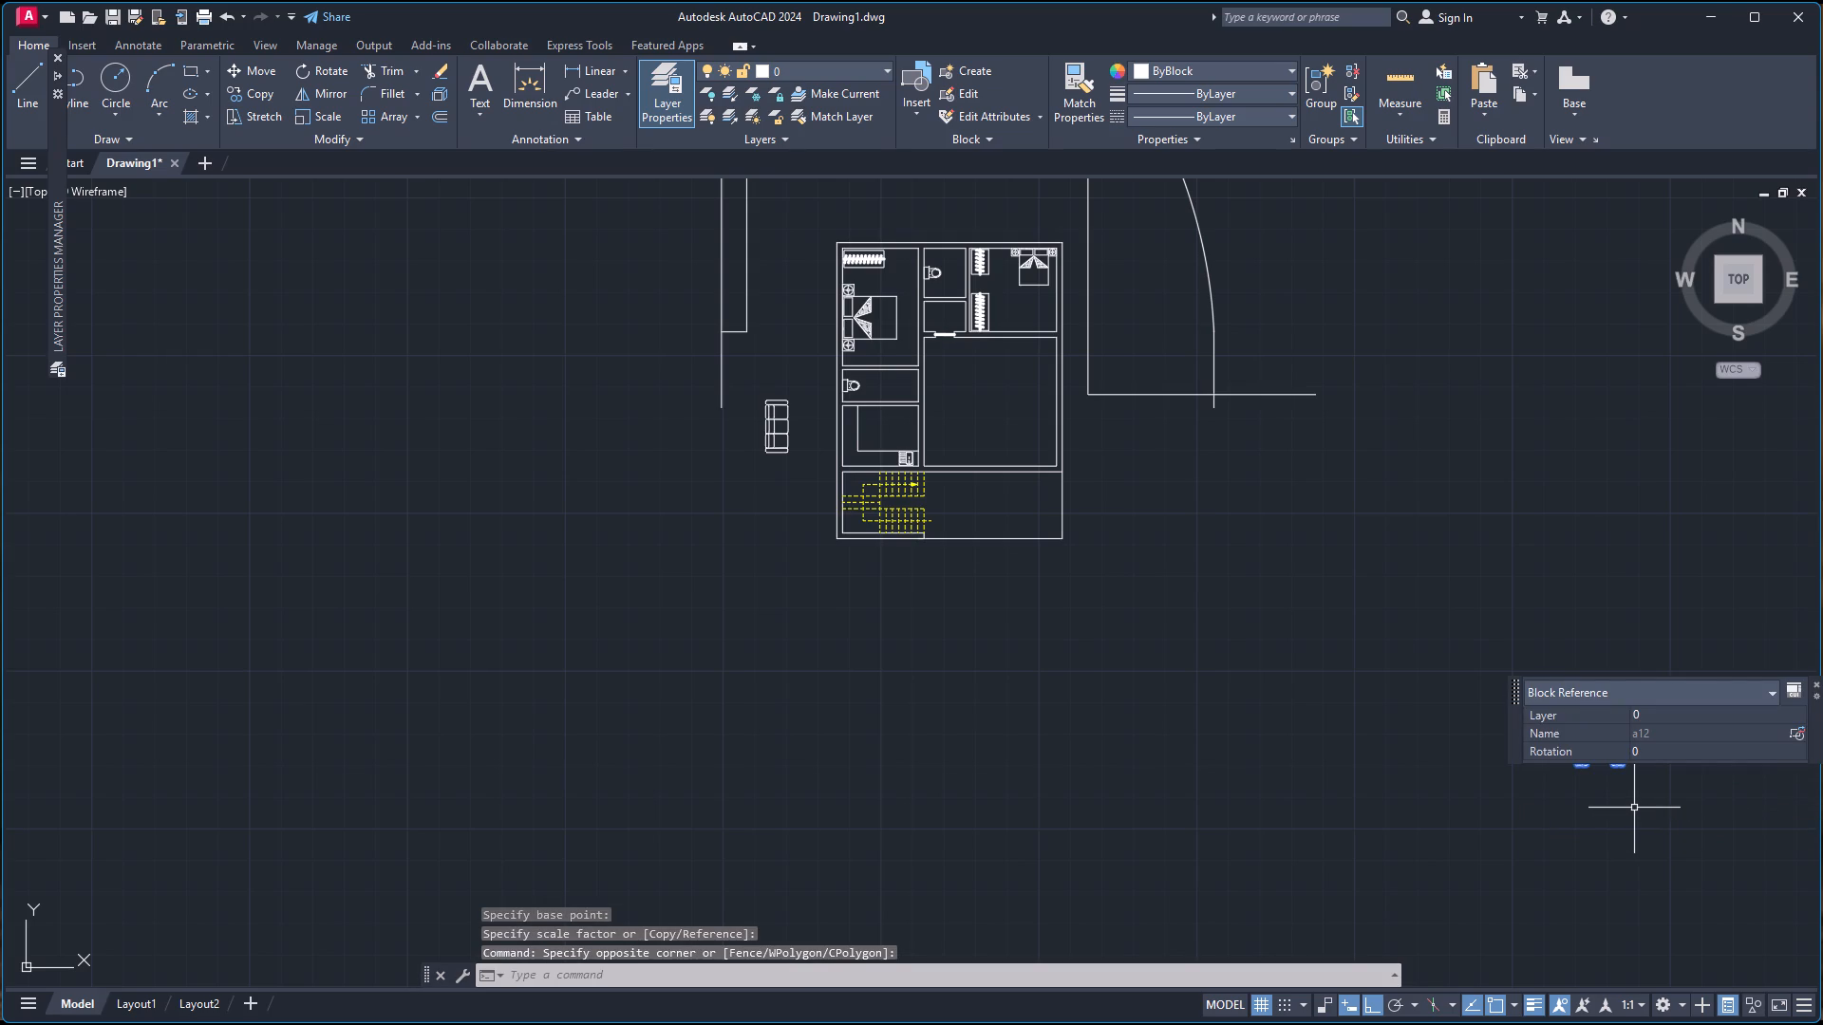
text(co)
key(Return)
scroll(1625, 770, up, 4)
scroll(1532, 711, up, 1)
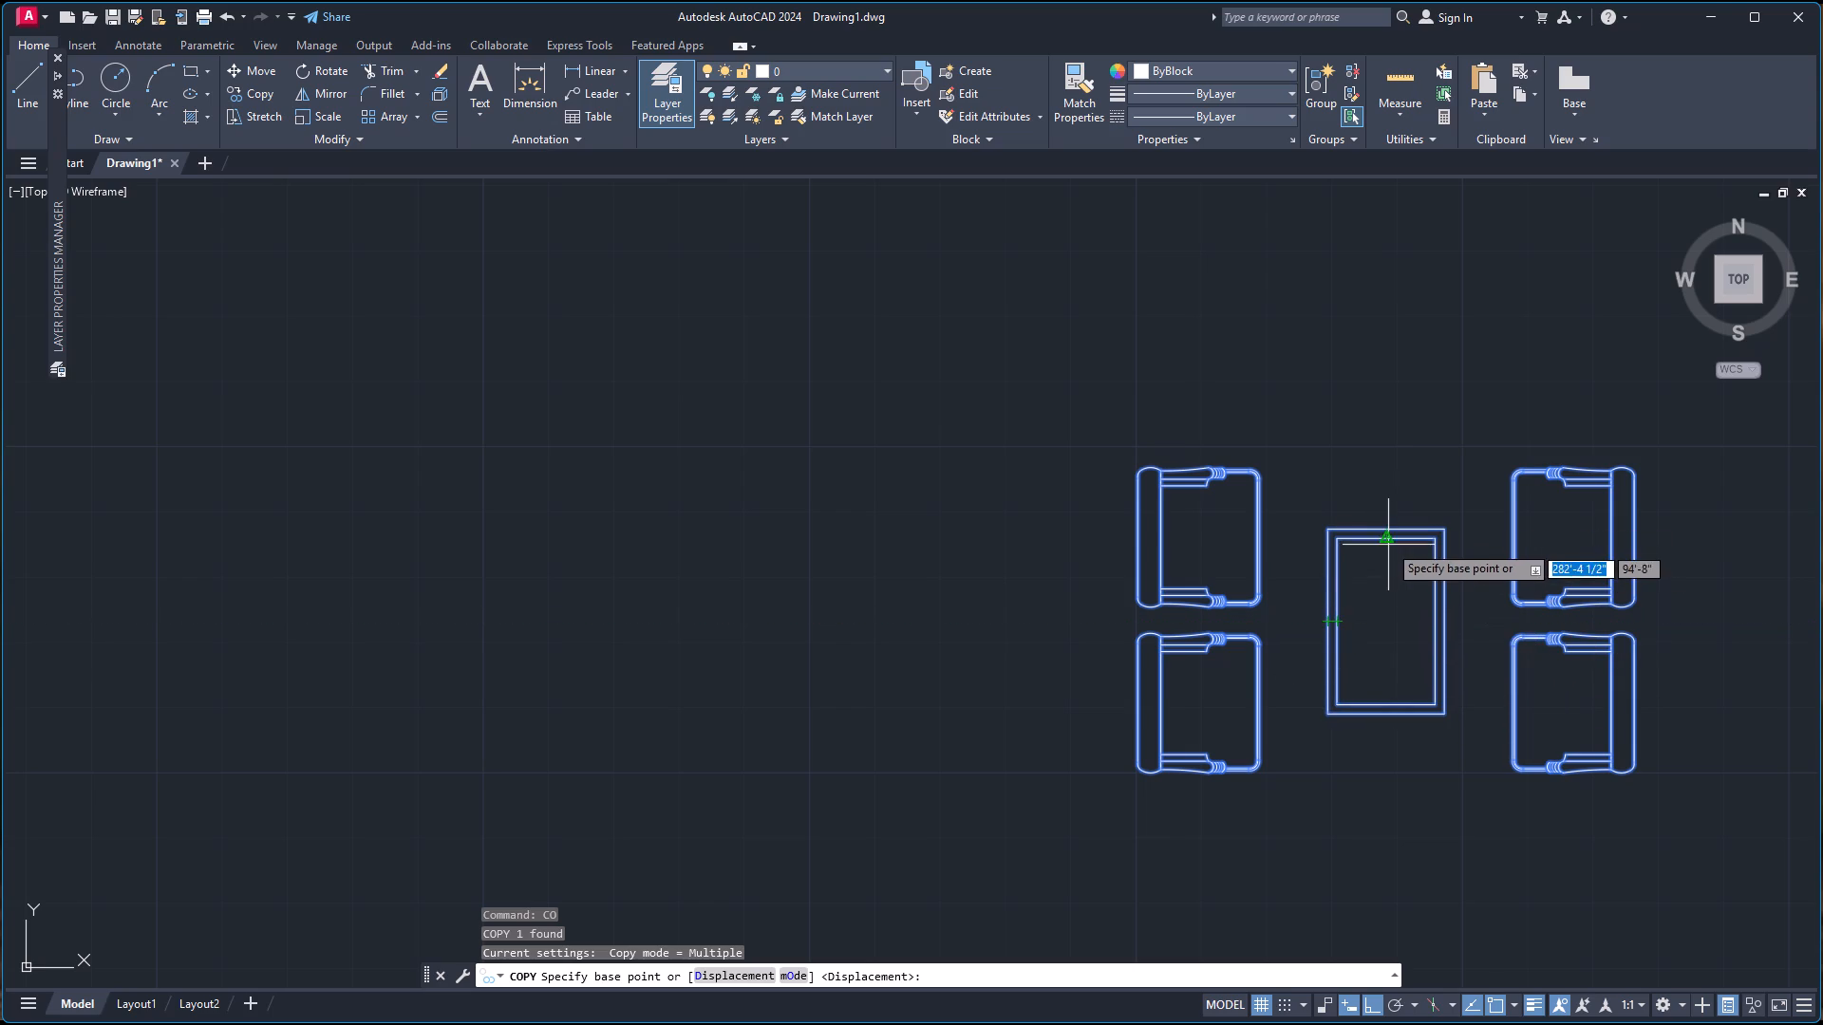
click(1389, 621)
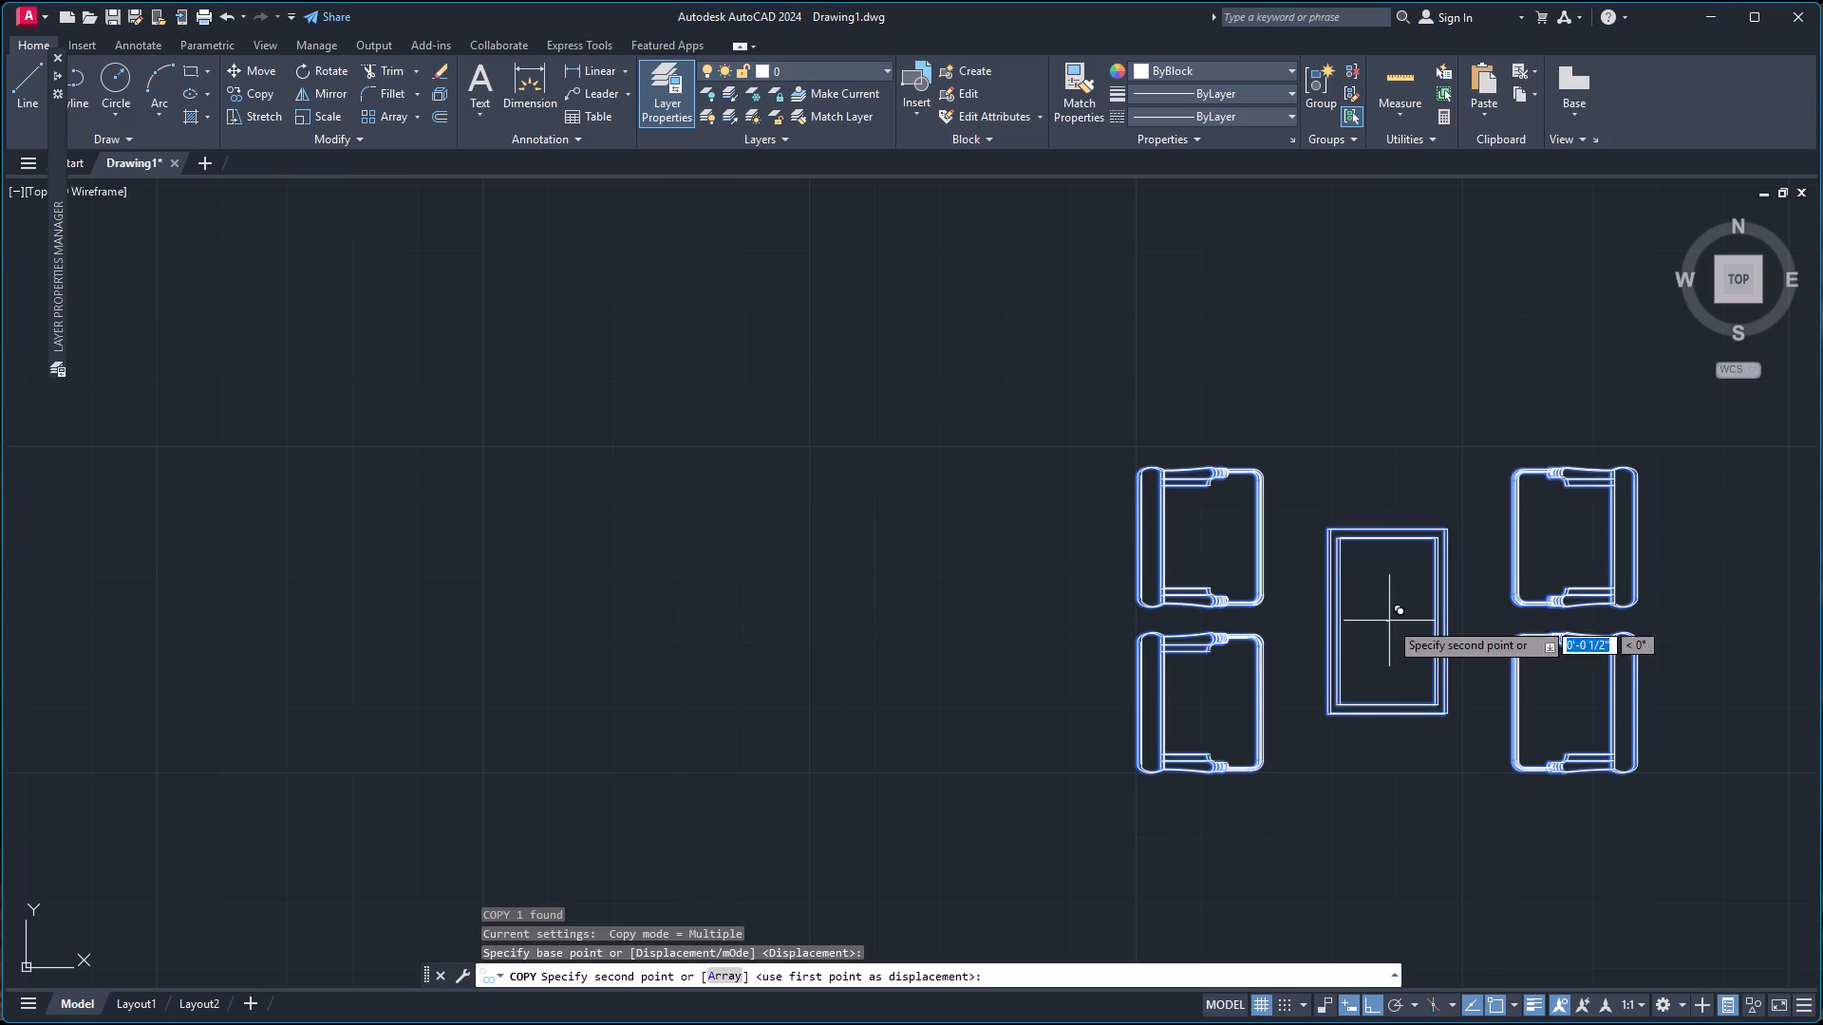
scroll(1236, 584, down, 5)
scroll(948, 540, down, 2)
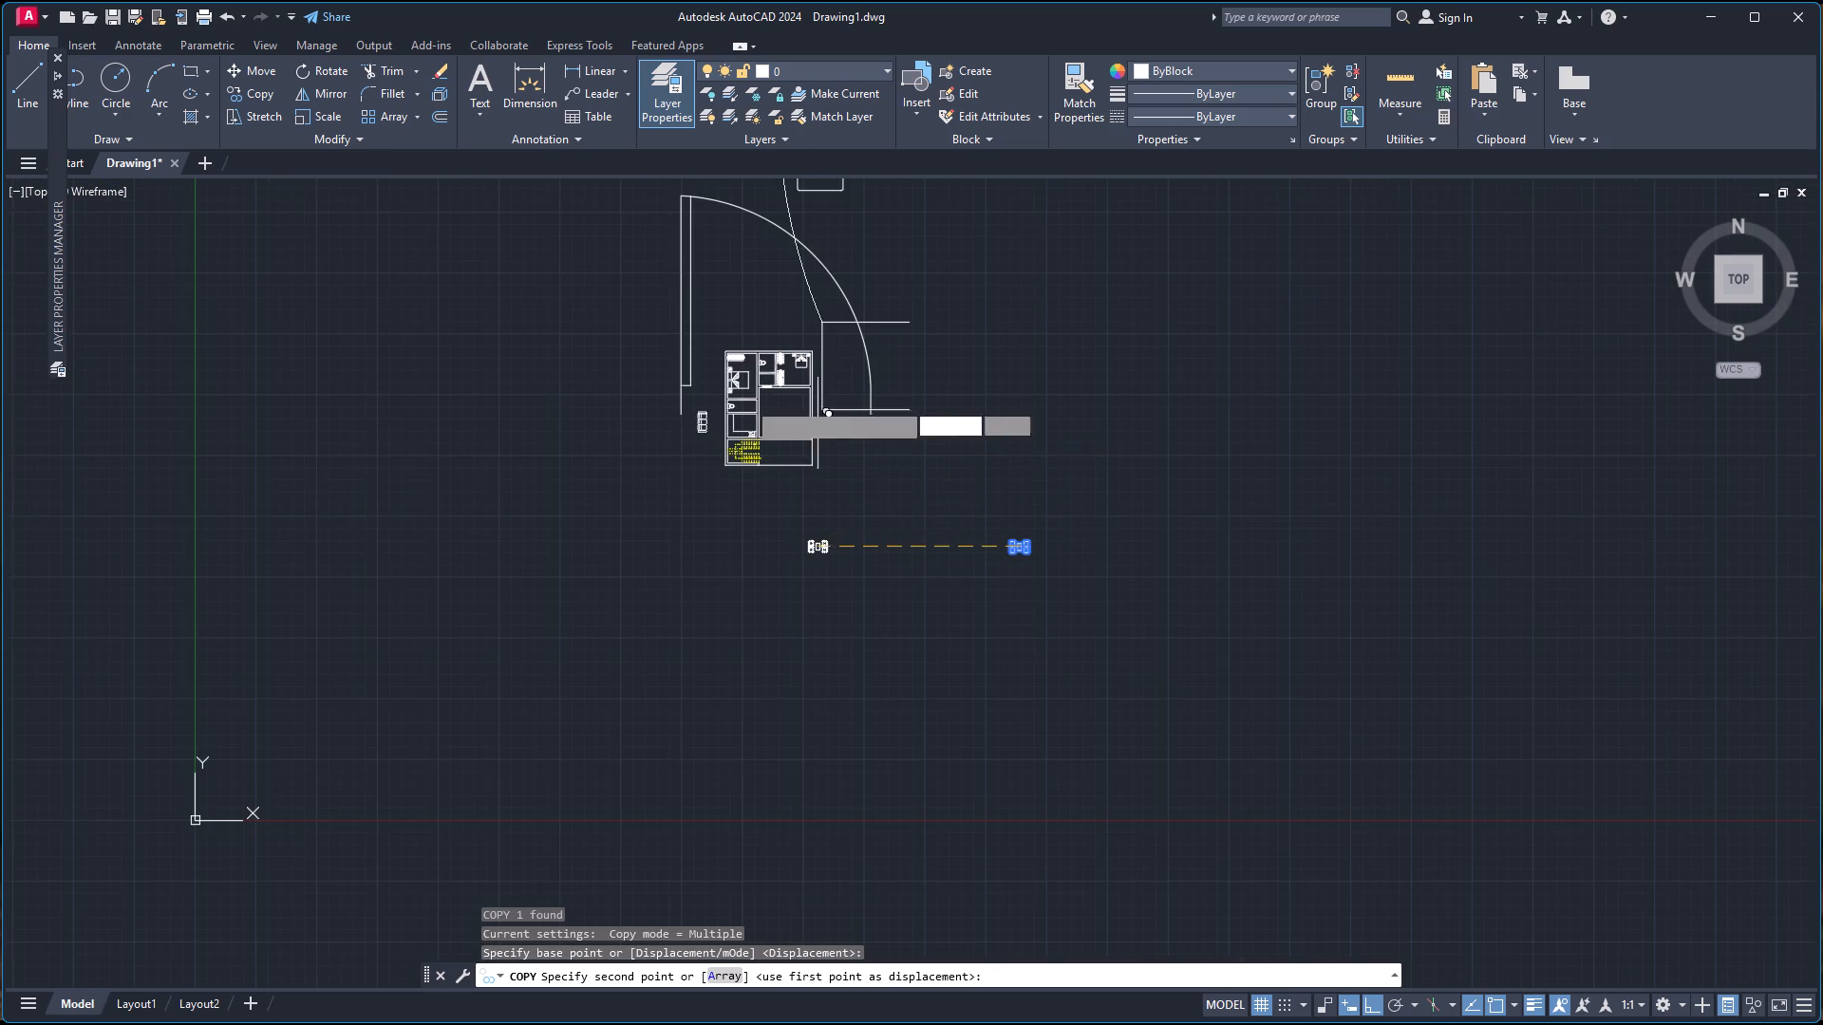
scroll(729, 398, up, 3)
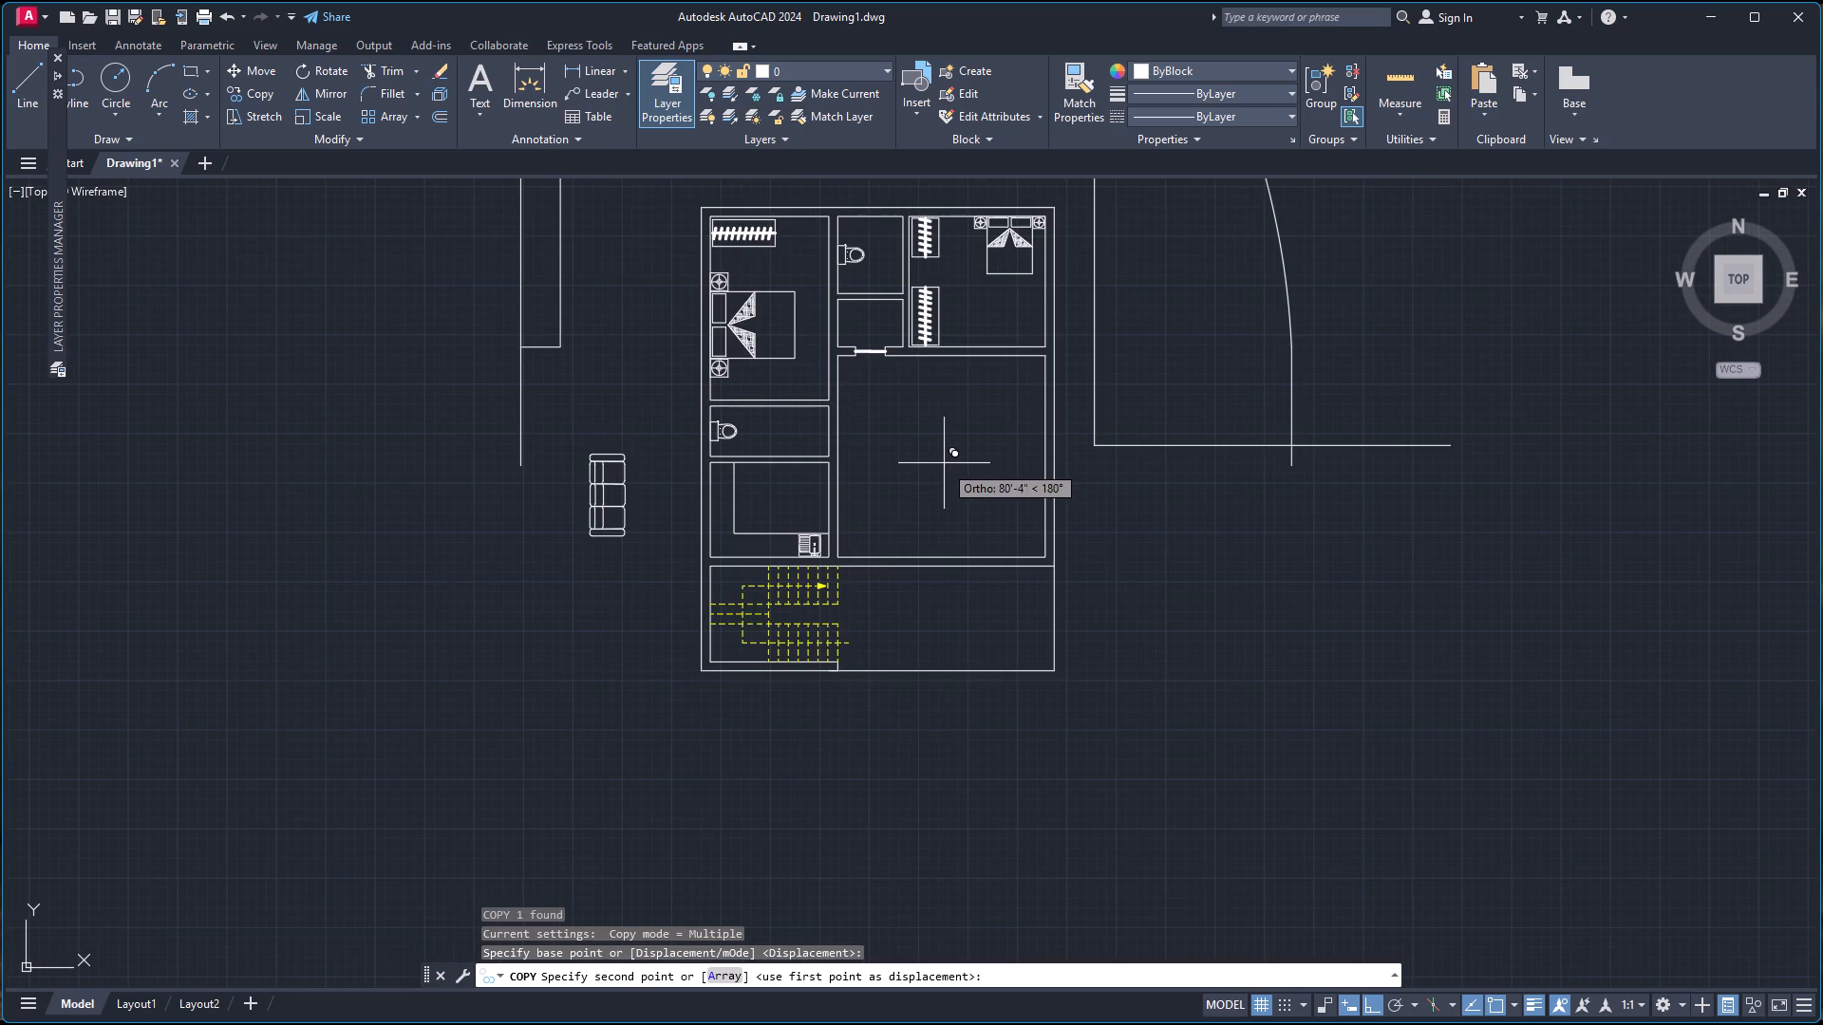
scroll(954, 472, down, 2)
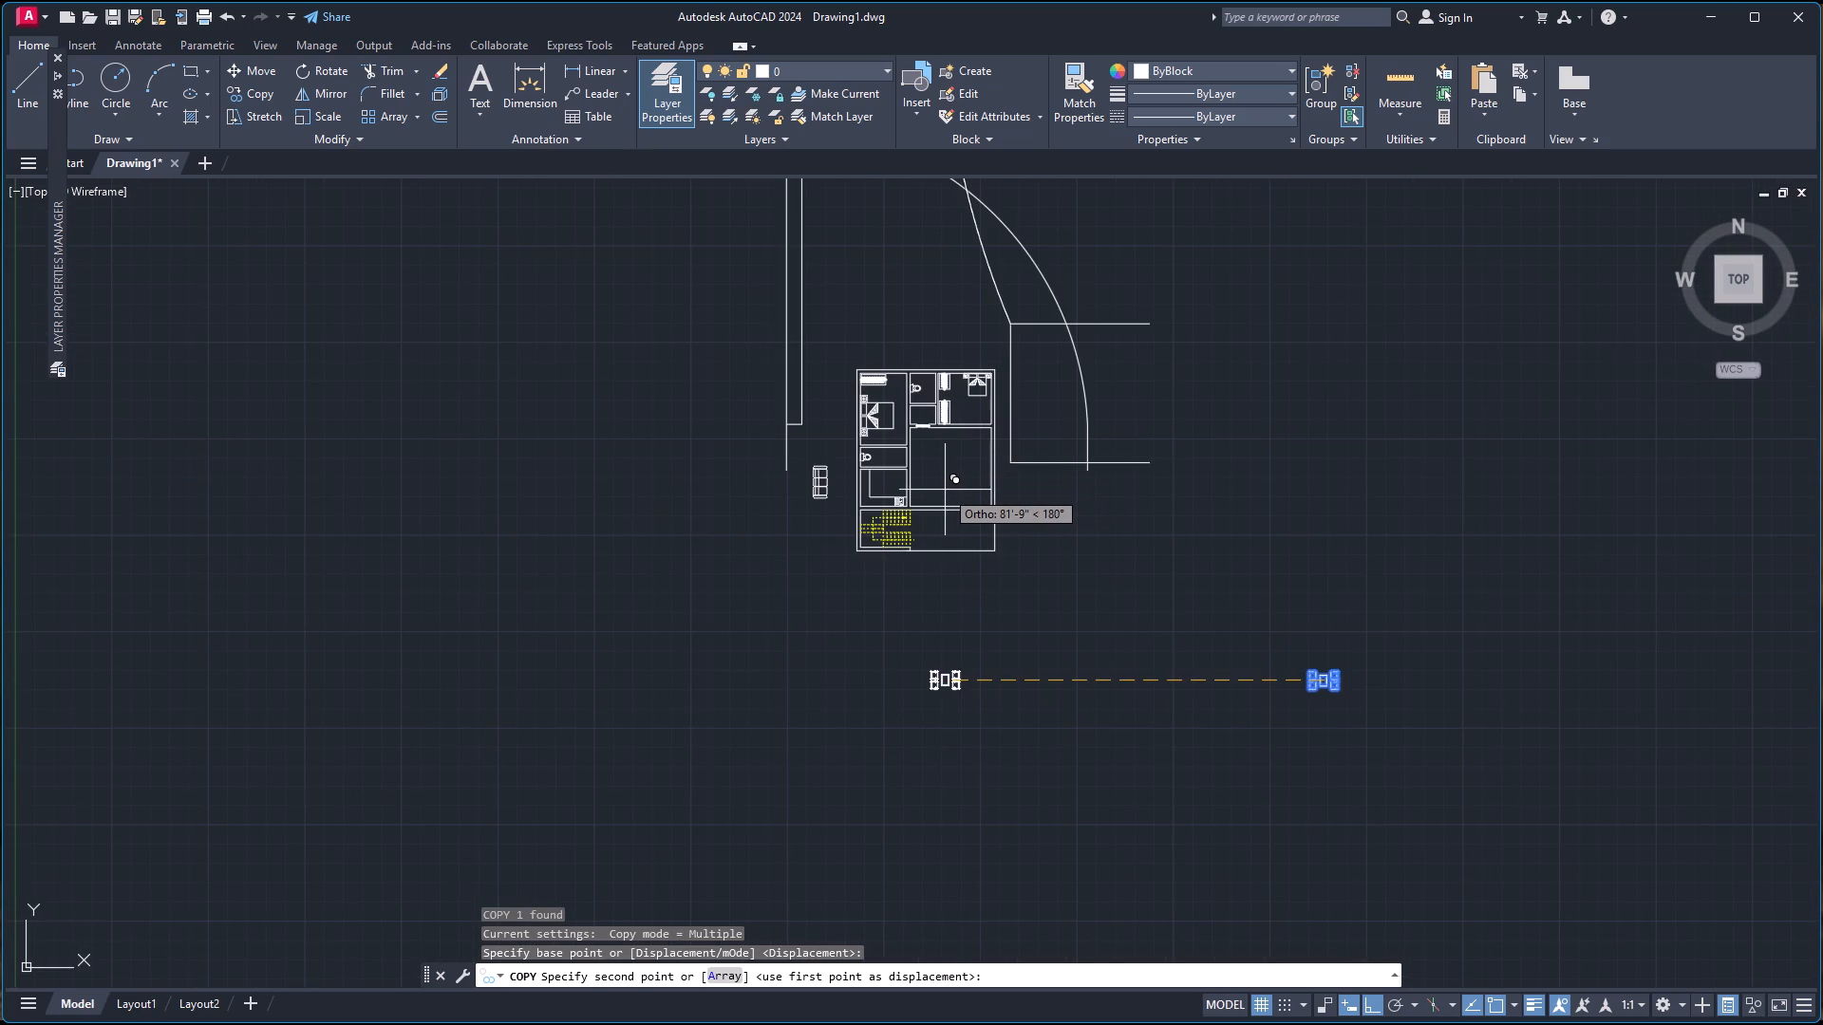
key(F8)
scroll(950, 478, up, 2)
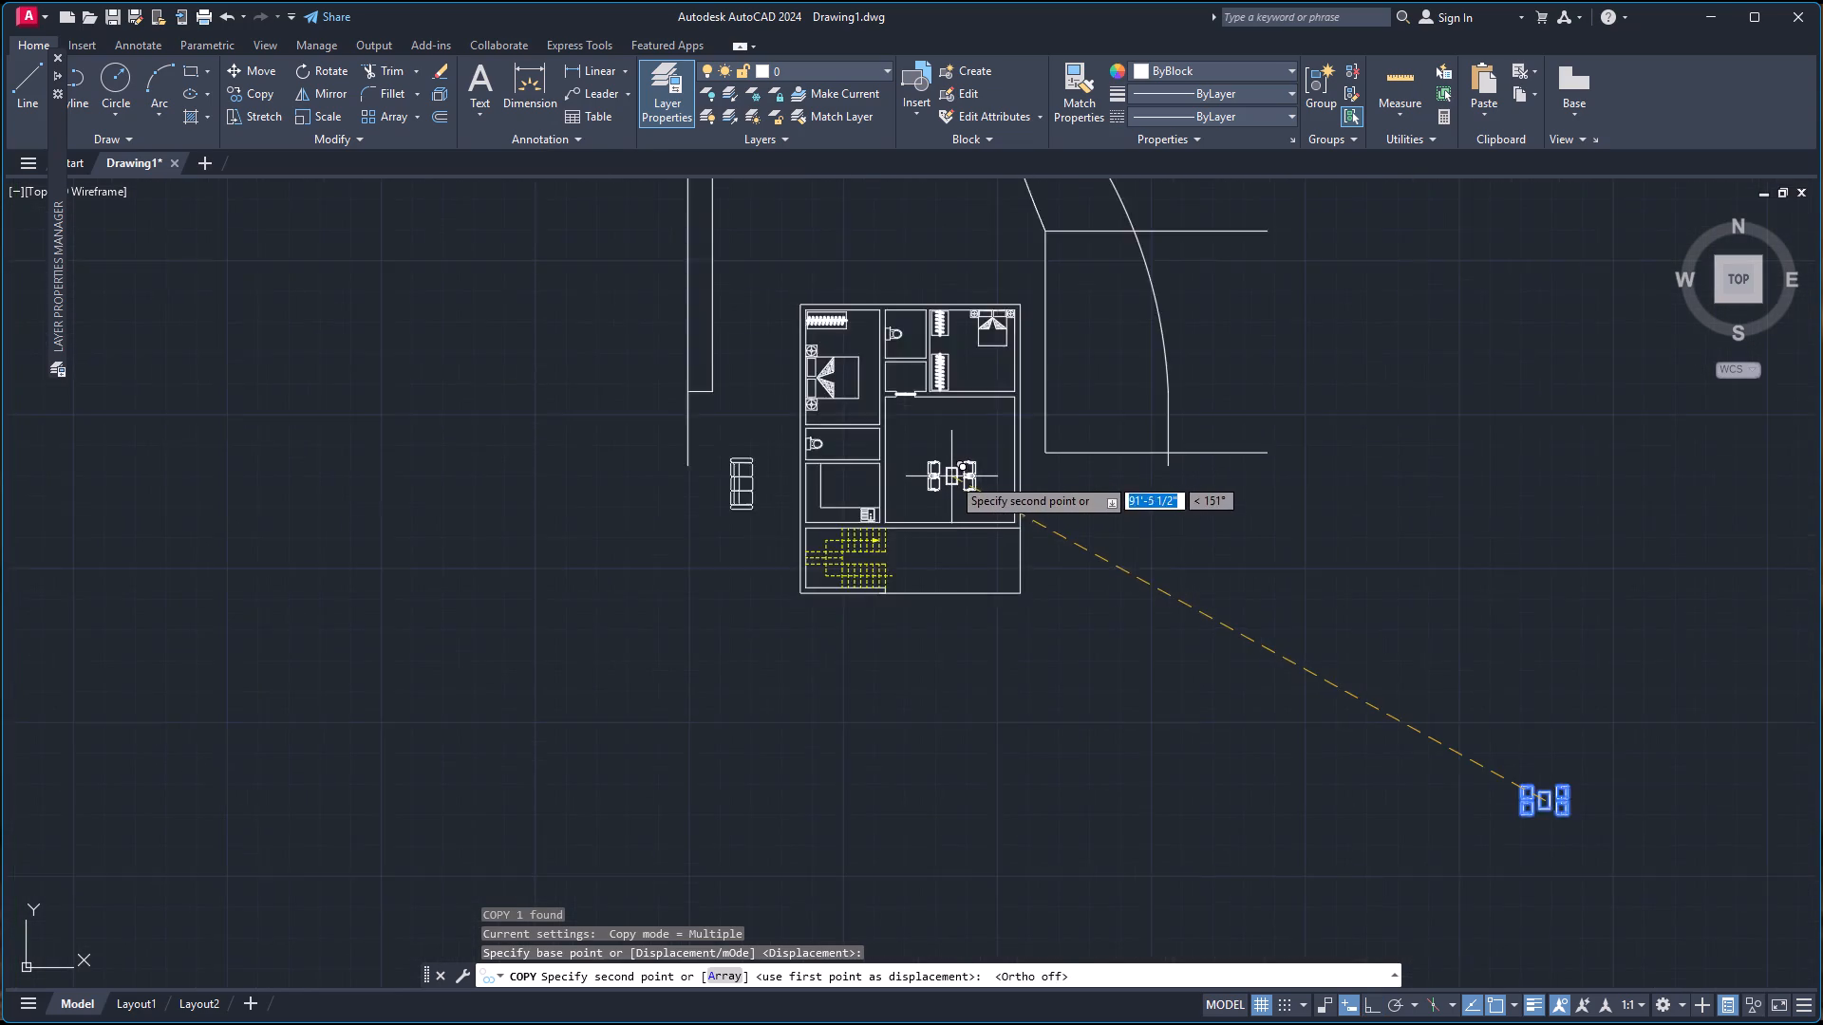
scroll(948, 475, up, 1)
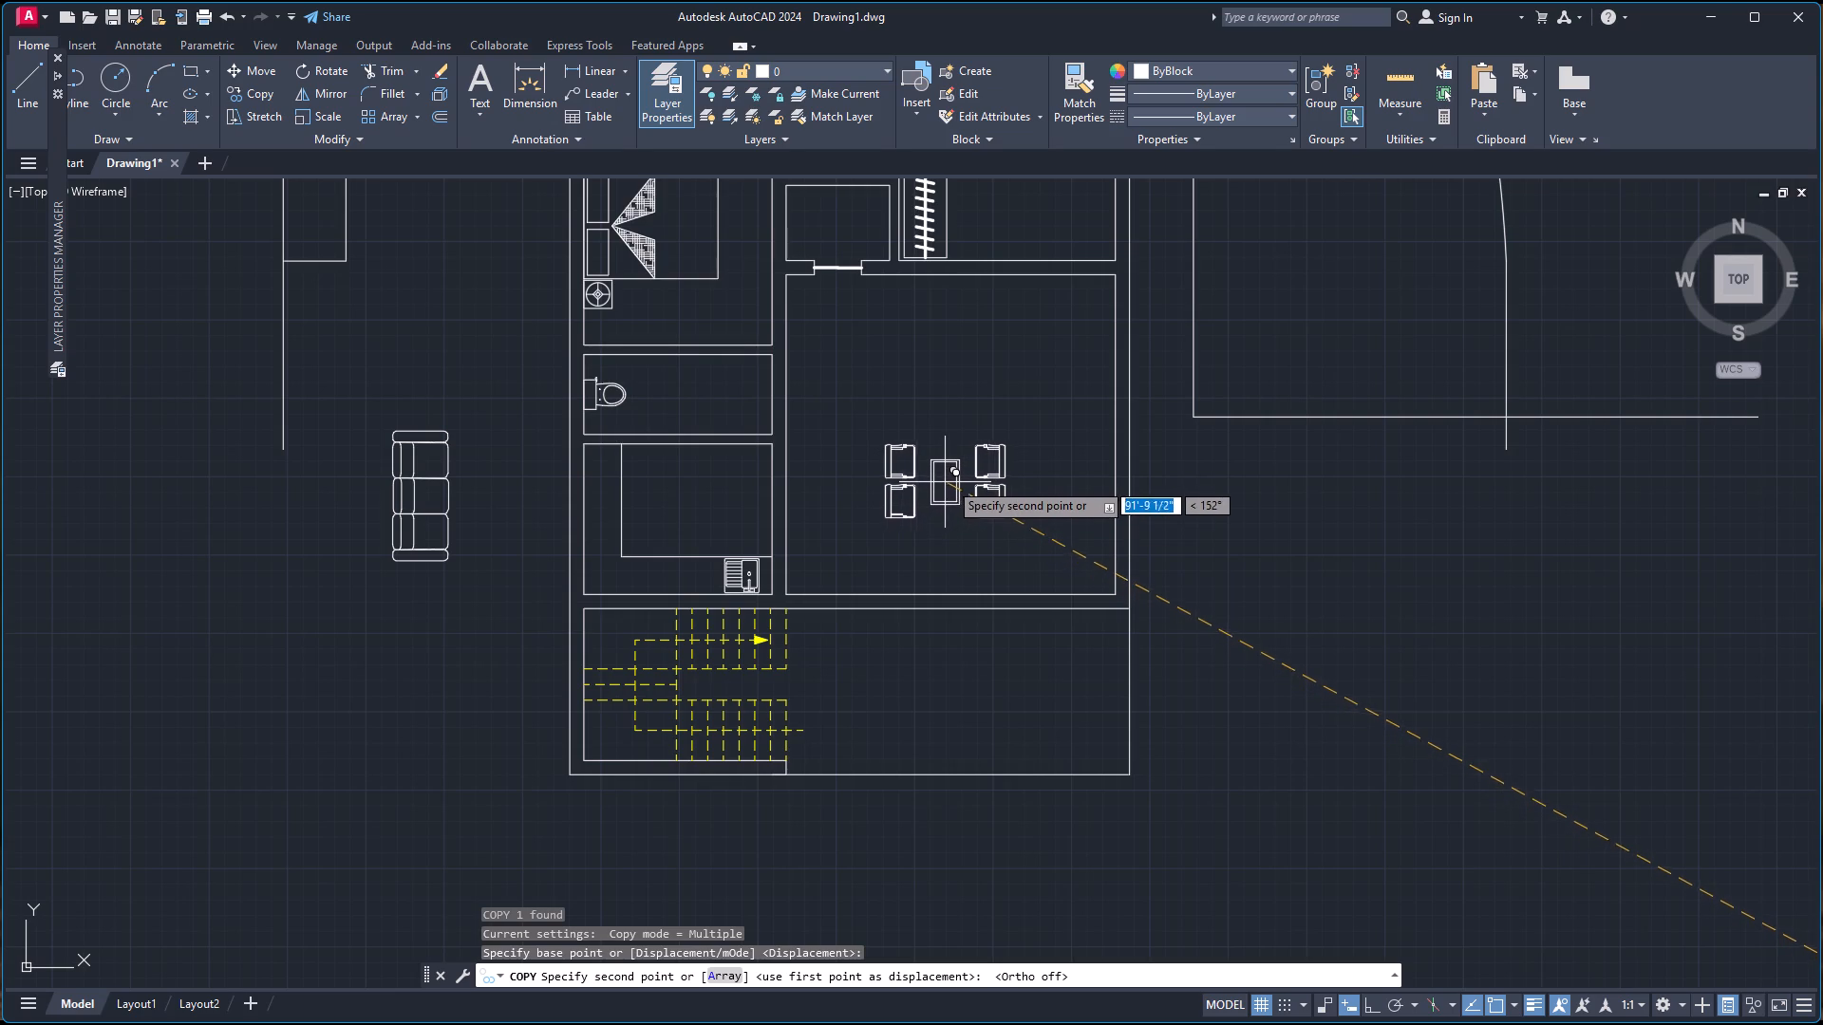
click(948, 480)
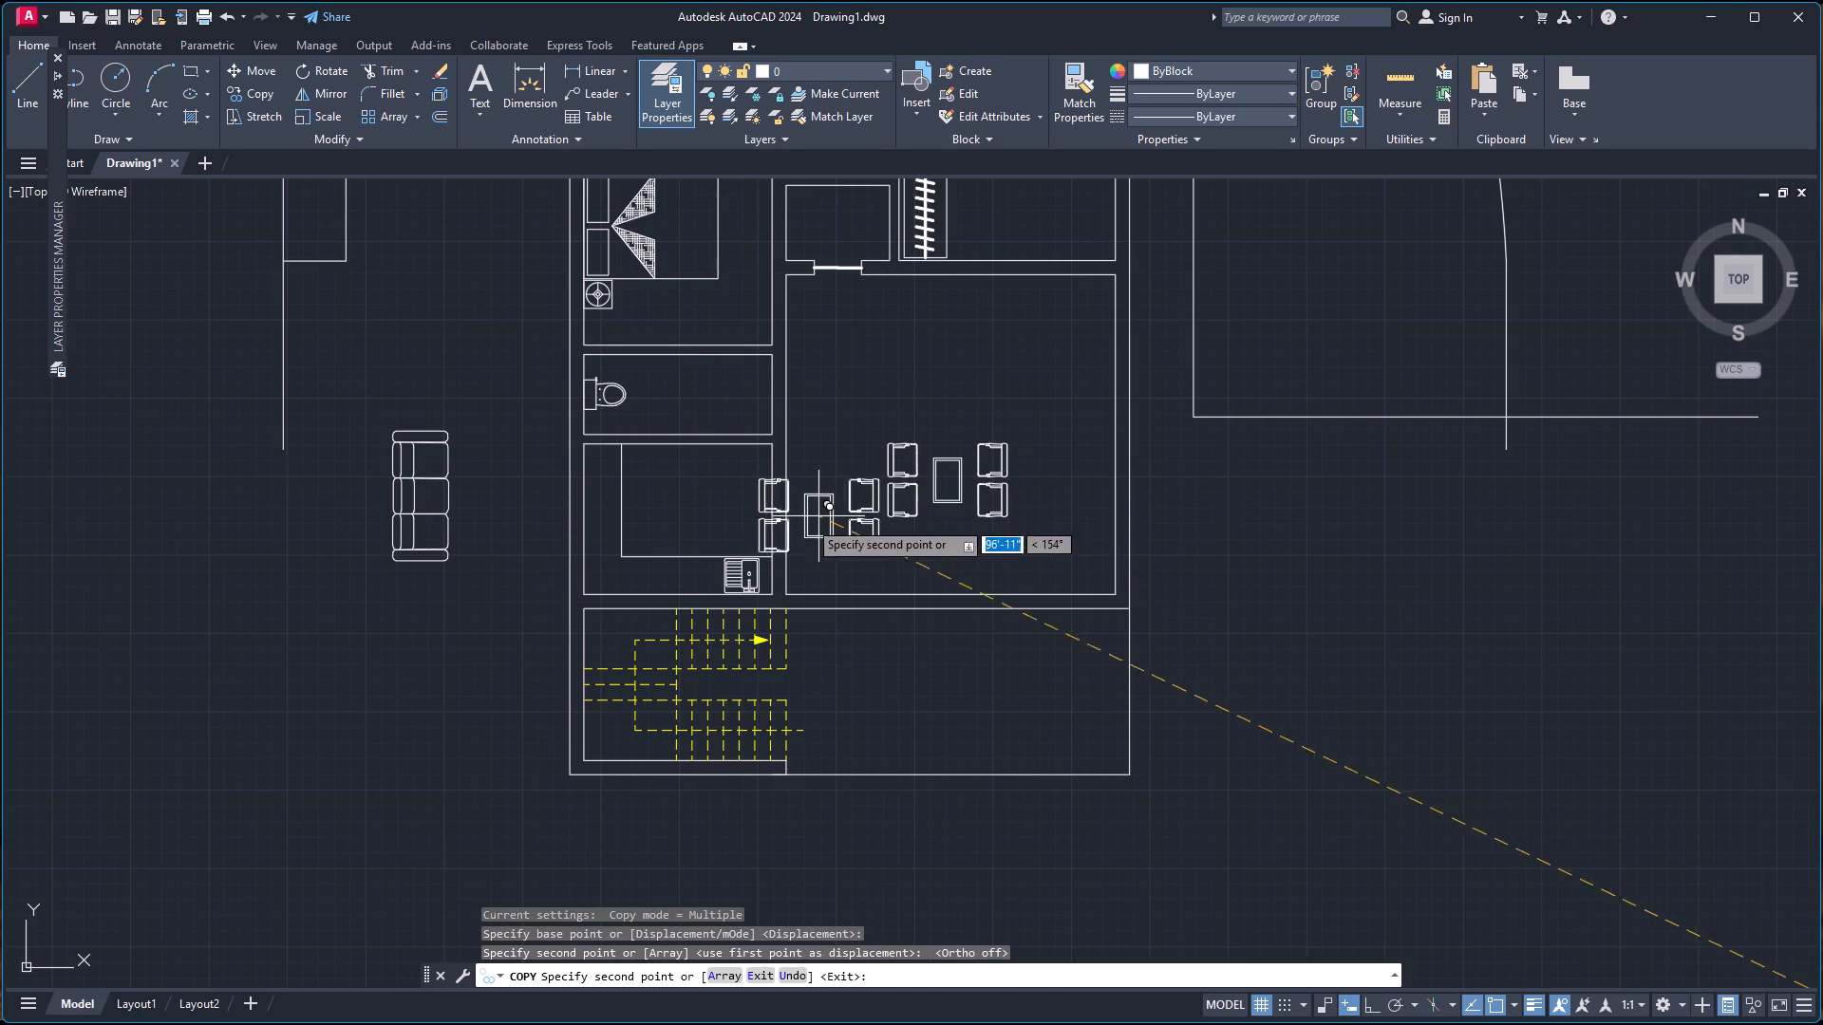
key(Escape)
Rotate the three-seat sofa west of the plan 90° about the midpoint of its back edge.
click(361, 415)
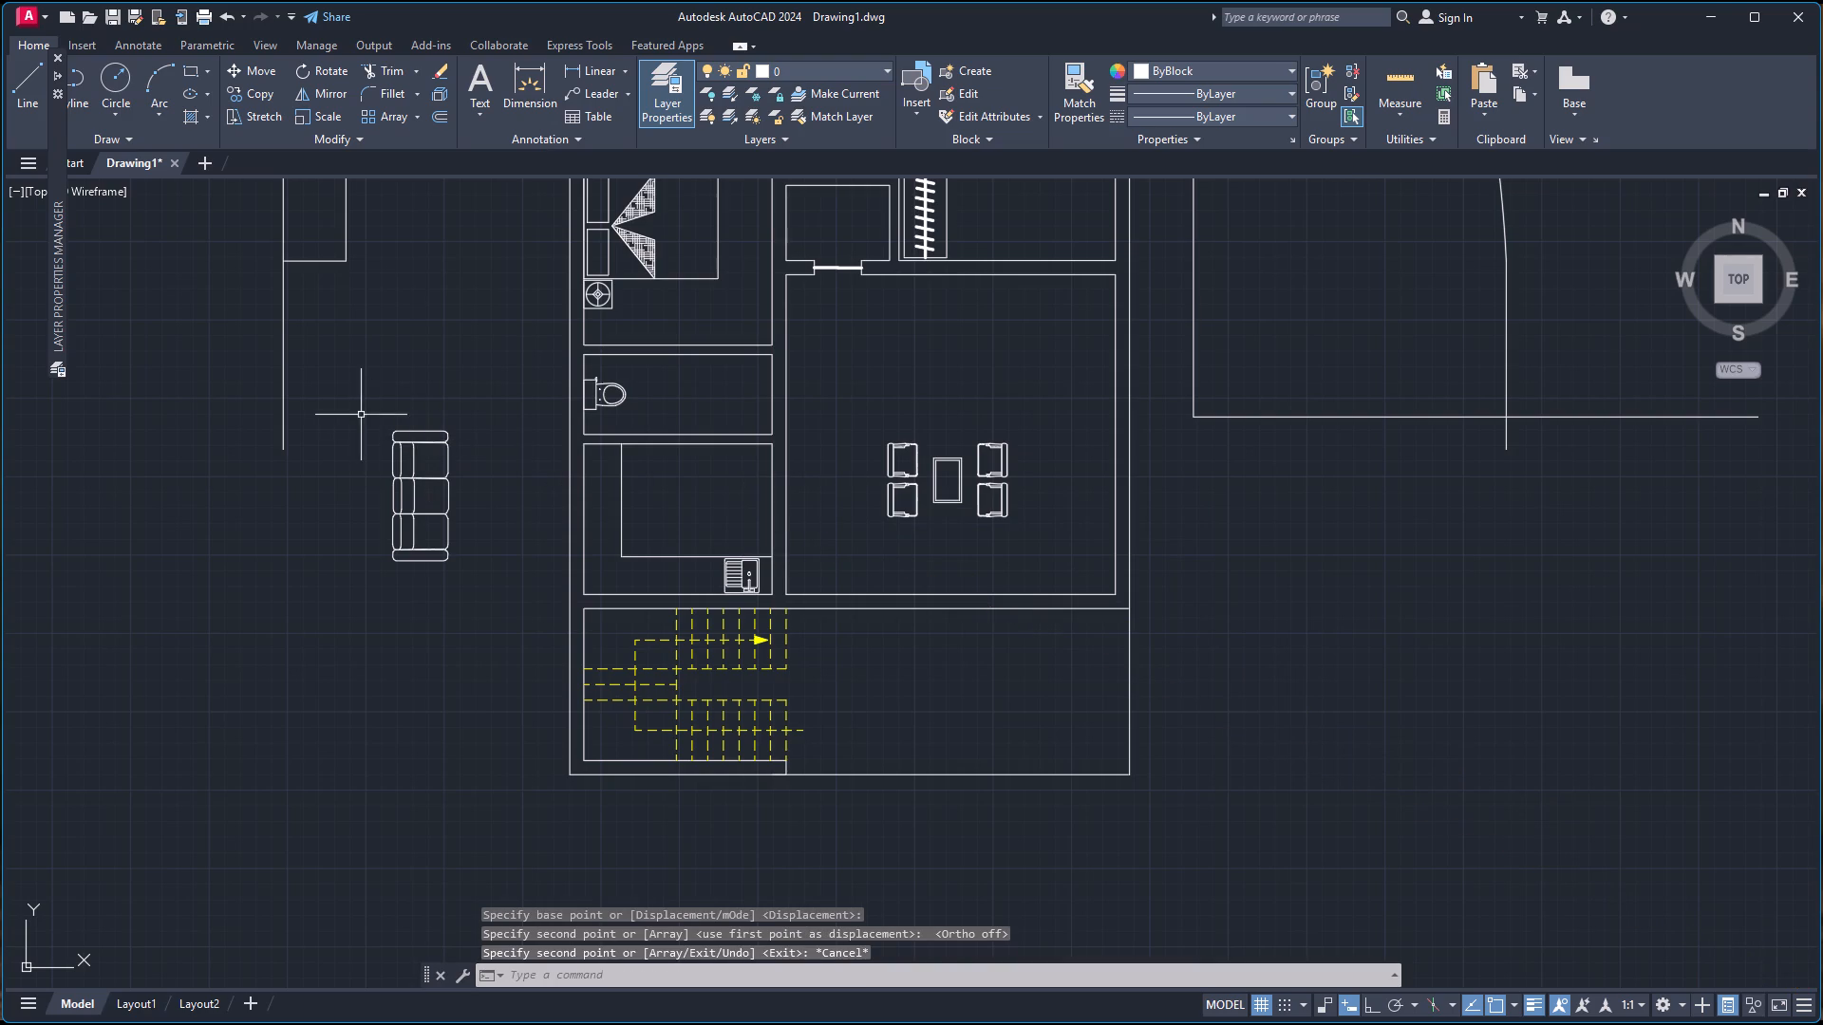
click(540, 575)
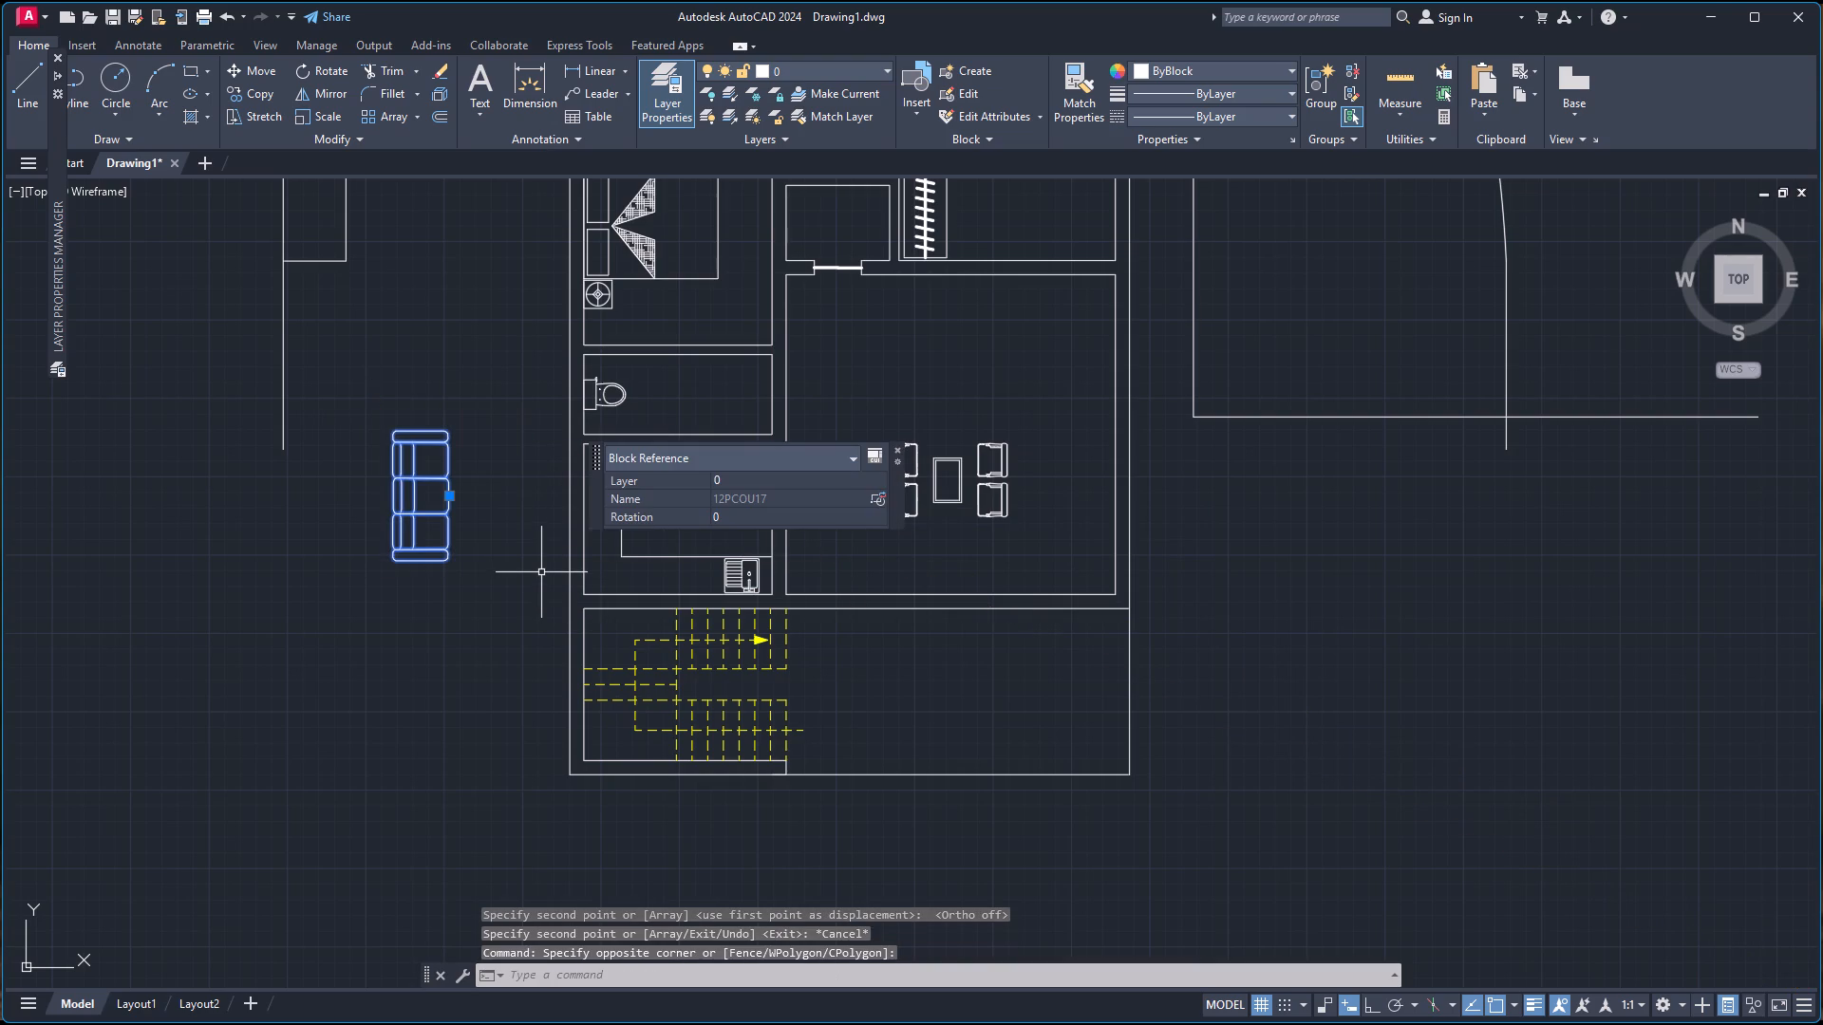
key(r)
key(o)
key(Return)
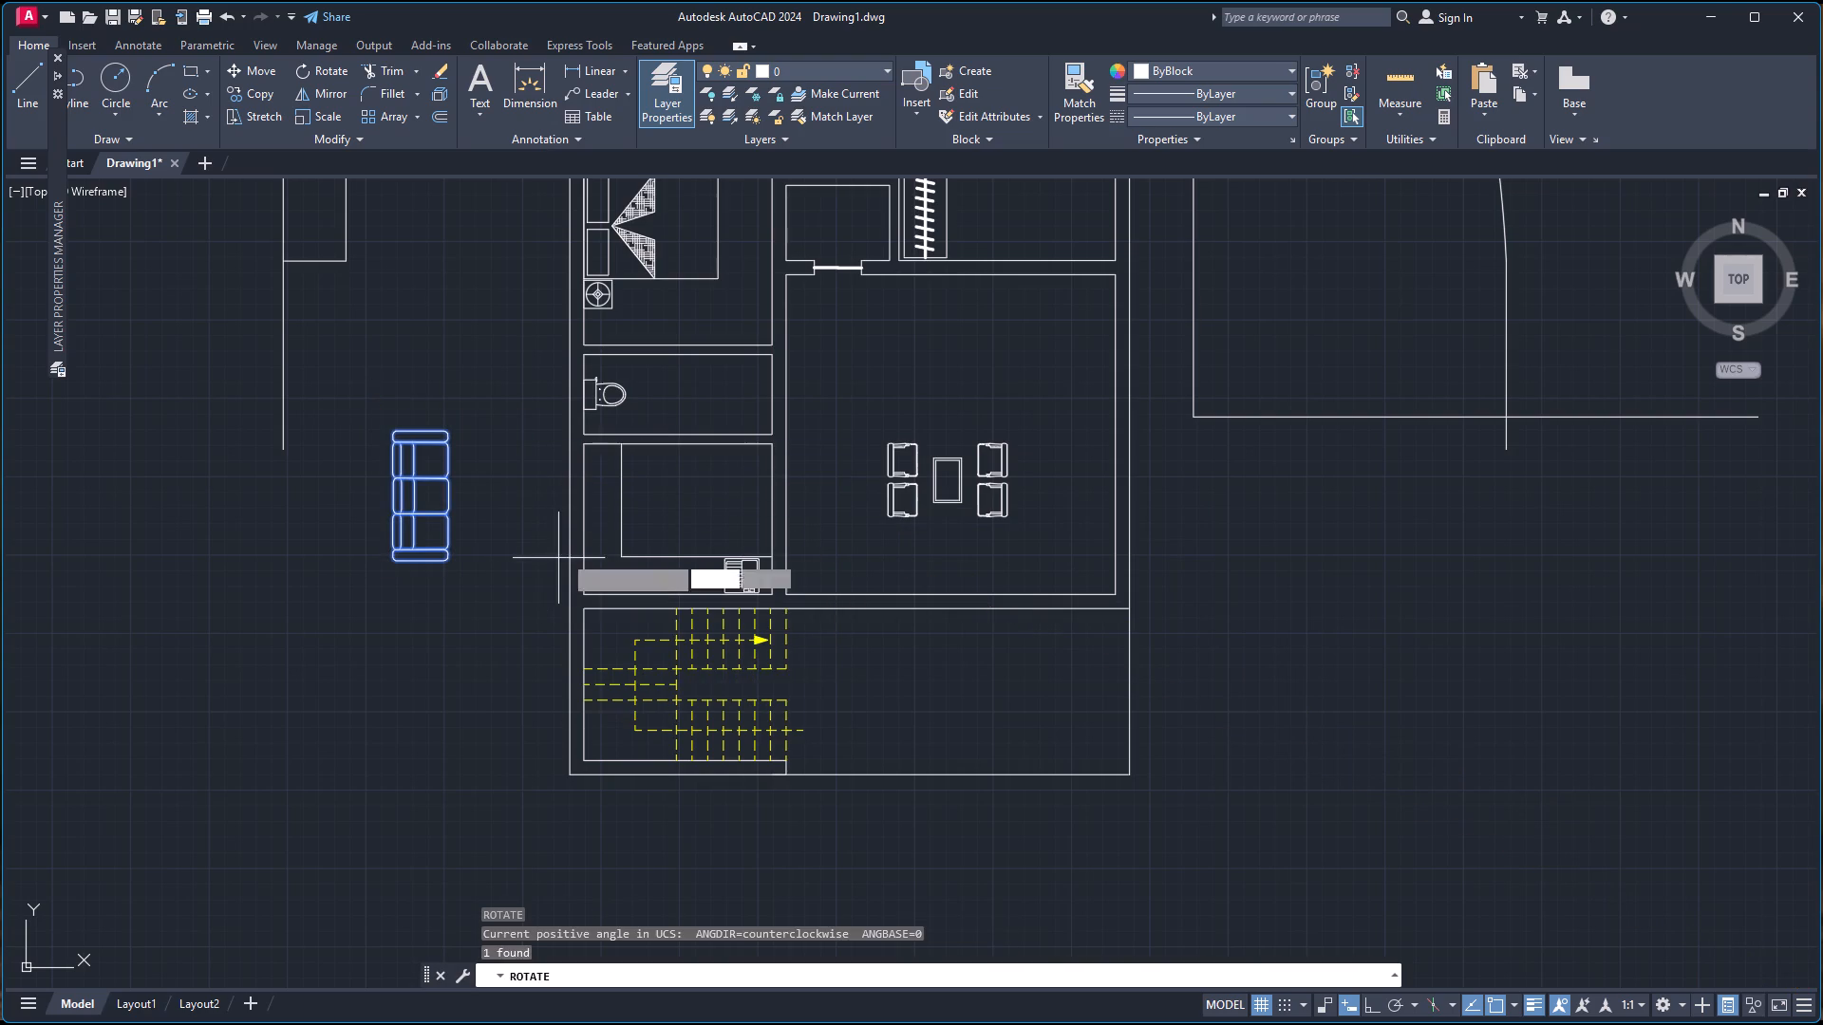
click(393, 494)
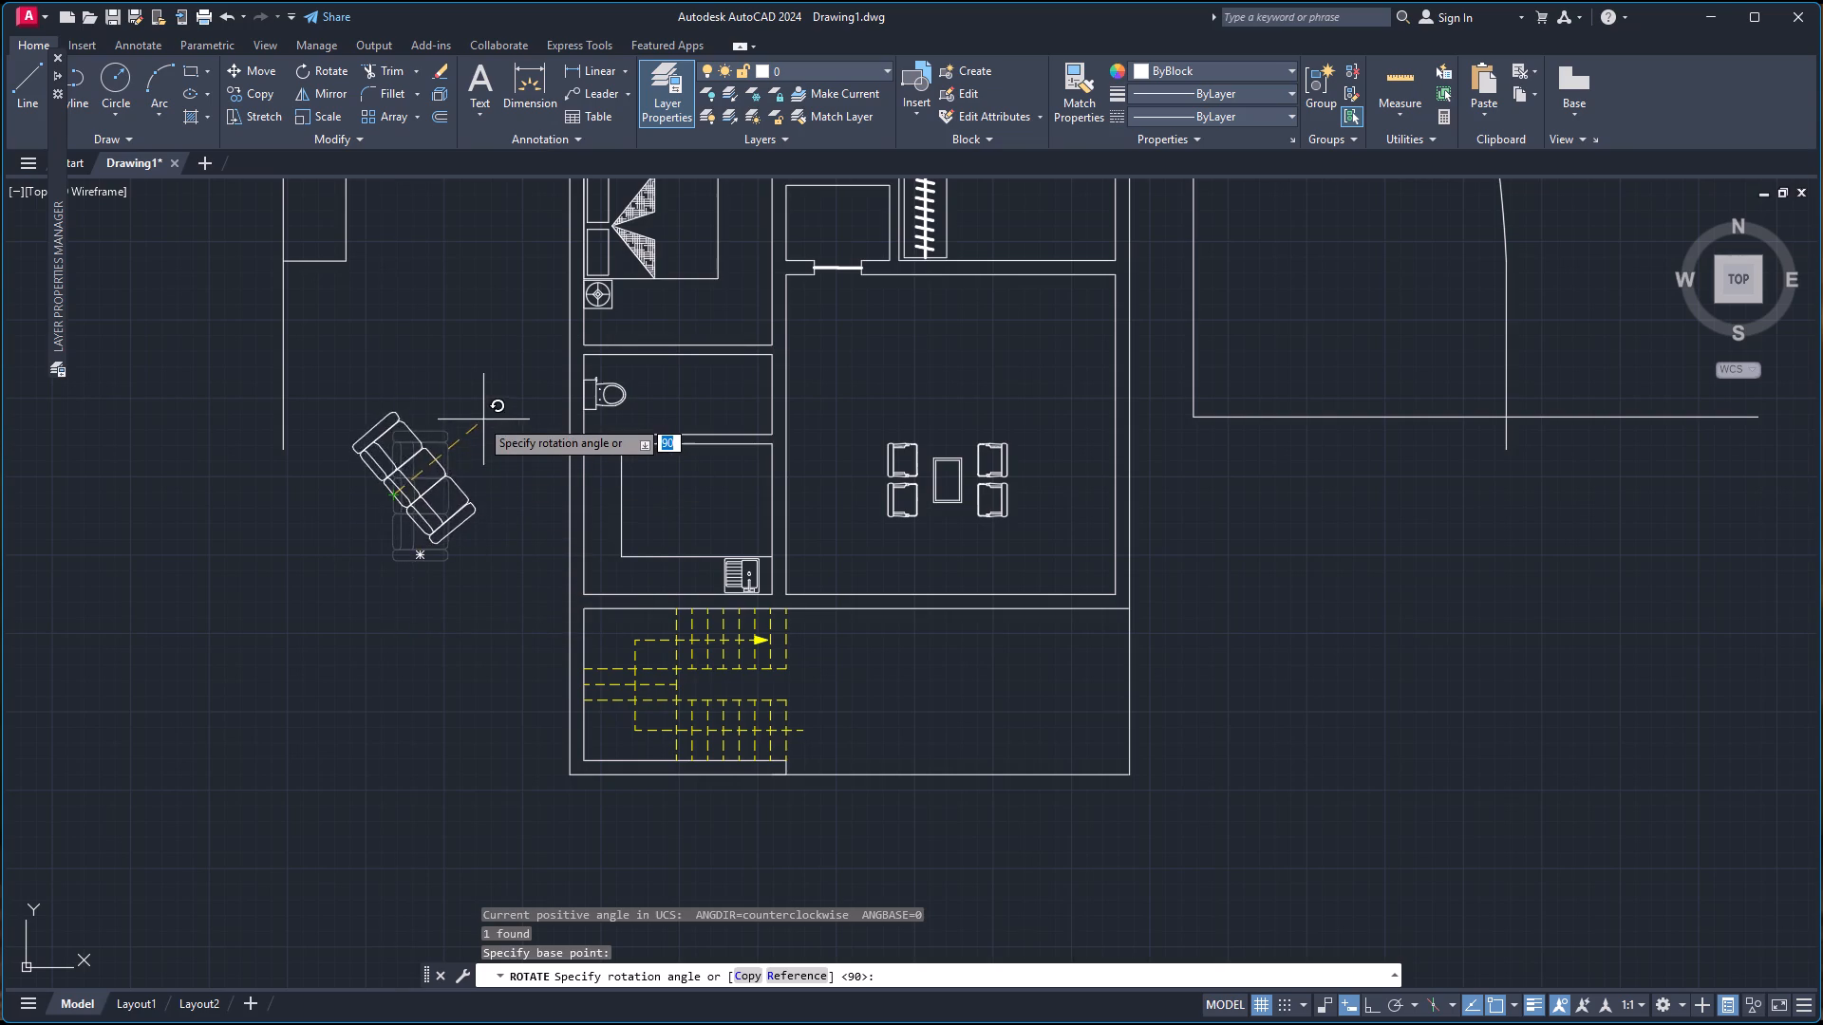
key(F8)
click(429, 394)
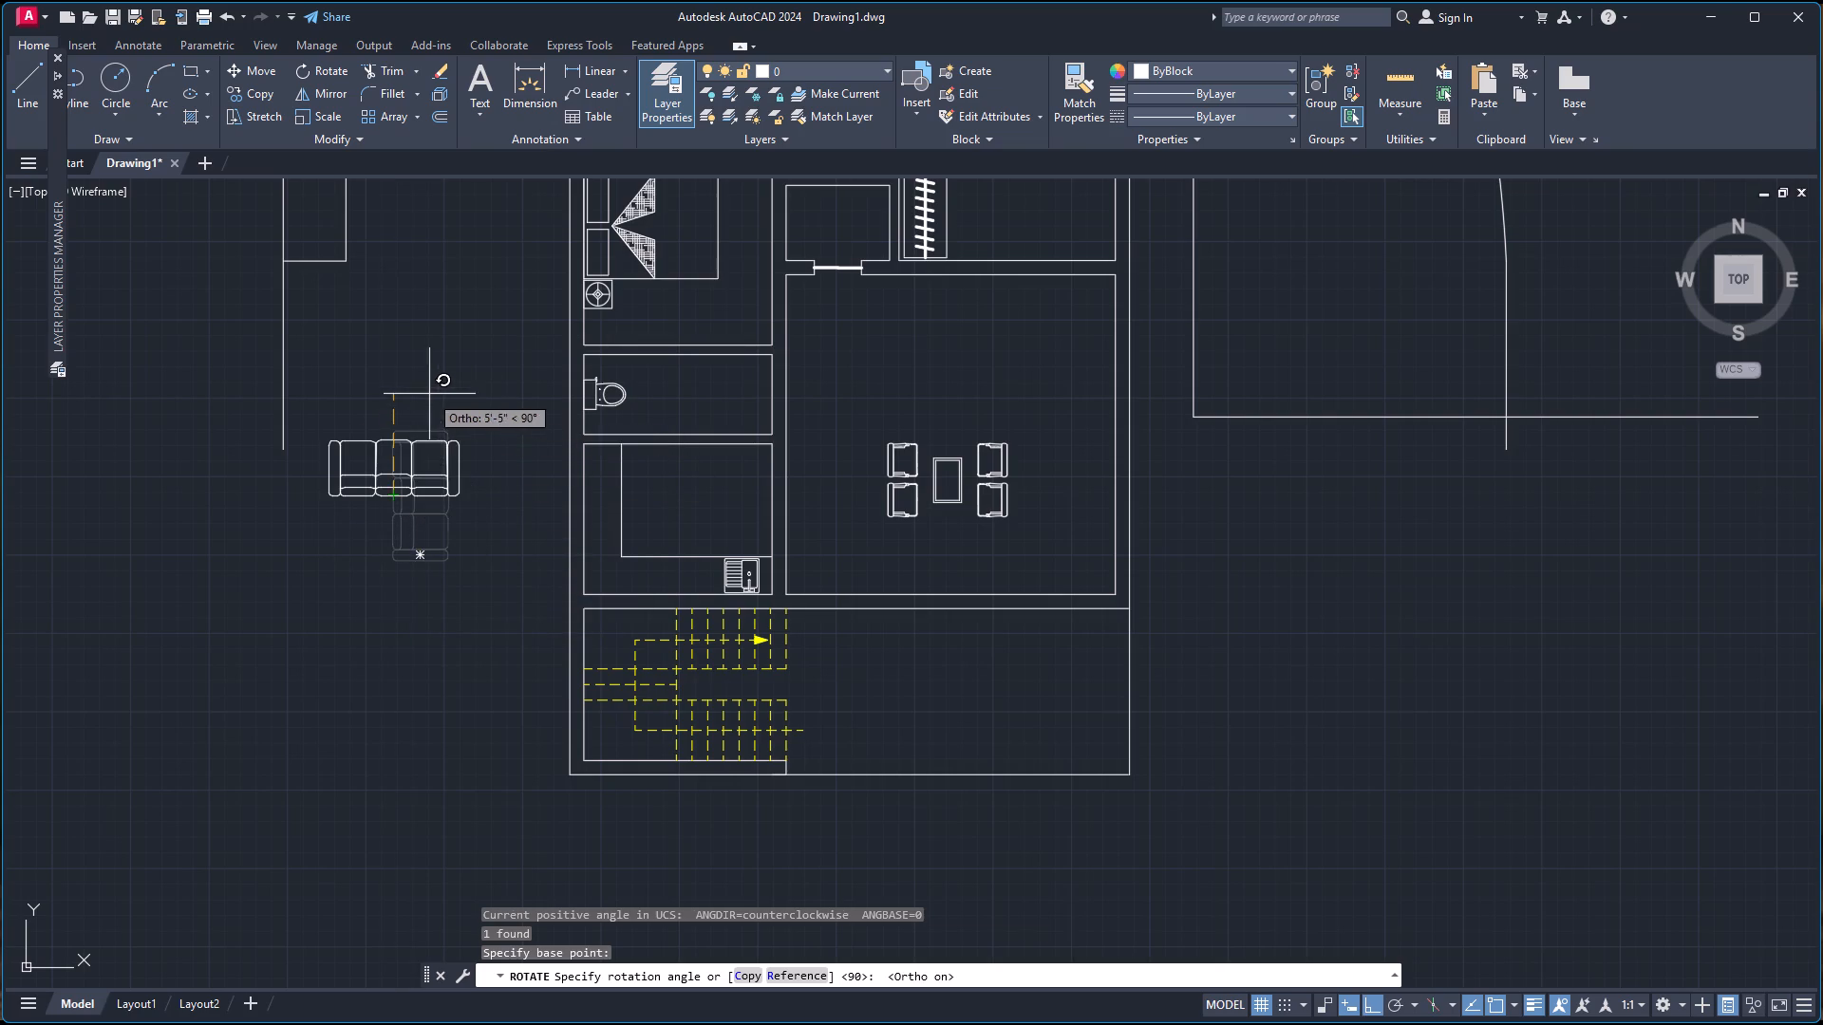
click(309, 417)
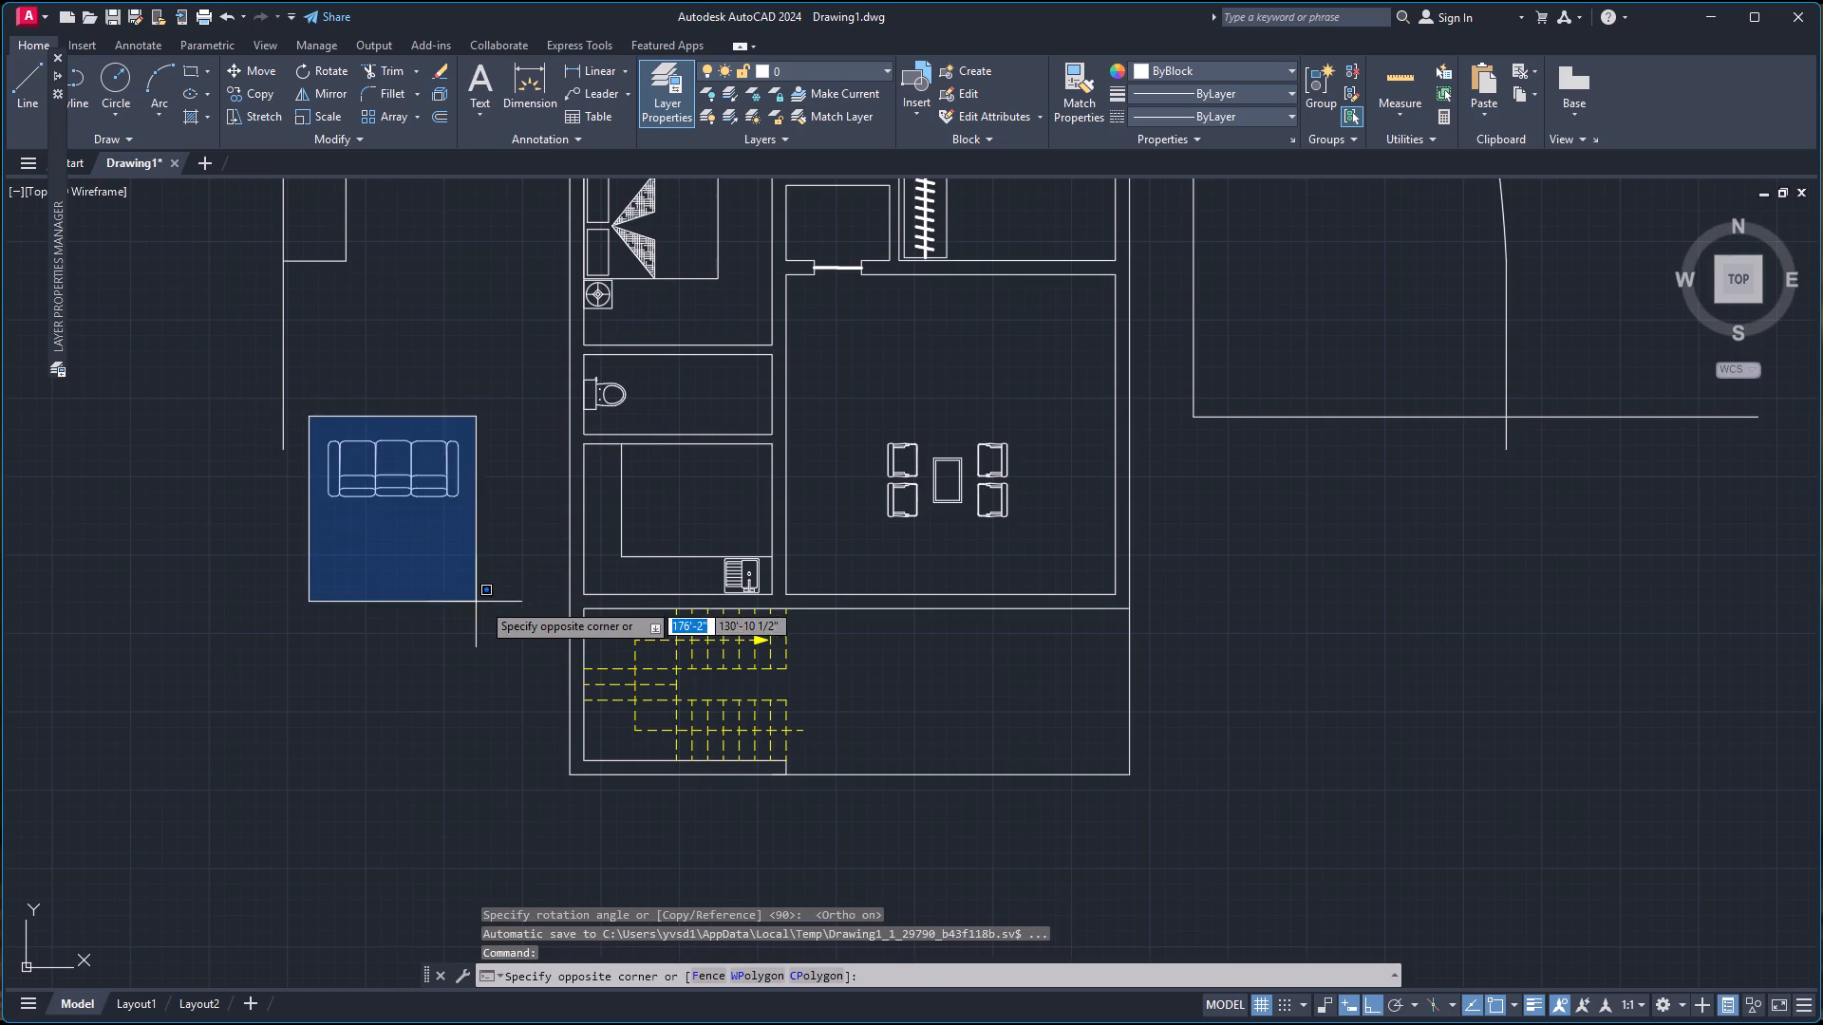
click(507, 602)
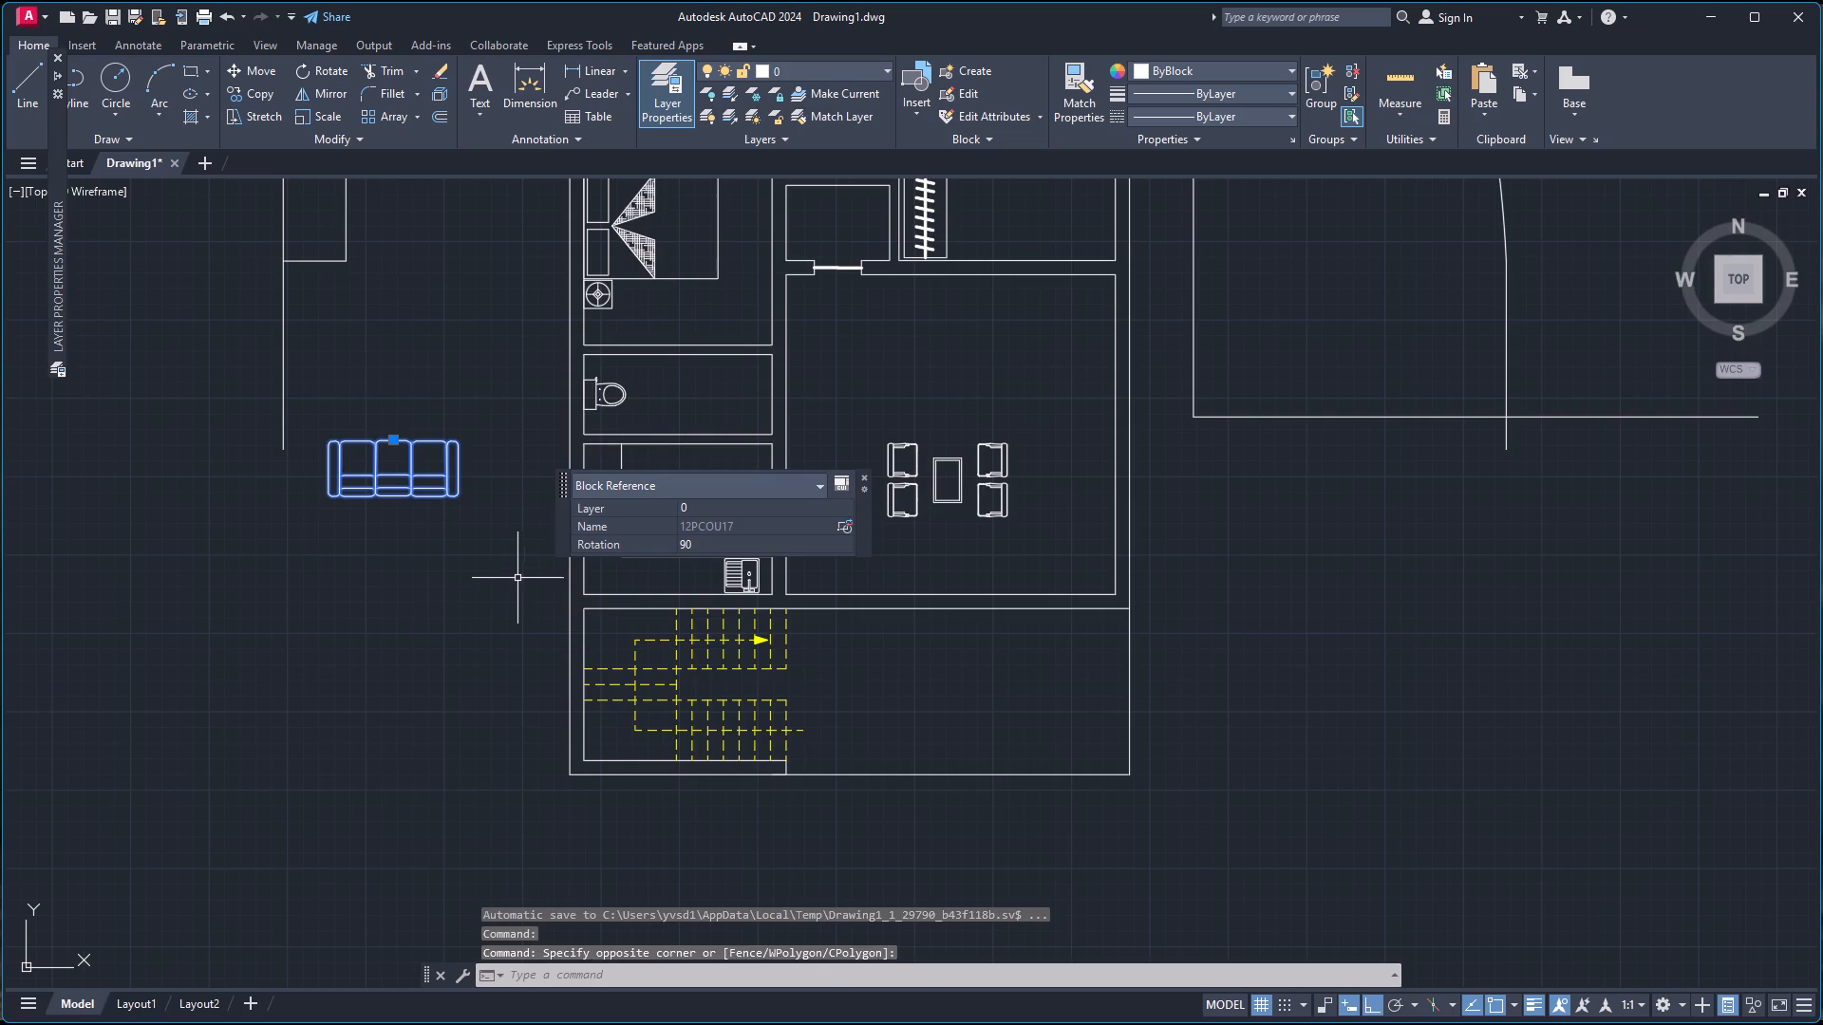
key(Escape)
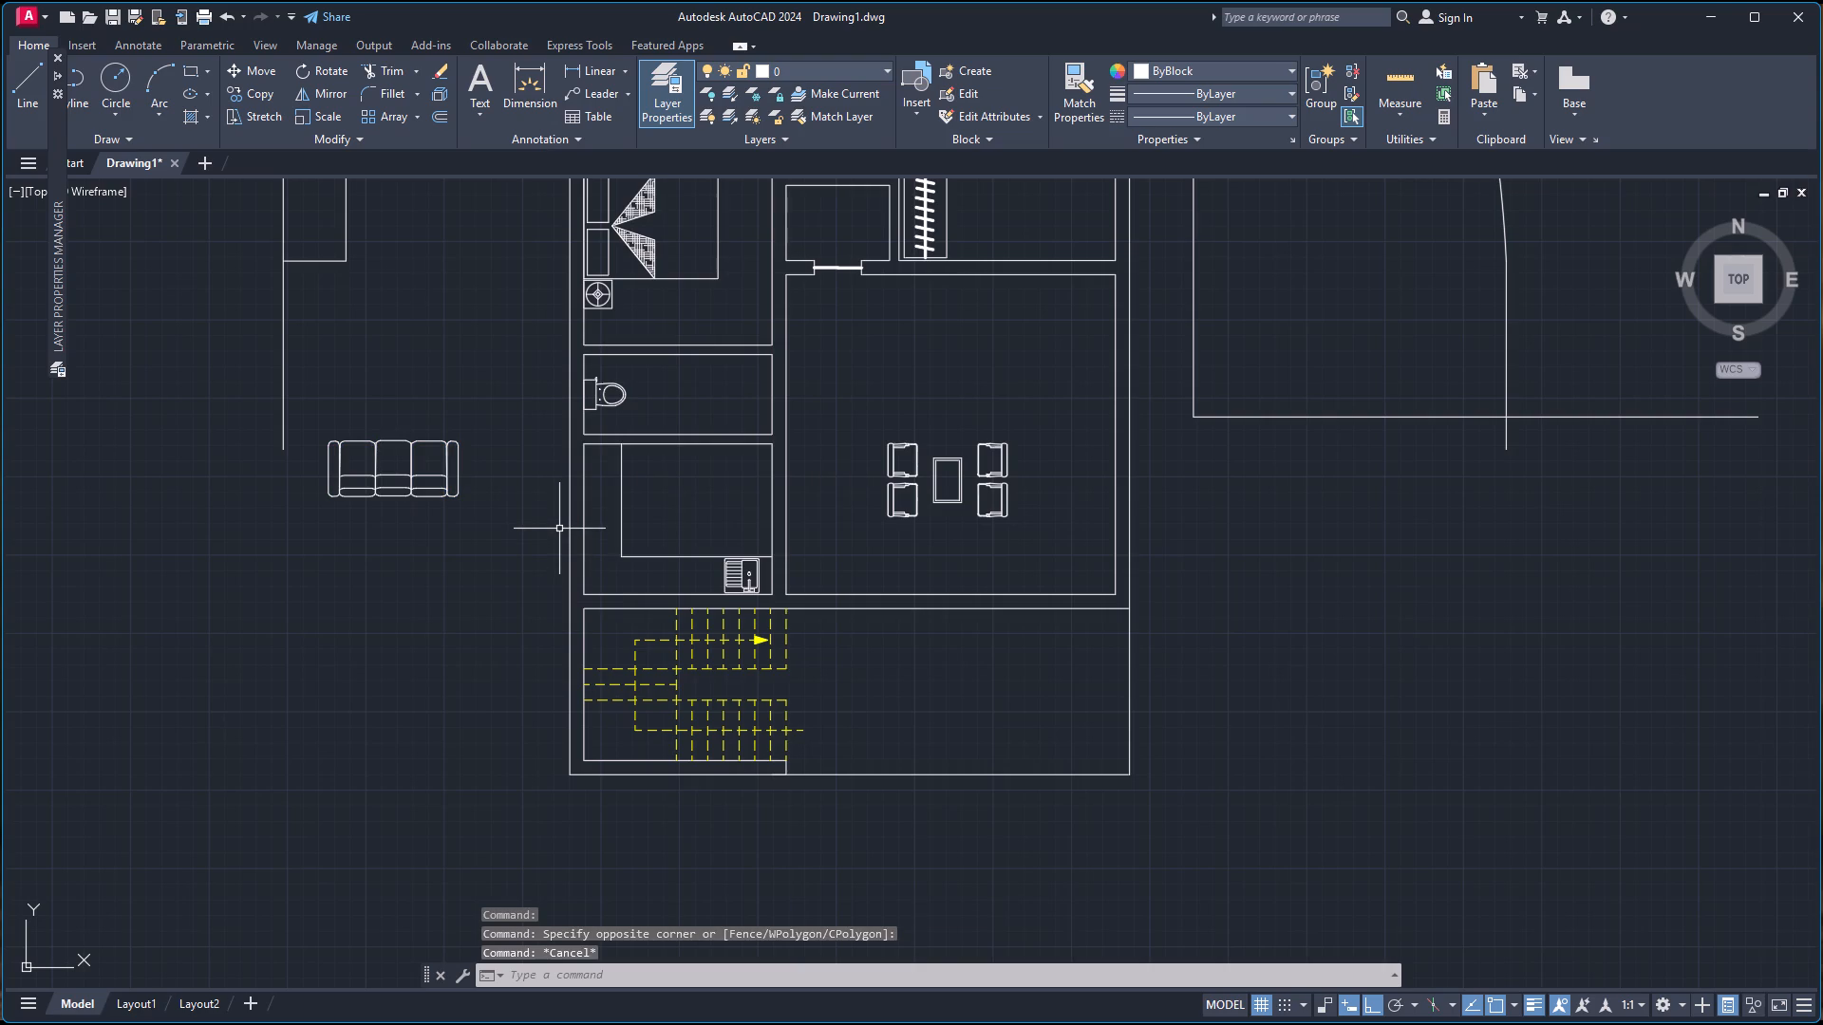
Copy the sofa by its back edge's midpoint to just south of the seating group, about 29'-10" away at 351°.
click(310, 421)
click(486, 550)
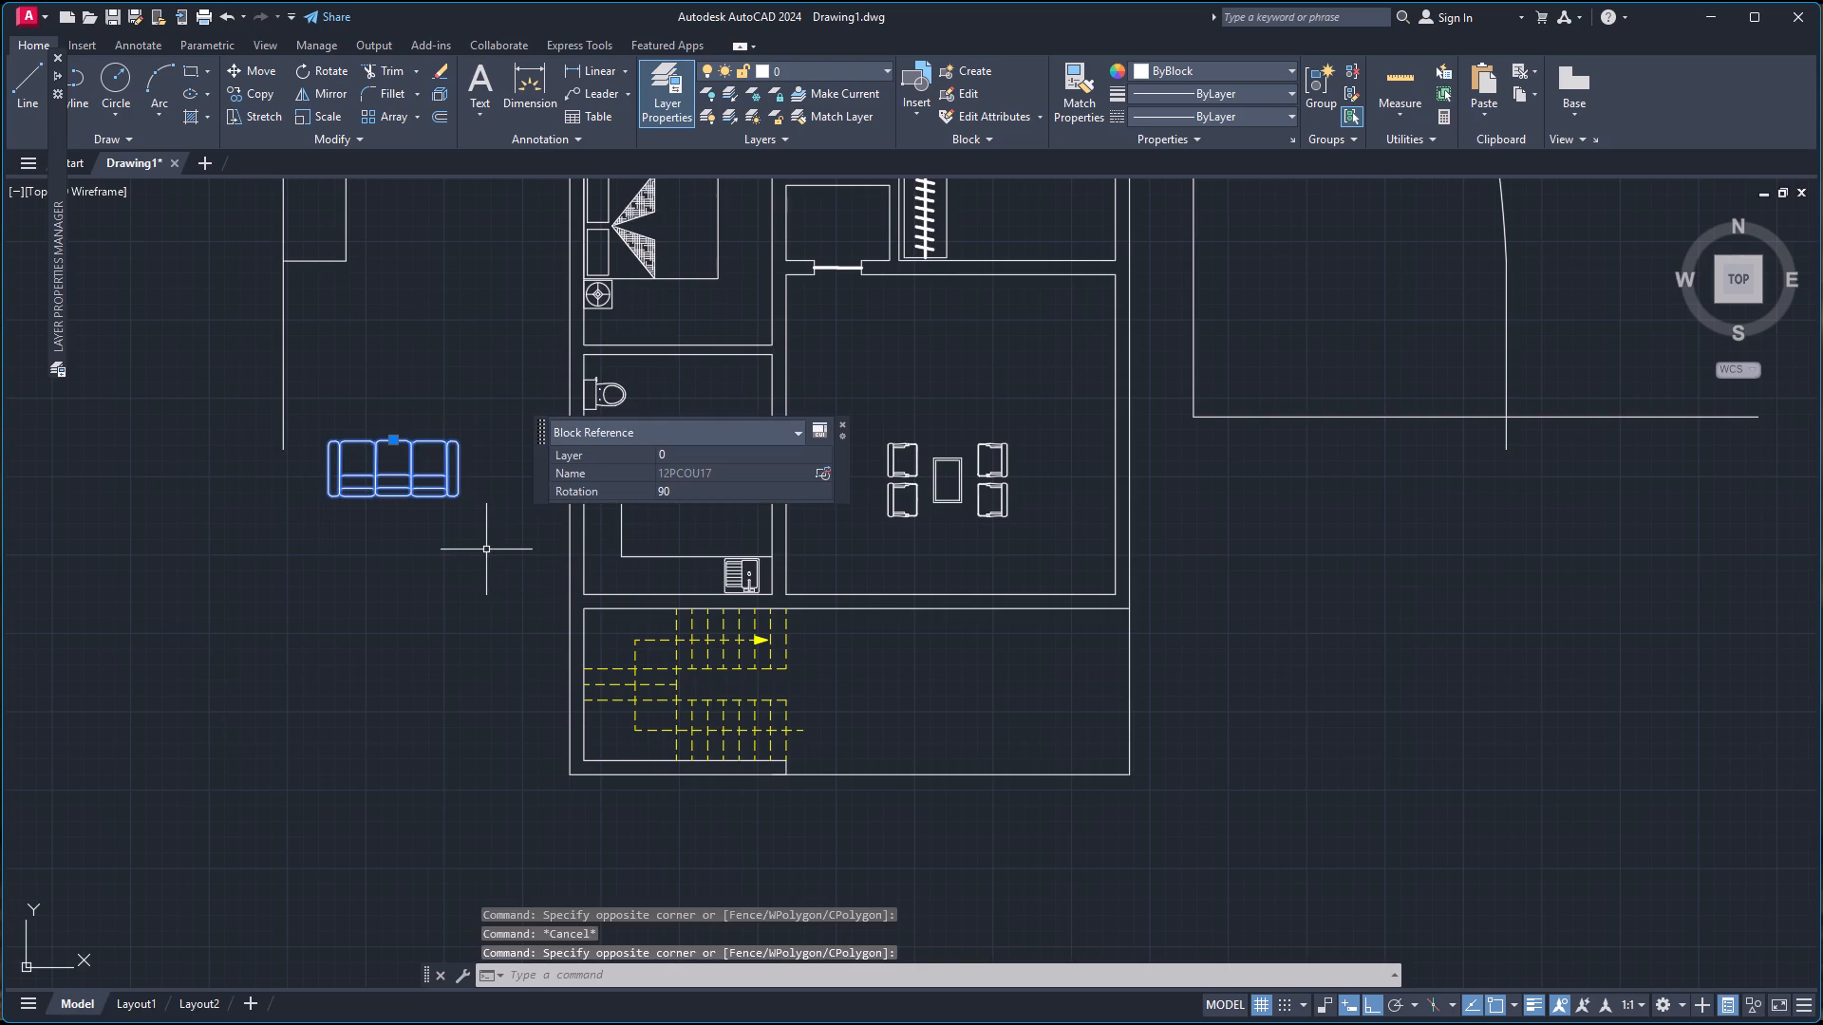
key(c)
key(o)
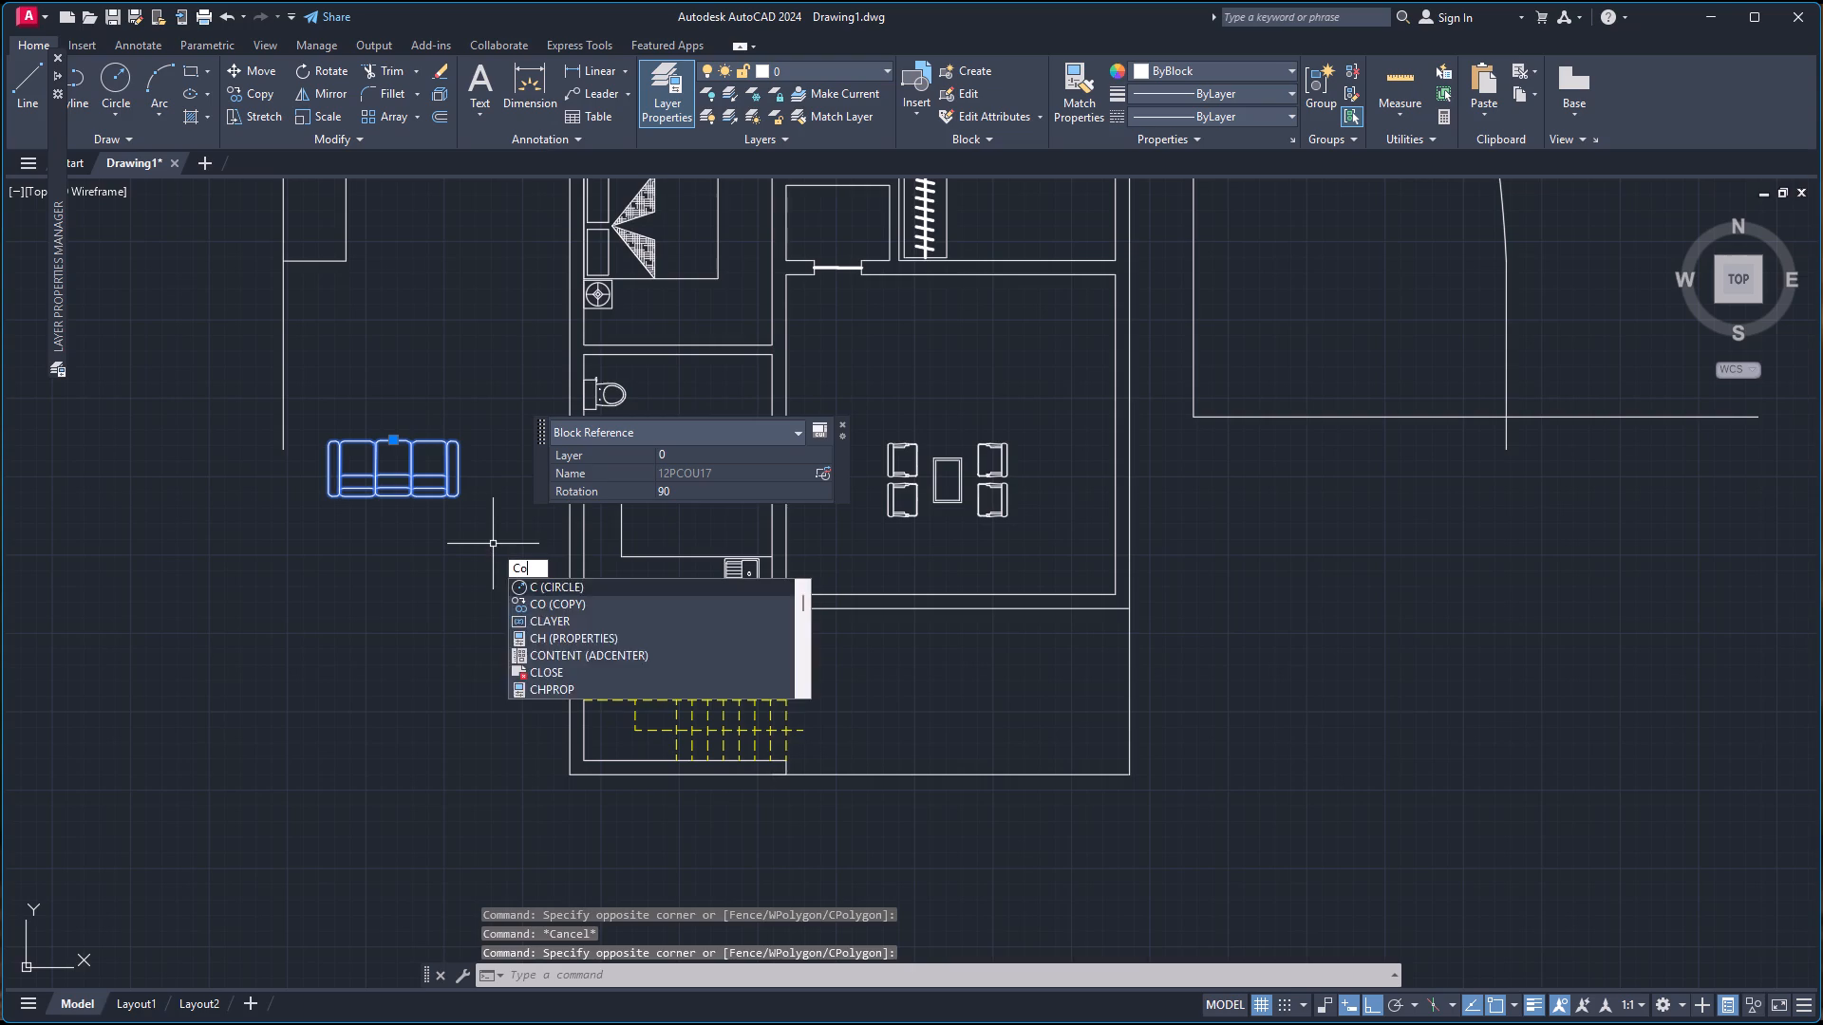
key(Return)
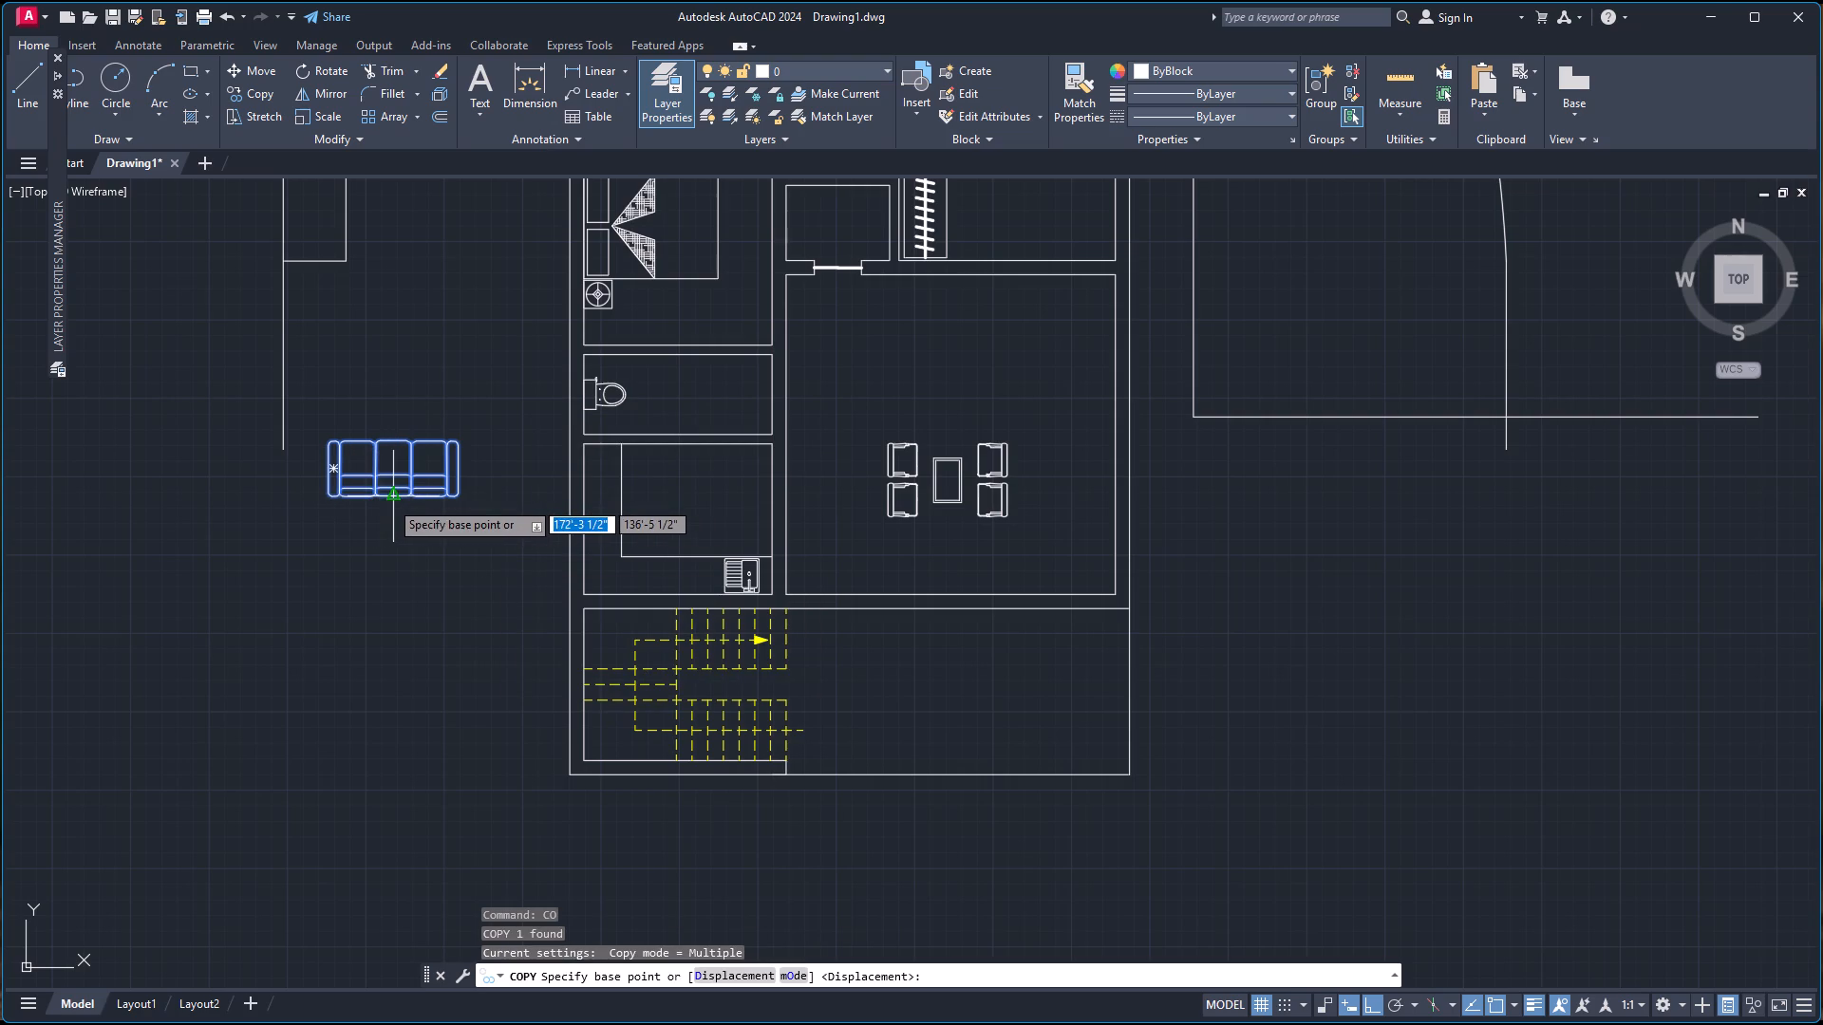
click(389, 500)
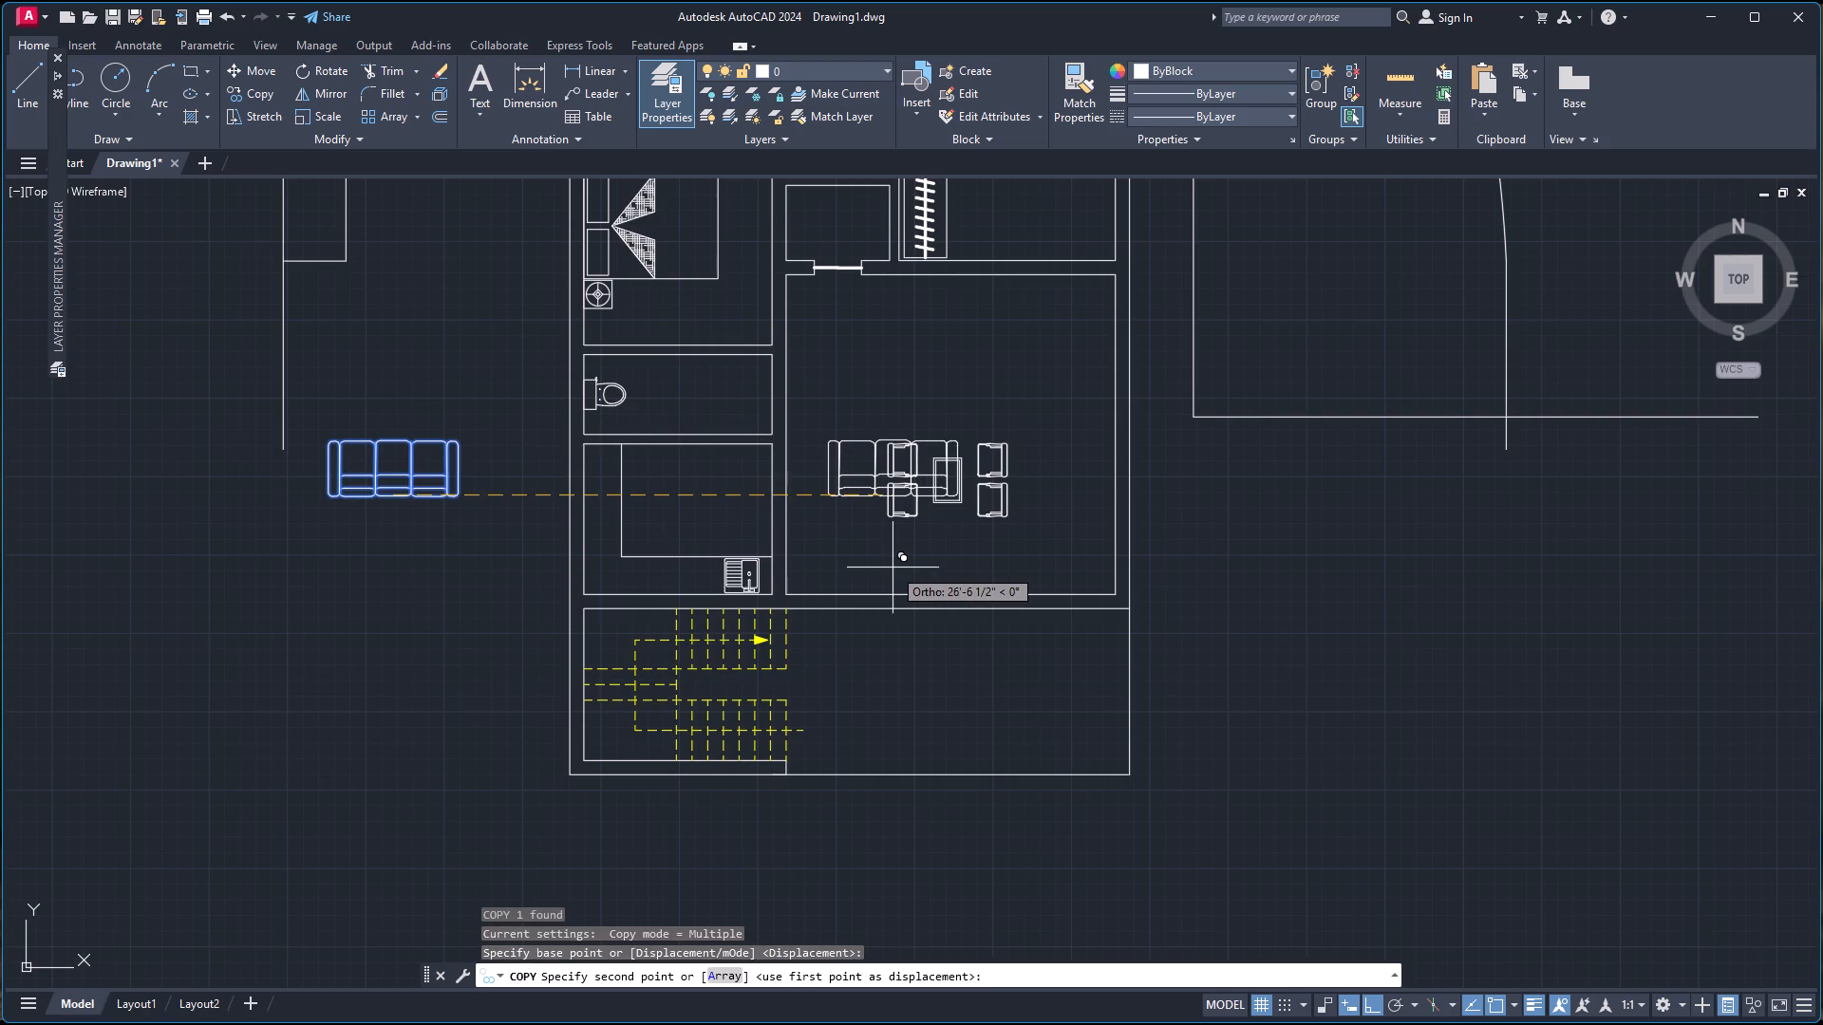
key(F8)
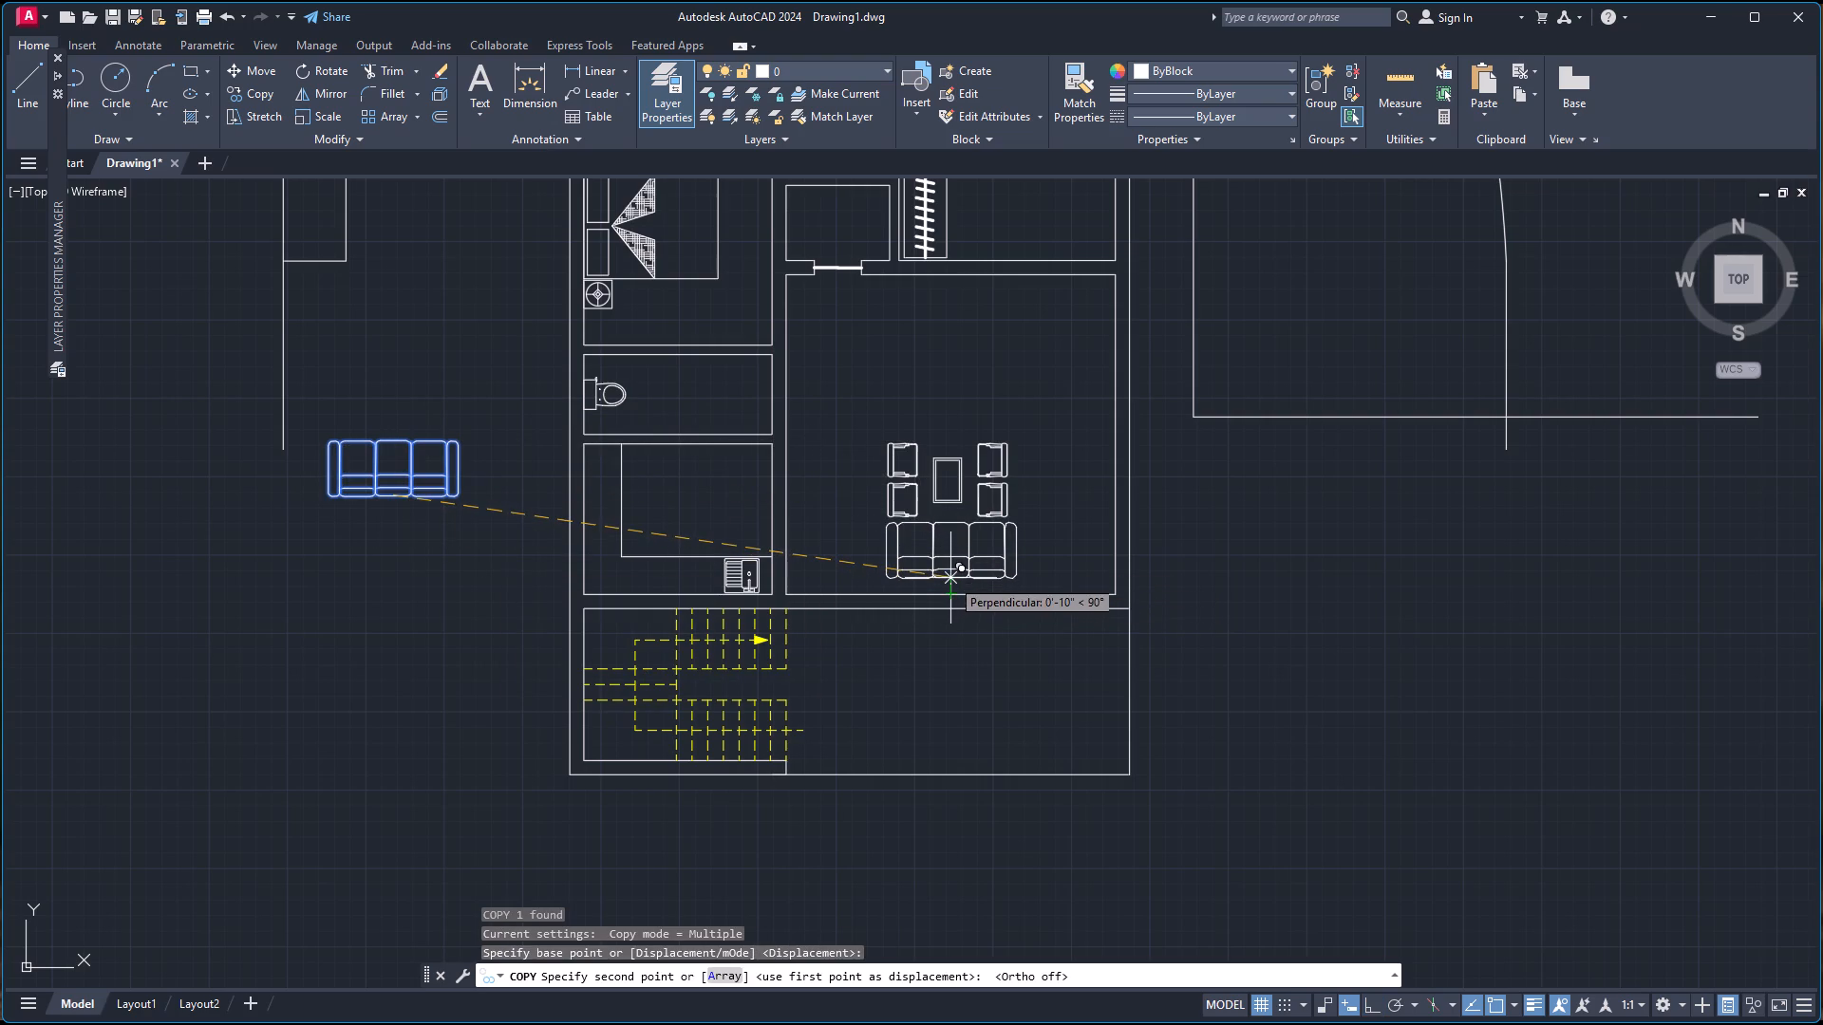
scroll(950, 579, up, 3)
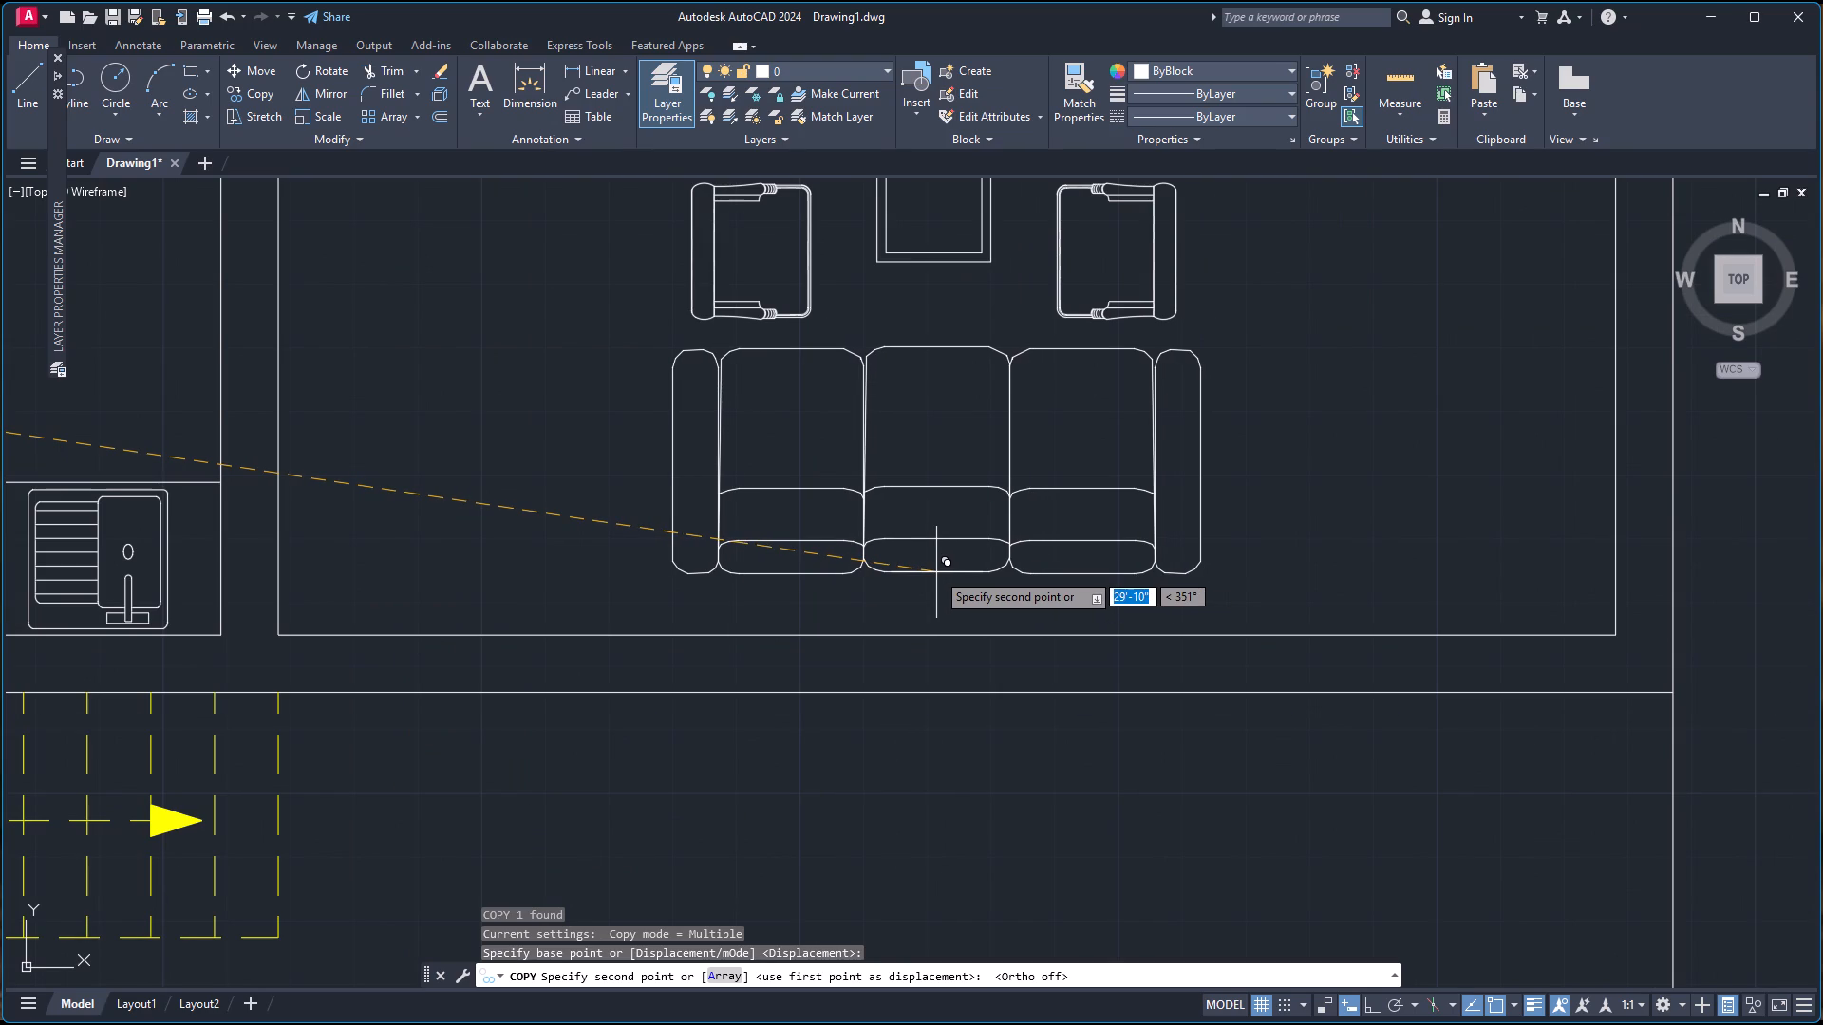
click(936, 572)
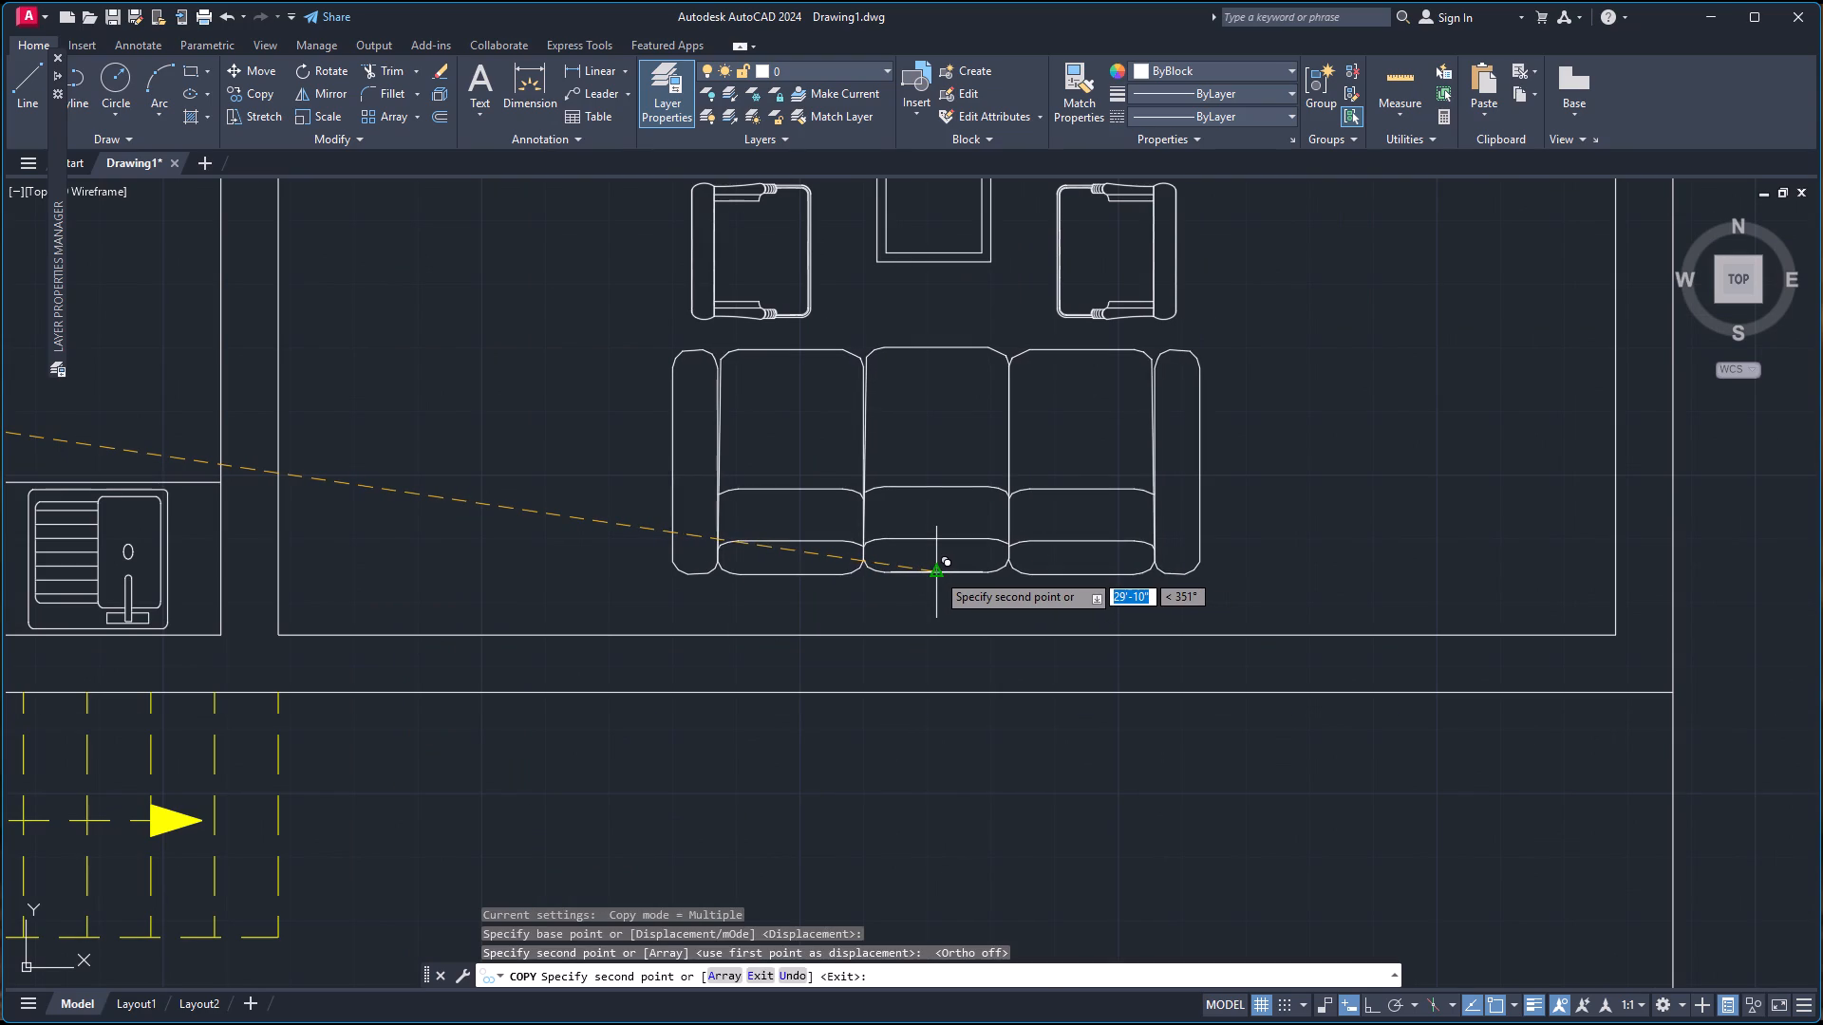
key(space)
Scale down the copied sofa about its back edge's midpoint, picking a scale distance of about 3'-2 1/2".
click(939, 575)
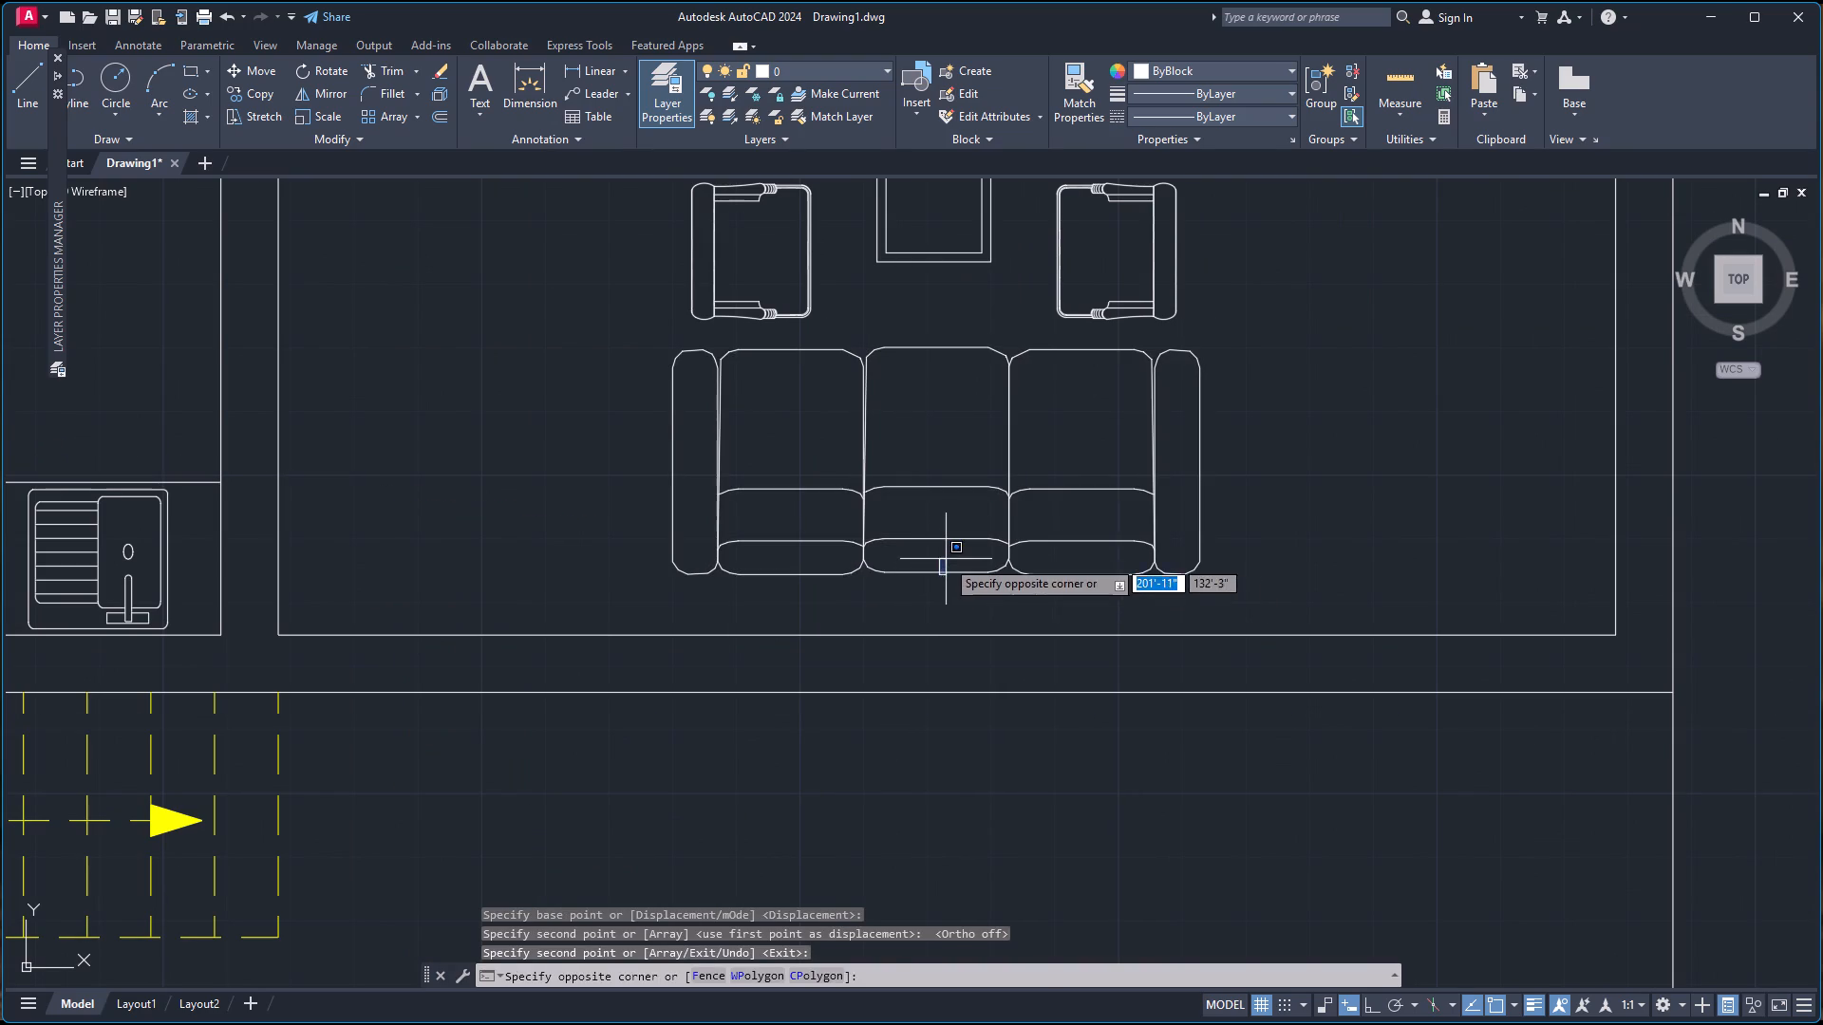
click(946, 559)
click(943, 572)
text(sc)
key(Return)
click(933, 573)
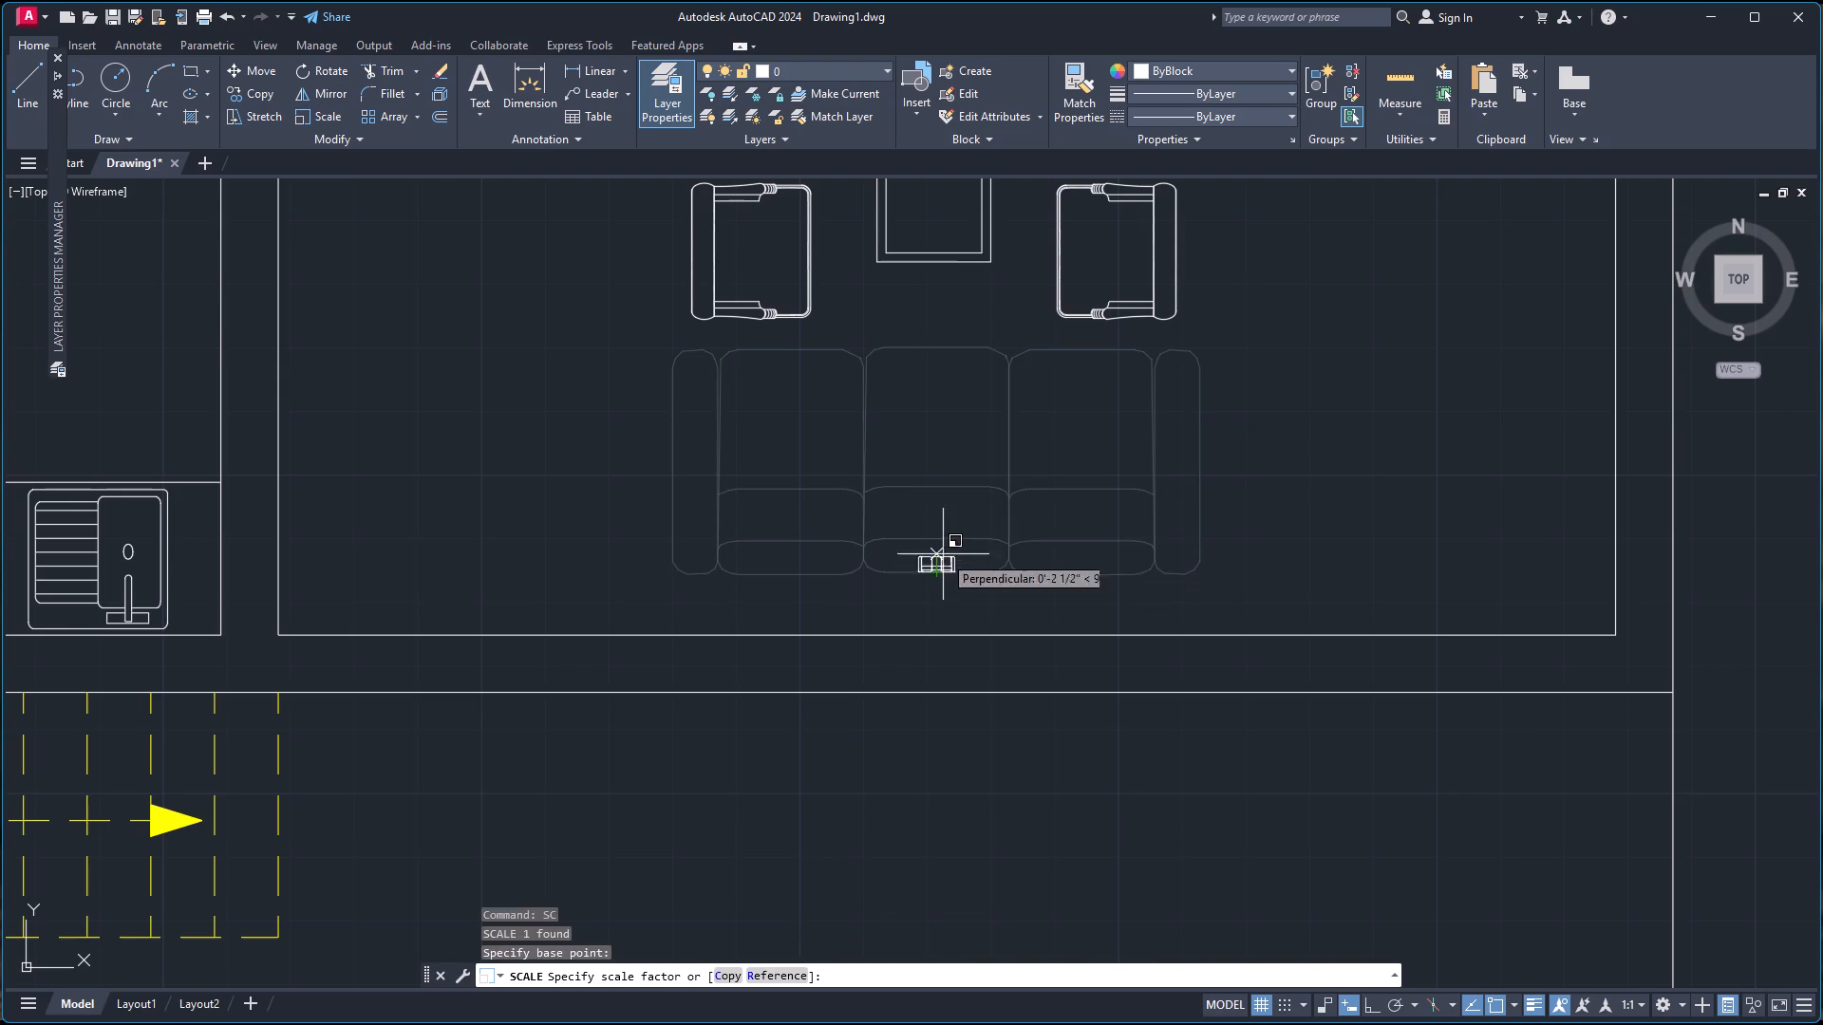
click(937, 321)
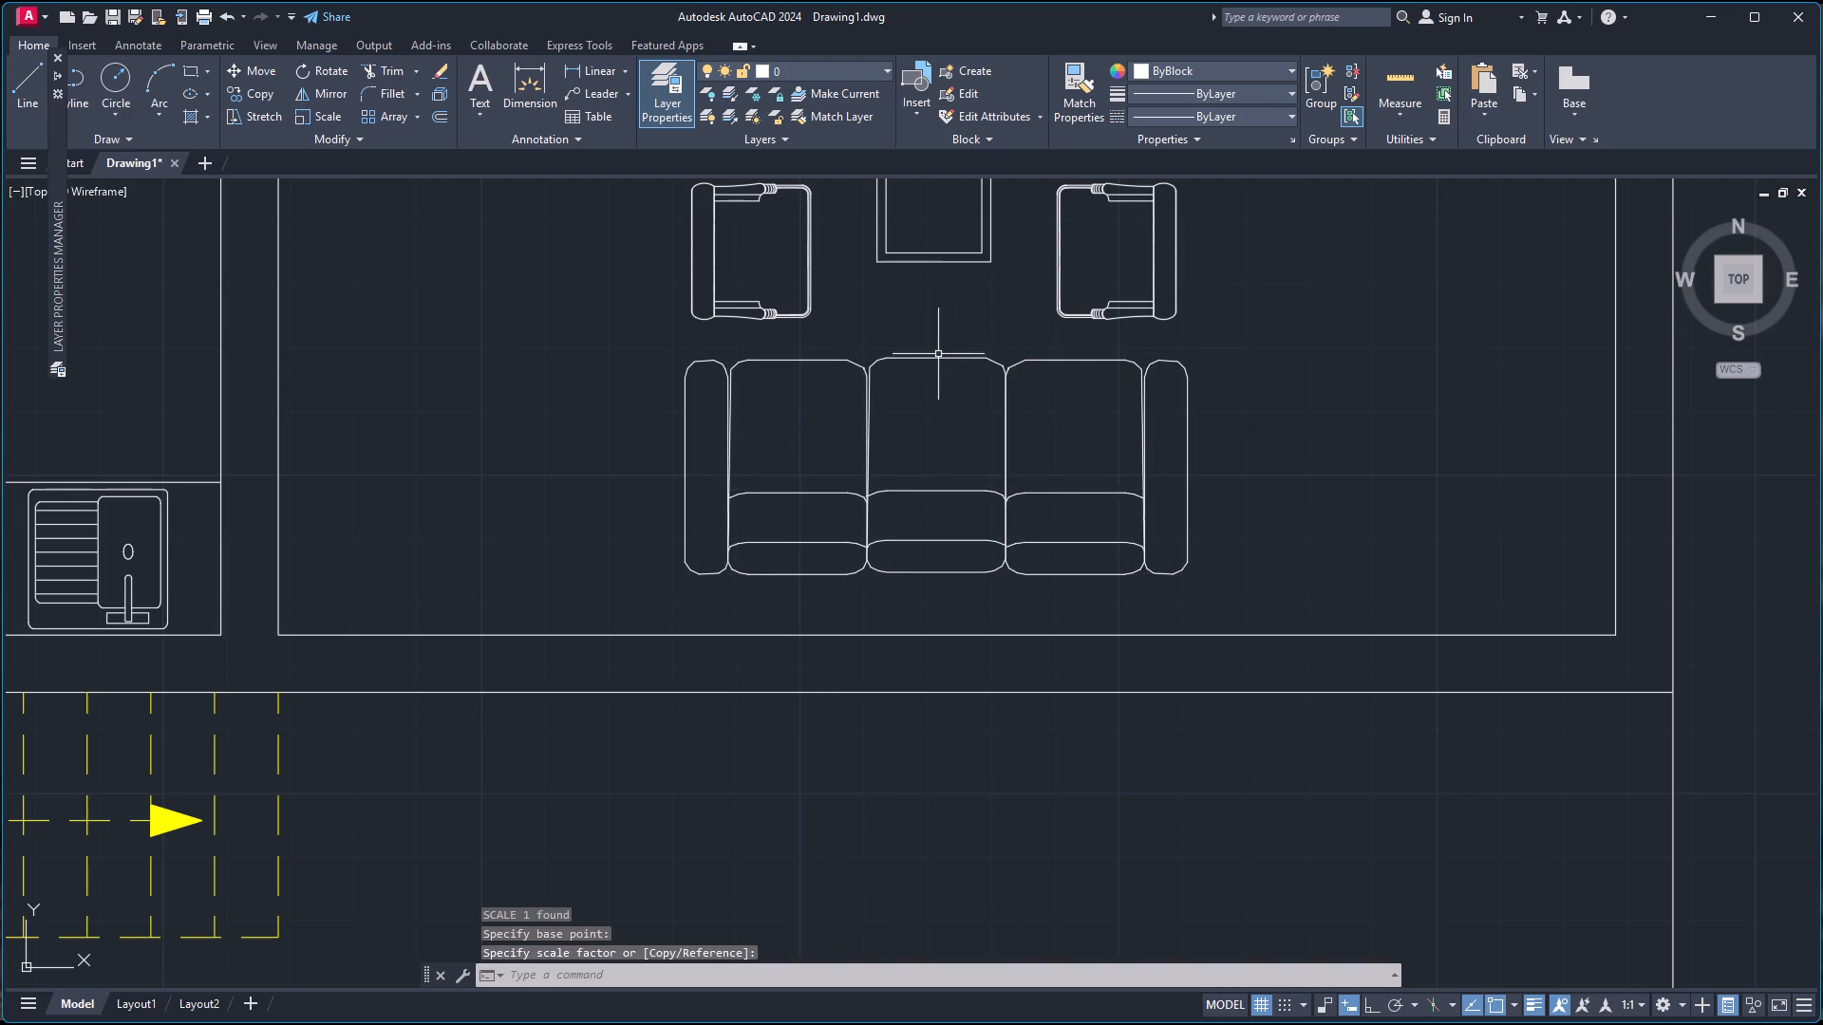
Delete the original a12 seating block lying southeast of the floor plan.
scroll(938, 354, down, 4)
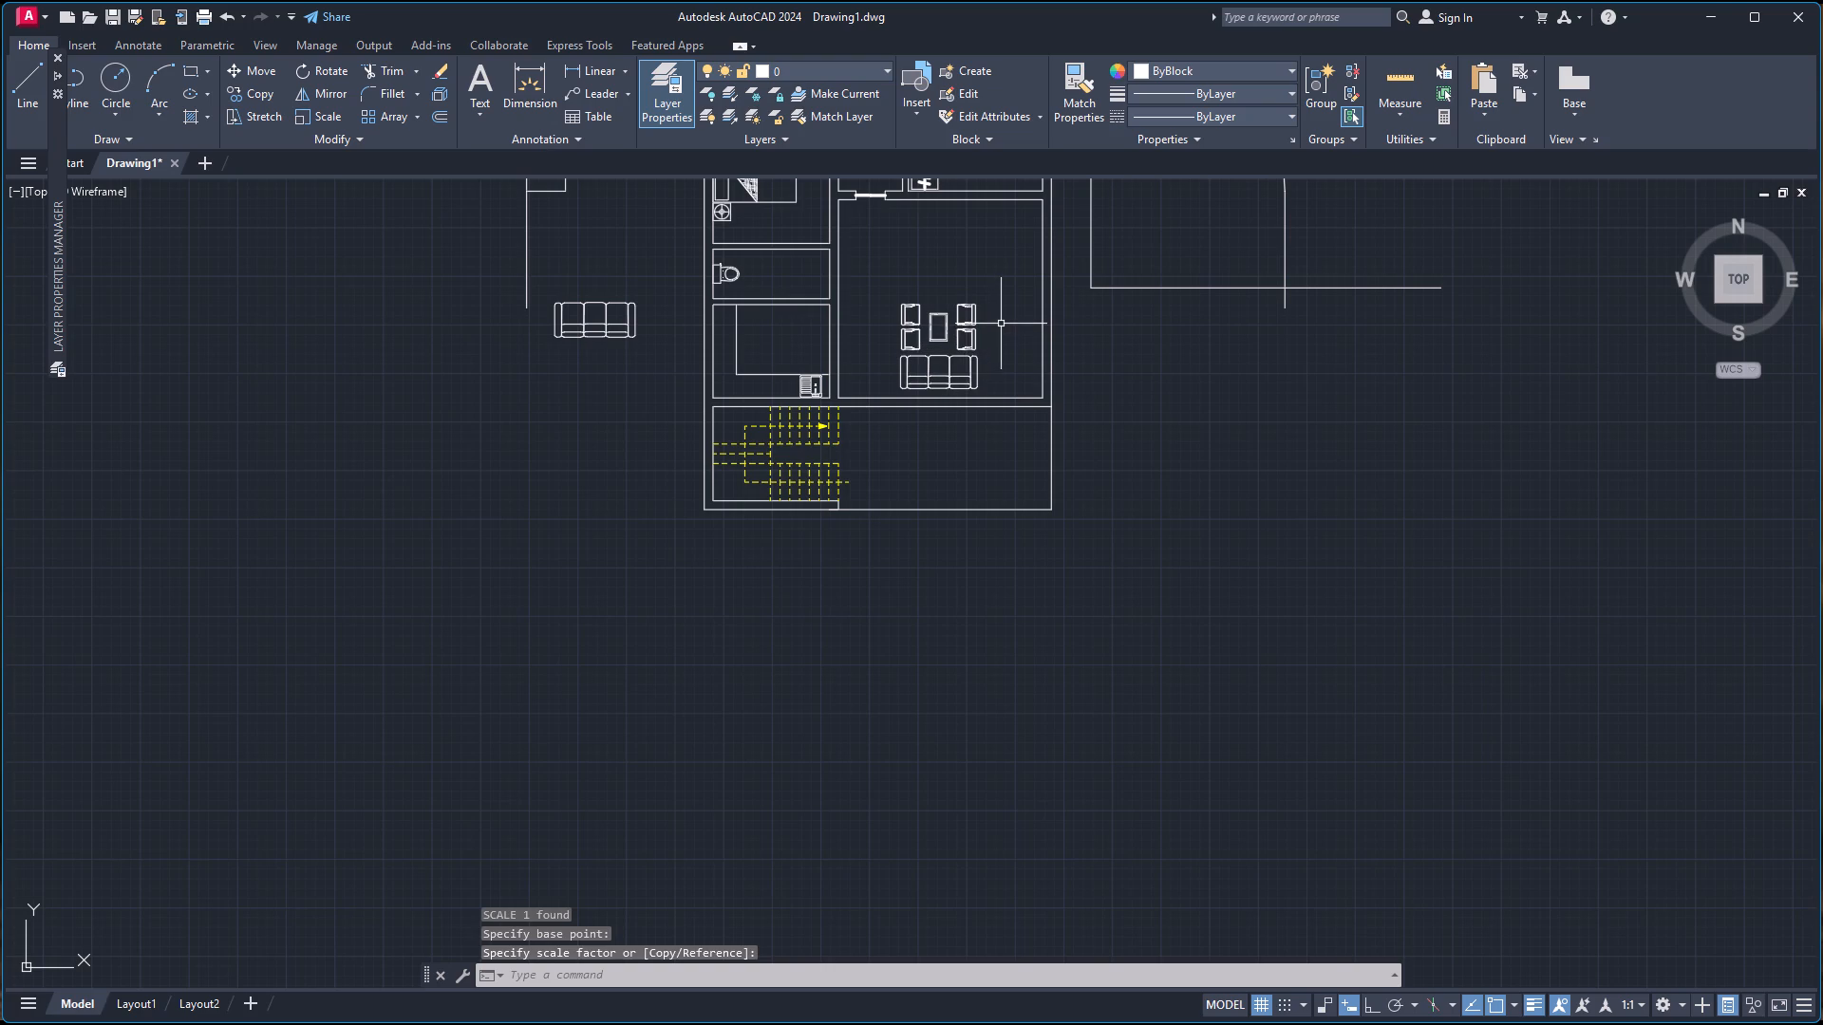
scroll(1008, 326, down, 5)
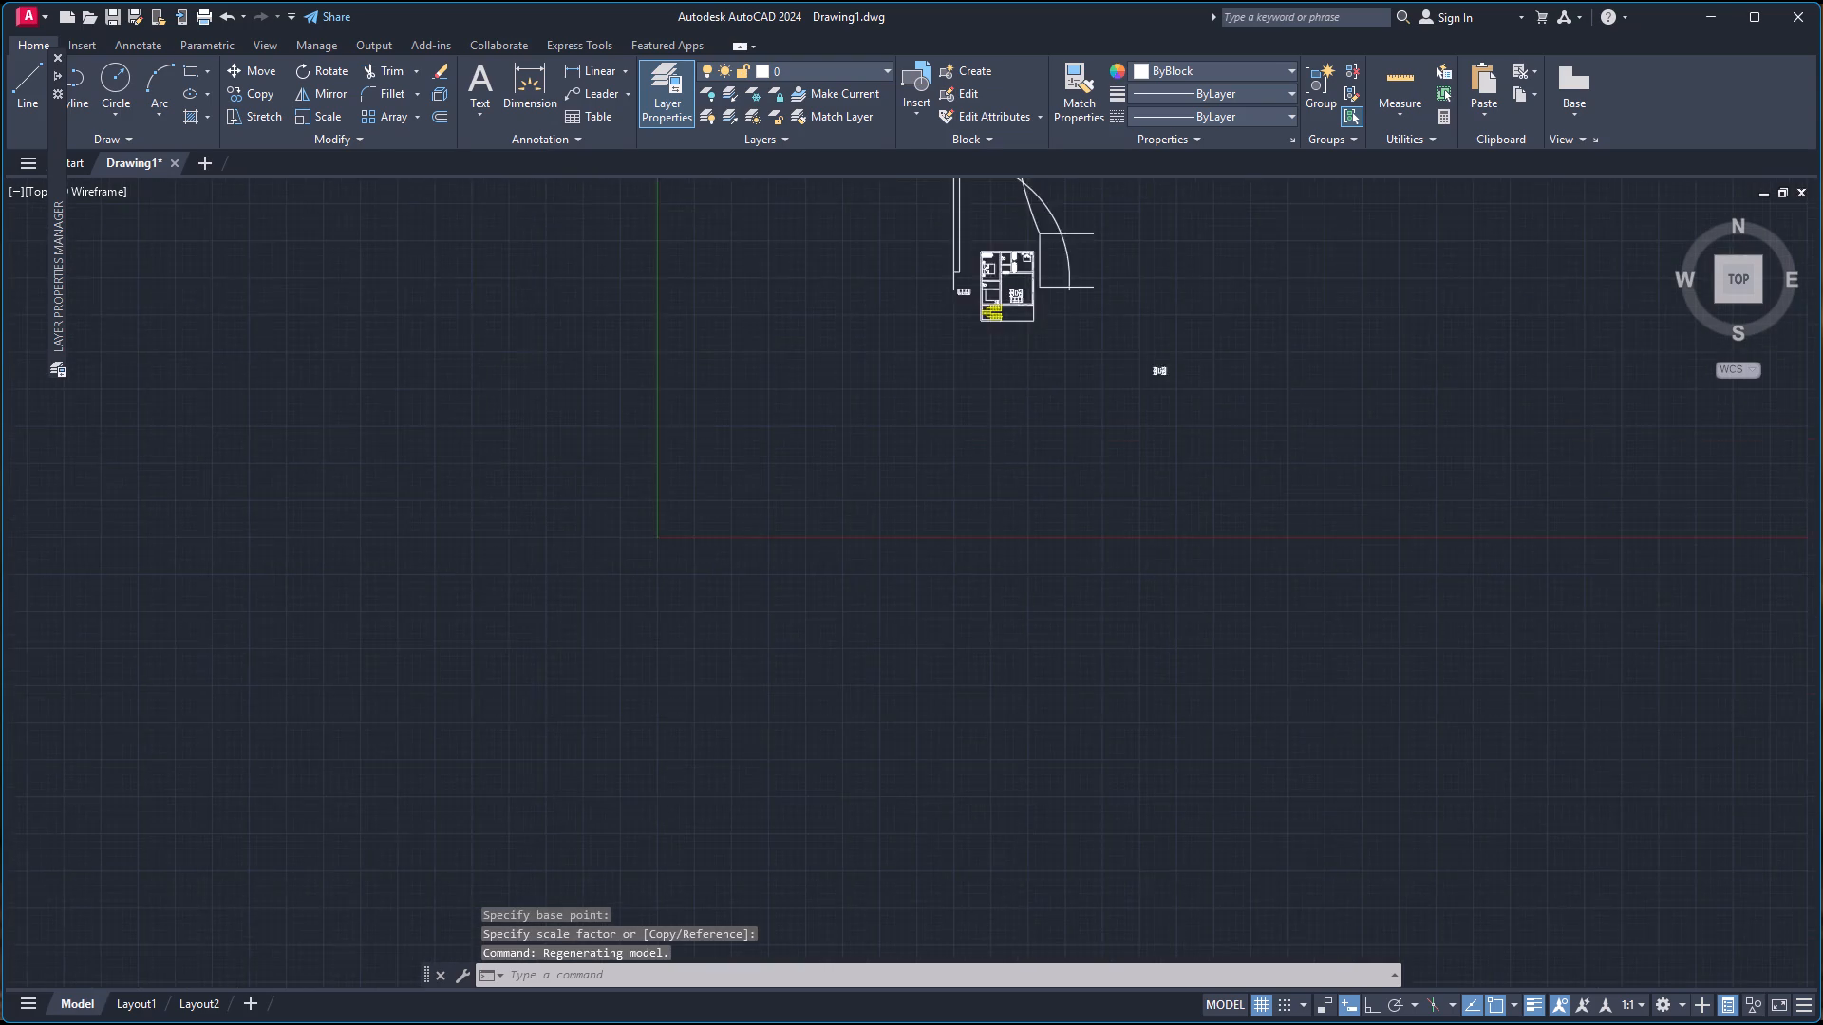
scroll(1049, 280, up, 3)
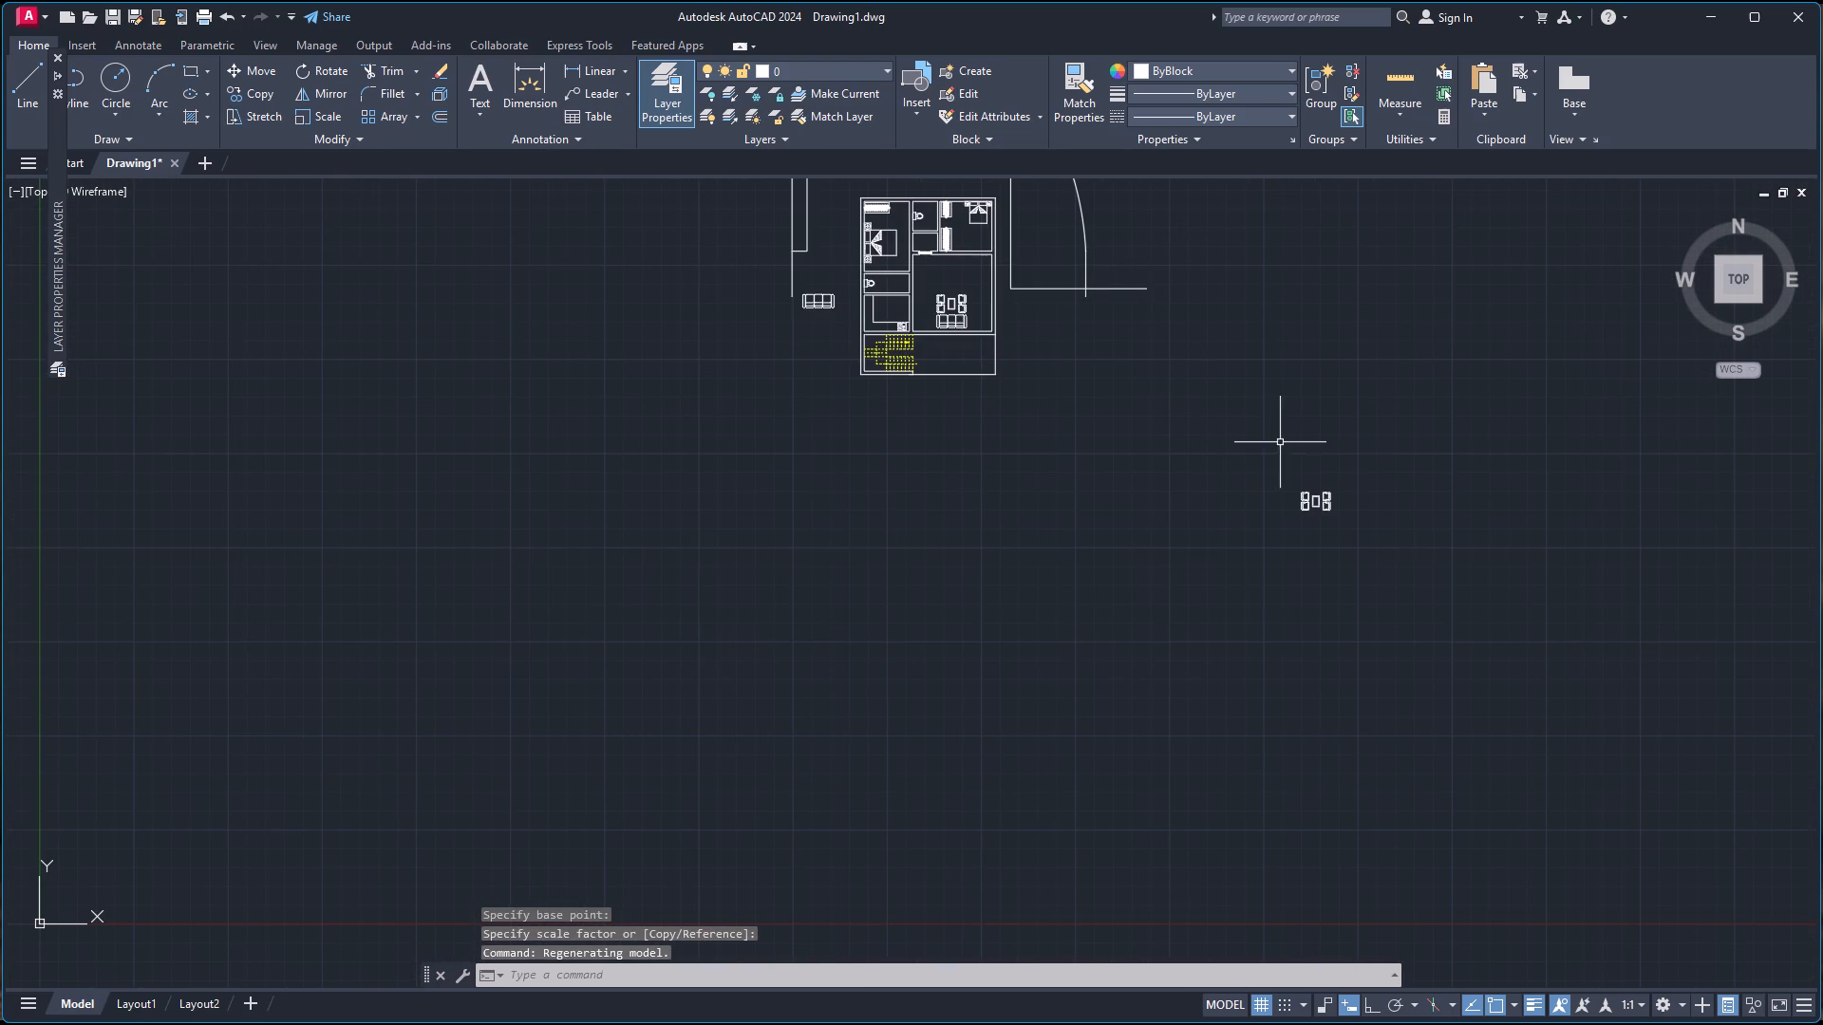
click(1280, 442)
click(1380, 564)
key(Delete)
Delete the original three-seat sofa lying west of the floor plan.
scroll(868, 135, down, 2)
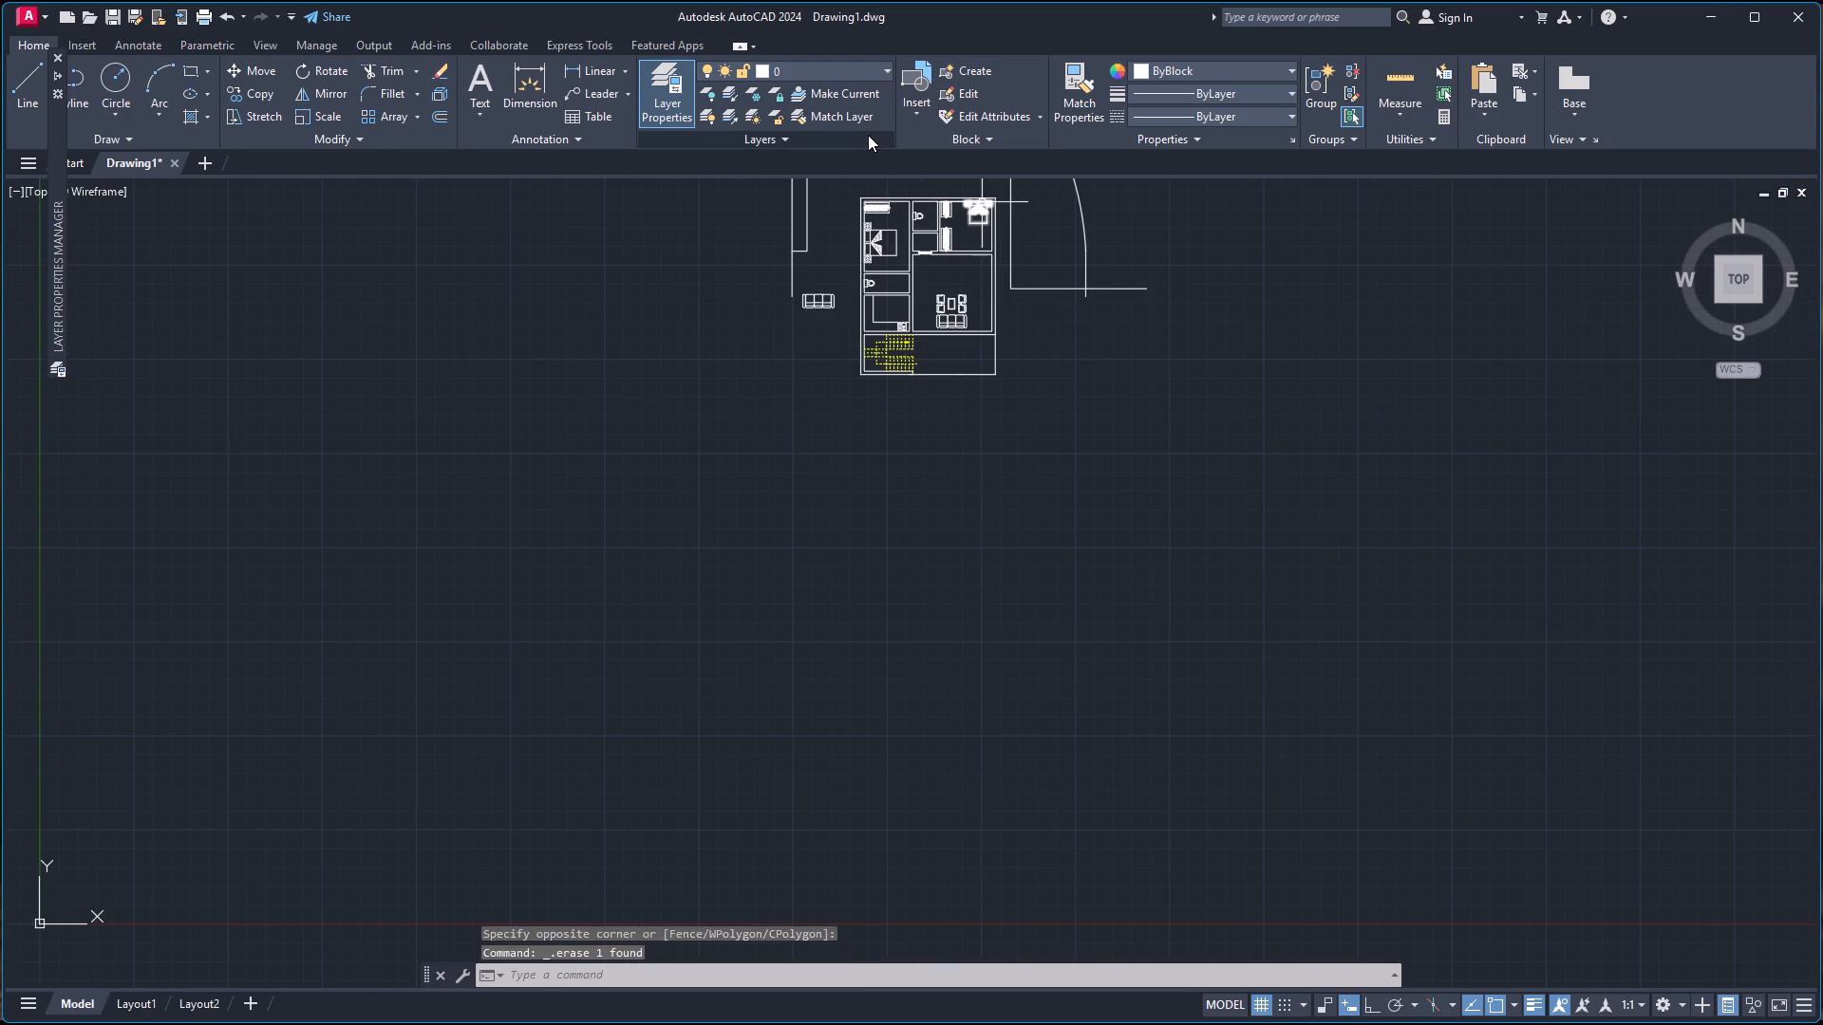
scroll(868, 135, down, 1)
scroll(996, 353, down, 4)
scroll(990, 297, up, 4)
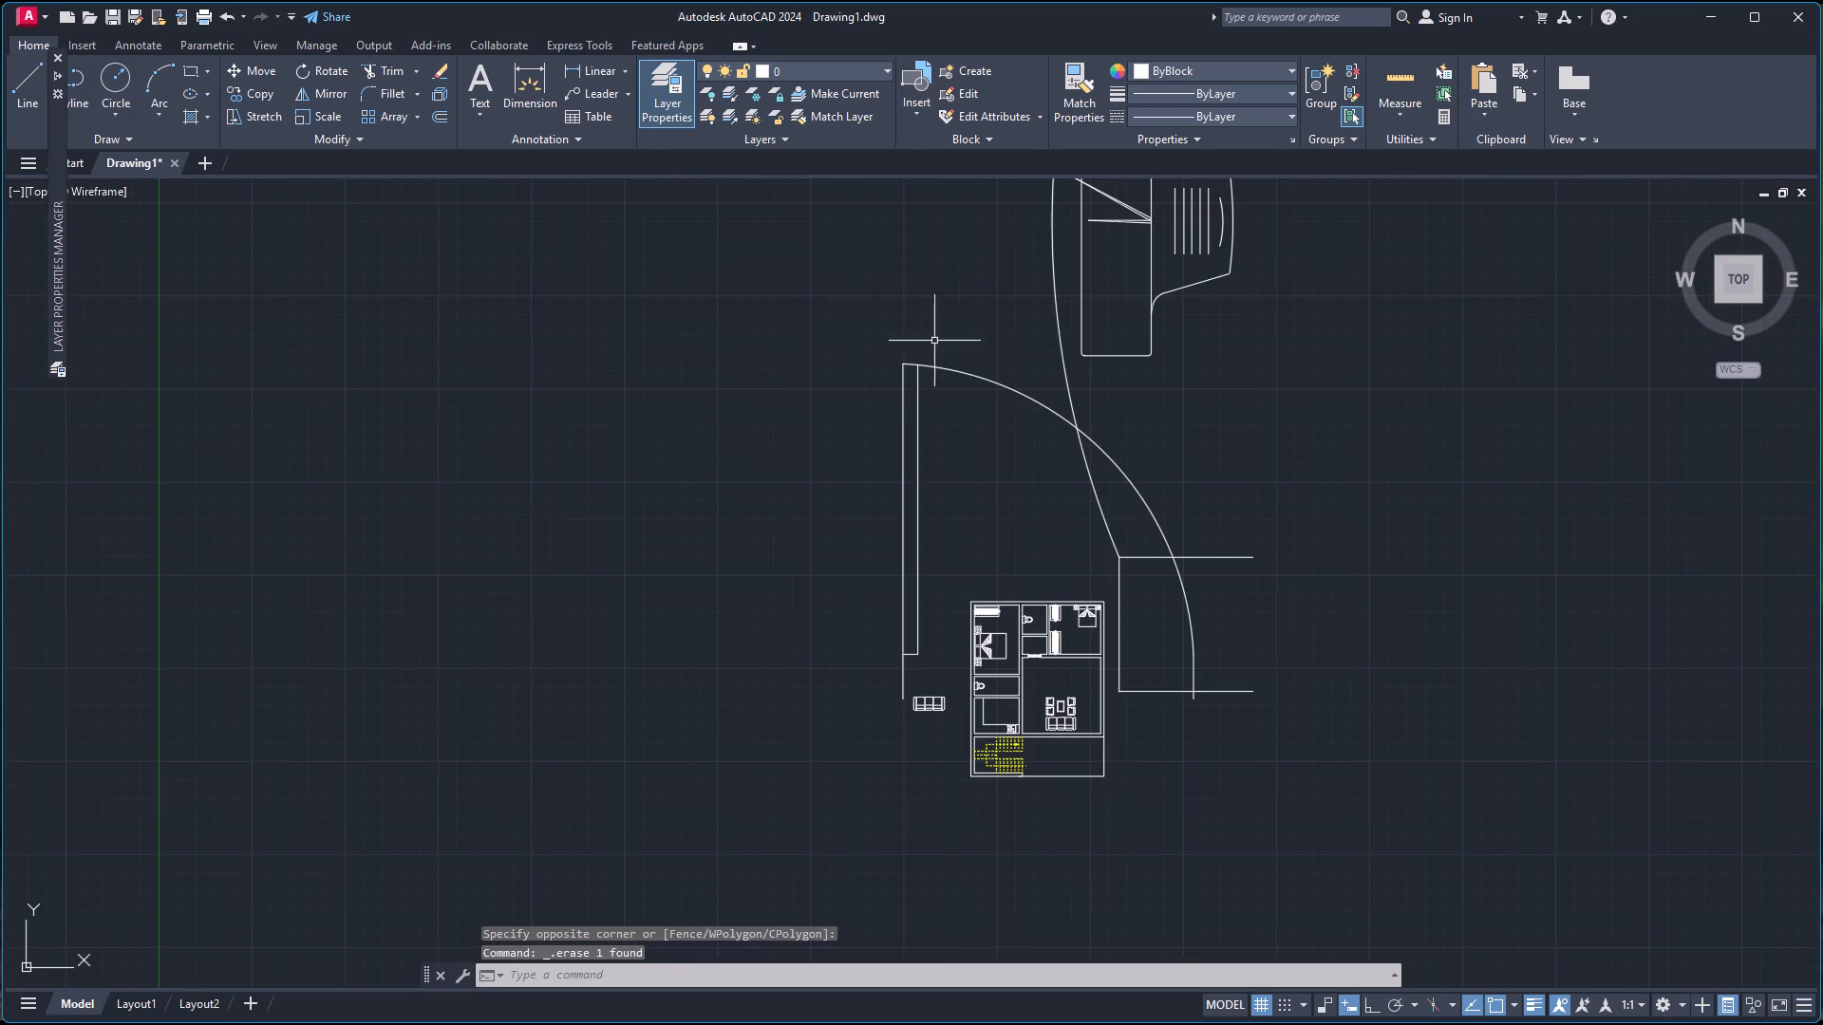
click(919, 704)
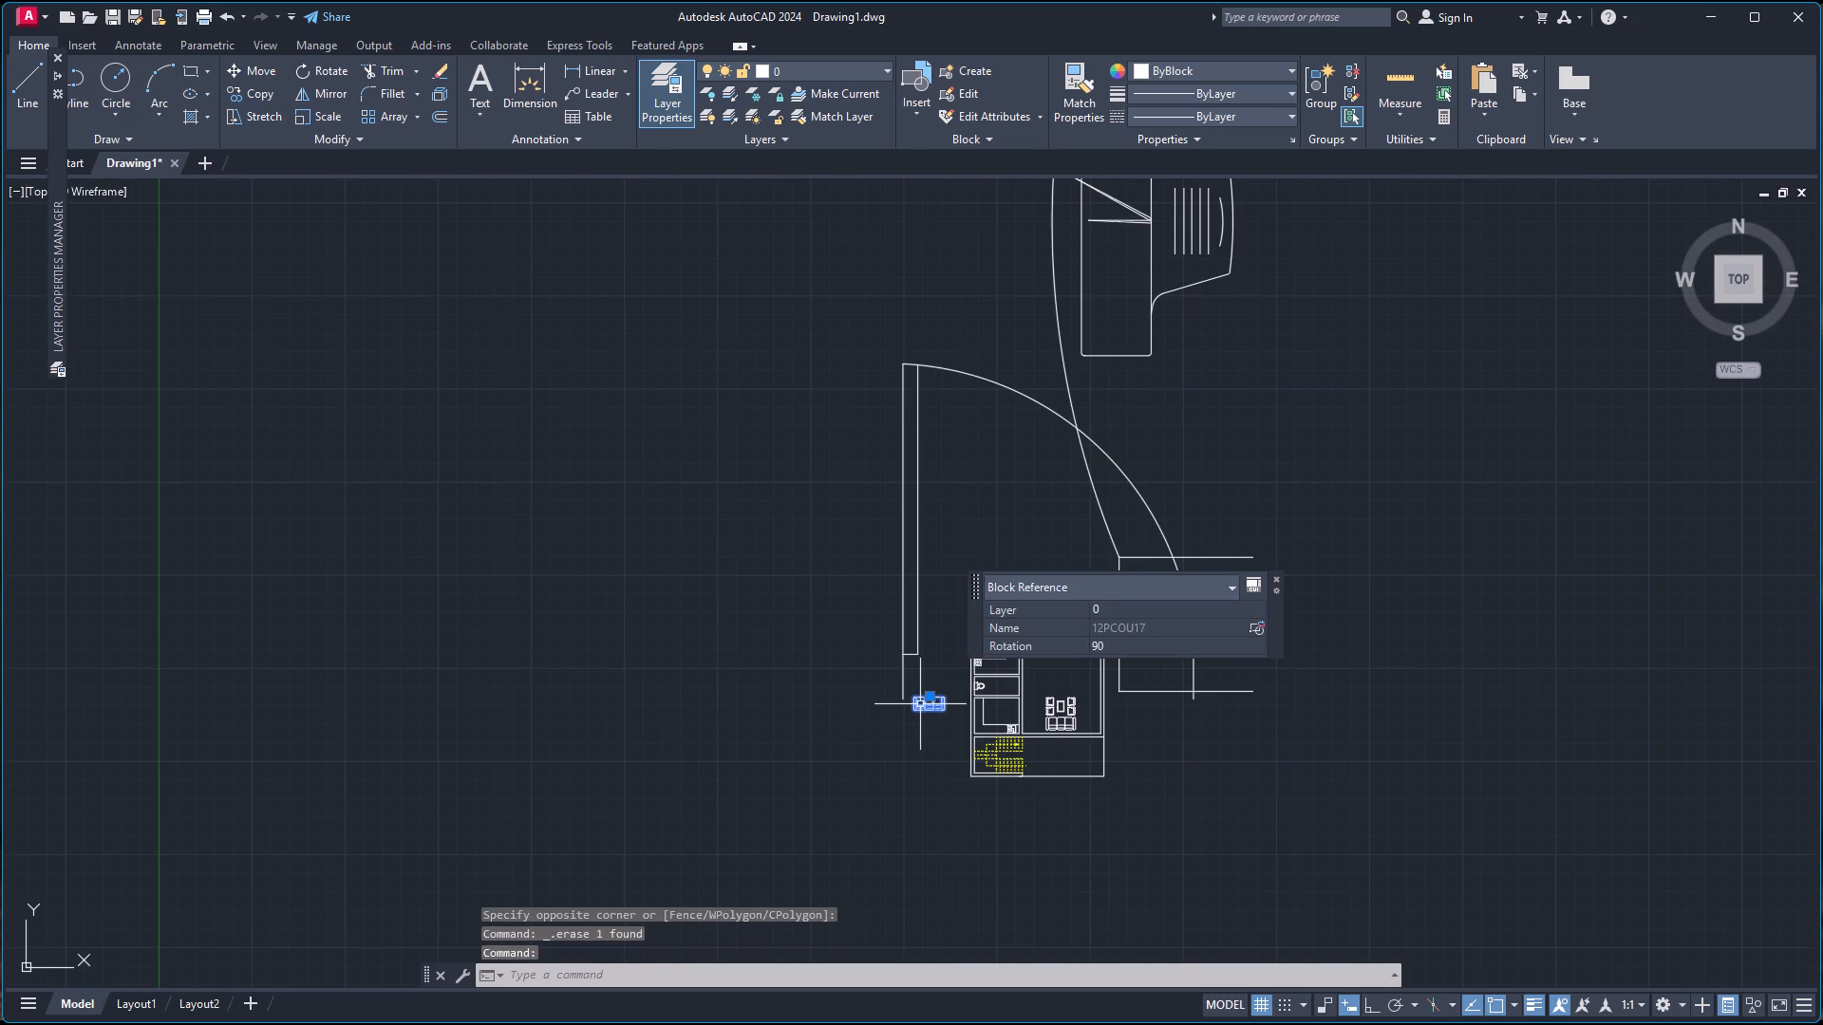
key(Delete)
scroll(1170, 373, down, 3)
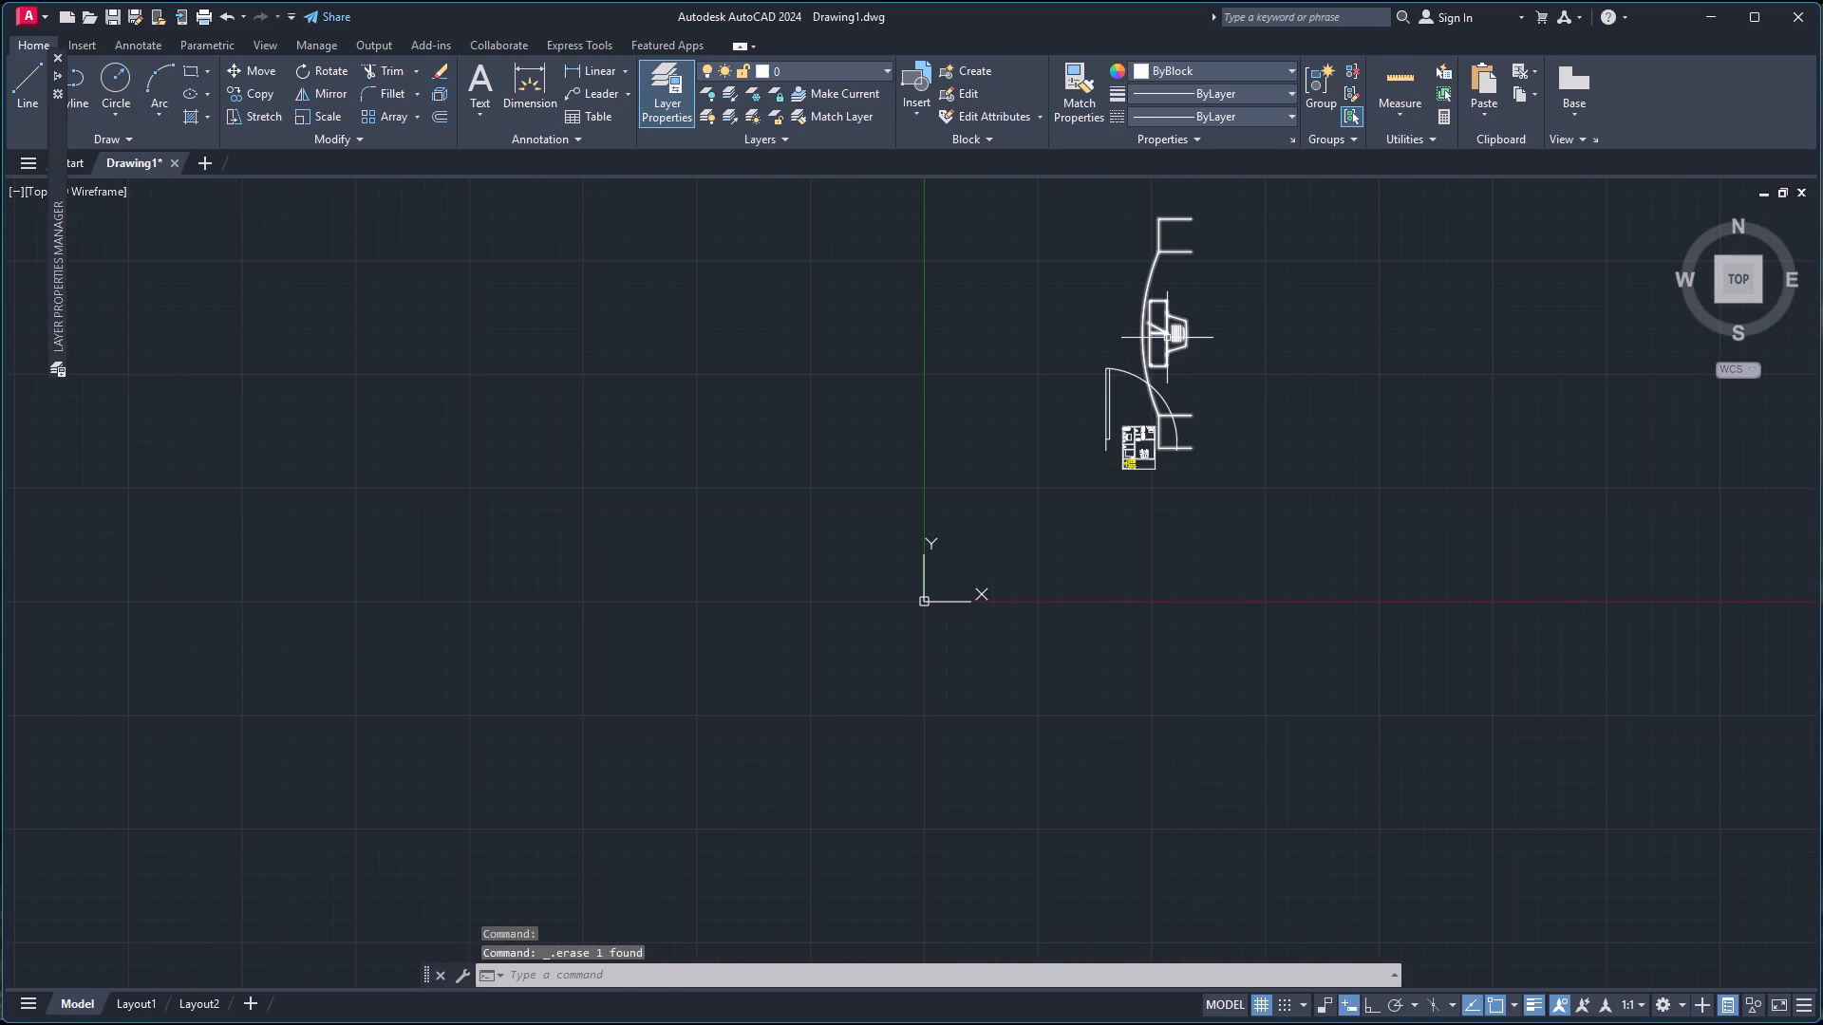
Scale down the large TV unit block north of the floor plan slightly about its curved edge's midpoint.
click(1167, 336)
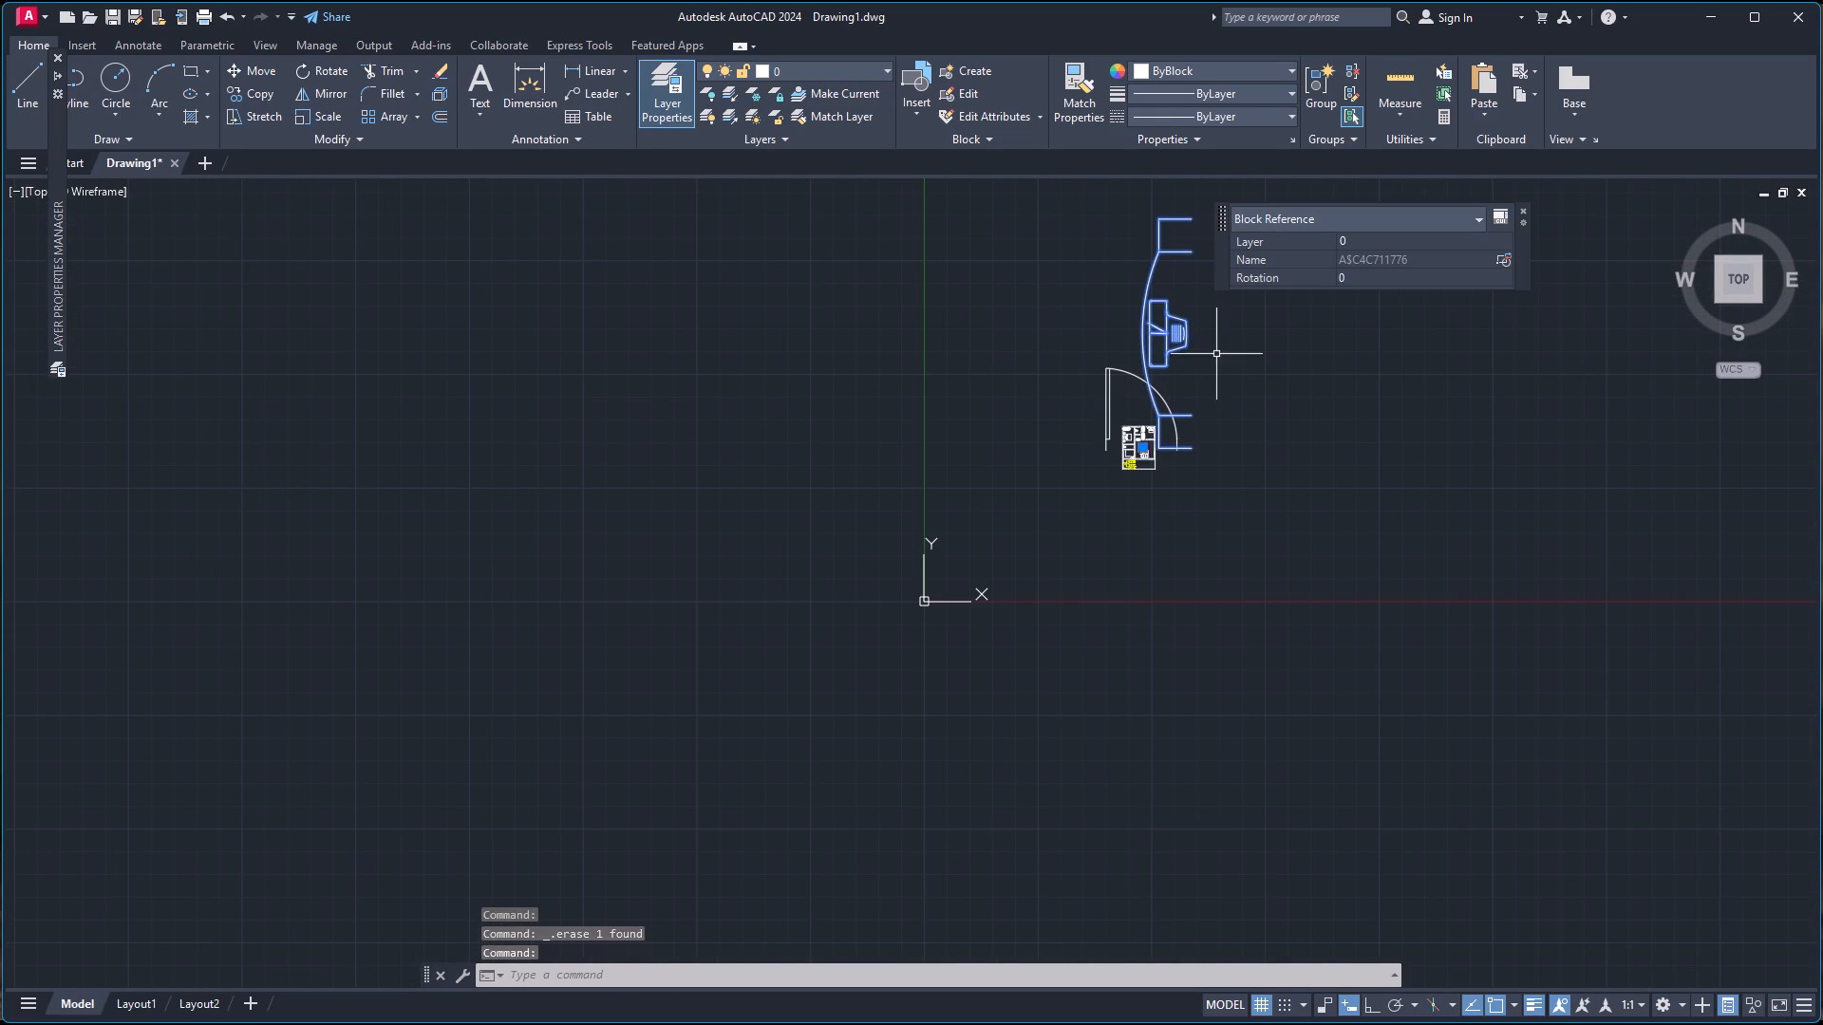
text(sc)
key(Return)
scroll(1192, 332, up, 4)
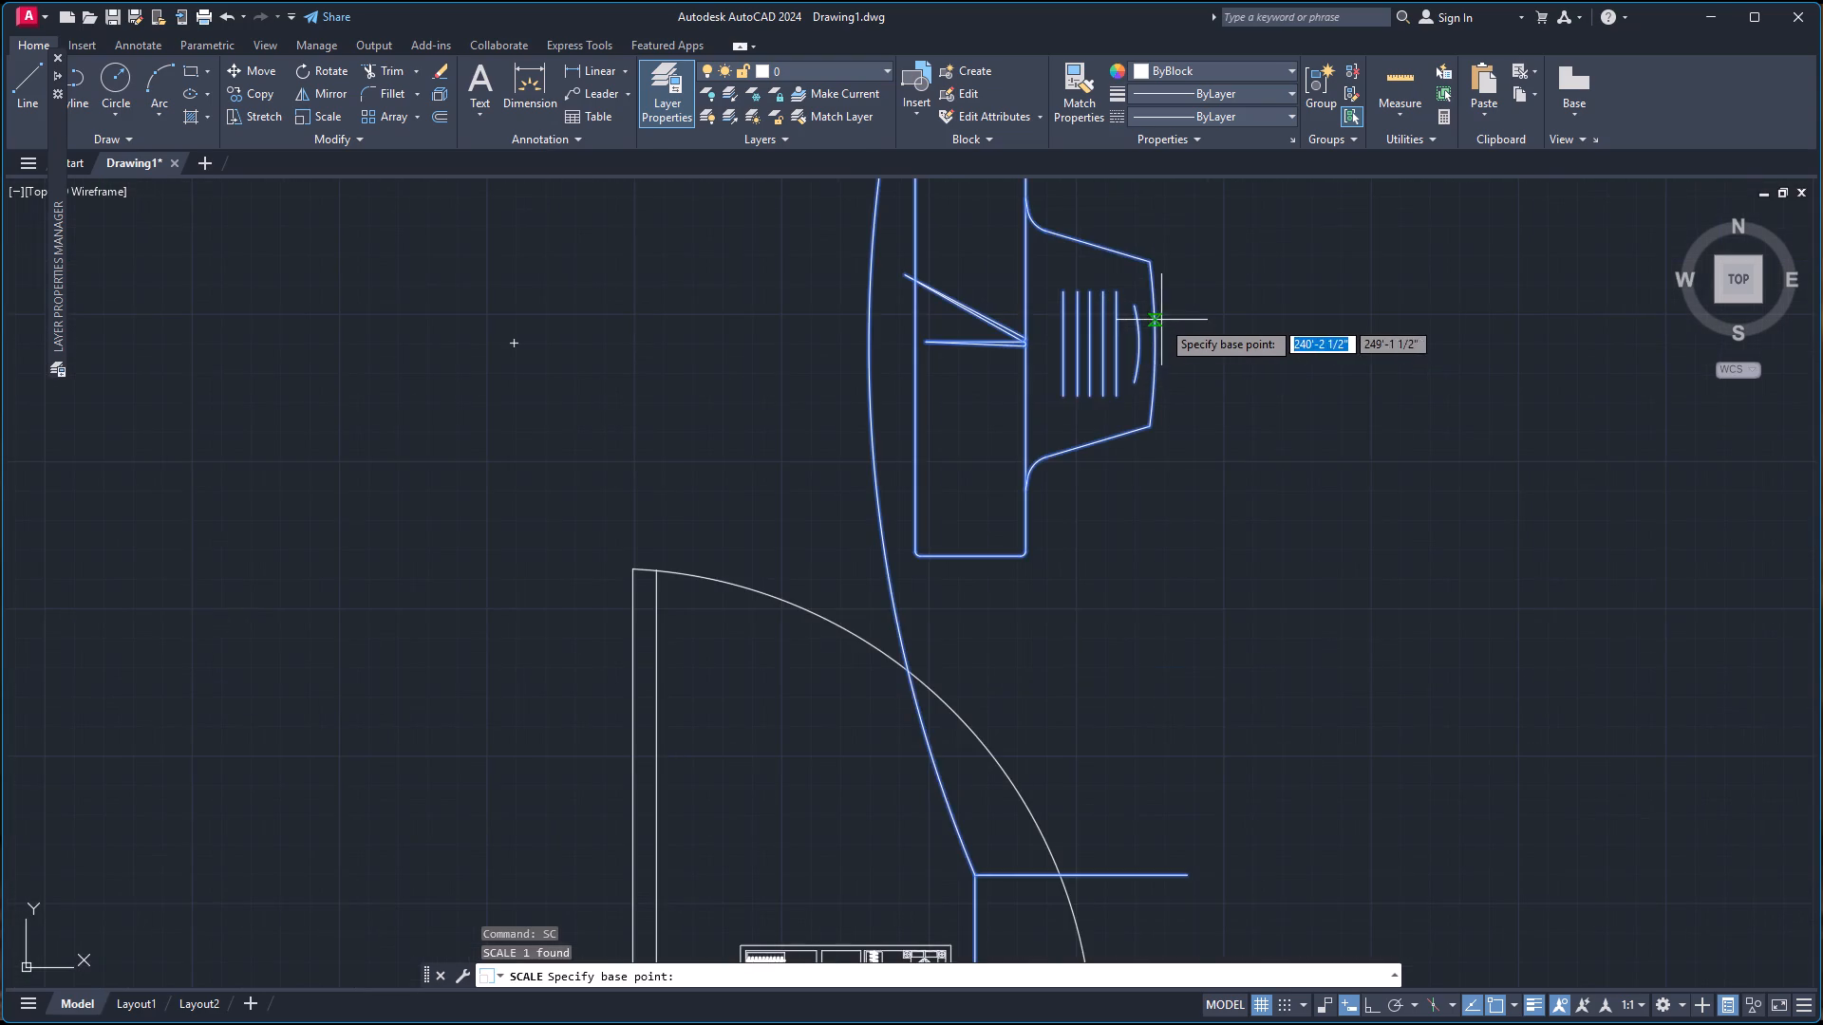
scroll(1156, 321, up, 3)
scroll(1156, 321, down, 6)
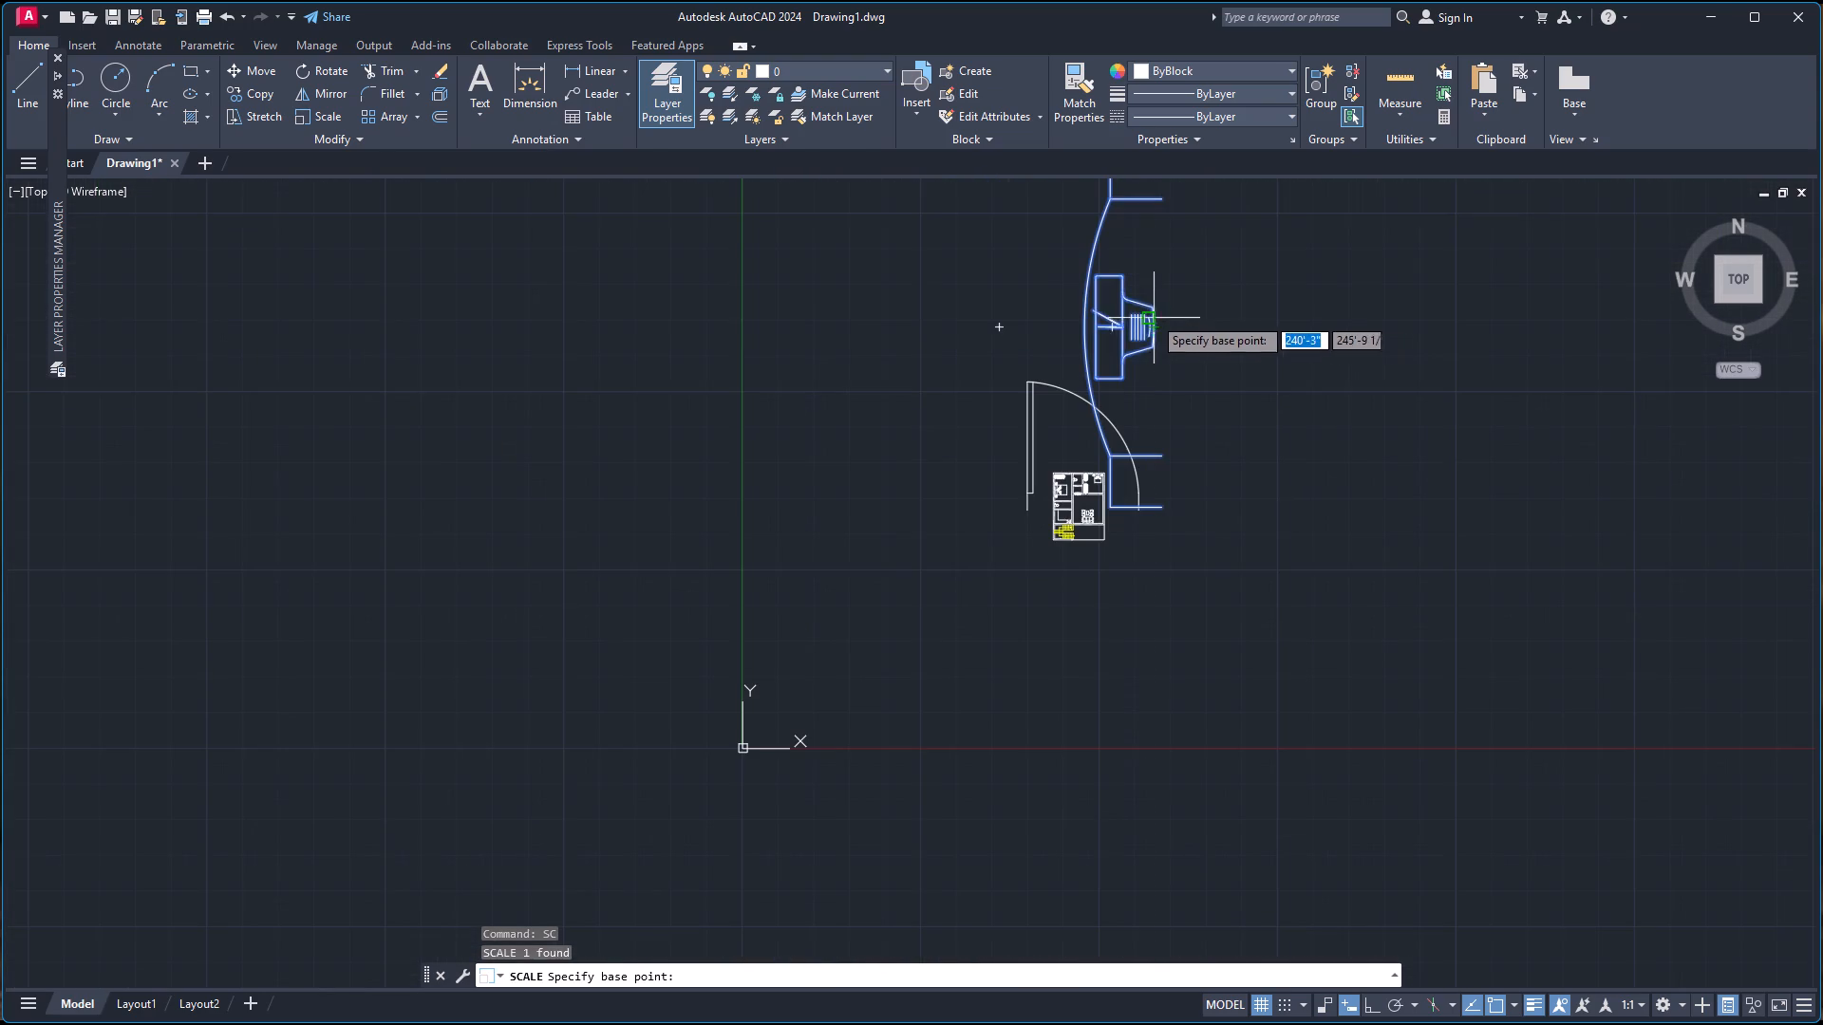
click(1082, 327)
key(Return)
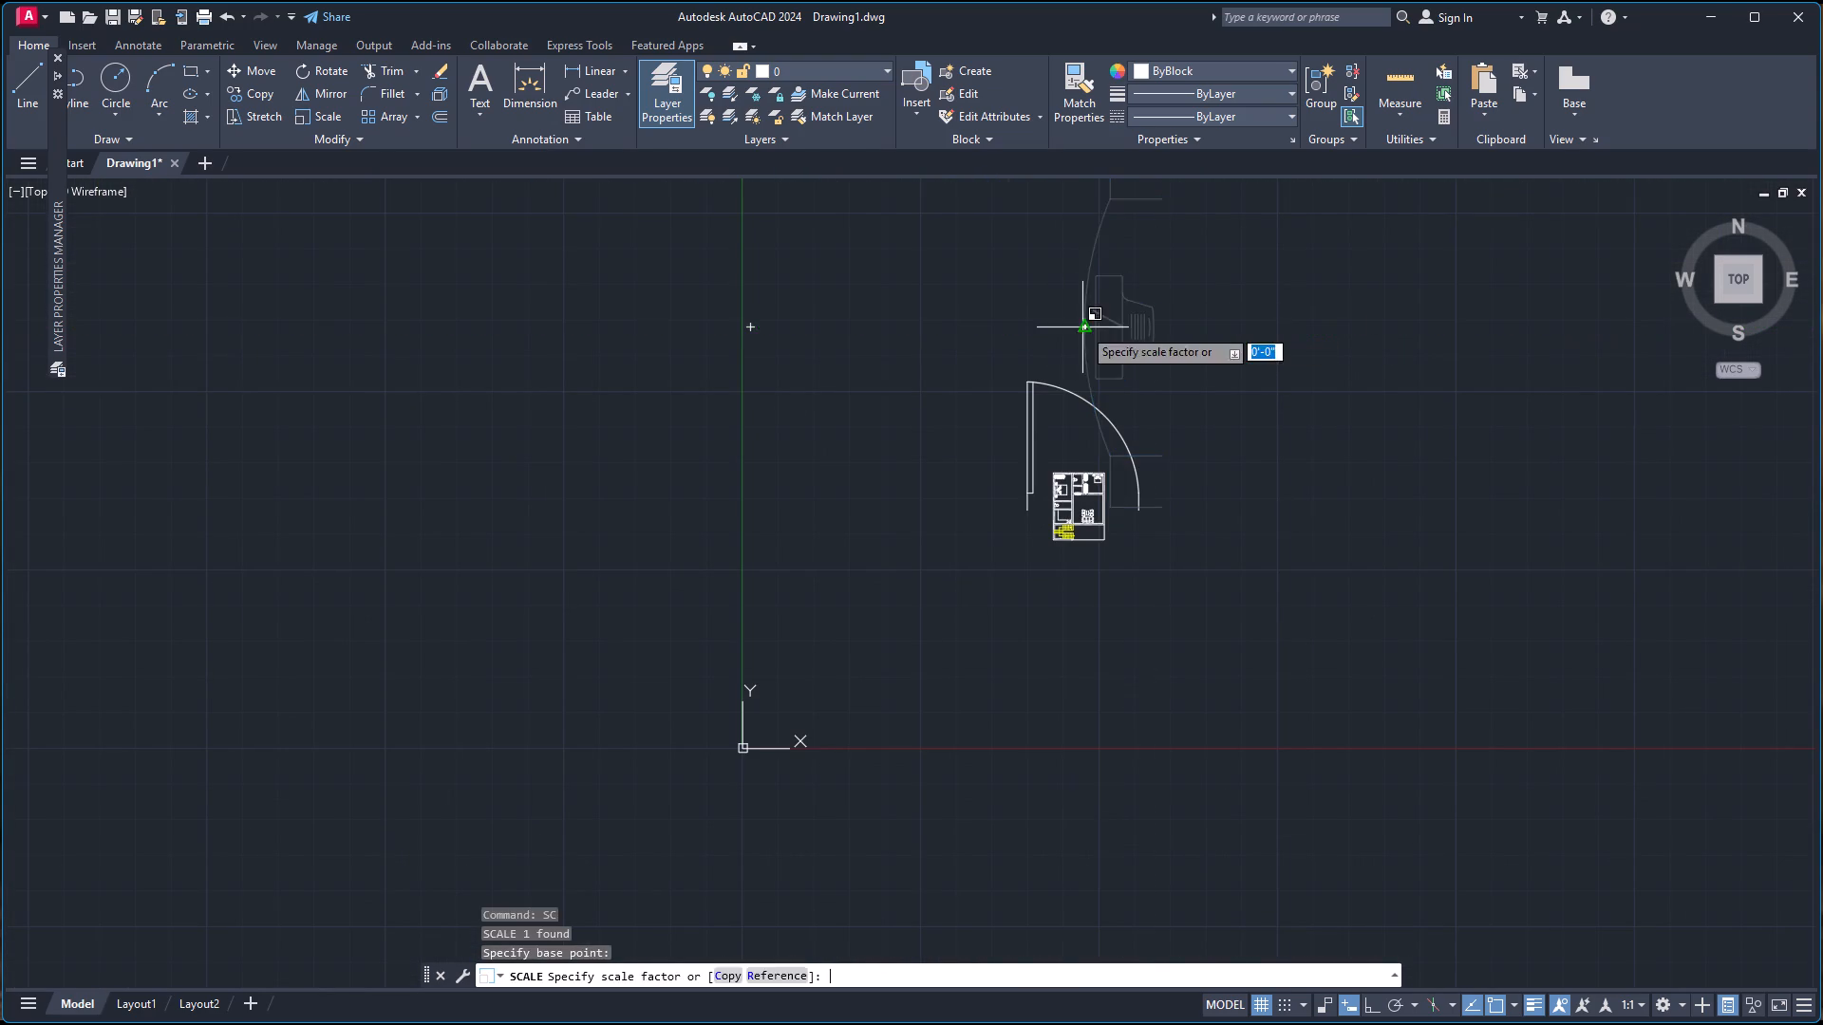
Scale the TV unit block down much further about its curved edge's midpoint, picking a short scale distance east of it.
click(1118, 330)
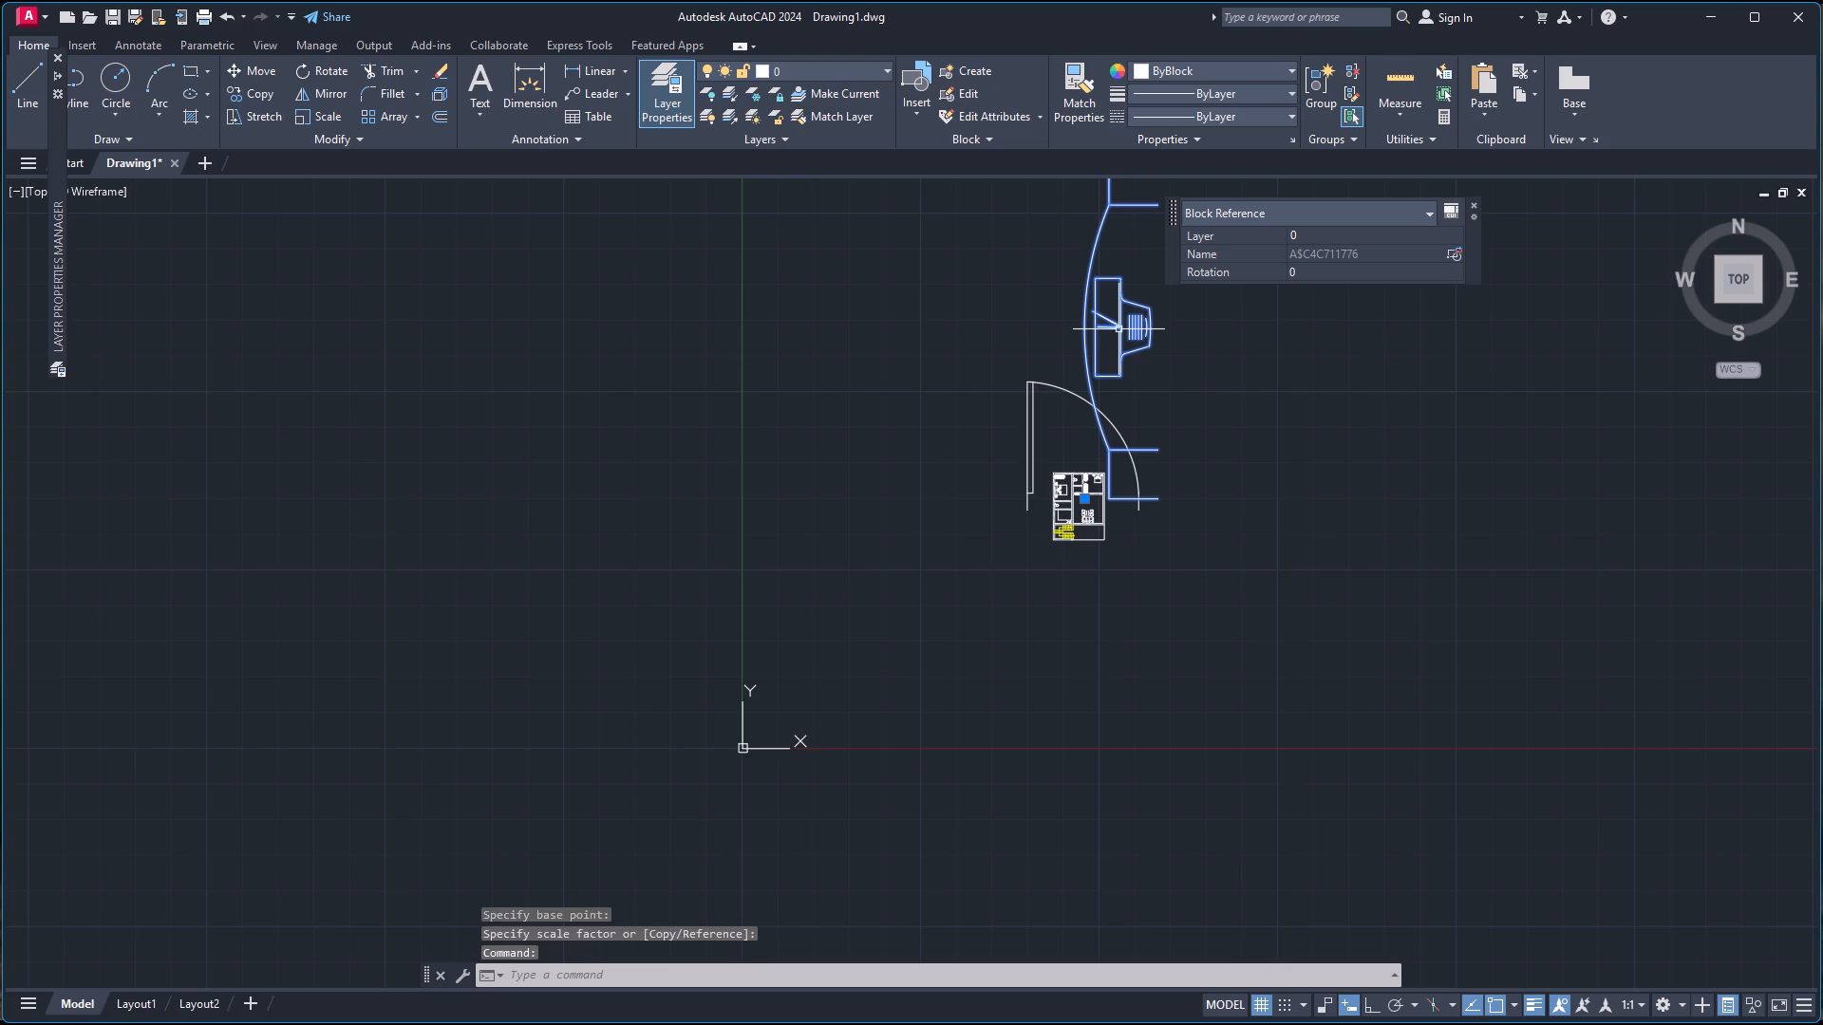
text(sc)
key(Return)
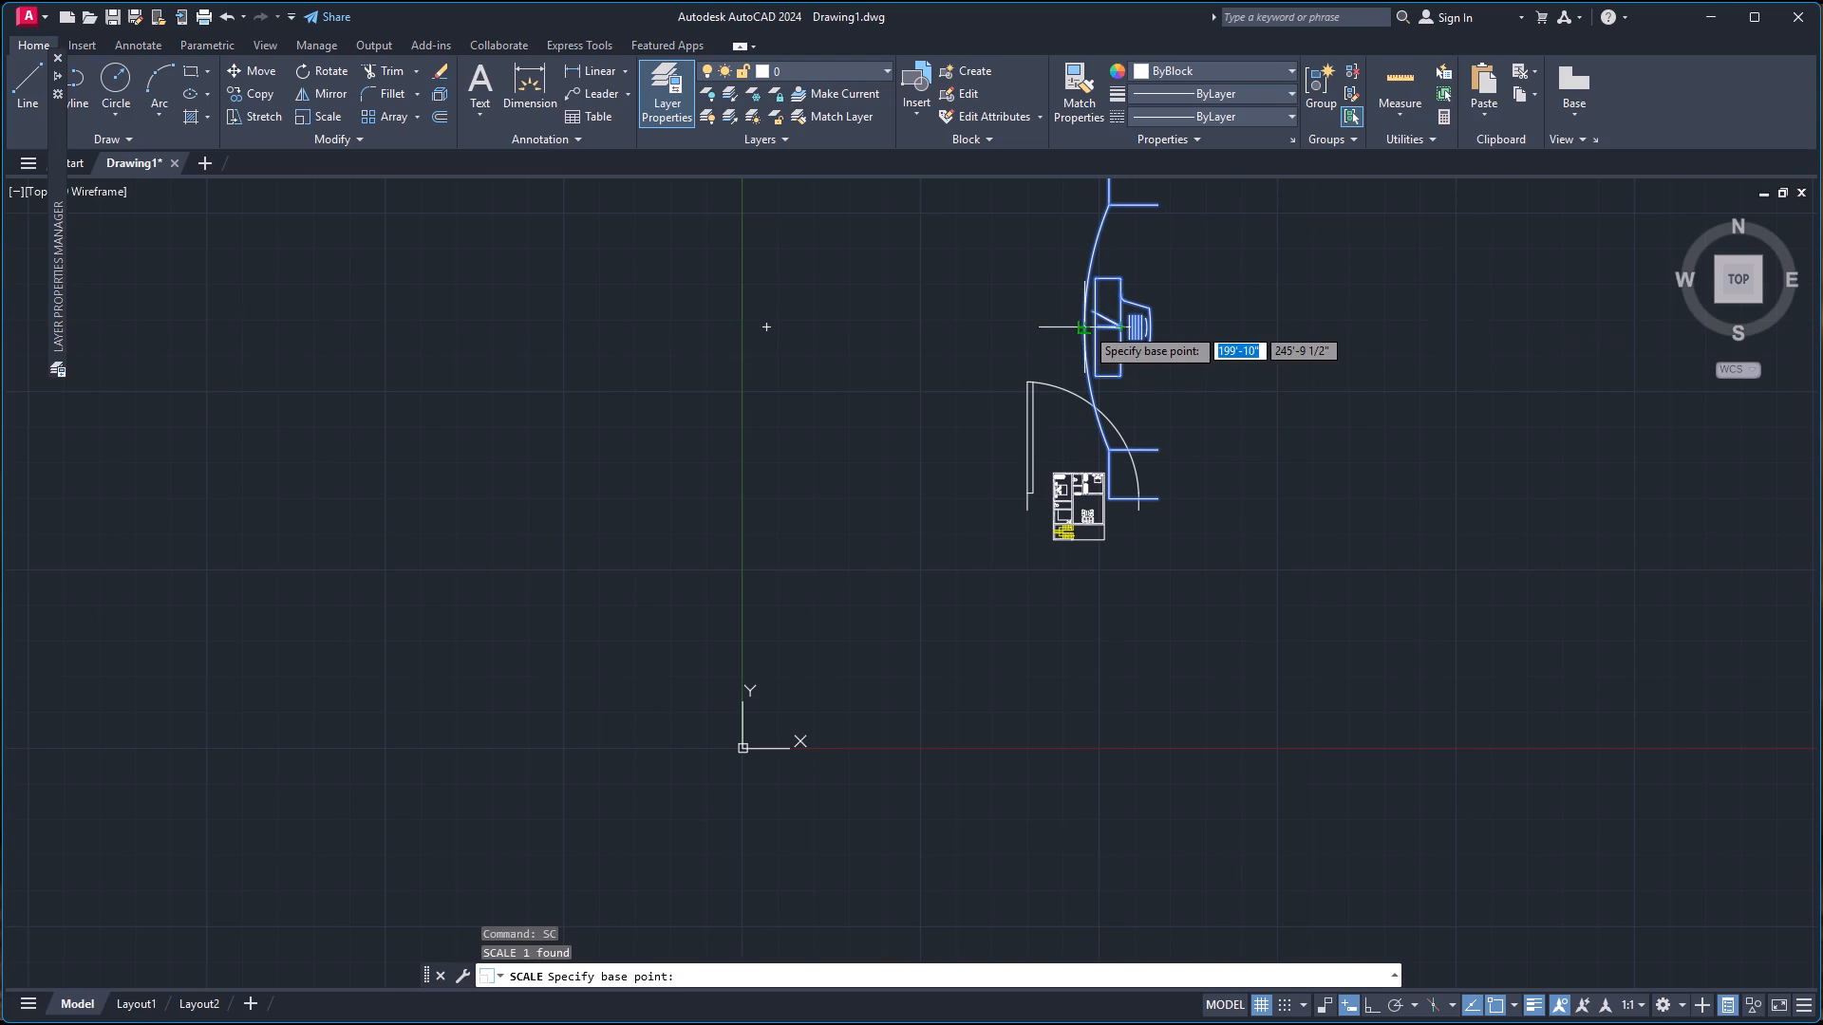
click(1085, 326)
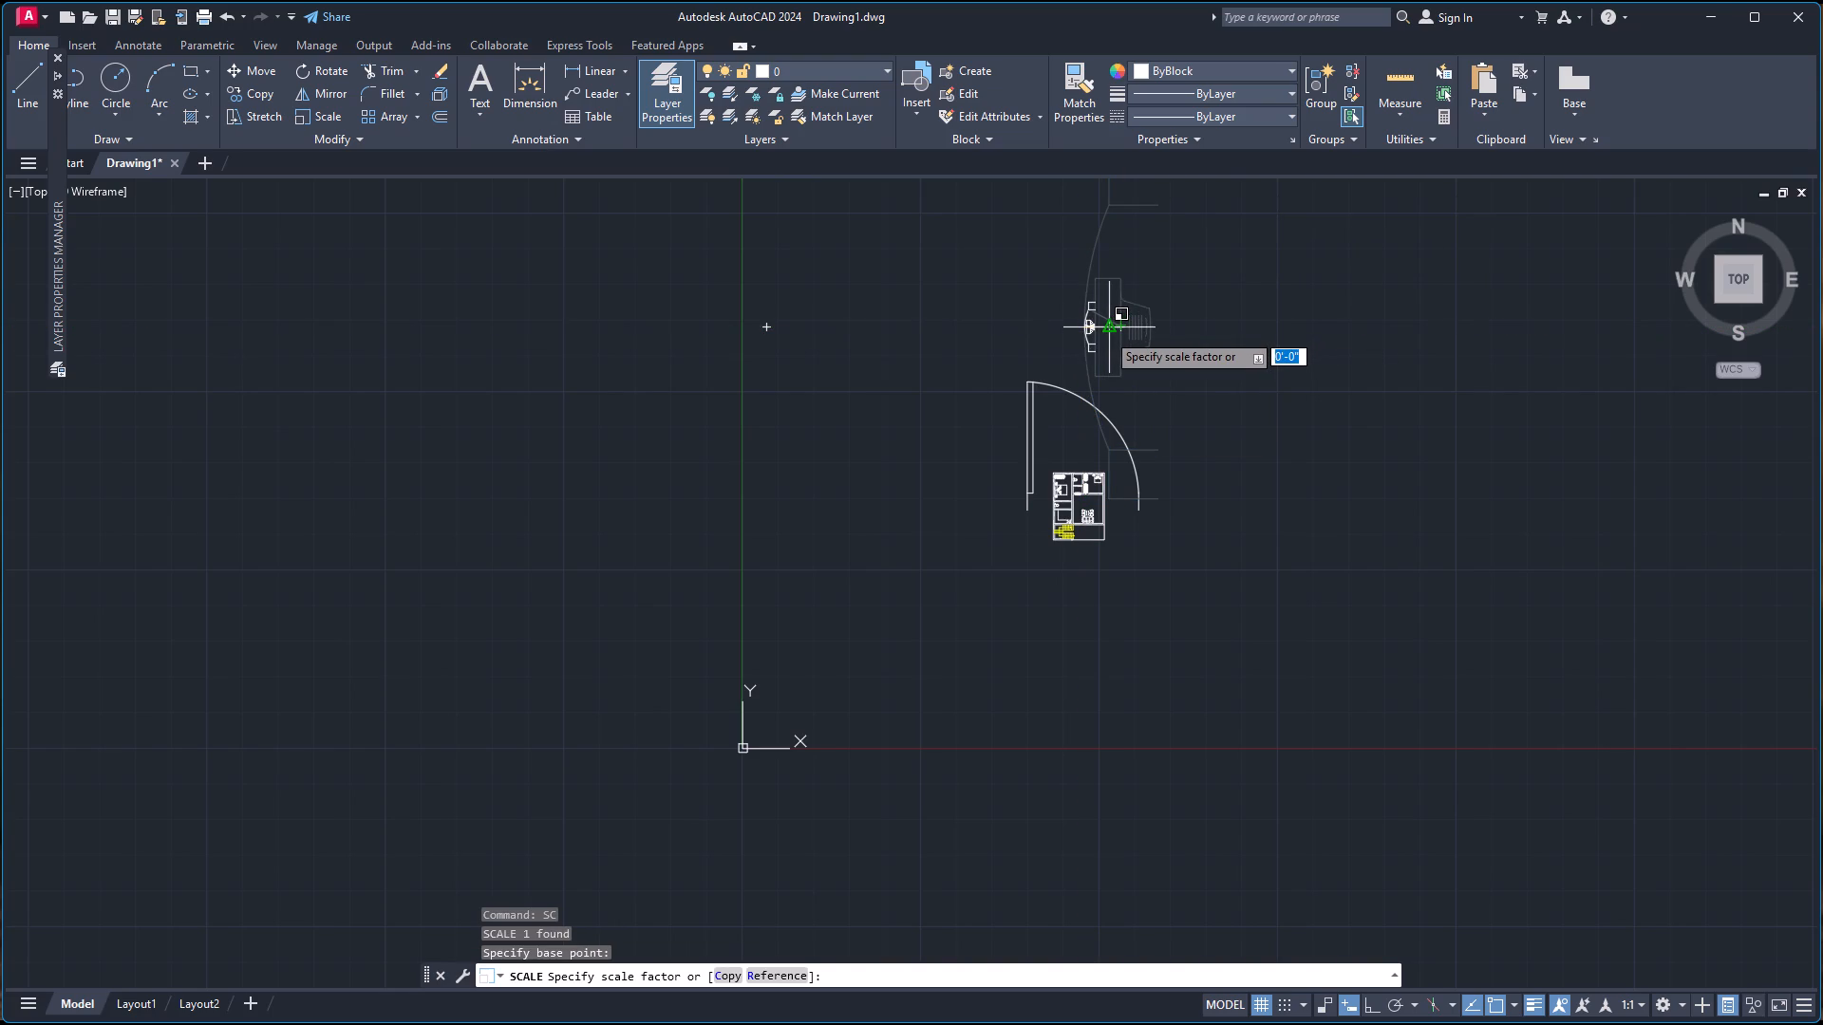
click(1111, 332)
Rotate the TV unit block 90° about its curved edge's midpoint with Ortho on.
click(1067, 289)
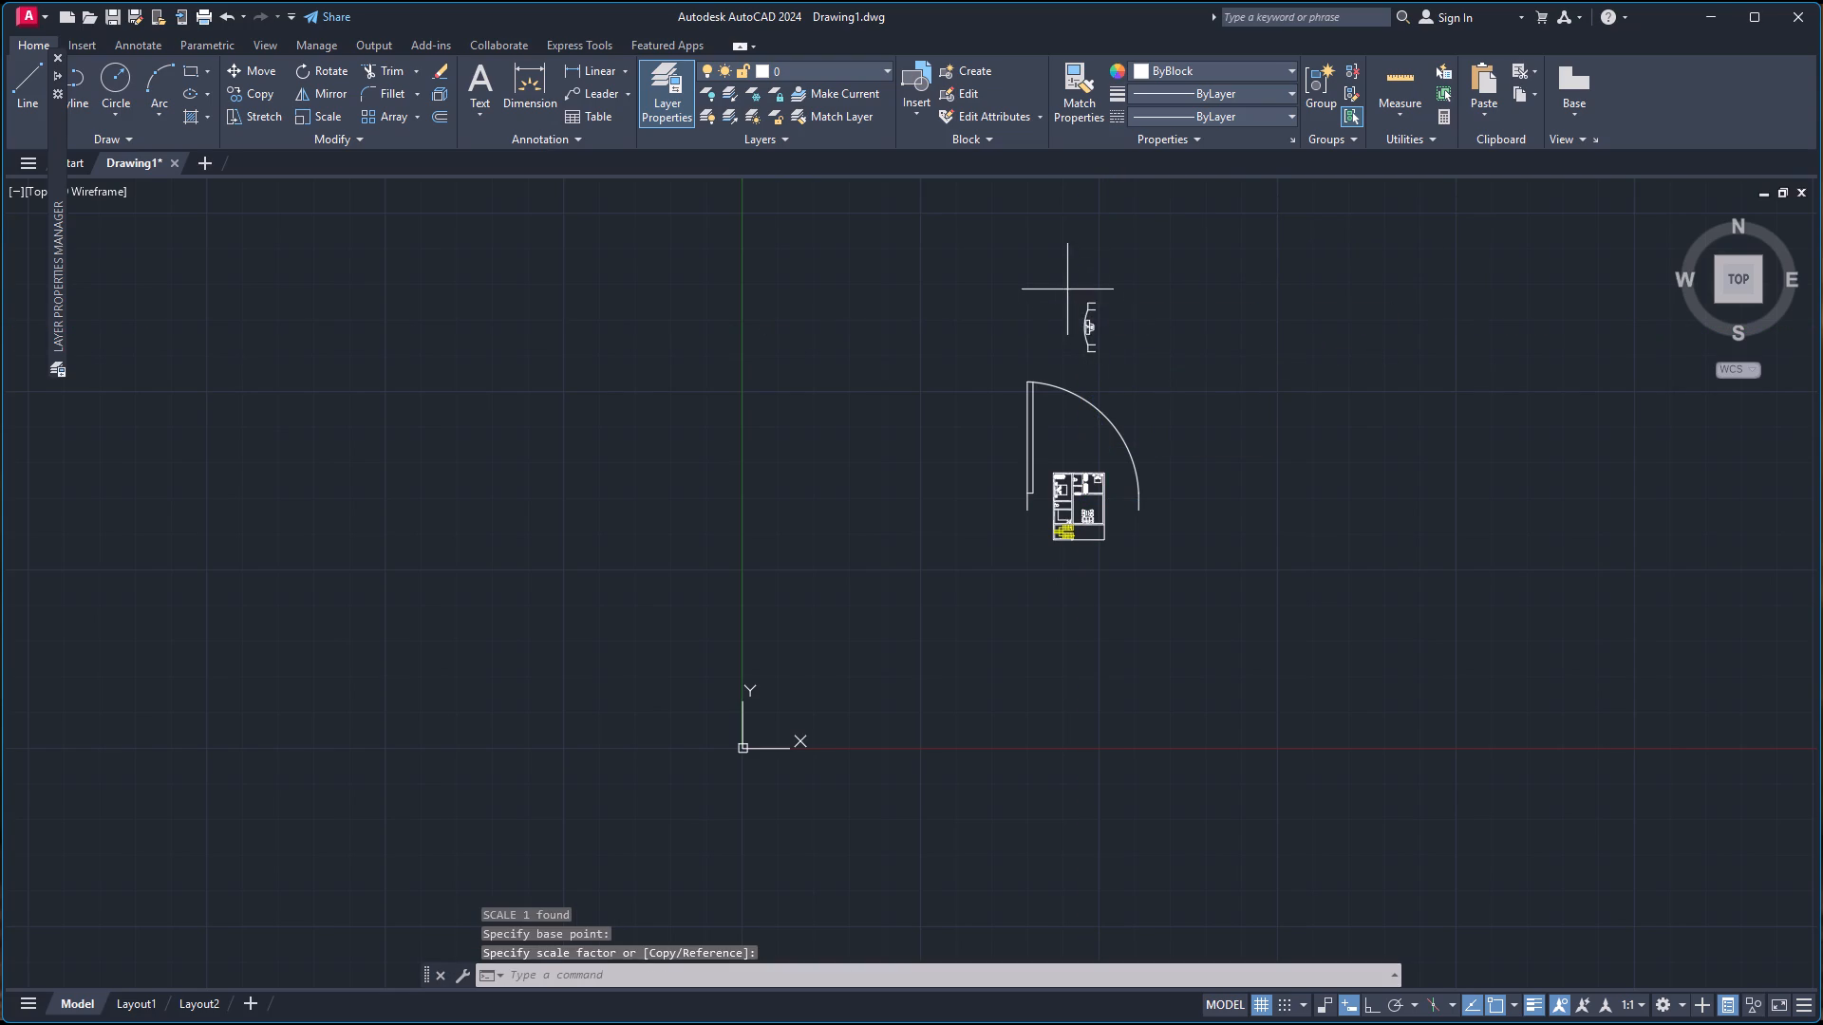
click(1126, 378)
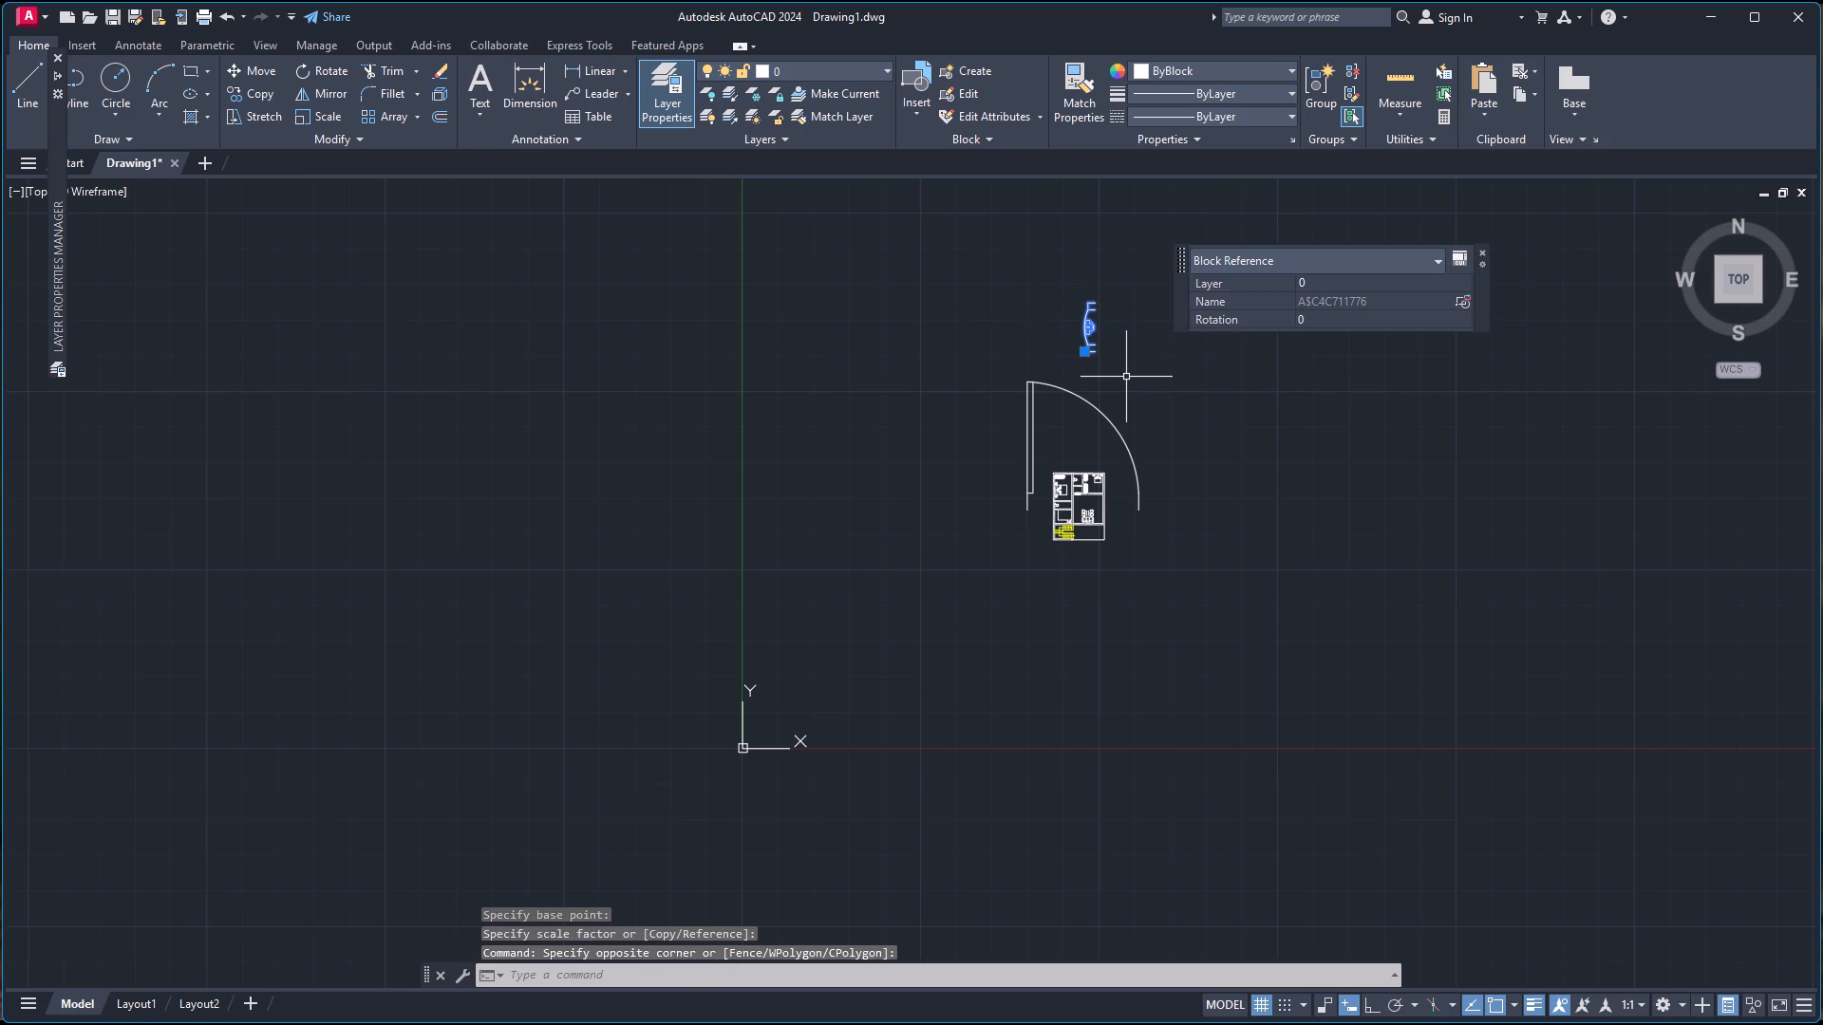
text(ro)
key(Return)
scroll(1083, 323, up, 3)
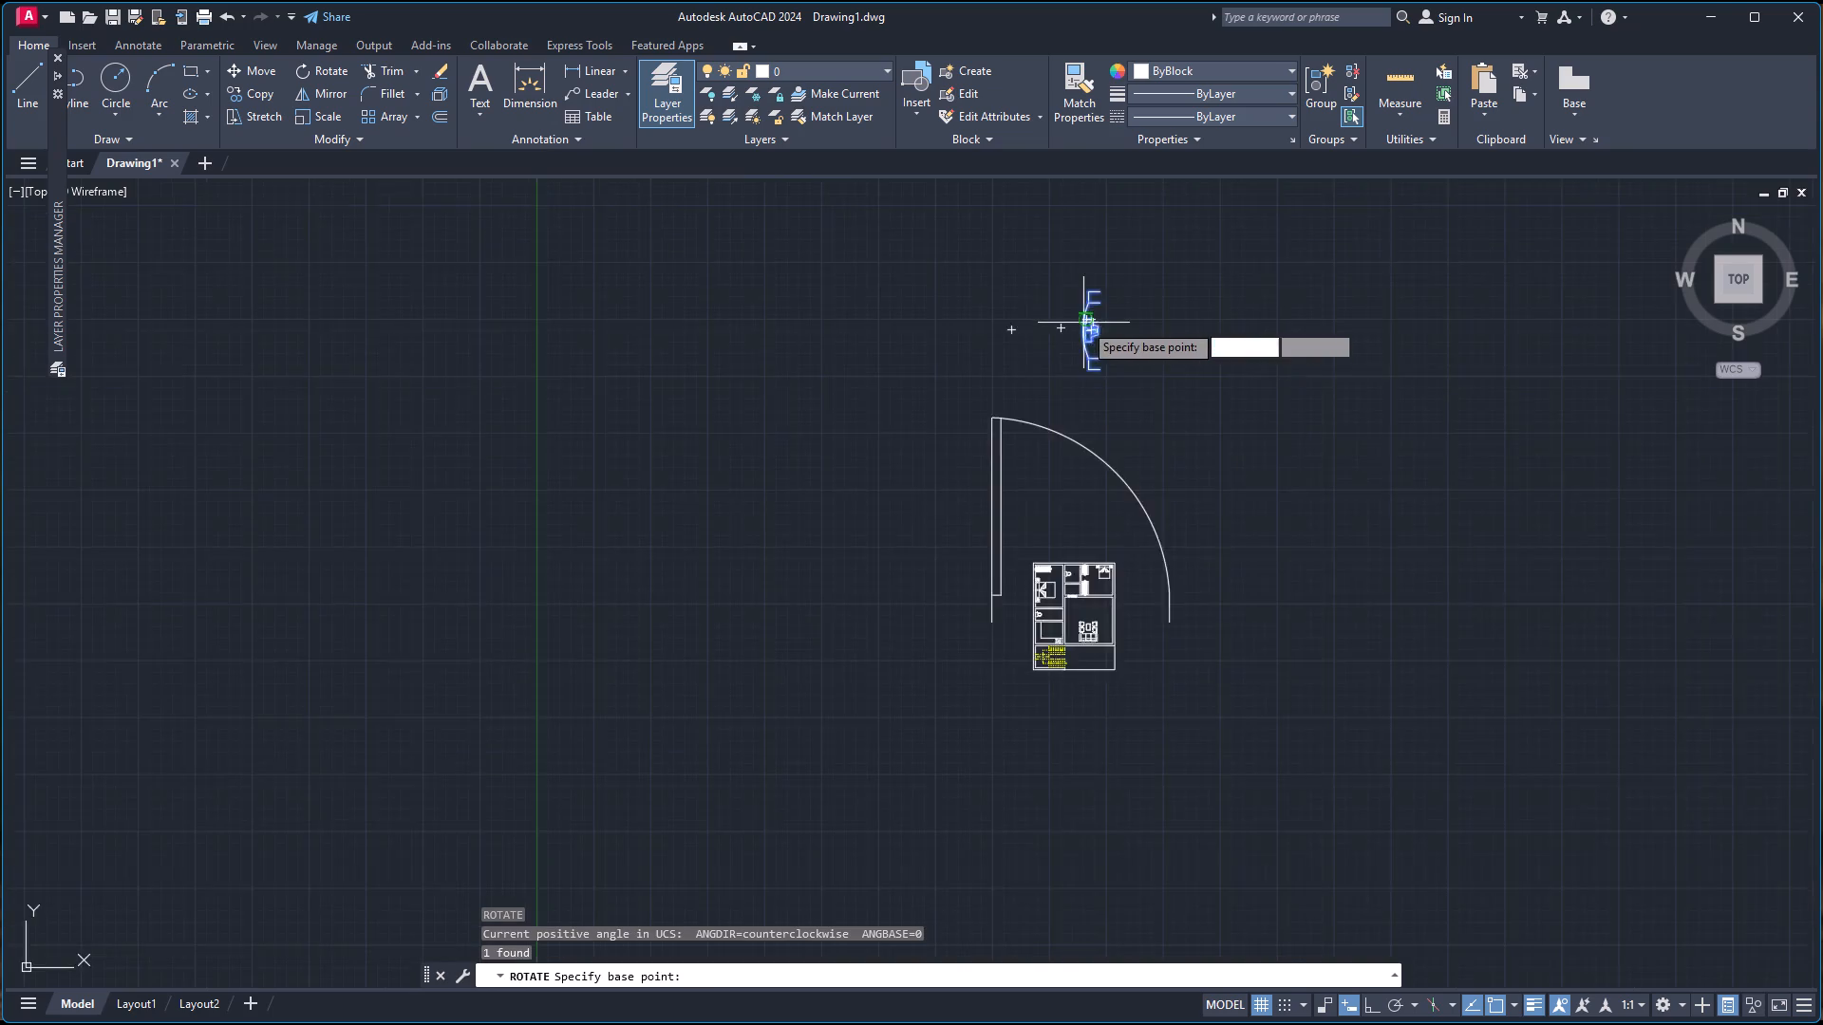
click(1077, 342)
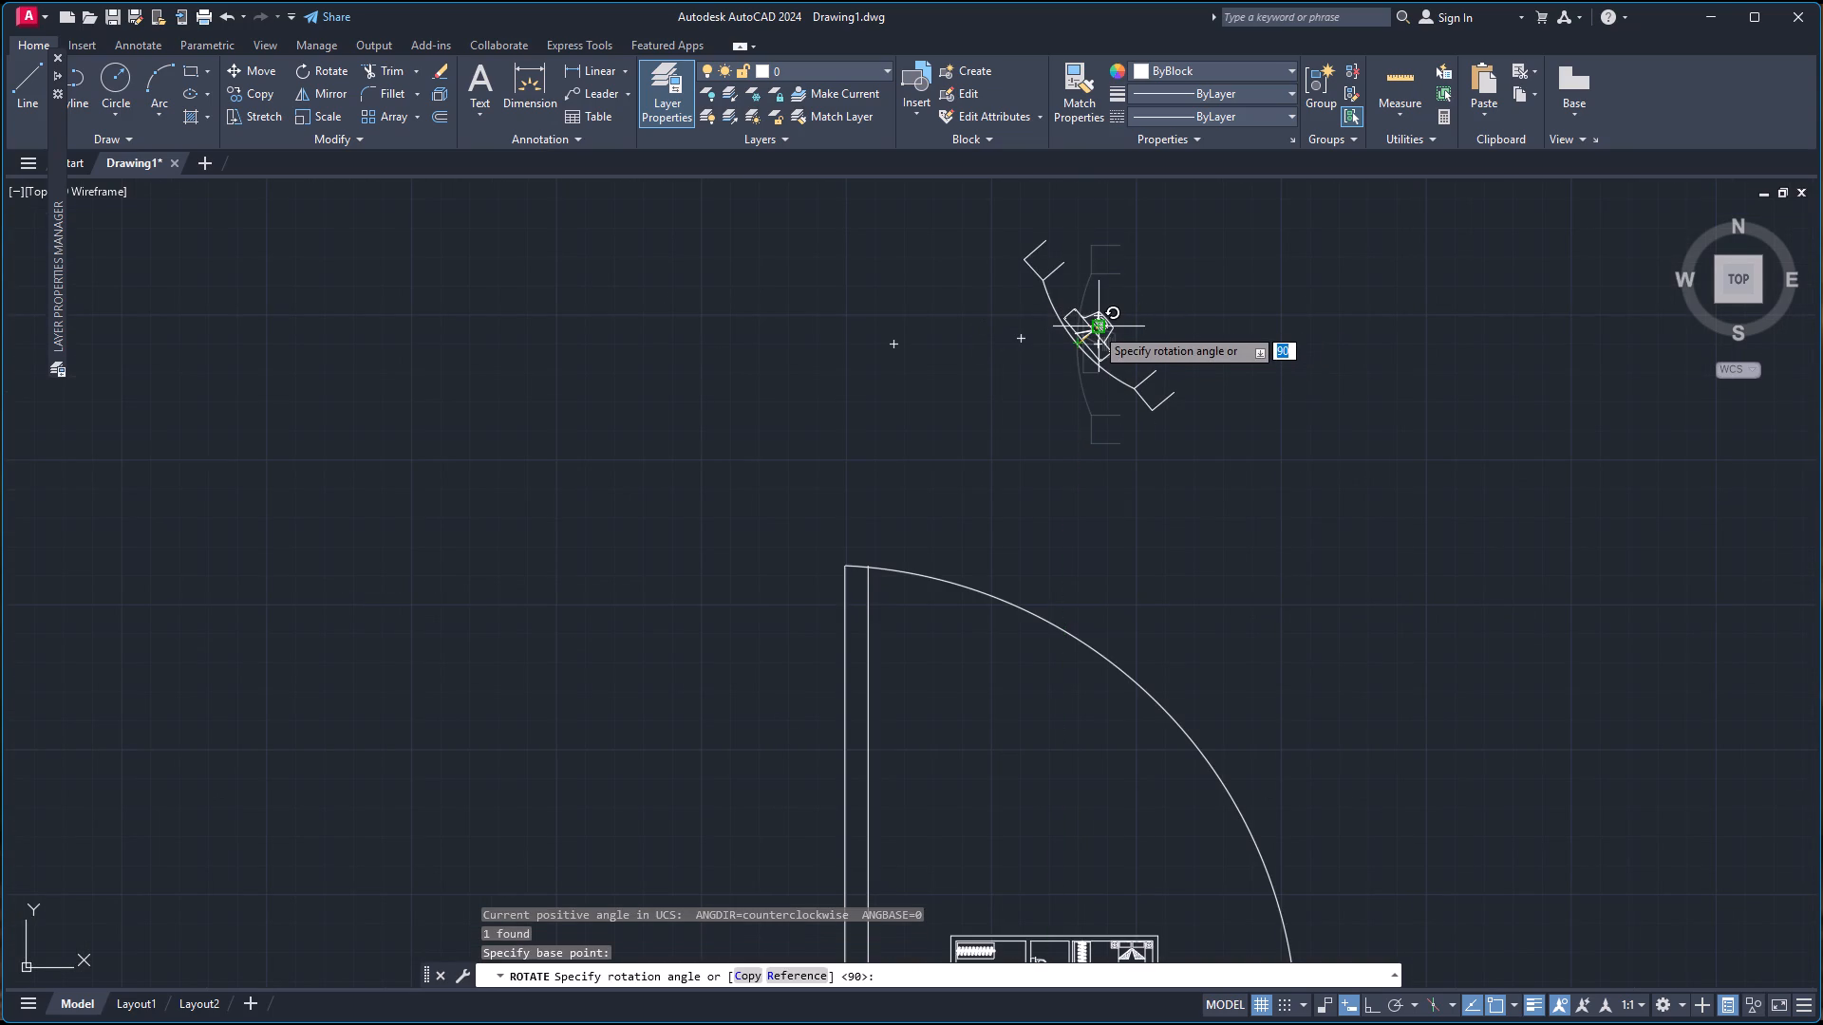
key(F8)
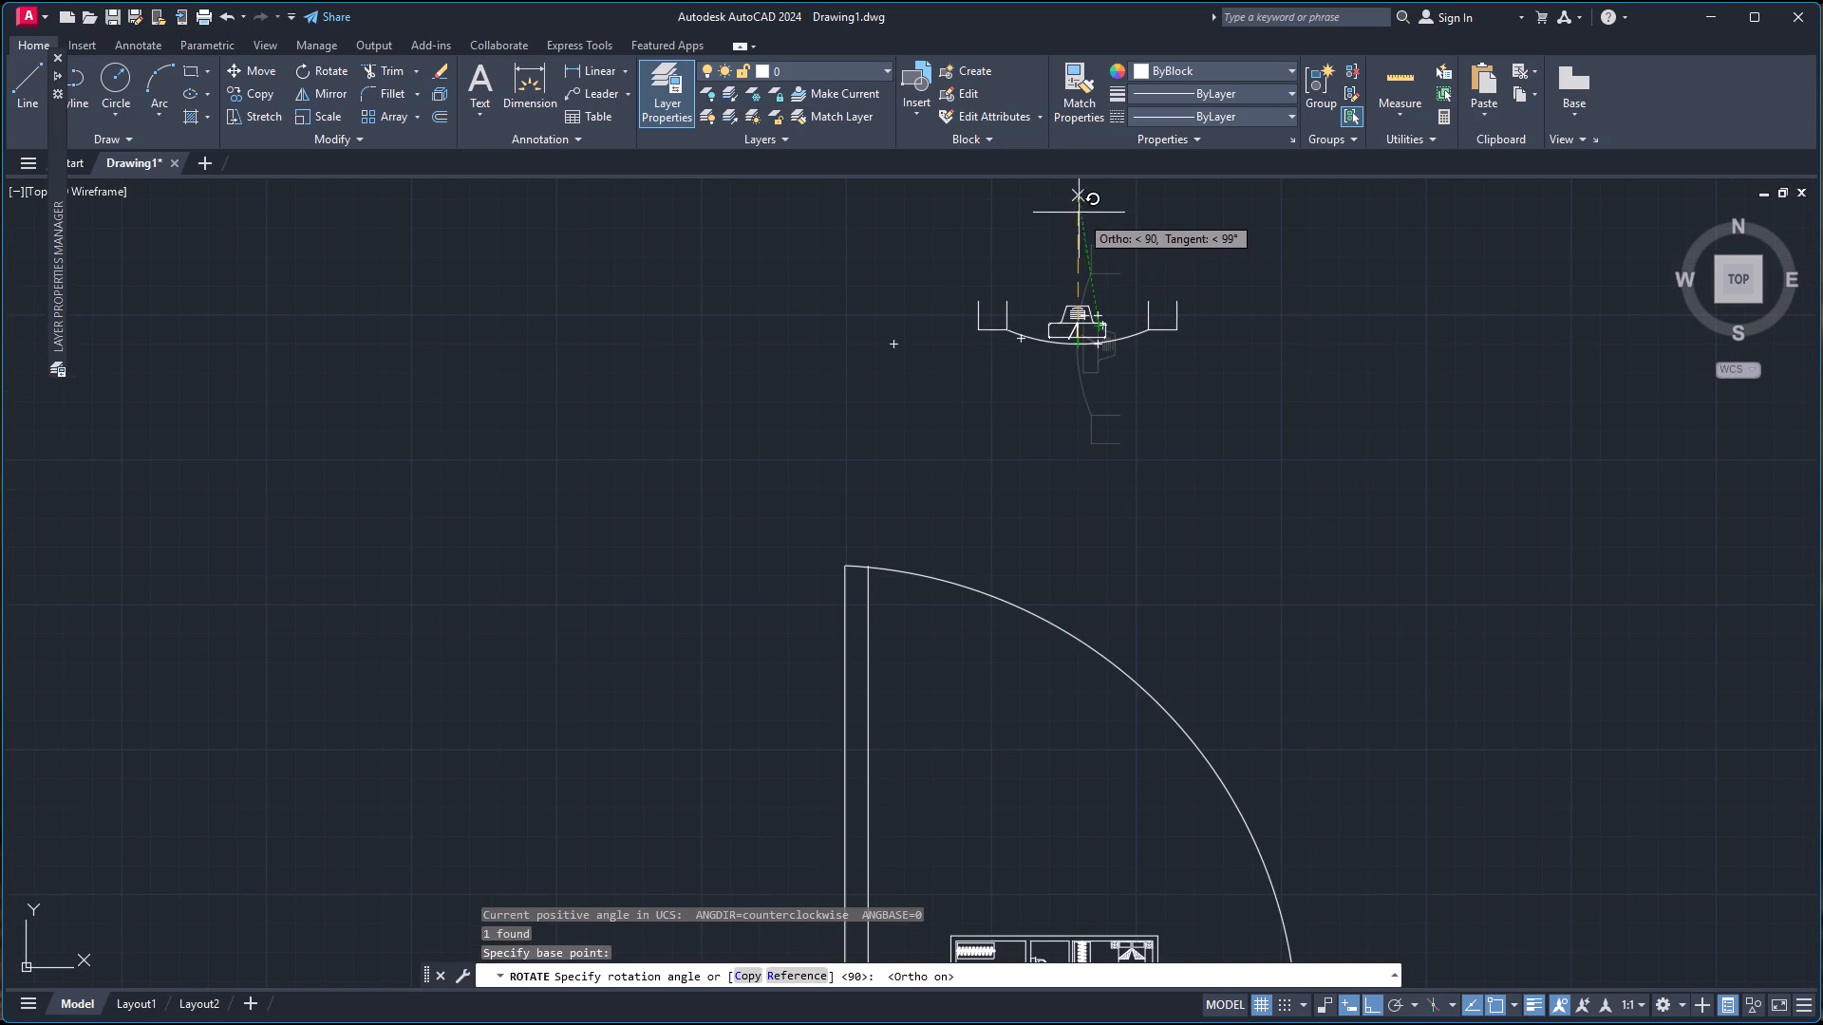
click(1079, 196)
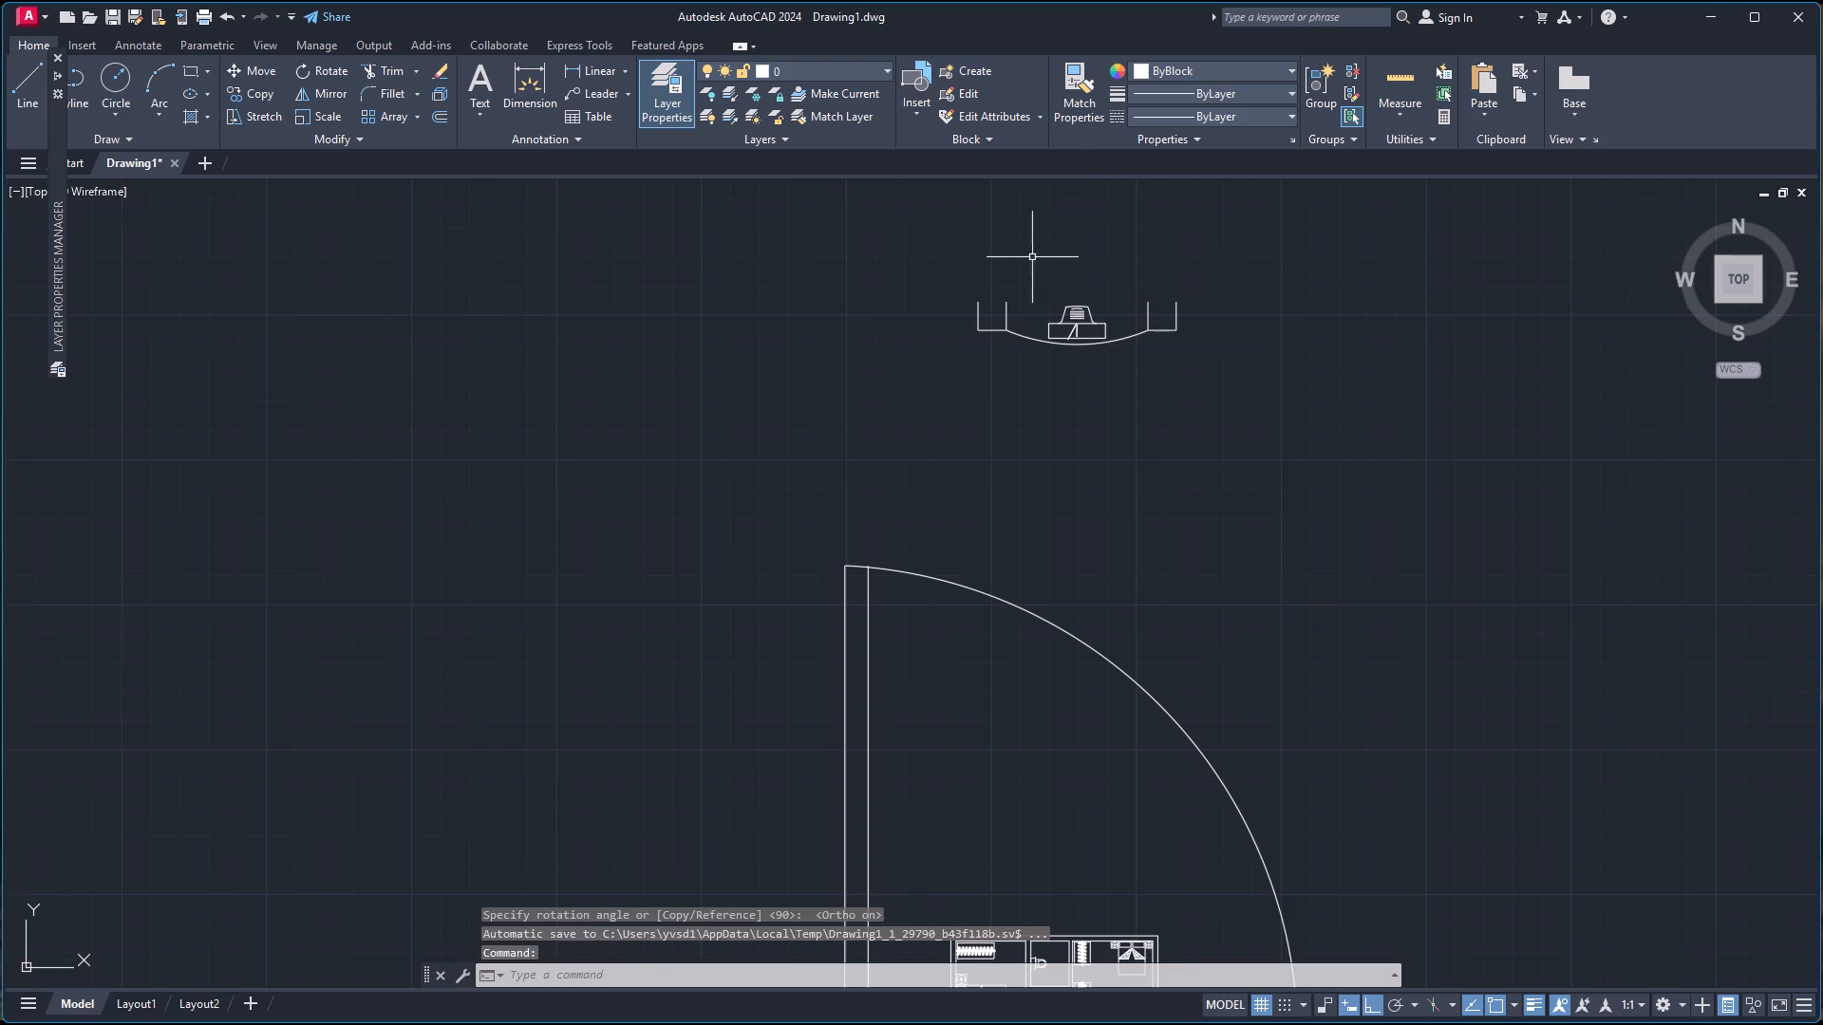
Copy the TV unit by its back midpoint to midway between the door opening's corner and the east corner of the living room's north wall.
click(949, 266)
click(1214, 429)
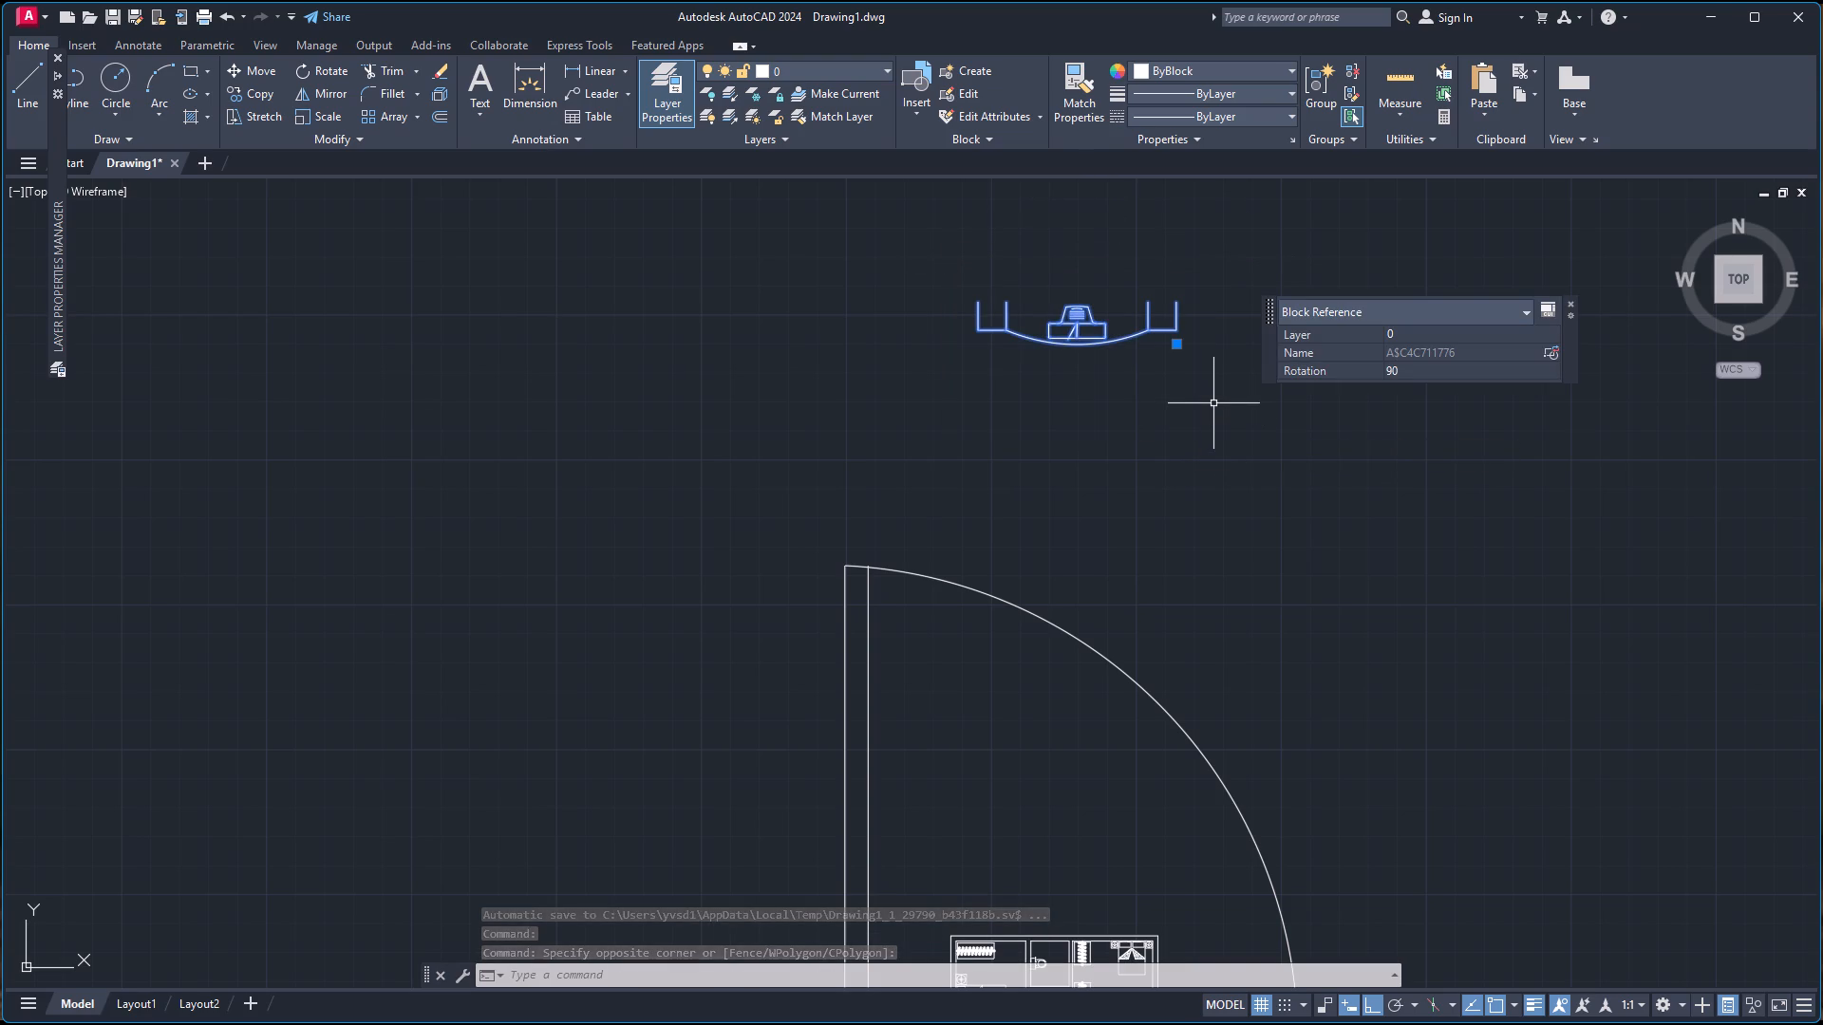
key(c)
key(o)
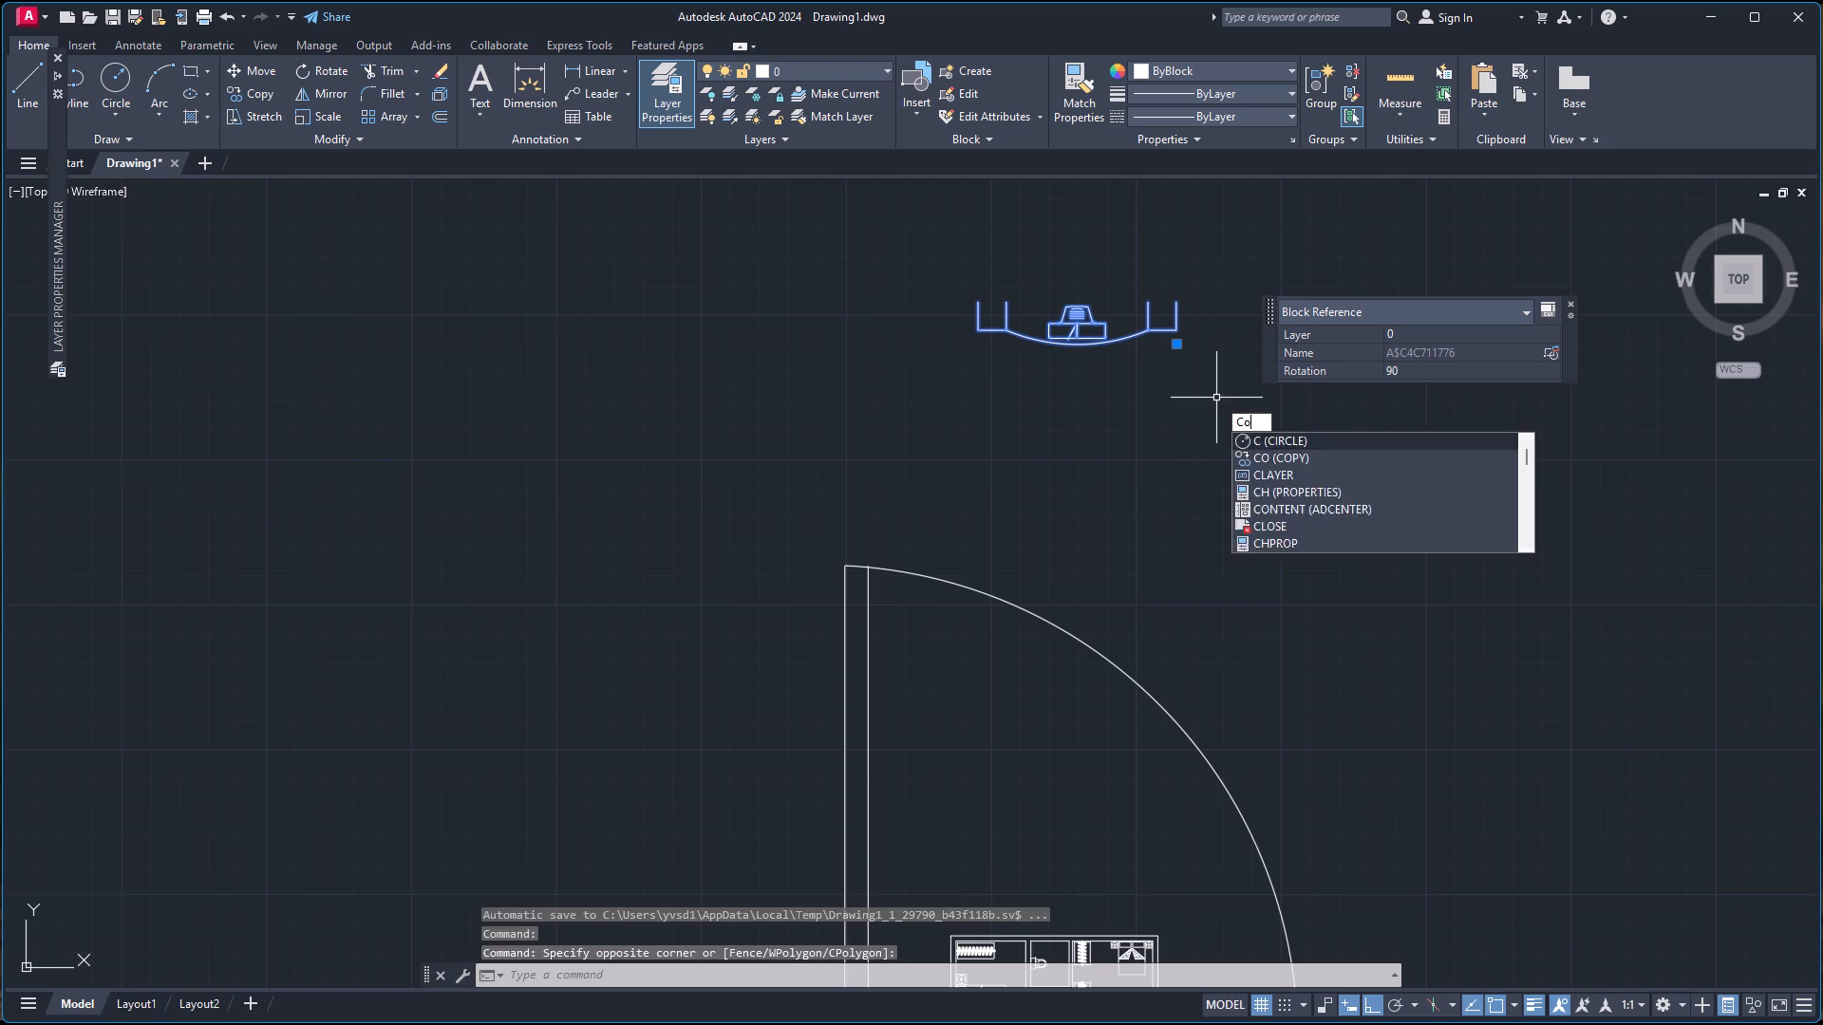
key(Return)
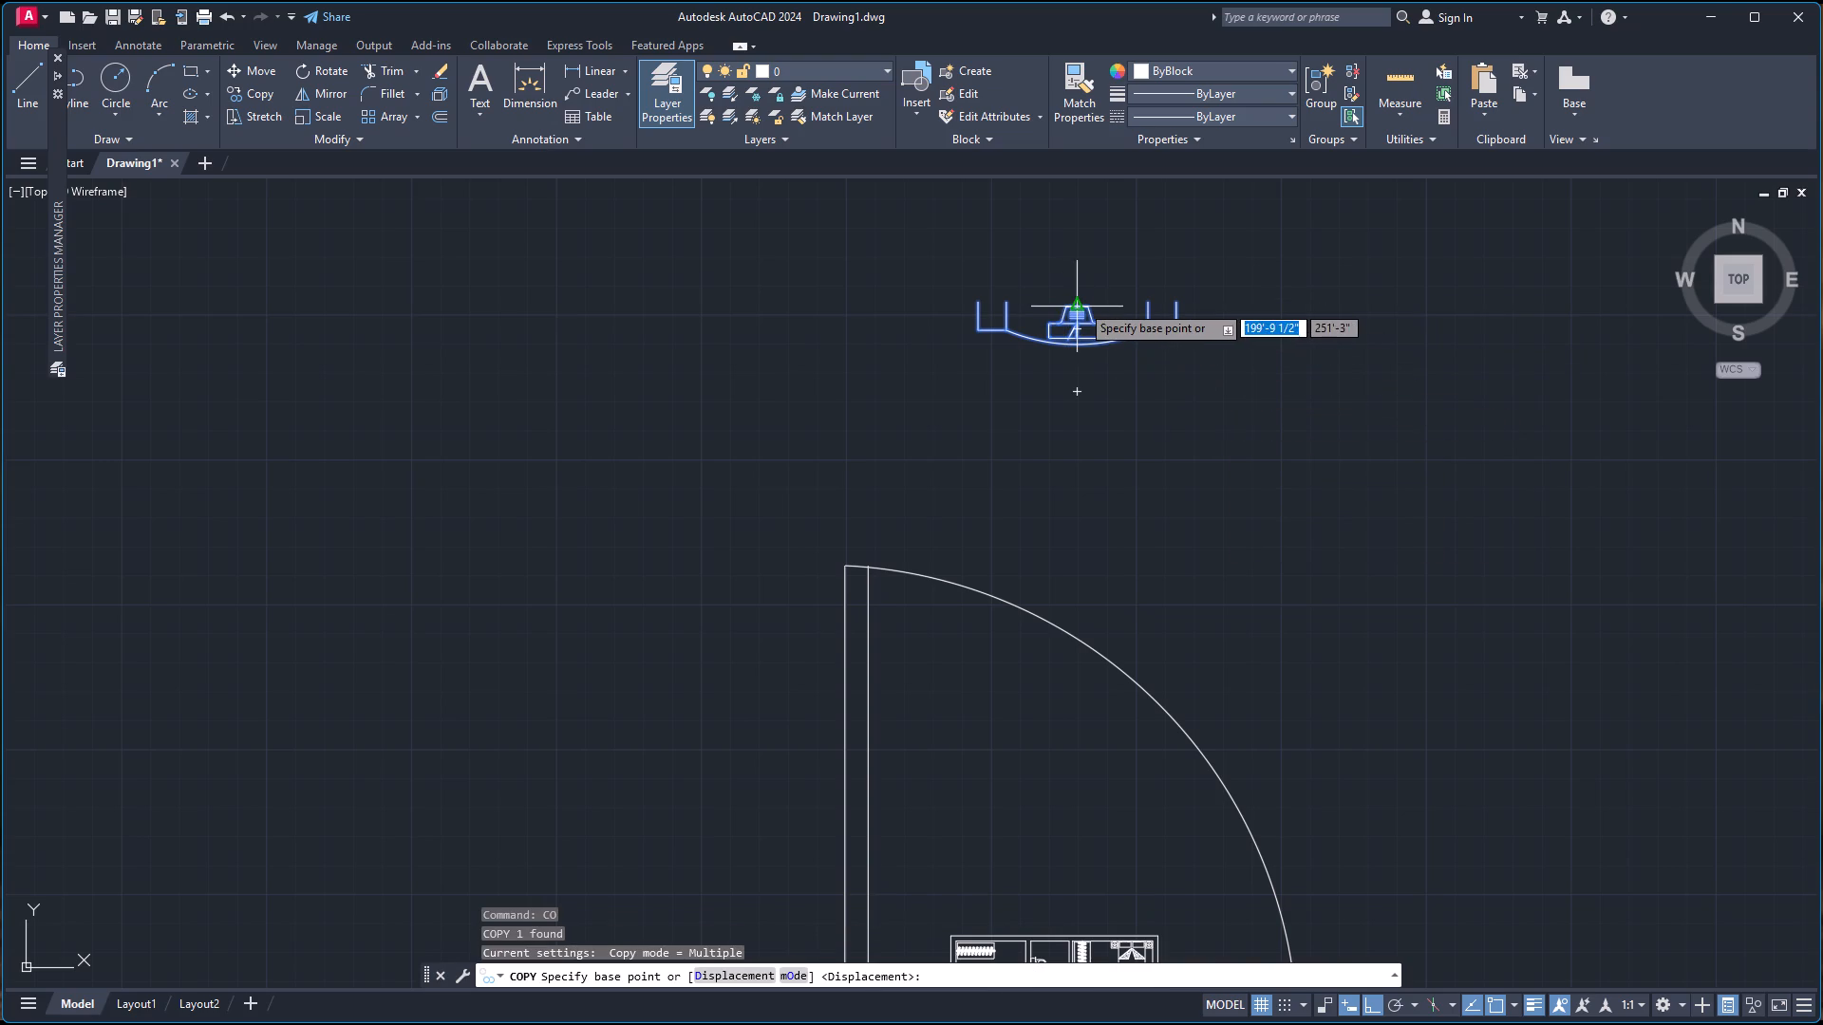
click(1081, 304)
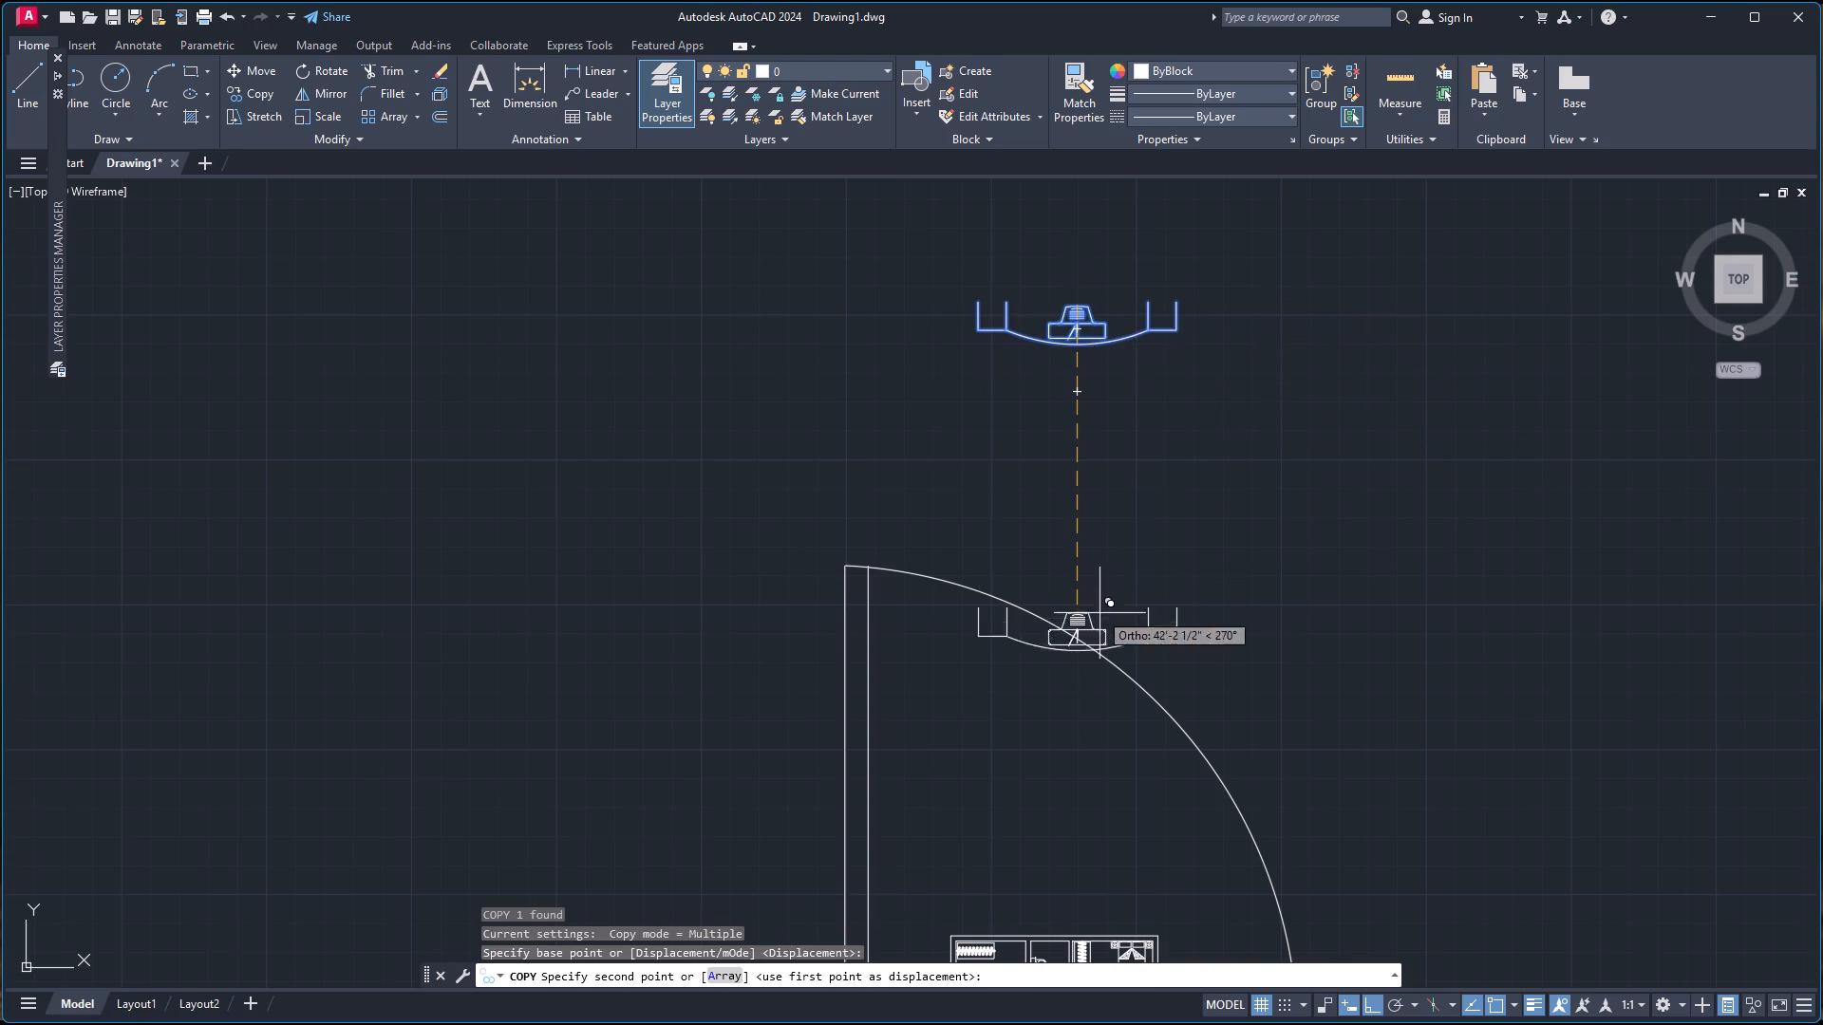
scroll(1100, 675, down, 1)
scroll(1085, 906, down, 1)
scroll(1094, 899, up, 3)
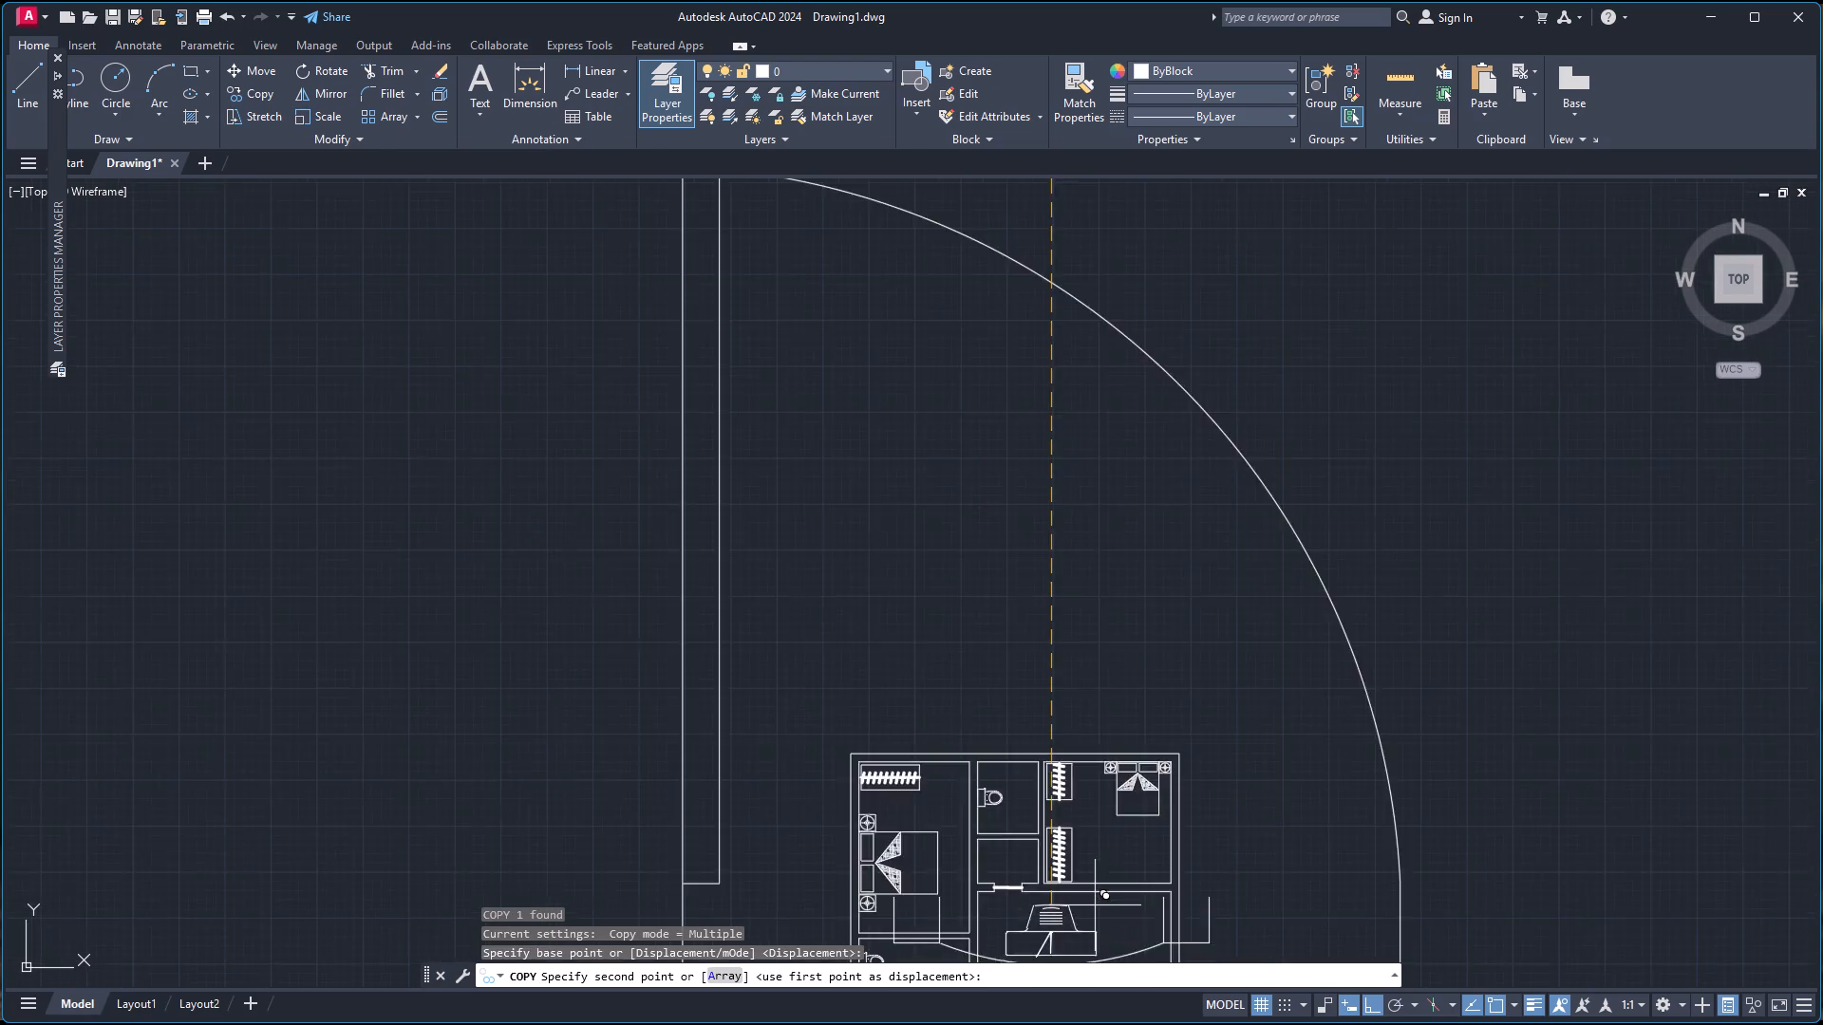
scroll(1095, 910, up, 2)
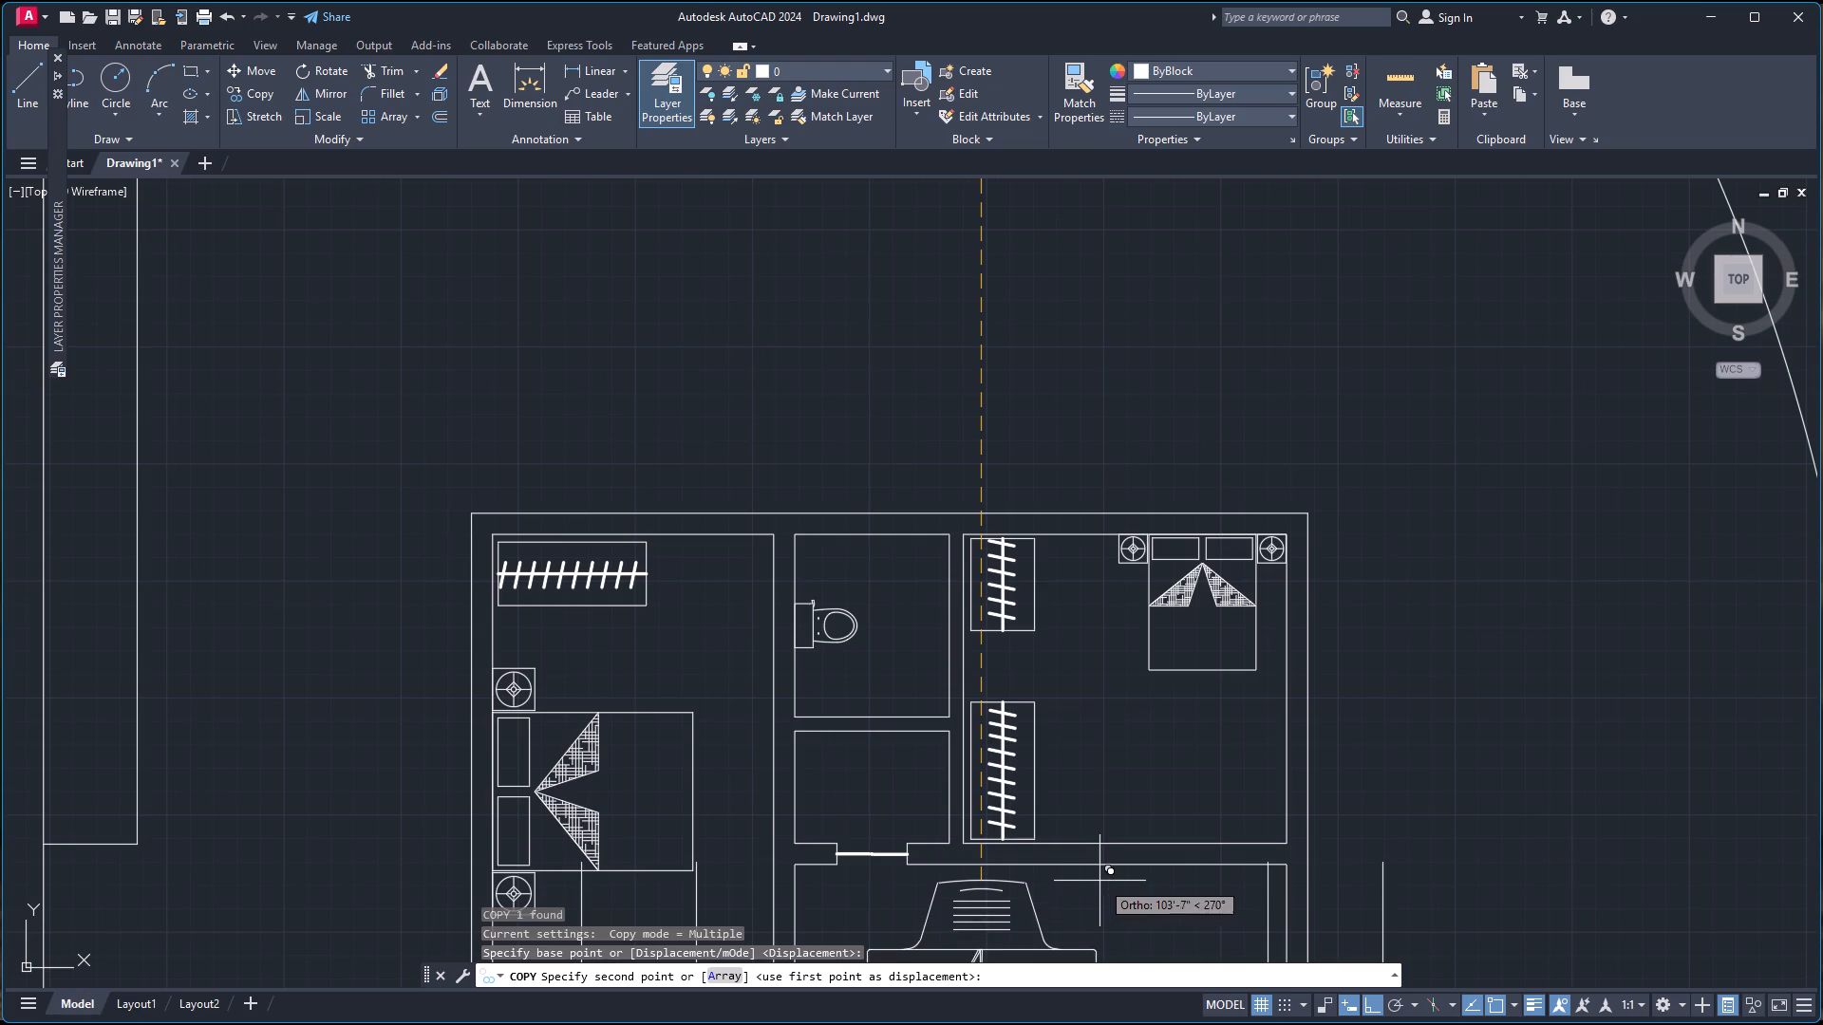
right_click(1118, 882)
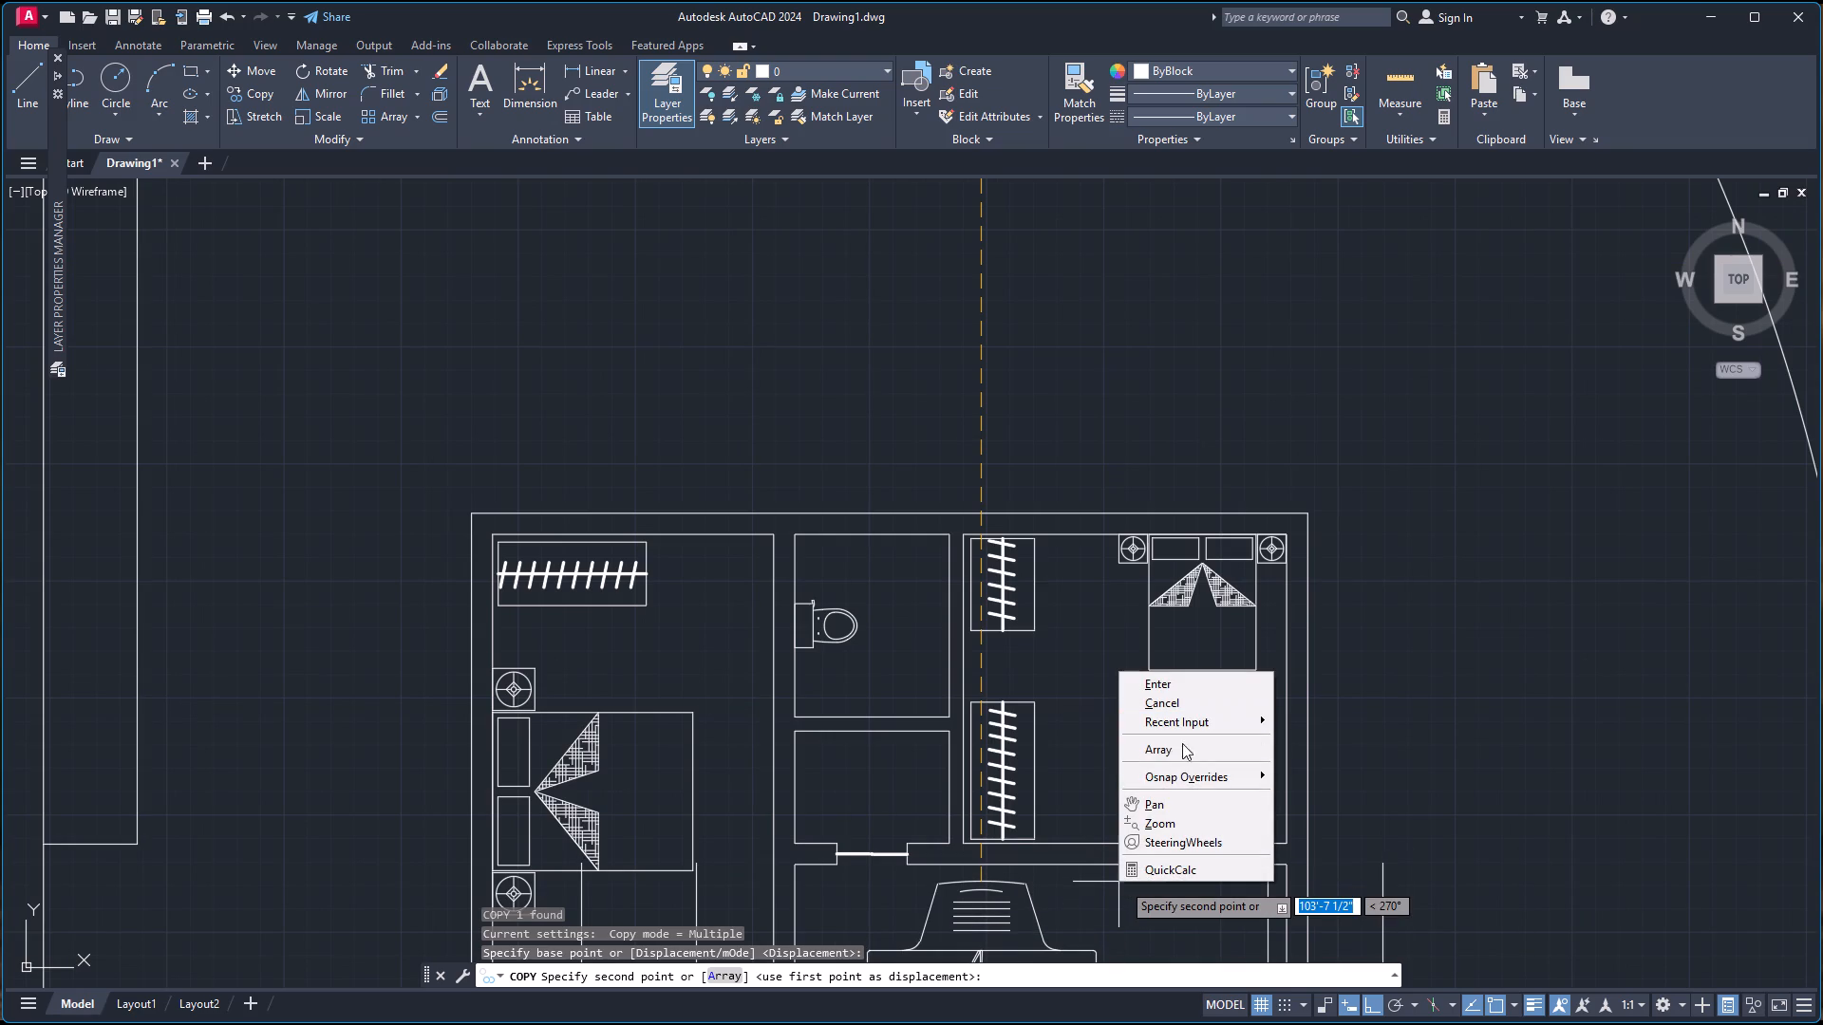
click(1182, 773)
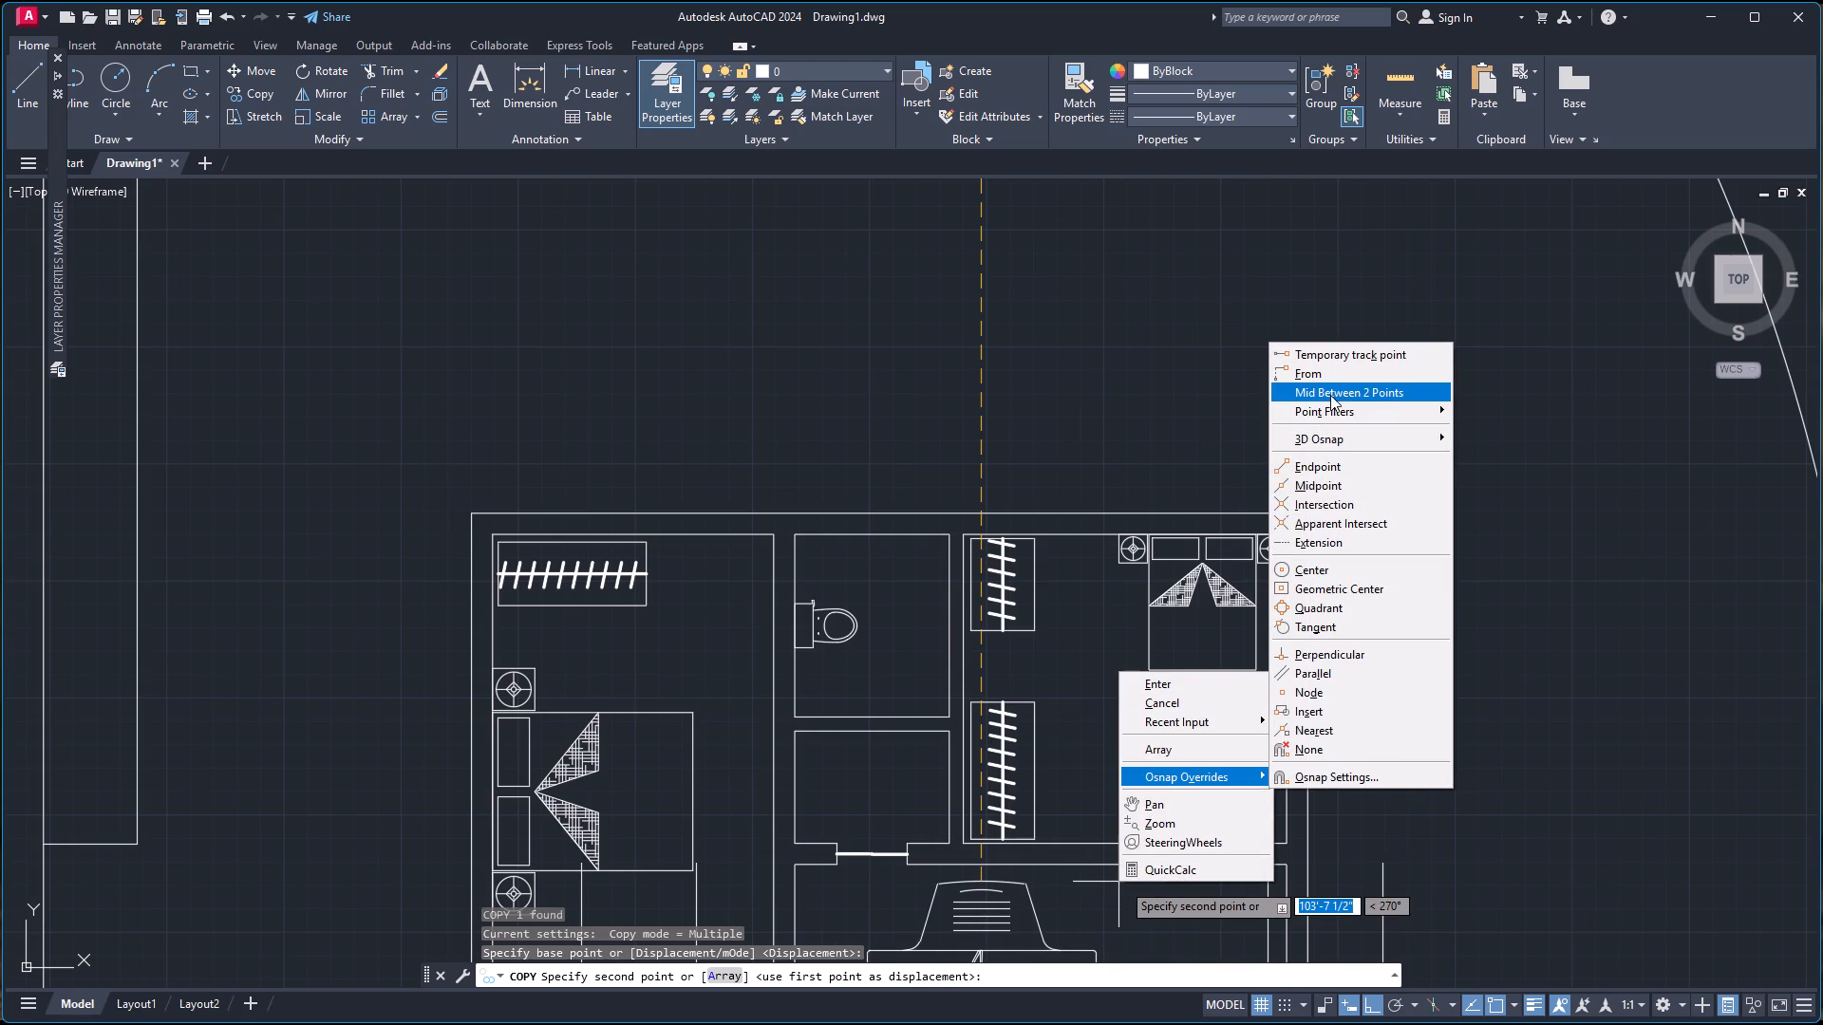
click(1330, 395)
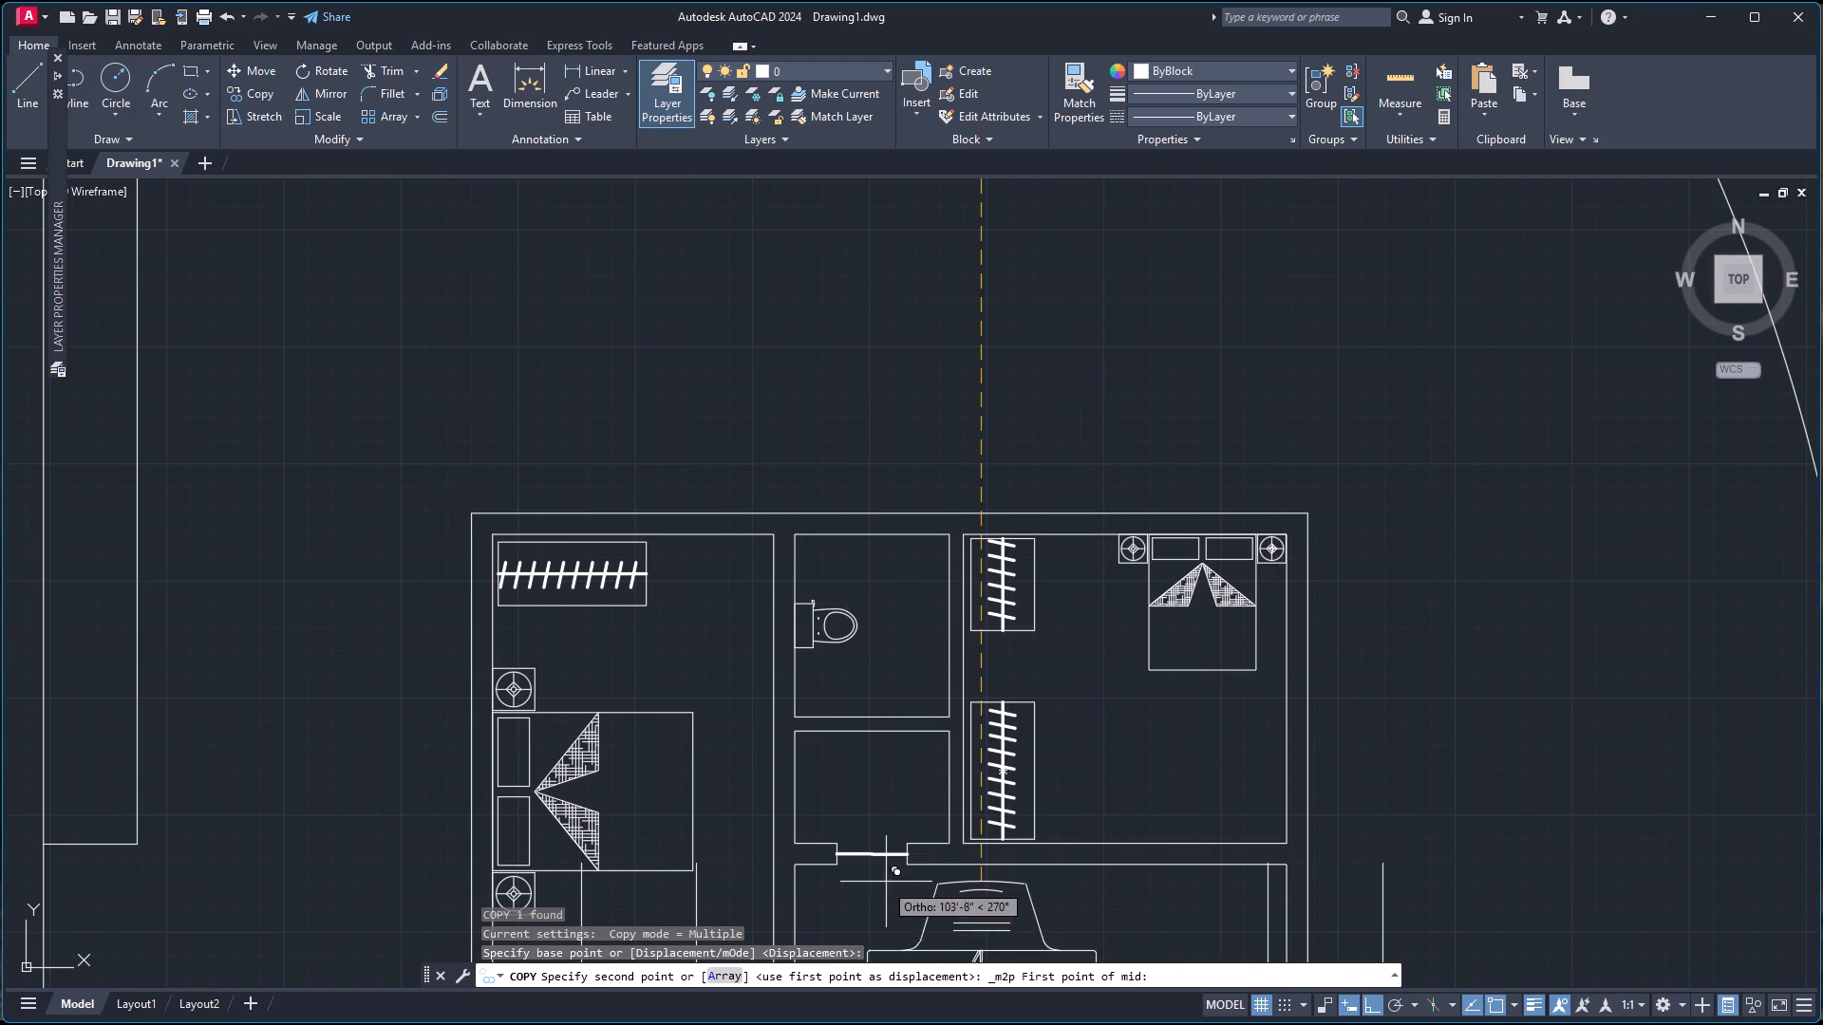
click(904, 867)
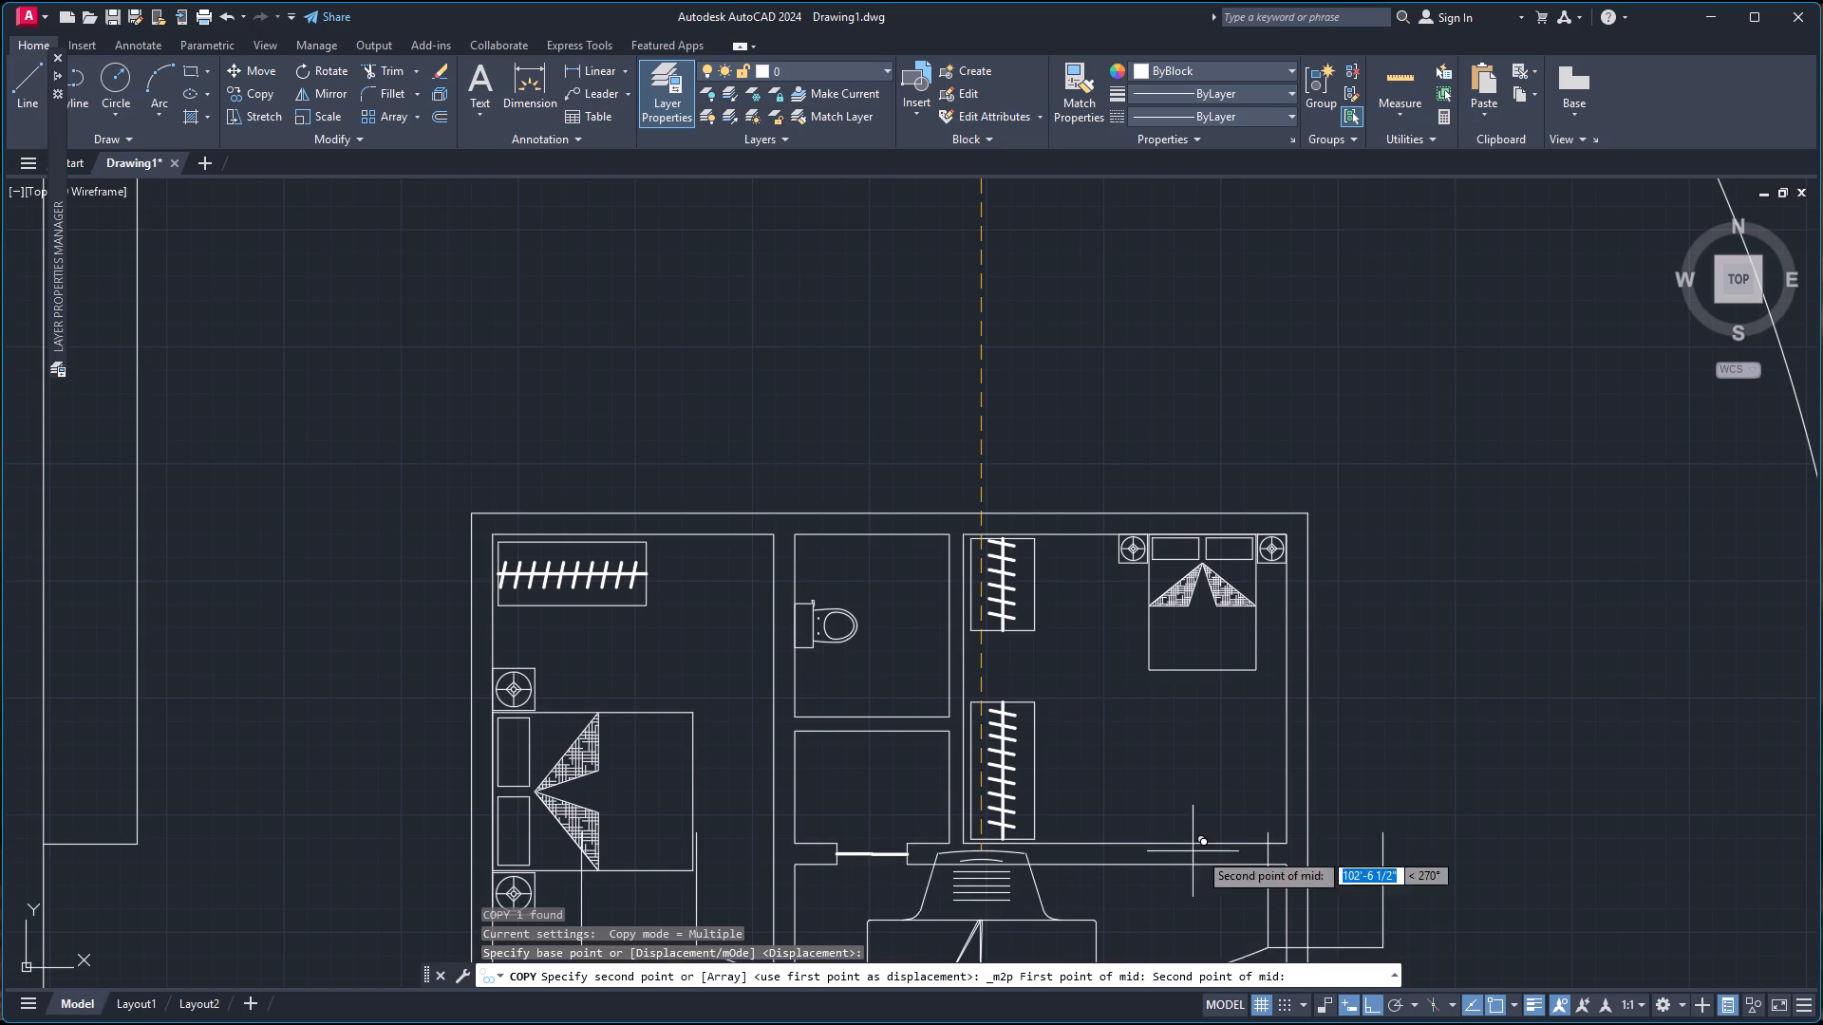
click(1284, 867)
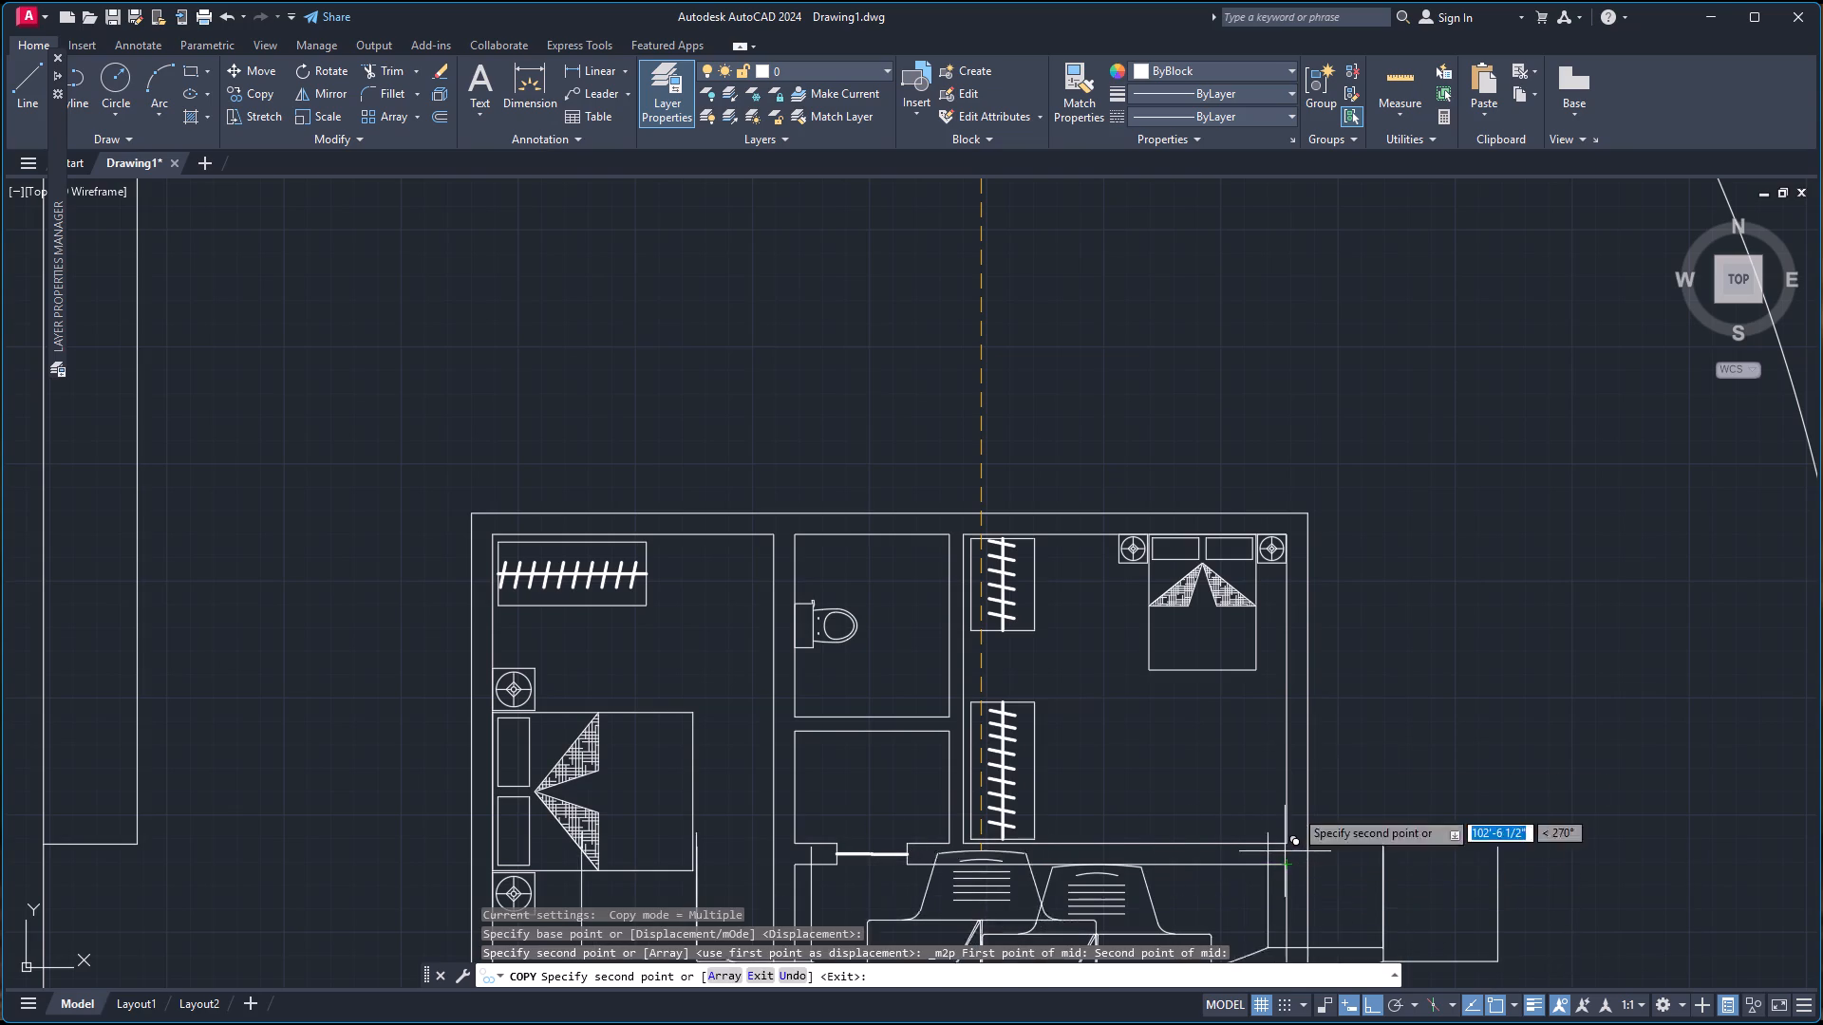
key(Escape)
Scale down the copied TV unit about its back midpoint so it fits along the living room's north wall.
scroll(1357, 737, down, 1)
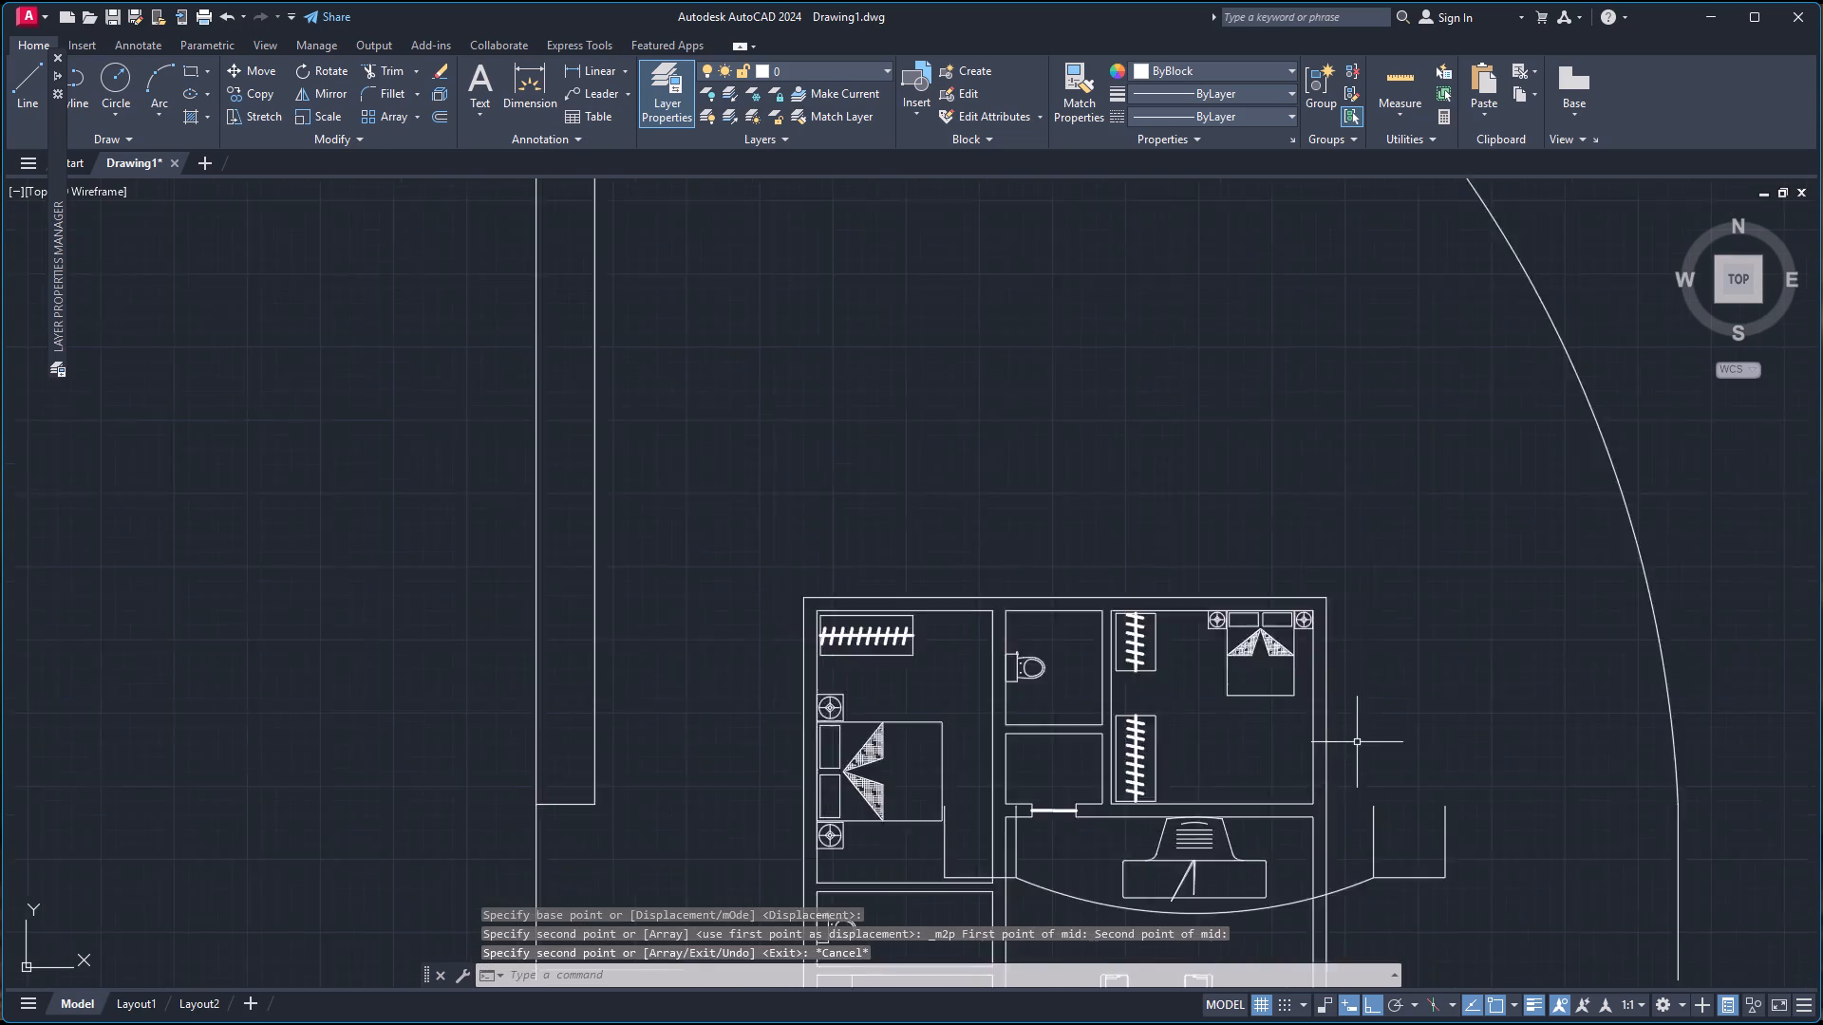
scroll(1357, 743, down, 3)
scroll(1326, 864, up, 3)
scroll(1207, 589, up, 1)
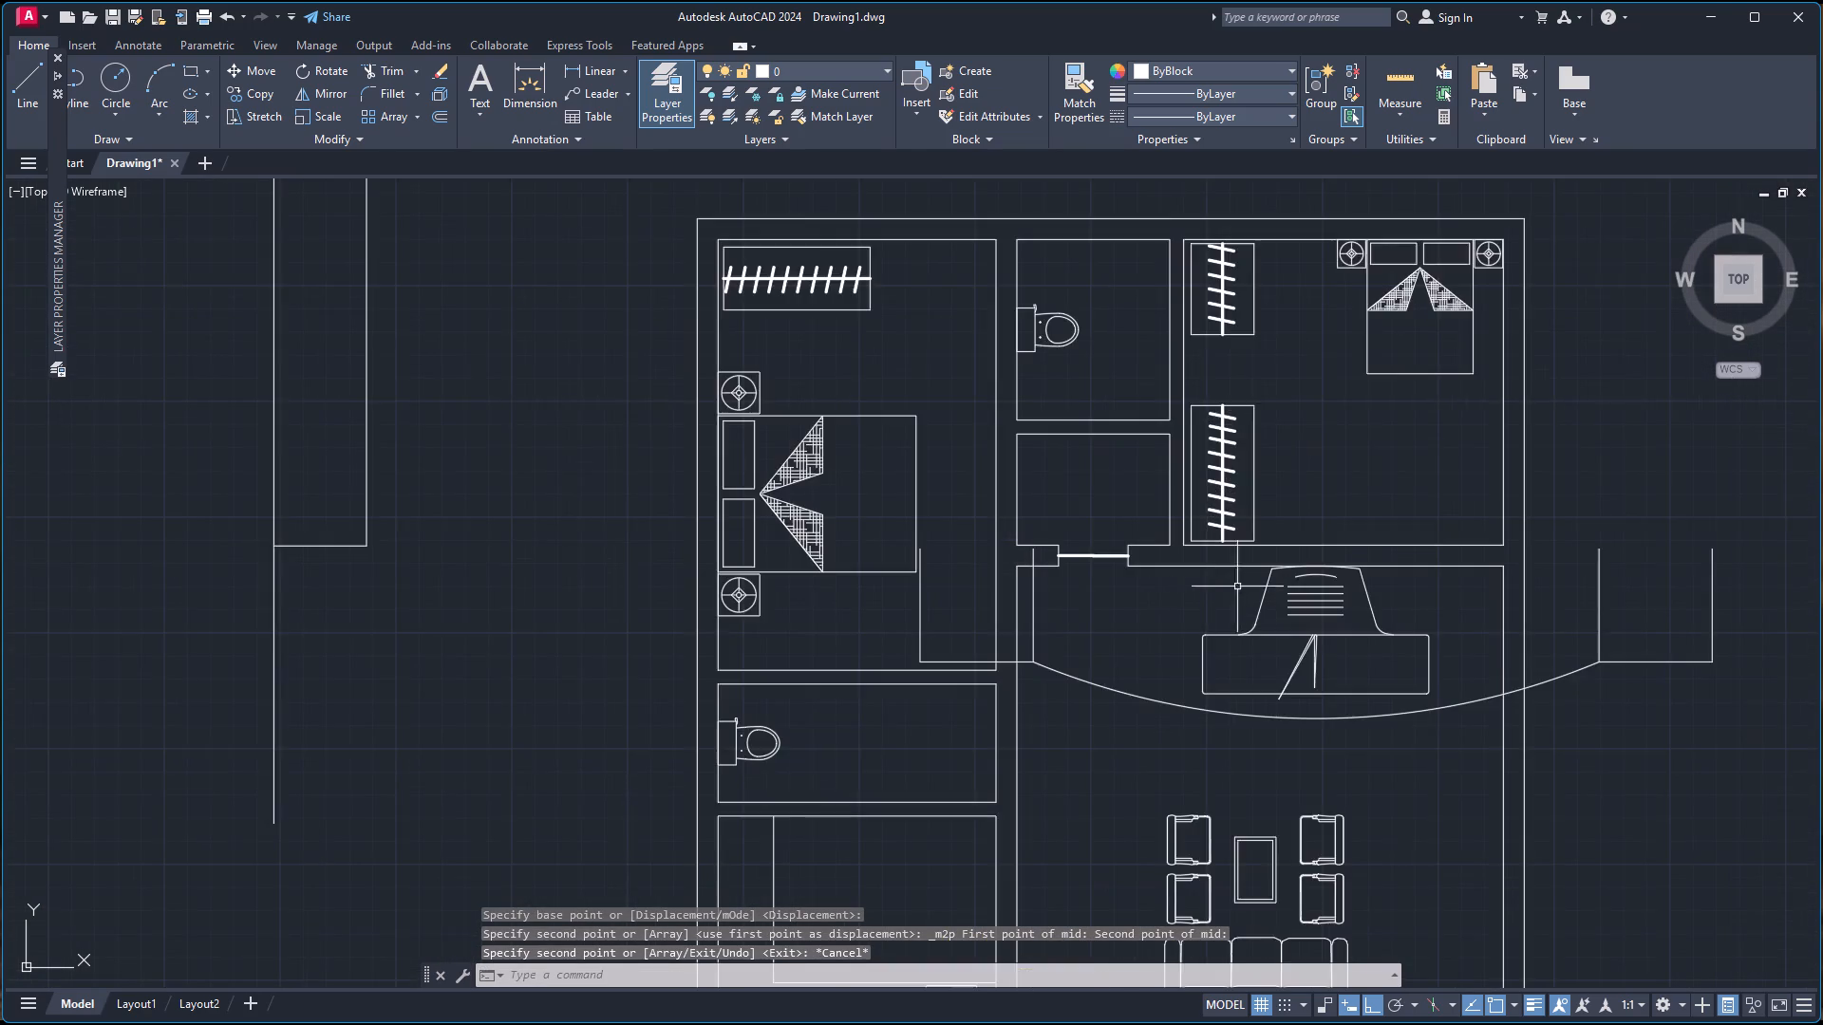
scroll(1306, 578, up, 2)
click(1326, 569)
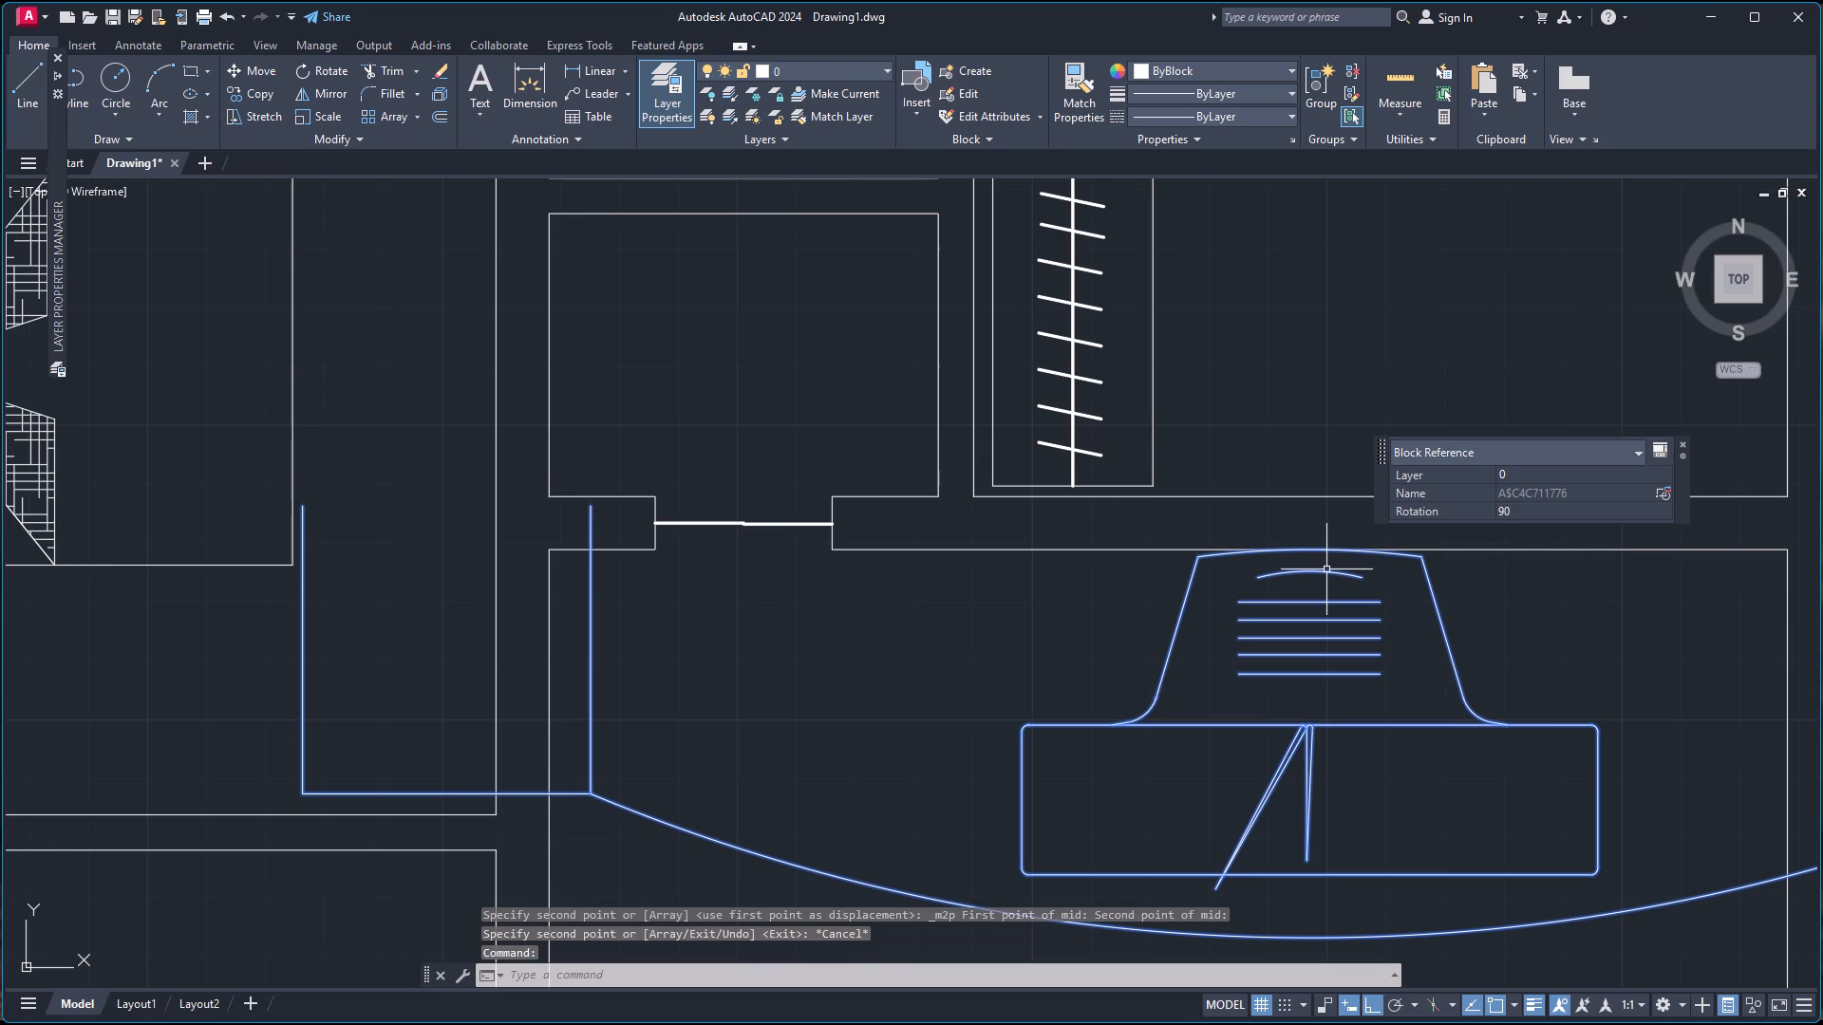
text(sc)
key(Return)
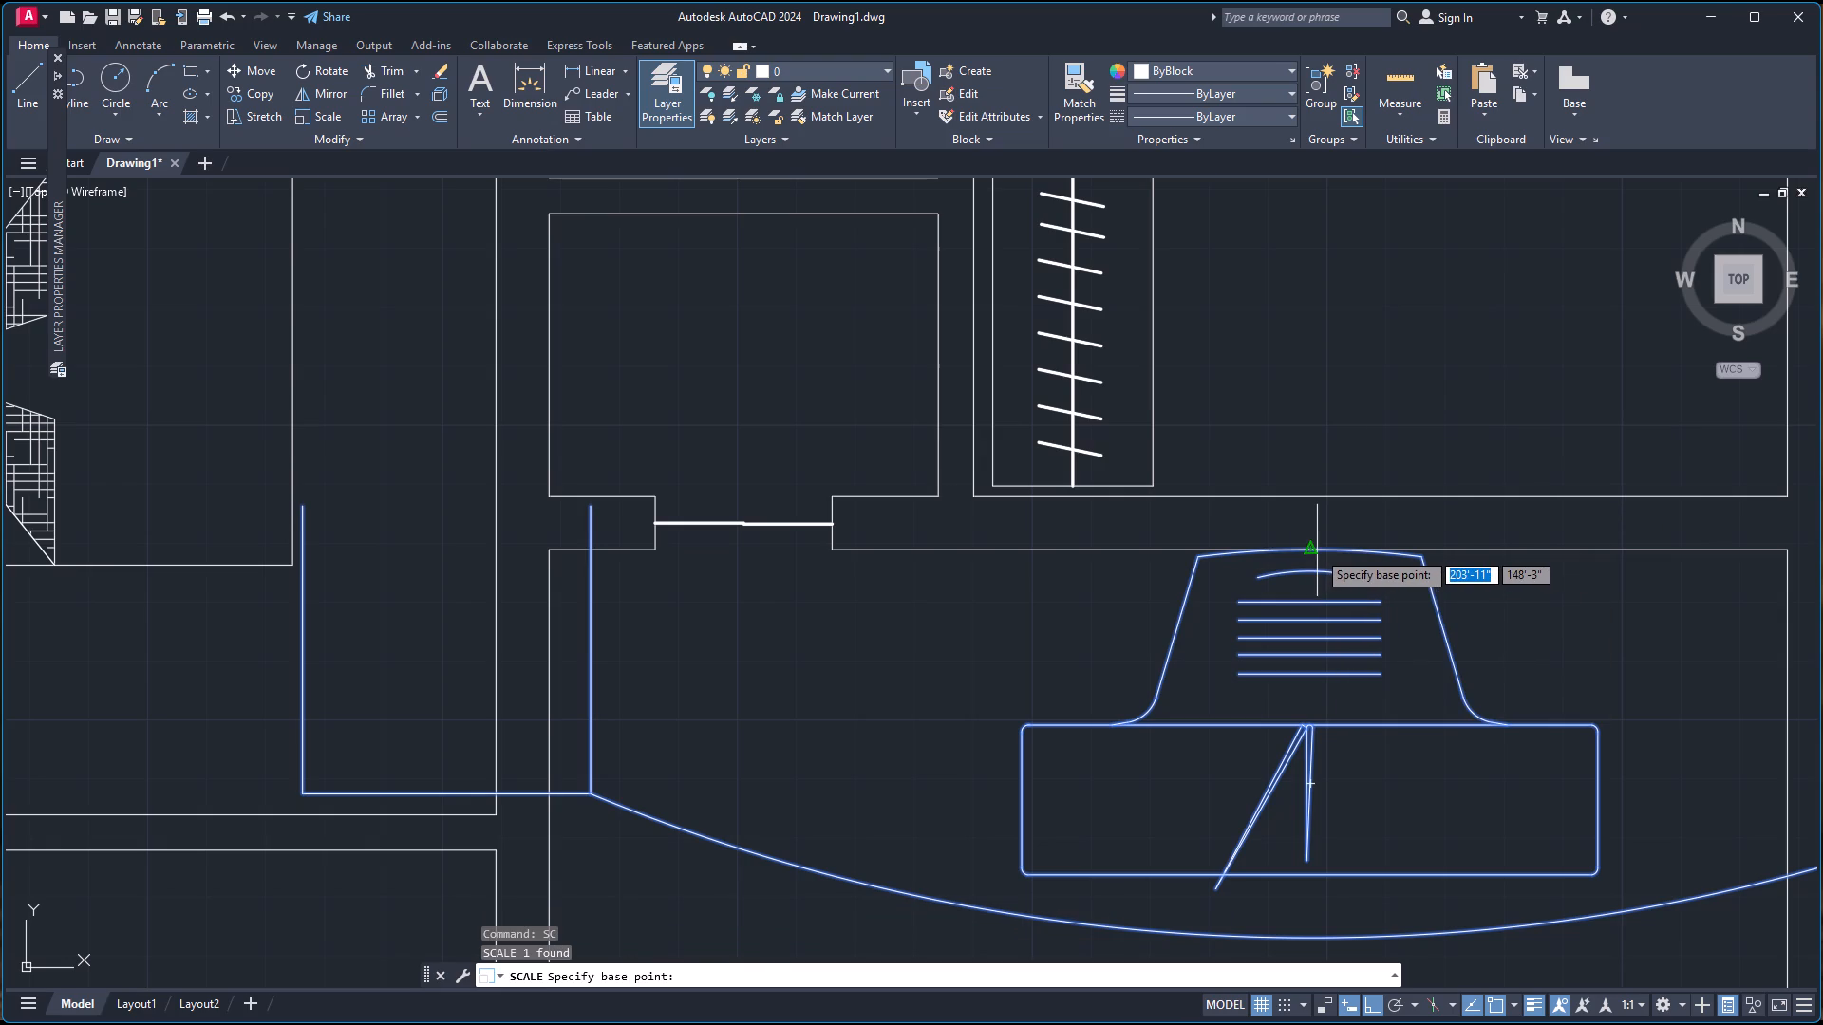
click(1314, 550)
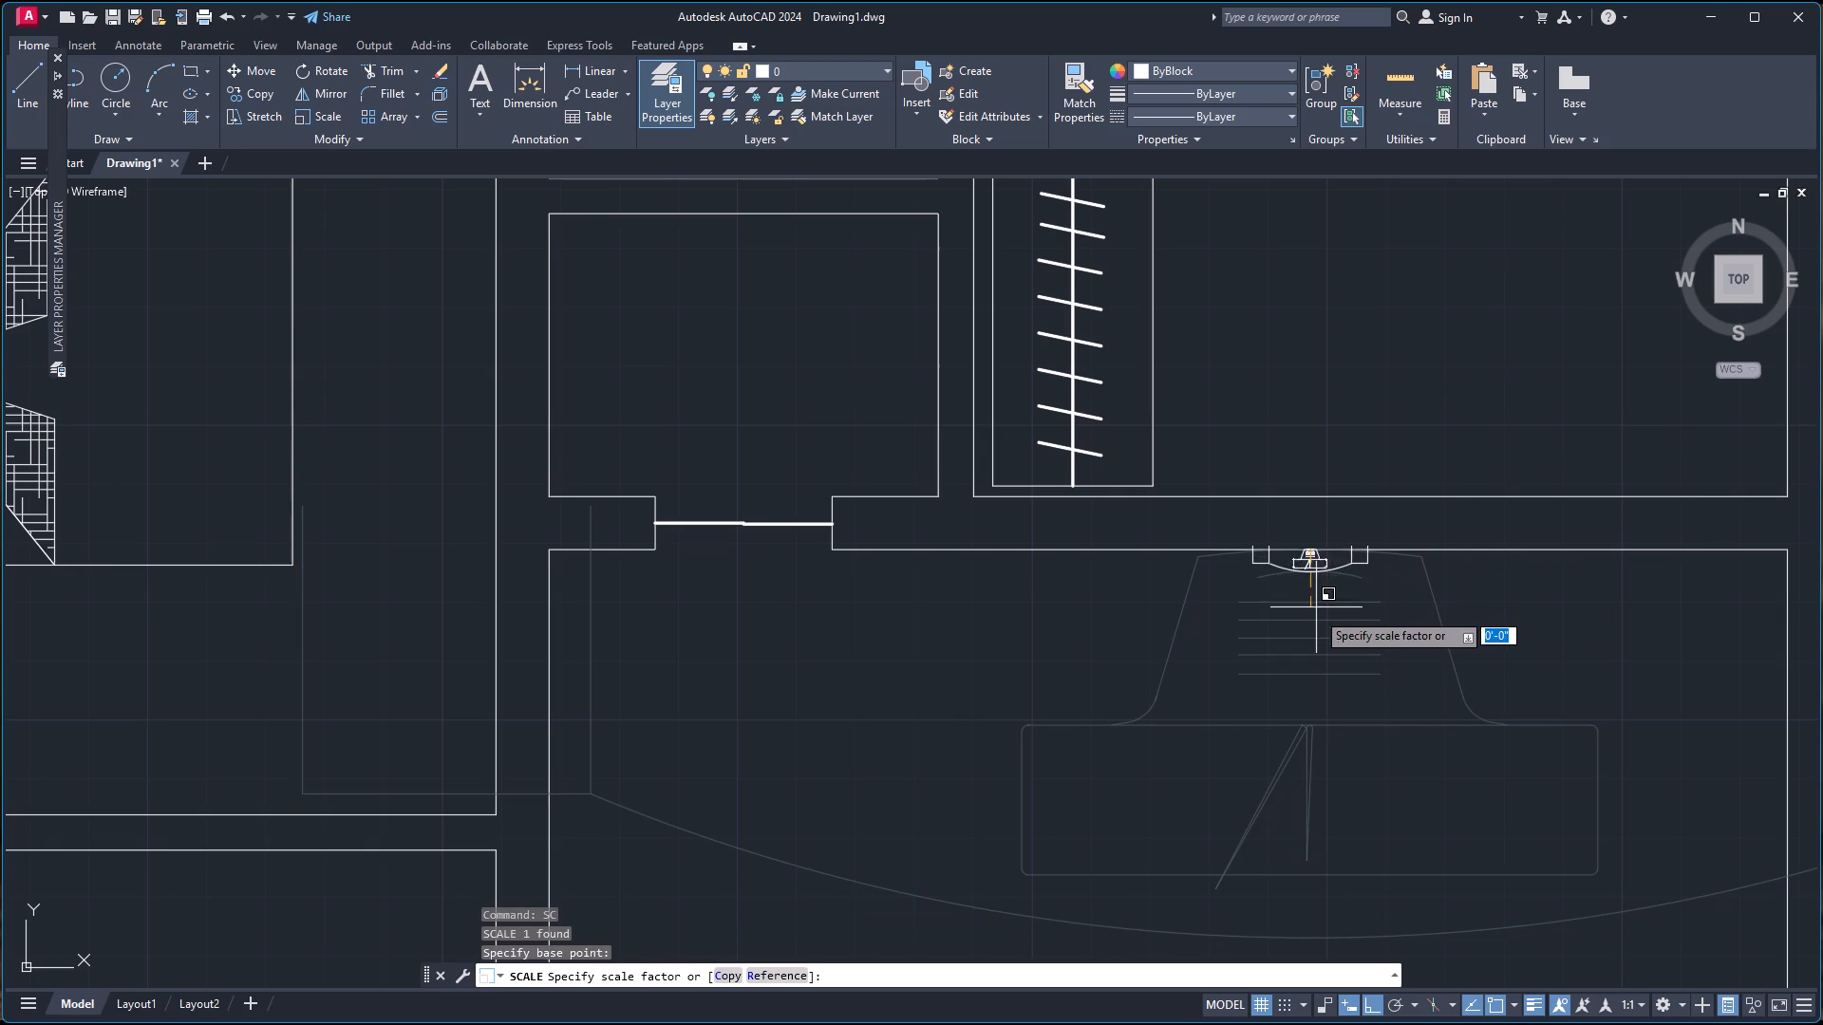
click(1329, 777)
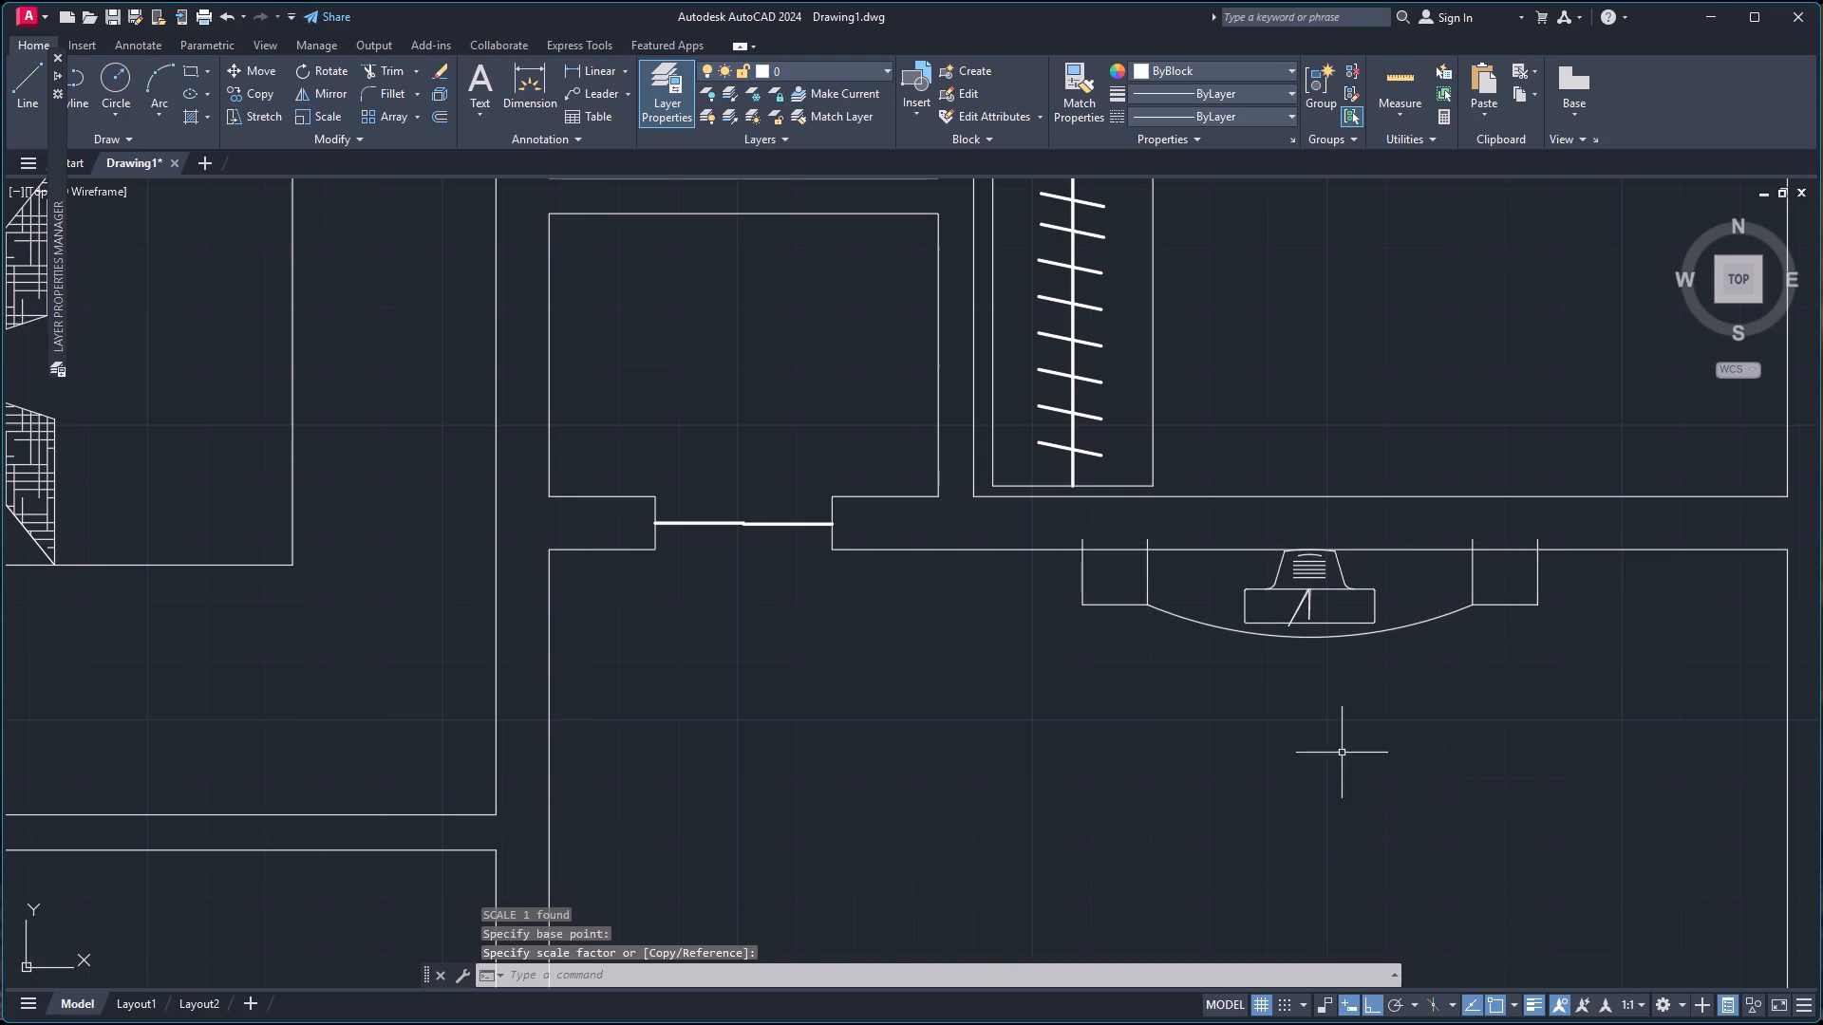
Move the TV unit by its northwest back corner onto the living room's north wall line, slightly east of the door opening.
scroll(1369, 692, down, 3)
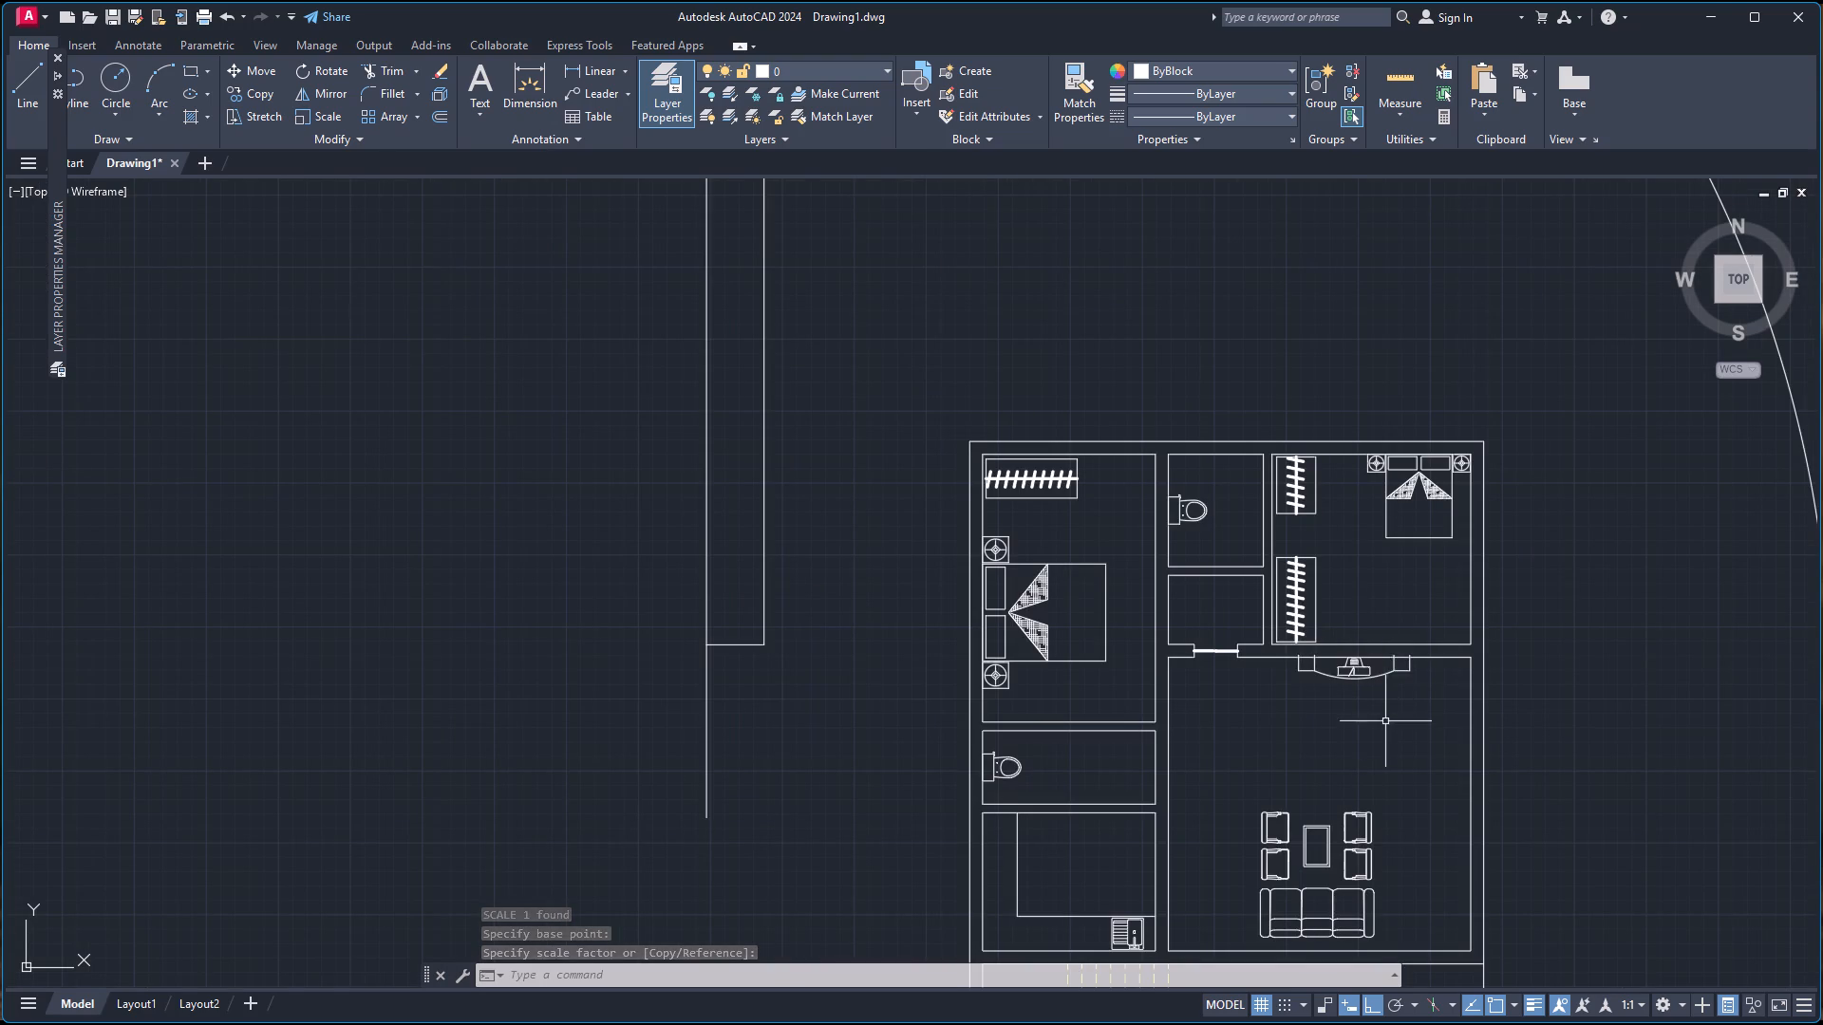
scroll(1384, 734, down, 1)
scroll(1381, 695, up, 3)
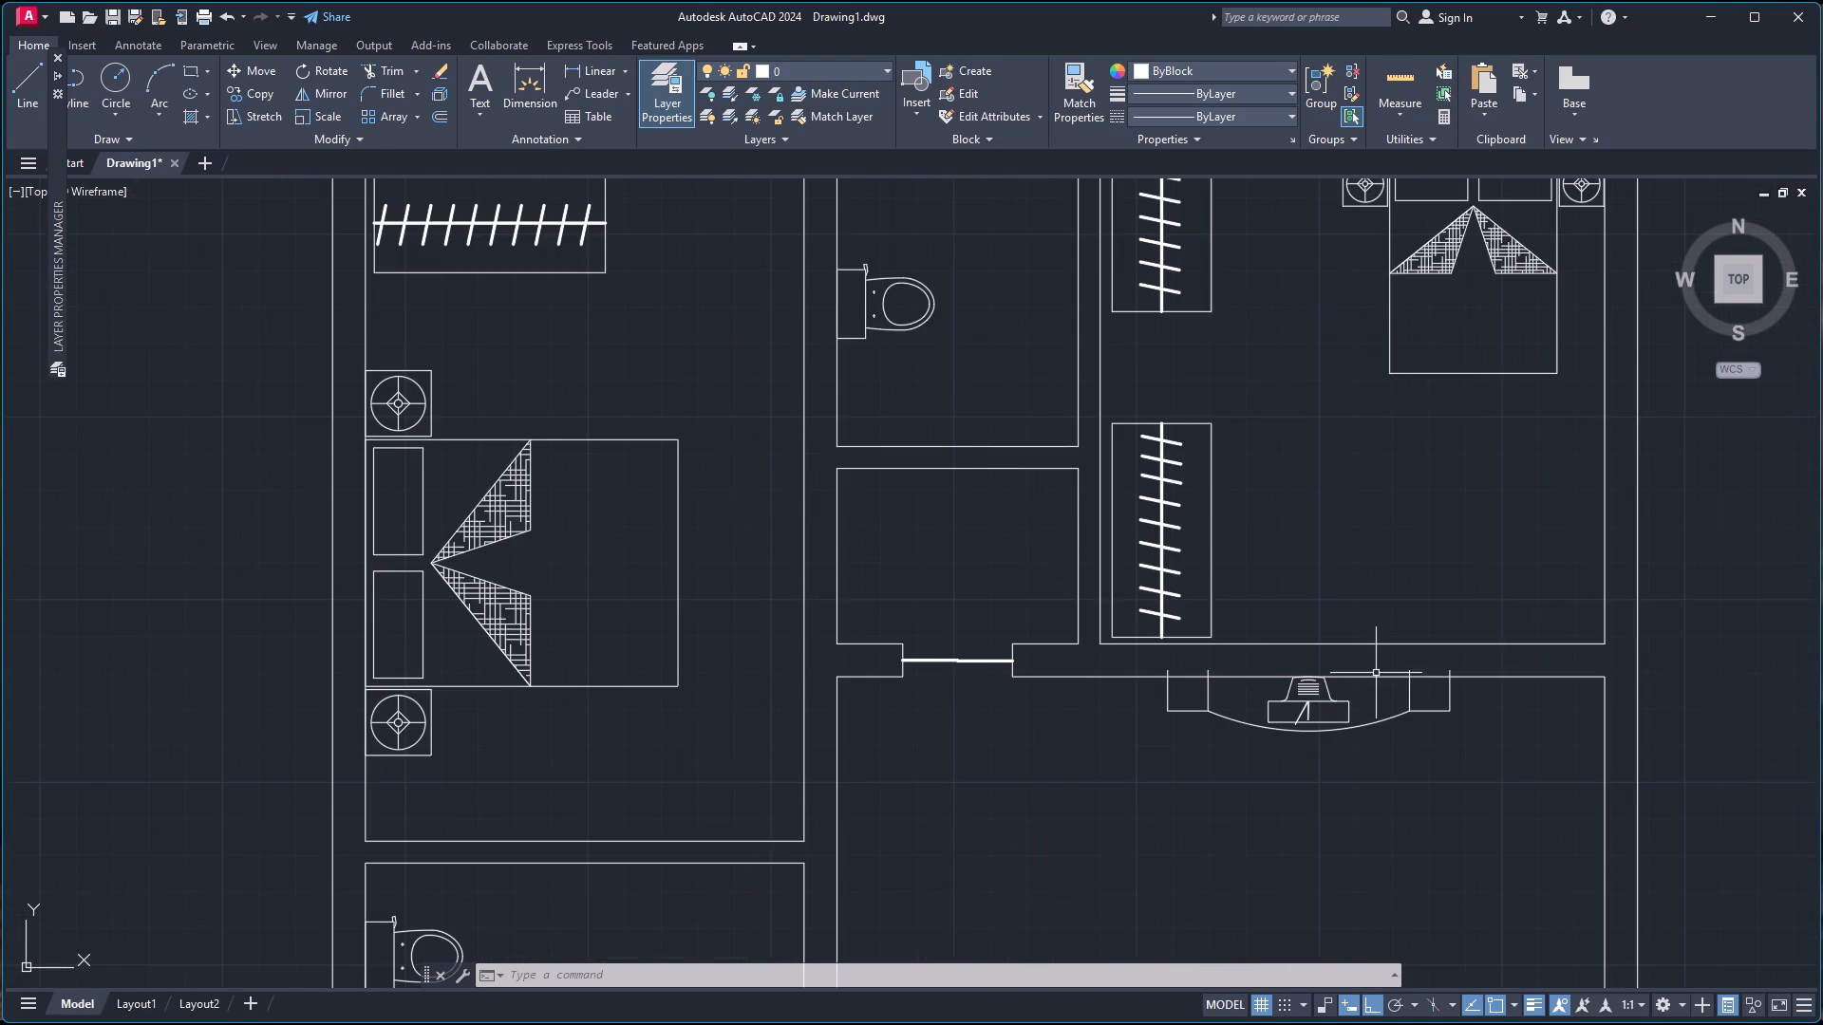
scroll(1369, 674, up, 1)
click(1275, 717)
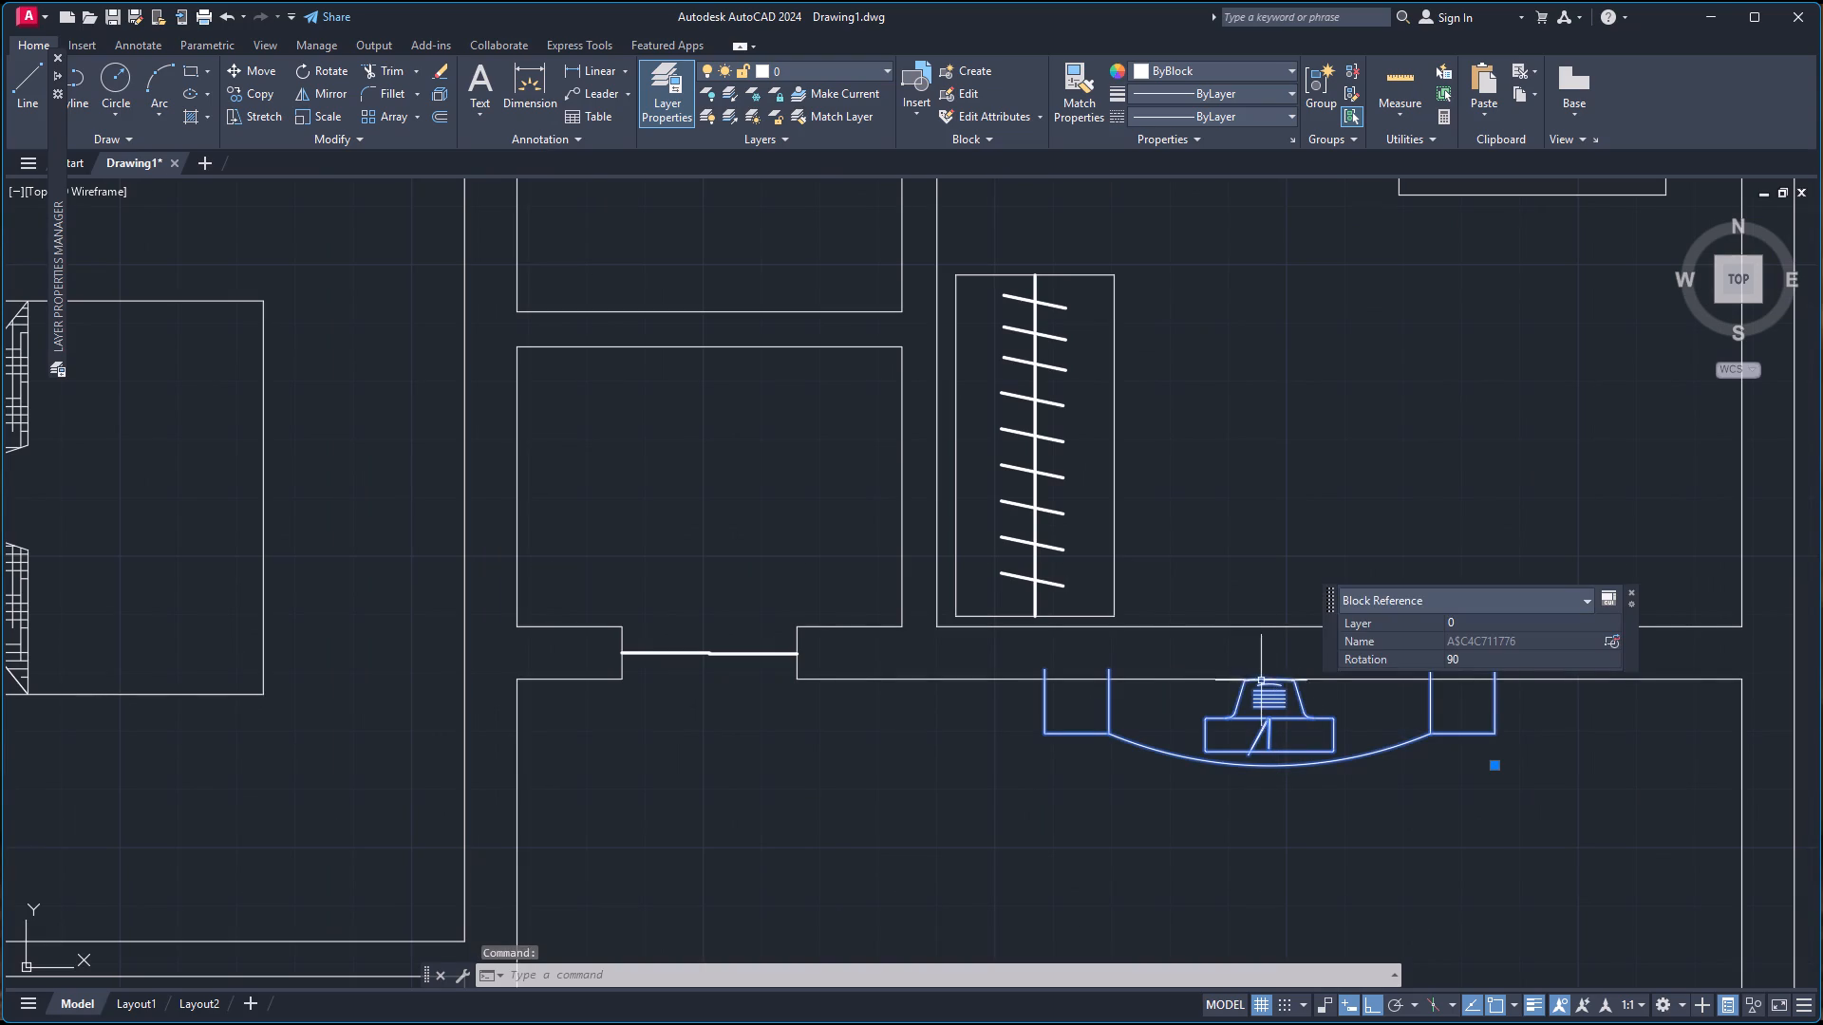
key(m)
key(Return)
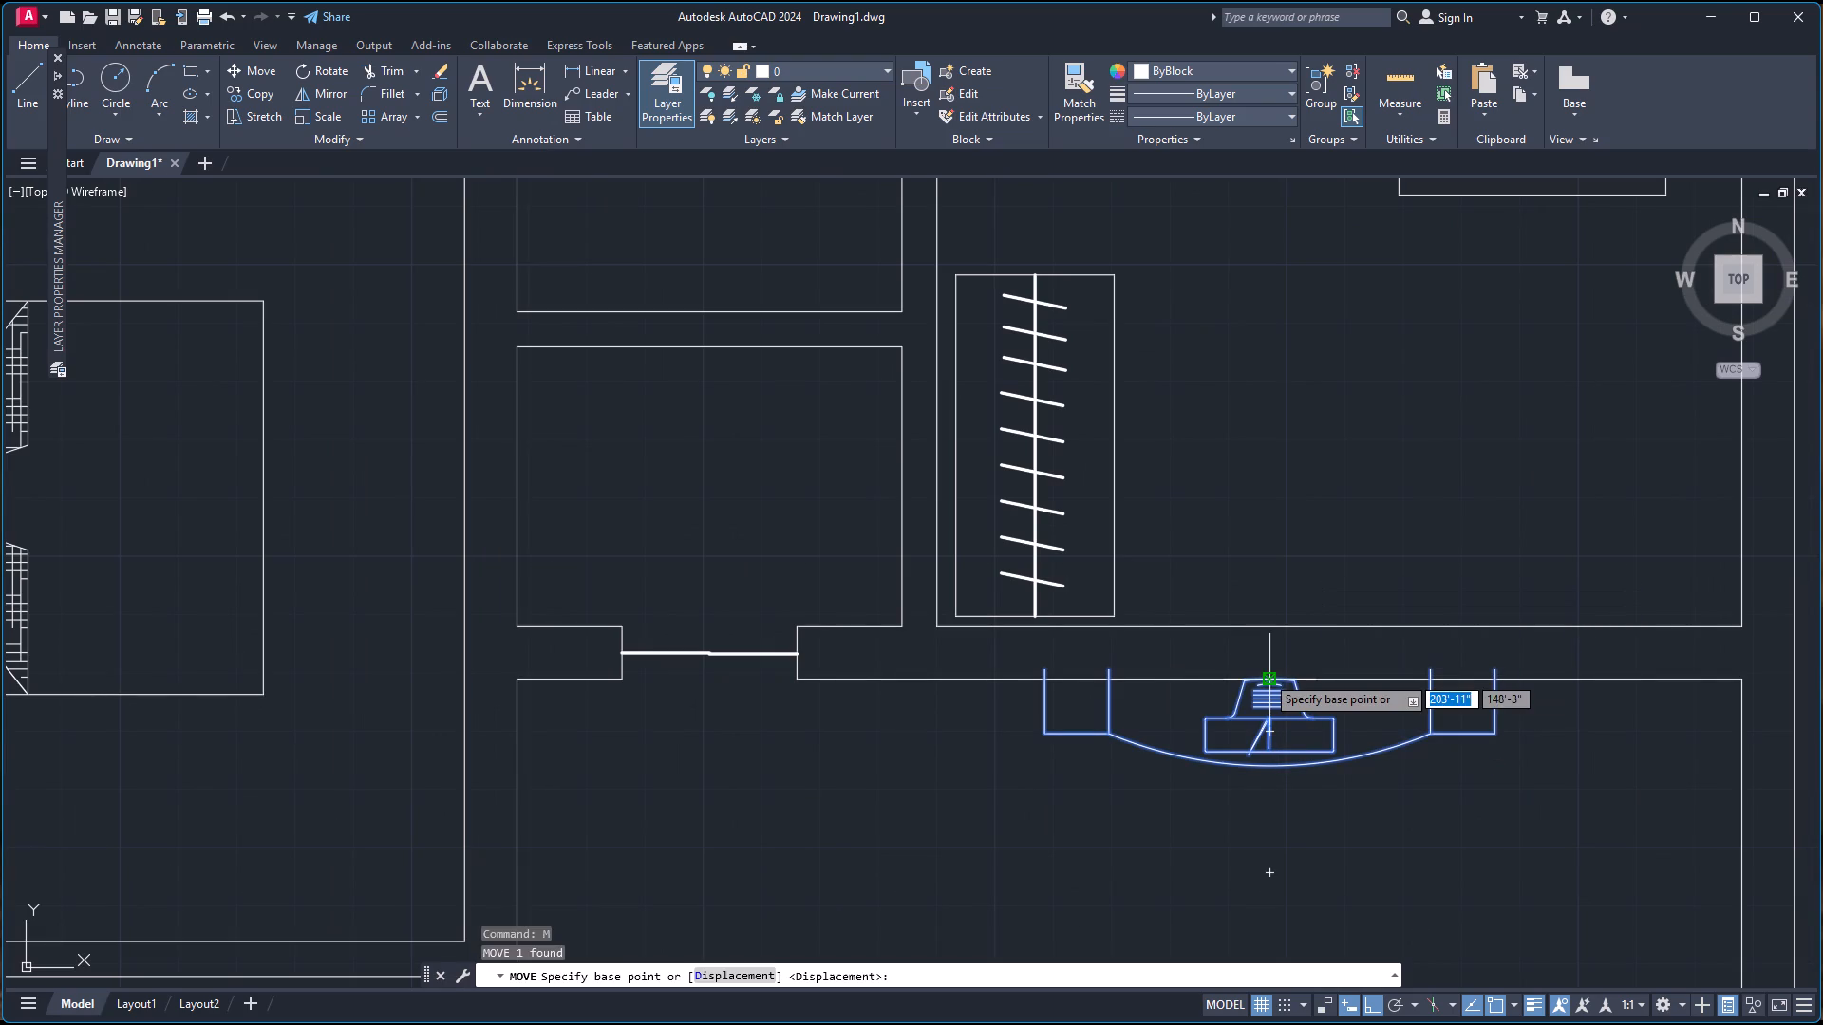
click(1042, 667)
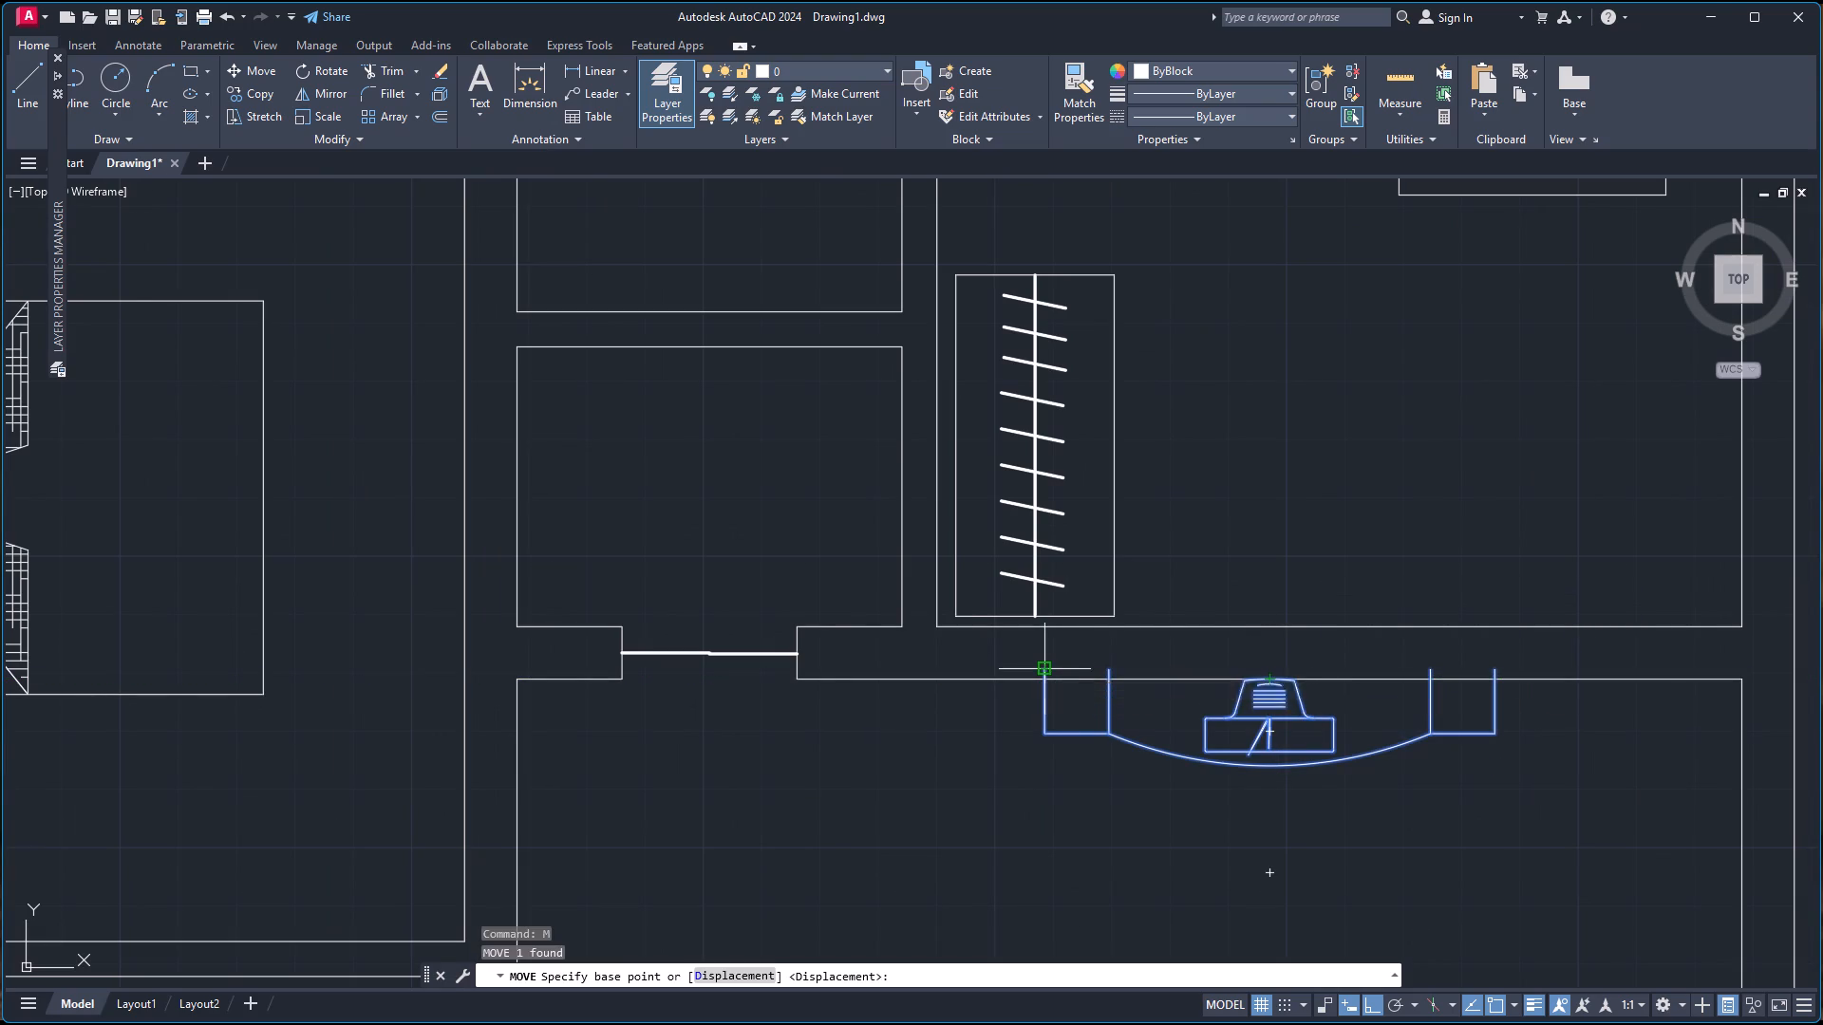
scroll(1044, 721, down, 4)
scroll(1044, 721, up, 3)
scroll(988, 732, down, 3)
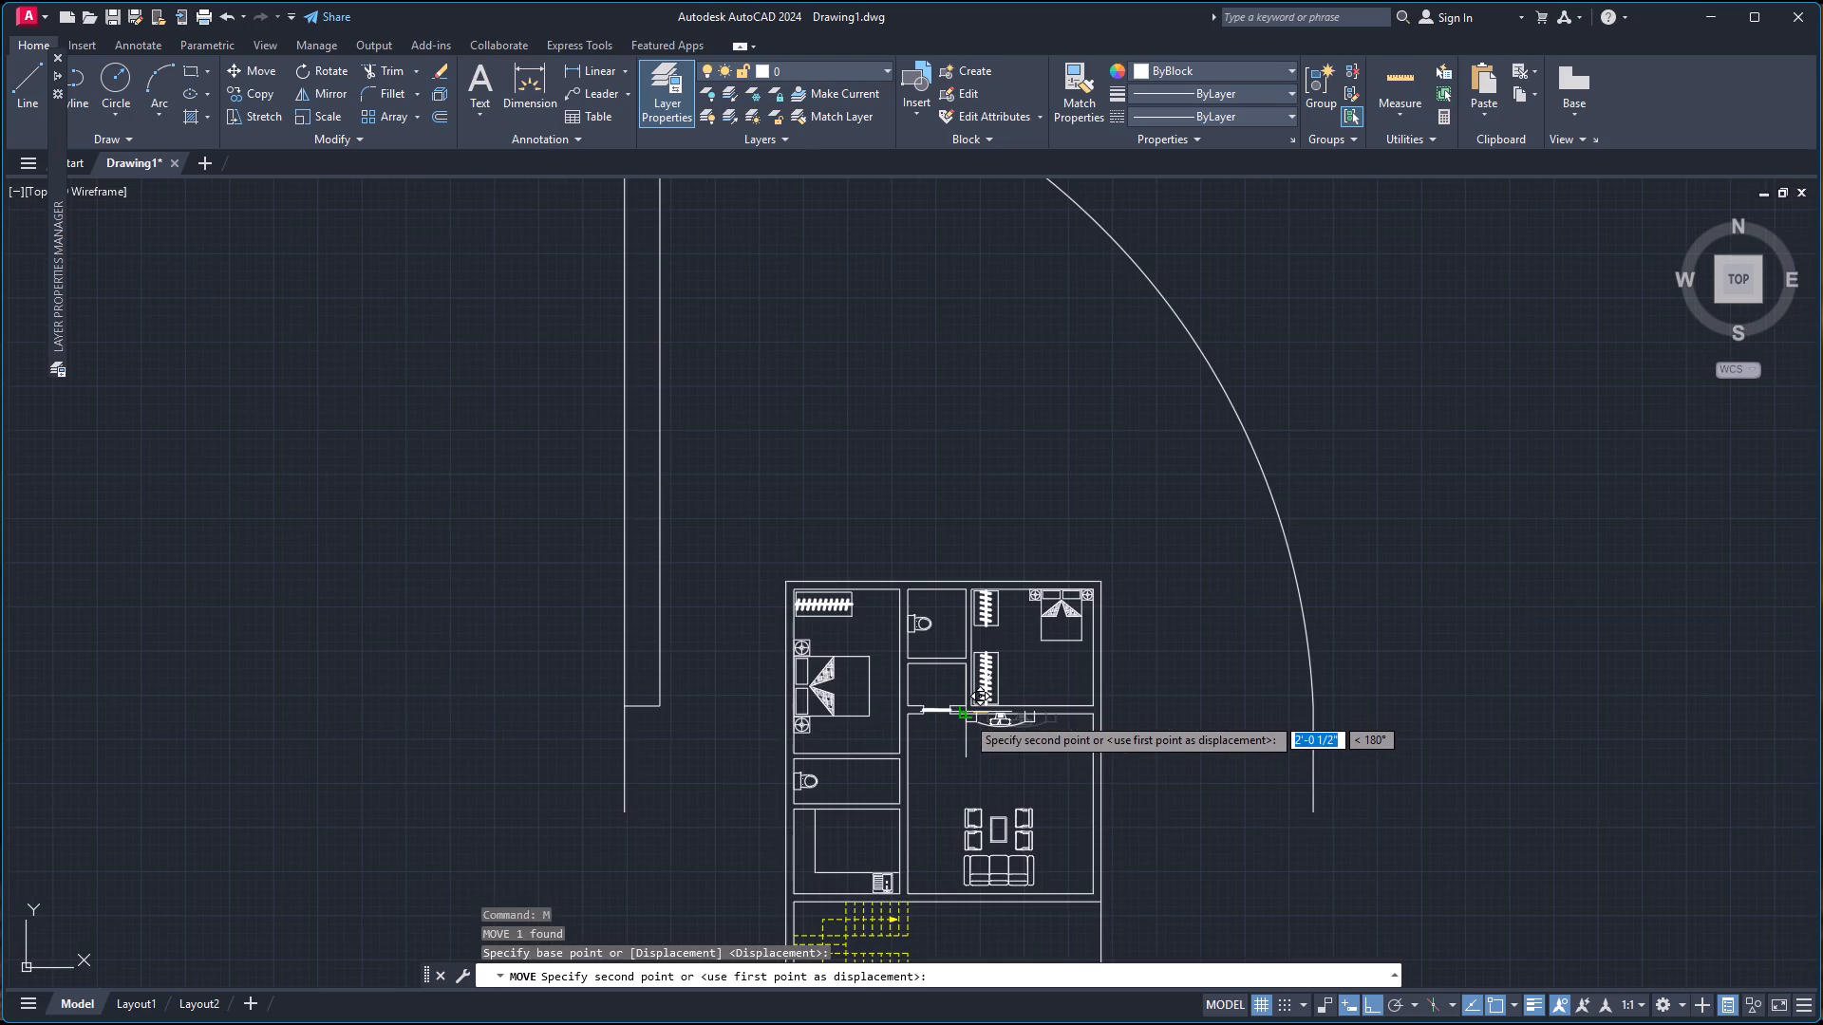
scroll(966, 716, up, 2)
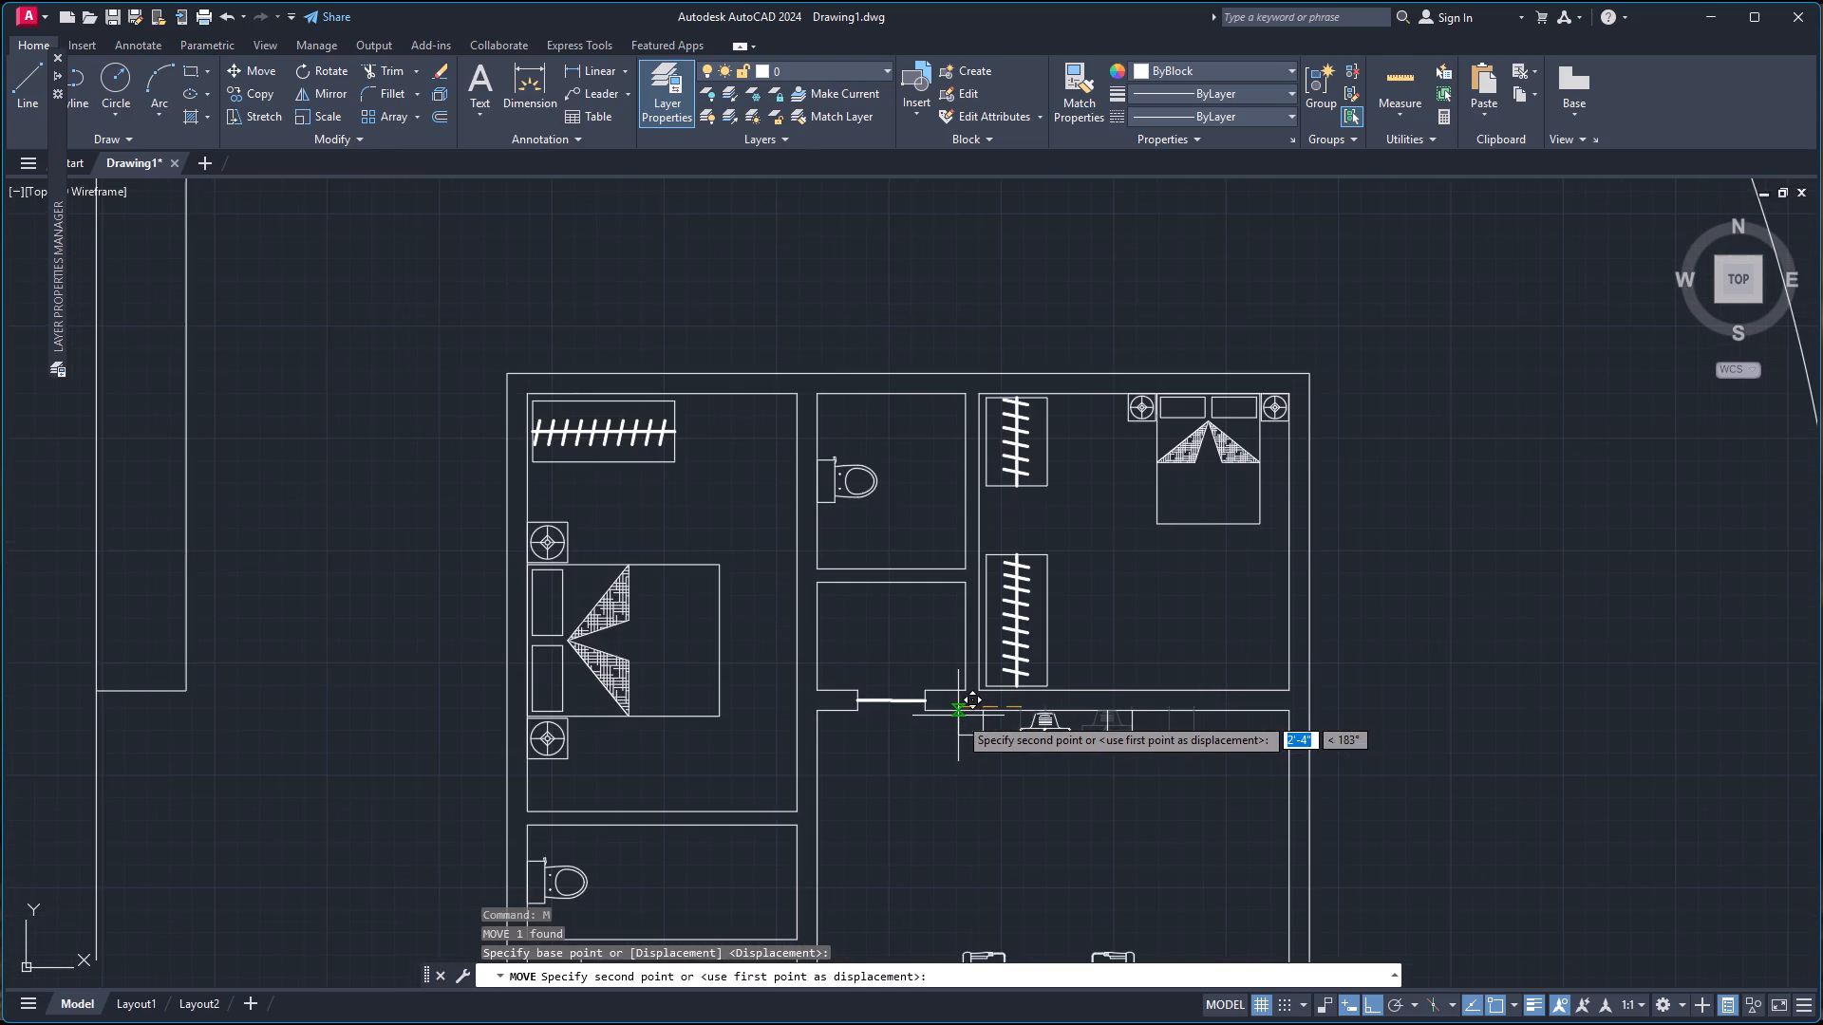
scroll(958, 716, up, 3)
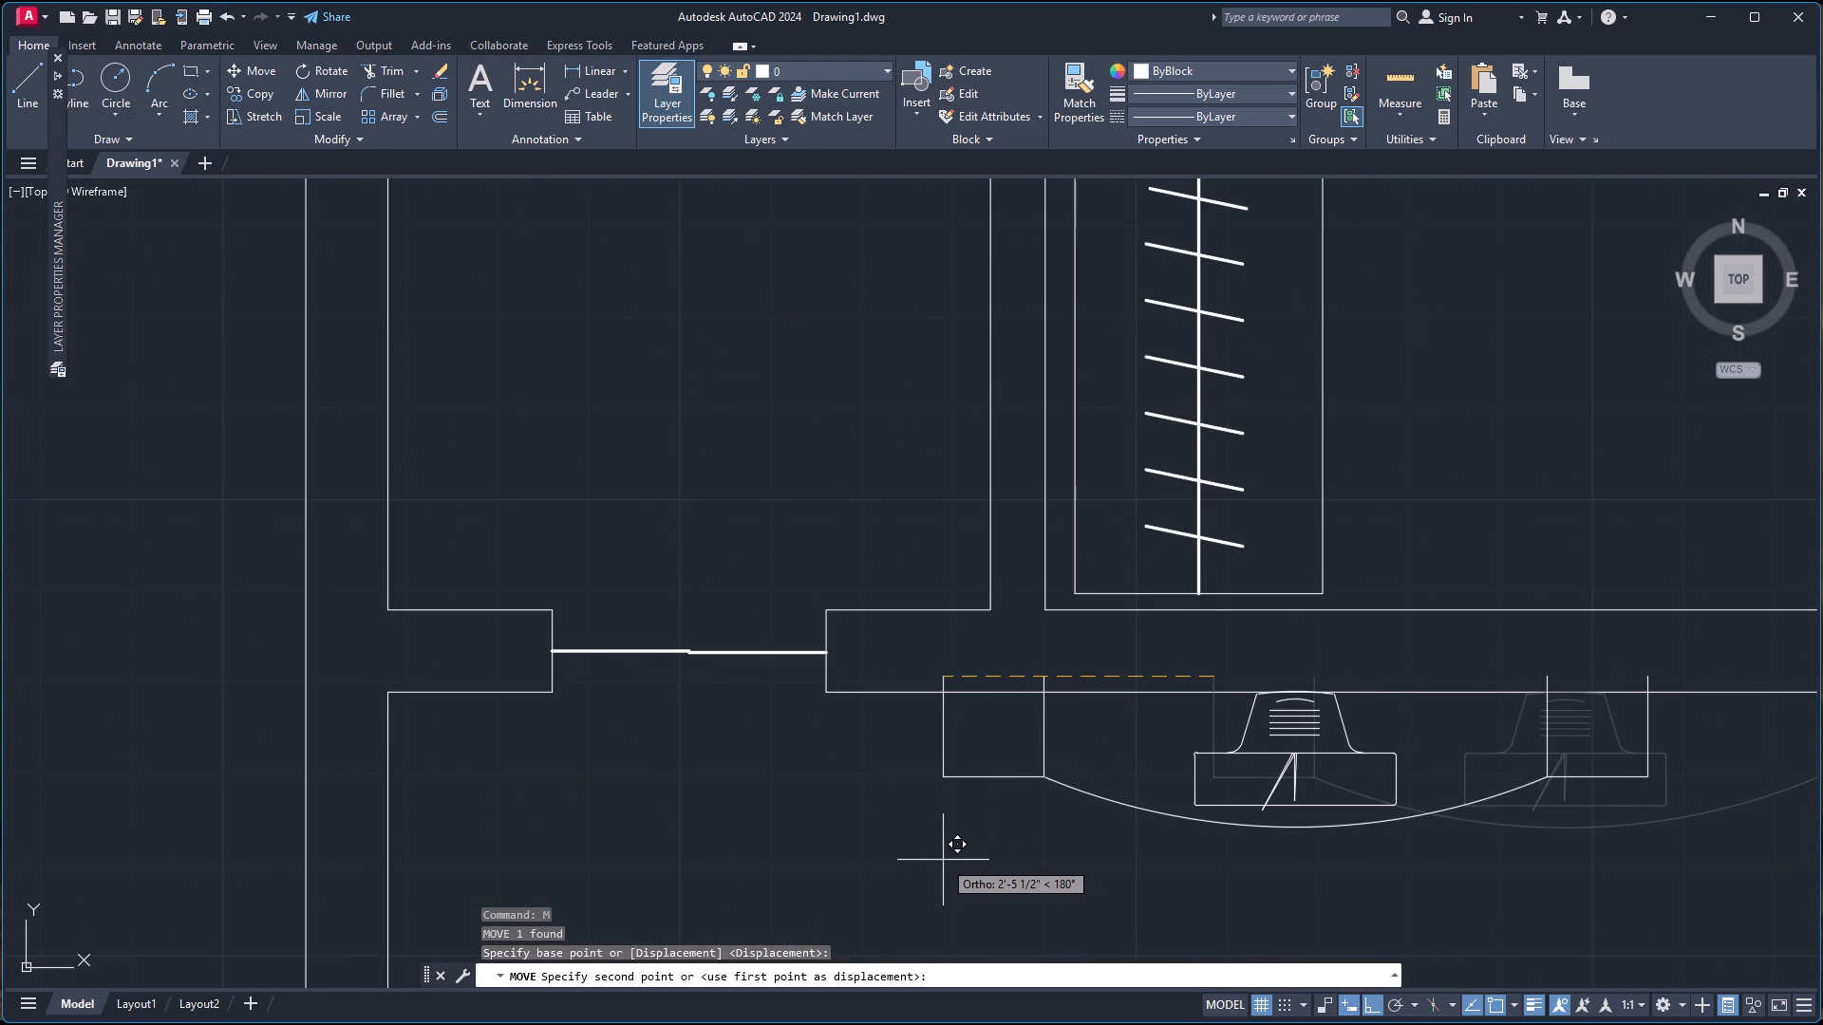
key(F8)
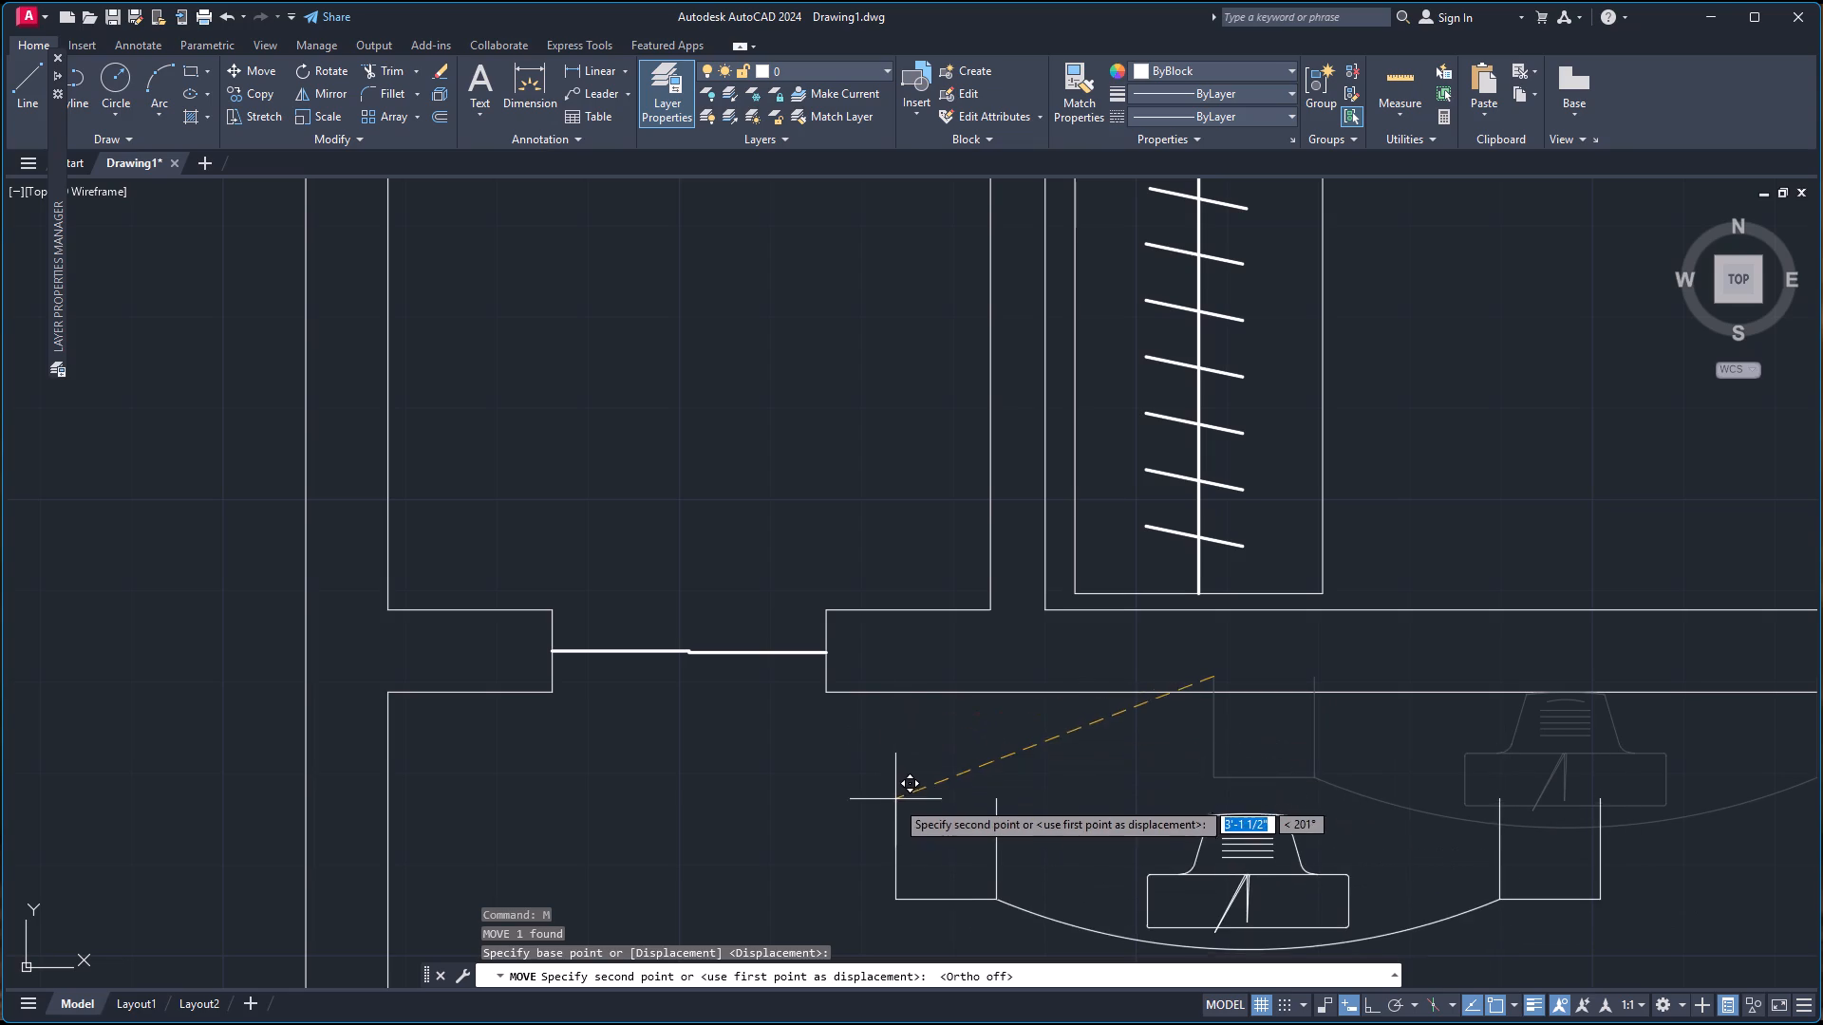
key(F8)
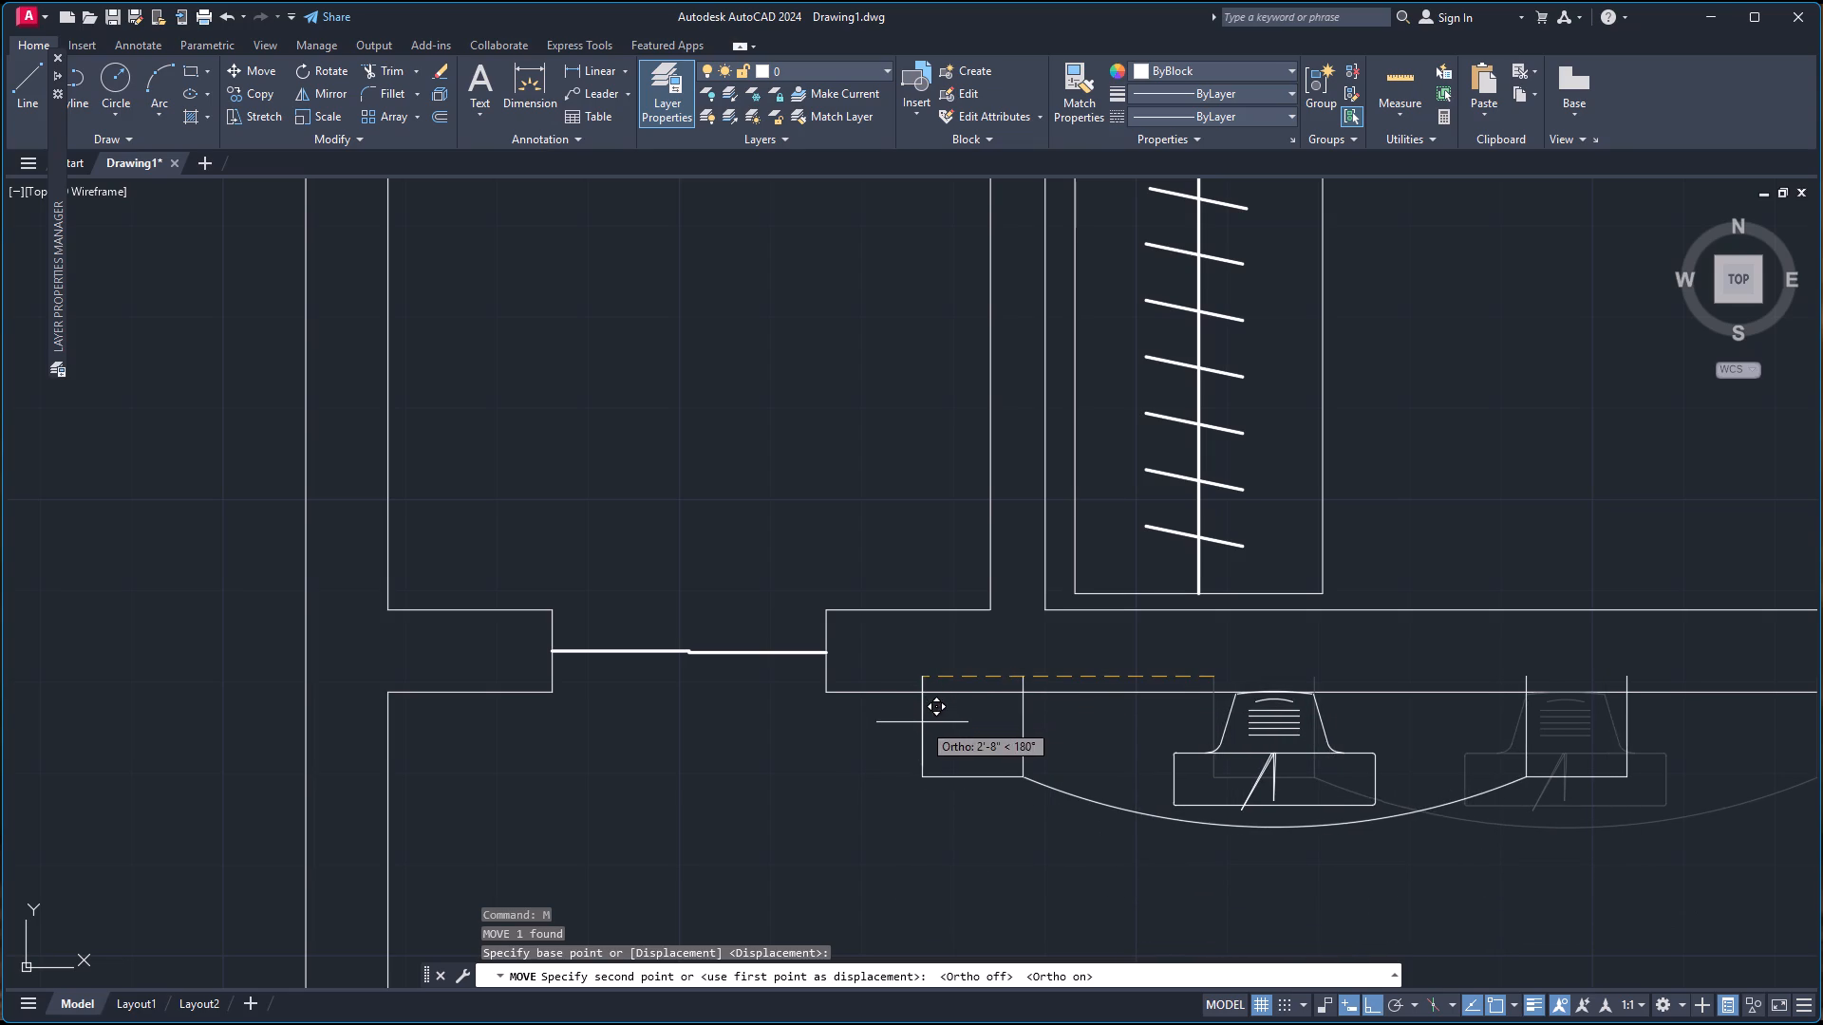
click(914, 691)
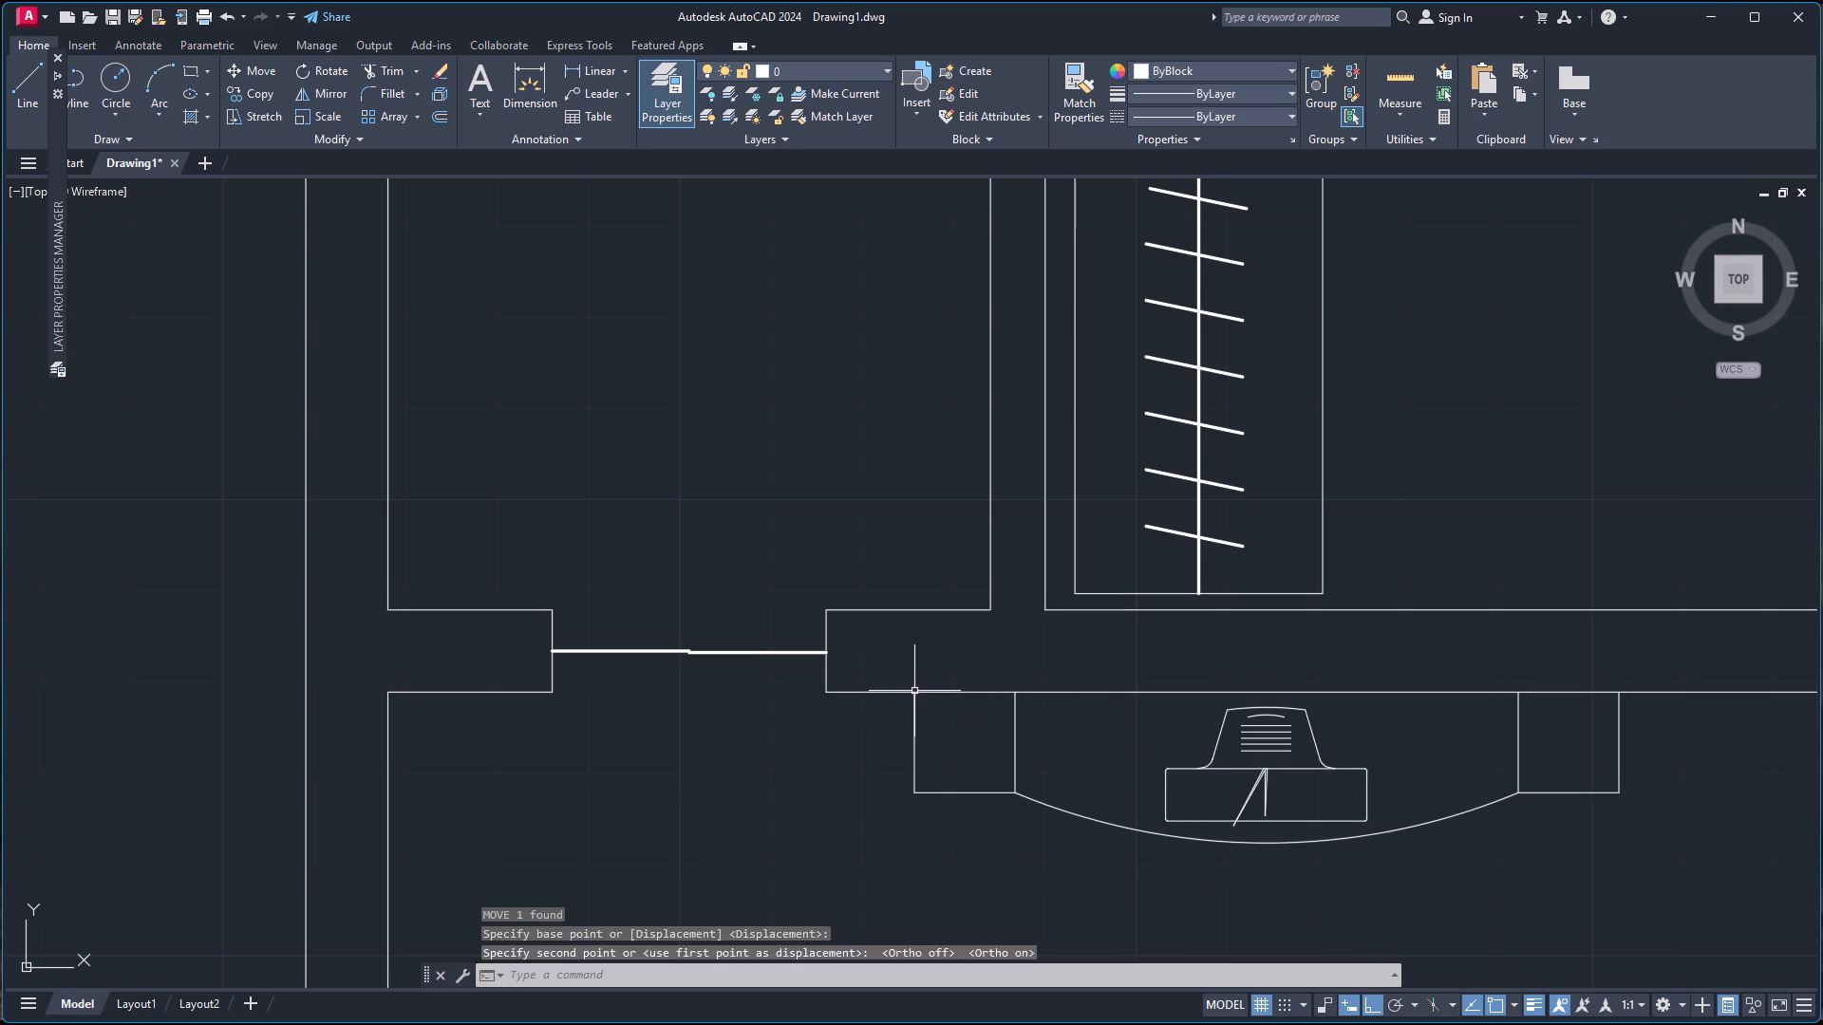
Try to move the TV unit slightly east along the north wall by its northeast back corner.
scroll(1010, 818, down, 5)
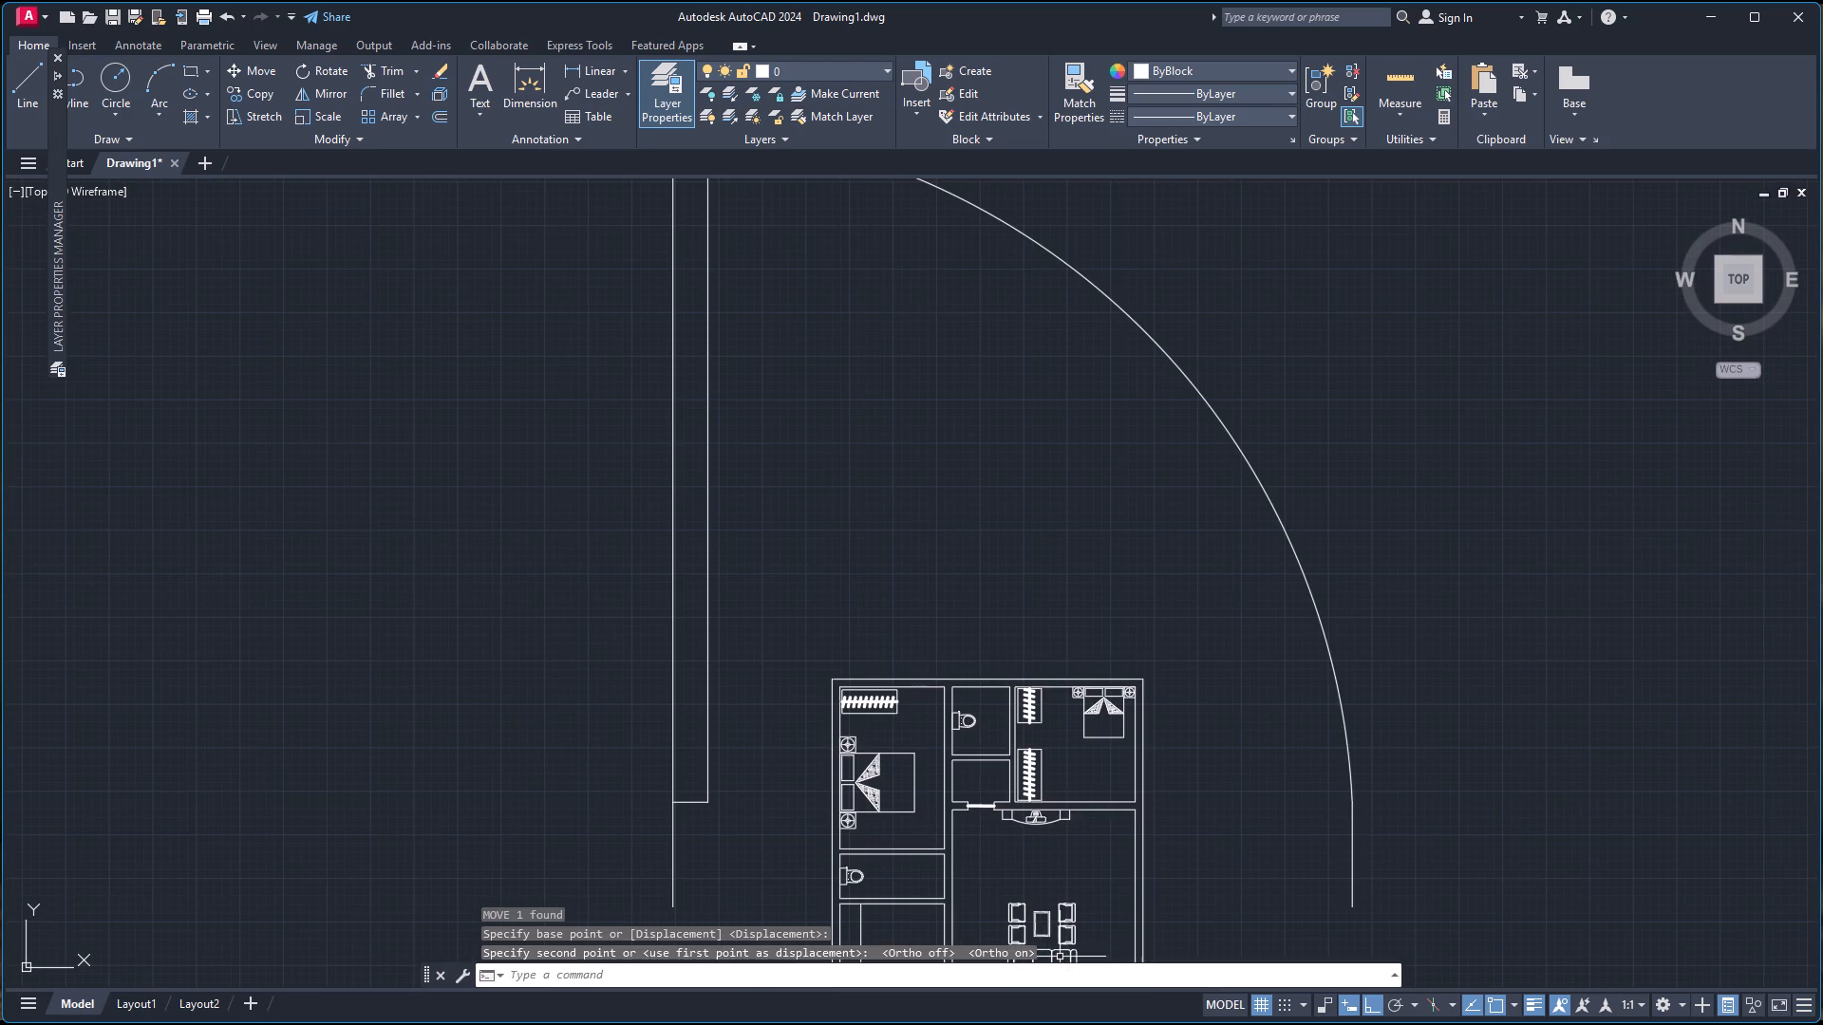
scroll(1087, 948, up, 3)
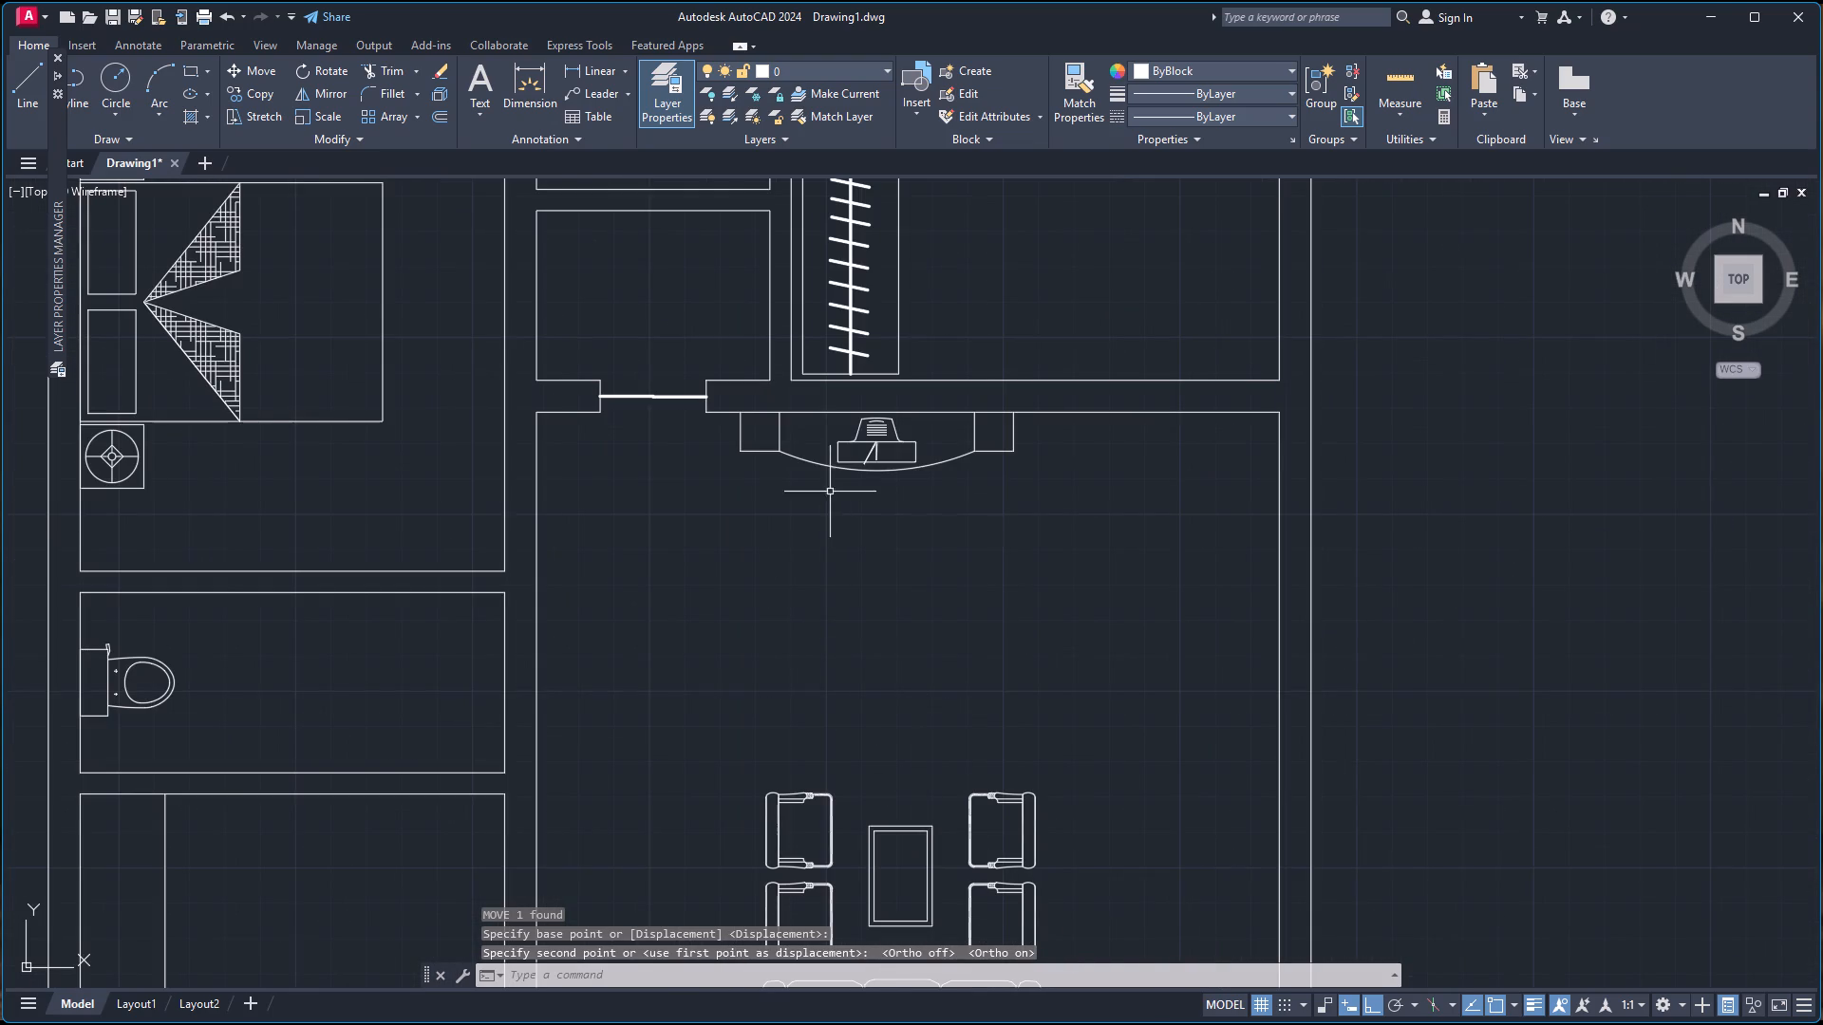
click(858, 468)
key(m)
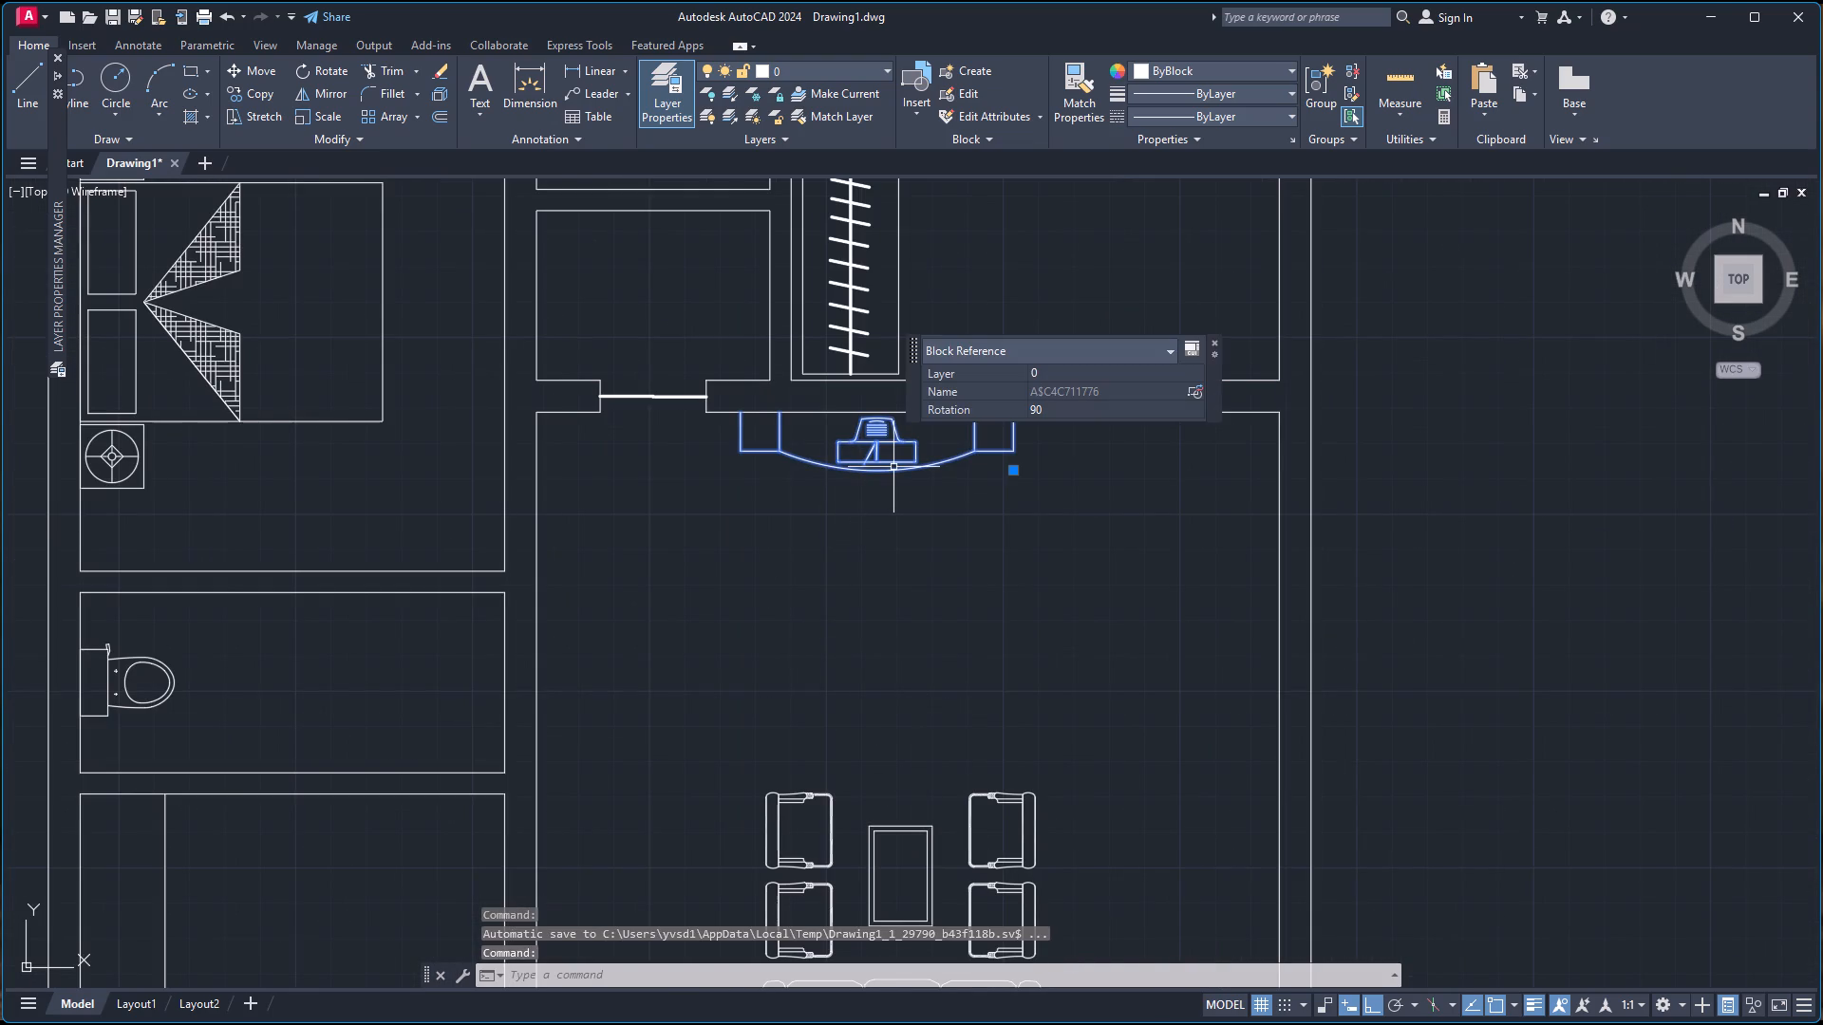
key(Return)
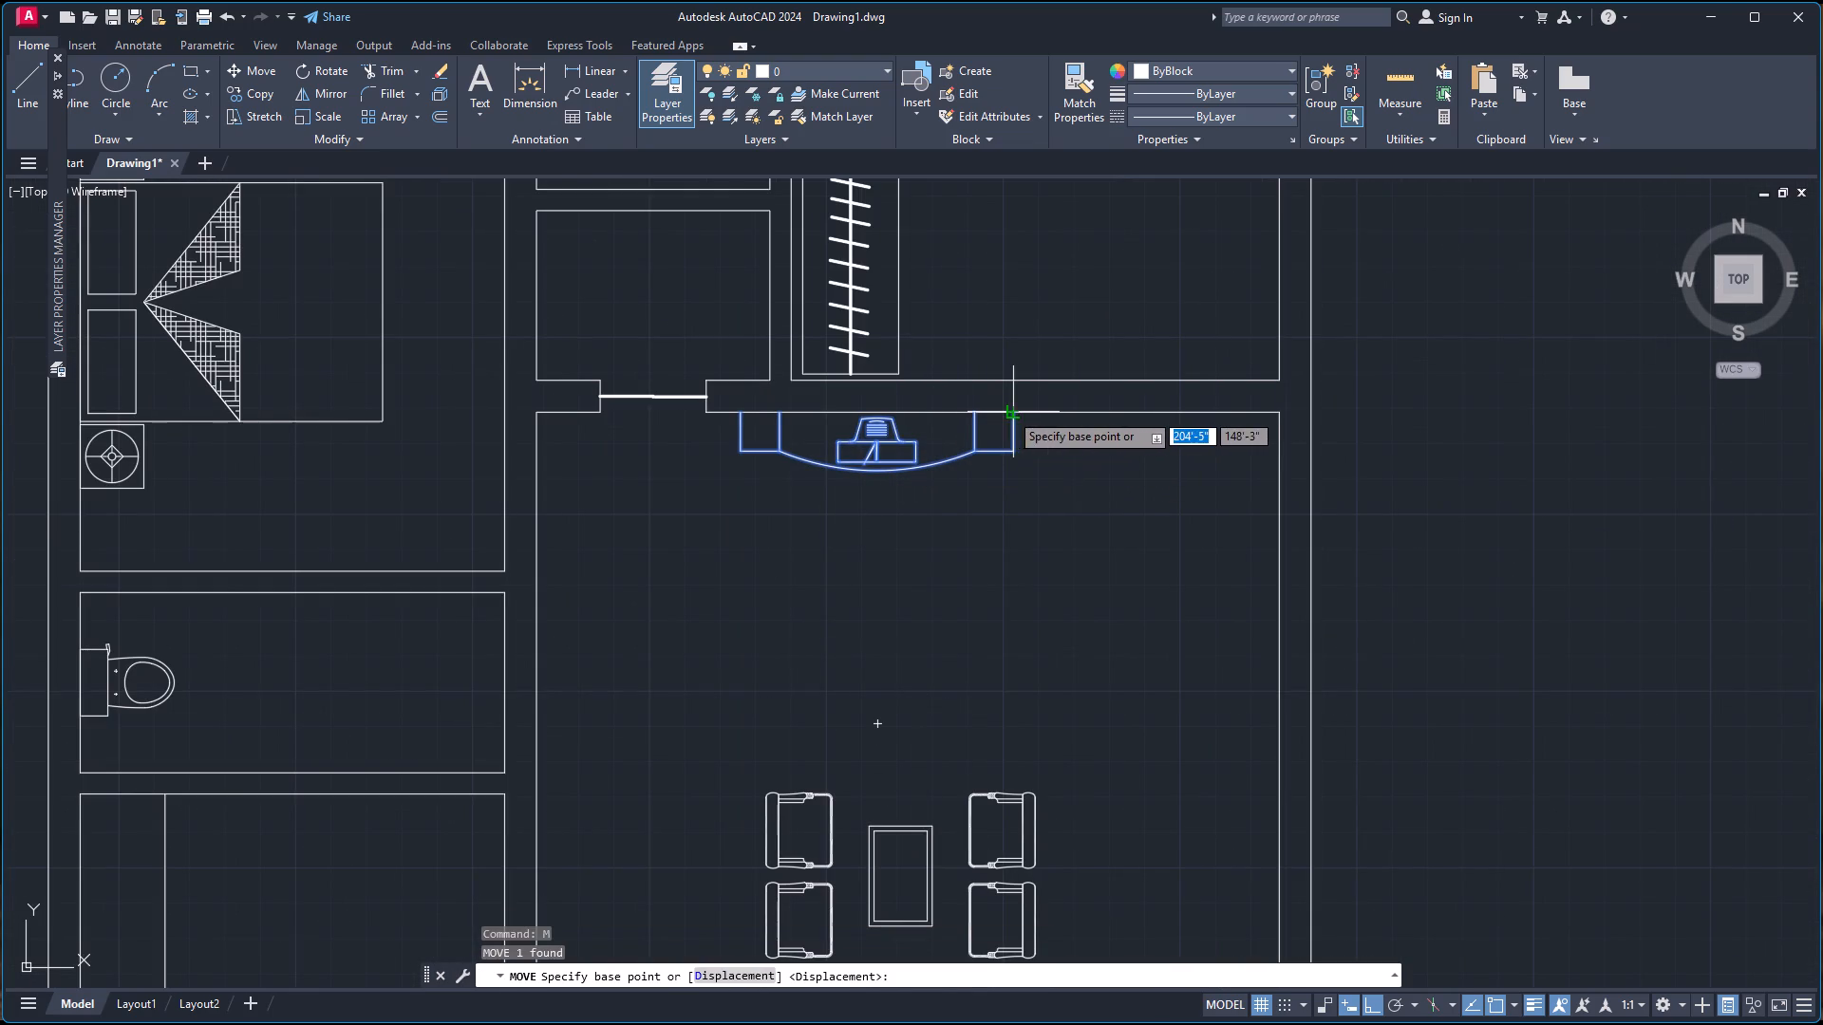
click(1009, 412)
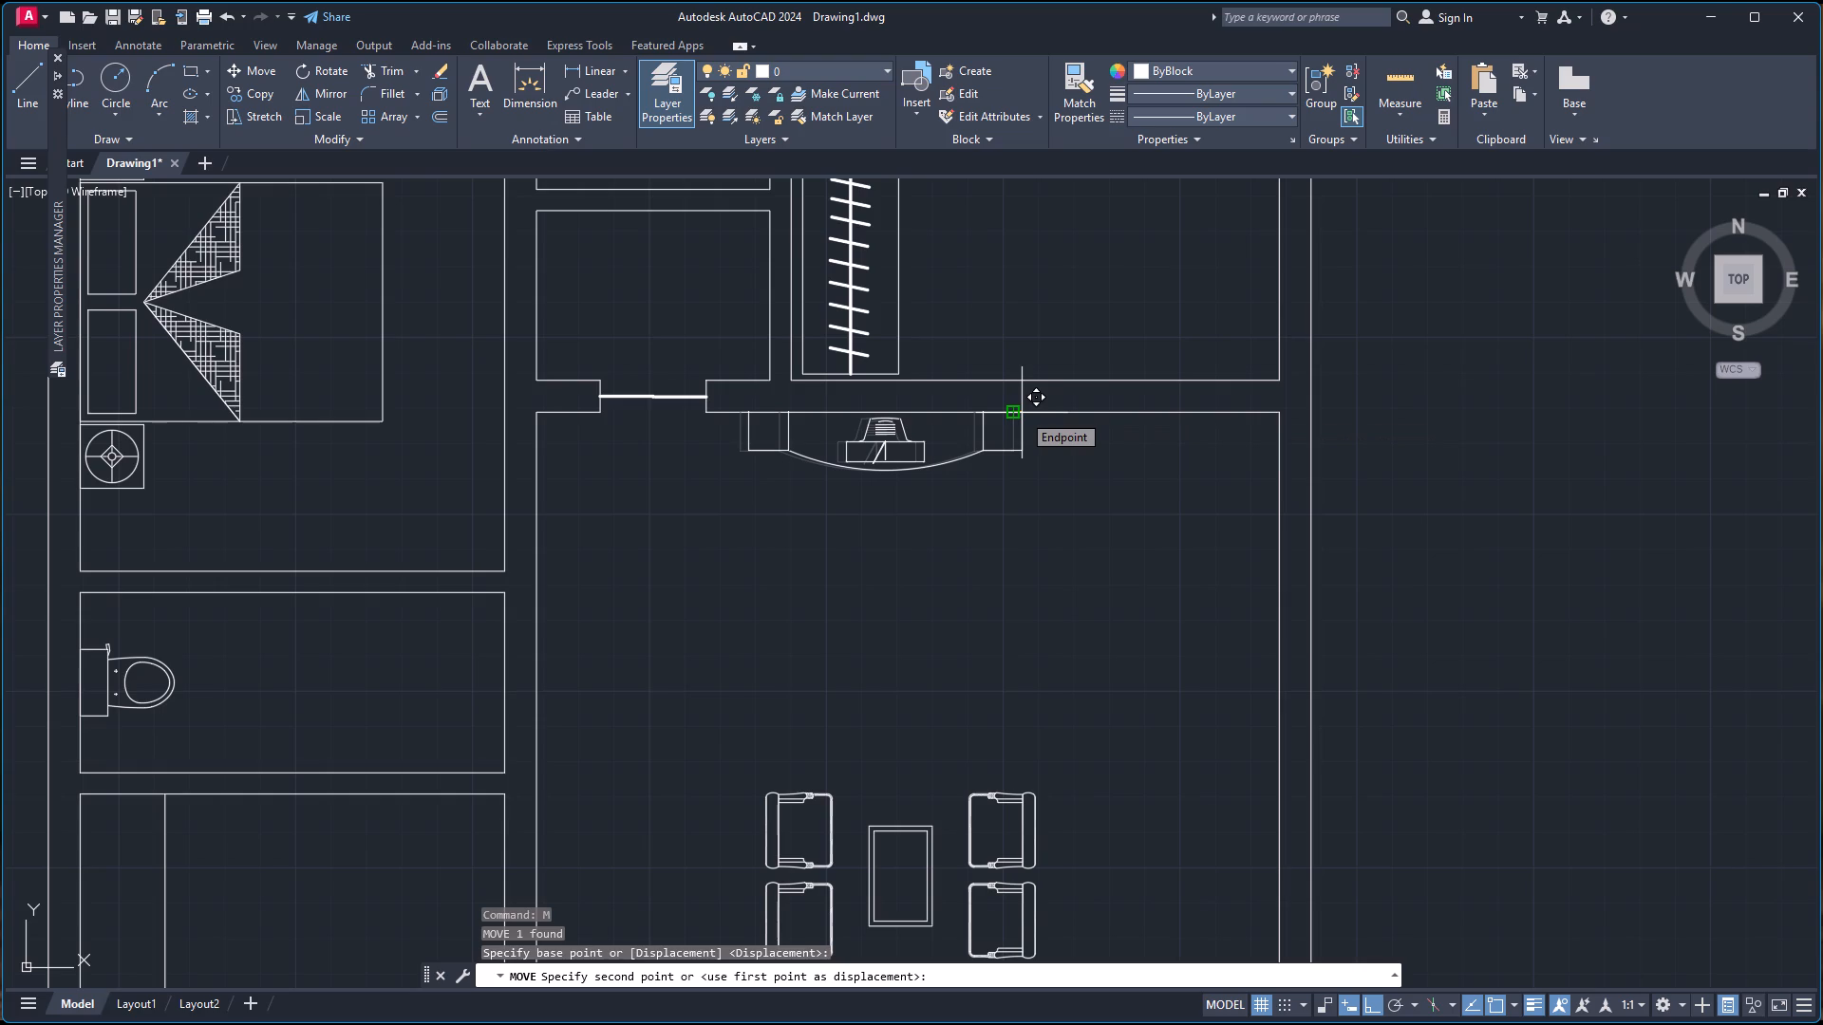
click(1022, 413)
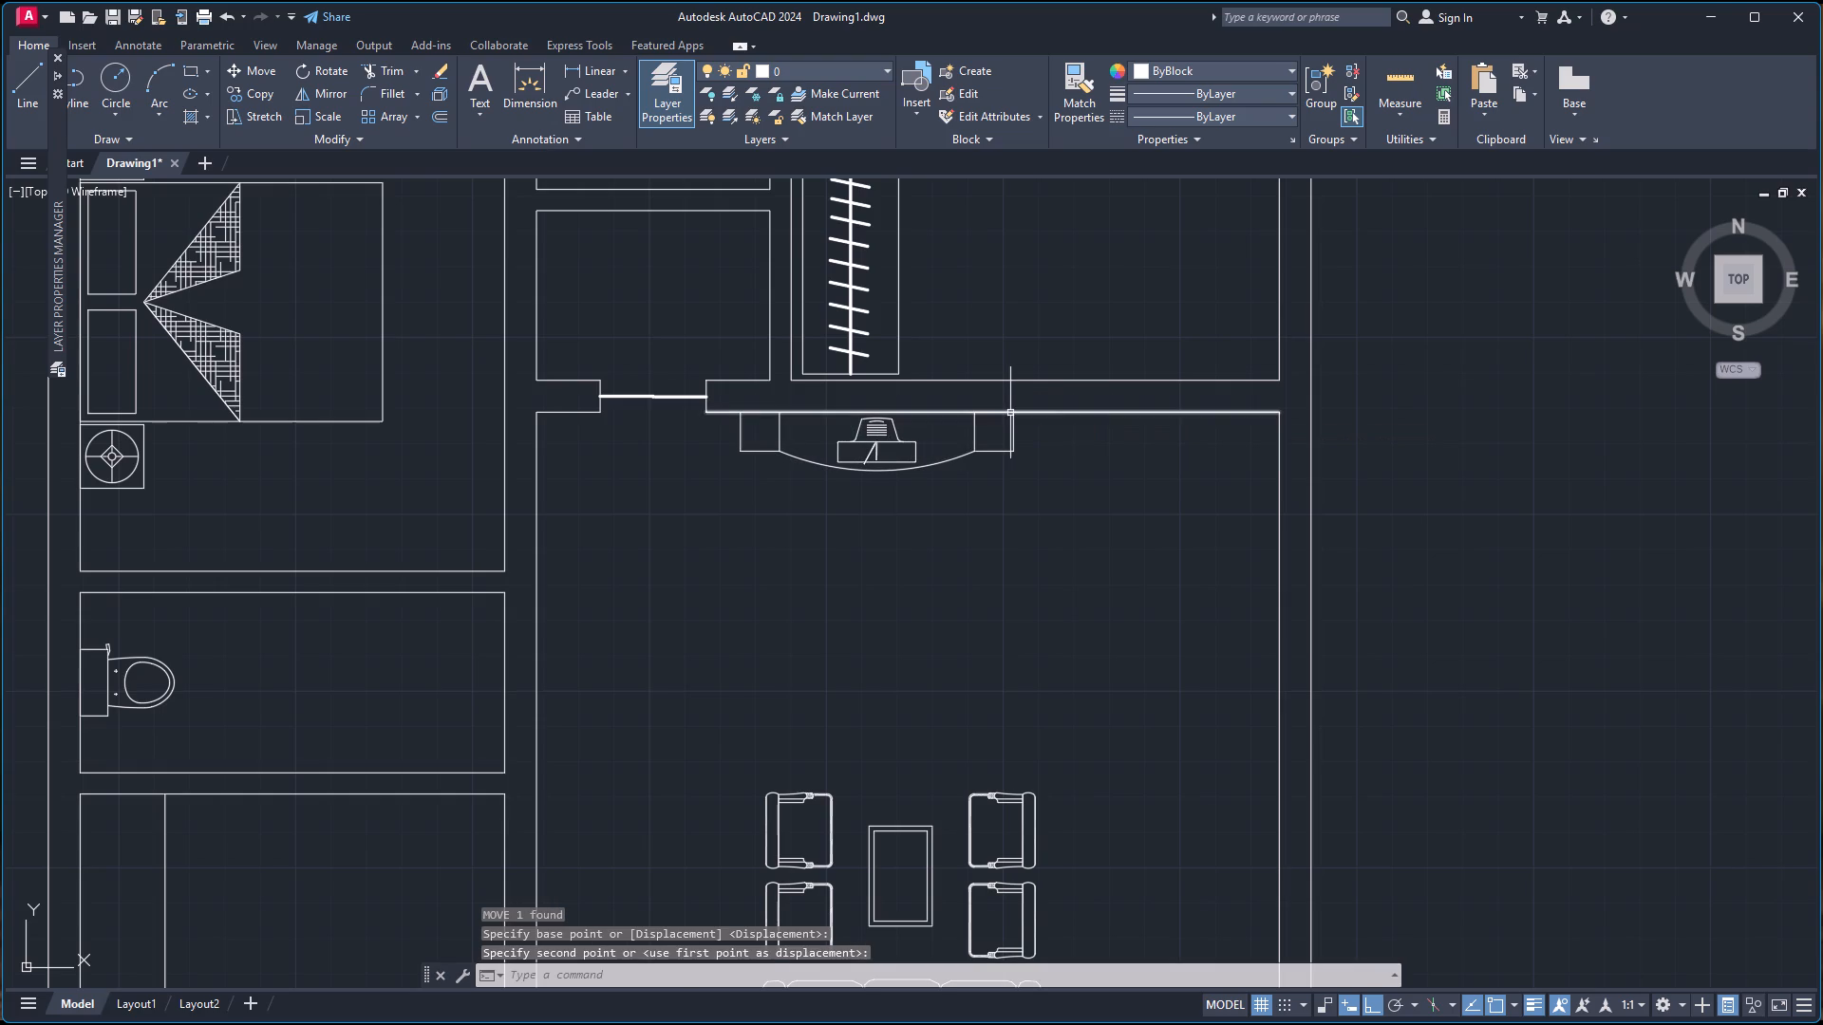
Move the TV unit by its northeast back corner about 5 1/2" east along the wall, lining it up with the seating group.
click(1012, 424)
key(m)
key(Return)
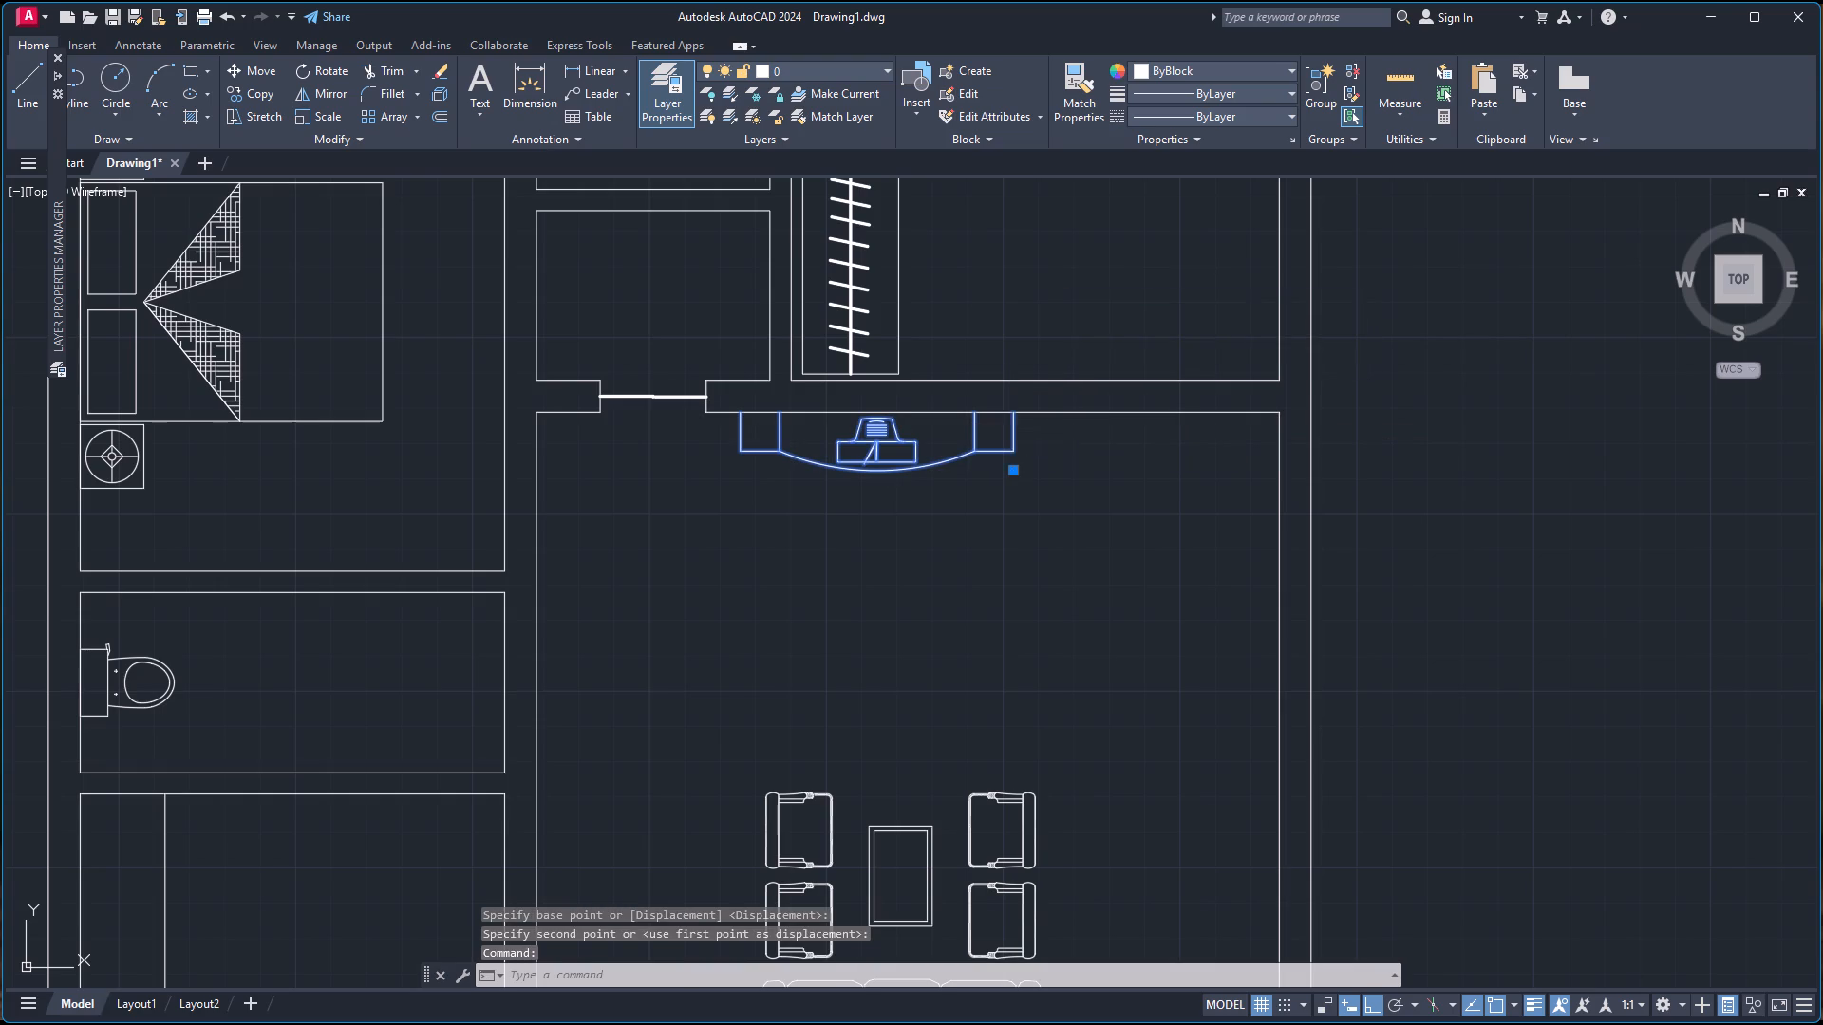
scroll(1006, 413, up, 3)
click(1026, 413)
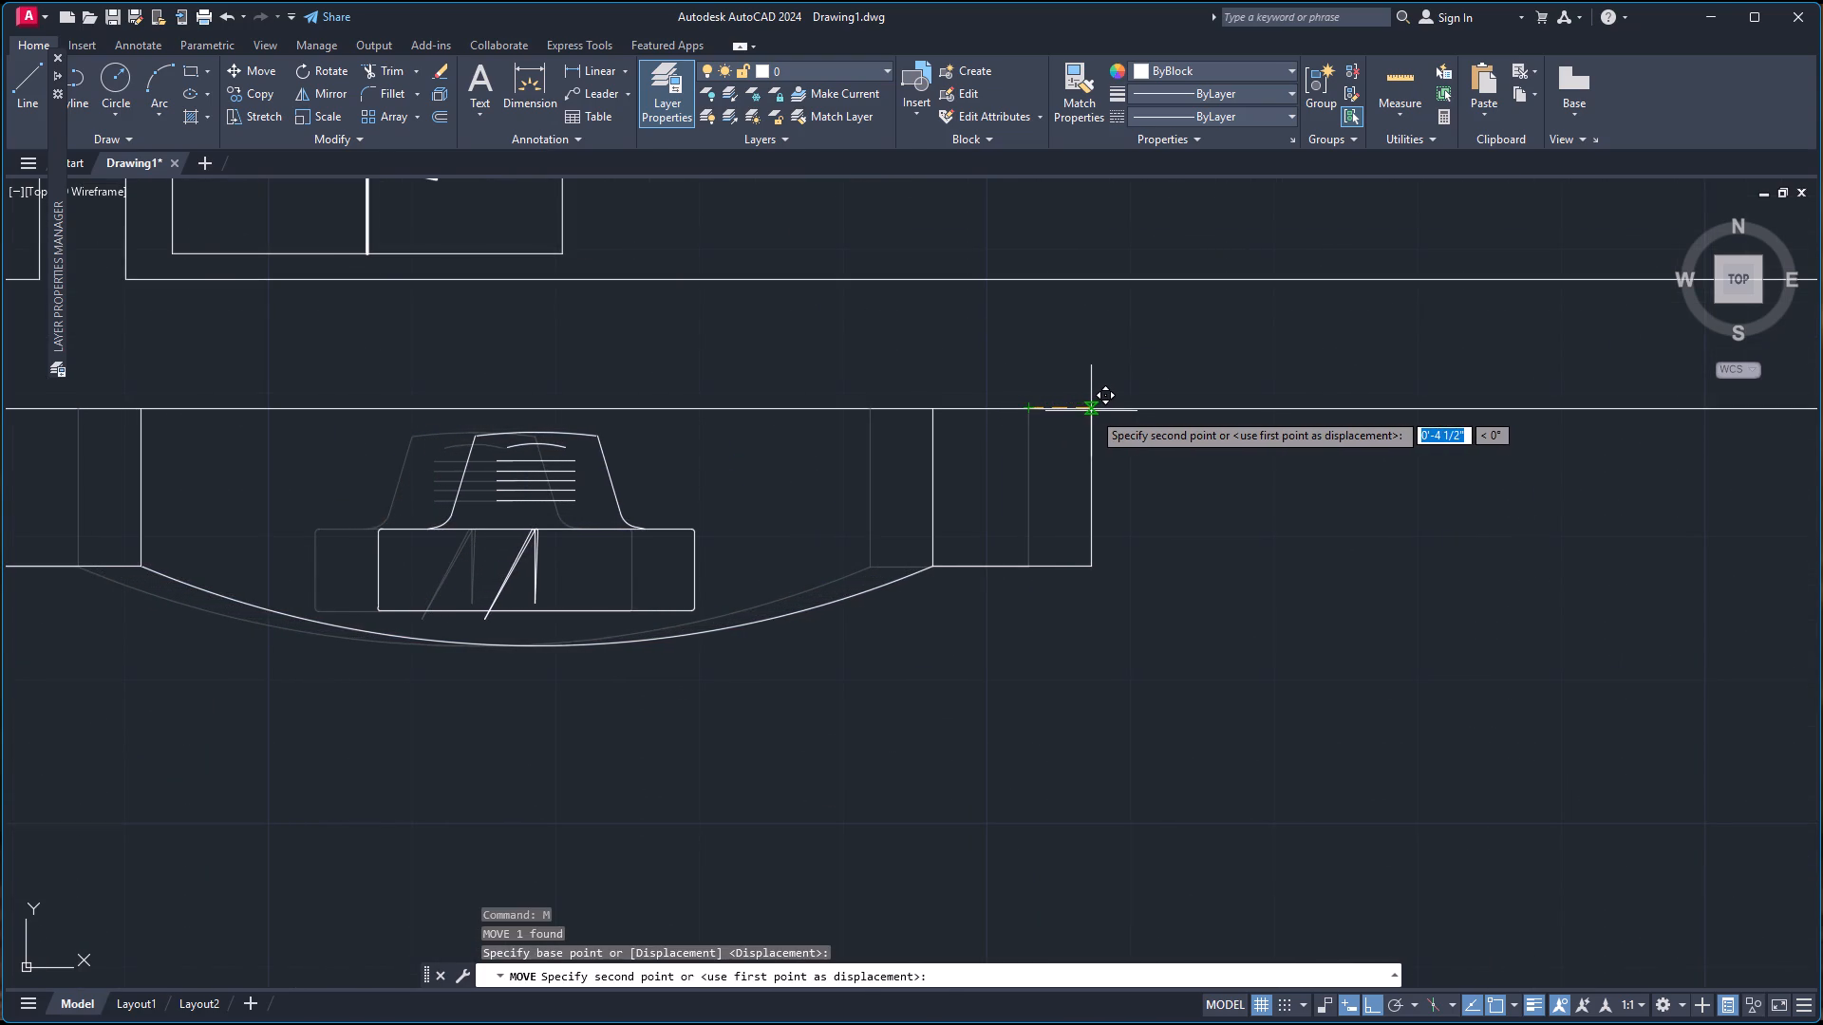
scroll(1092, 411, down, 4)
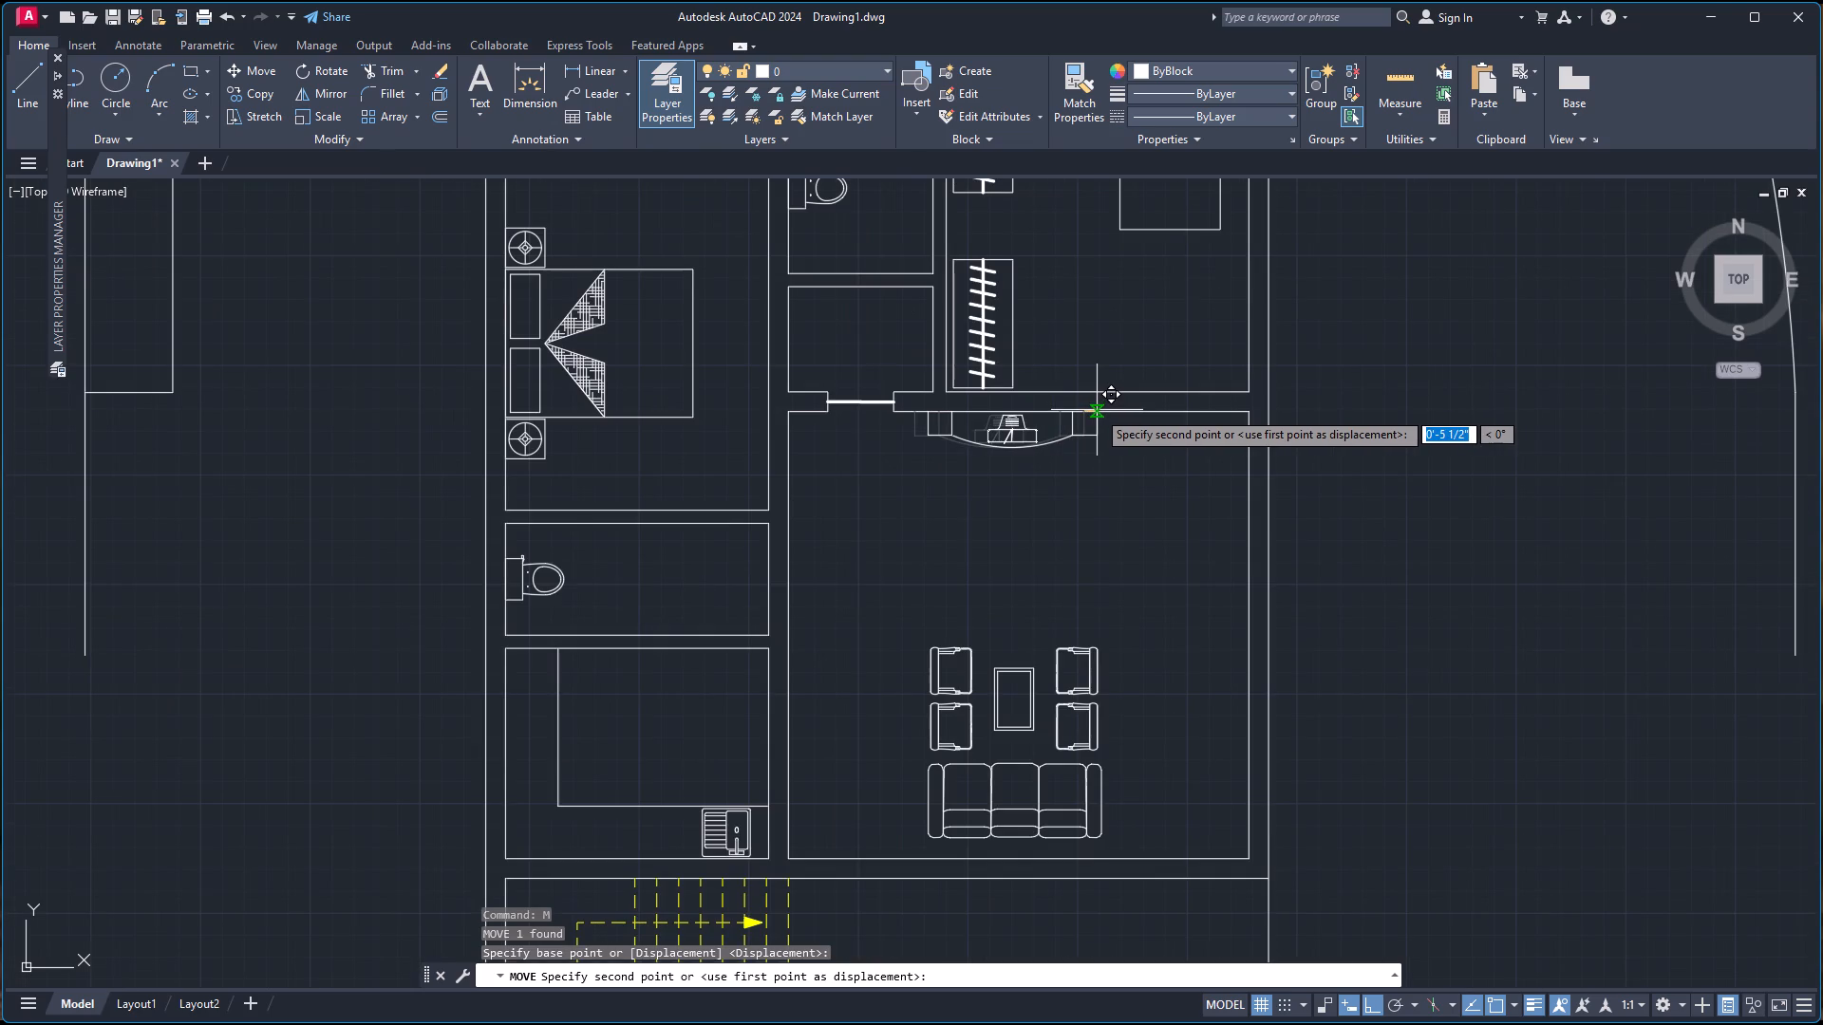
scroll(1097, 410, up, 2)
click(1097, 410)
Delete the leftover original TV unit block lying north of the oversized door block.
scroll(1076, 457, down, 1)
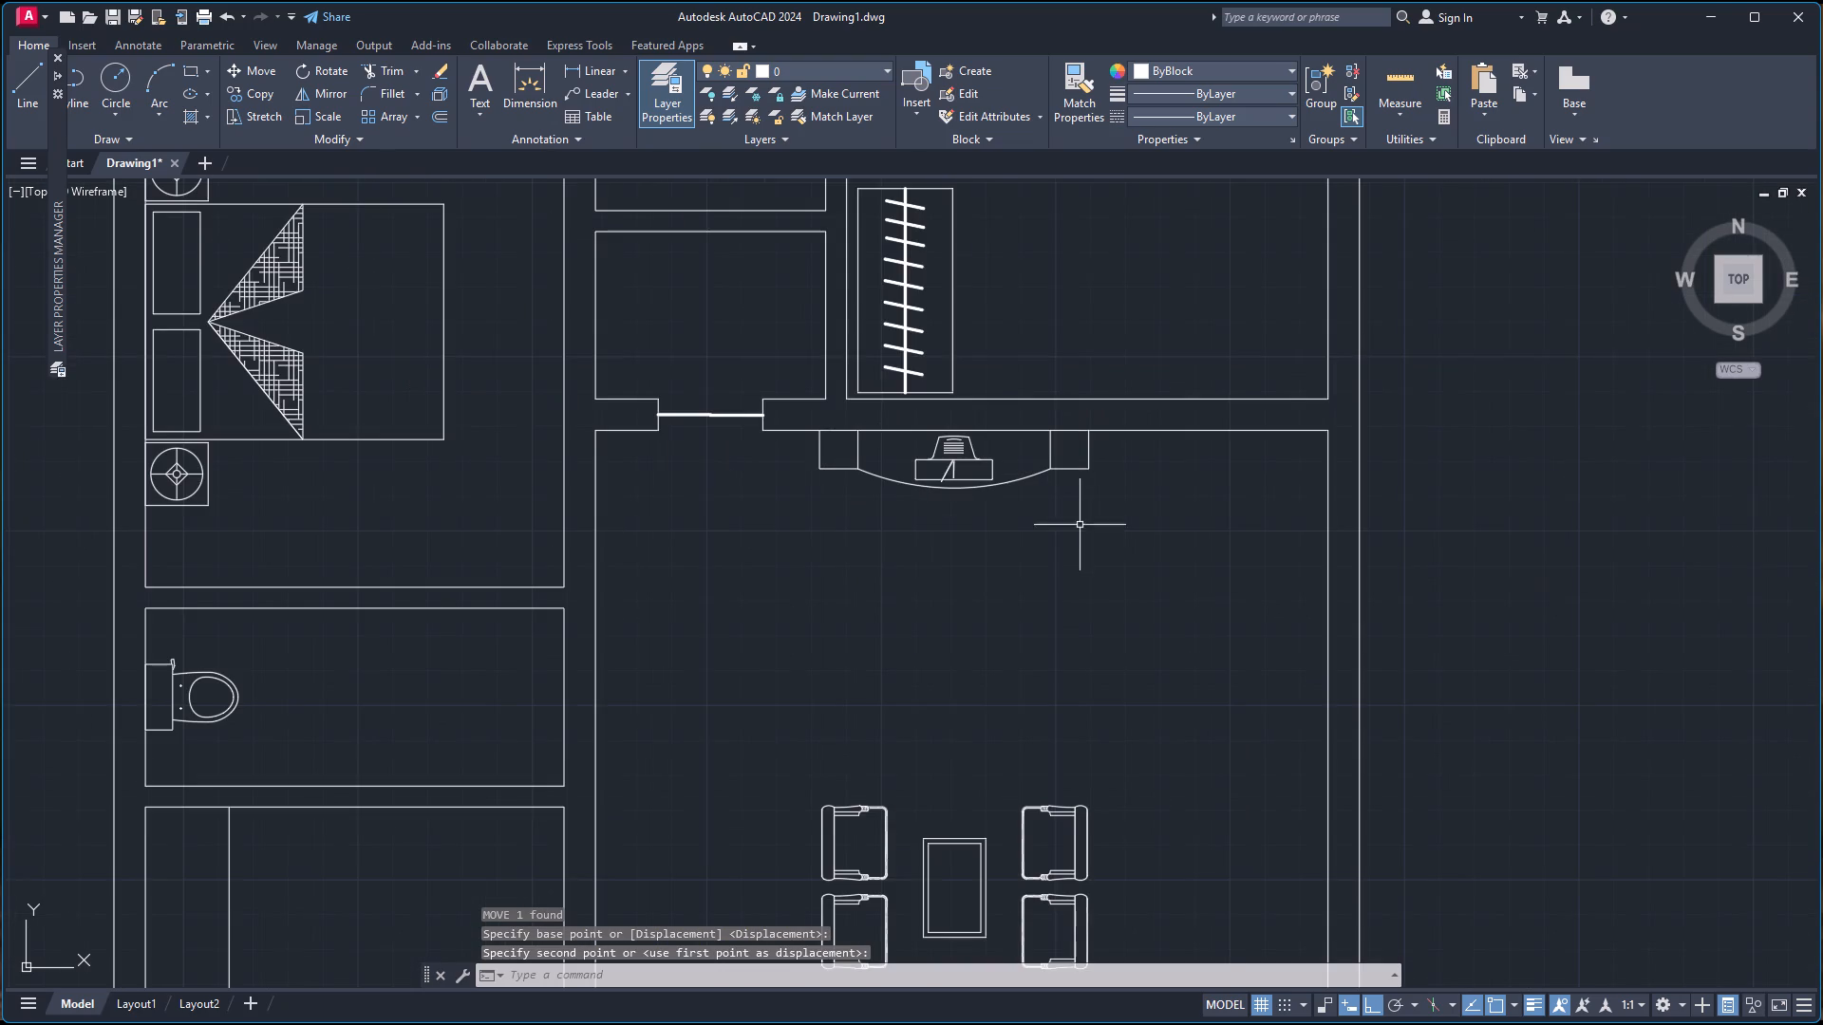
scroll(1114, 676, down, 4)
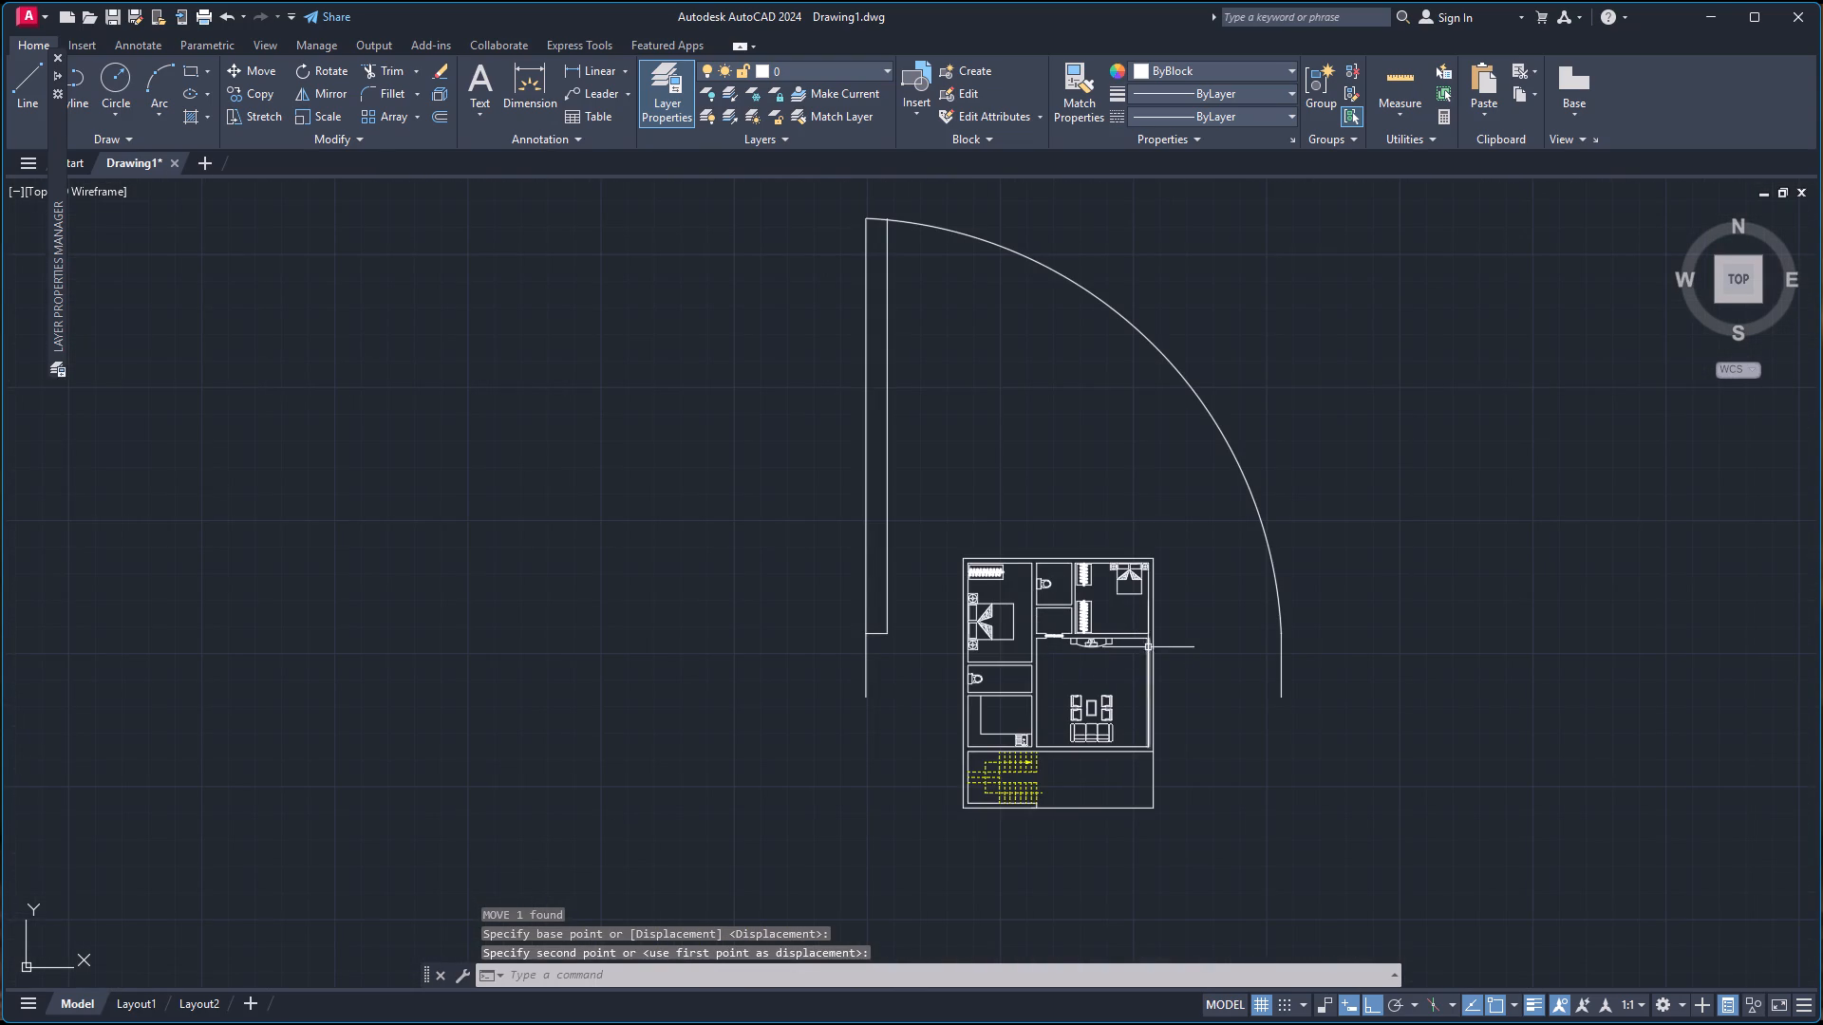
scroll(780, 602, down, 5)
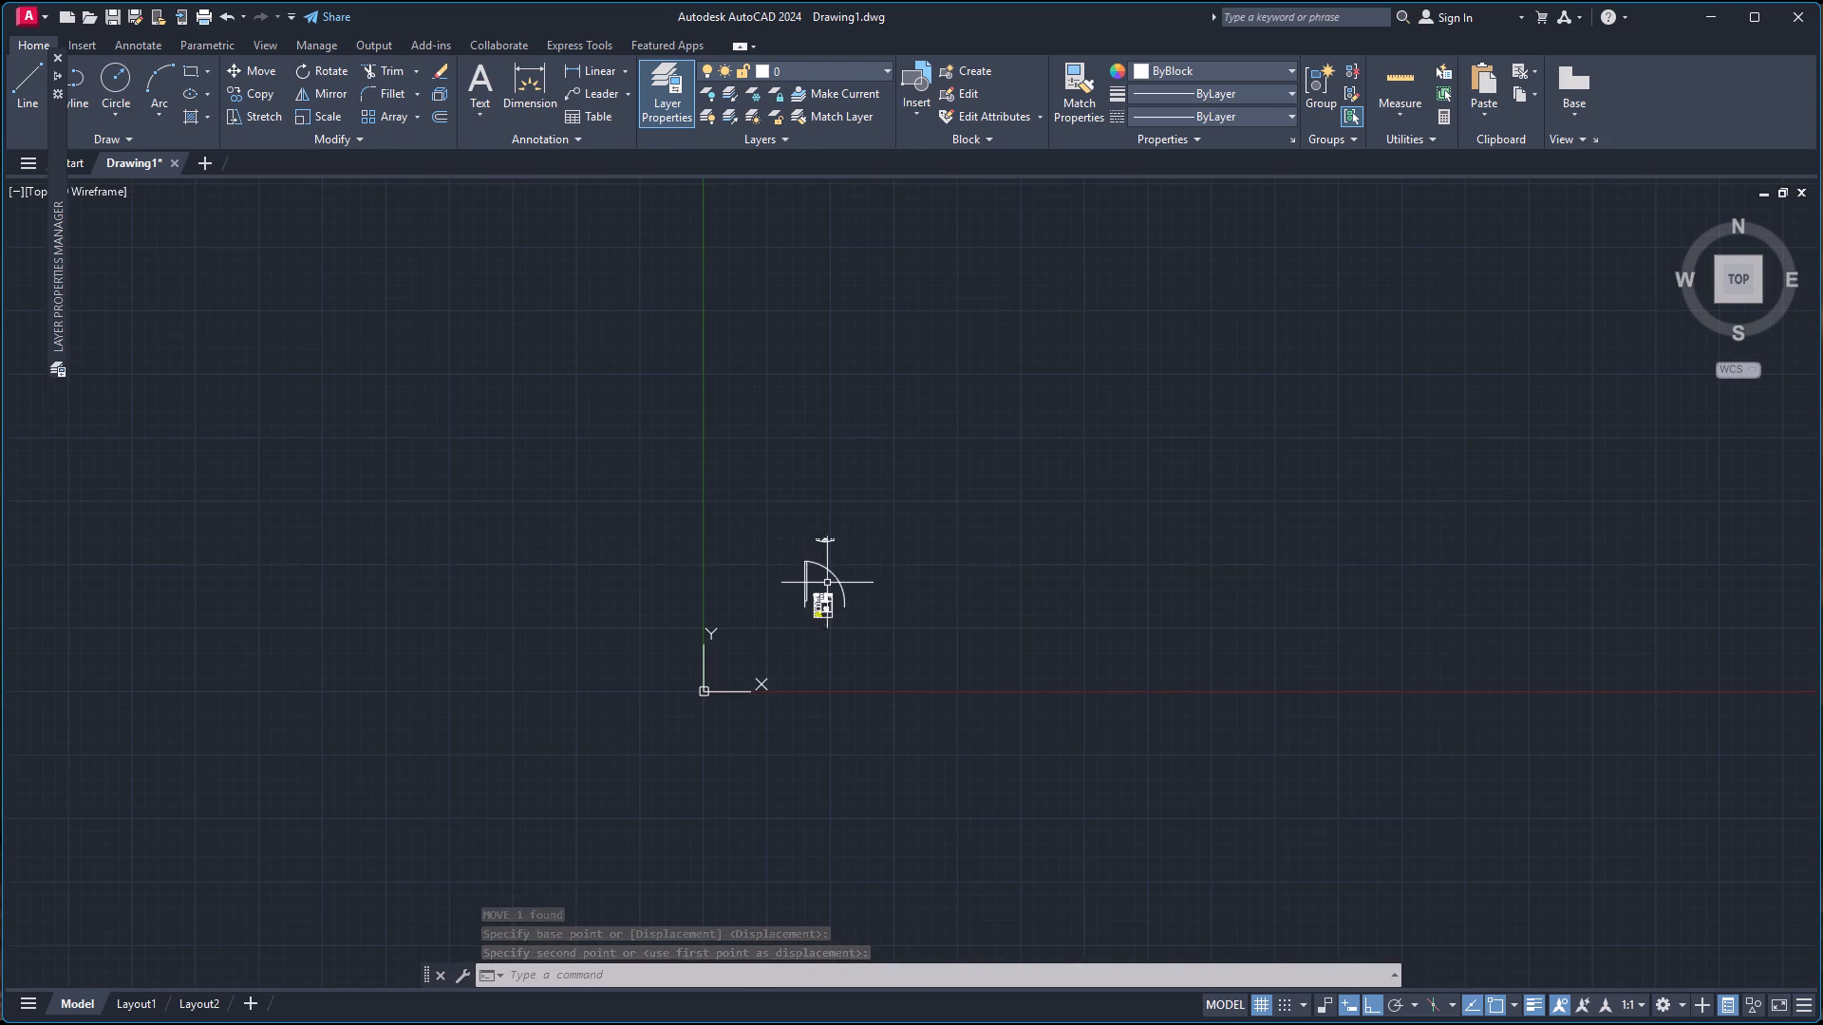
scroll(842, 458, up, 3)
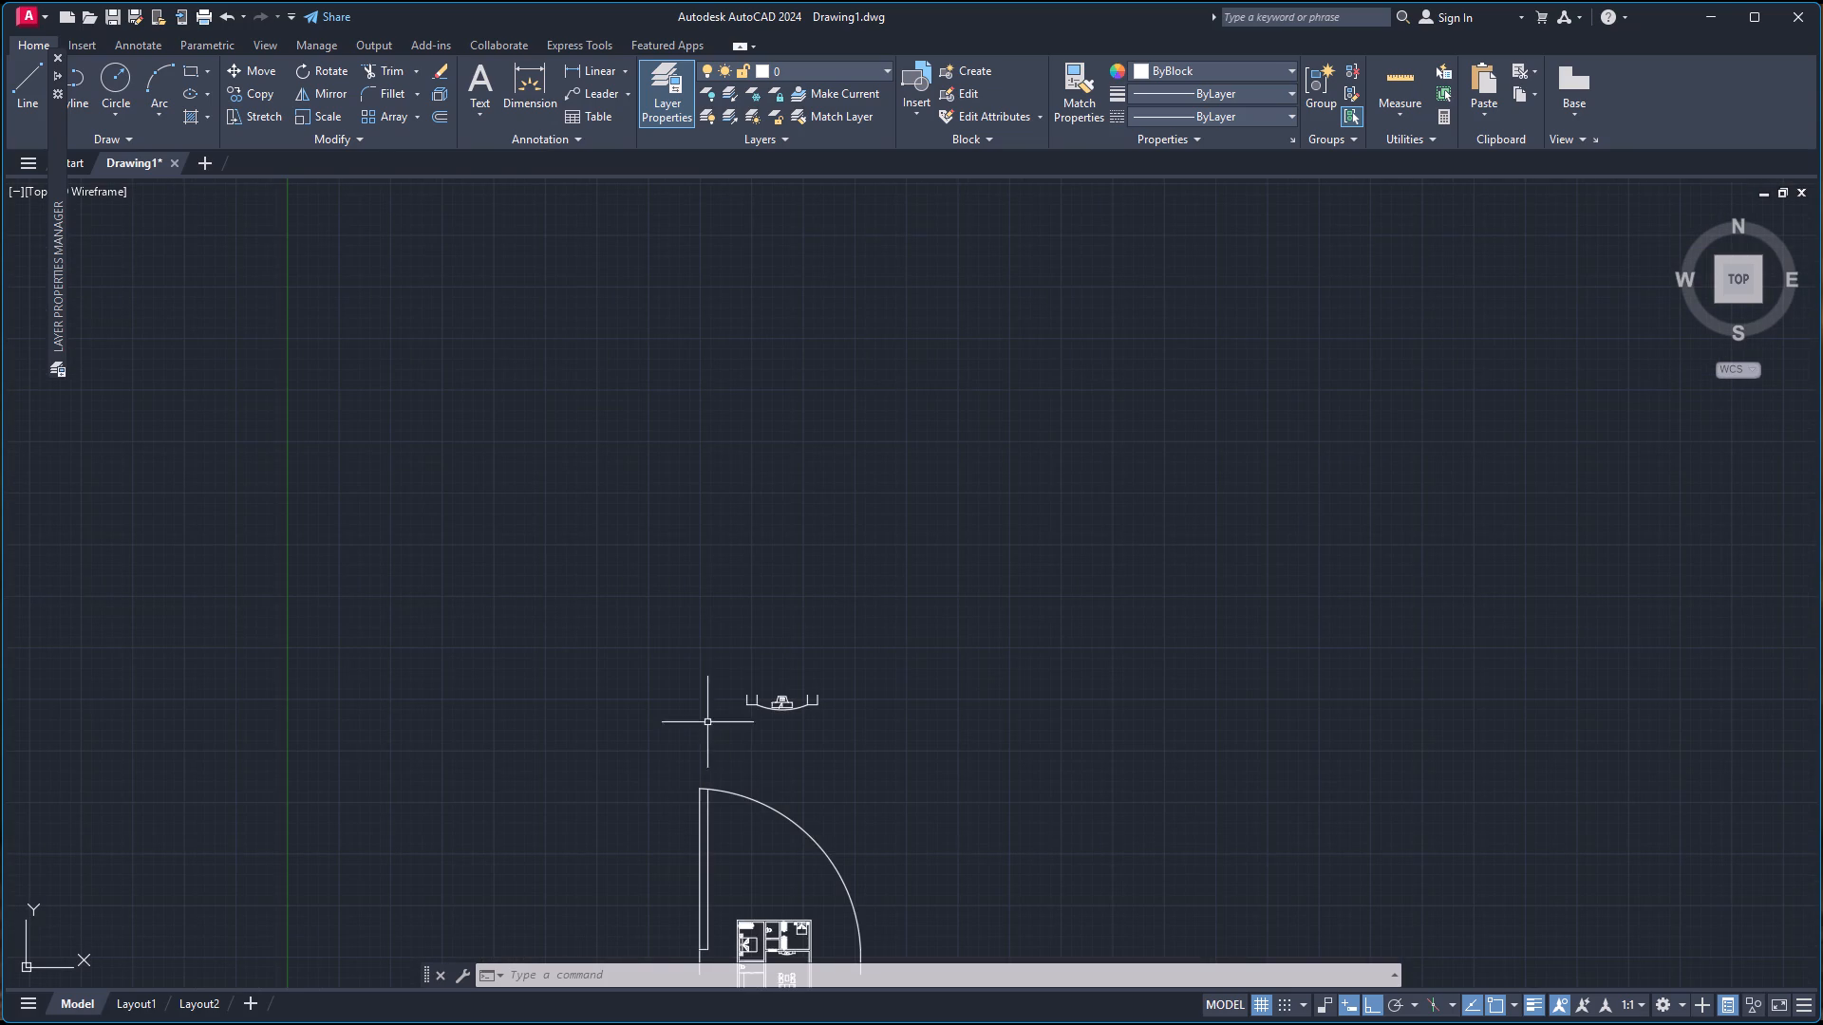
click(715, 651)
click(883, 756)
key(Delete)
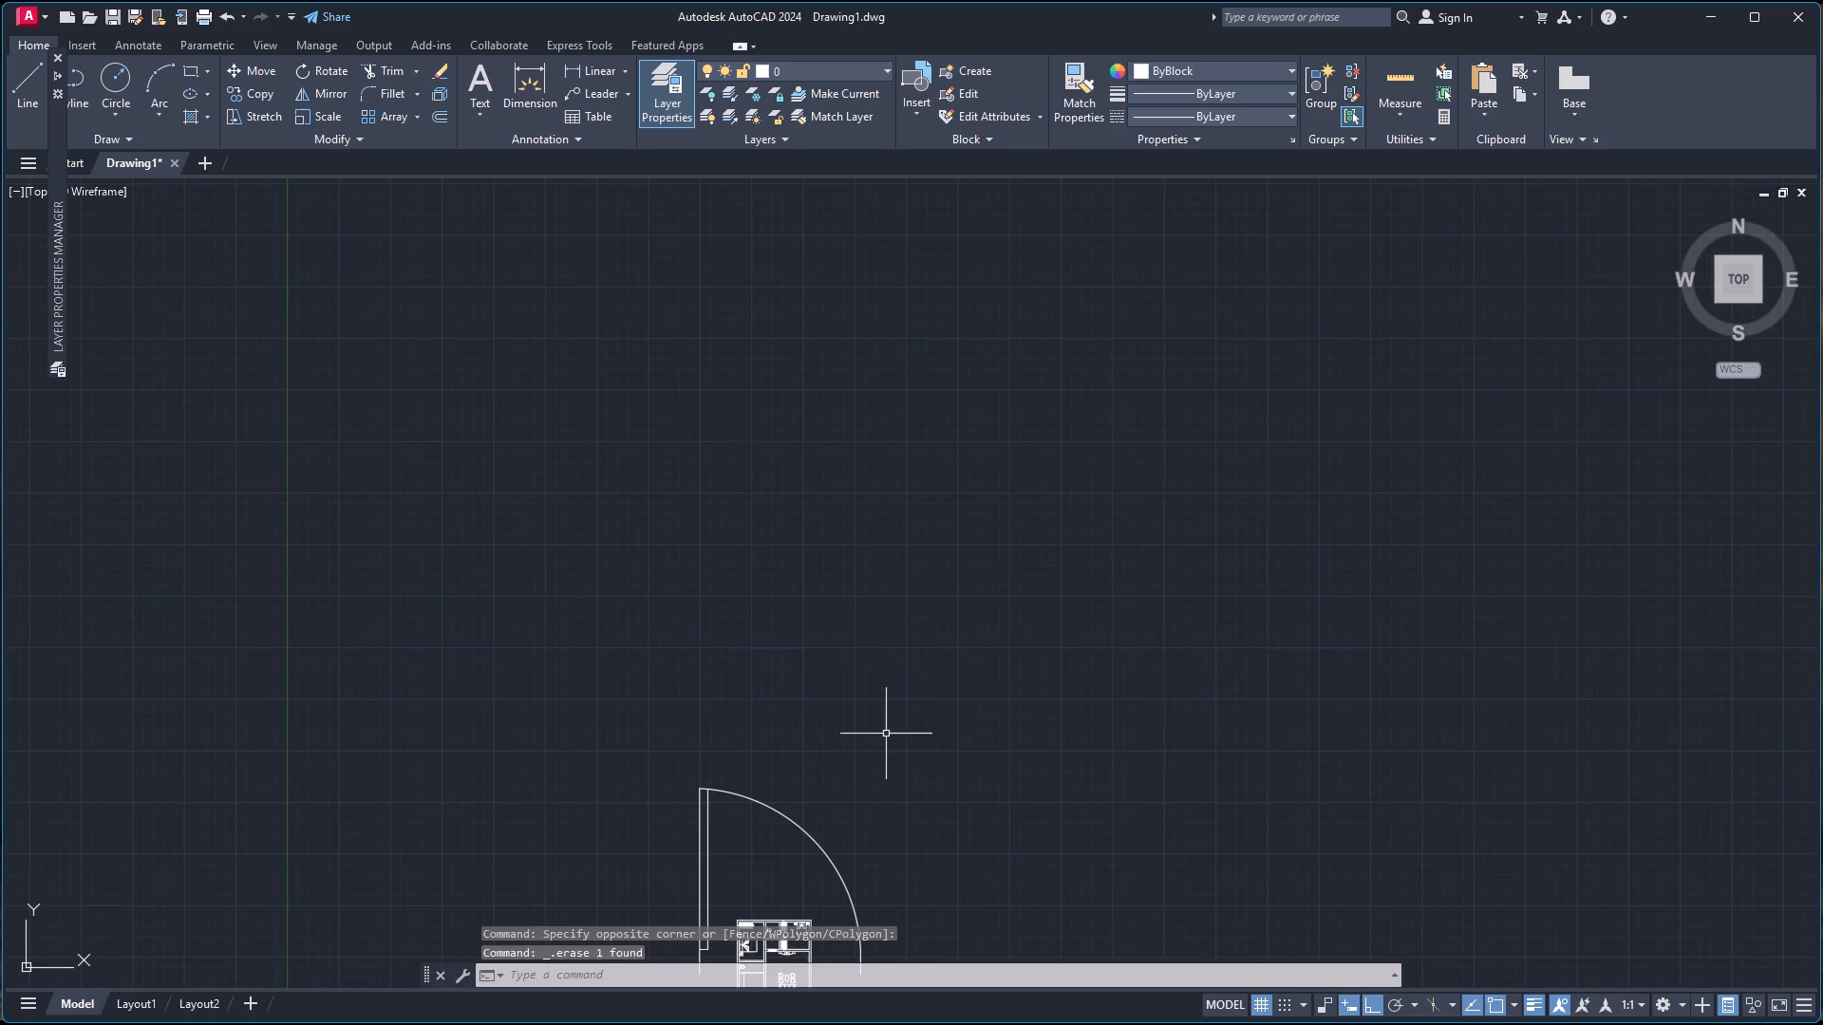
Scale the oversized door block far down about the south end of its west jamb line, picking a short scale distance.
scroll(840, 683, down, 4)
scroll(859, 782, up, 1)
scroll(733, 577, up, 4)
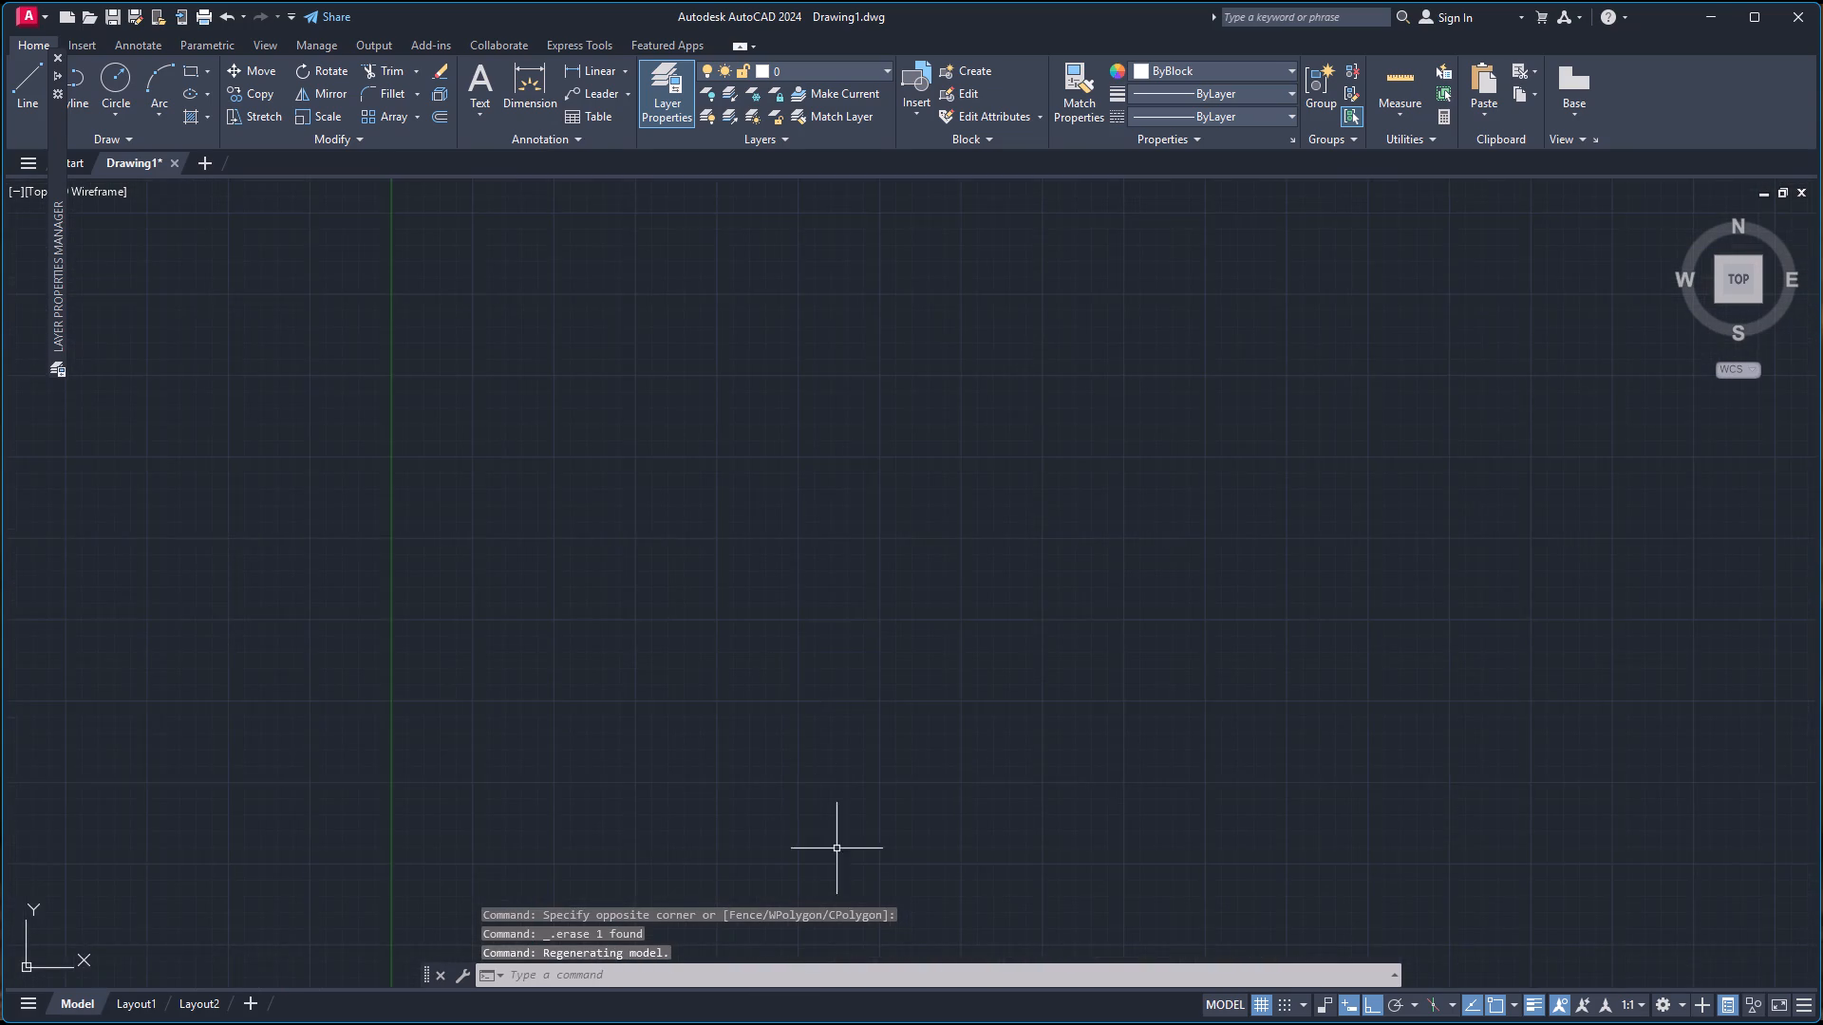
scroll(885, 852, down, 4)
scroll(965, 899, up, 5)
scroll(1009, 960, down, 2)
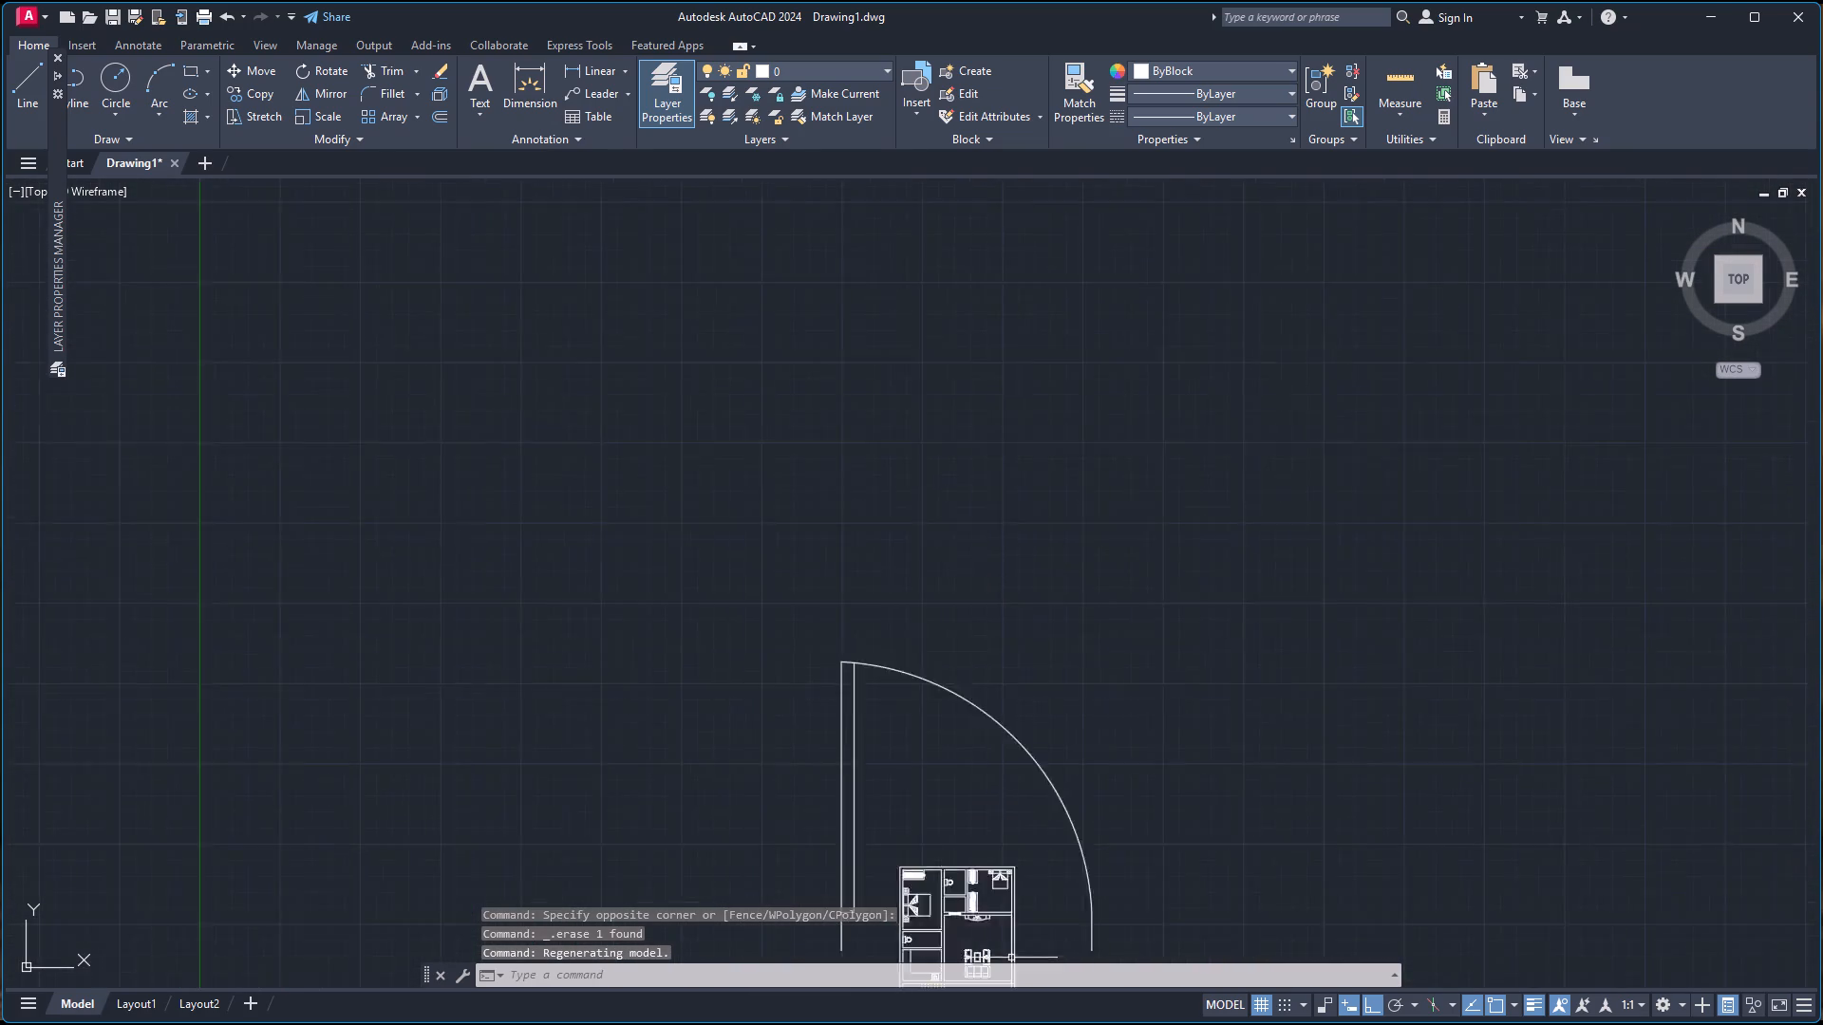
scroll(1011, 954, down, 4)
scroll(981, 916, up, 5)
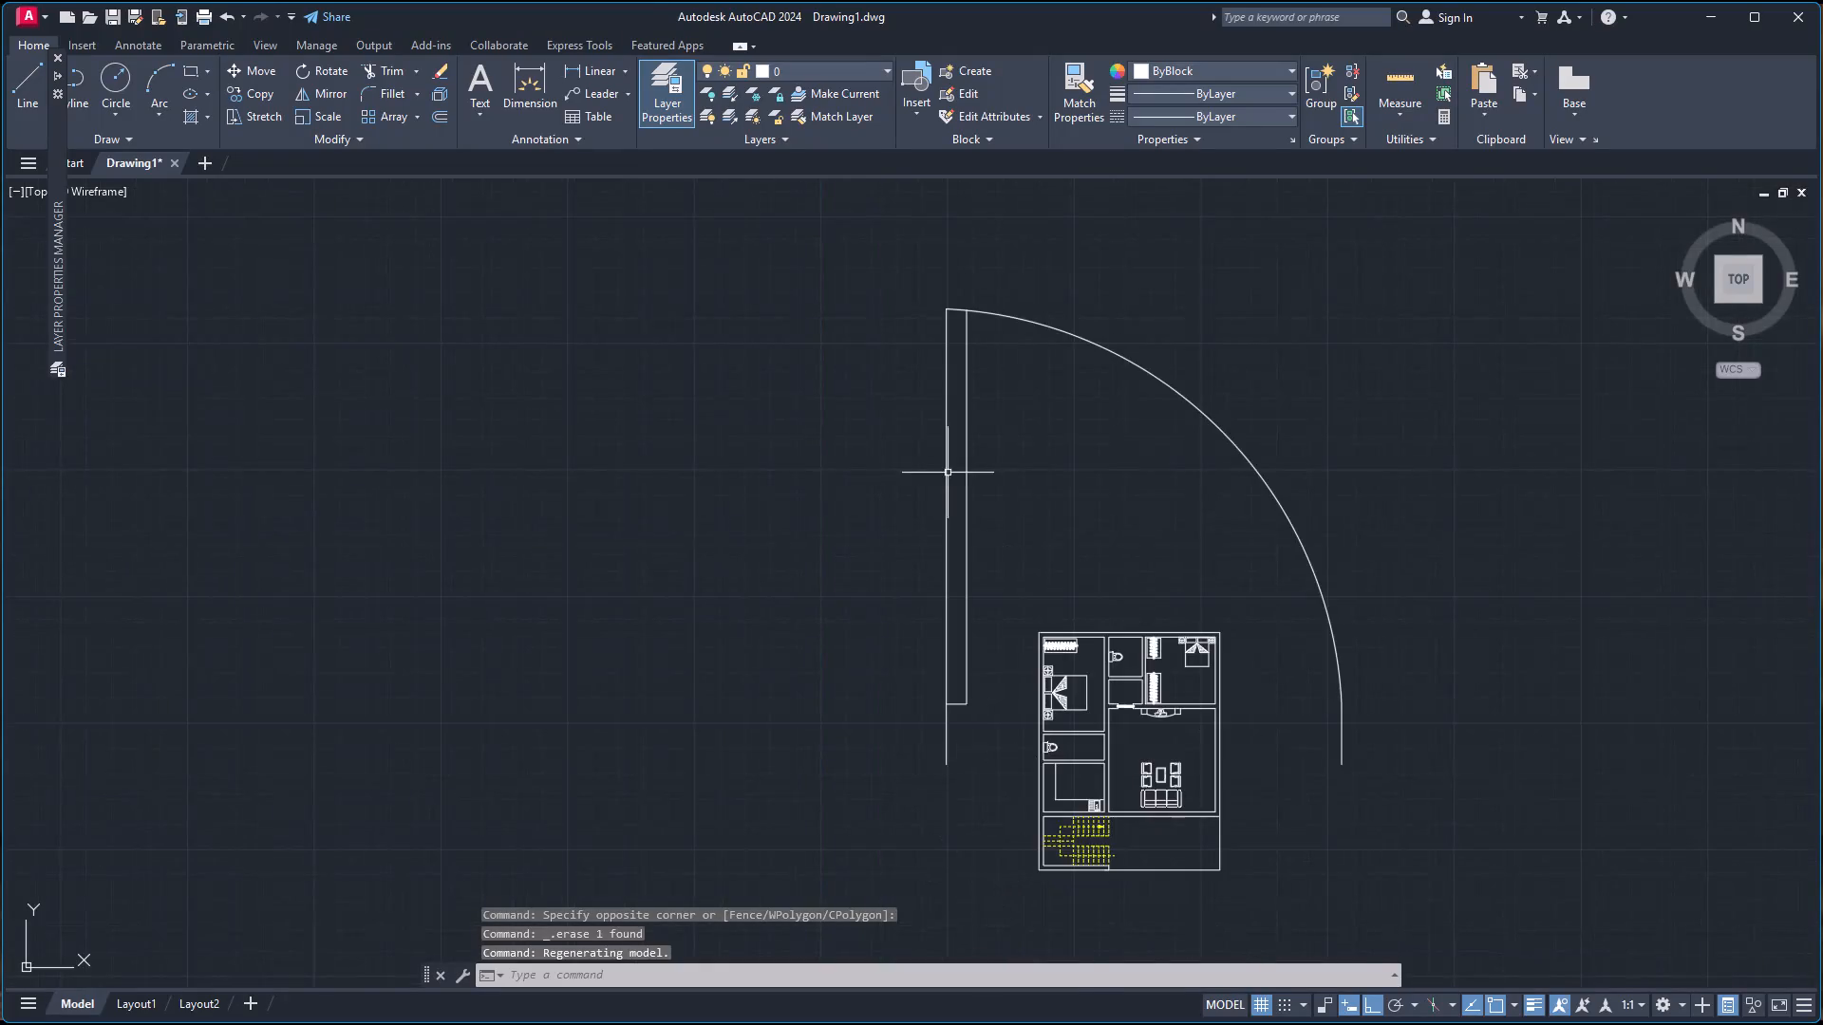
scroll(947, 465, up, 1)
scroll(1022, 559, down, 1)
scroll(1005, 556, up, 1)
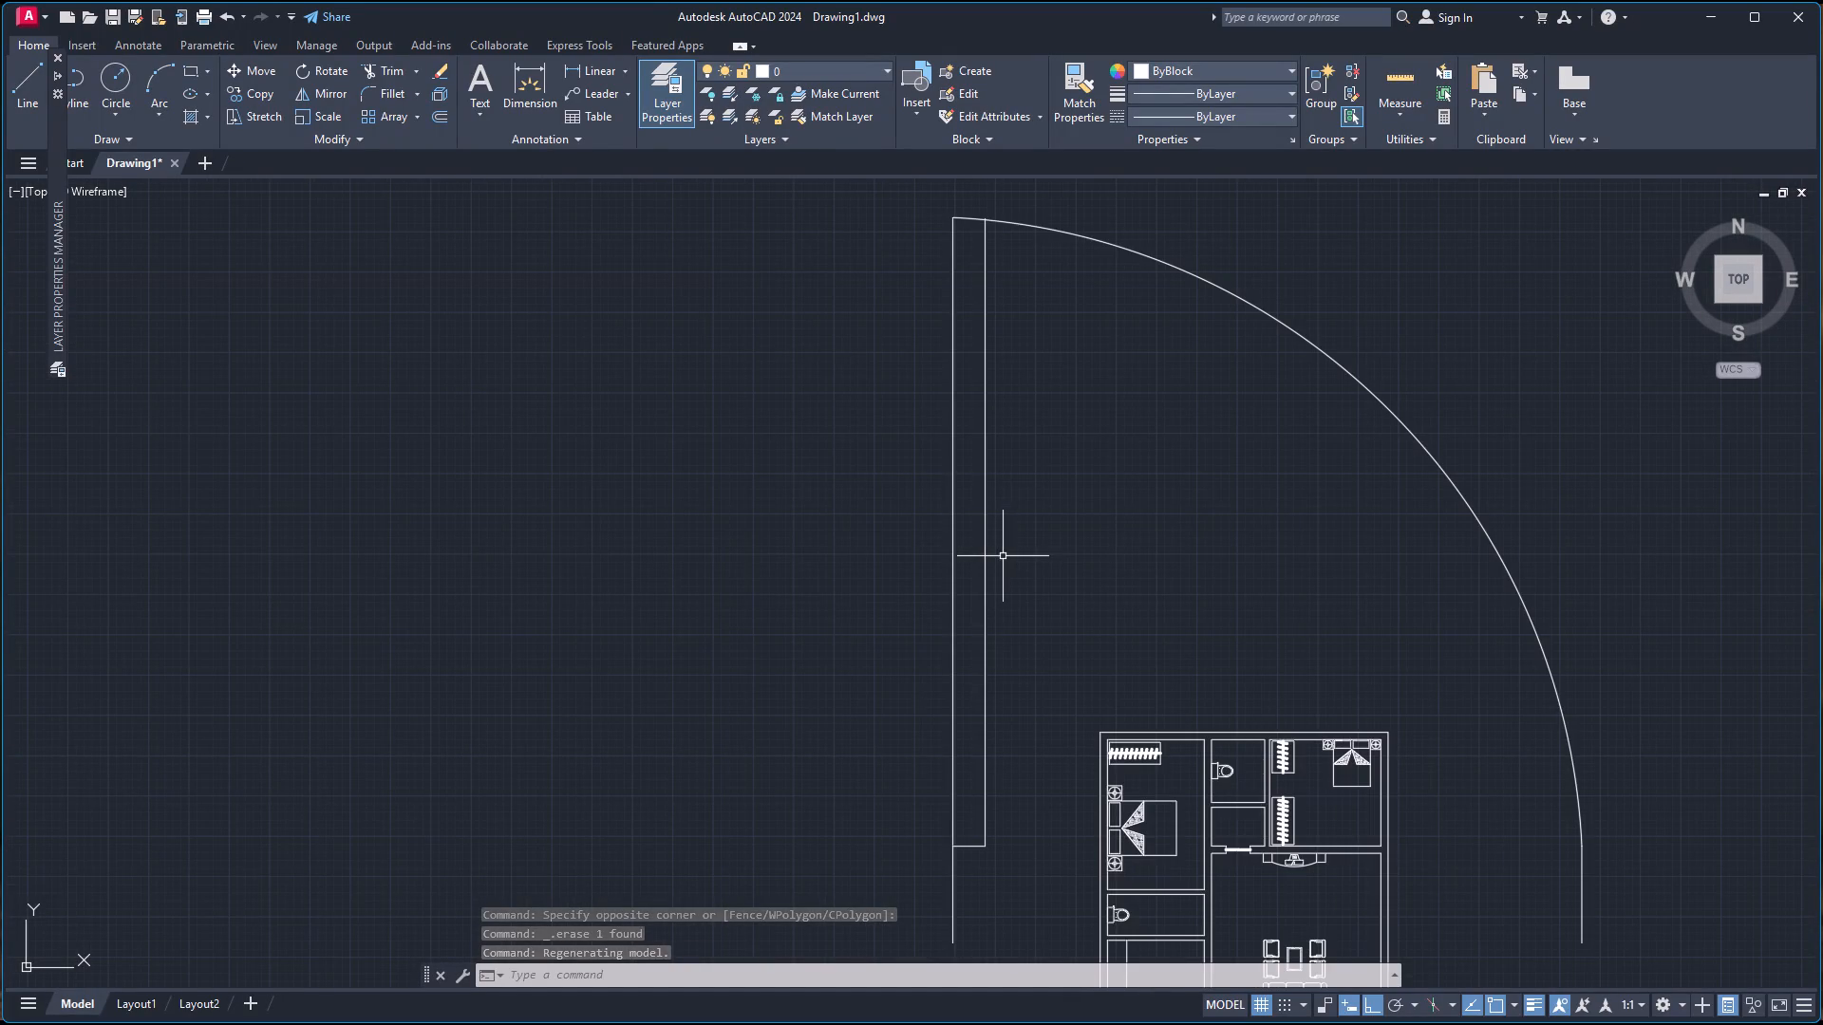
click(951, 644)
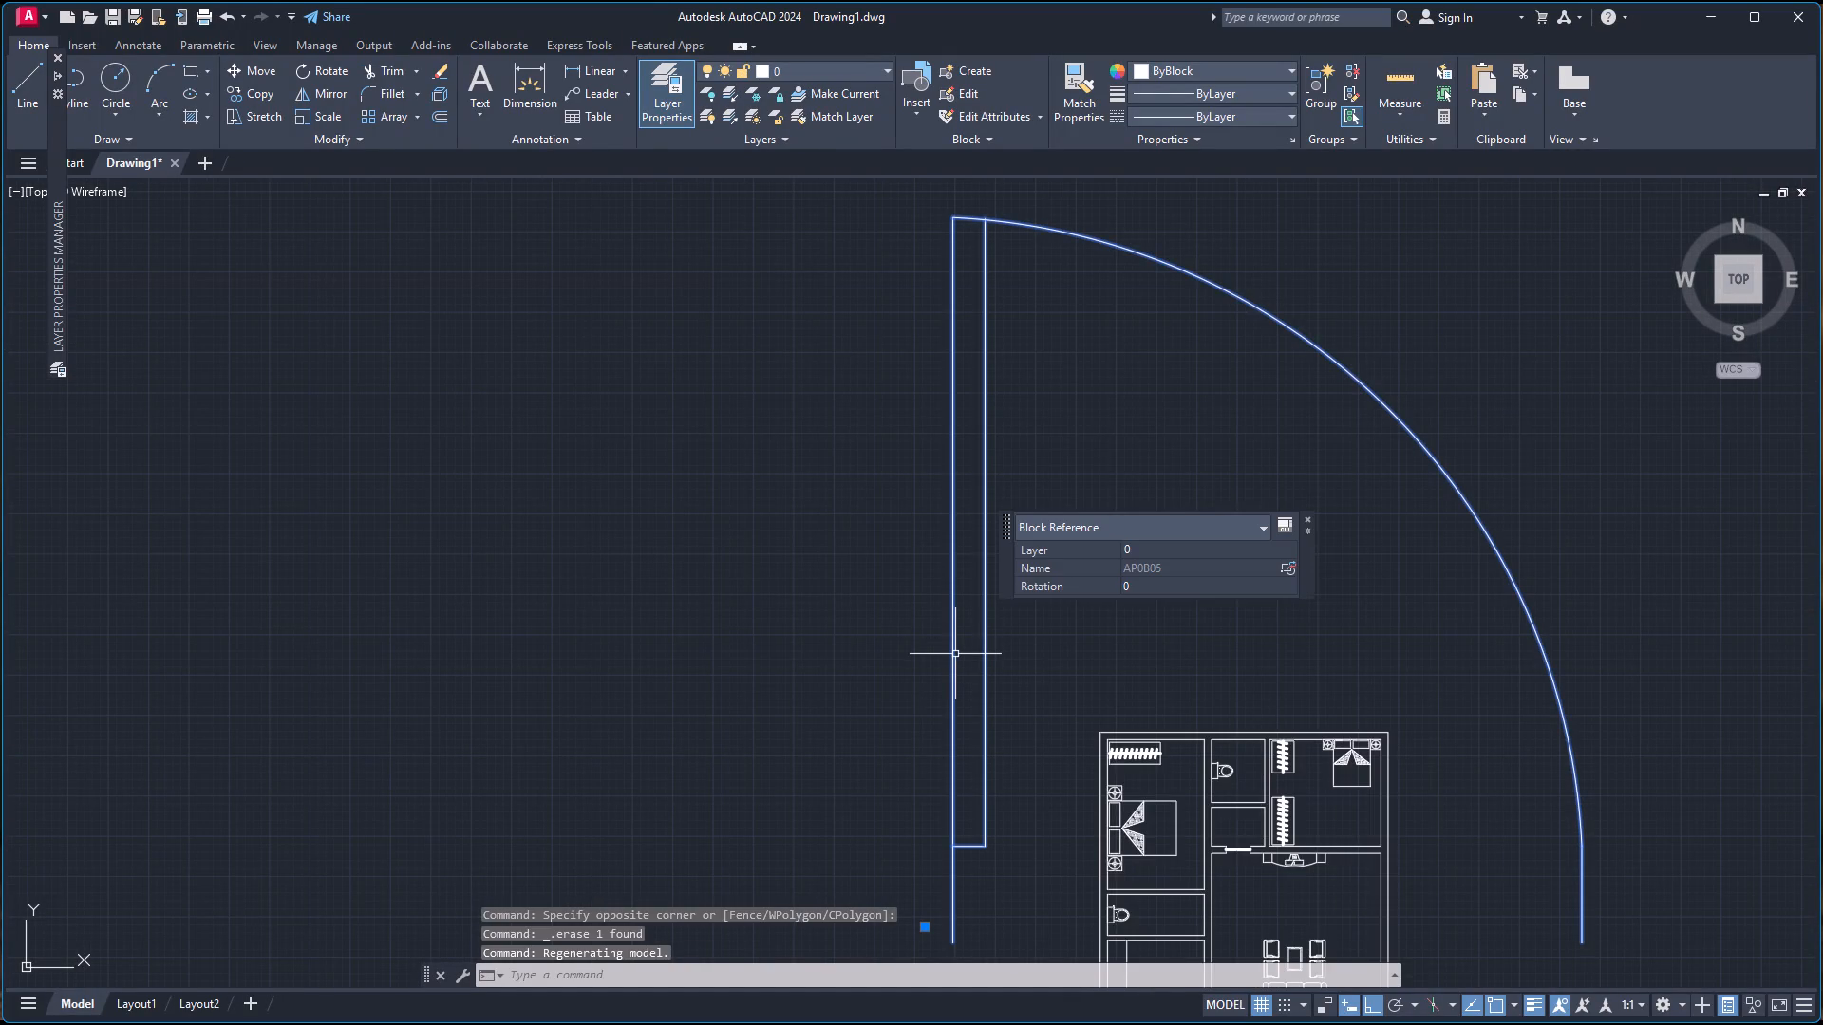
text(sc)
key(Return)
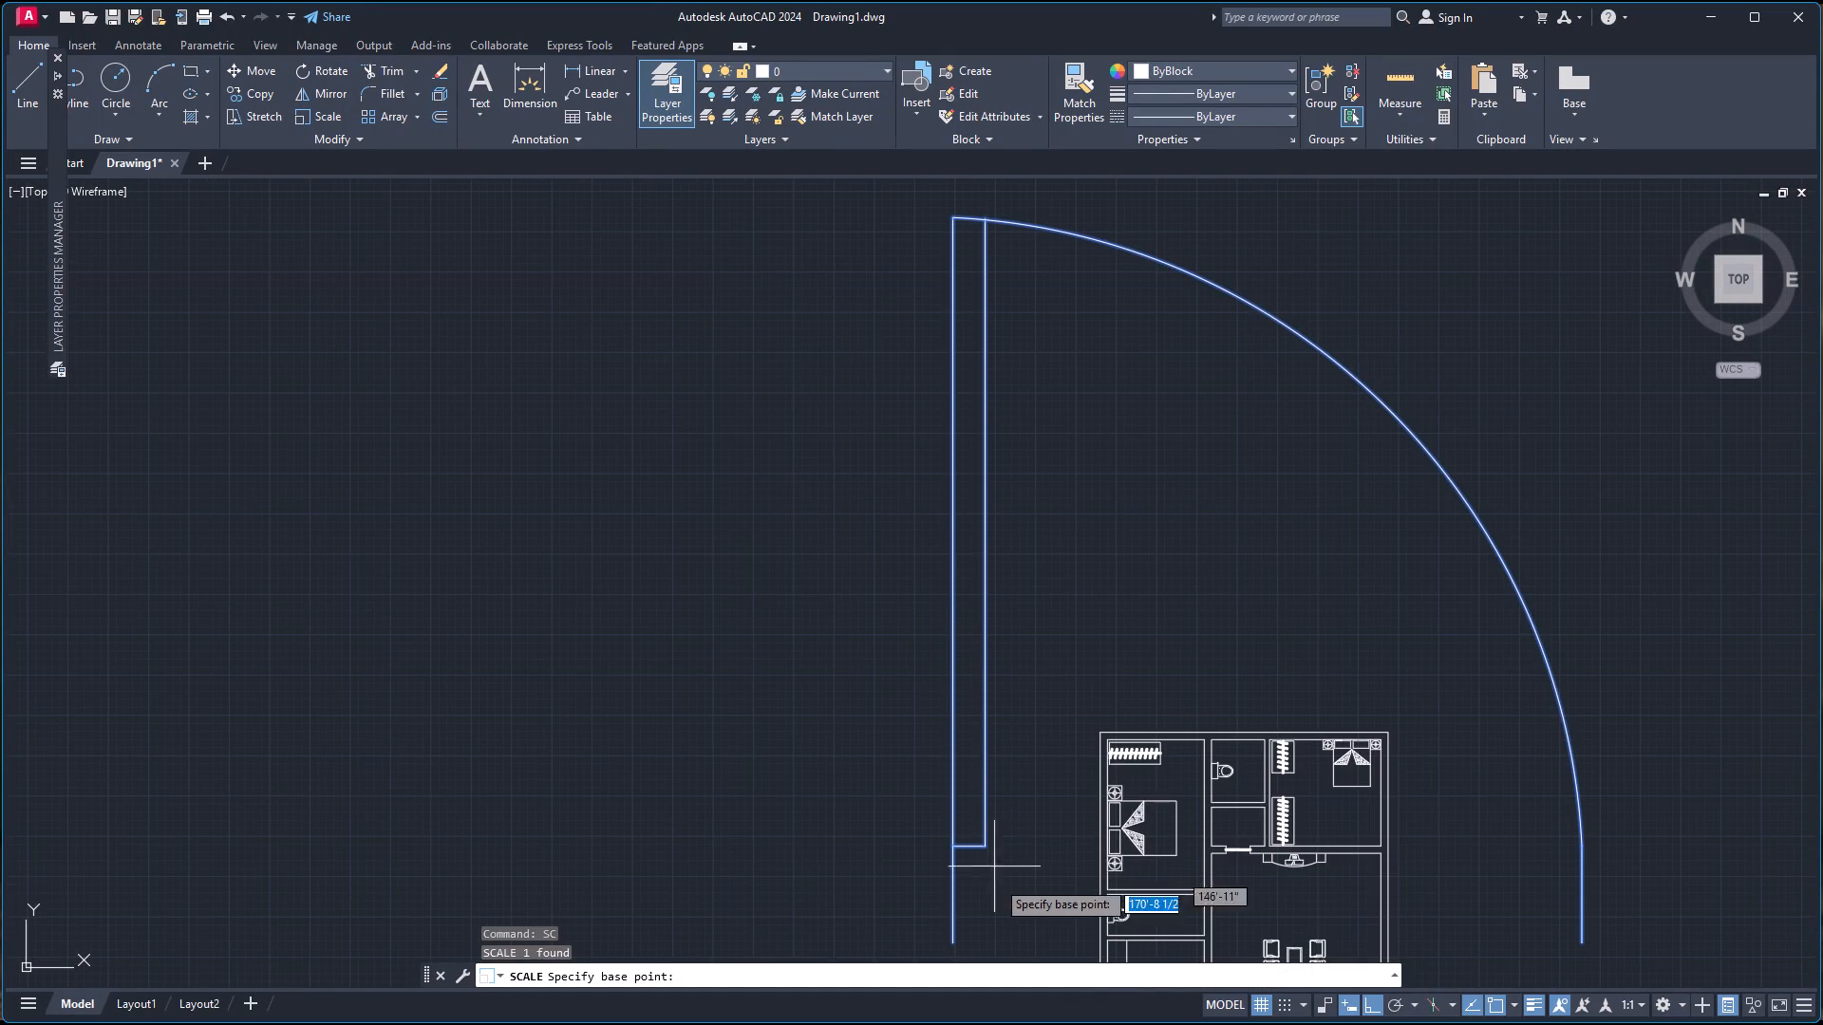
click(949, 941)
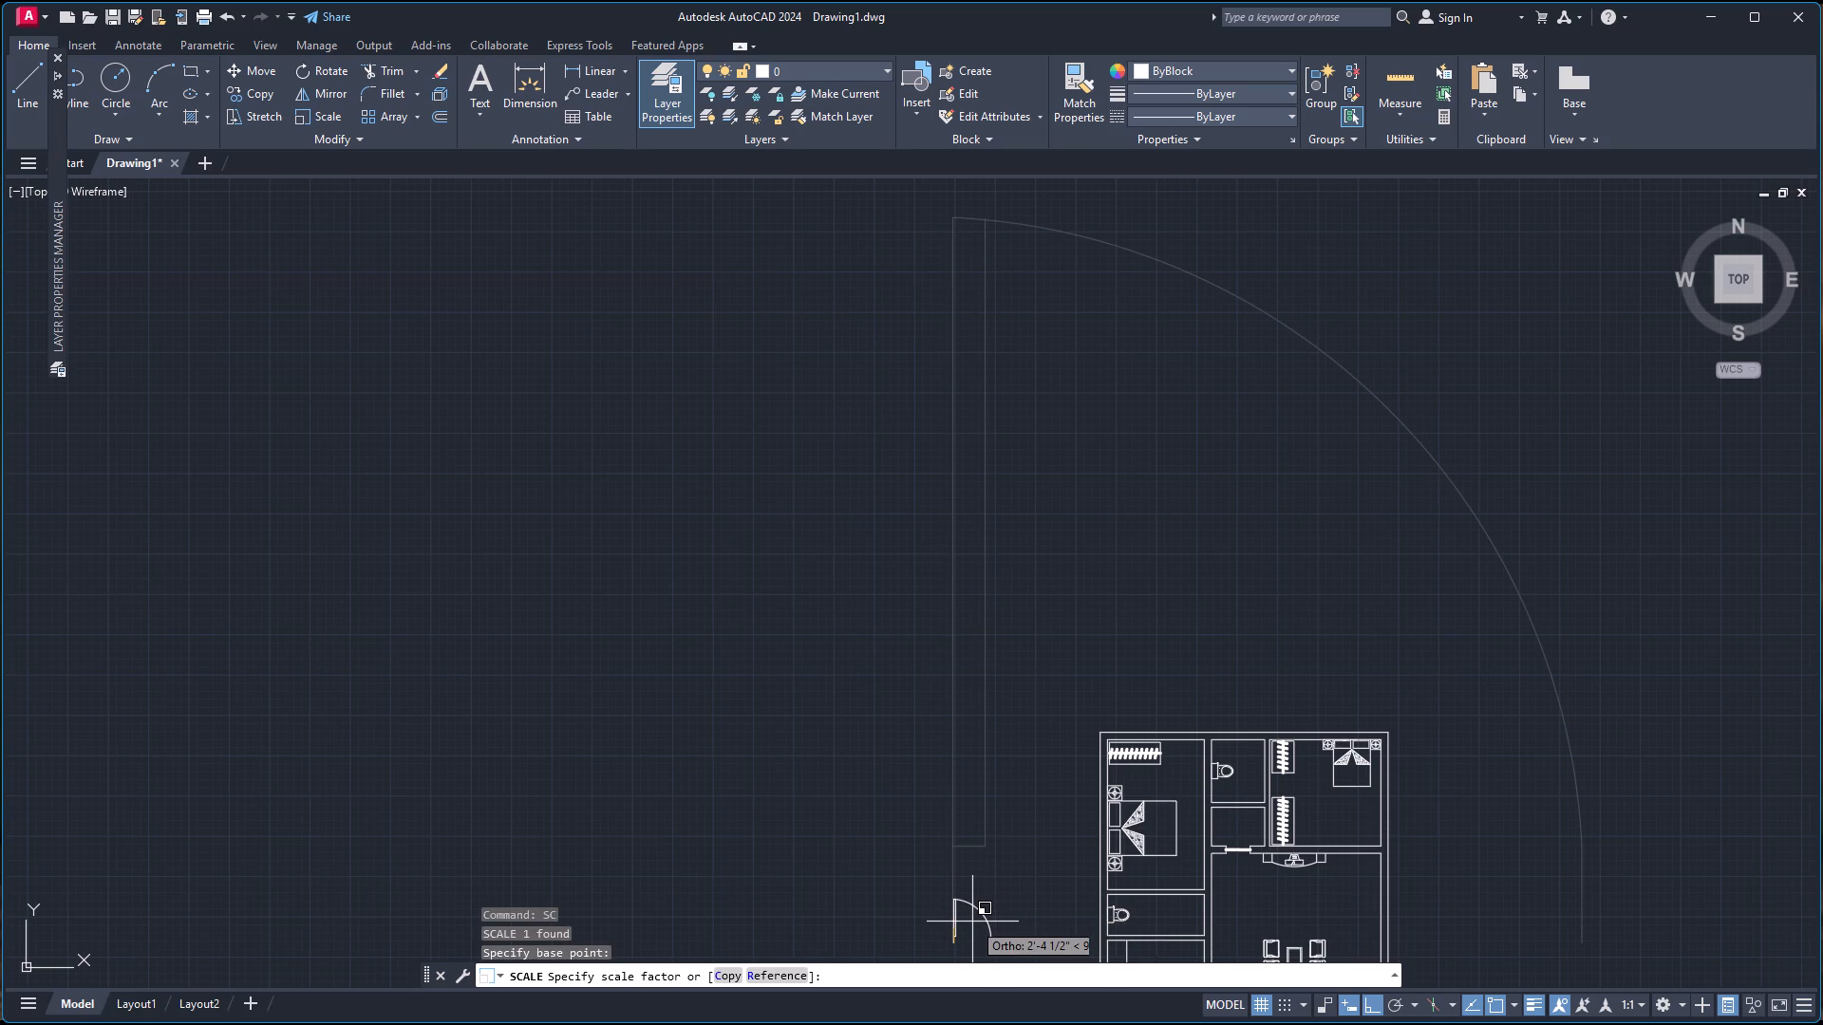
click(969, 925)
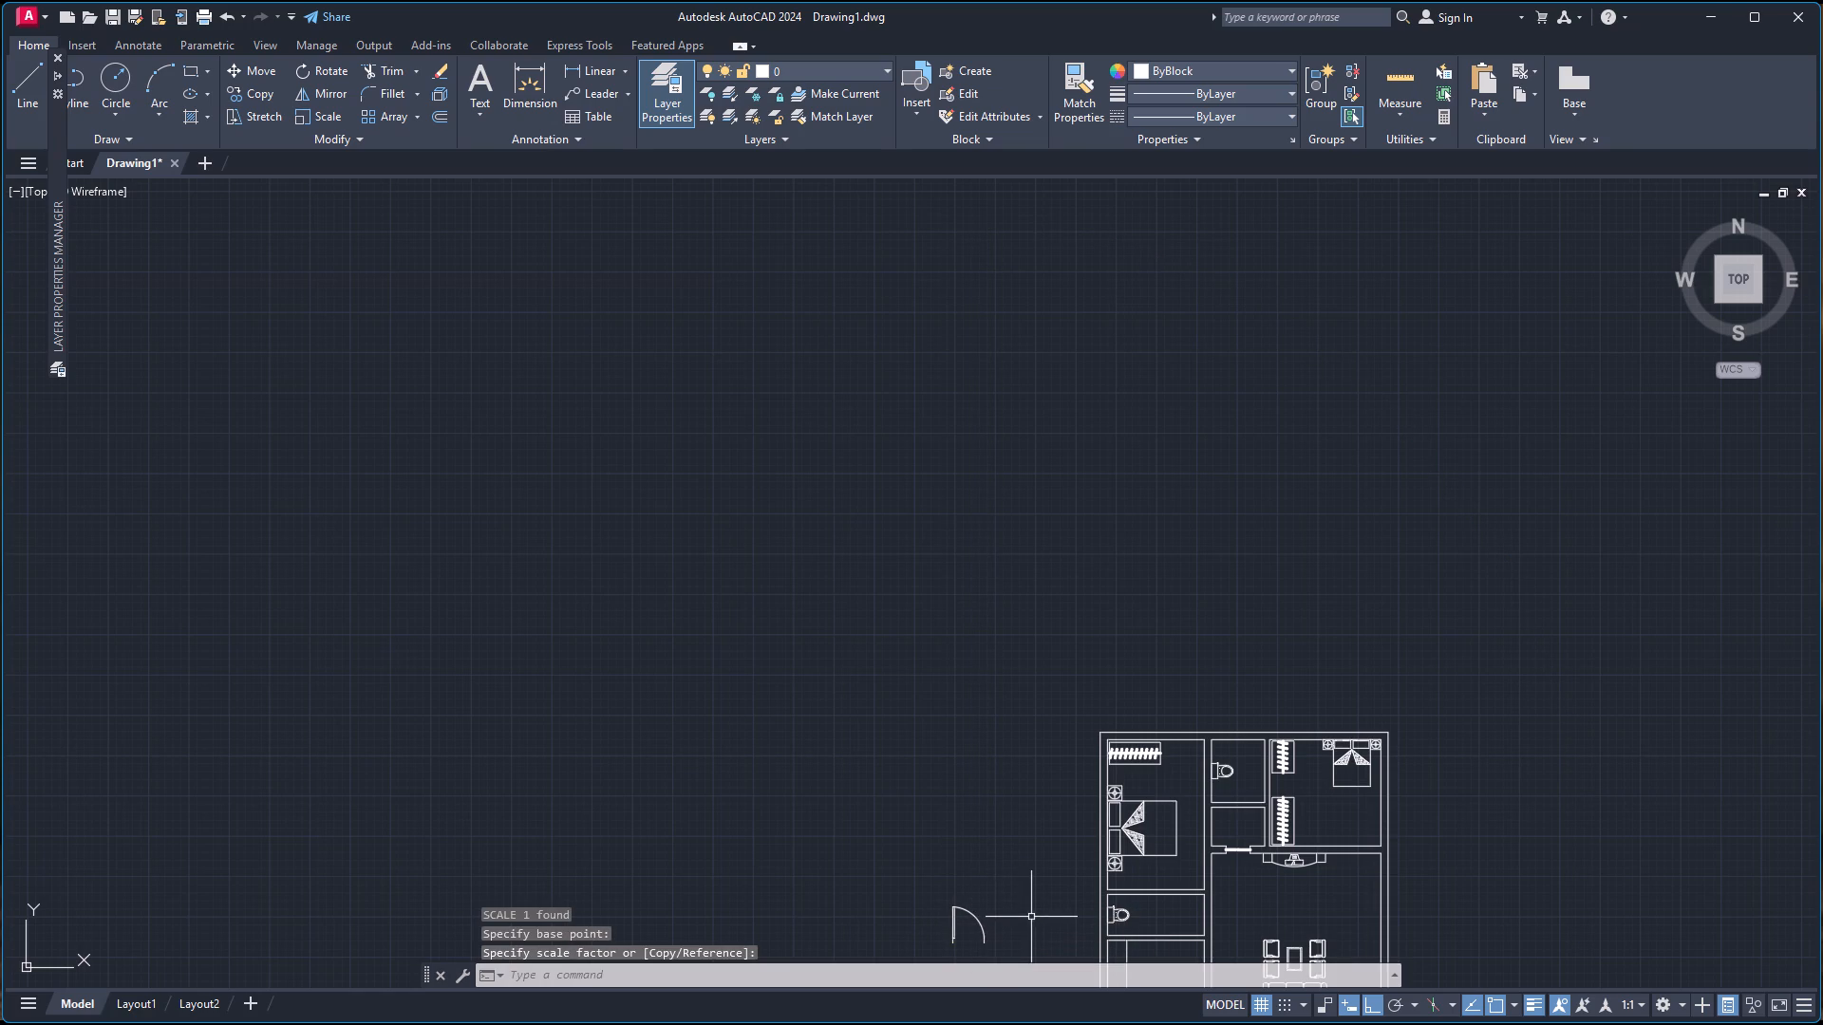
scroll(1047, 807, down, 3)
scroll(1036, 845, up, 1)
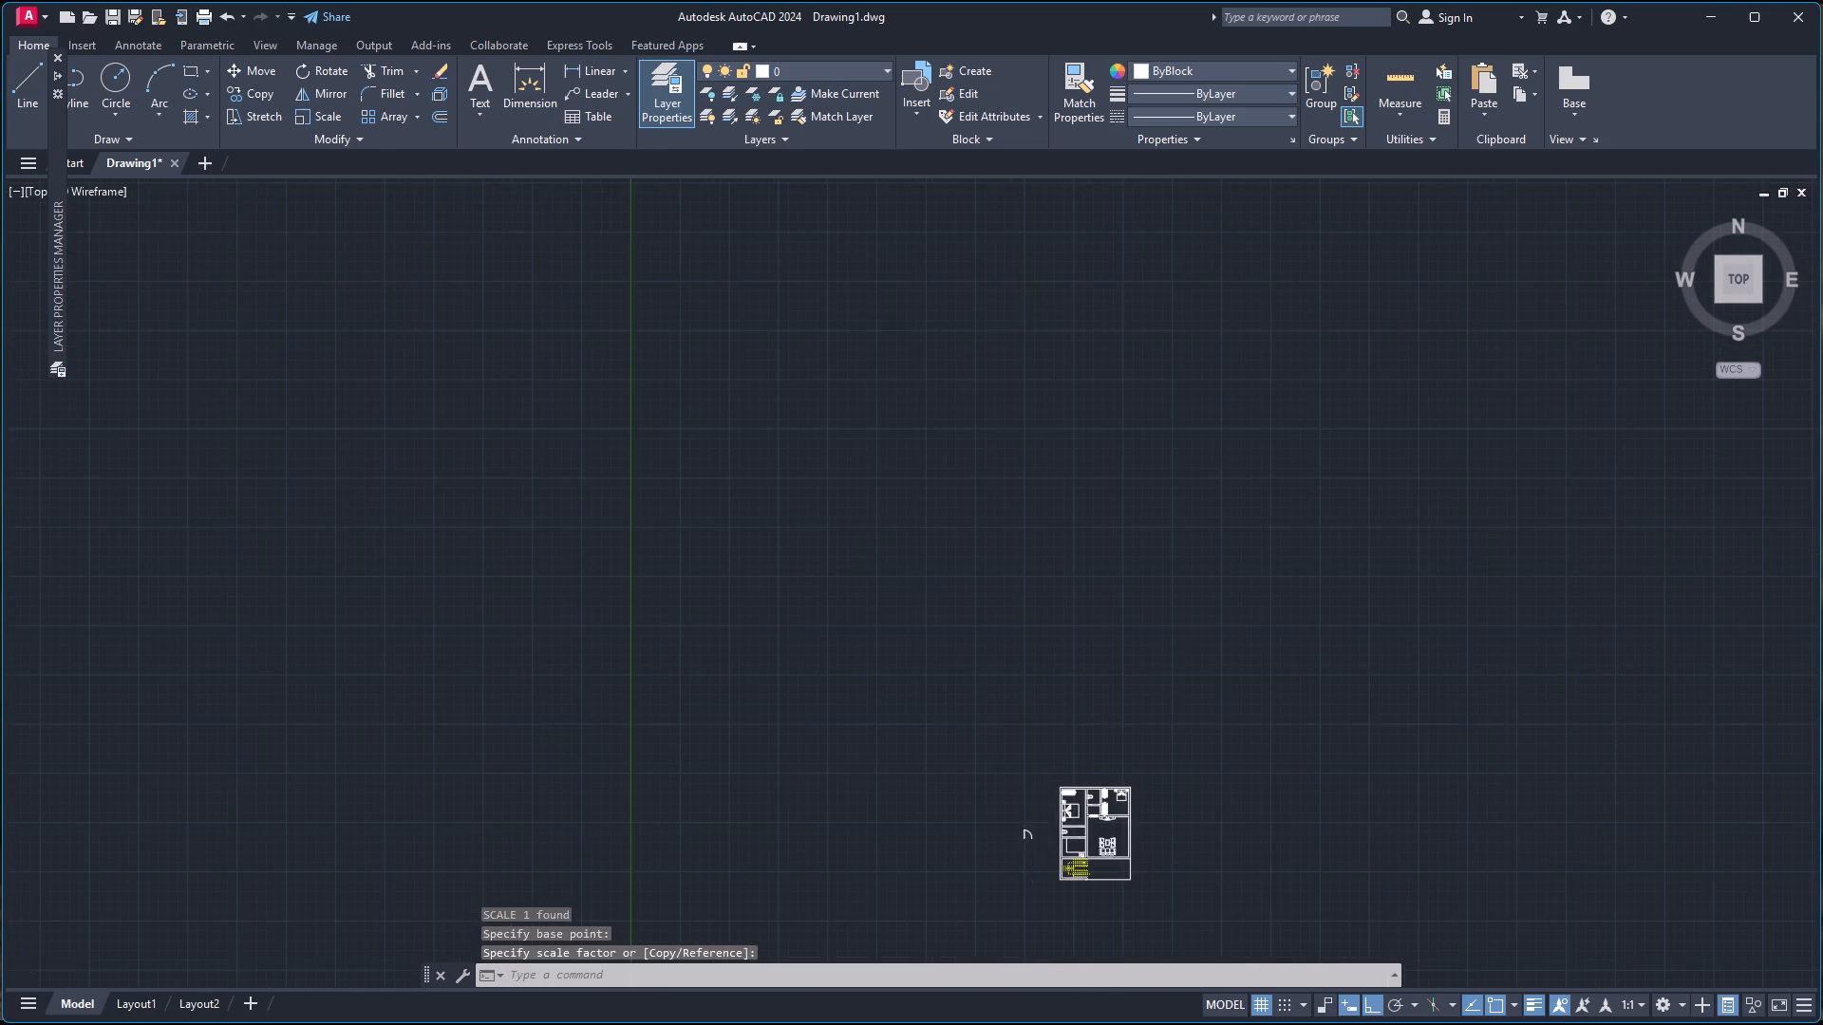
scroll(1036, 845, up, 5)
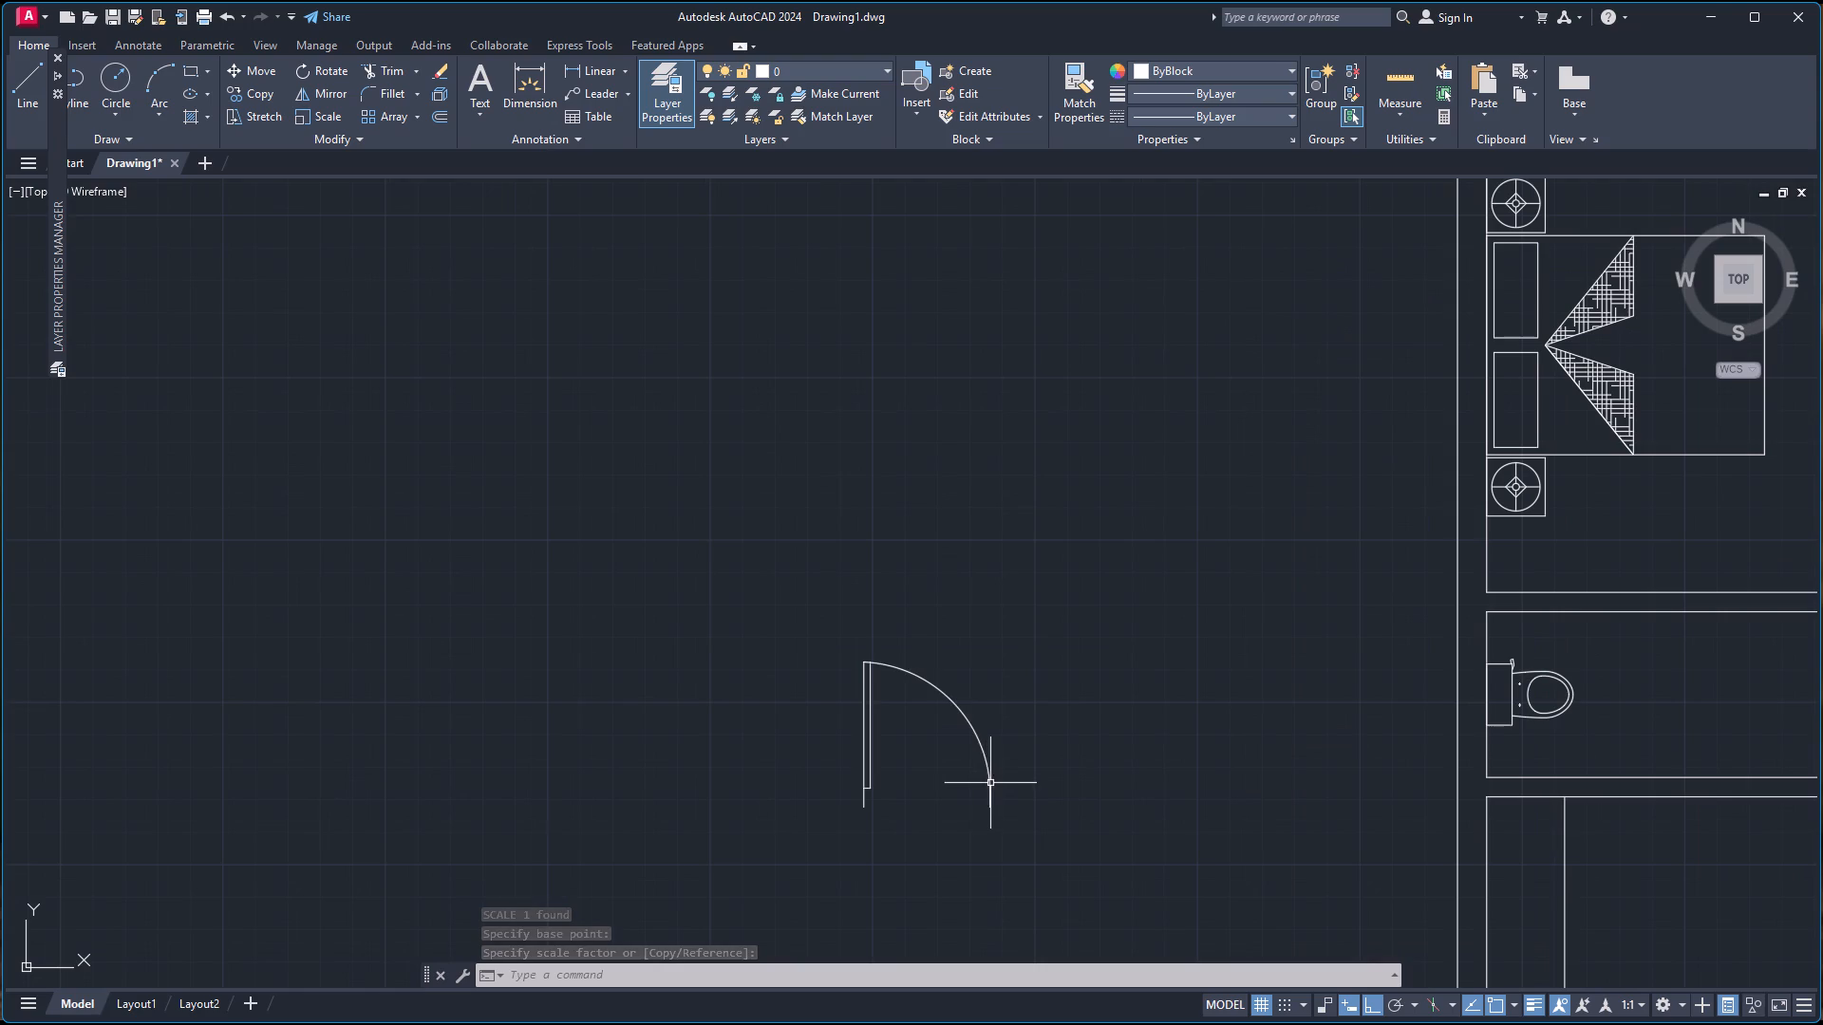
Mirror the door block about a vertical line through its east jamb end, keeping the original.
click(990, 783)
key(m)
key(i)
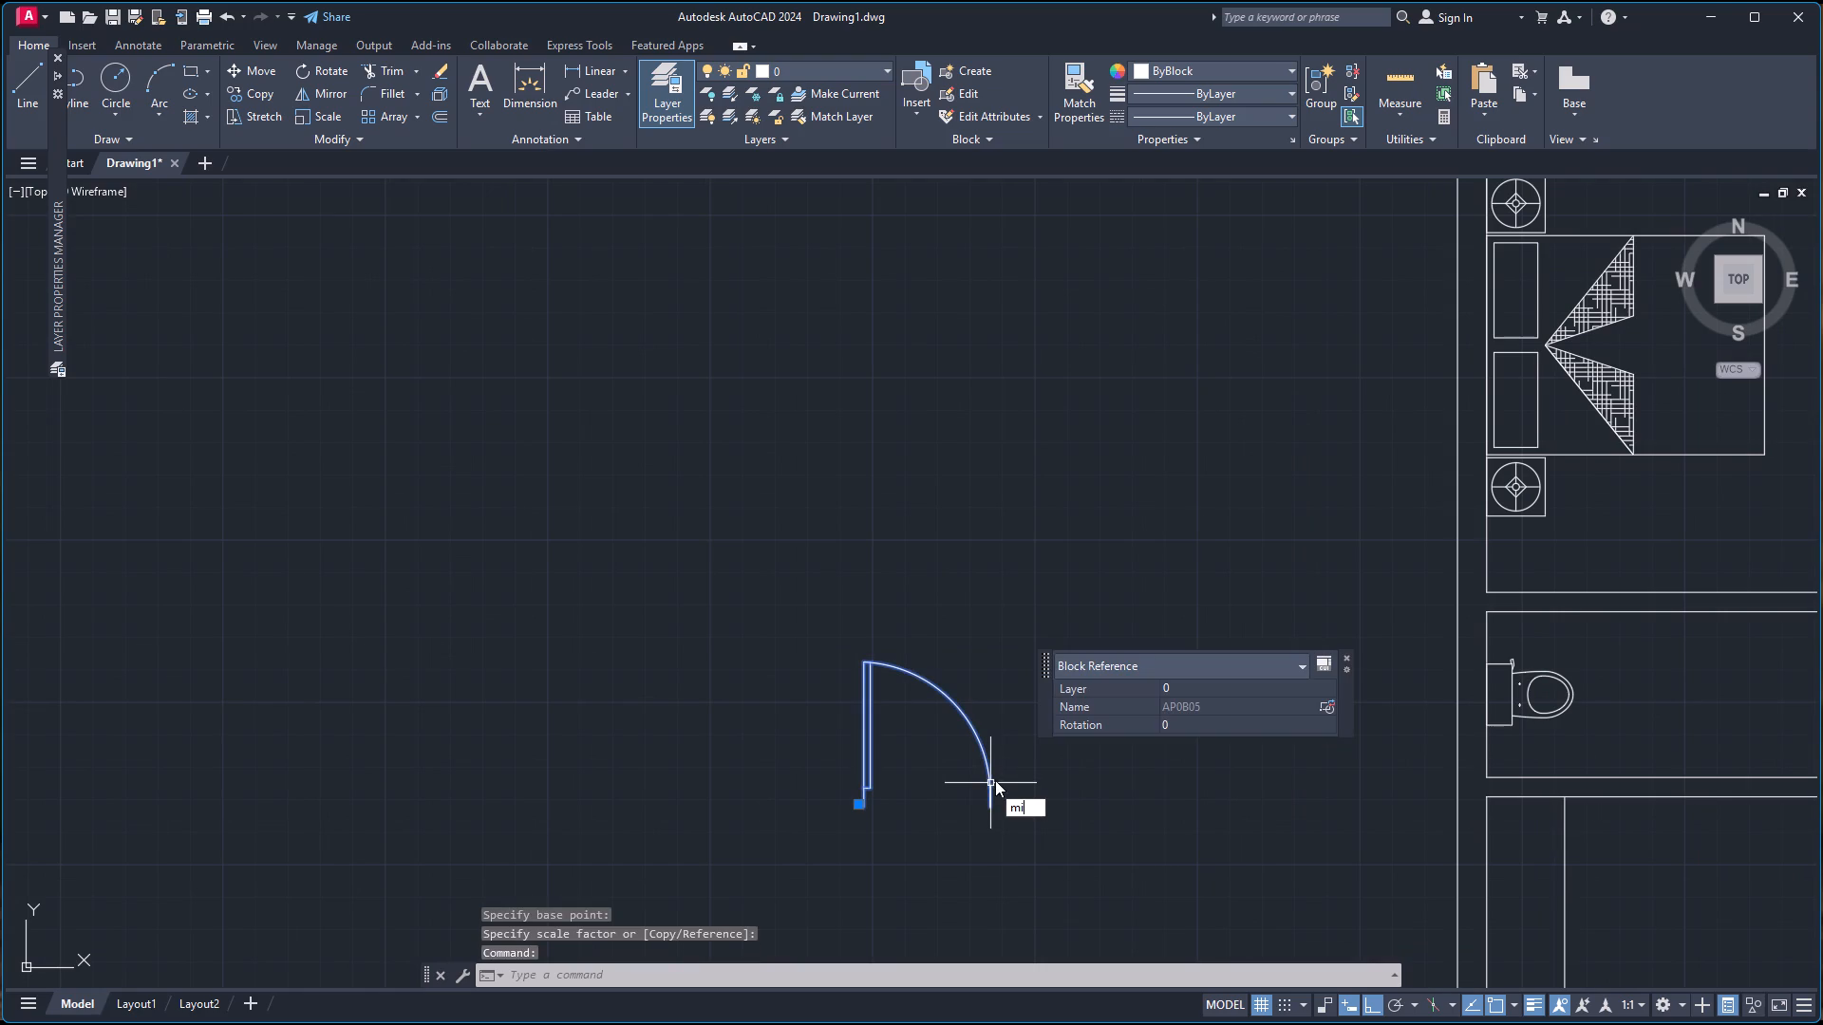
key(Return)
click(991, 807)
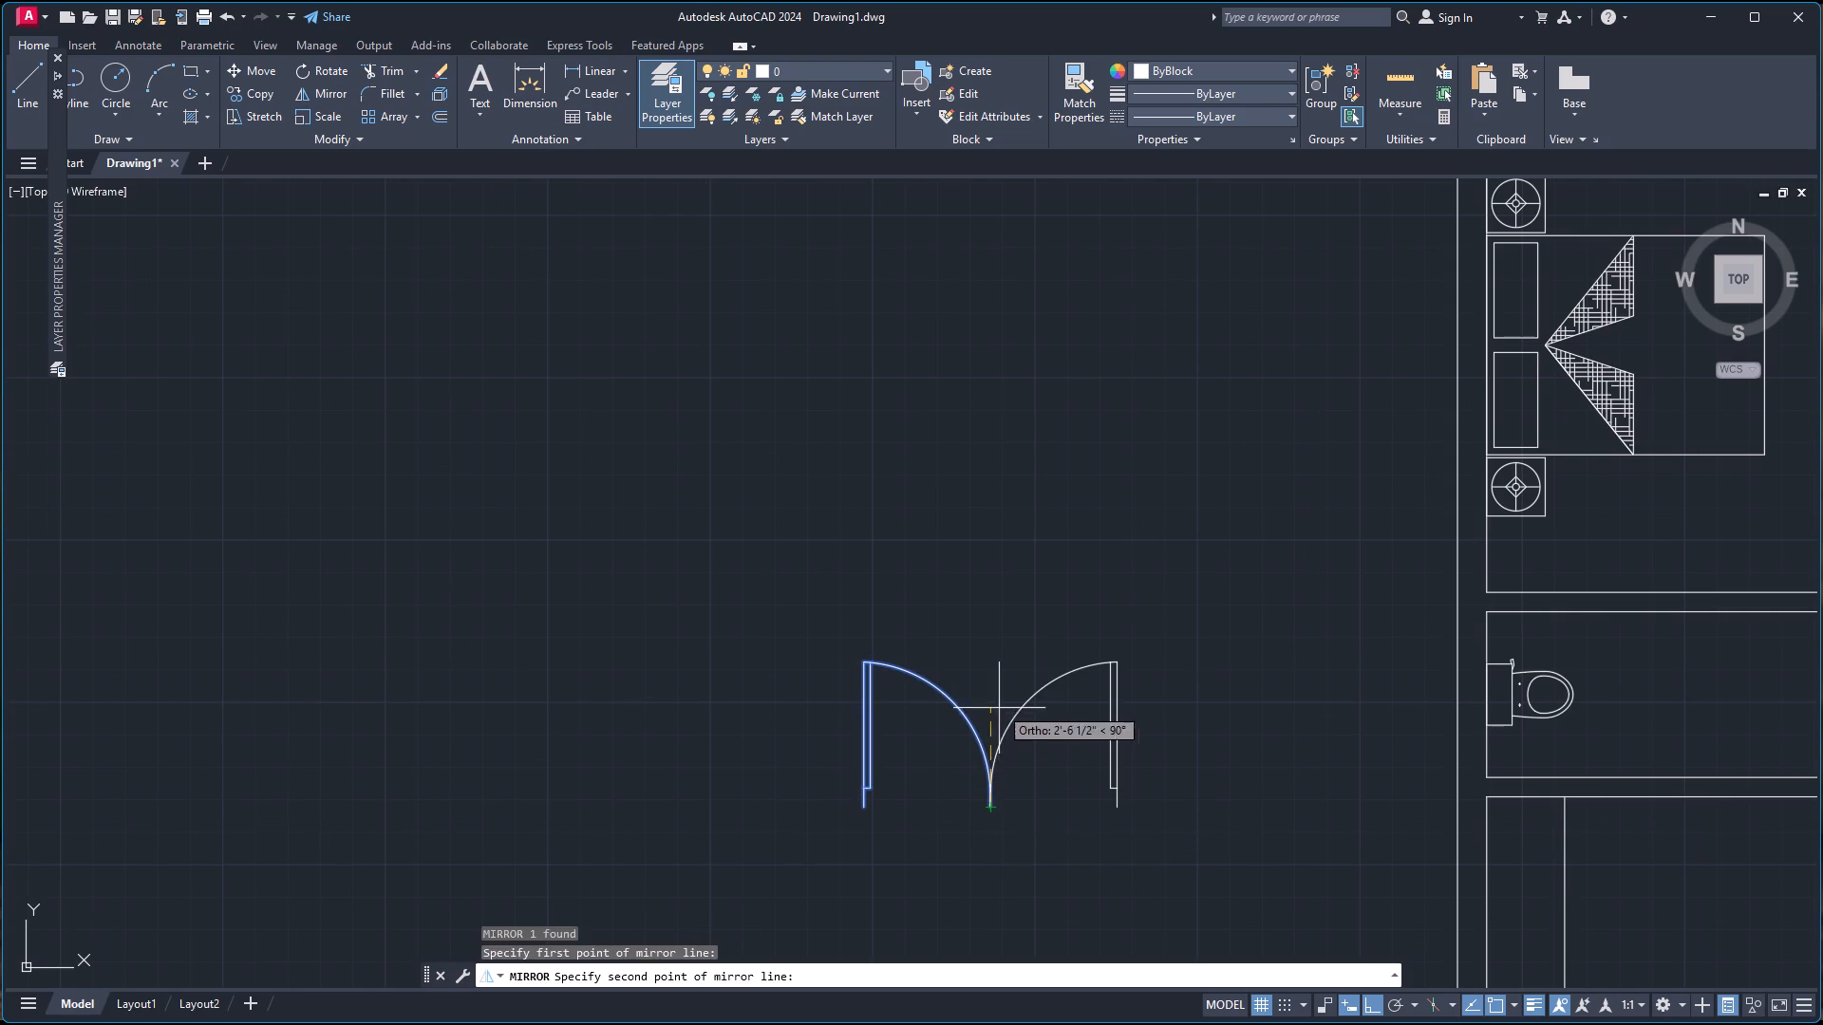
click(995, 662)
drag(1034, 732, 995, 662)
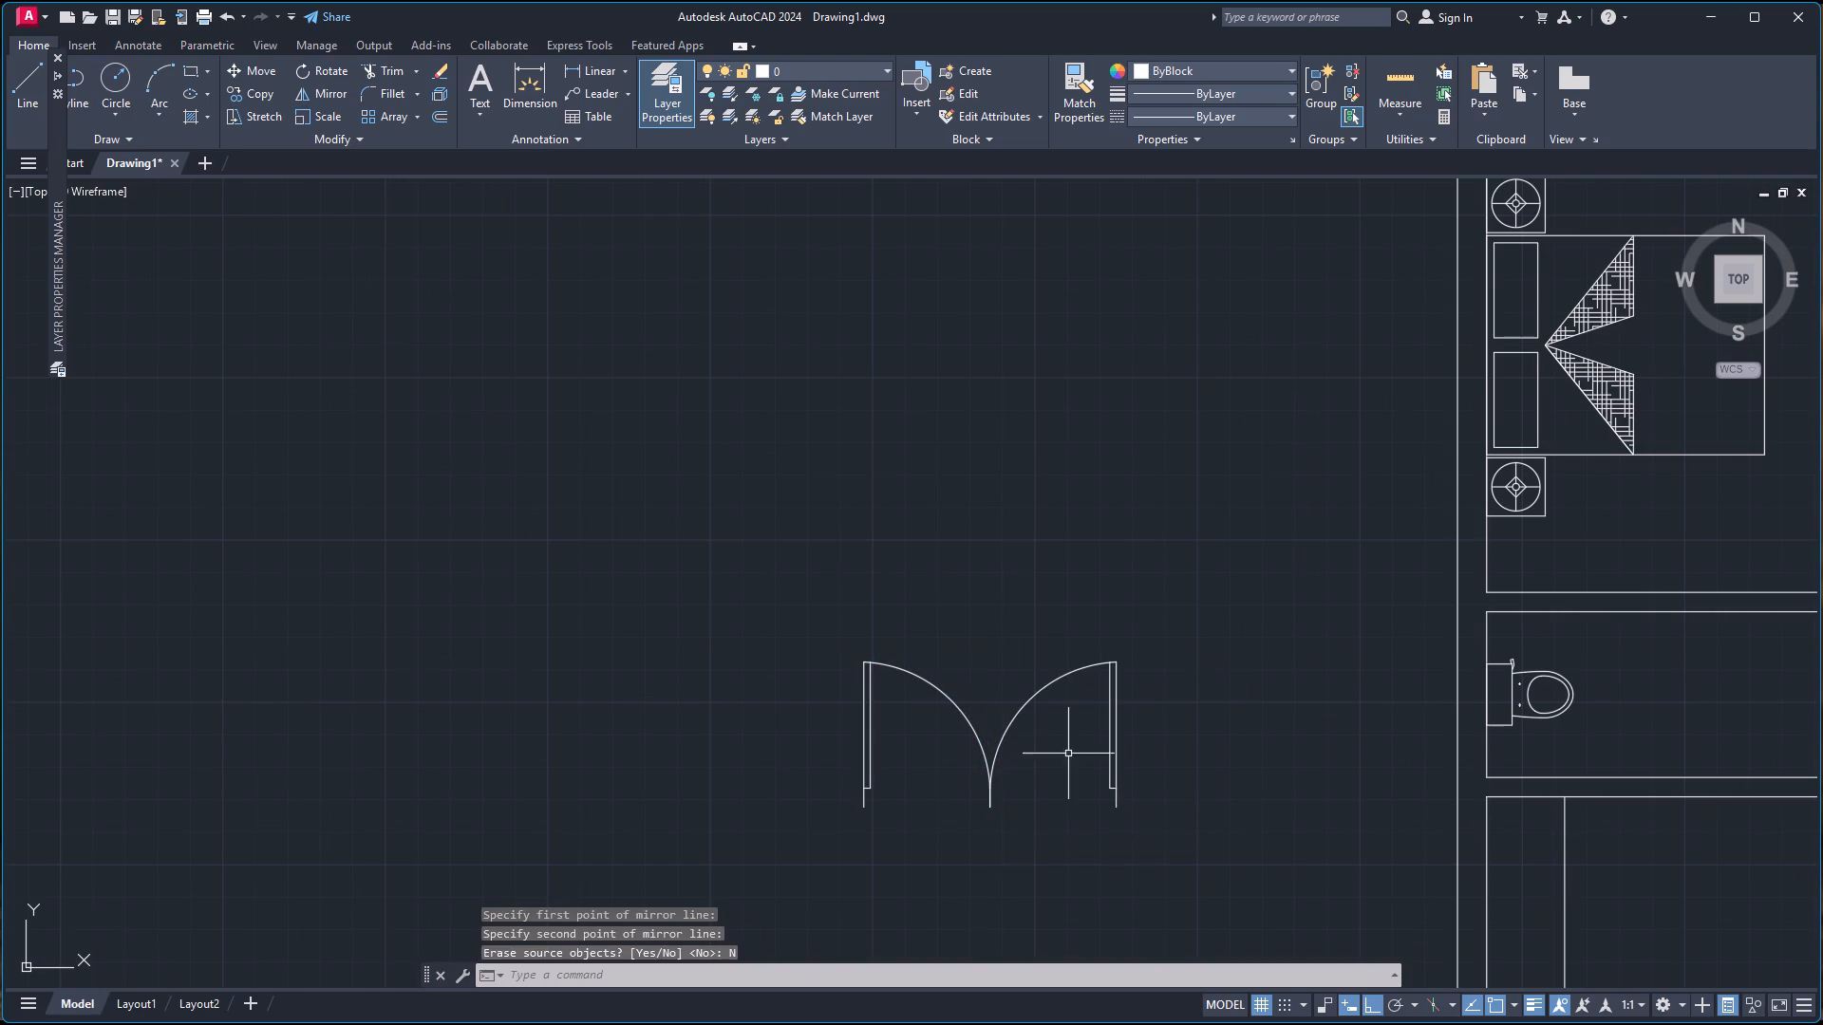
Copy the mirrored east door by its hinge jamb's south end onto the living room's south wall, near the southeast corner.
click(1110, 755)
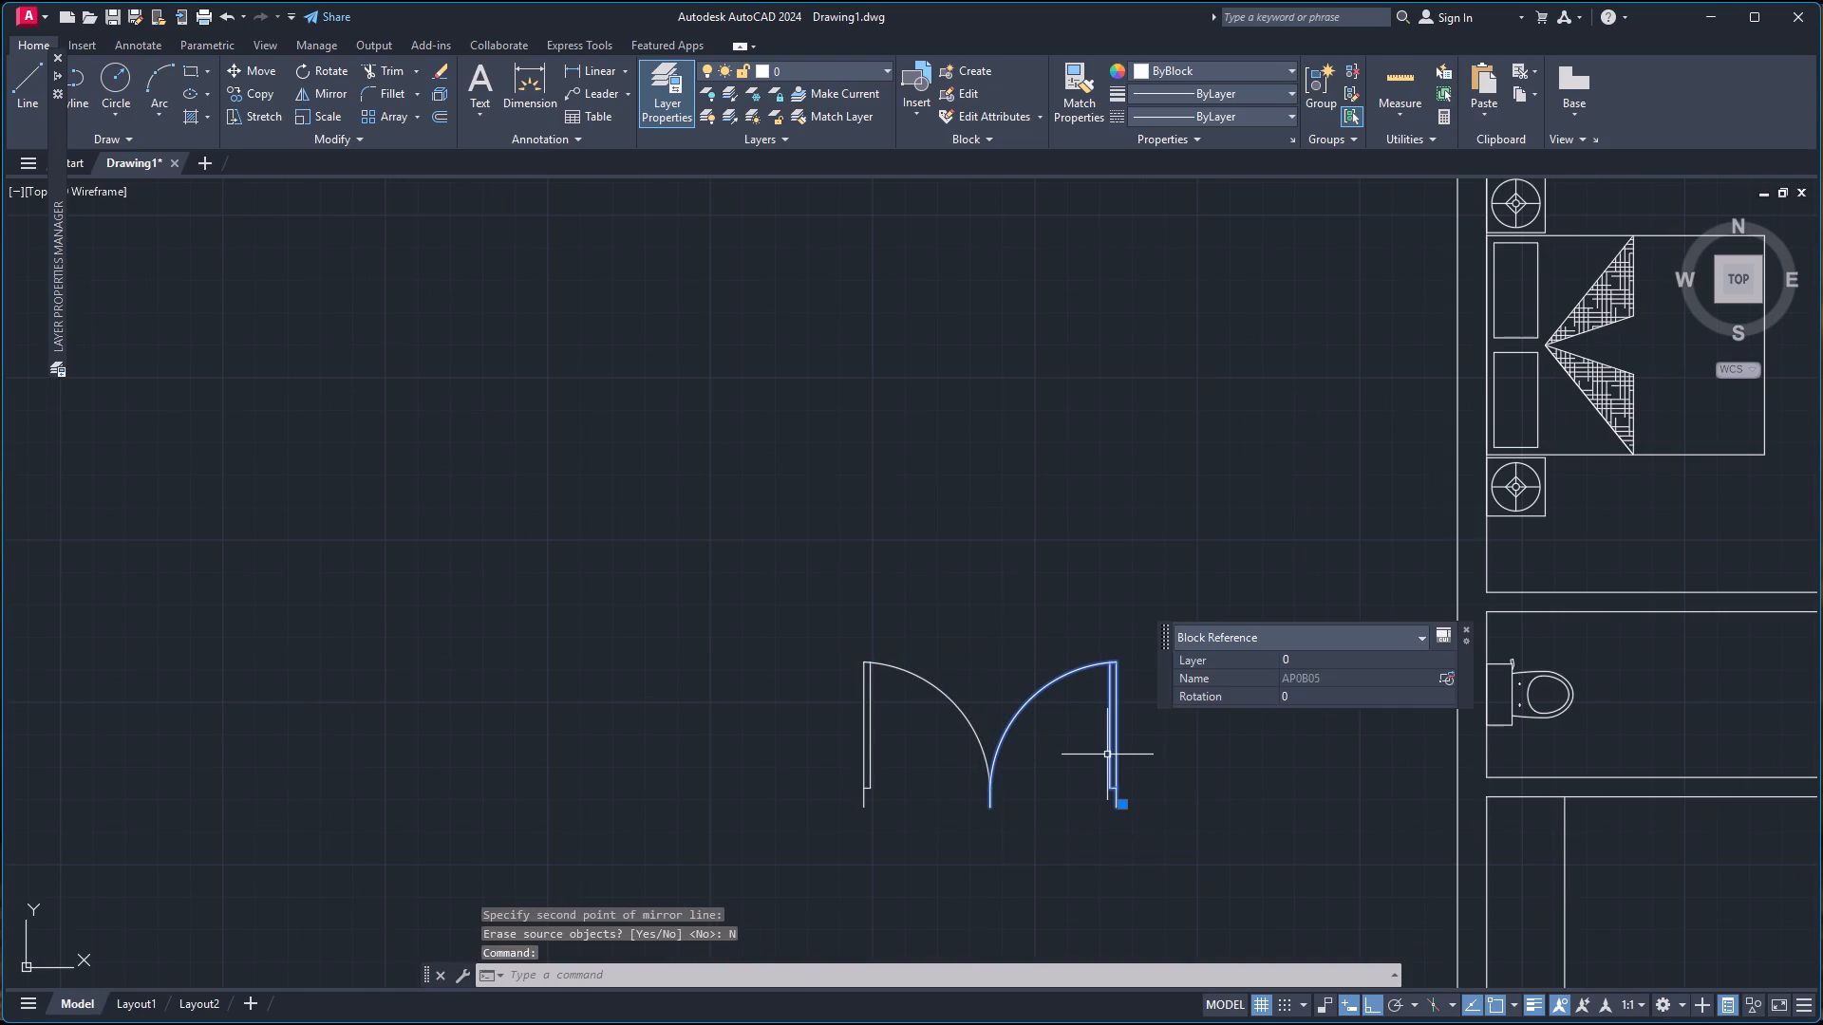
text(co)
key(Return)
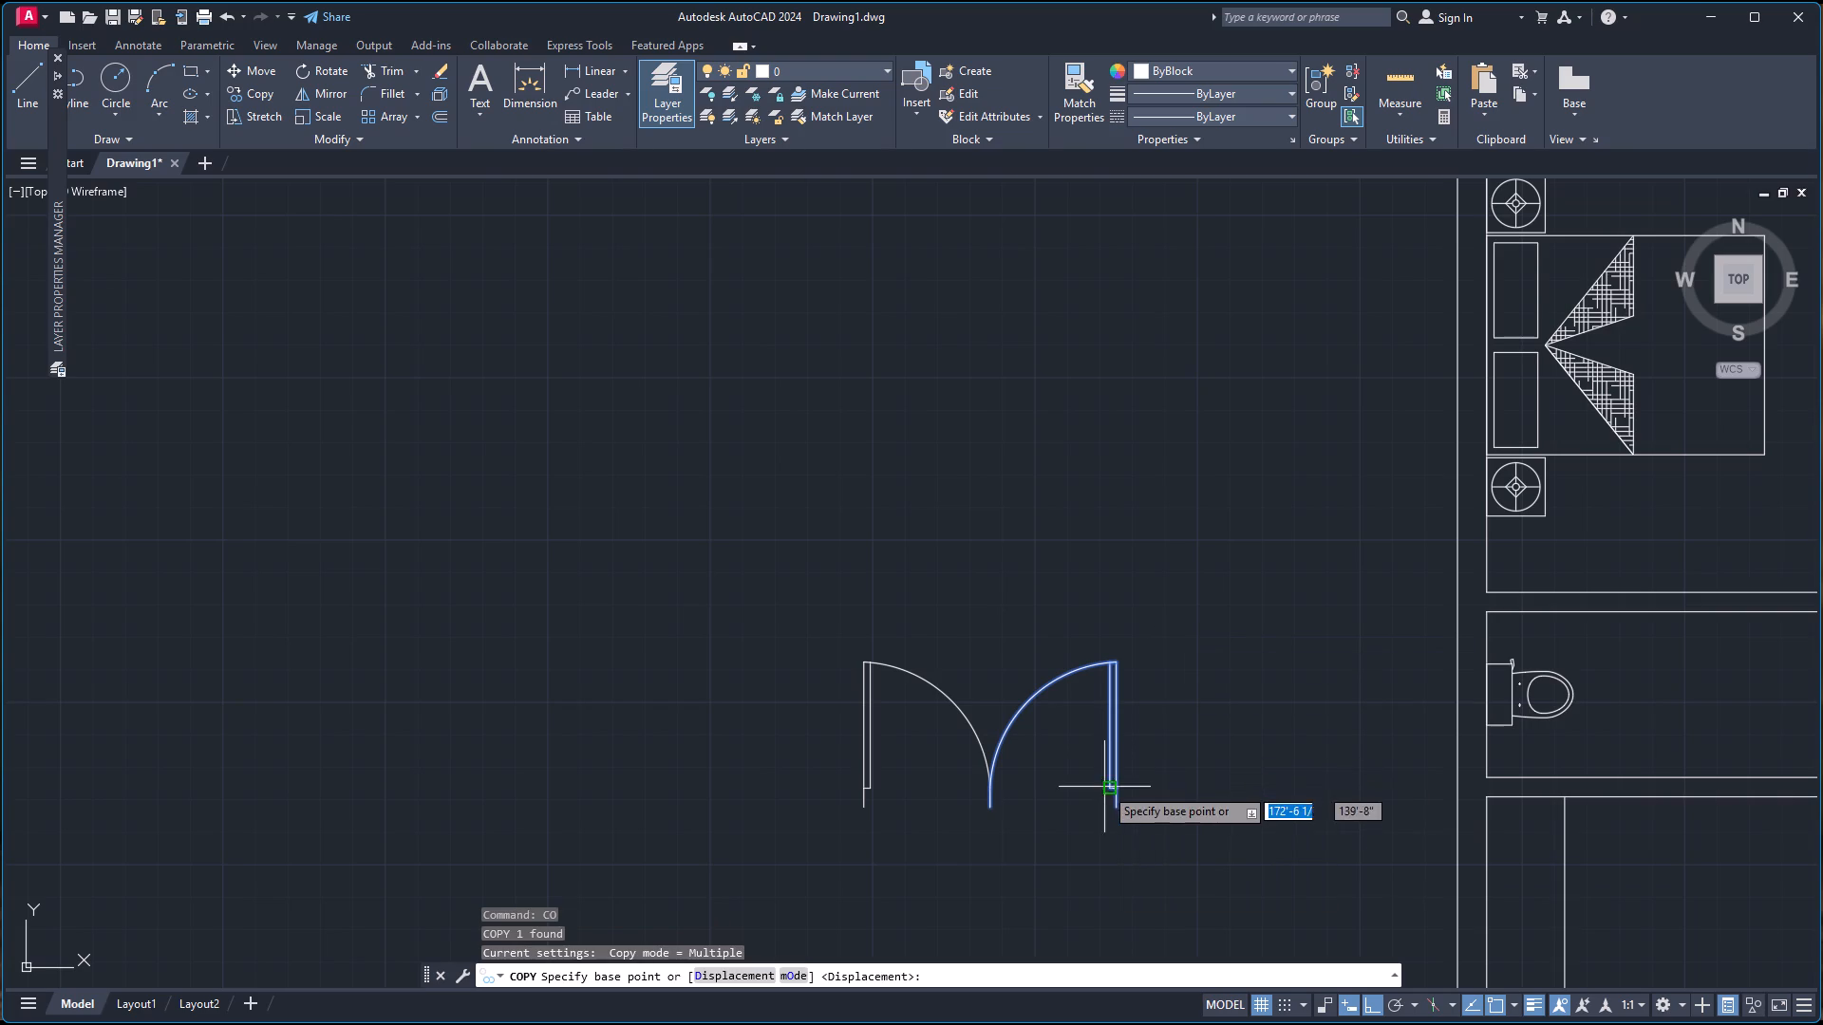
click(1112, 804)
scroll(1278, 678, down, 4)
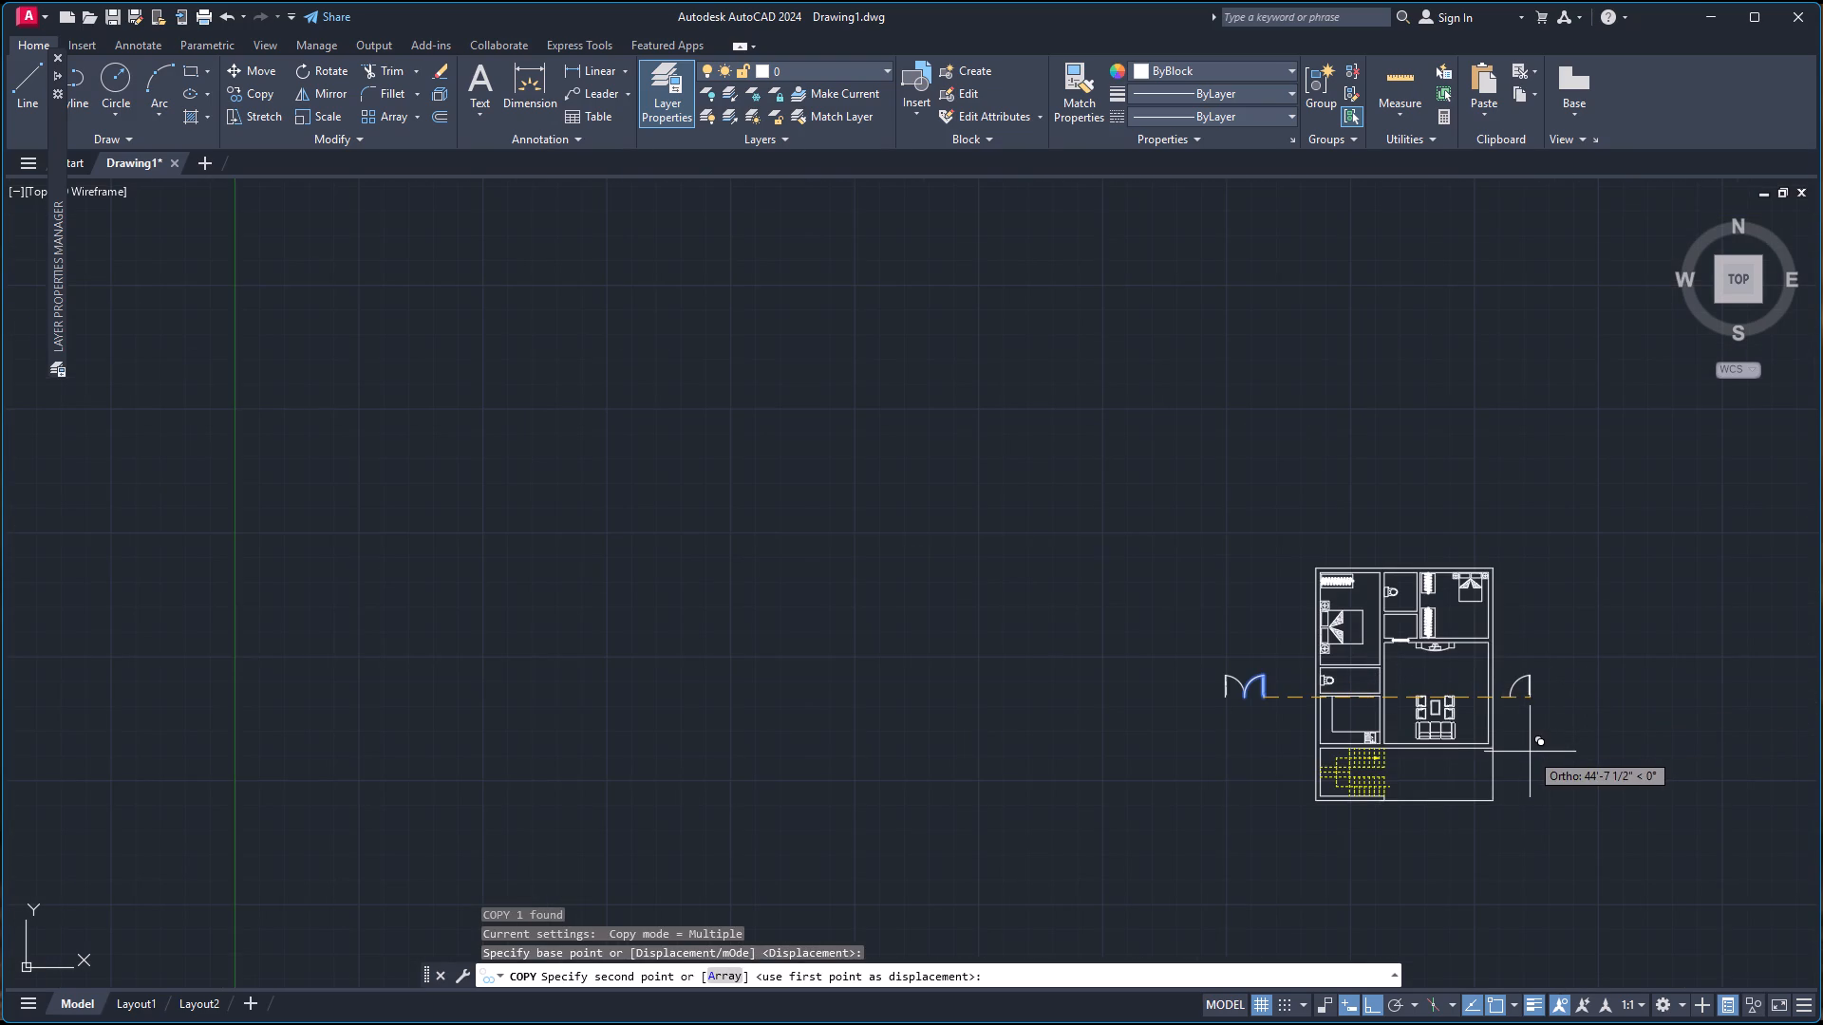
scroll(1471, 785, up, 3)
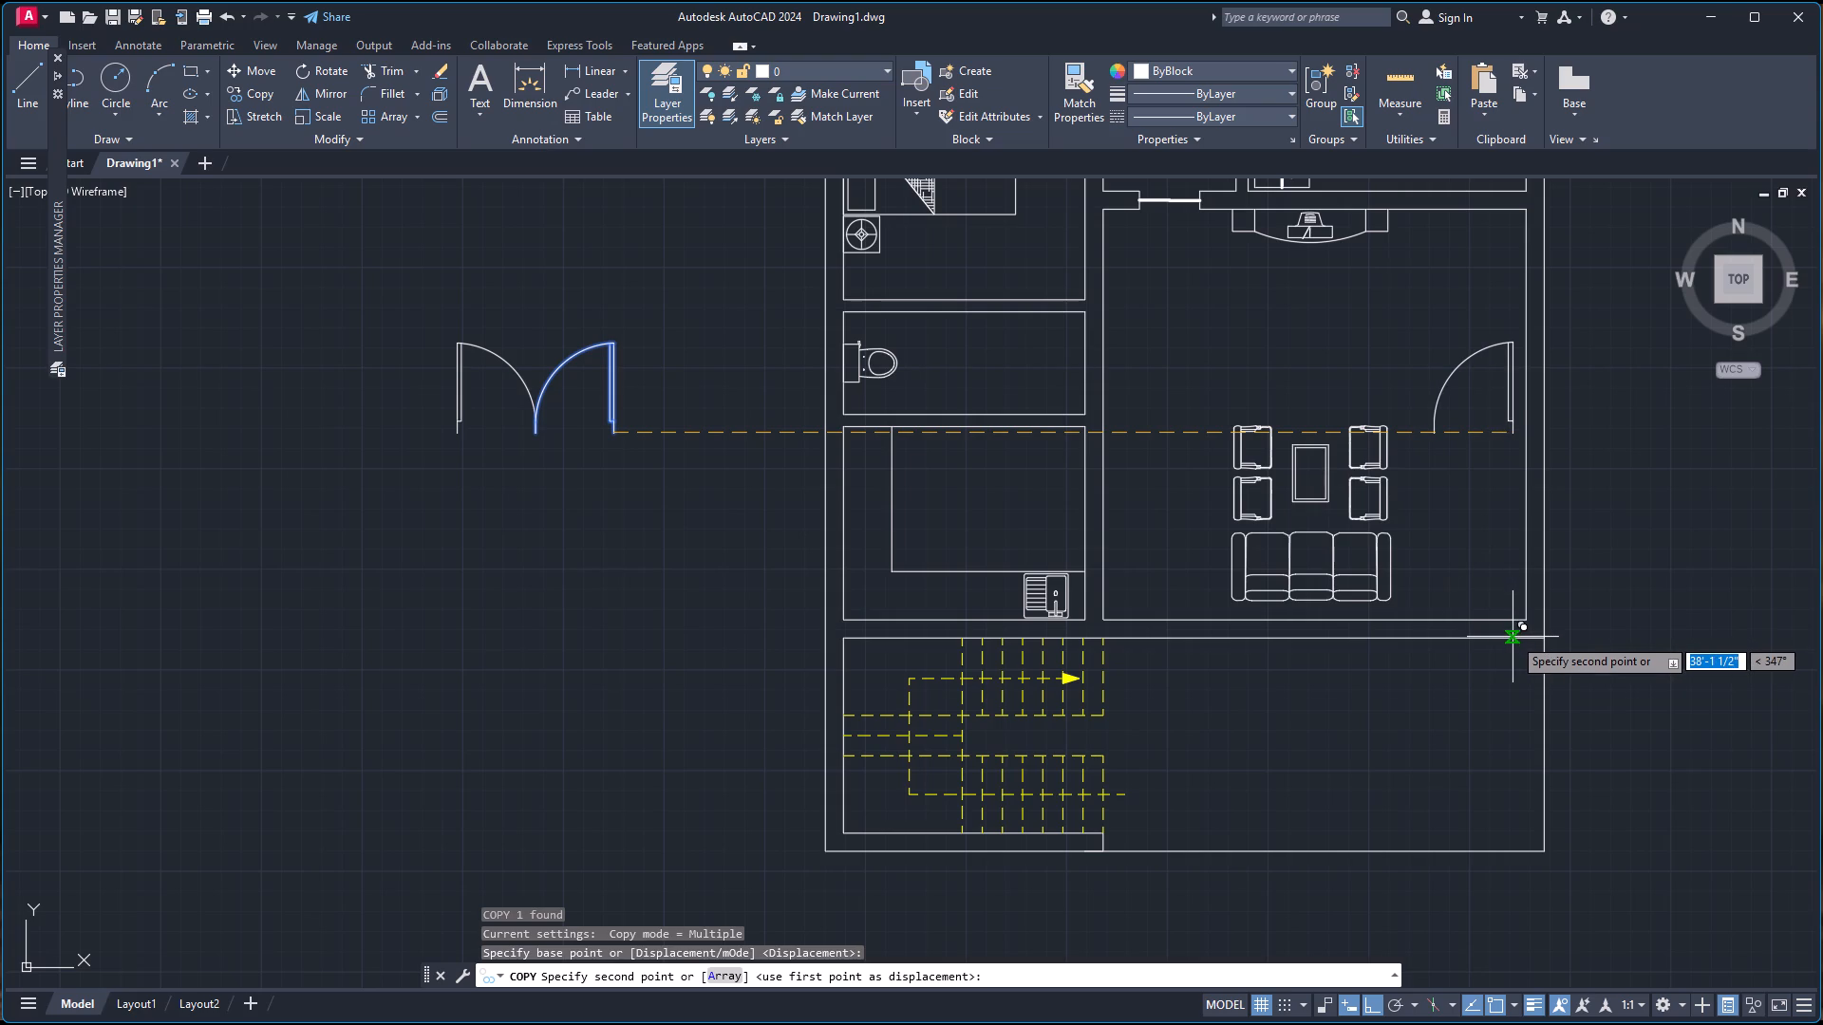
click(1510, 638)
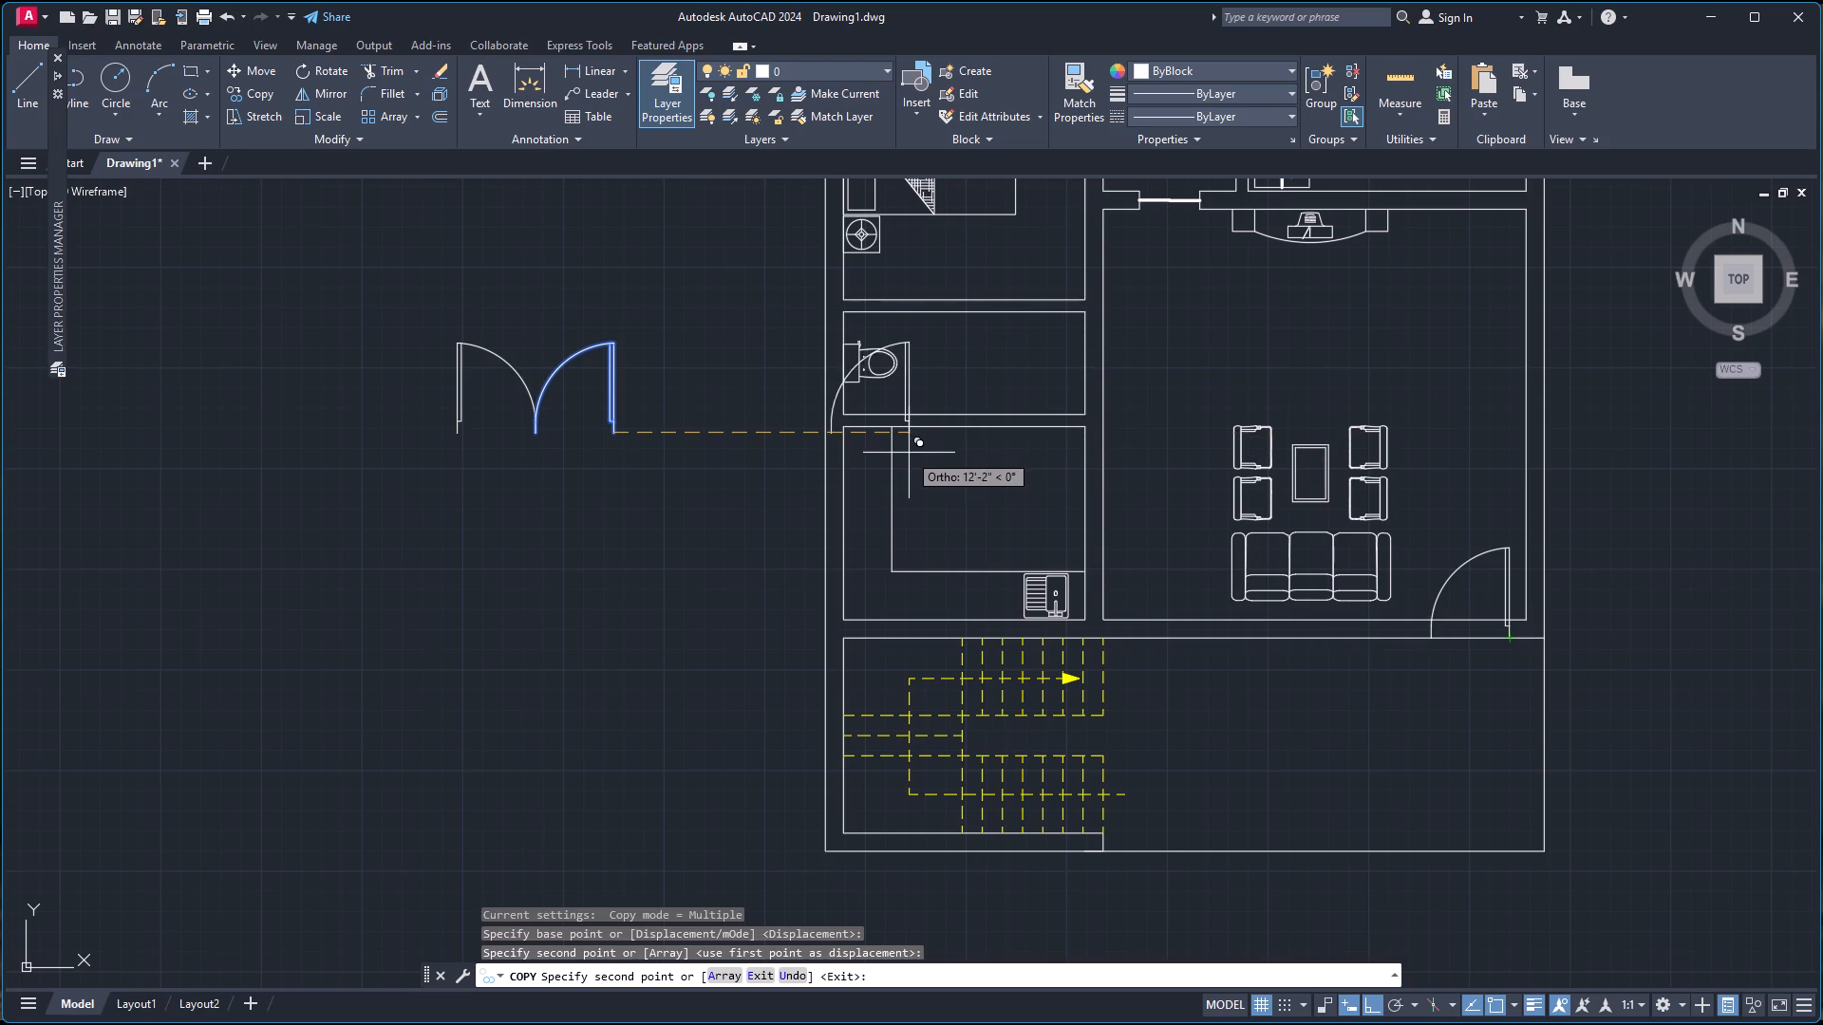
key(Escape)
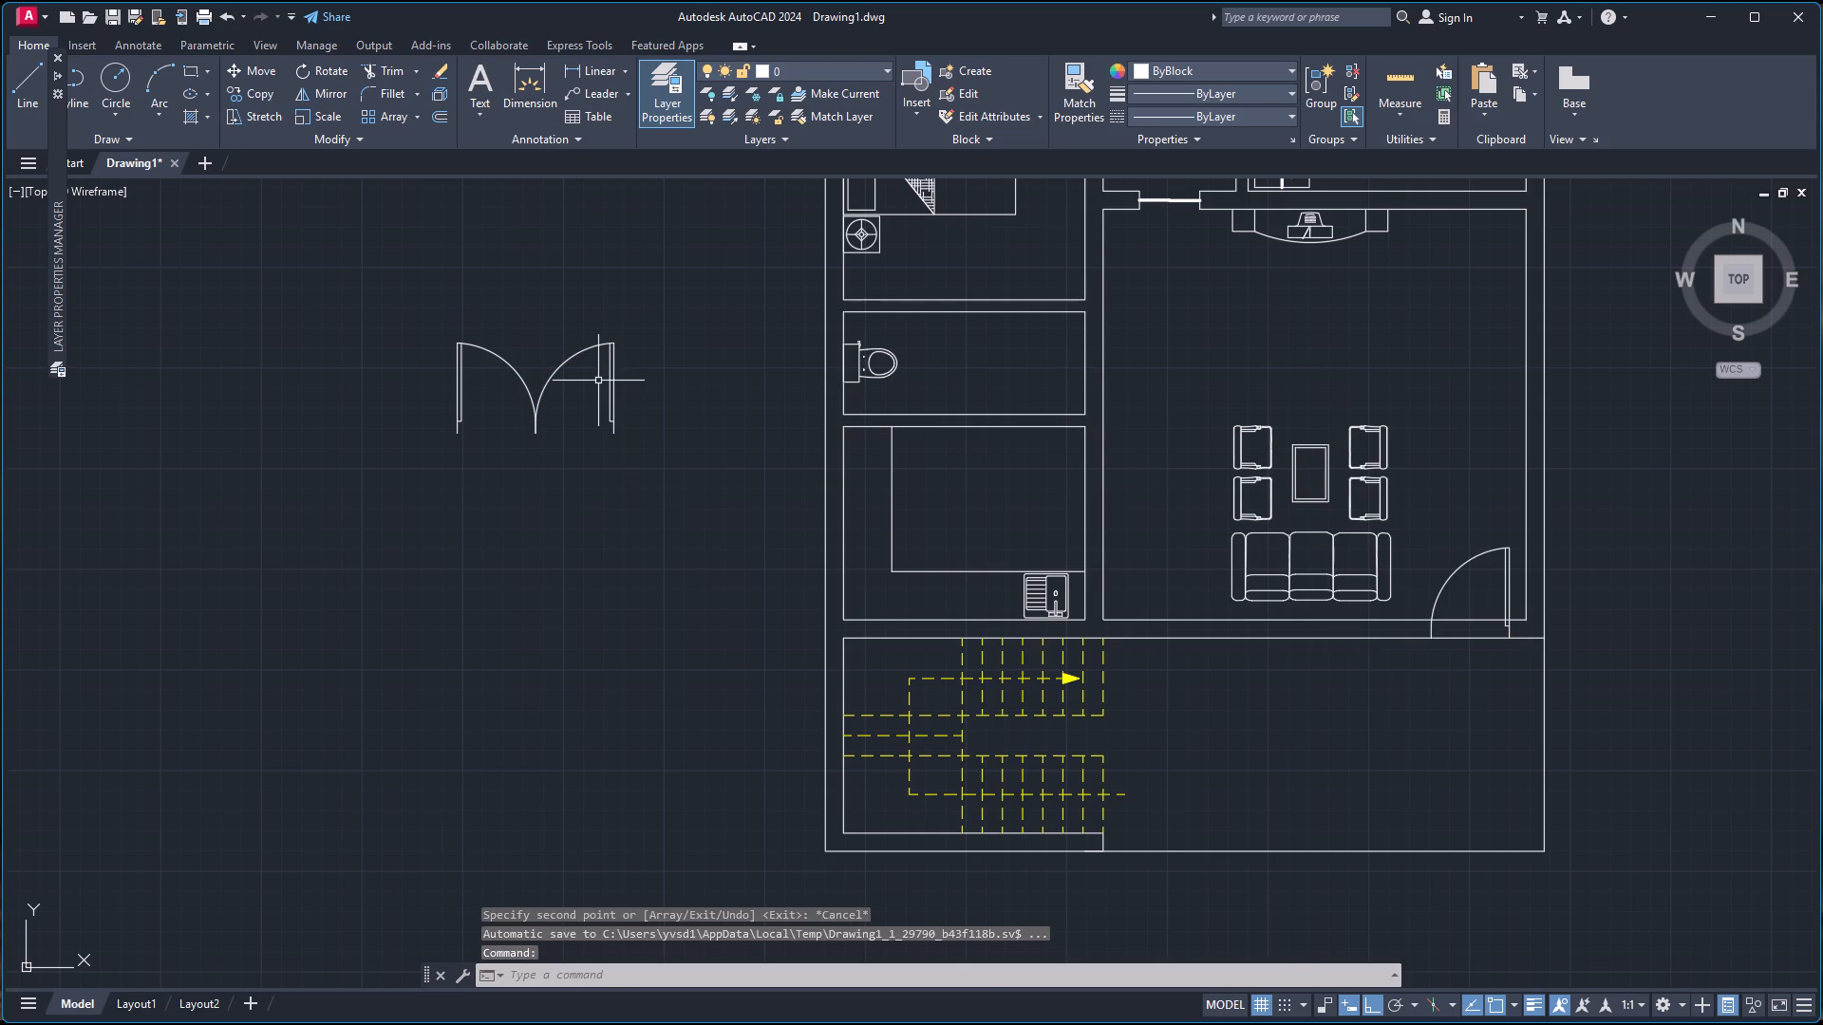
Mirror the spare pair's east door across a horizontal line south of it, keeping the original.
click(611, 391)
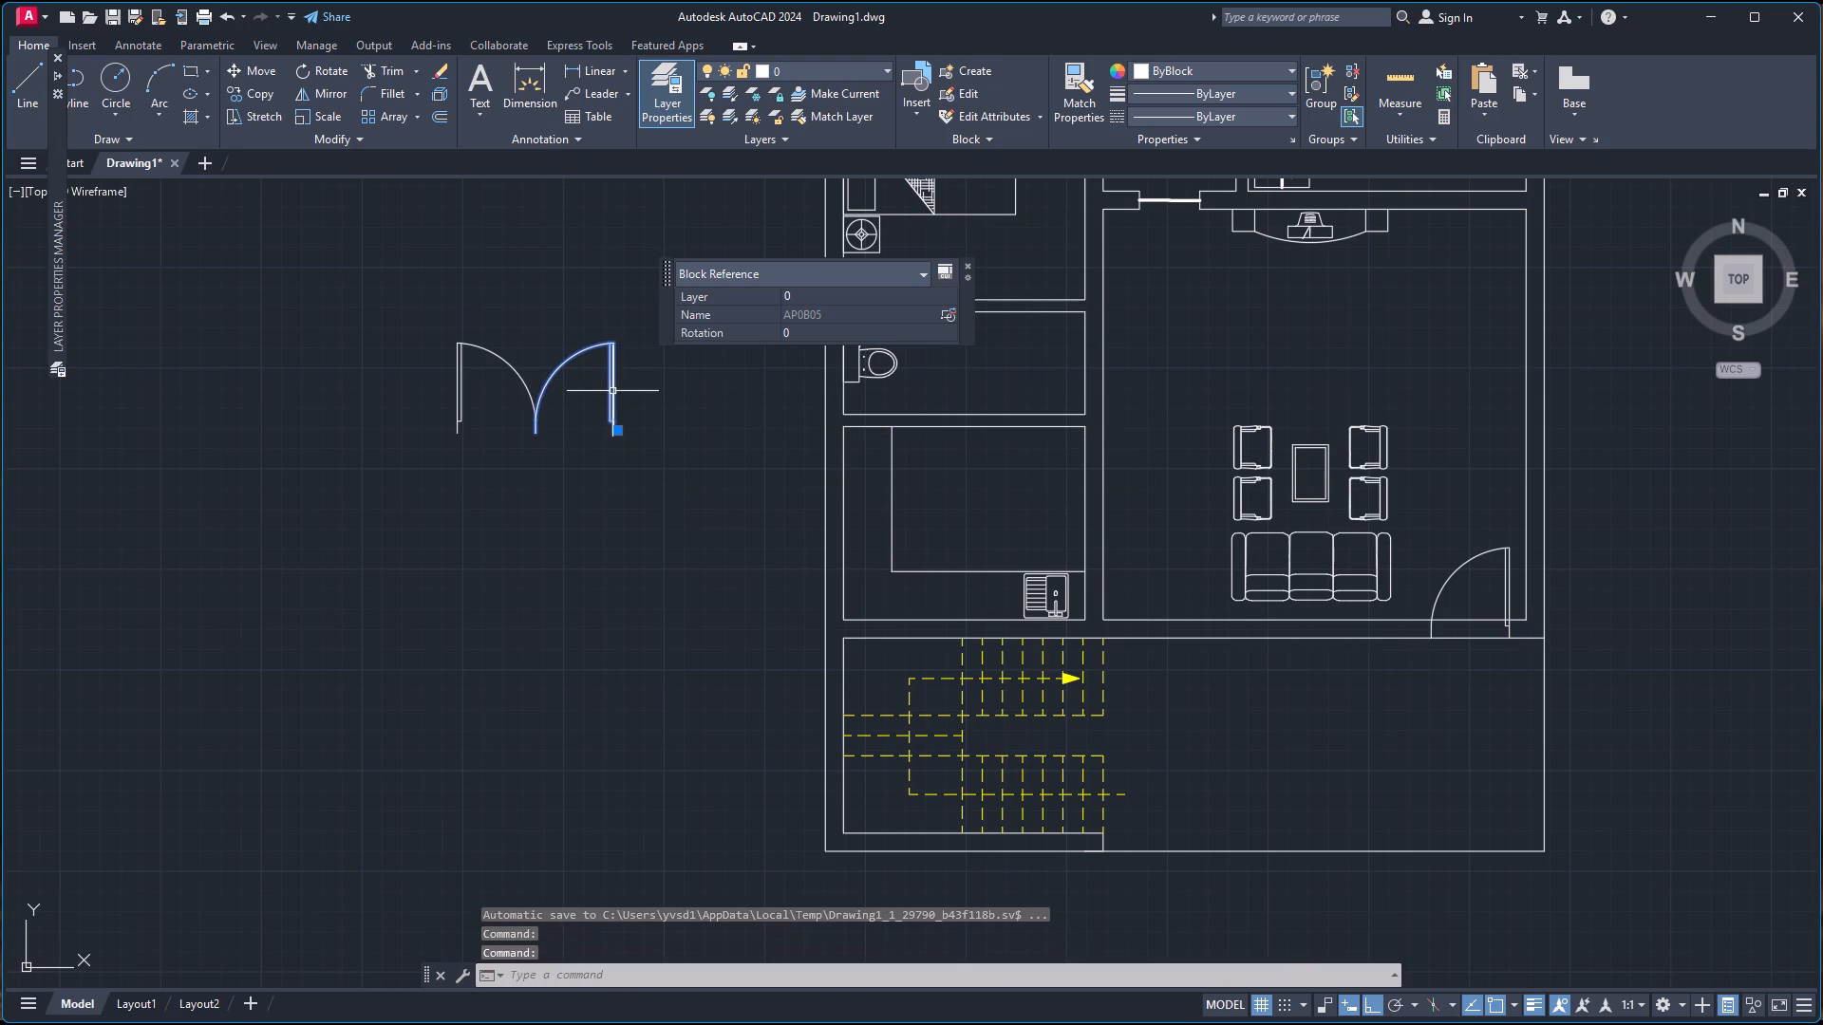
key(m)
key(i)
key(Return)
click(648, 518)
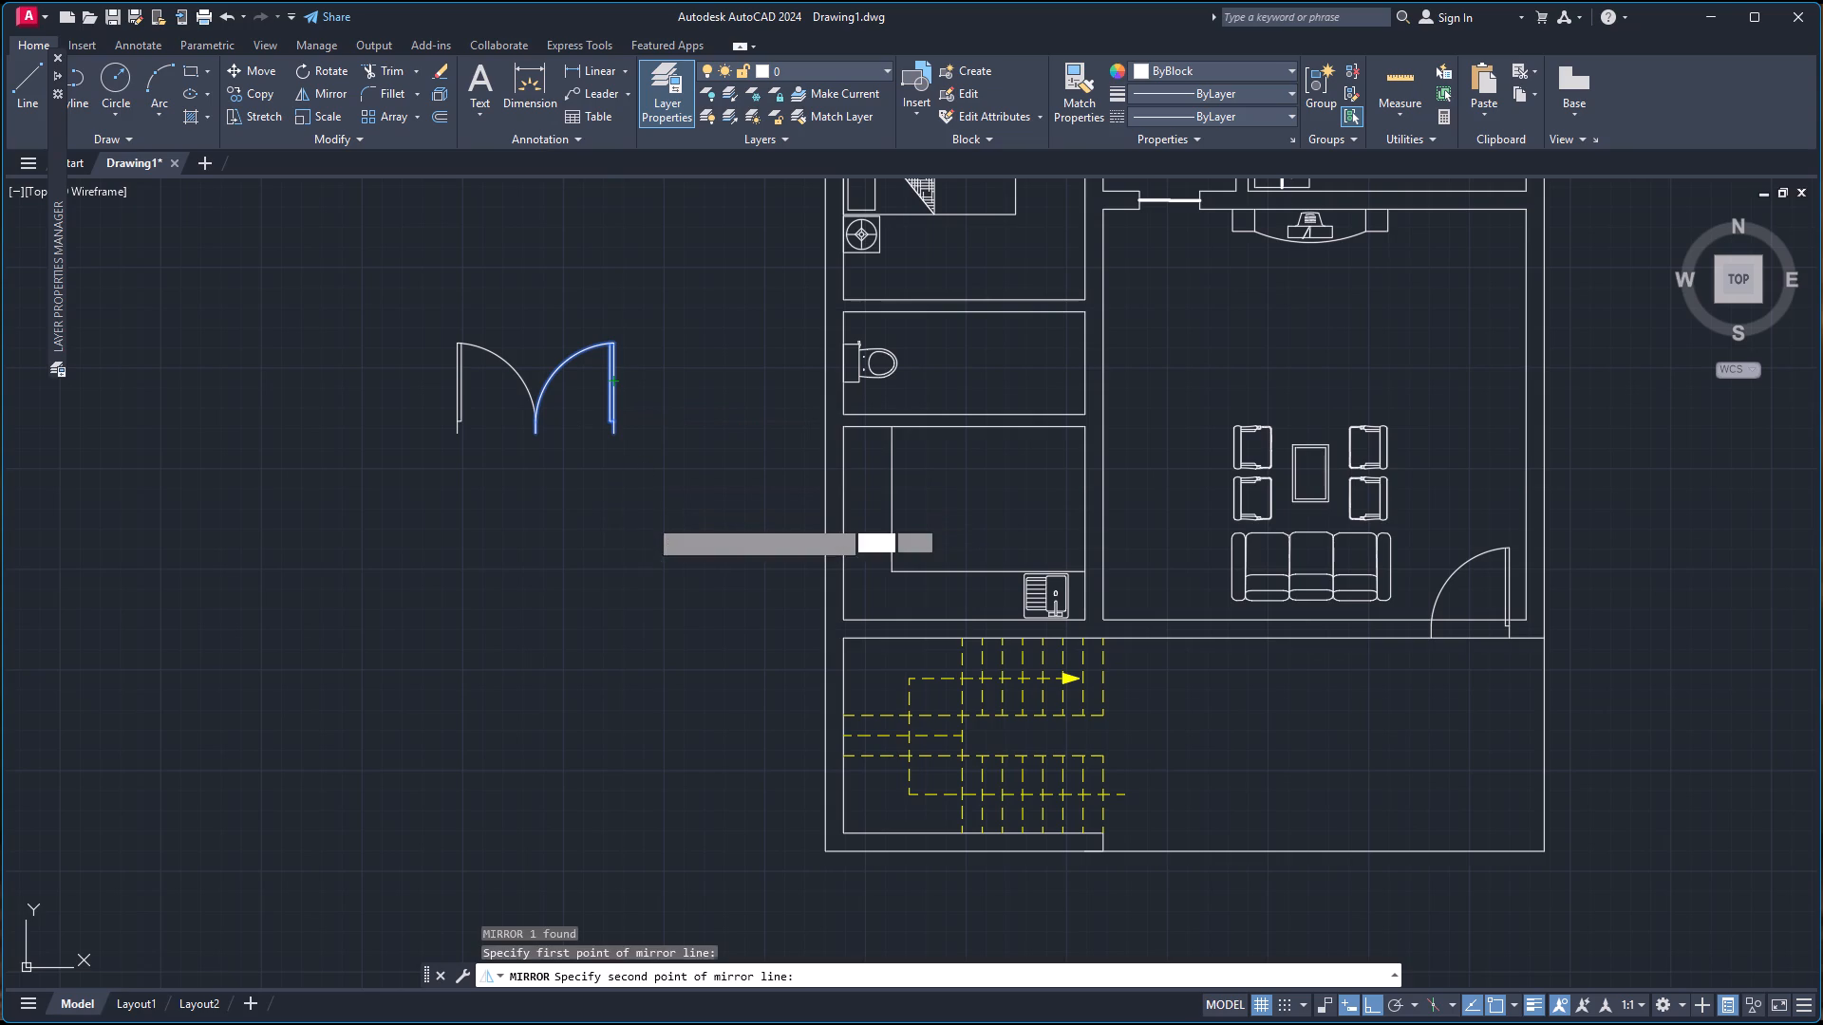
click(514, 535)
drag(553, 600, 512, 535)
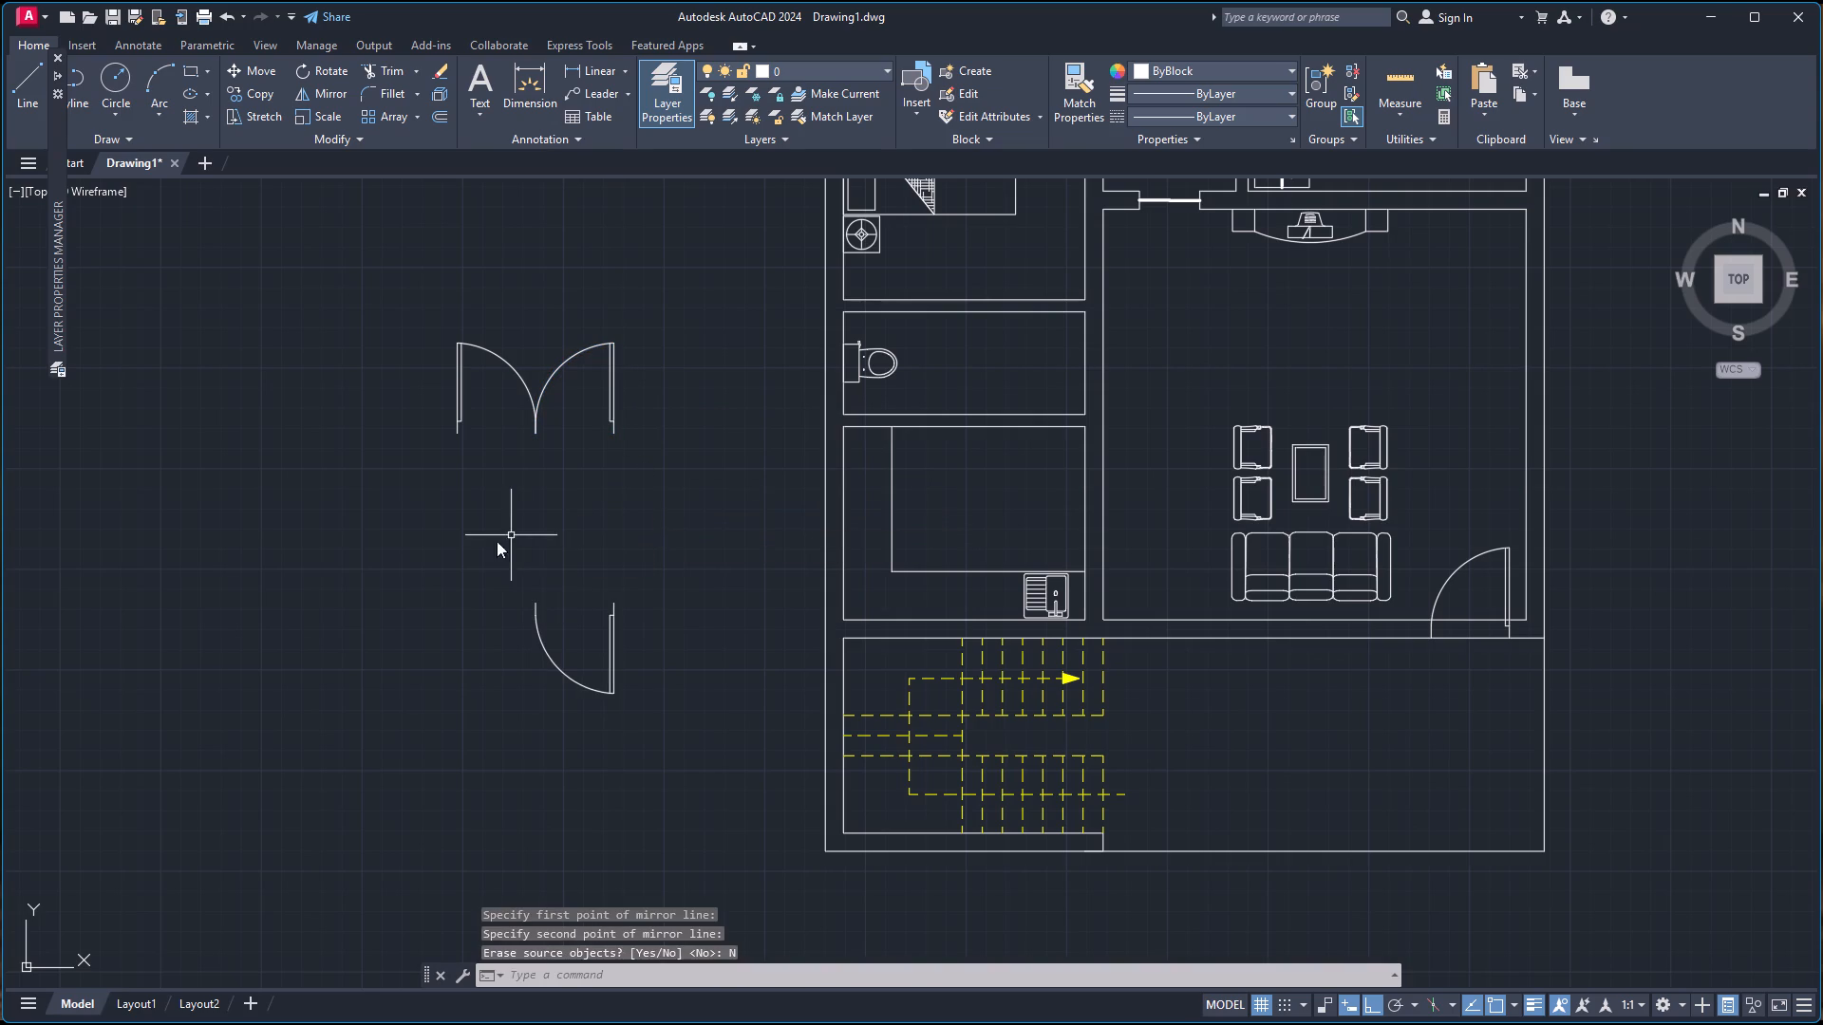
Move the flipped door by its hinge jamb's north end onto the wall between the west bedroom and its bathroom, opening into the bathroom.
click(504, 566)
click(638, 741)
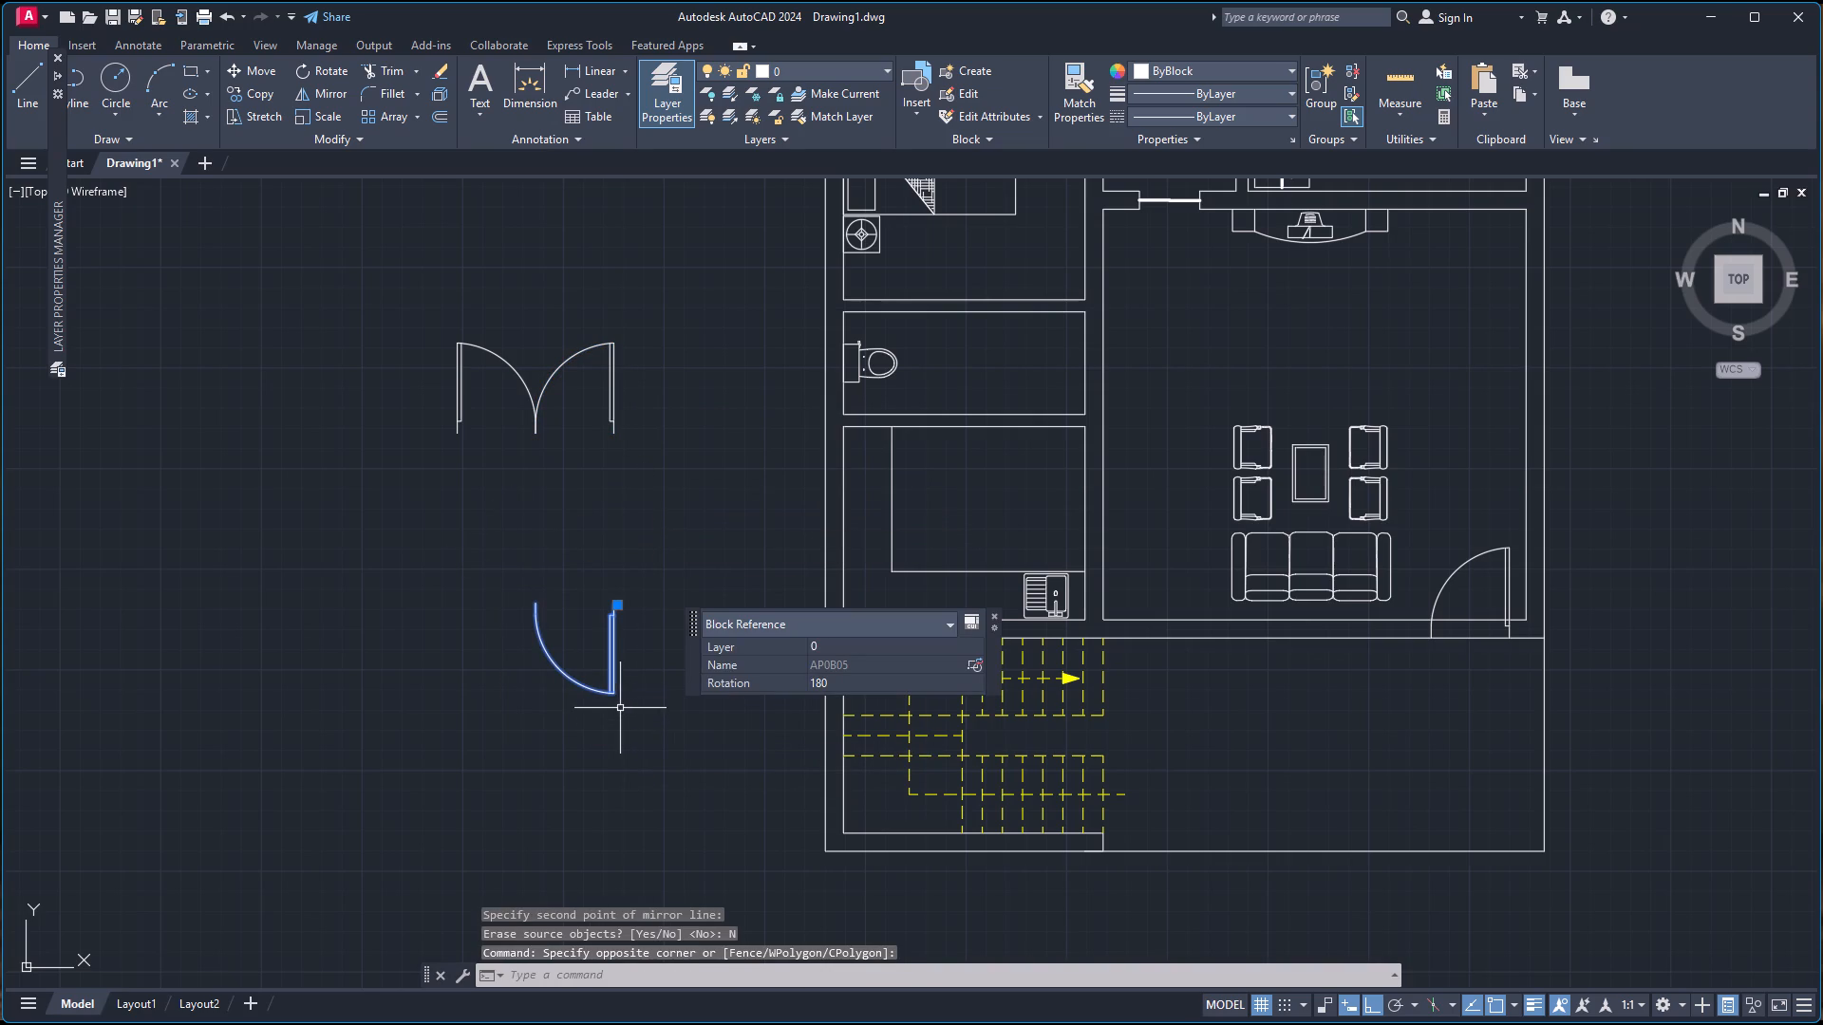
key(m)
key(Return)
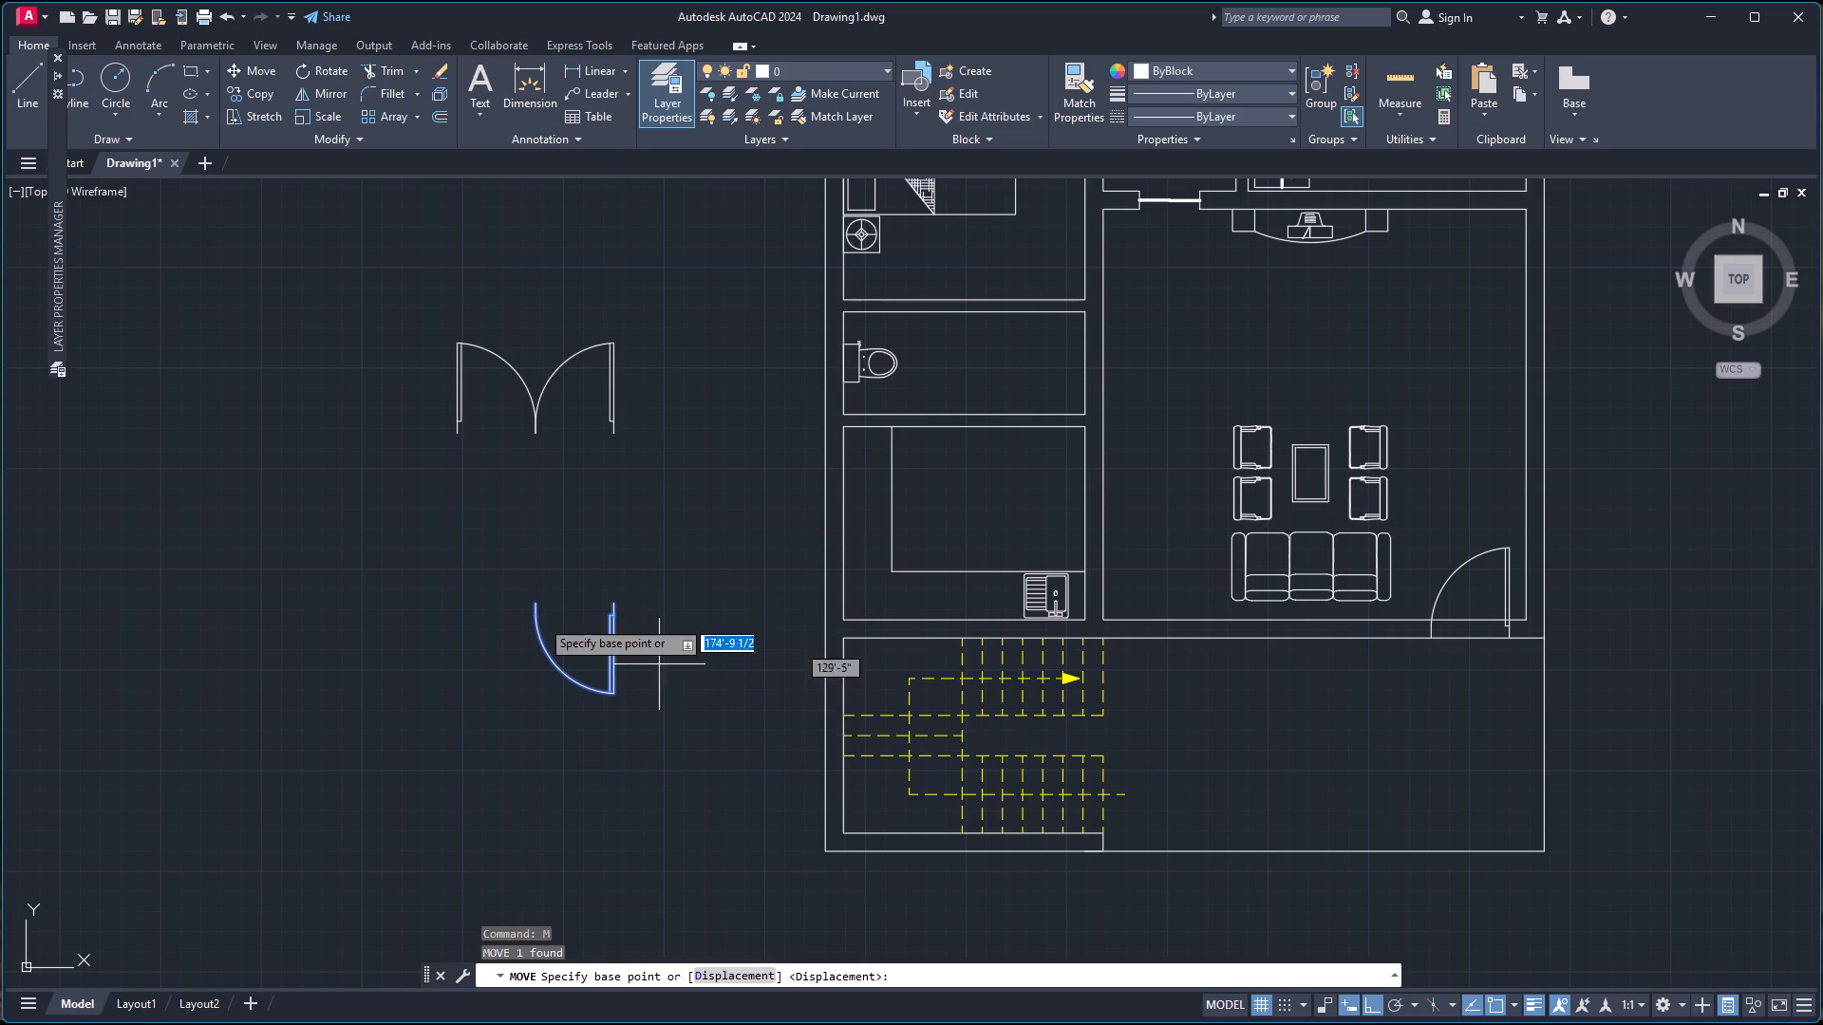
scroll(582, 599, up, 3)
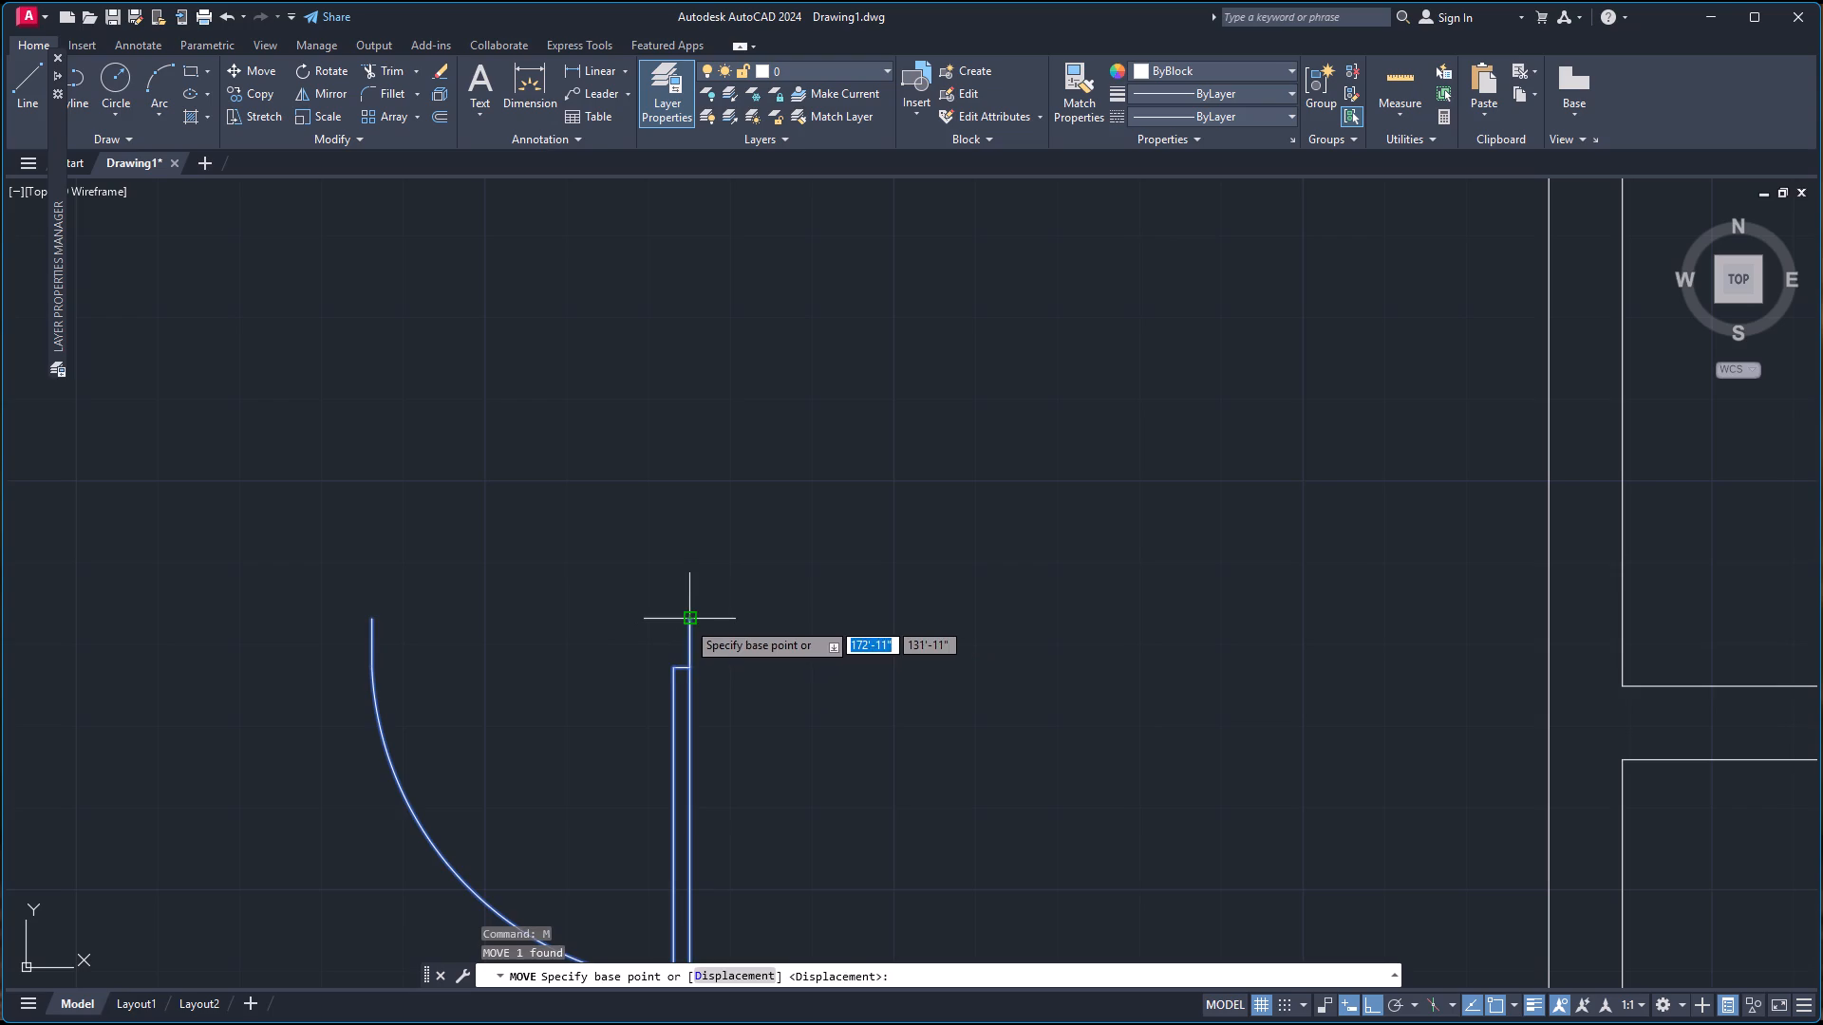
click(686, 621)
scroll(711, 607, down, 6)
scroll(871, 555, up, 3)
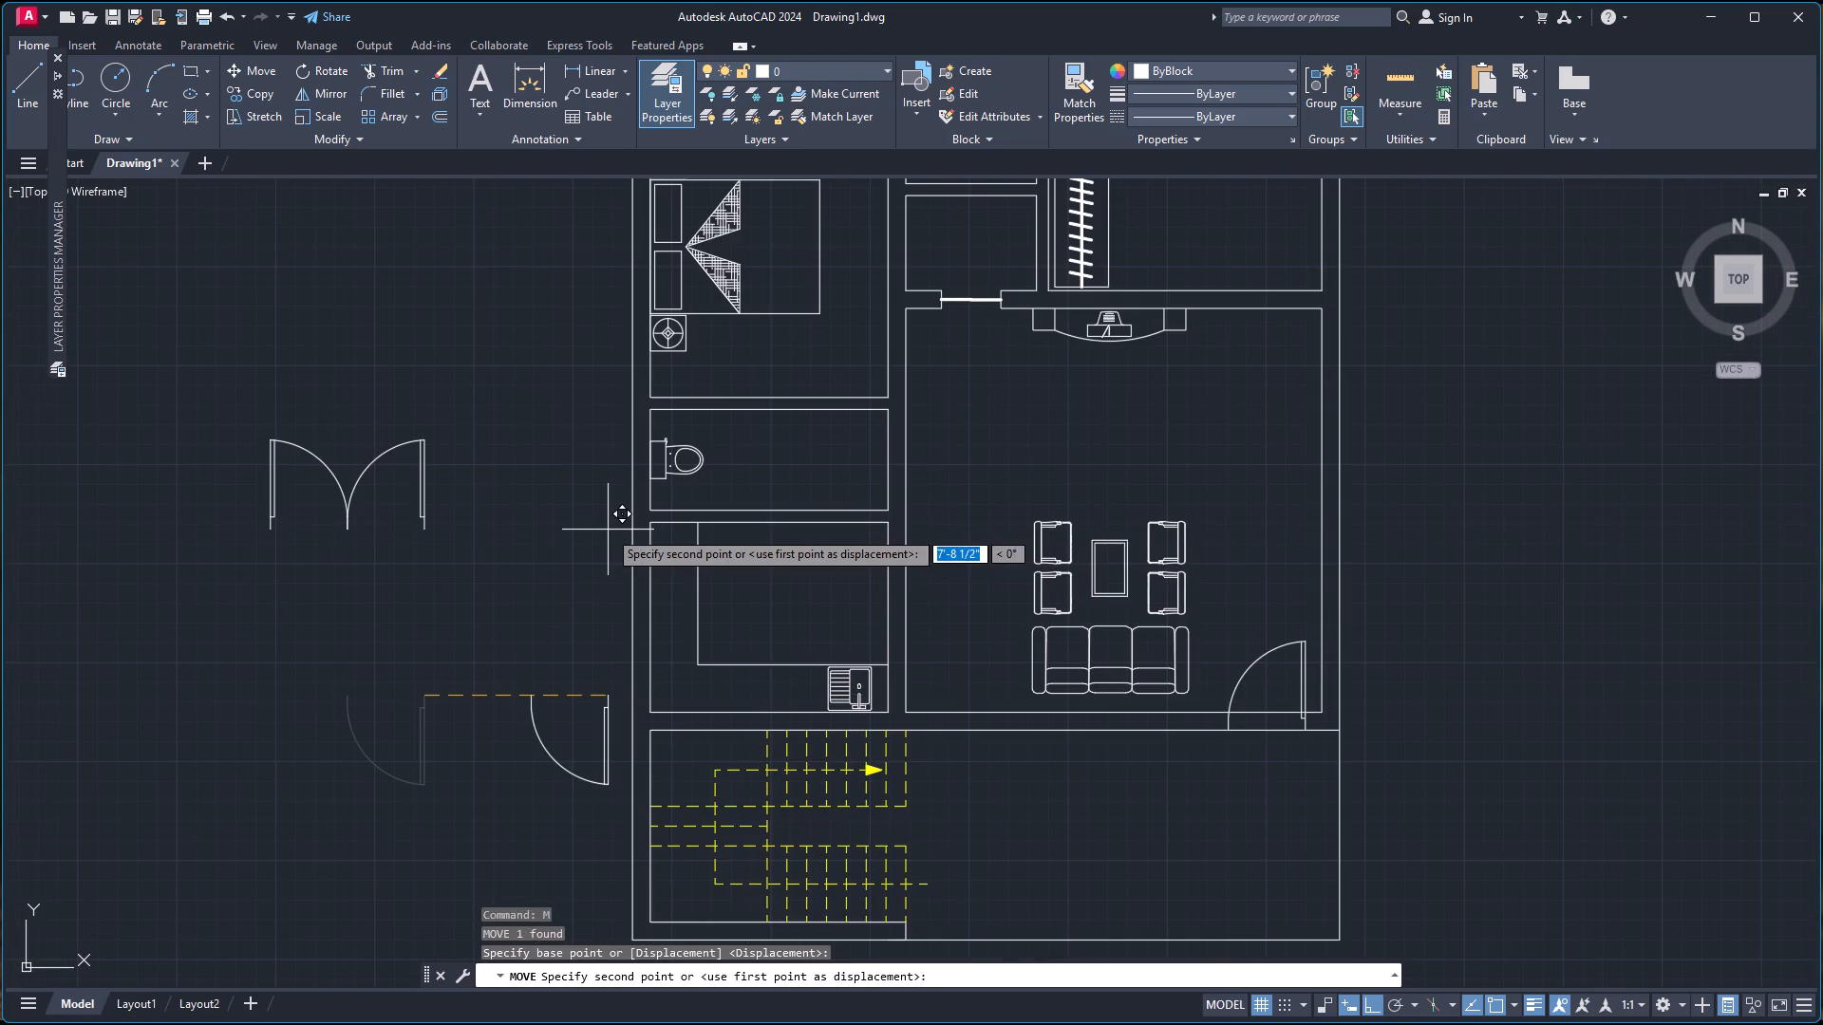
scroll(852, 409, up, 2)
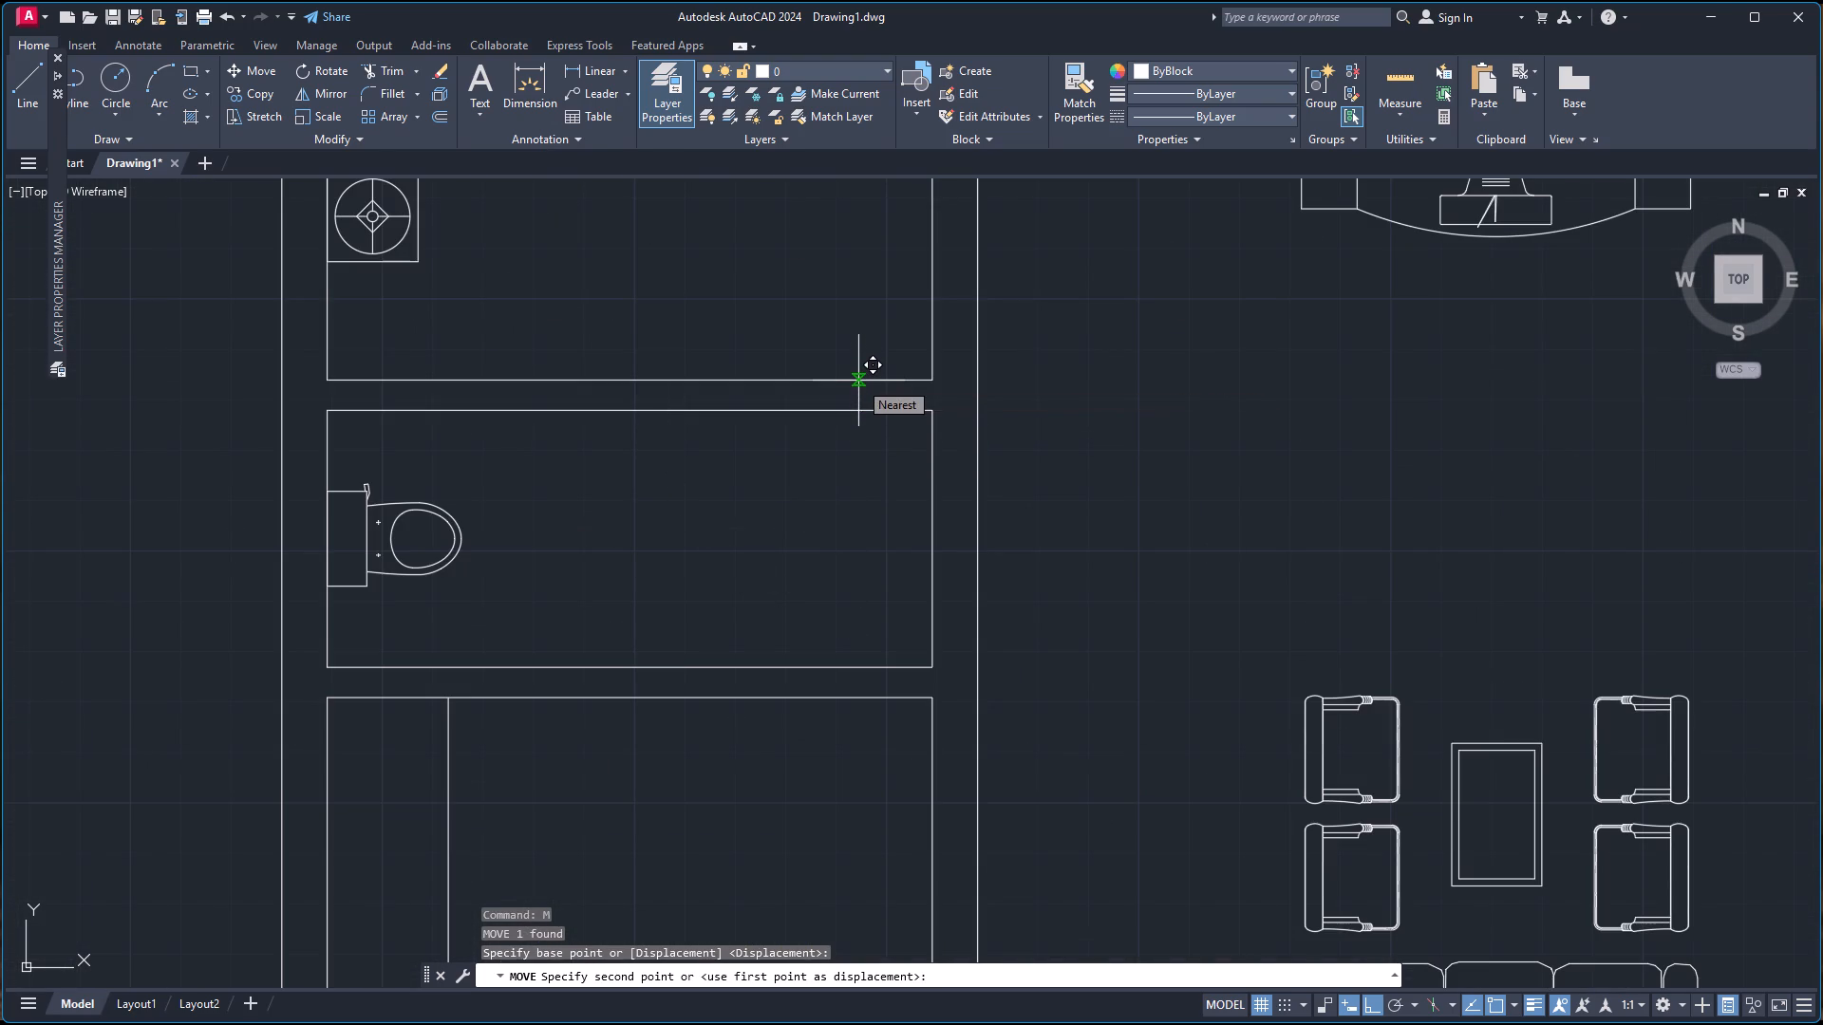
click(864, 380)
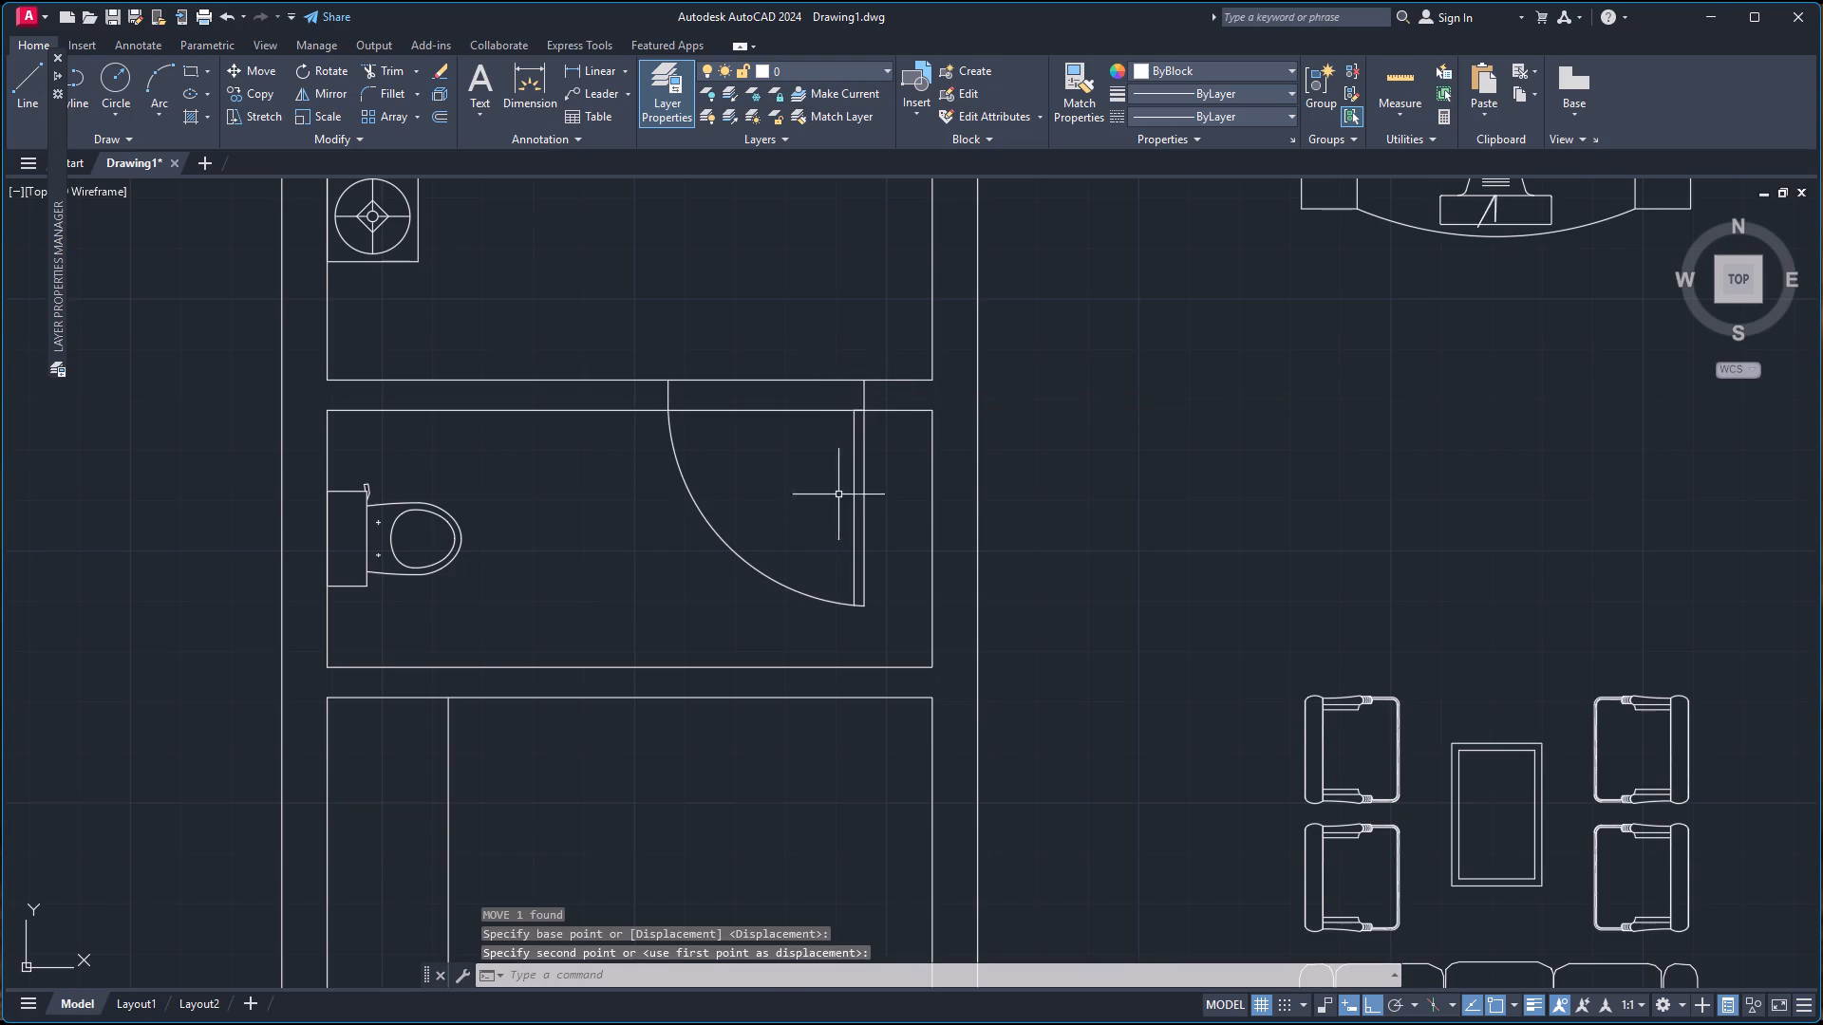
Copy the spare pair's east door onto the wall between the living room and northeast bedroom, near the east end, opening into the bedroom.
scroll(836, 516, down, 3)
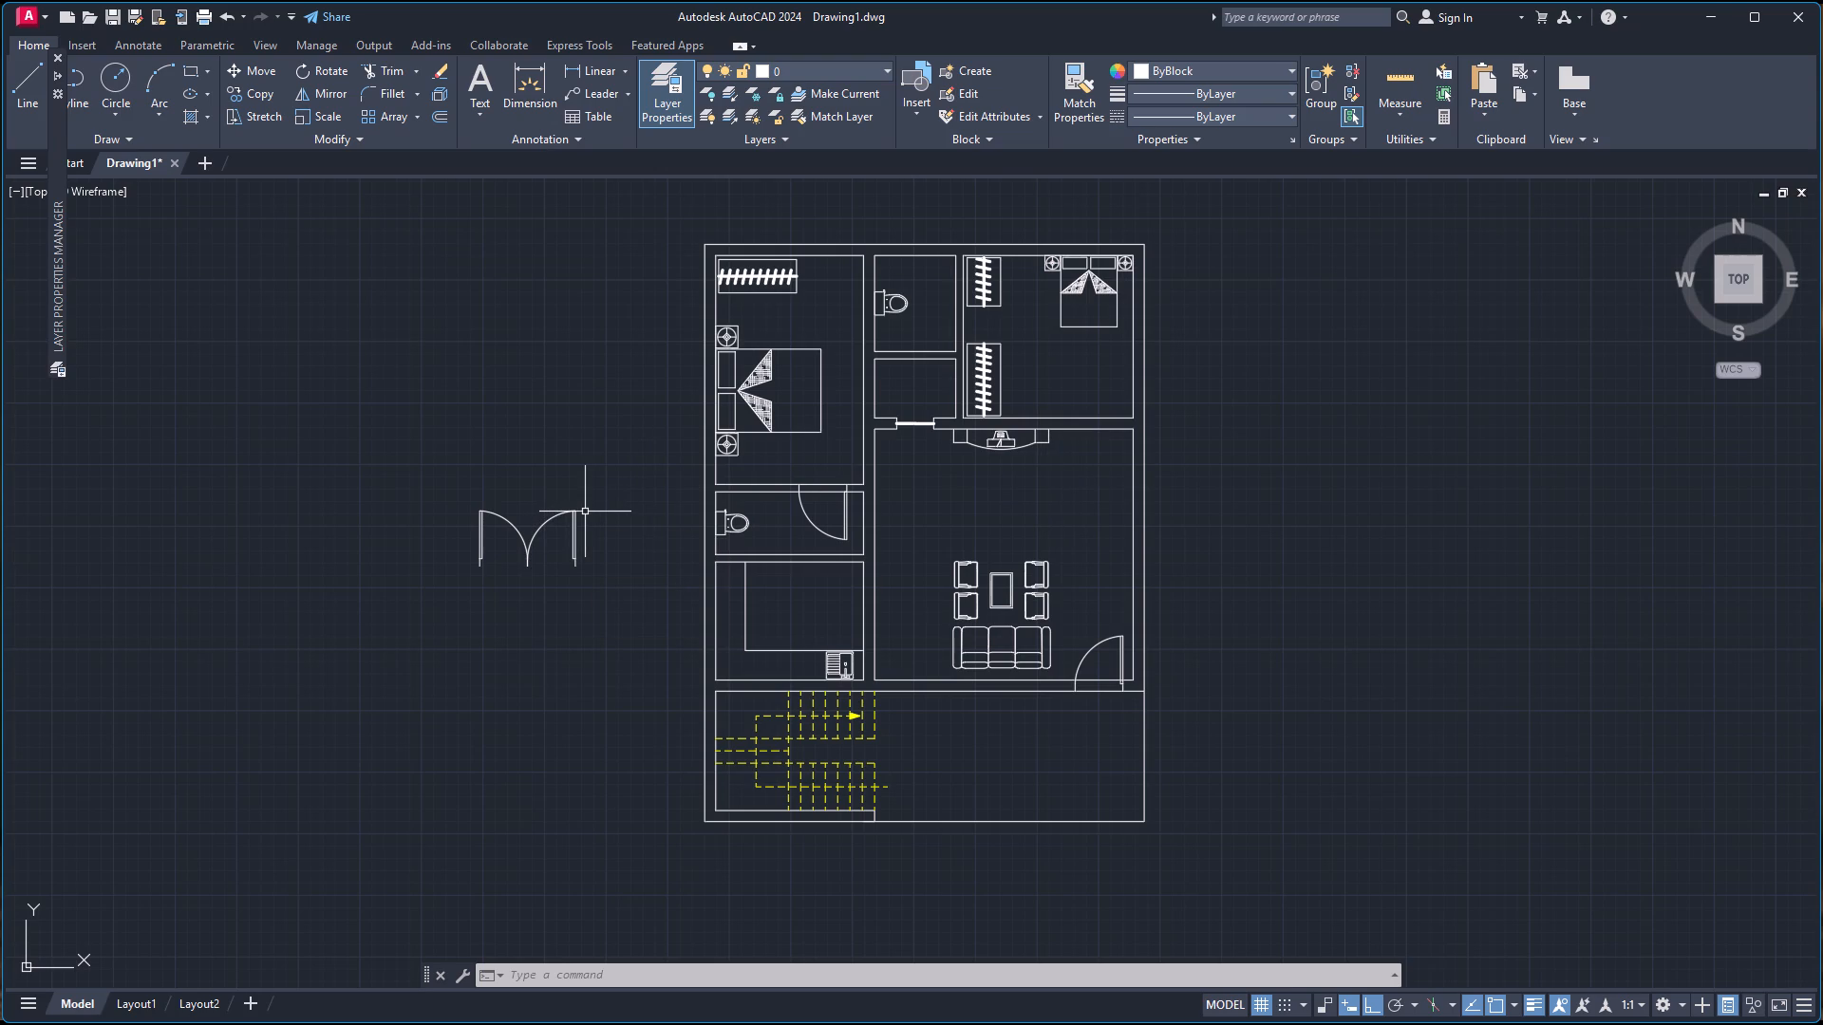
scroll(571, 512, up, 2)
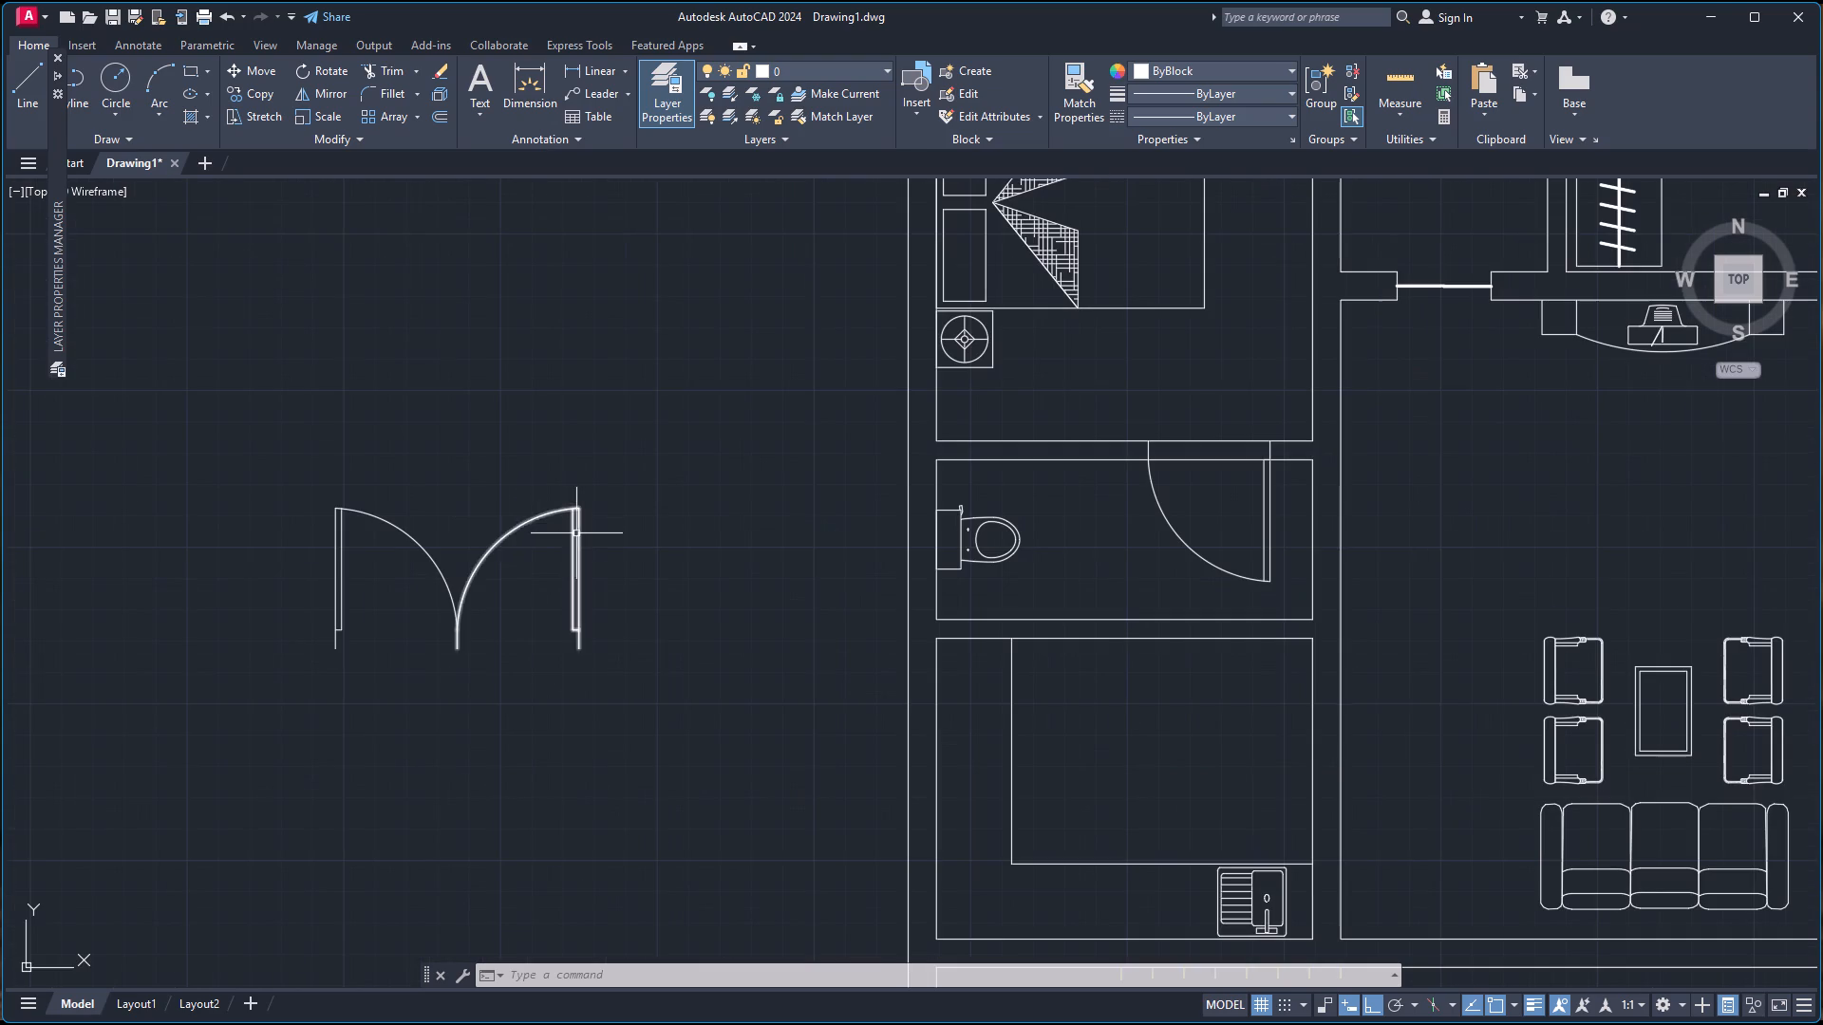
click(576, 533)
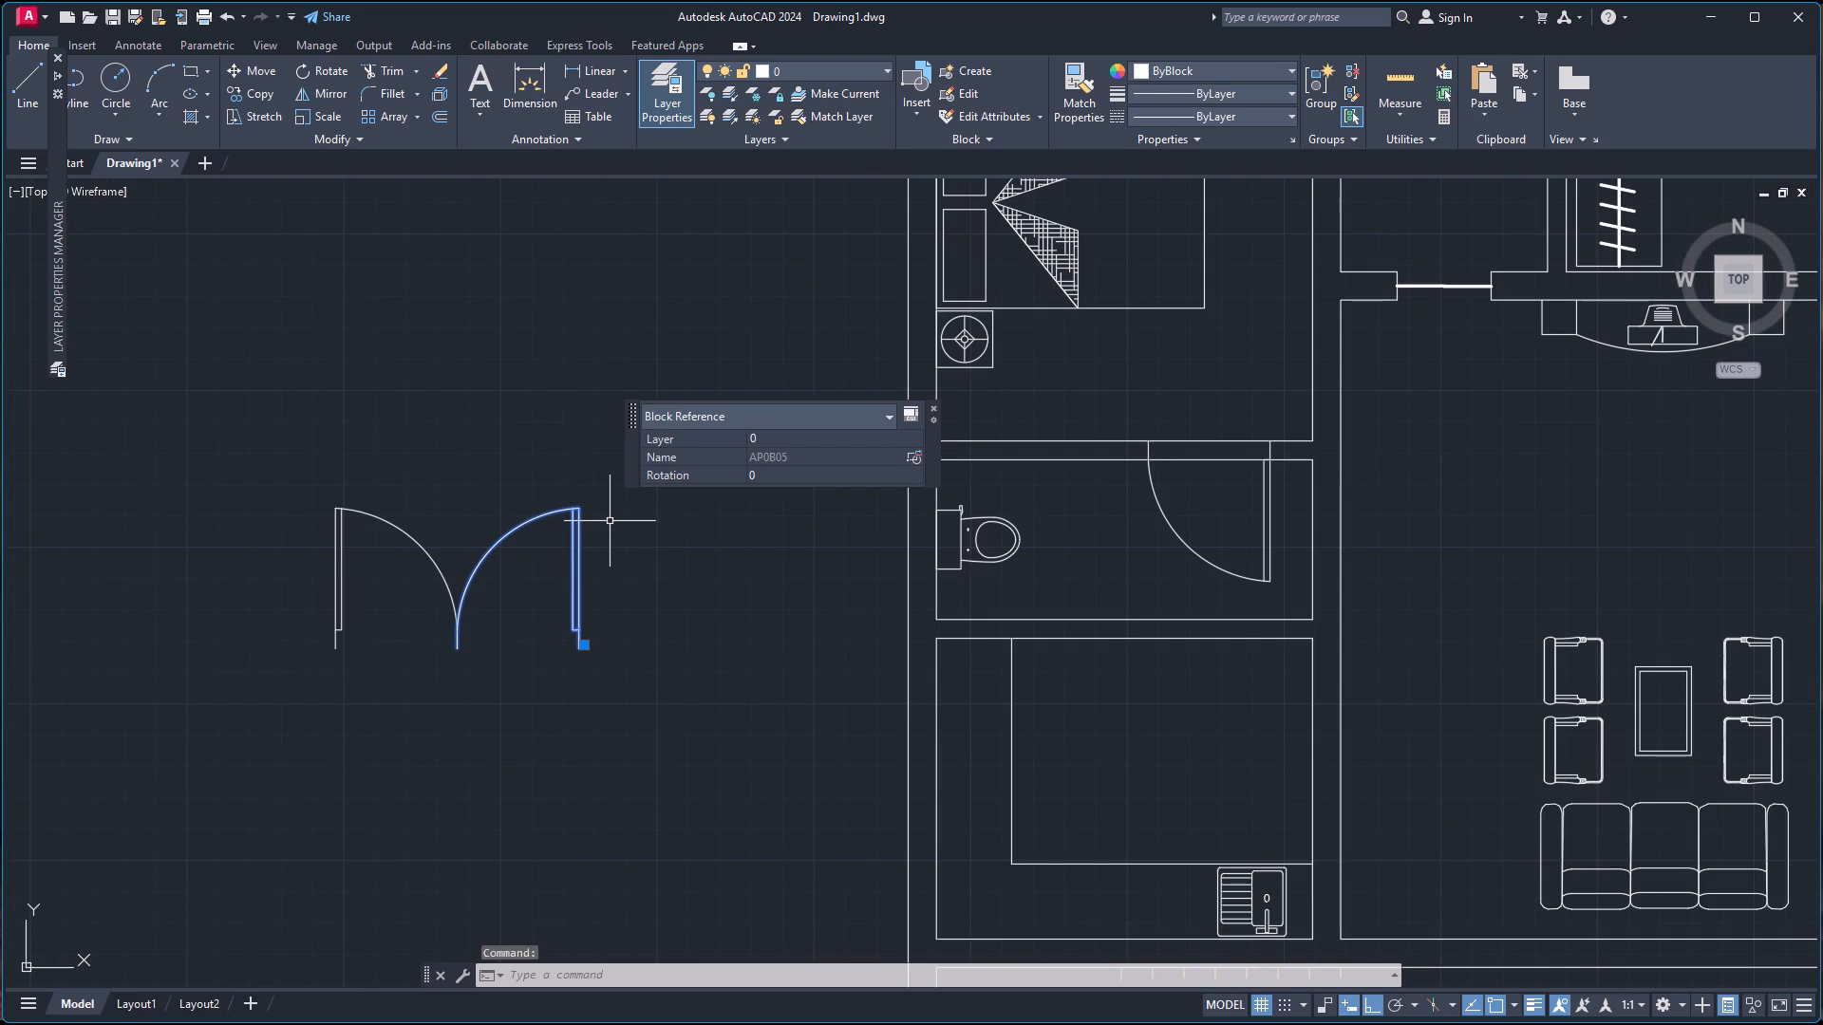
key(c)
key(o)
key(Return)
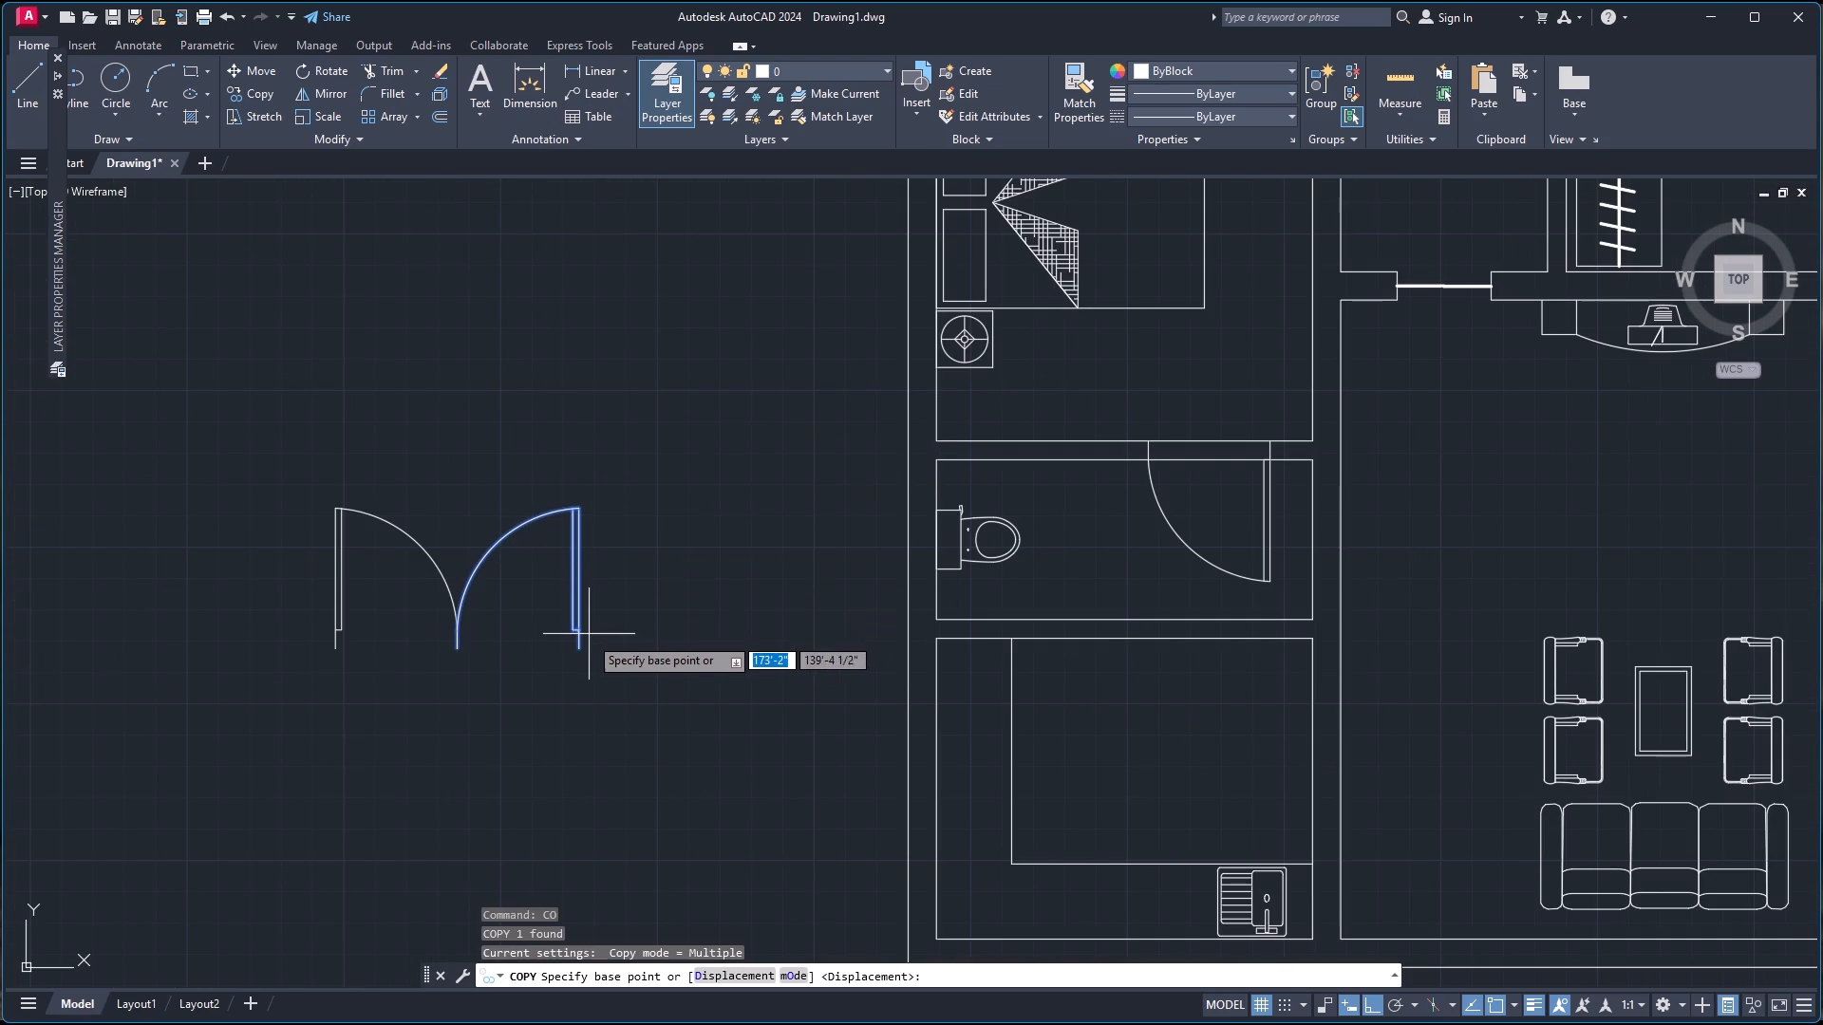
click(580, 648)
scroll(811, 563, down, 2)
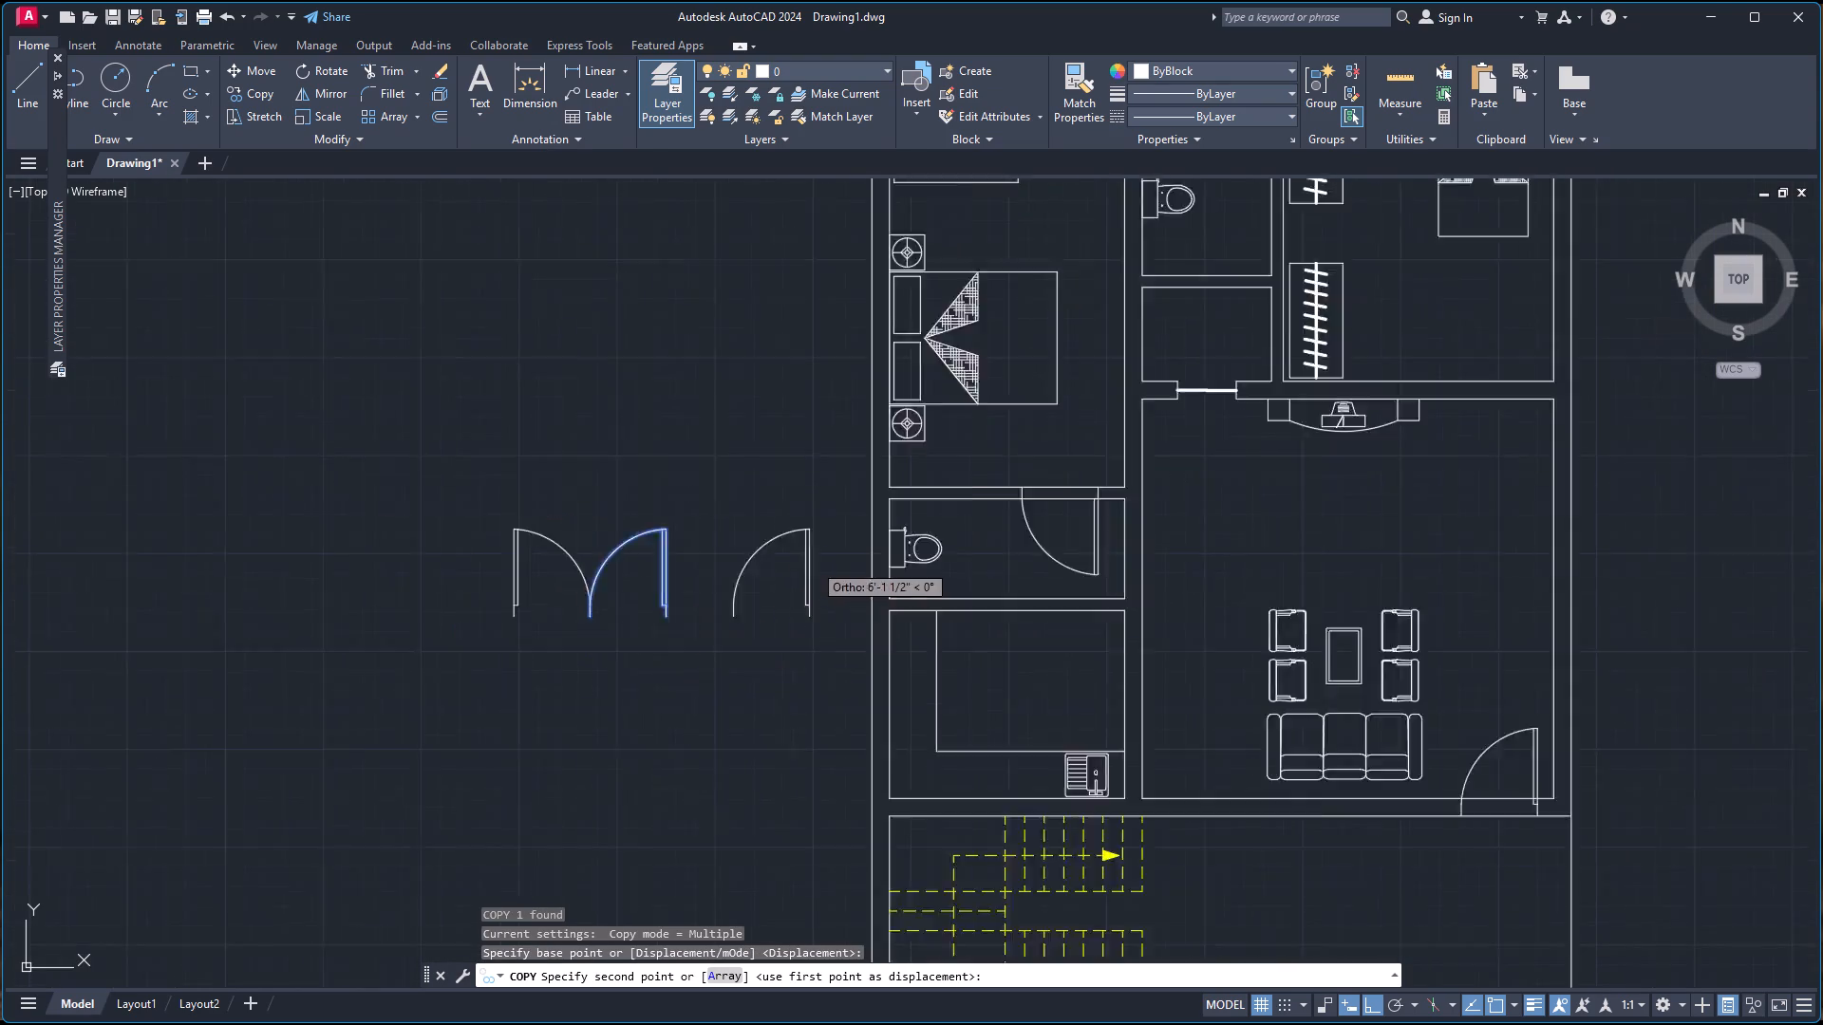
scroll(819, 563, down, 3)
scroll(934, 540, up, 5)
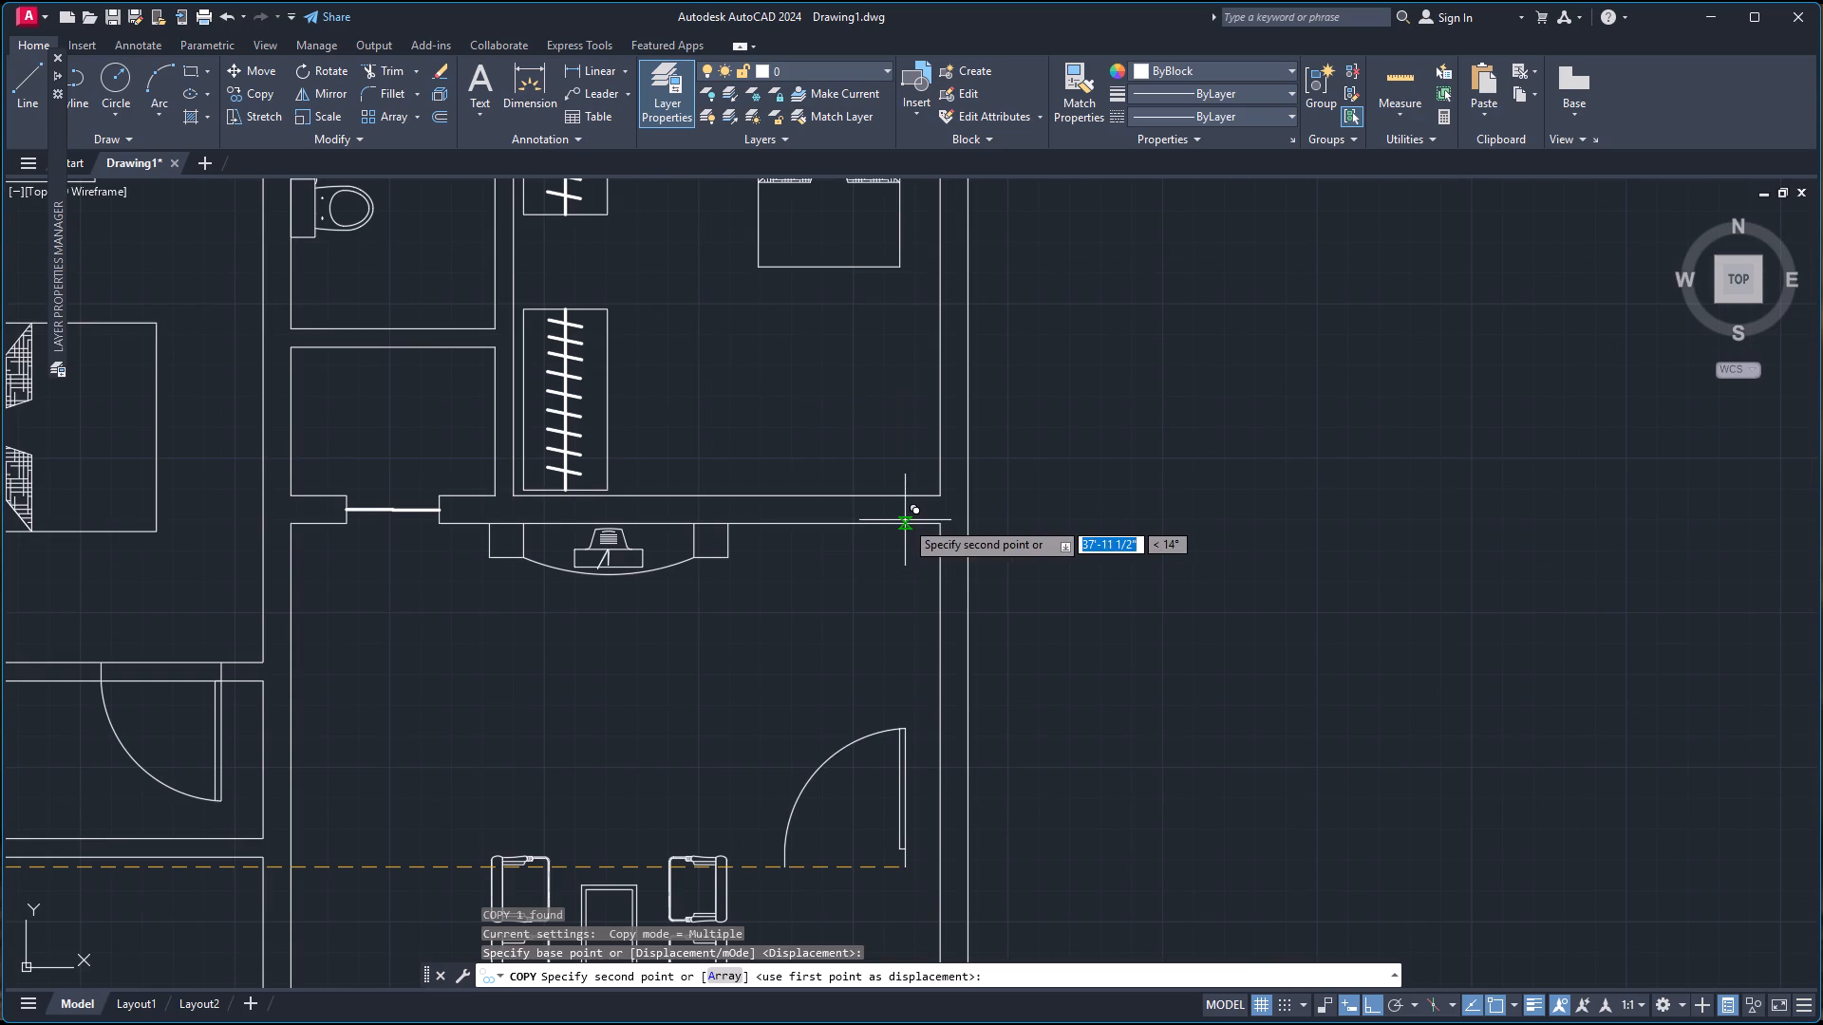
click(911, 525)
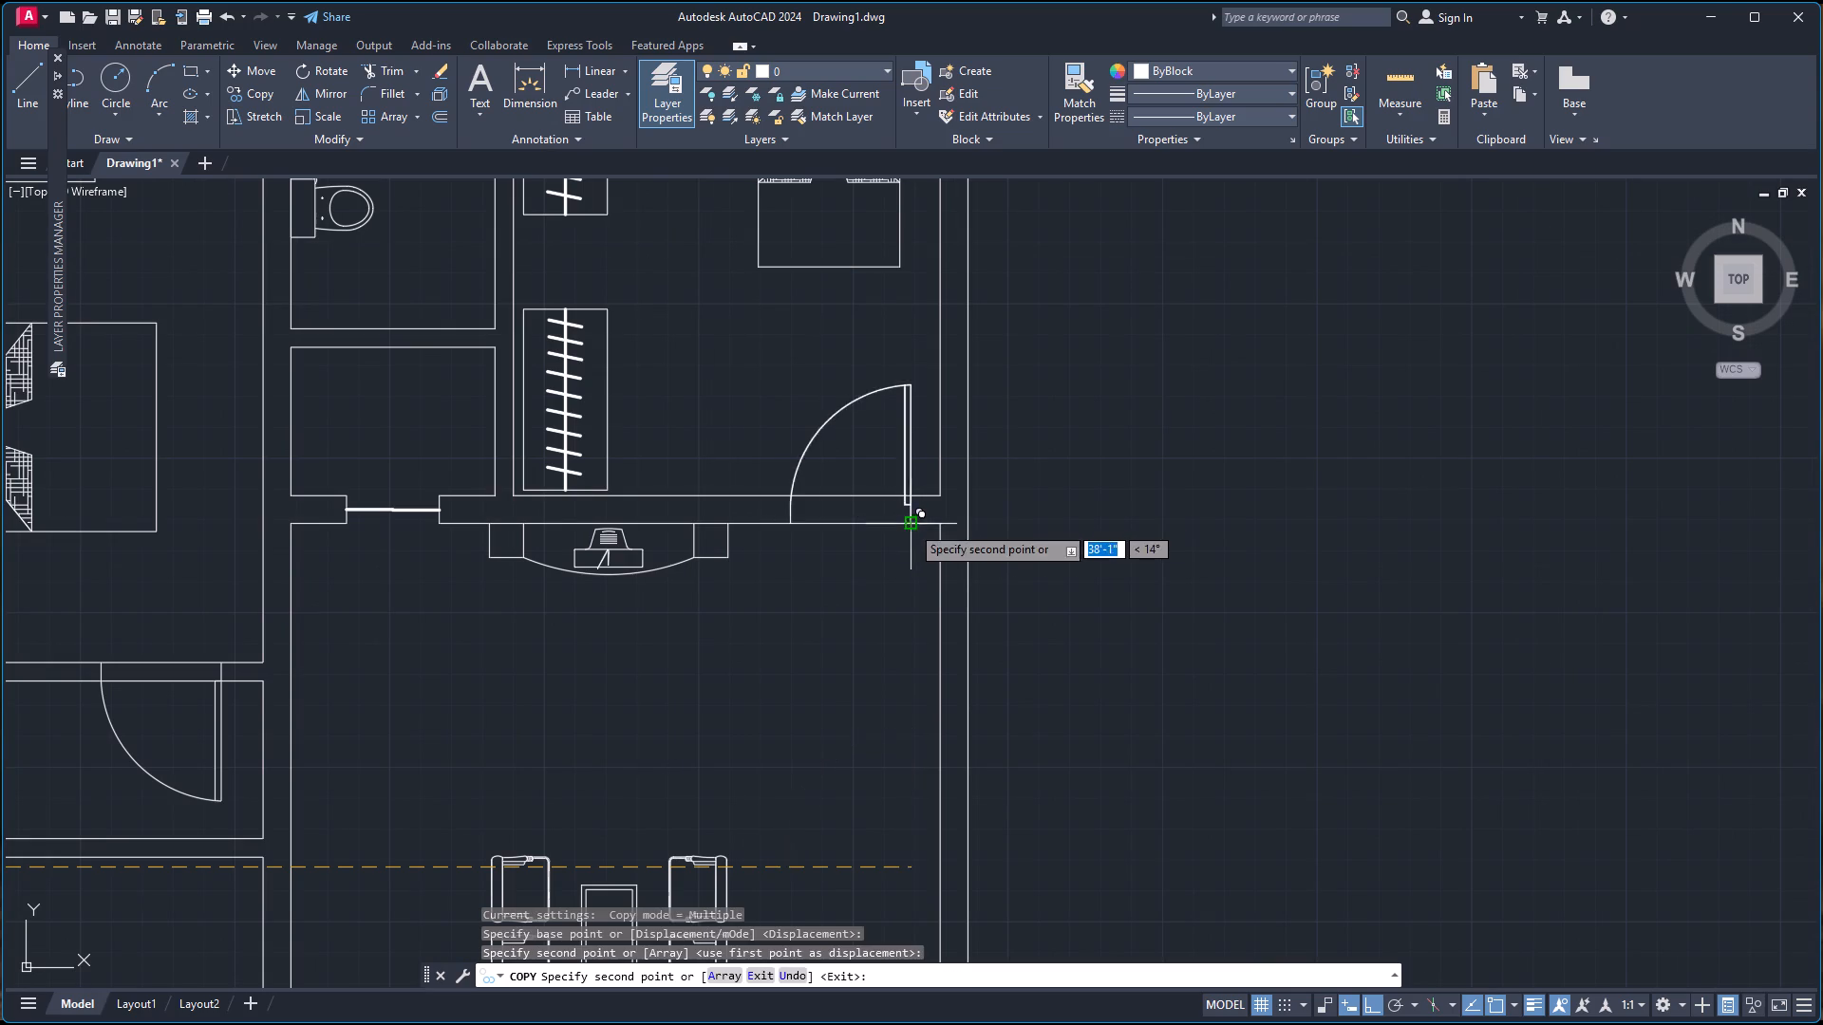
scroll(842, 632, down, 2)
key(space)
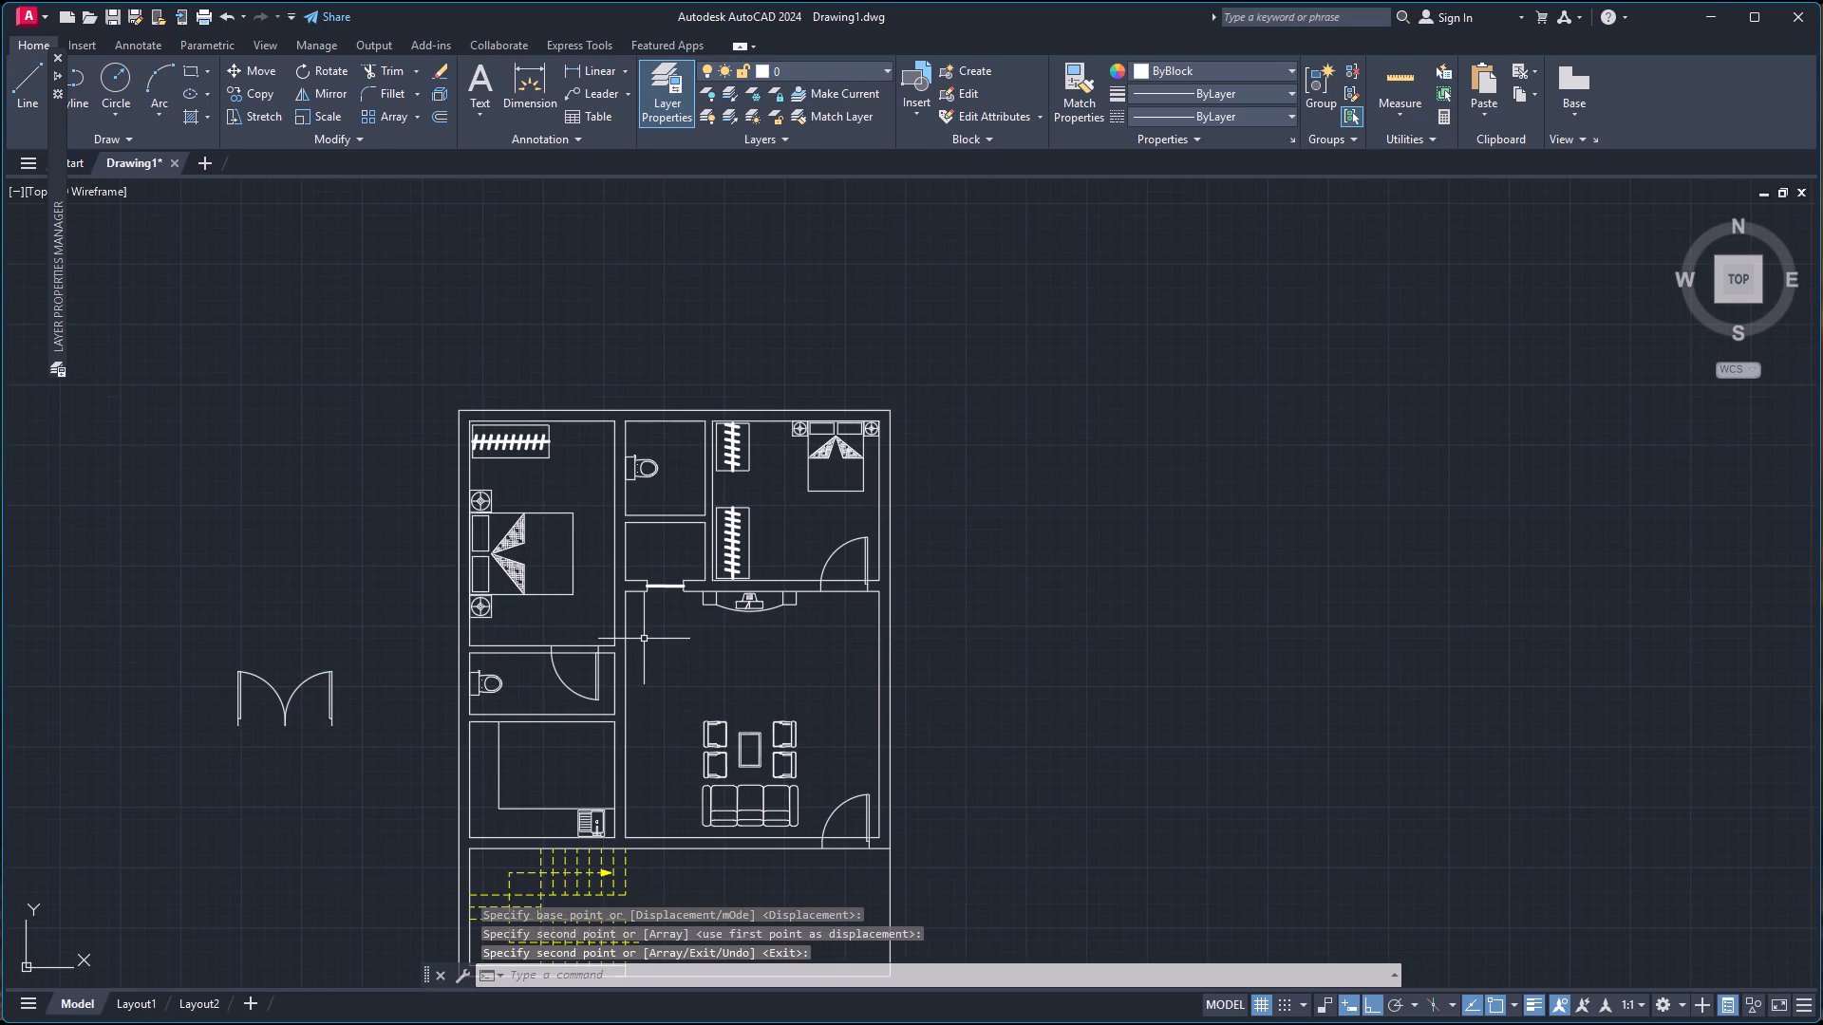
Scale the west bathroom door down about its hinge jamb's north end, picking a scale distance of about 1'-1 1/2".
click(598, 683)
scroll(598, 648, up, 4)
text(sc)
key(Return)
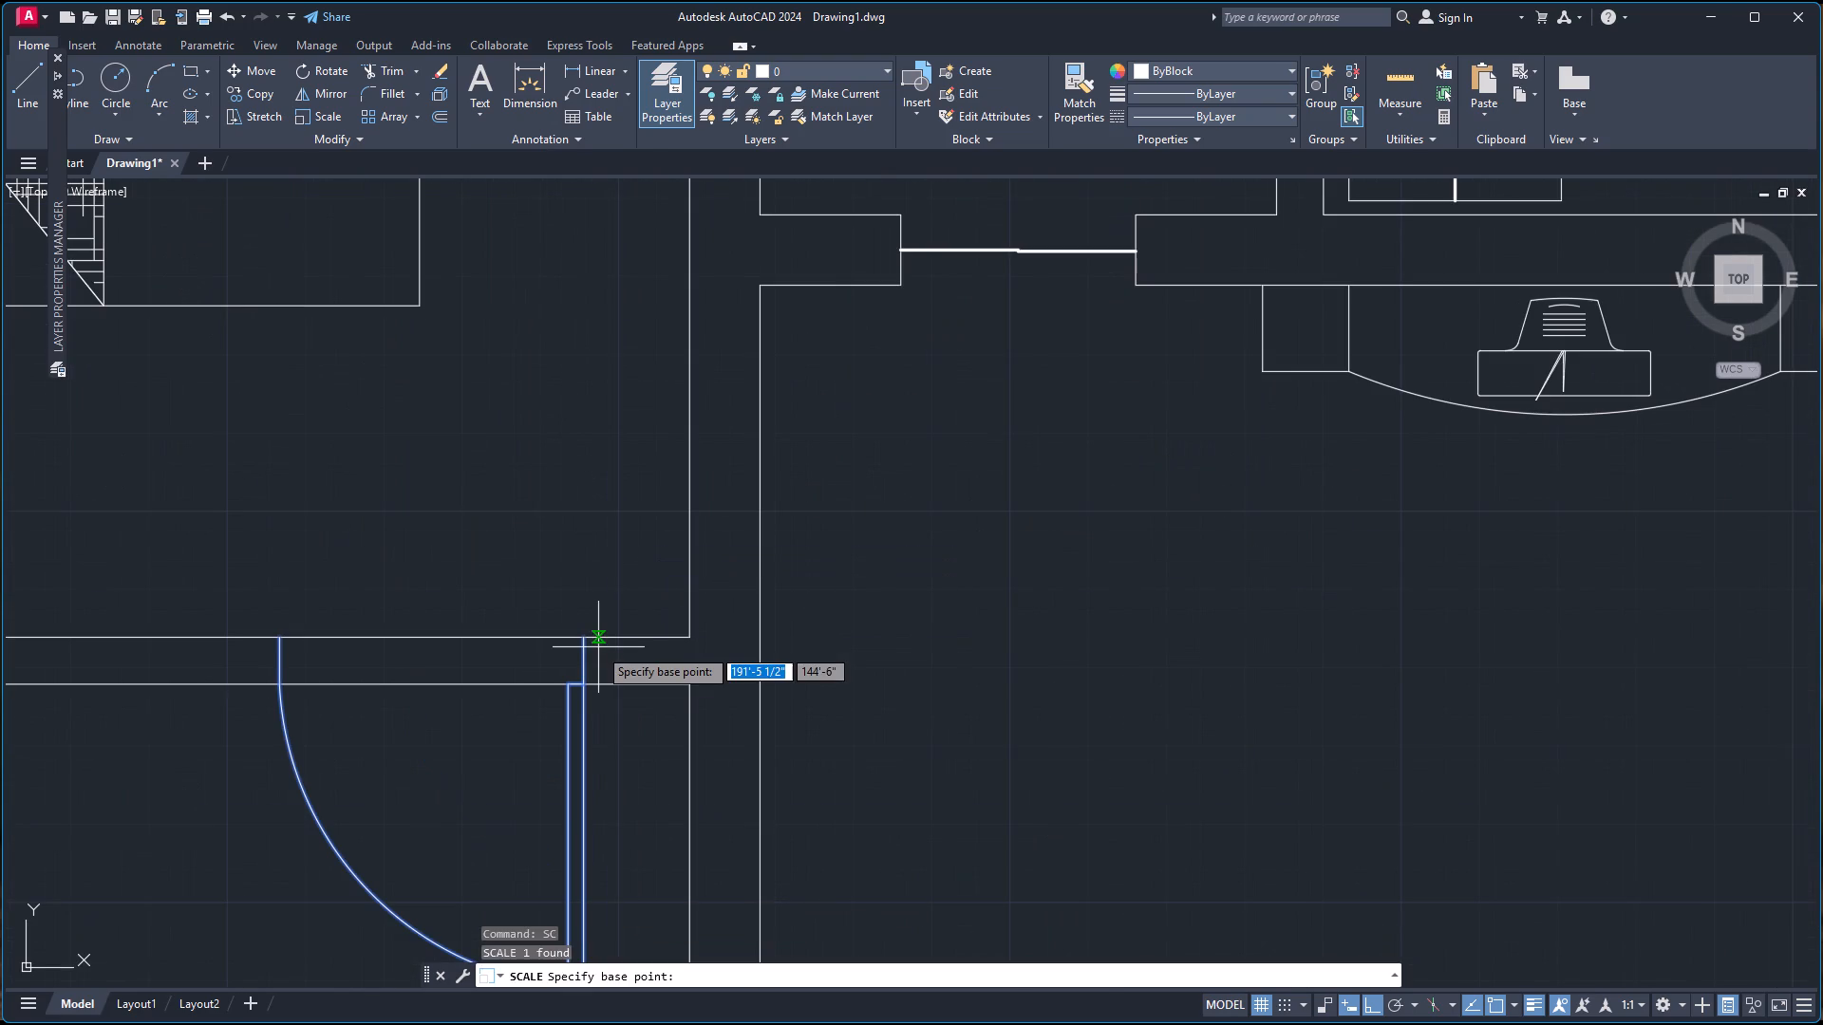
click(576, 634)
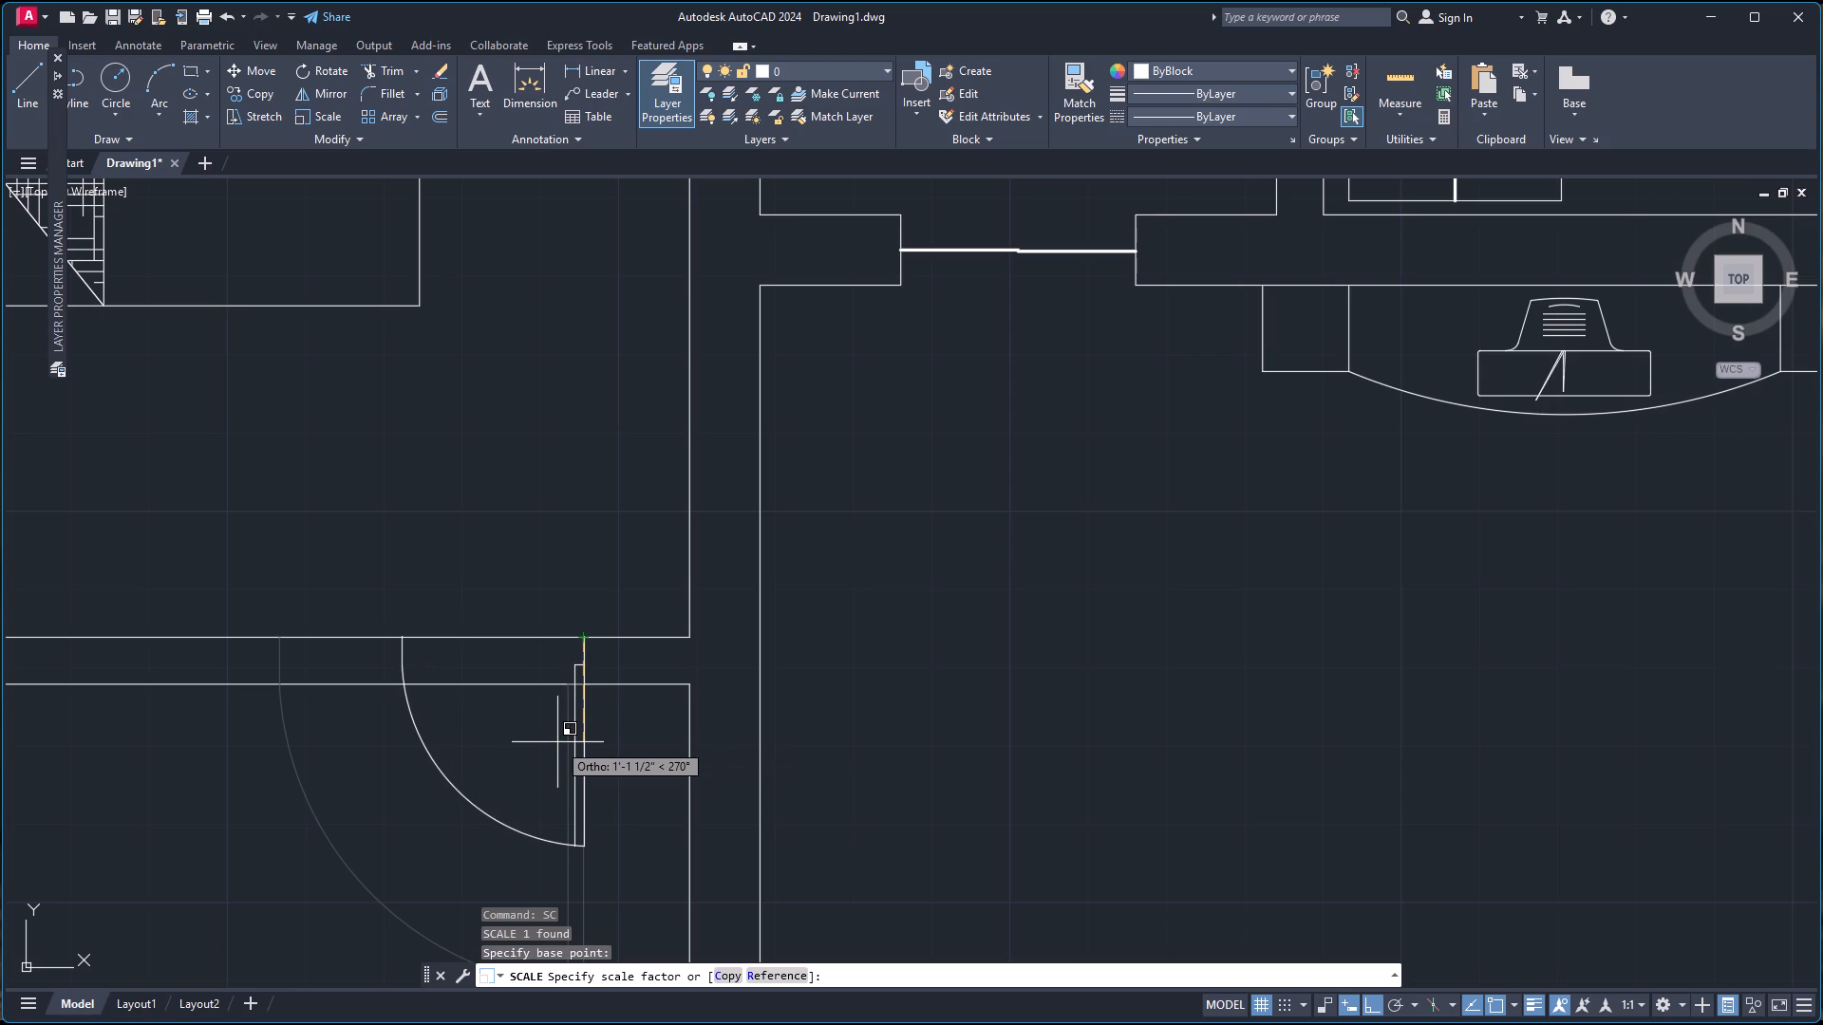
click(555, 746)
scroll(594, 717, down, 4)
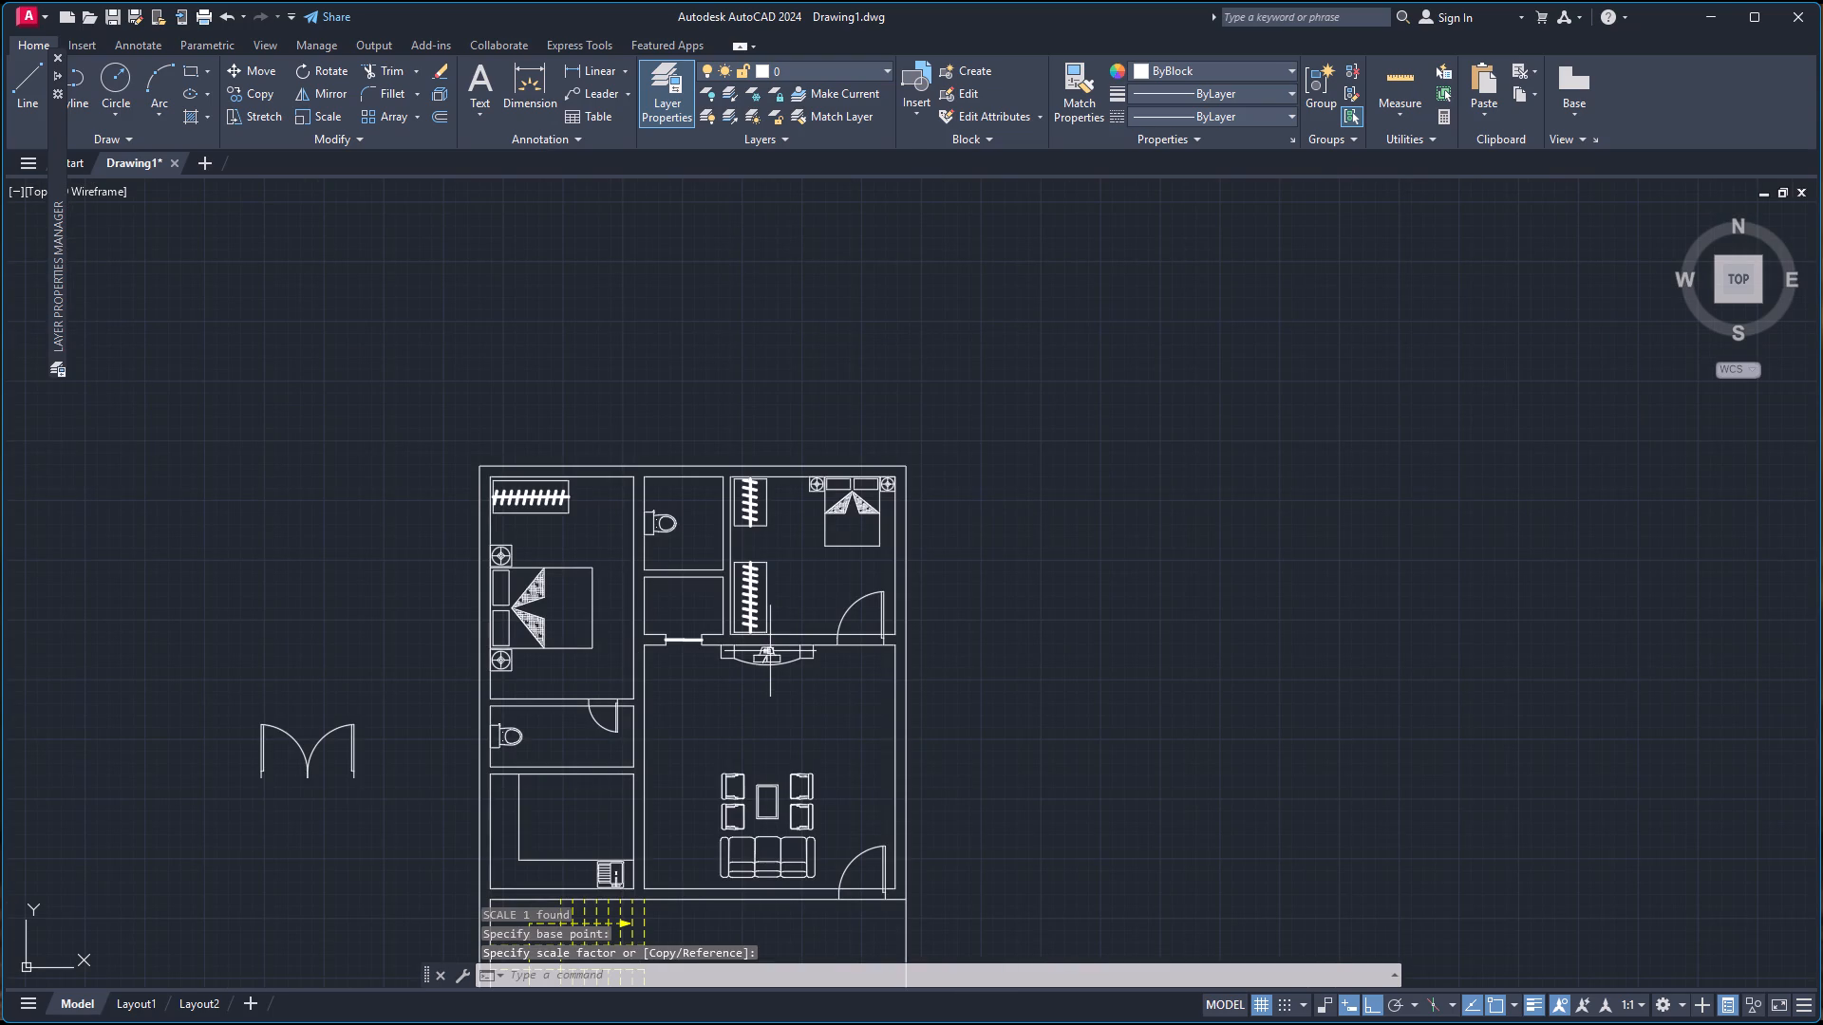
Shift the scaled bathroom door slightly west along the wall by its insertion grip.
scroll(587, 708, up, 3)
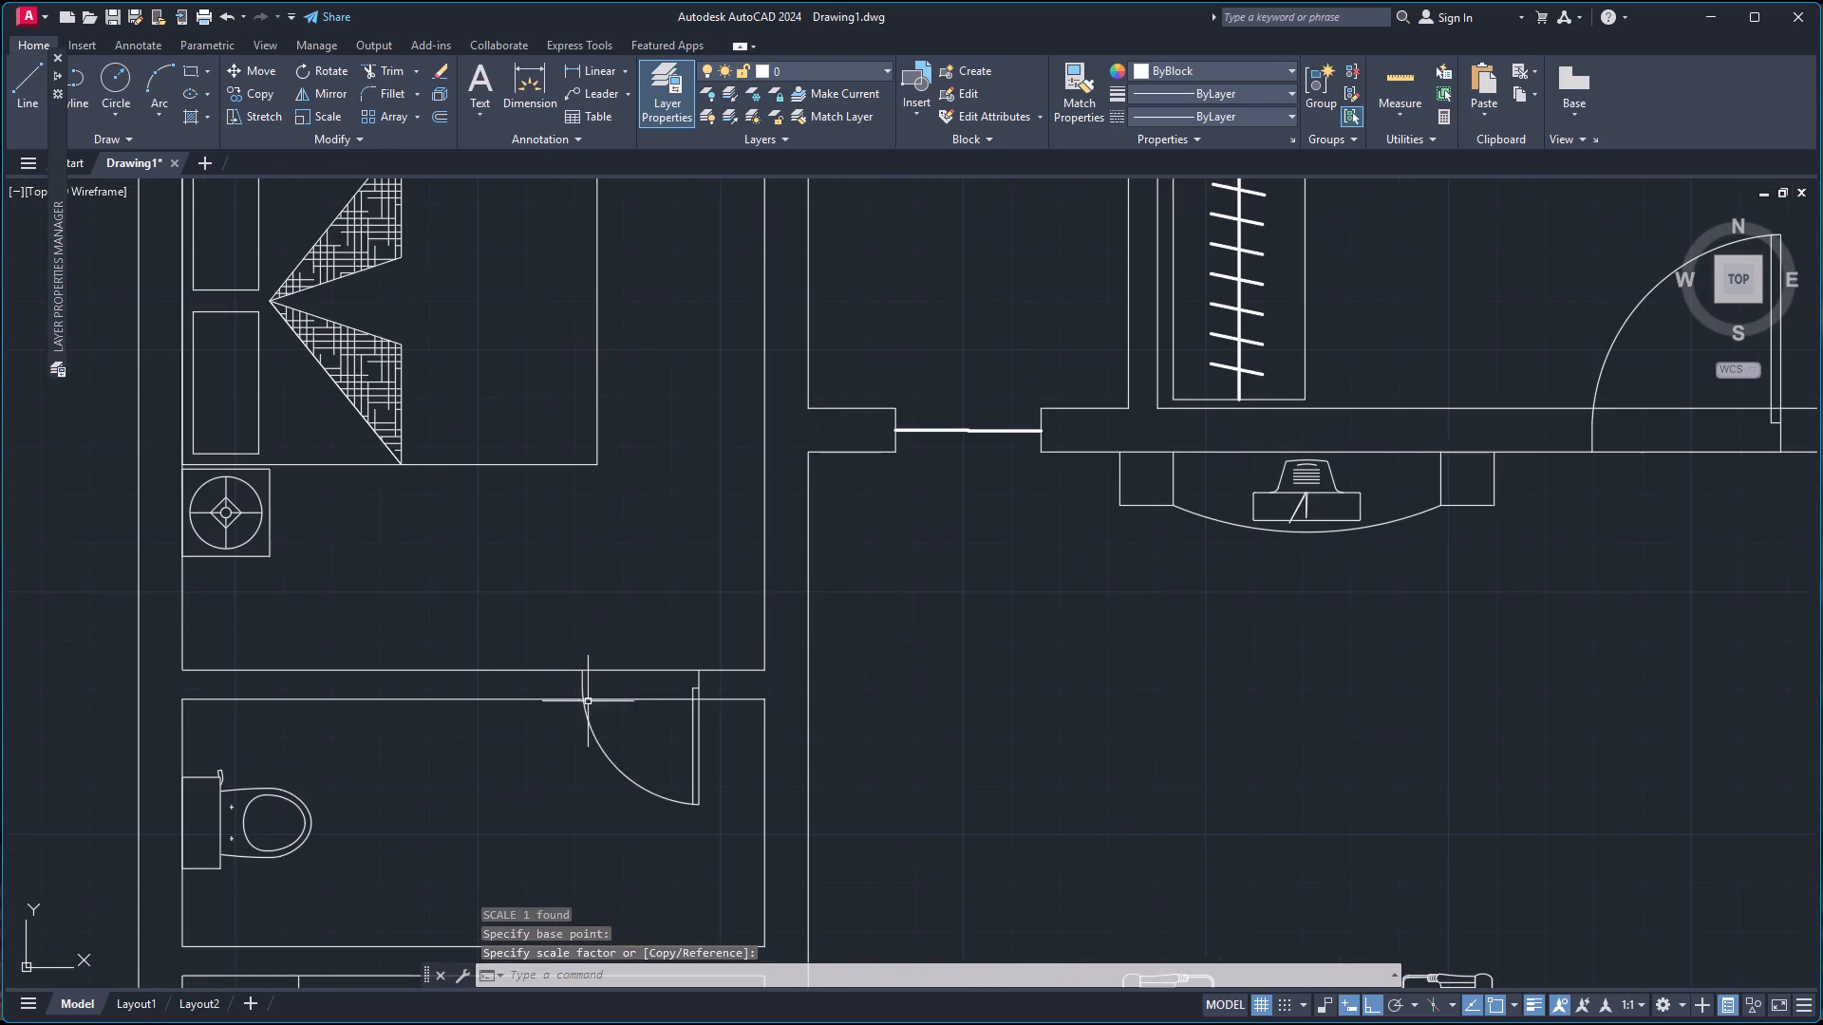
click(581, 689)
click(705, 677)
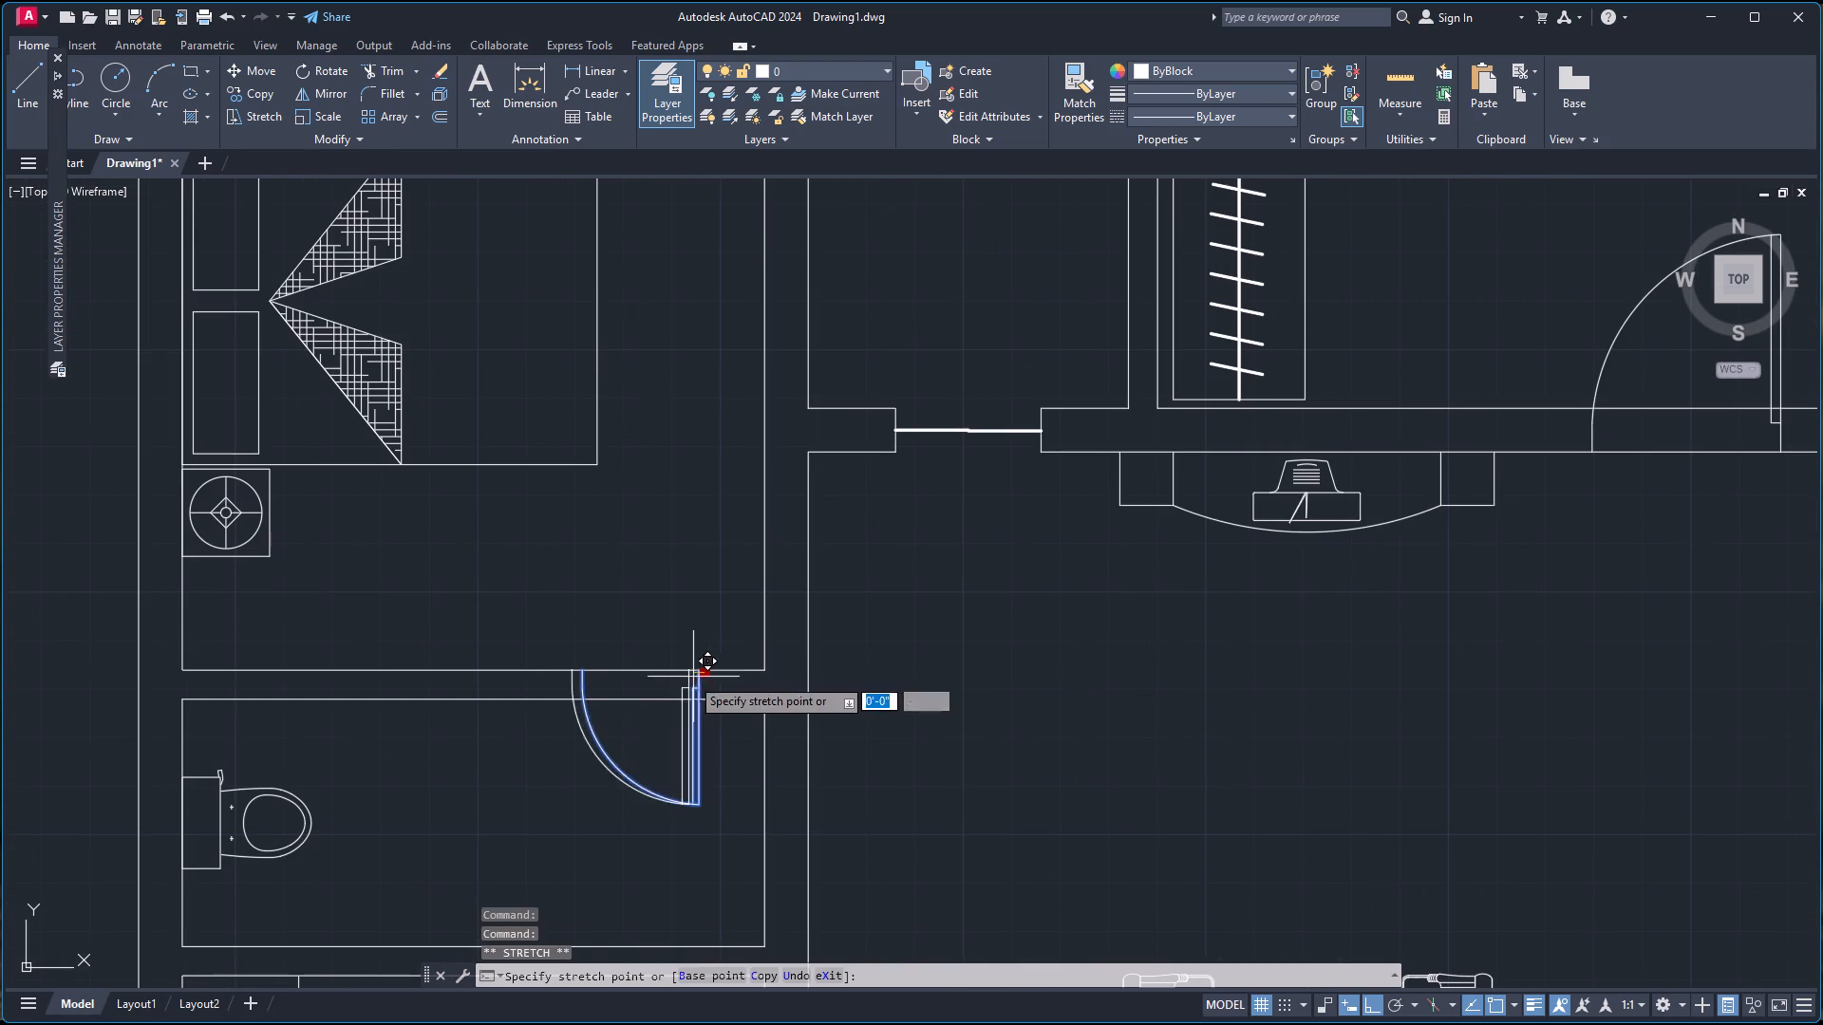
click(640, 671)
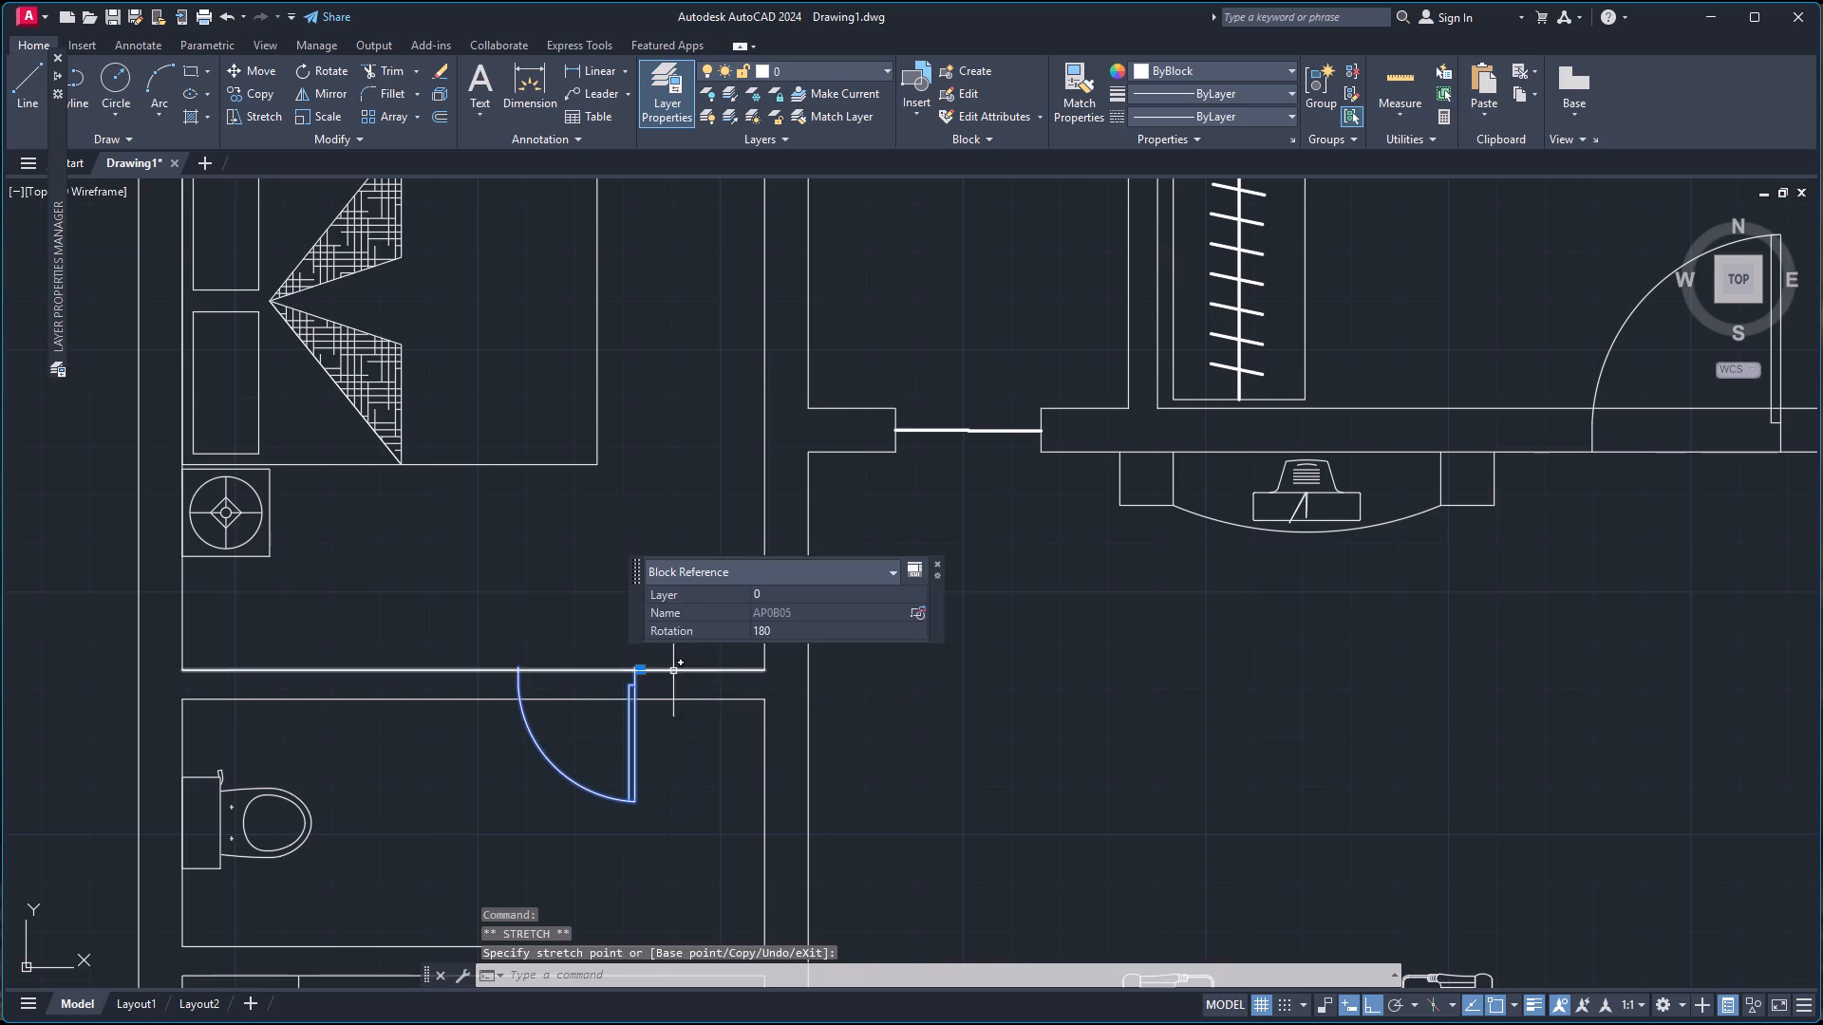
scroll(706, 686, down, 4)
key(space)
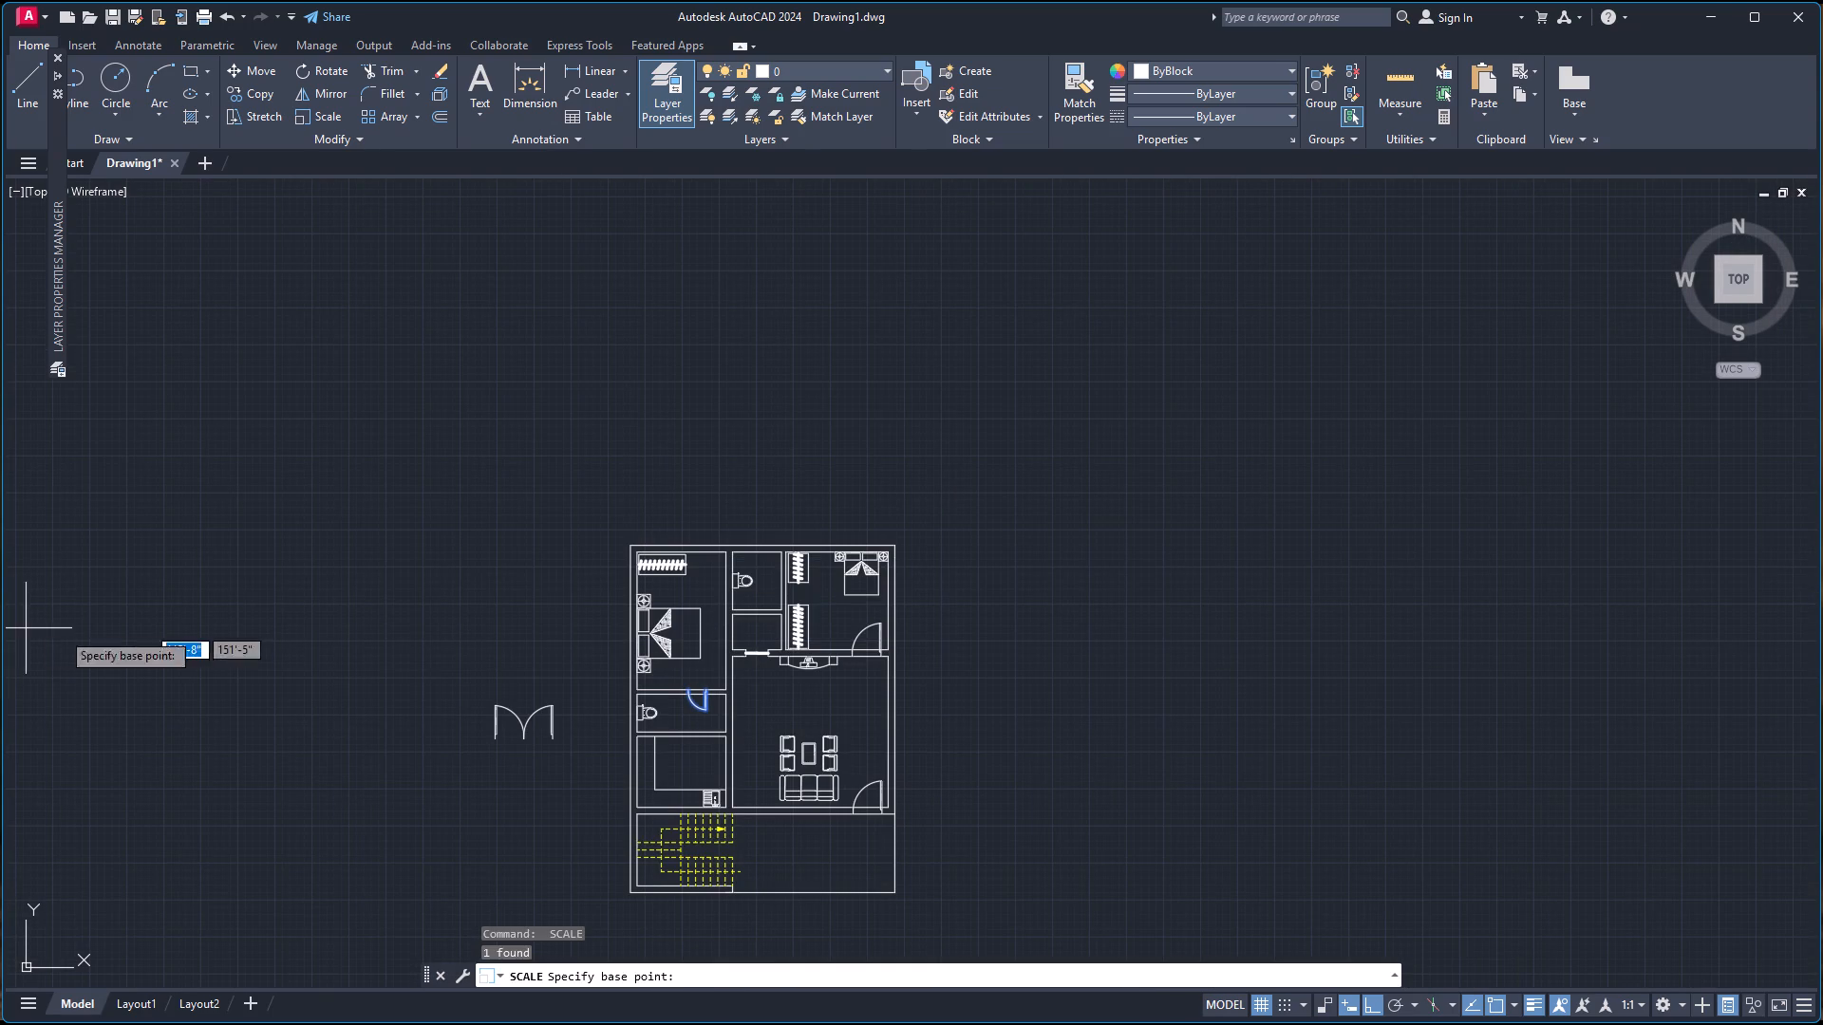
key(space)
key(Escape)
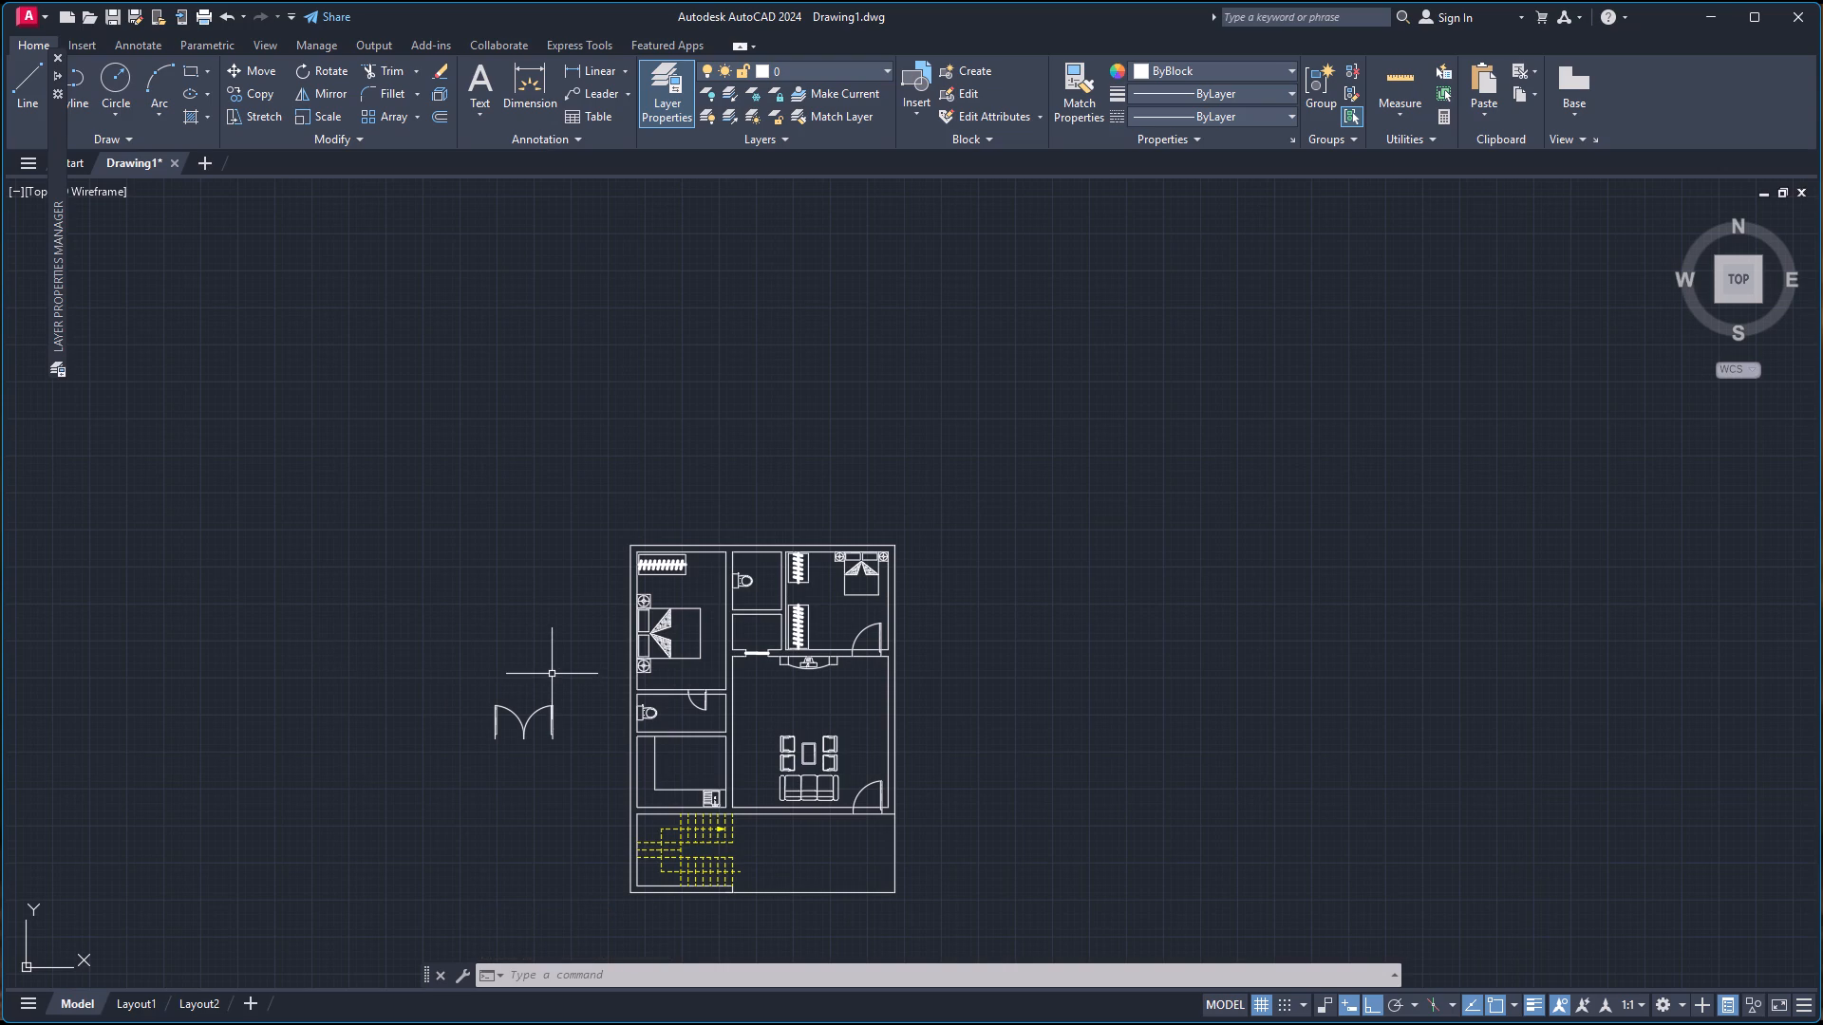
Rotate the west spare door 90° counterclockwise about its hinge jamb's south end.
click(510, 713)
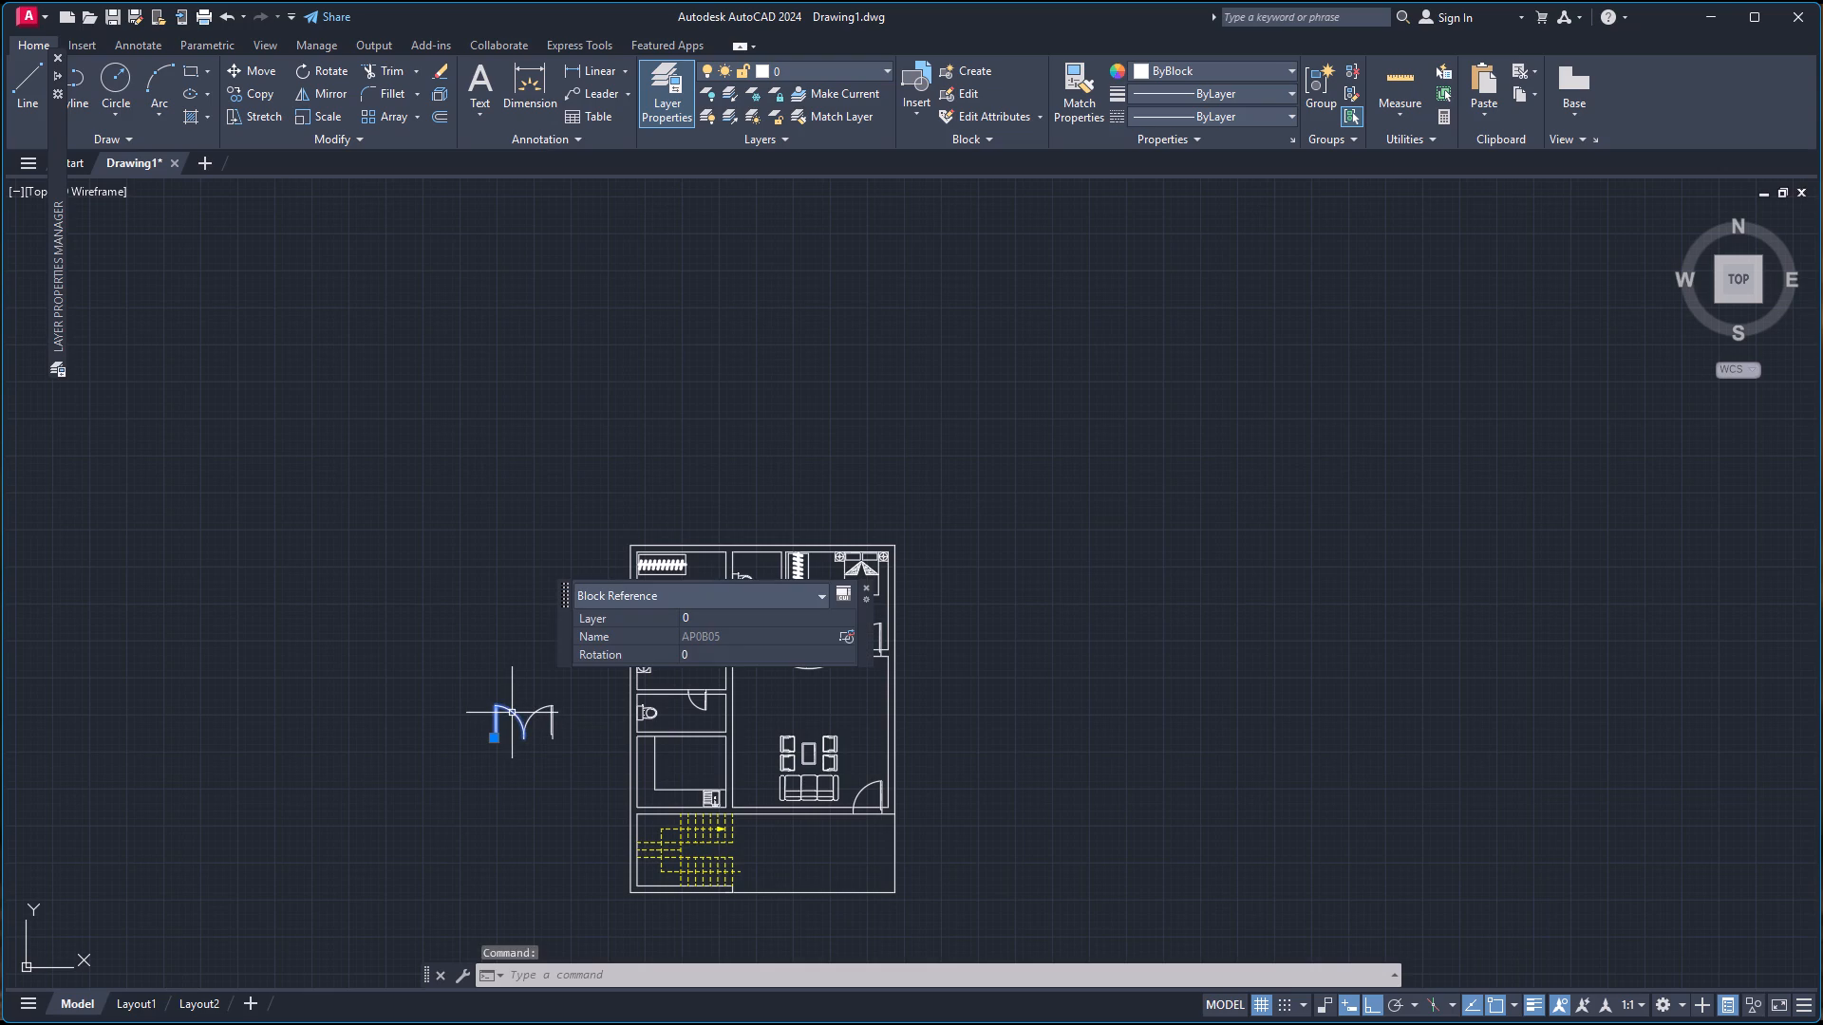
key(r)
key(o)
key(Return)
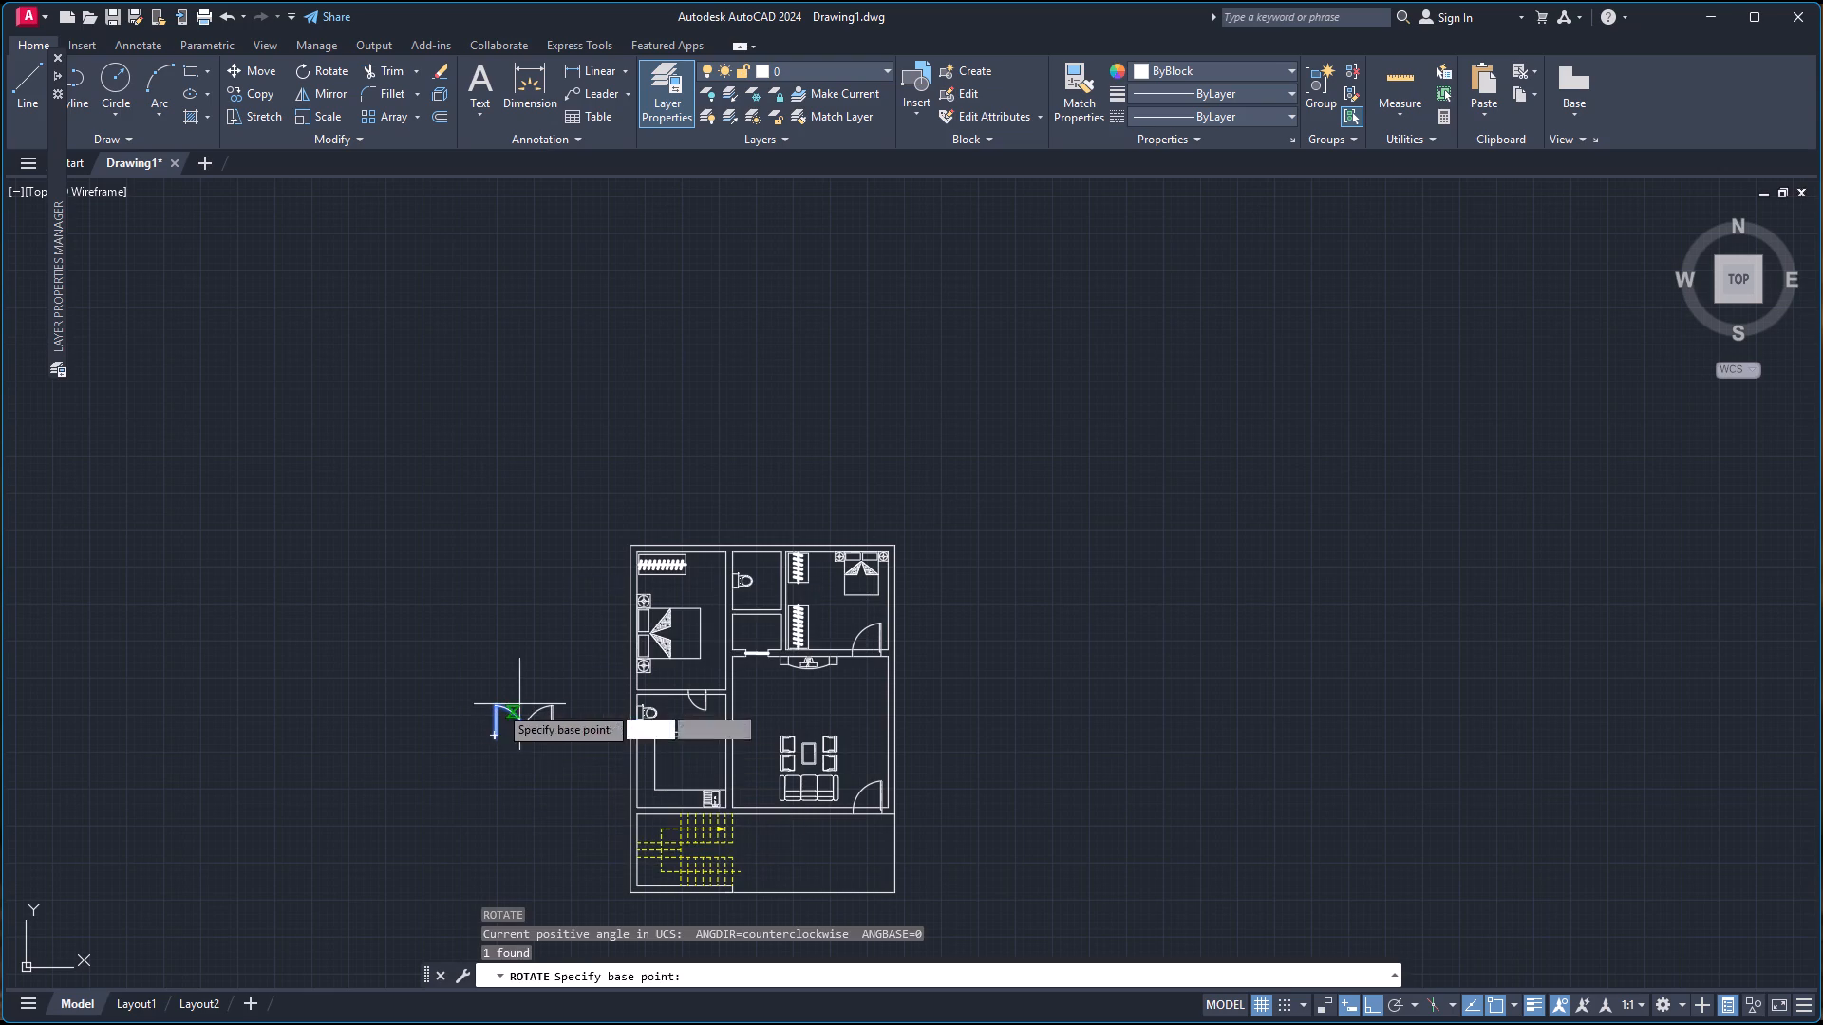
click(497, 736)
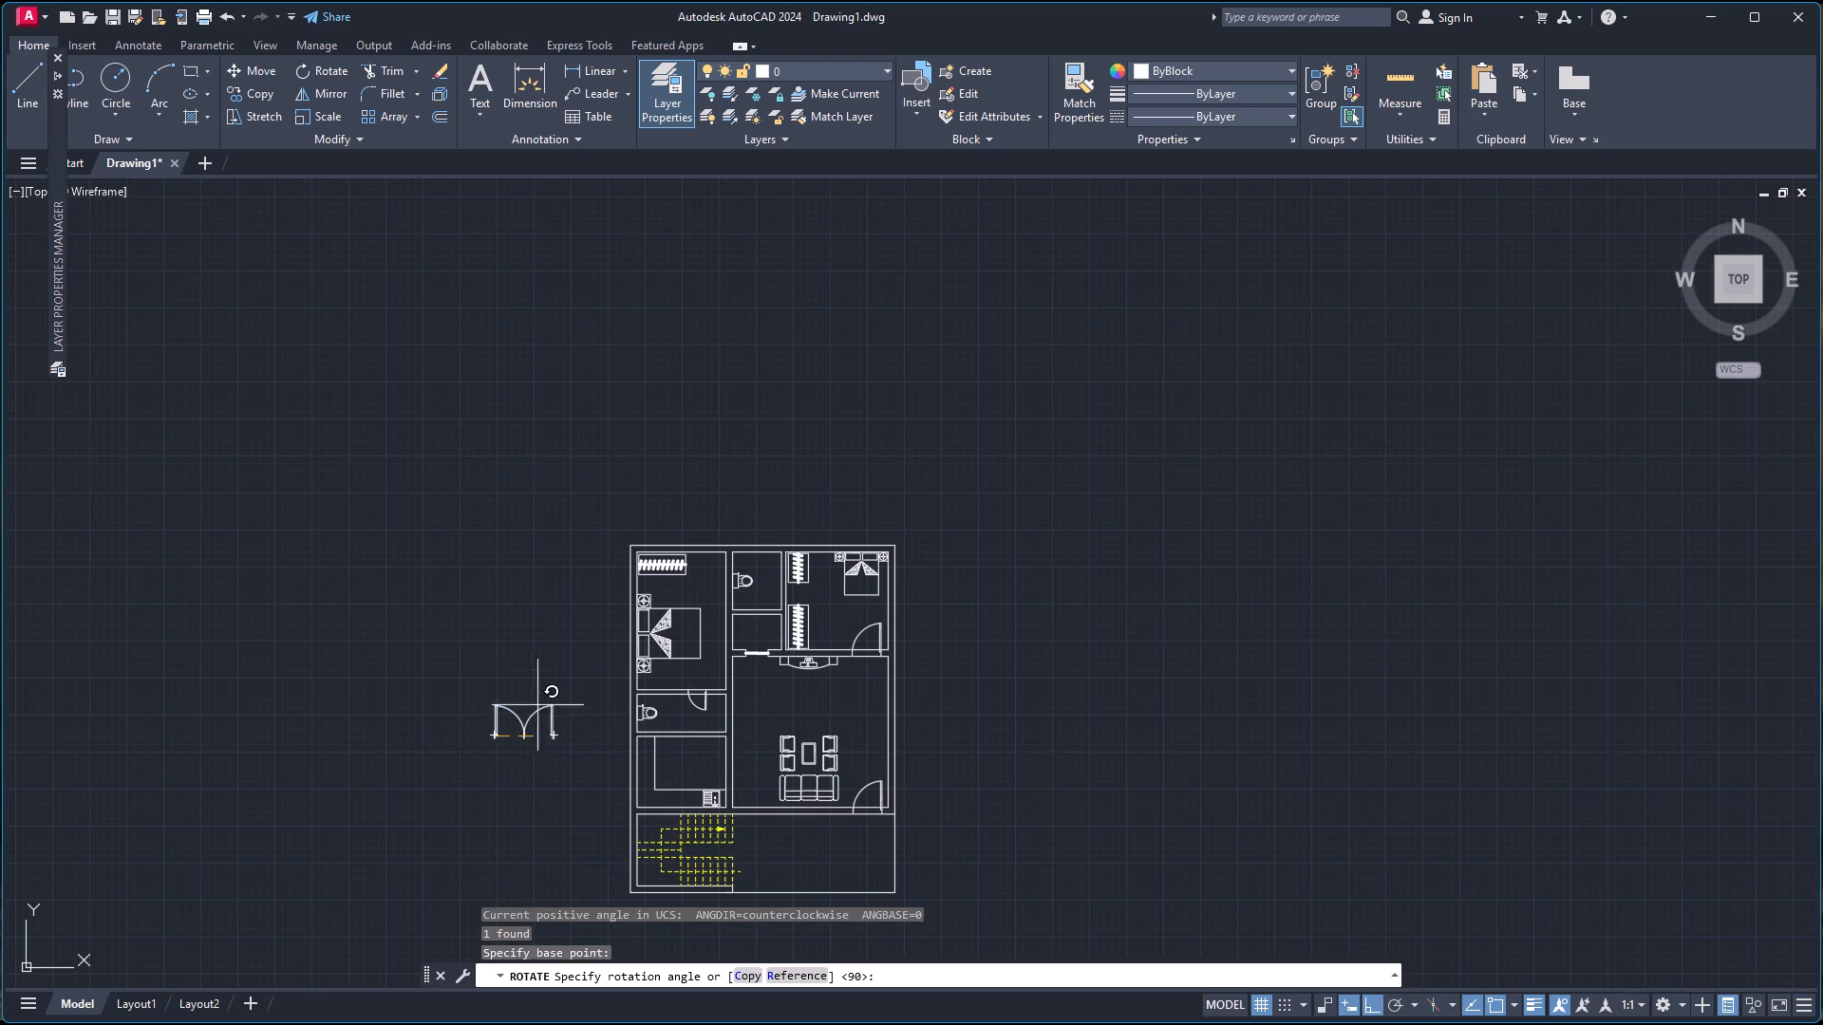
click(504, 647)
Delete the unrotated east spare door outside the floor plan.
scroll(491, 729, up, 3)
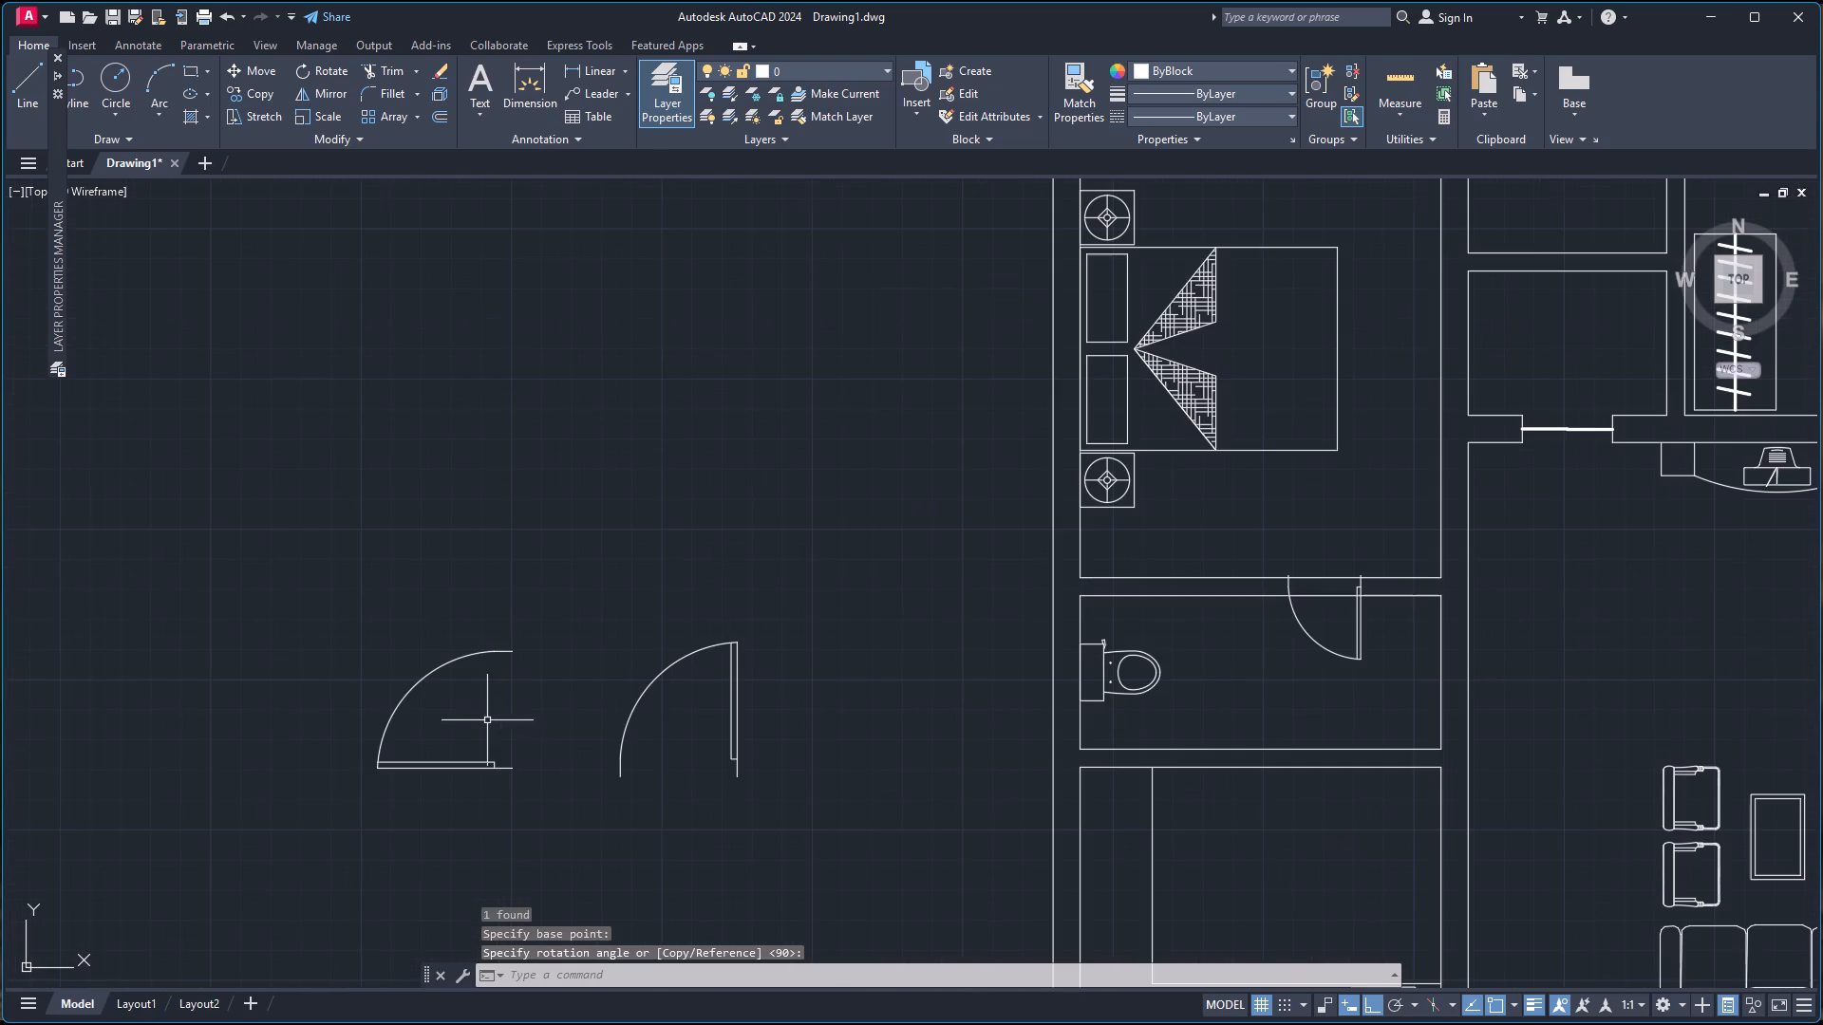
click(609, 636)
click(920, 949)
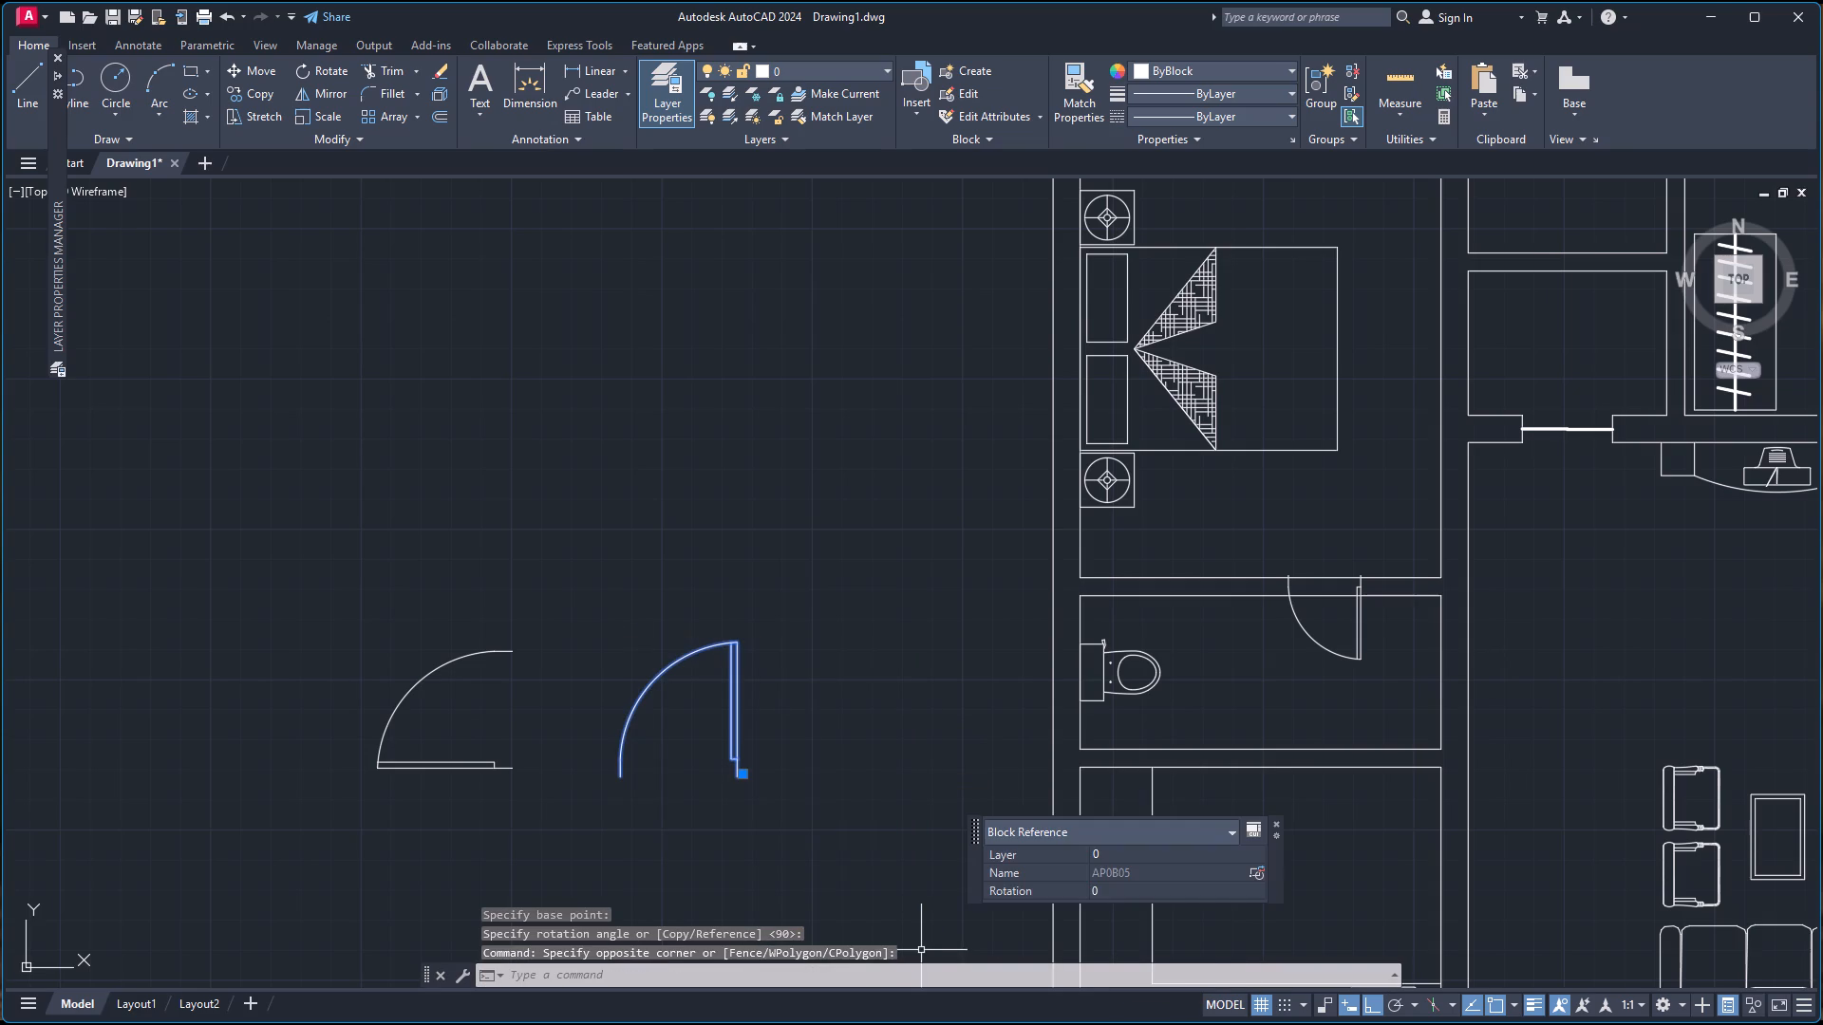
key(Delete)
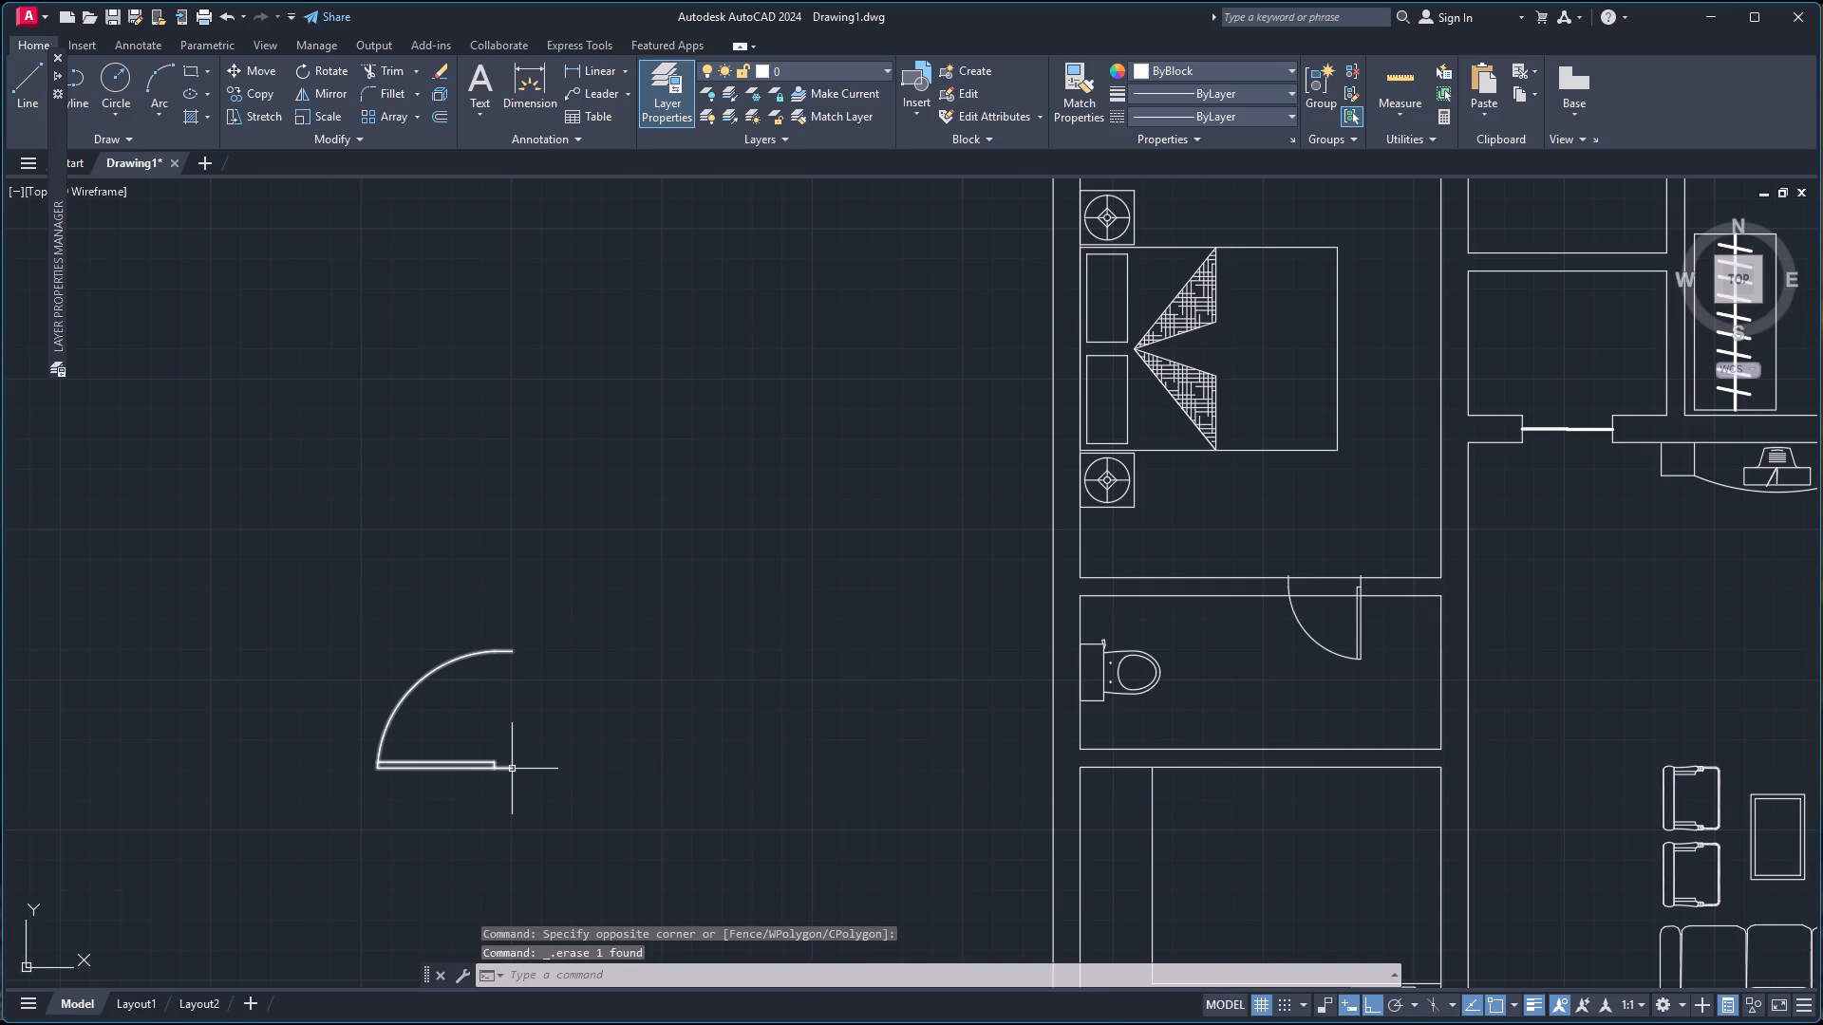
Move the rotated door by its hinge jamb's east end onto the wall between the north bathroom and northeast bedroom, opening into the bathroom.
click(512, 769)
key(m)
key(Return)
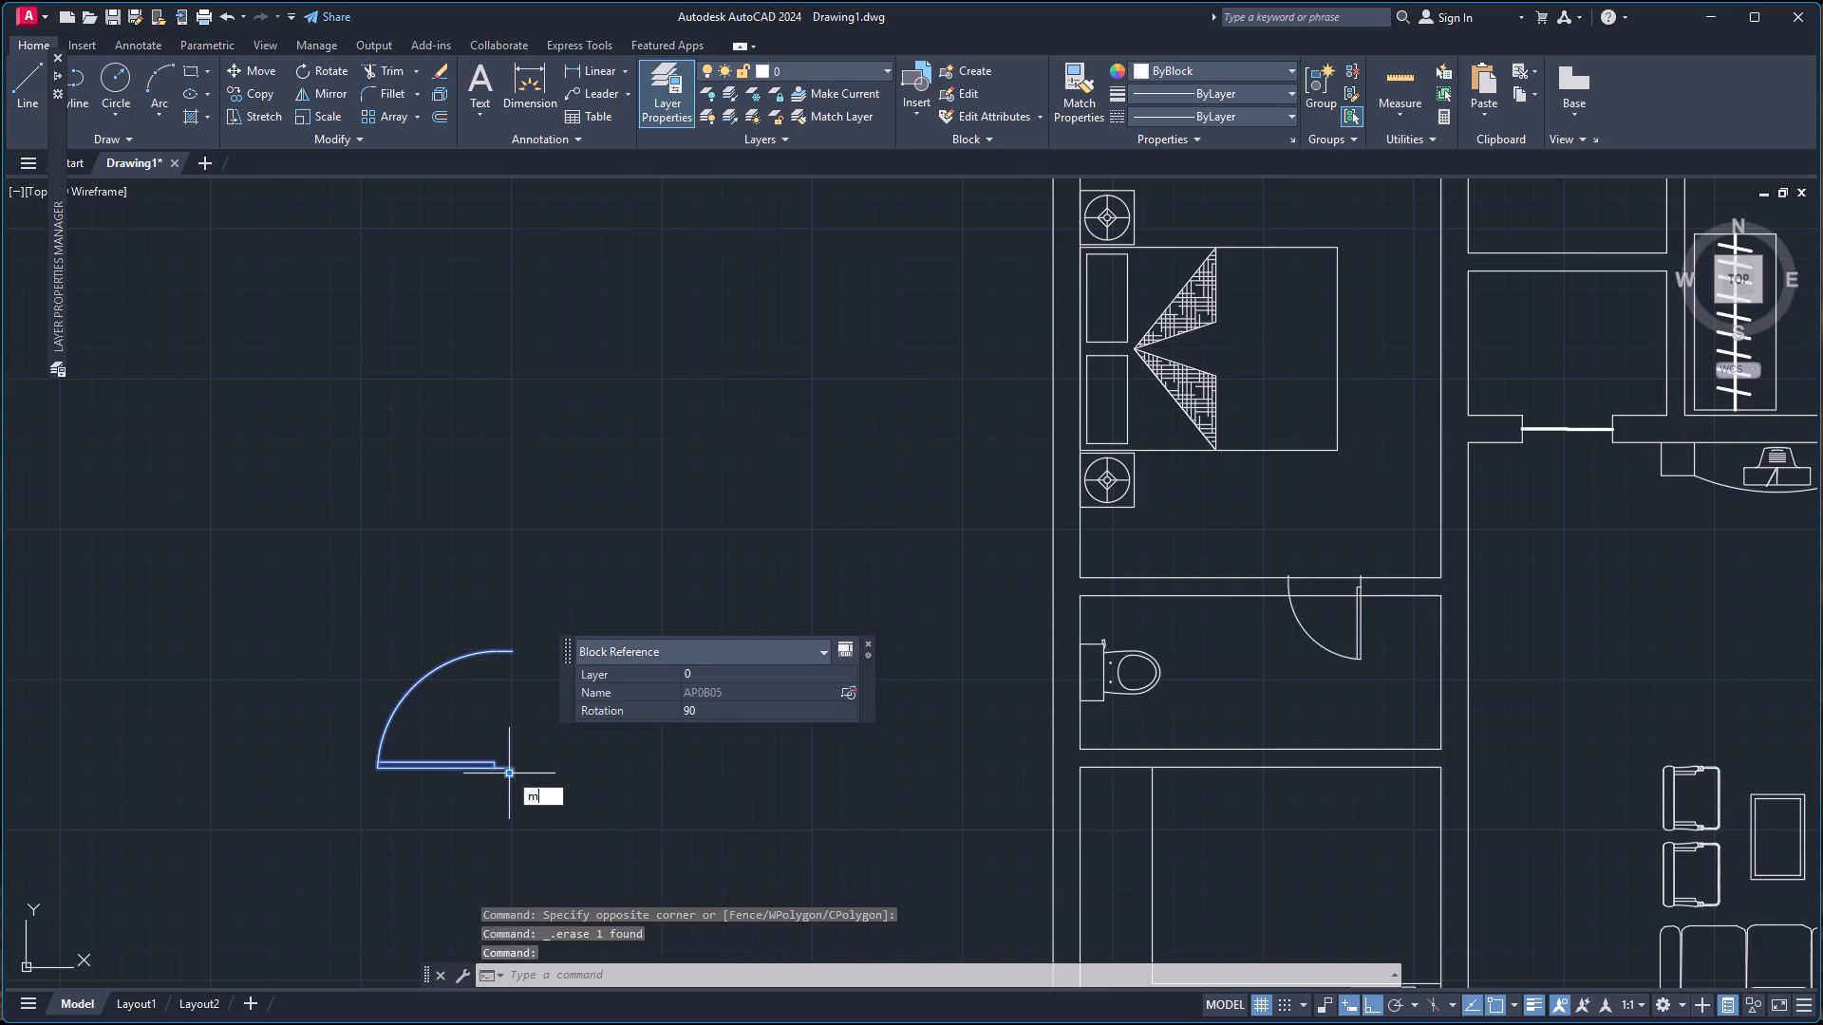
scroll(512, 763, up, 4)
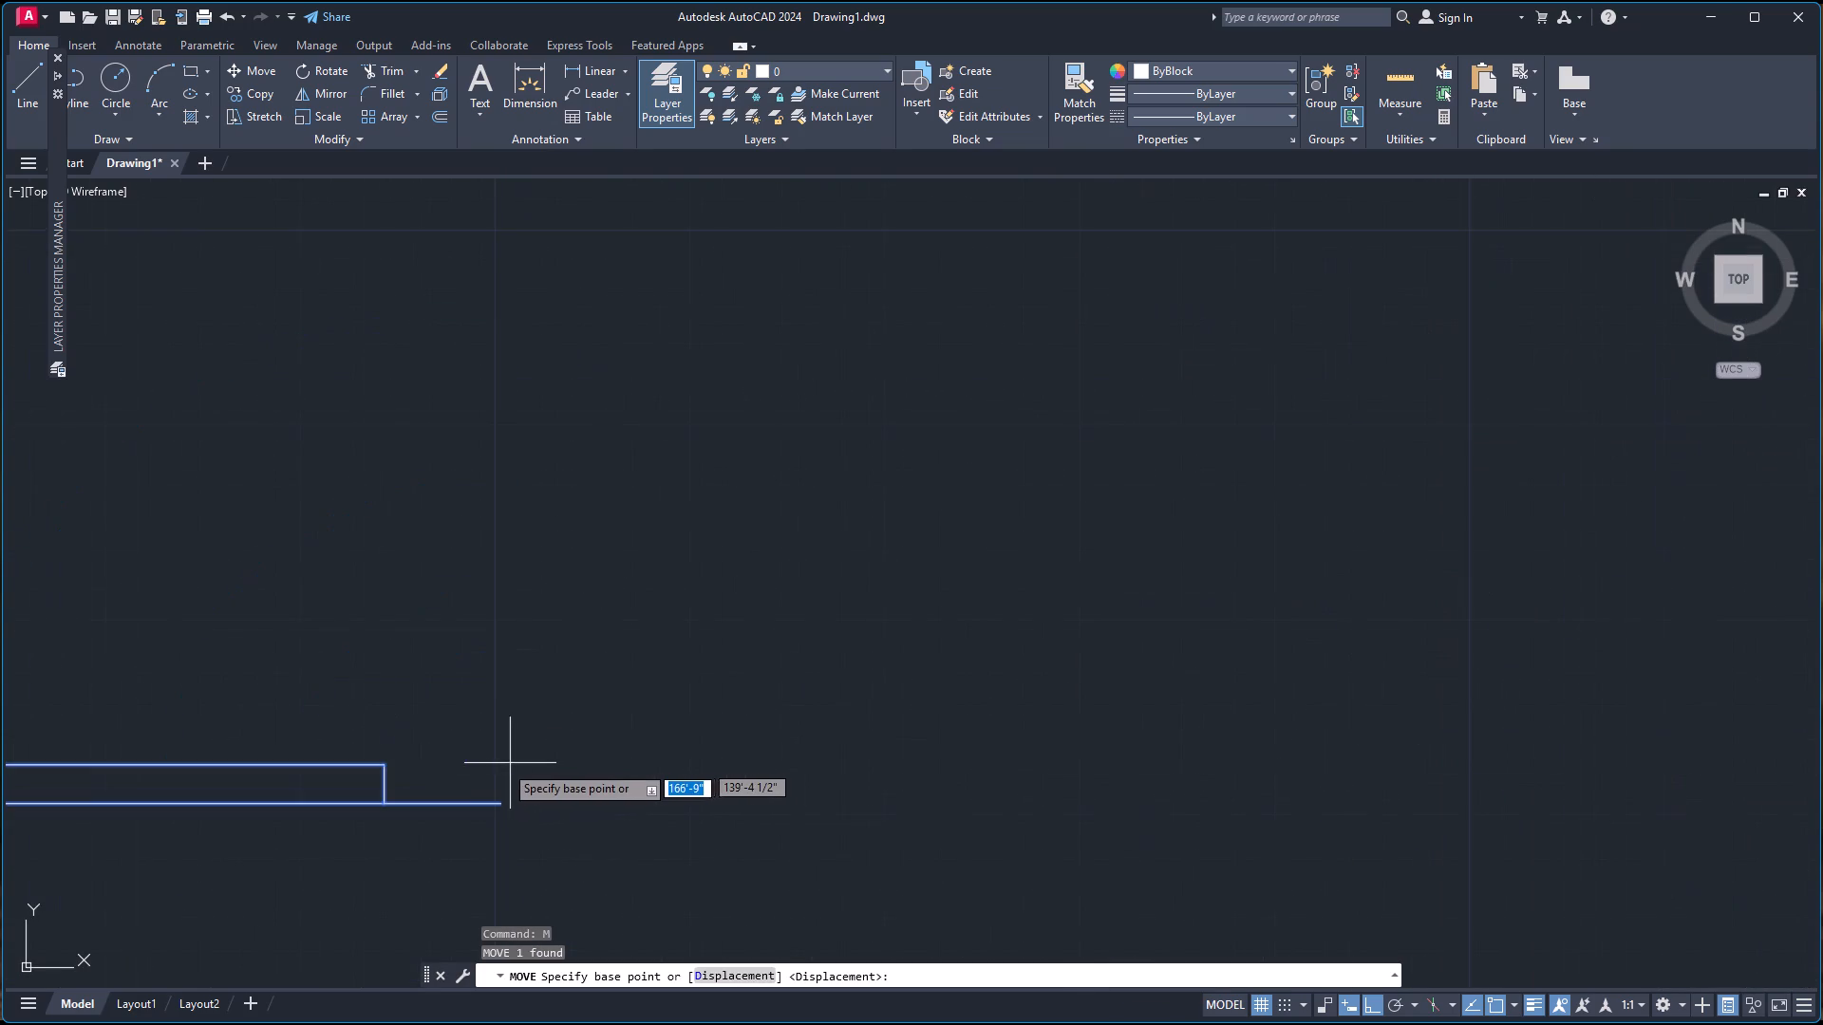
click(506, 803)
scroll(545, 755, down, 5)
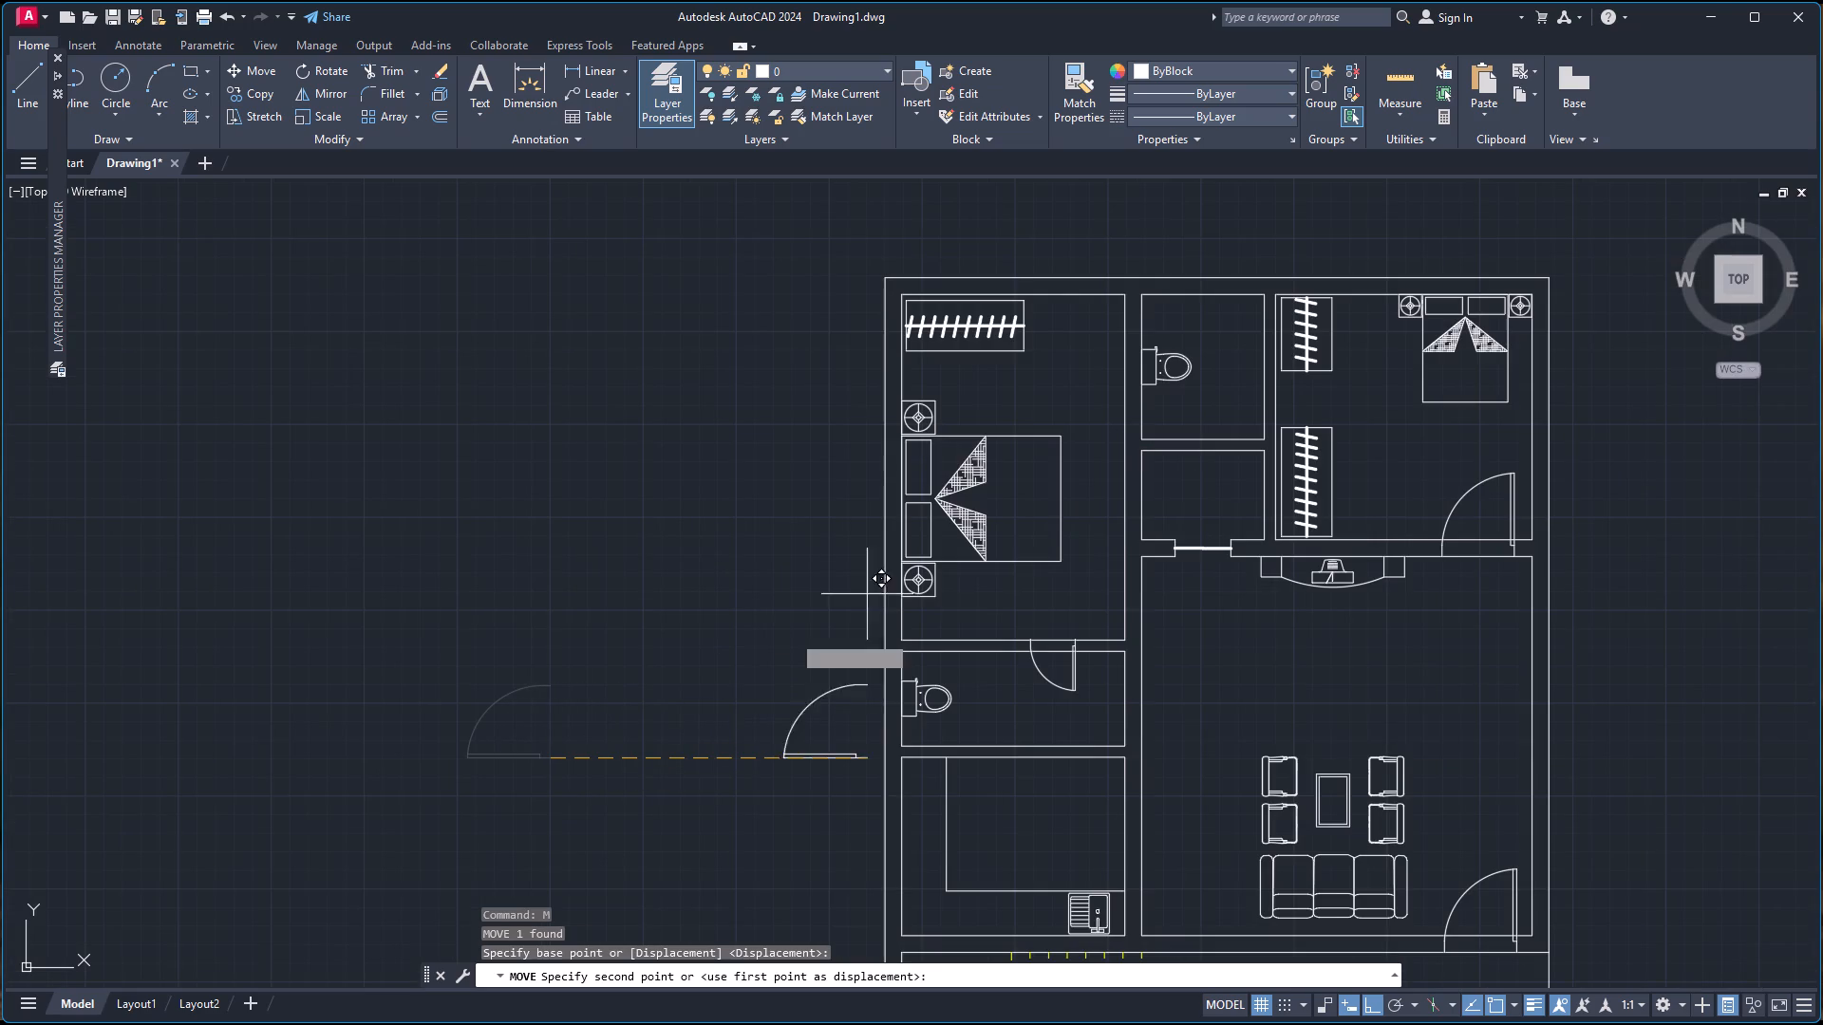
scroll(1265, 398, up, 2)
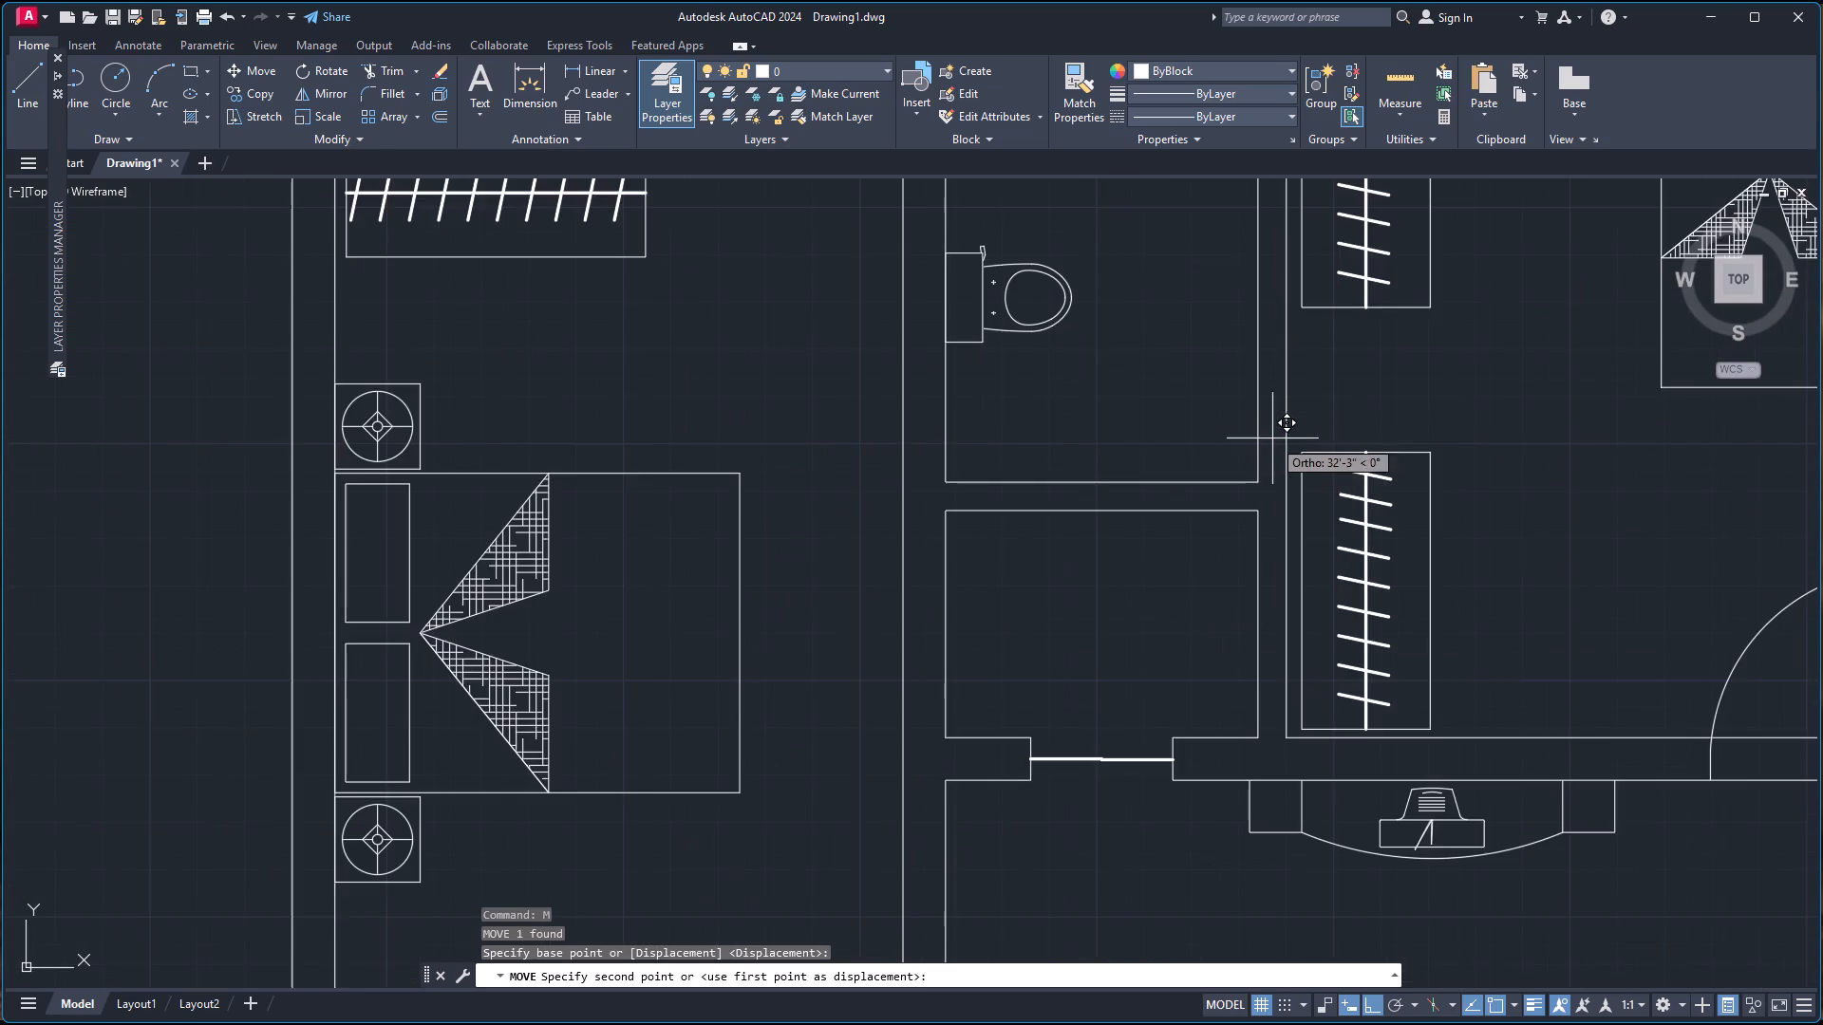
scroll(1274, 450, up, 2)
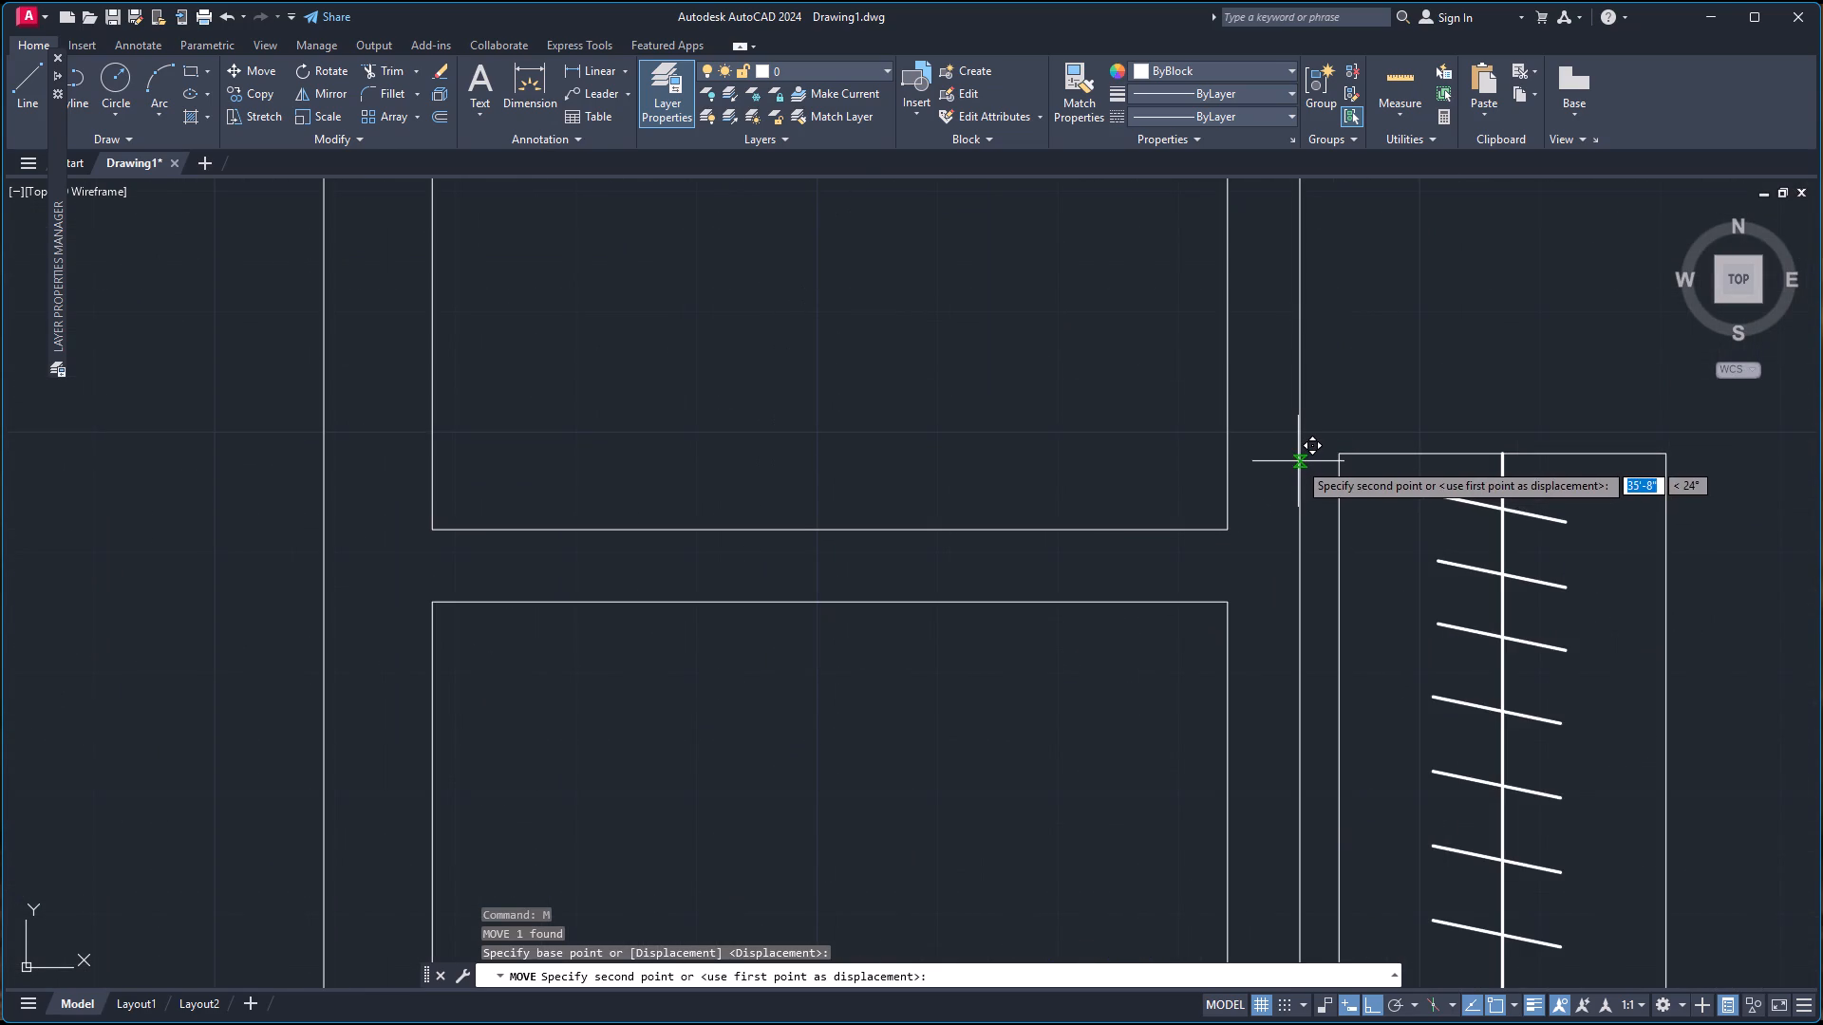
click(1298, 461)
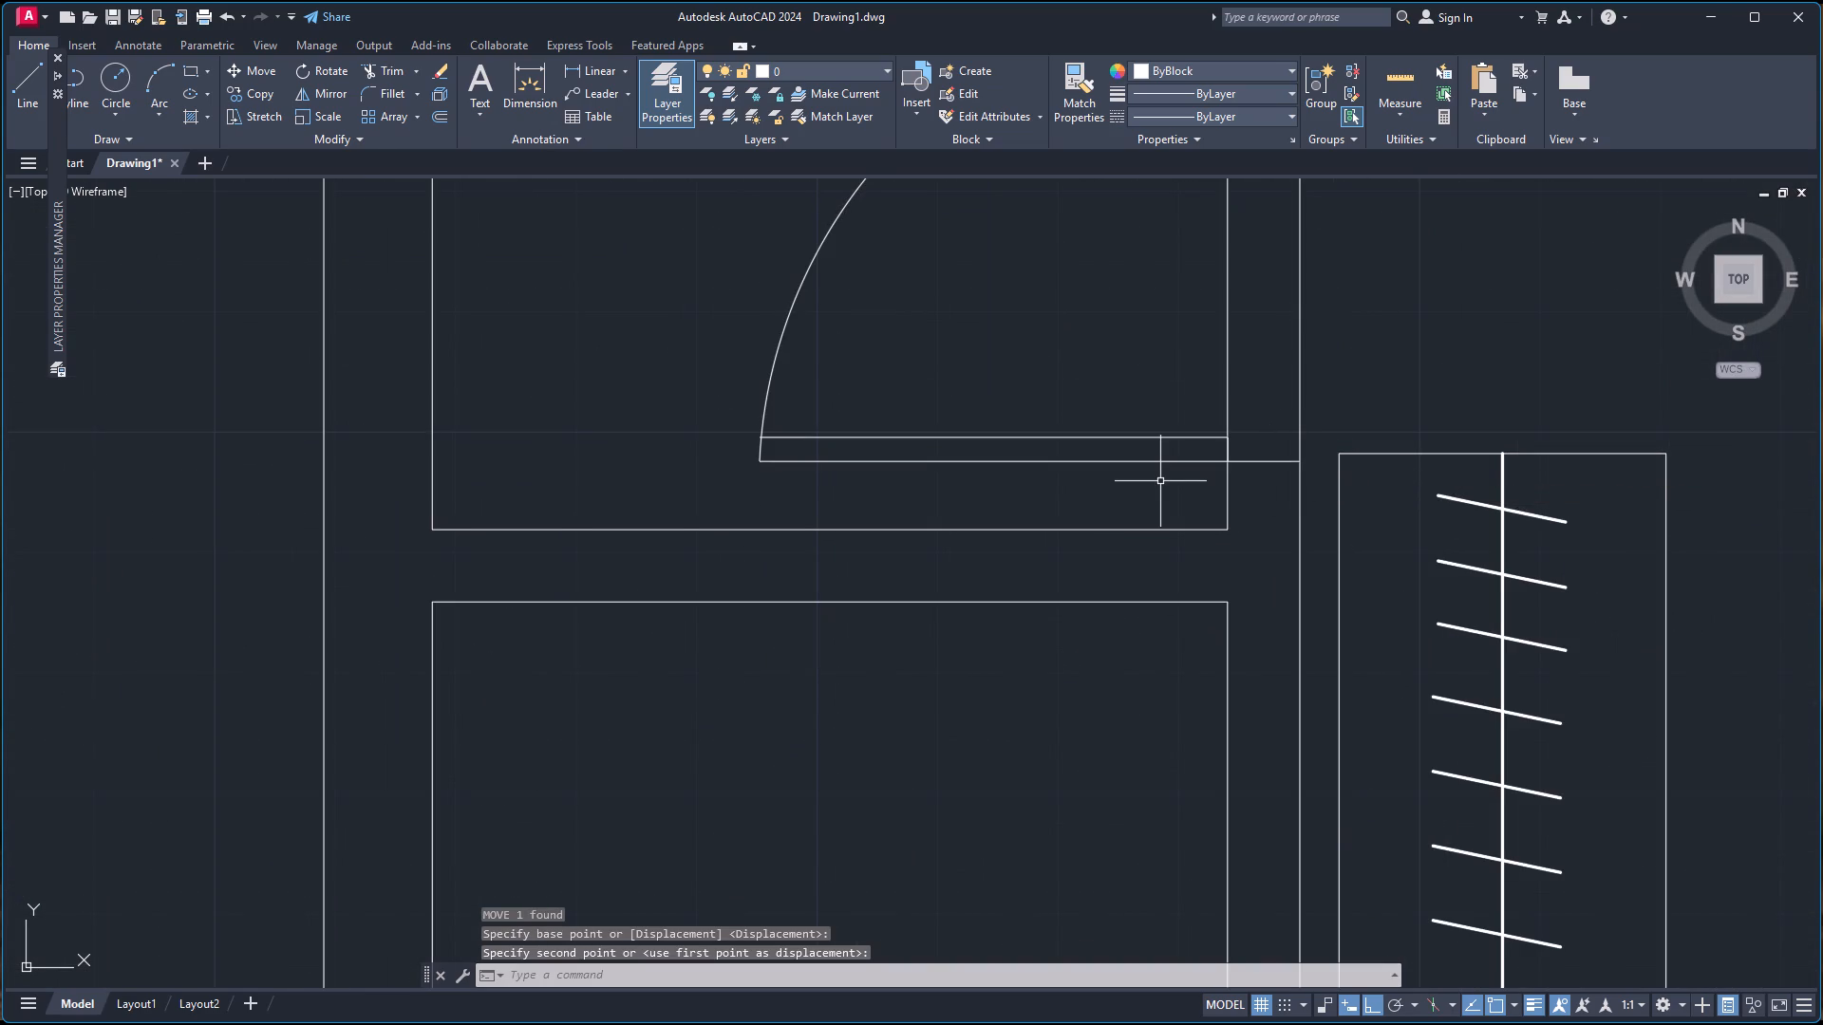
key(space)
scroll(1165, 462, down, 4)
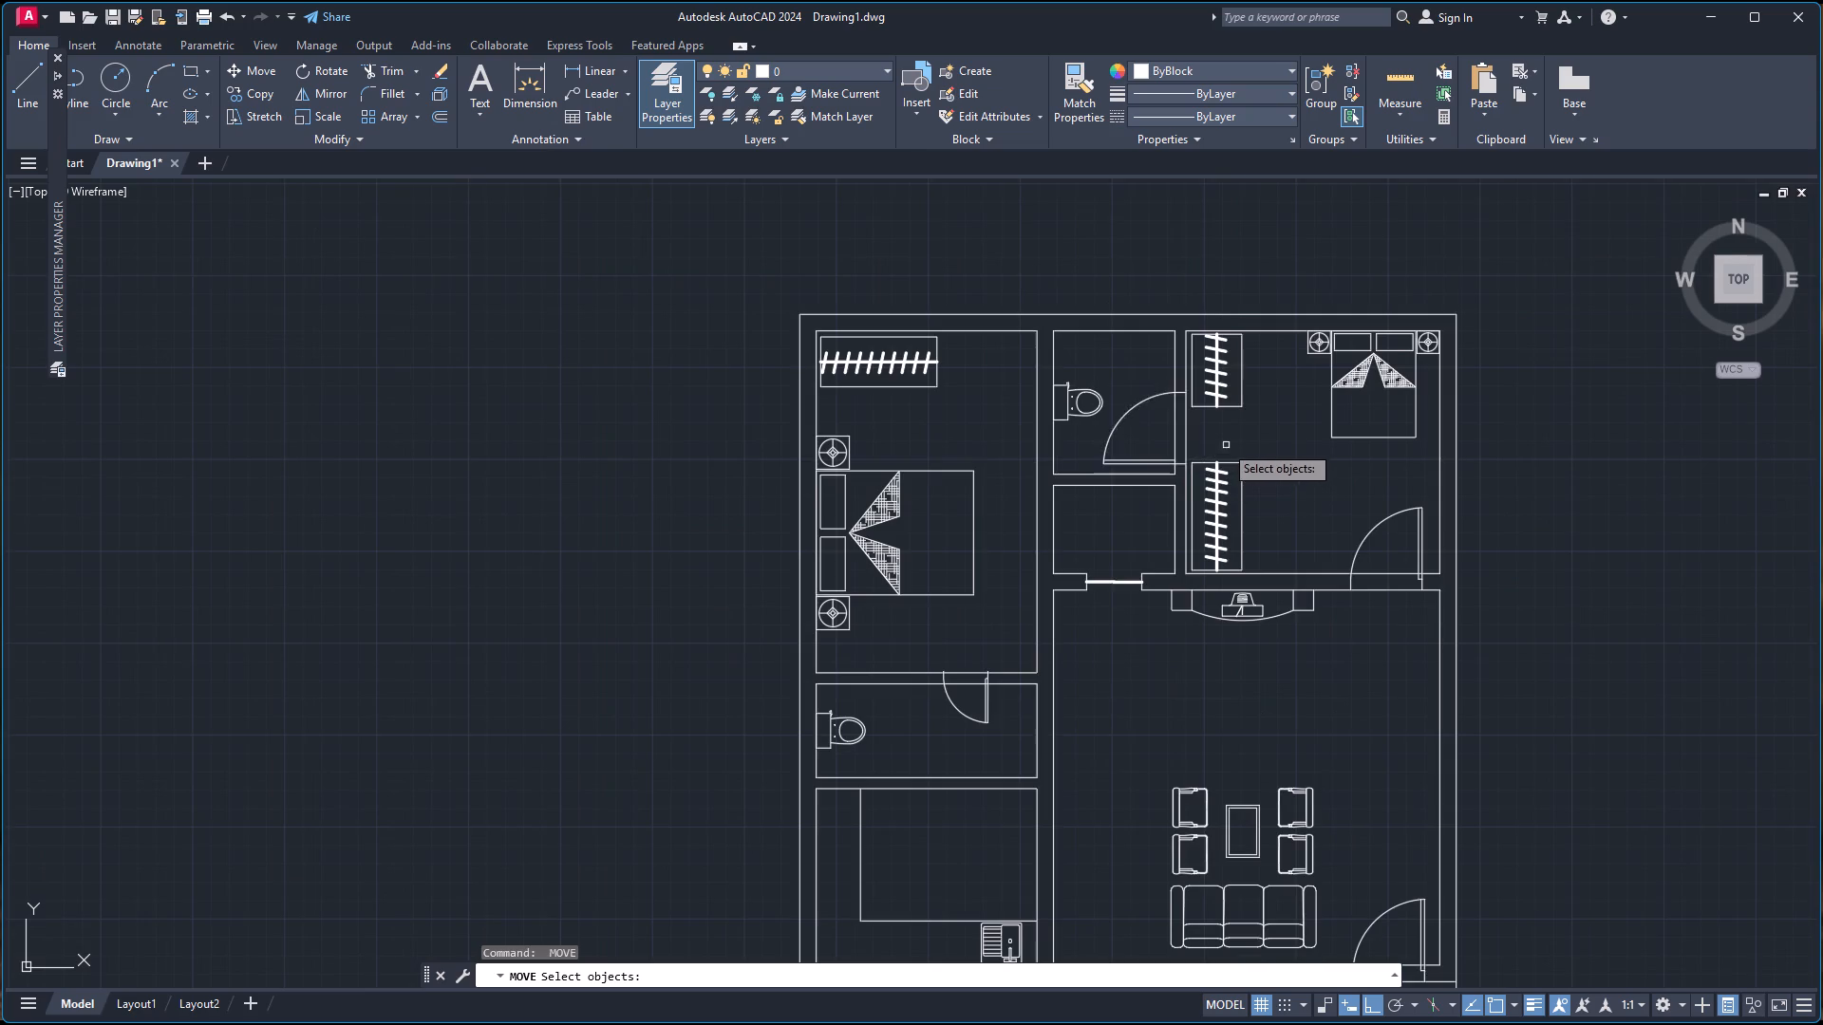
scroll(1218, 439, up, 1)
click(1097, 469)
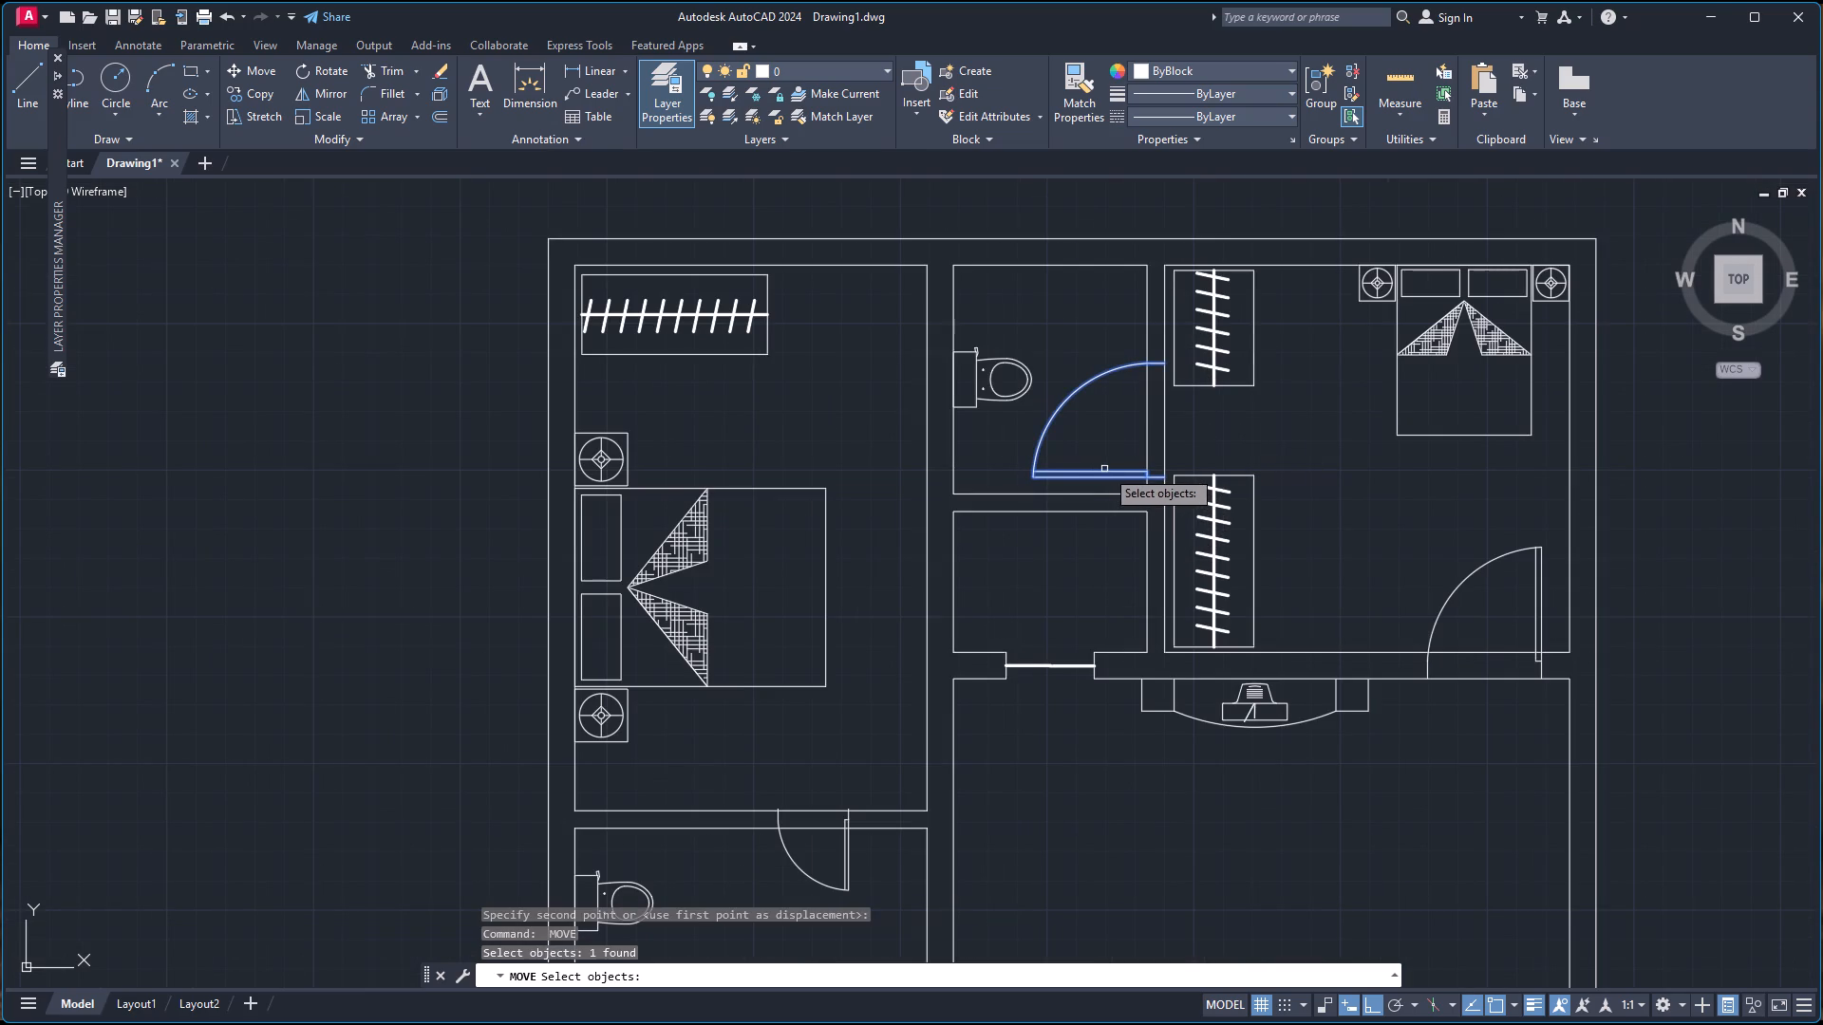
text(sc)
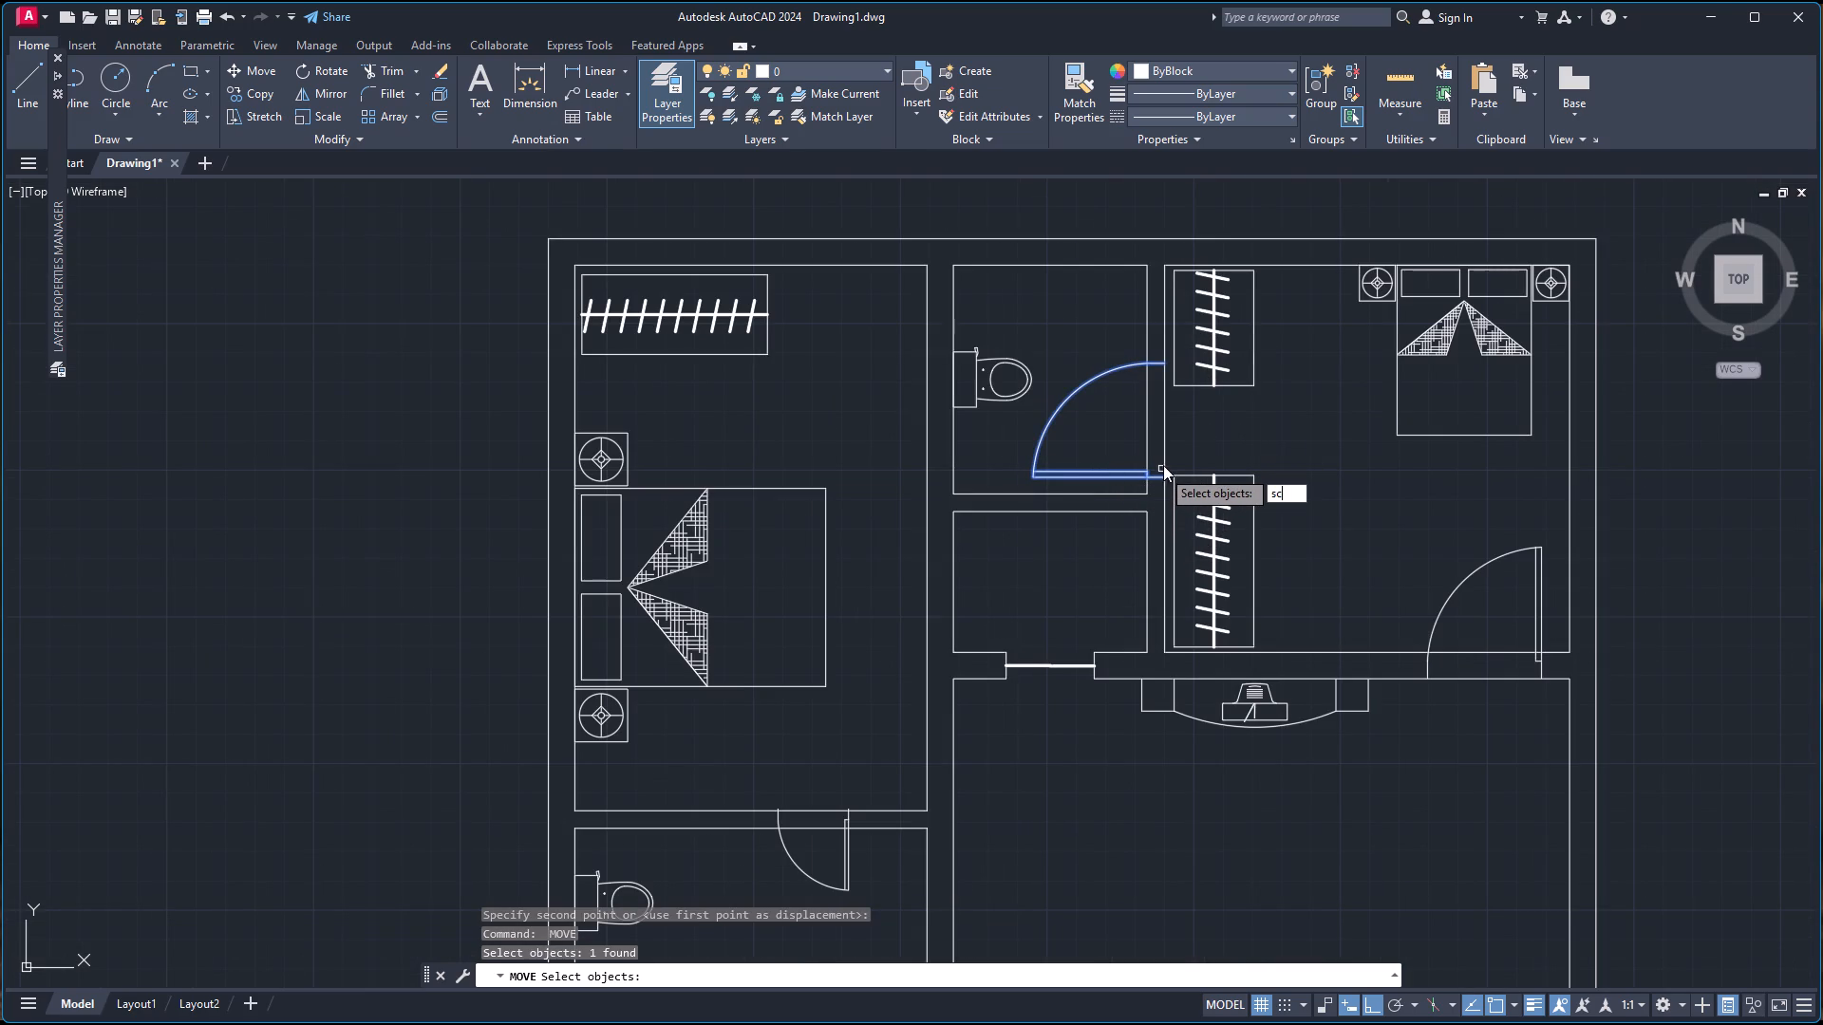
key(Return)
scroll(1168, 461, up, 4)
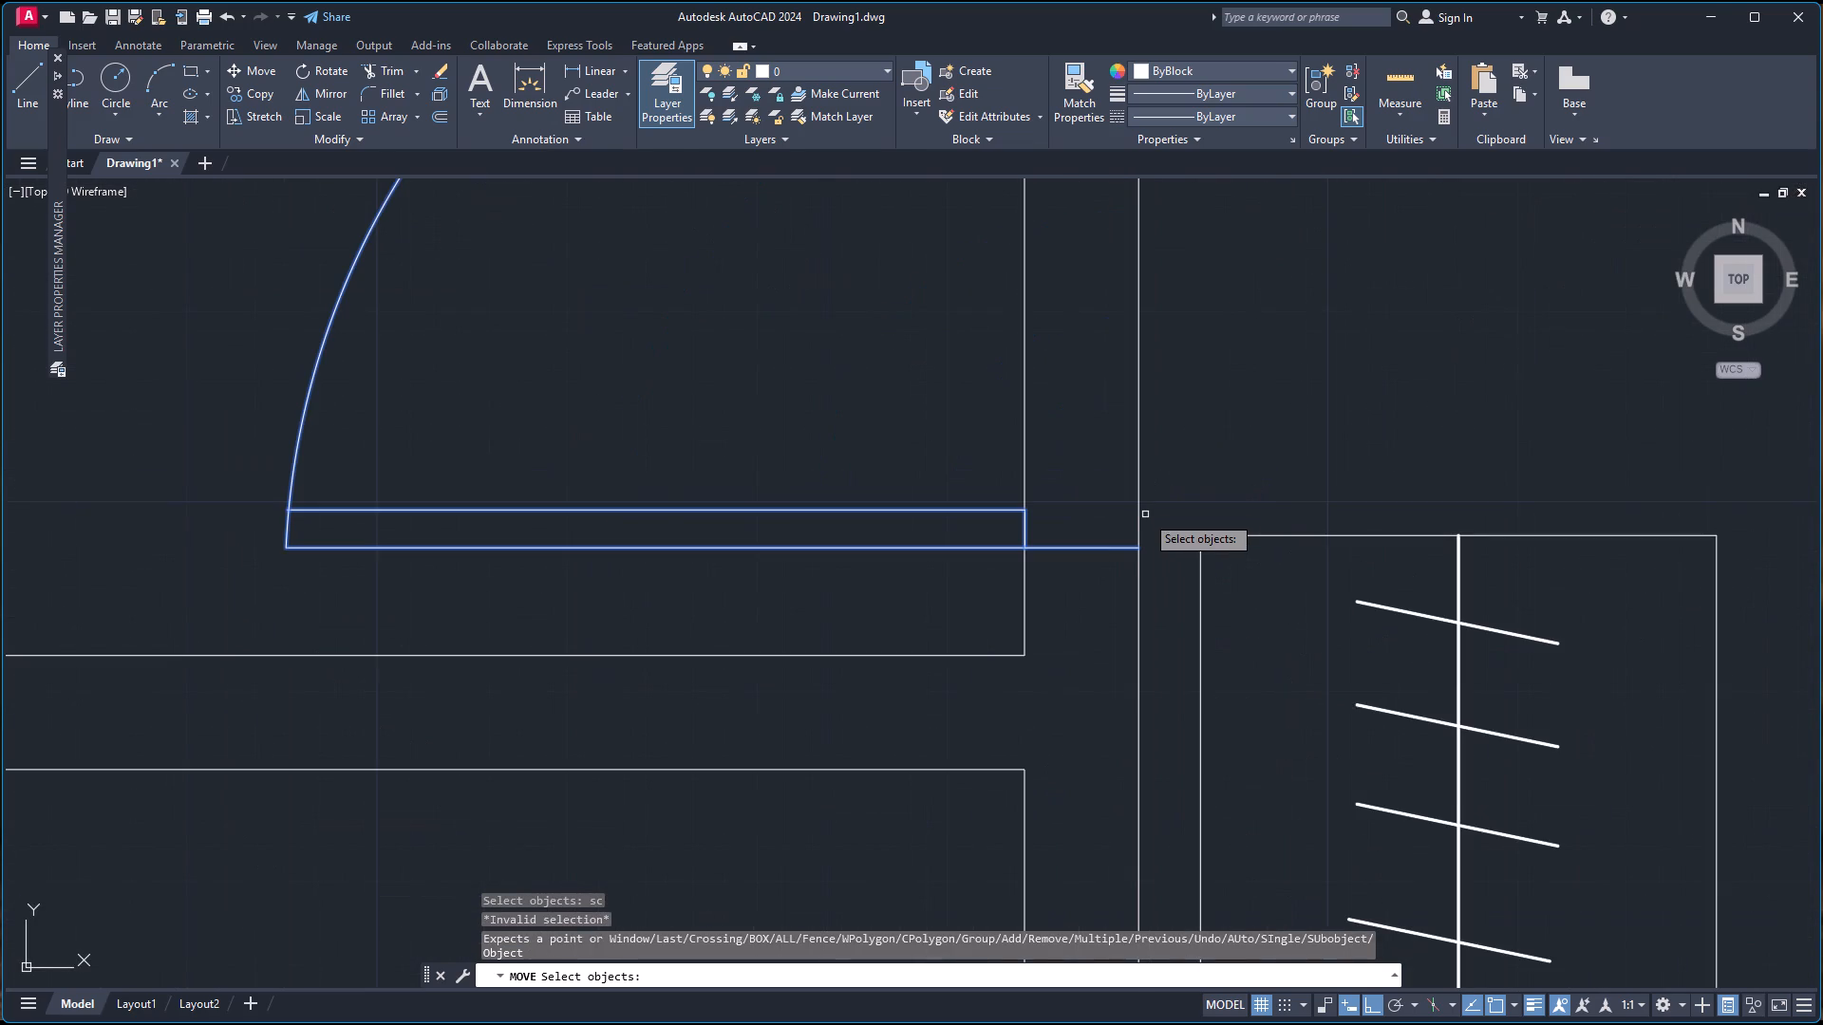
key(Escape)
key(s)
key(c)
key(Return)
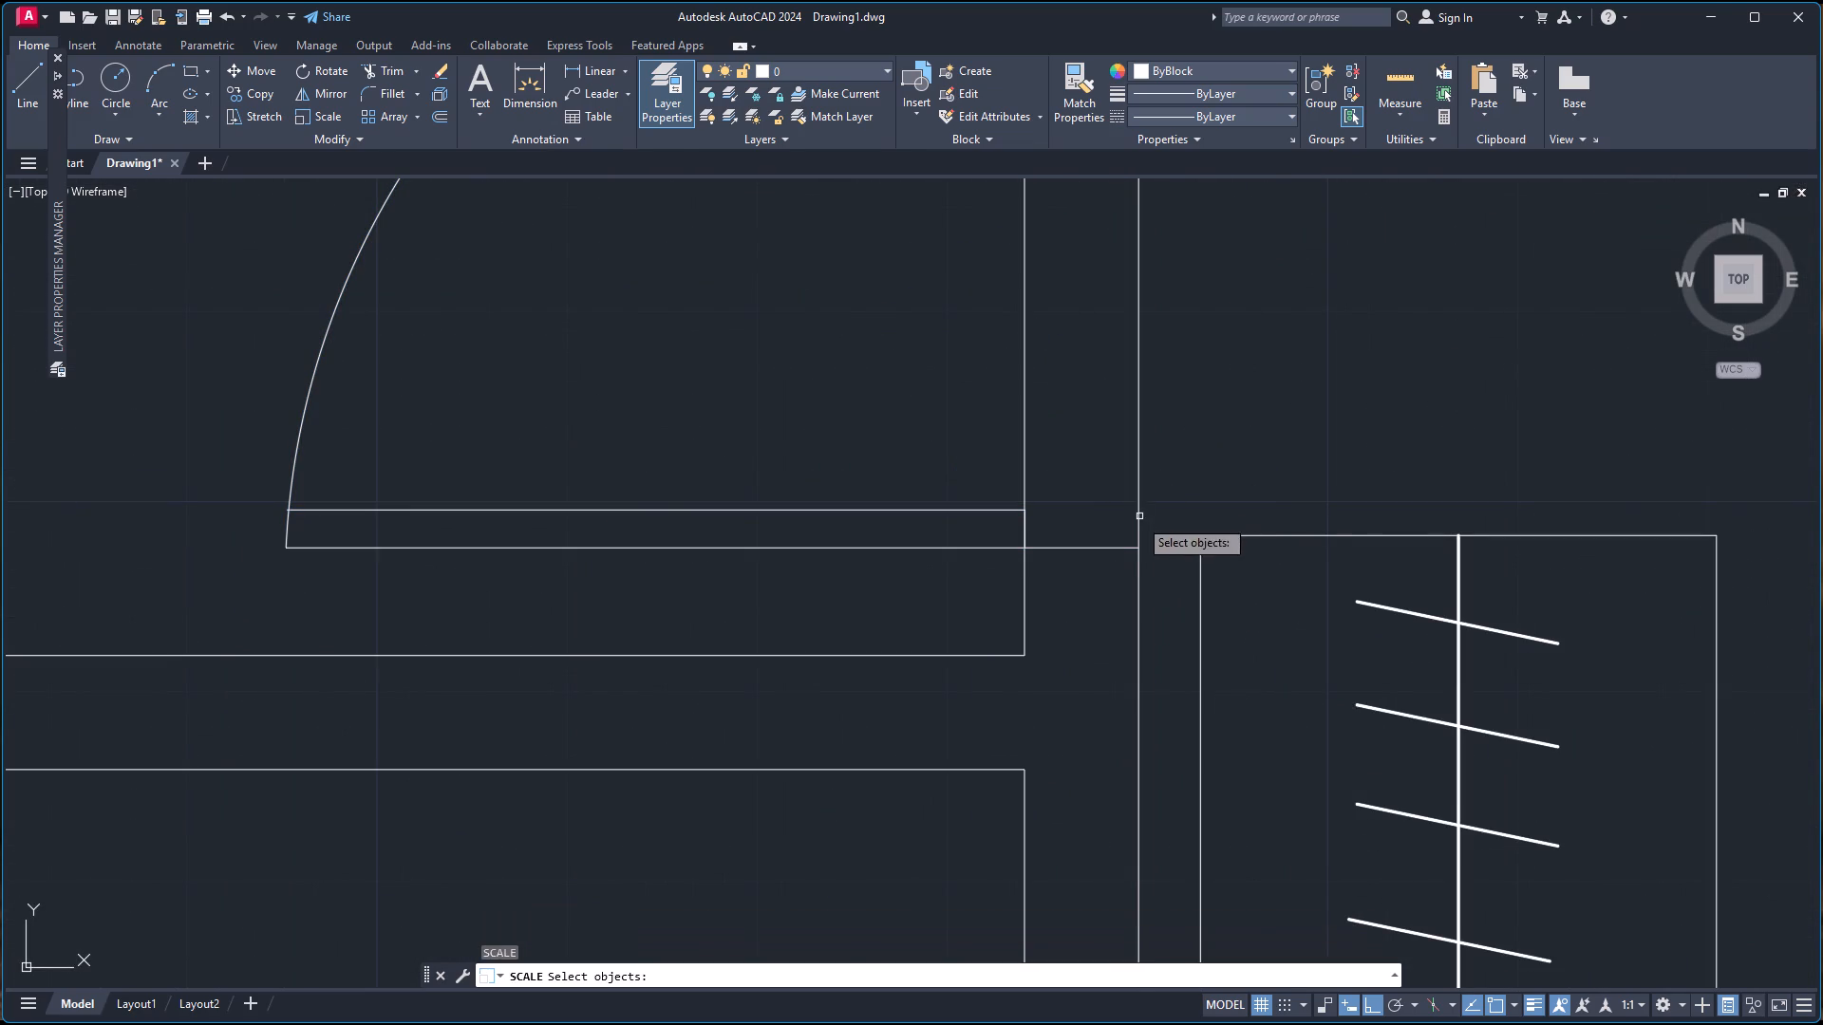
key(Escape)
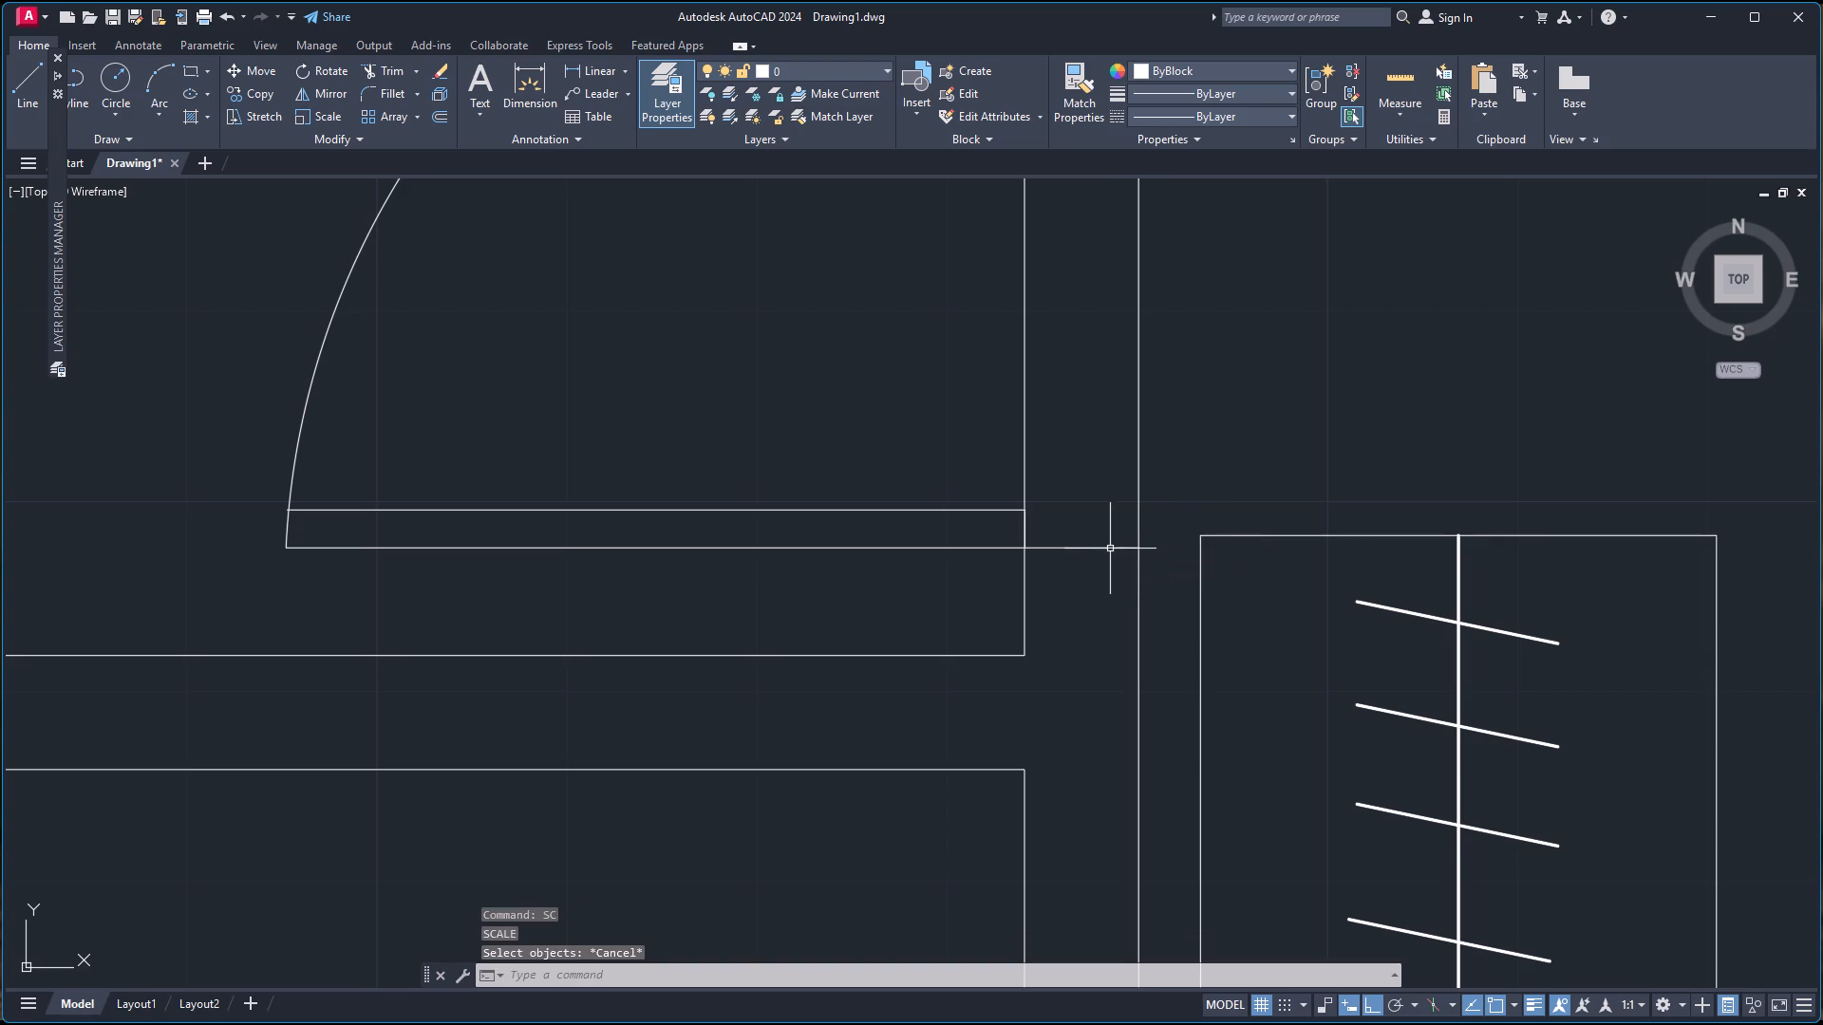
Scale the north bathroom door down about its hinge jamb's east end, picking a scale distance of about 1'-5".
click(1110, 546)
key(s)
key(c)
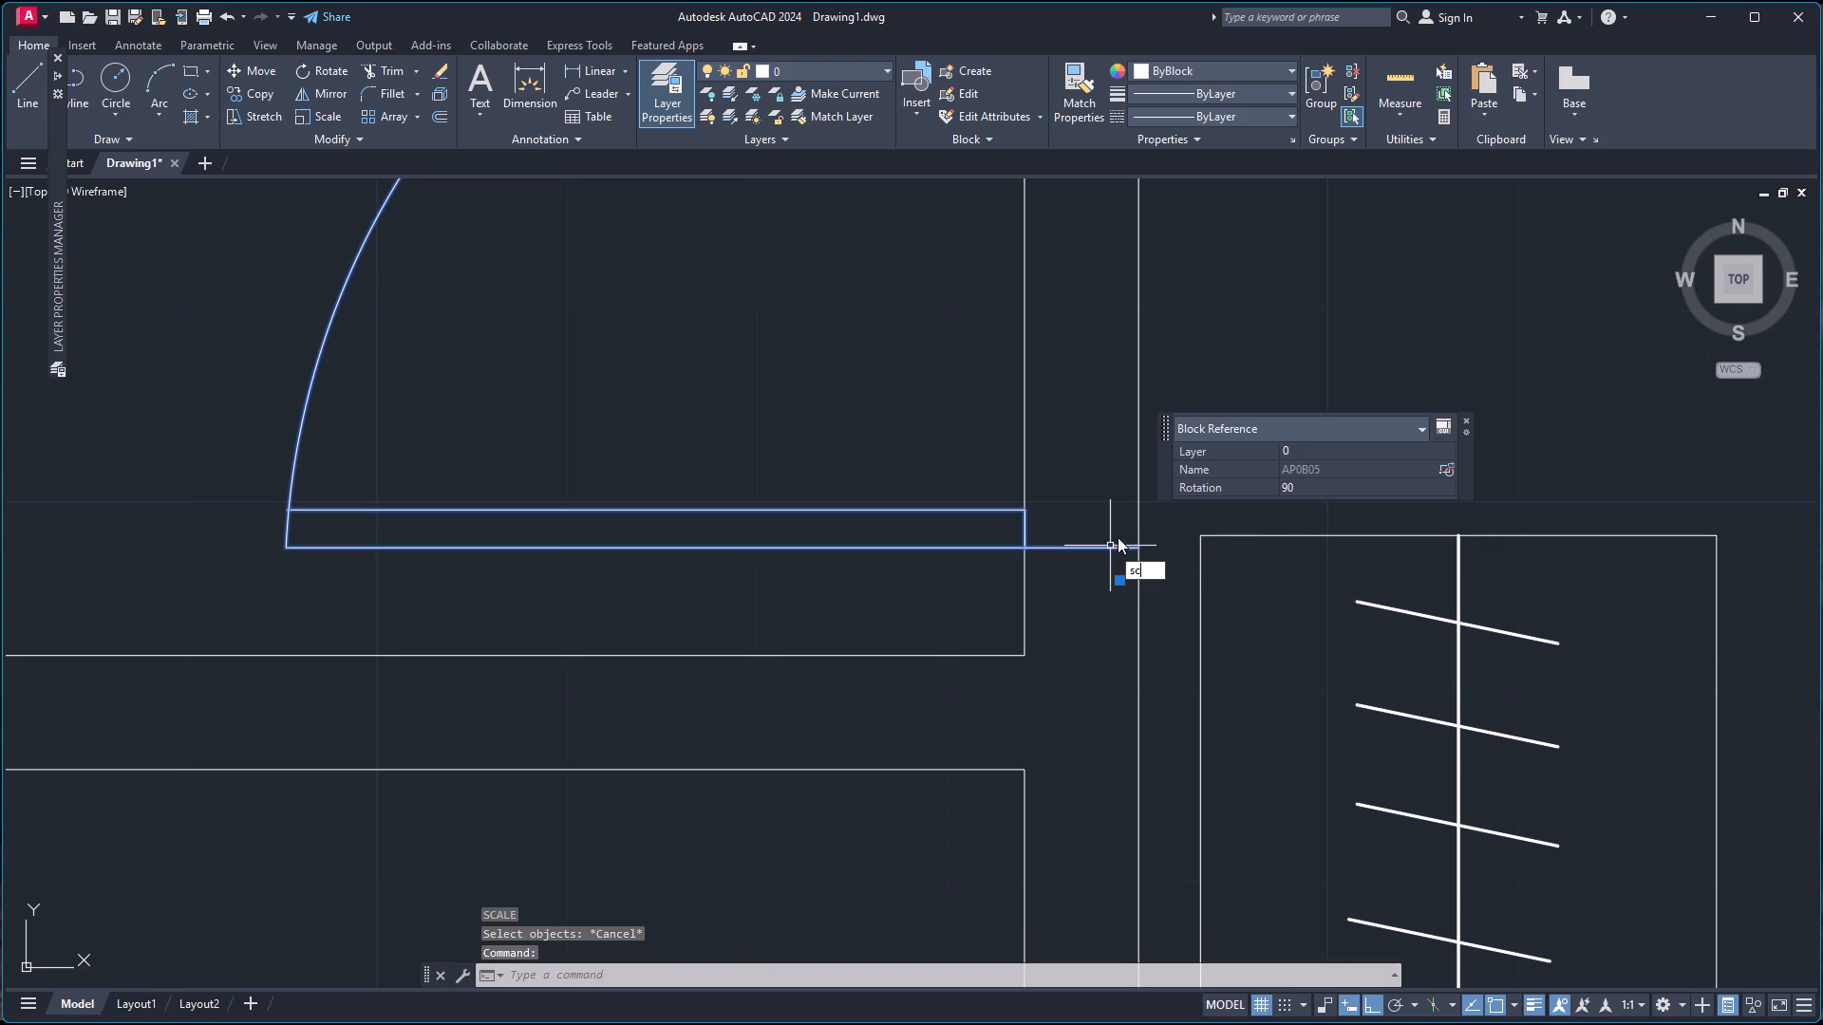
key(Return)
click(1134, 546)
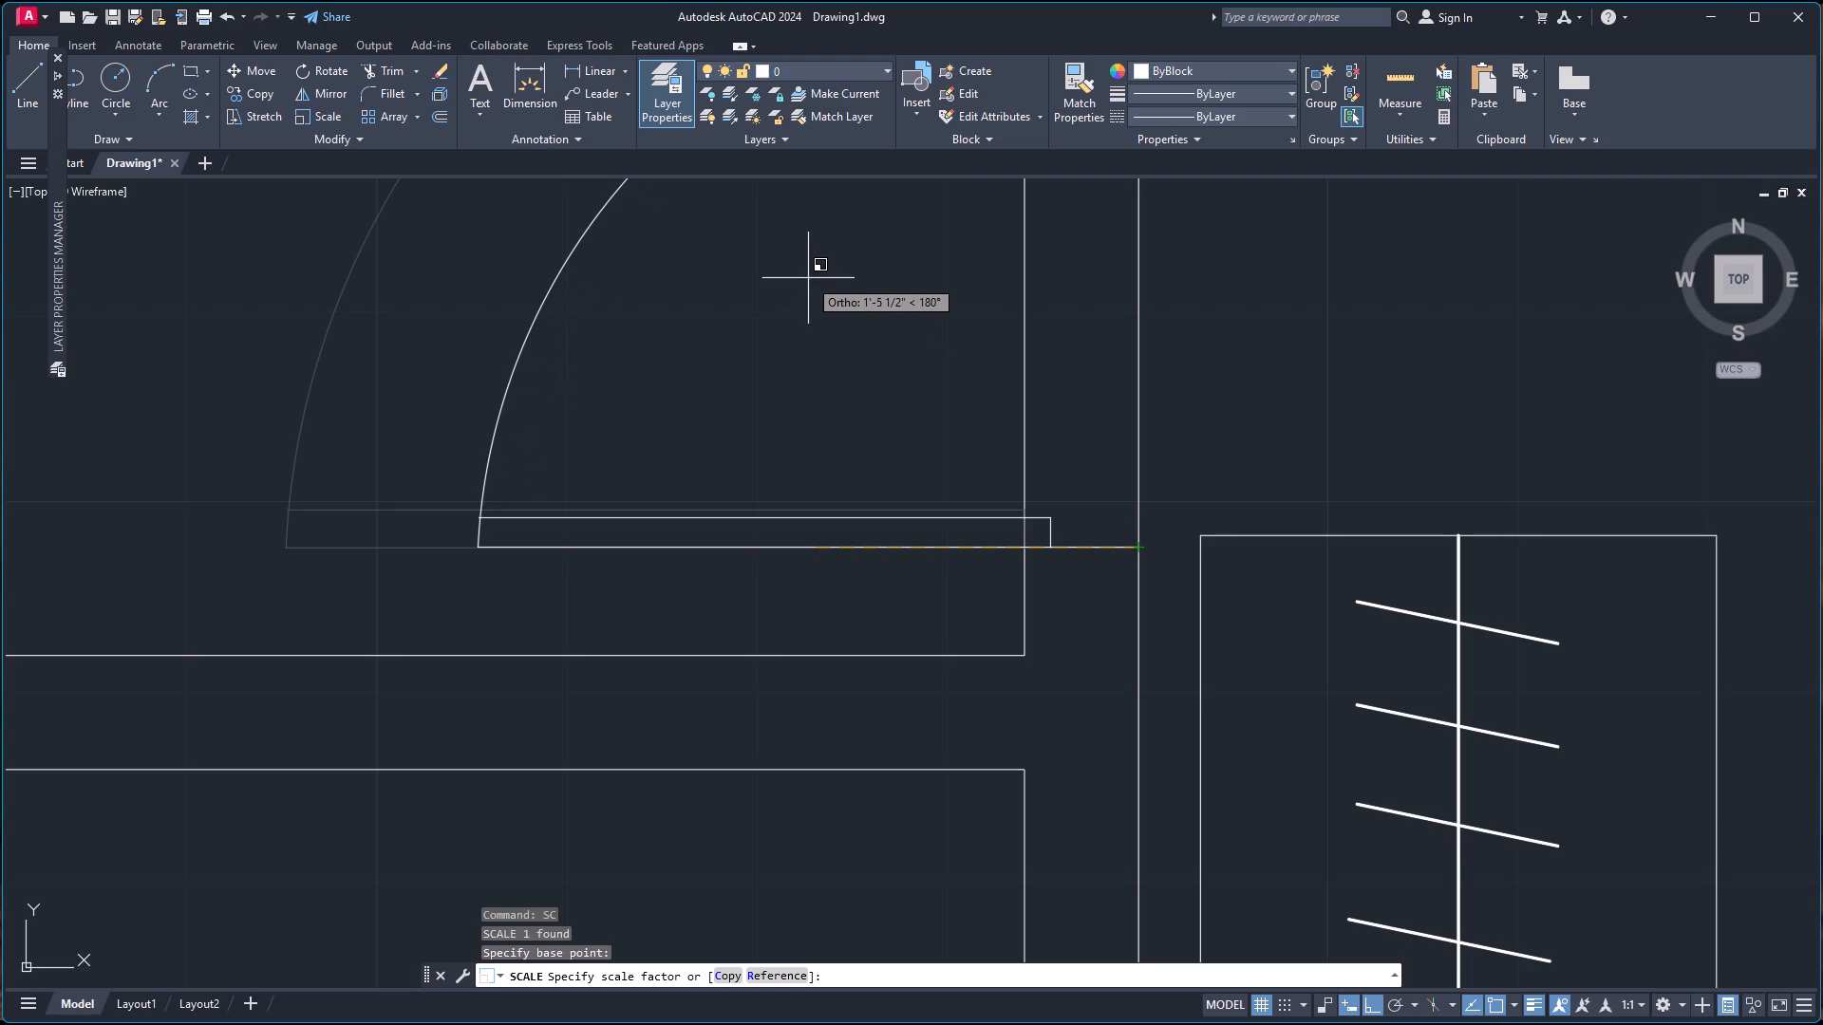
scroll(816, 278, down, 4)
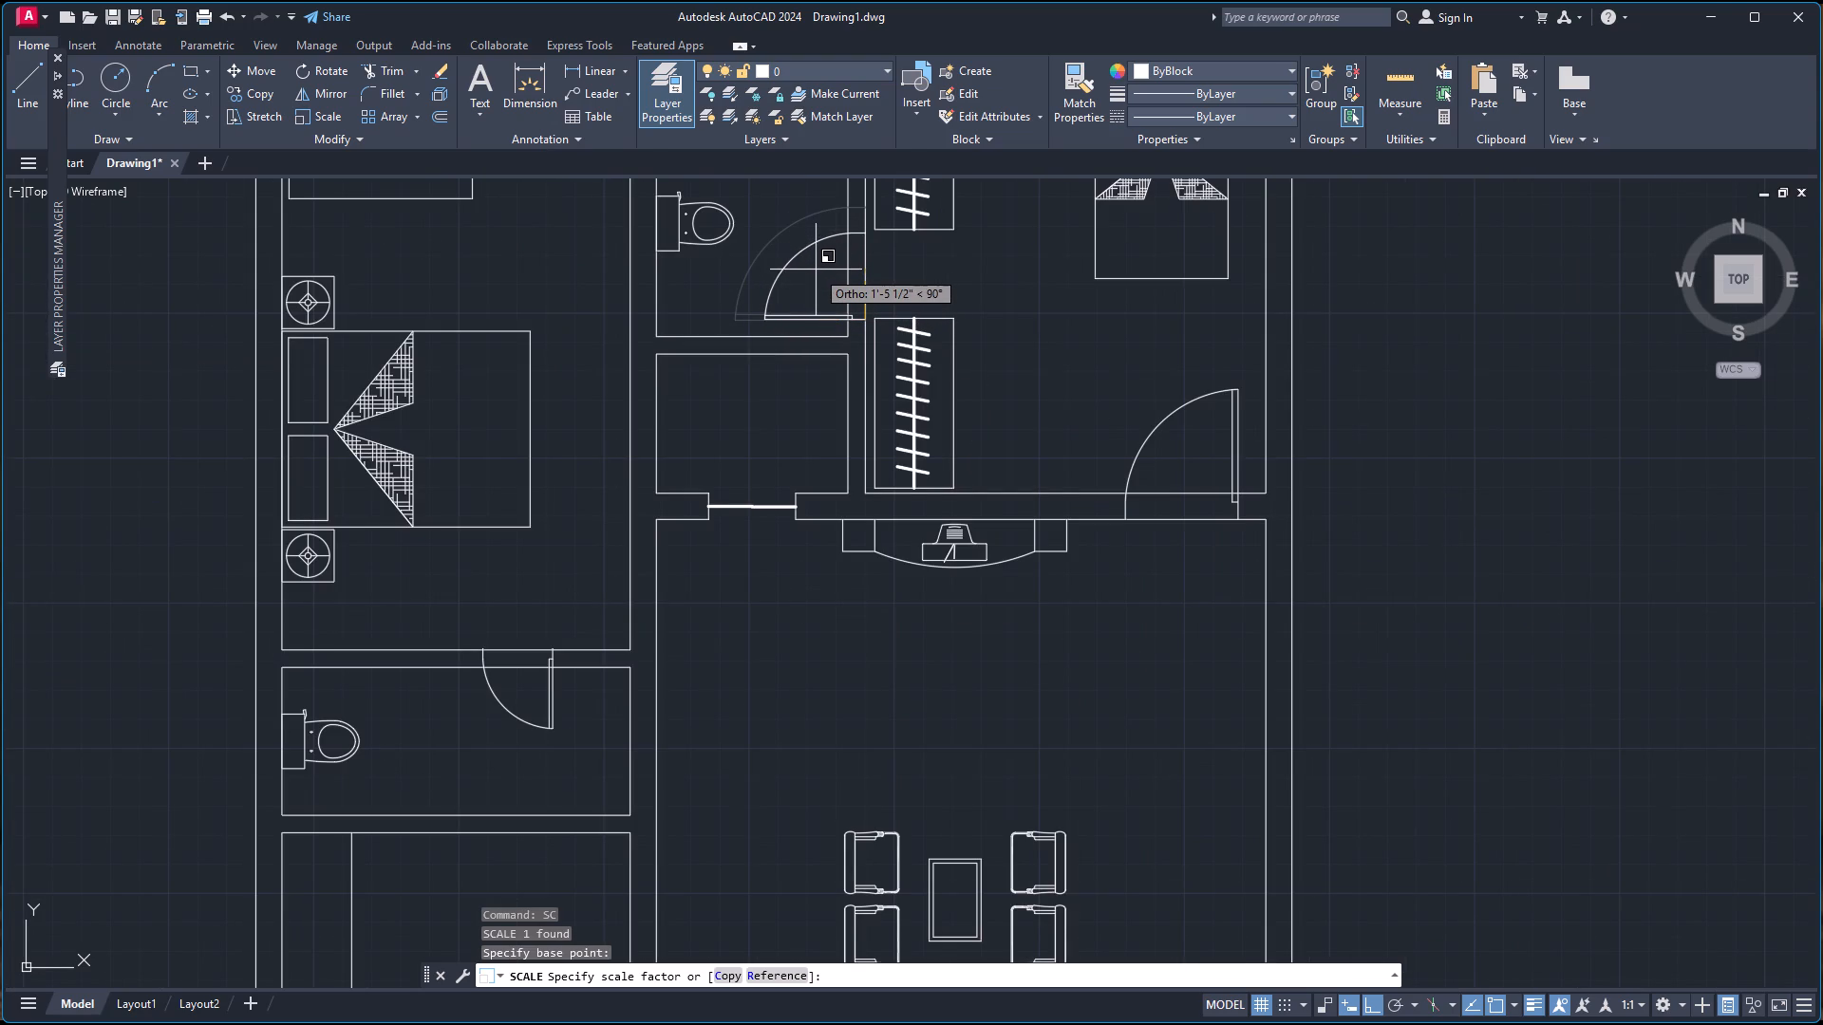
click(819, 271)
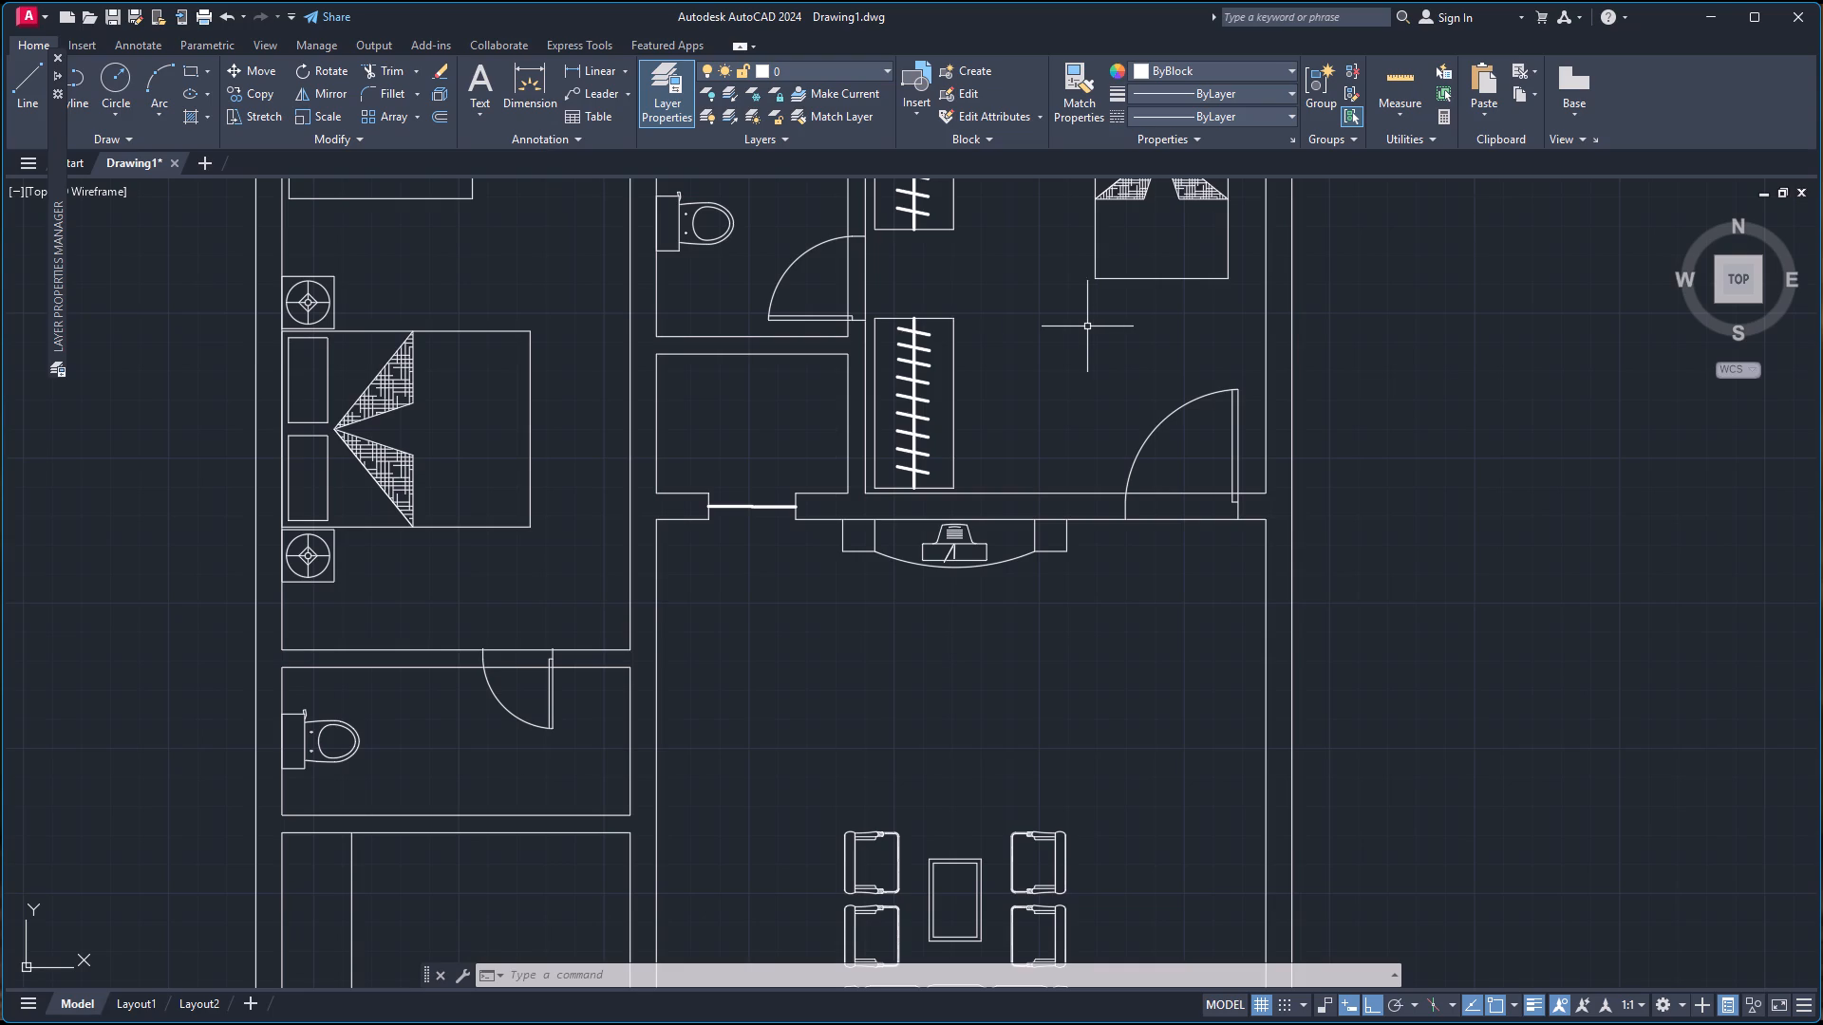
Move the west bedroom's wardrobe outline north by its top midpoint until it sits against the north wall's inner face.
scroll(758, 245, down, 4)
scroll(720, 212, up, 2)
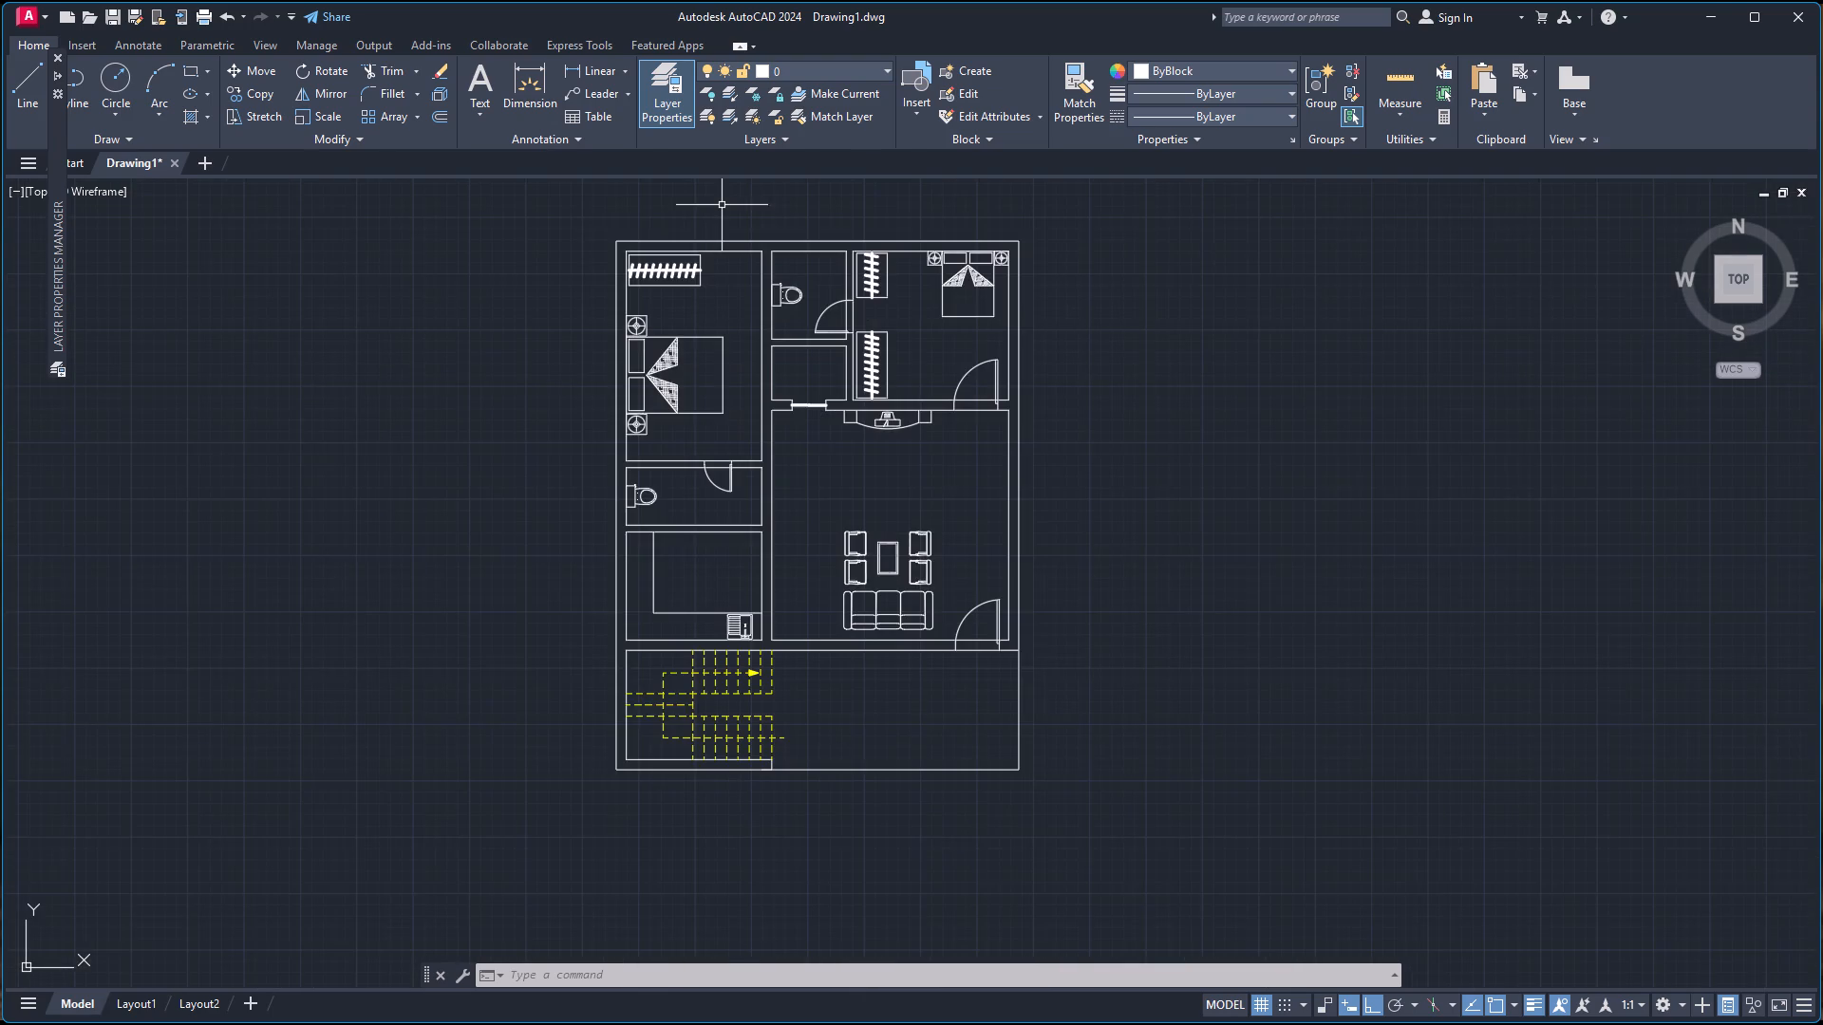
scroll(722, 205, up, 2)
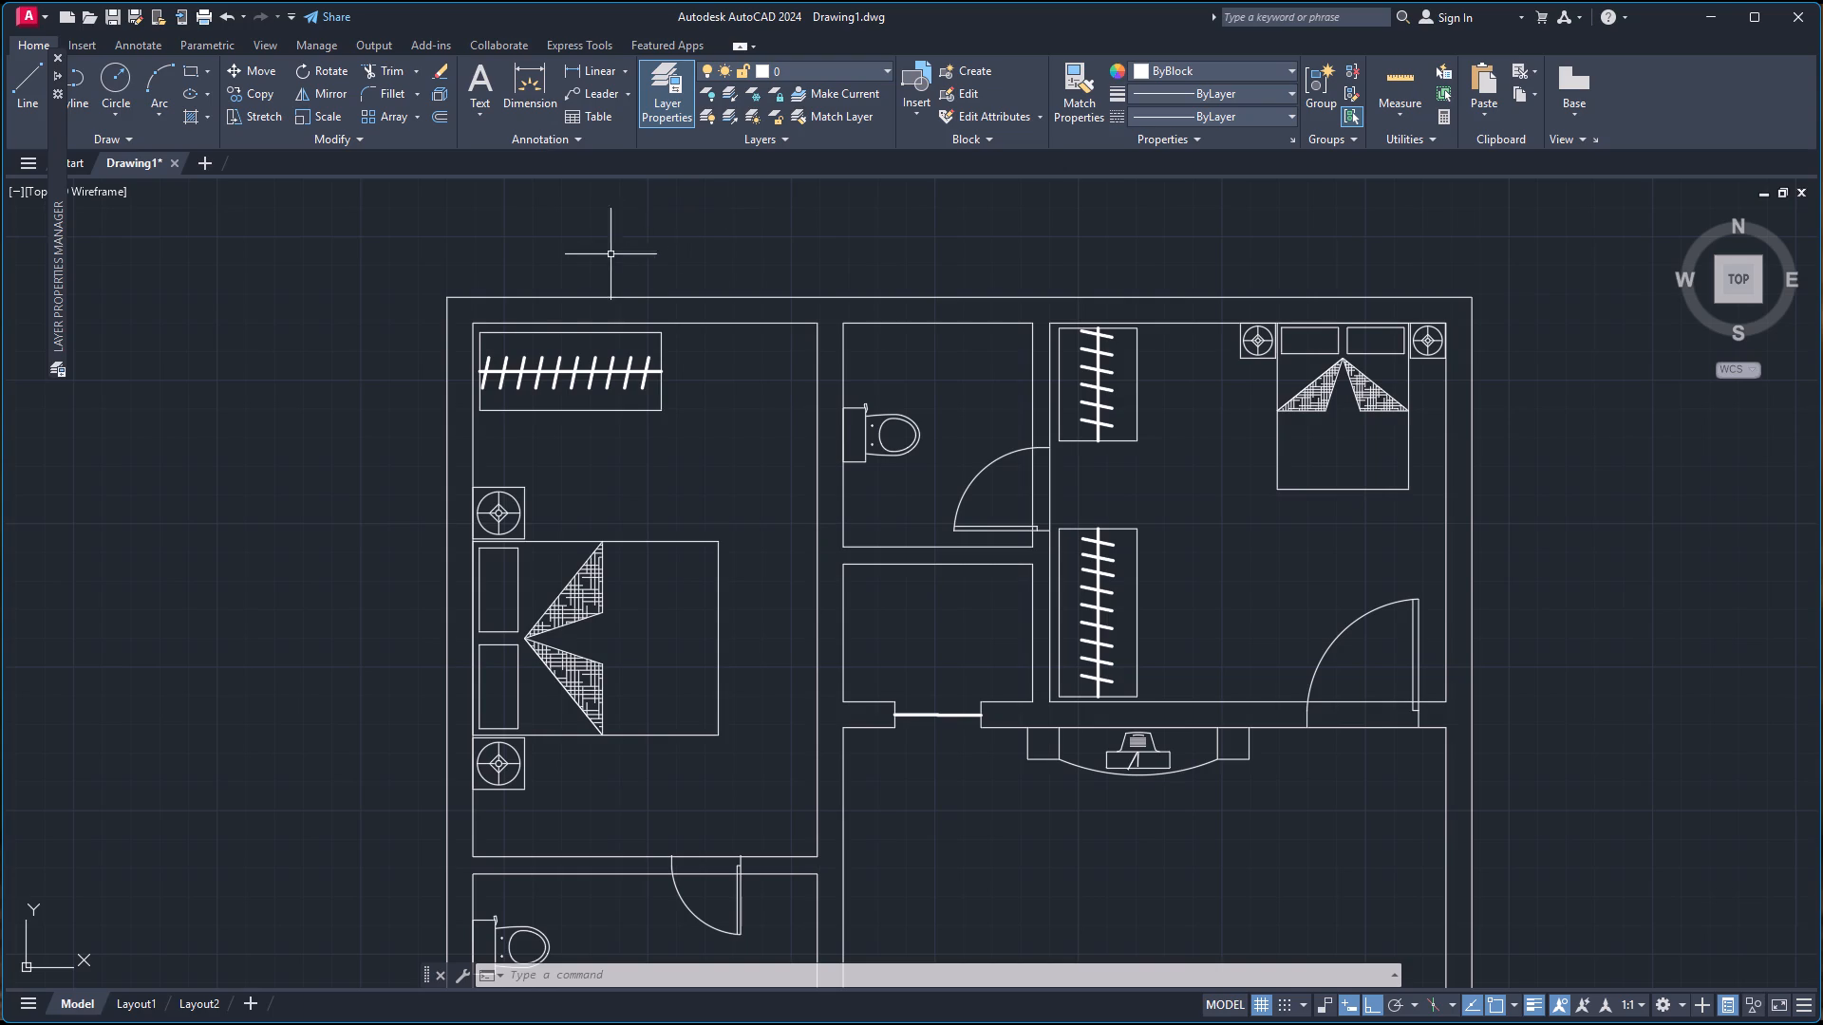
click(572, 334)
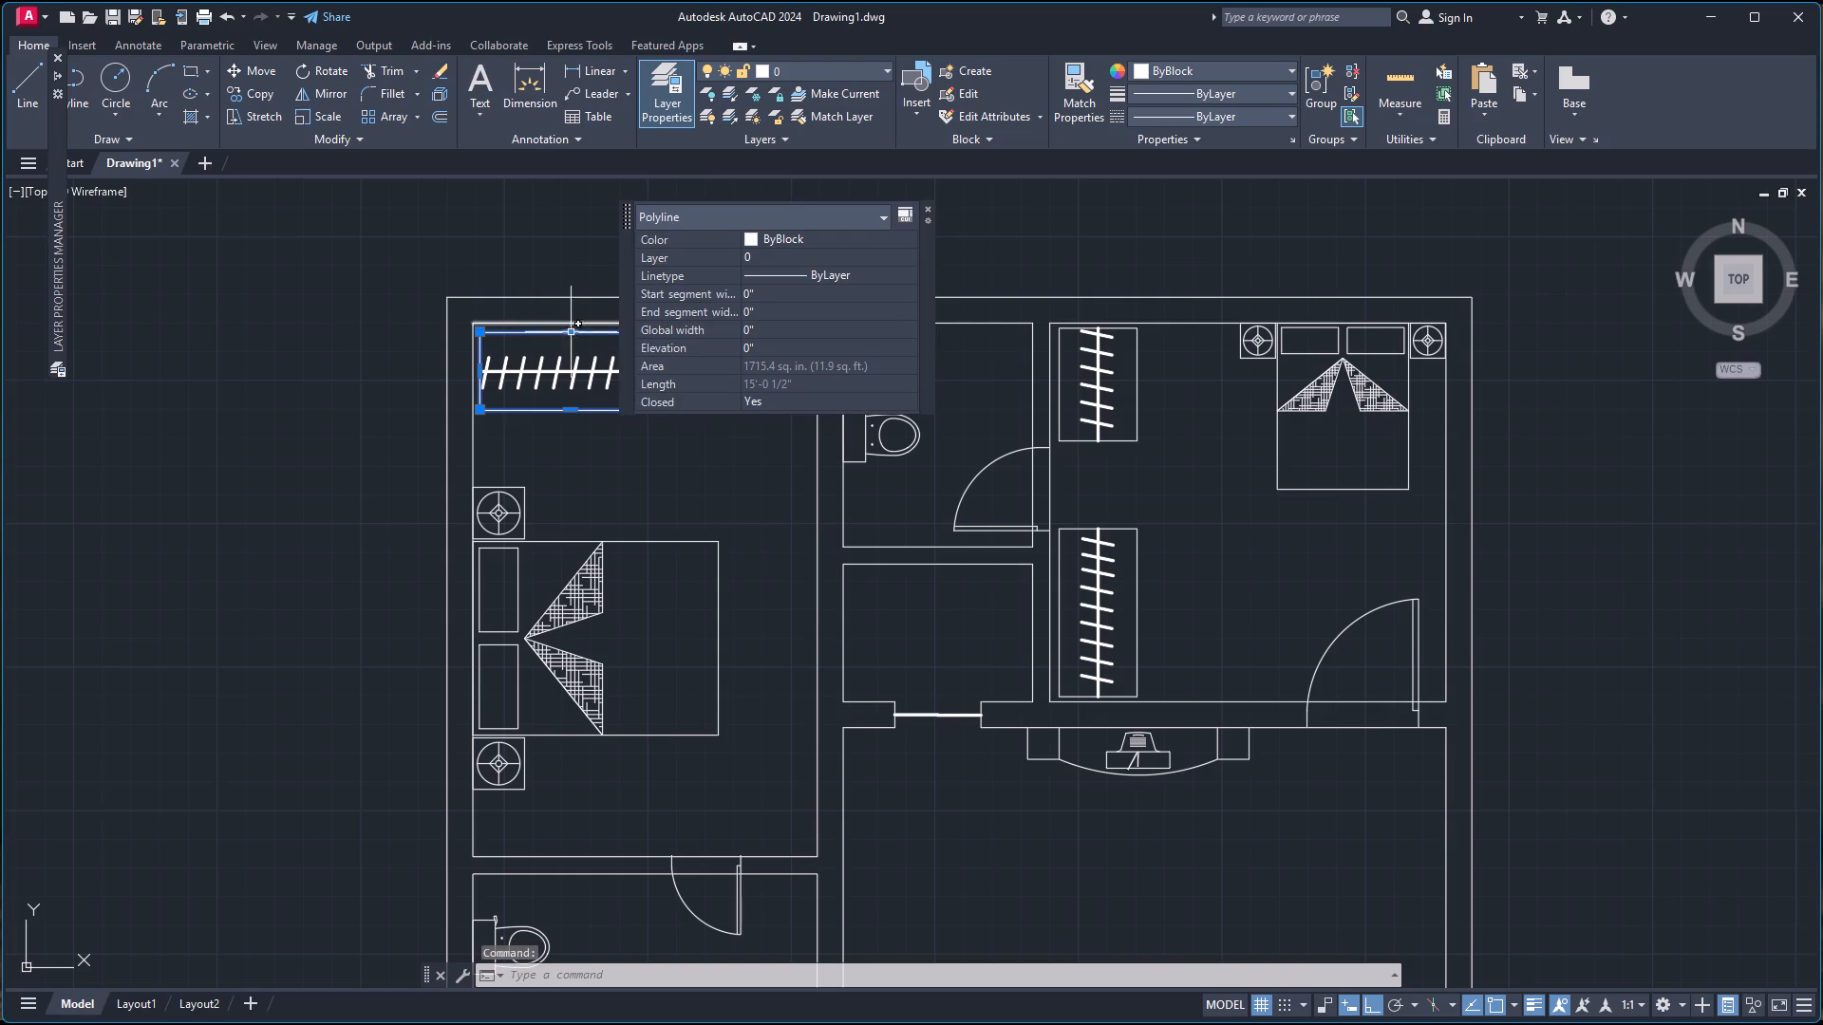
key(m)
key(Return)
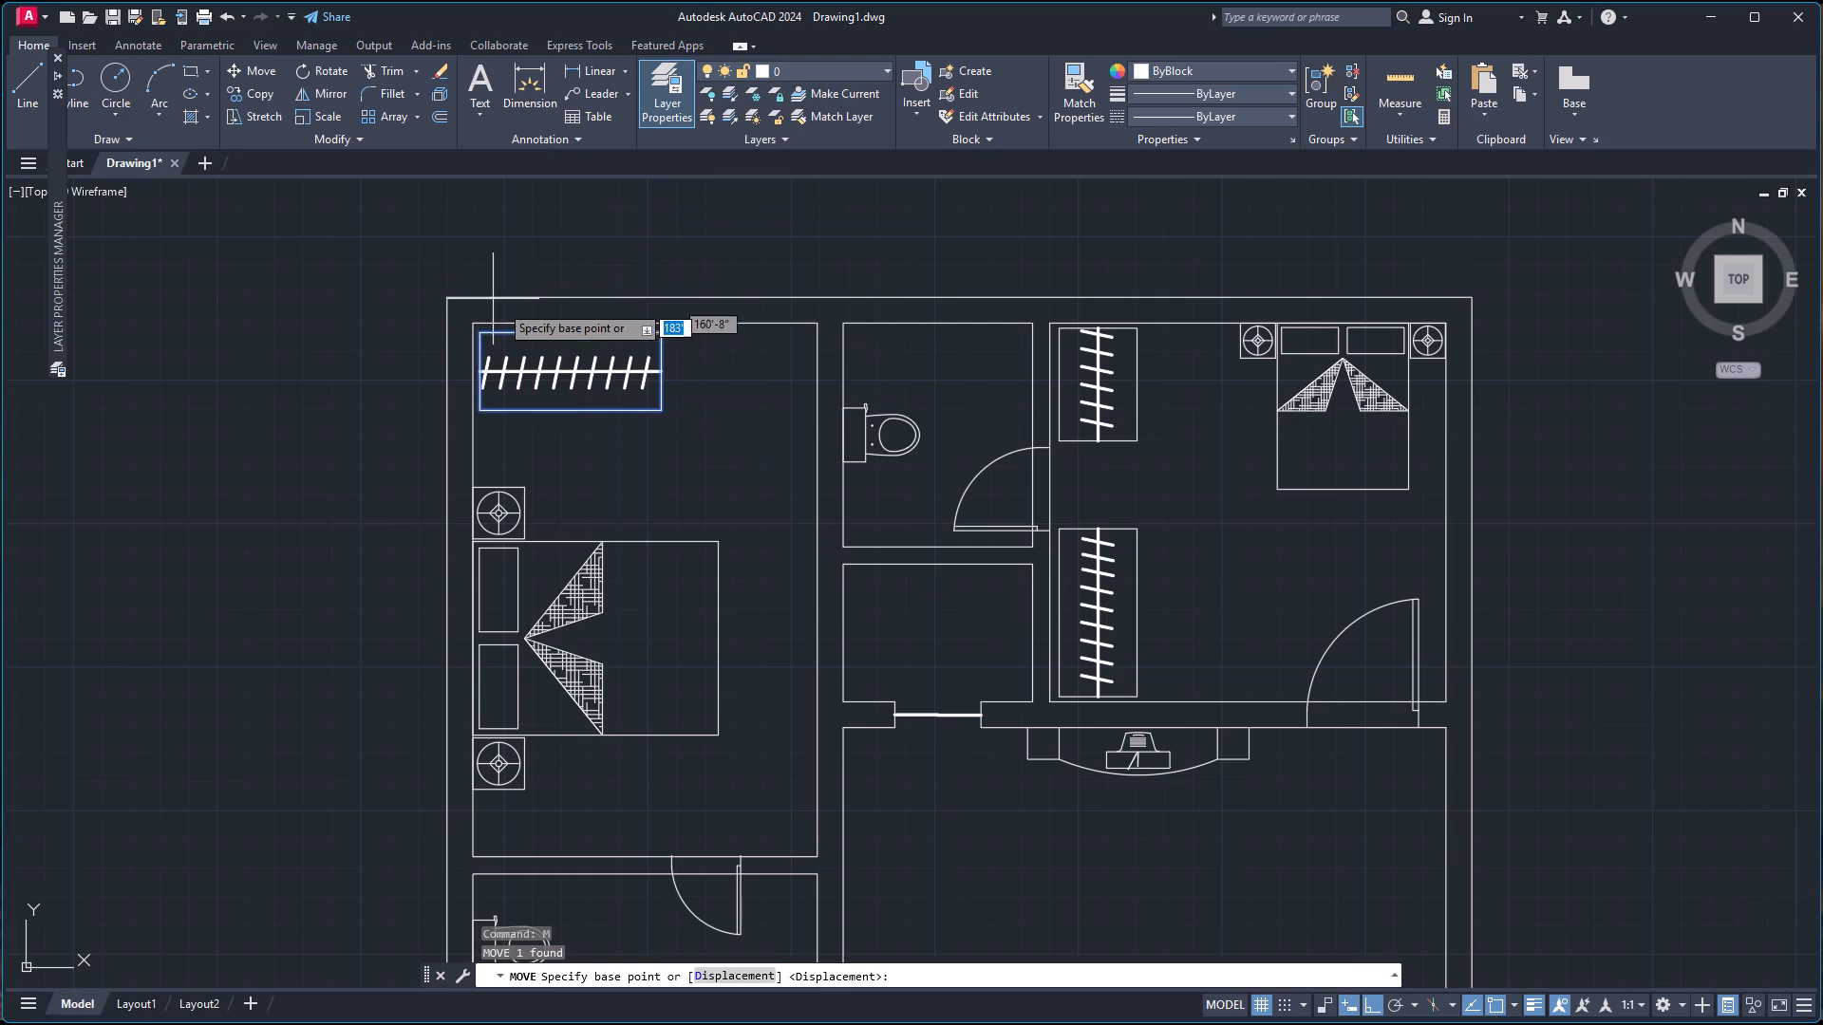
scroll(517, 306, up, 1)
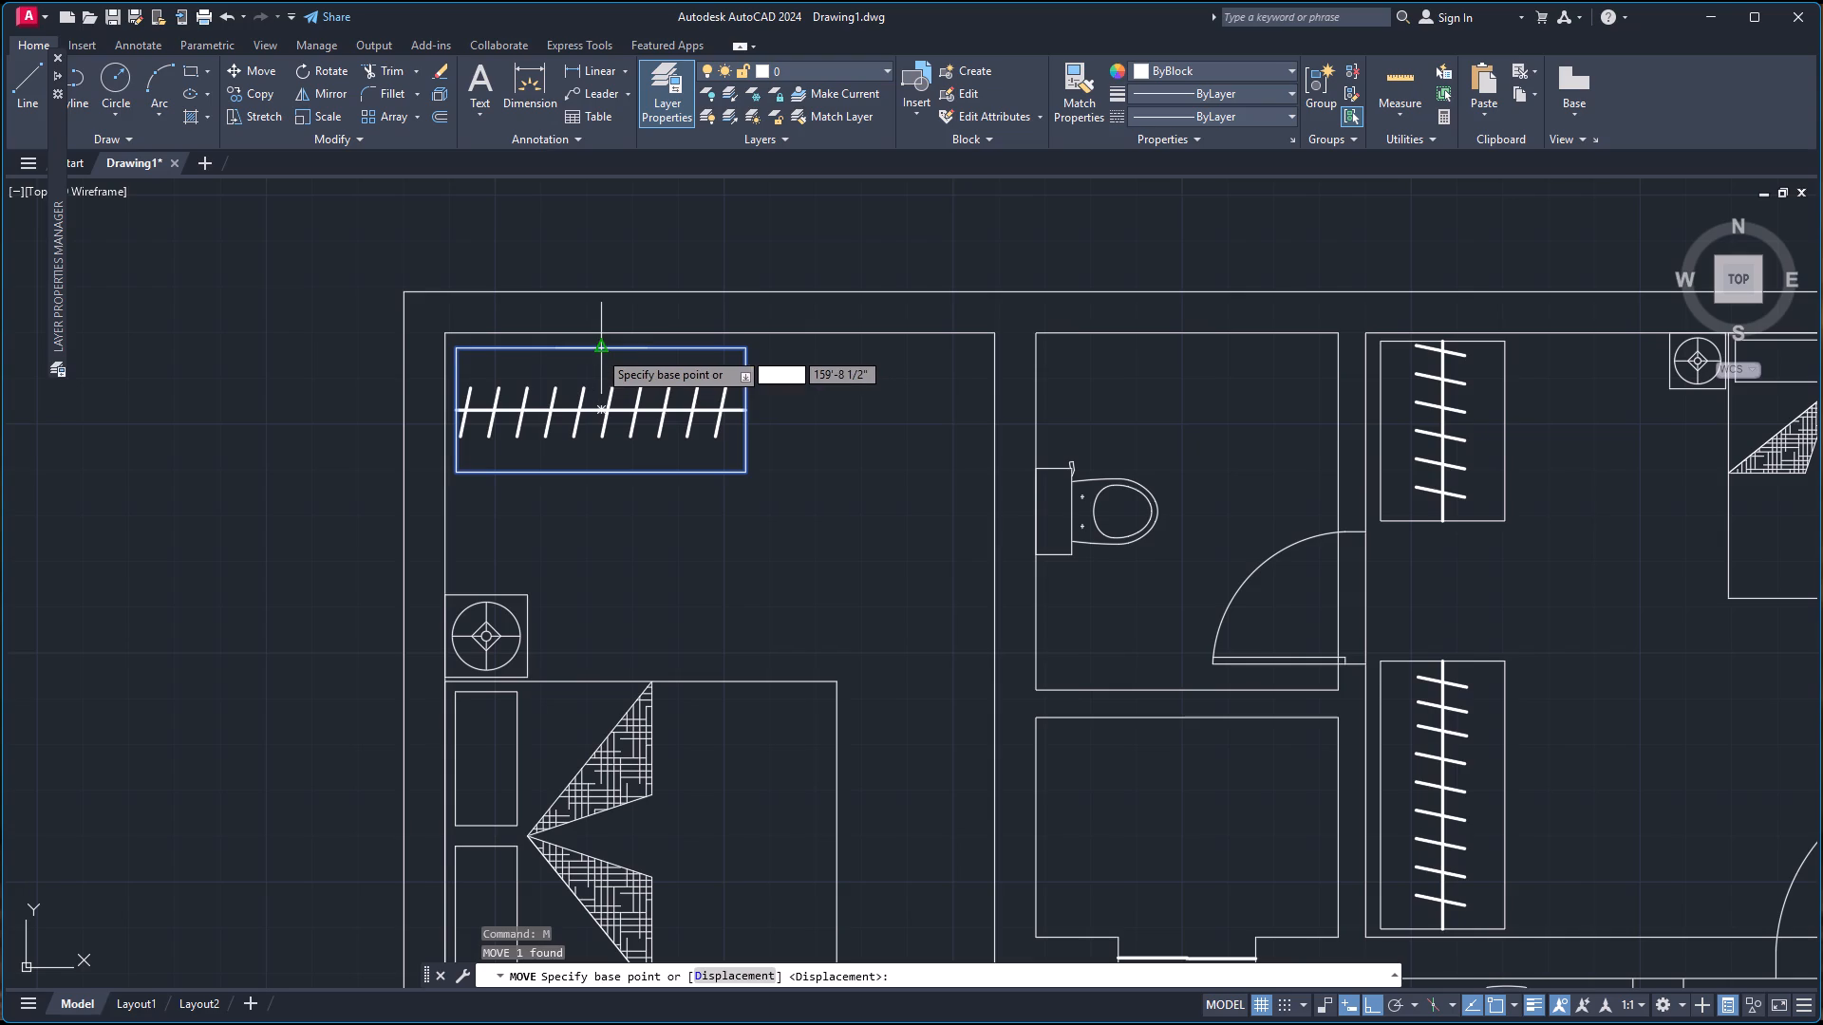
click(599, 350)
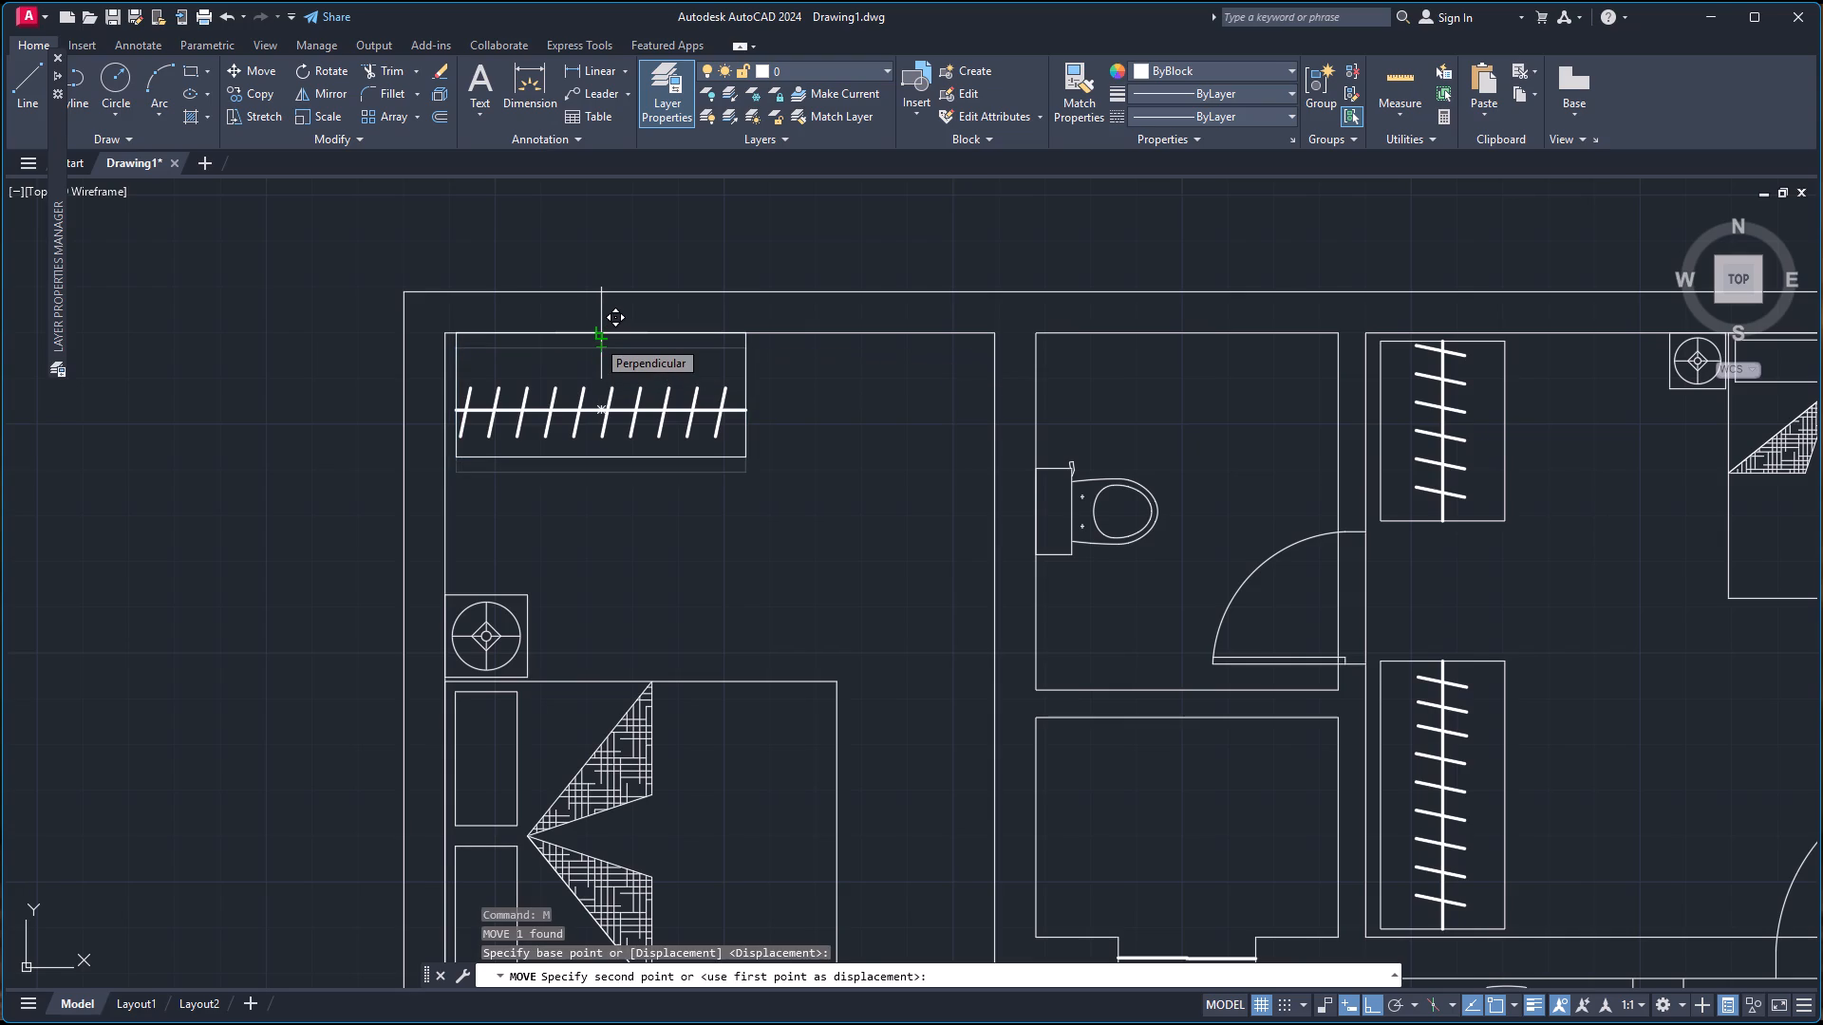
click(596, 339)
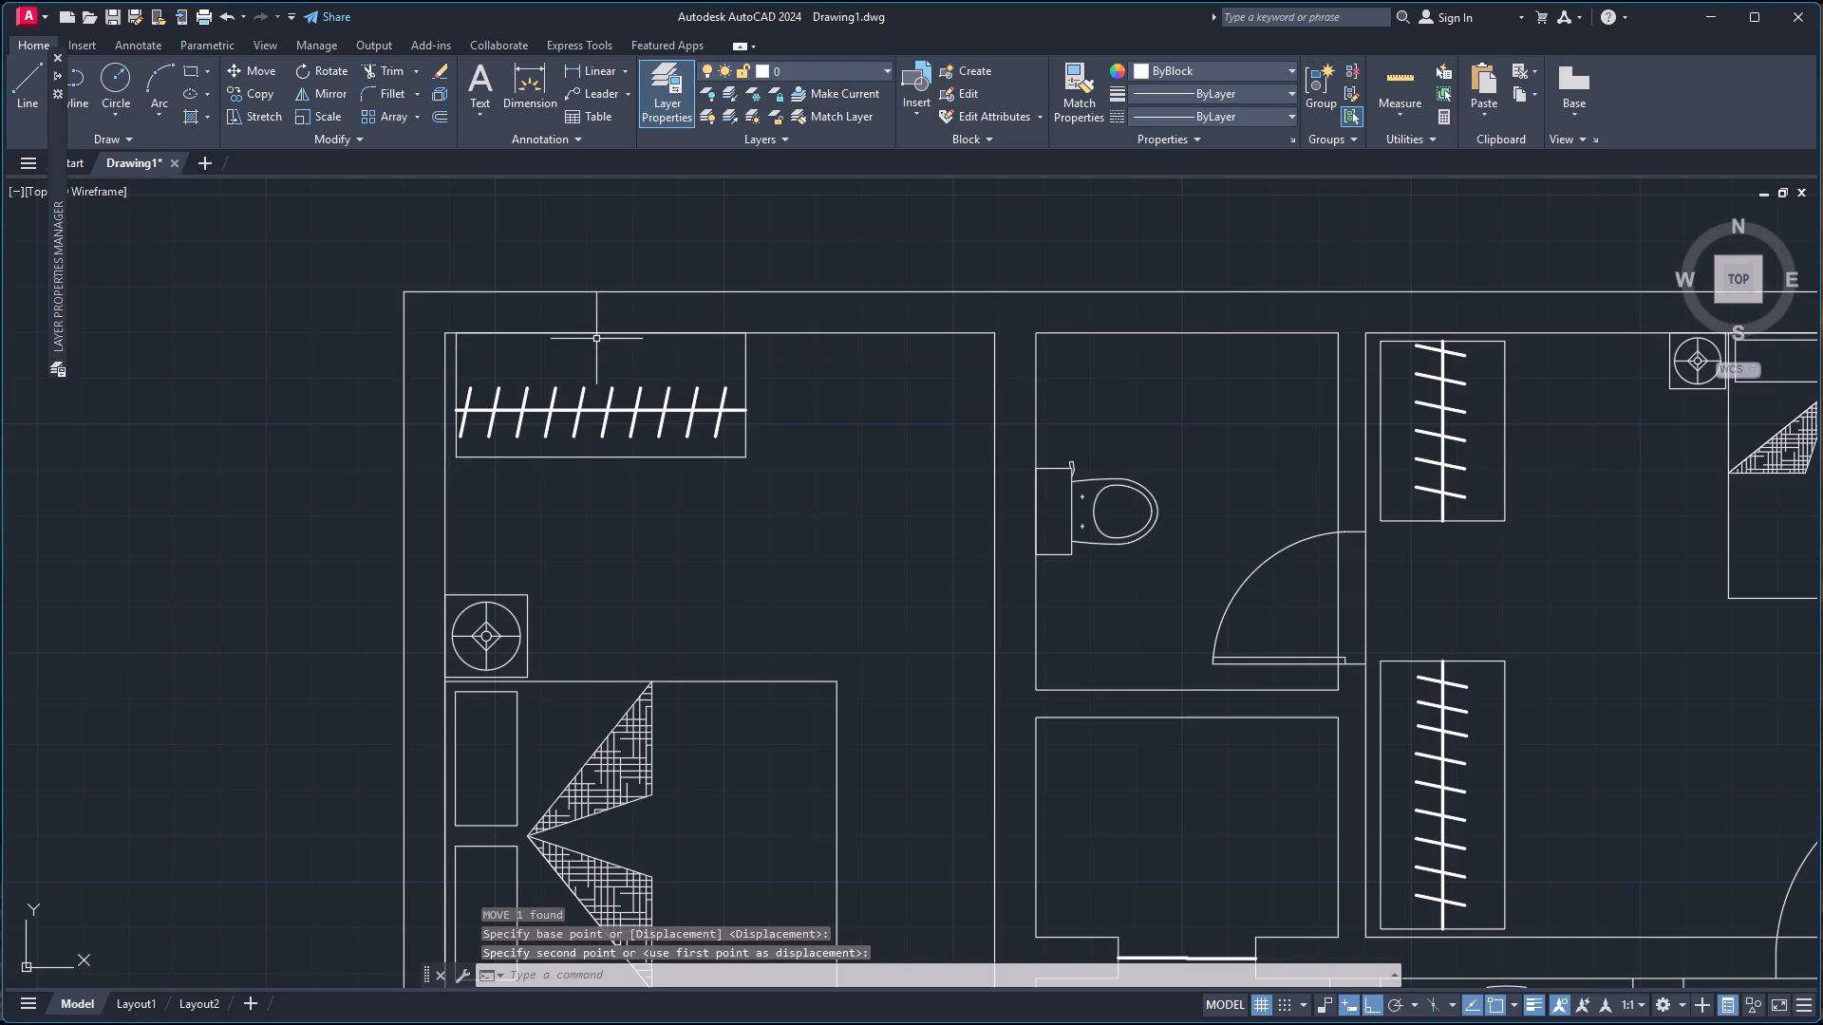
Move the same wardrobe outline about 2 1/2" west by its west side's midpoint, flush against the west wall's inner face.
click(455, 386)
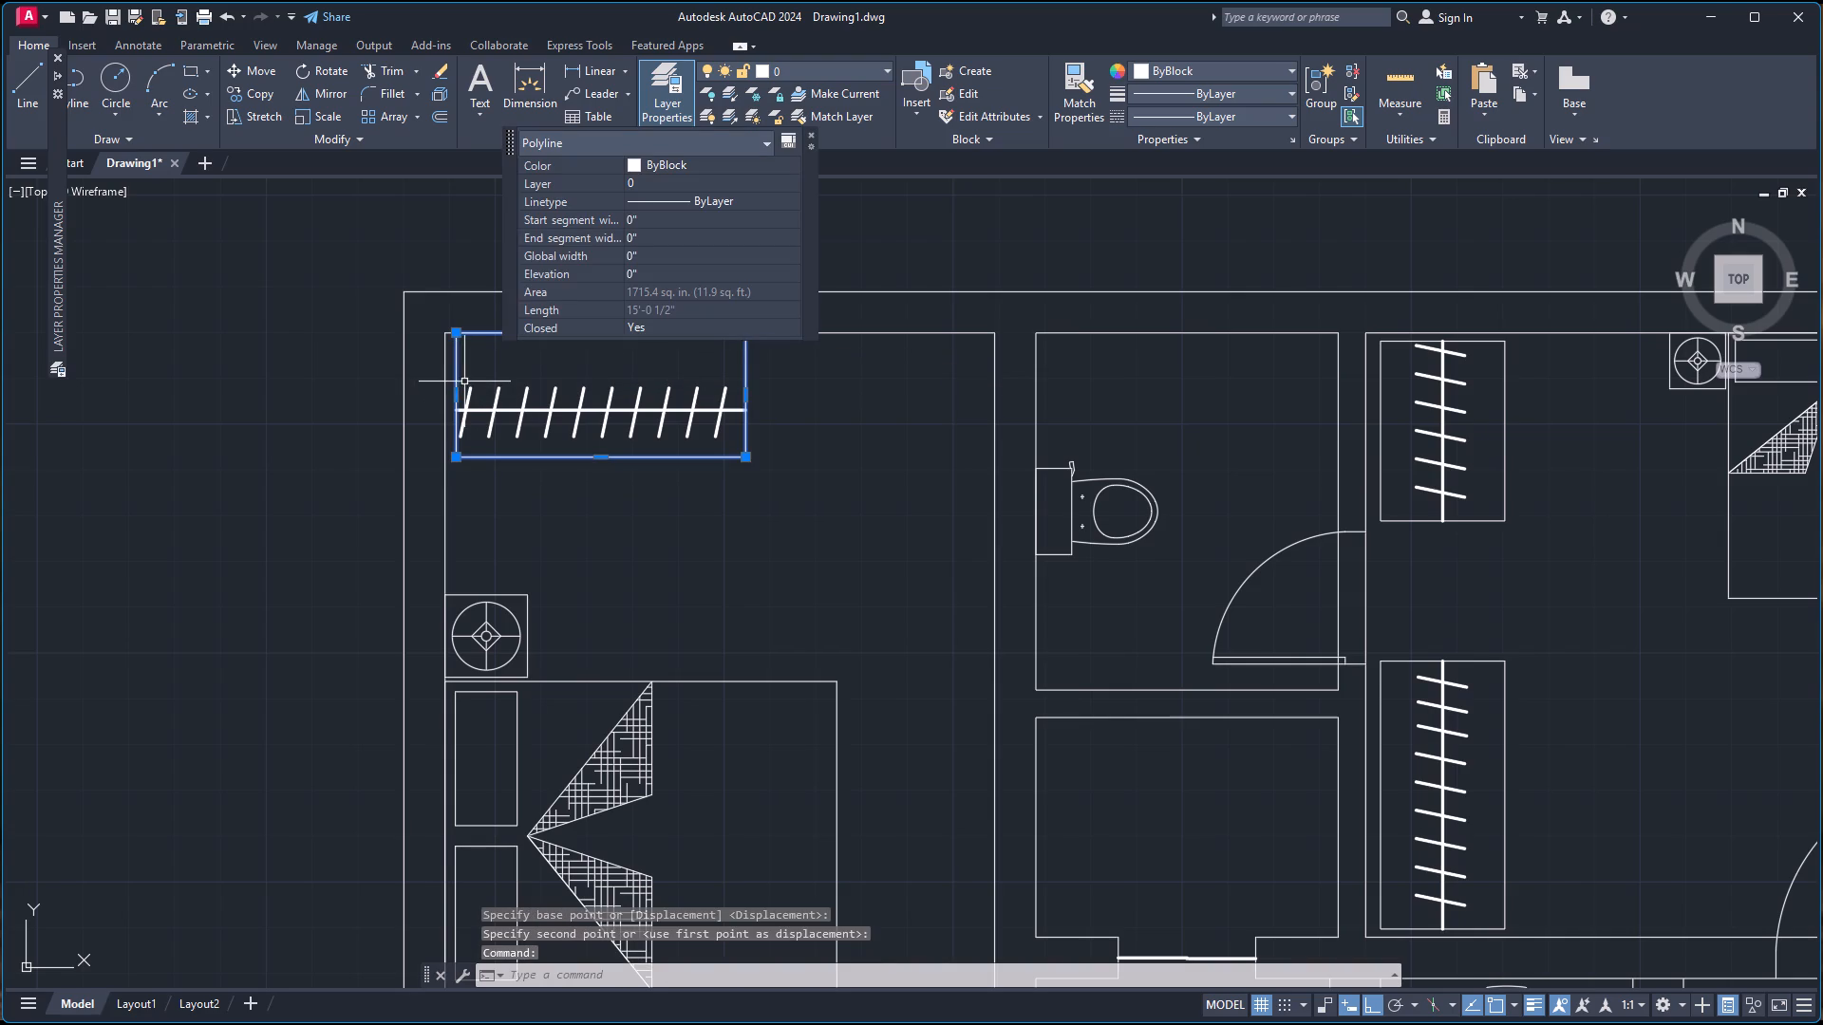
key(m)
key(Return)
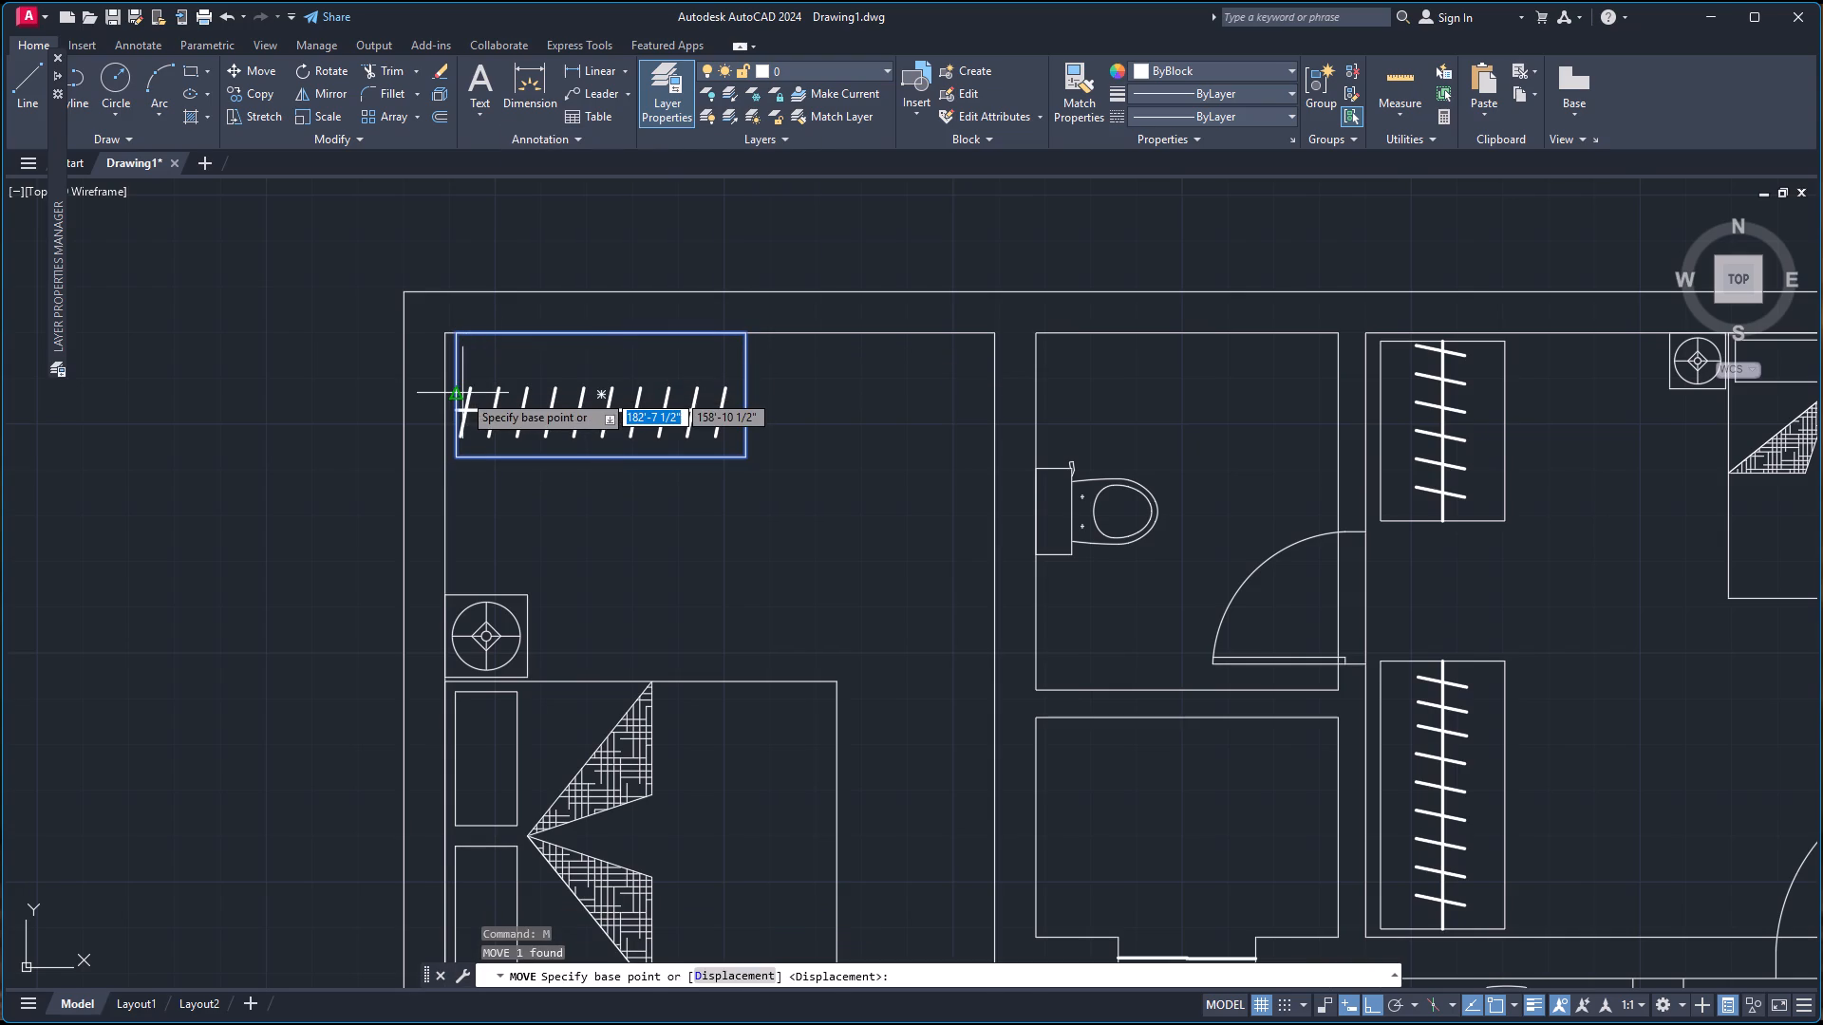
click(457, 396)
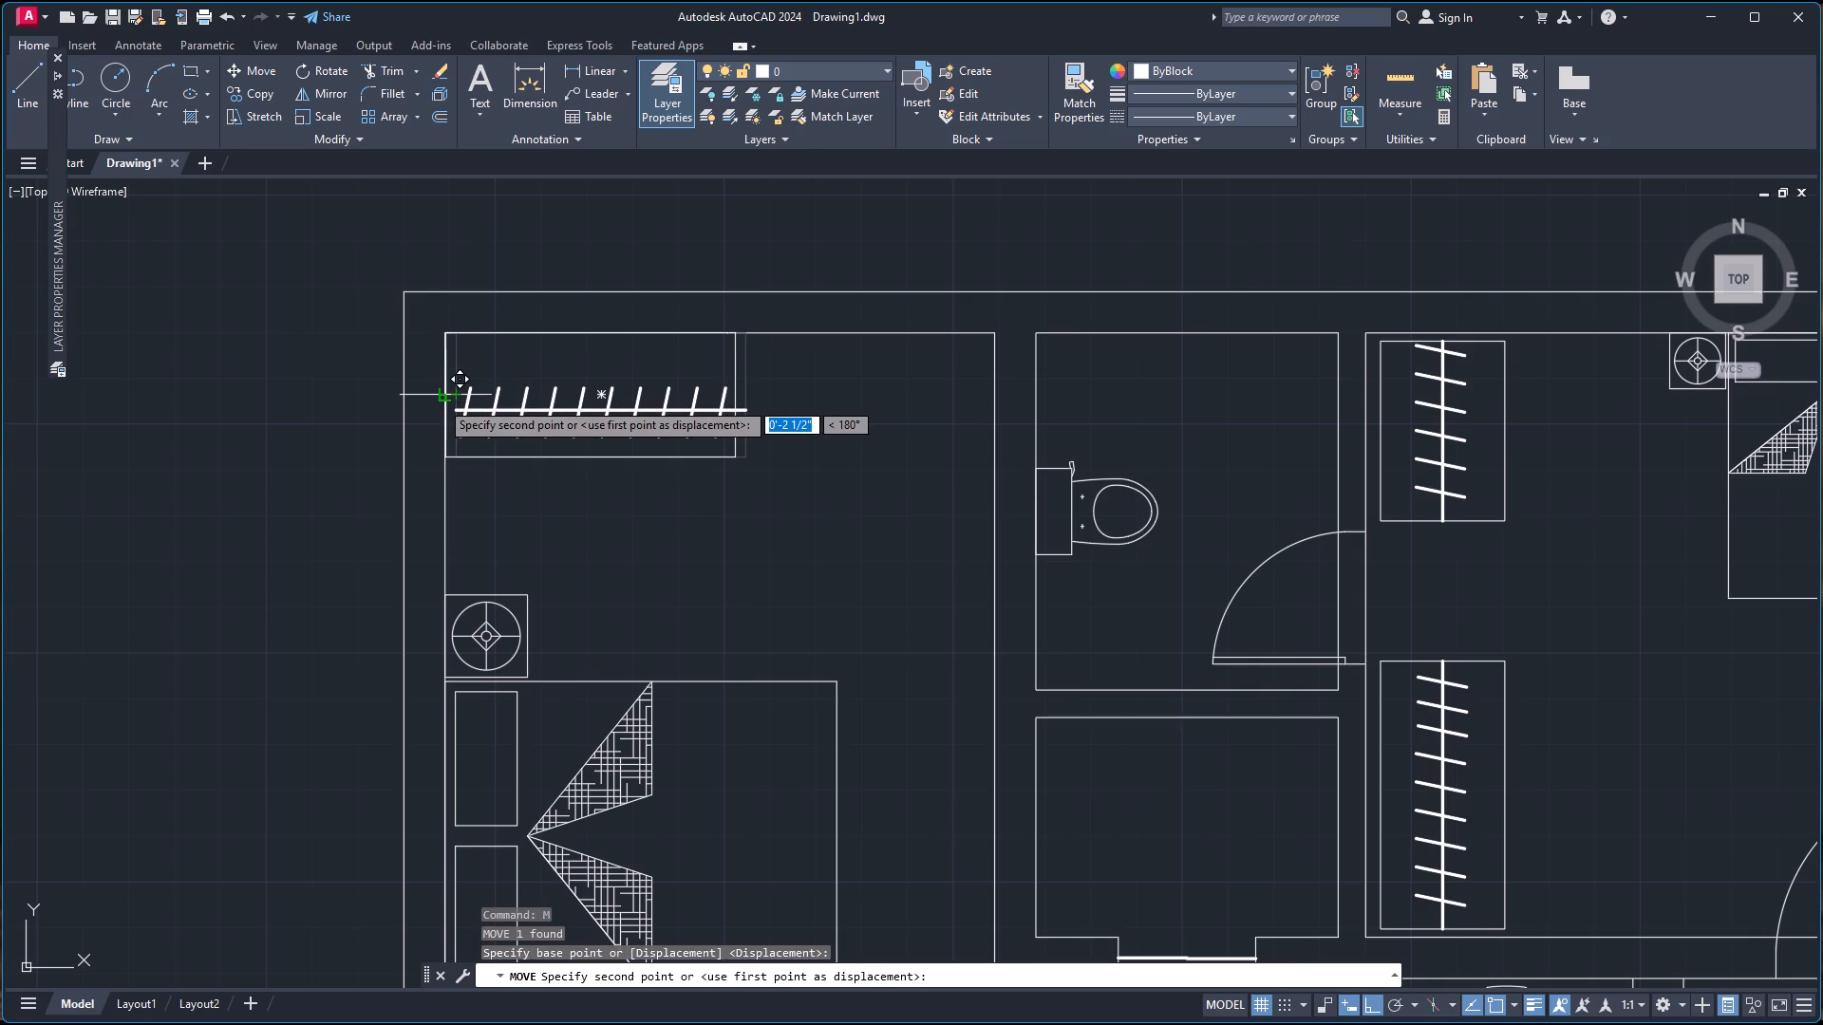
click(440, 401)
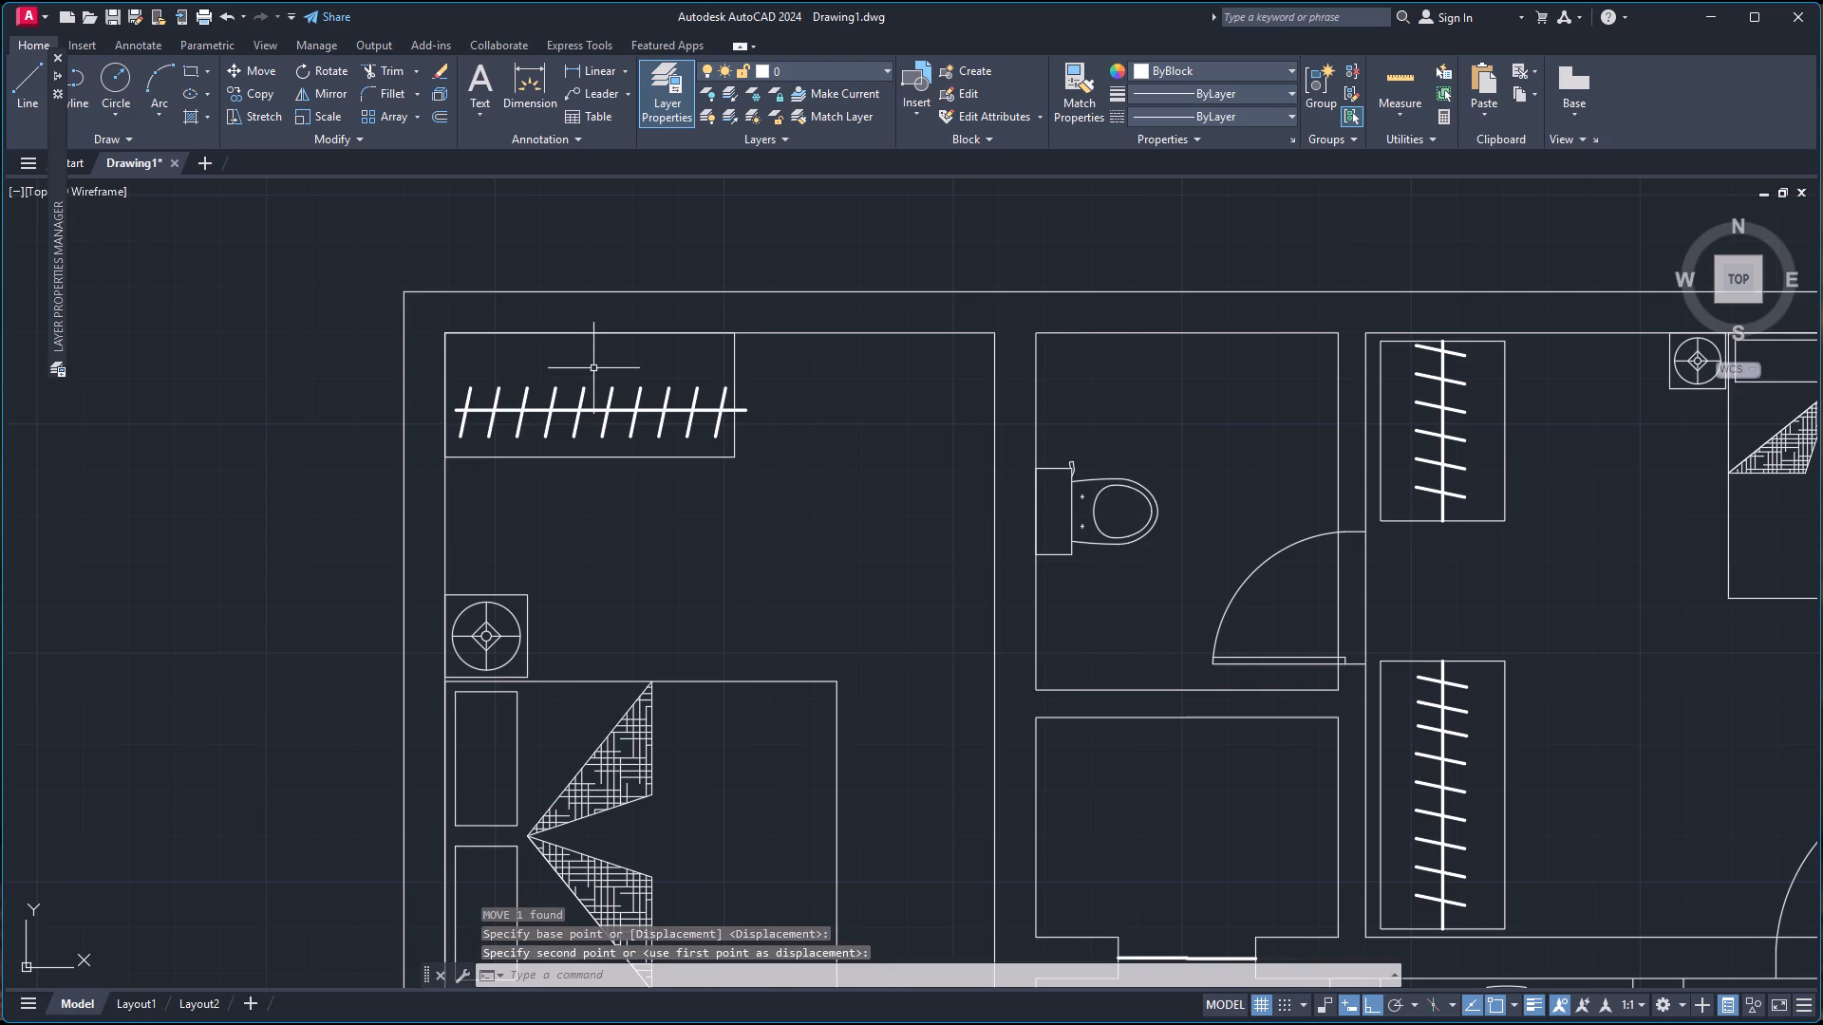
click(608, 413)
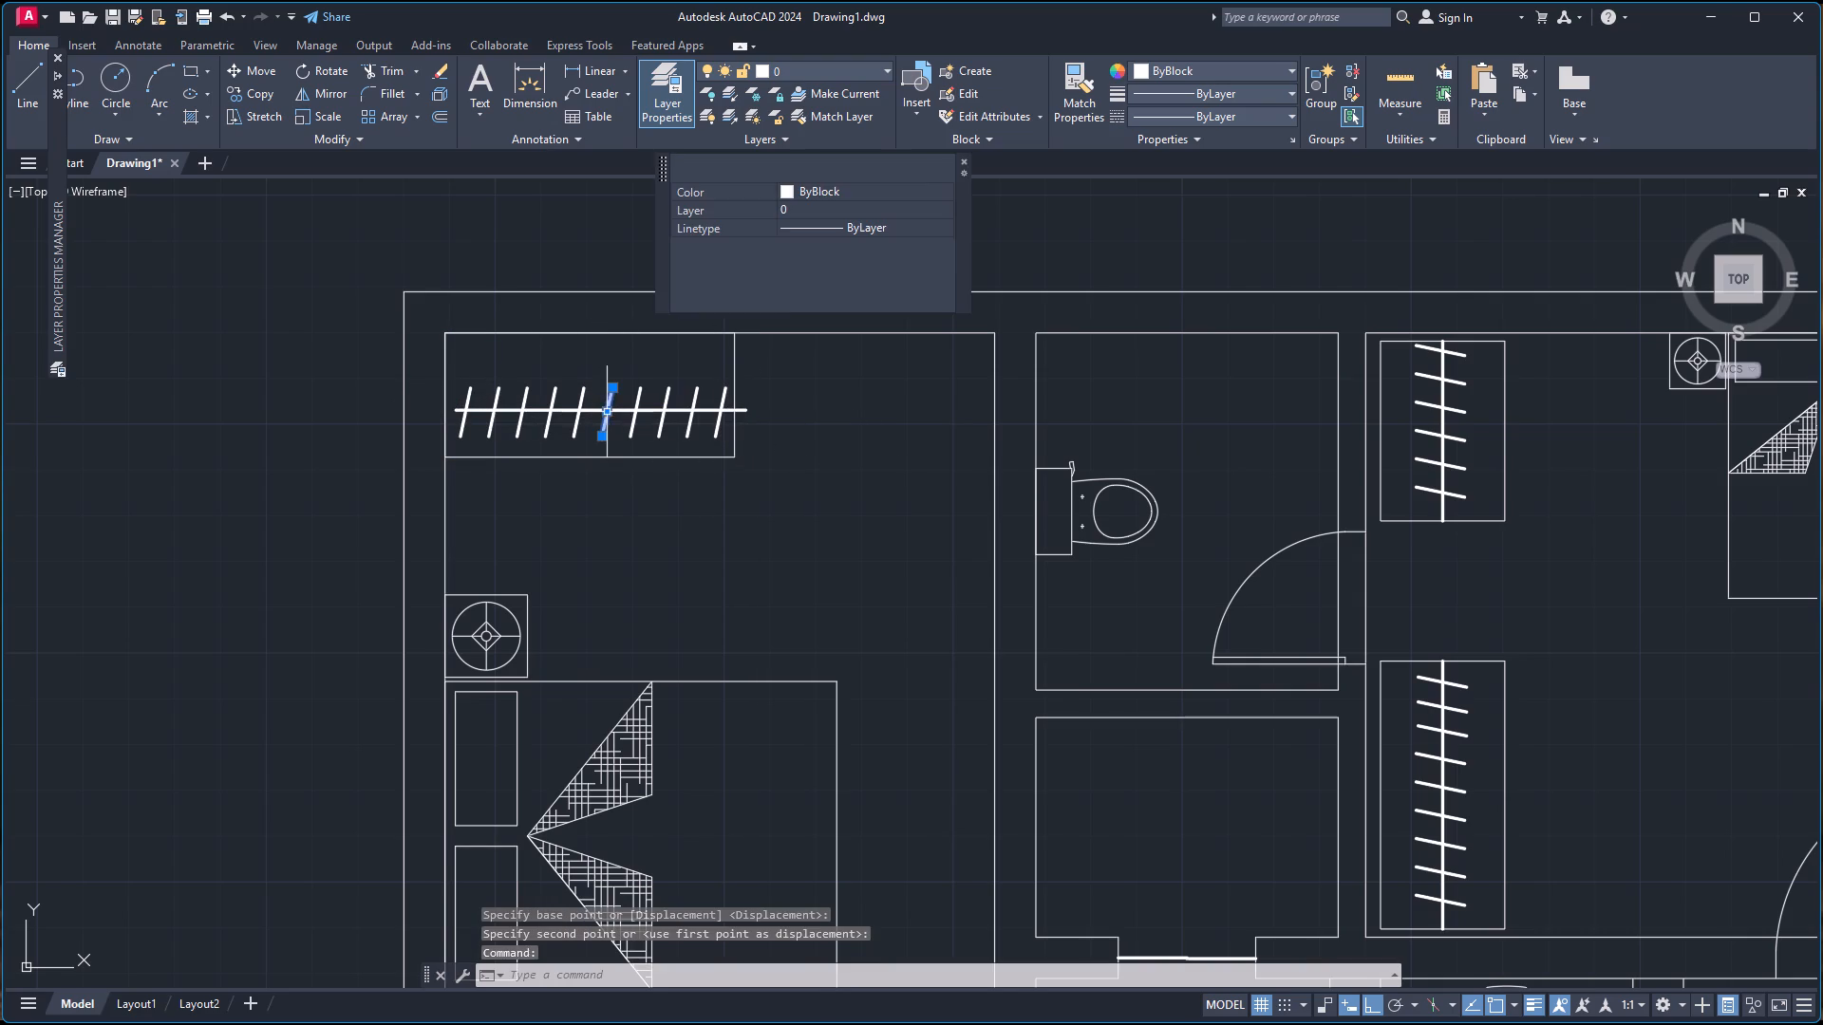
key(Escape)
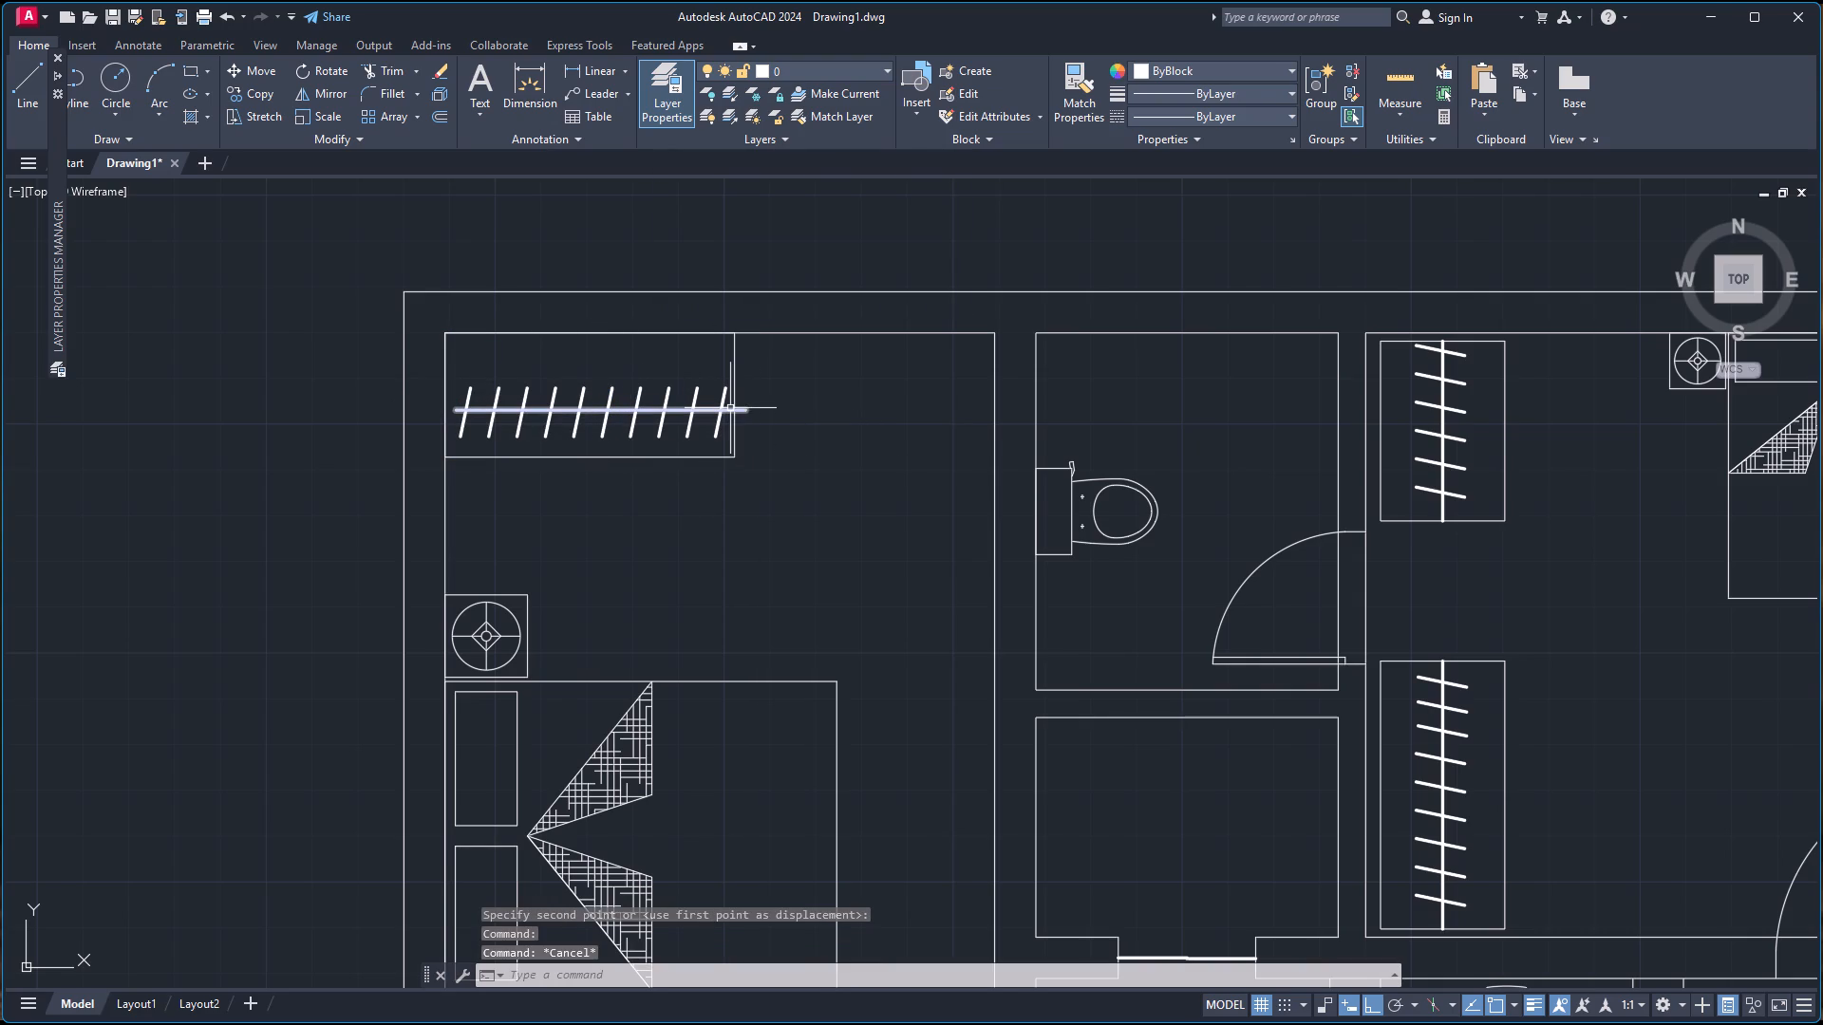
Group the hanging rod and its ten hanger strokes in the west bedroom's wardrobe.
click(730, 408)
click(727, 433)
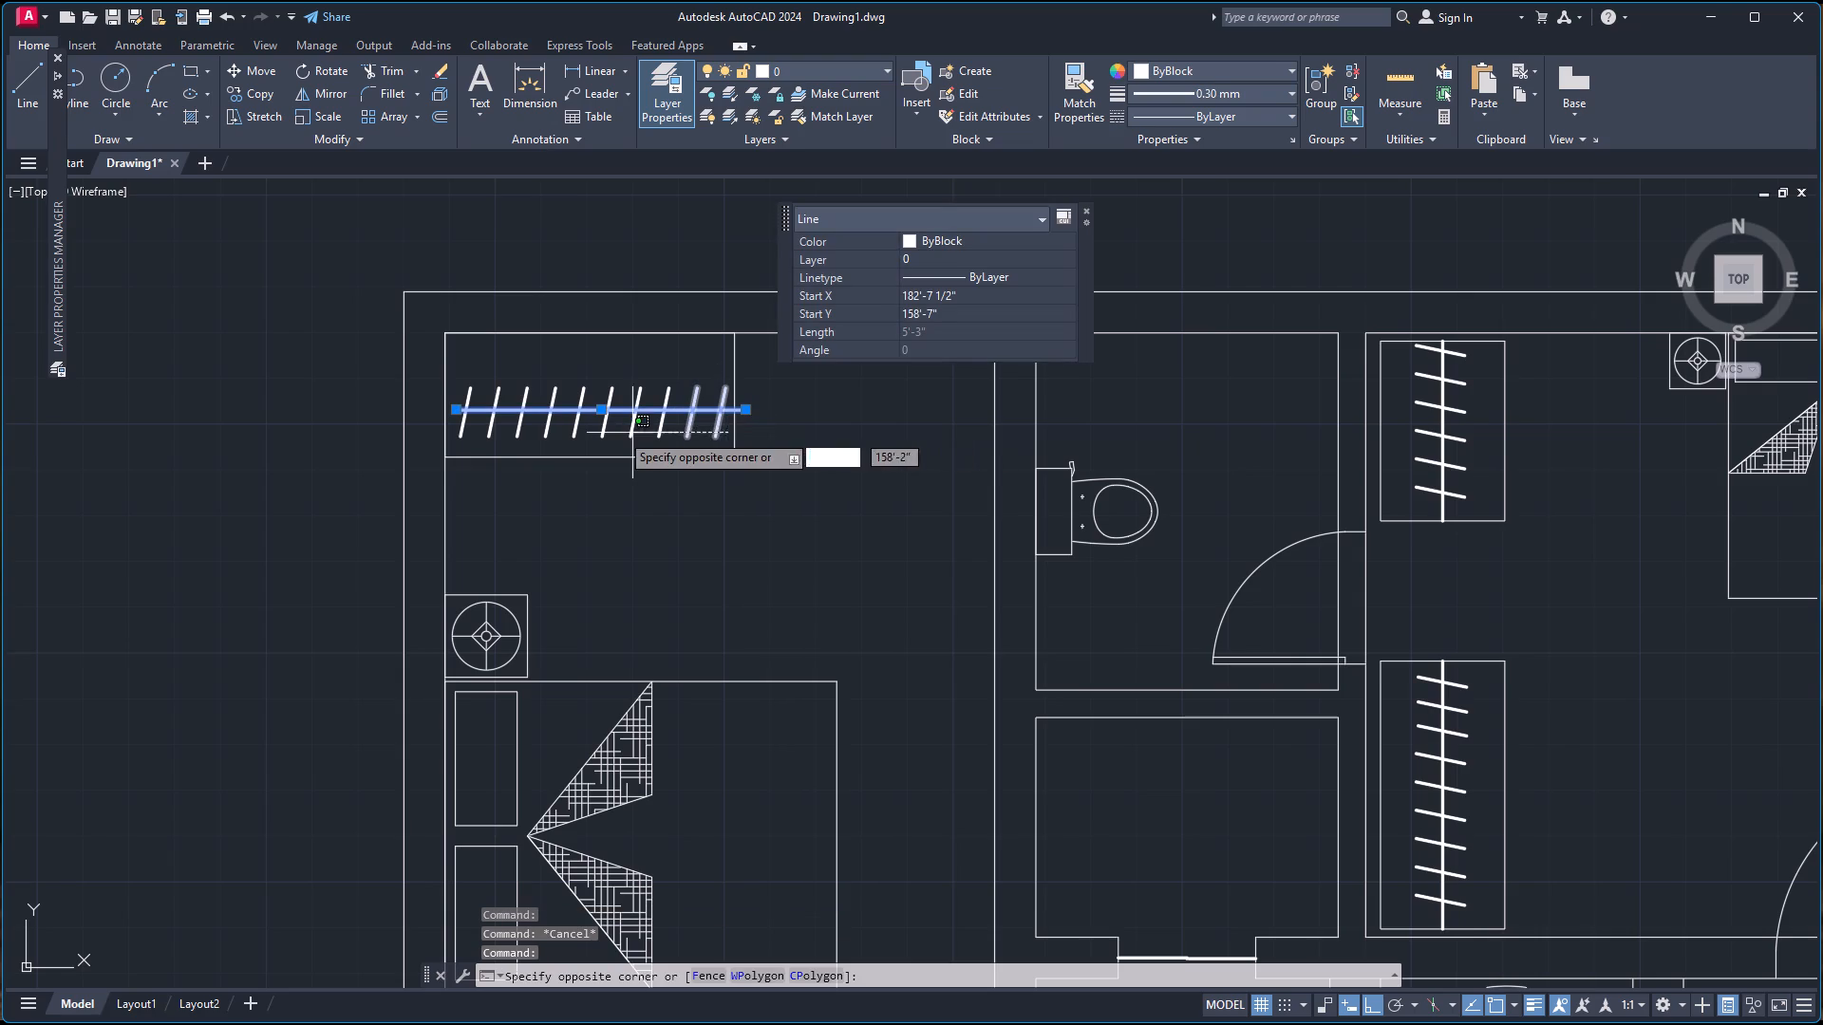
click(452, 433)
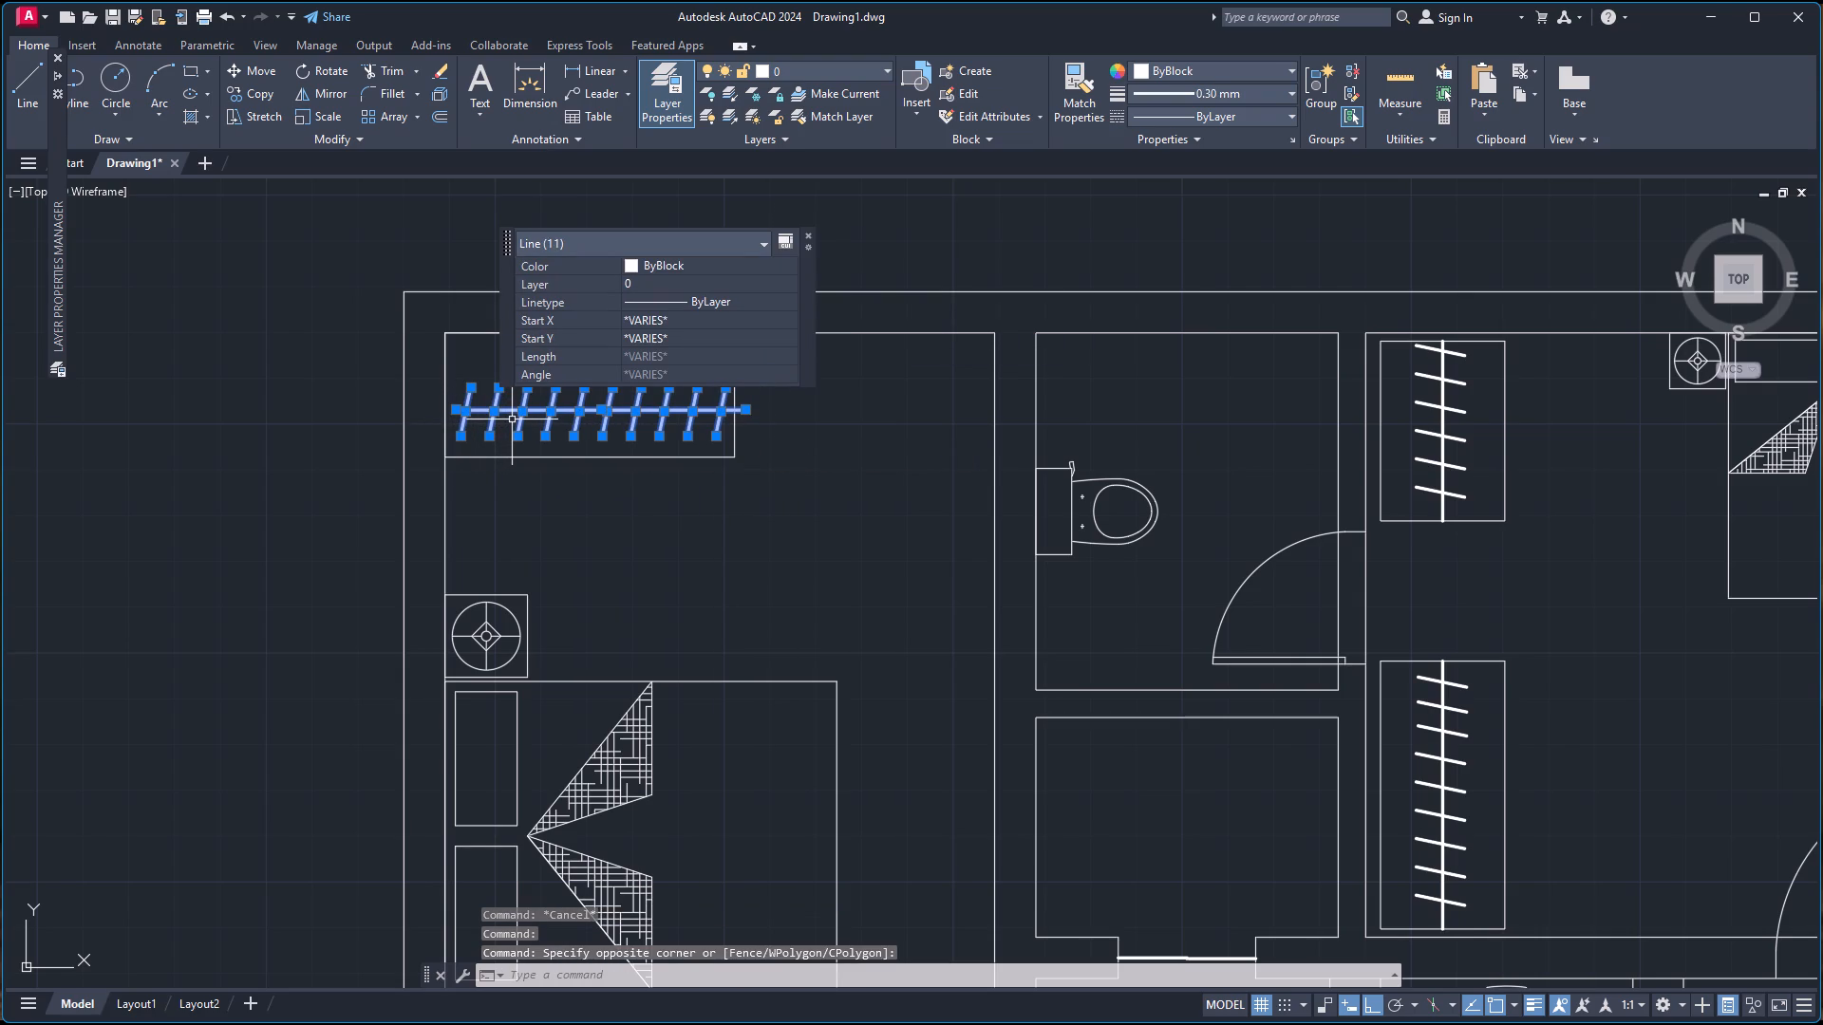
key(g)
key(Return)
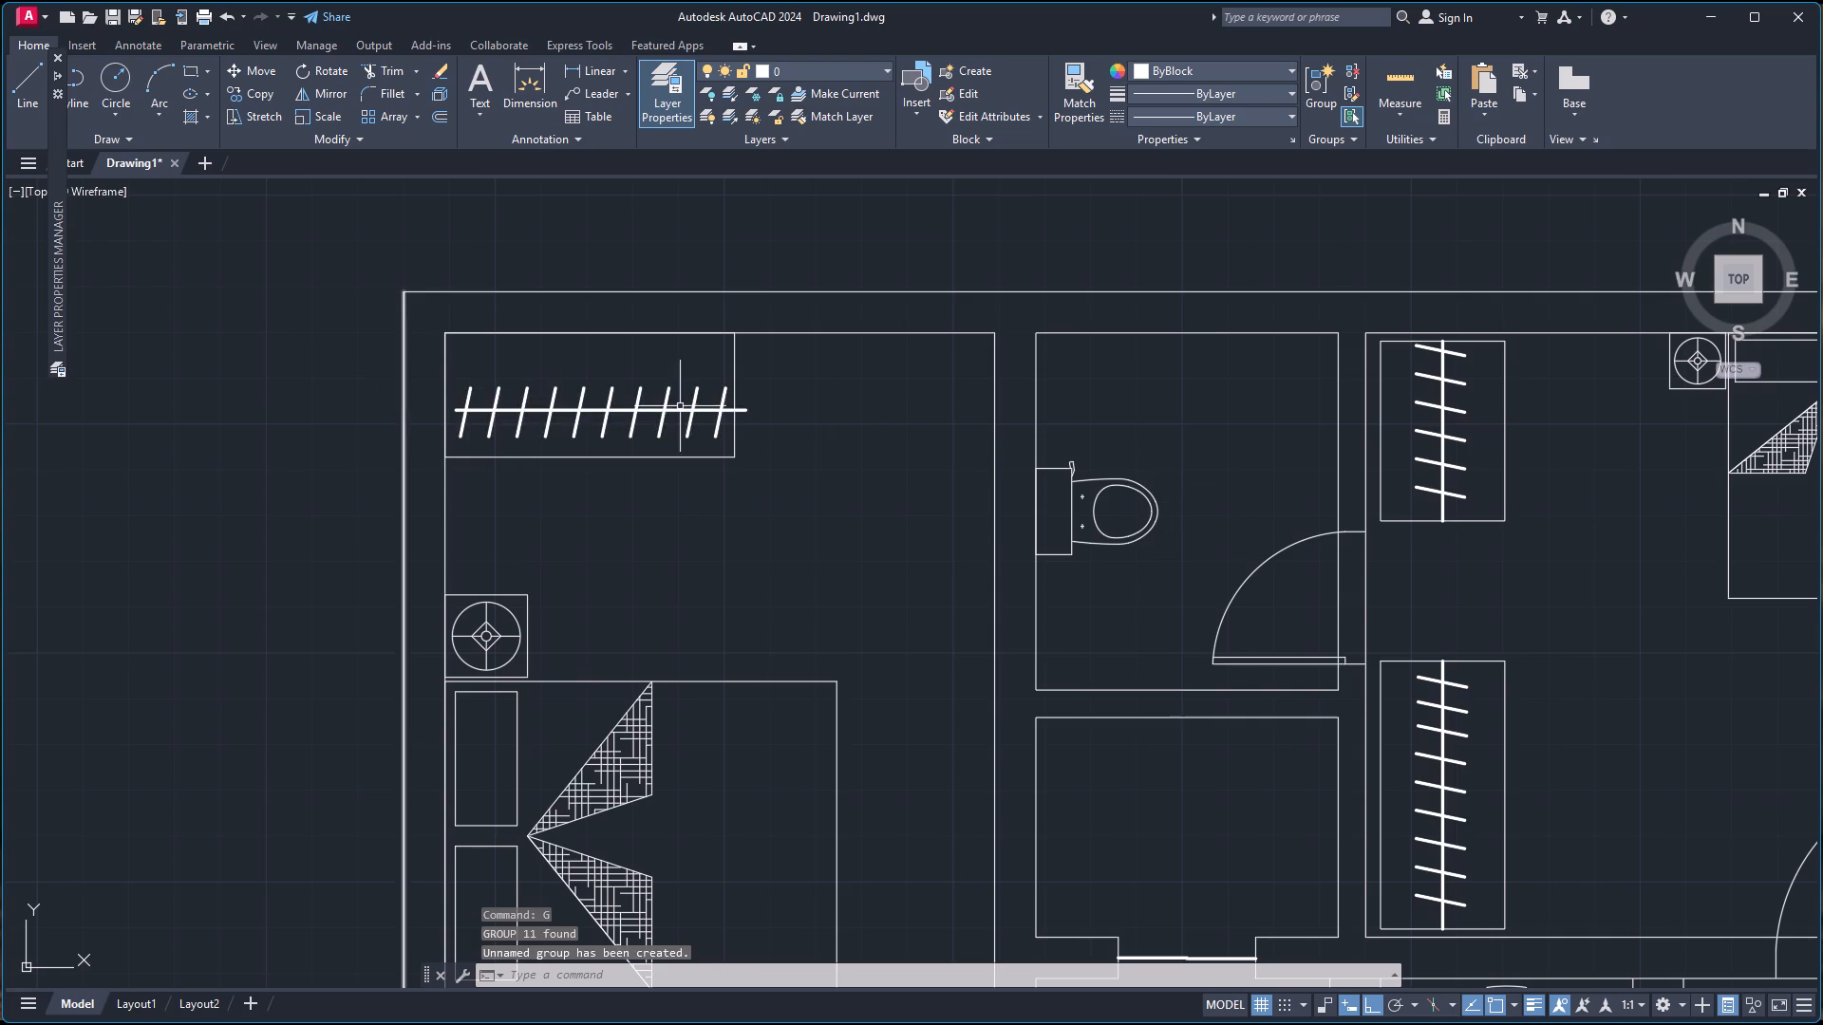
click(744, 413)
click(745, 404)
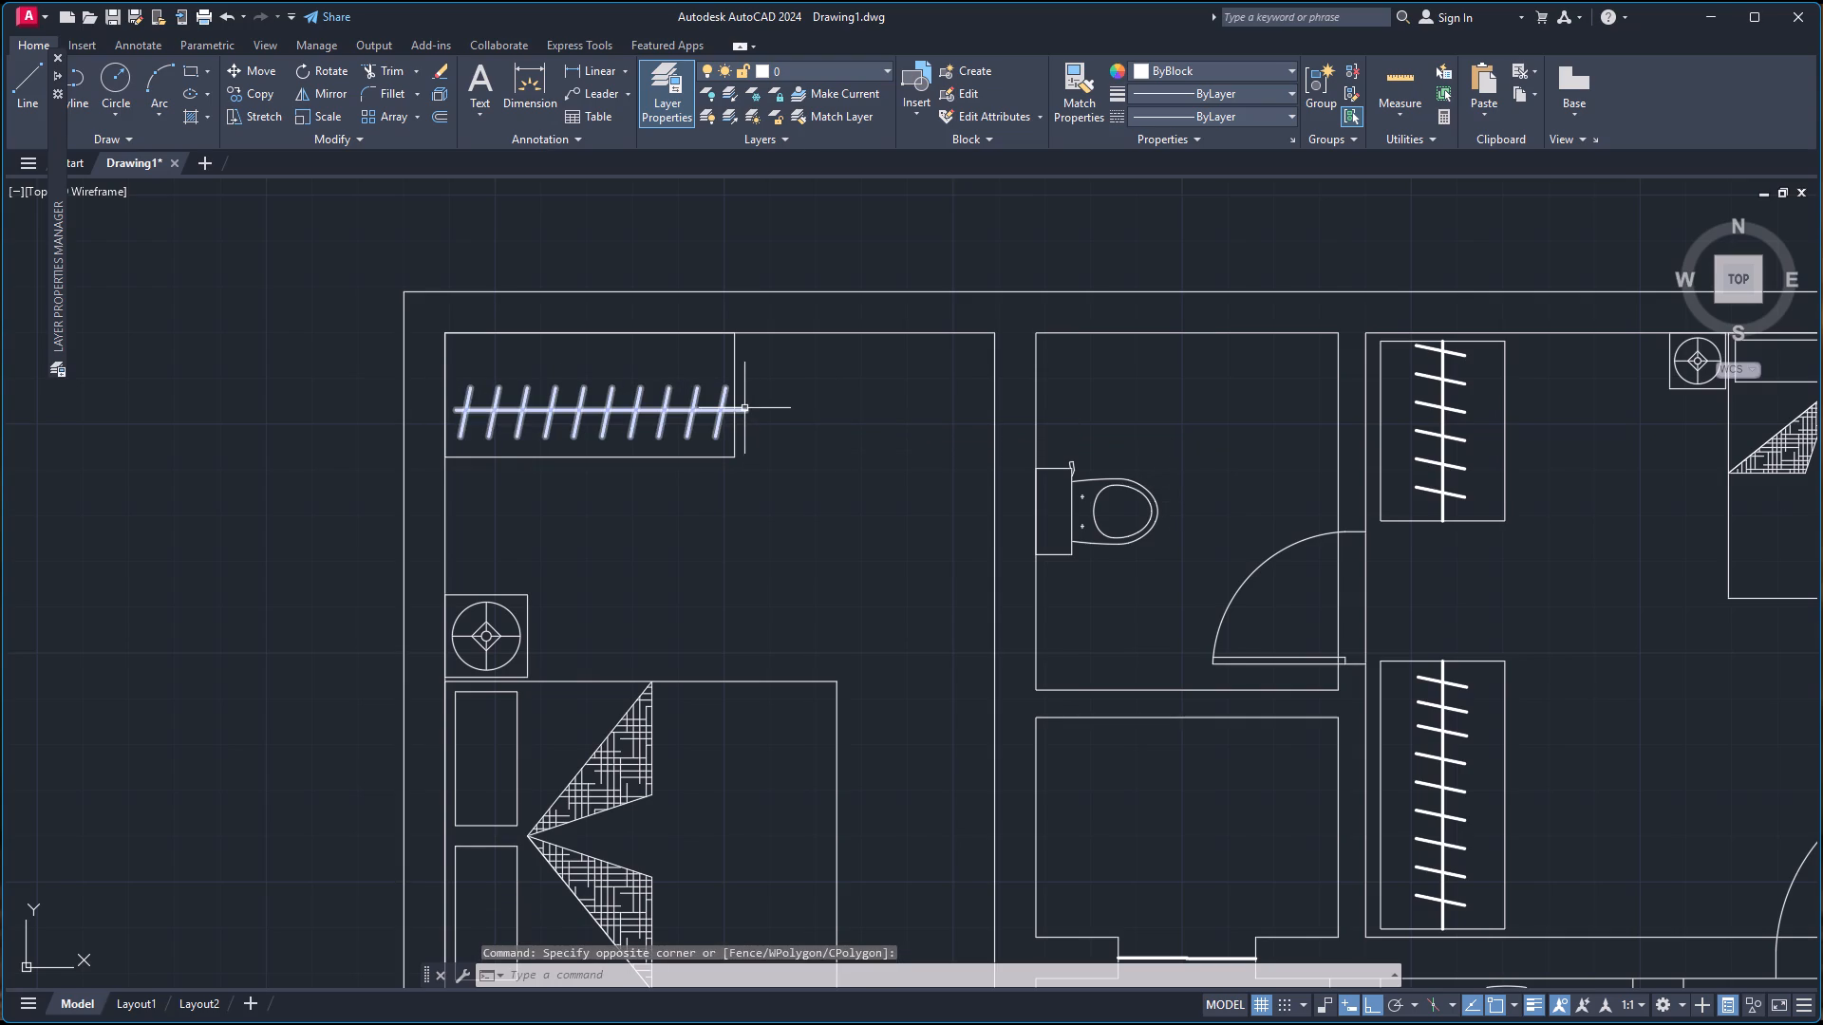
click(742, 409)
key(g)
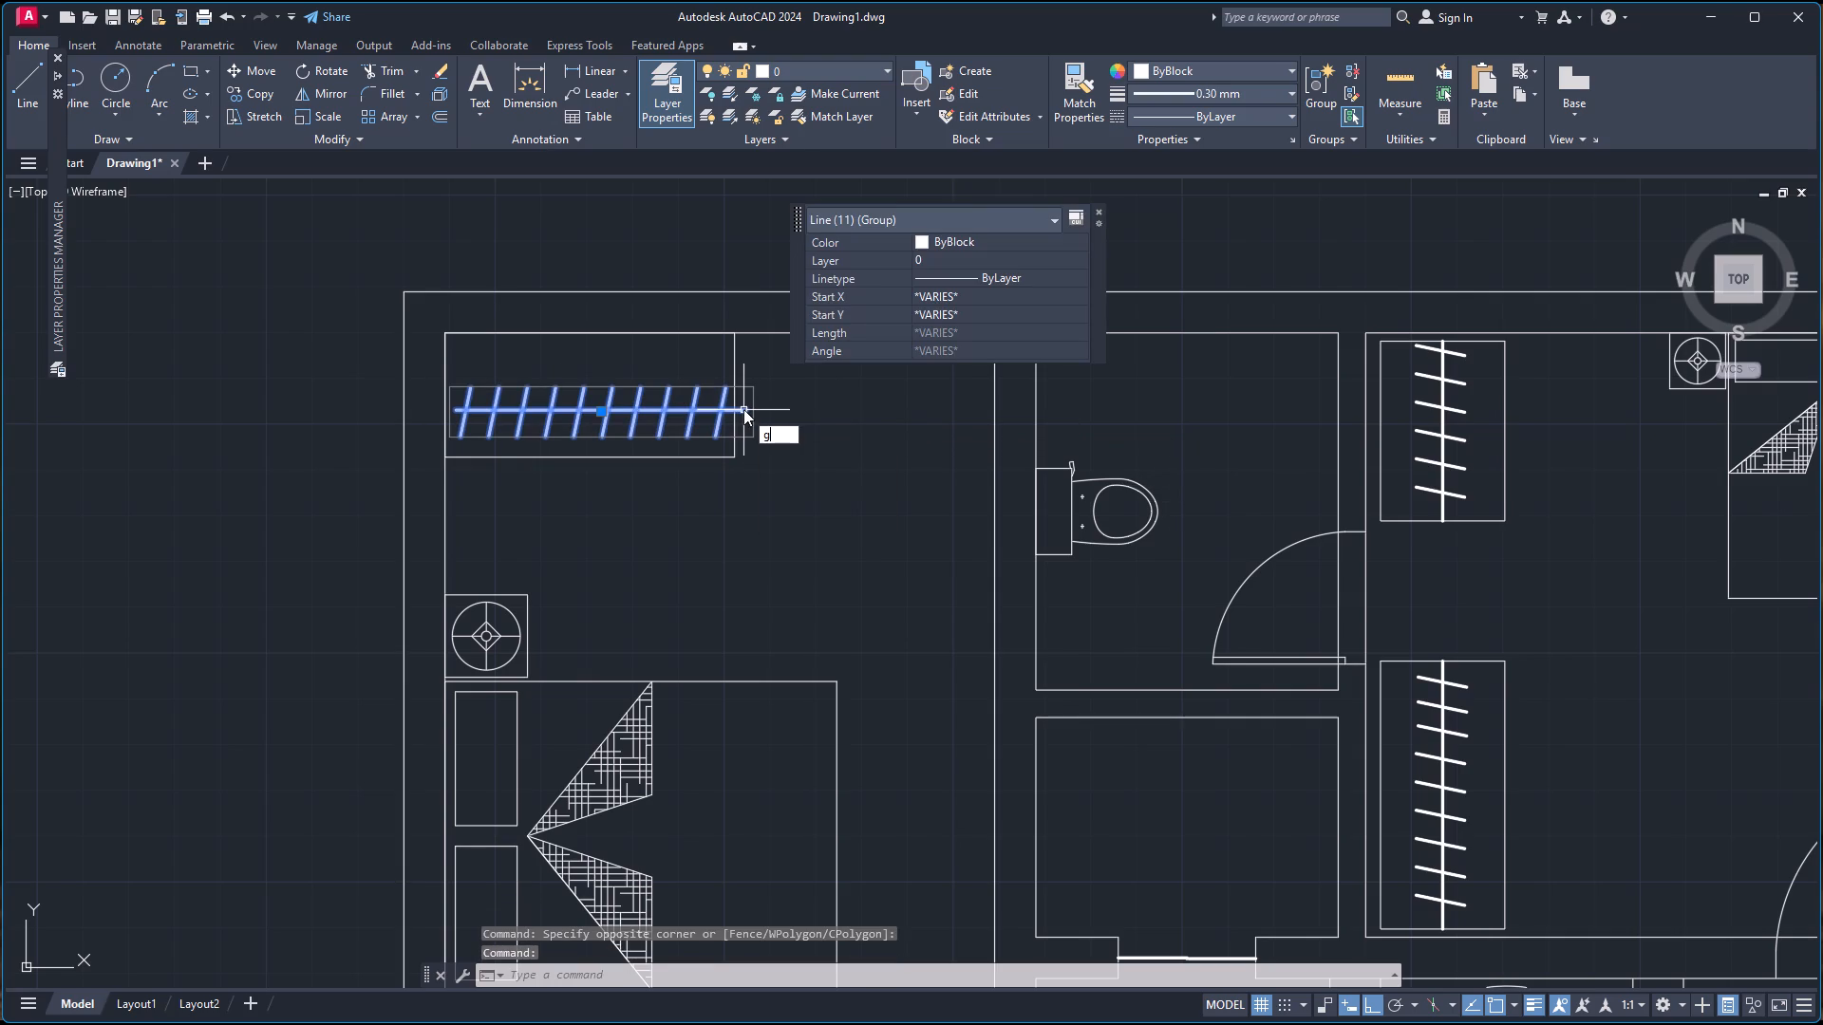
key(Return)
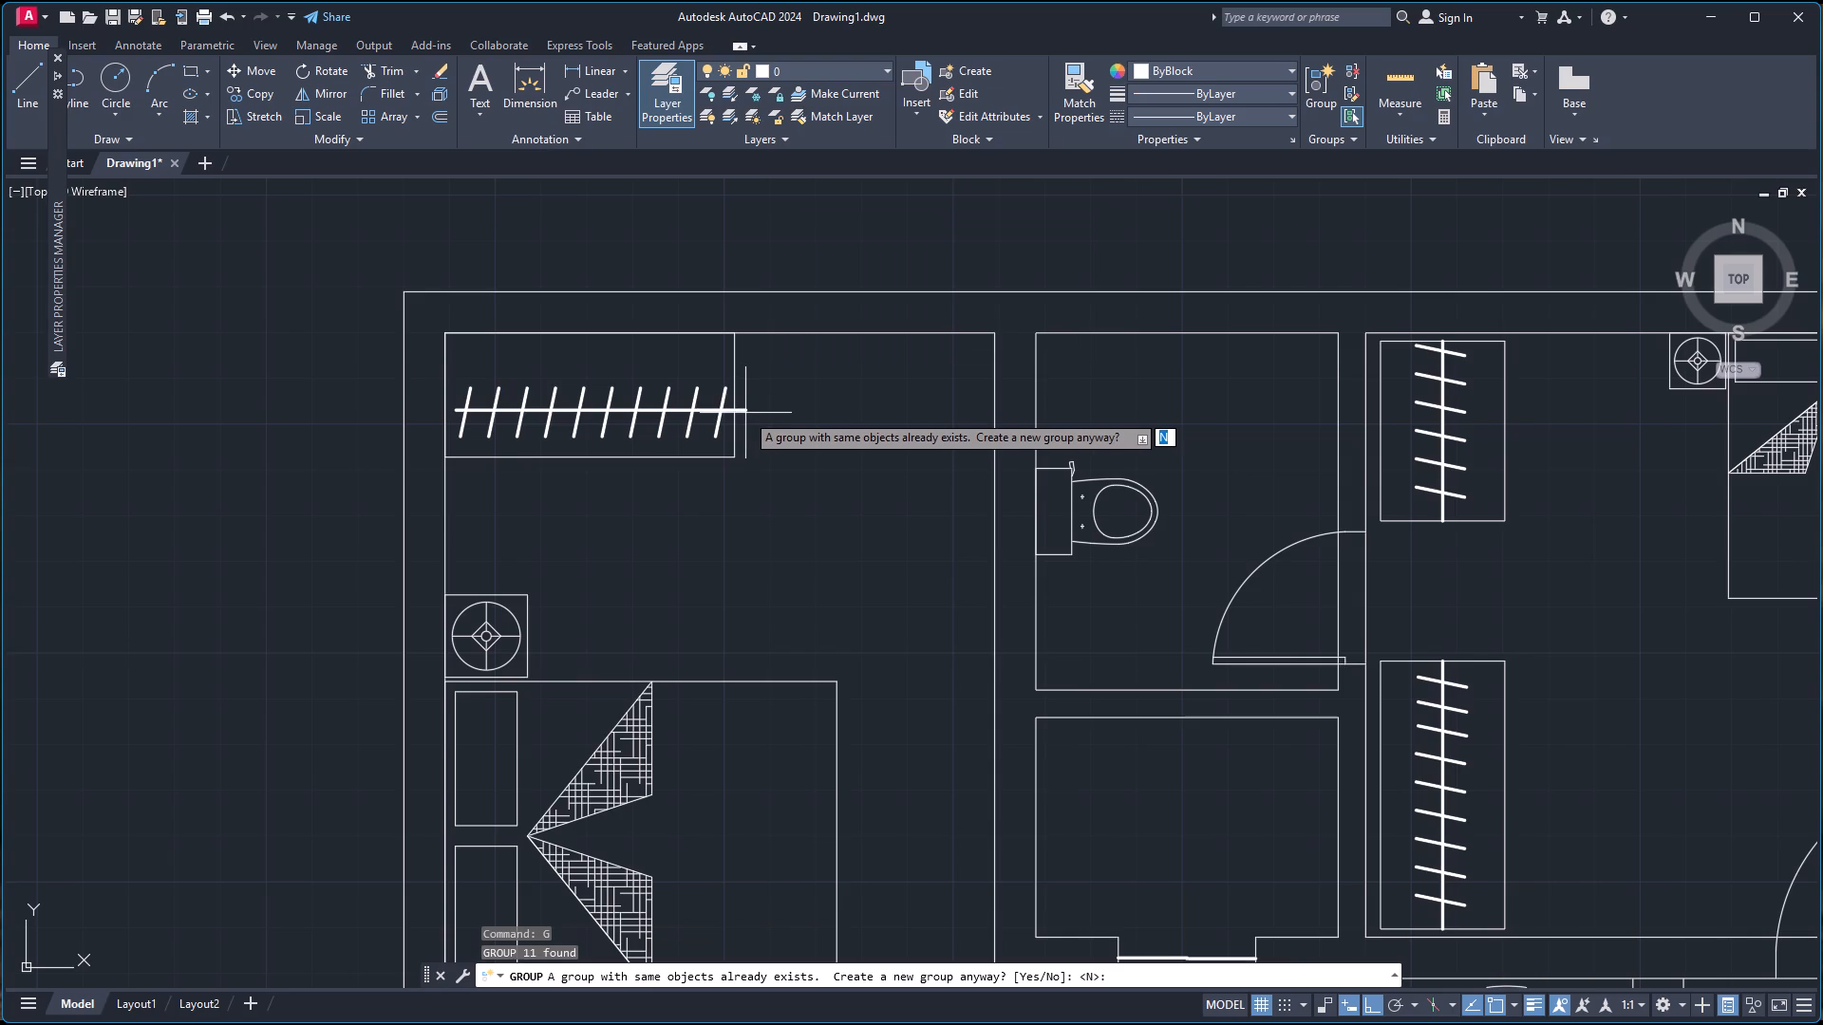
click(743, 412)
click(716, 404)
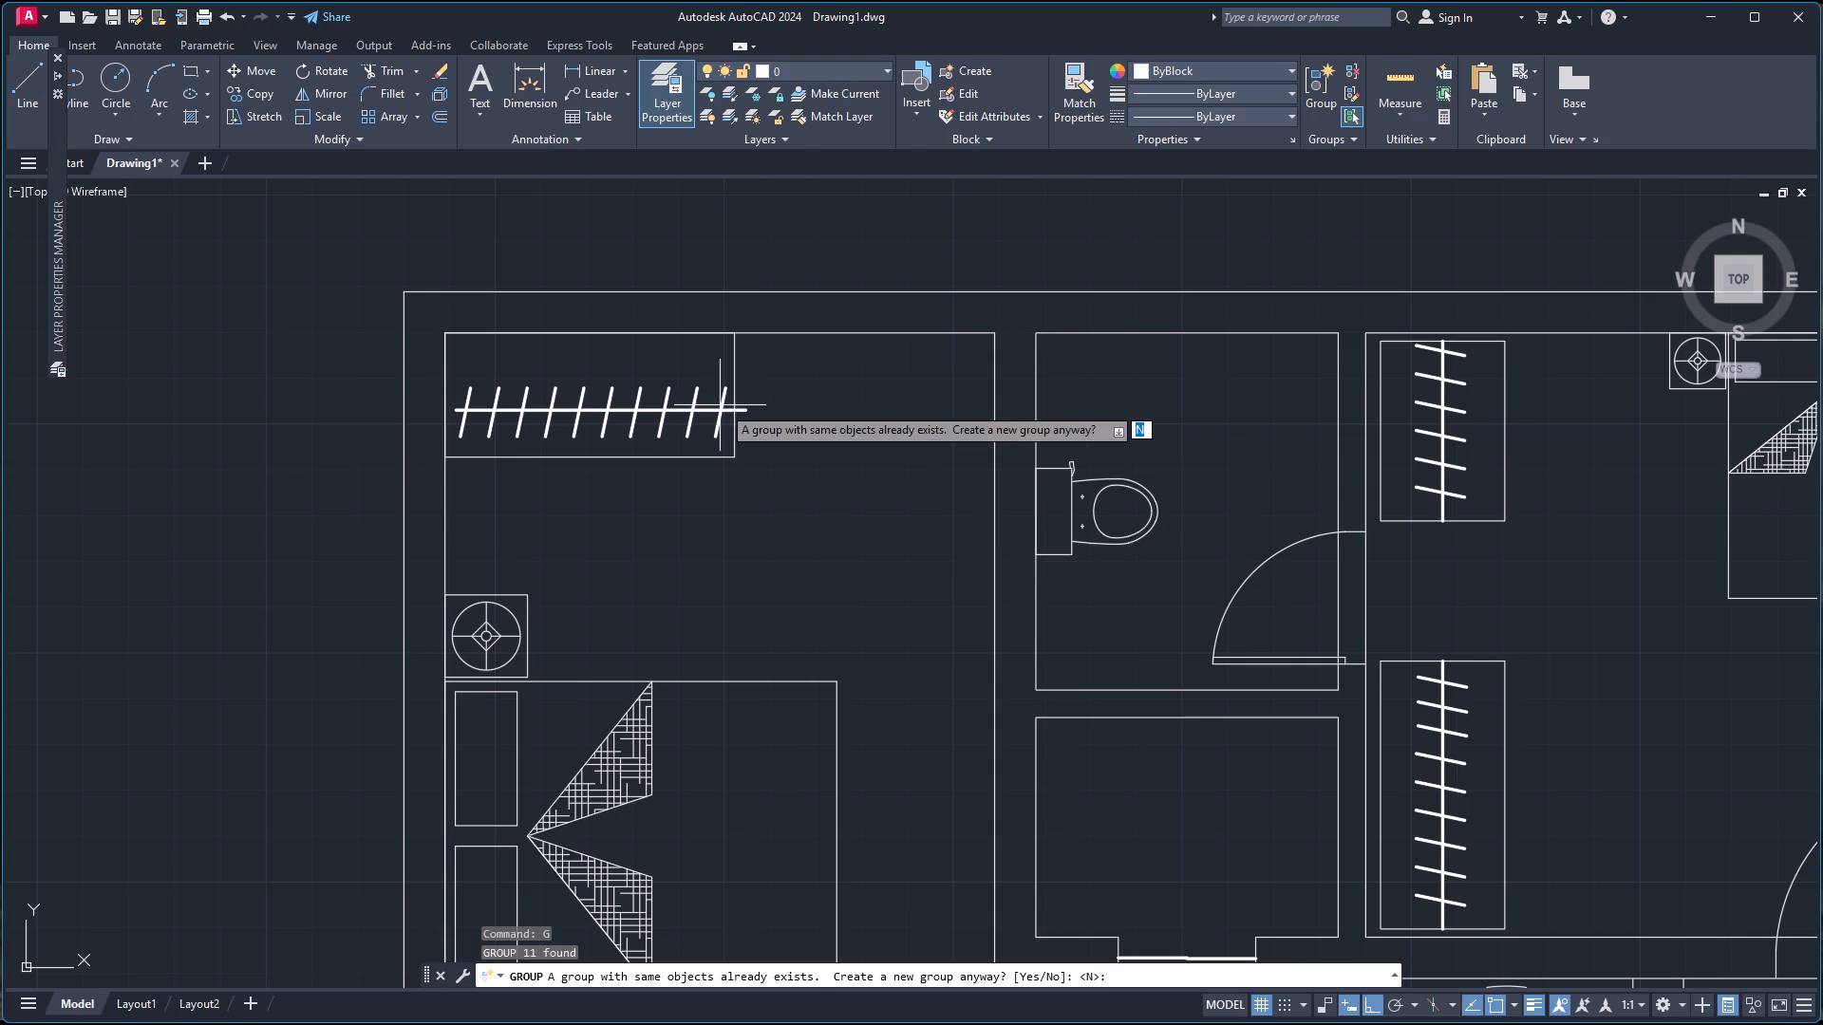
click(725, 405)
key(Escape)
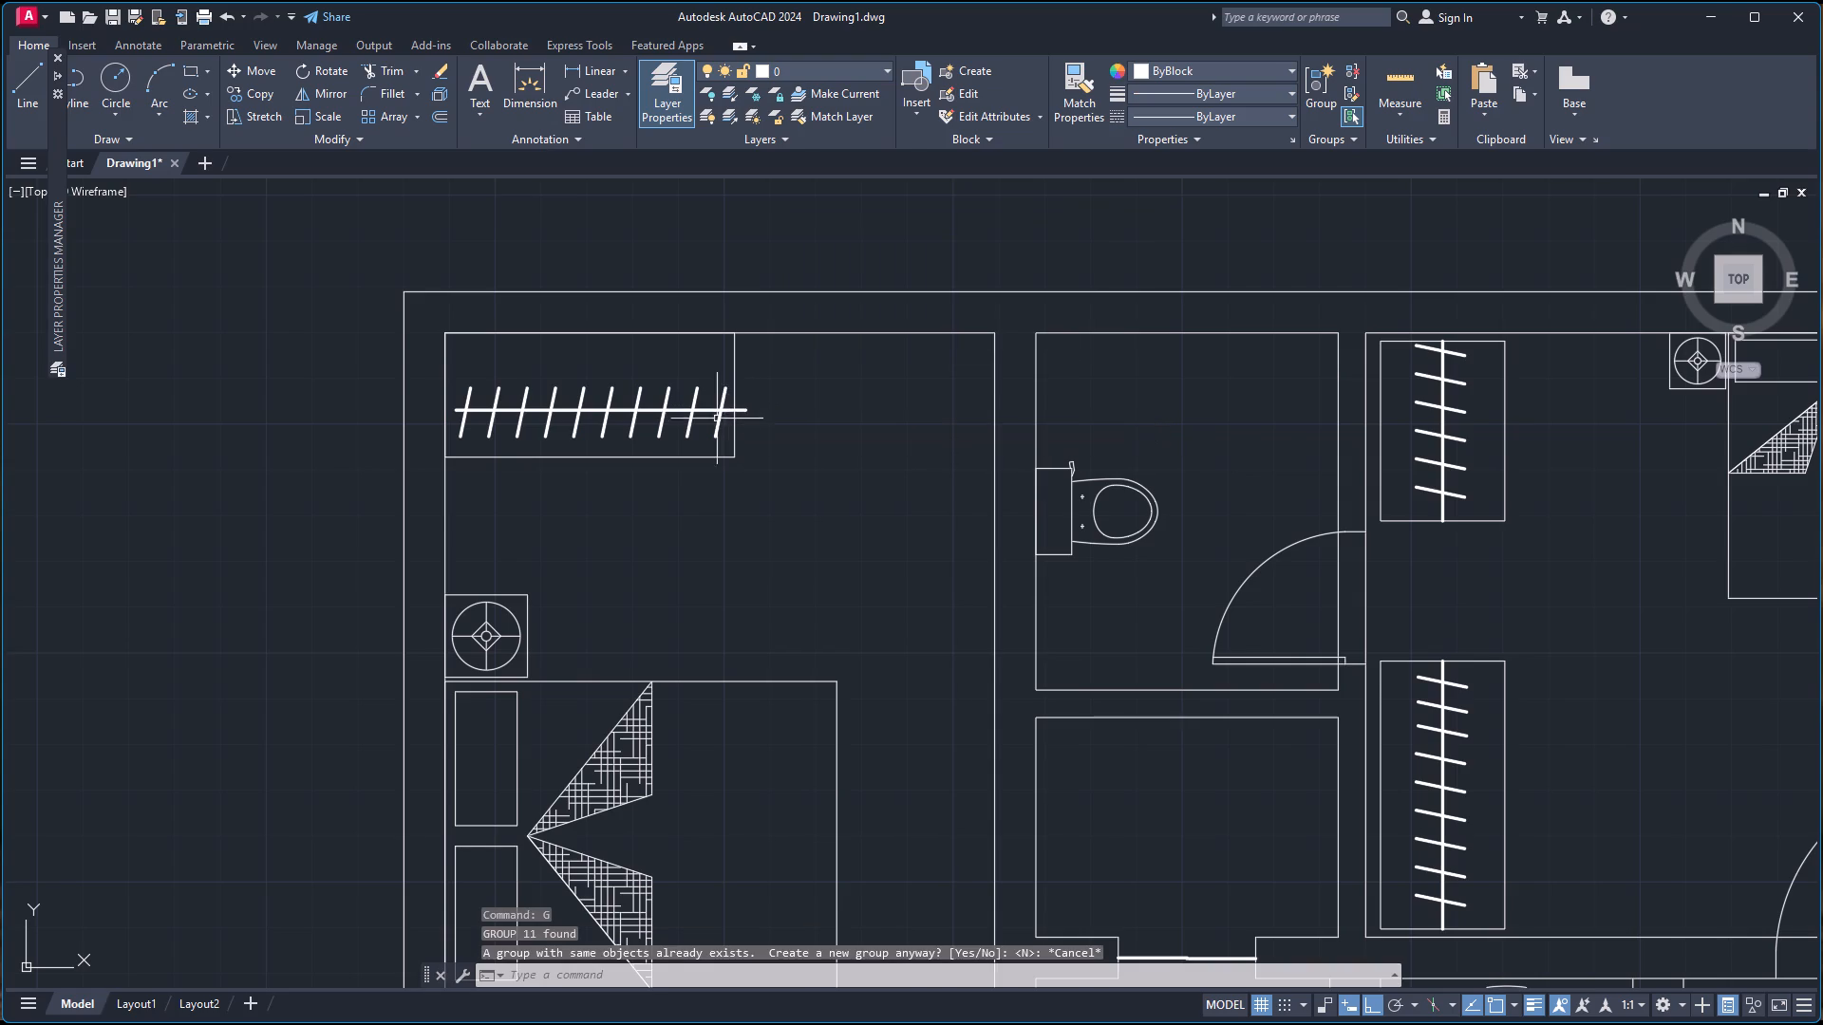
Move the grouped rod and hangers by the rod's east end to the midpoint of the west bedroom wardrobe's east side.
click(721, 410)
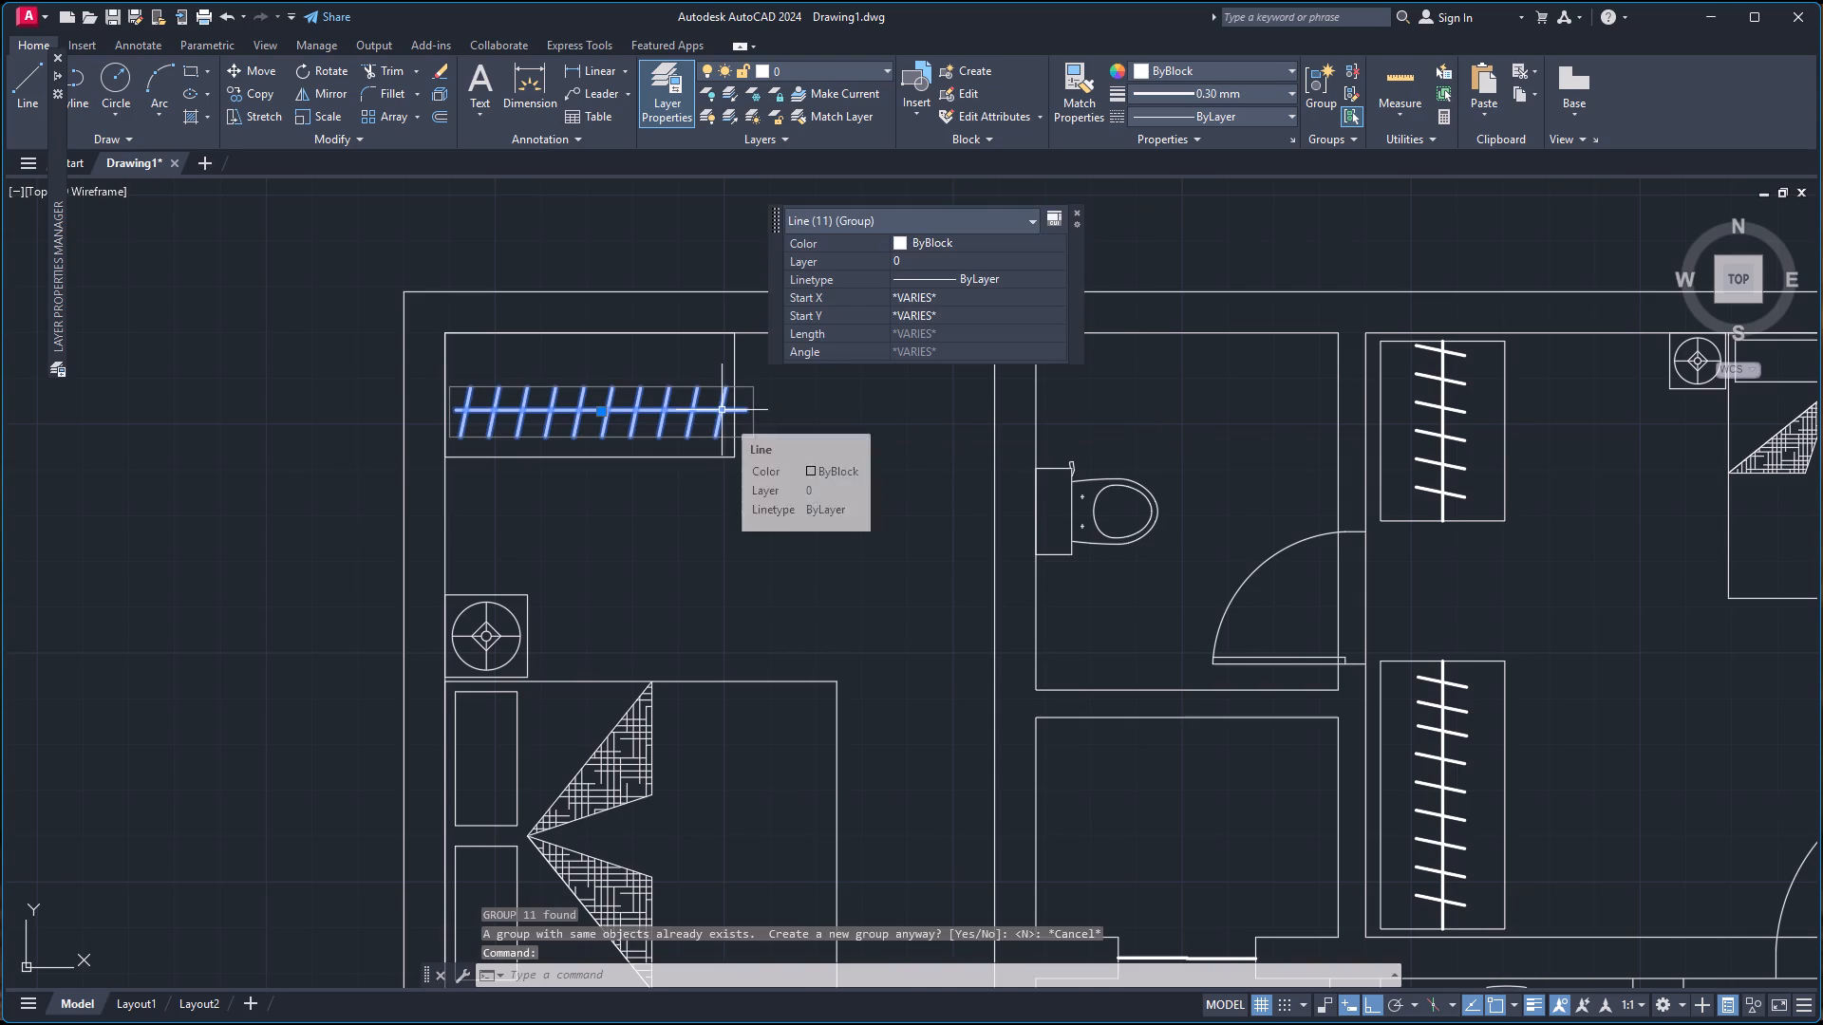
key(m)
key(Return)
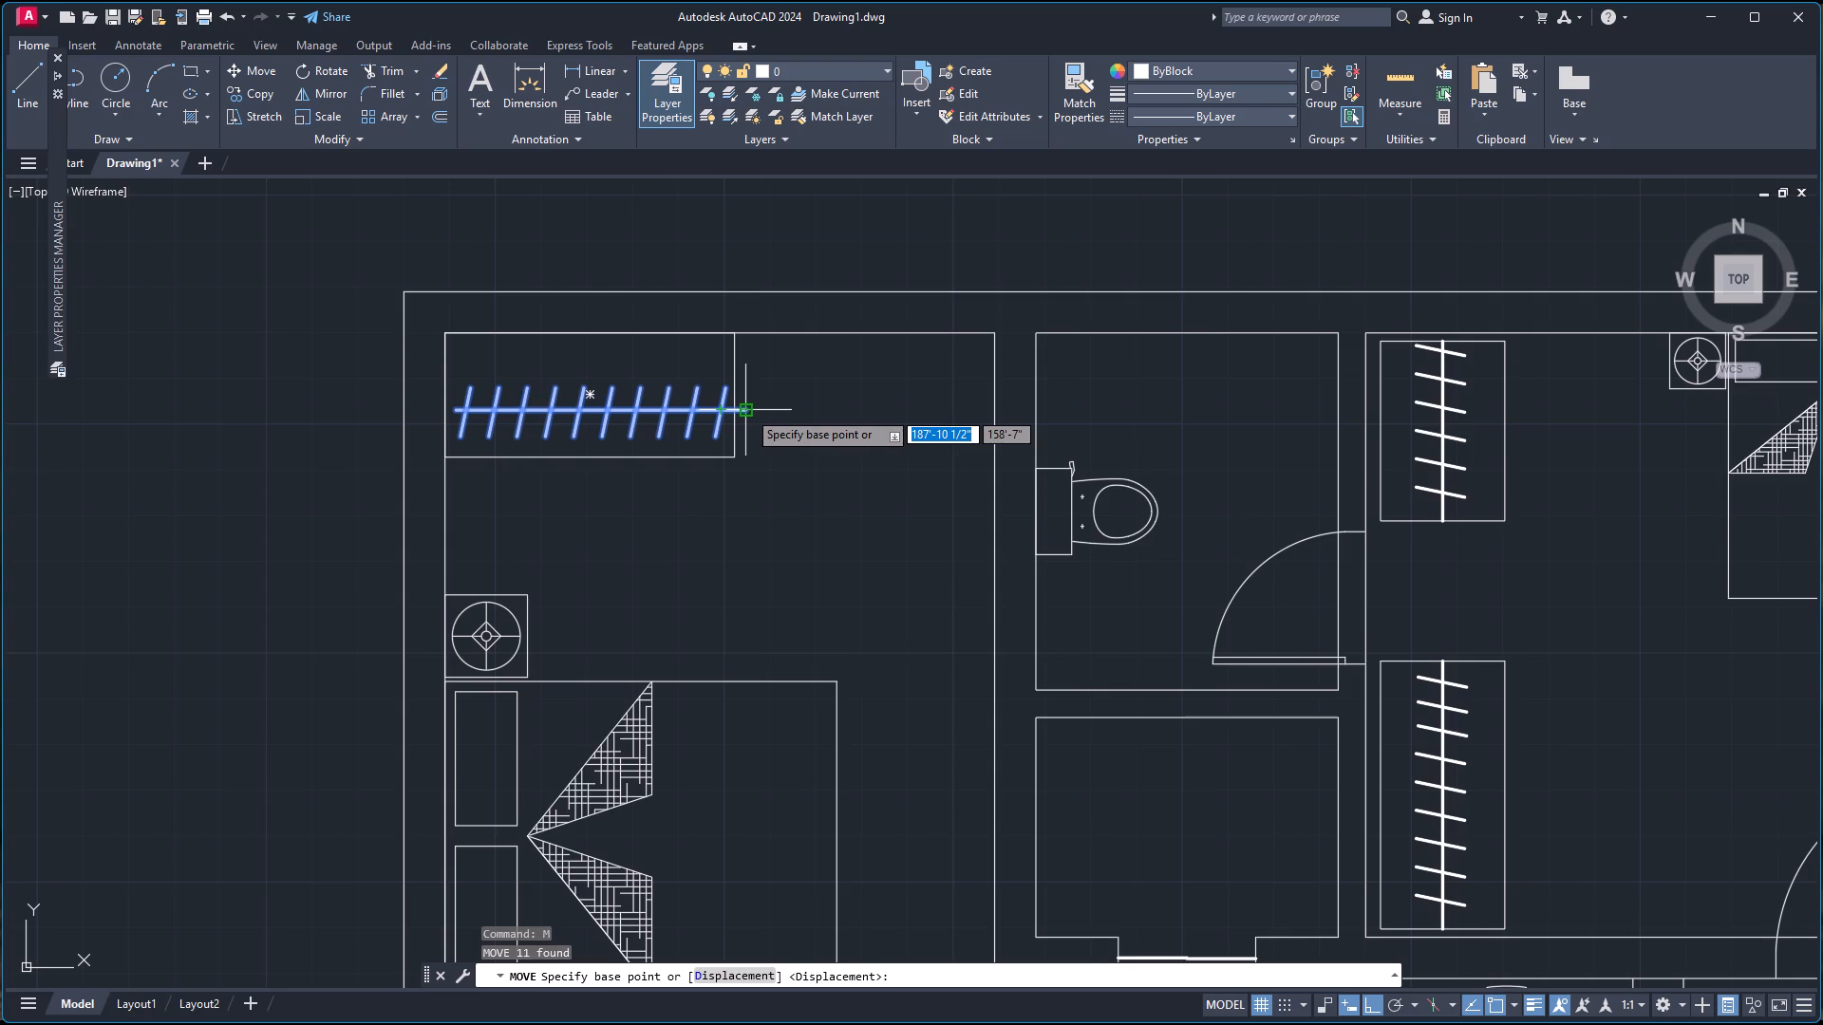
click(747, 410)
click(733, 393)
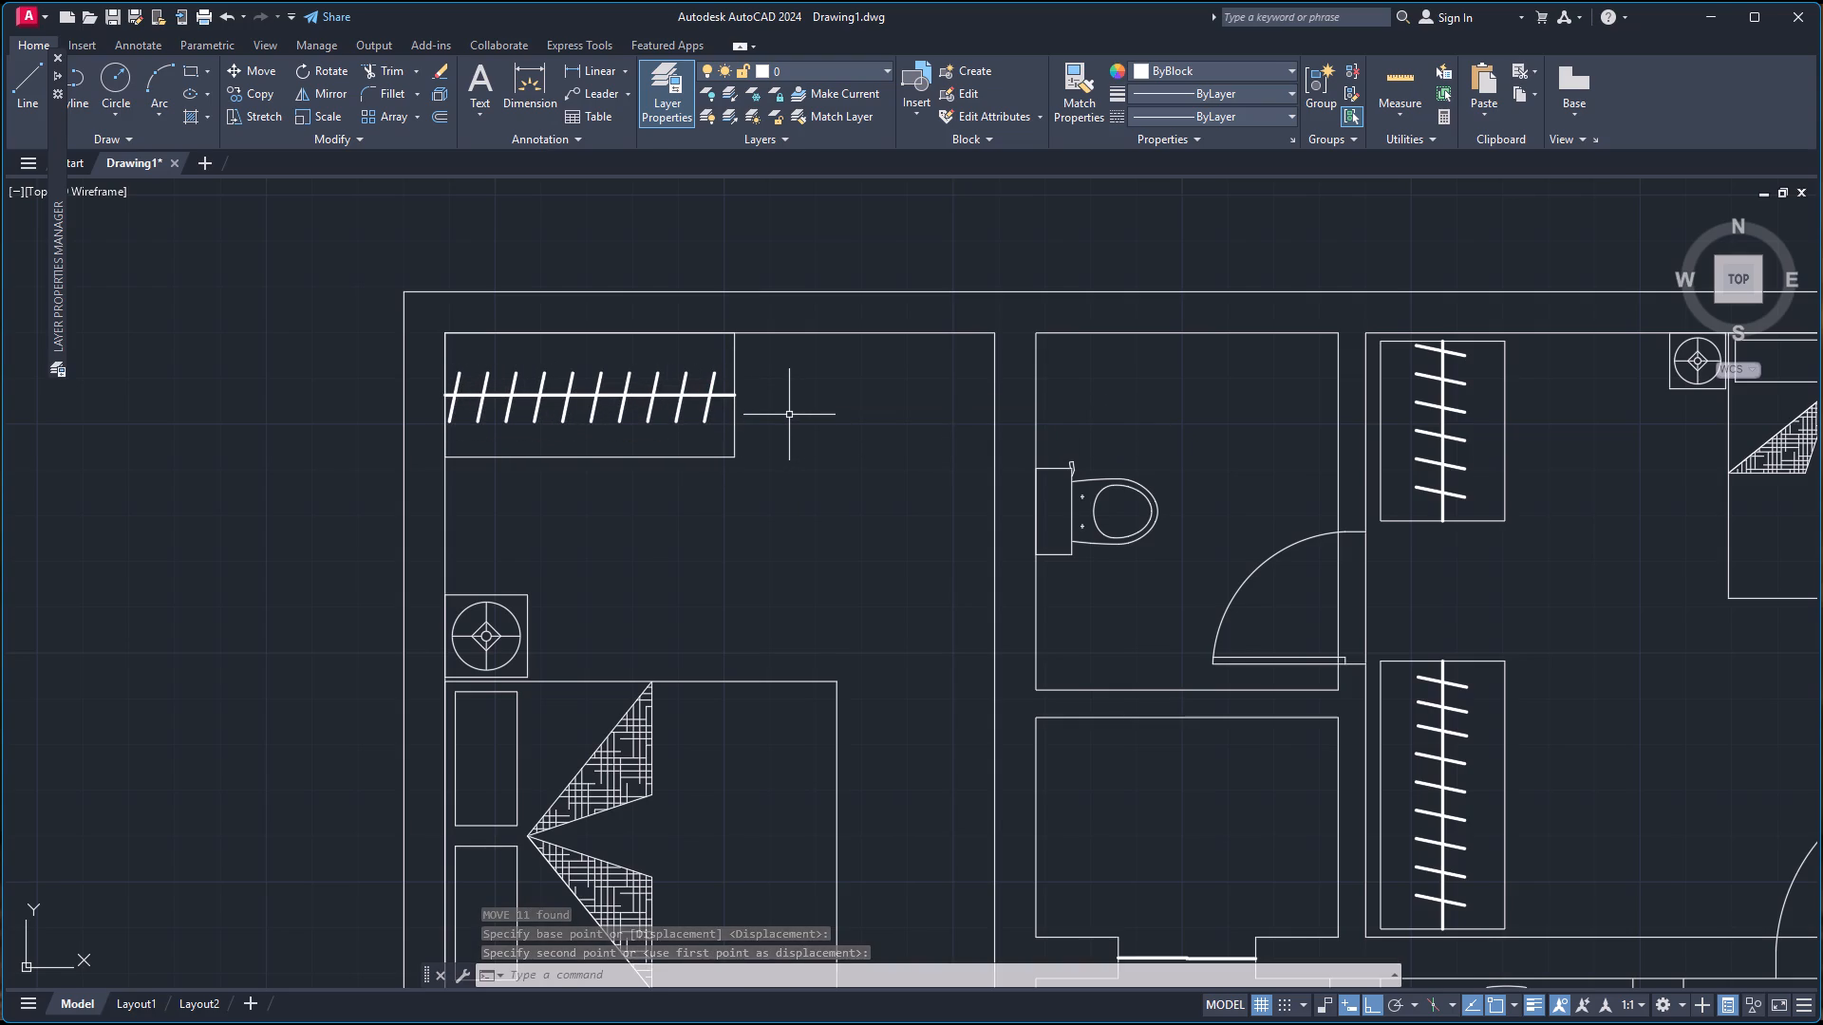
Draw a horizontal line about 4'-9" long from the west bedroom wardrobe's east side to the room's east wall.
key(l)
key(Return)
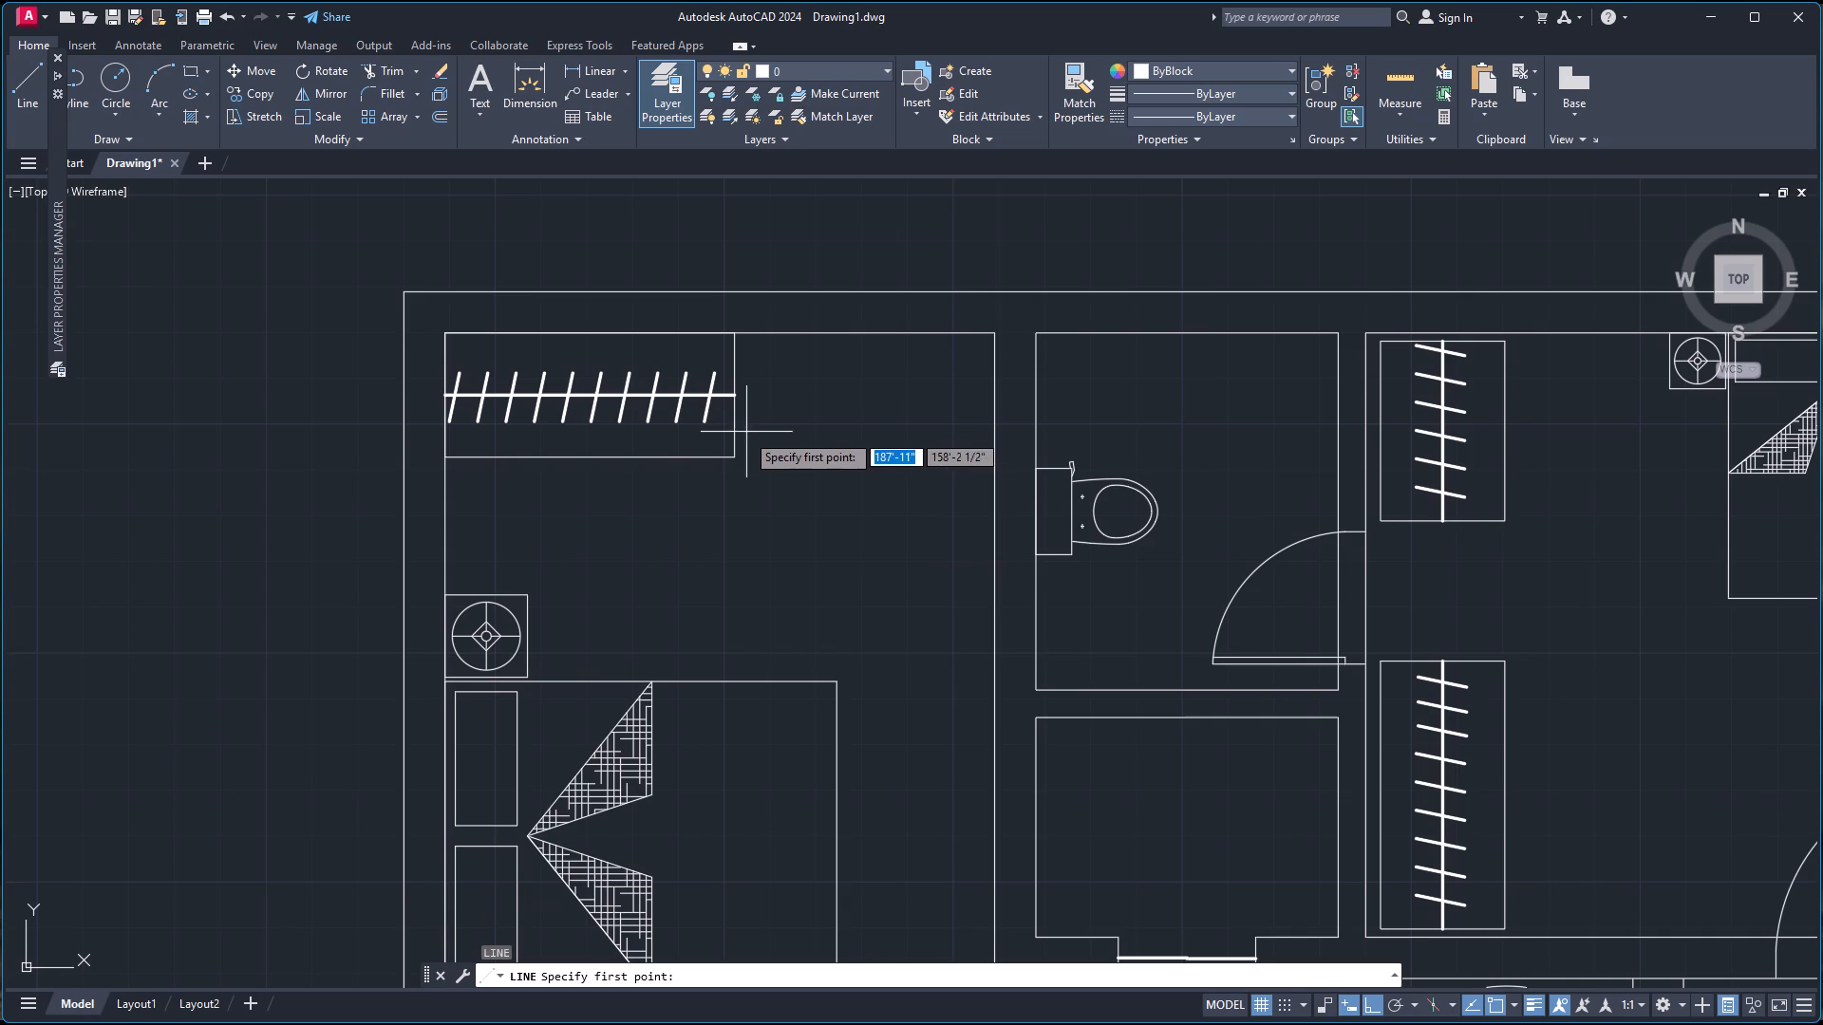
click(736, 425)
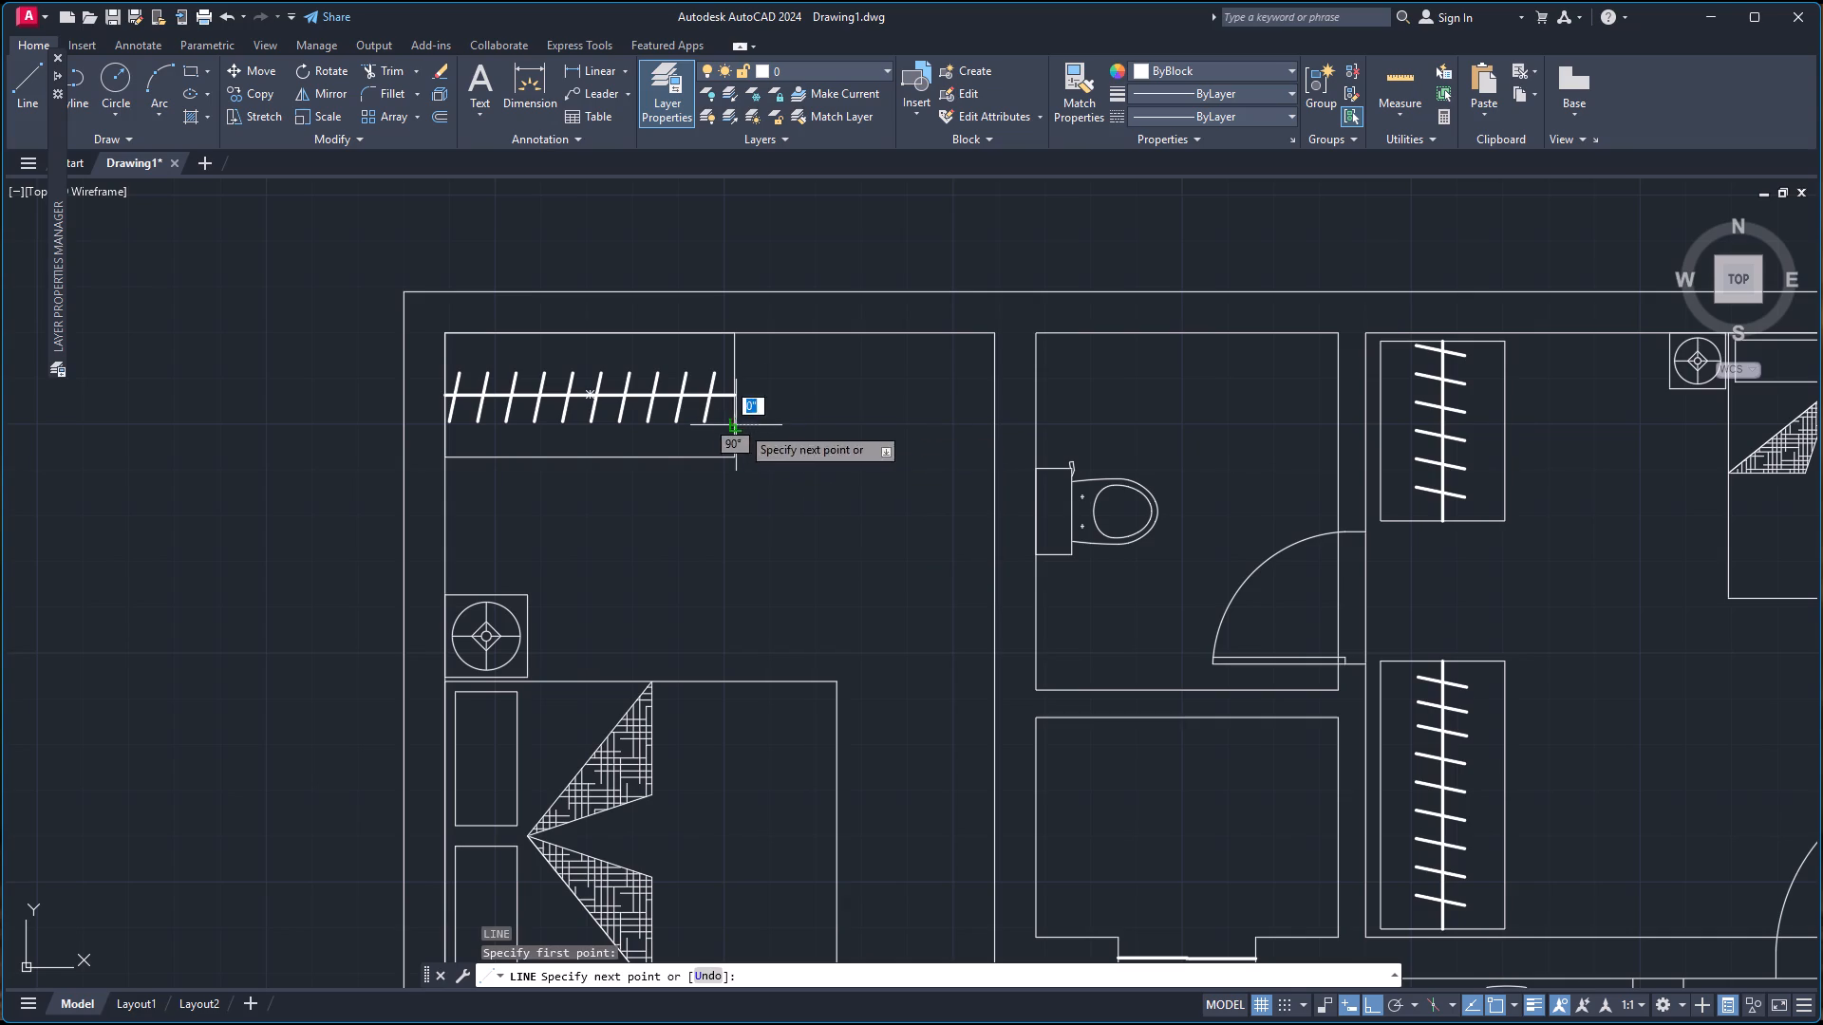
click(995, 423)
key(space)
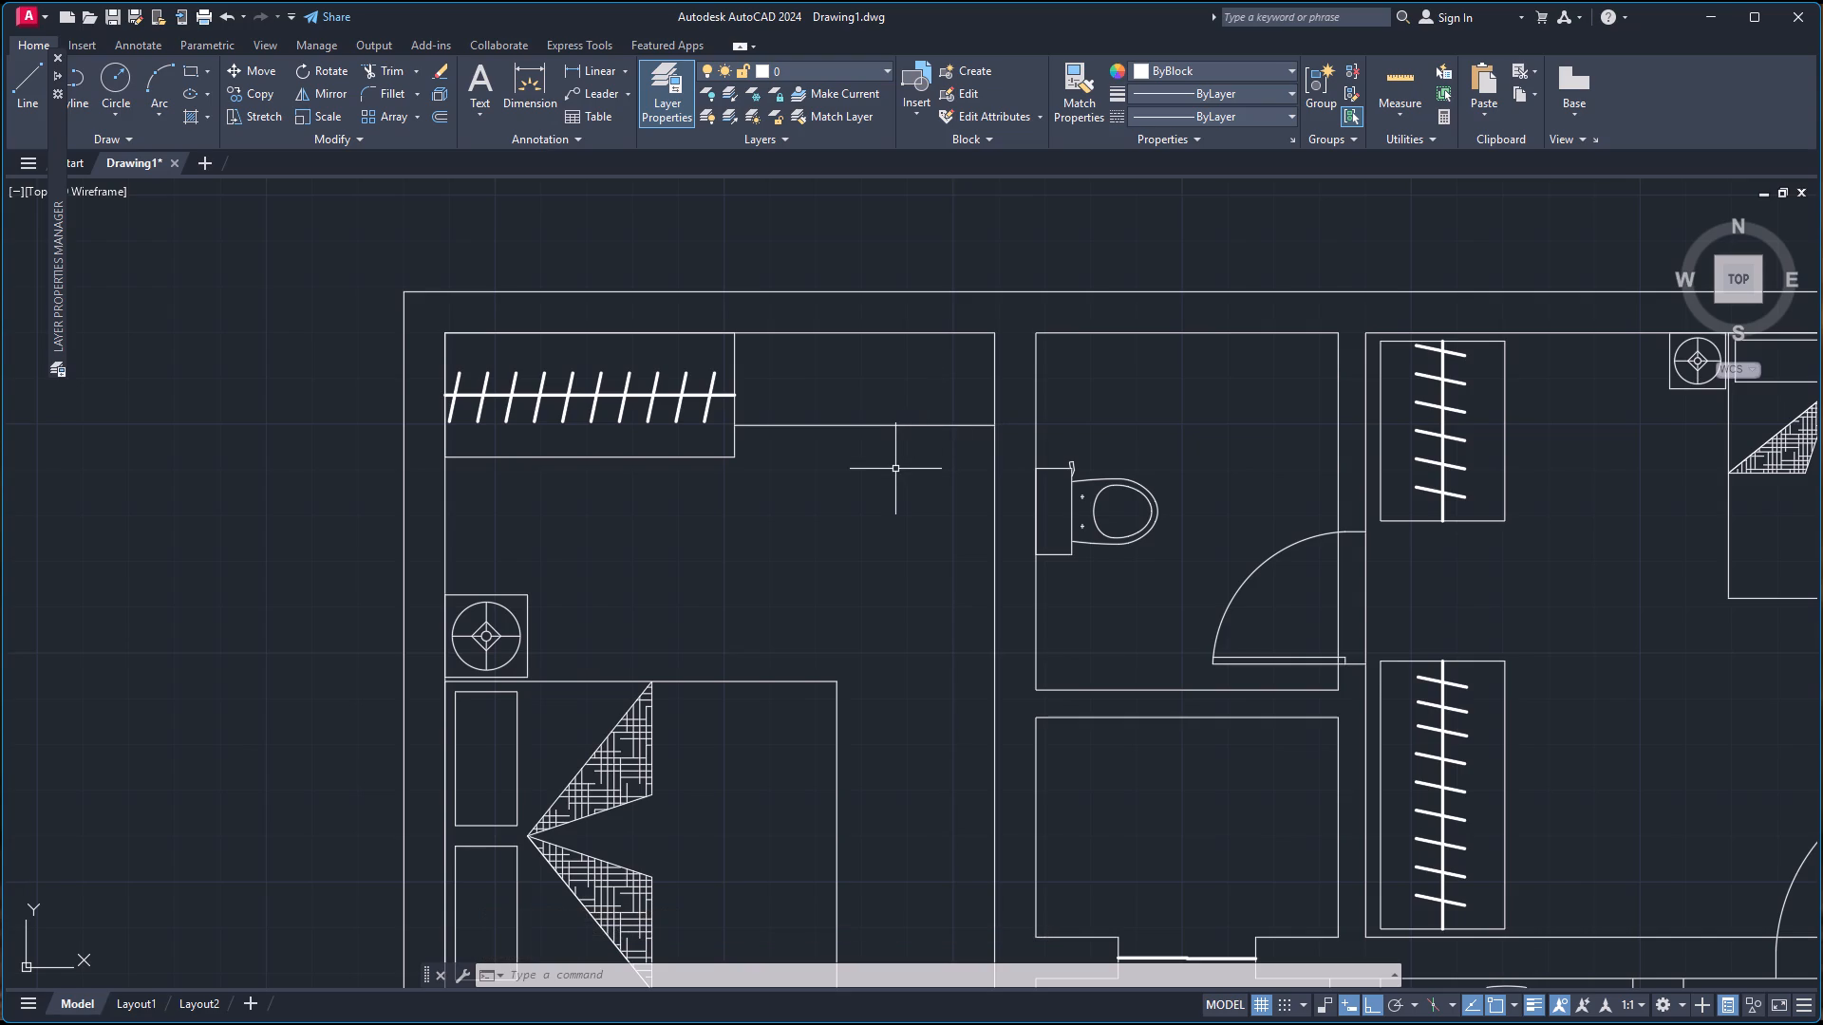
Break the south exterior line at the point where the east end of the wall below the staircase meets it.
scroll(1347, 584, down, 3)
scroll(1397, 855, down, 1)
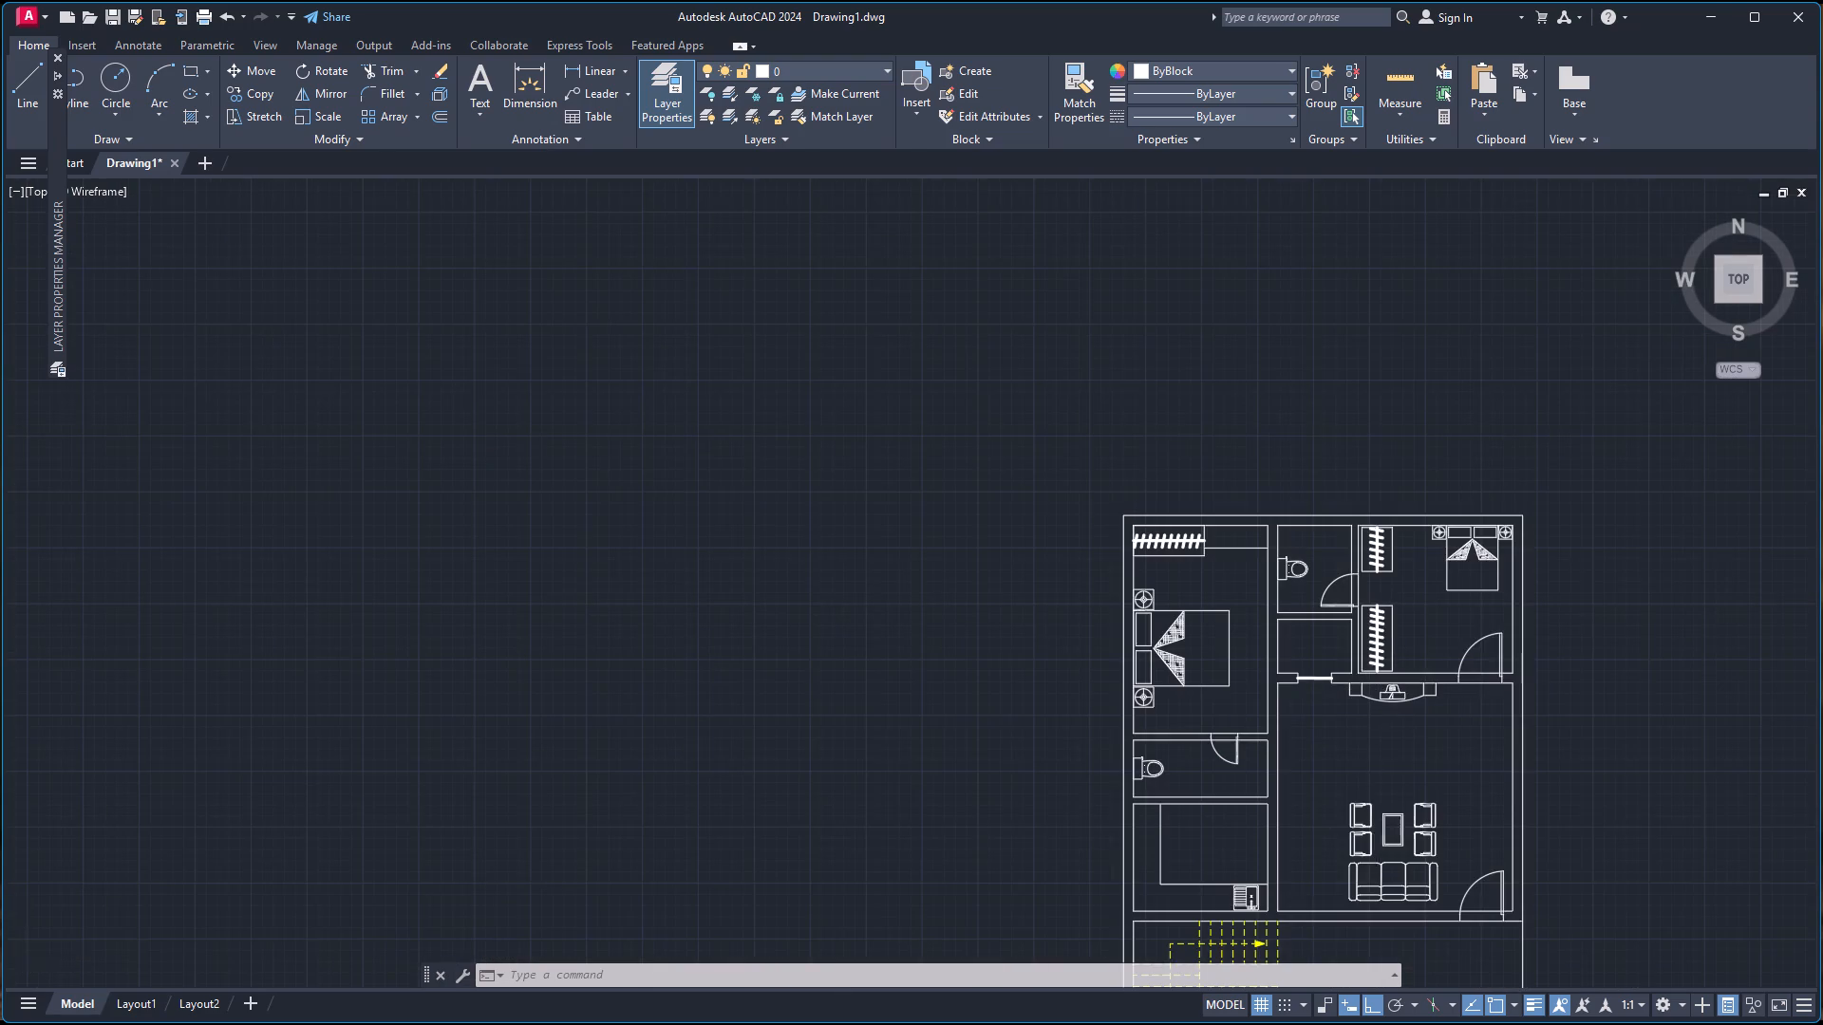
scroll(1413, 868, down, 1)
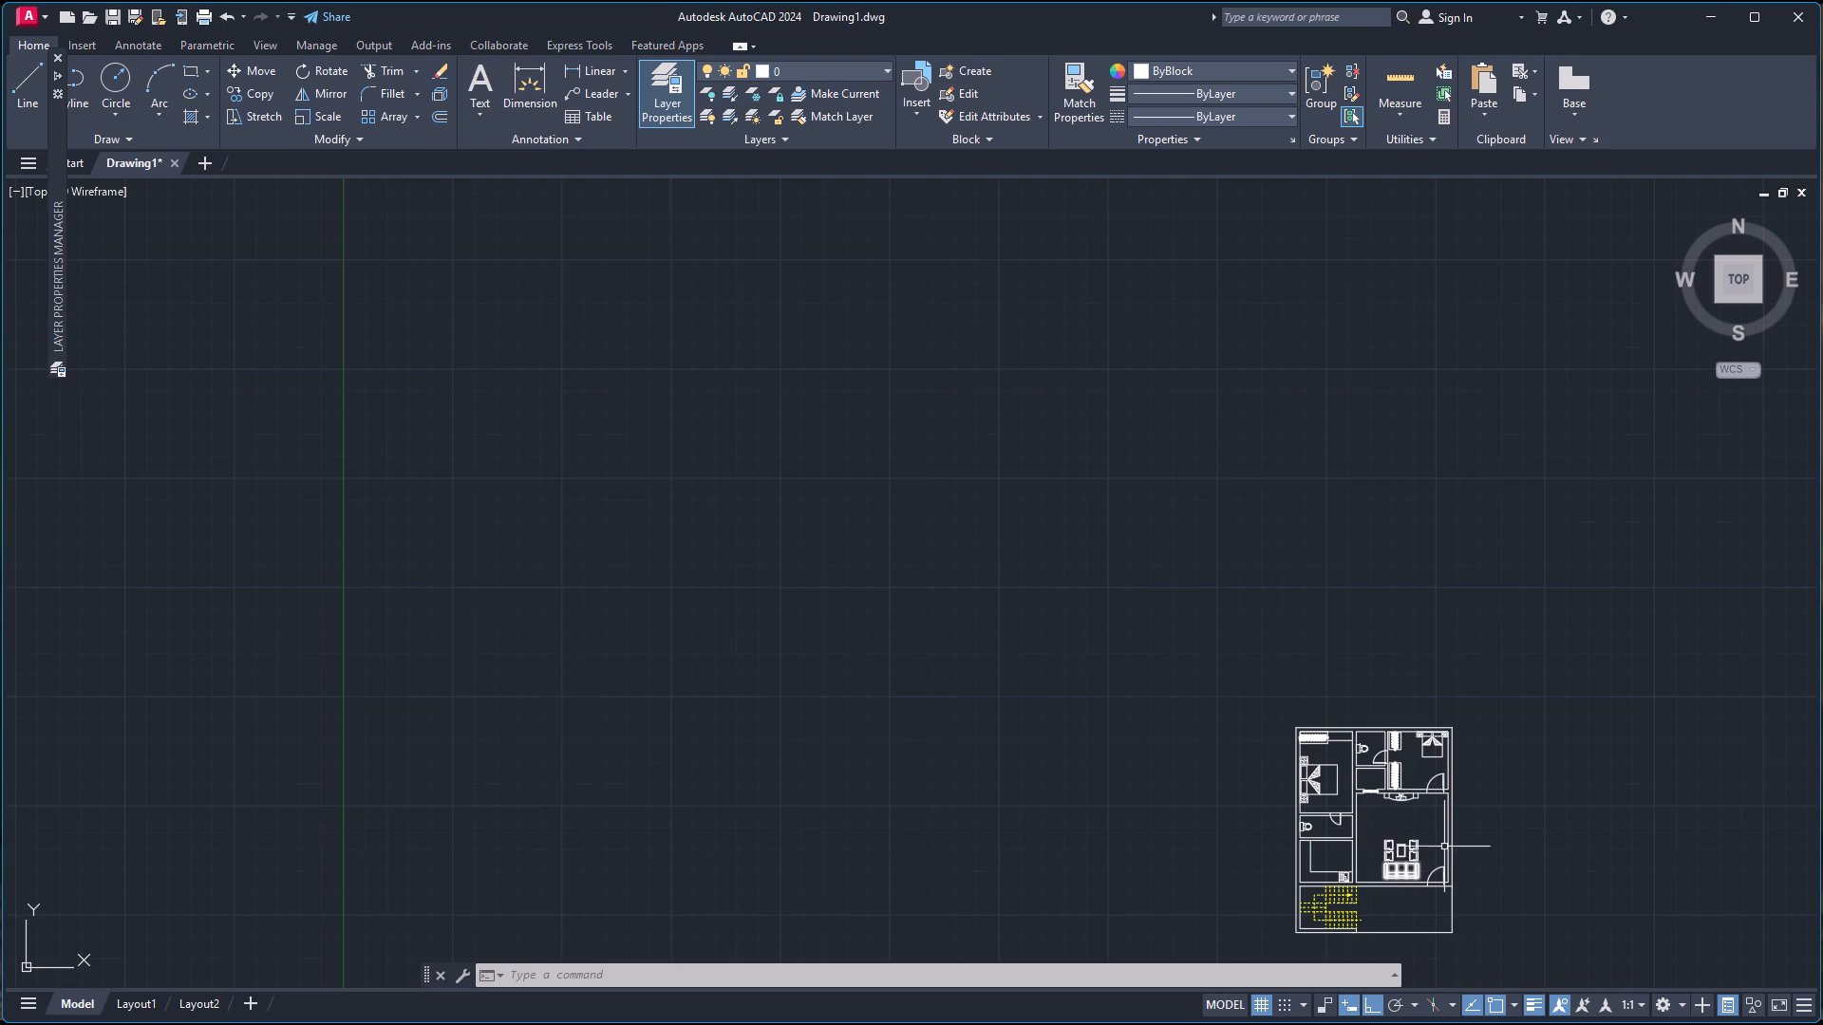
scroll(1483, 987, down, 2)
scroll(1492, 998, up, 1)
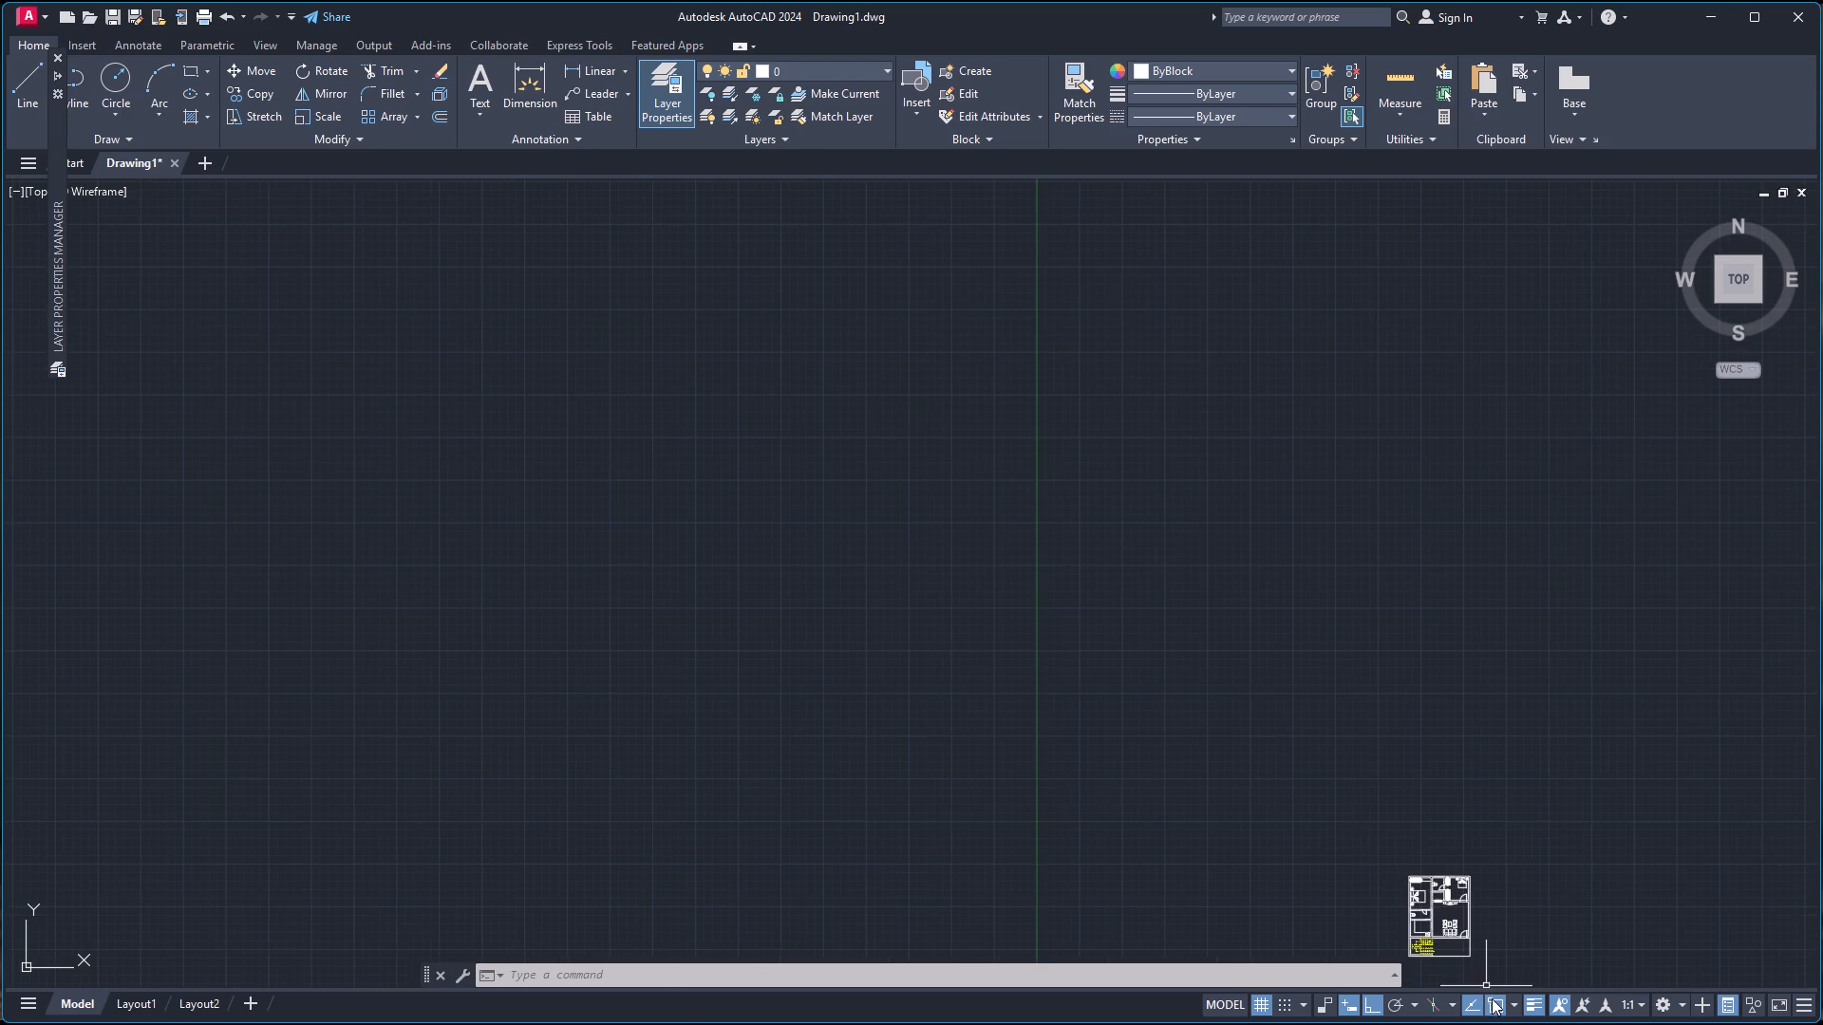
scroll(1492, 998, up, 4)
scroll(1416, 954, up, 4)
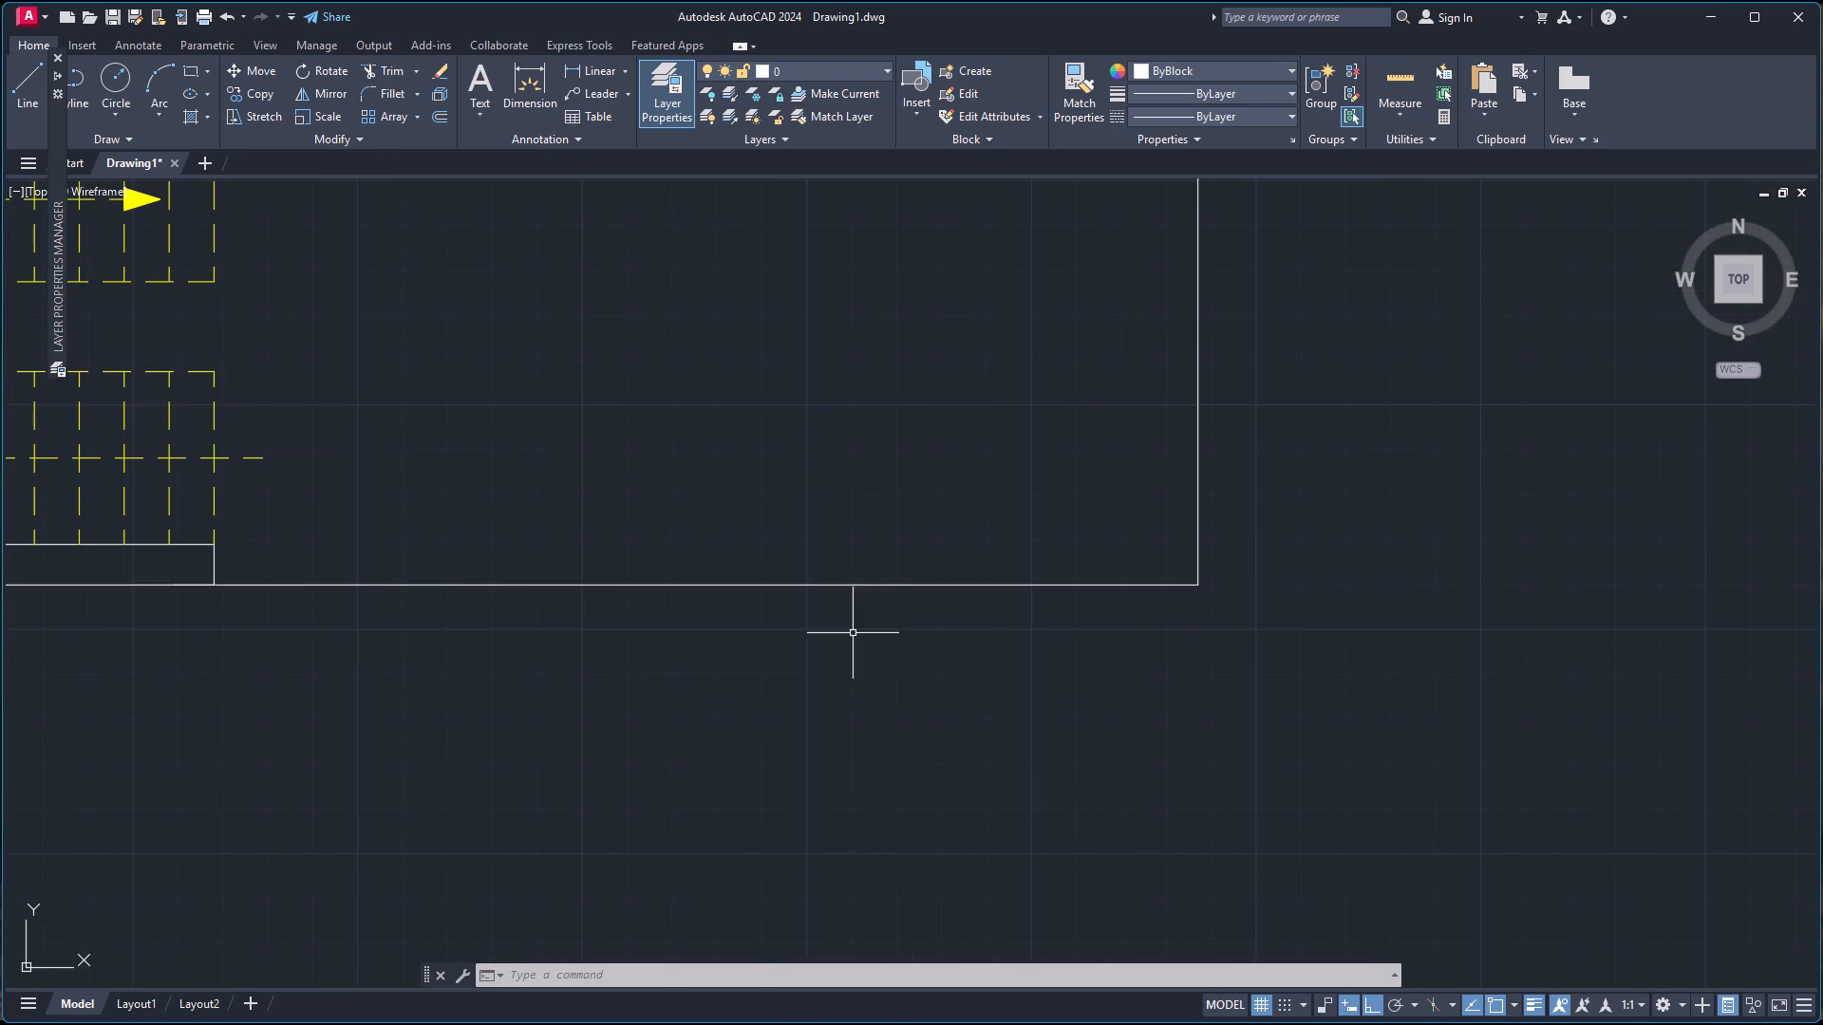
click(893, 584)
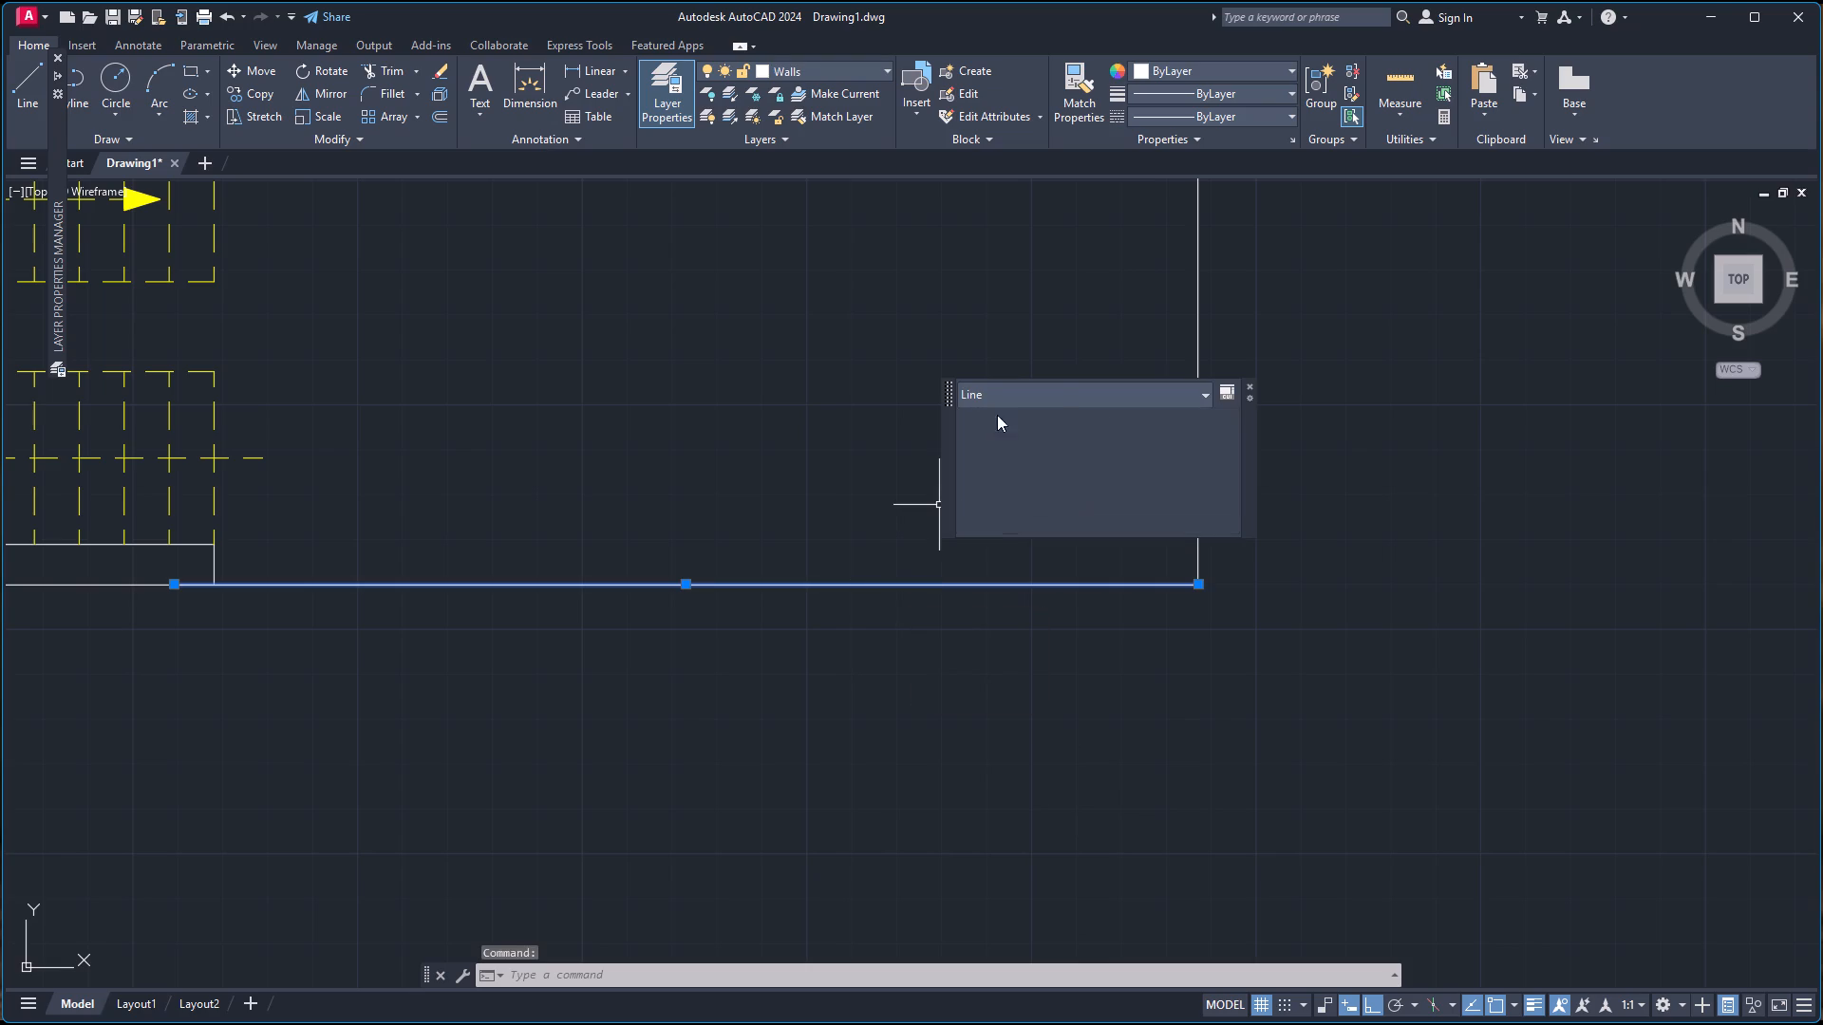
scroll(1020, 353, down, 3)
scroll(1068, 324, up, 2)
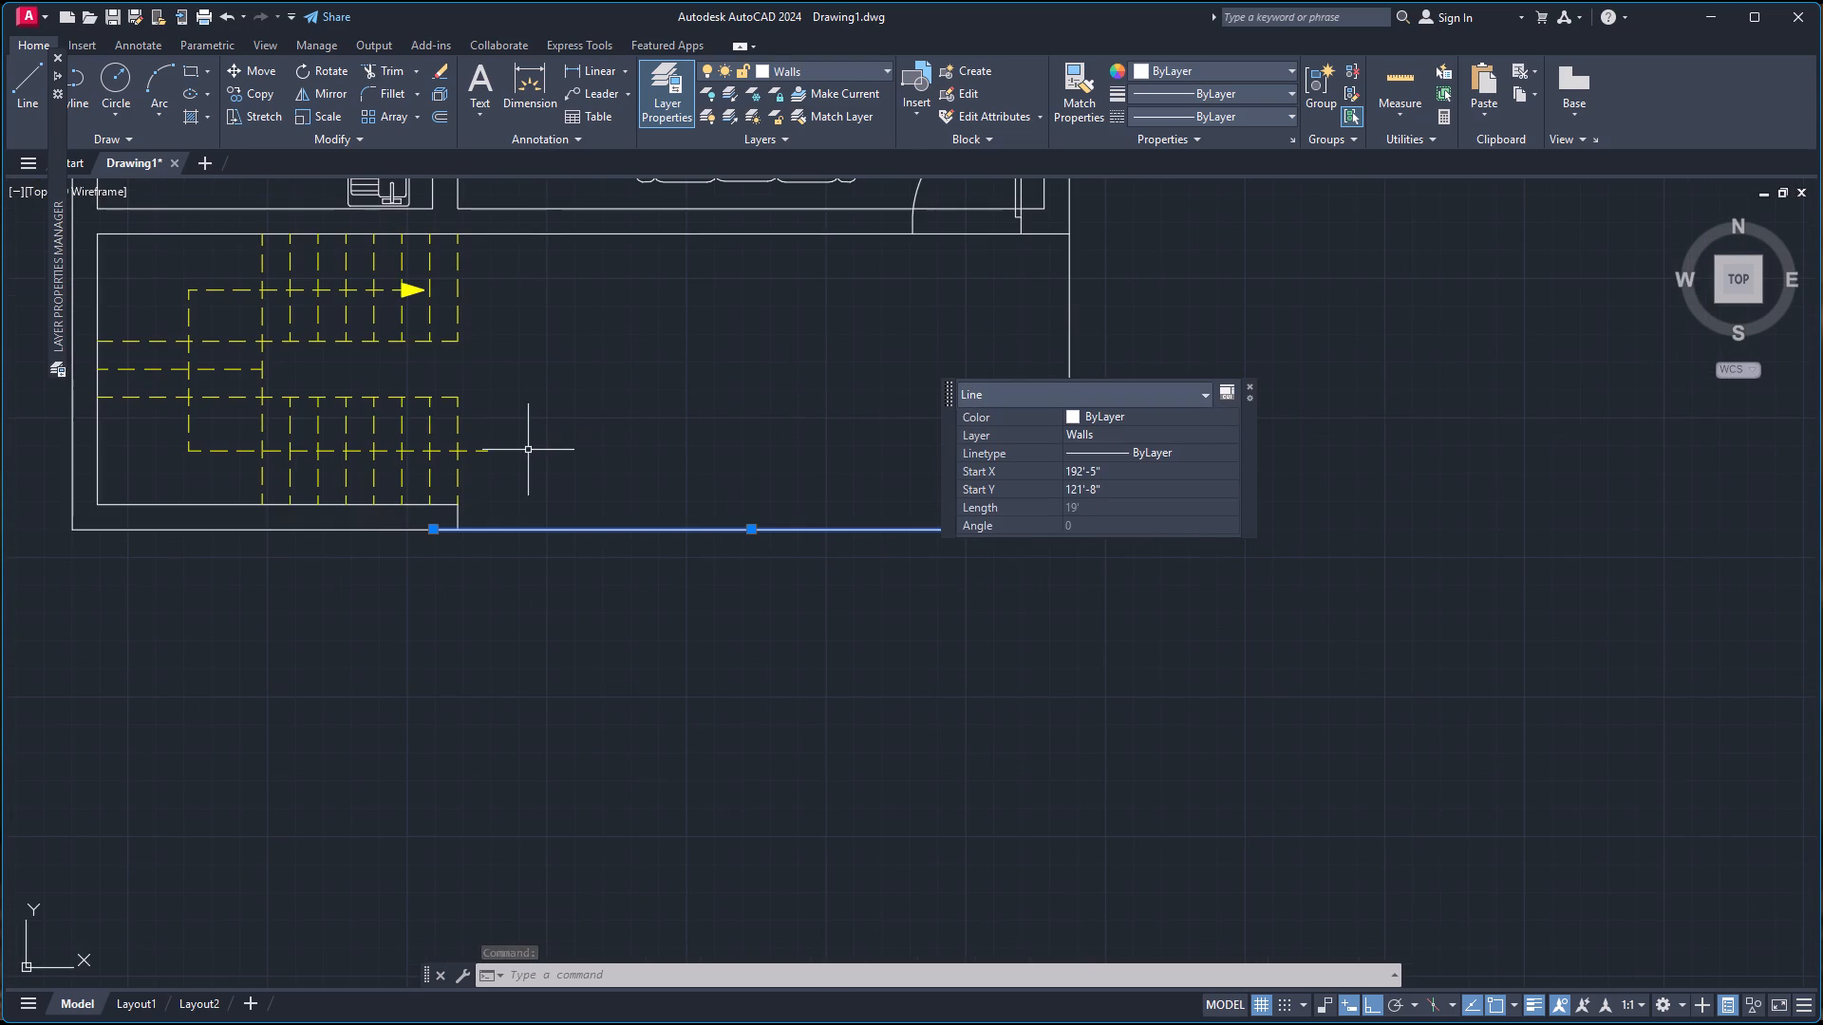
key(Escape)
scroll(462, 542, up, 3)
scroll(364, 492, up, 1)
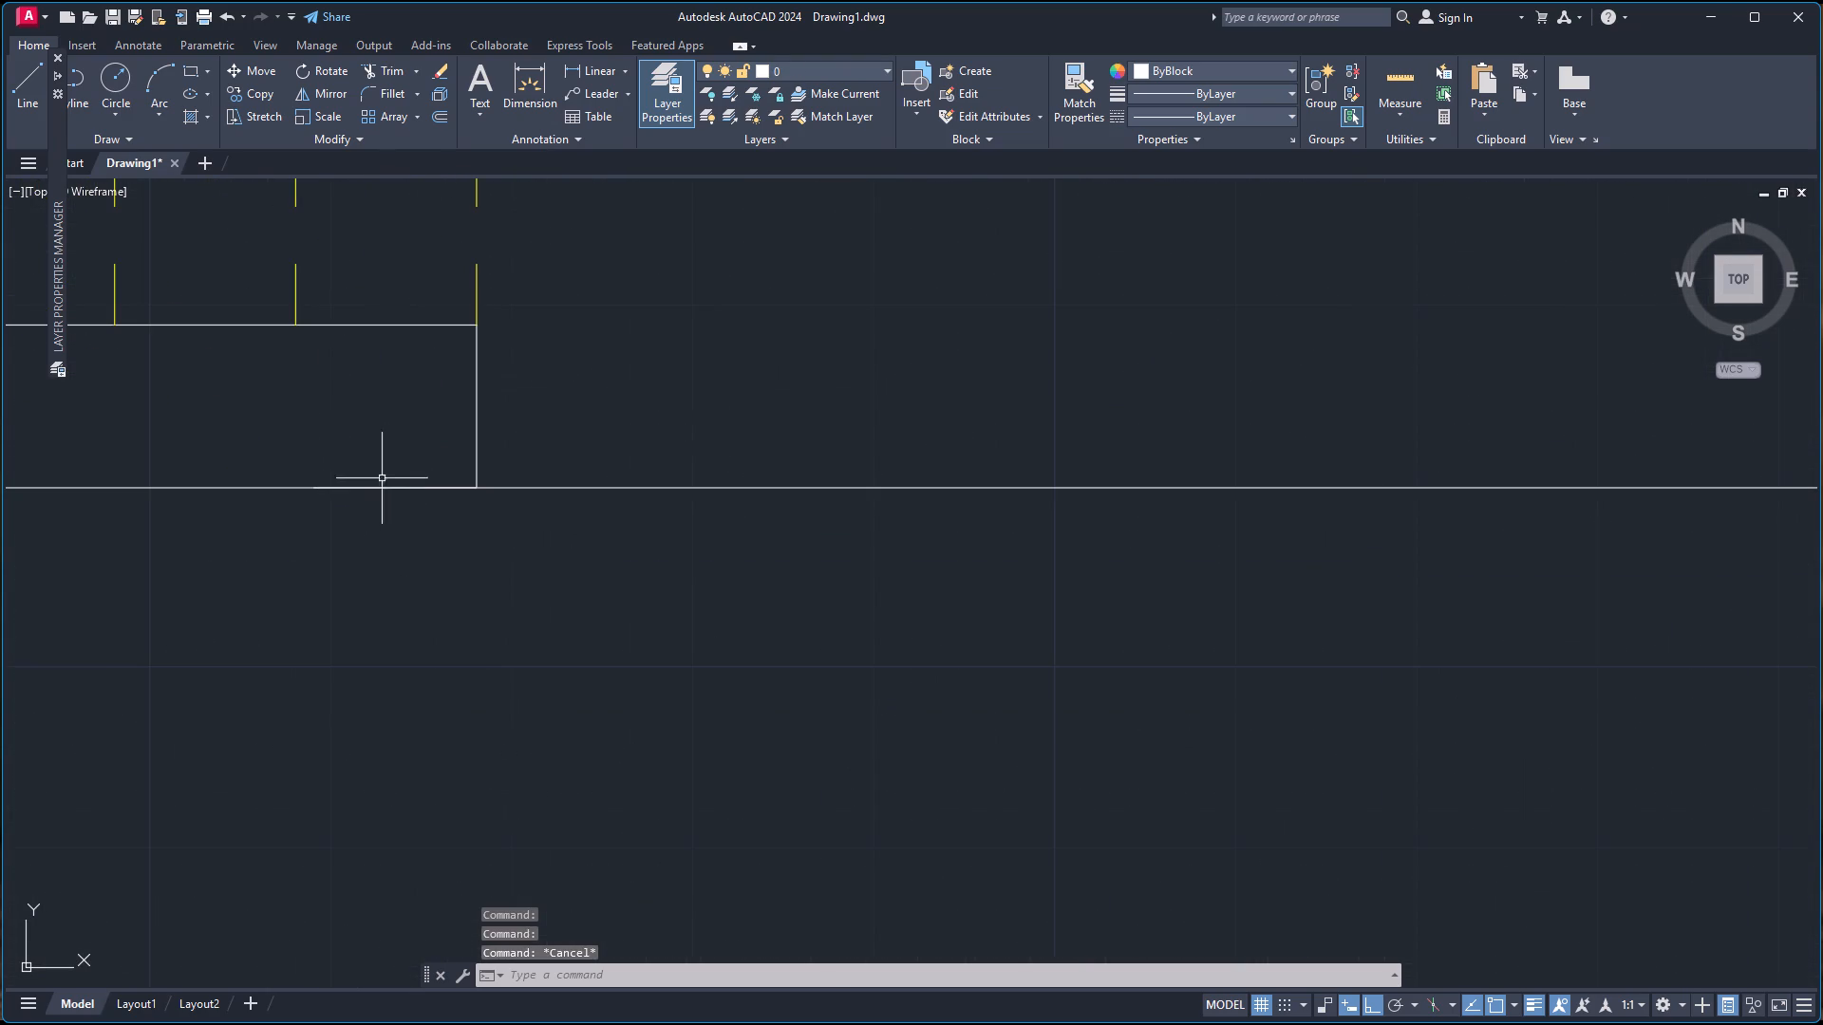
scroll(442, 482, up, 2)
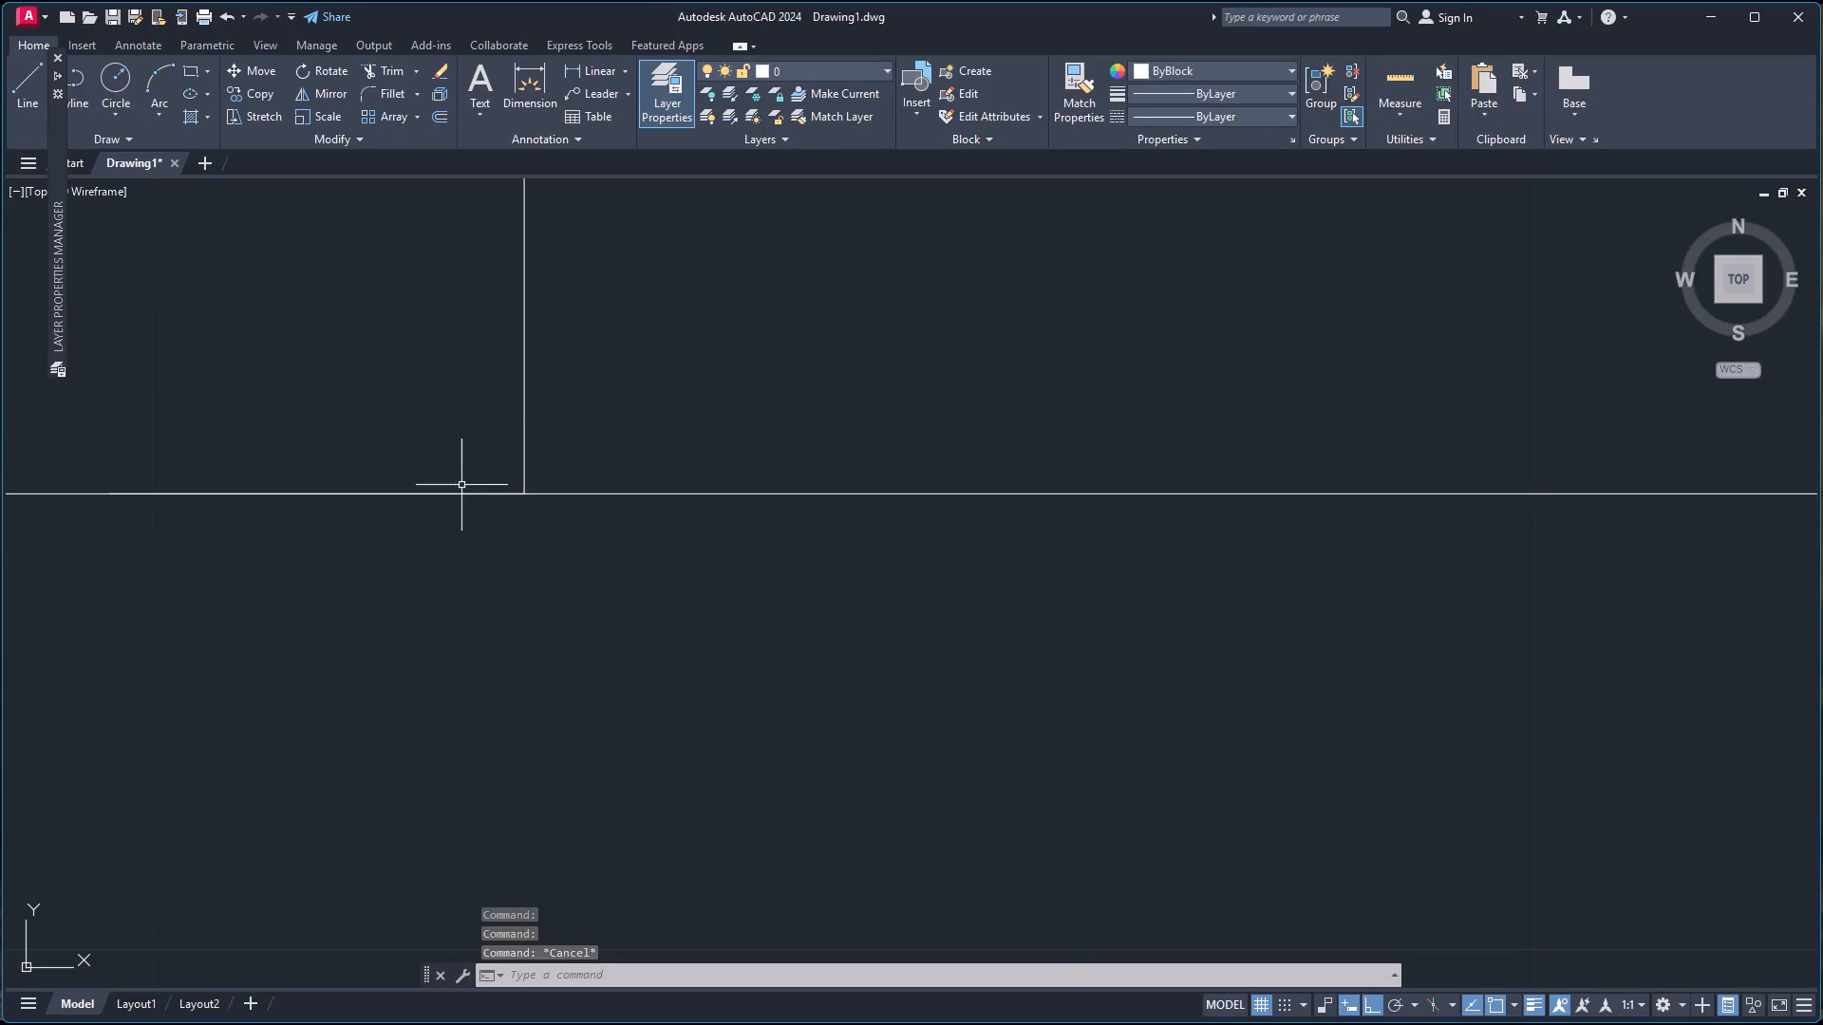
key(b)
key(r)
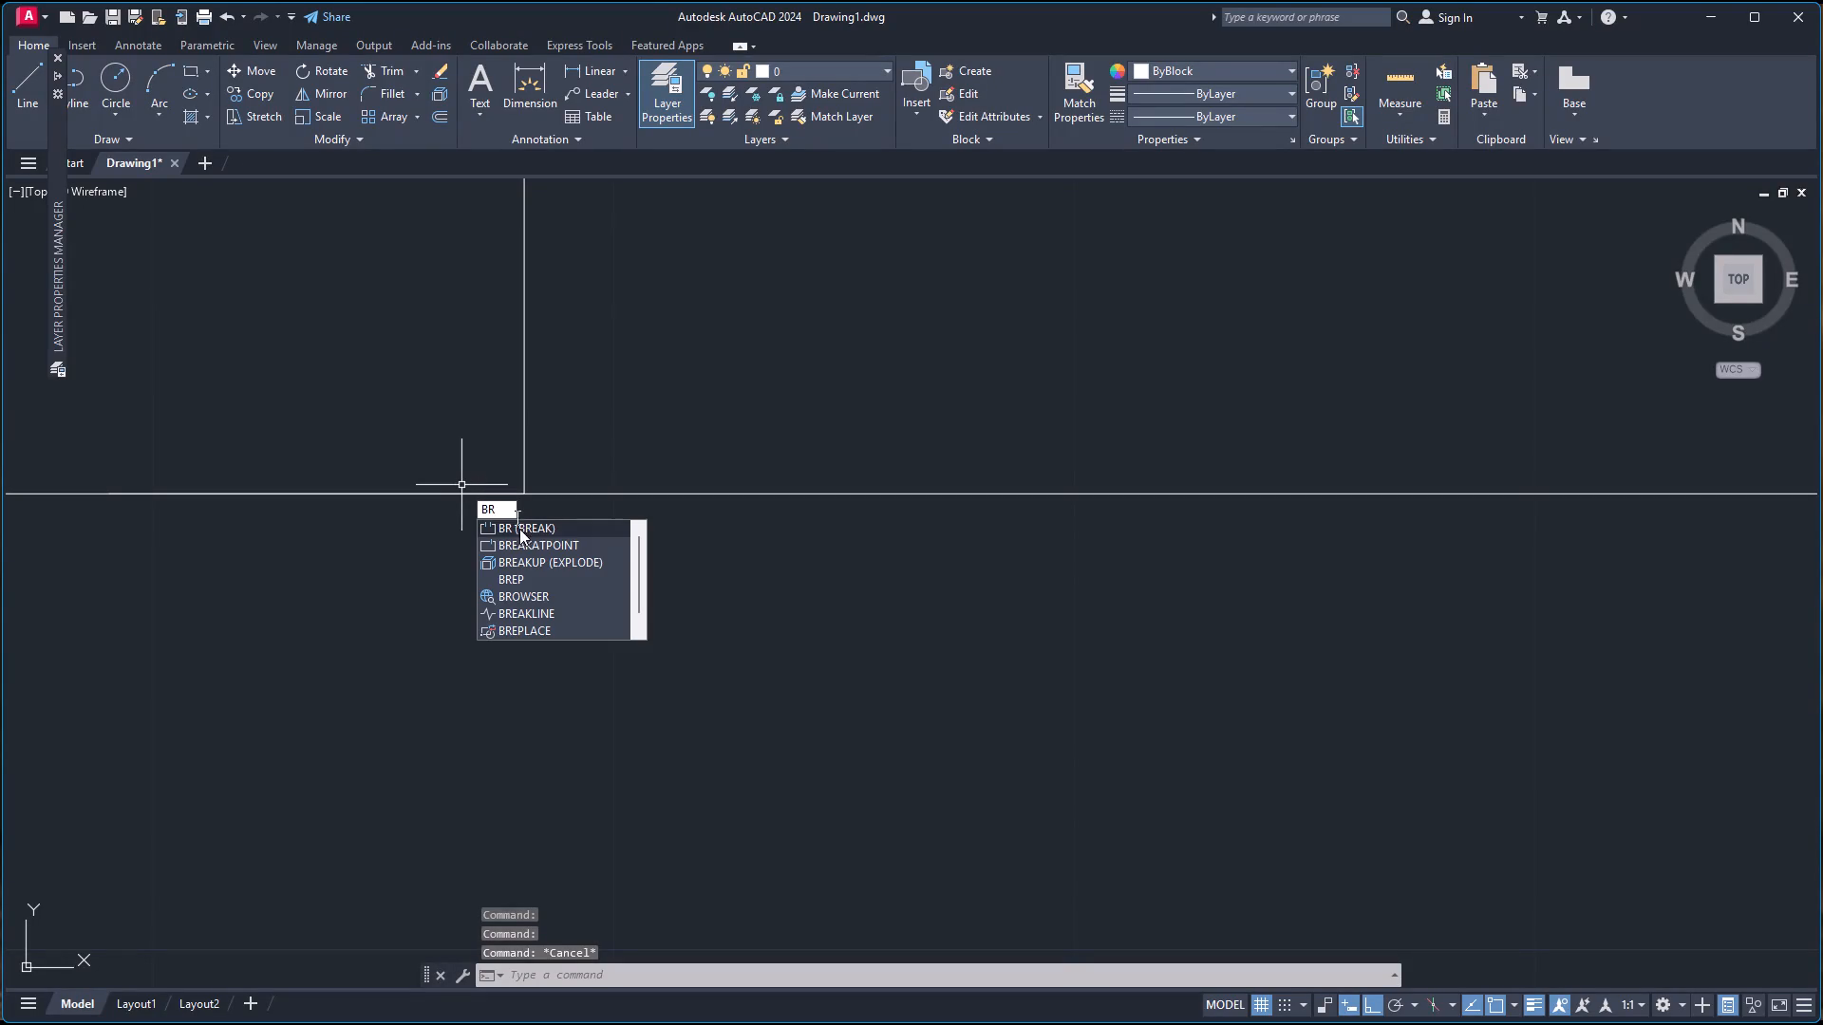
click(524, 539)
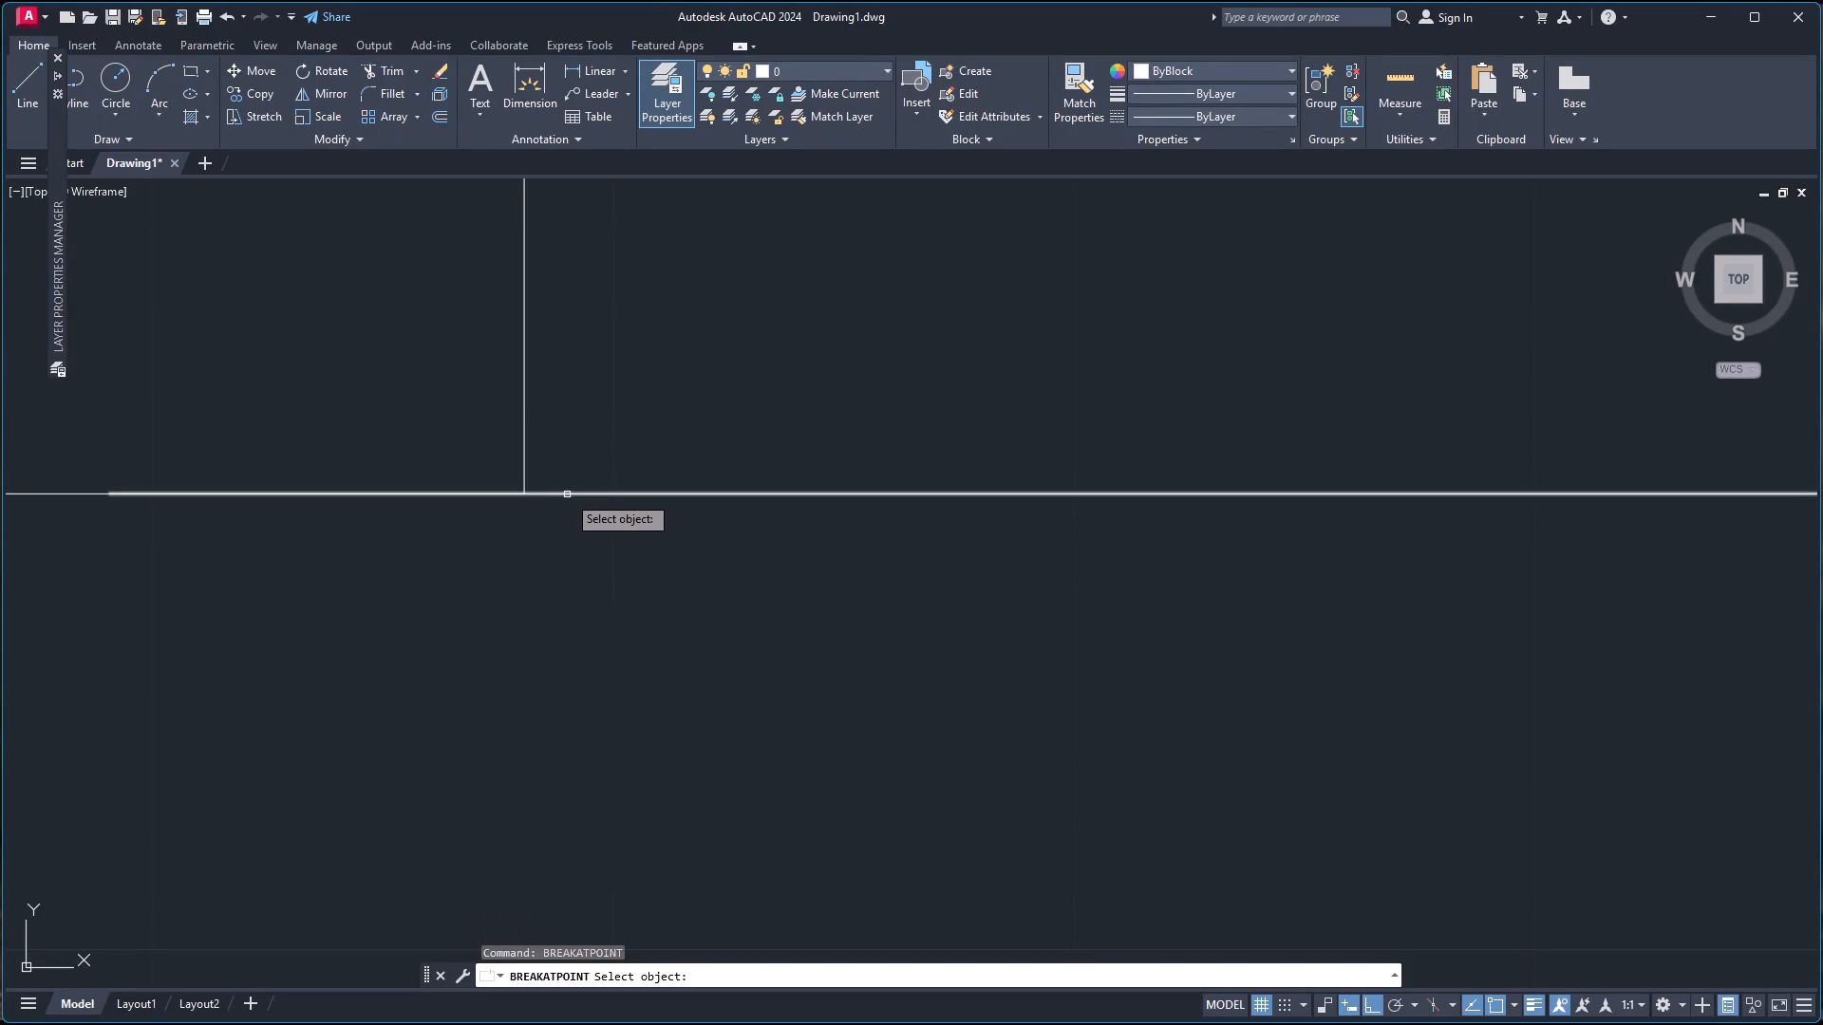
click(569, 494)
click(523, 490)
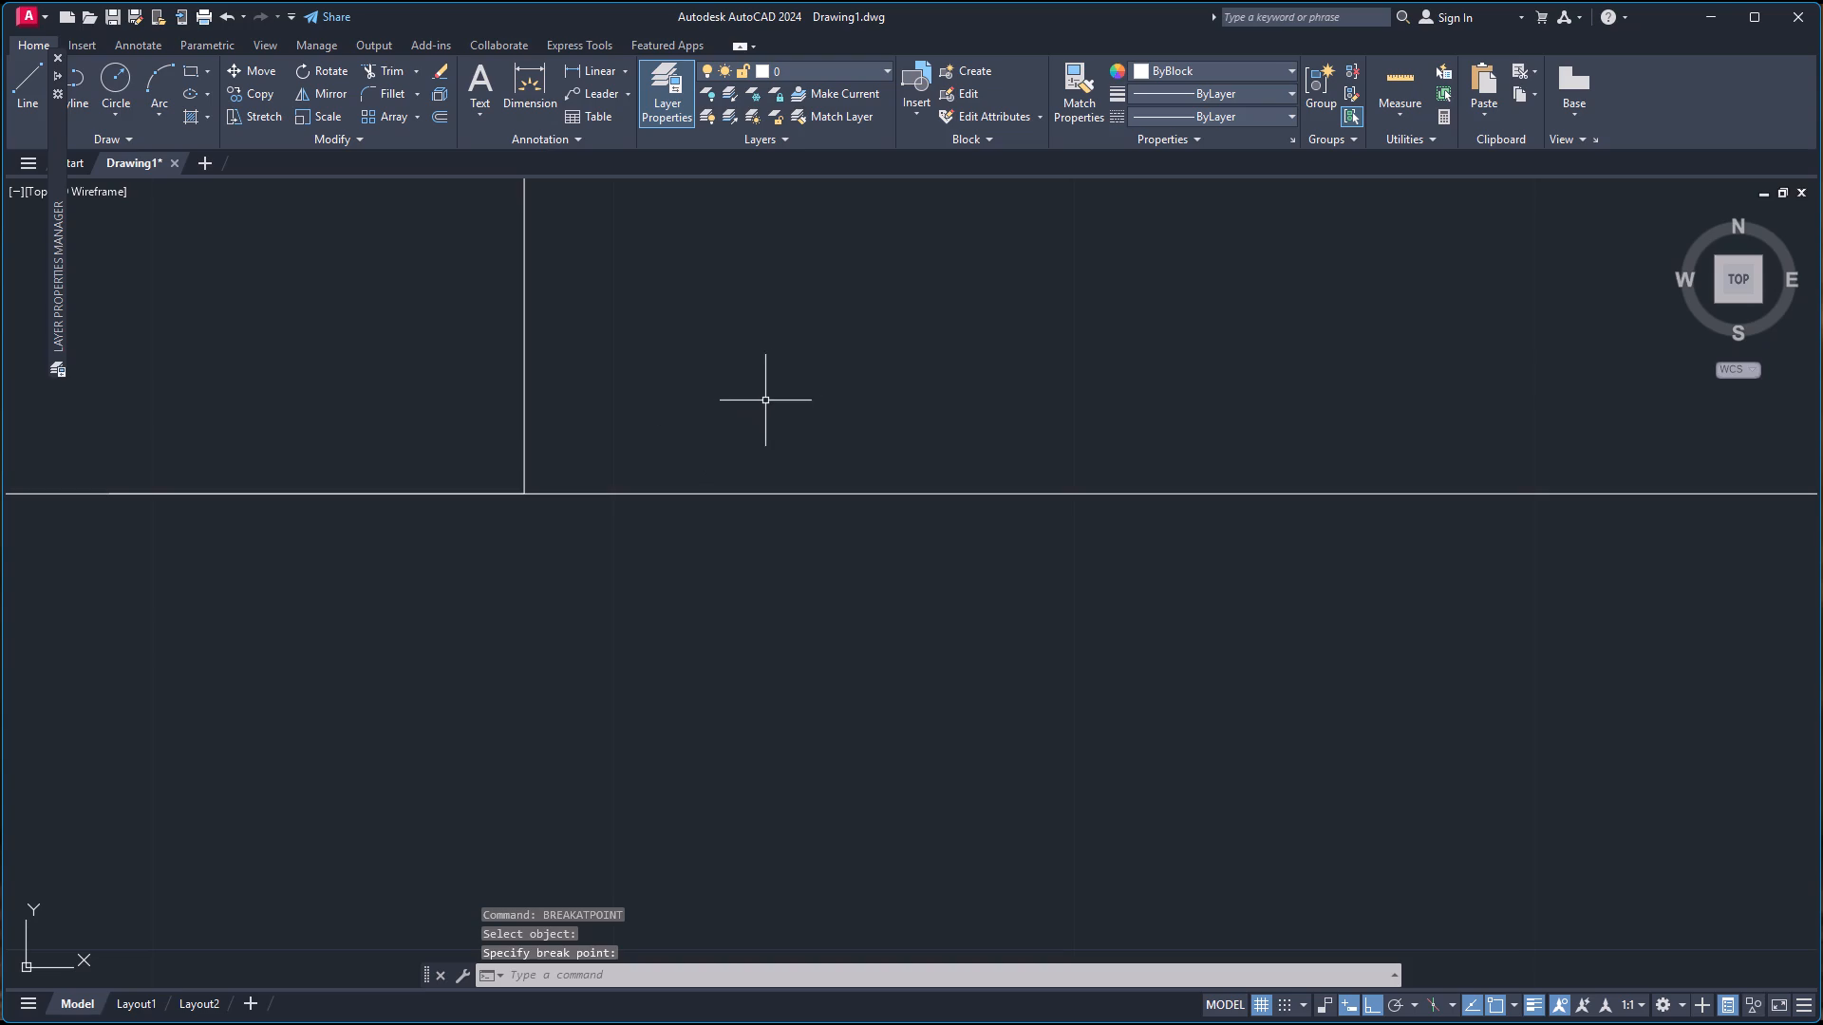
Break the east exterior wall line at its corner with the wall line between the living room and the staircase area.
key(b)
key(r)
click(836, 462)
scroll(1107, 400, down, 5)
scroll(1442, 384, down, 3)
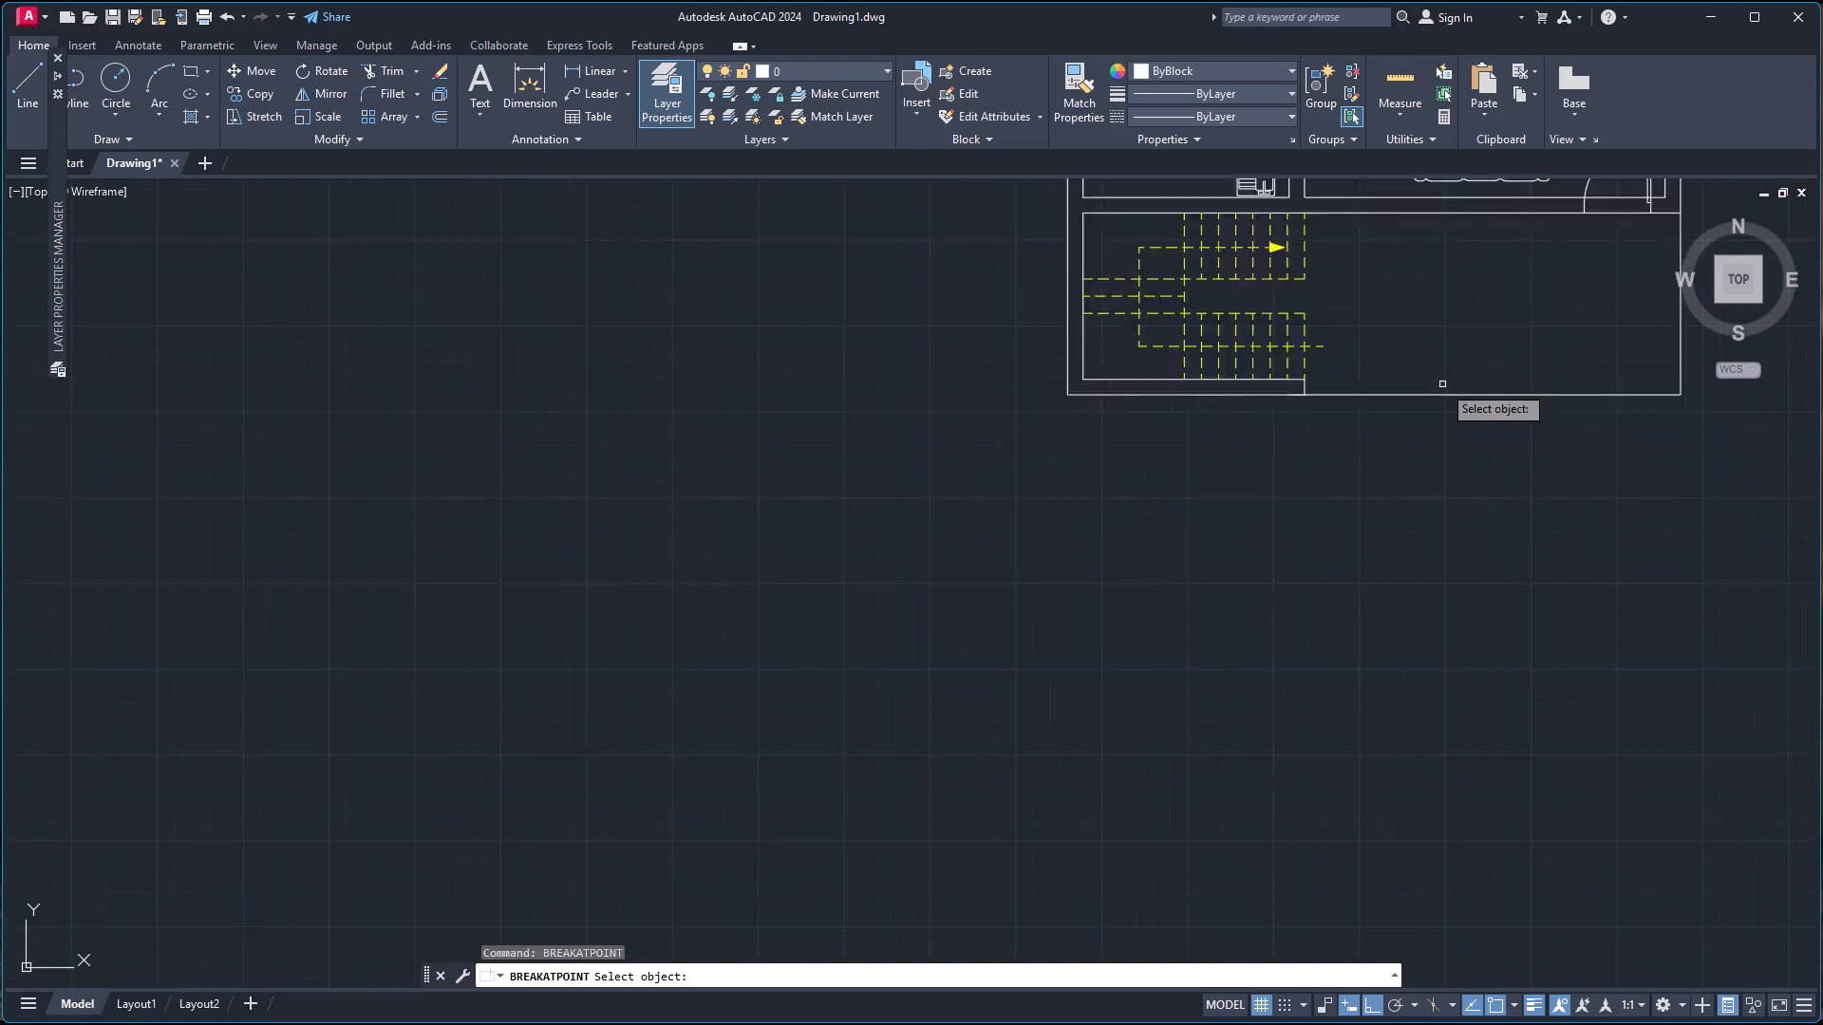
scroll(1442, 384, down, 1)
scroll(1538, 329, up, 3)
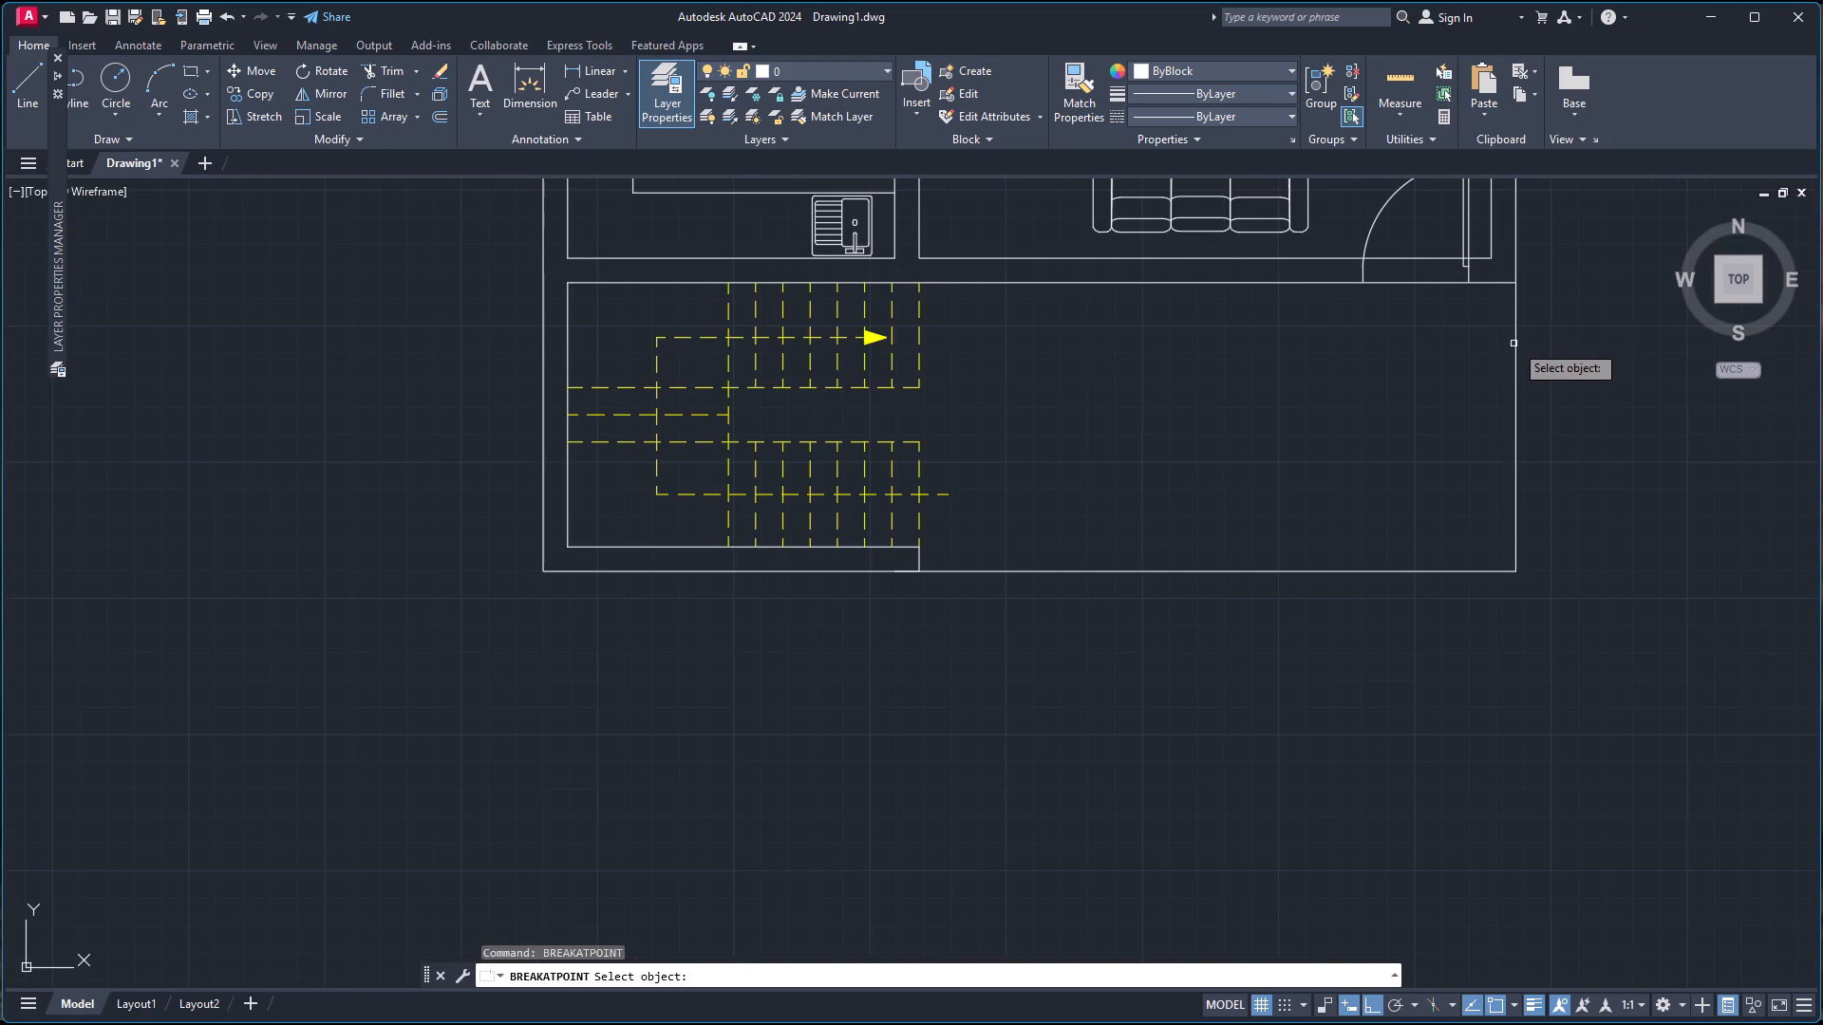
click(1516, 344)
scroll(1515, 295, up, 3)
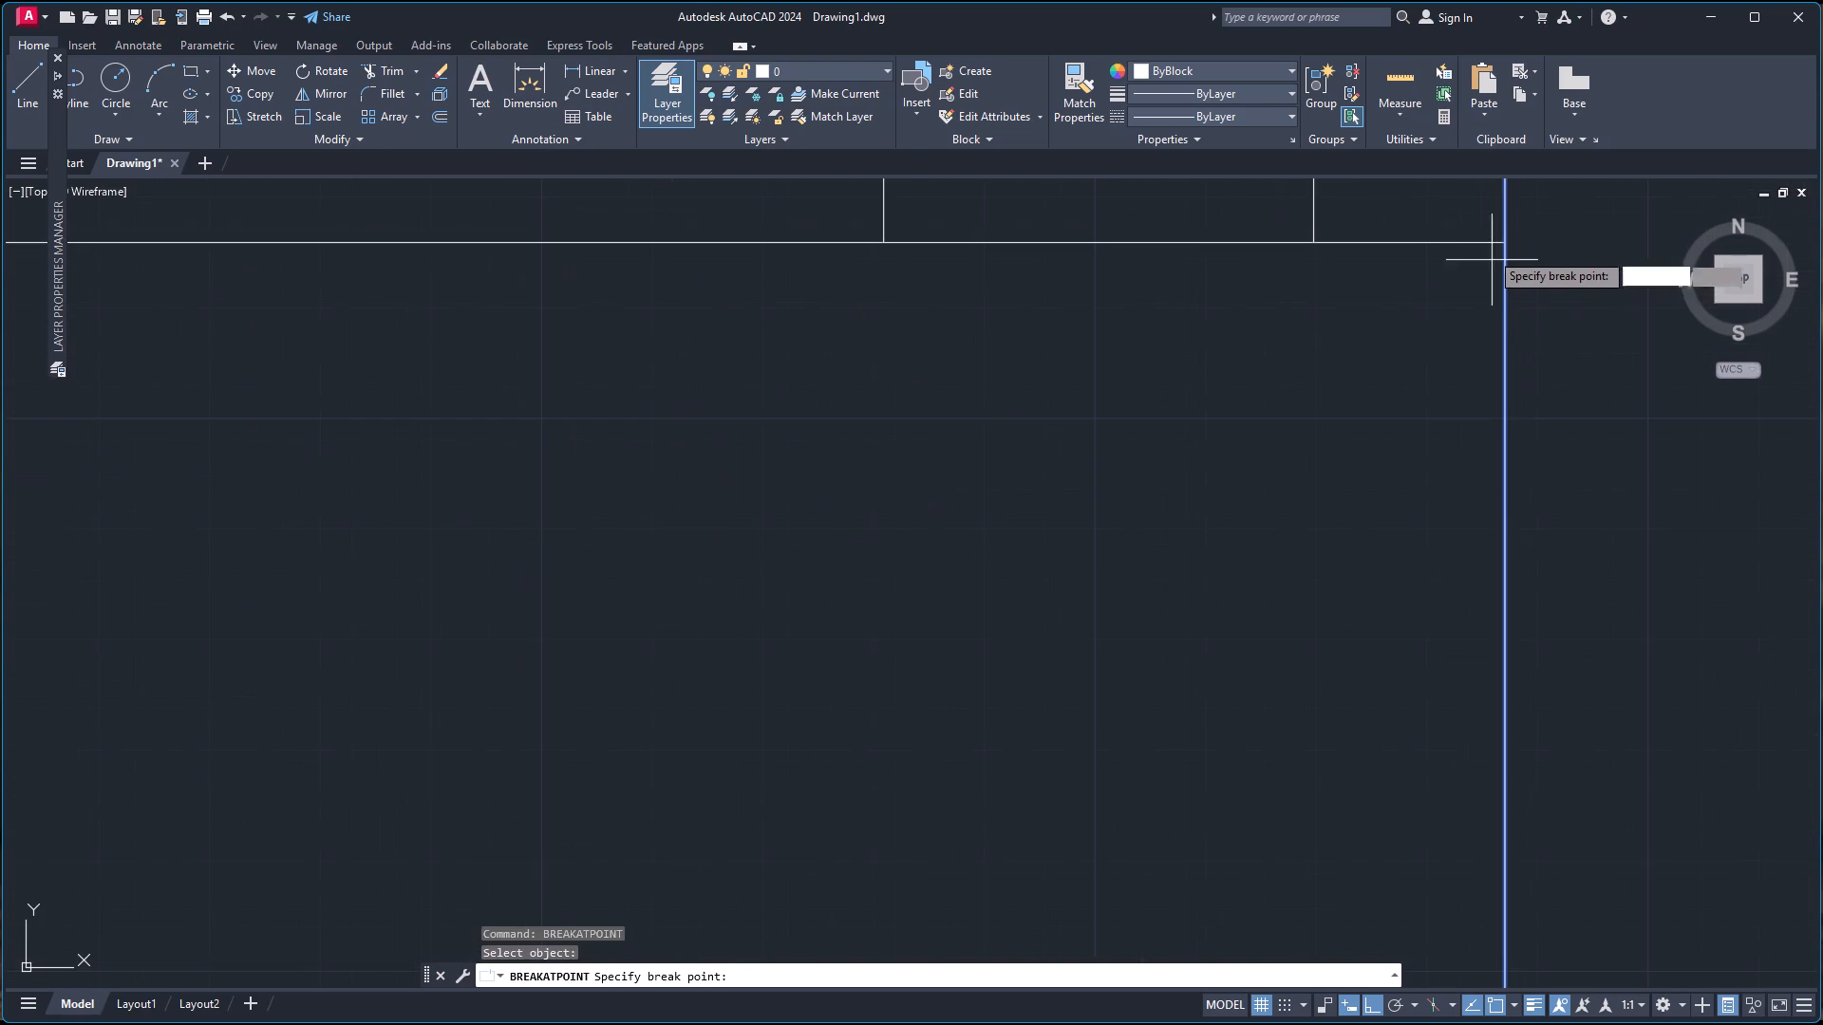
click(1502, 239)
Delete the short leftover segment on the south exterior line, just west of the break below the staircase.
scroll(1390, 351, down, 2)
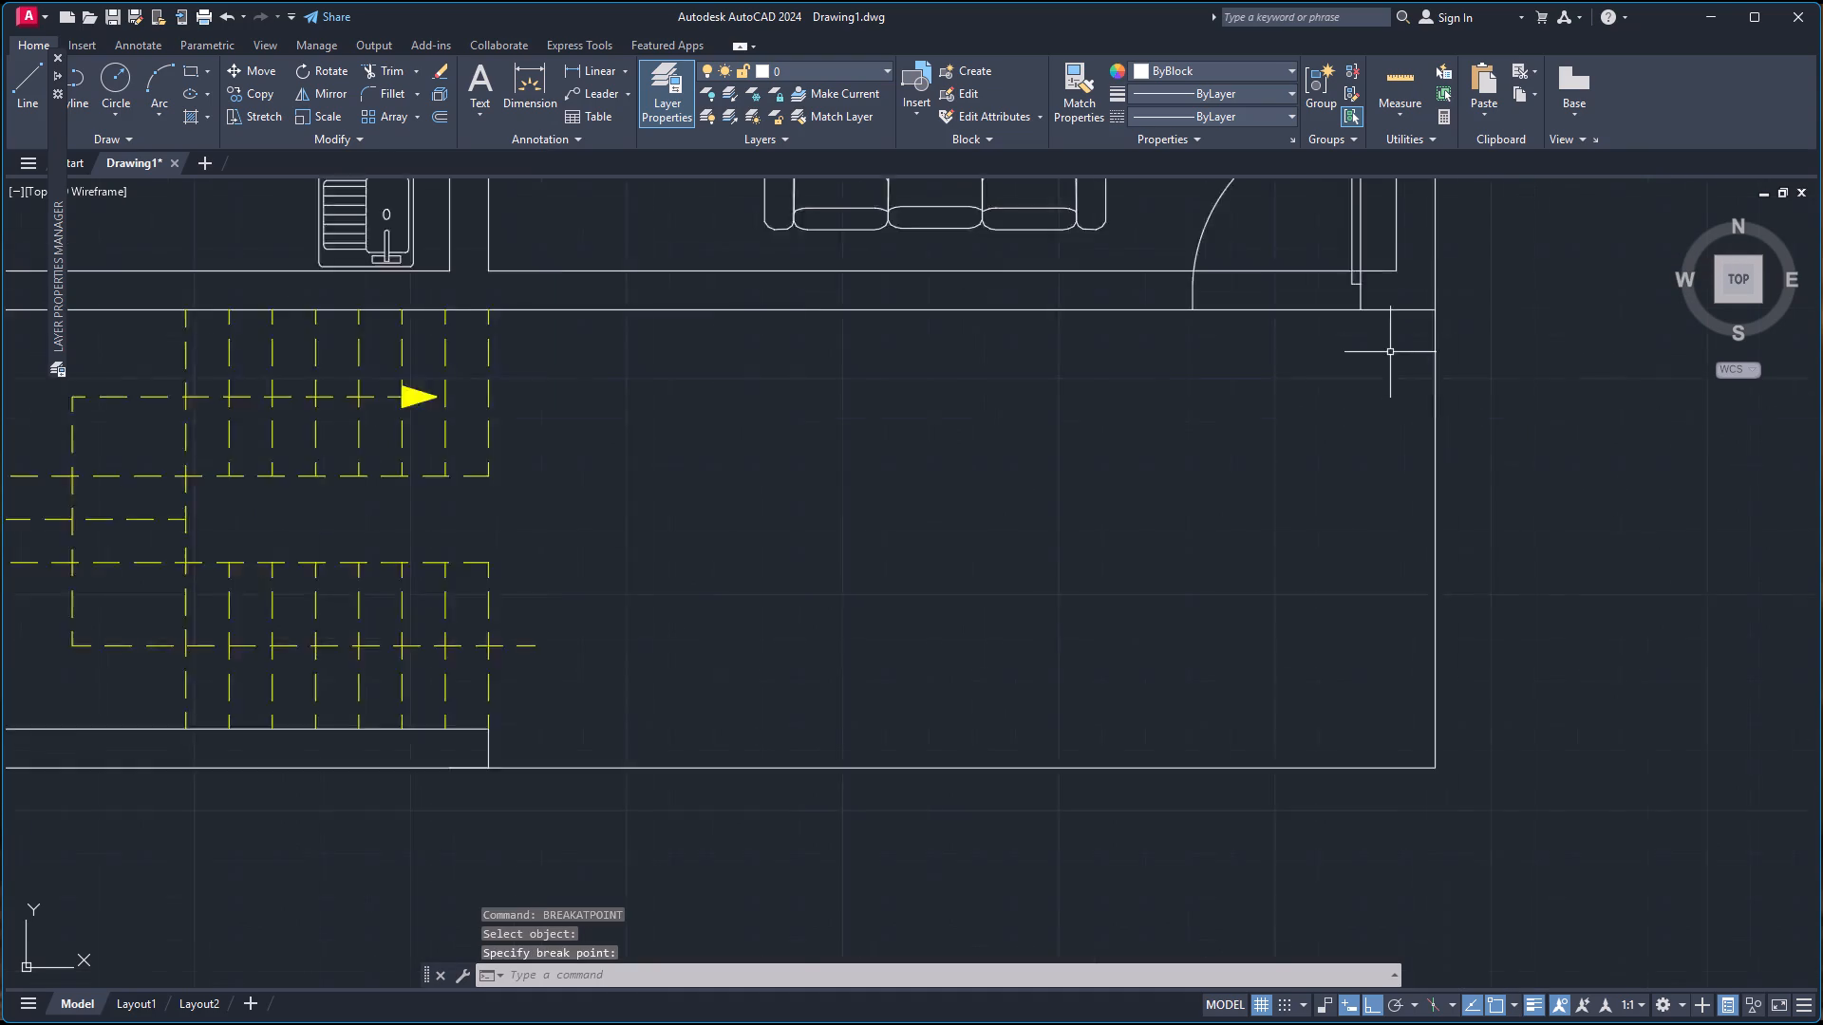
scroll(1390, 355, down, 2)
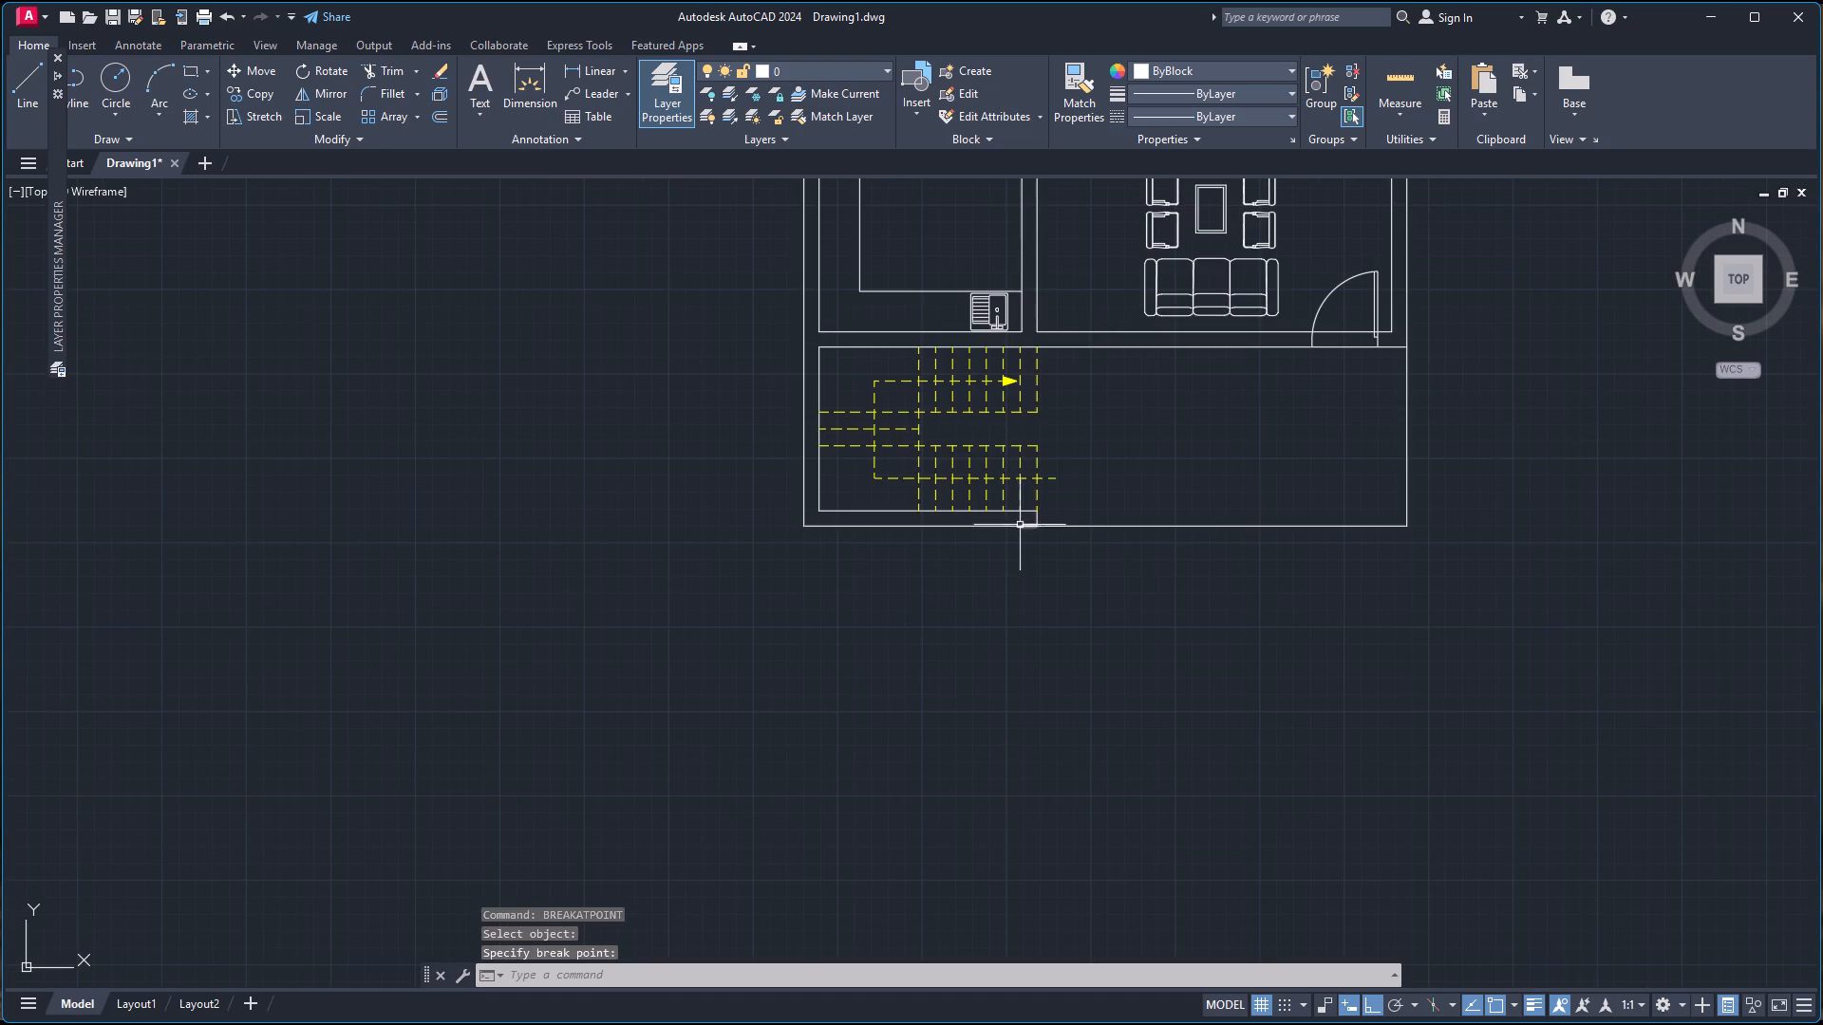
scroll(1029, 529, up, 4)
click(1036, 512)
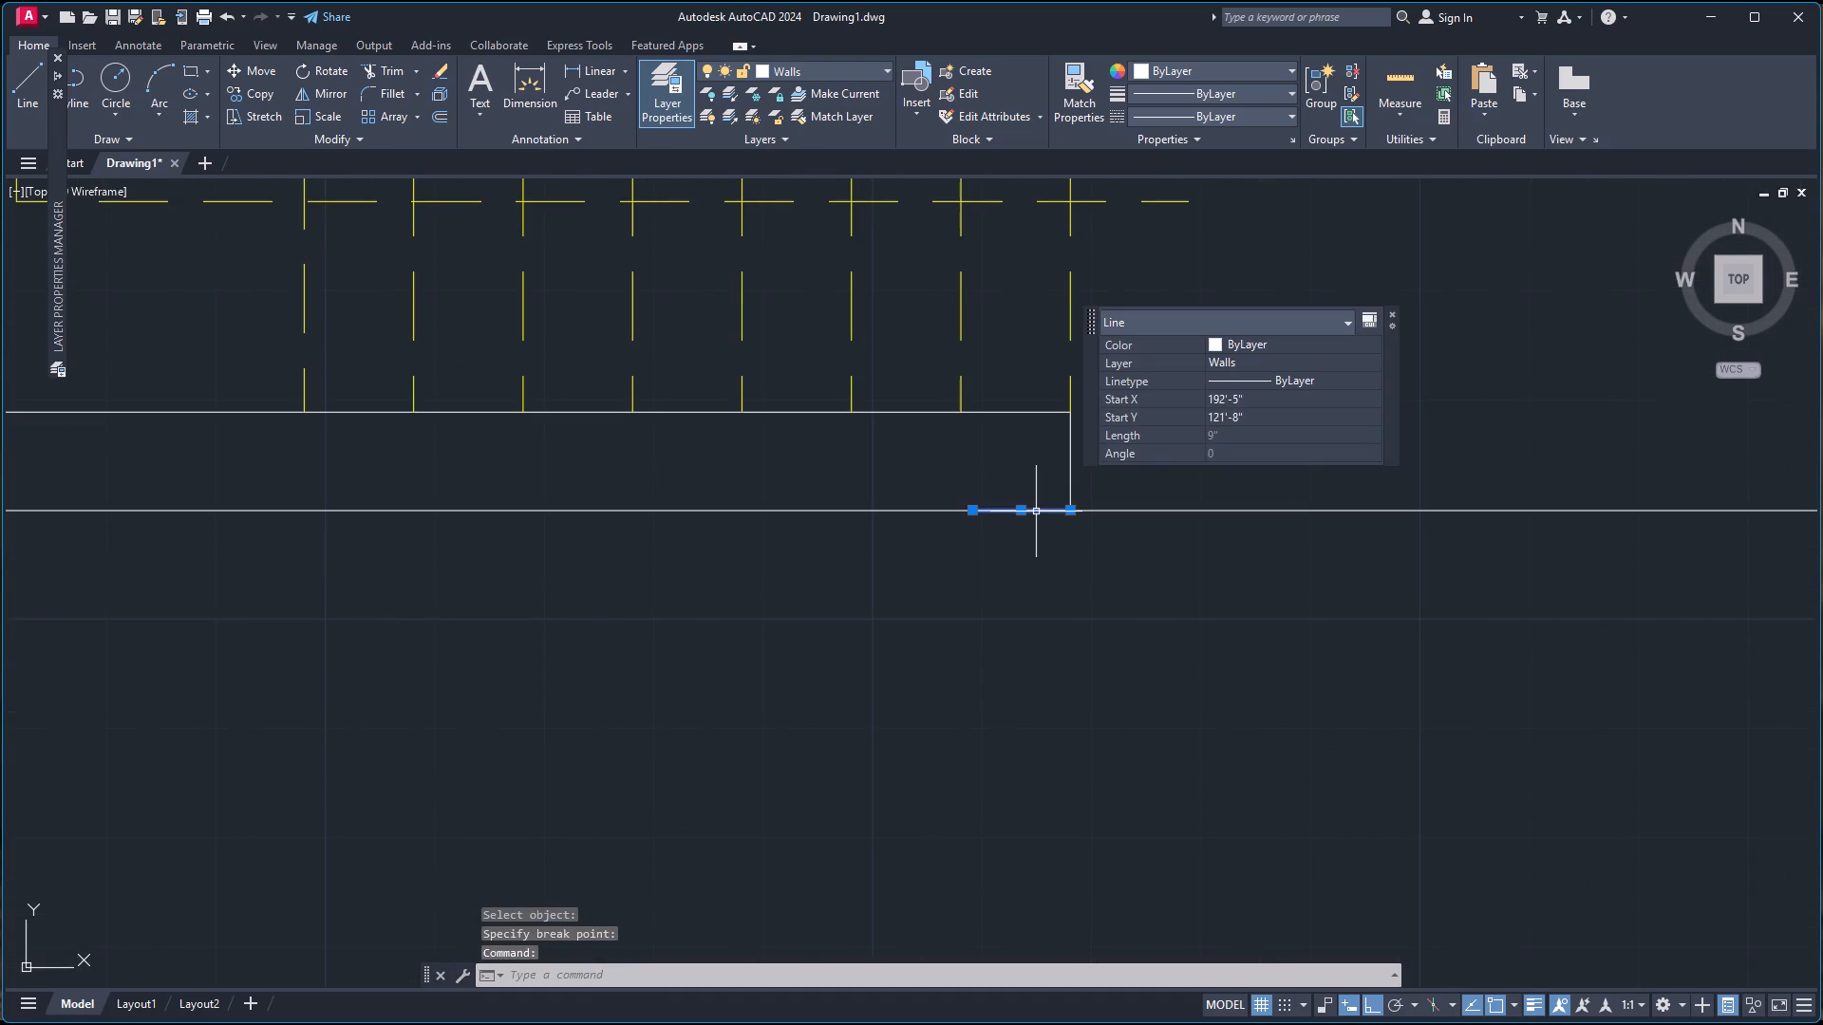
key(Delete)
Change the linetype of the south and east exterior lines around the open area east of the staircase to HIDDEN.
scroll(1199, 507, down, 3)
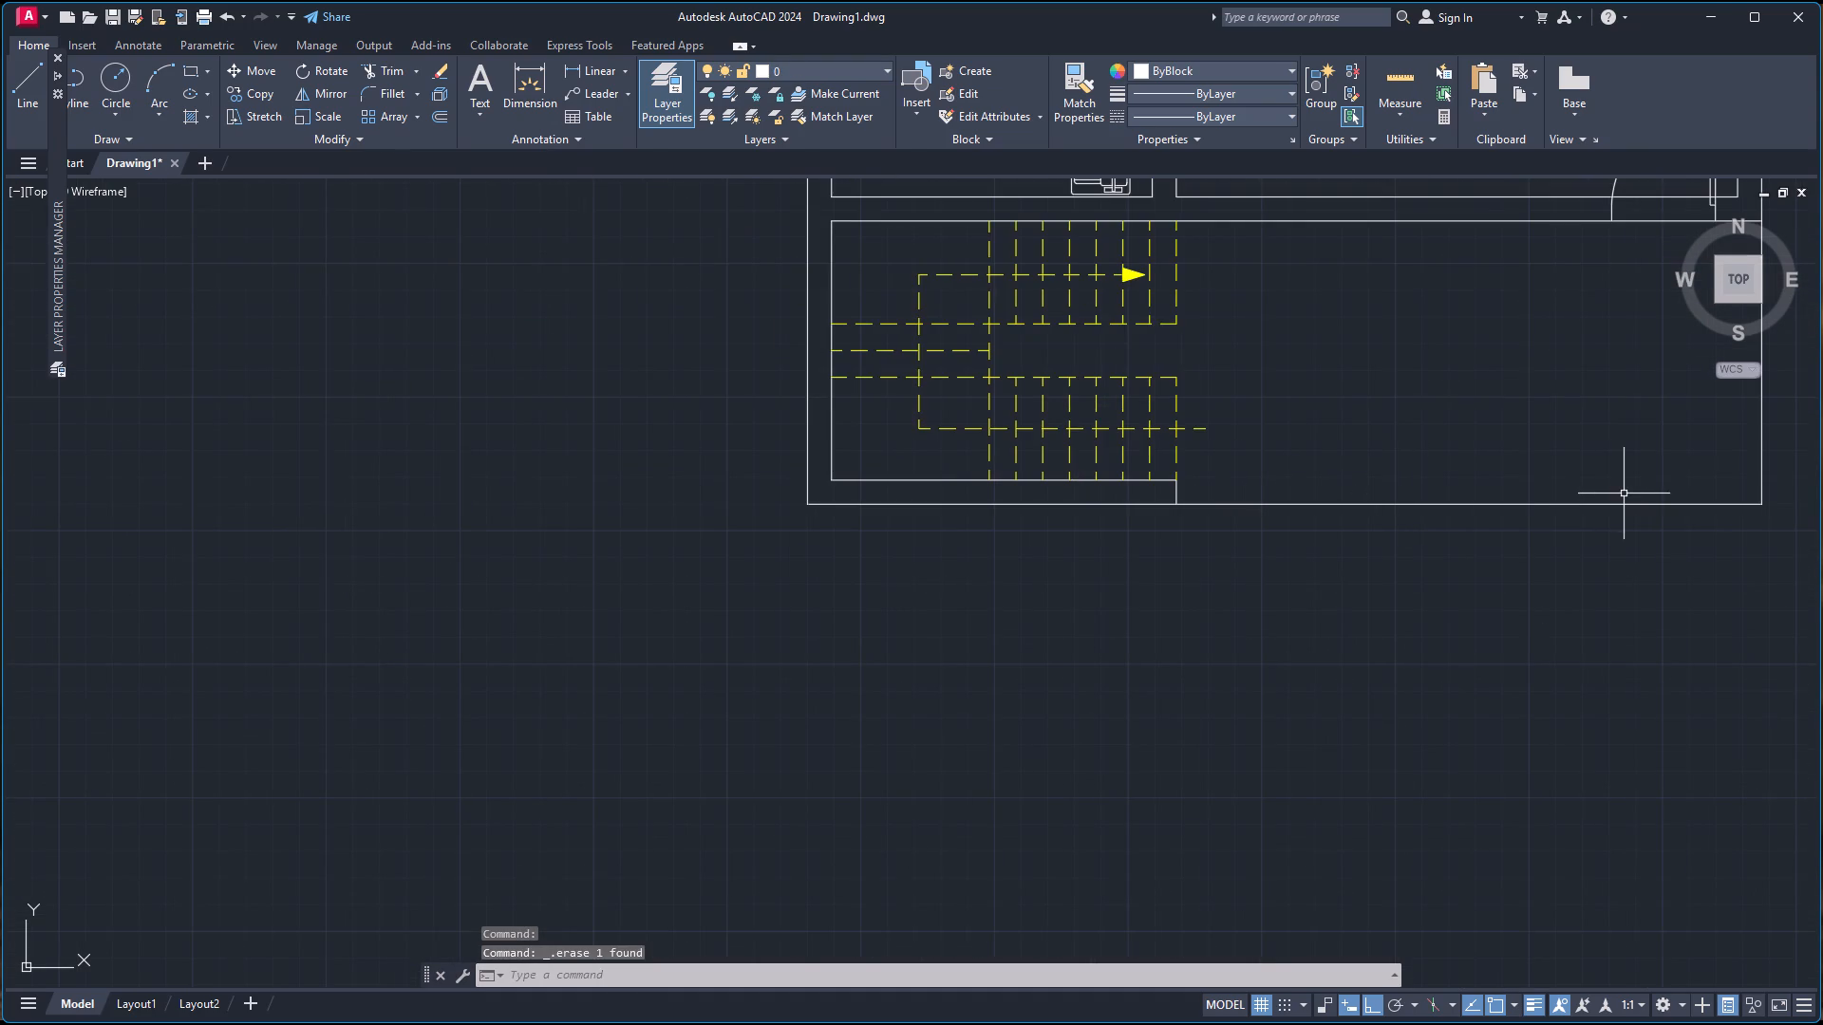
scroll(1628, 492, down, 2)
scroll(1669, 469, up, 2)
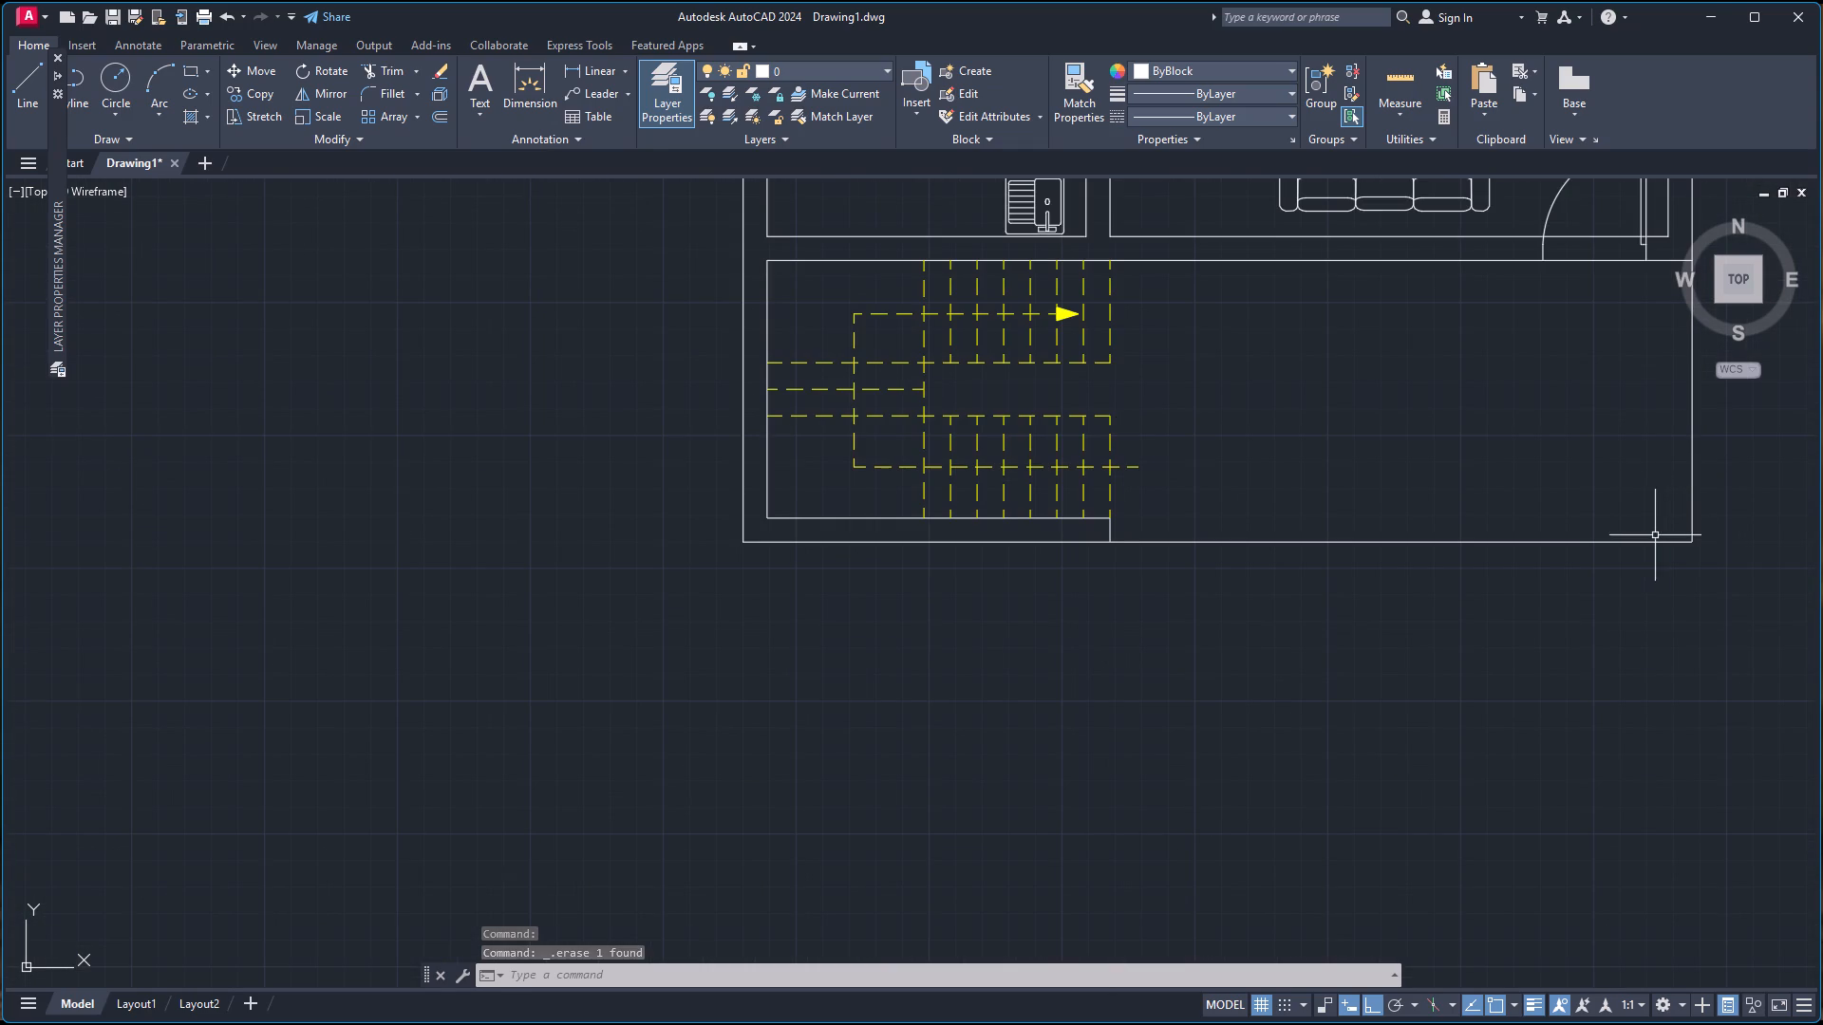
click(1644, 542)
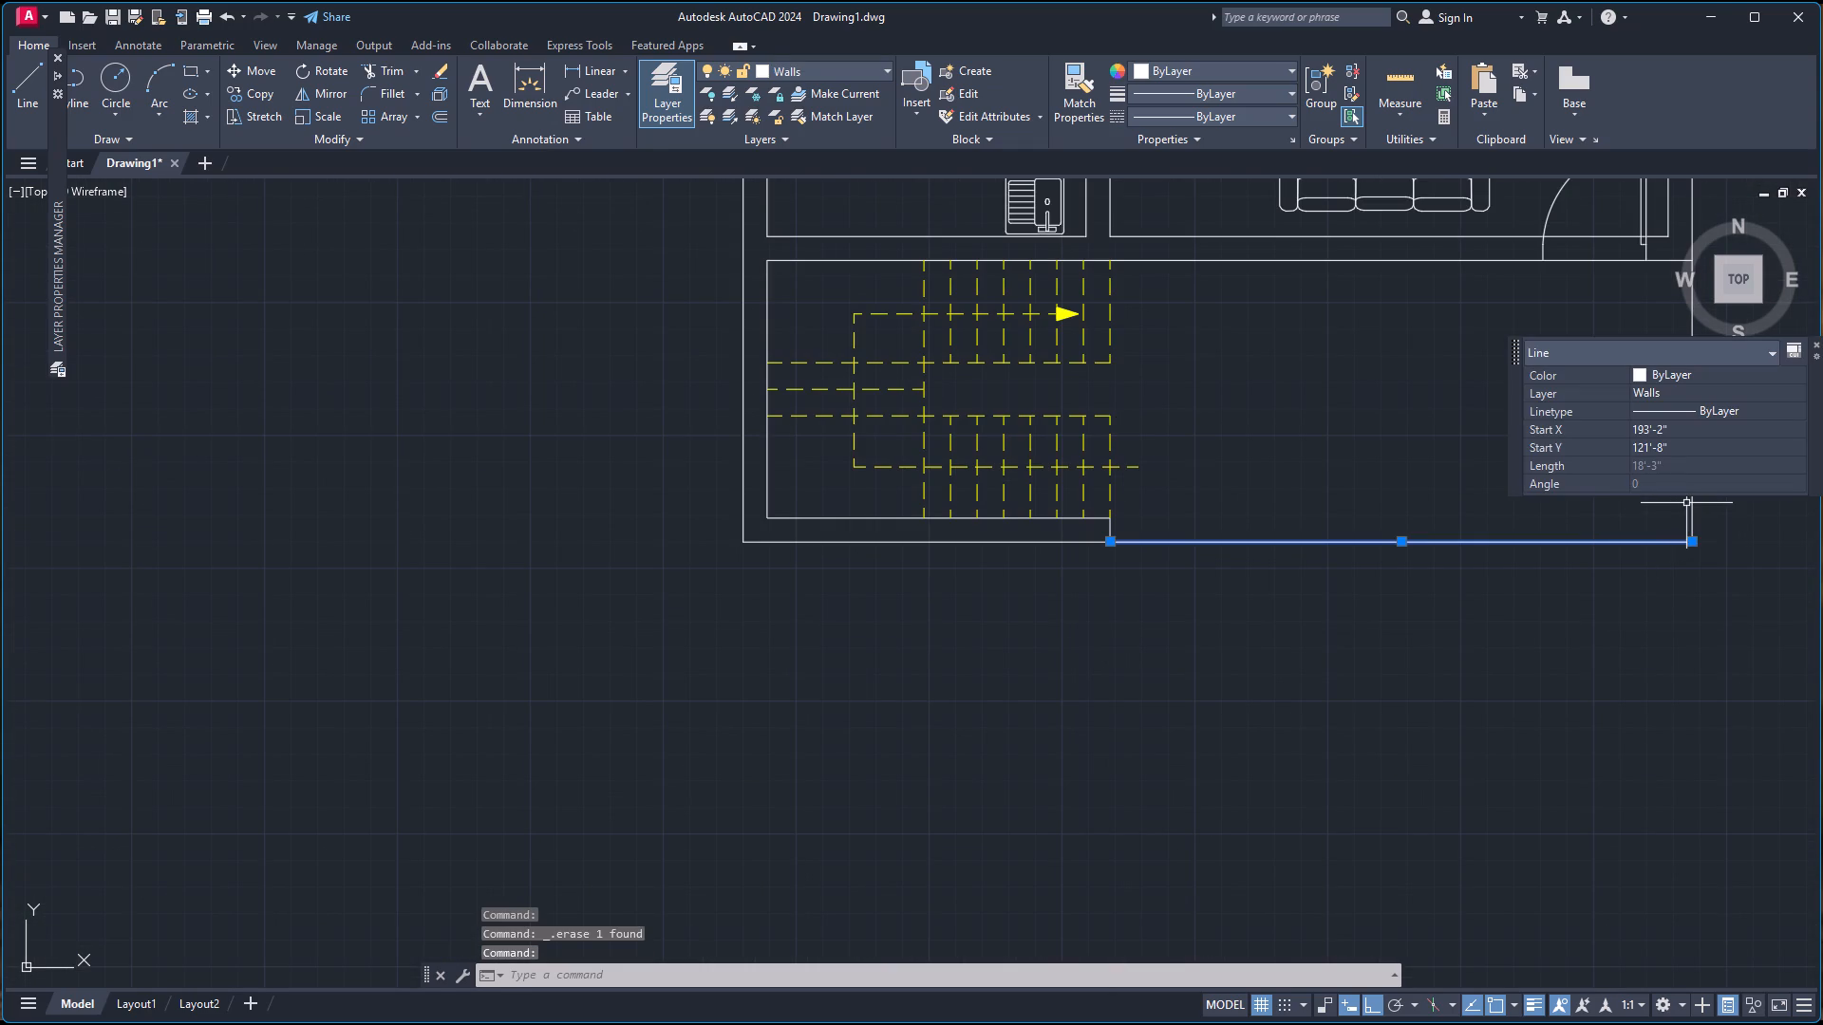
click(1693, 500)
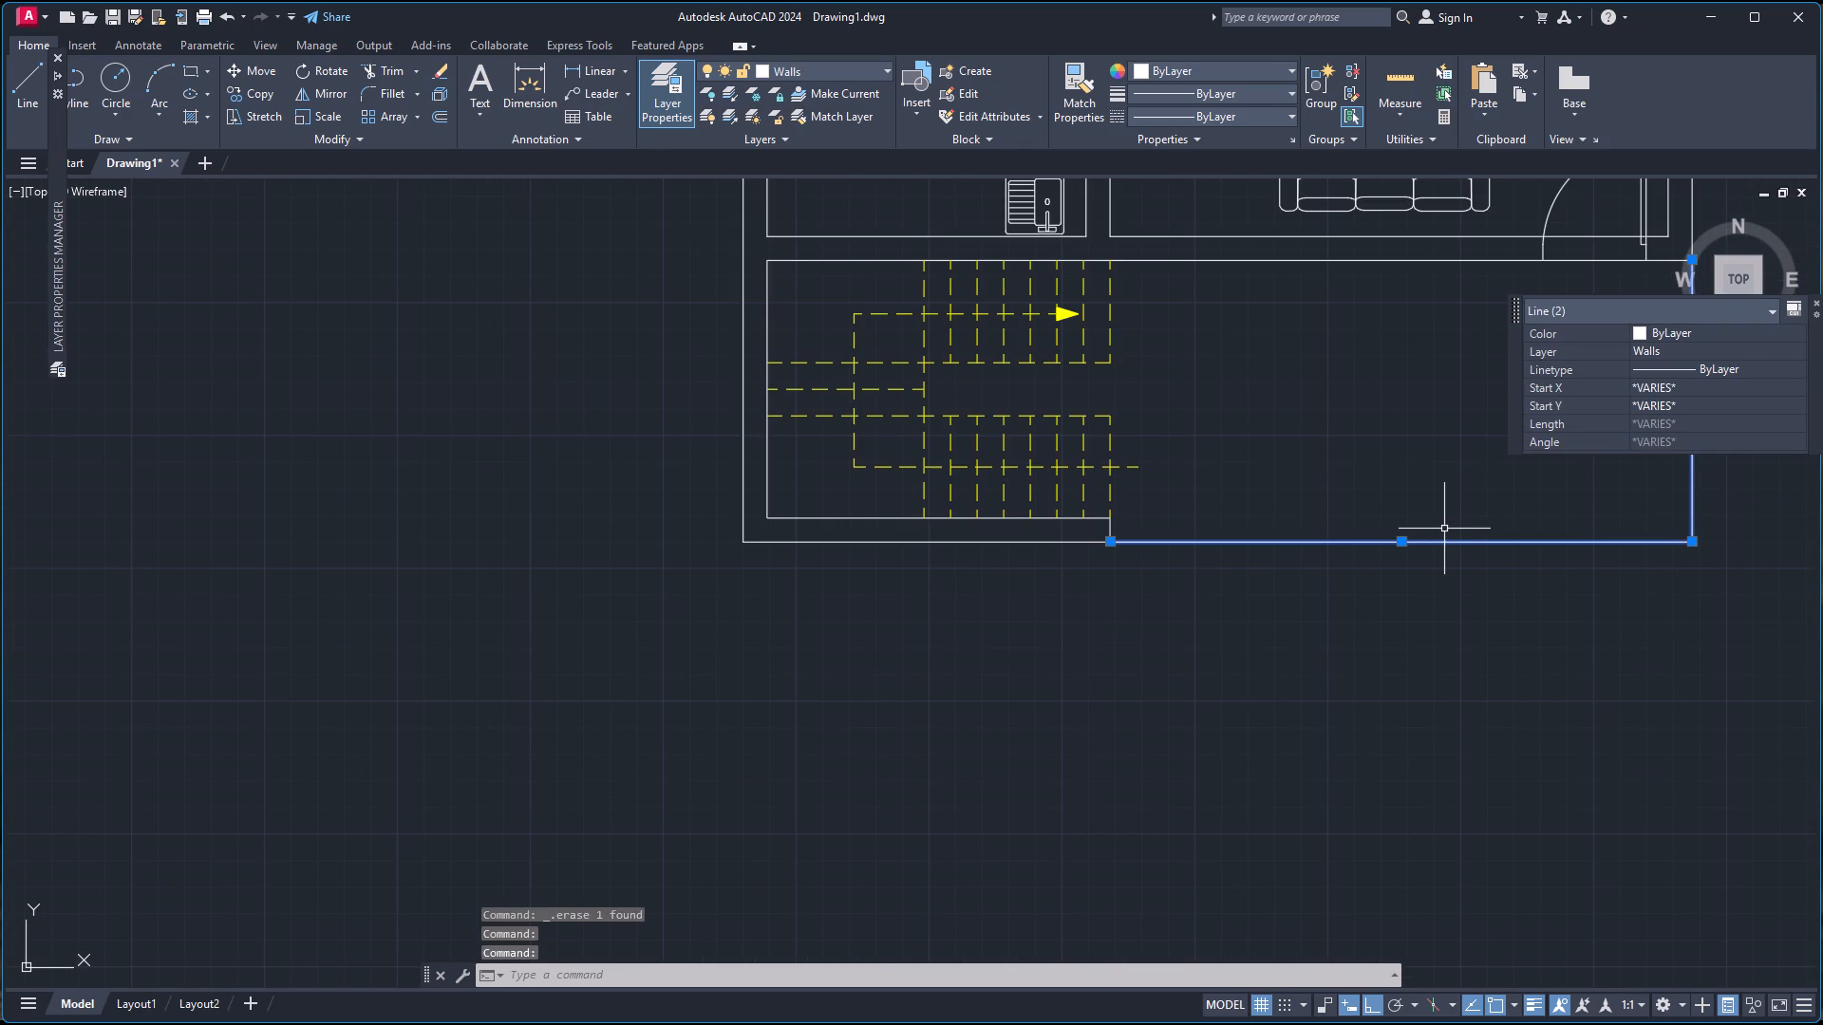
double_click(1747, 363)
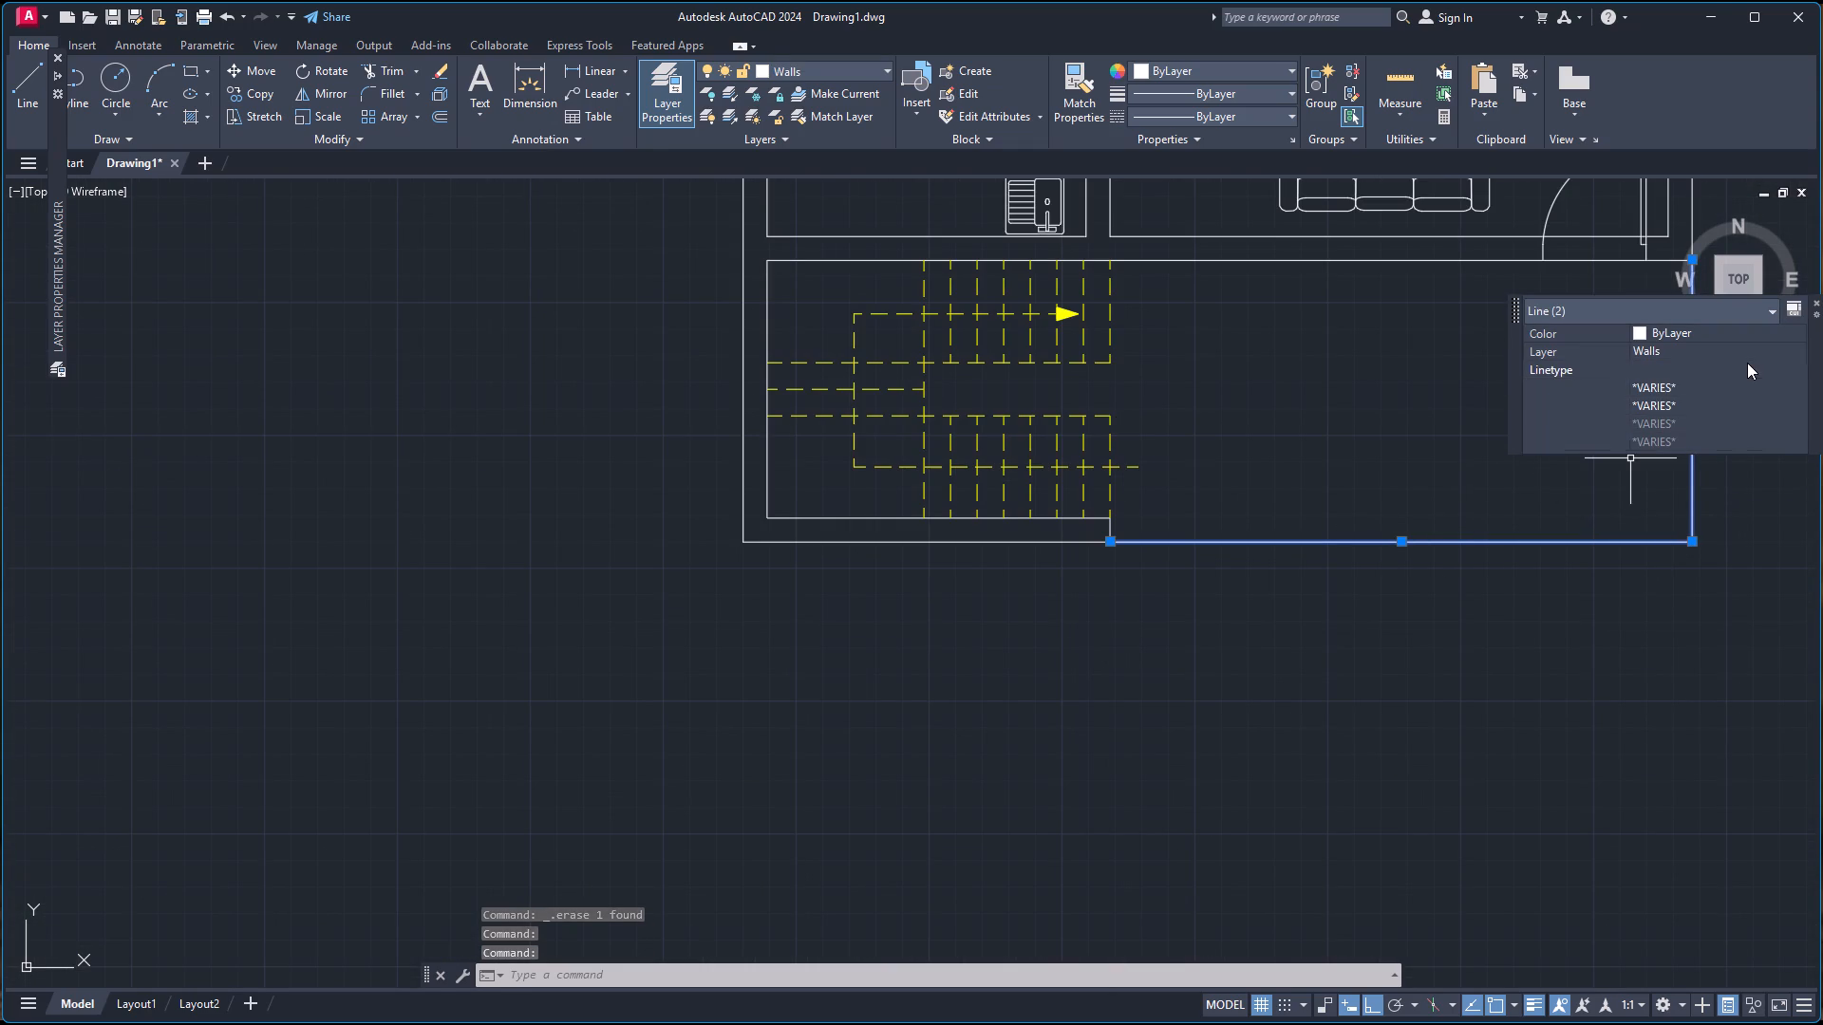
click(1725, 432)
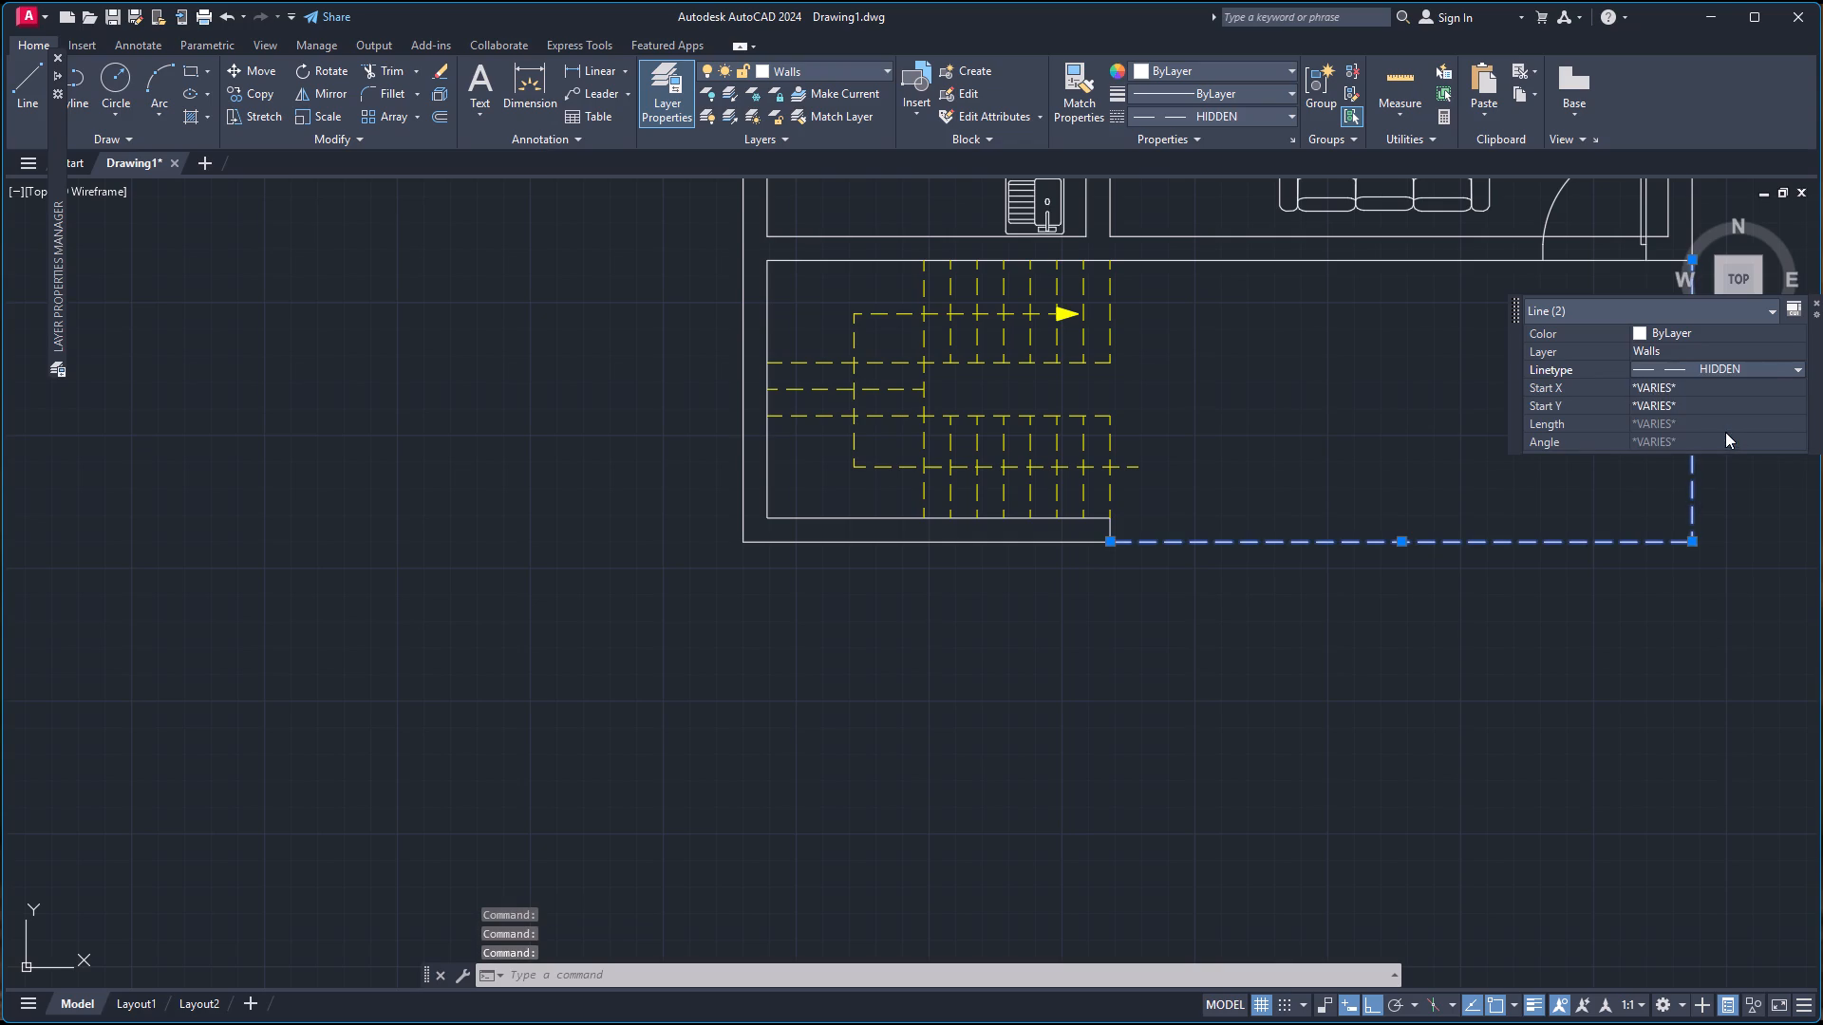
click(1815, 301)
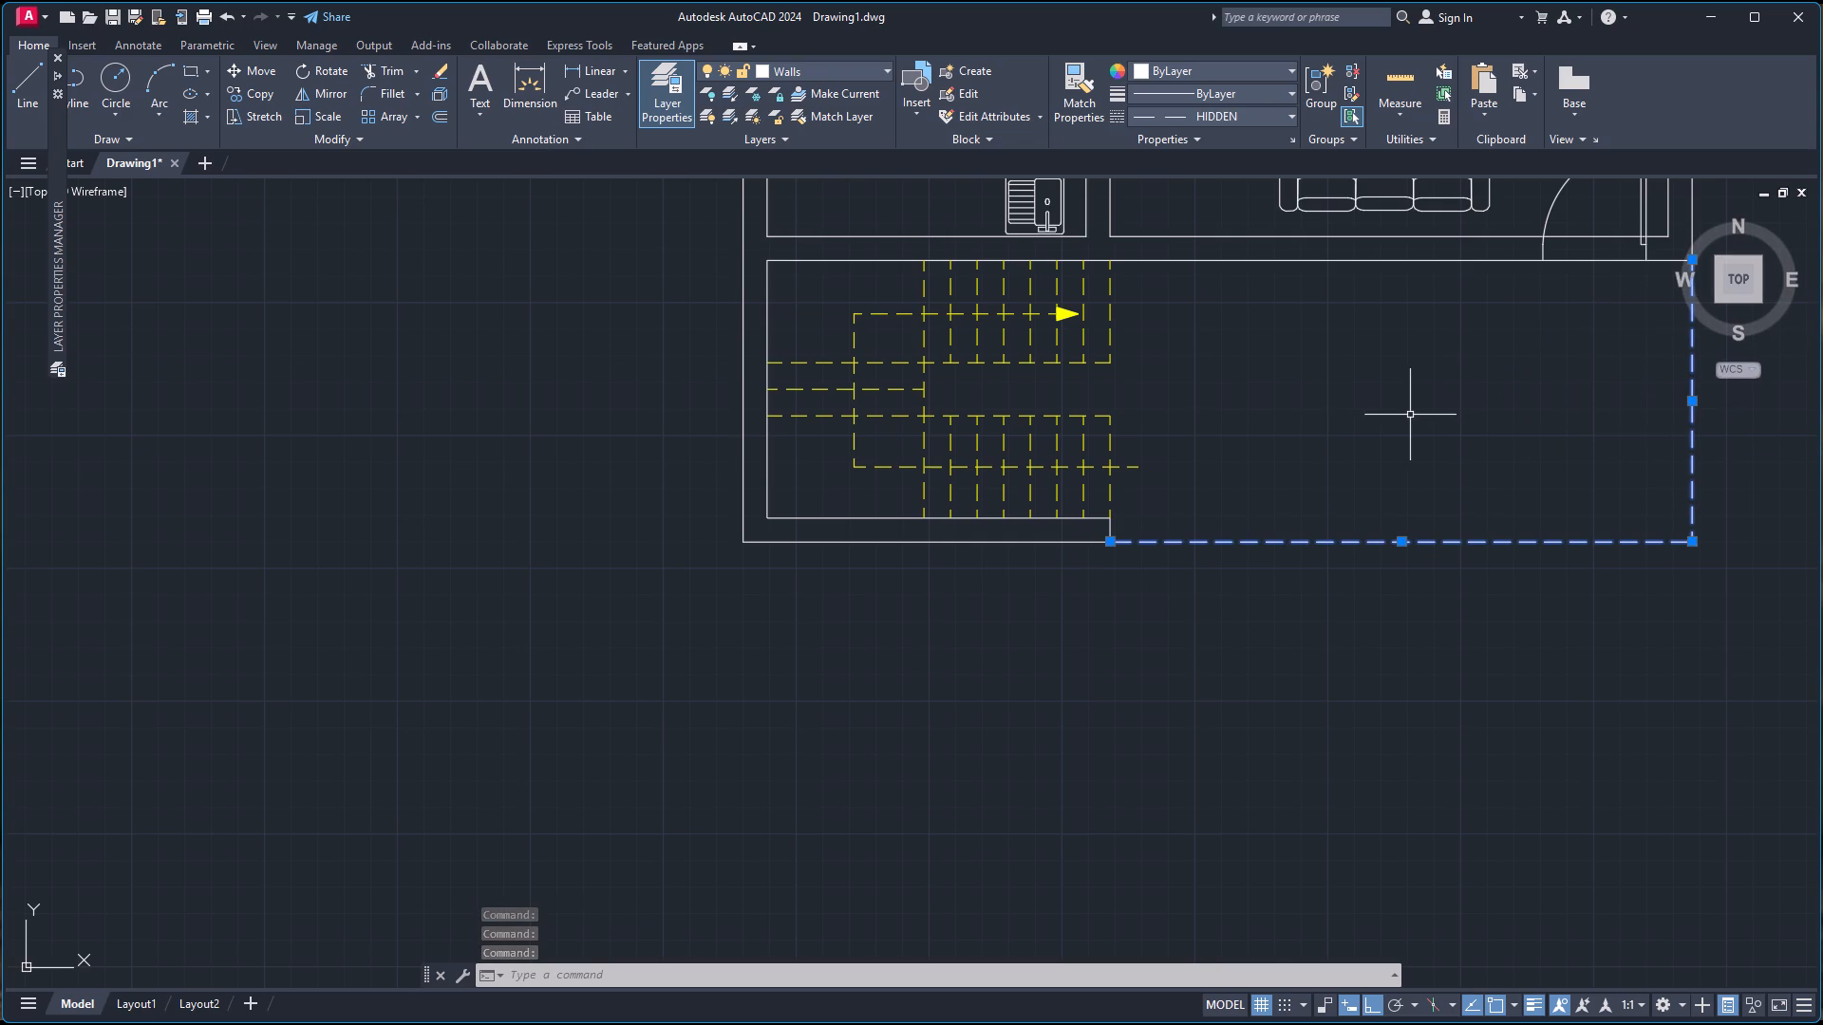
key(Escape)
Copy the door of the bathroom below the west bedroom horizontally into the empty space west of the plan.
scroll(1416, 416, down, 4)
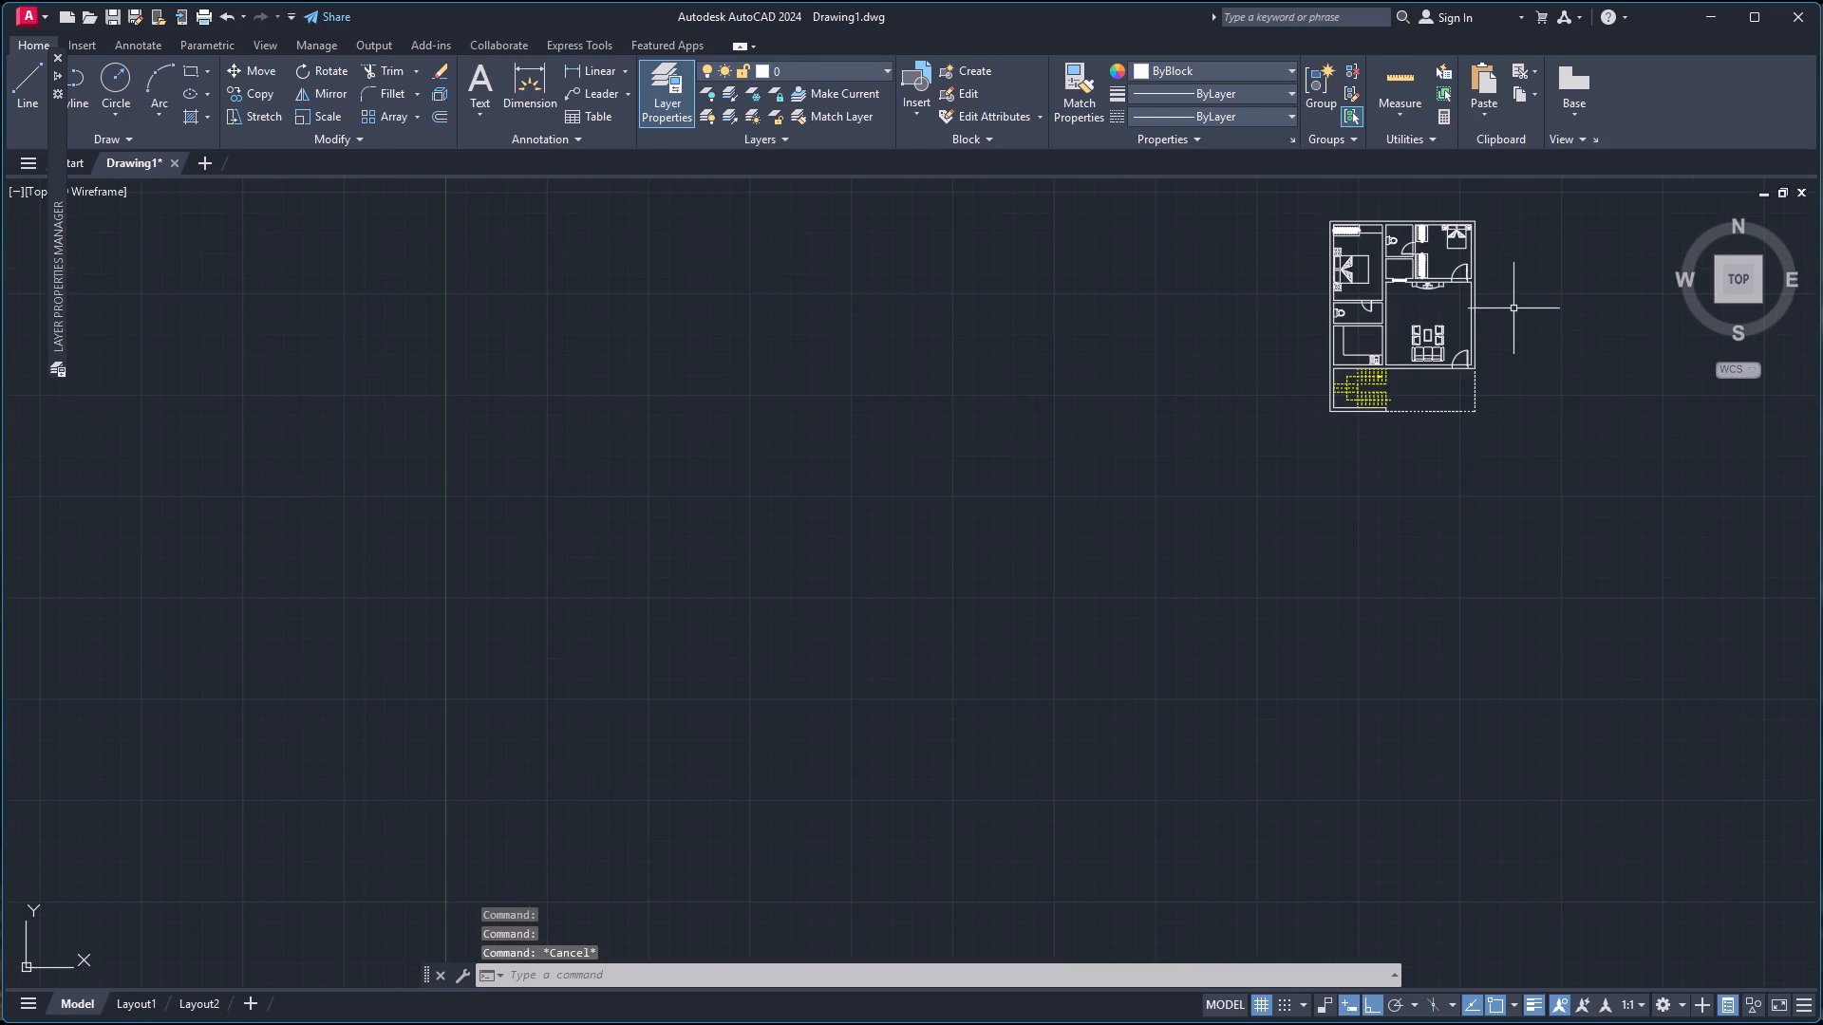
scroll(1504, 276, up, 2)
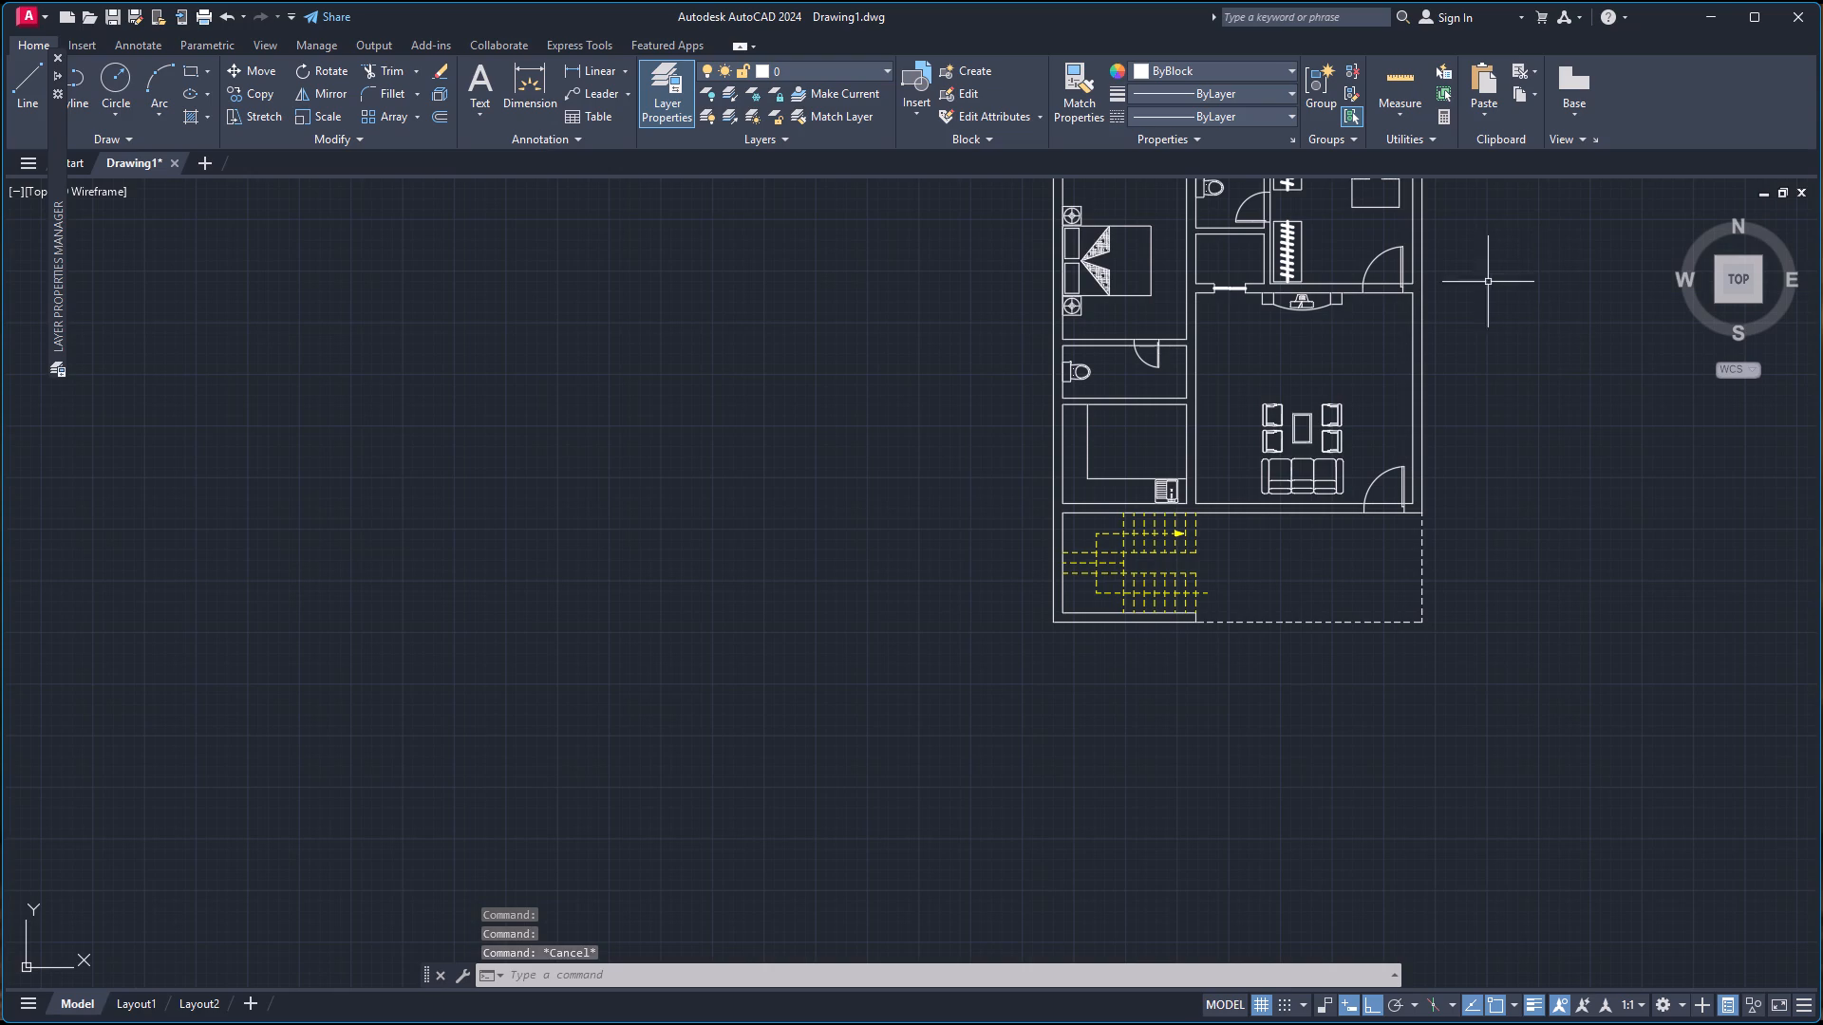
scroll(1391, 267, down, 2)
scroll(1368, 214, up, 2)
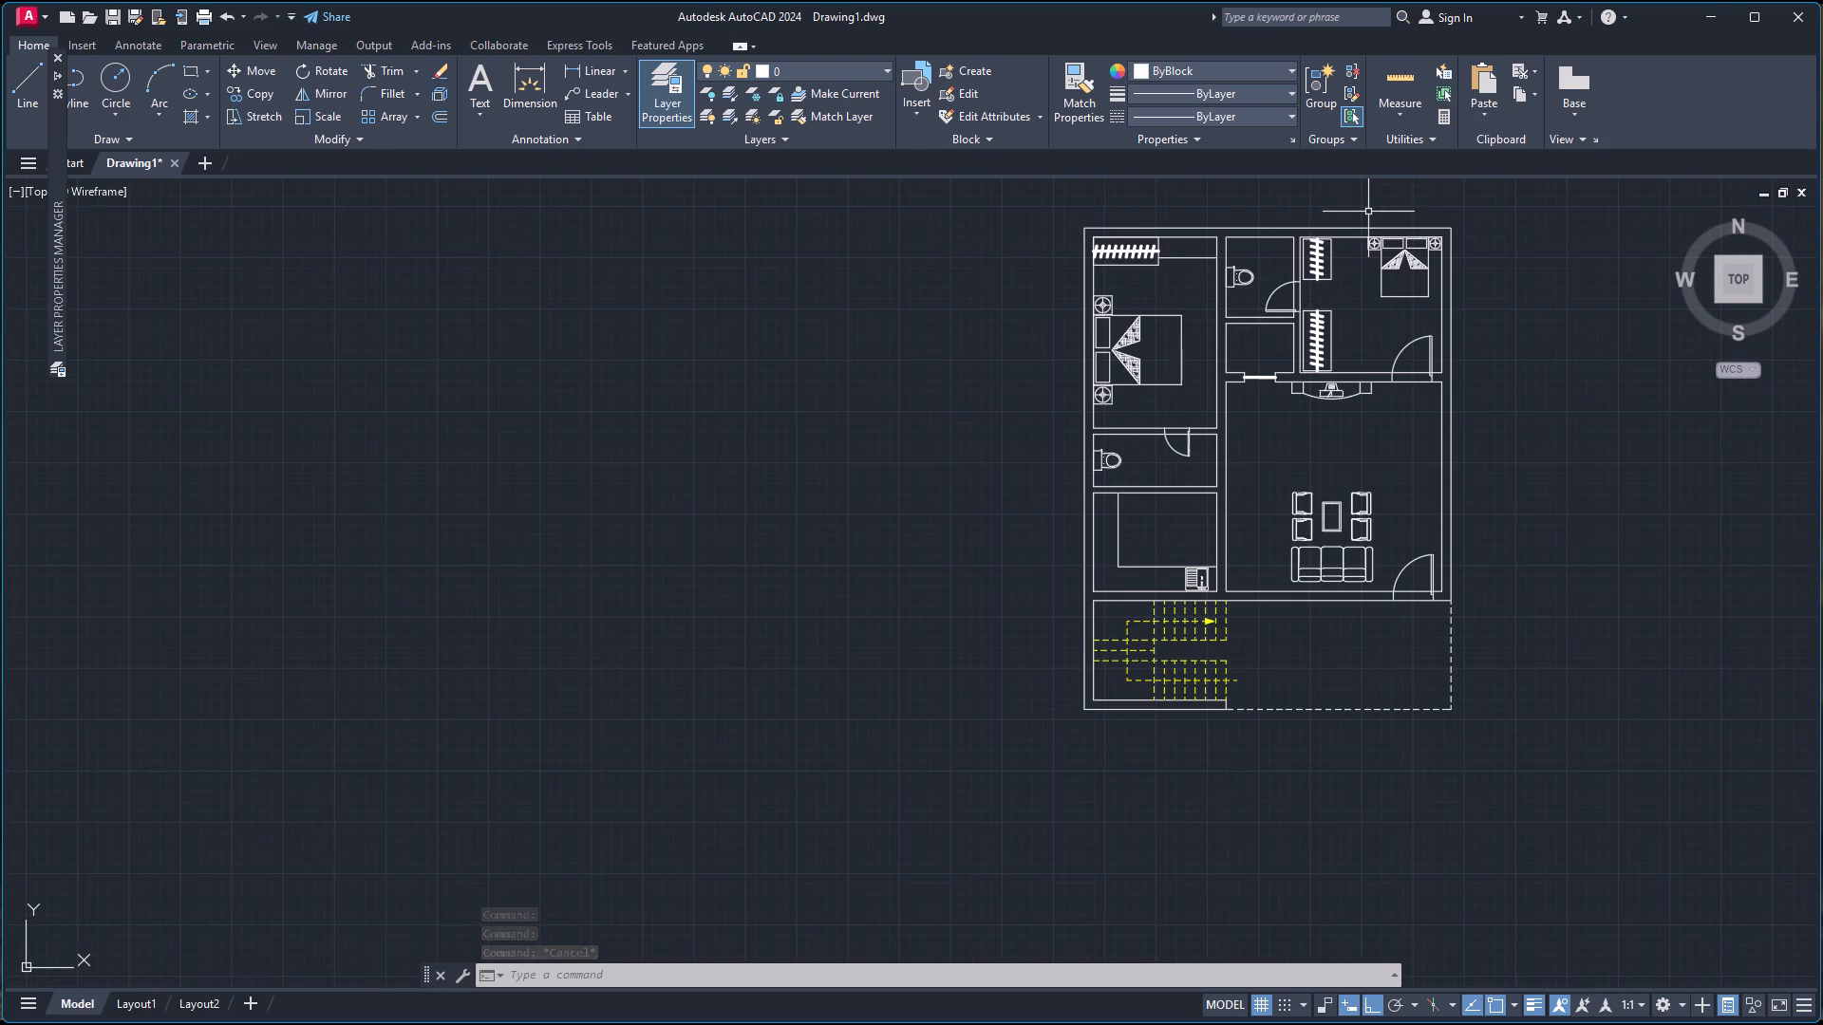
scroll(1368, 212, up, 1)
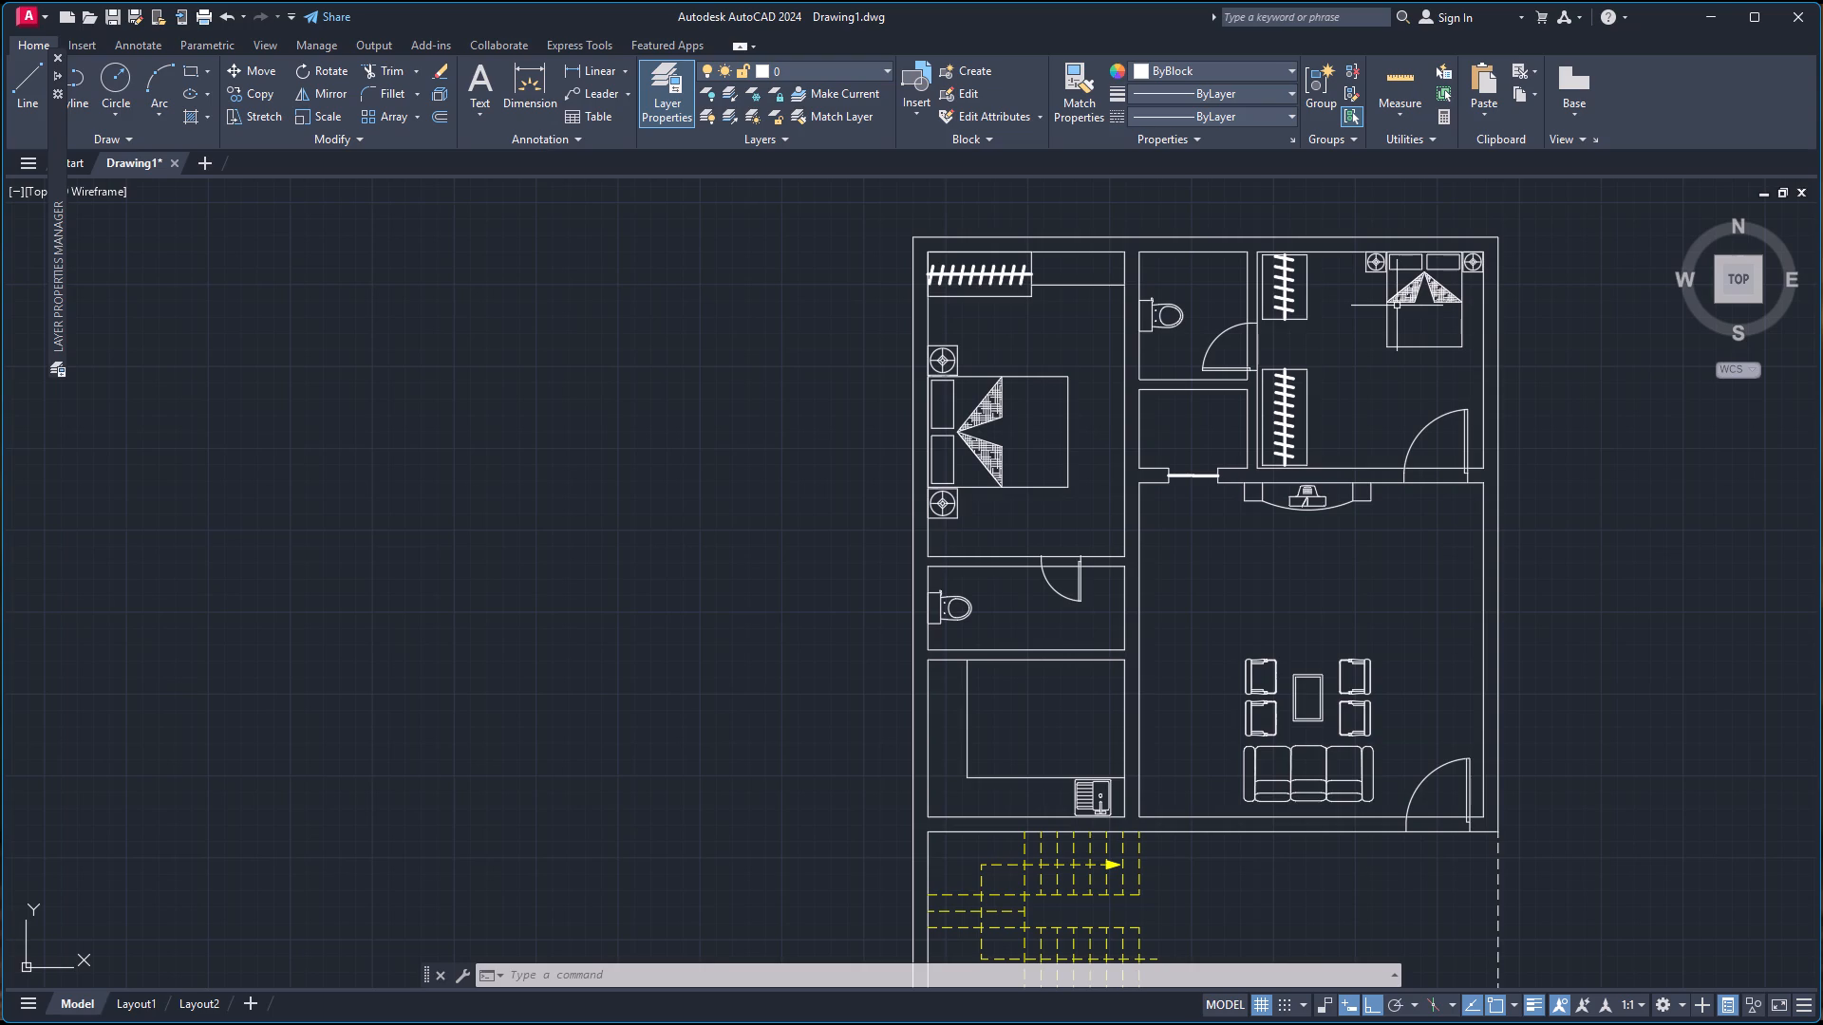
click(1082, 588)
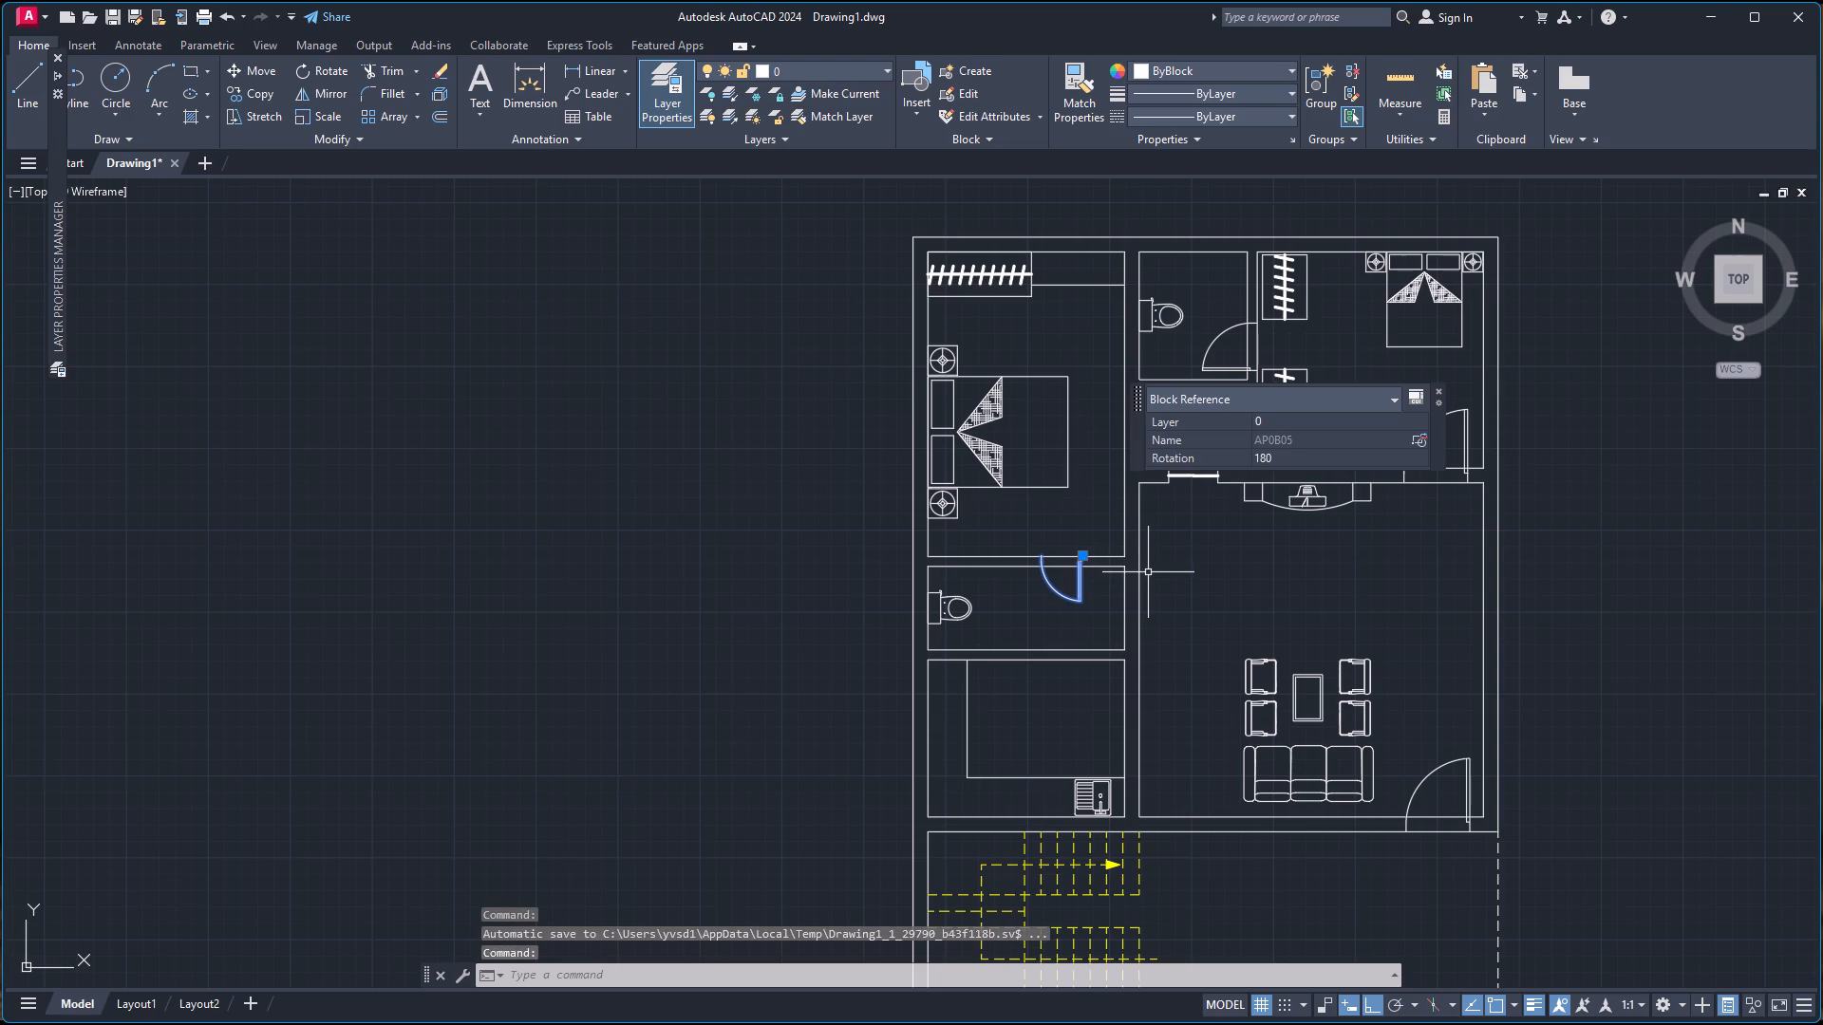
text(co)
key(Return)
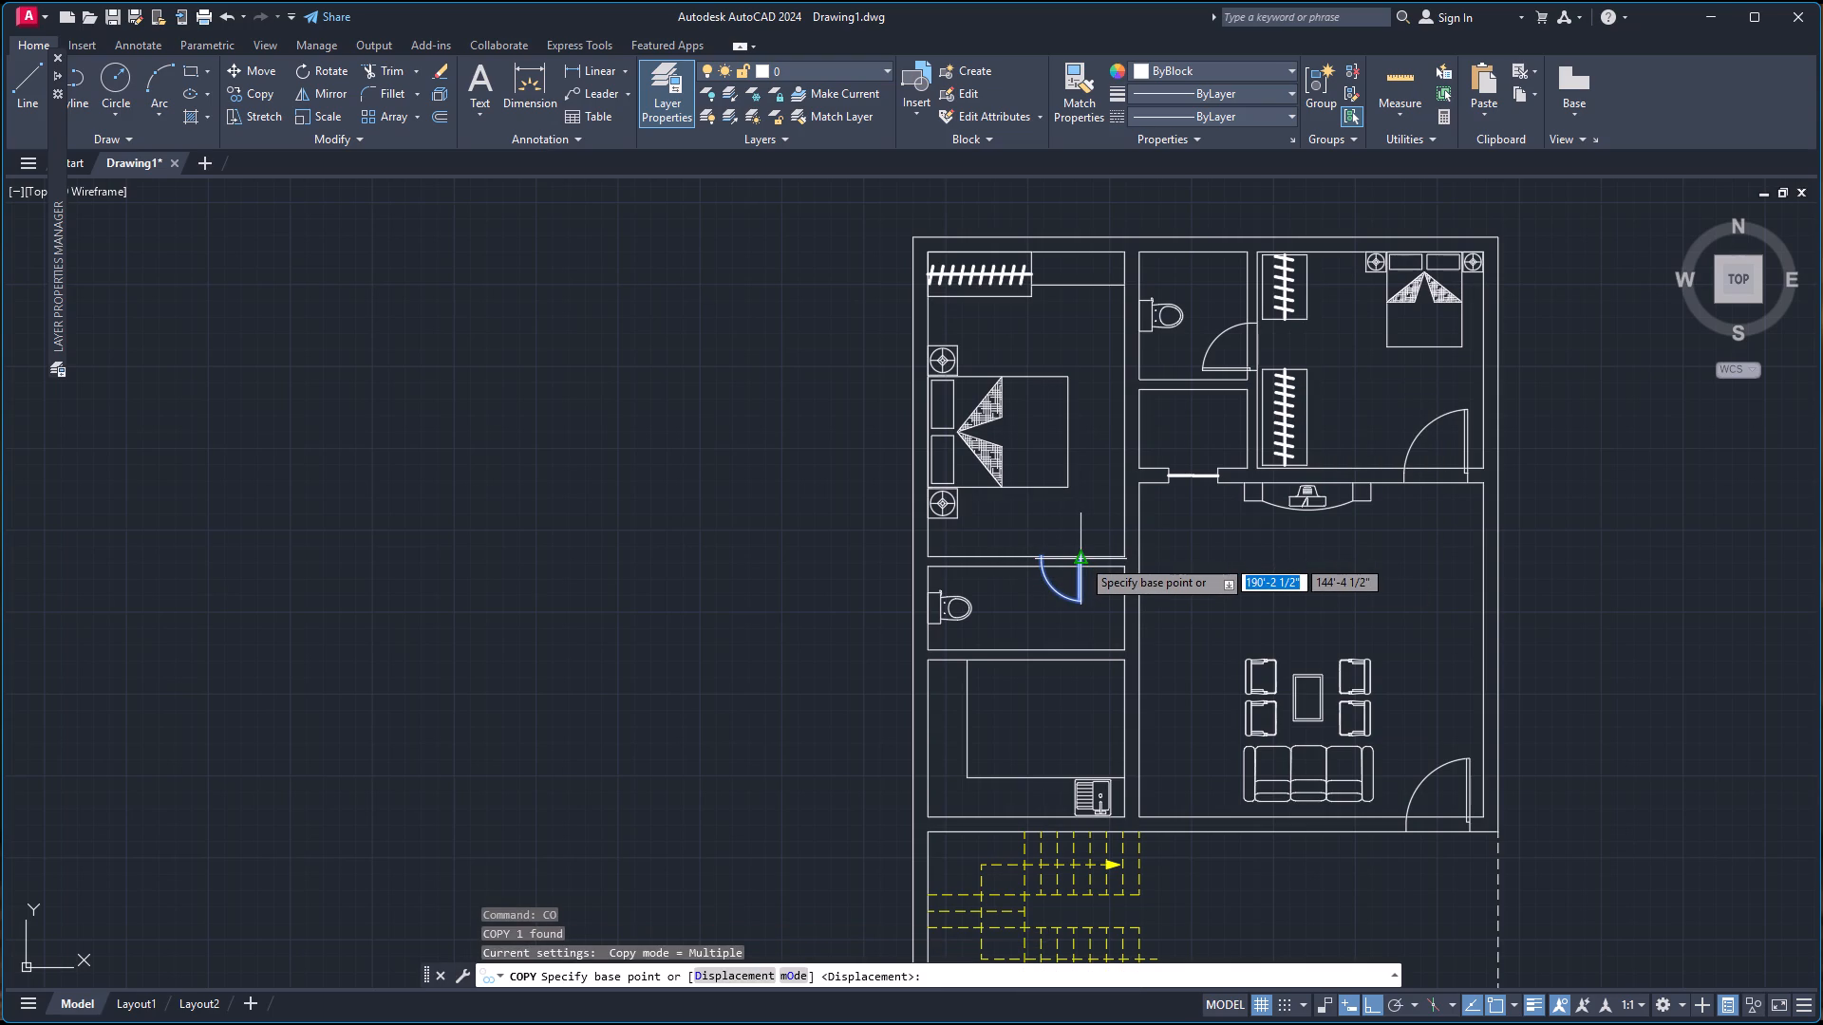
scroll(1082, 558, up, 4)
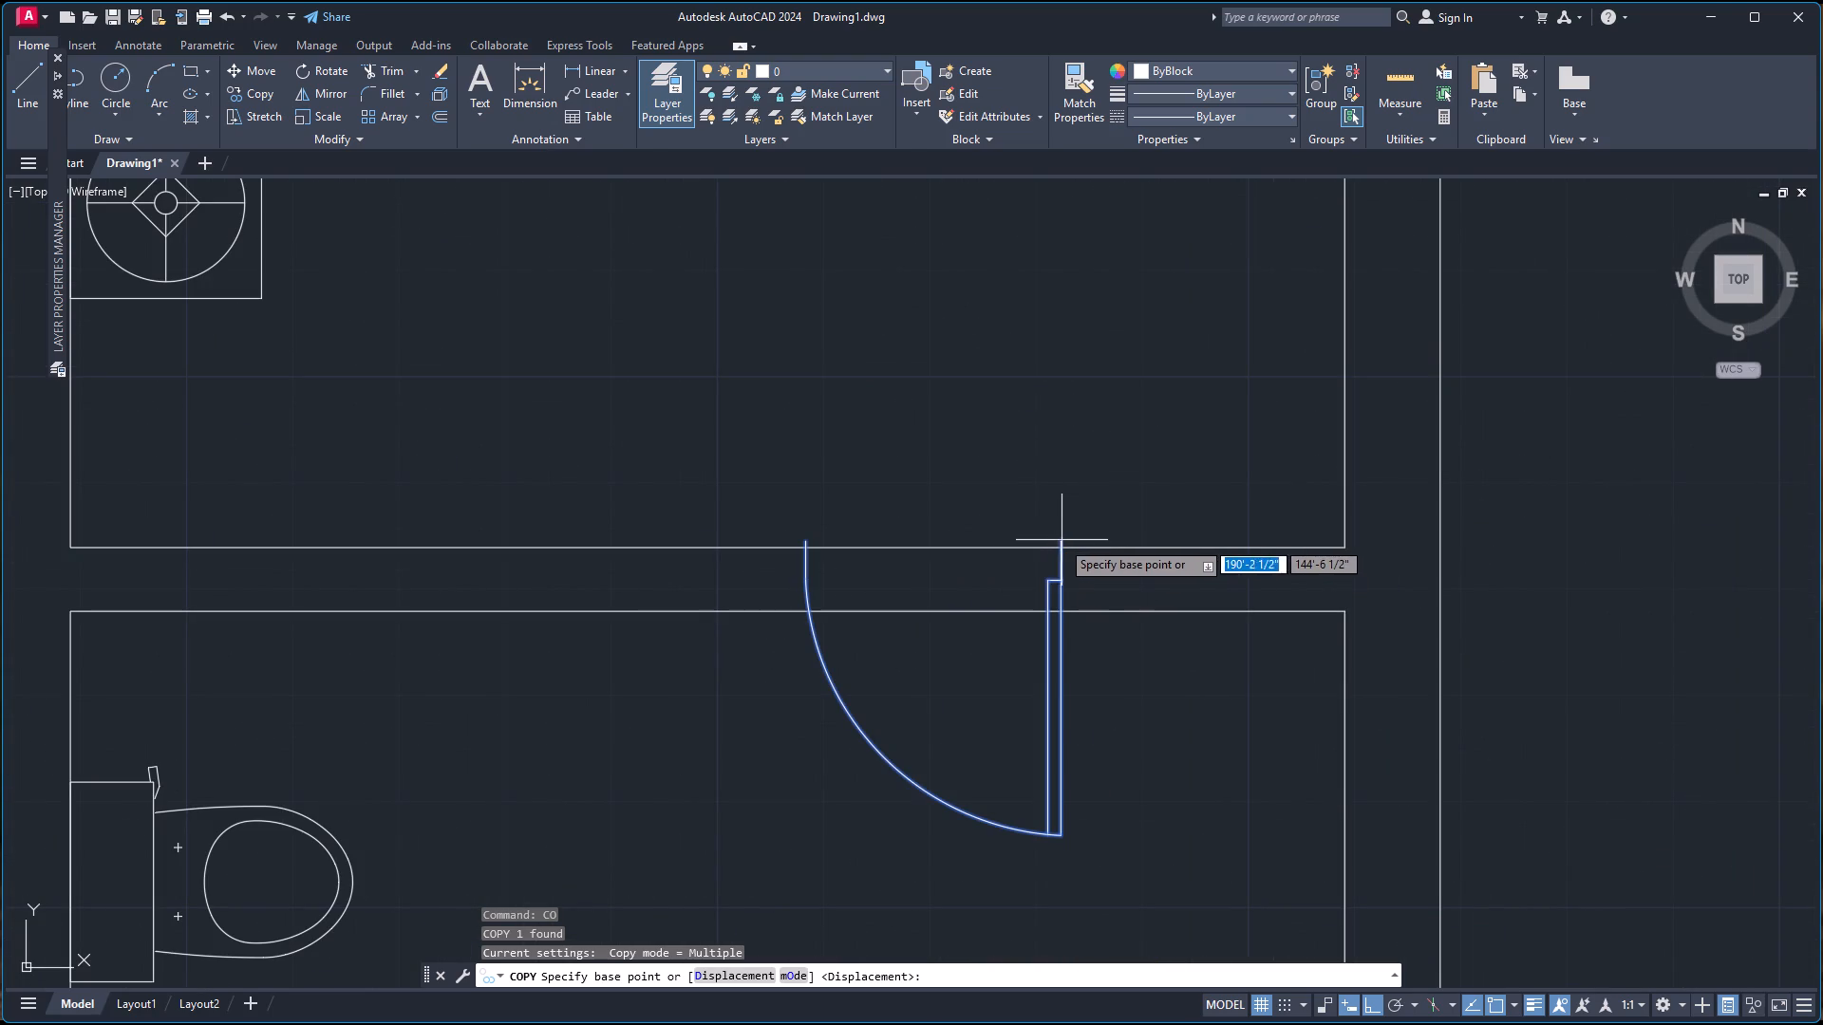
click(1059, 540)
scroll(529, 584, down, 4)
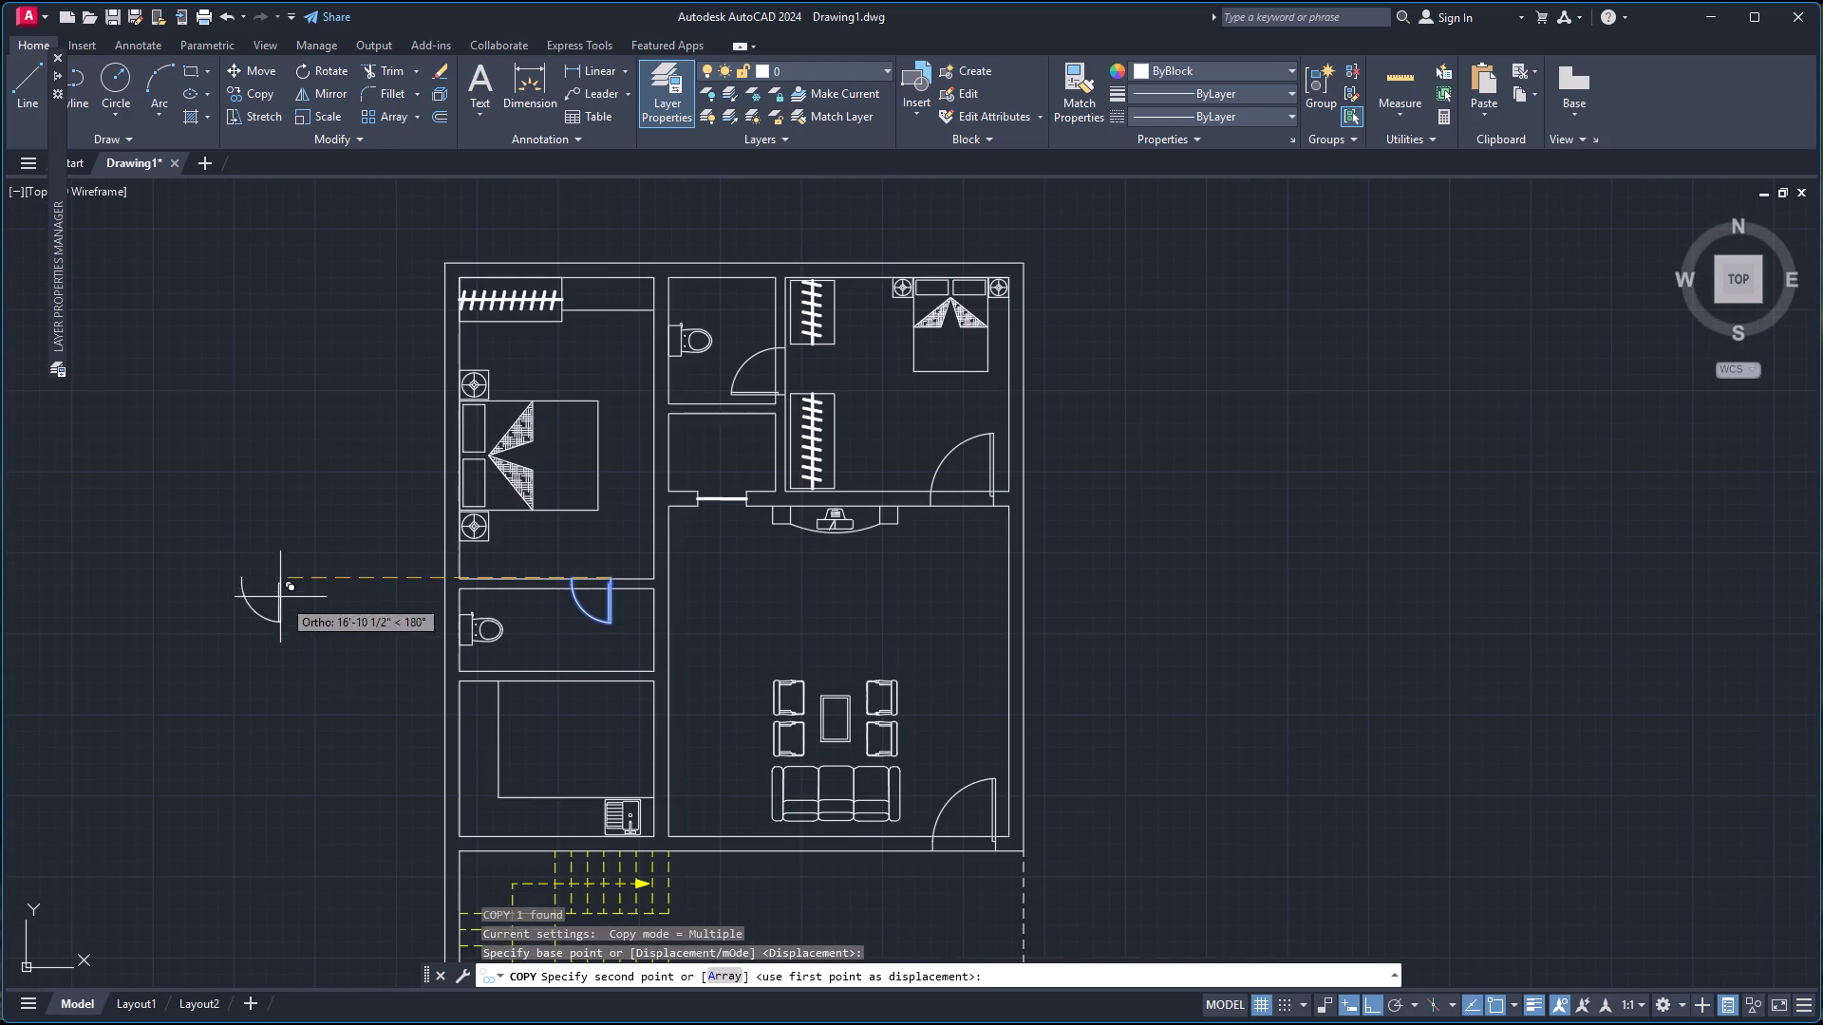
click(337, 575)
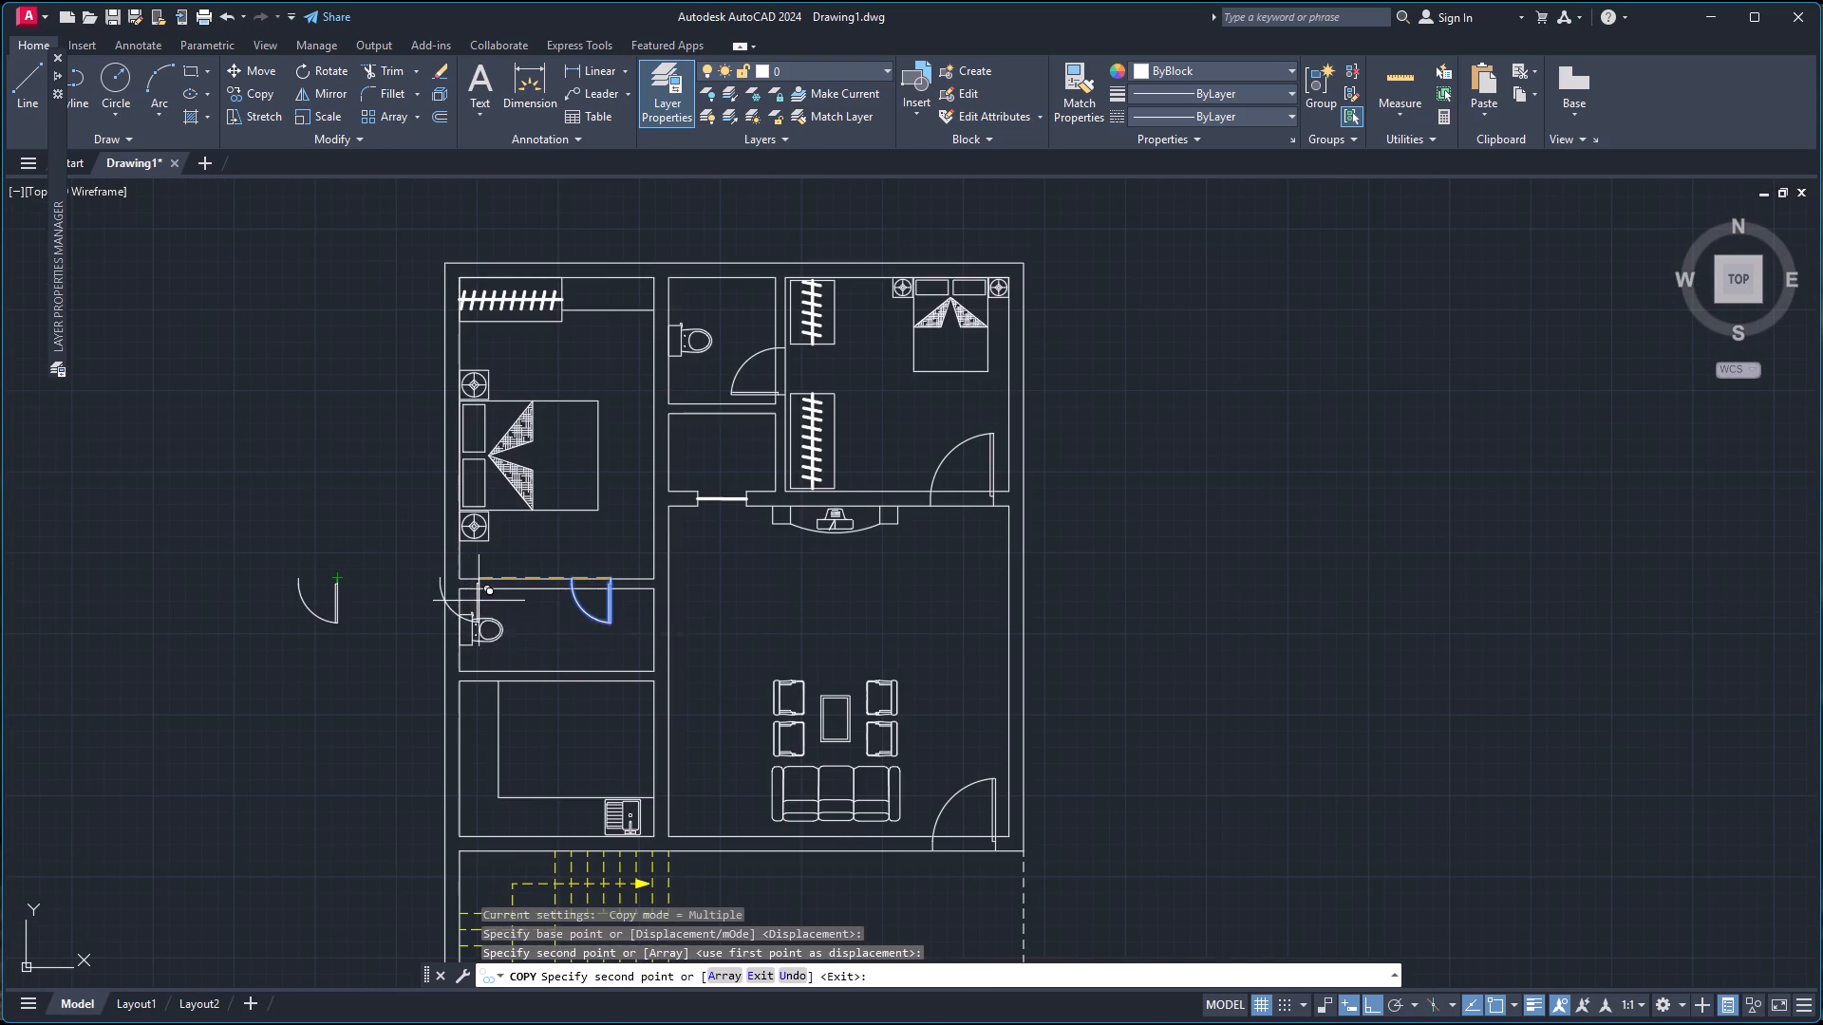
key(Escape)
Move the original bathroom door slightly south so its hinge end sits on the north line of the wall between bedroom and bathroom.
scroll(678, 580, up, 3)
scroll(486, 564, up, 2)
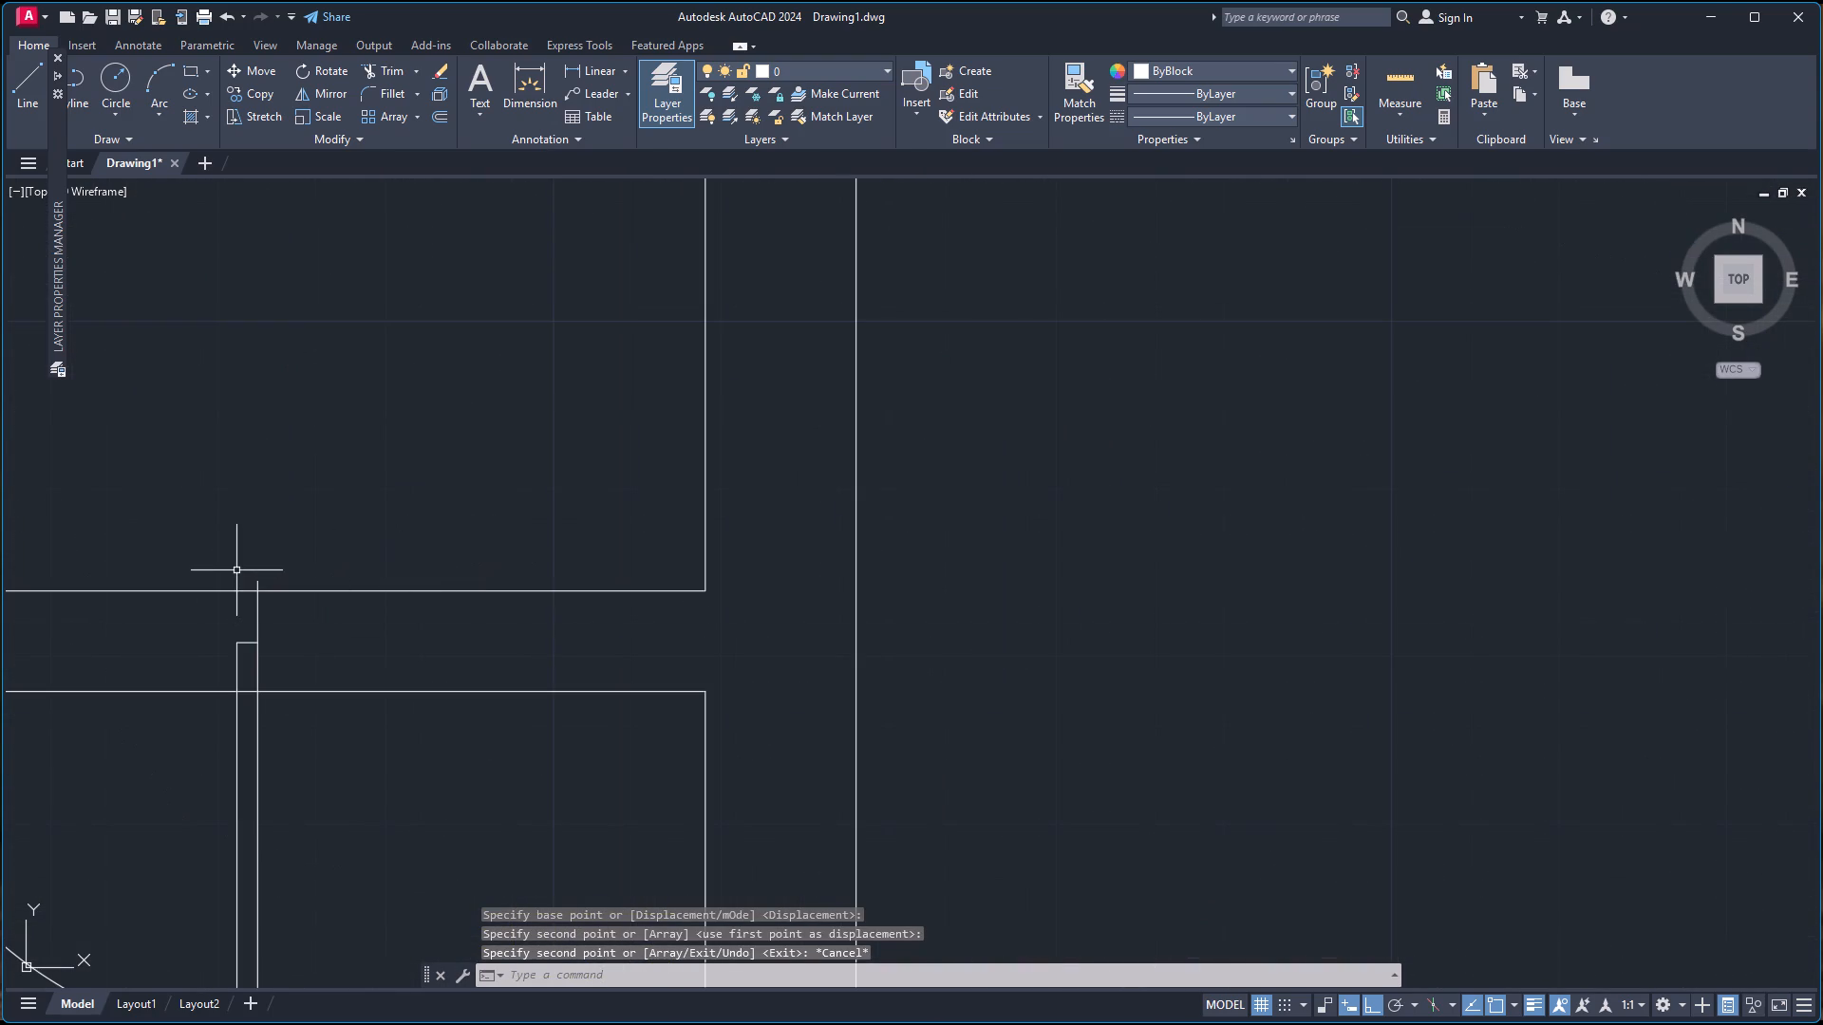
click(259, 624)
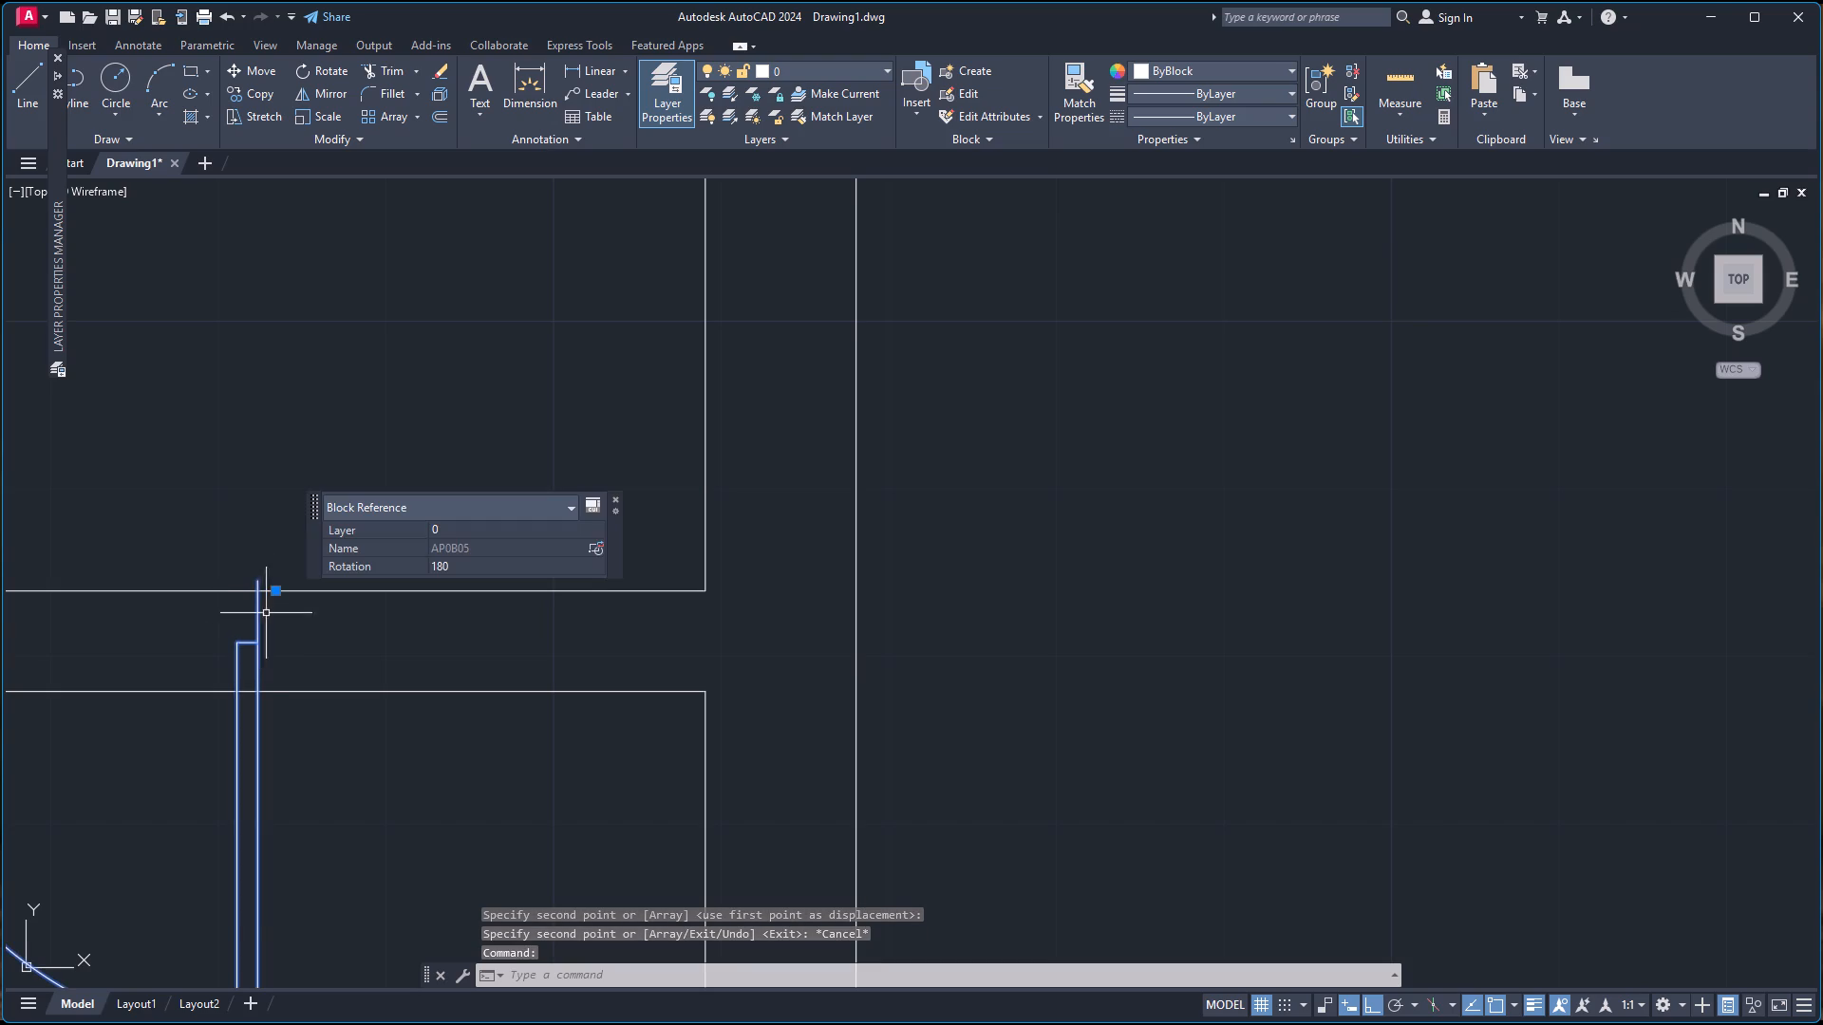
key(m)
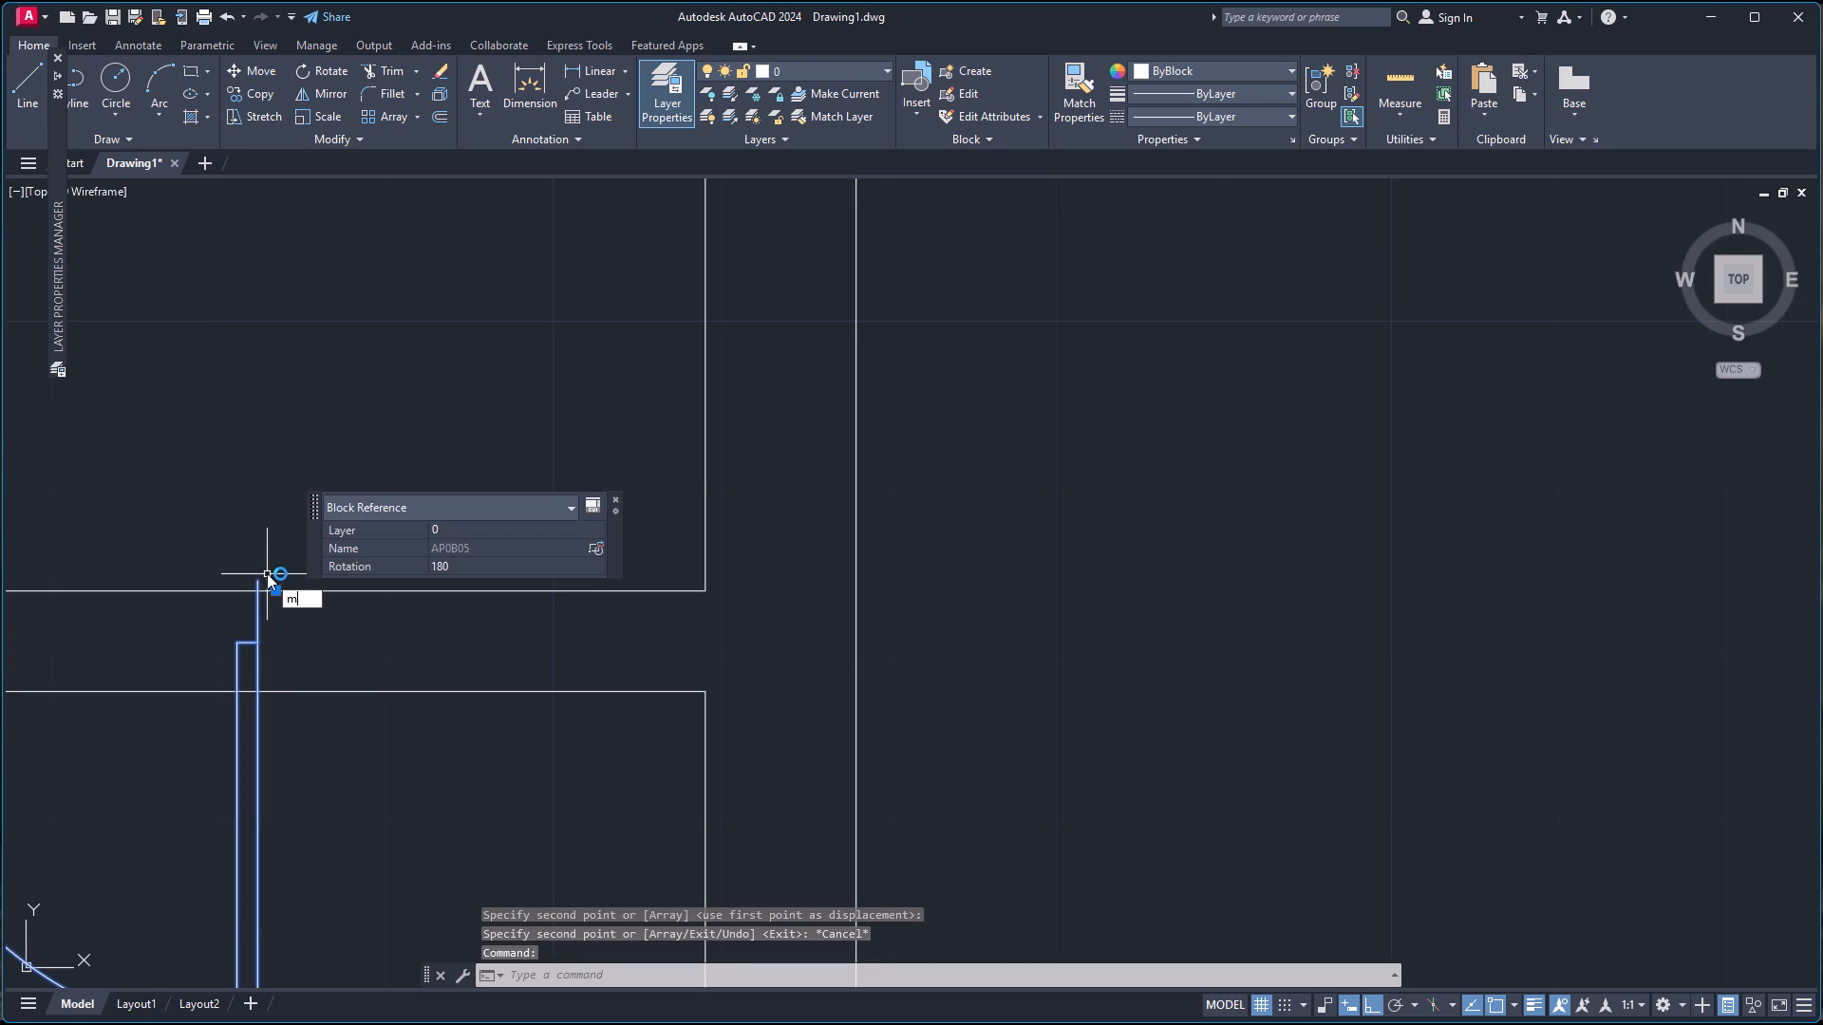
key(Return)
click(259, 580)
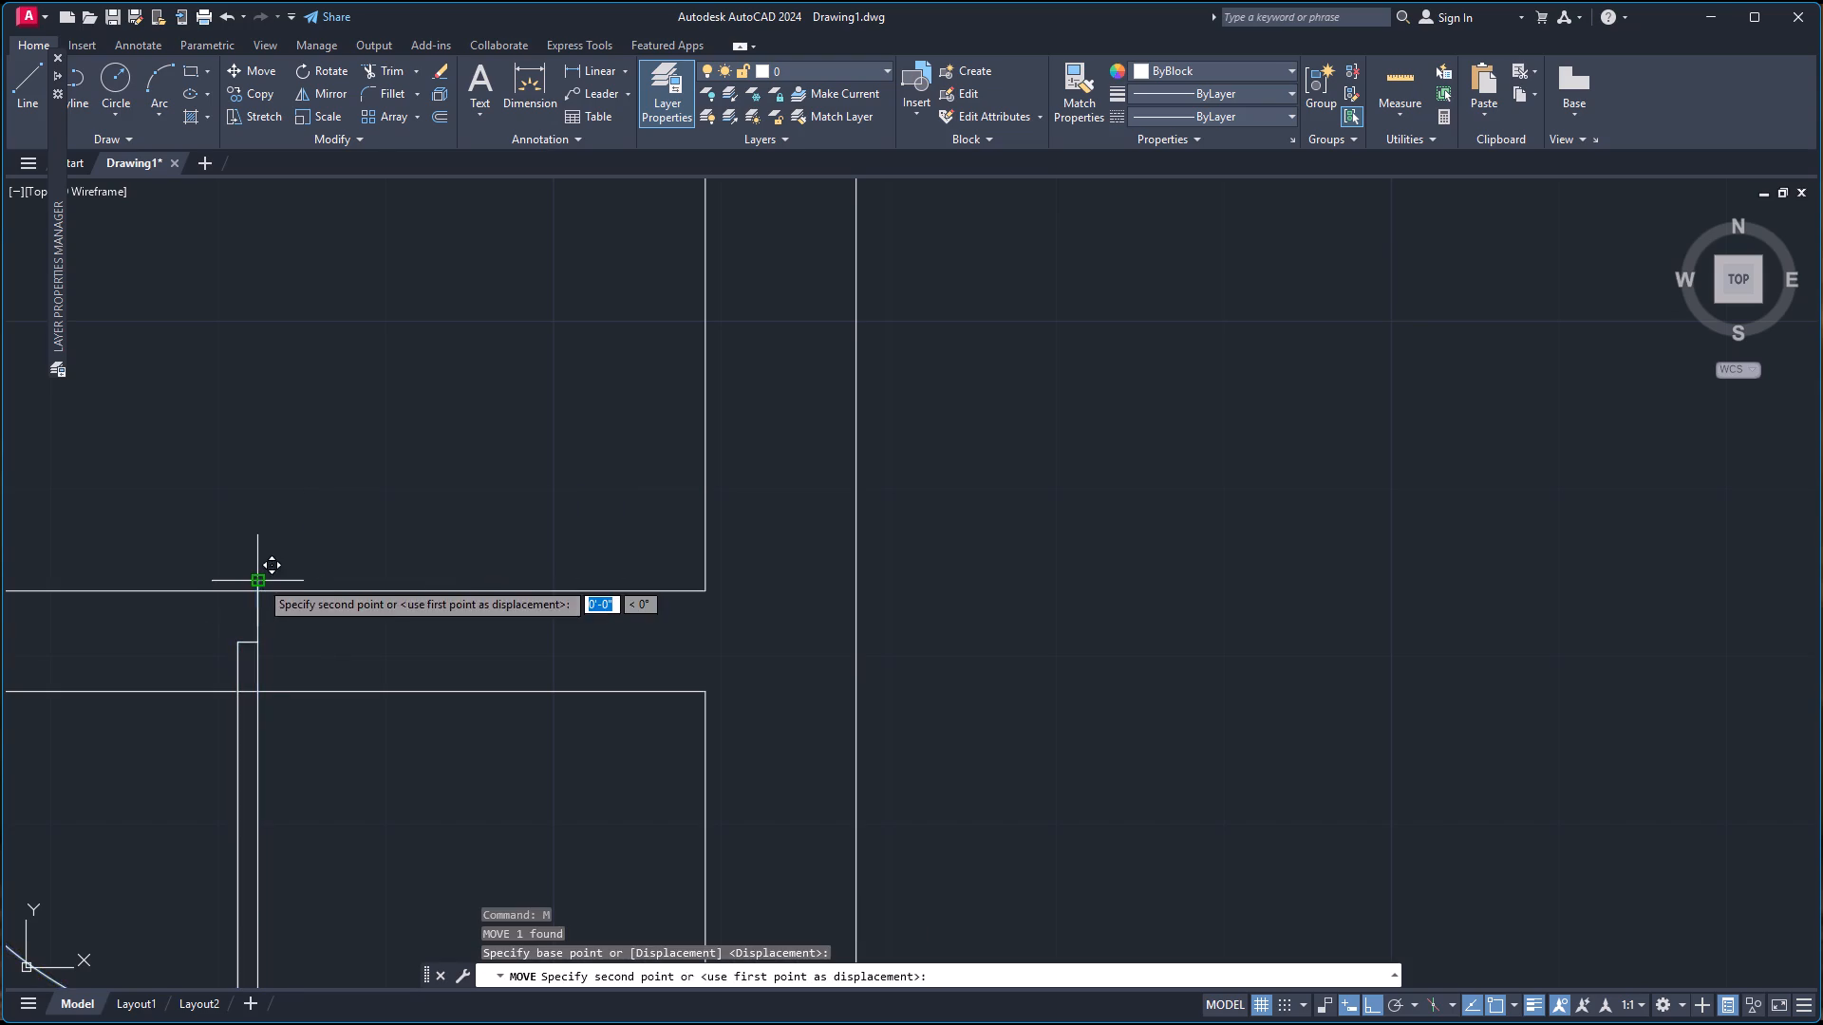
click(259, 592)
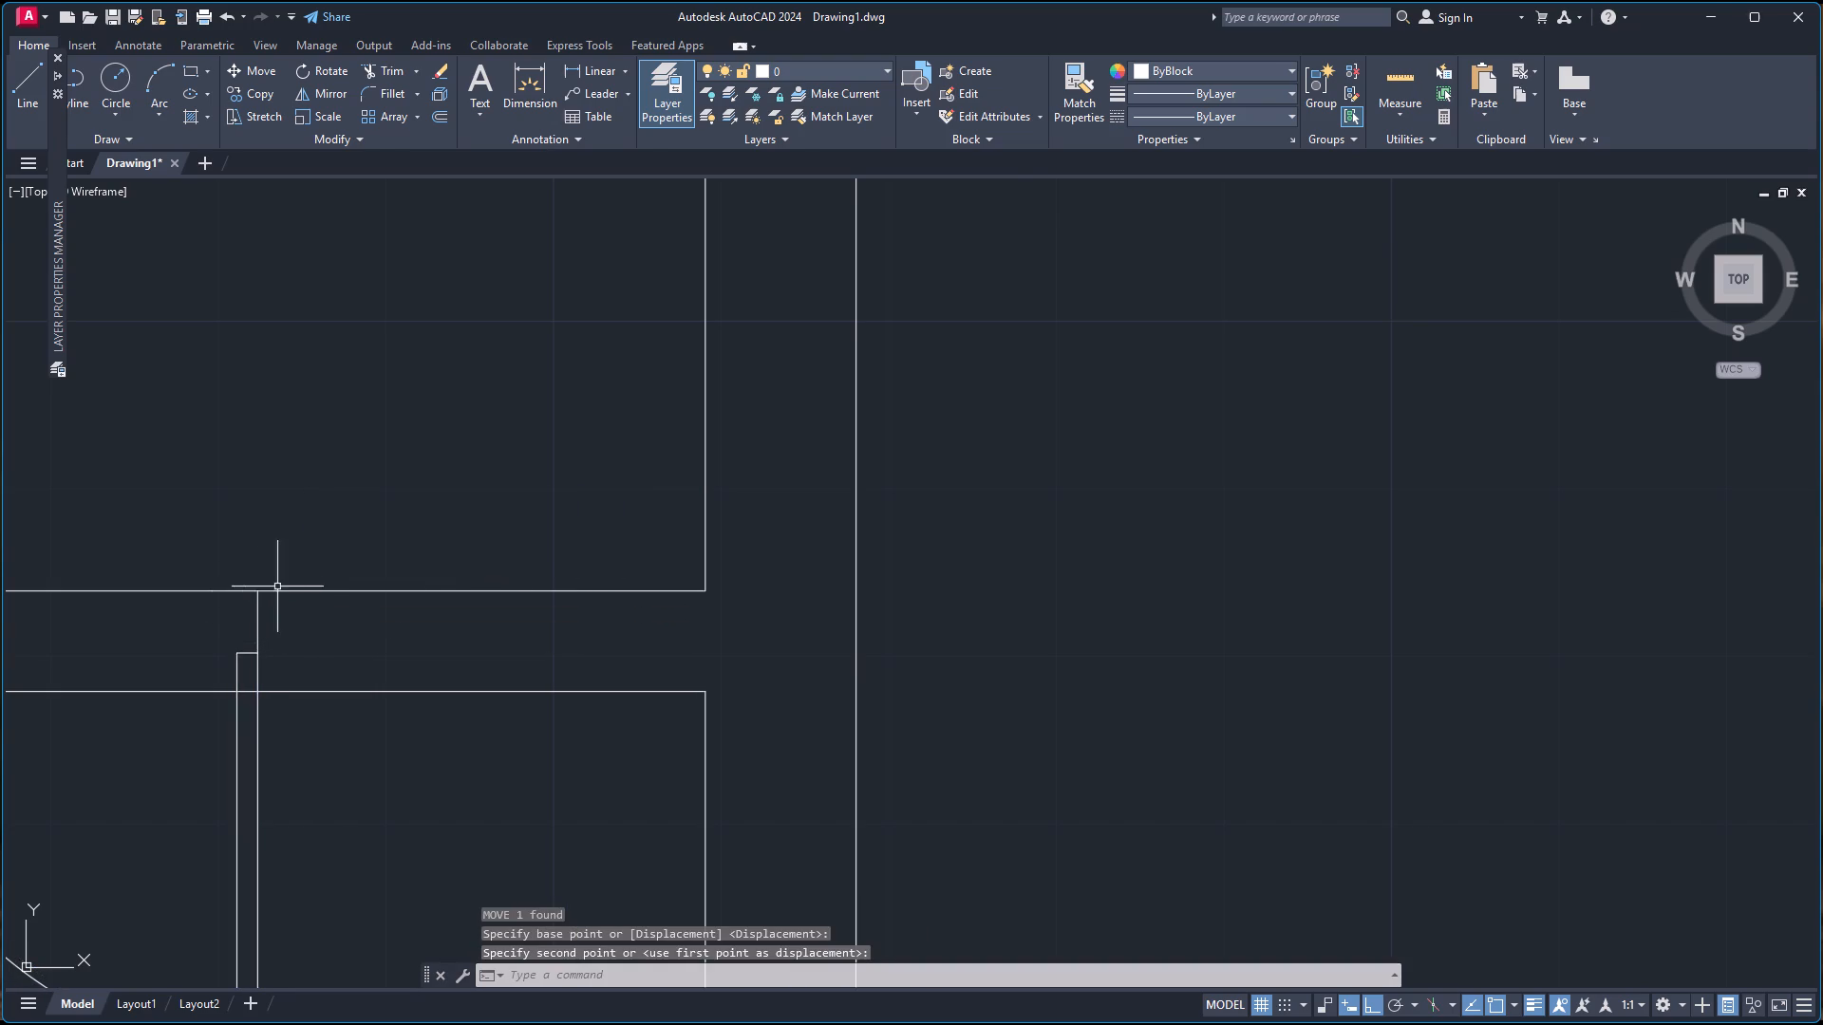
Examine how the living room entrance door and the north bathroom's door sit in their walls.
scroll(339, 586, down, 3)
scroll(1101, 371, down, 2)
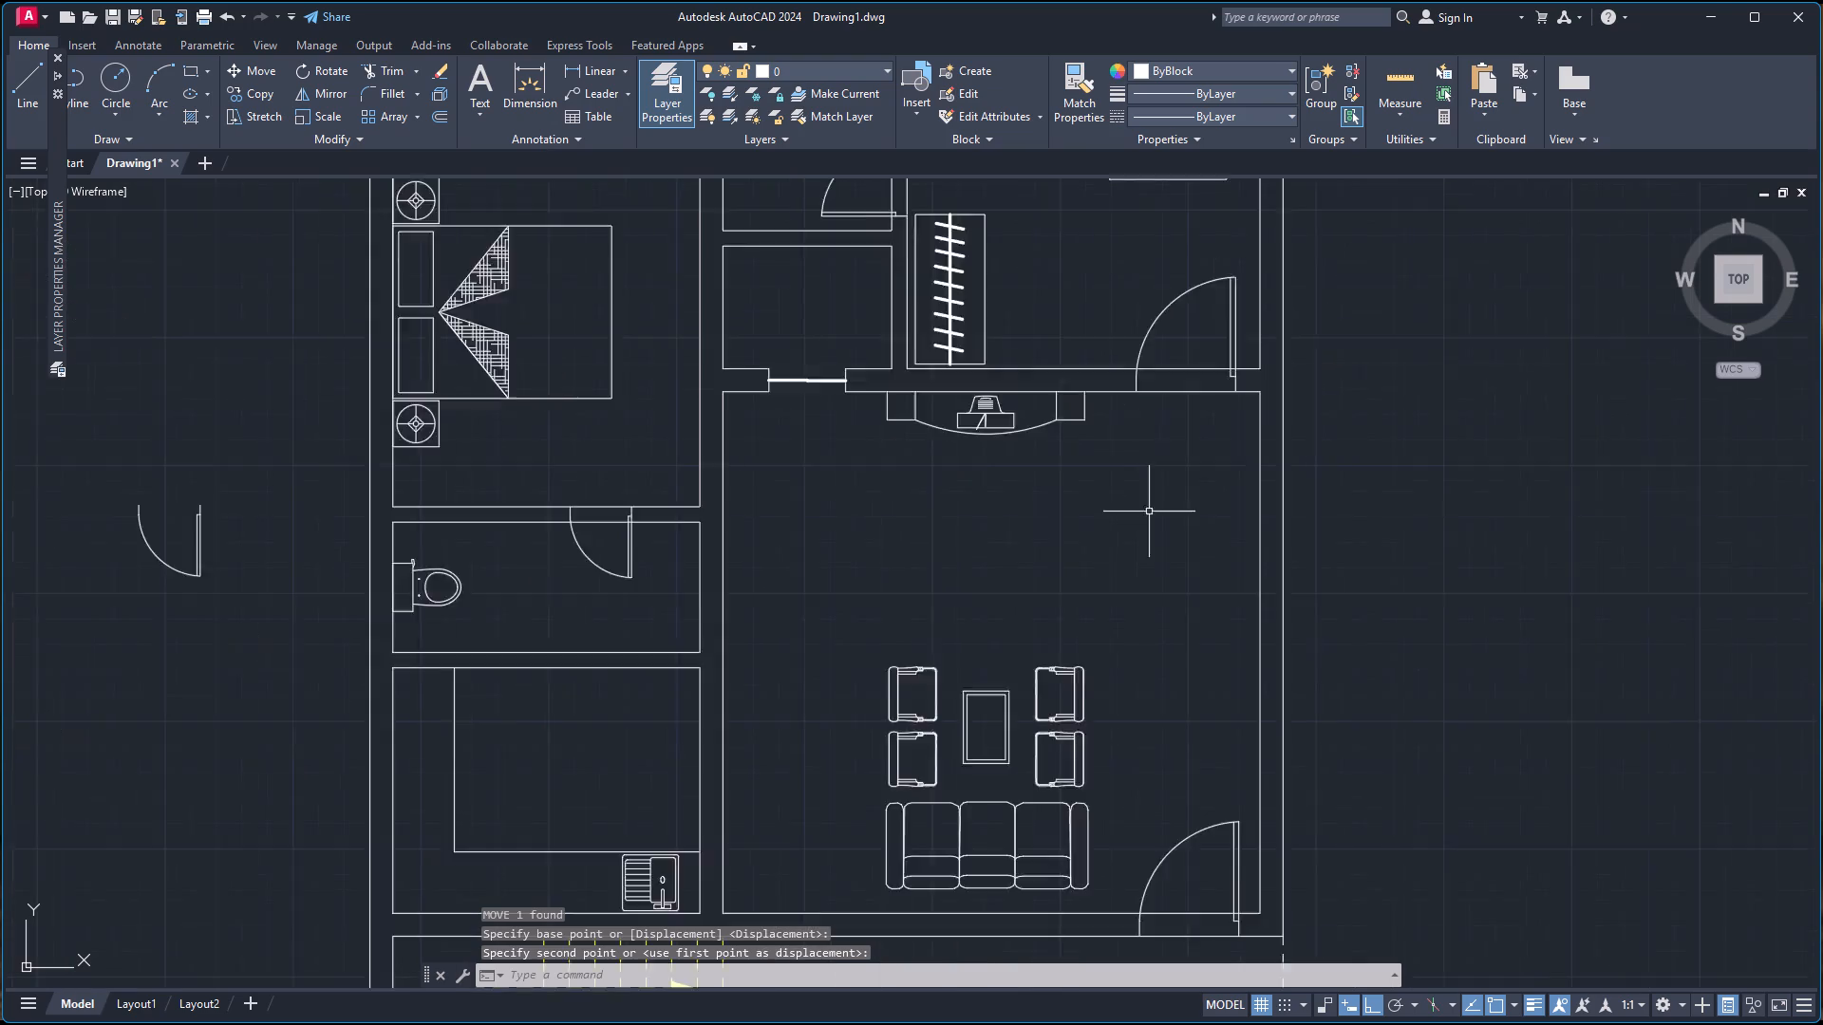
scroll(1161, 536, down, 1)
scroll(1170, 708, up, 5)
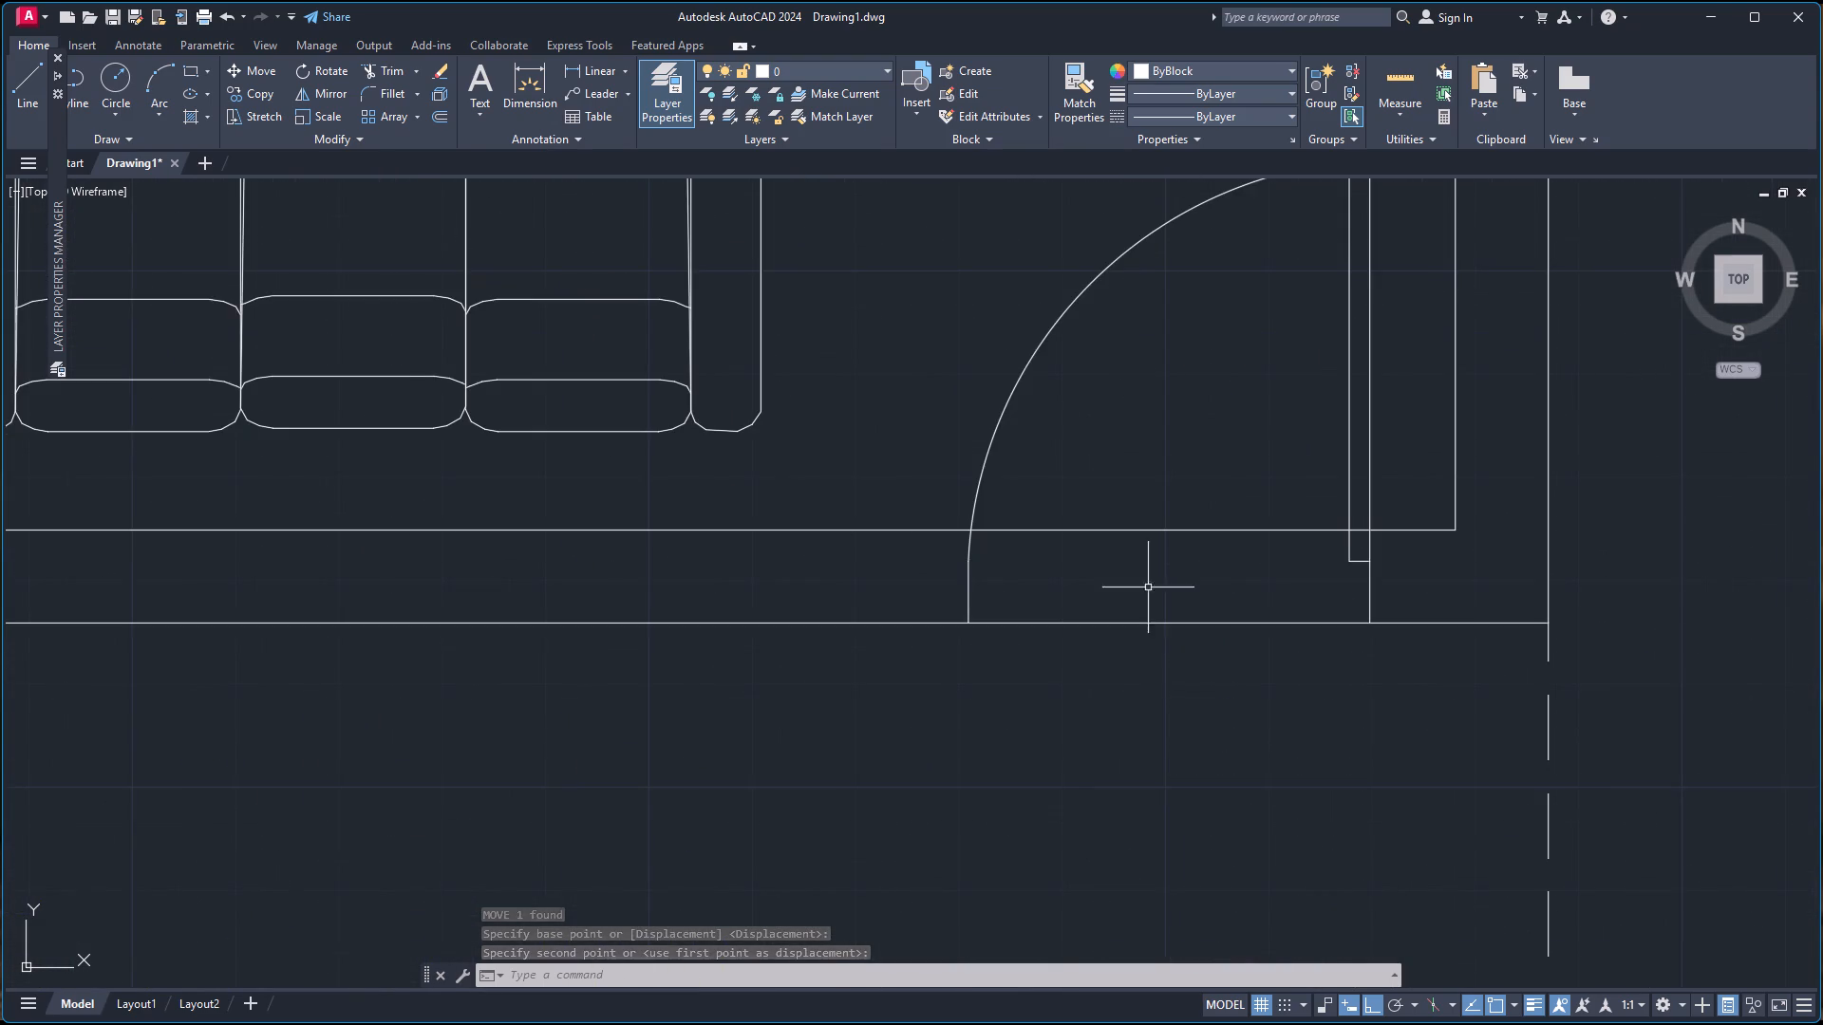
scroll(1024, 472, down, 5)
scroll(779, 282, down, 2)
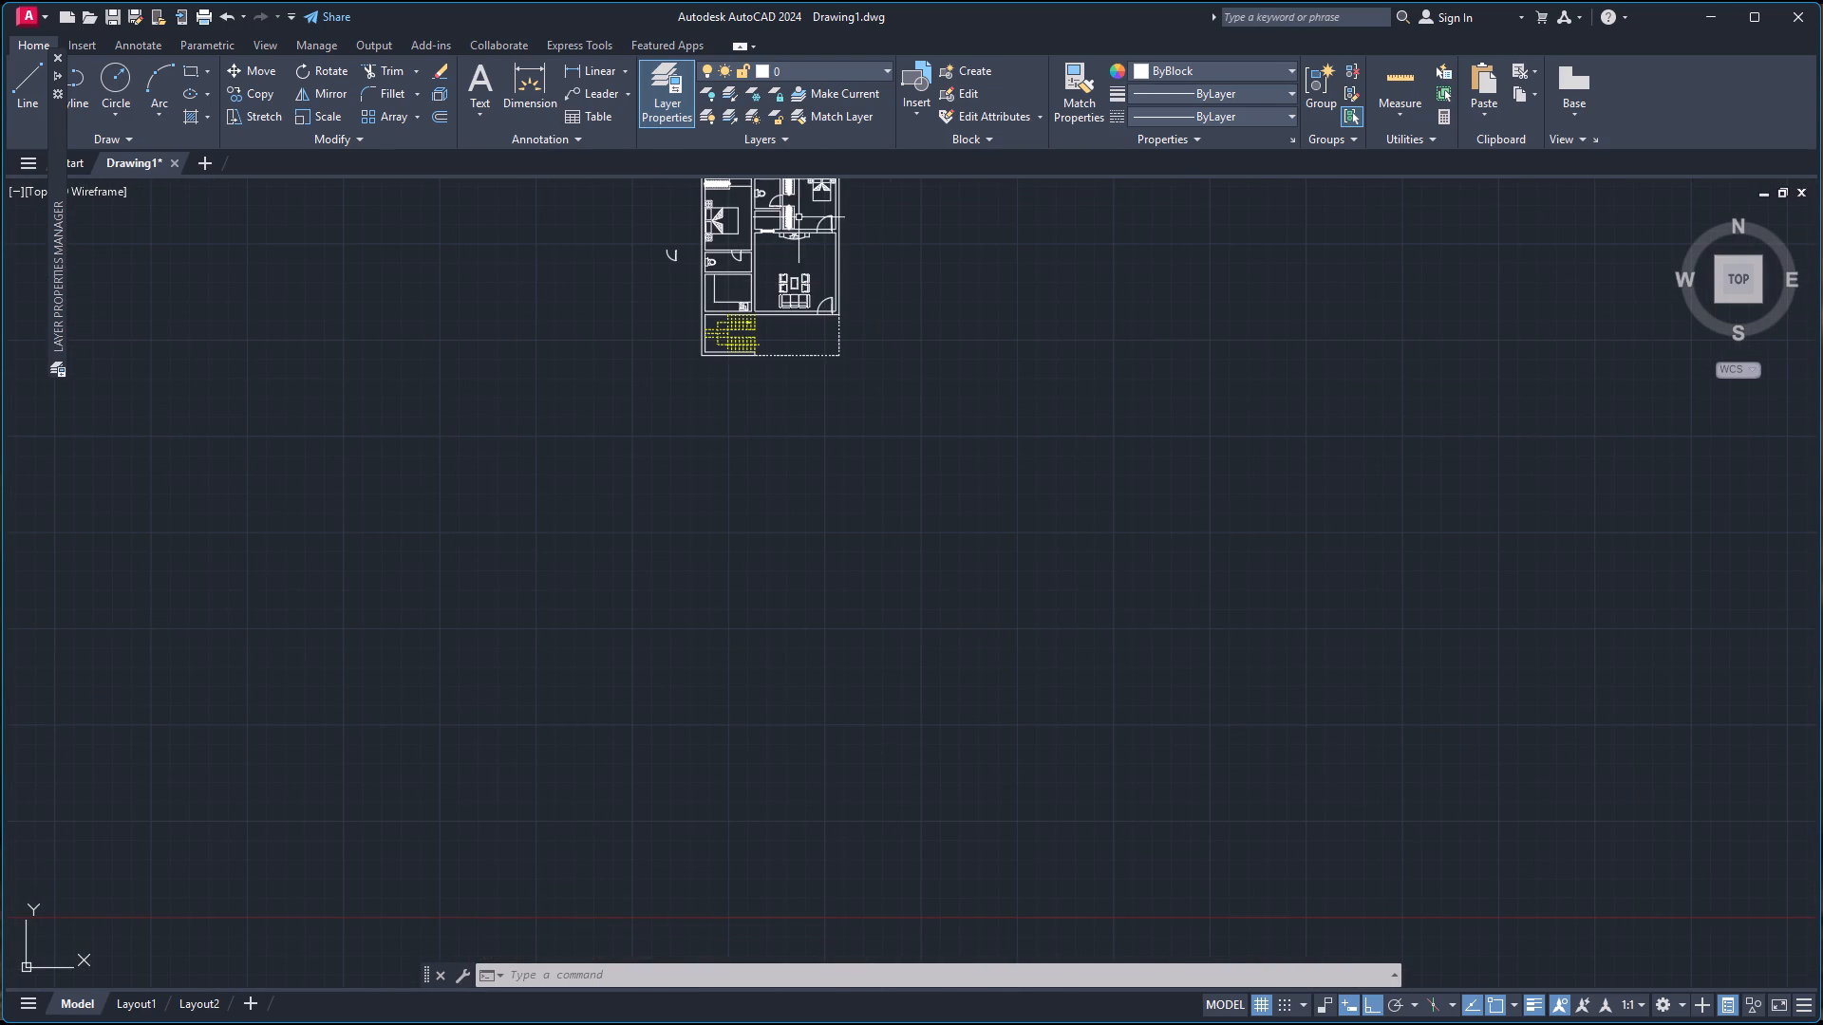
scroll(752, 191, up, 4)
scroll(754, 188, down, 1)
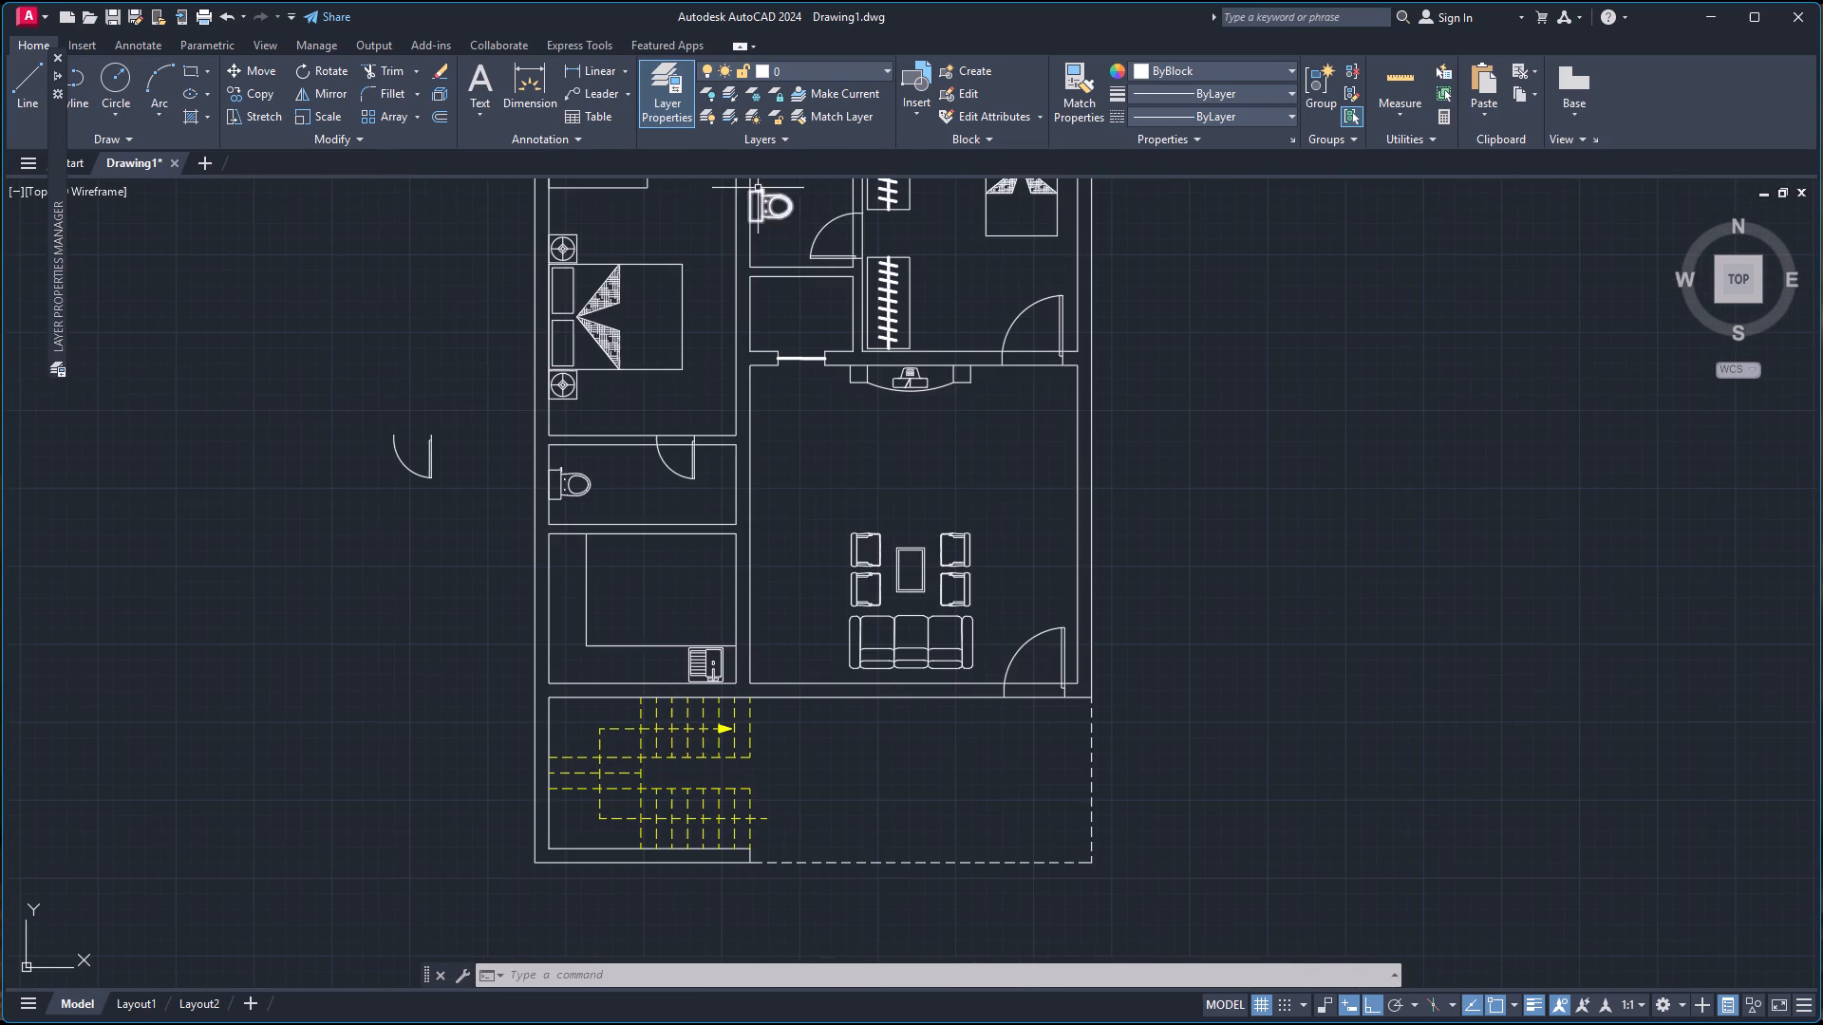
scroll(822, 210, up, 4)
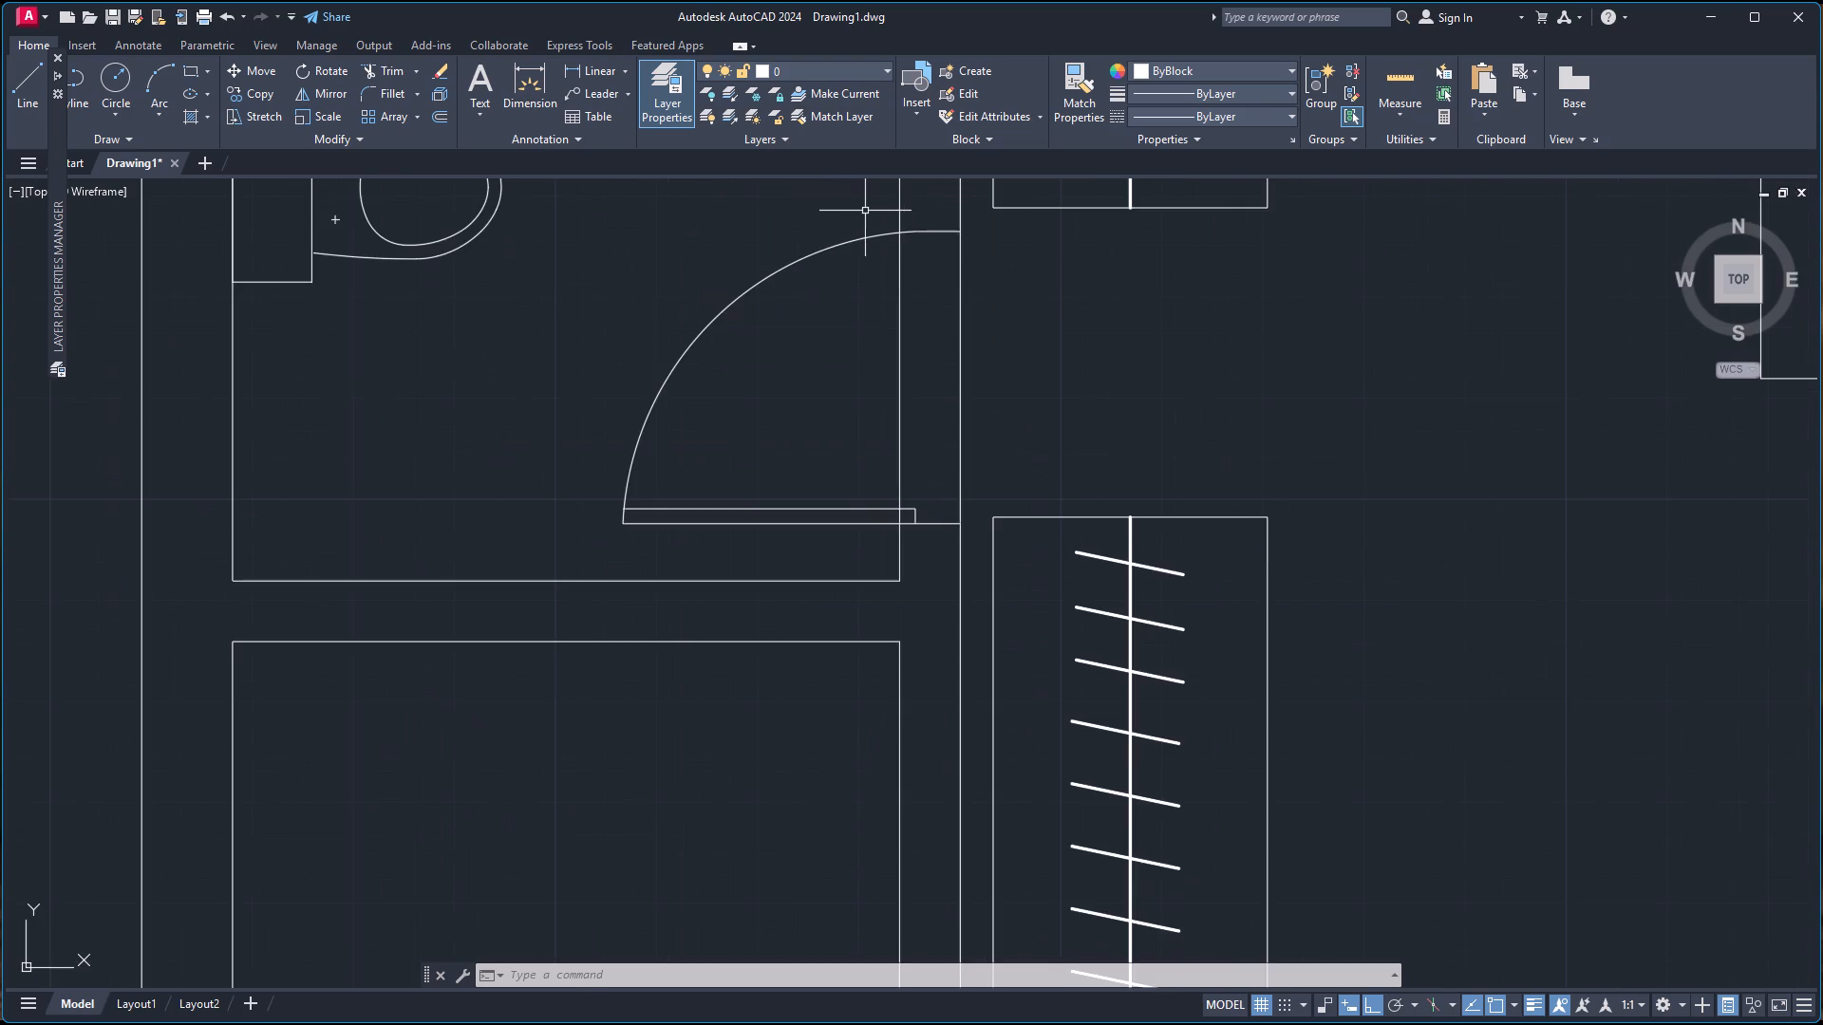
scroll(886, 222, down, 4)
scroll(967, 226, down, 1)
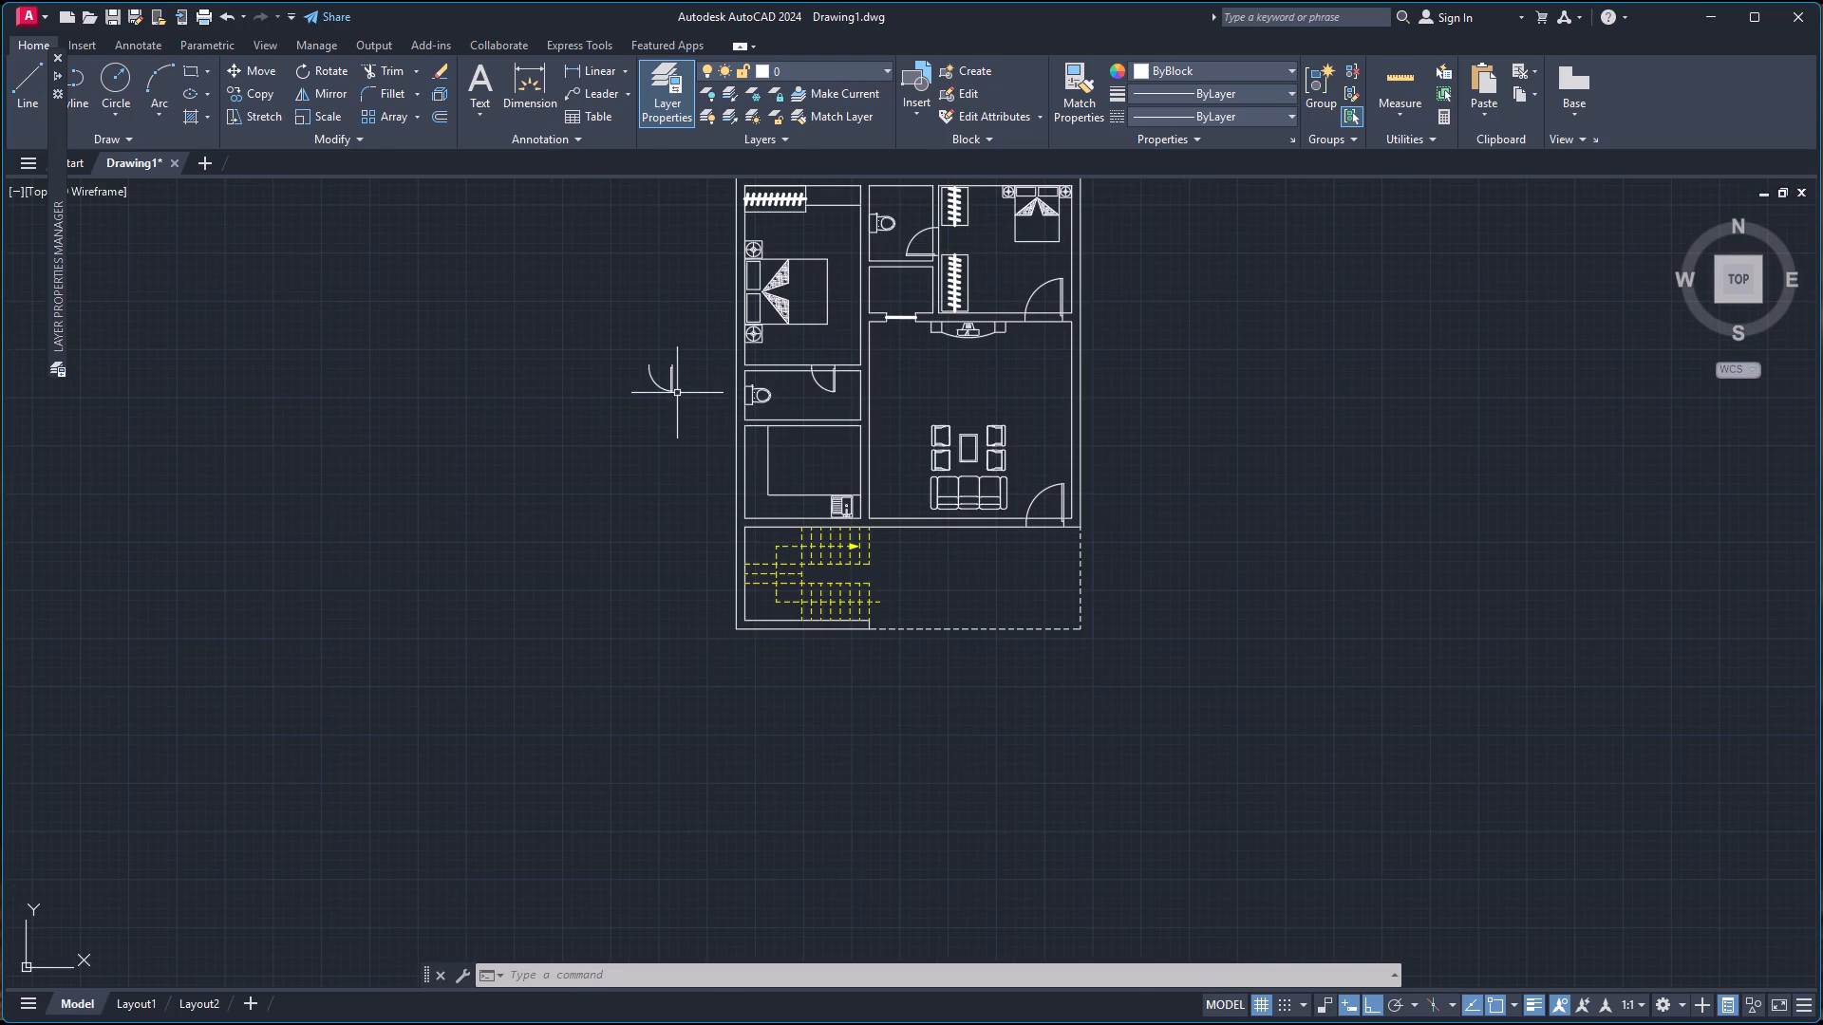
Rotate the copied door west of the plan by 270° about its hinge end.
scroll(647, 324, up, 3)
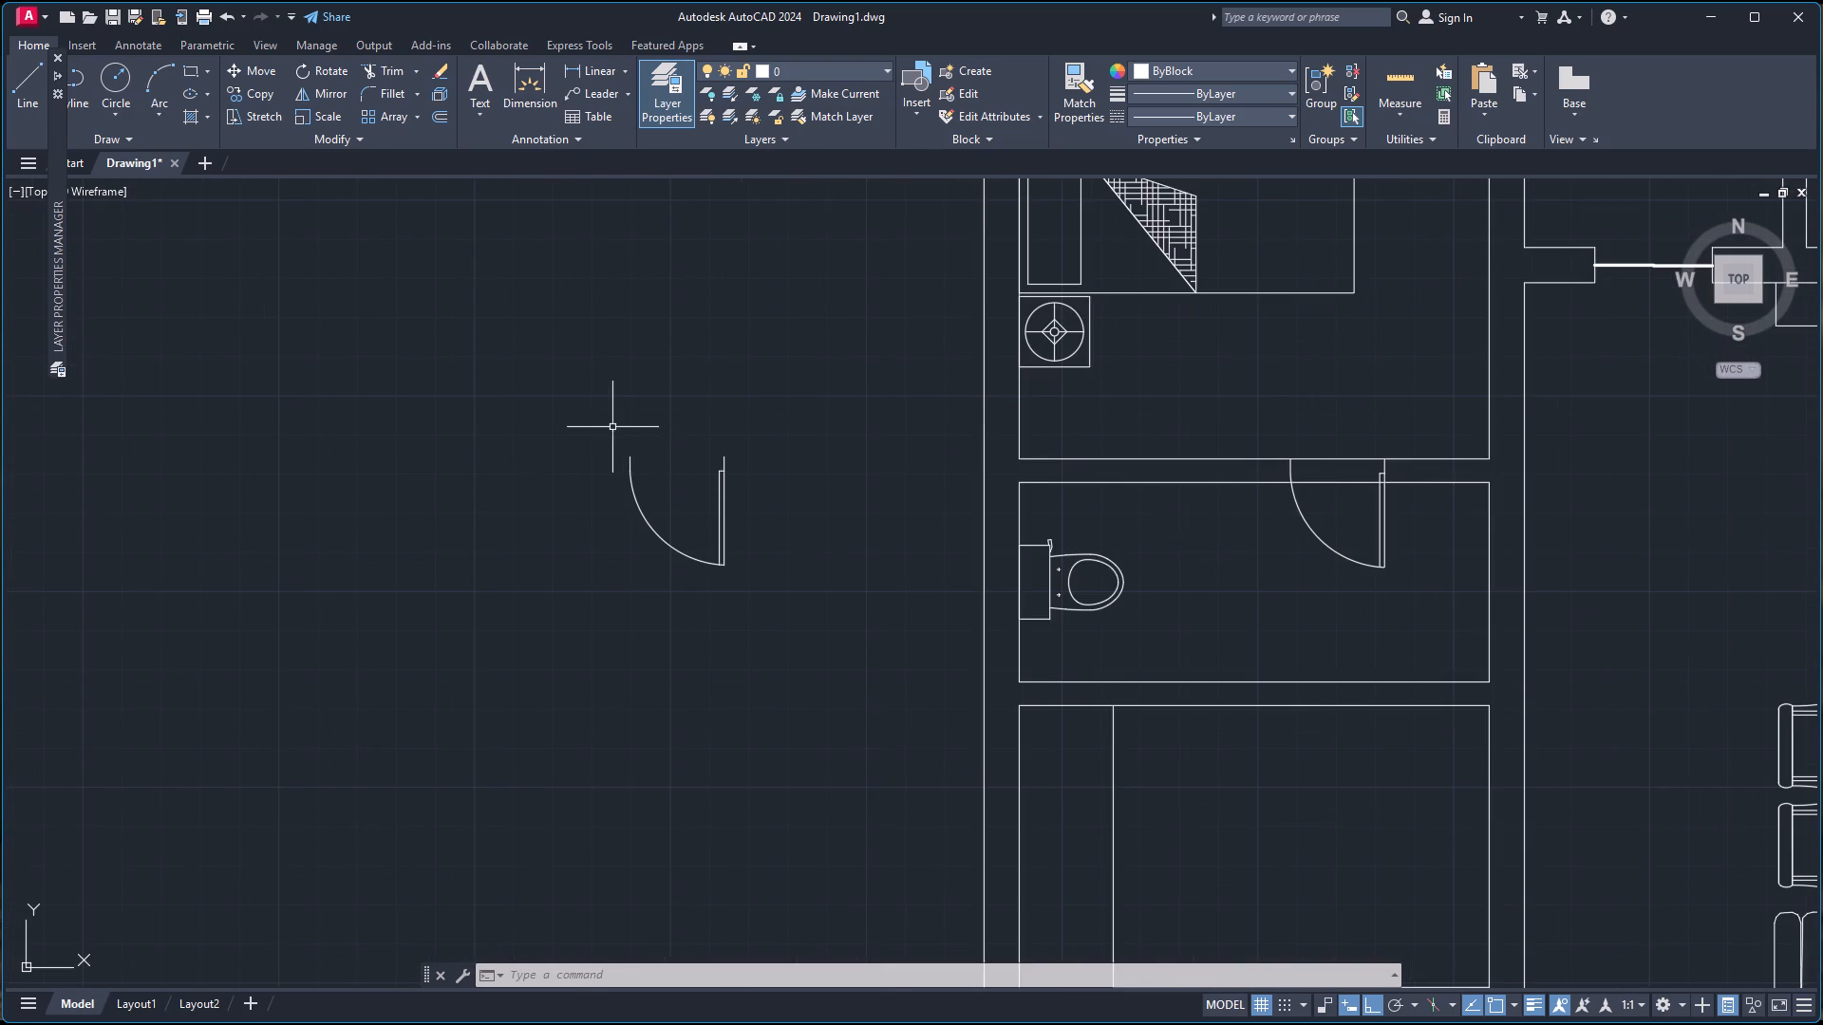
click(603, 424)
click(758, 585)
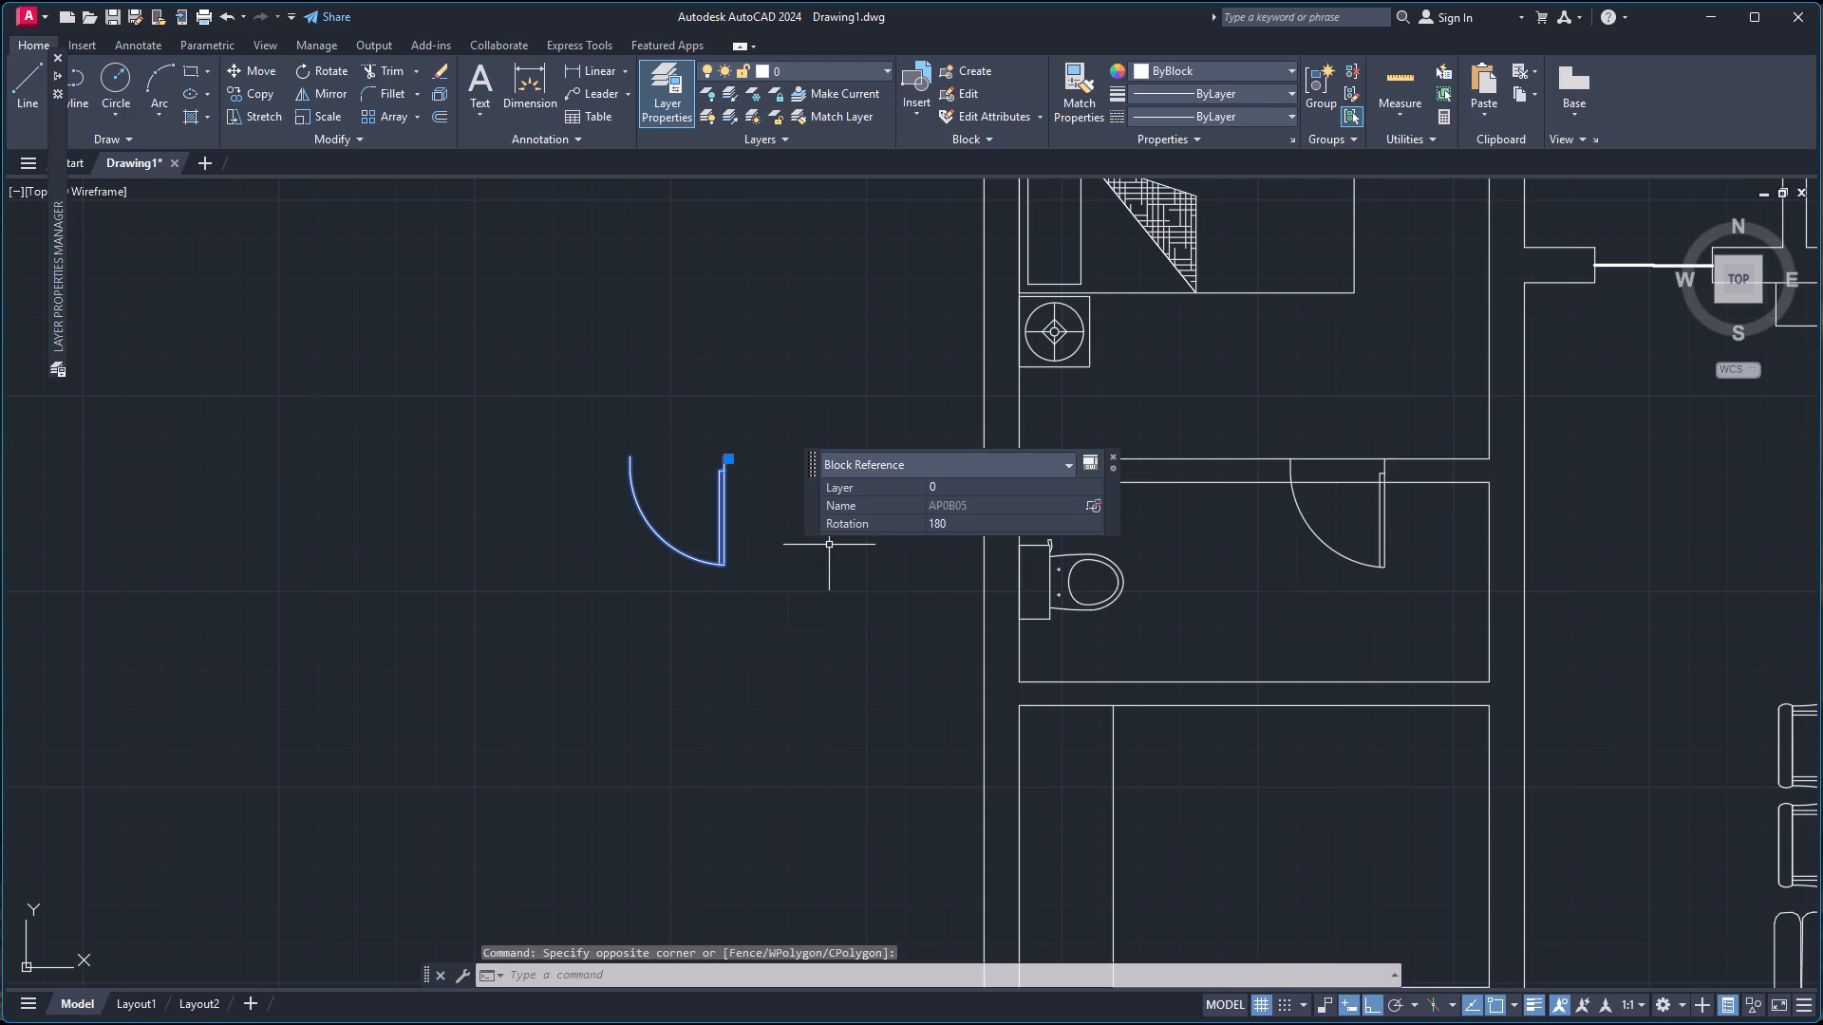
key(r)
key(o)
key(Return)
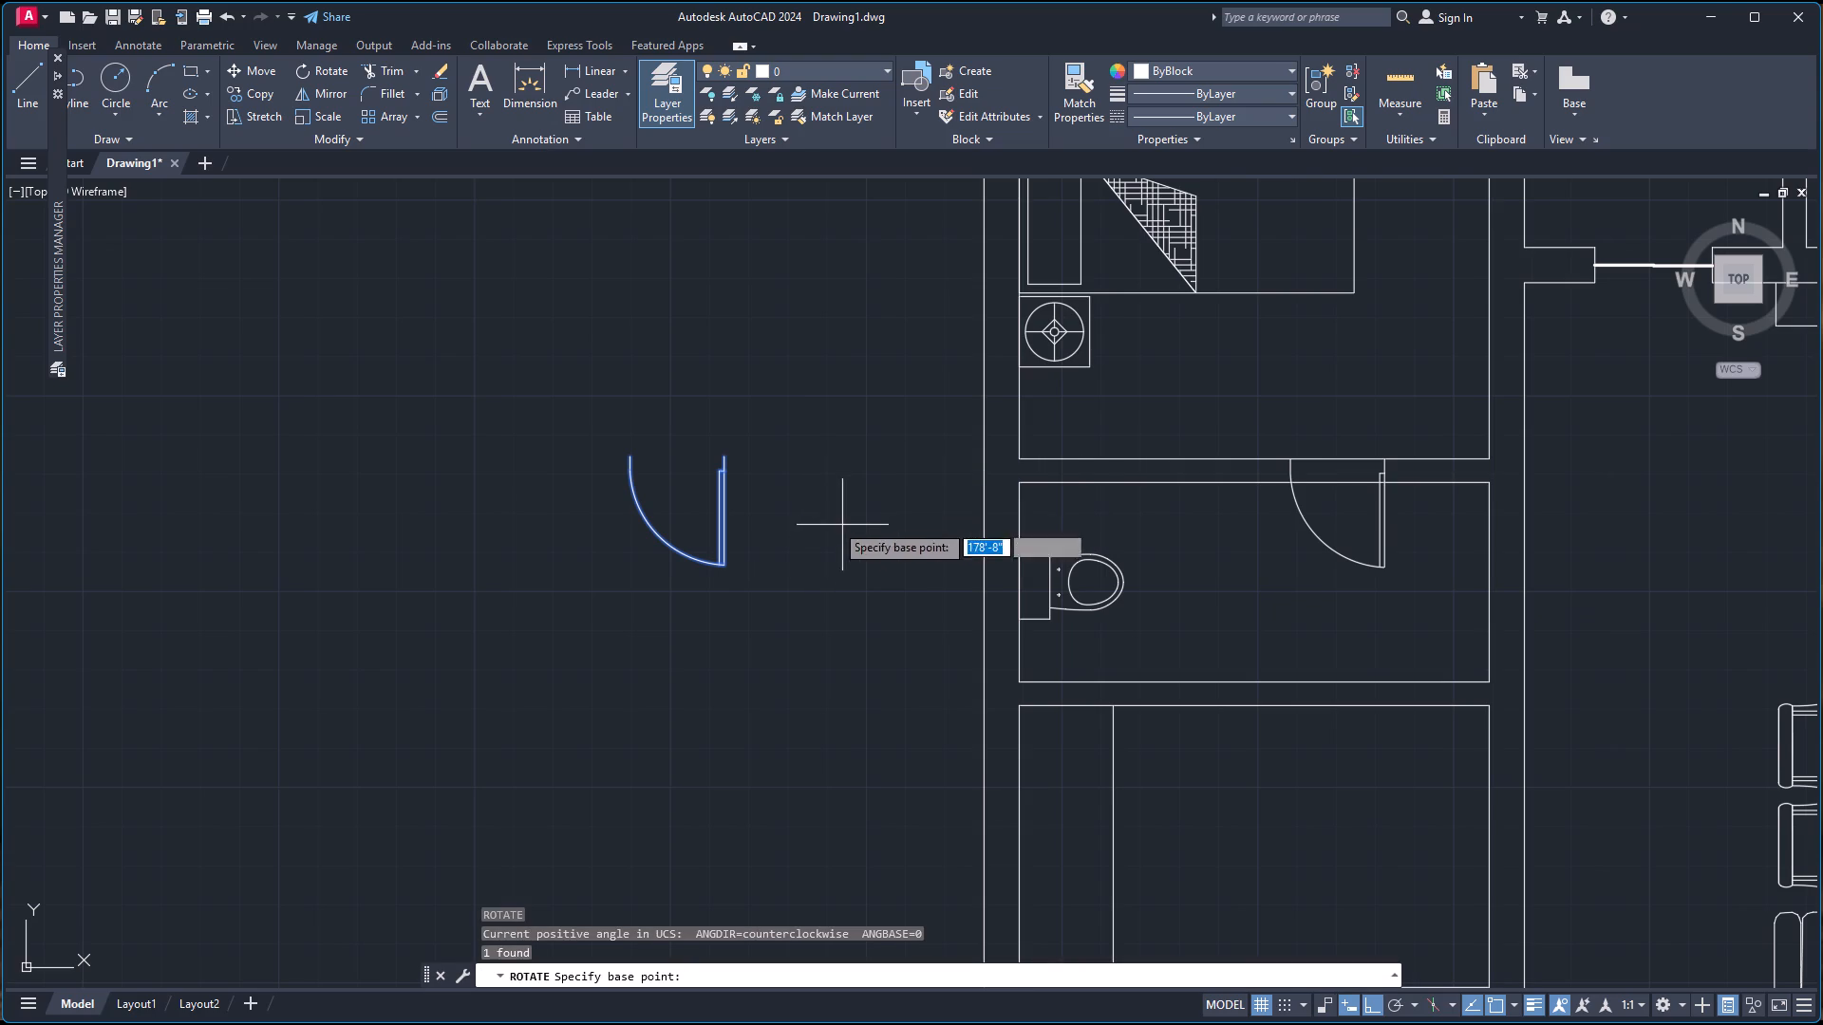
click(720, 452)
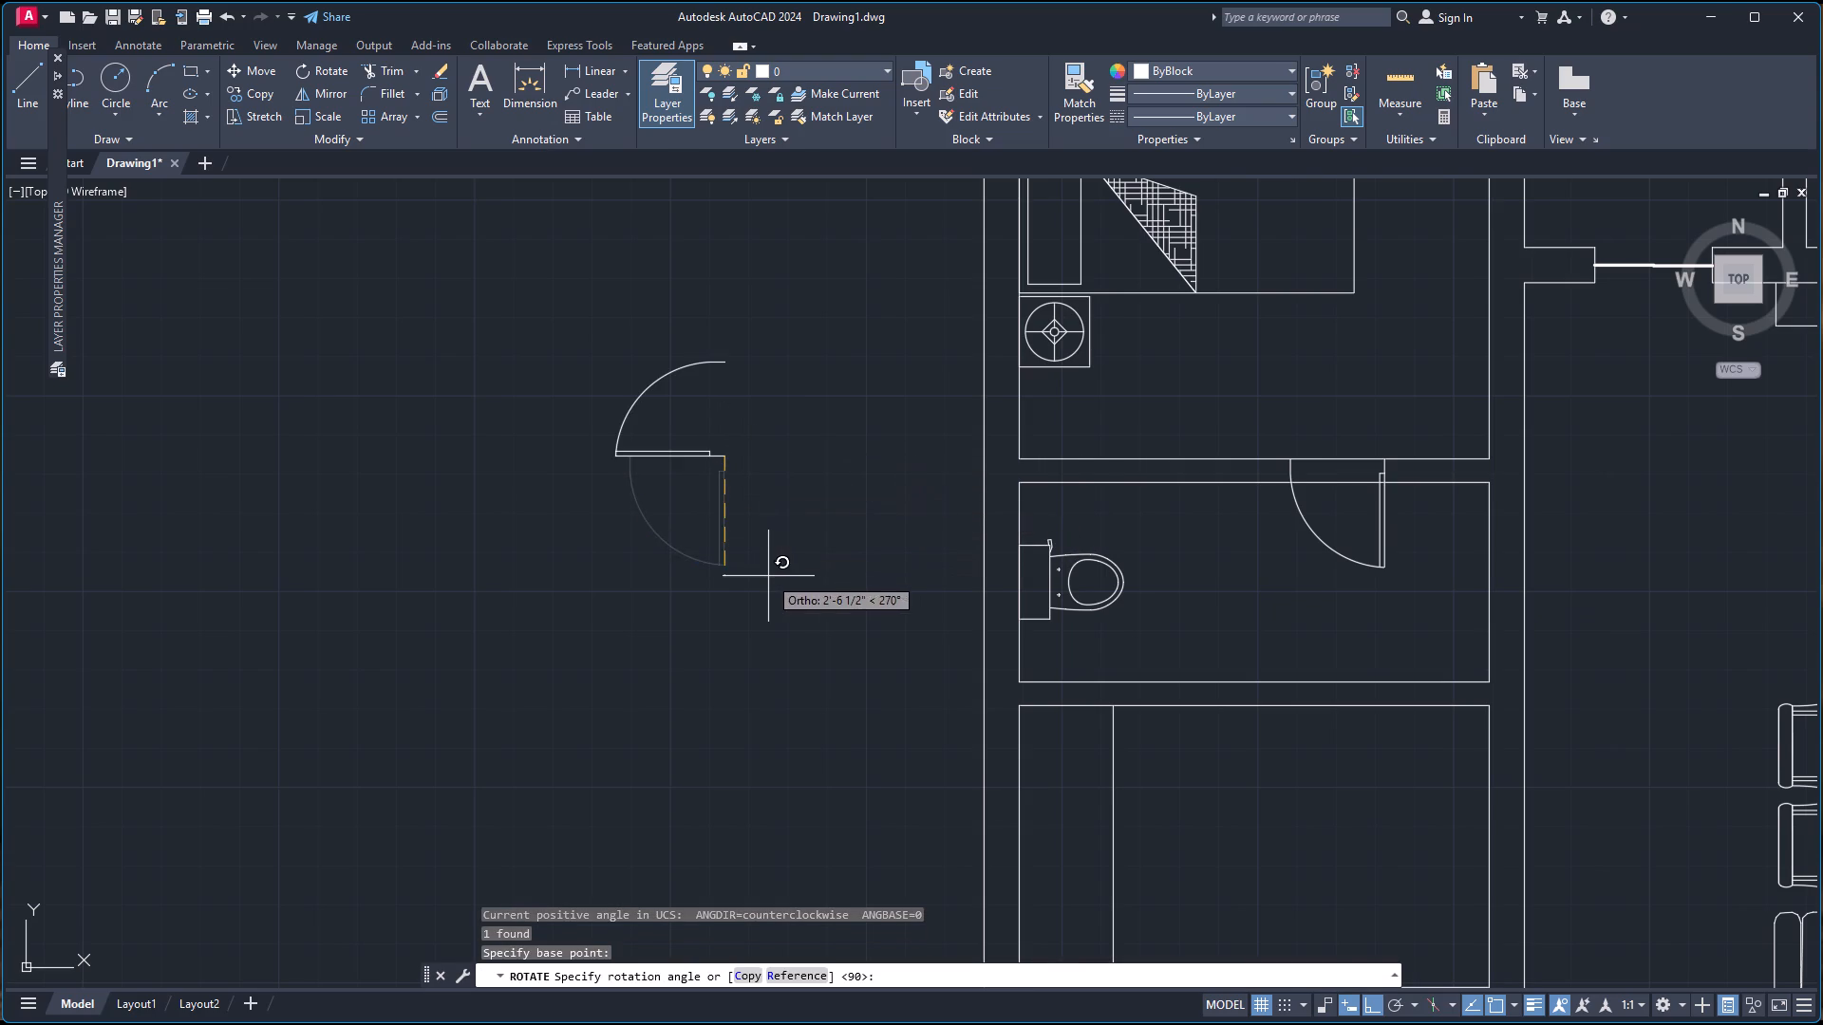
click(768, 577)
Move the rotated door by its hinge end onto the outer line of the west bedroom's east wall, just north of the bathroom.
click(559, 349)
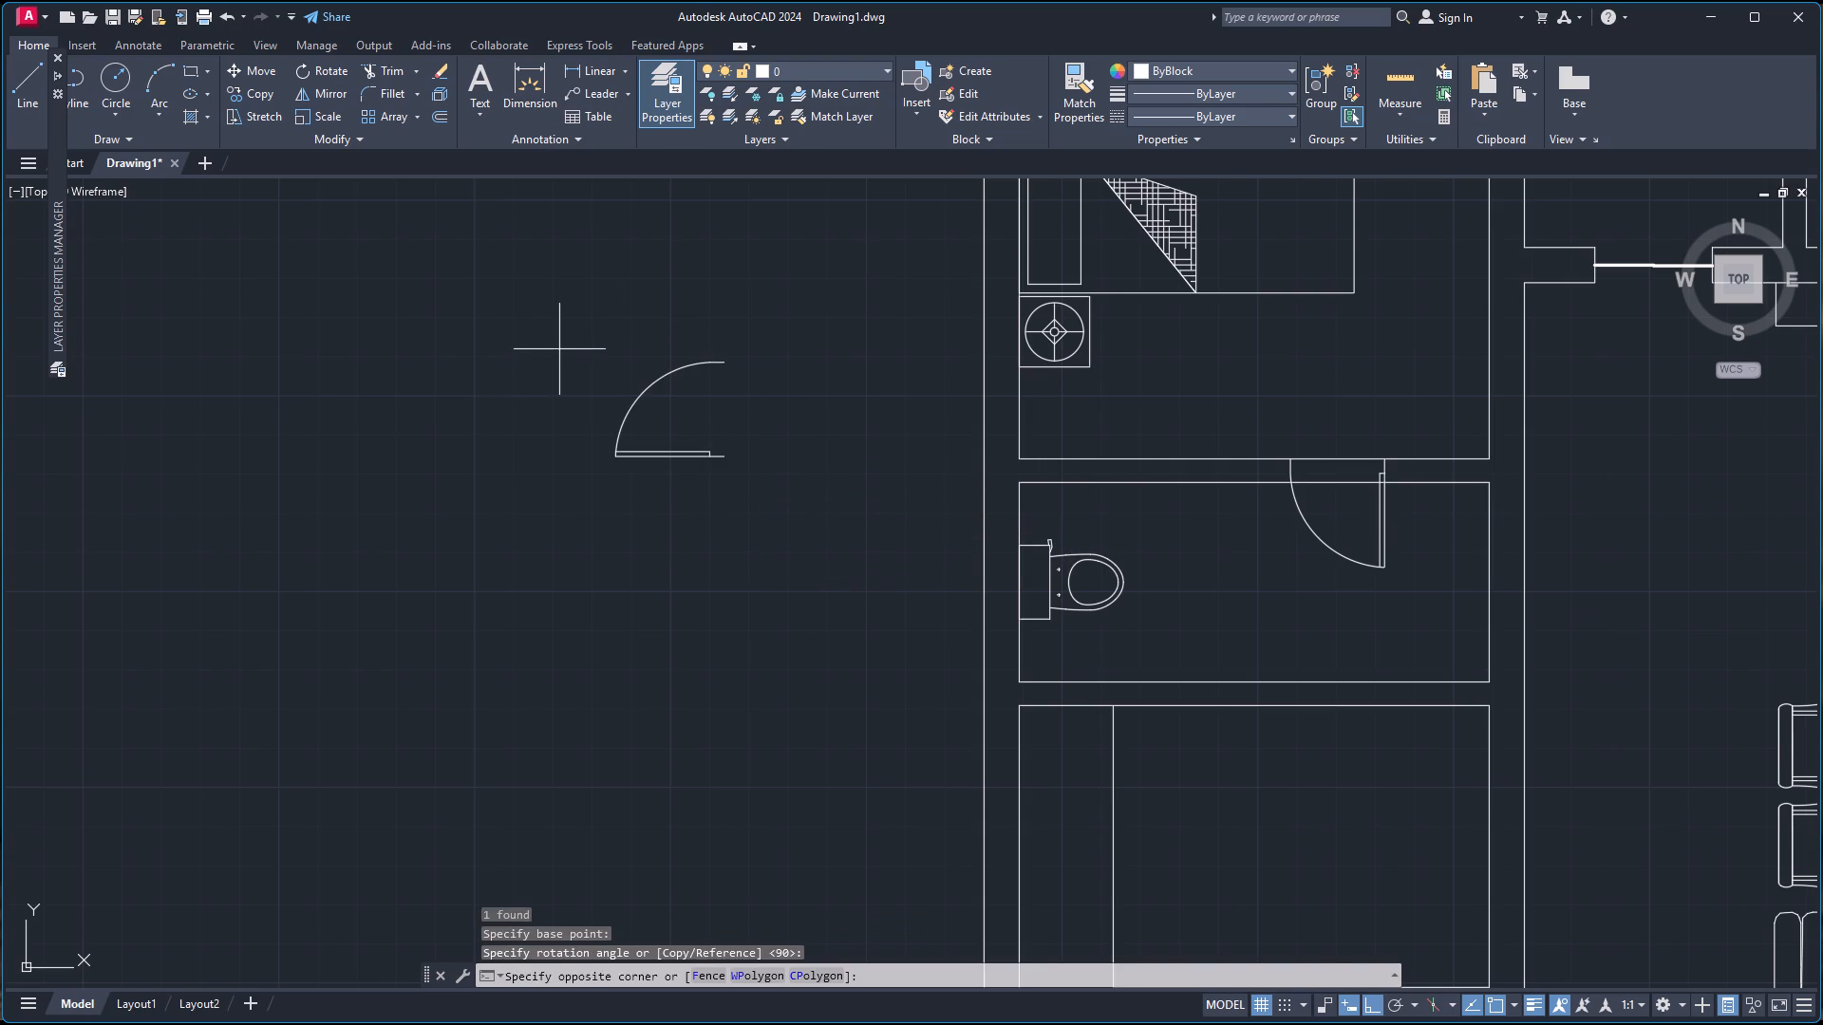
click(818, 567)
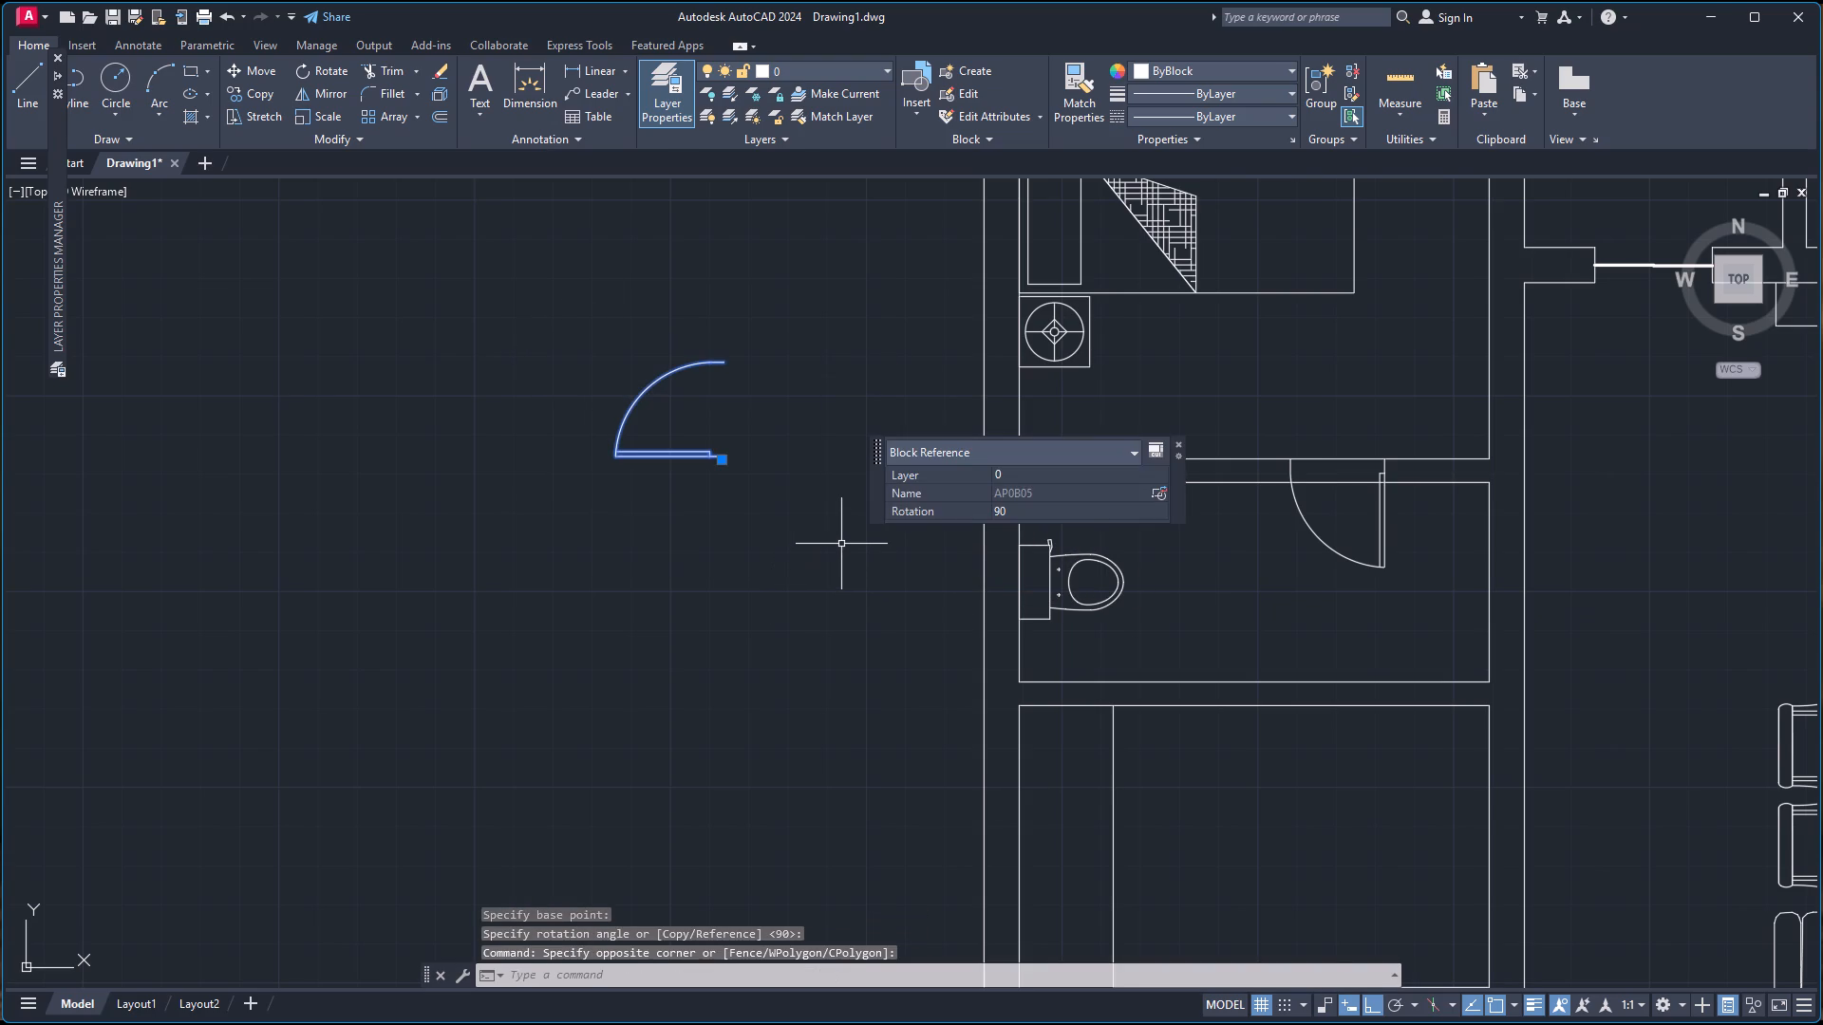
key(c)
key(BackSpace)
key(m)
key(Return)
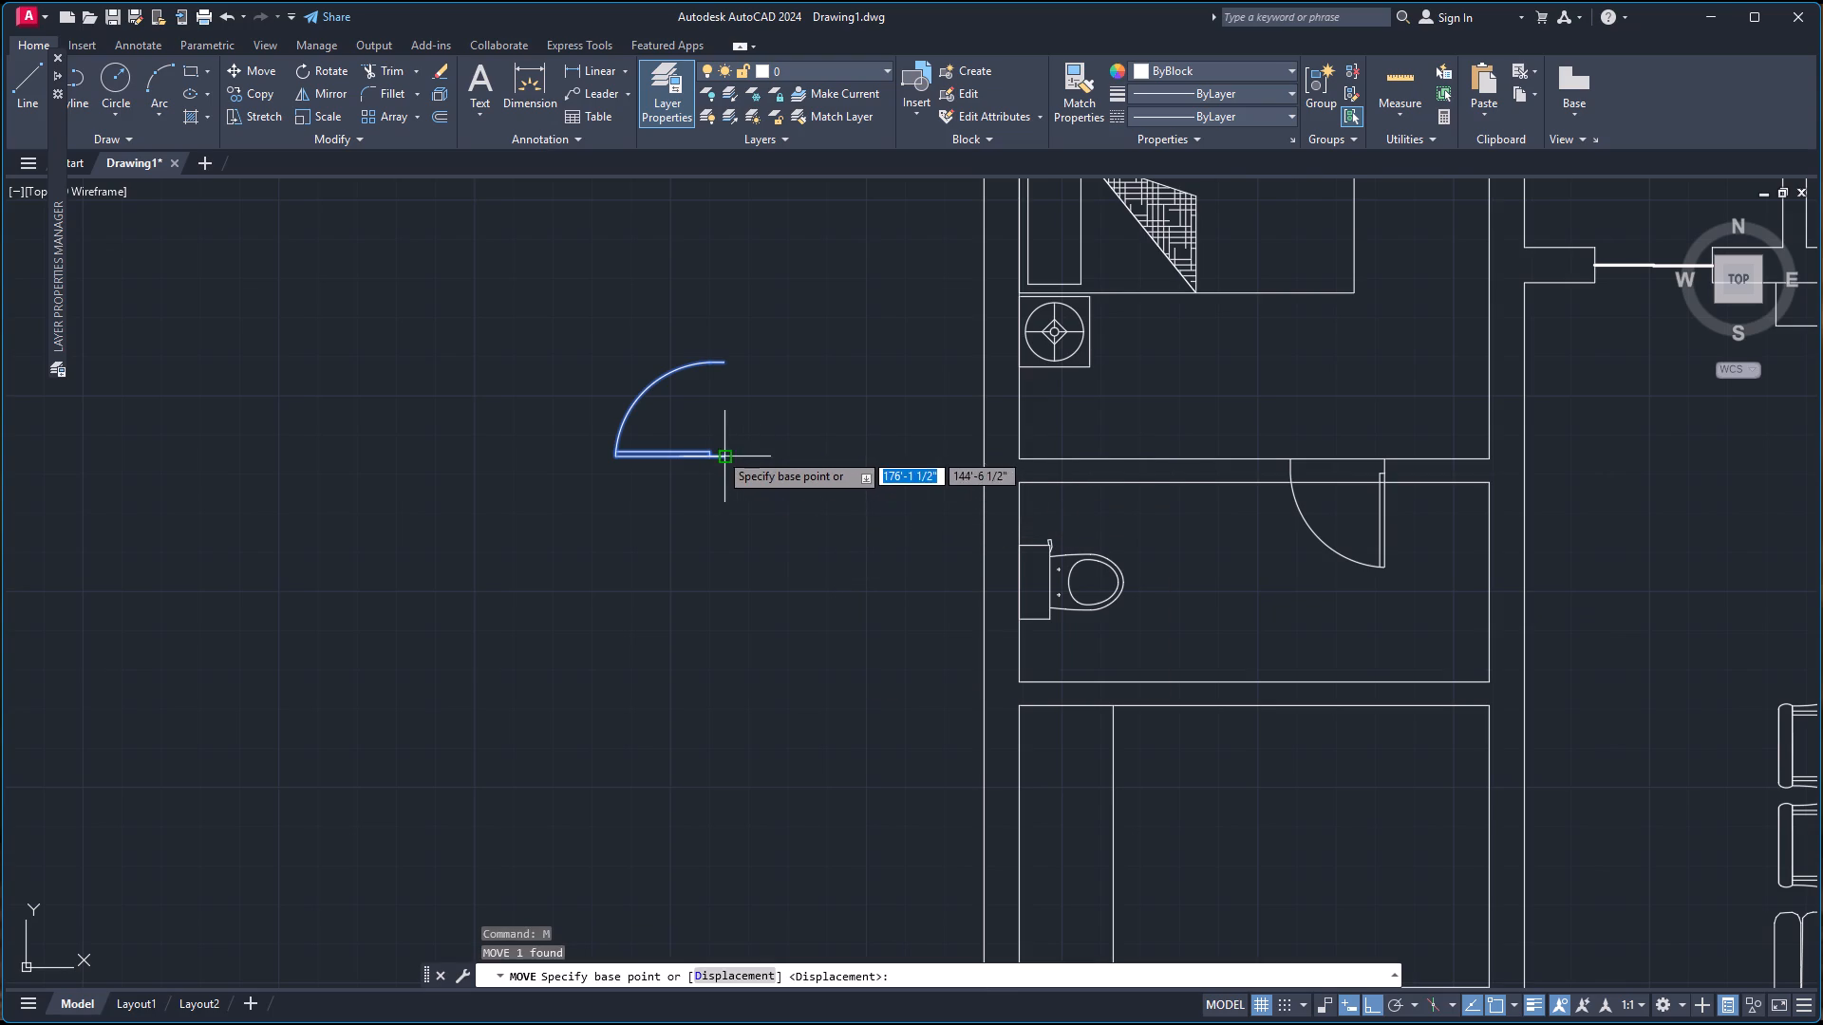
click(726, 451)
scroll(951, 441, down, 4)
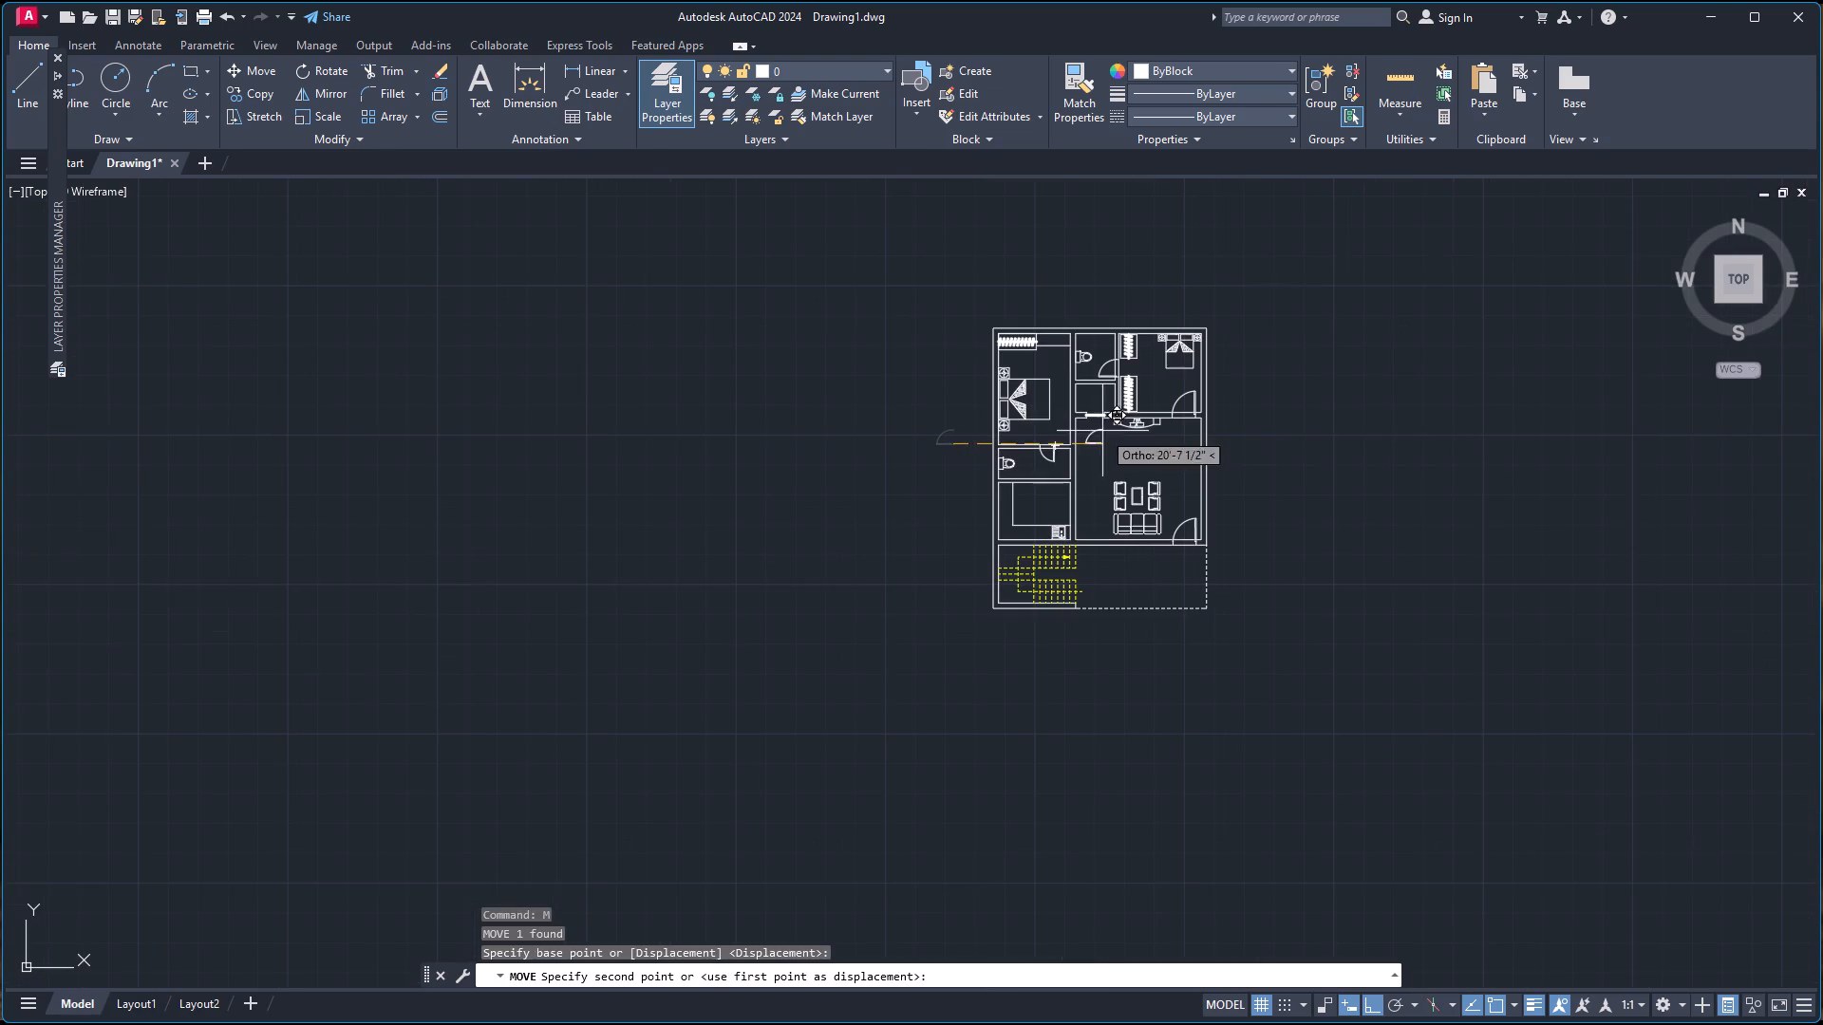
scroll(1083, 385, up, 5)
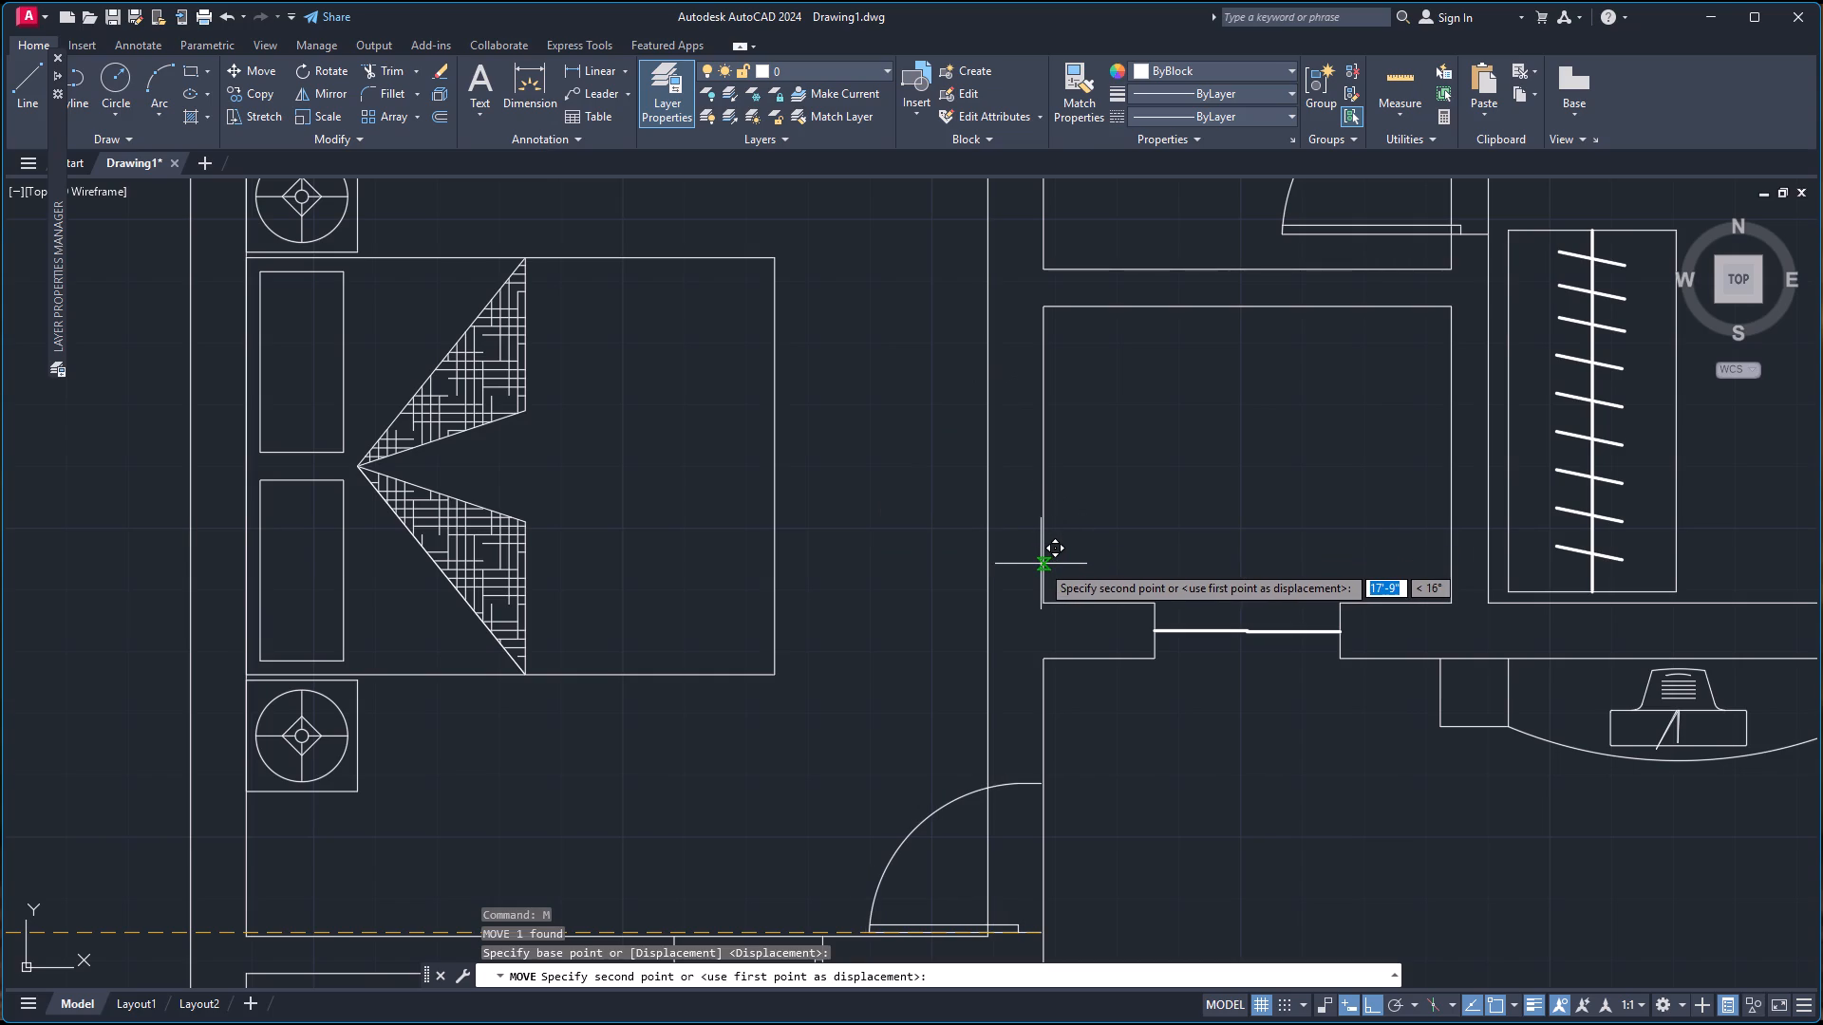
scroll(1088, 460, down, 4)
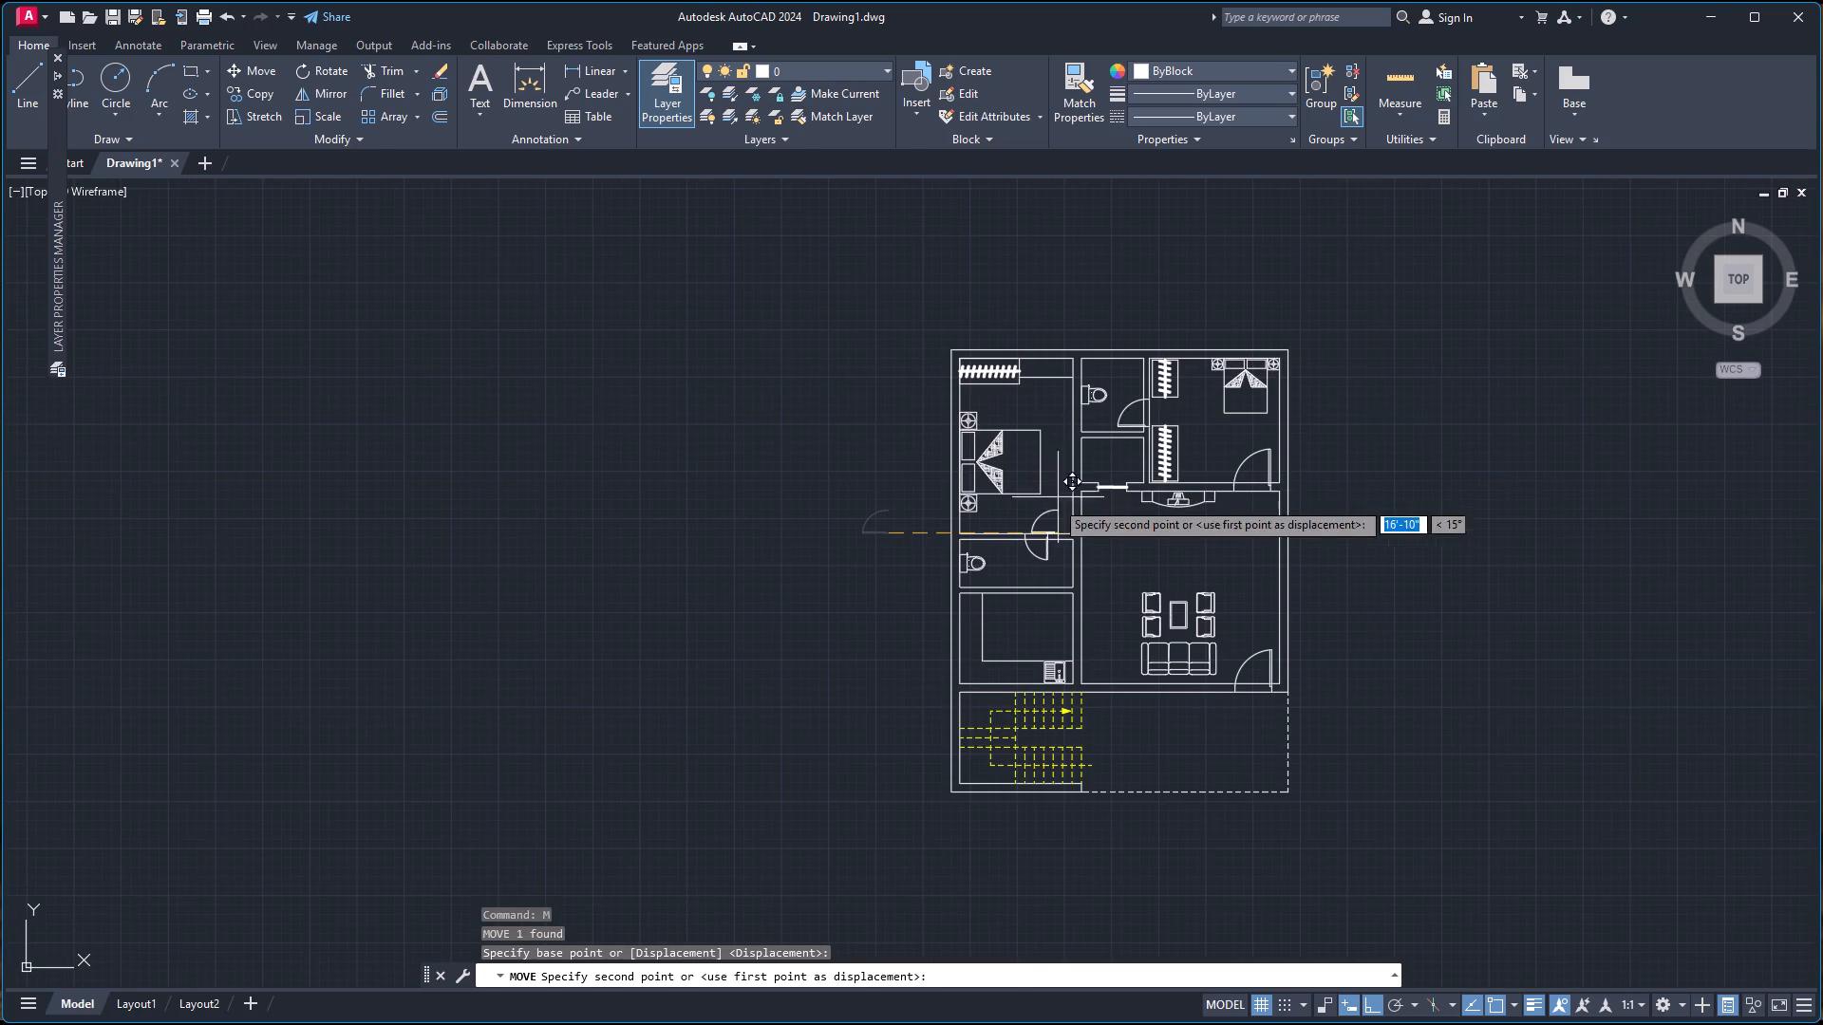
scroll(1059, 522, up, 3)
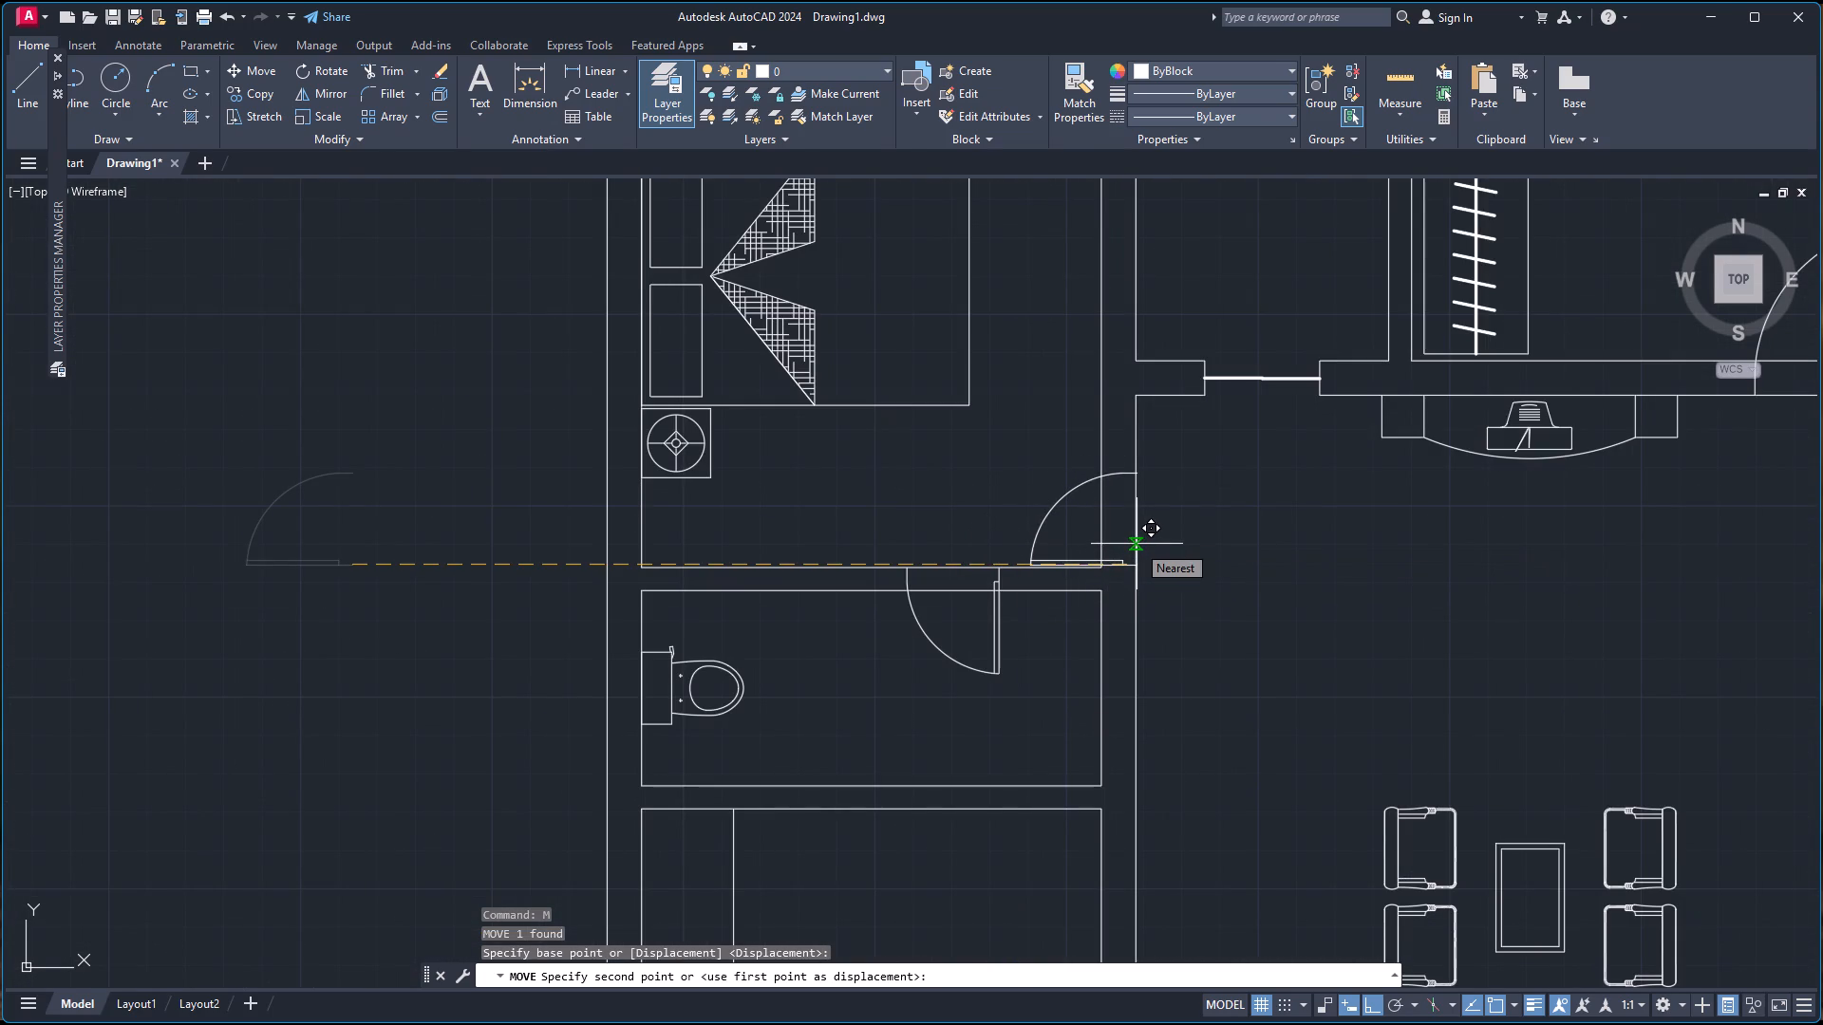
click(1137, 539)
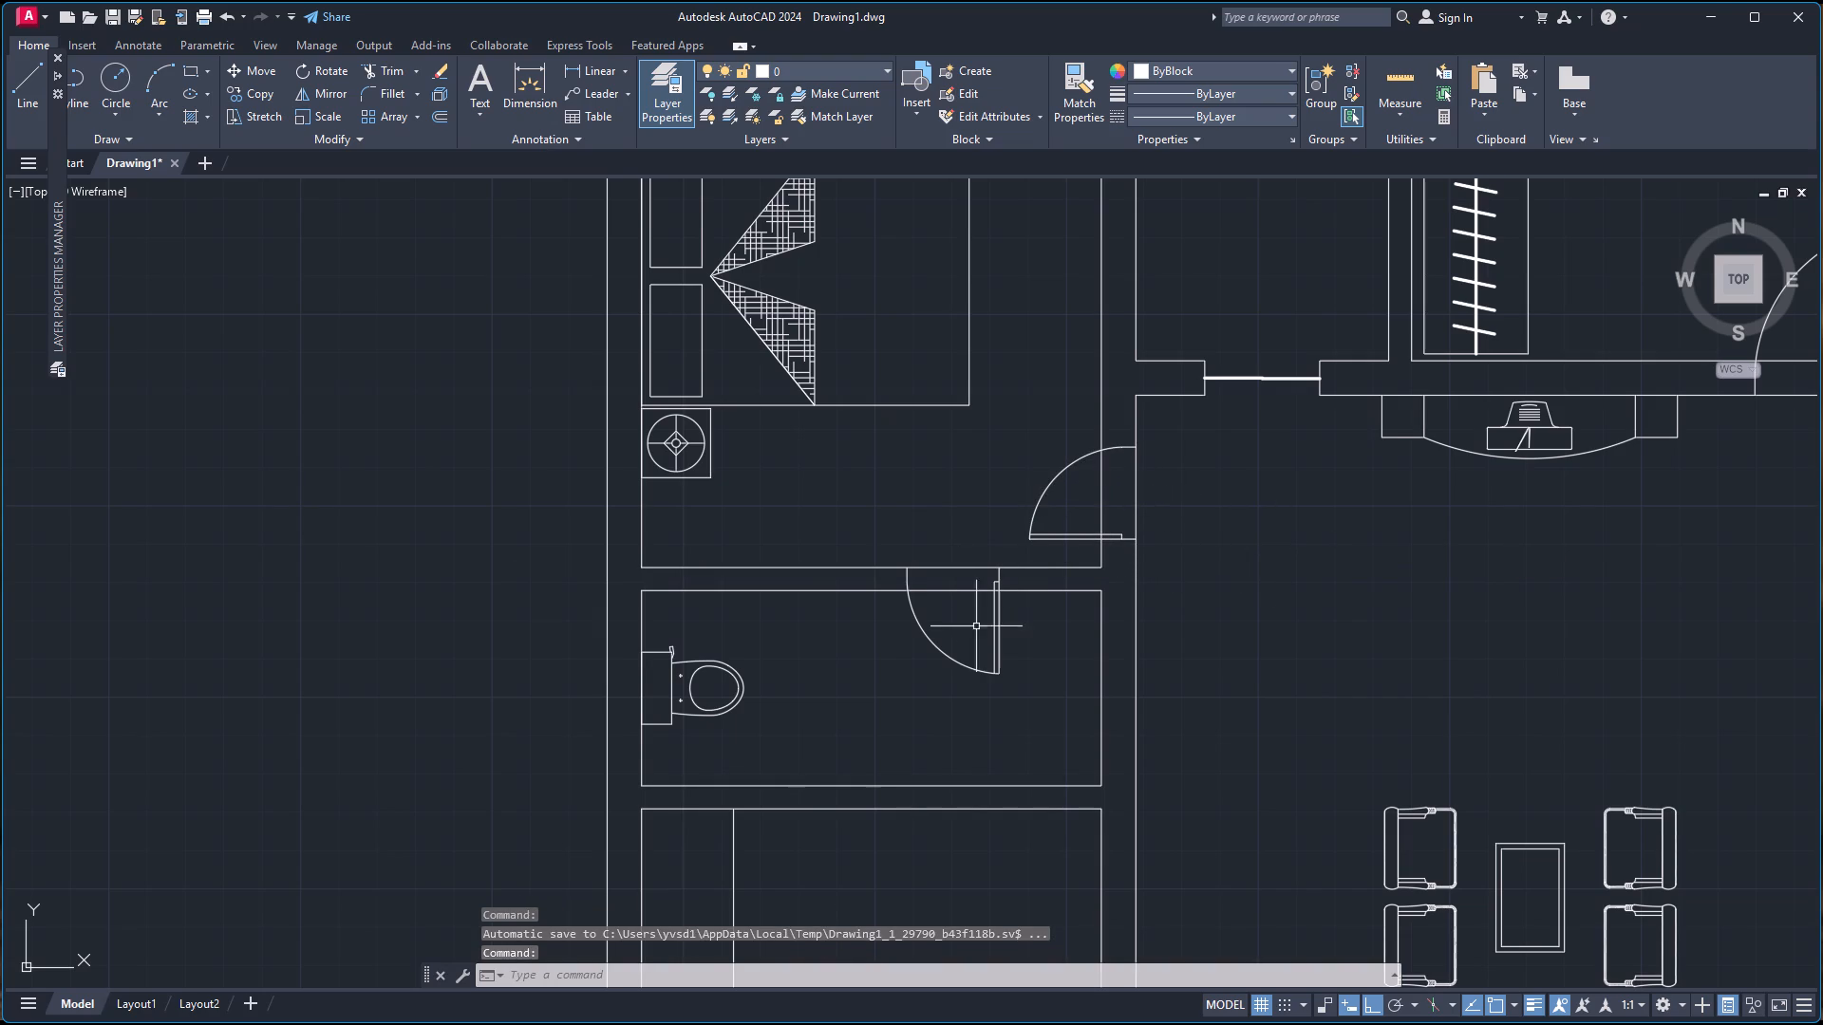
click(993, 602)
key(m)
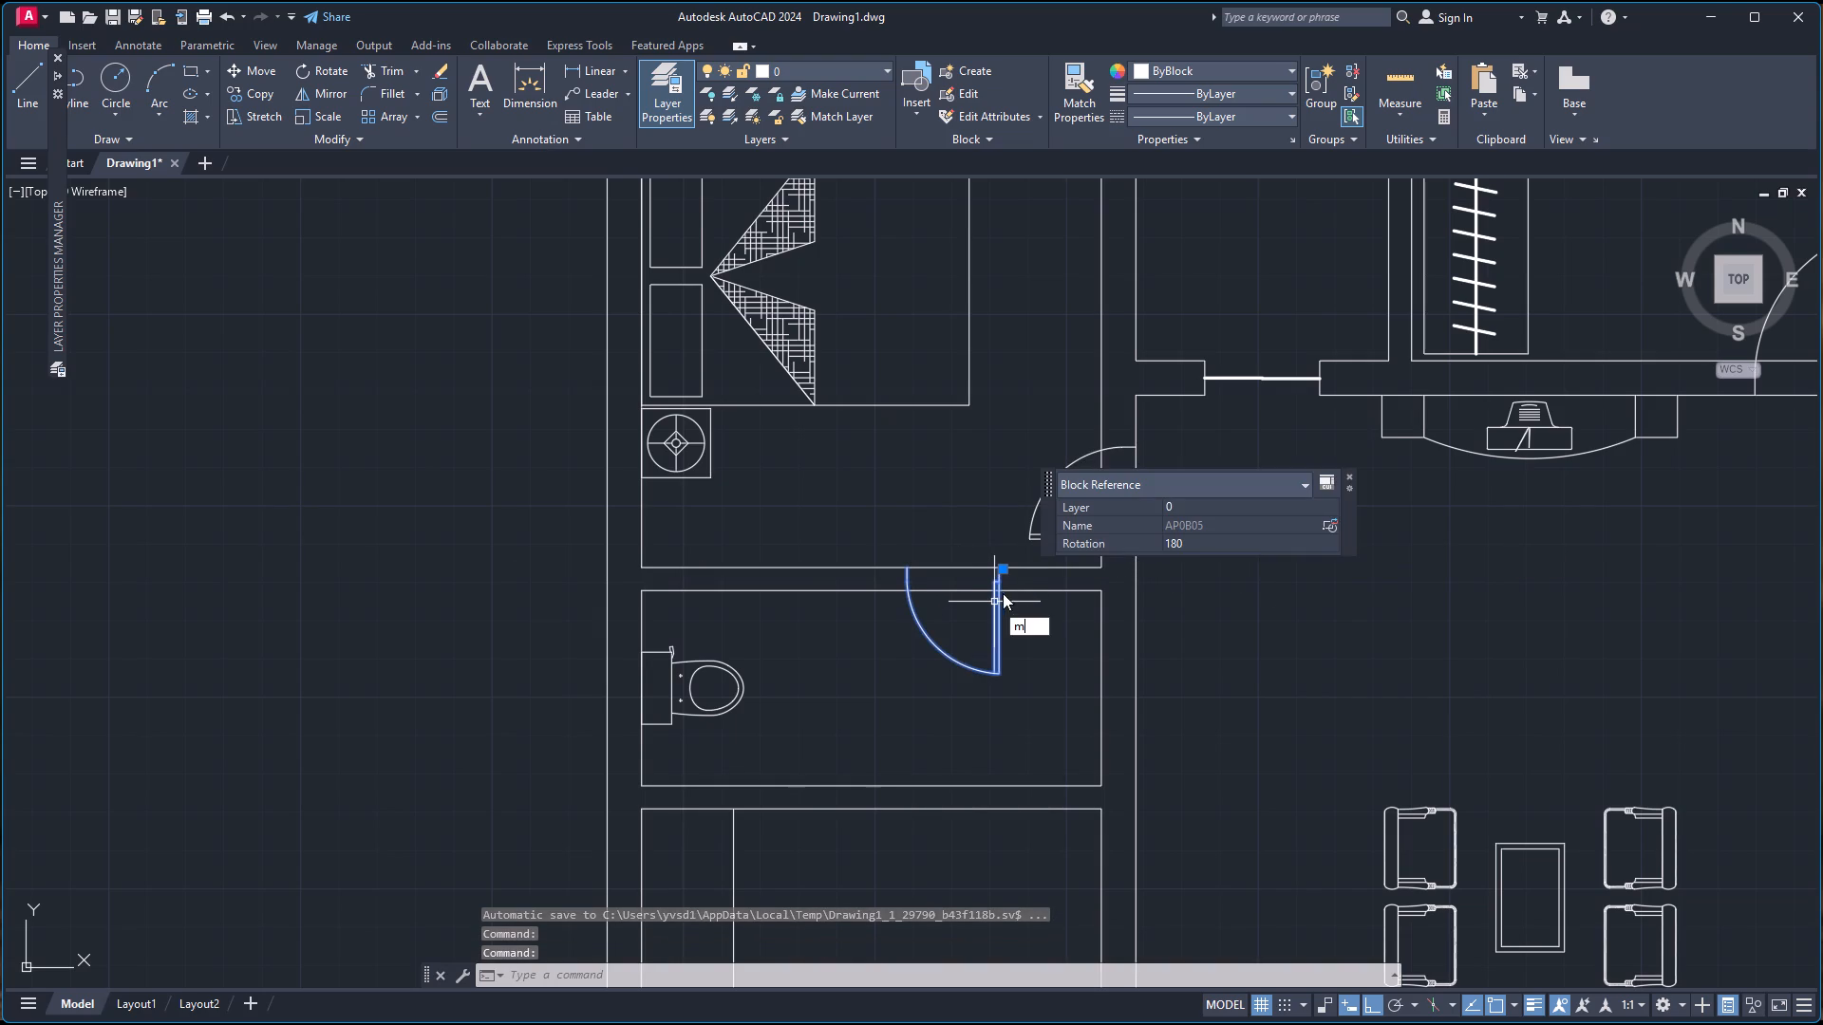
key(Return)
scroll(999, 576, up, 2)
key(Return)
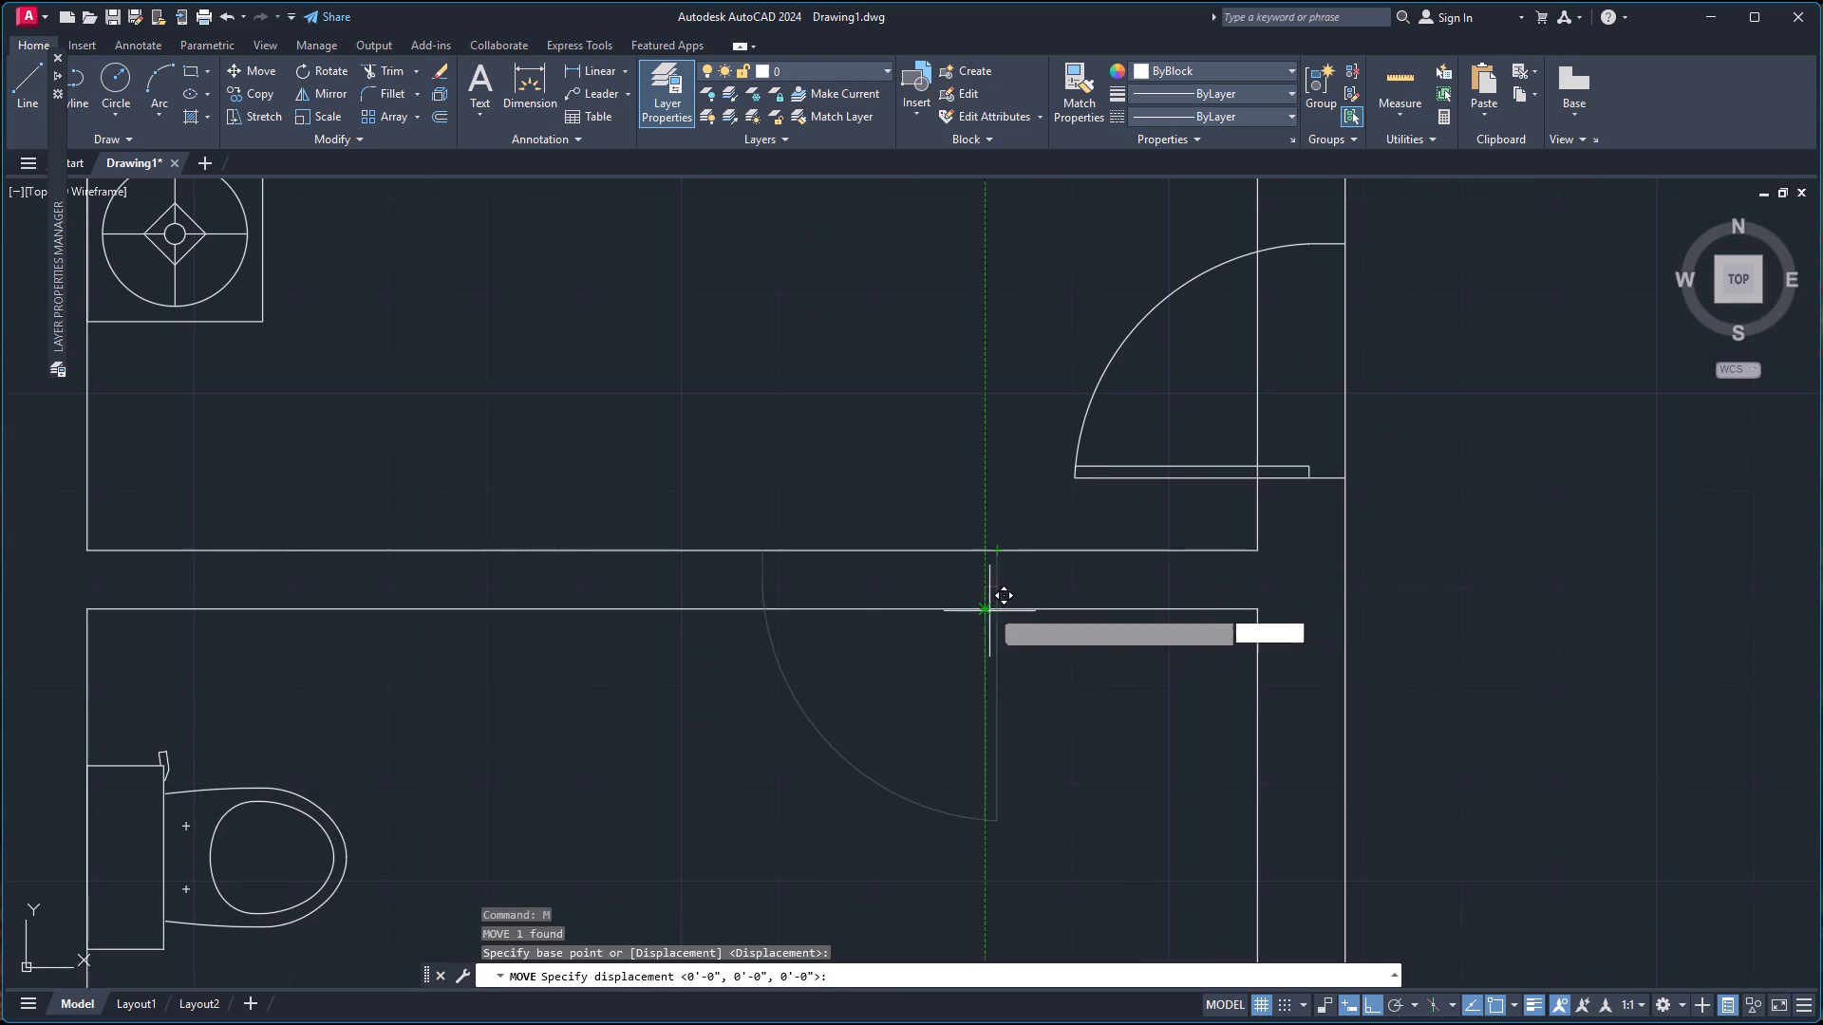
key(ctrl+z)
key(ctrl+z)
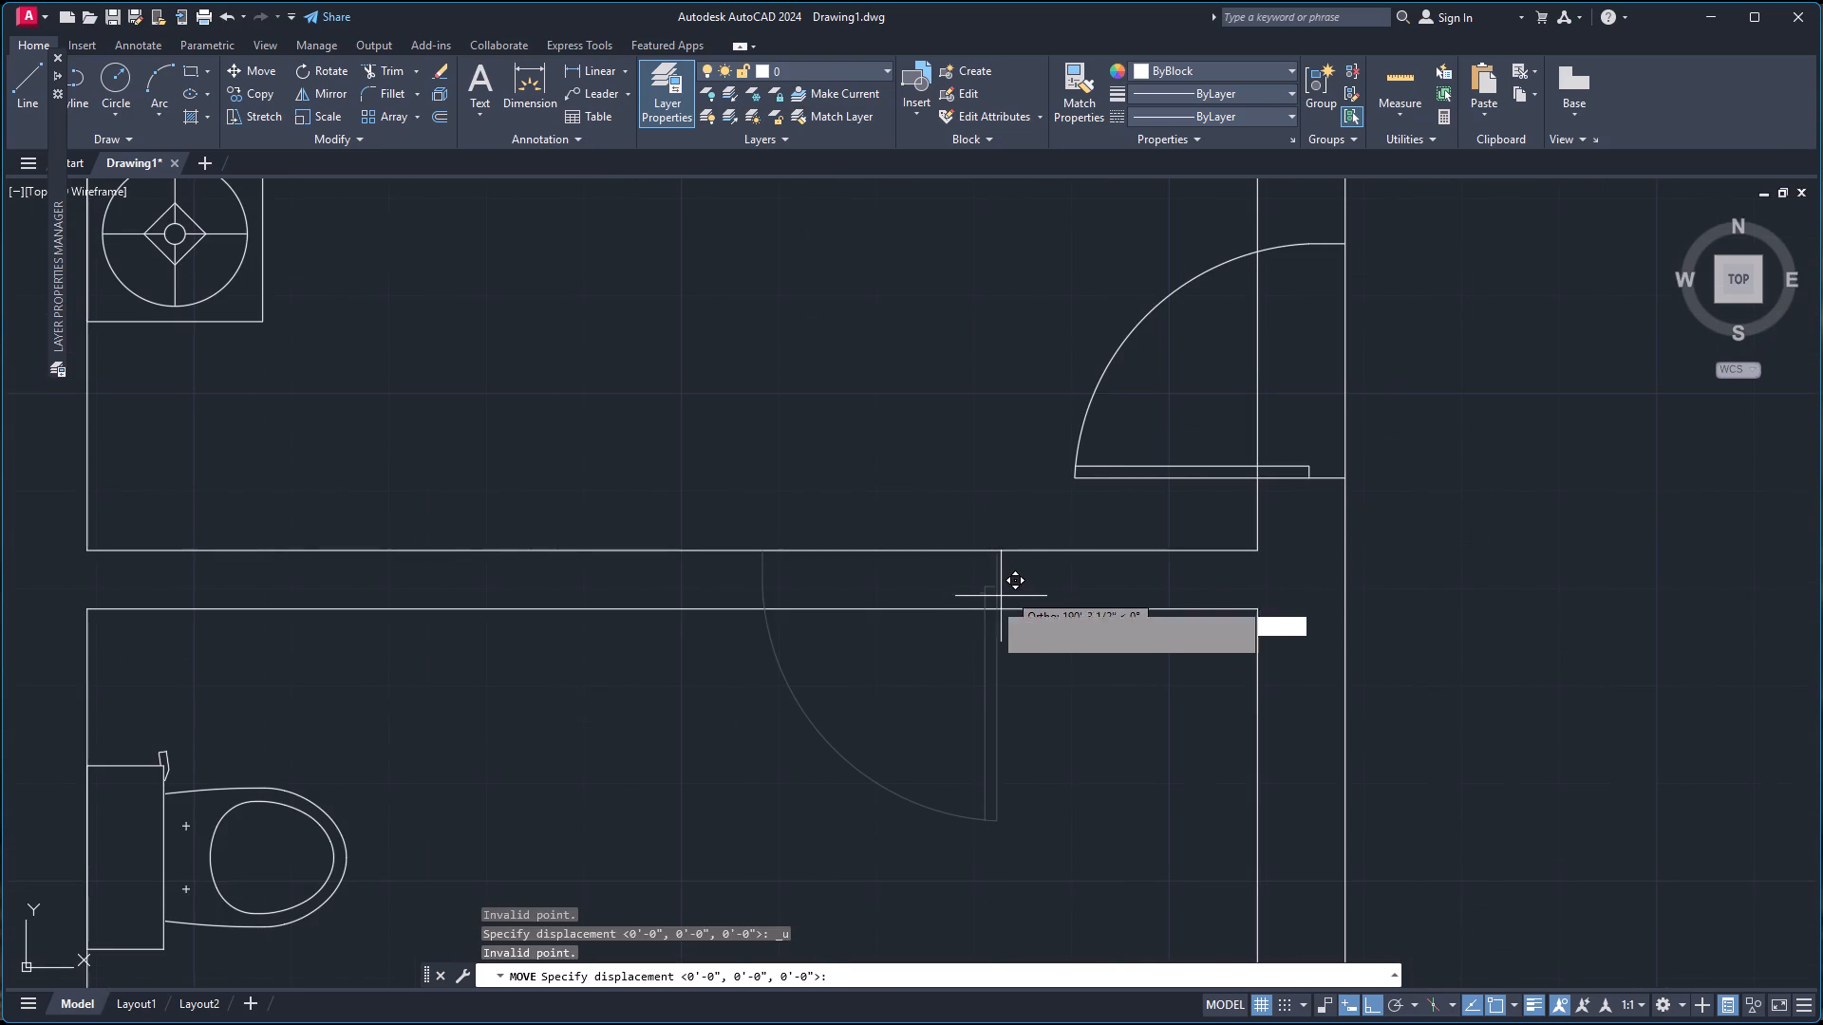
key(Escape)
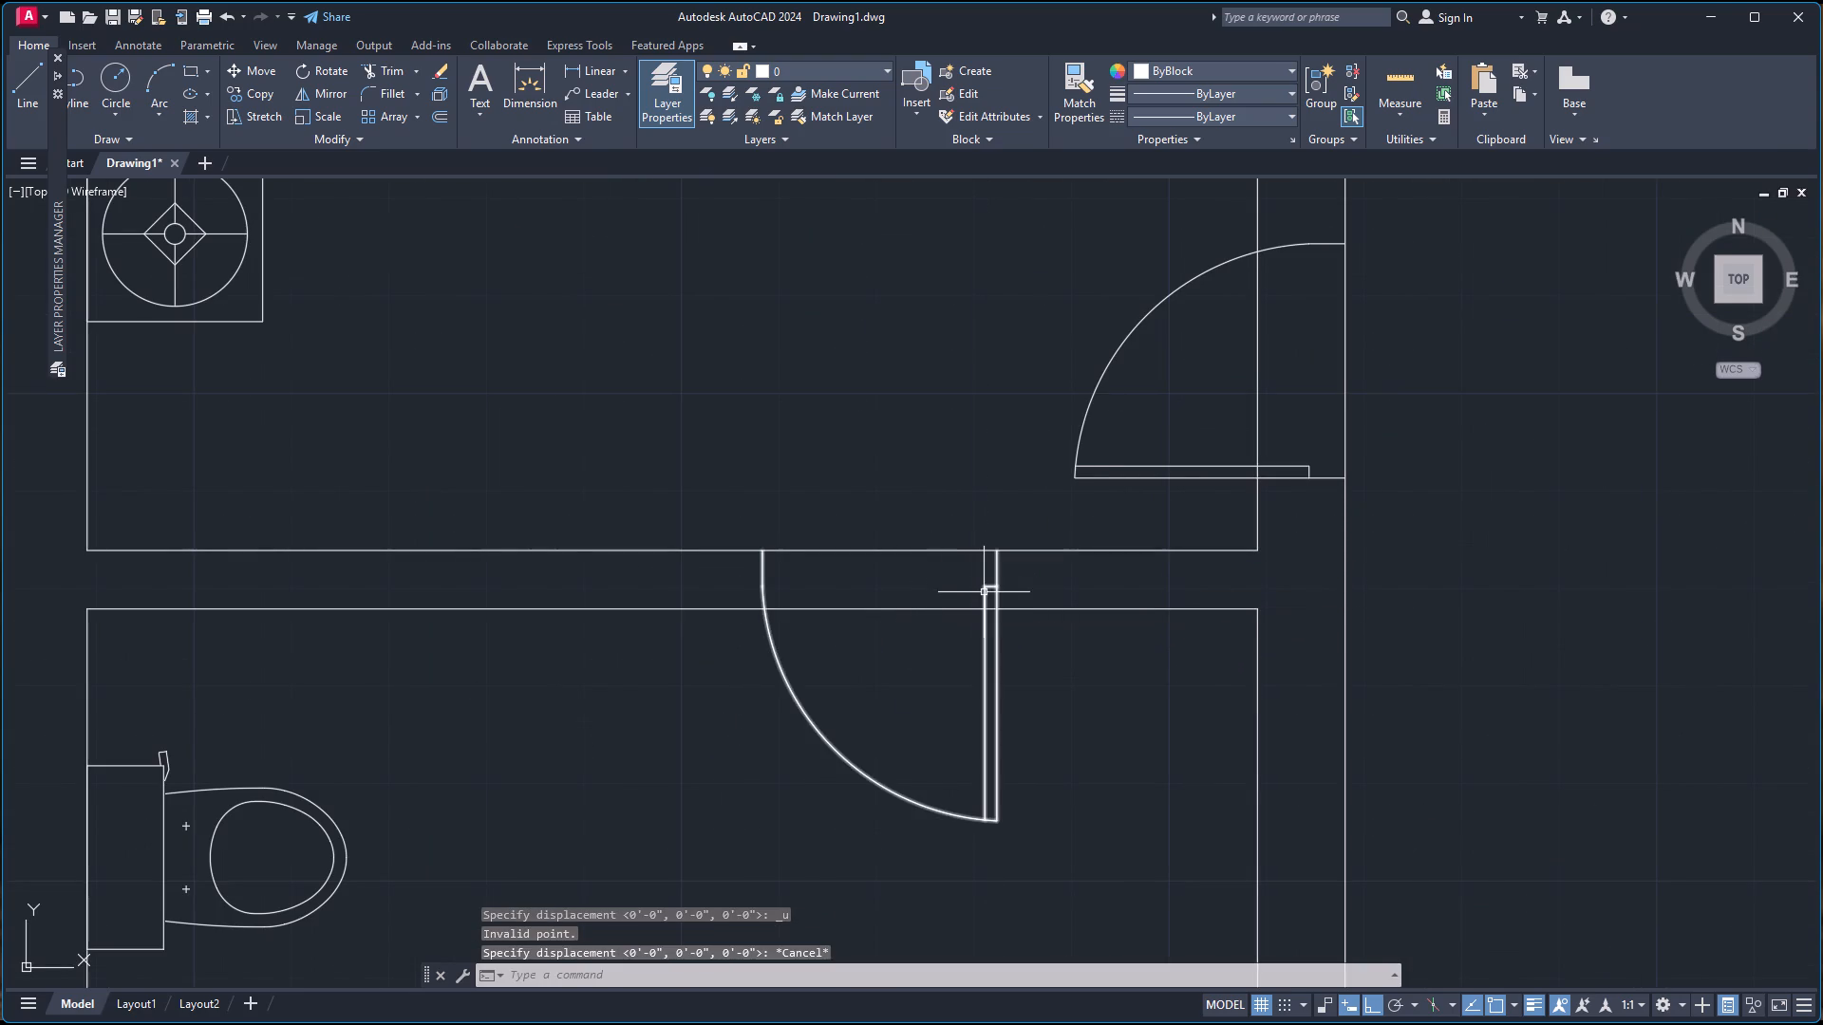
Move the door of the bathroom below the west bedroom about 2'-4" west along the wall line.
click(987, 592)
key(m)
key(Return)
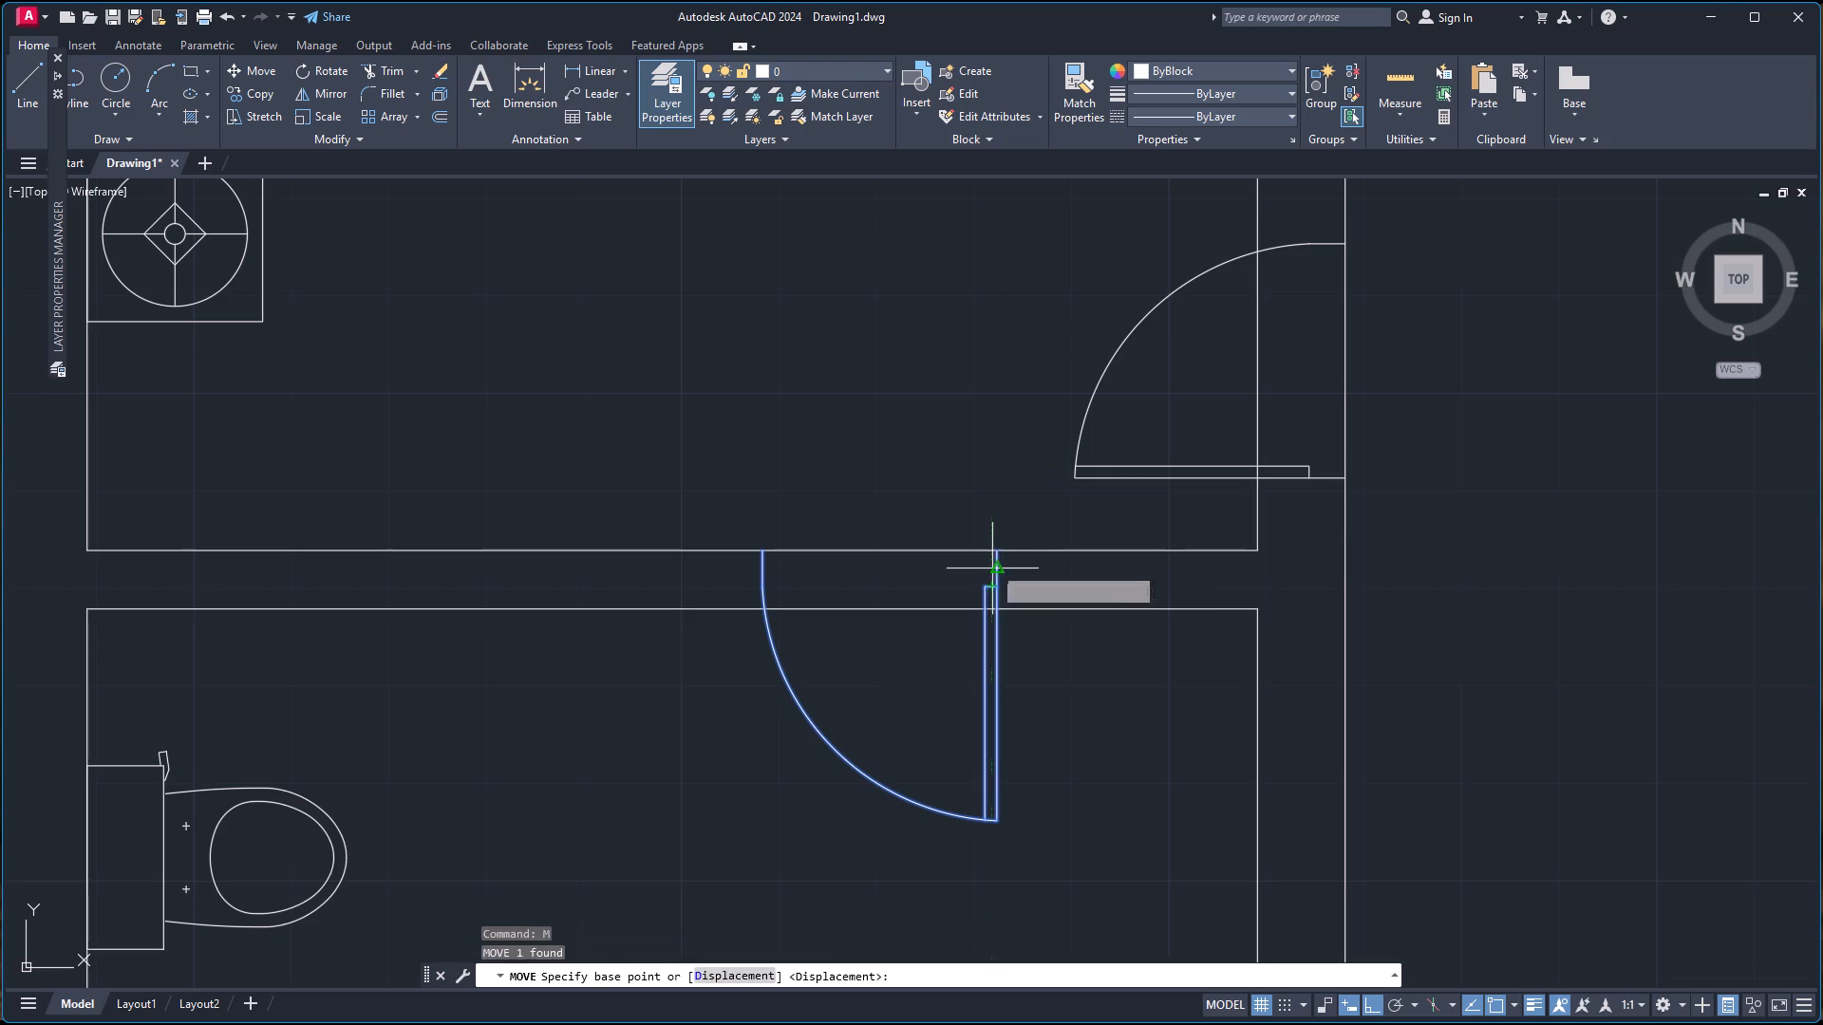
click(998, 550)
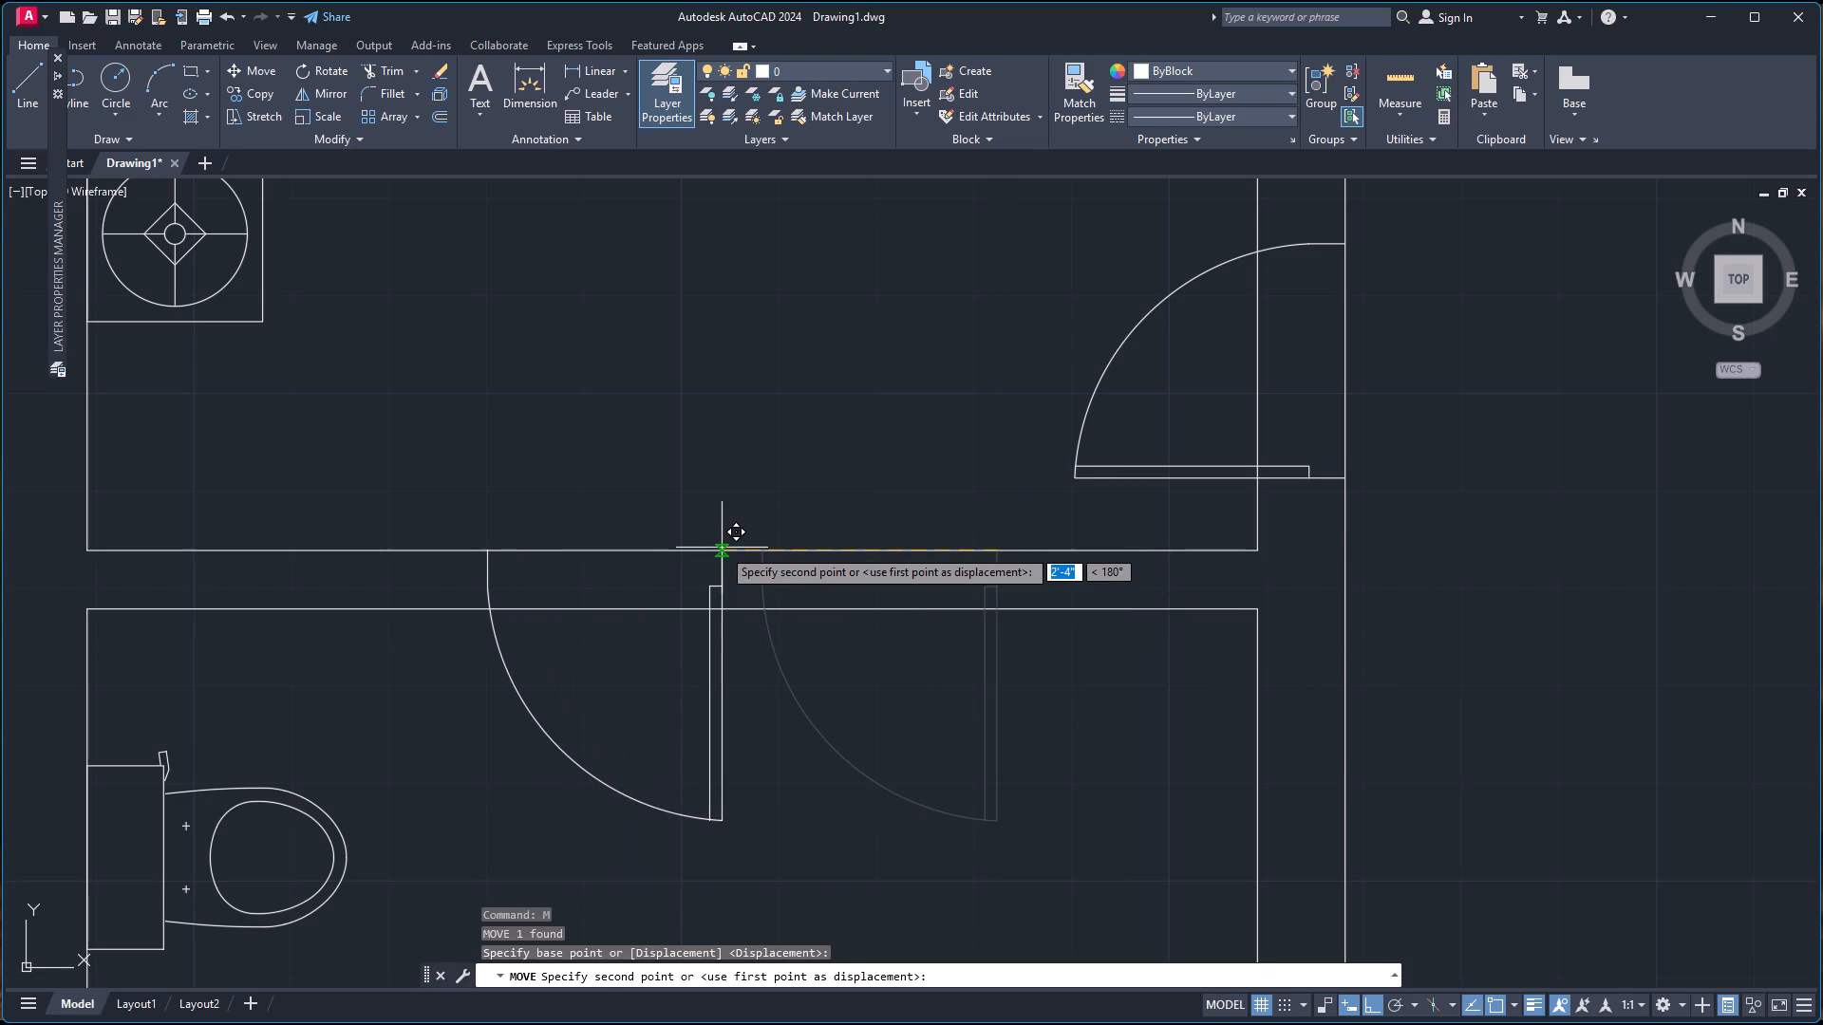
click(722, 548)
Scale up the west bedroom's entrance door from its hinge end on the living room side, choosing the size freehand.
scroll(863, 476, down, 3)
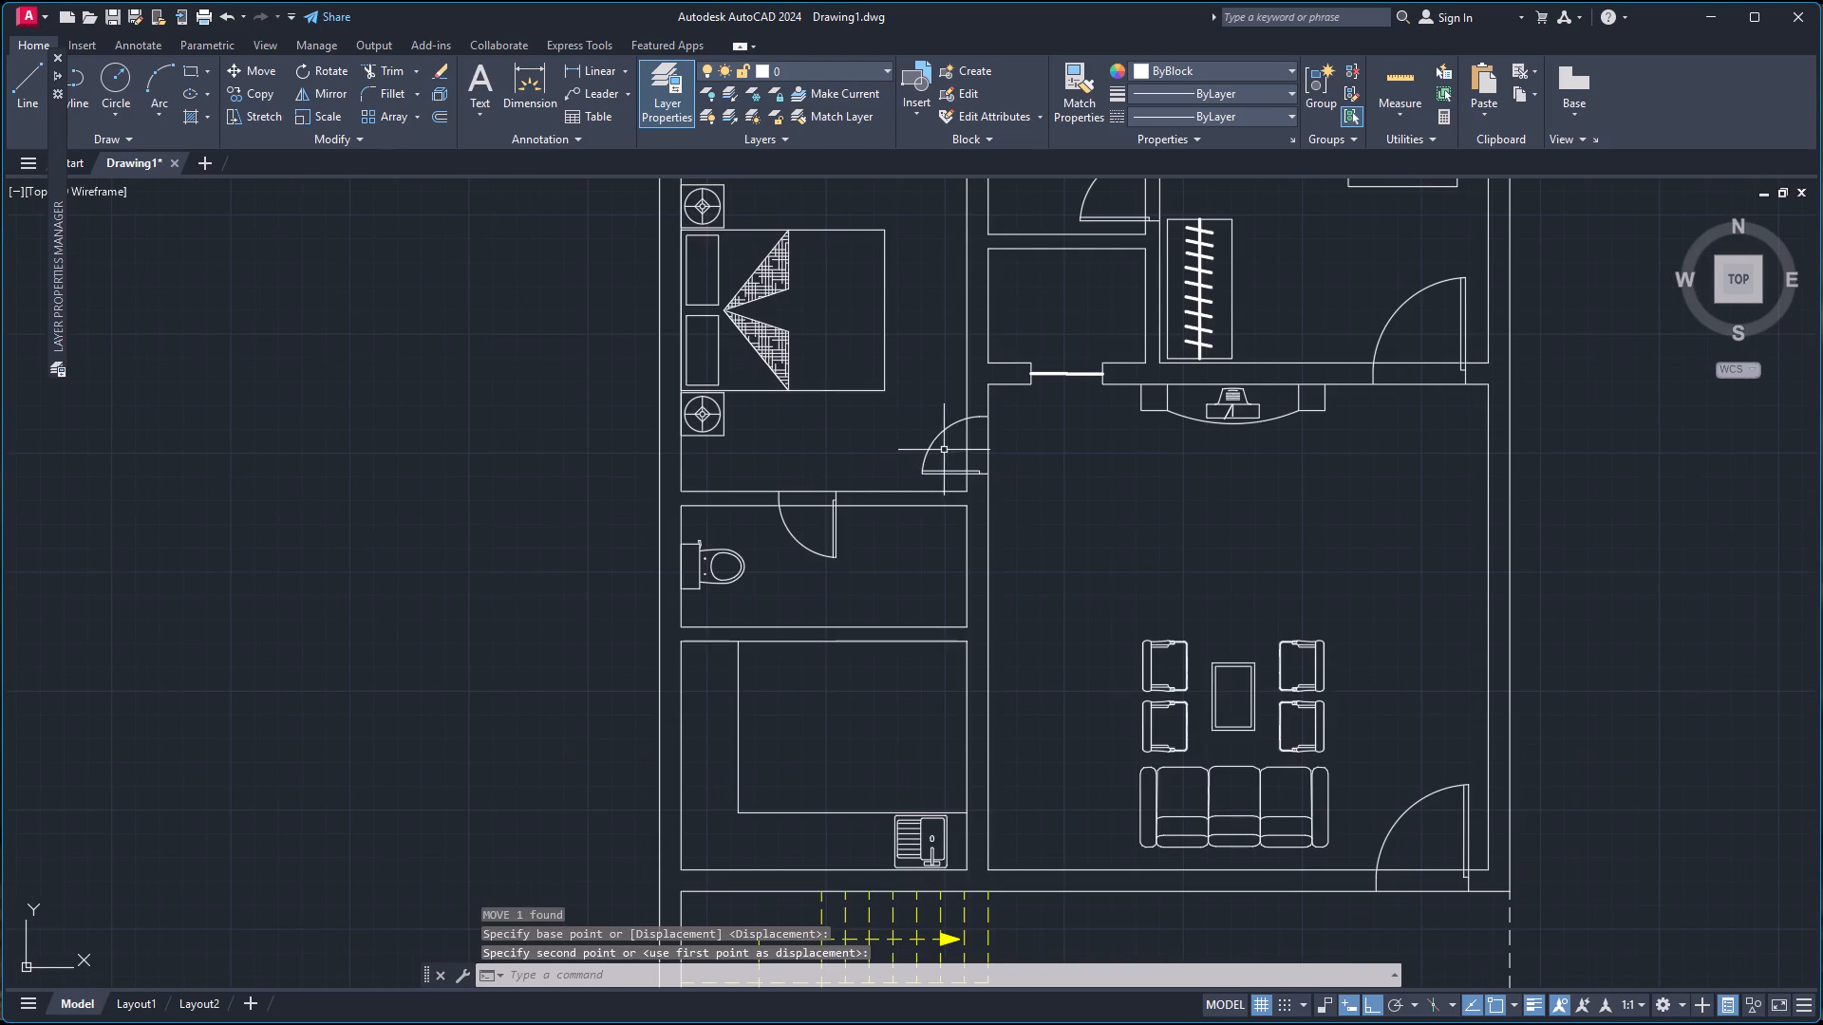
scroll(973, 445, up, 3)
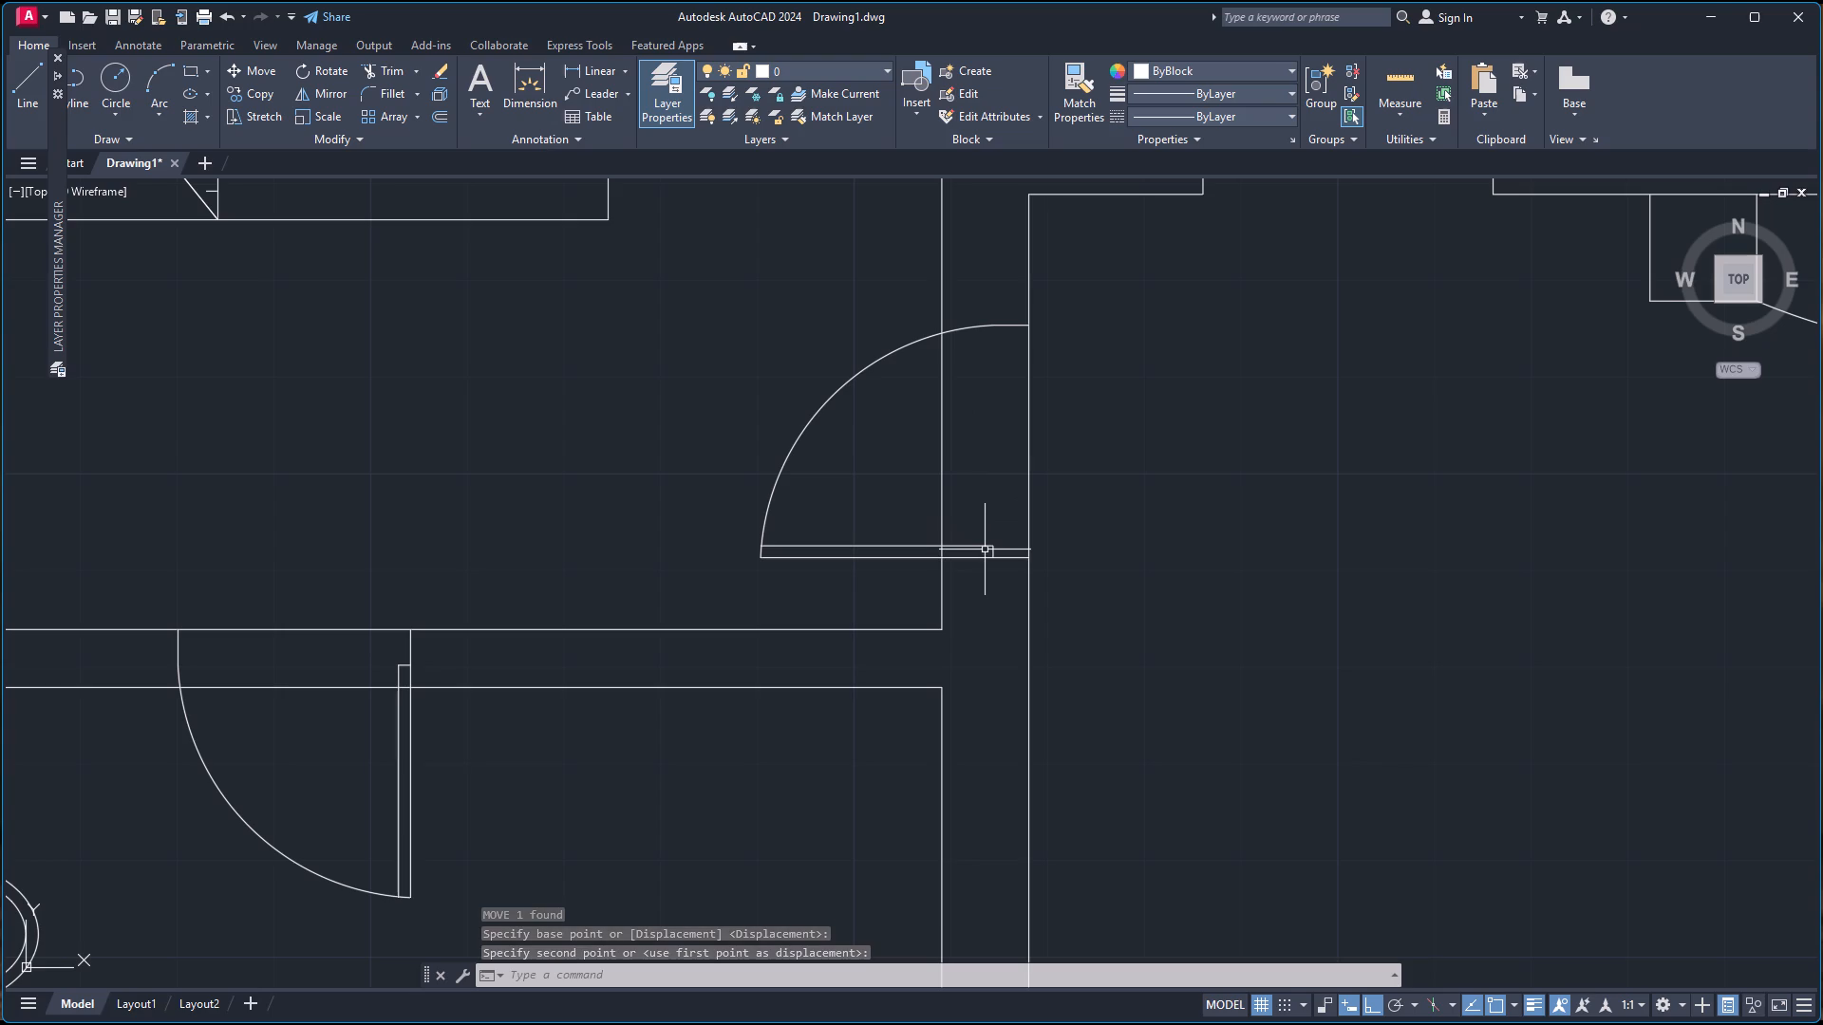
click(986, 548)
key(s)
key(c)
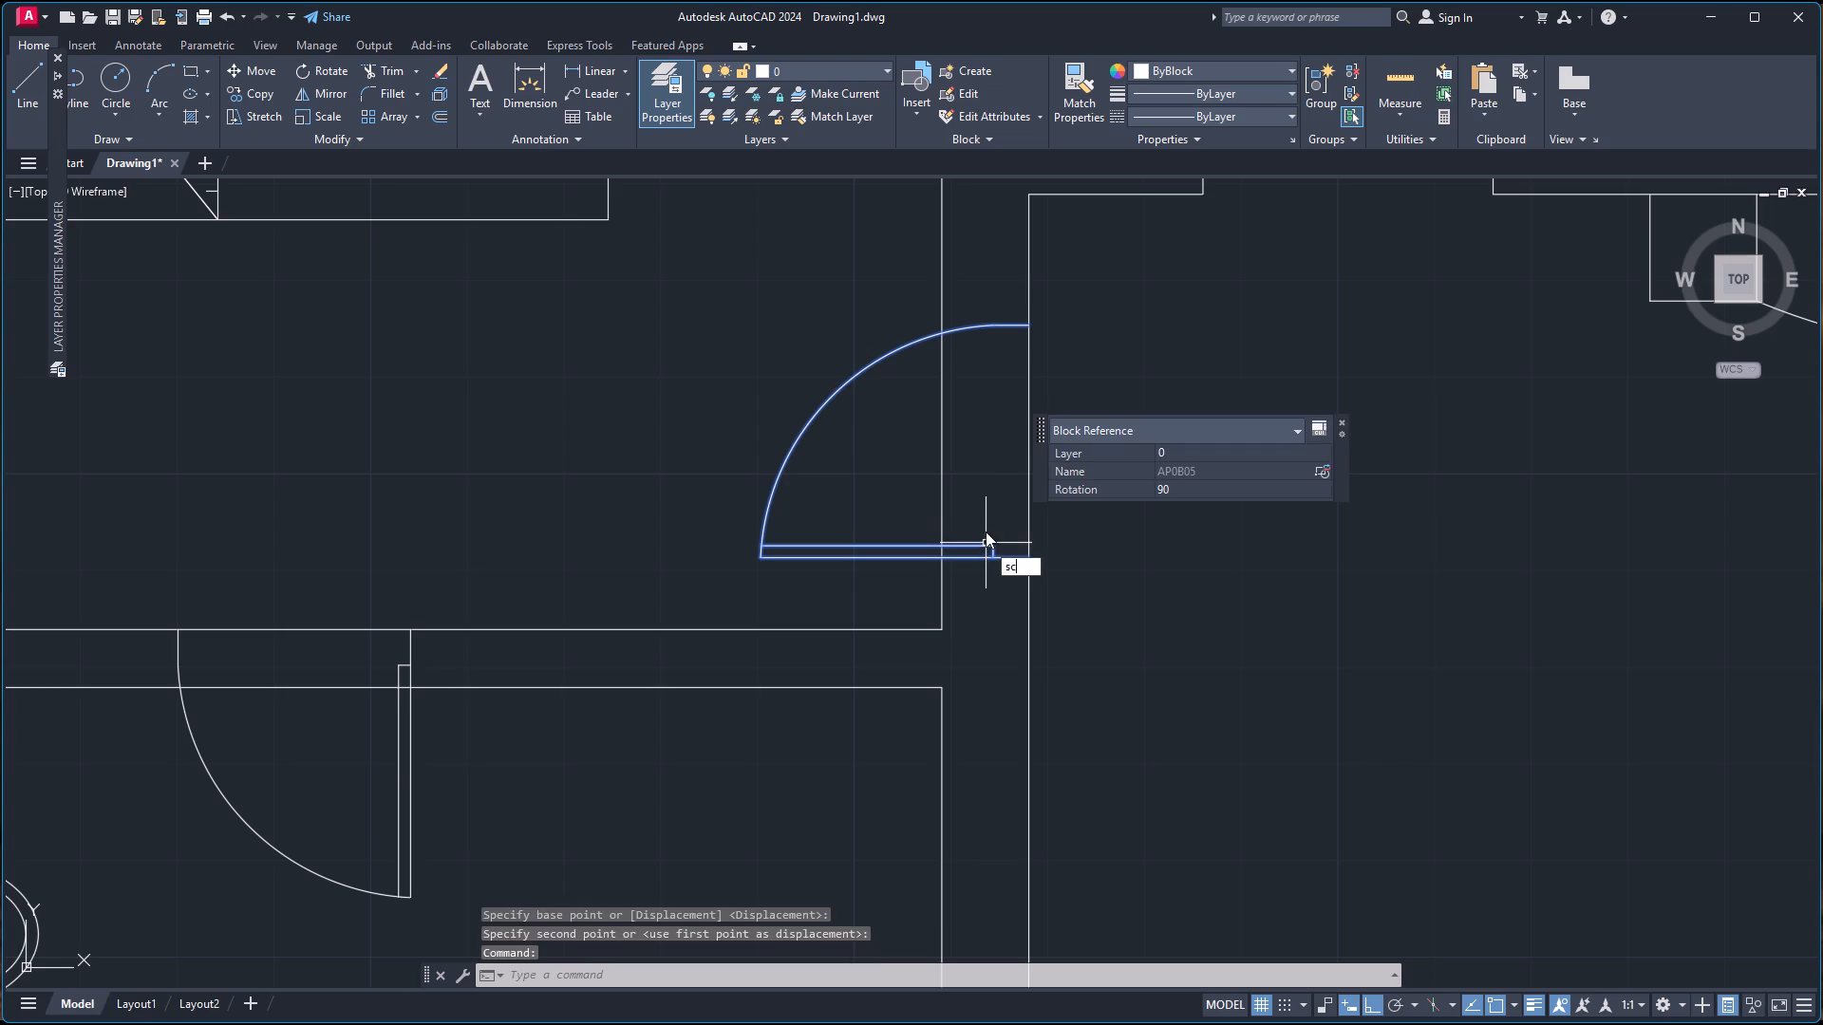
key(Return)
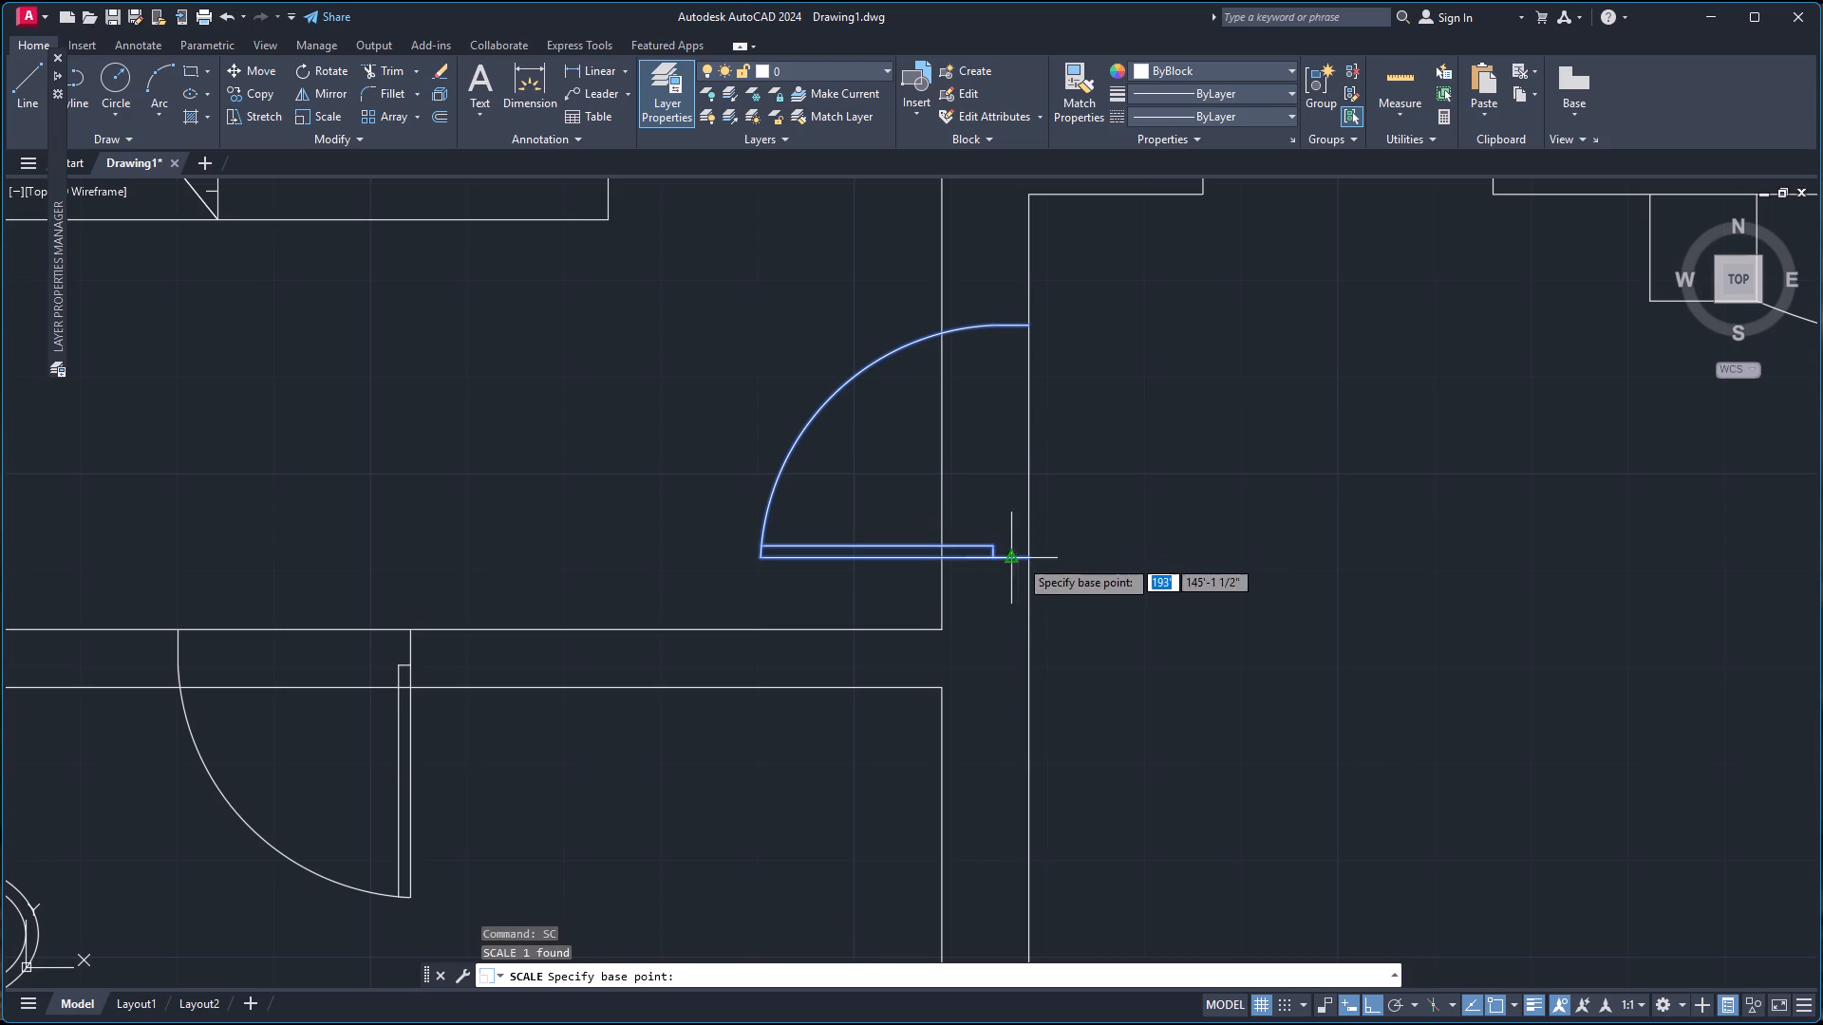
click(1030, 555)
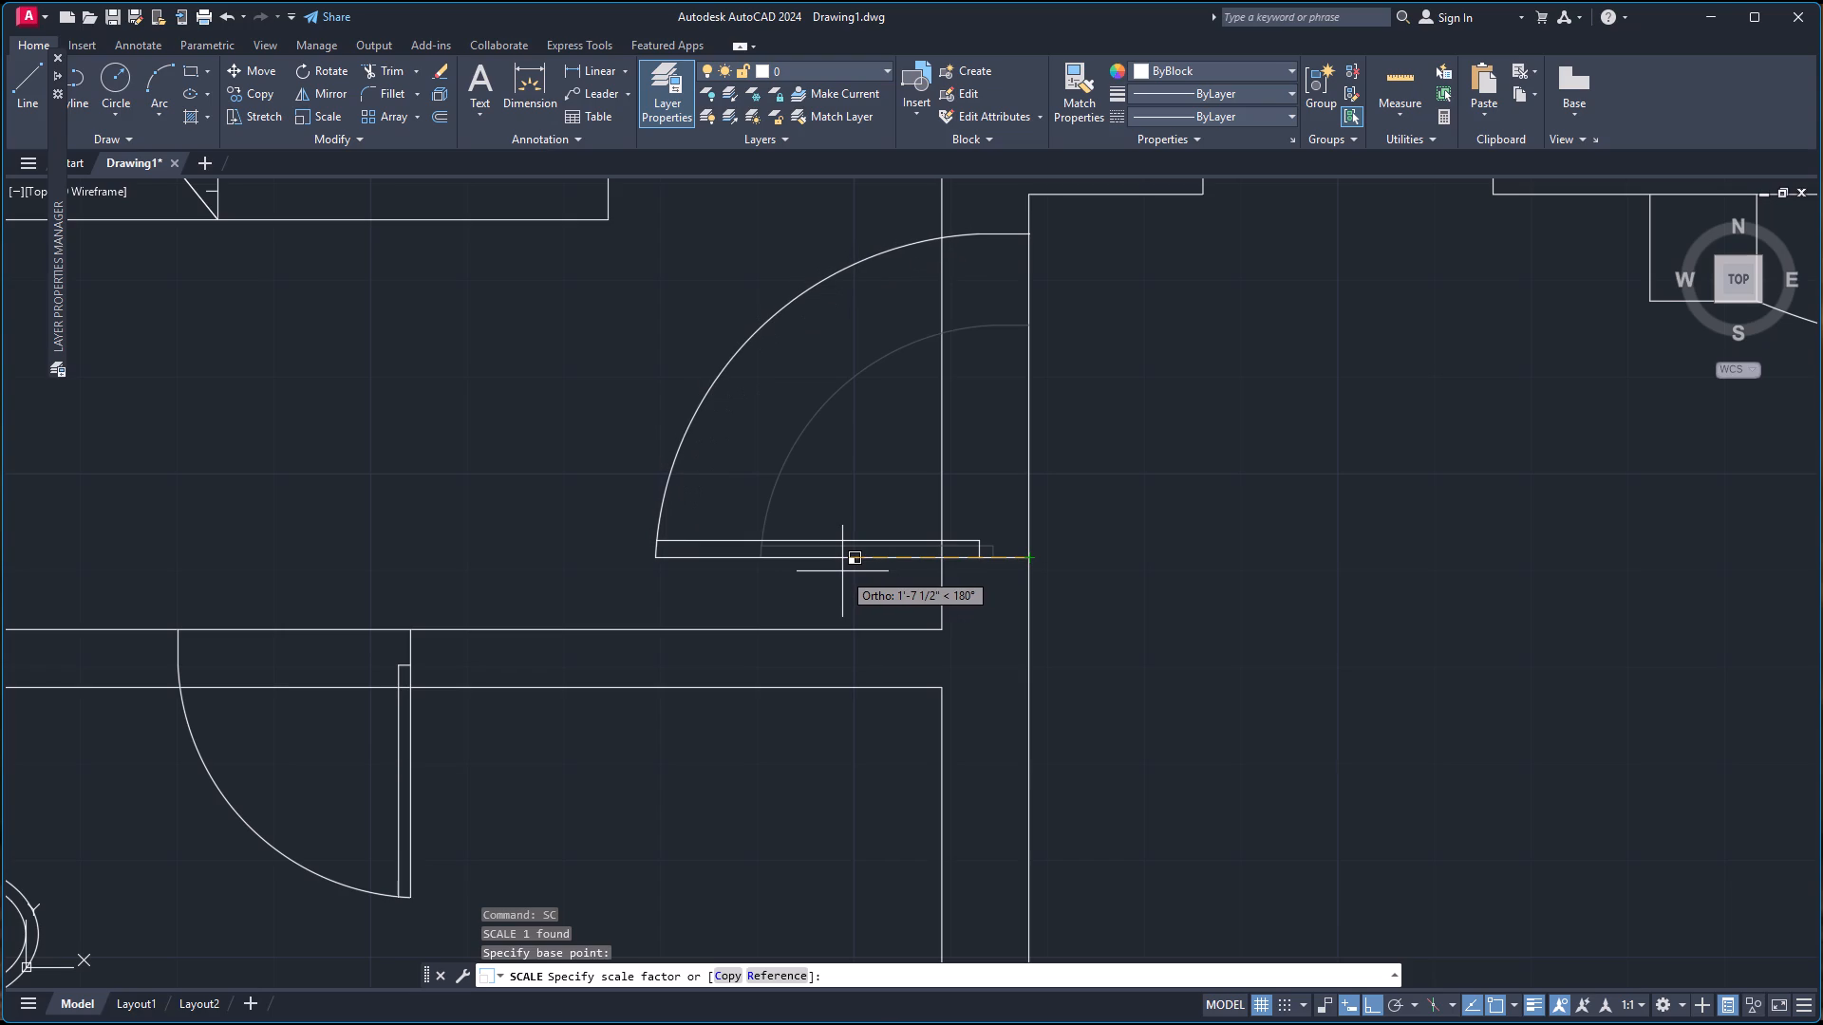
click(832, 572)
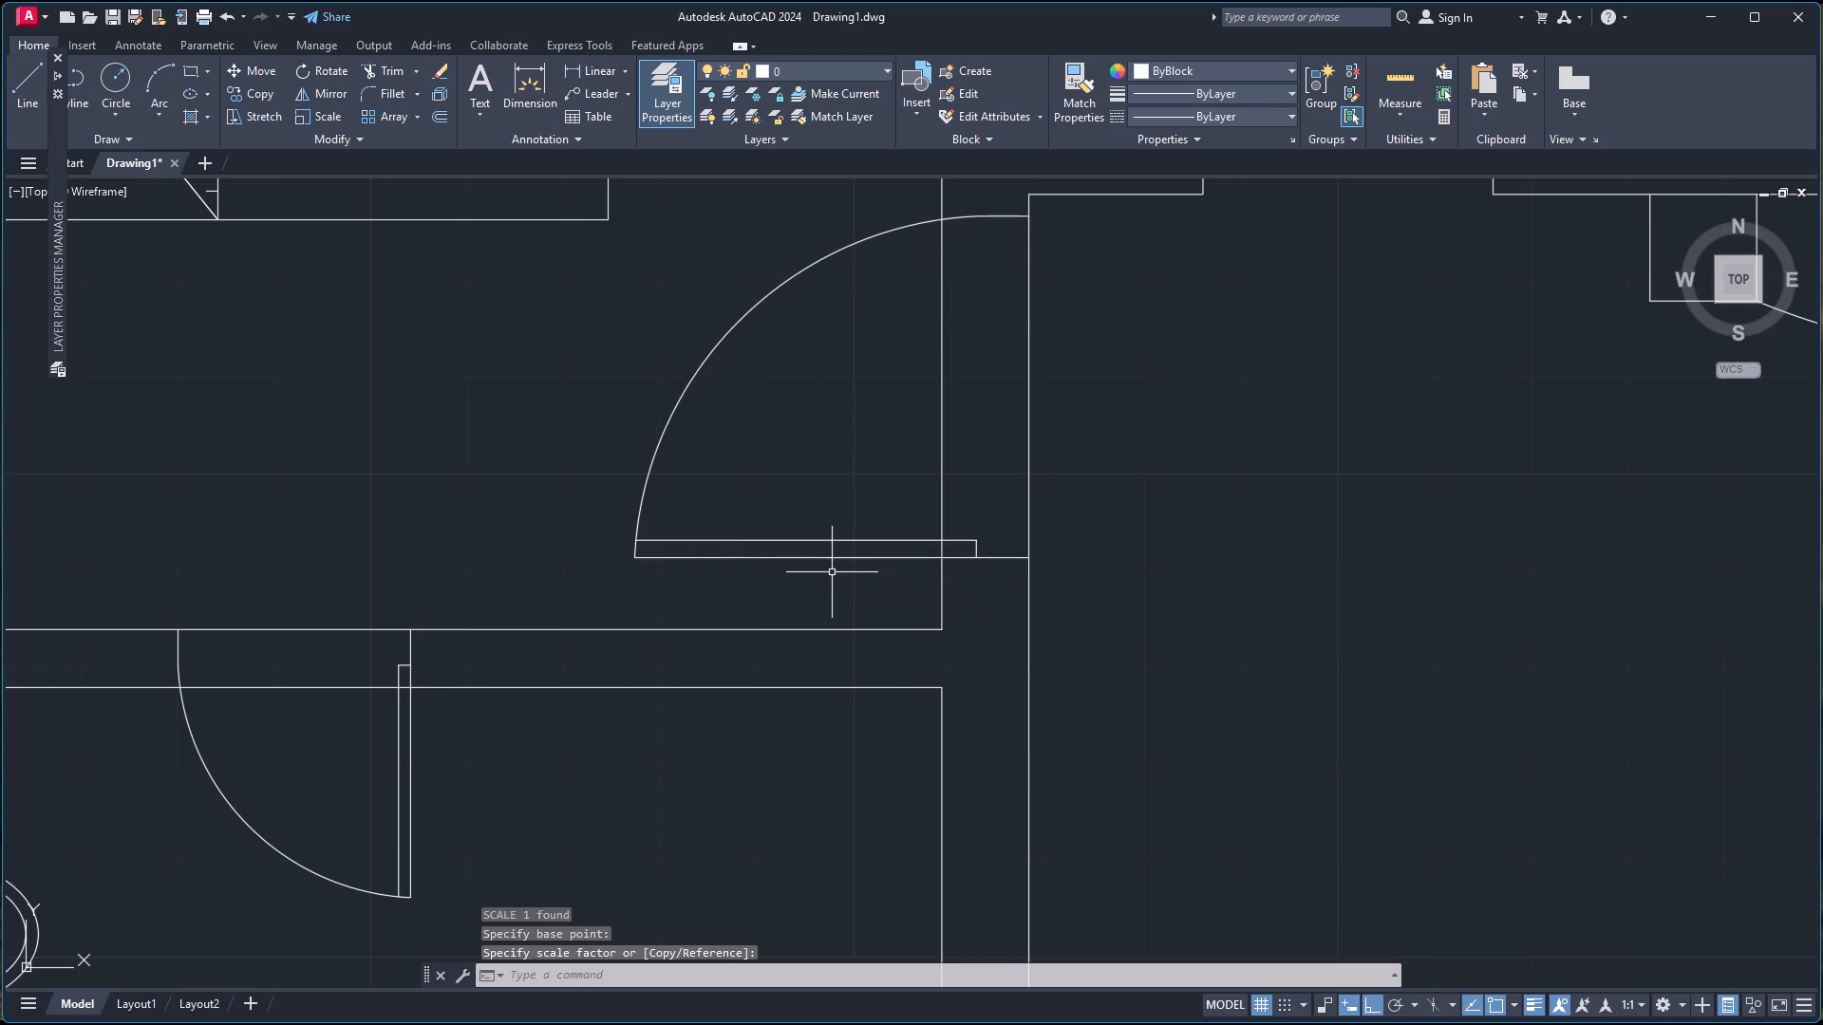
Trim both wall lines across the west bedroom's entrance door opening, including the short remnant inside the door leaf.
scroll(930, 534, down, 4)
scroll(1057, 450, up, 2)
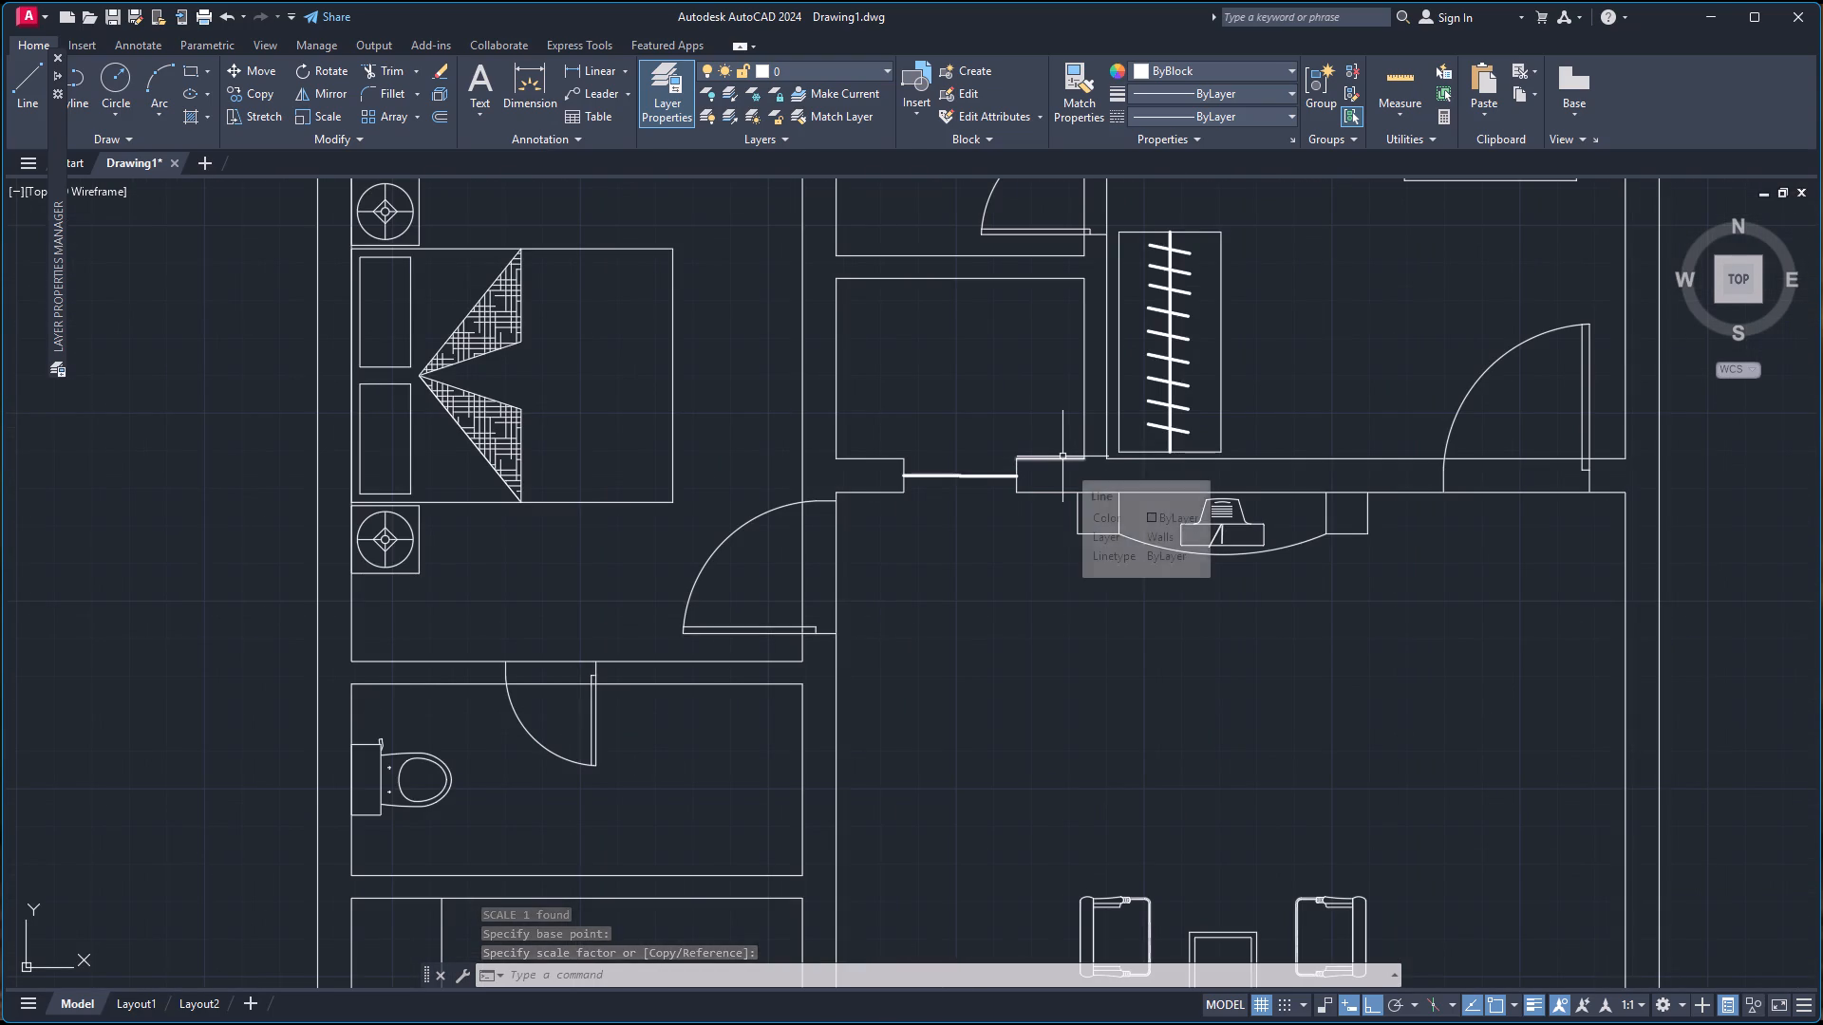
text(tr)
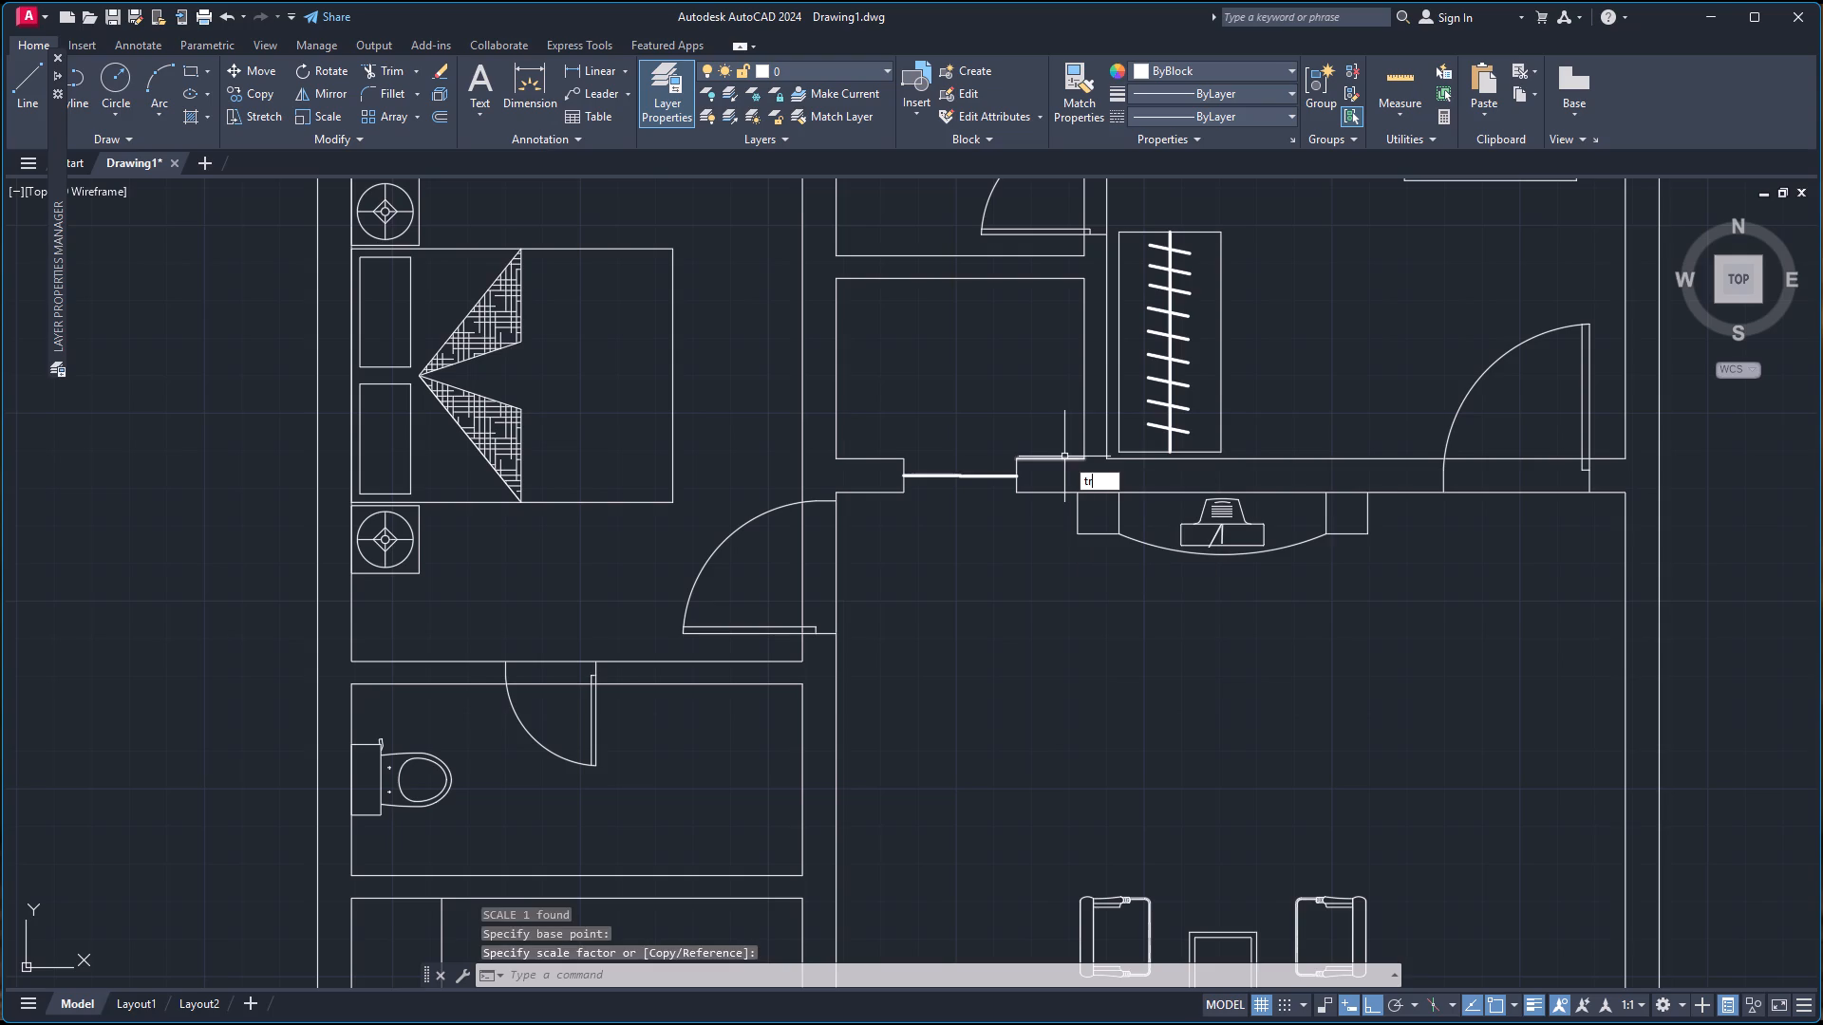
key(Return)
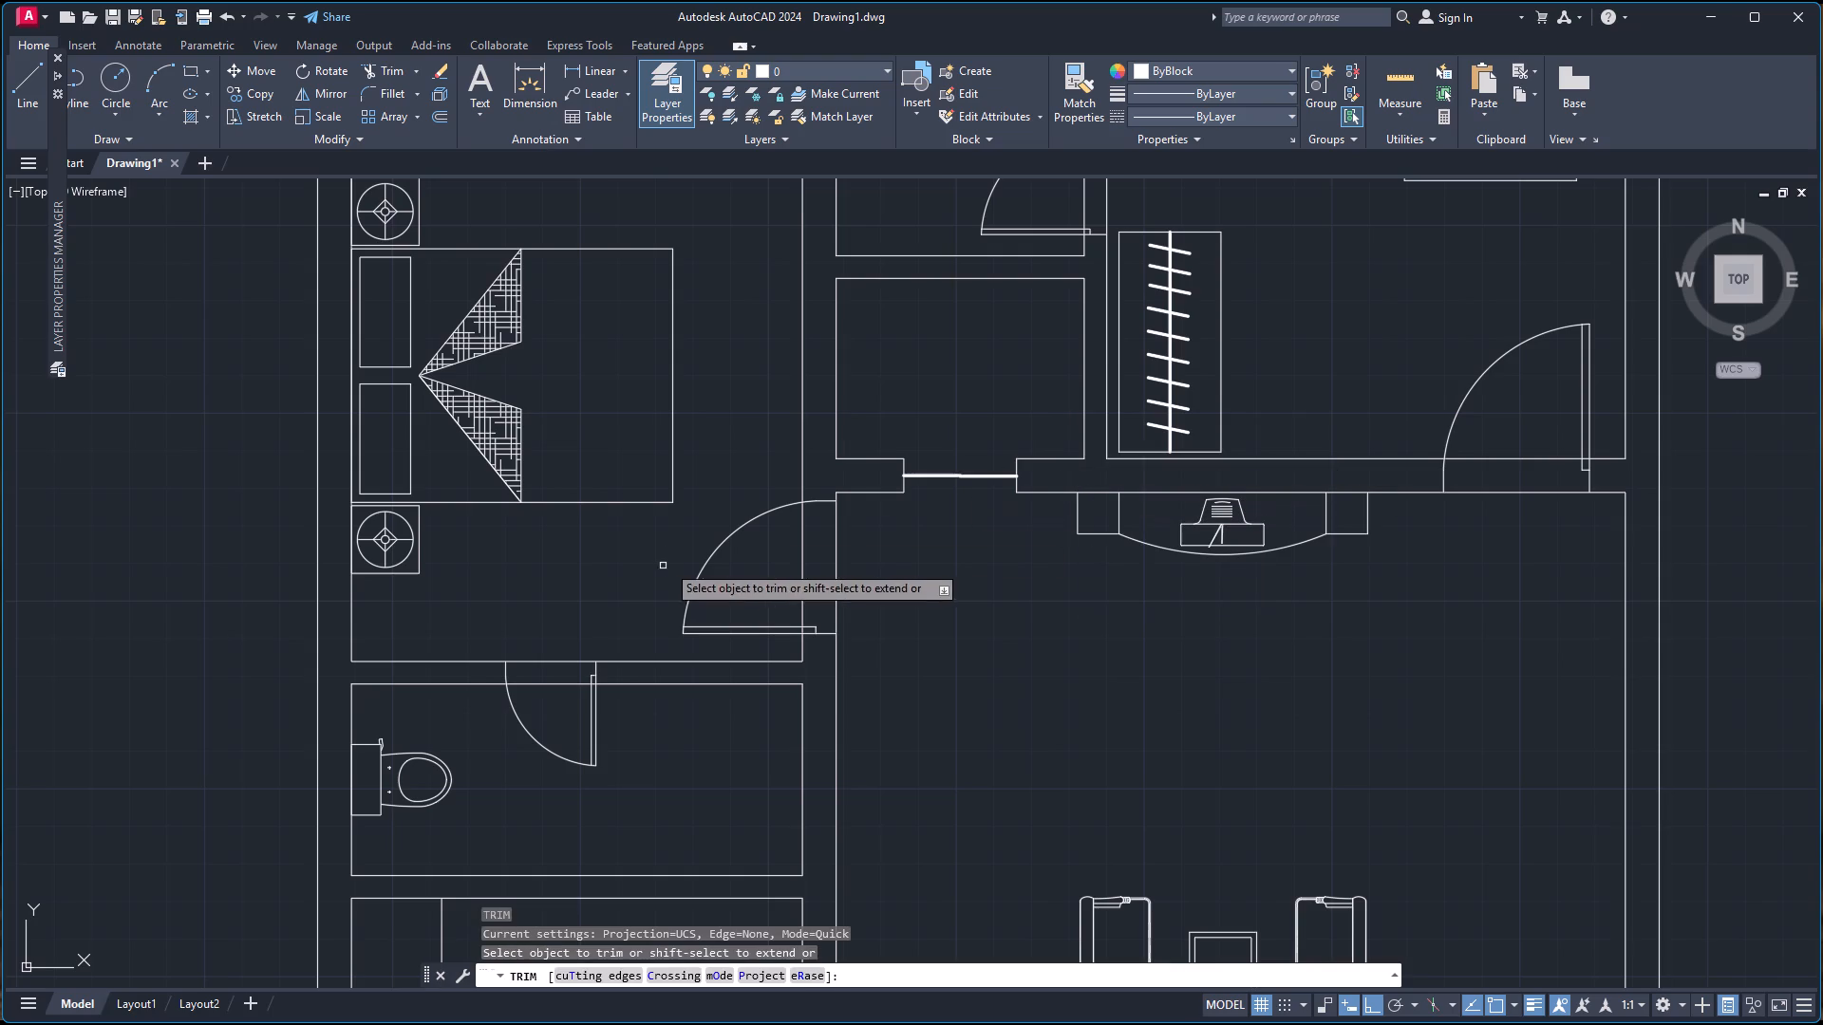
click(765, 576)
click(881, 575)
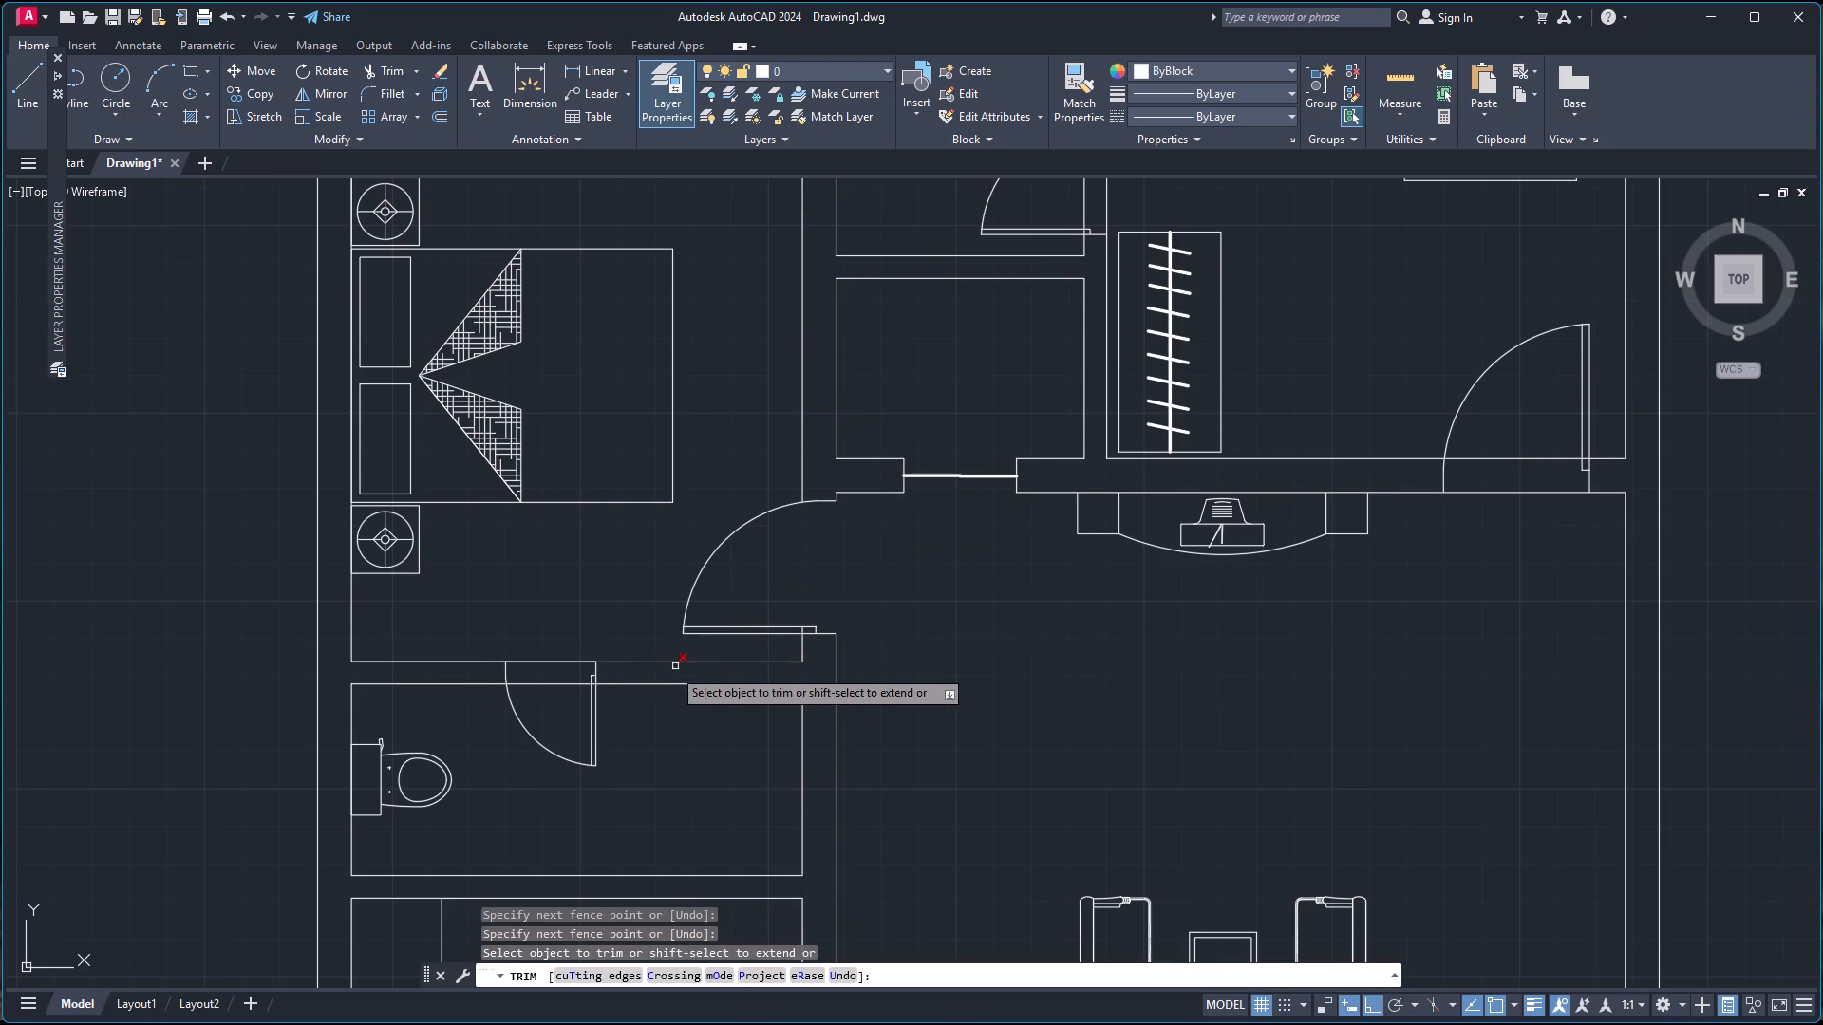
scroll(733, 648, up, 3)
scroll(1020, 542, up, 3)
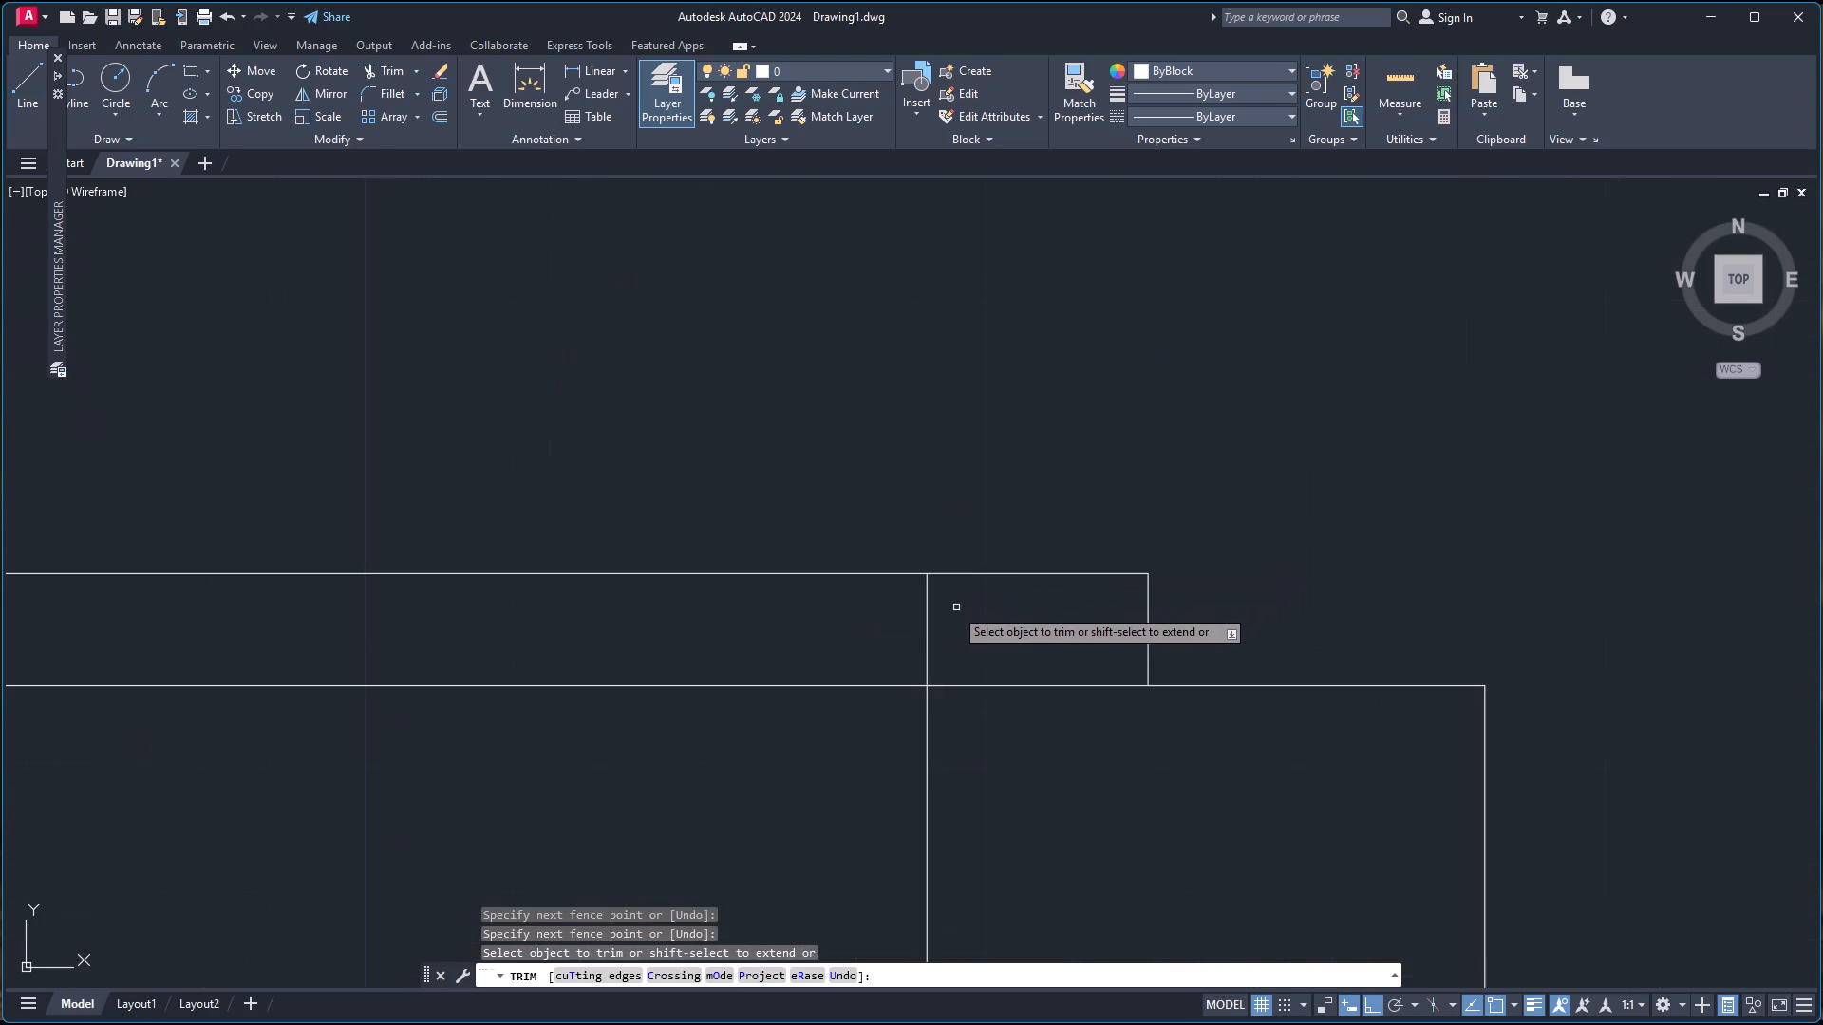
click(885, 628)
click(960, 635)
Trim both wall lines across the door opening between the west bedroom and its bathroom, including the piece inside the leaf.
scroll(941, 634, down, 6)
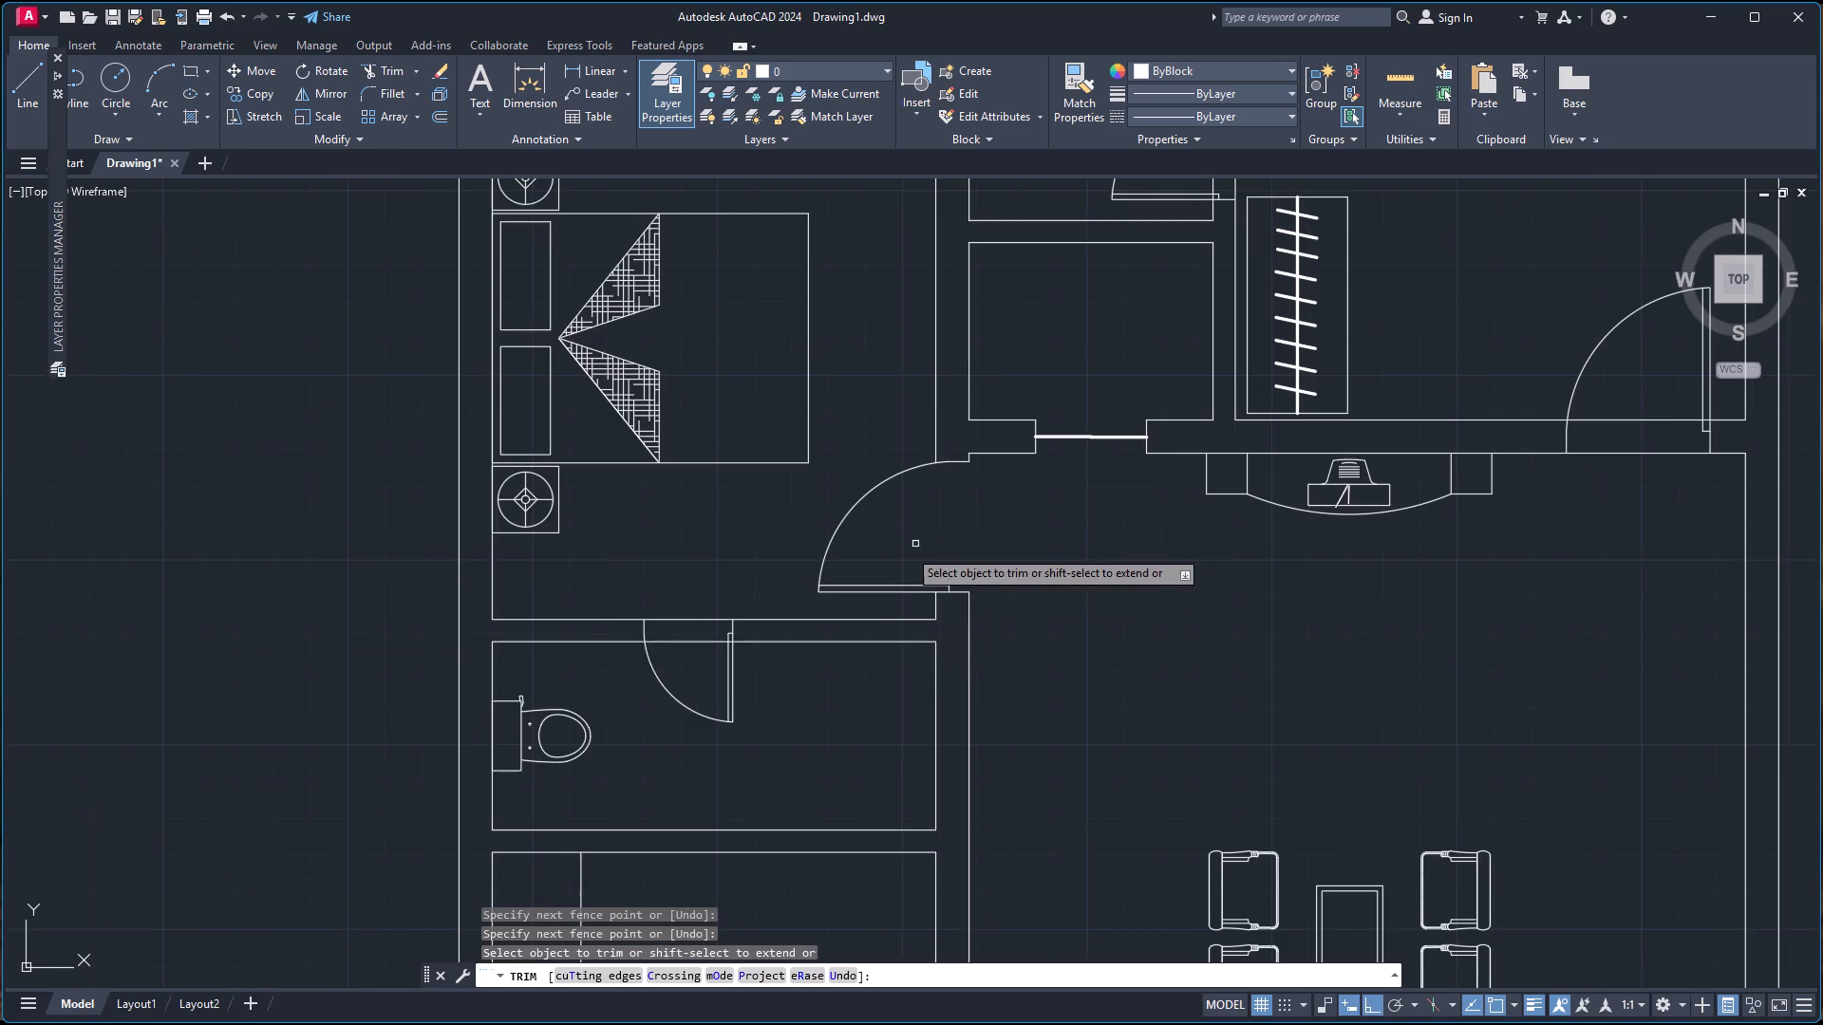
scroll(690, 654, up, 3)
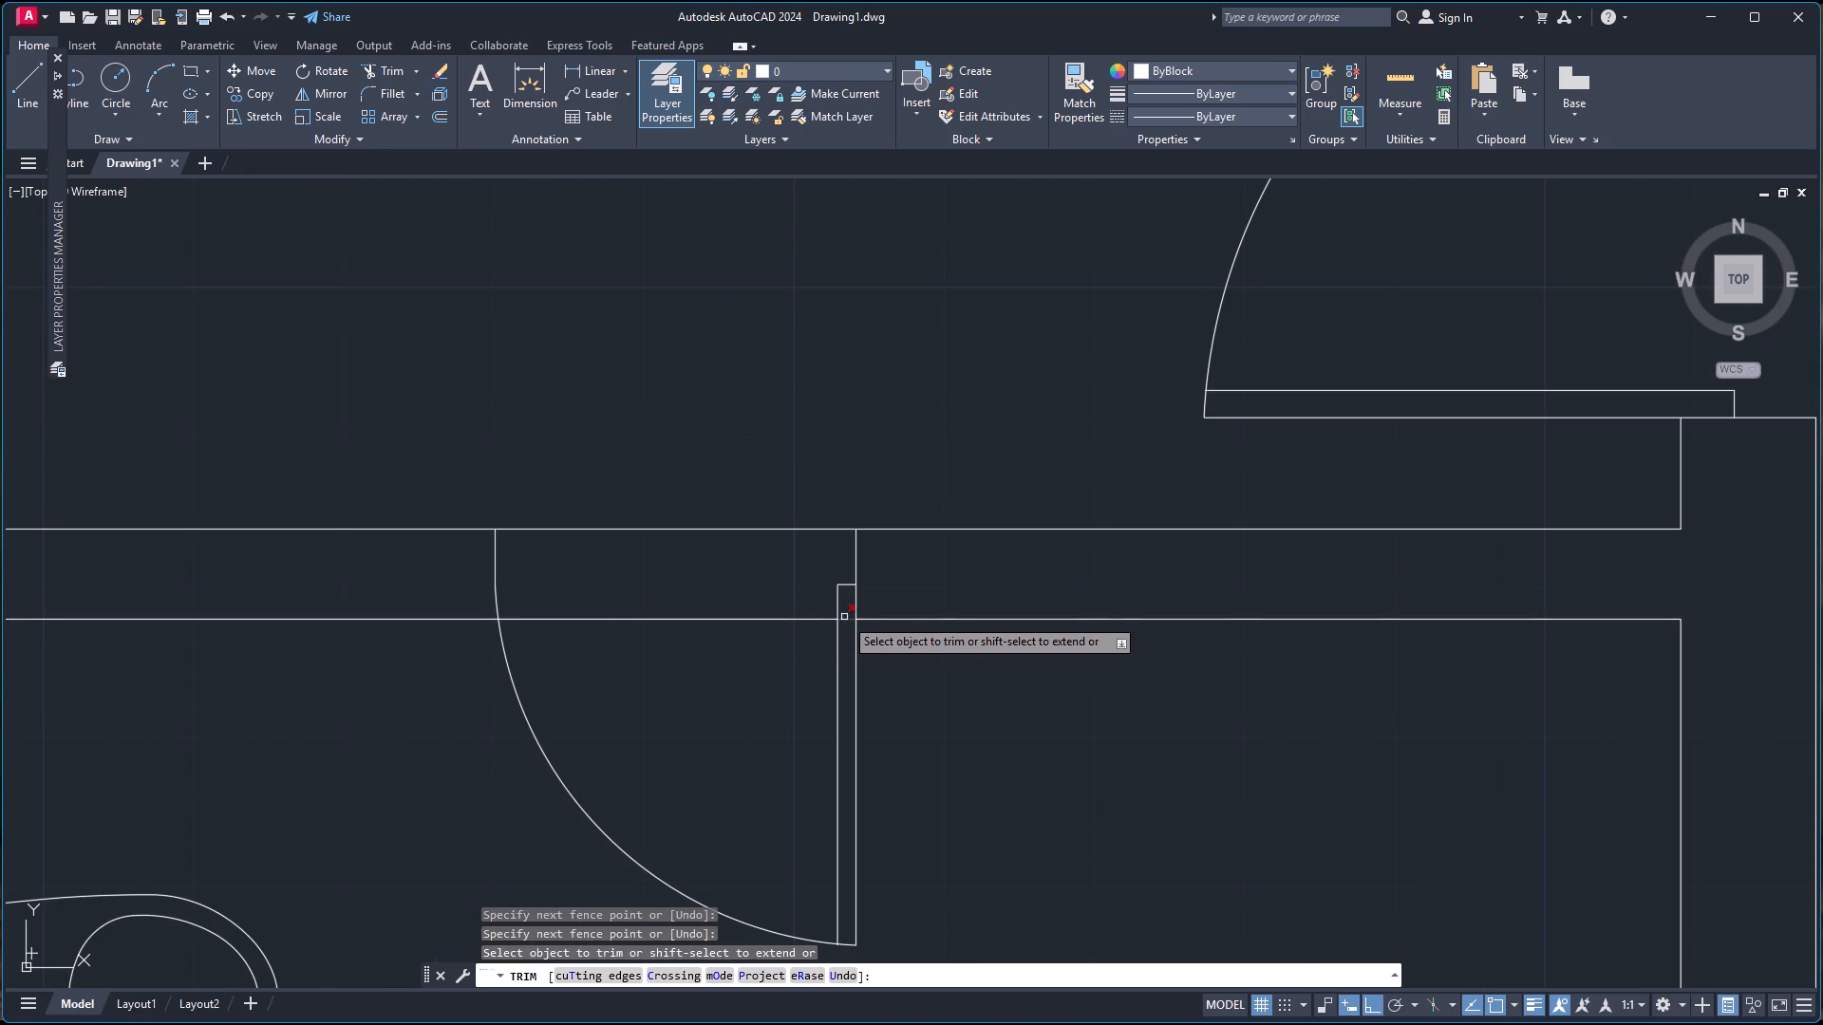
click(844, 621)
click(749, 643)
click(749, 464)
Trim both wall lines across the north bathroom's door opening, including the short remnant inside the door leaf.
scroll(776, 471, down, 5)
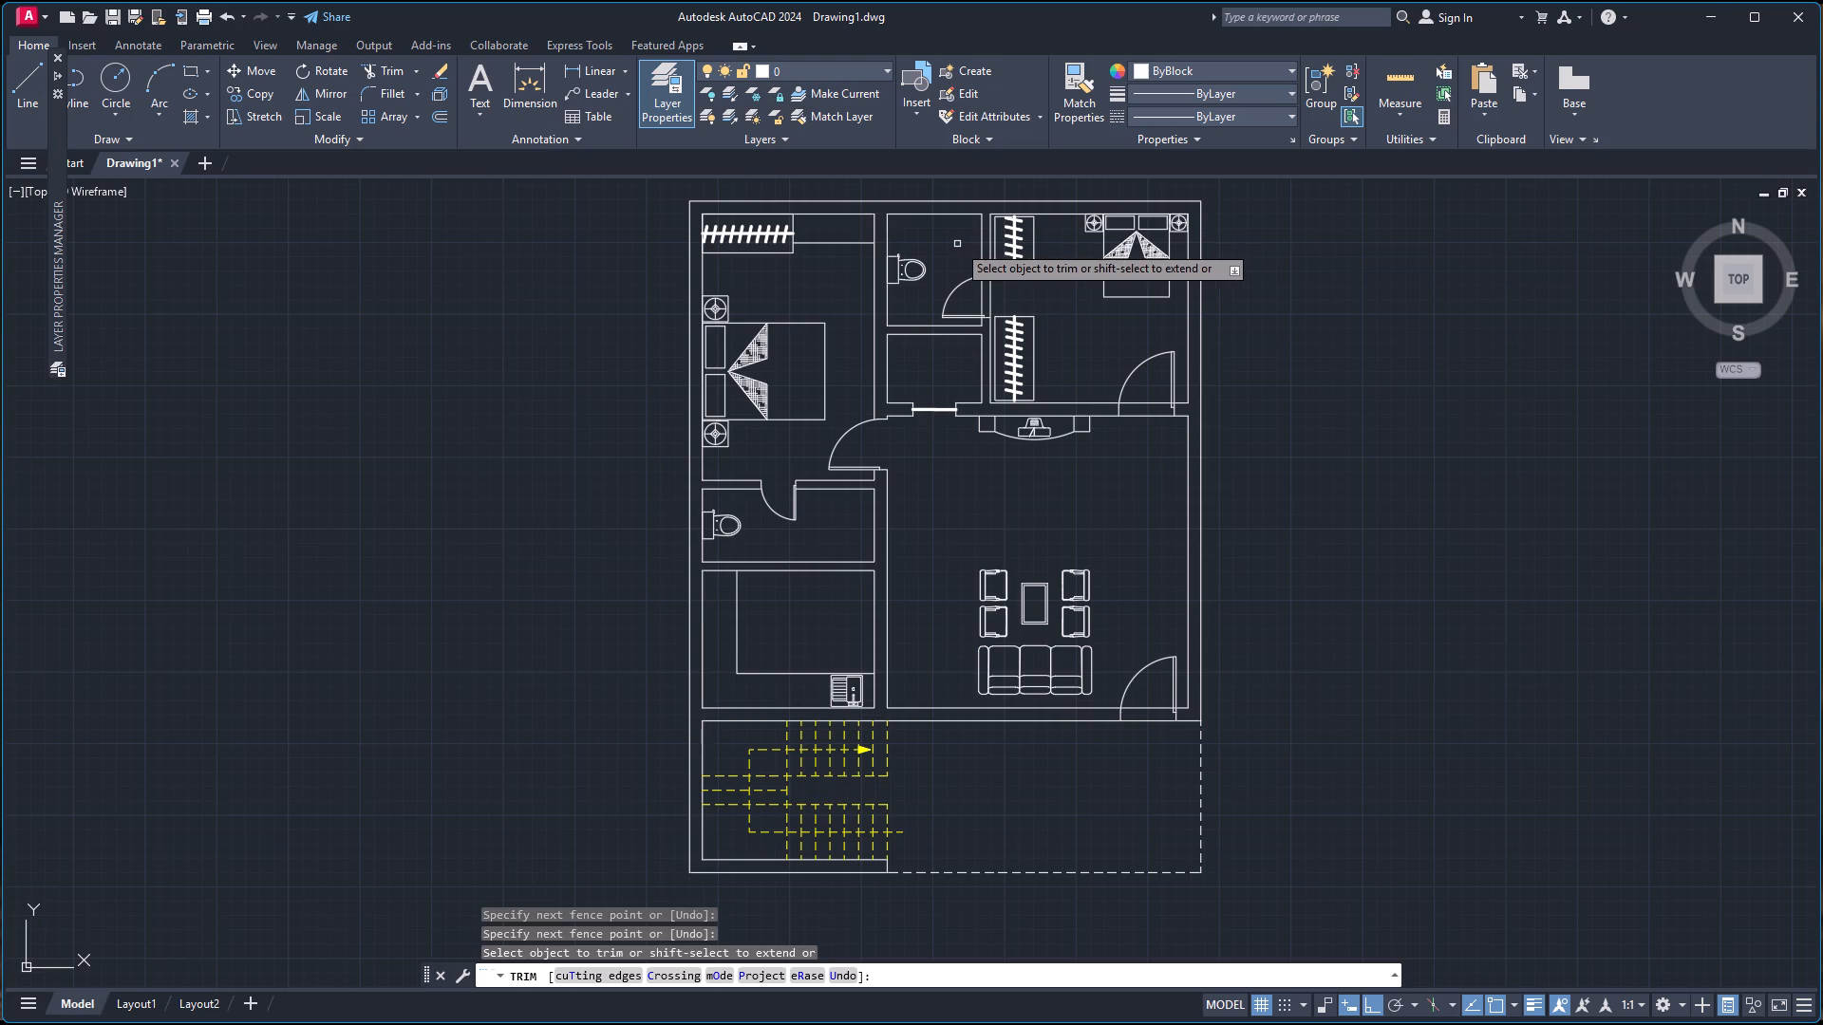
scroll(978, 293, up, 4)
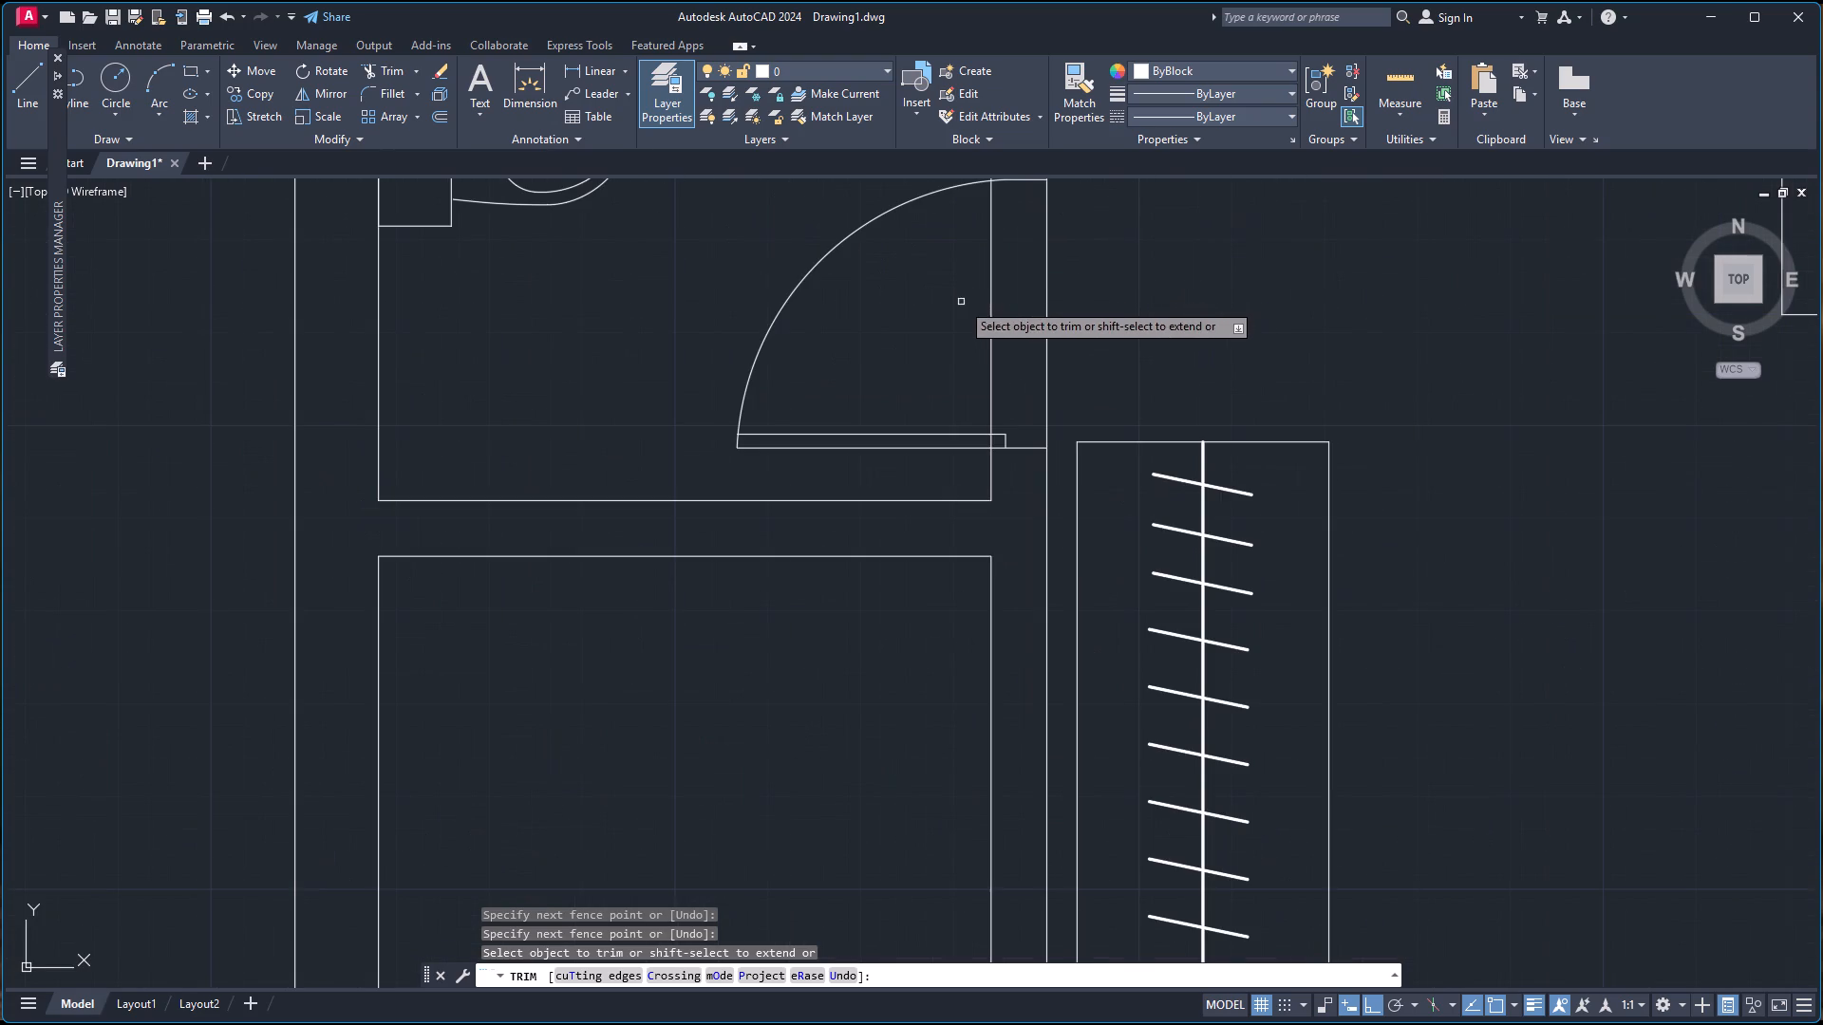
click(961, 302)
click(1049, 310)
scroll(990, 433, up, 3)
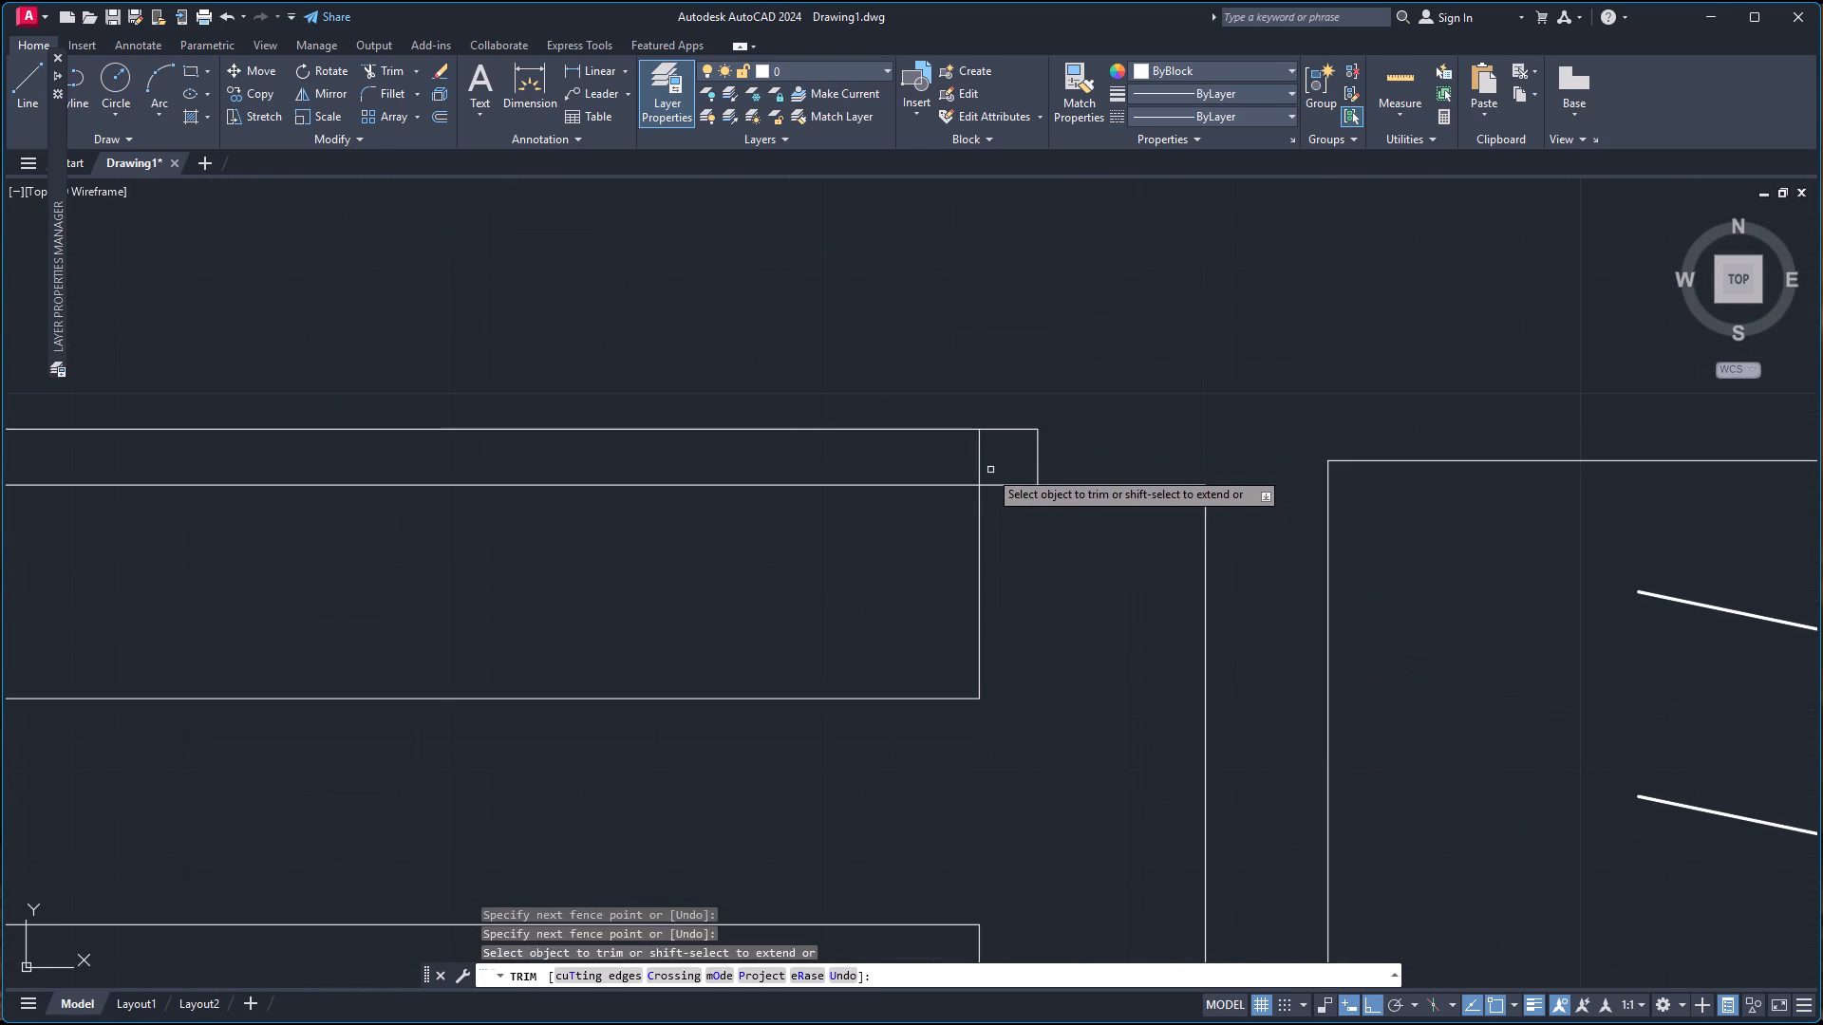
click(956, 457)
click(1001, 460)
Trim both wall lines across the northeast bedroom's entrance door opening, including the short remnant inside the door leaf.
scroll(1018, 442, down, 5)
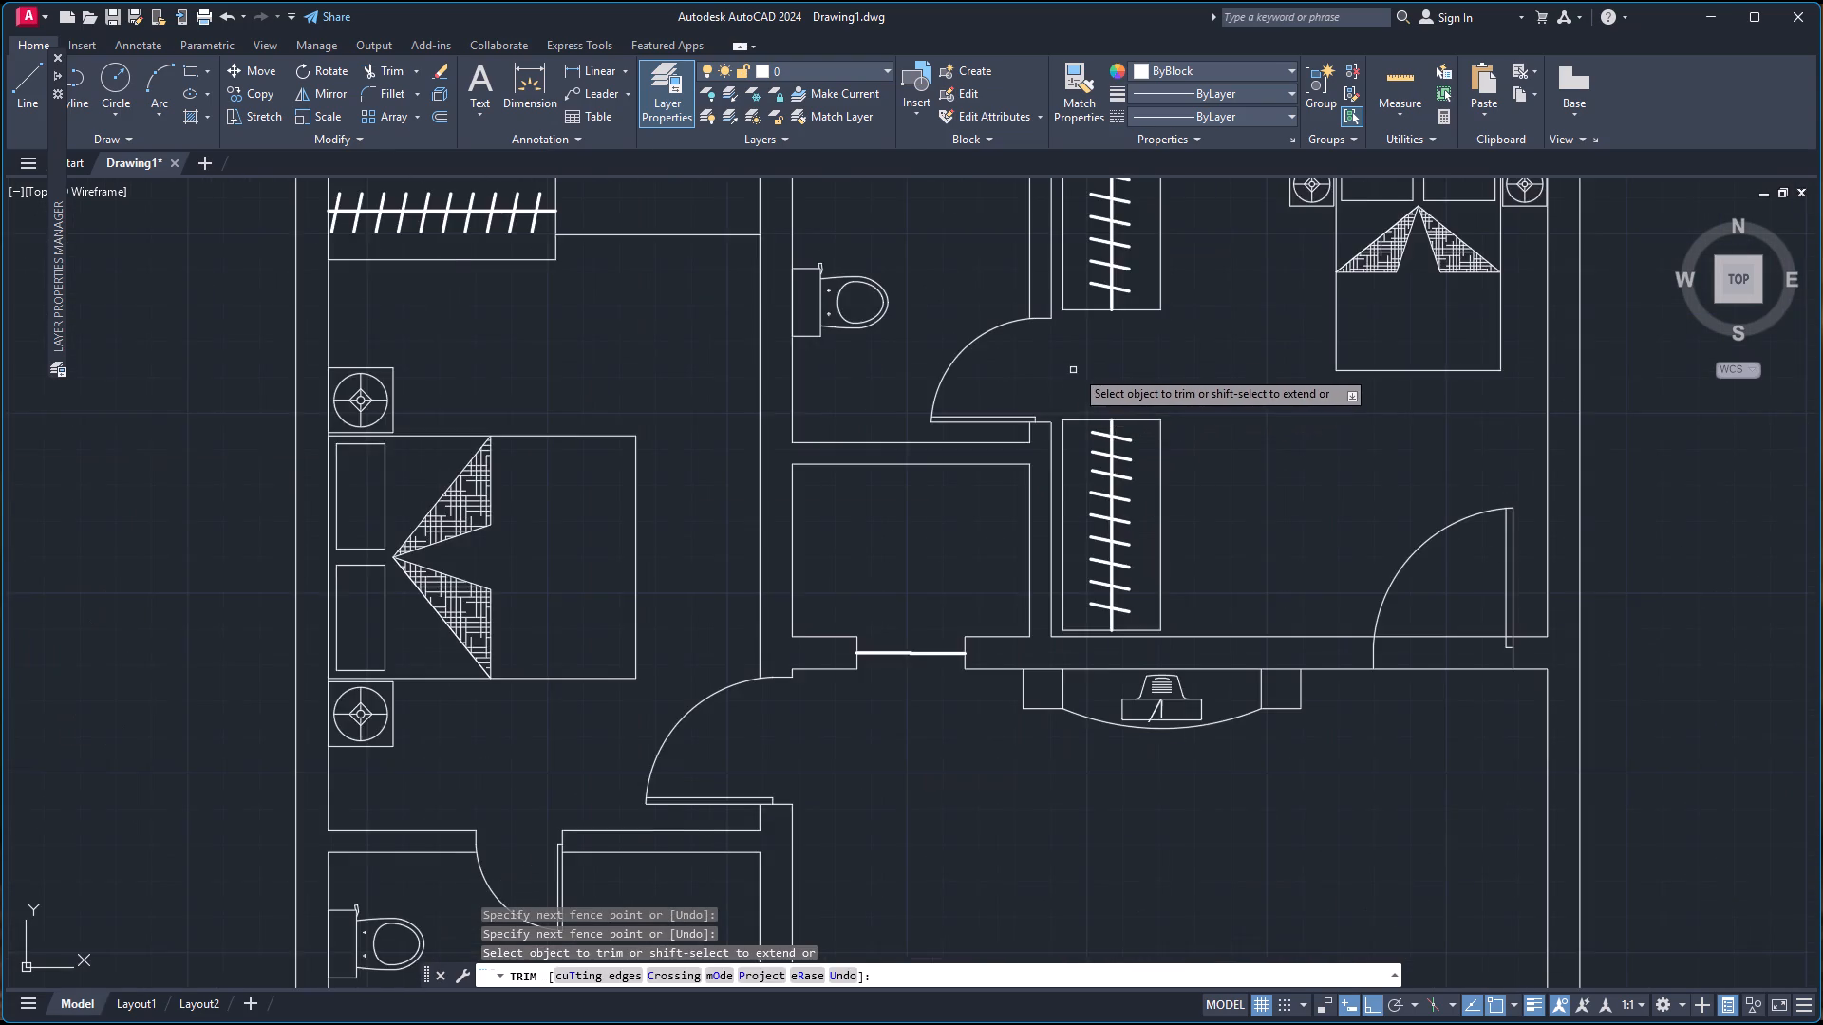
scroll(1081, 364, down, 1)
scroll(1325, 450, down, 1)
scroll(1302, 514, up, 2)
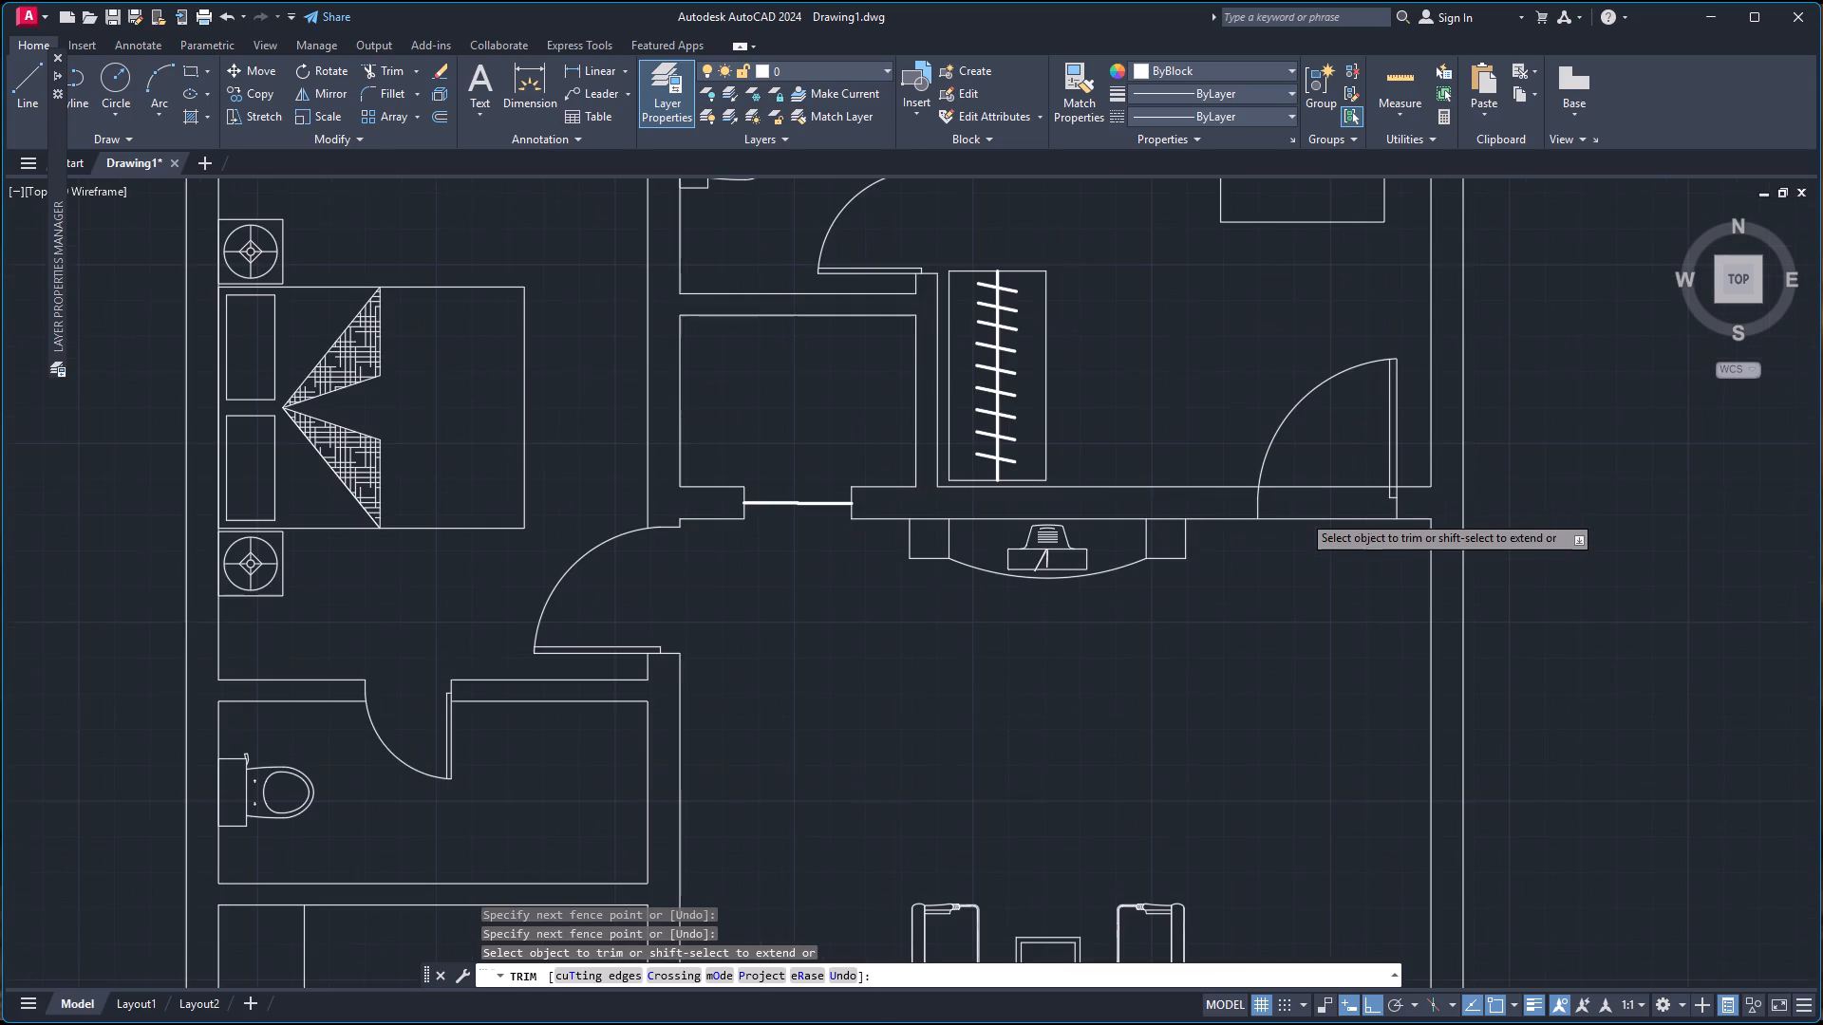
click(1321, 463)
click(1315, 538)
scroll(1371, 488, up, 4)
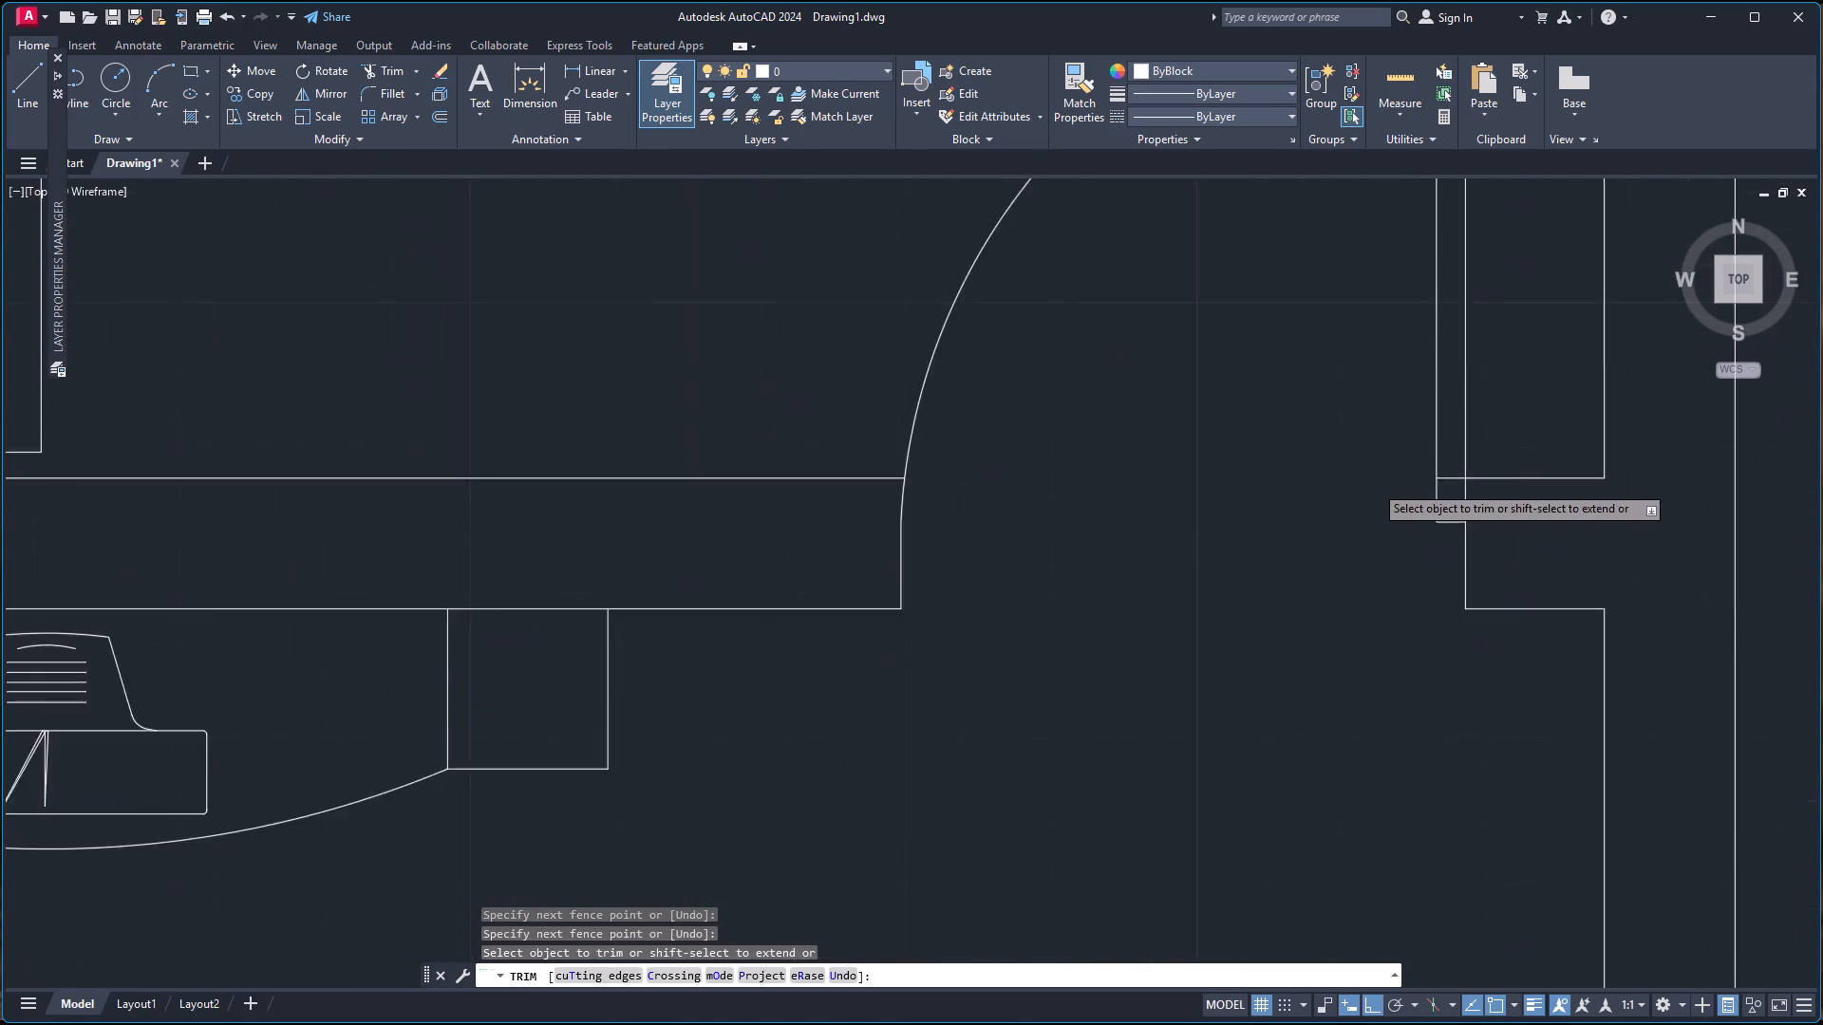
scroll(1376, 482, up, 1)
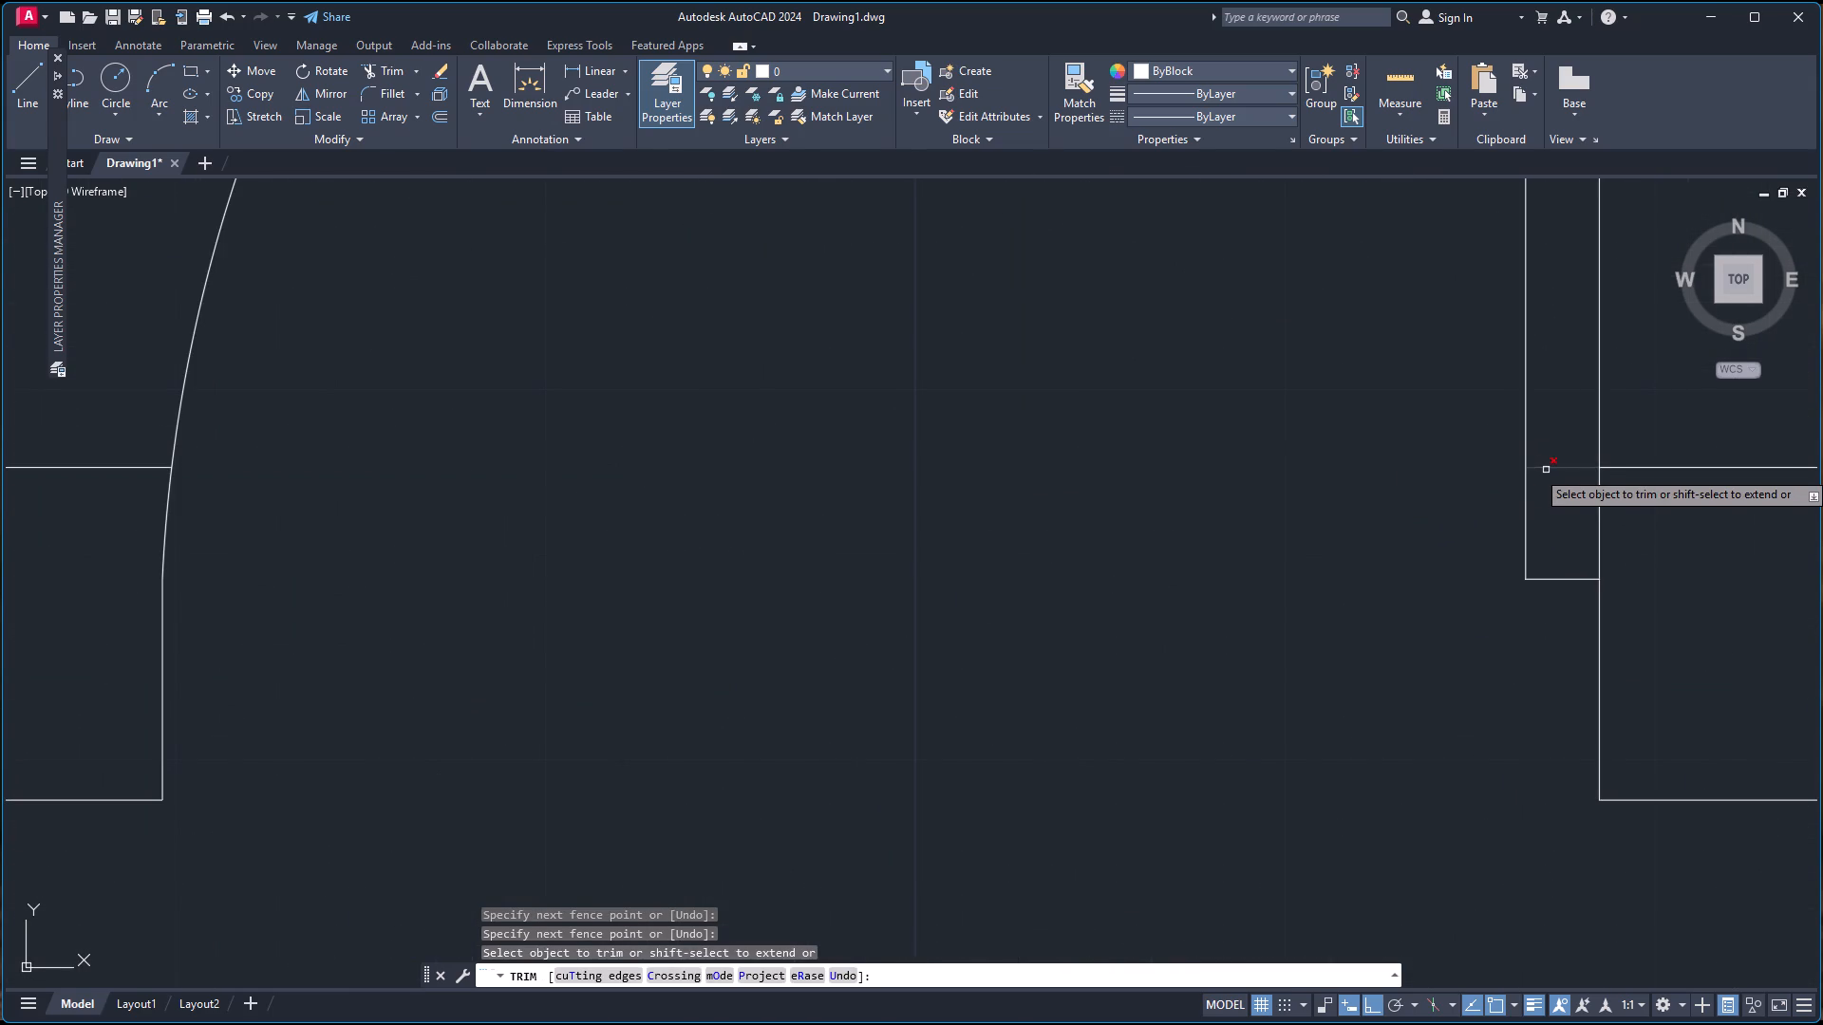
click(1546, 470)
Trim both wall lines across the living room's south entrance door opening, including the piece inside the leaf, and end the Trim command.
scroll(1387, 475, down, 5)
scroll(1402, 554, down, 5)
scroll(1397, 603, up, 4)
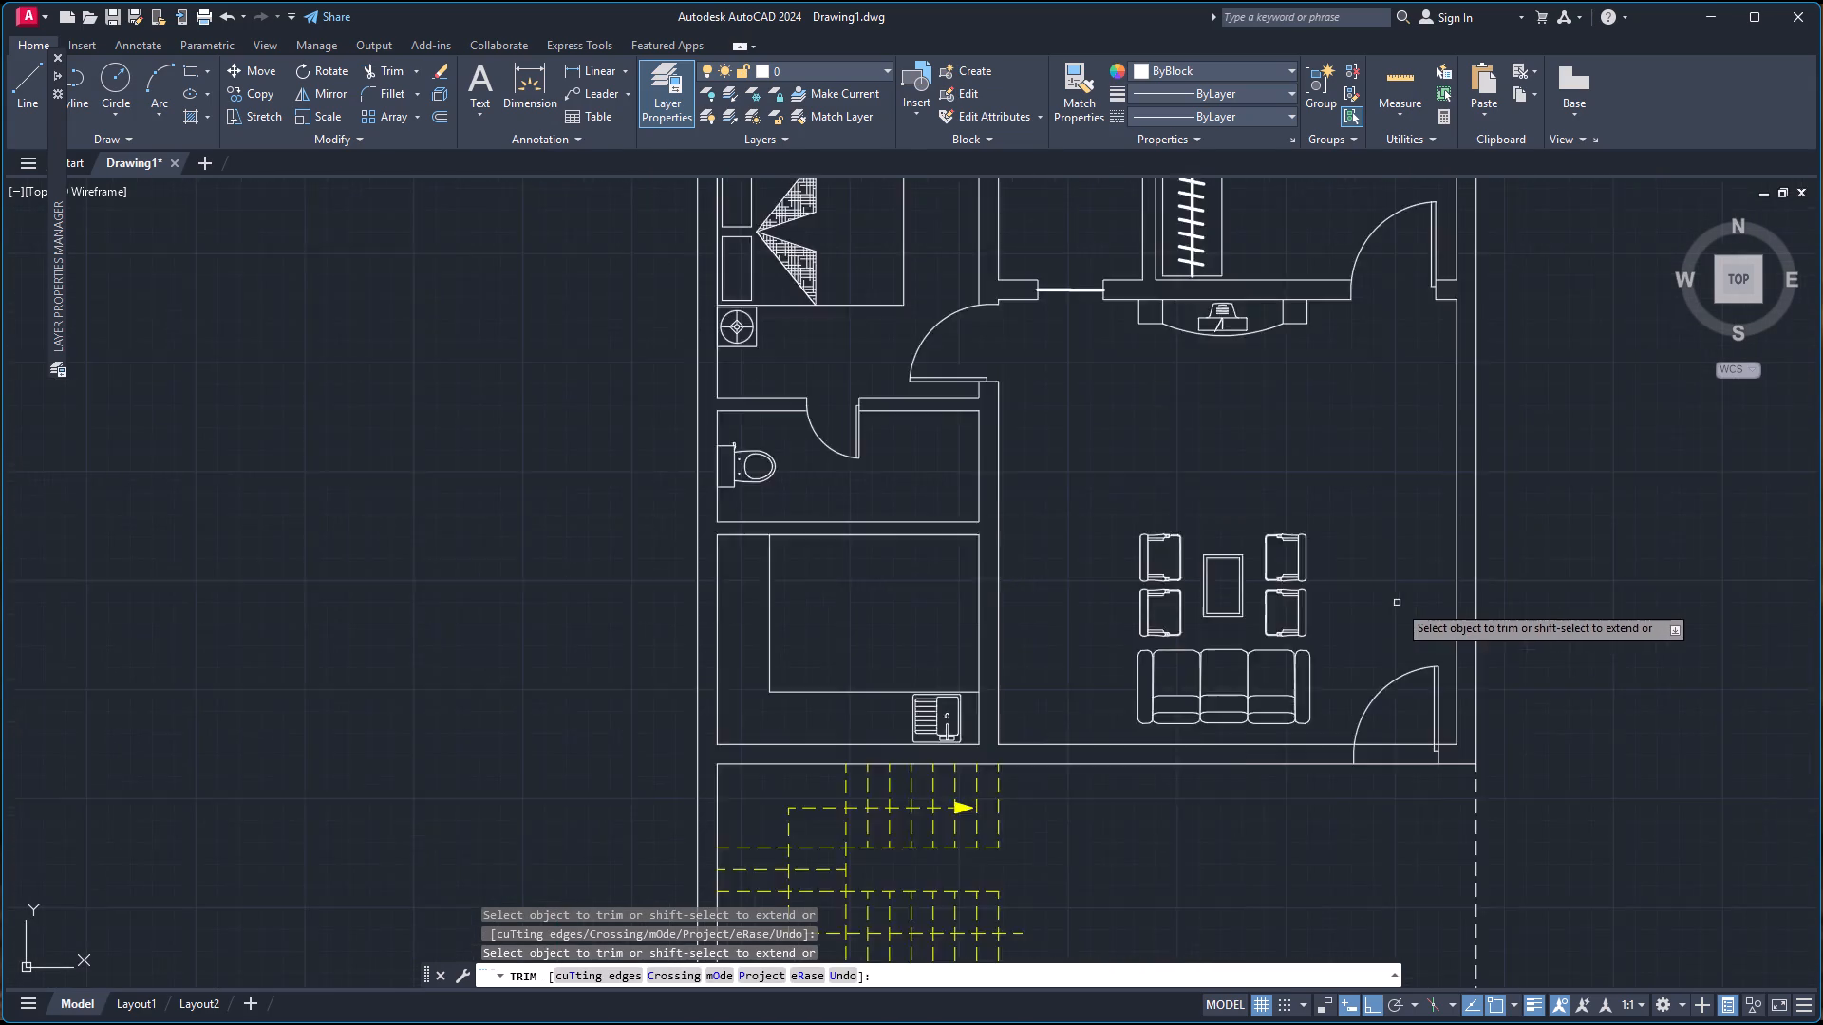
scroll(1398, 604, up, 1)
click(1407, 821)
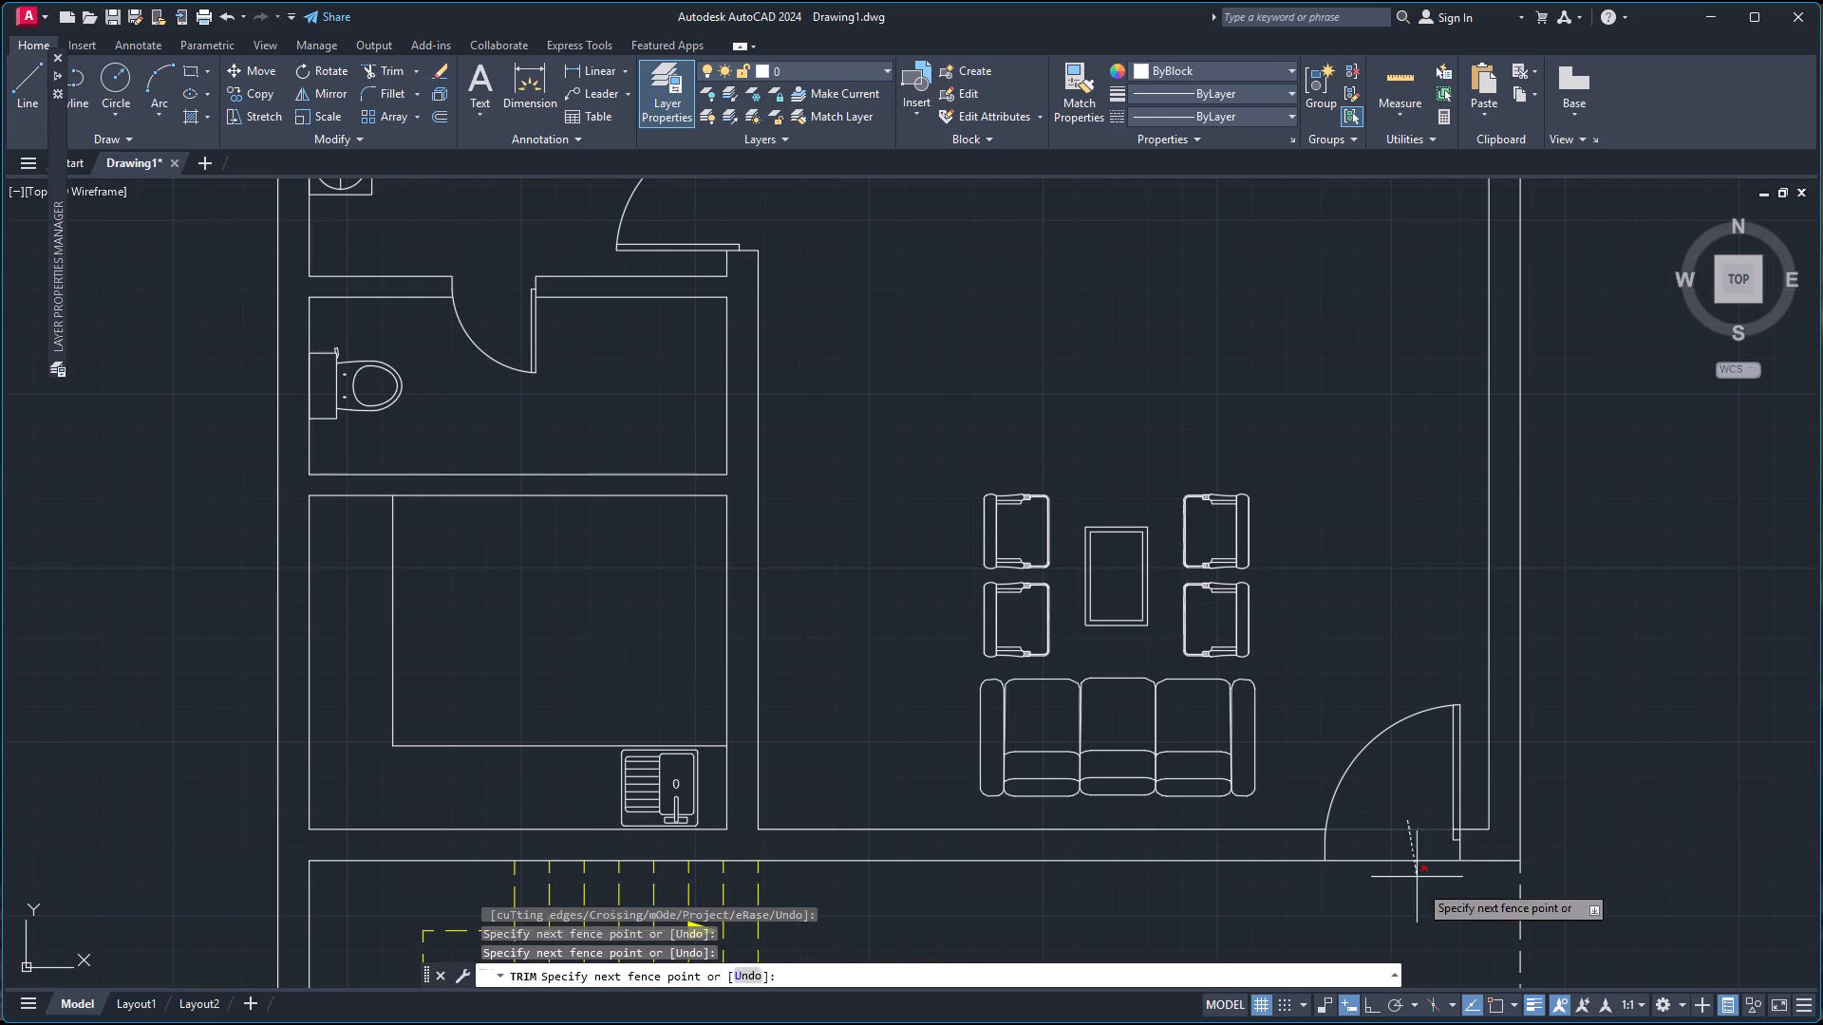
click(1419, 886)
scroll(1444, 840, up, 3)
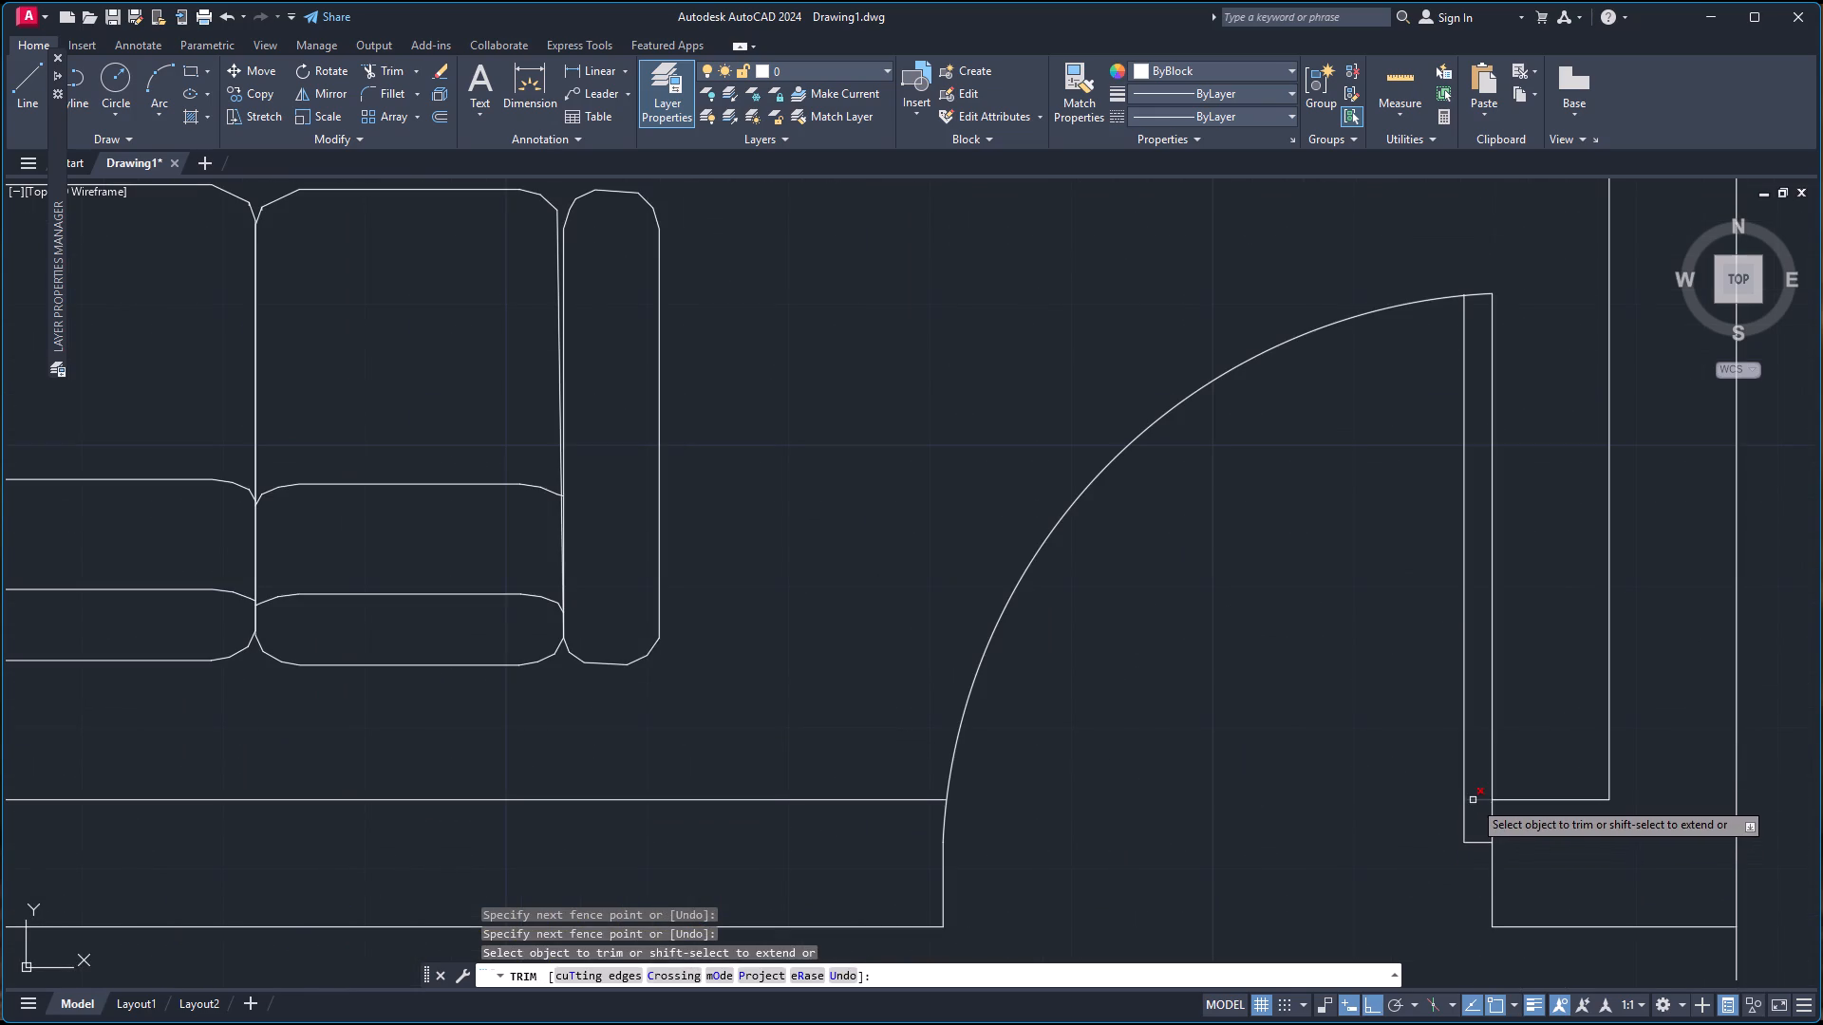
click(1473, 800)
scroll(1409, 763, down, 4)
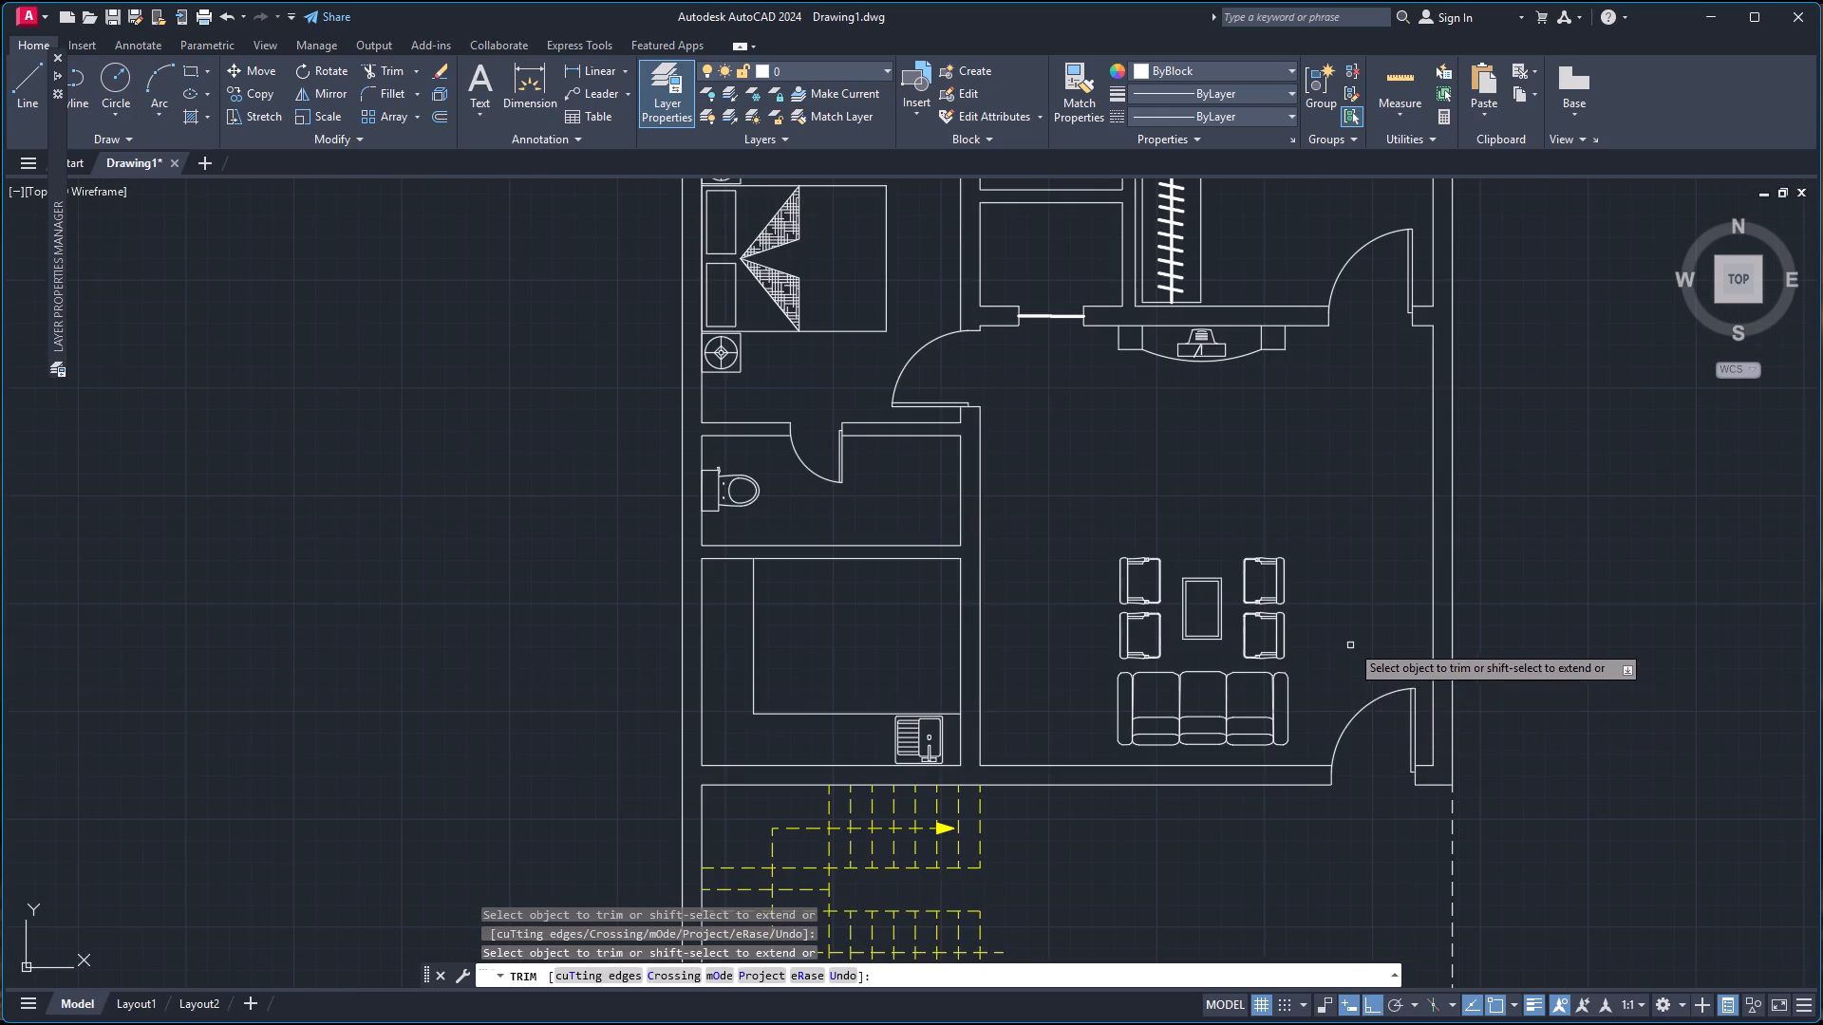
scroll(1354, 571, down, 2)
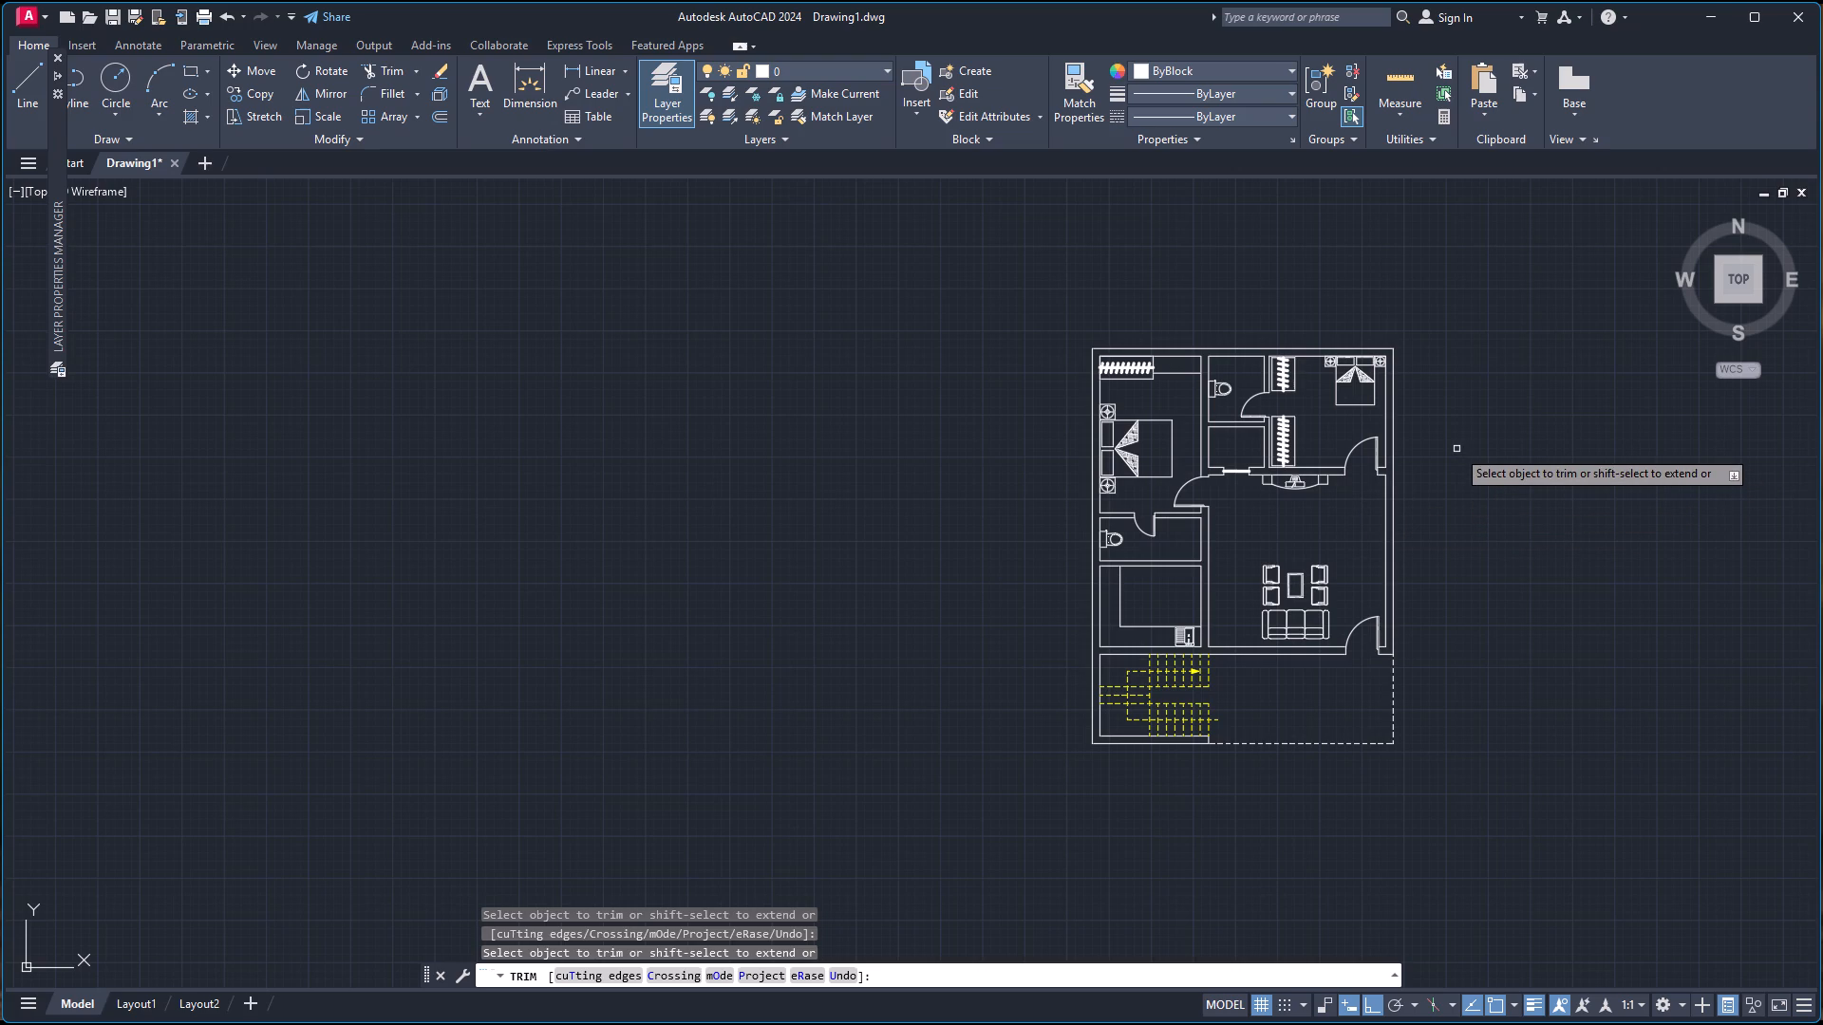
scroll(1457, 449, up, 1)
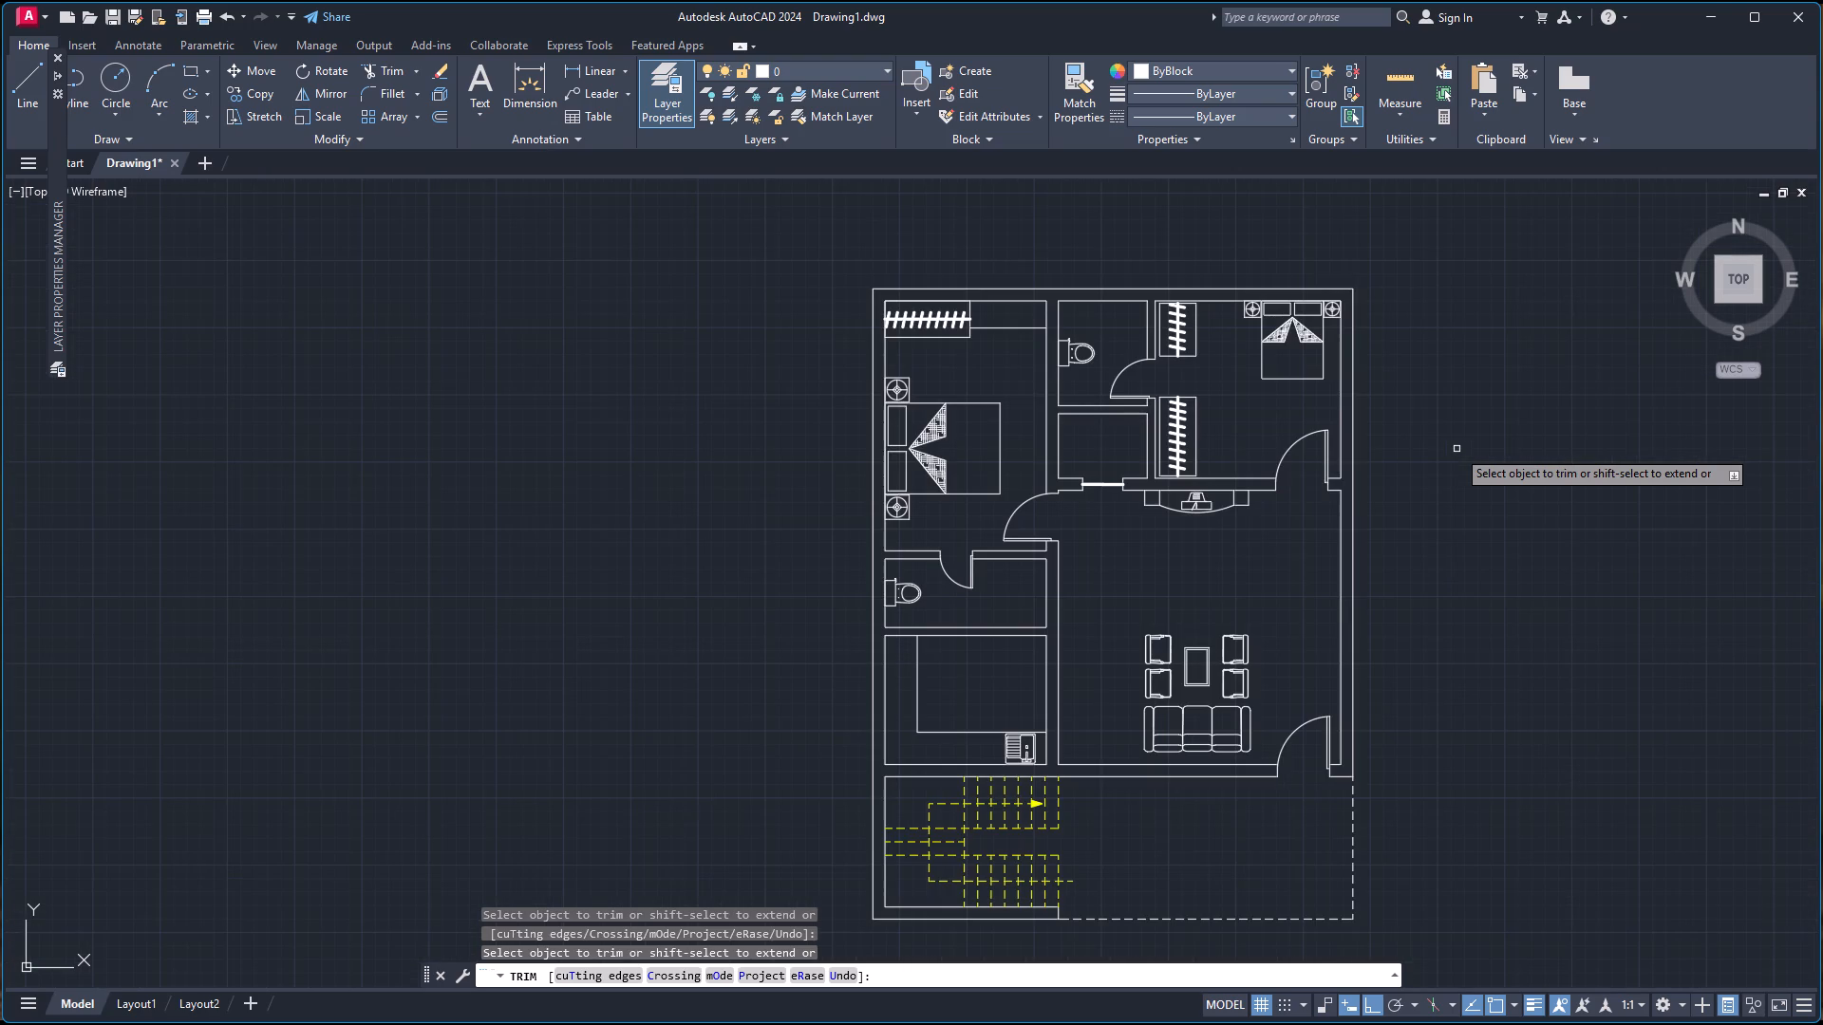
scroll(1442, 366, up, 2)
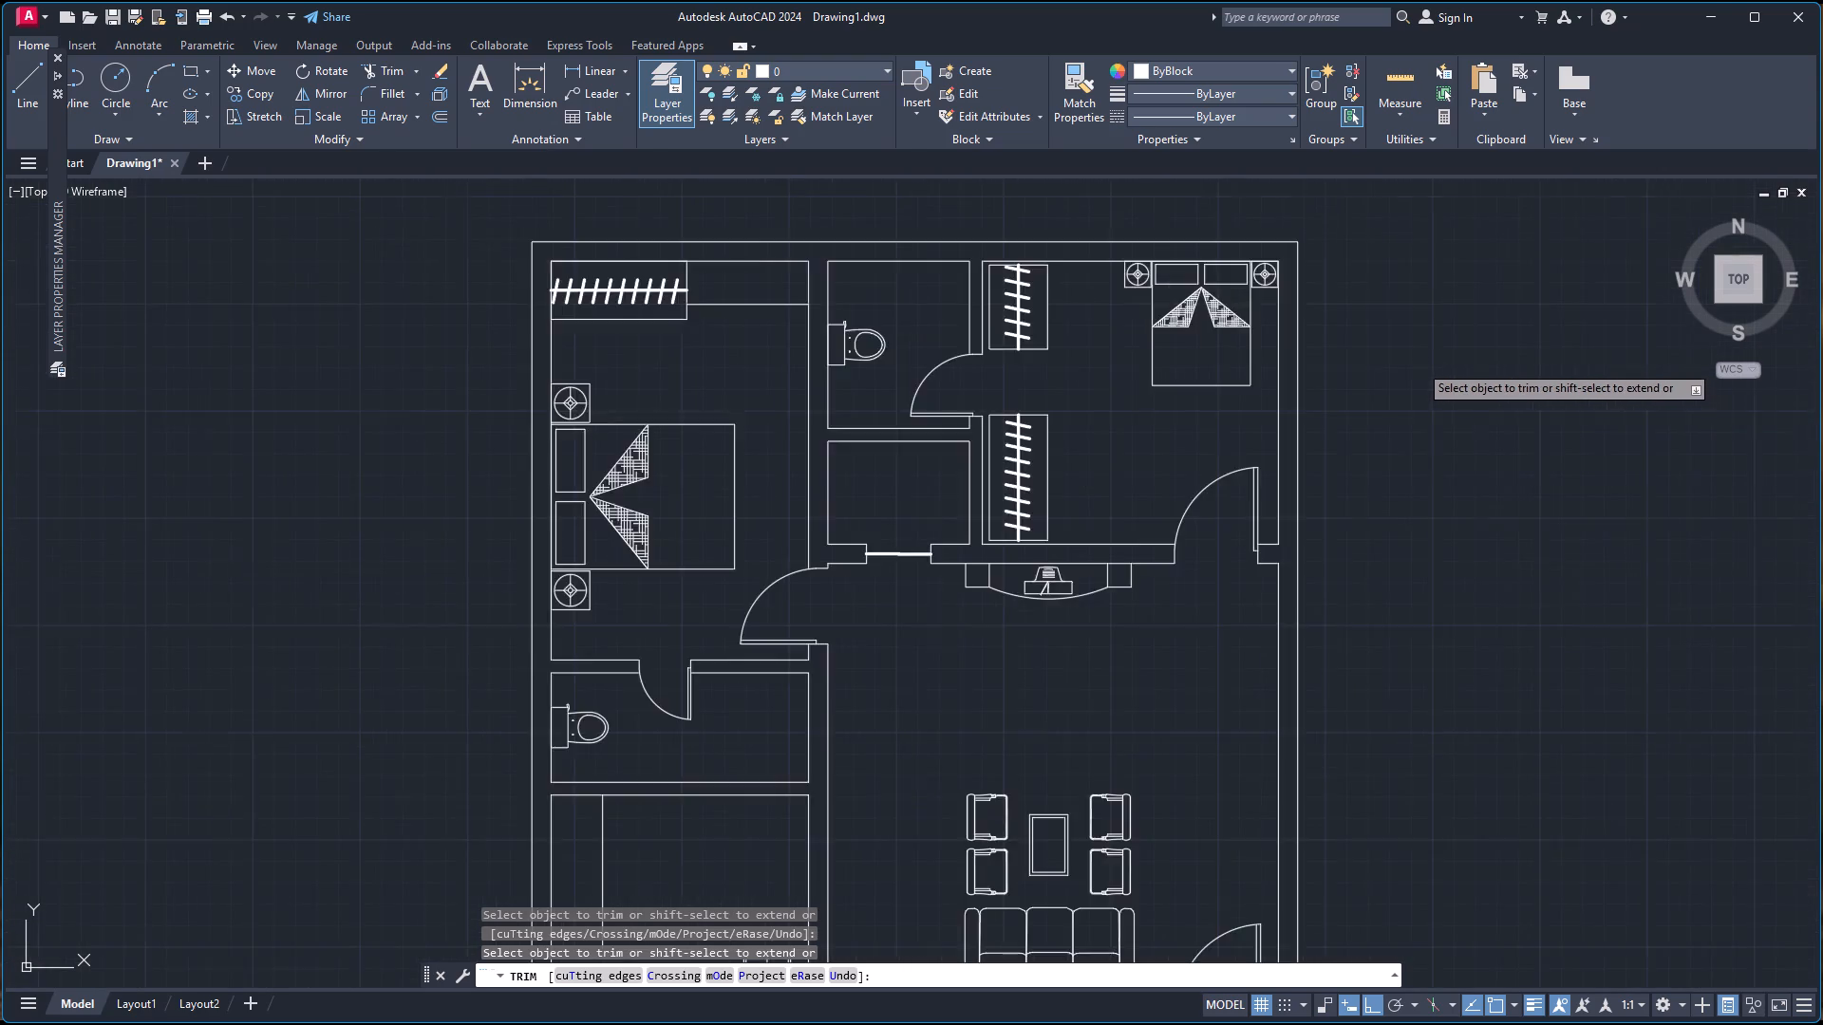
scroll(1414, 363, up, 1)
scroll(1337, 360, down, 2)
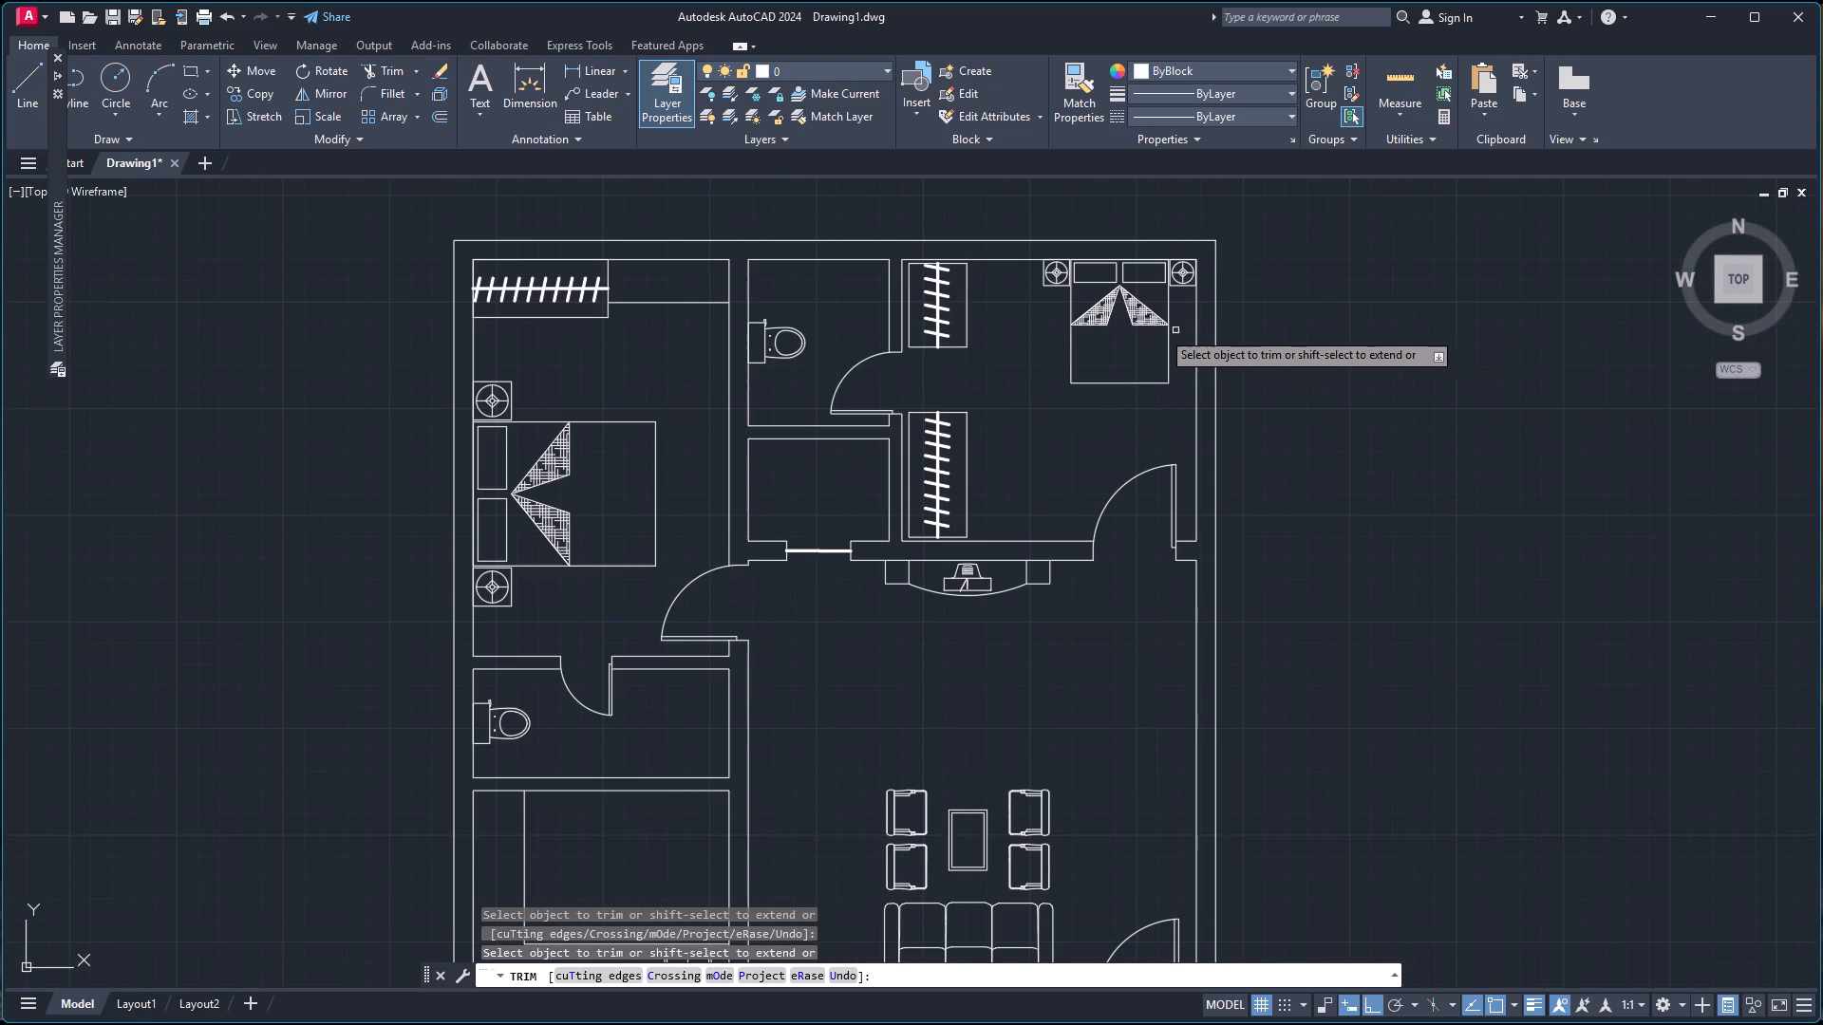
key(Escape)
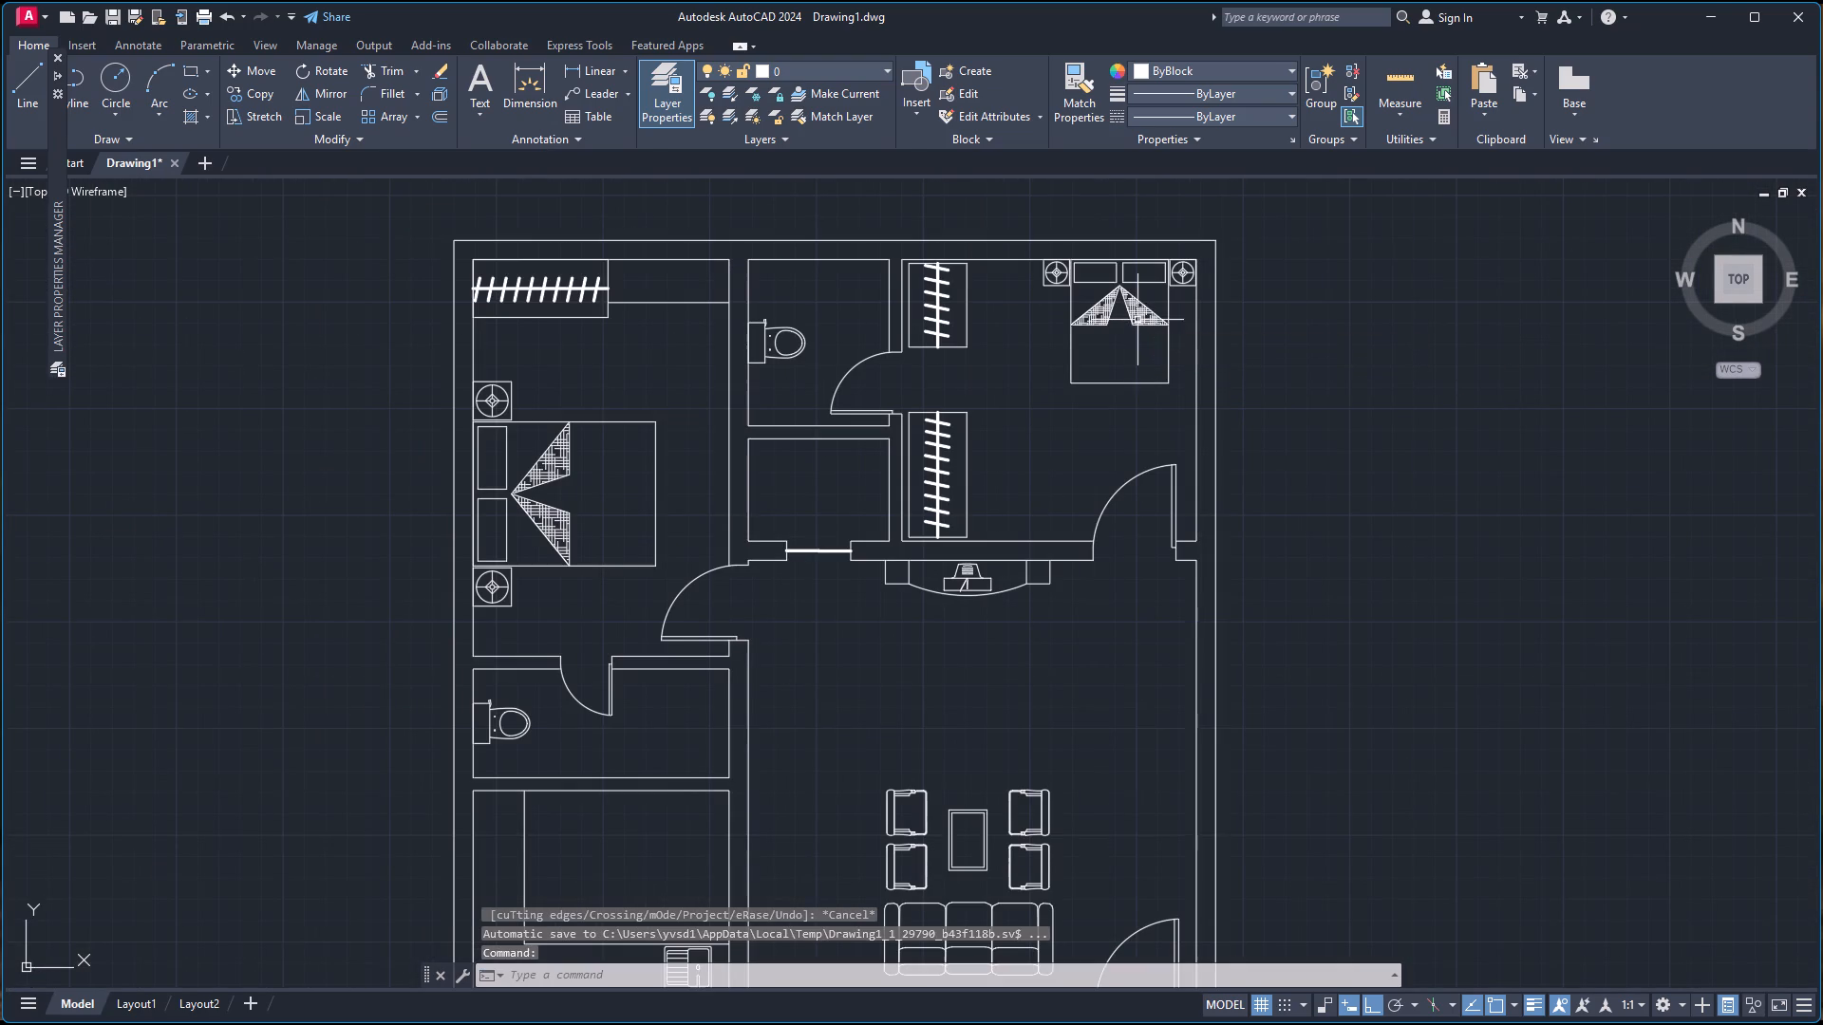
Scale up the northeast bedroom's bed and nightstands group from the headboard's midpoint on the north wall, choosing the size freehand.
click(1145, 307)
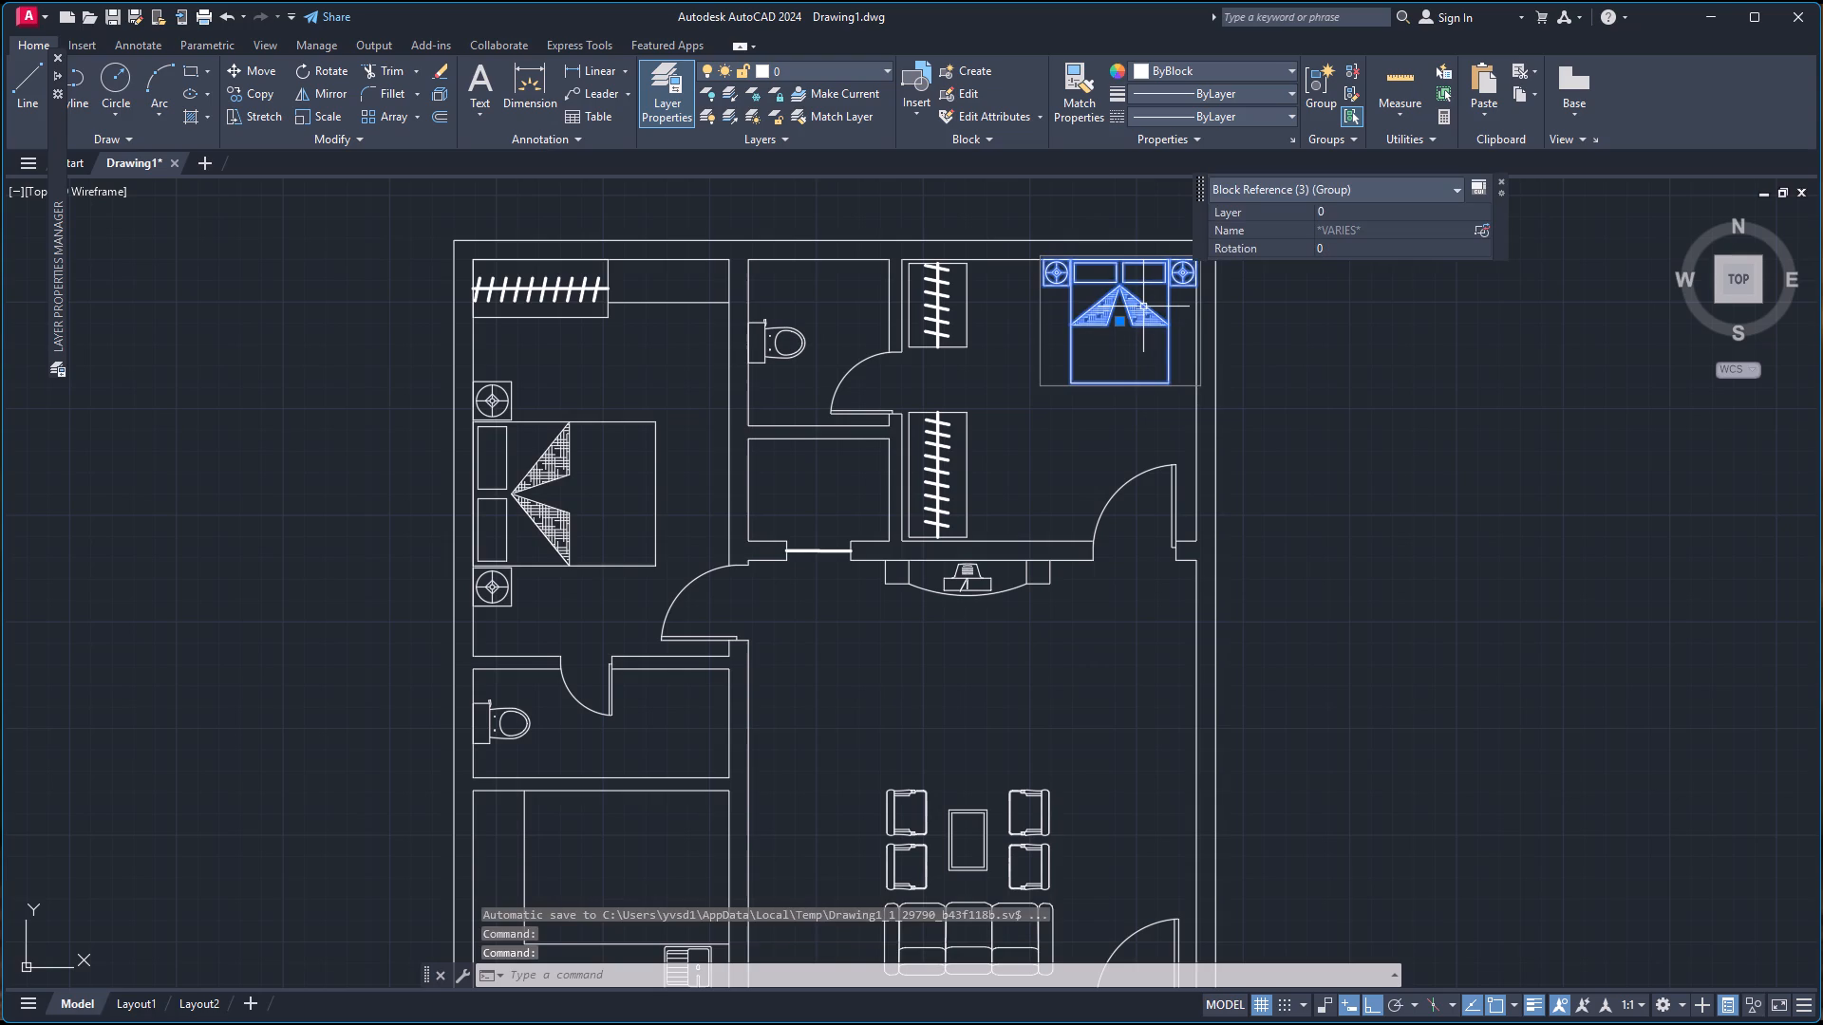
key(s)
key(c)
key(Return)
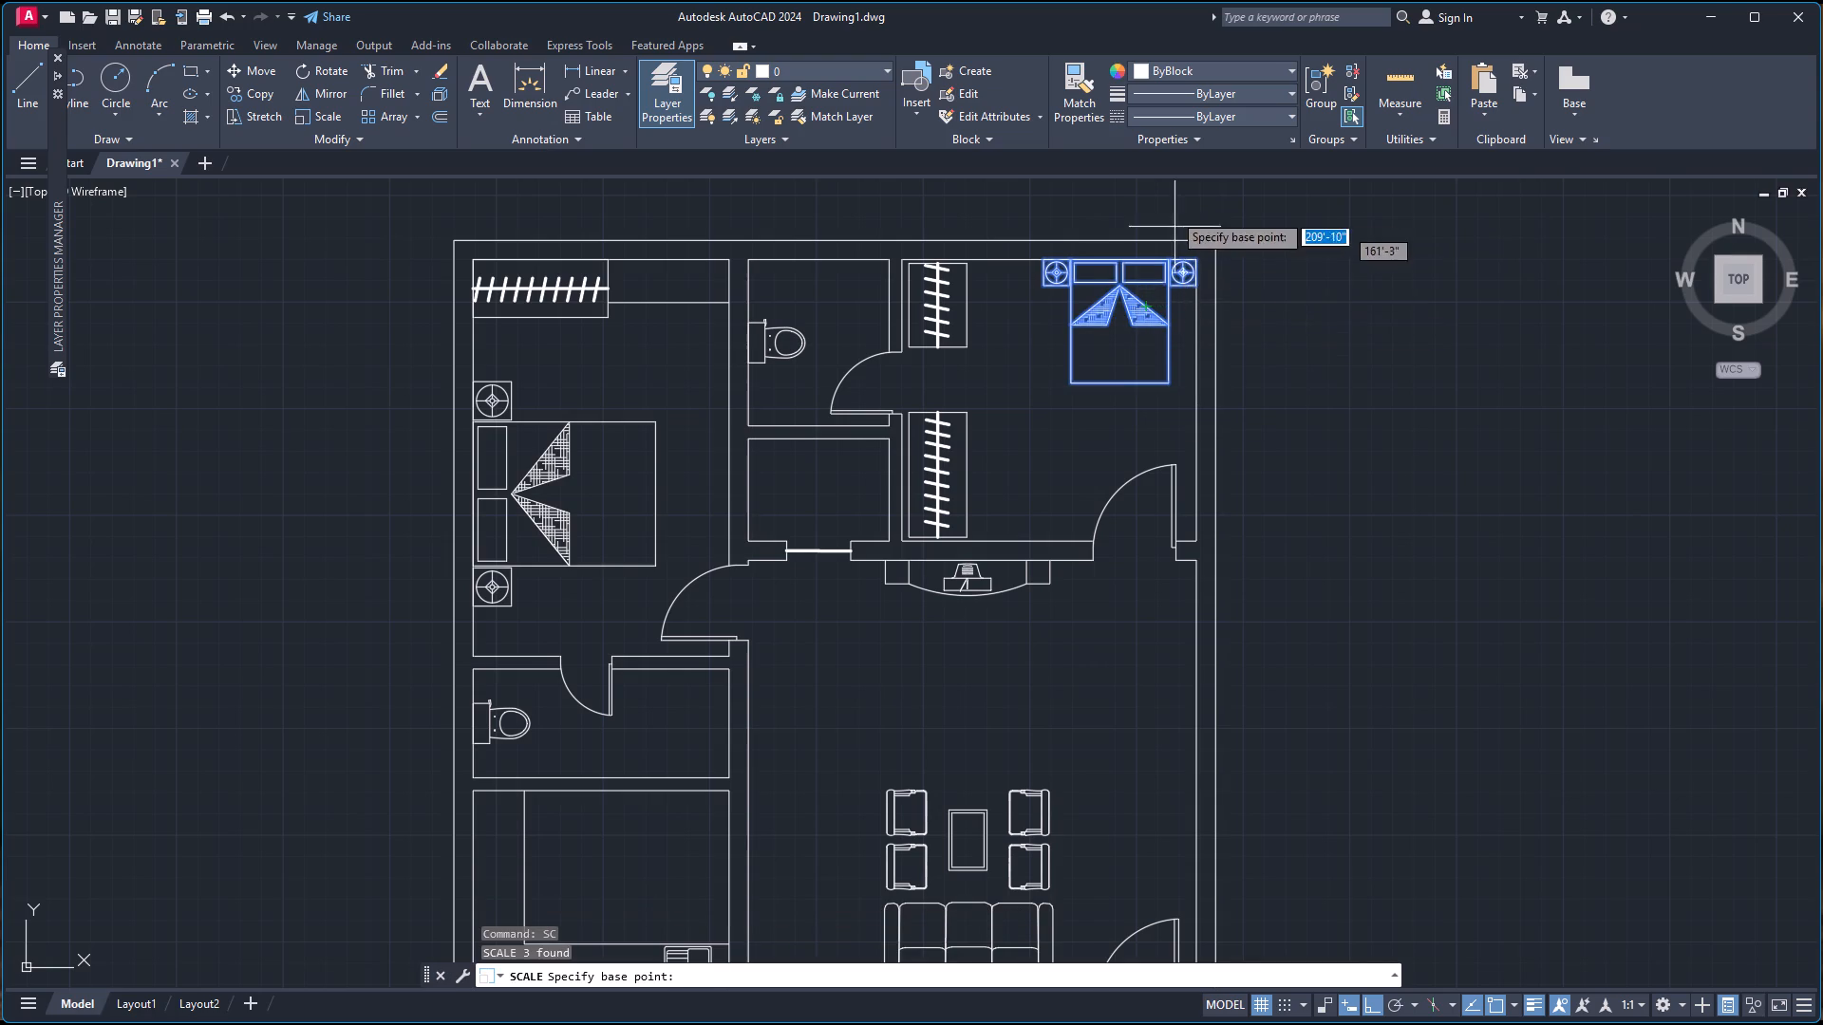
scroll(1101, 262, up, 3)
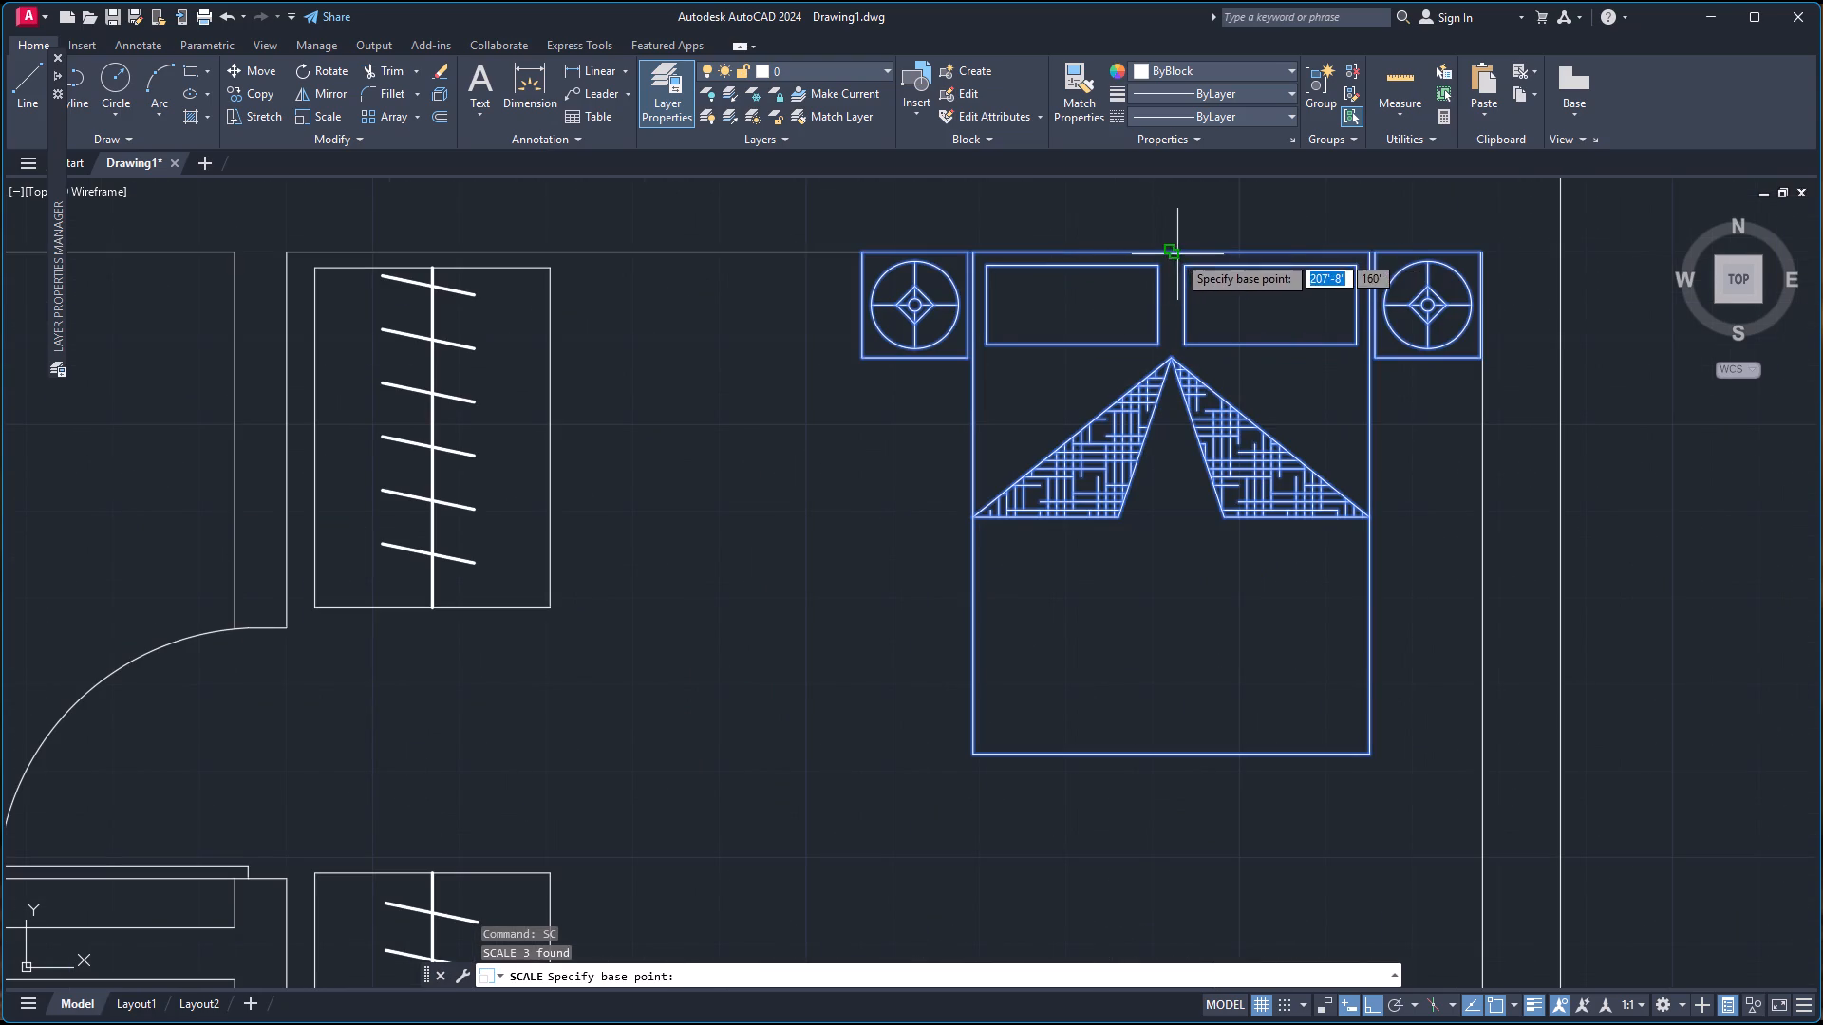
click(1171, 252)
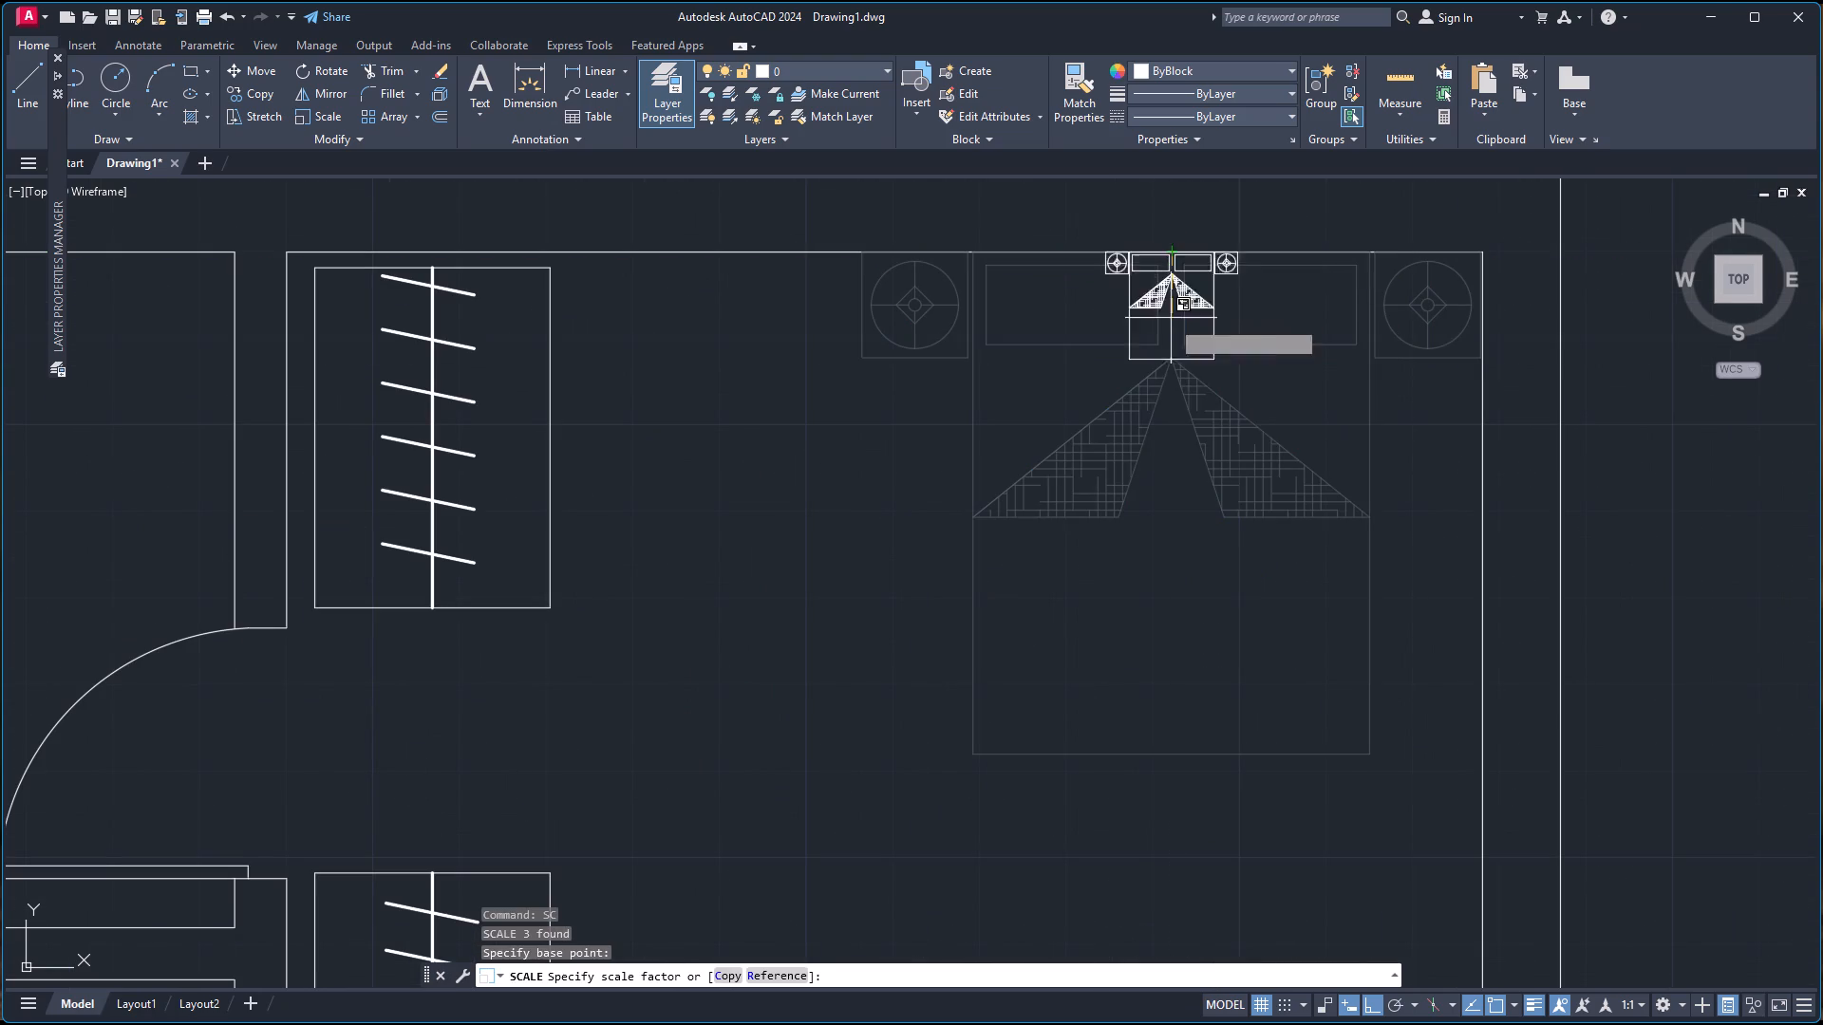
click(1158, 606)
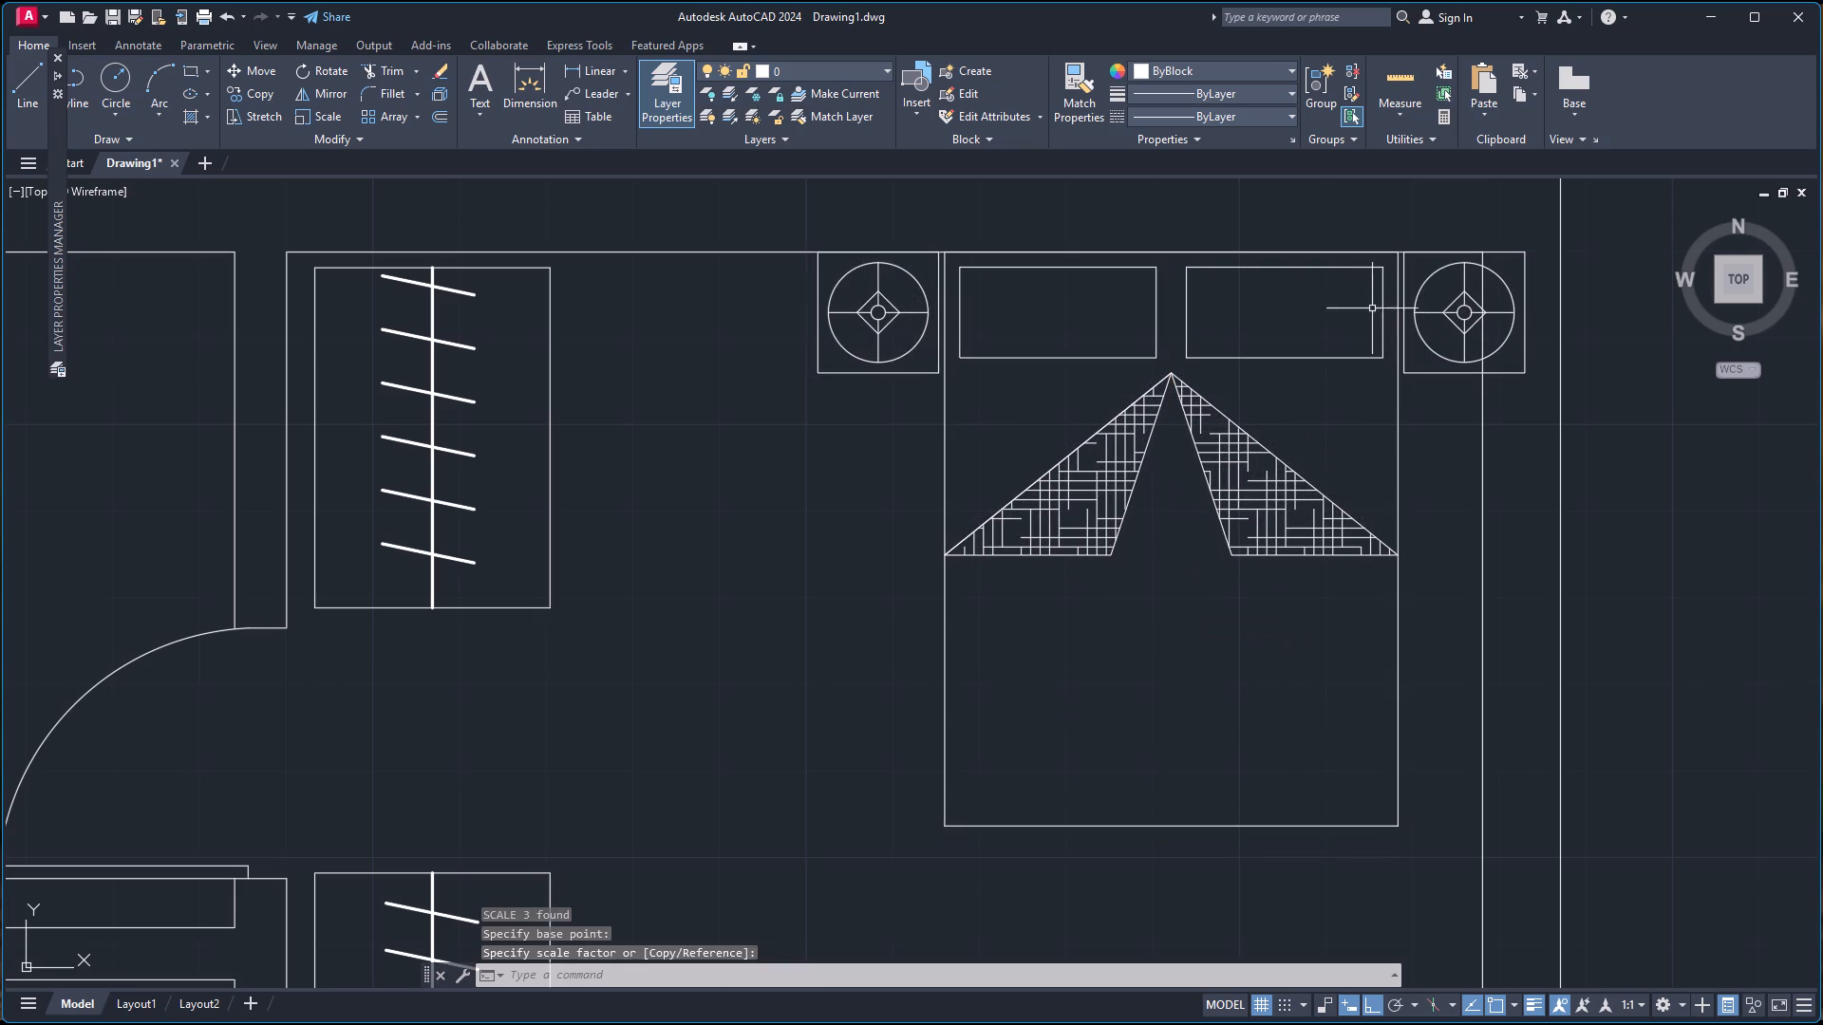
Move the northeast bedroom's bed group west so its outer nightstand corner meets the inner corner of the north and east walls.
click(1398, 252)
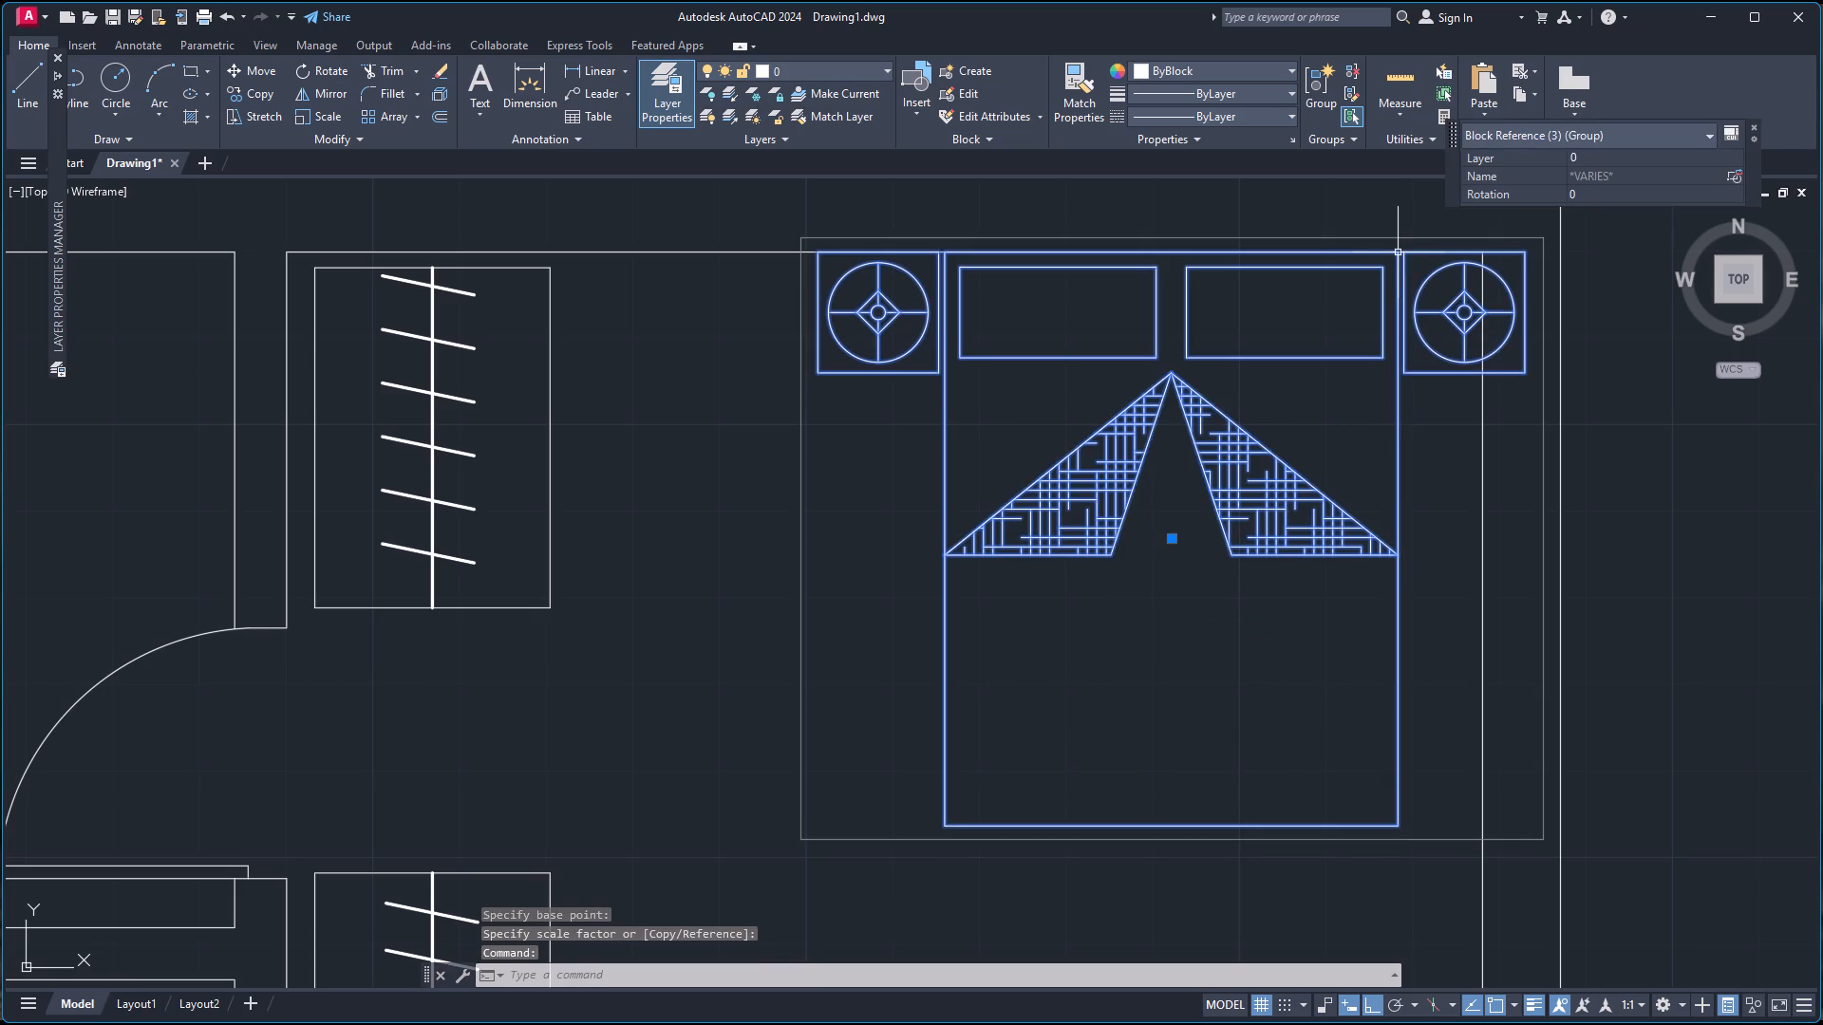
key(m)
key(Return)
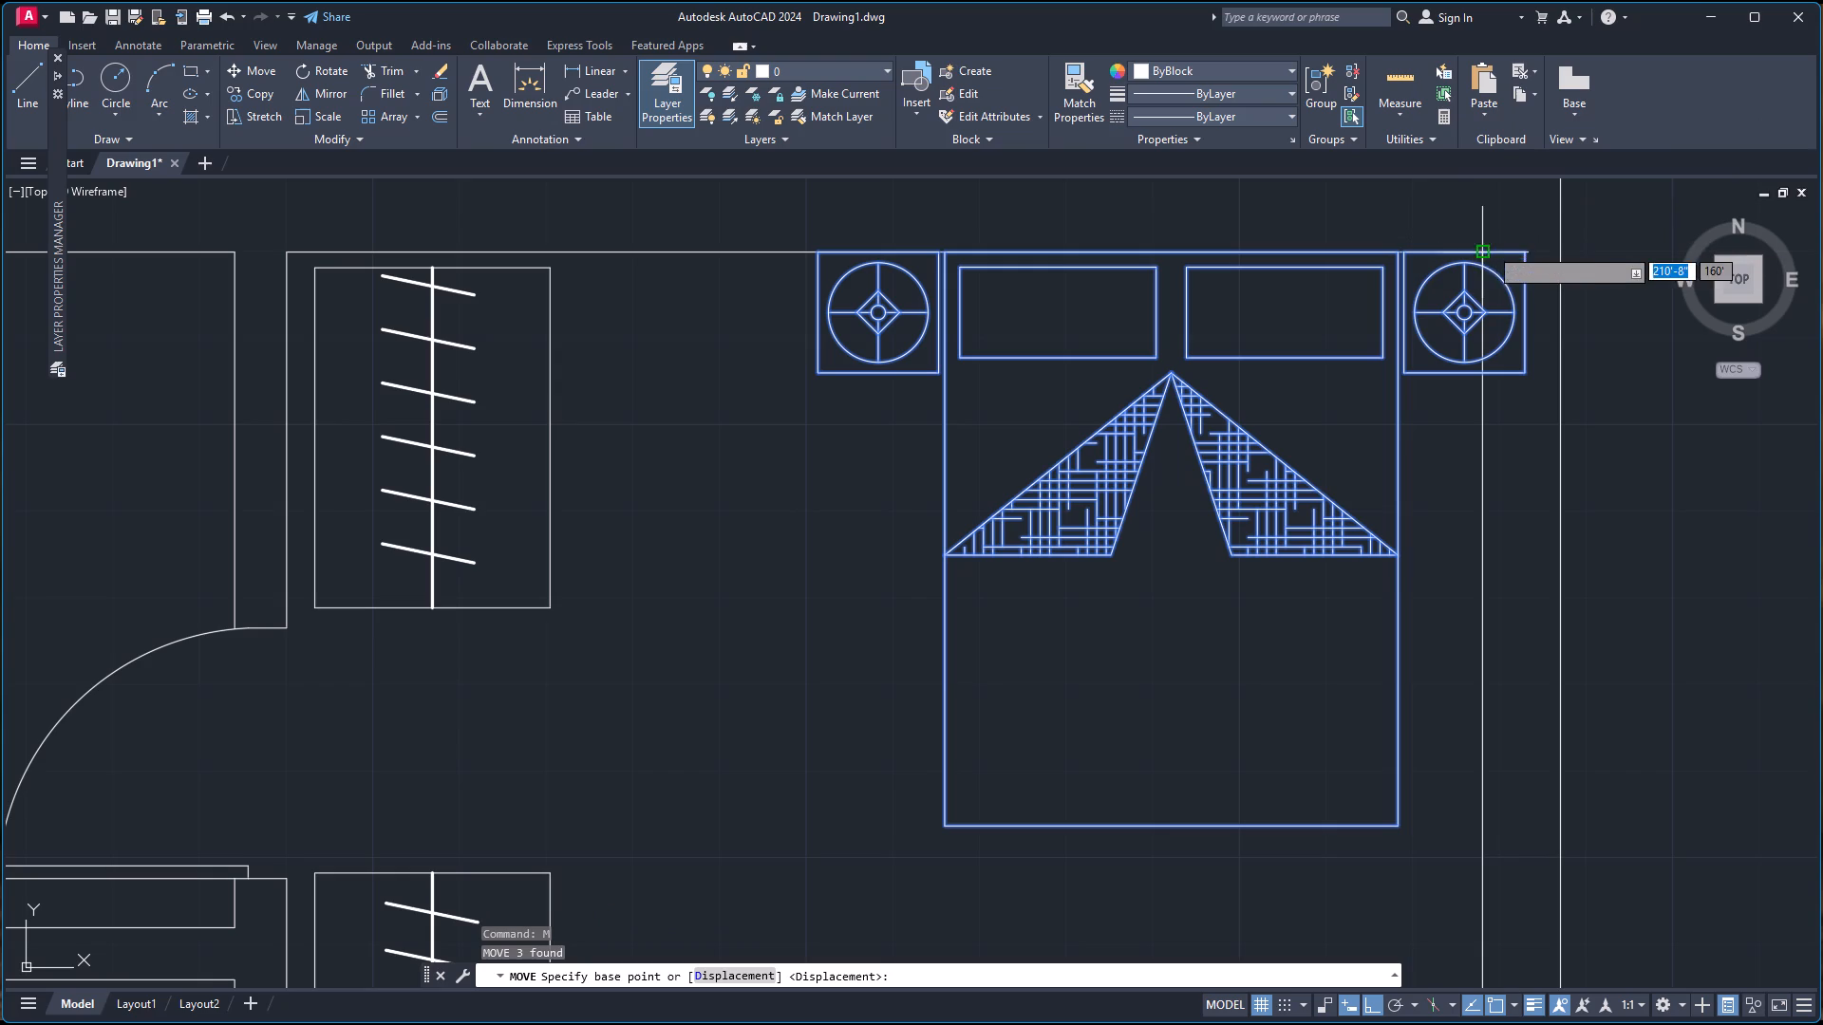
click(1526, 248)
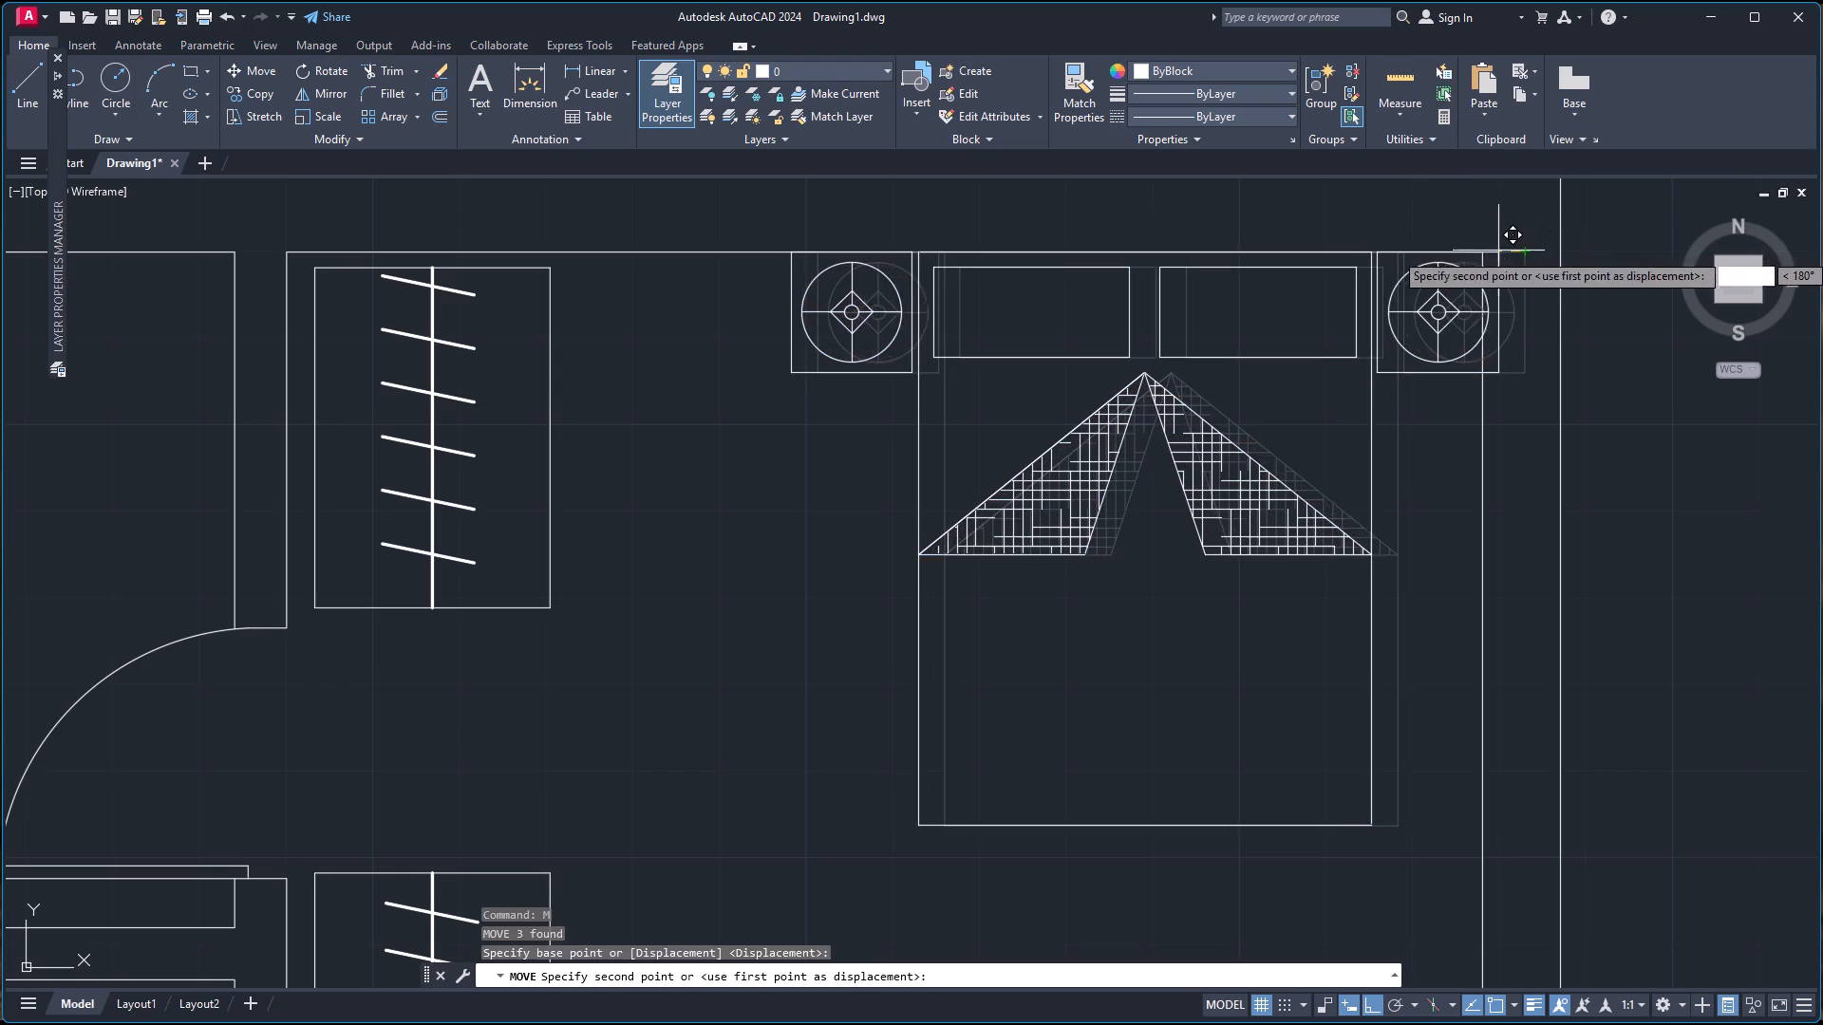
click(1477, 257)
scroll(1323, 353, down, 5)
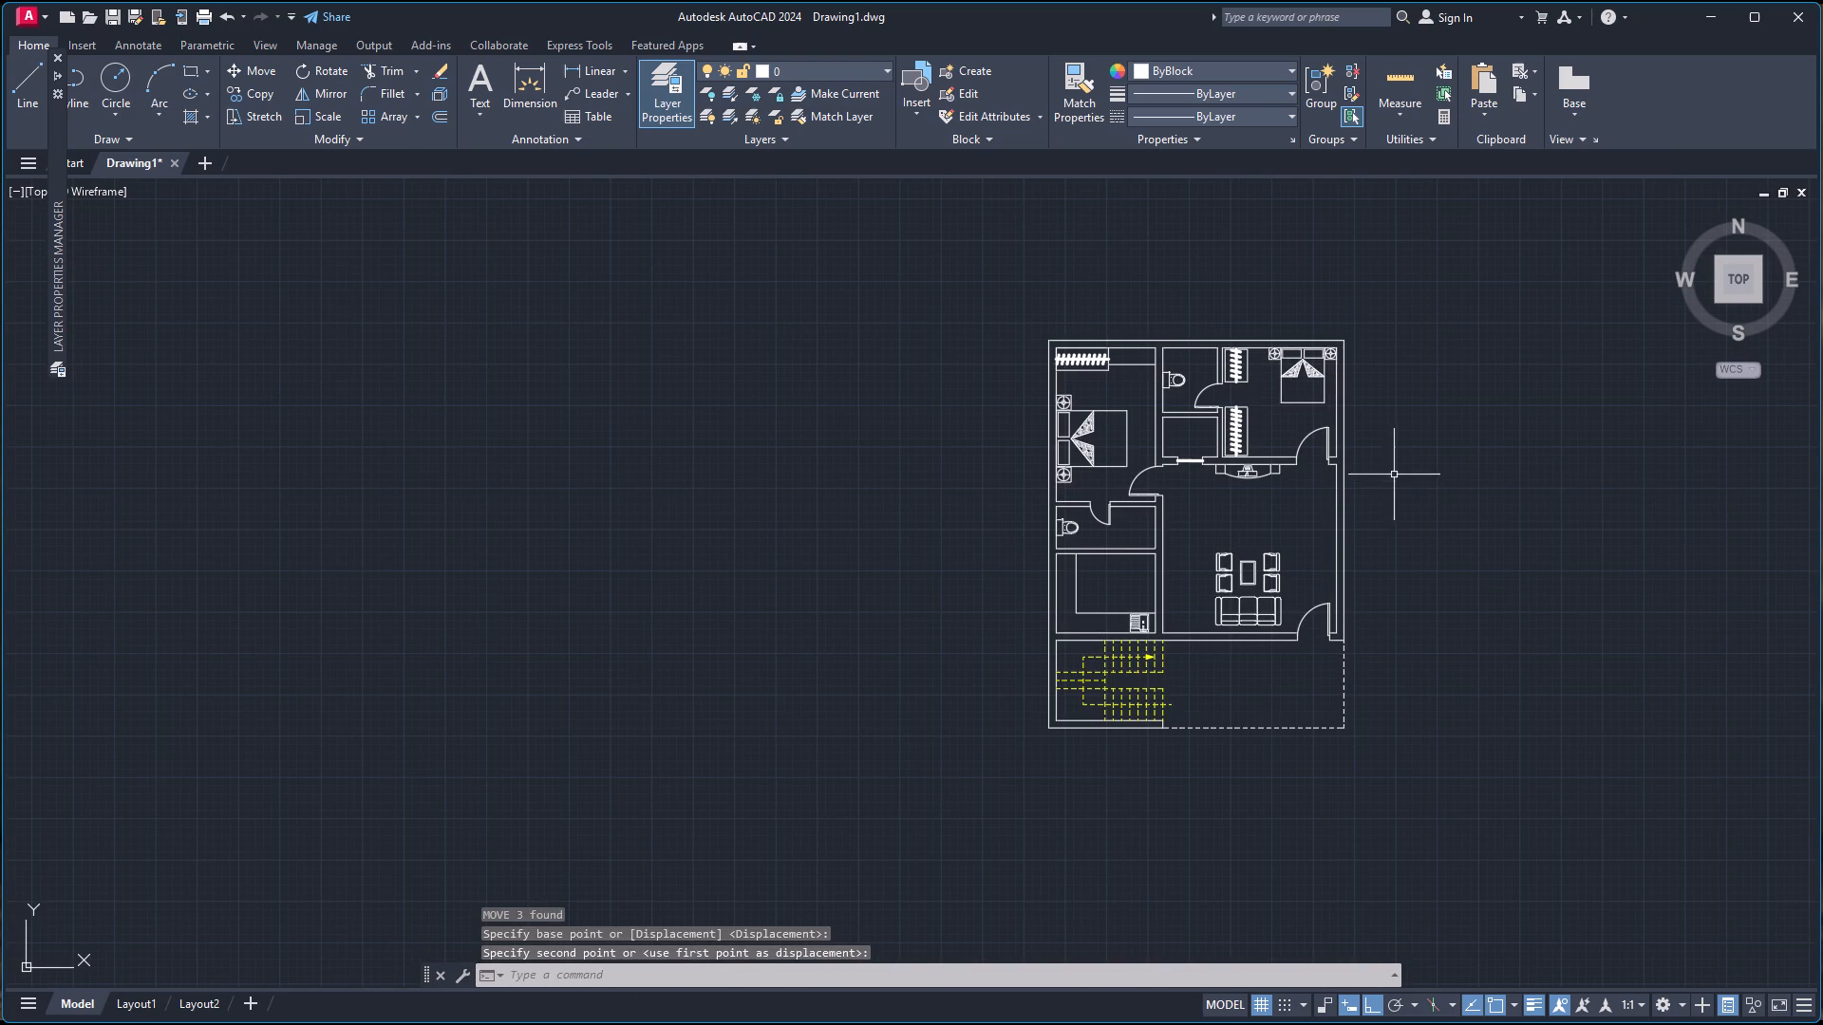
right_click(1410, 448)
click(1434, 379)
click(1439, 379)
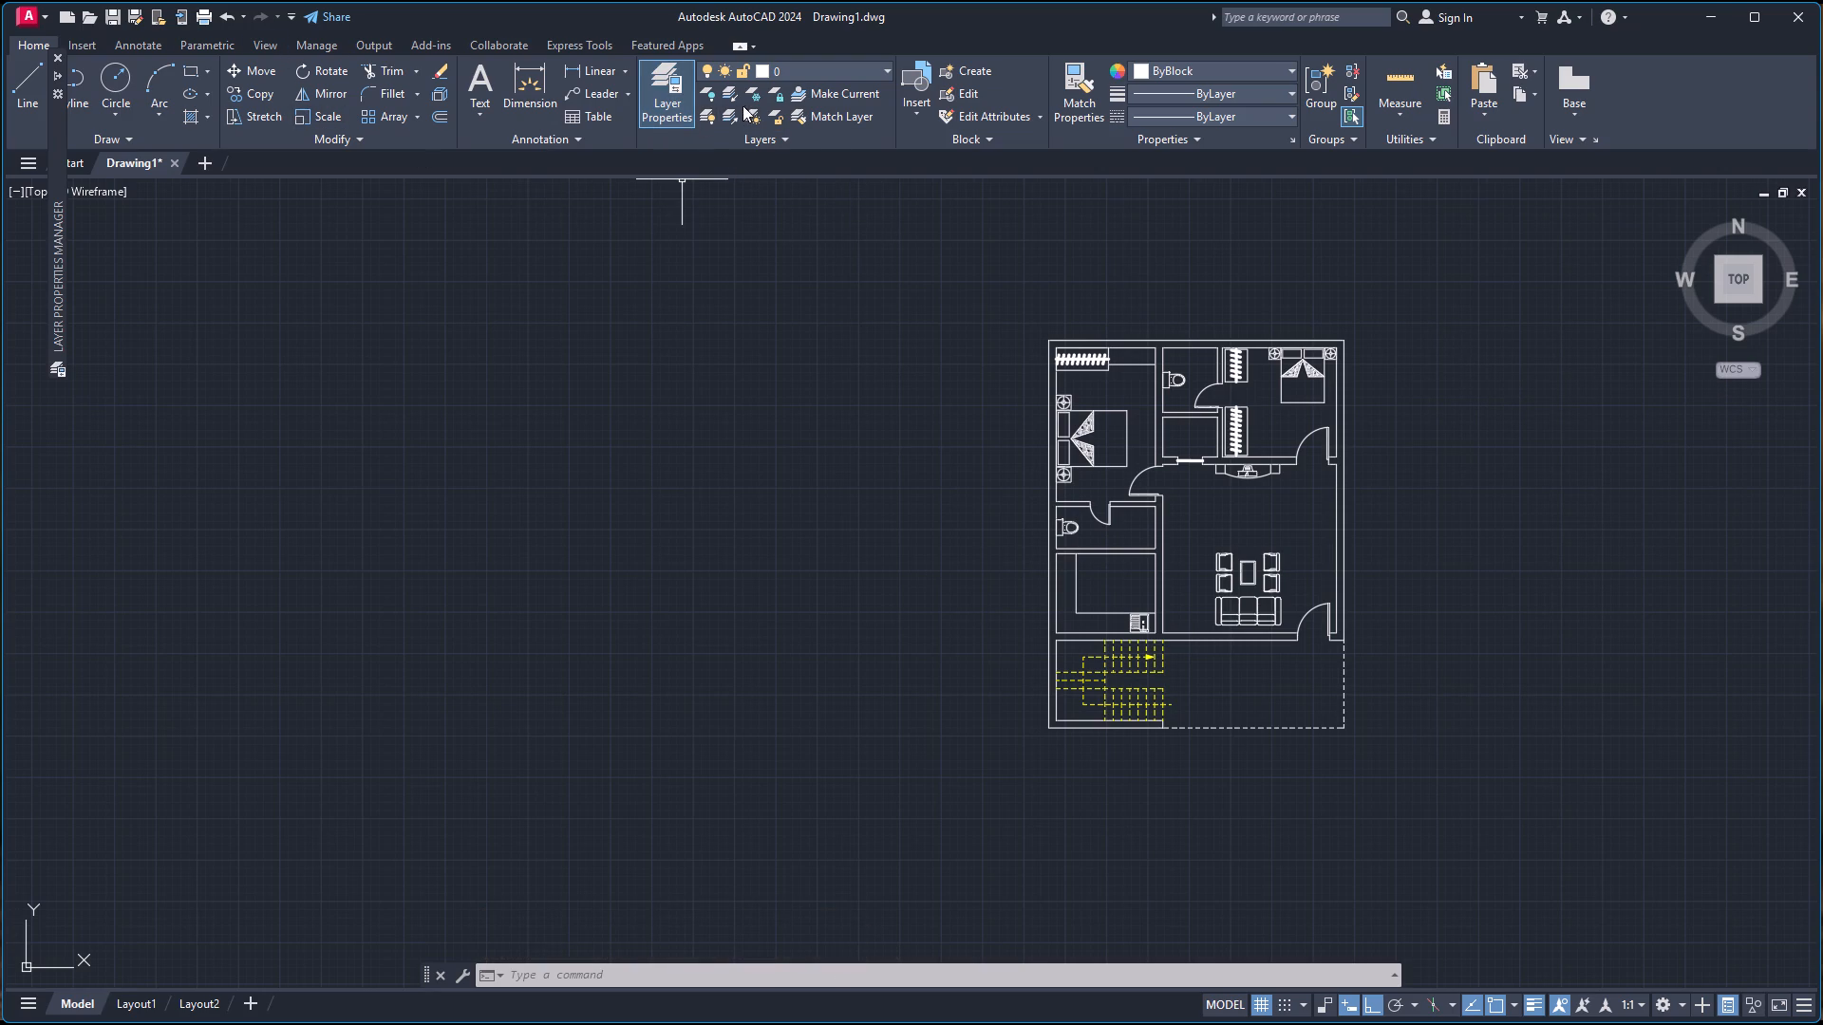
Create a new layer named Doors and set its colour to index 34.
click(669, 95)
click(669, 95)
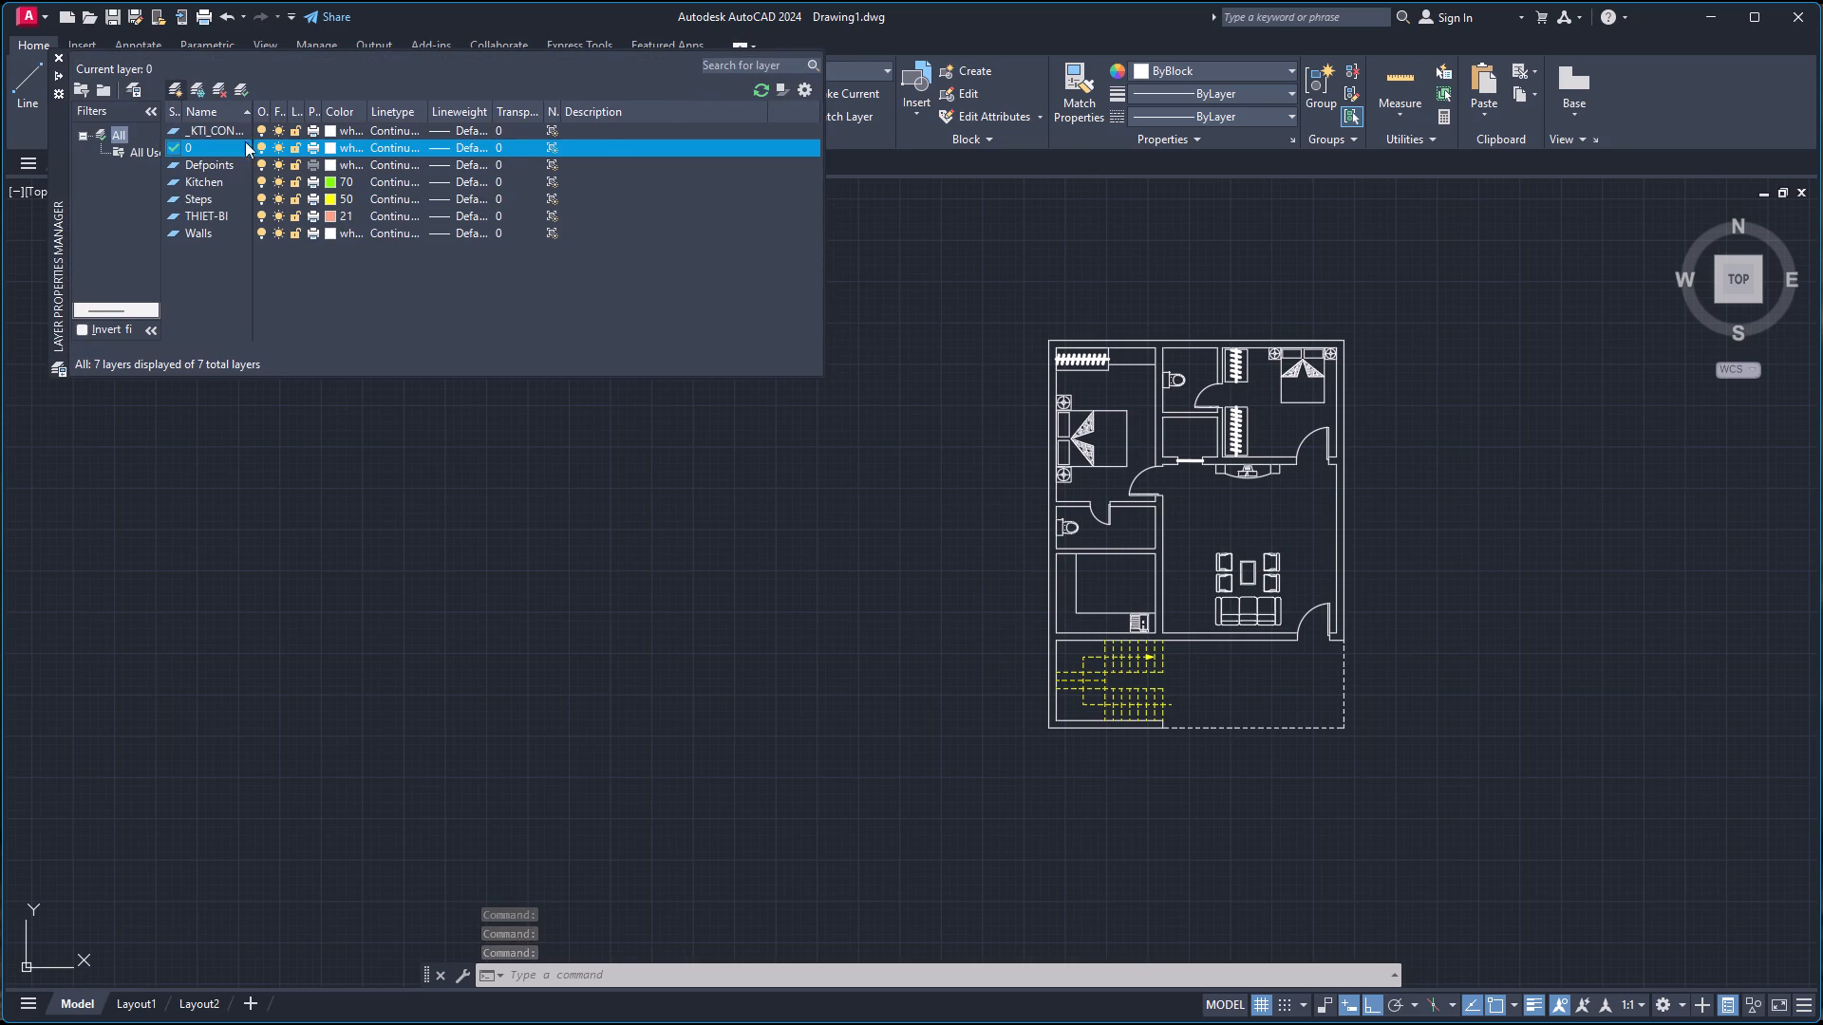
click(179, 84)
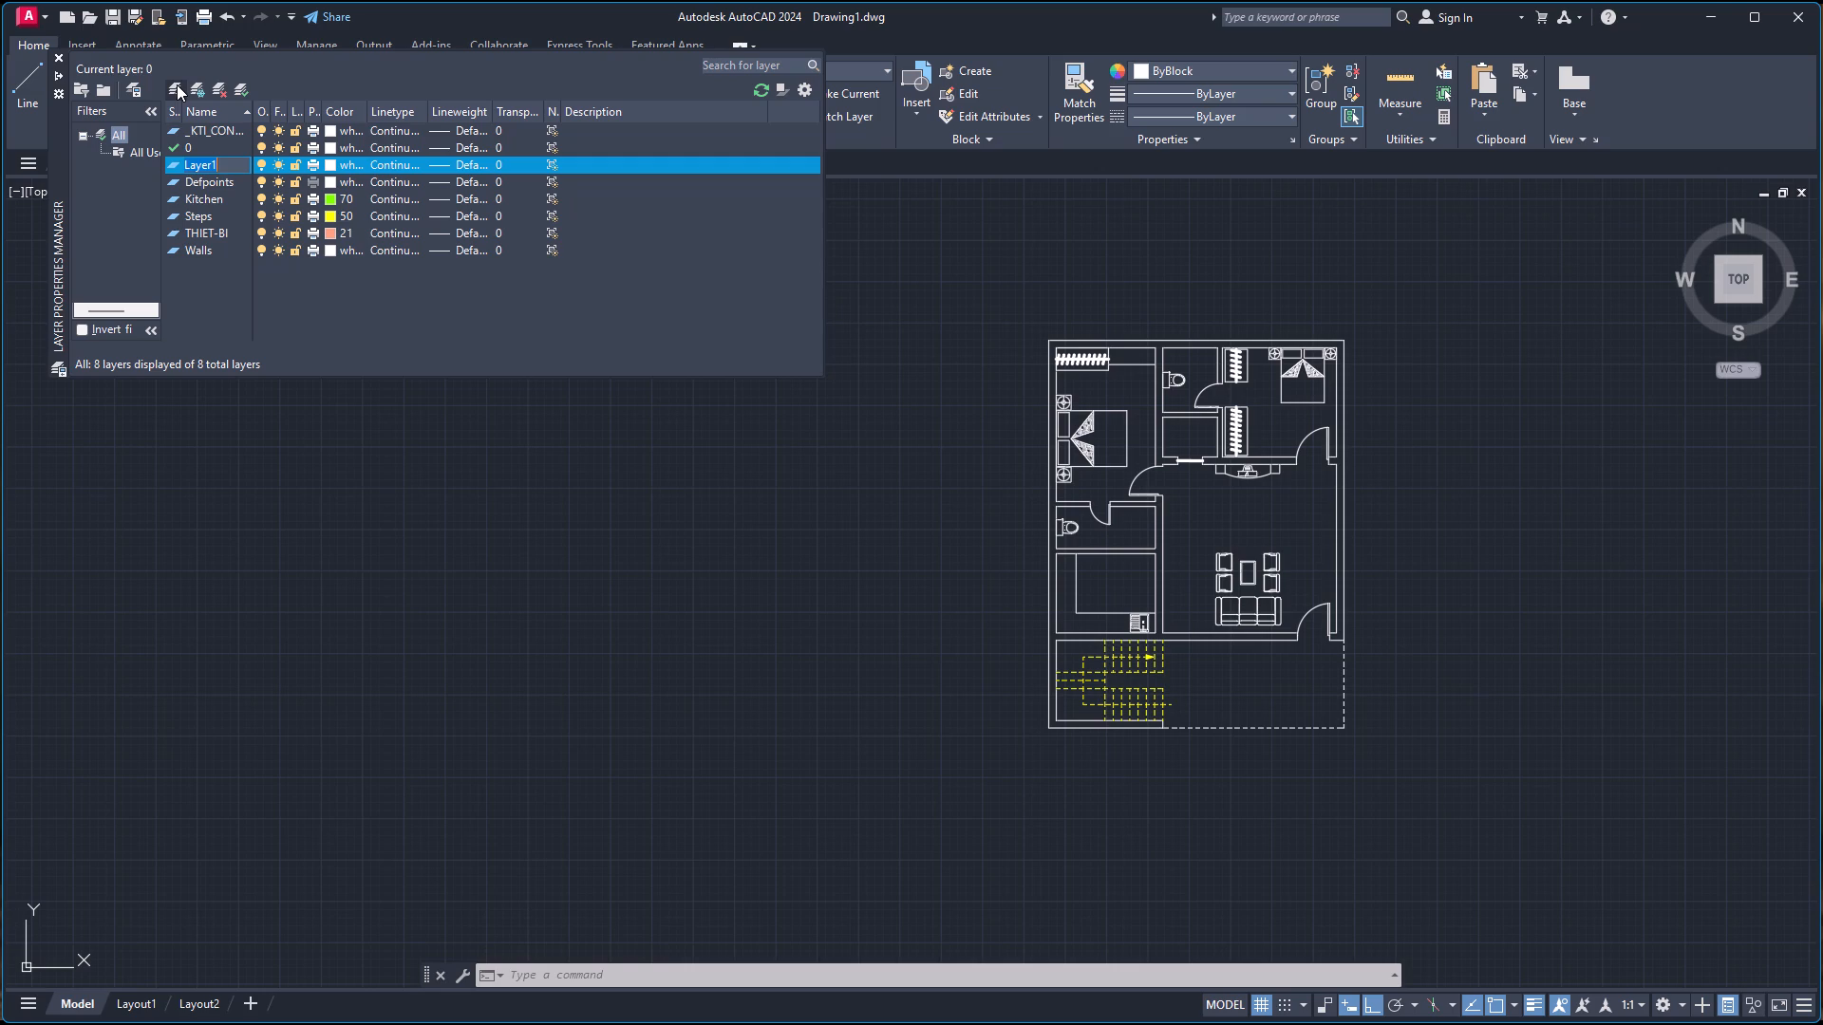
text(Doors)
key(Return)
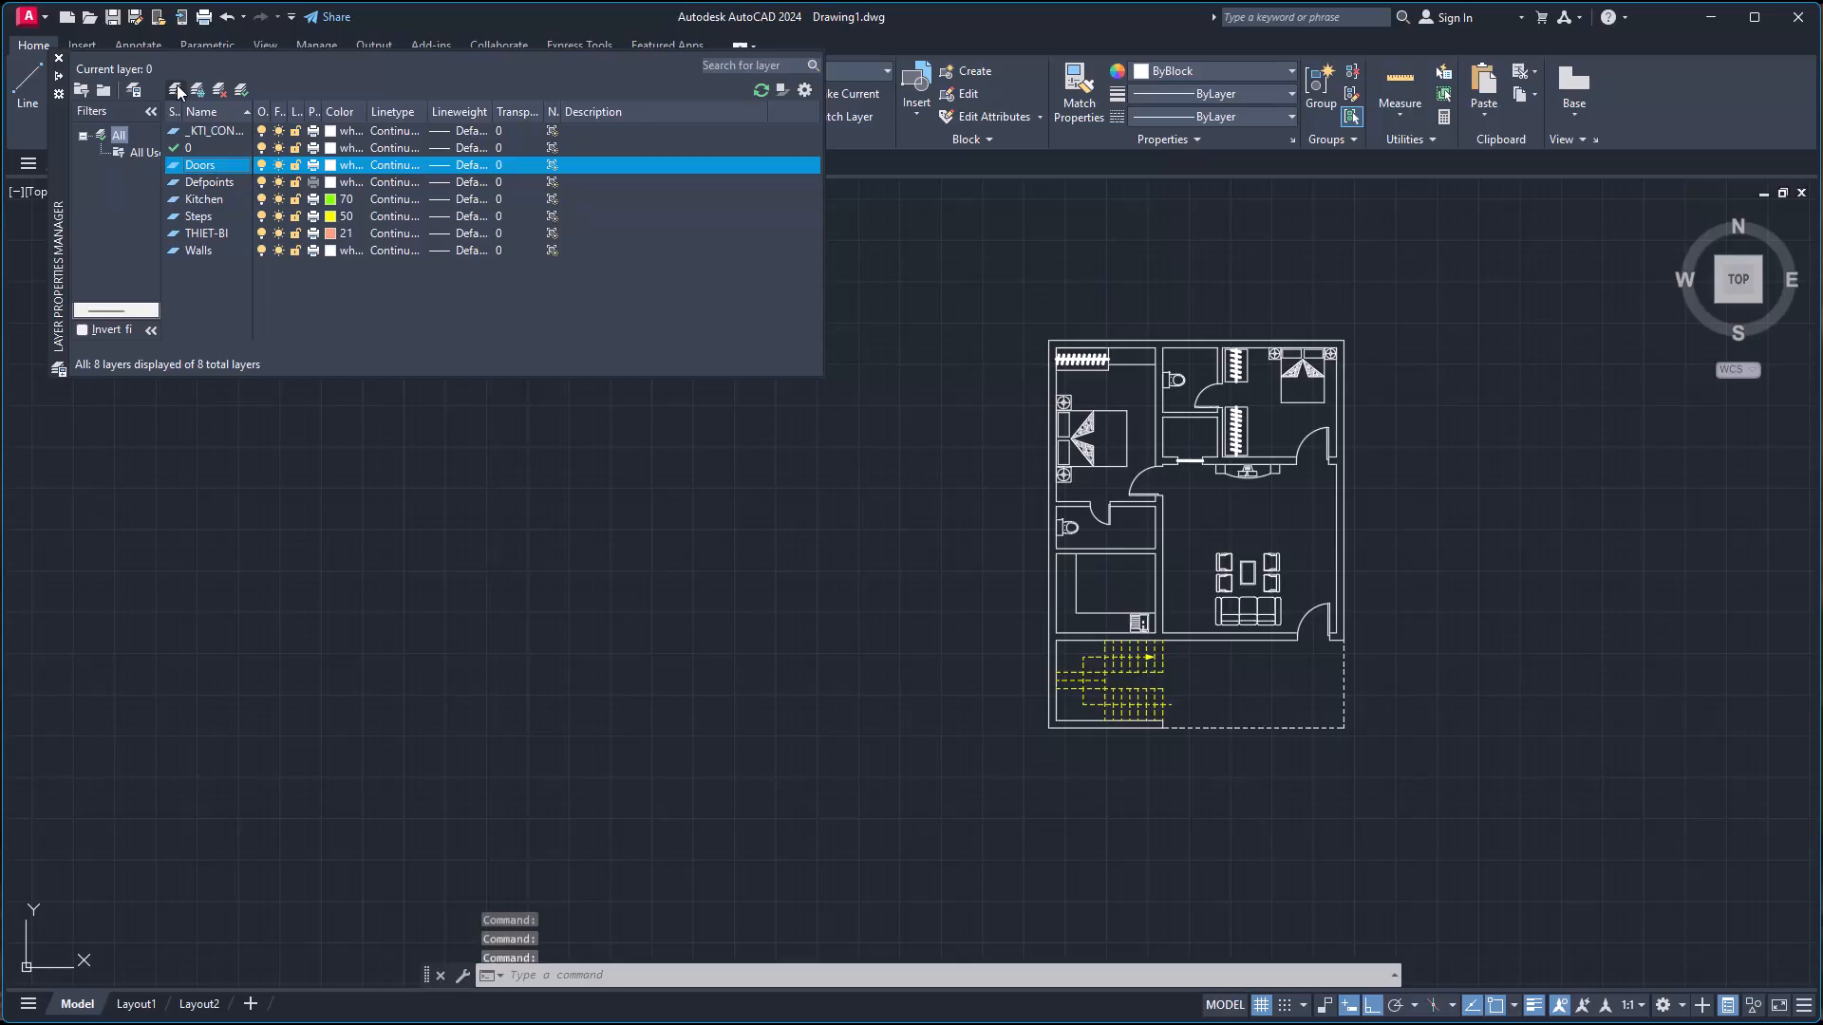
click(335, 163)
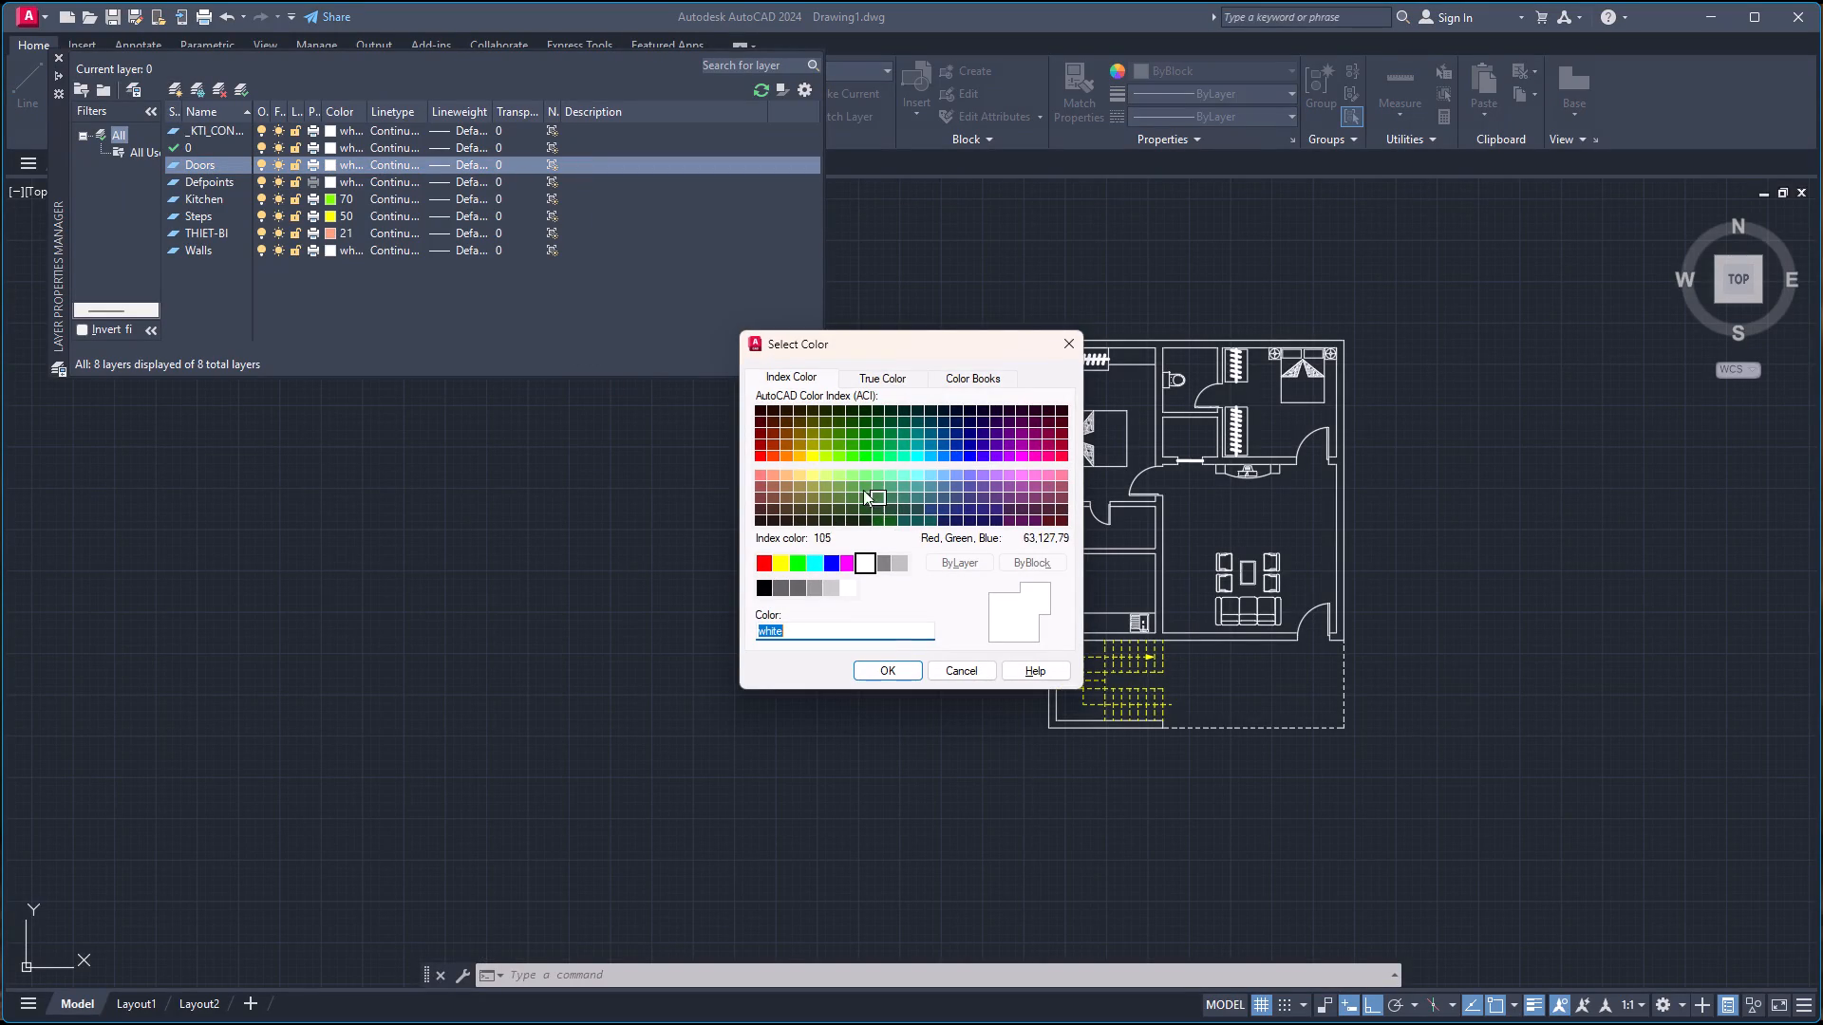
click(931, 457)
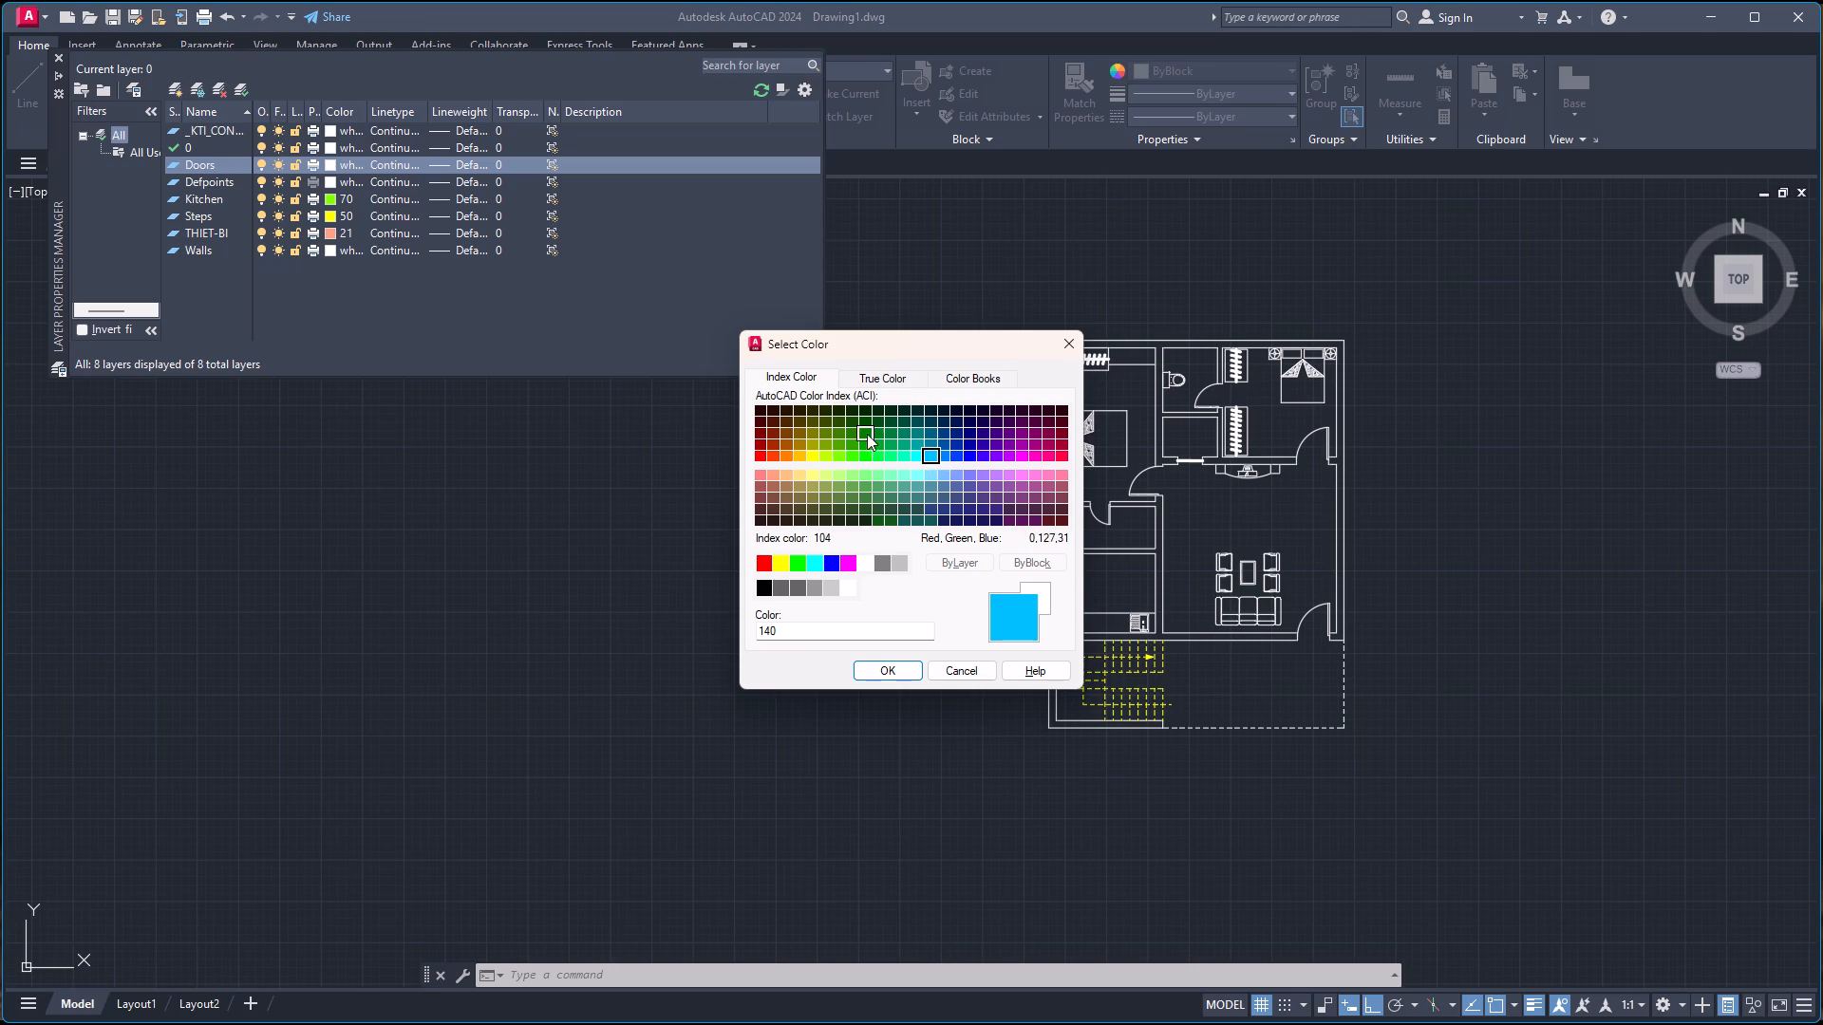
click(787, 437)
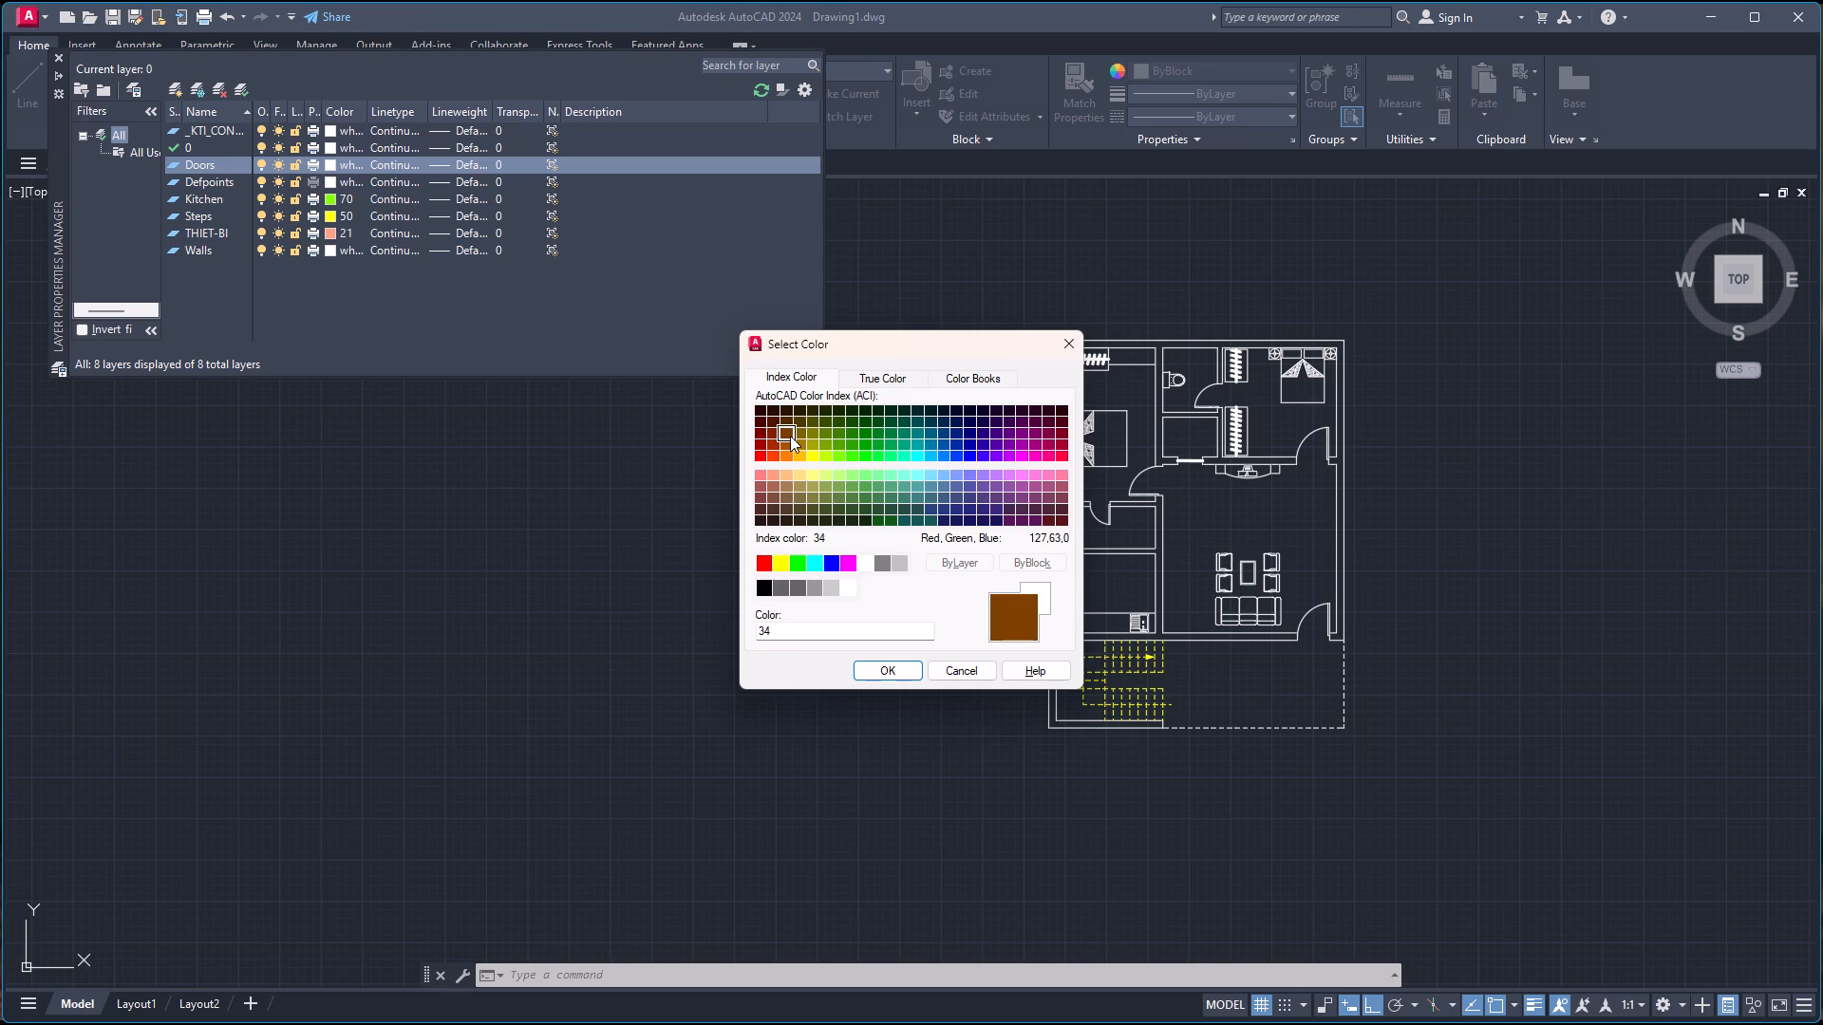
click(885, 661)
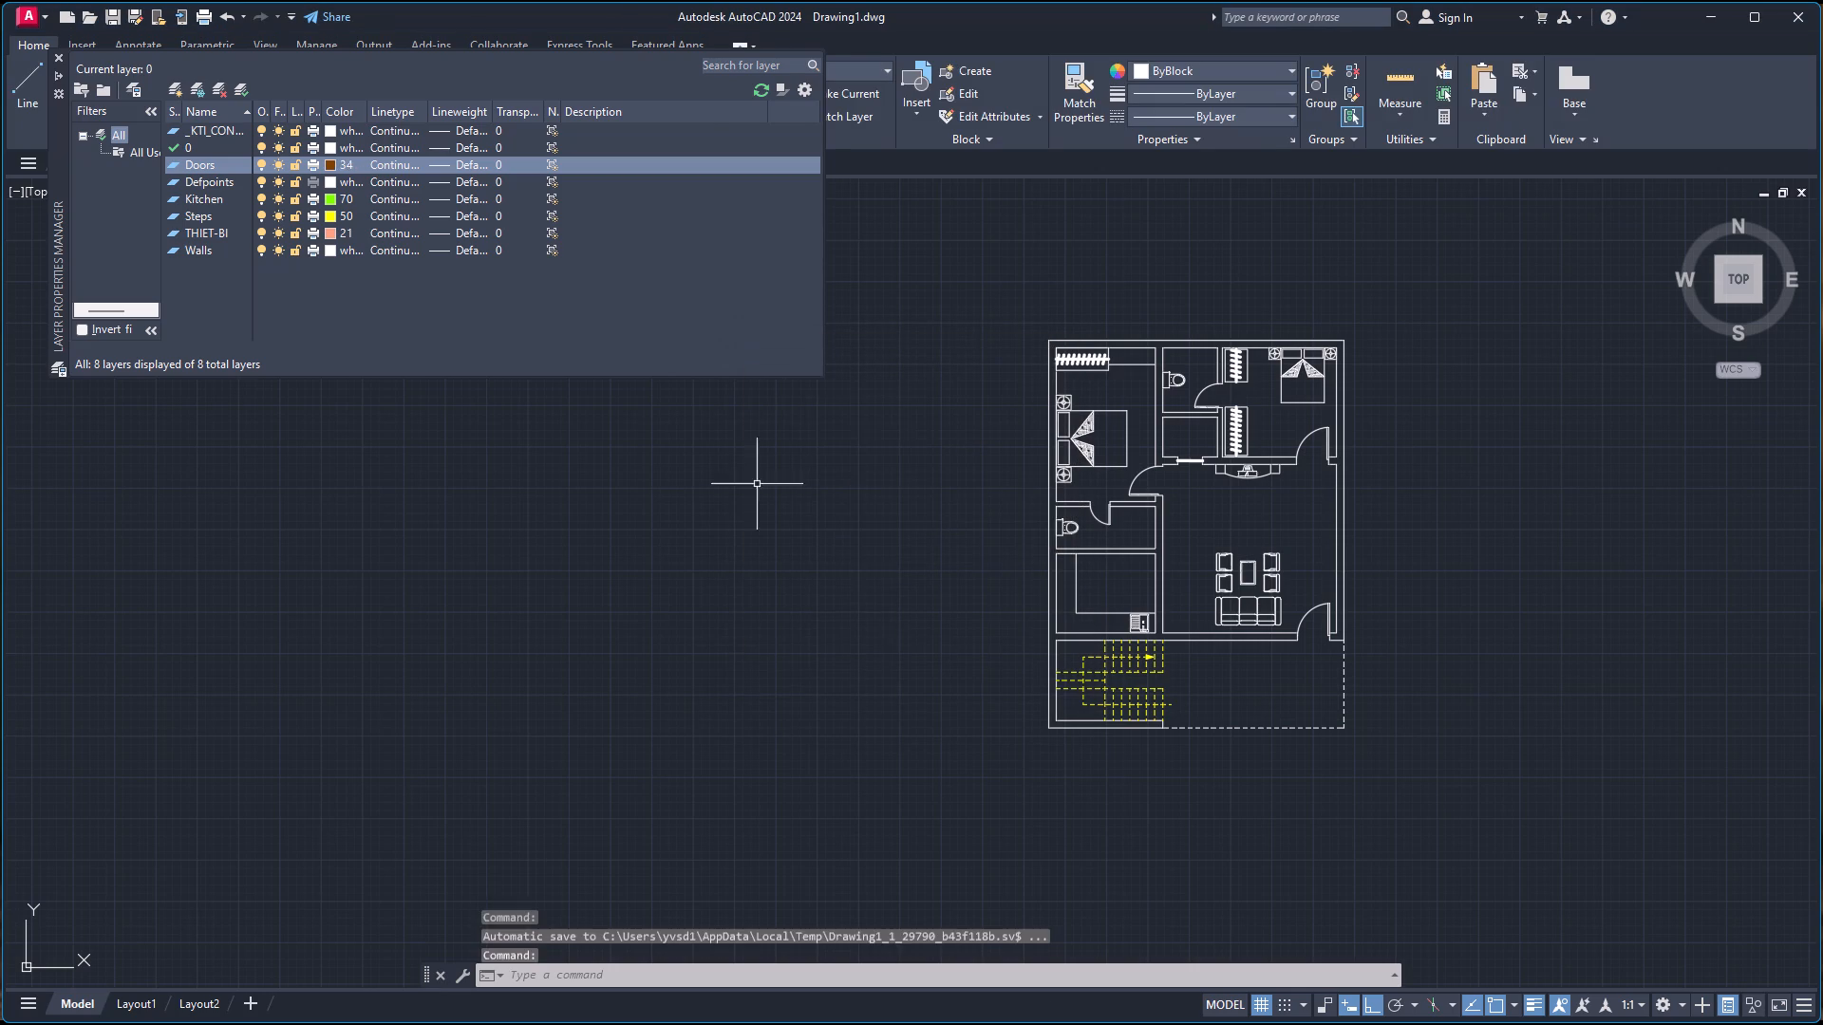
Select all the swing door blocks using Select Similar and assign them to the Doors layer.
click(1144, 473)
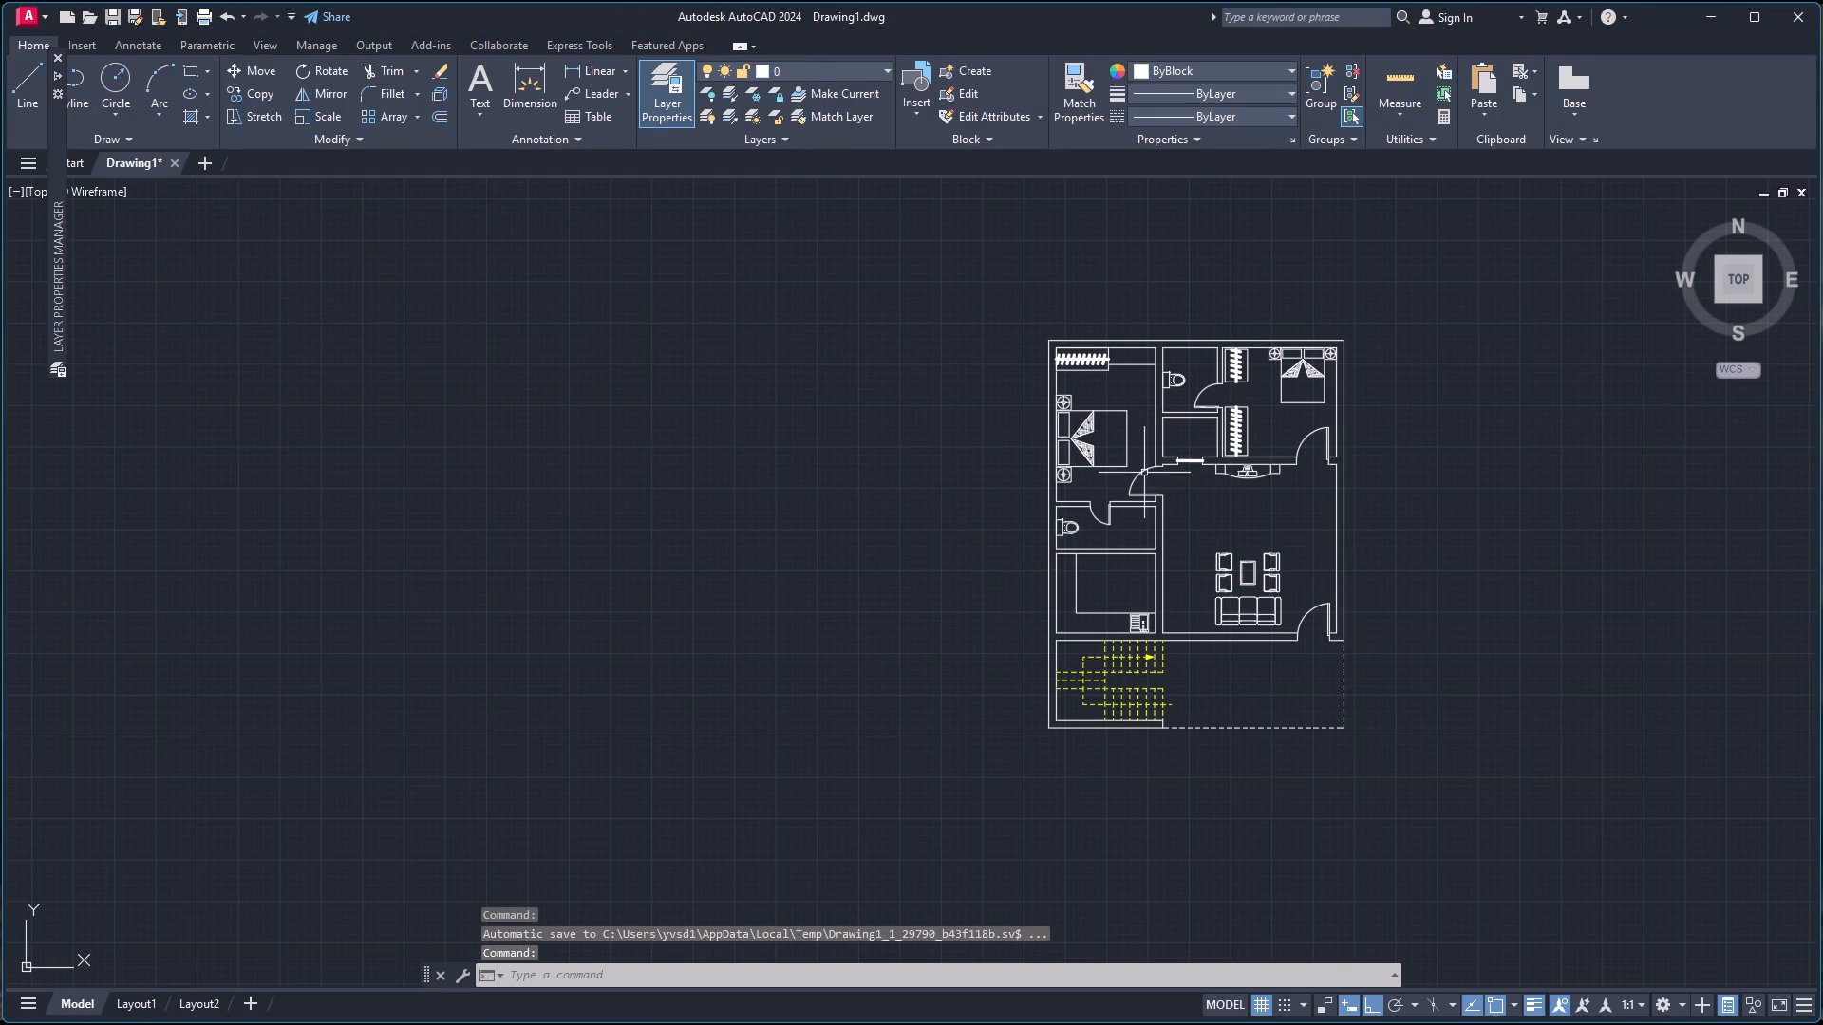
right_click(1144, 473)
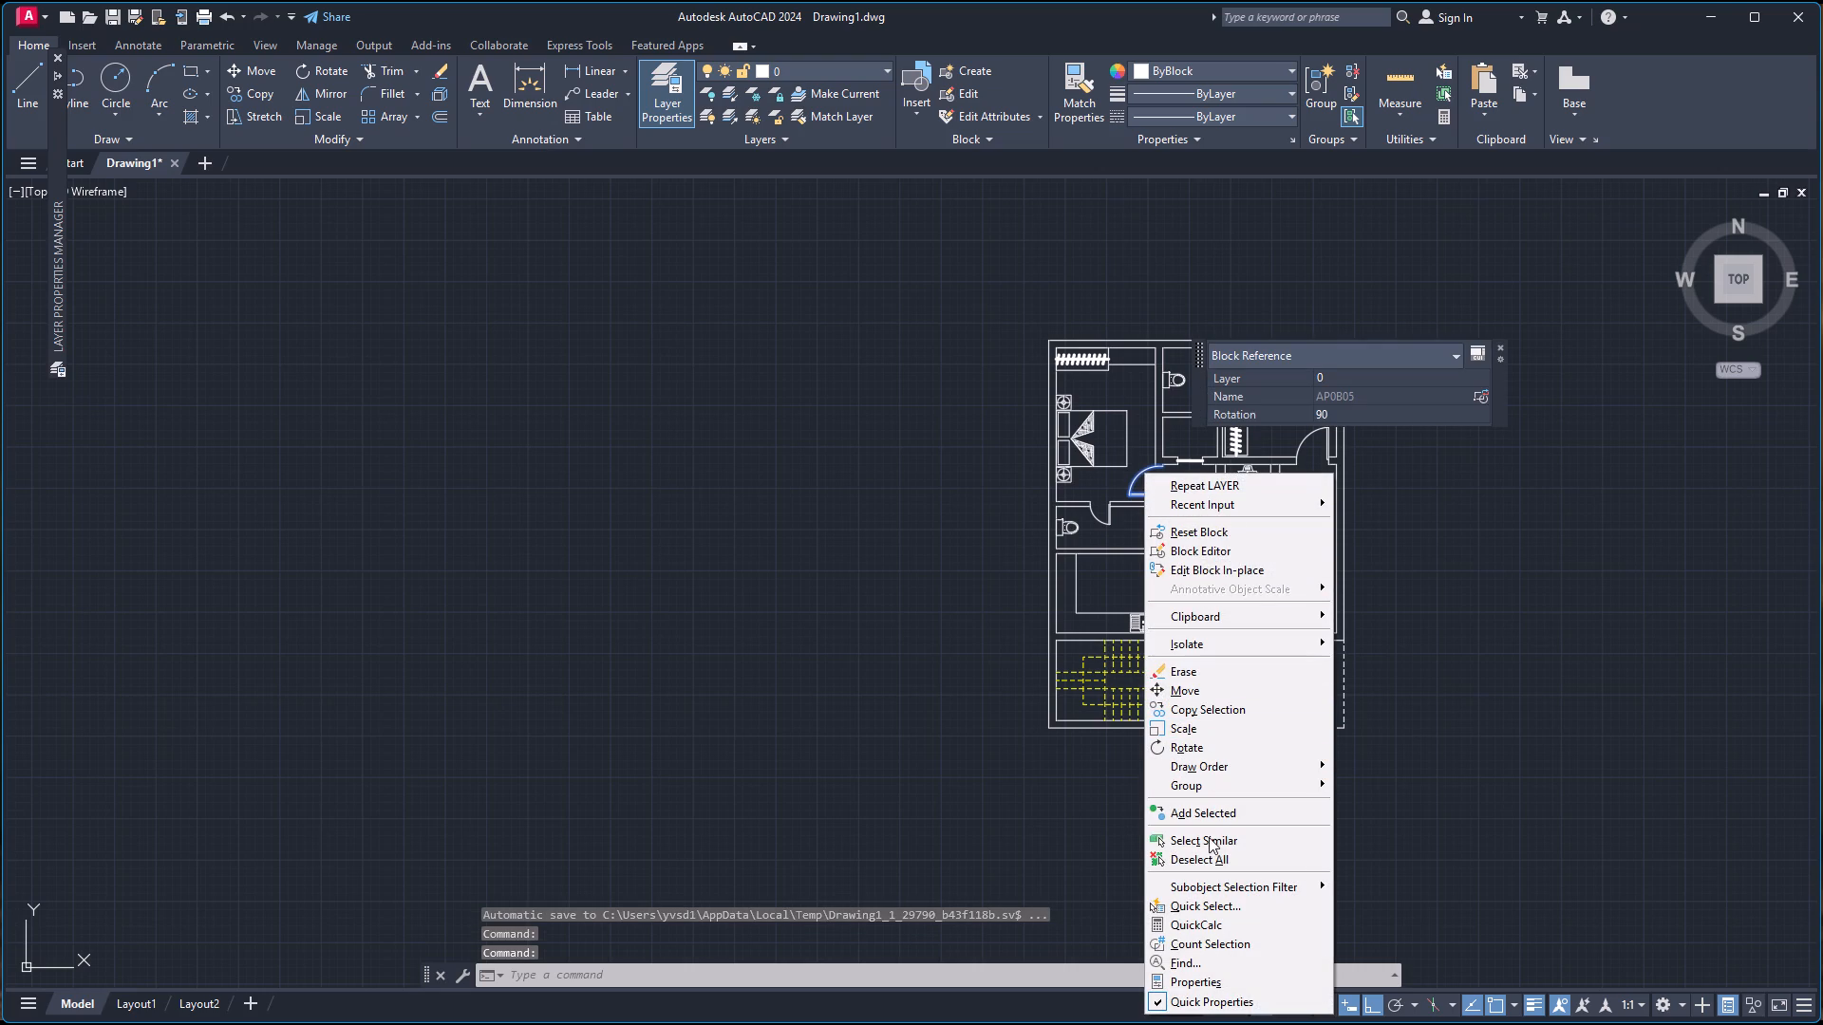
click(1209, 844)
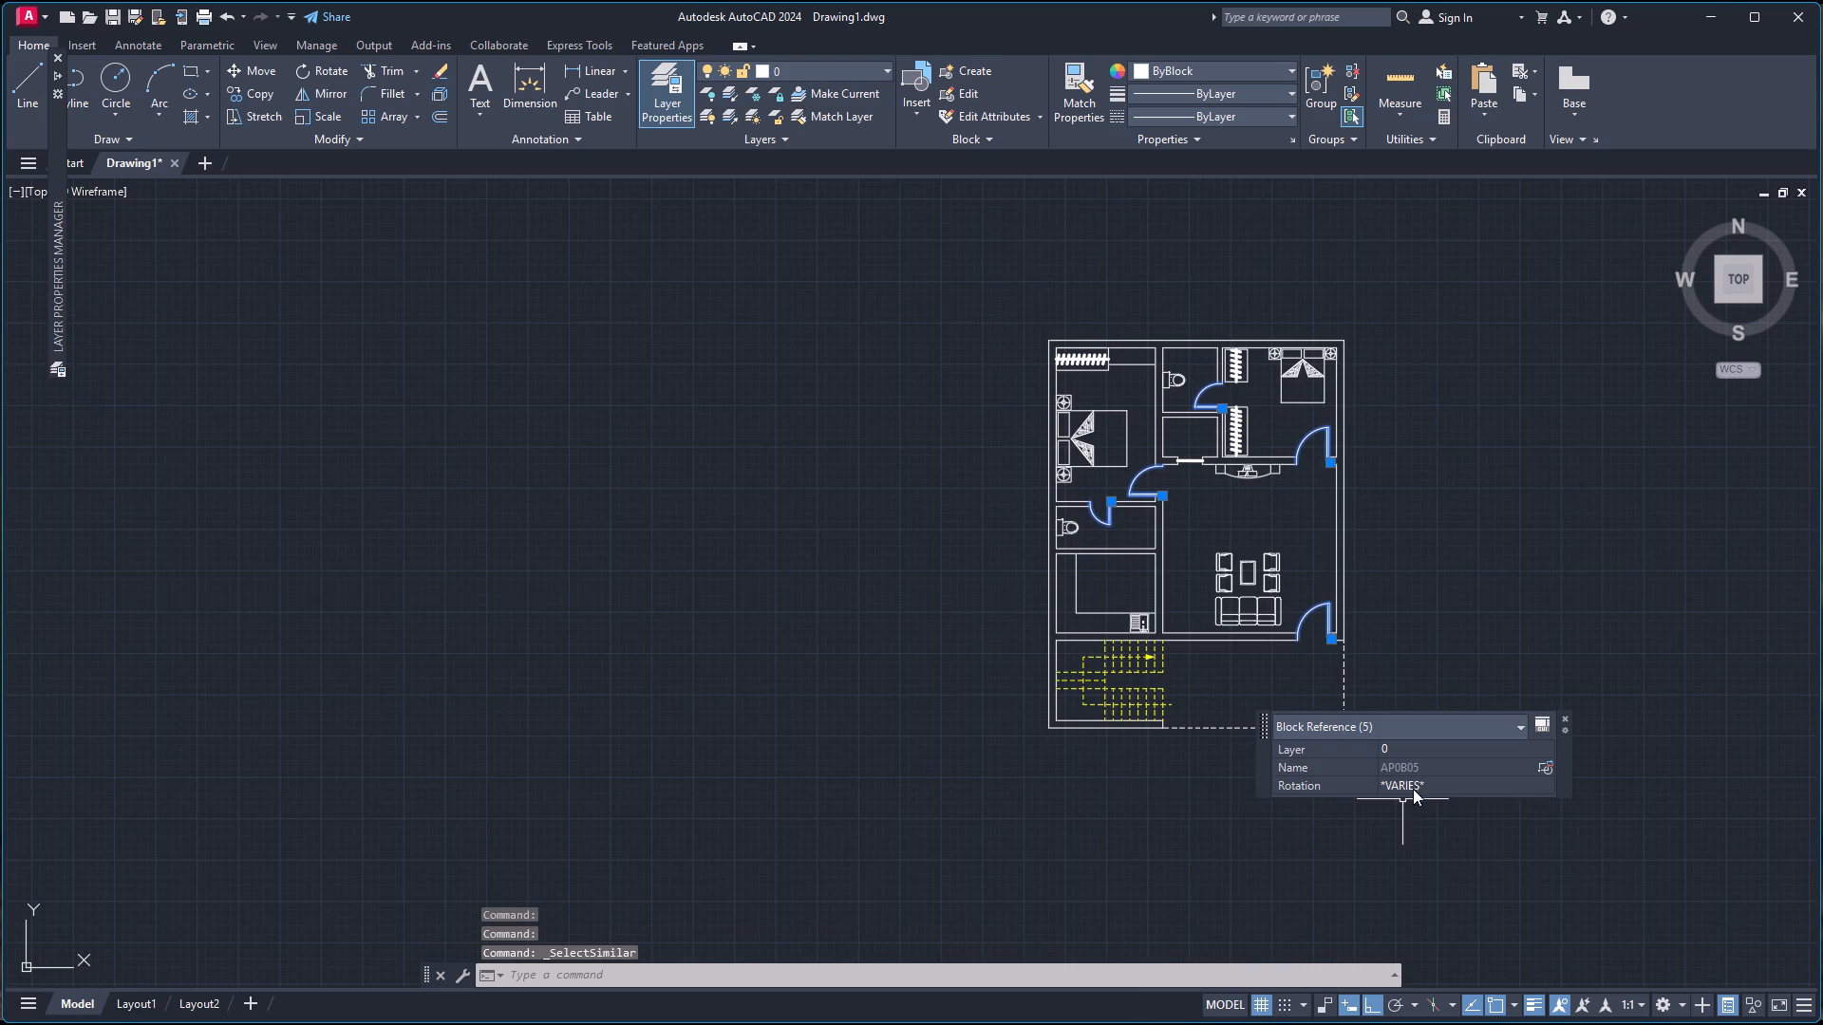
double_click(1418, 754)
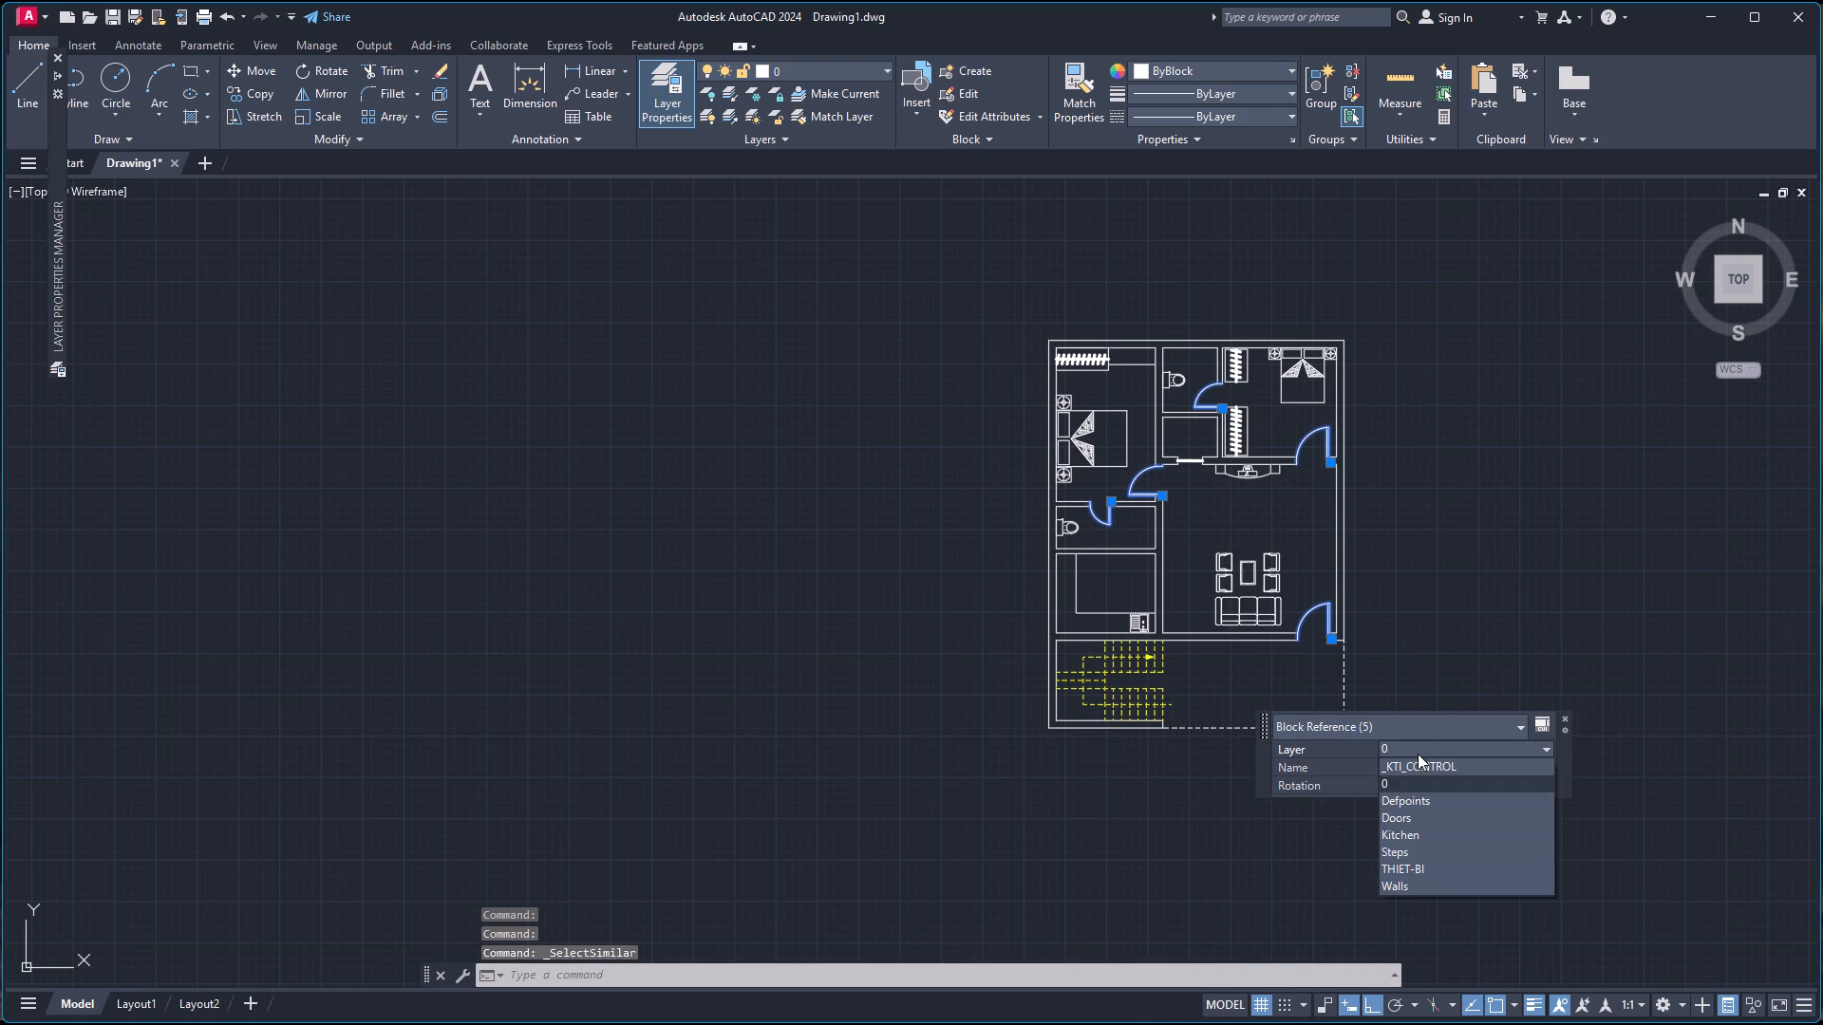
click(1406, 820)
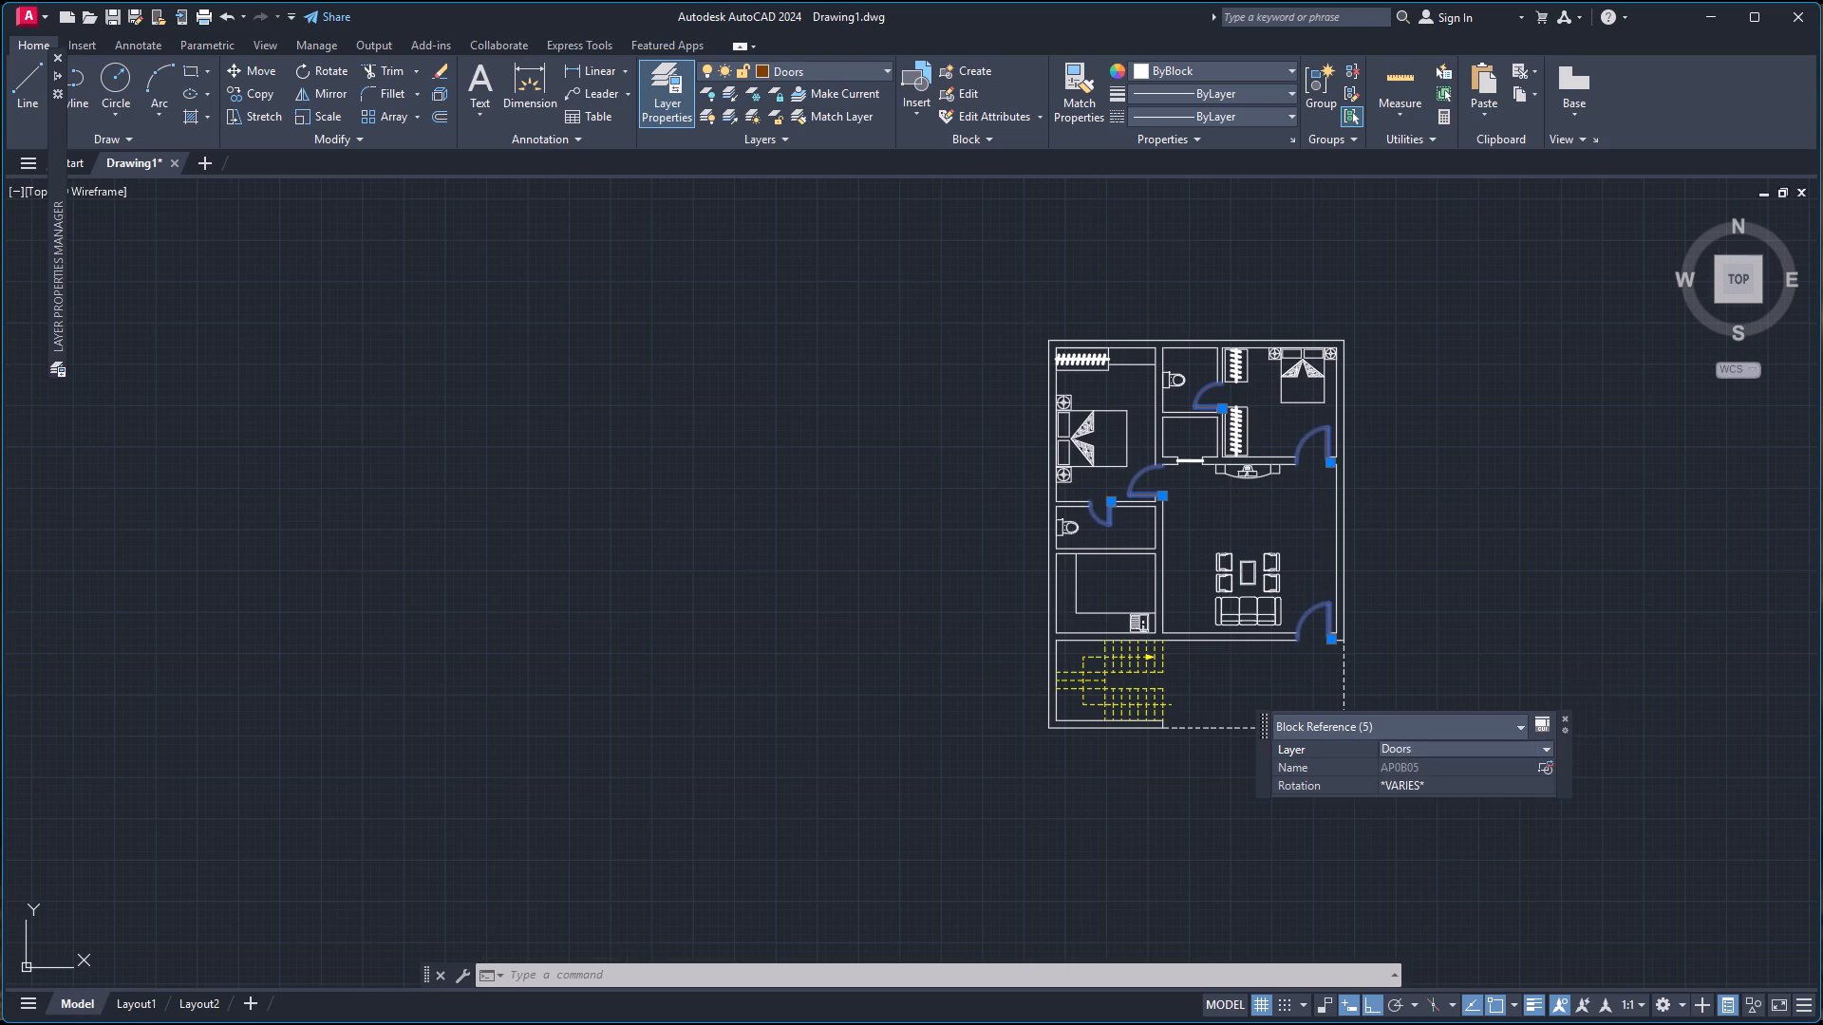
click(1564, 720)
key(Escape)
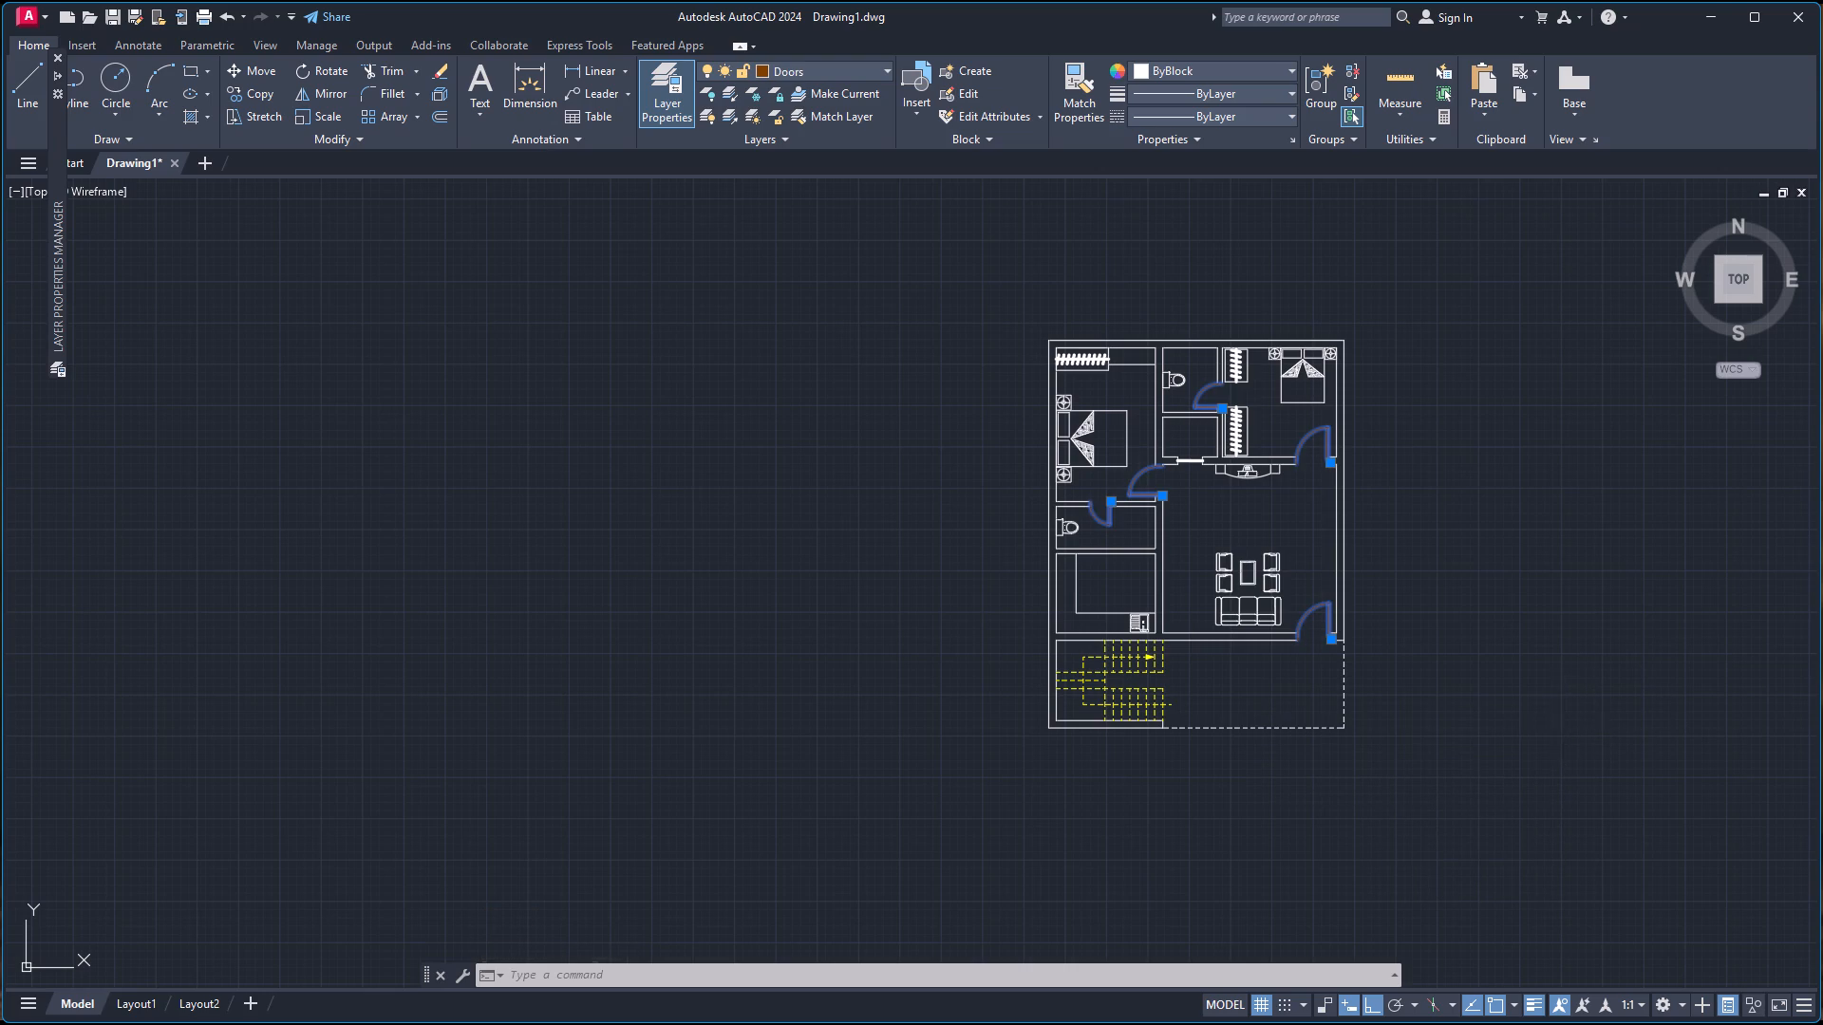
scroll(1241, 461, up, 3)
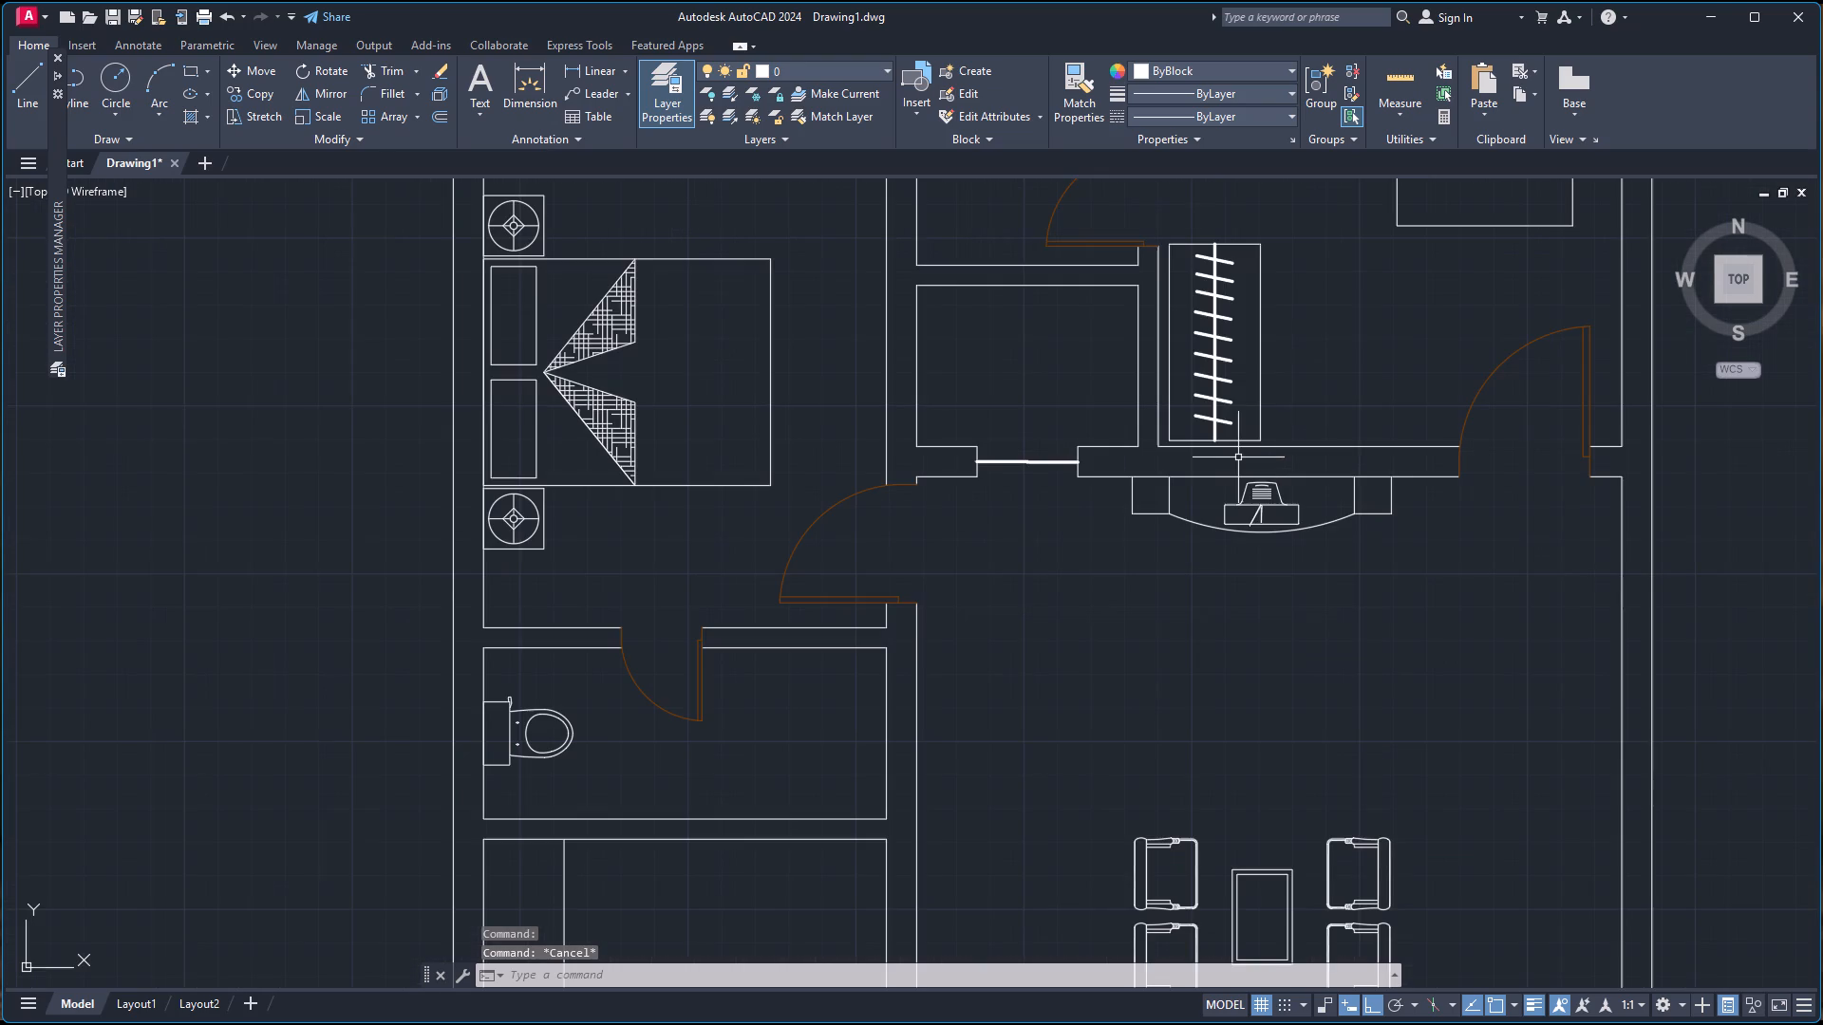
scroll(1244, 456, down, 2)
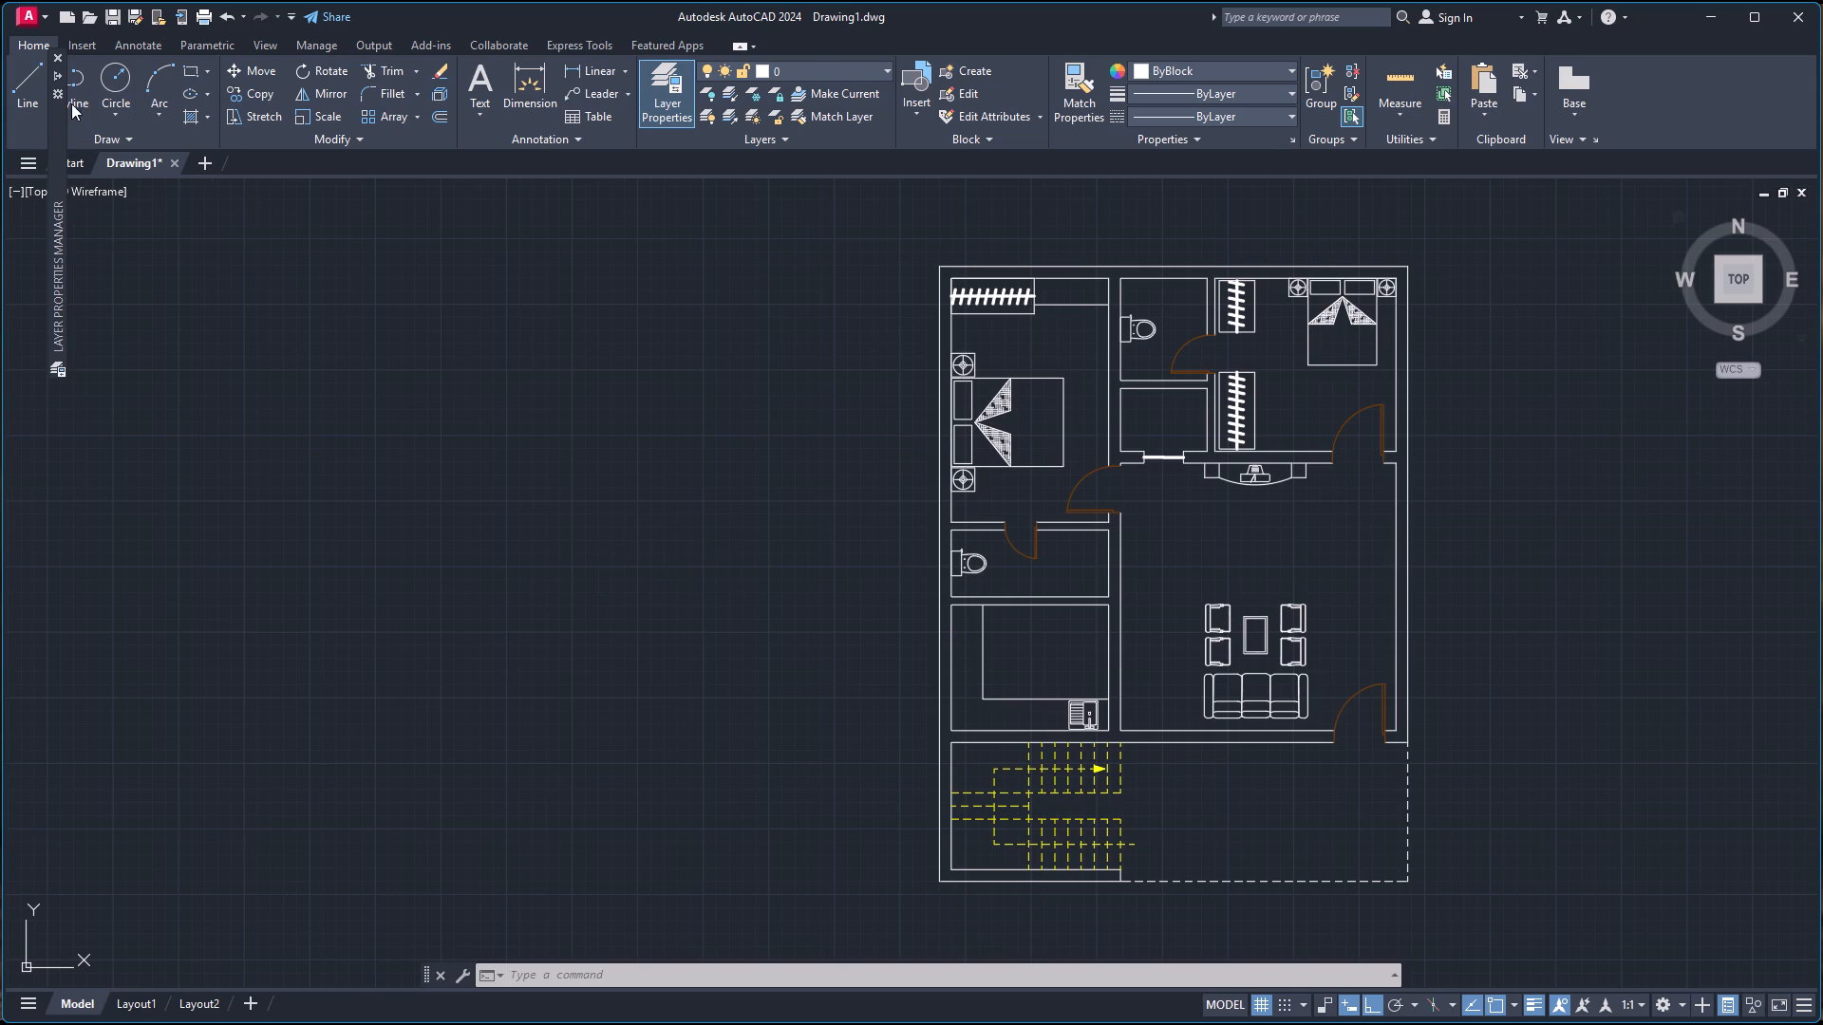
Create a new layer named Windows with colour index 150 and make it the current layer.
click(54, 71)
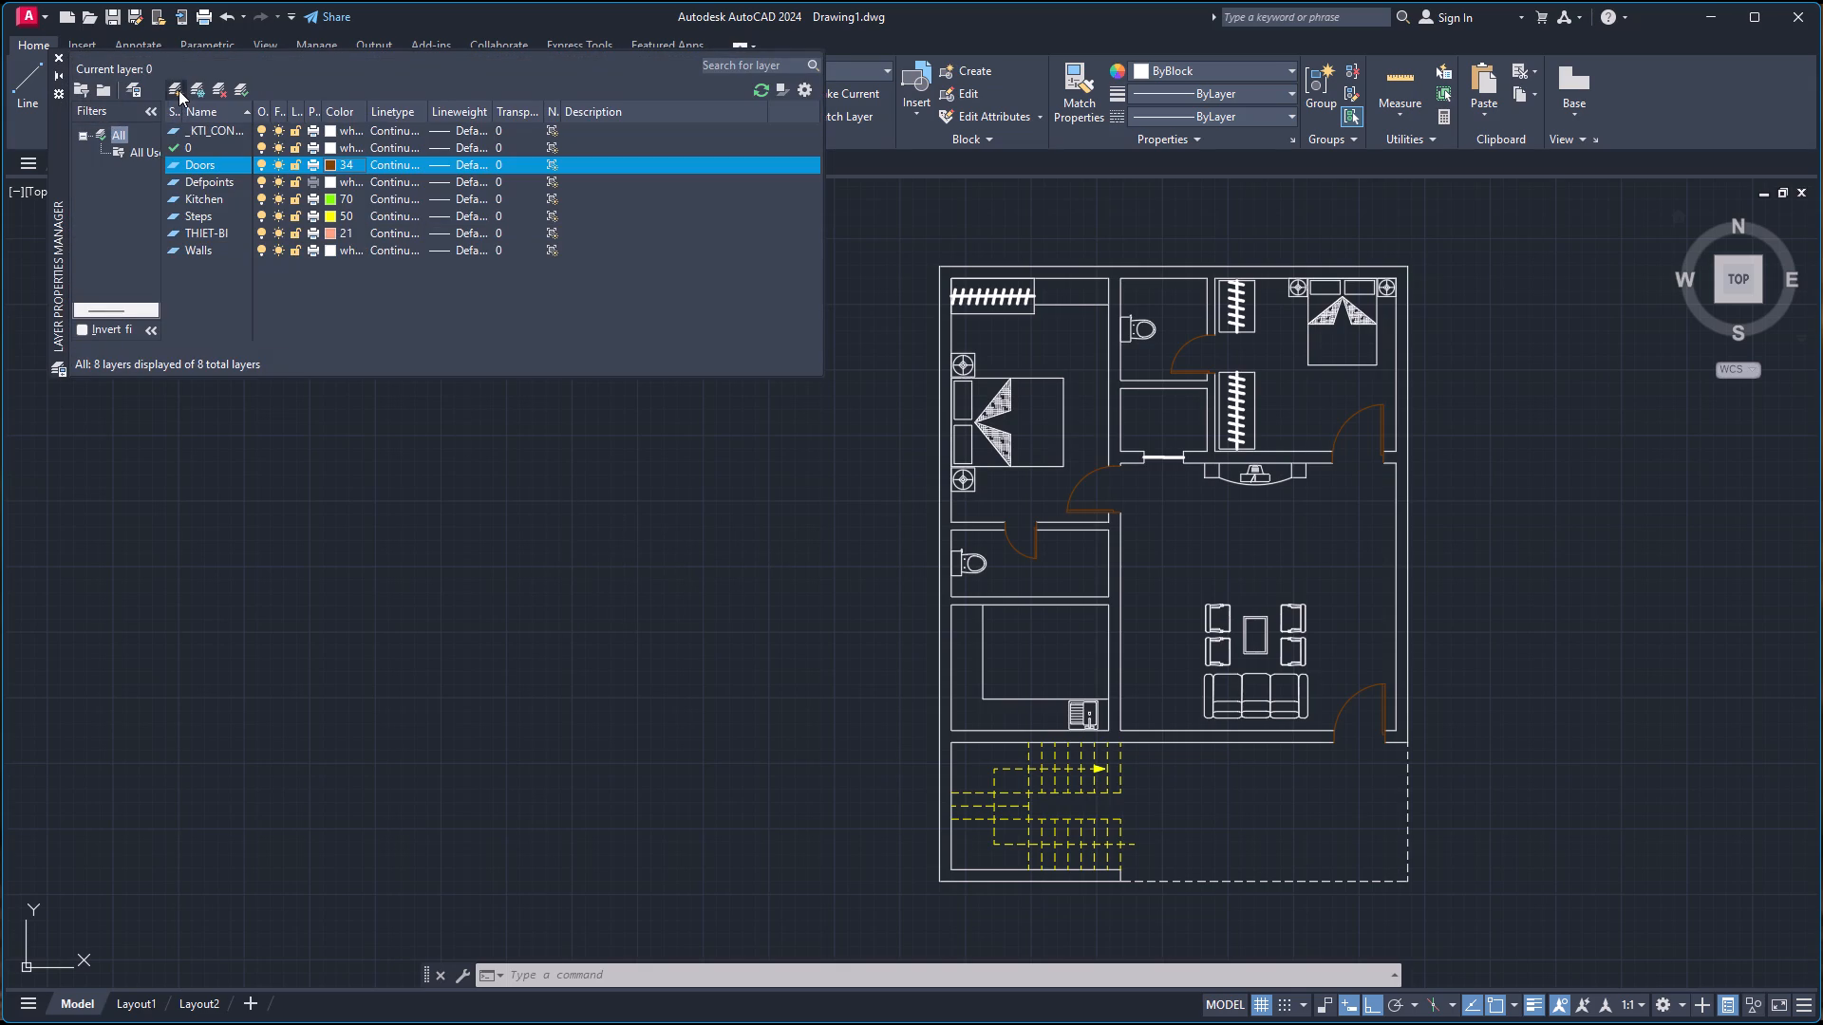
click(179, 90)
key(shift+w)
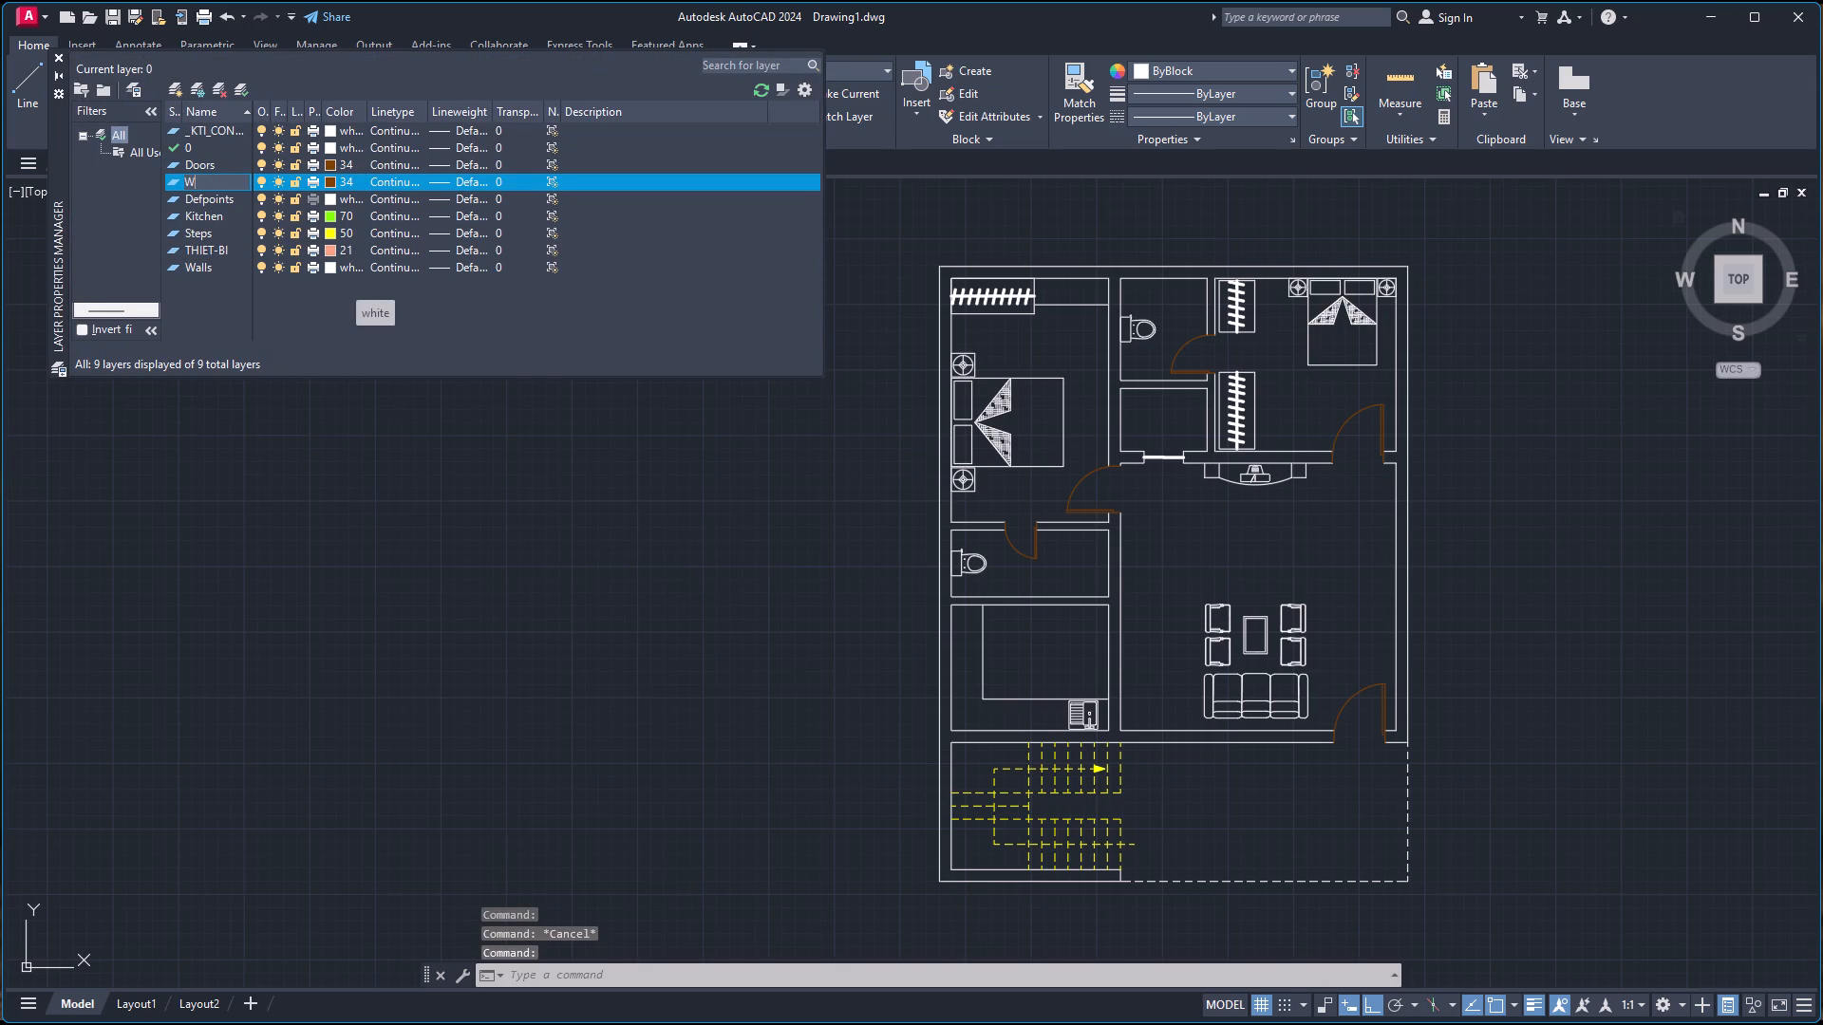
text(indows)
click(329, 181)
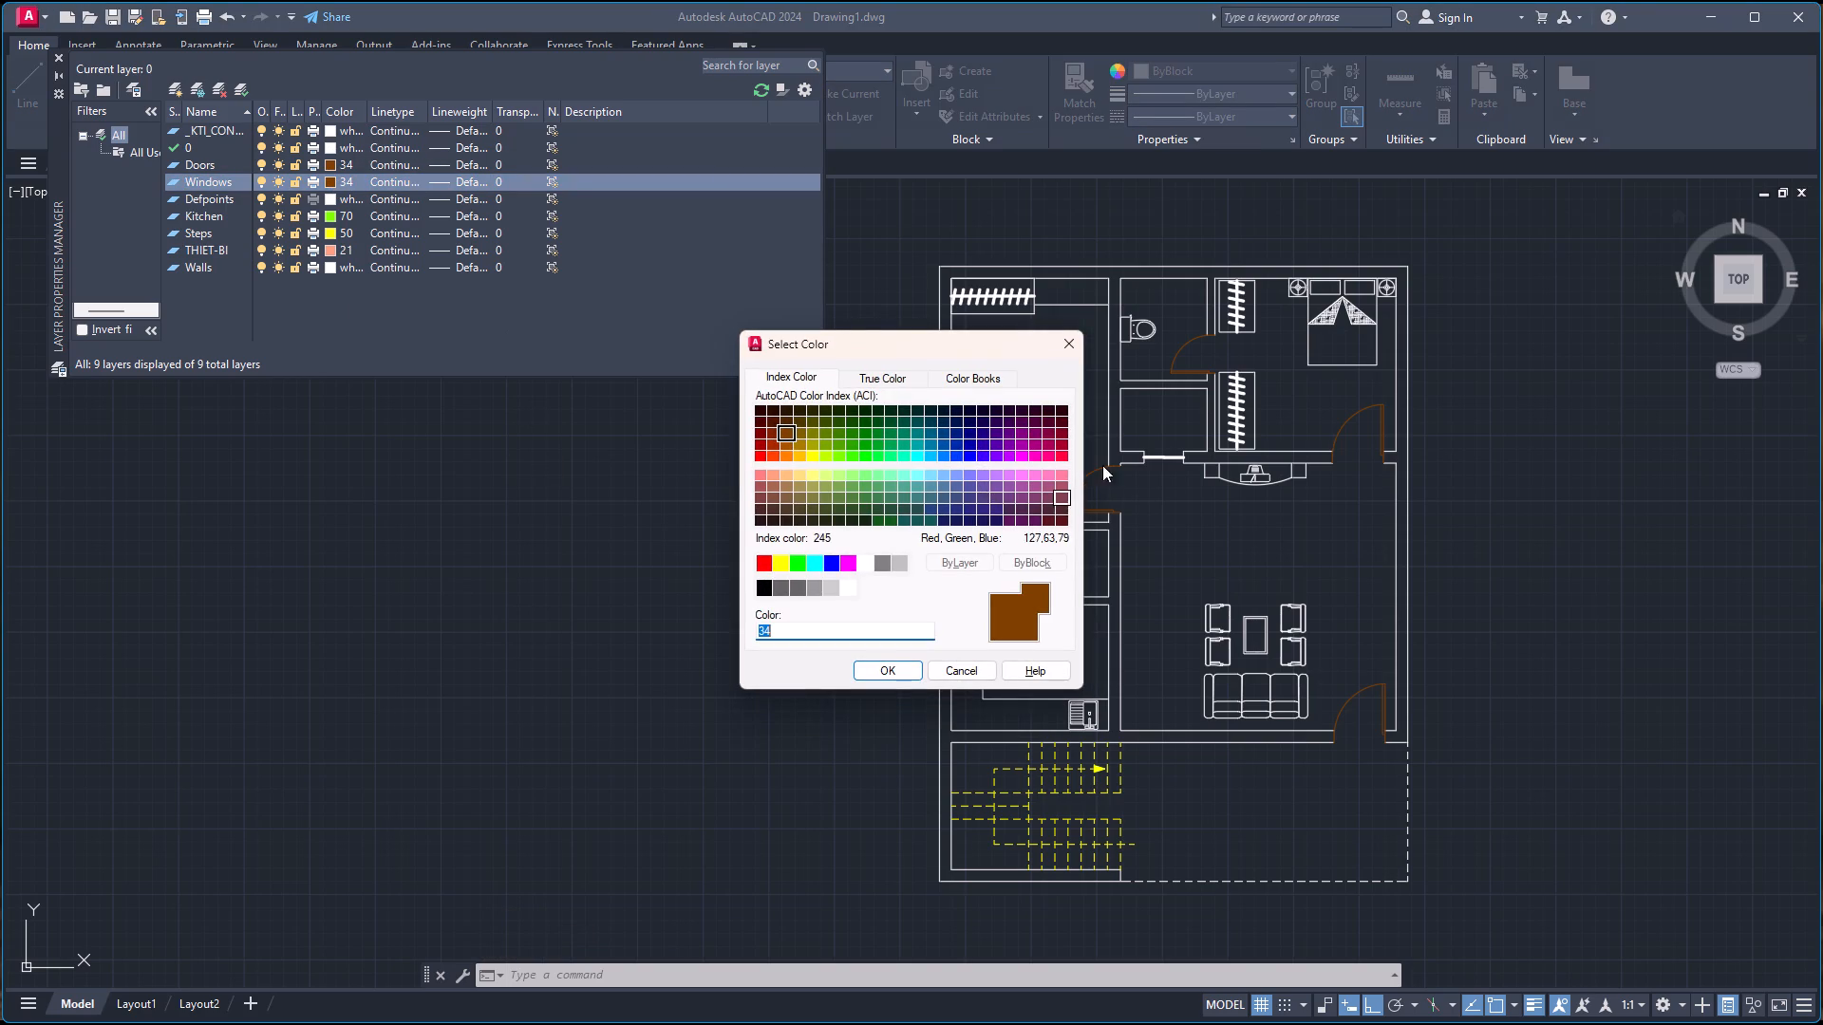
click(941, 455)
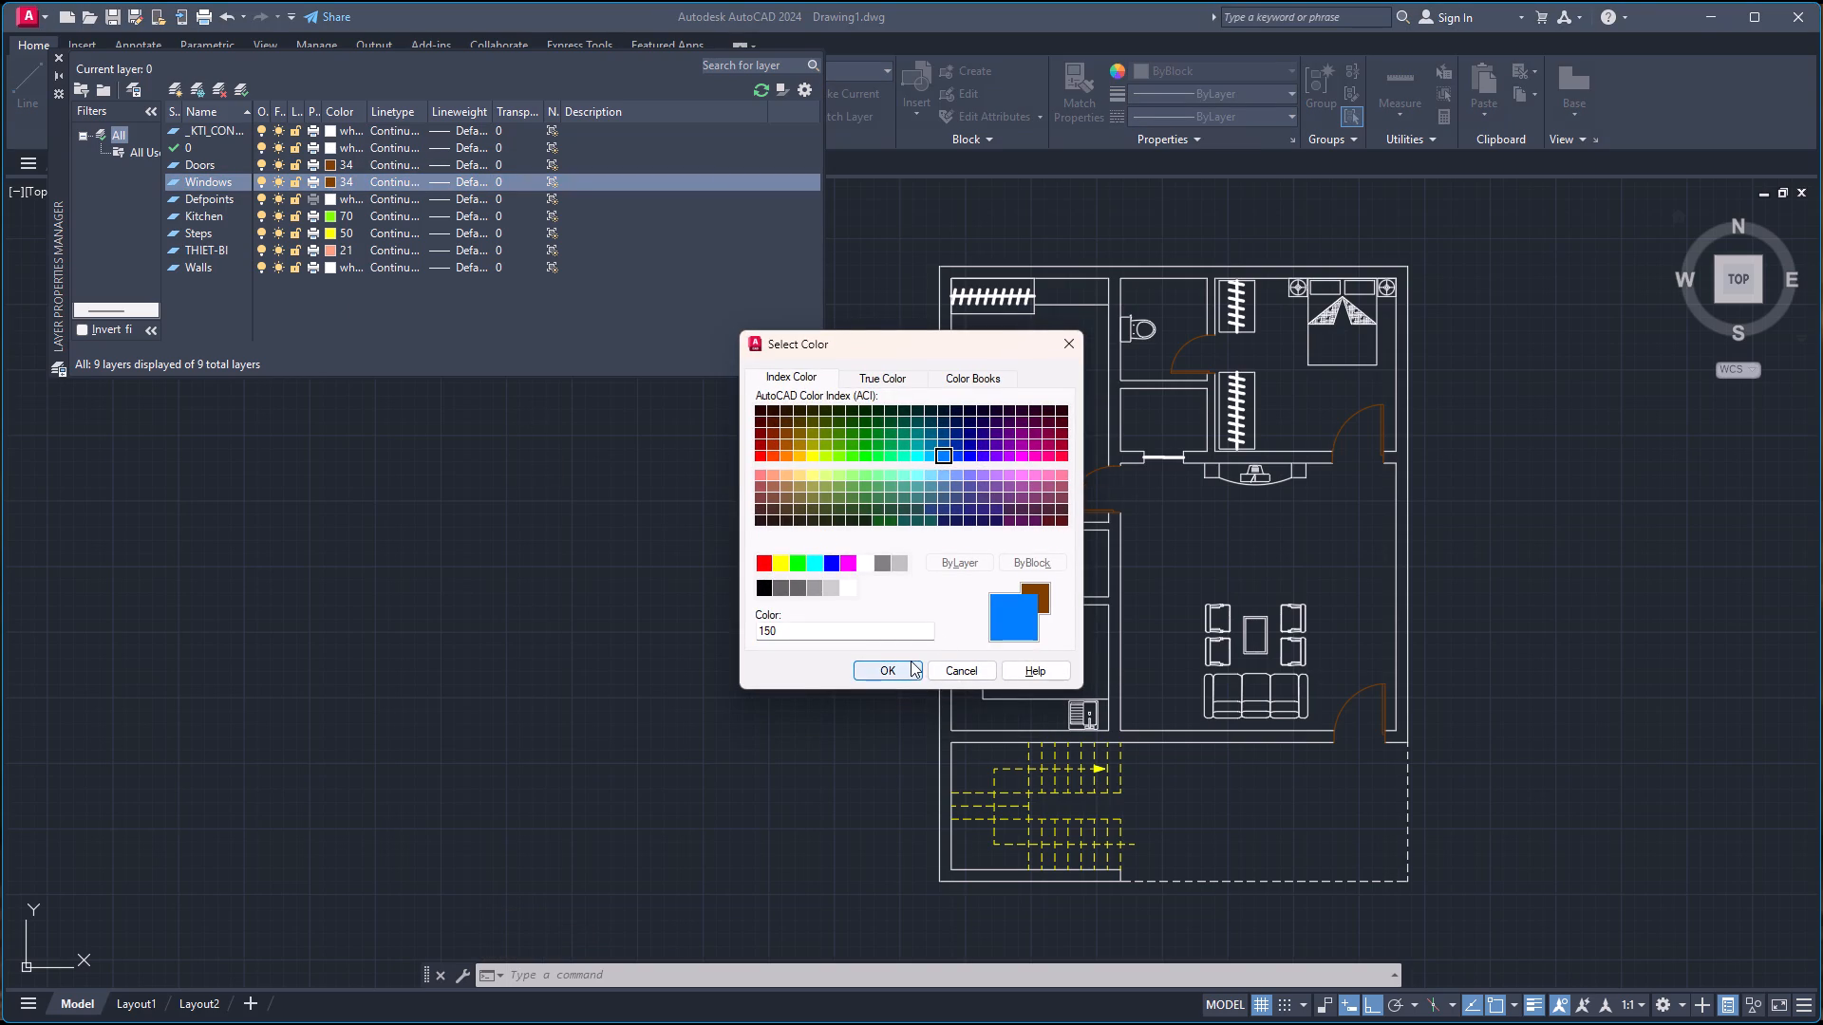
click(909, 662)
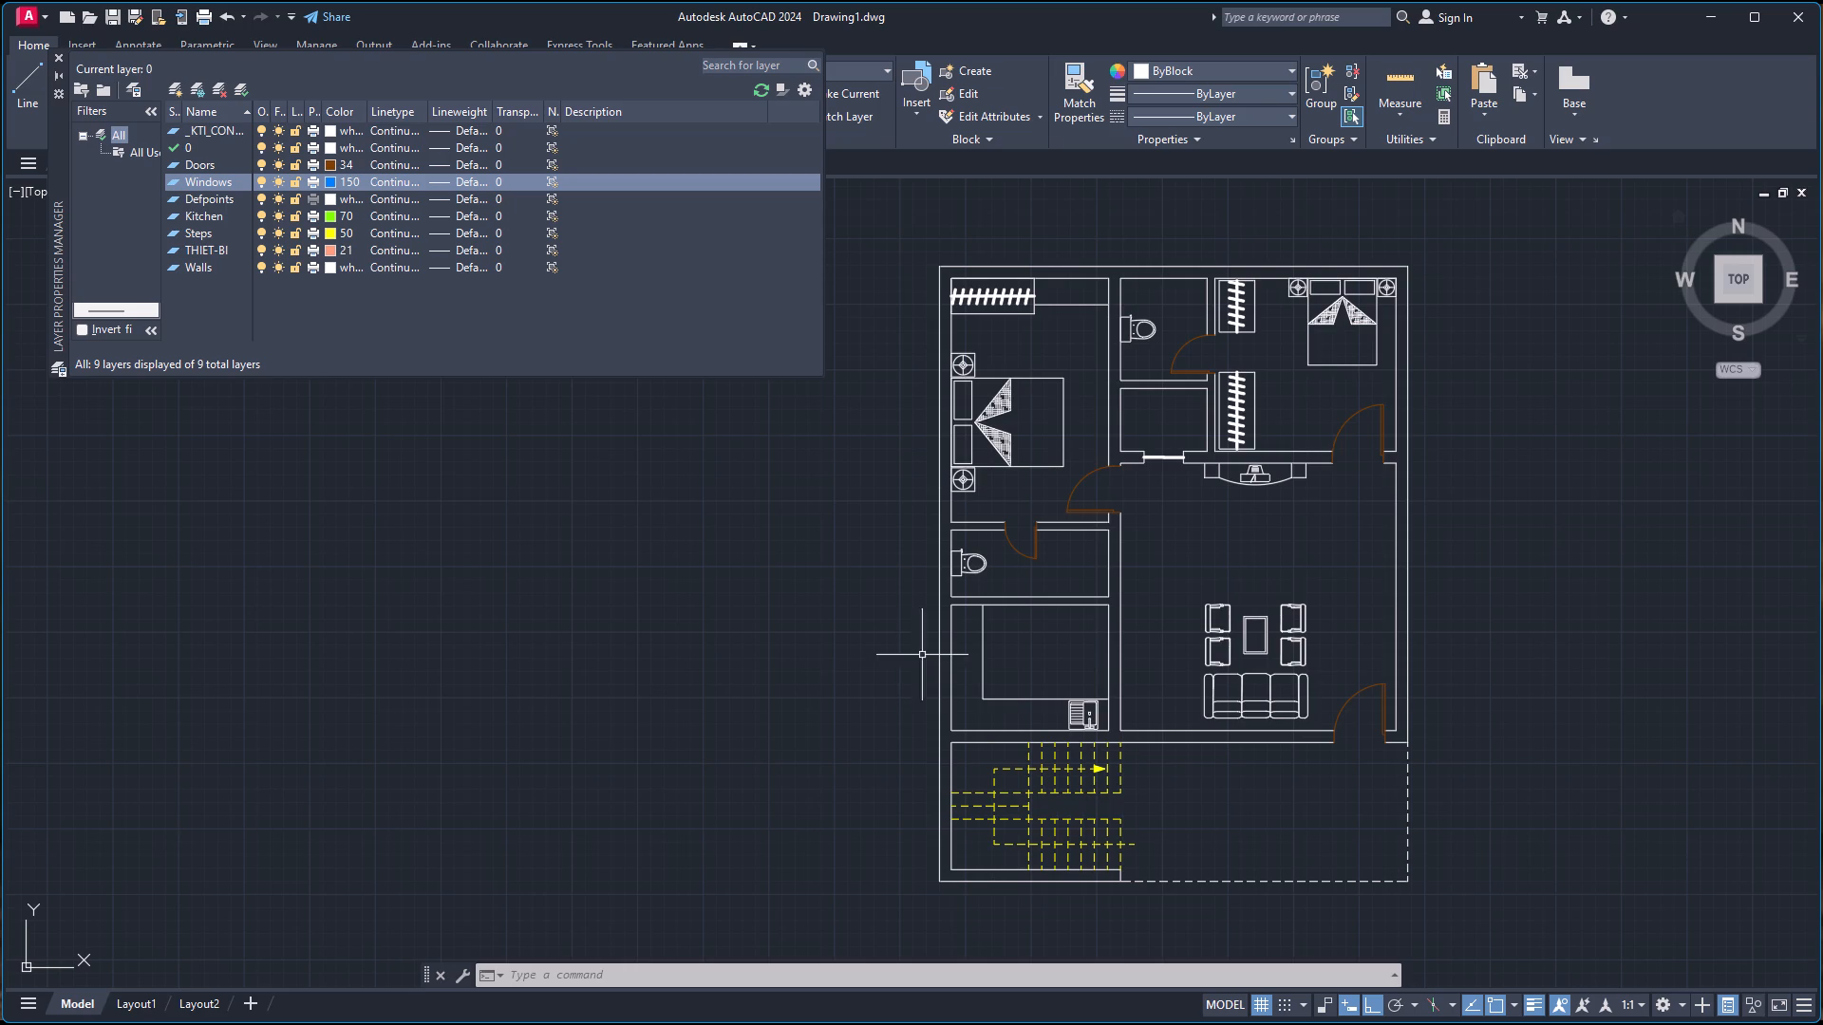
double_click(219, 177)
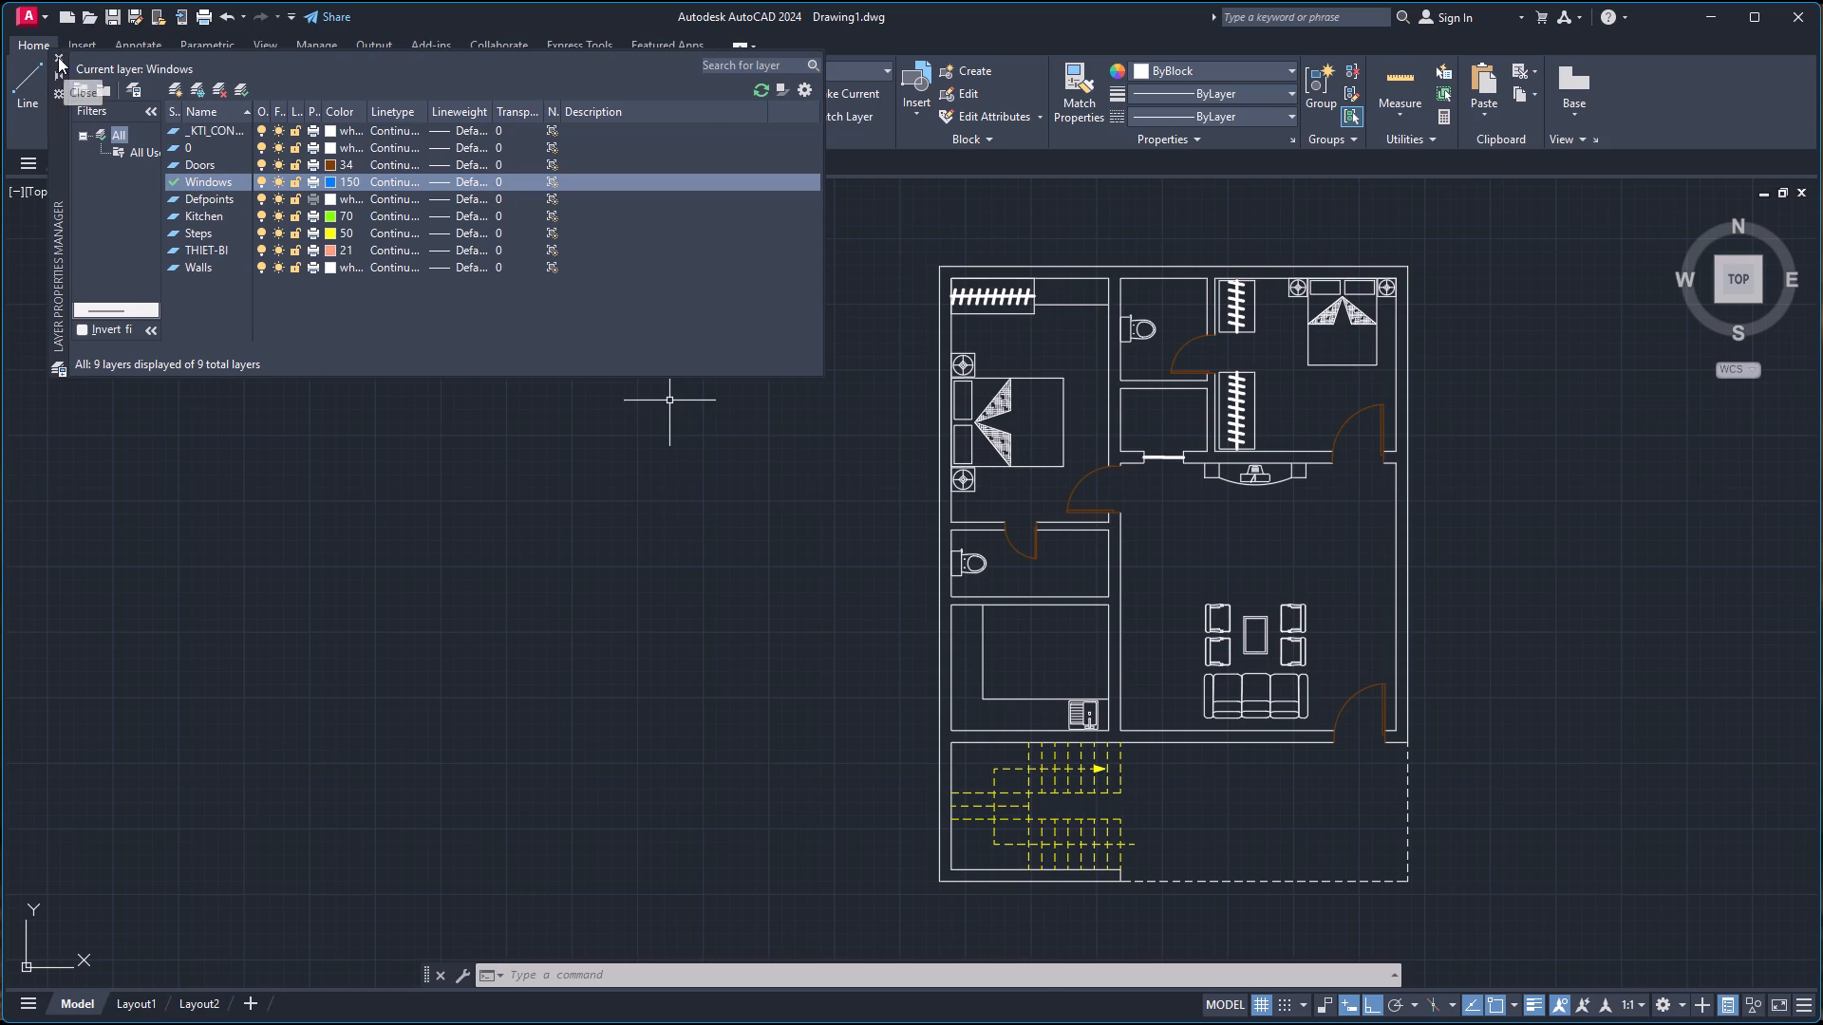
click(58, 57)
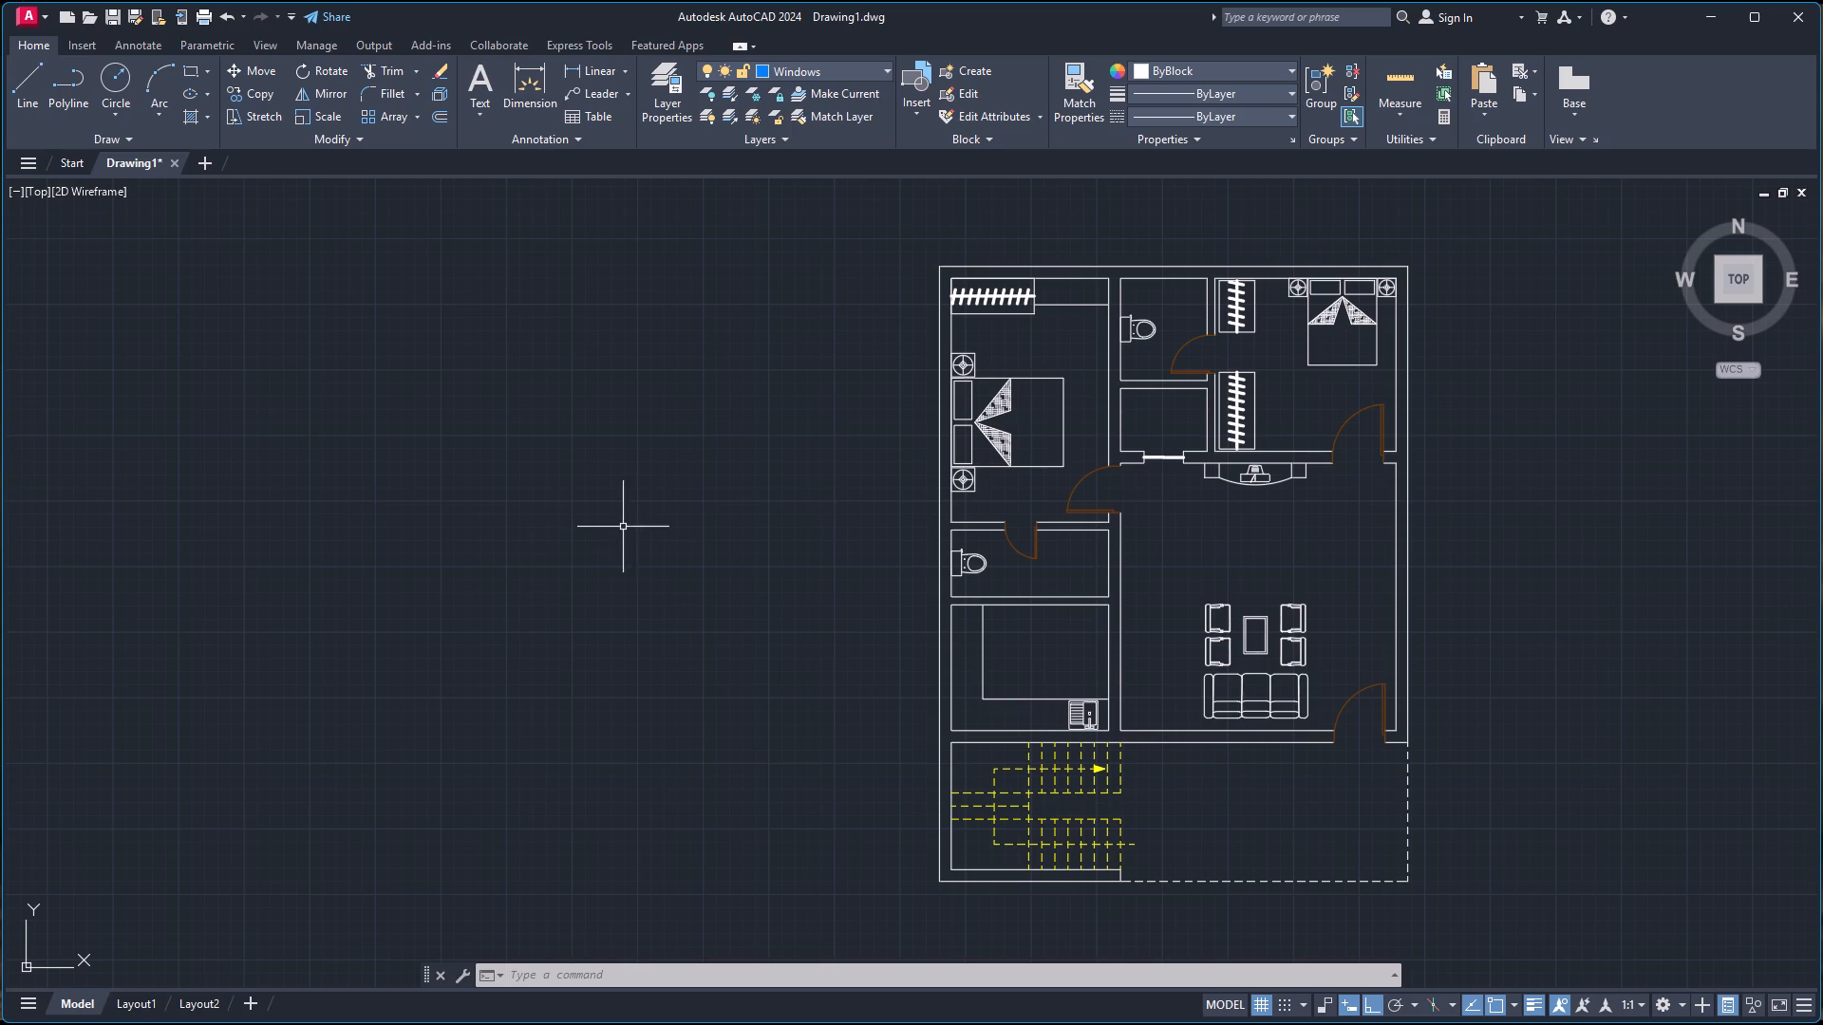
Draw a 4' by 9" rectangle in the empty area west of the floor plan, with the current colour set to ByLayer.
text(rec)
key(Return)
click(593, 499)
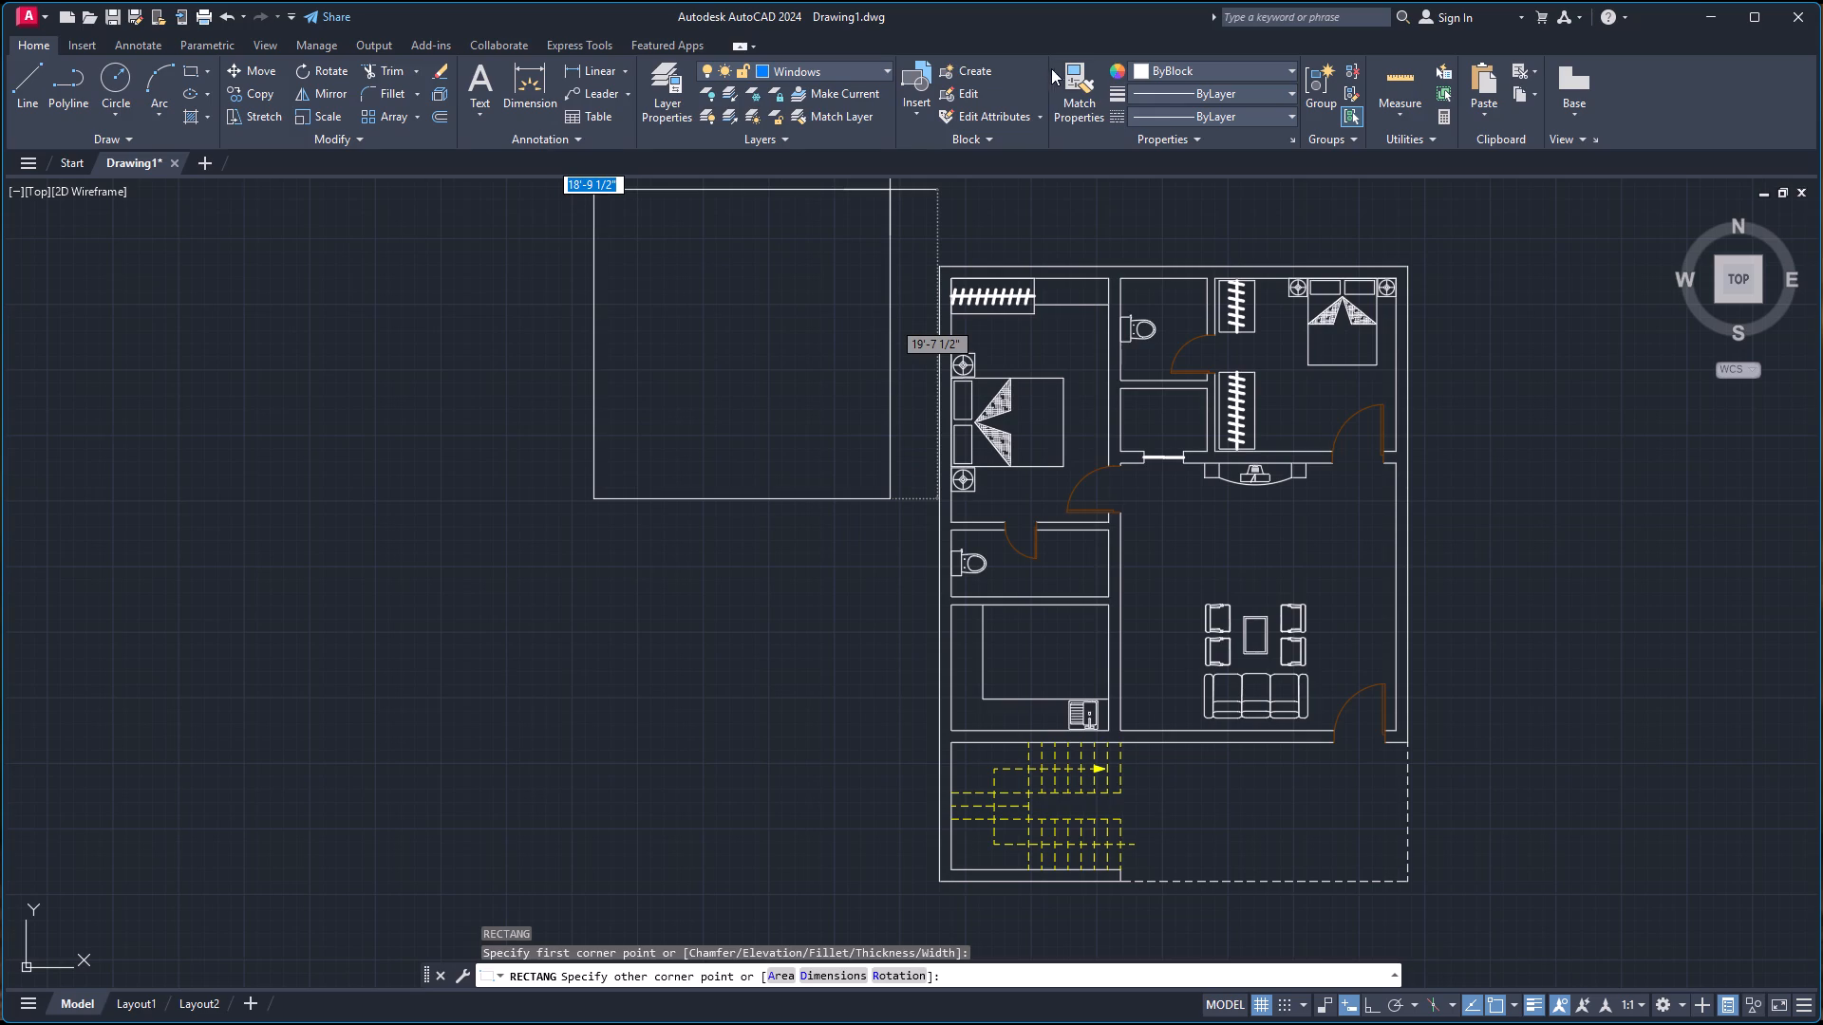
click(1231, 68)
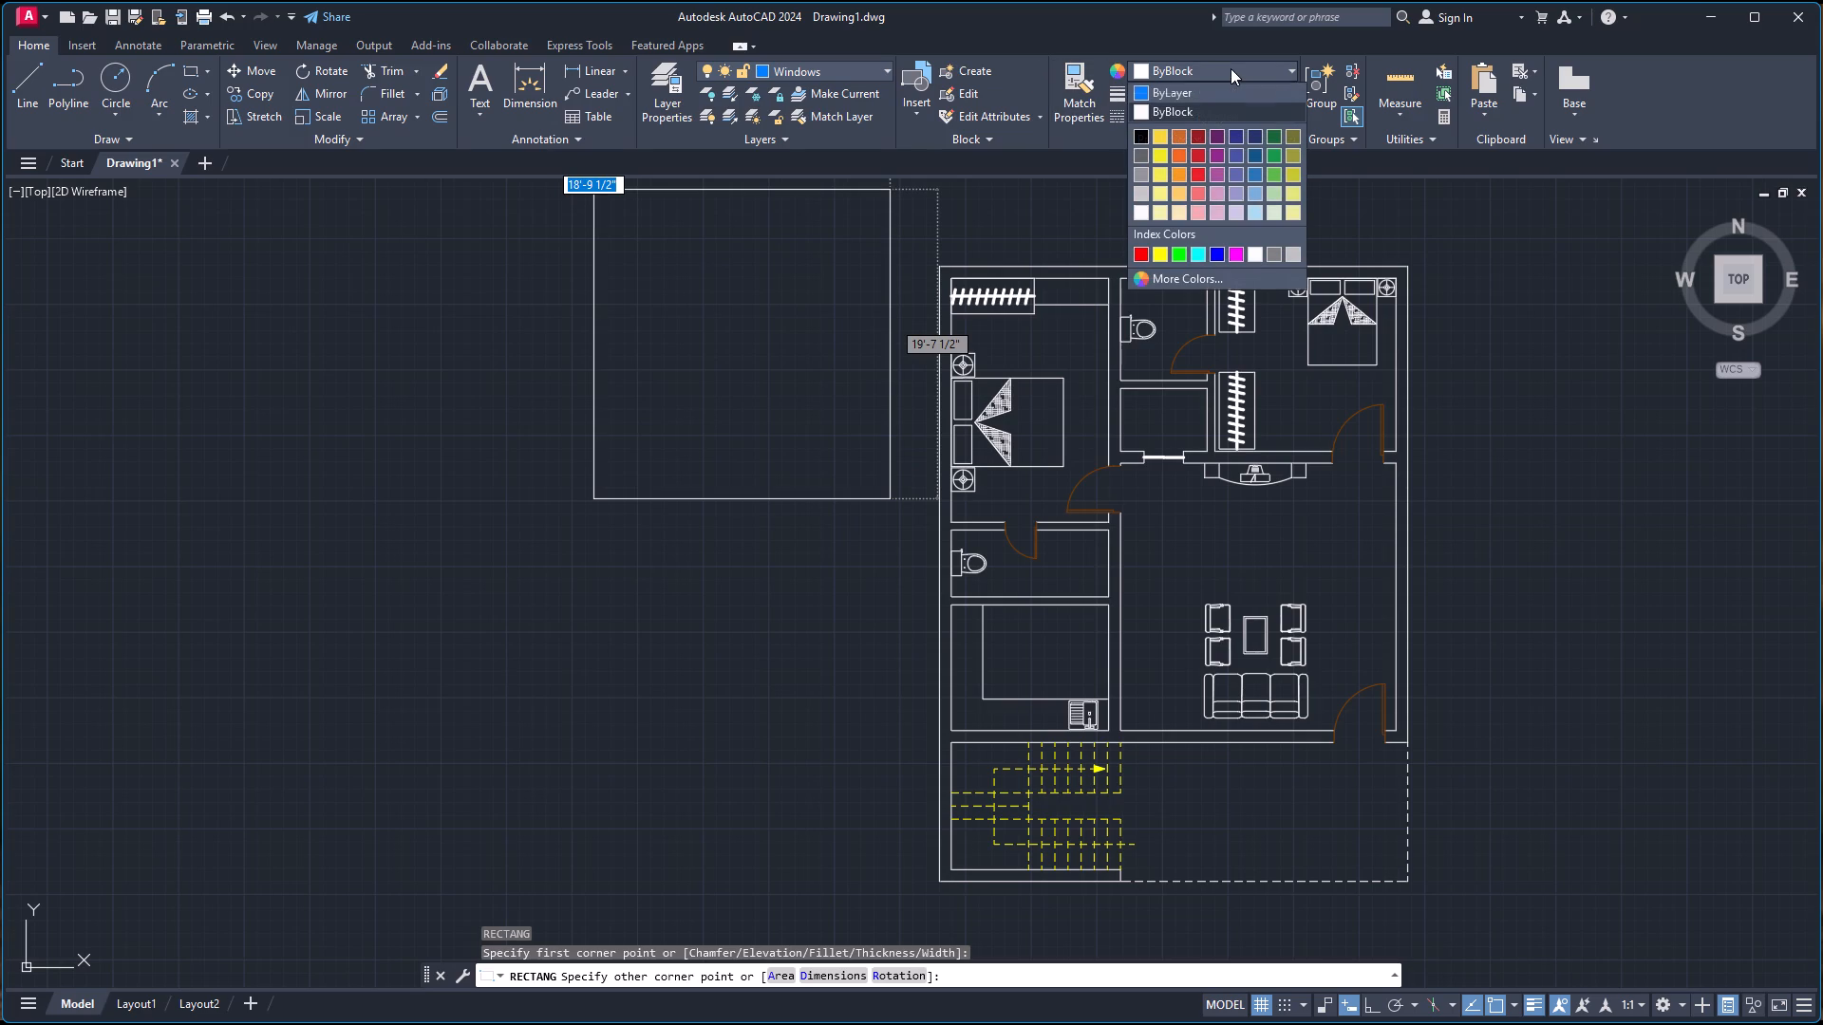
click(1199, 88)
click(1234, 70)
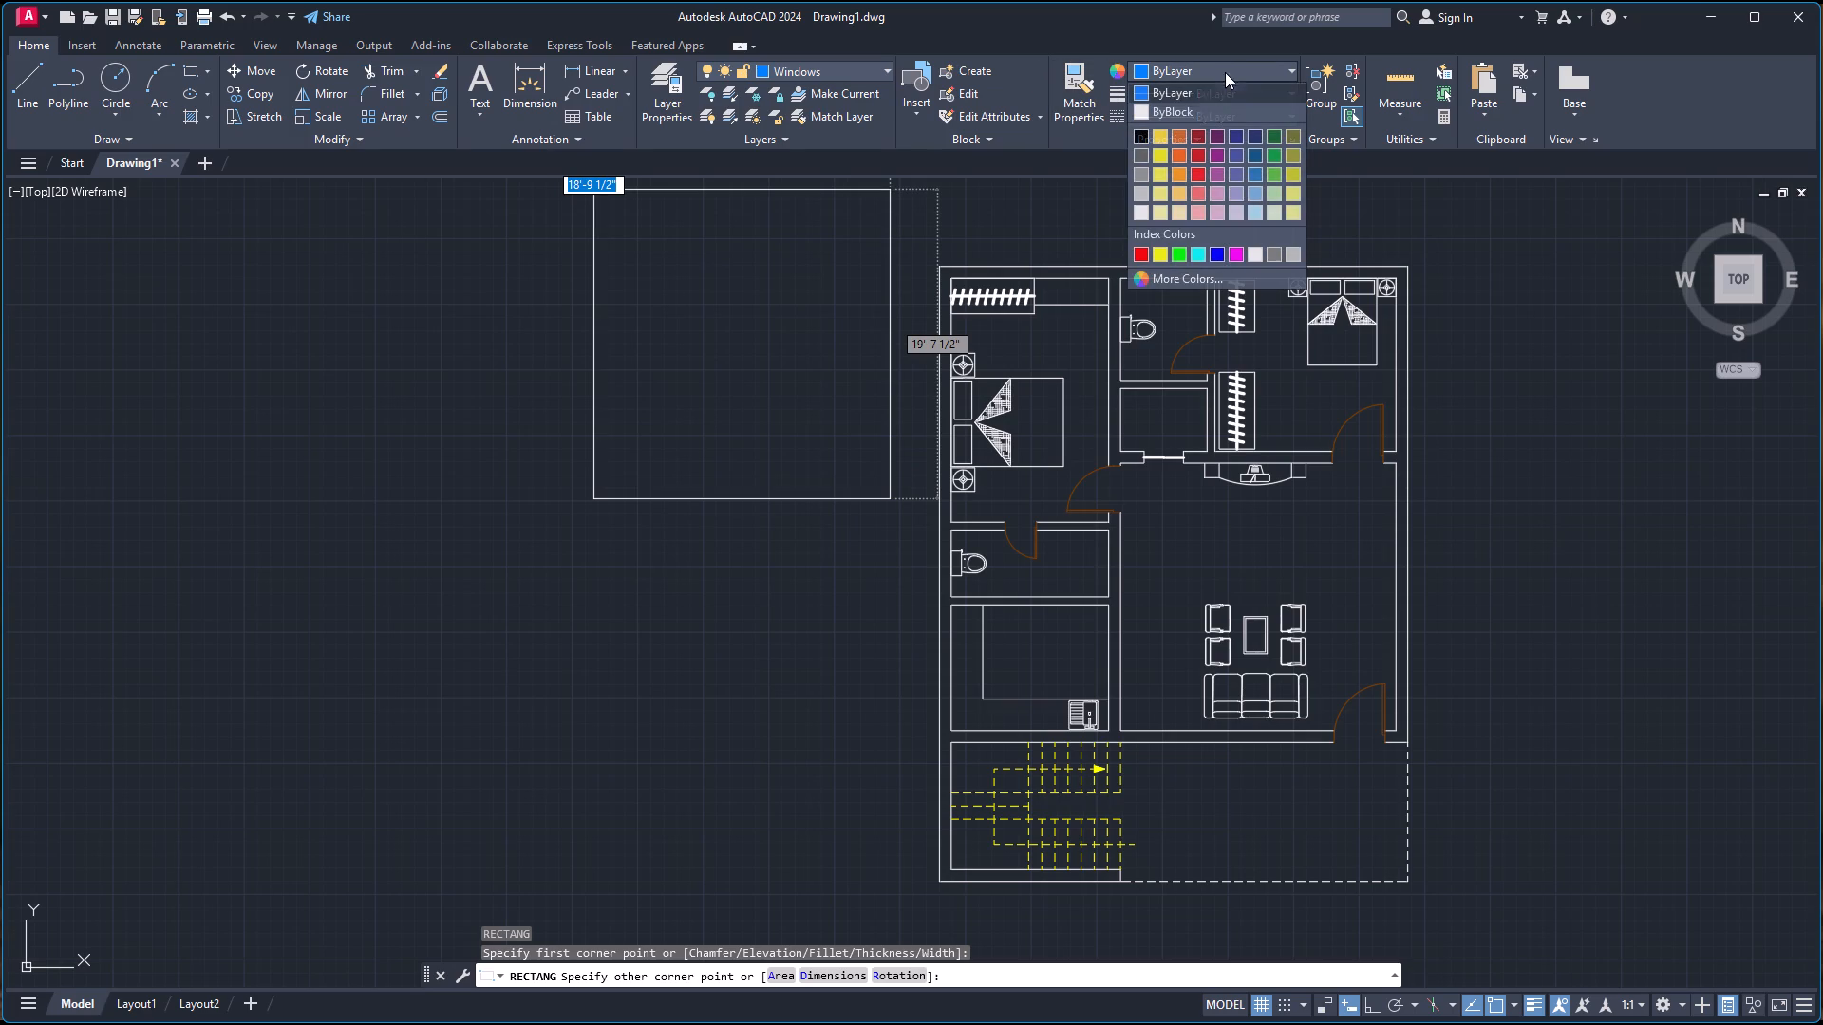
click(1239, 66)
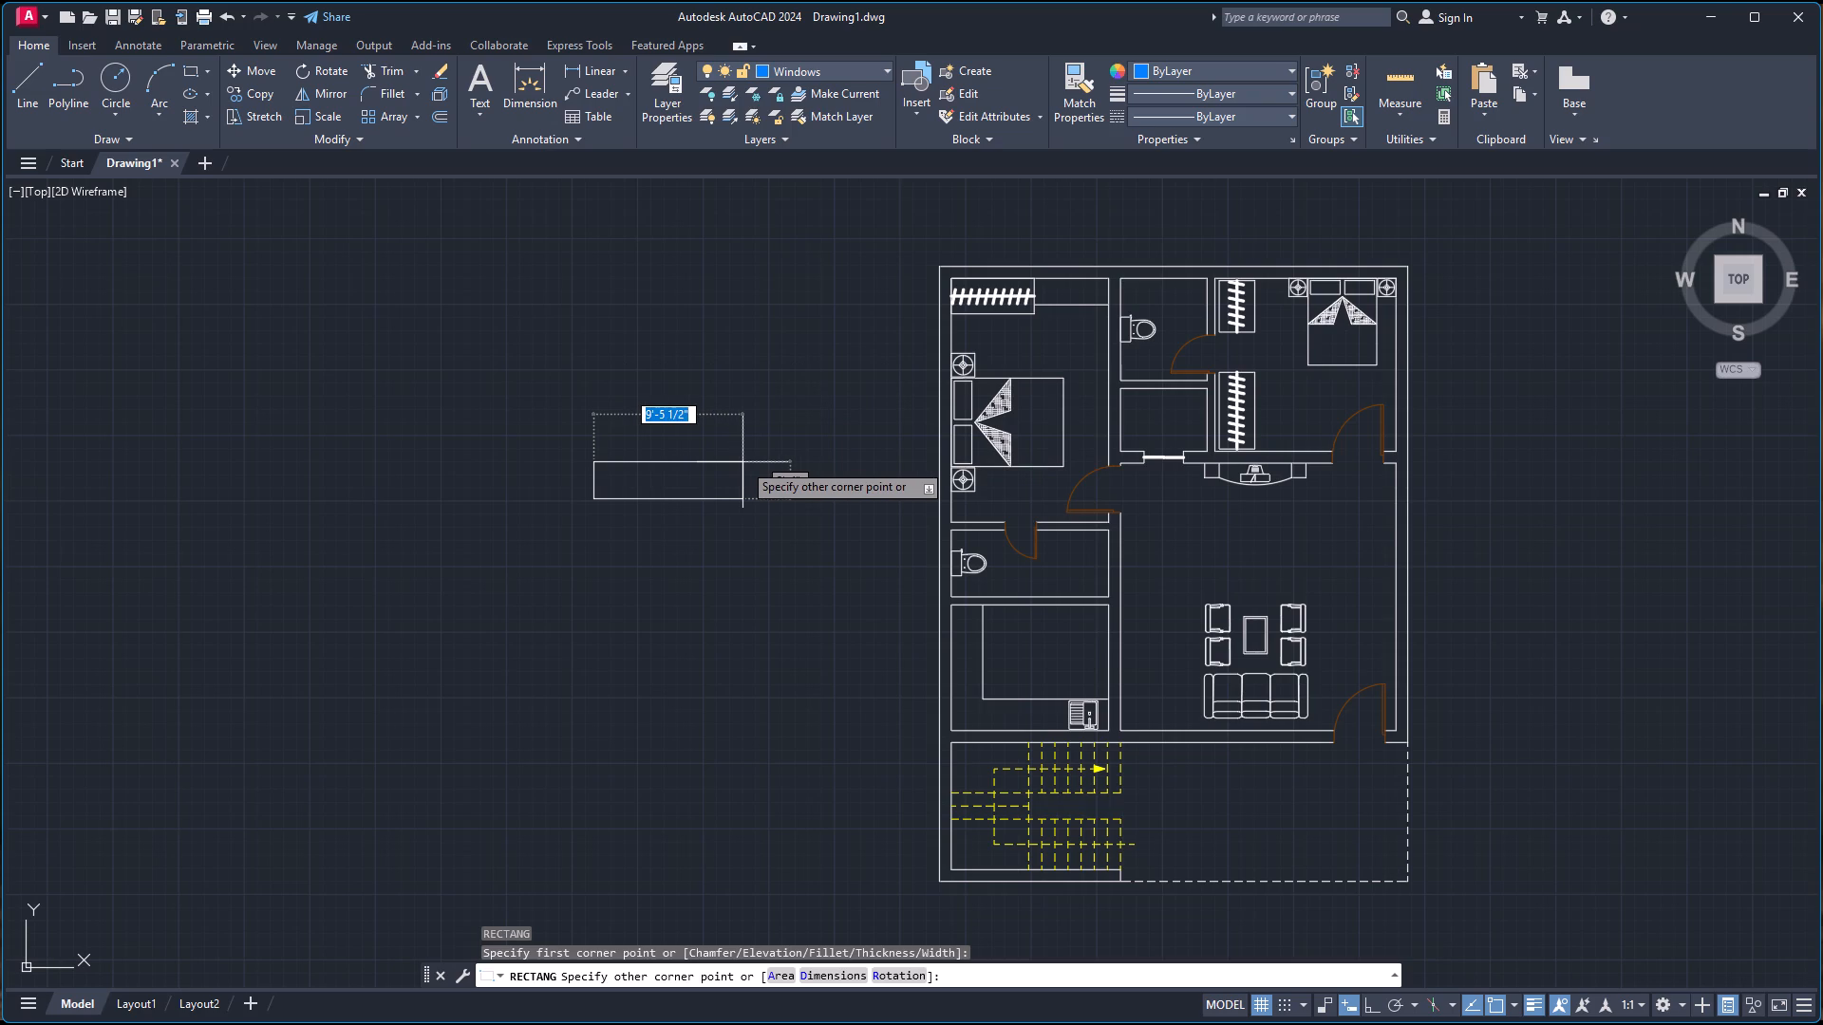
text(4')
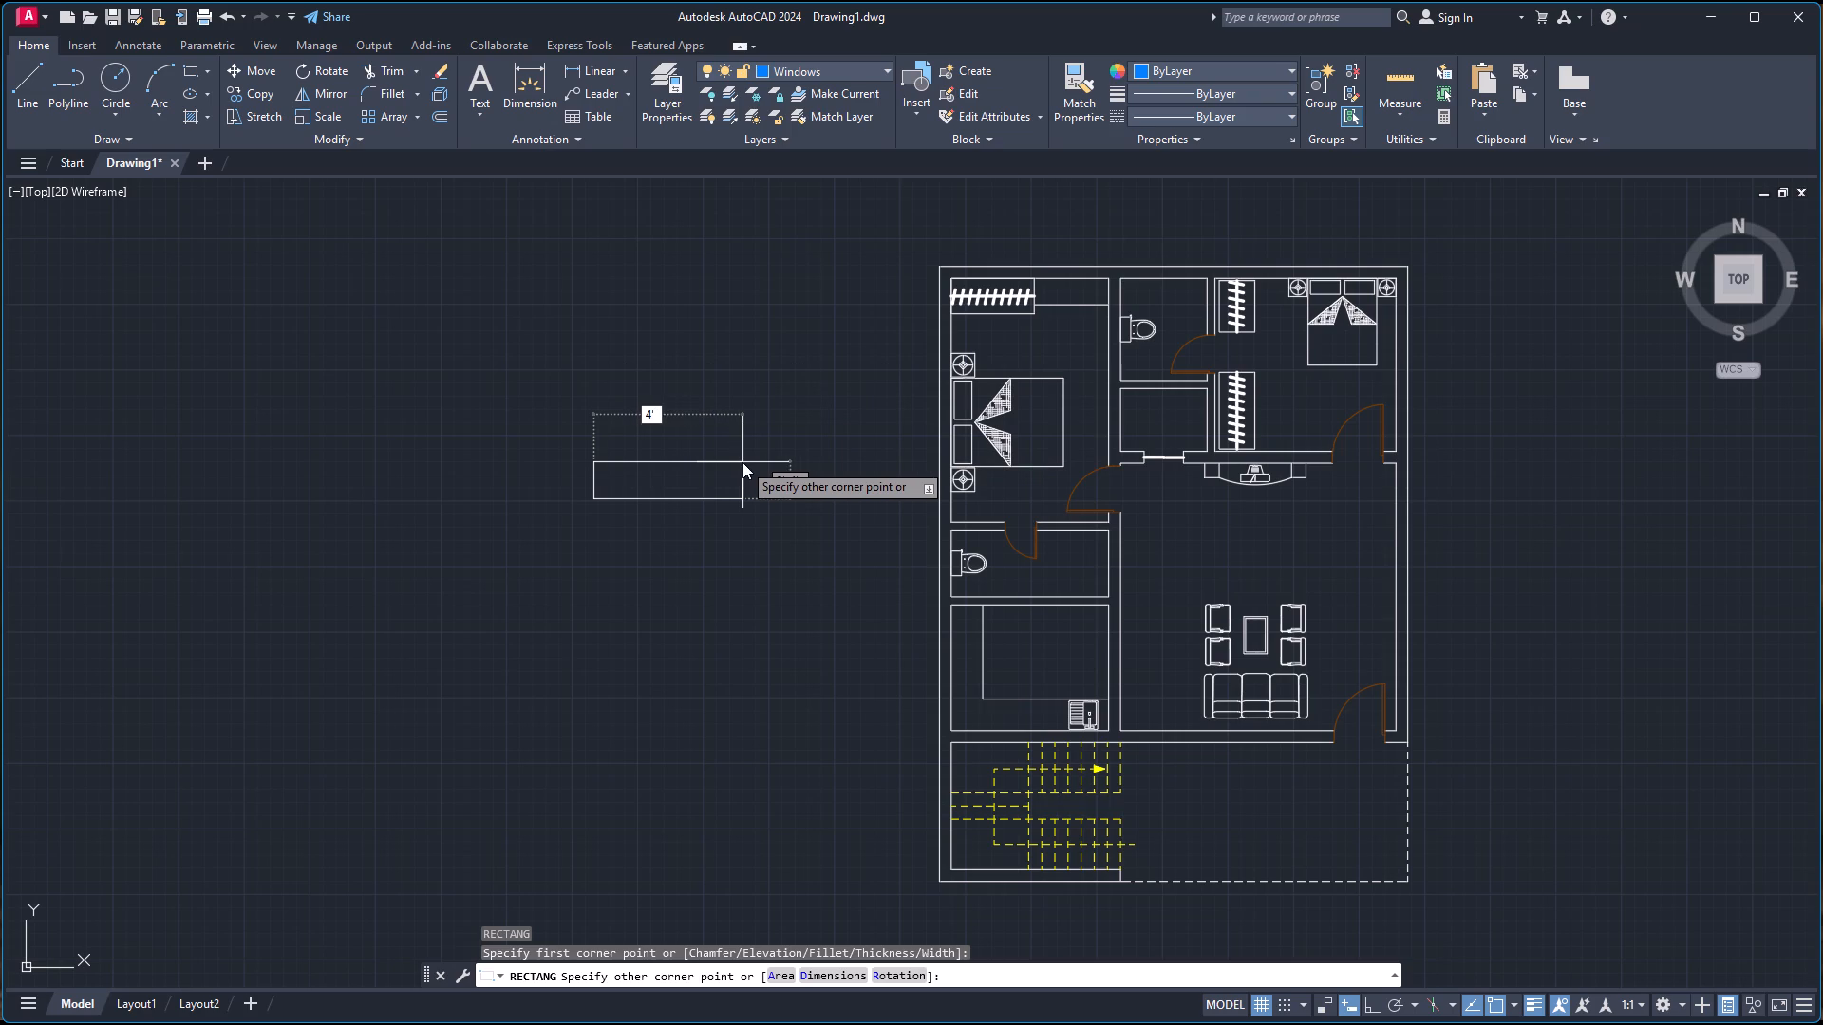
key(Tab)
key(9)
key(Return)
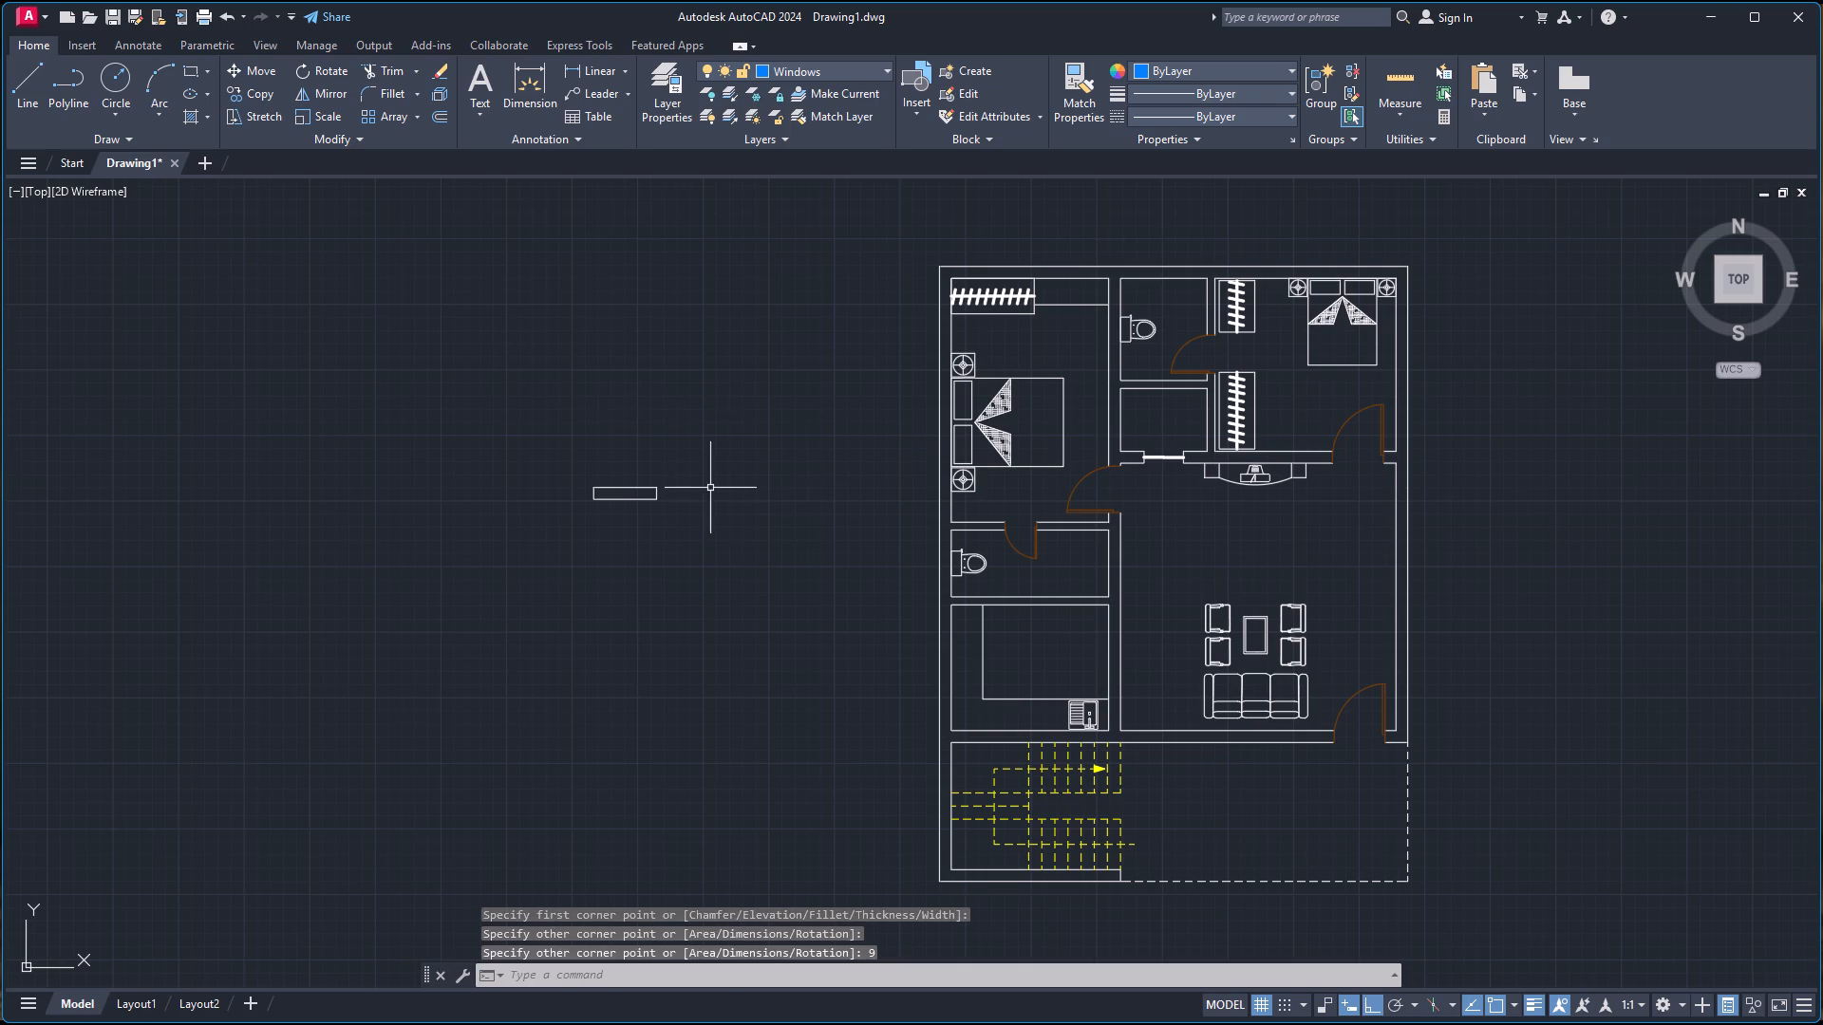
Change the new window rectangle's colour property to ByLayer.
click(654, 493)
double_click(881, 436)
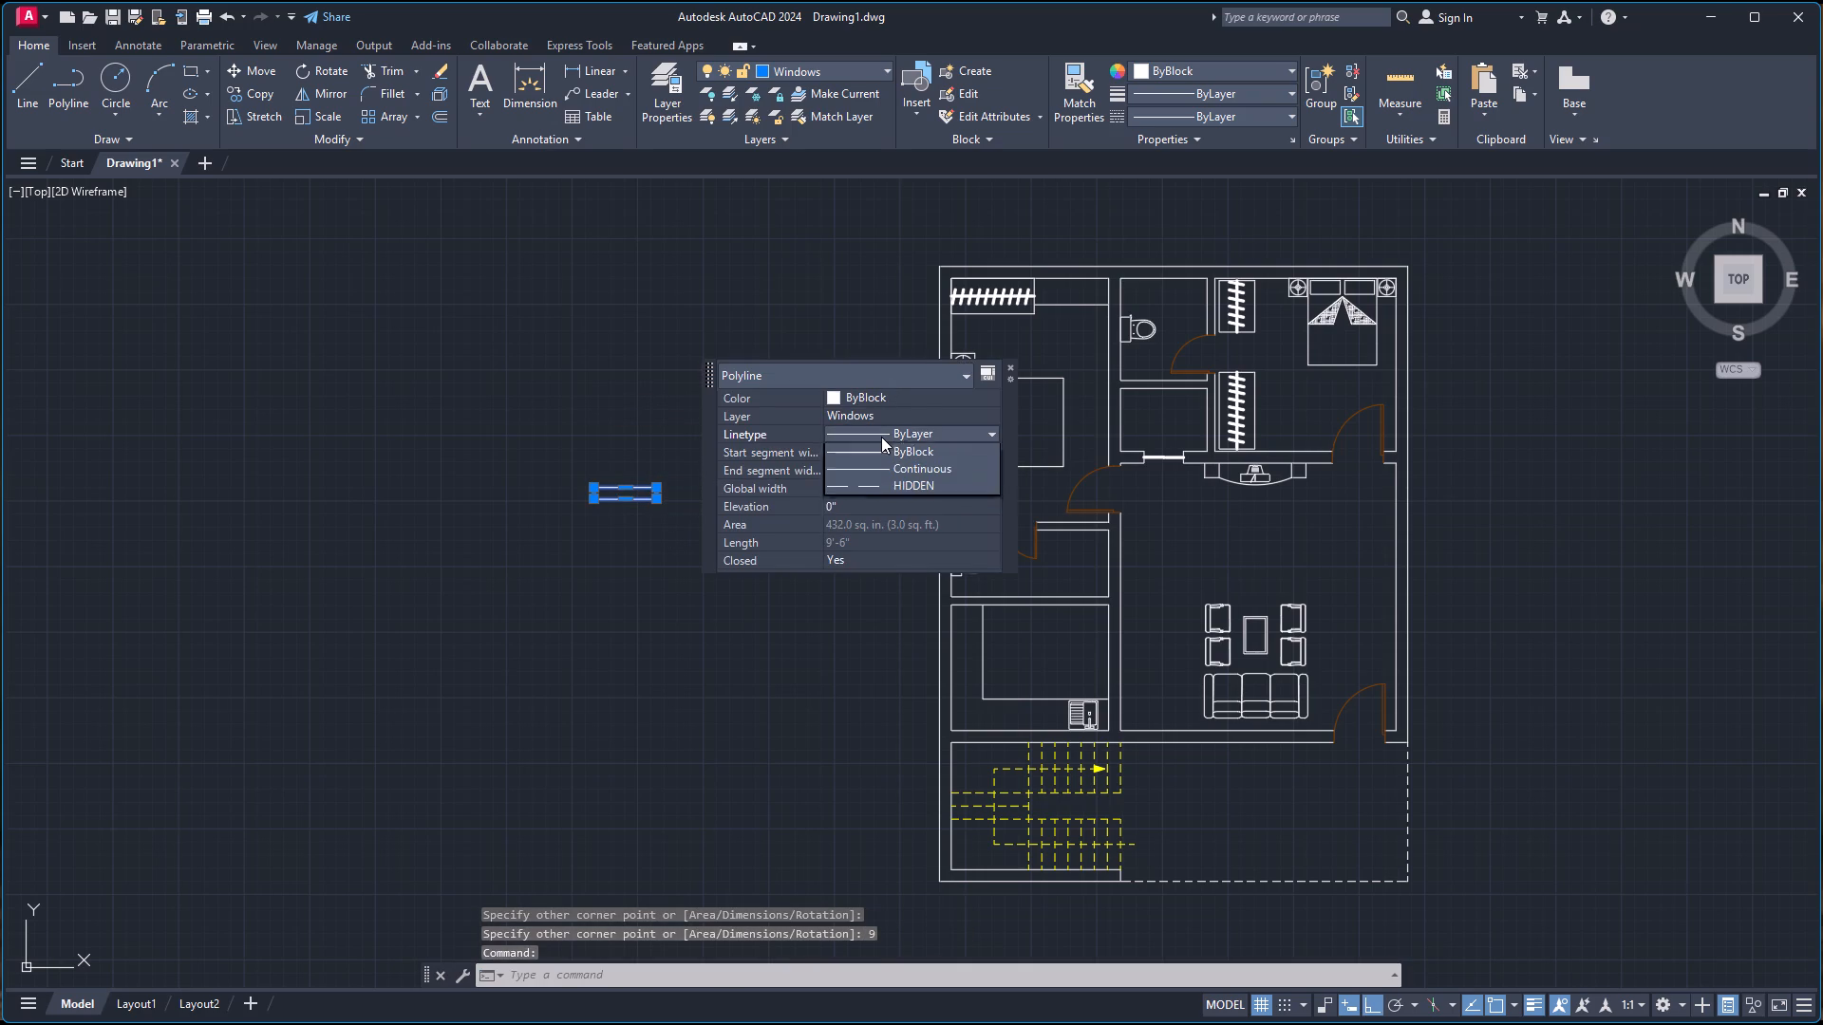
click(887, 449)
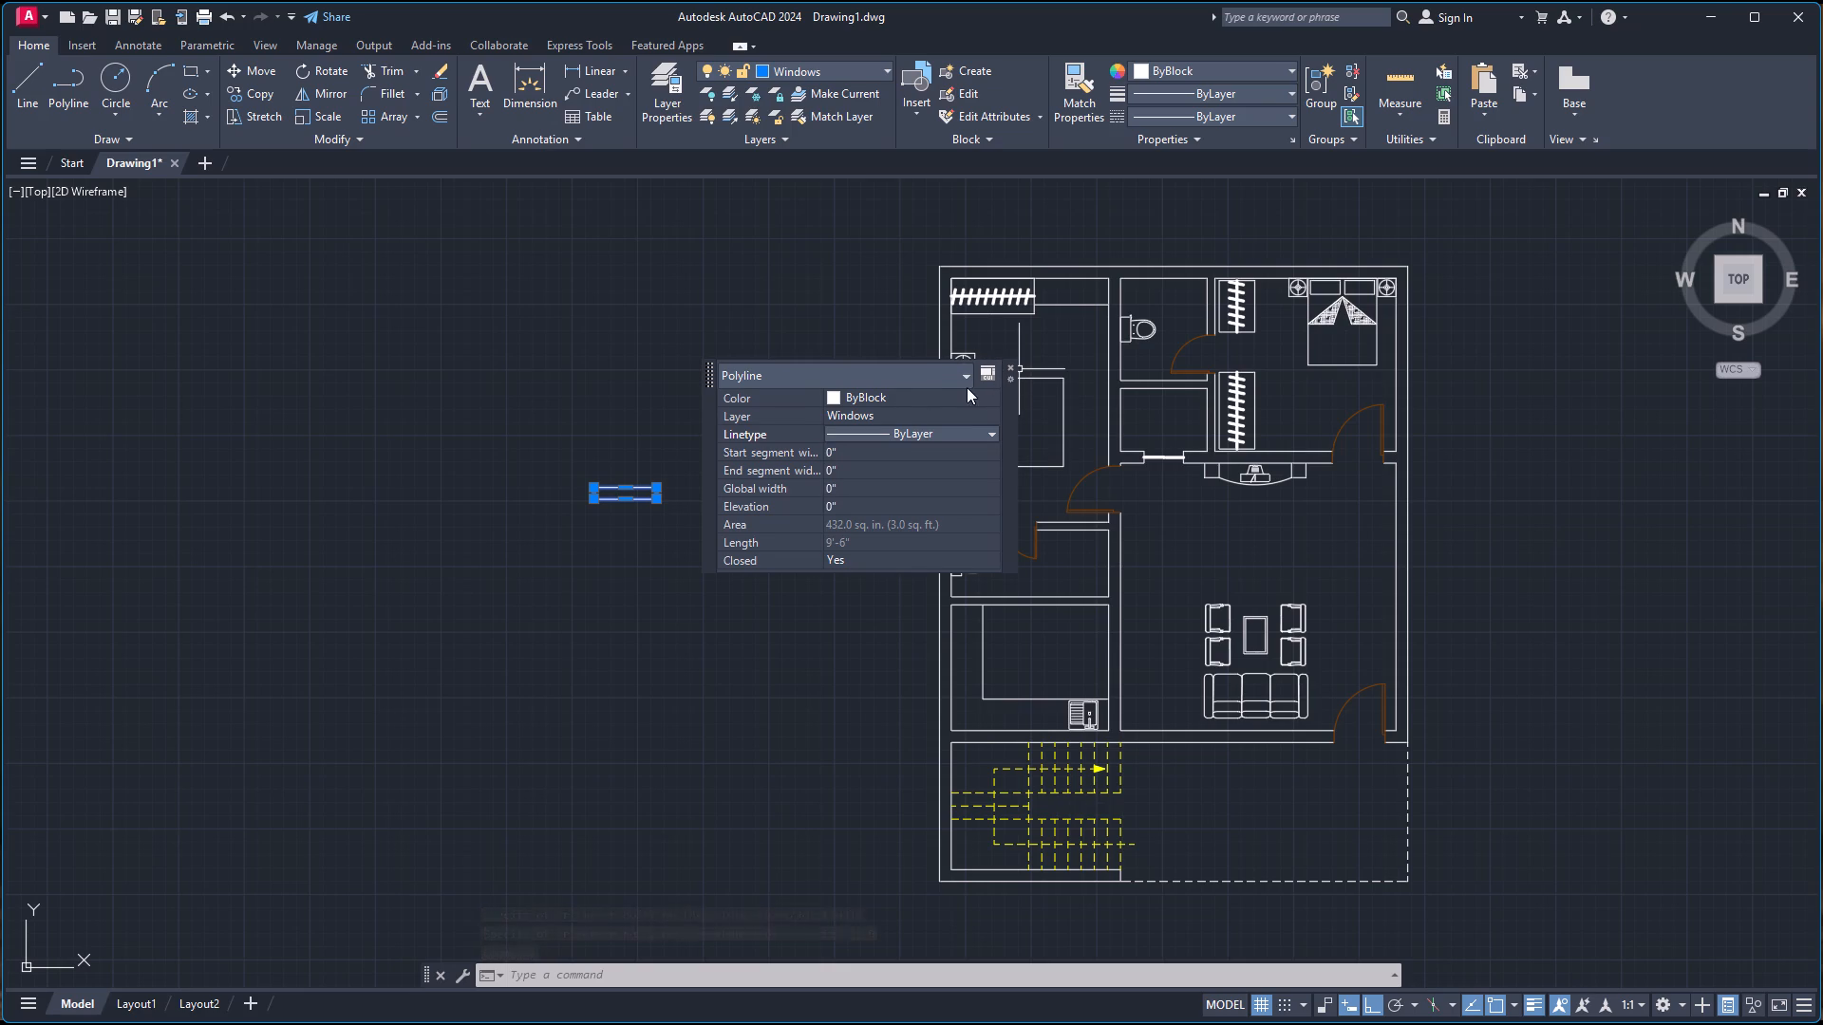
double_click(952, 399)
click(921, 416)
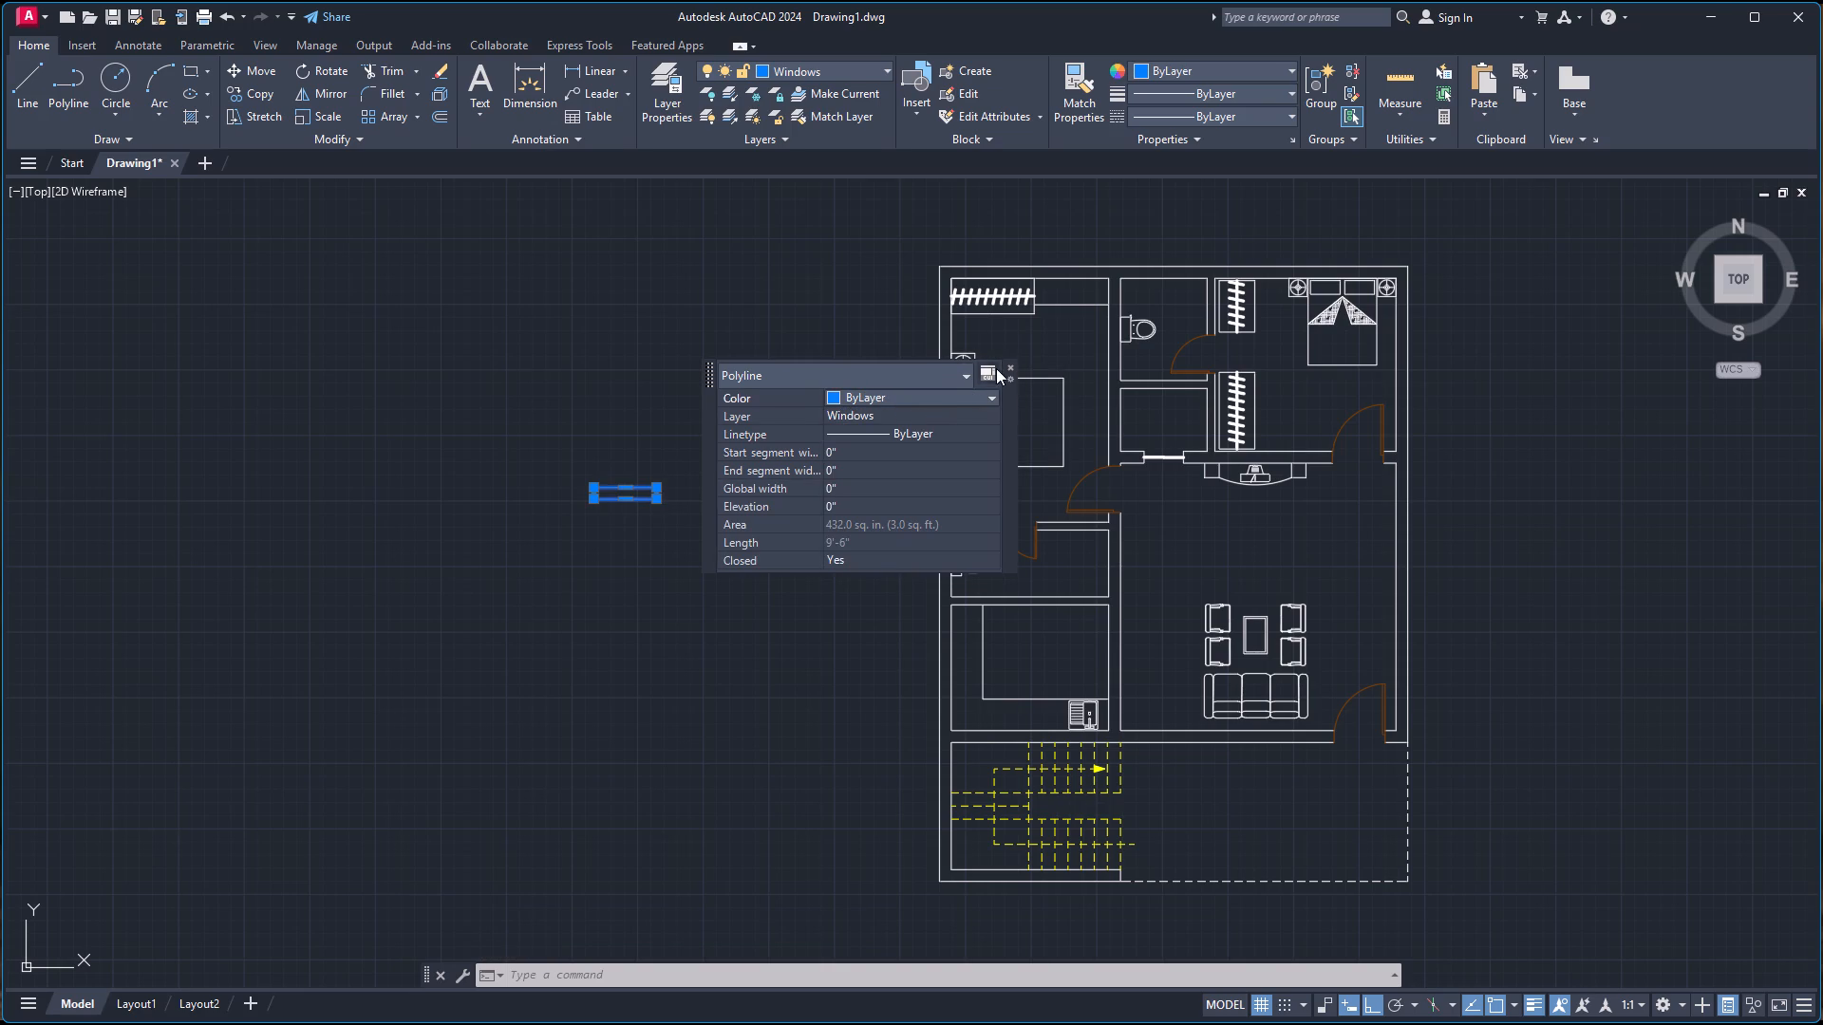
click(1007, 364)
key(Escape)
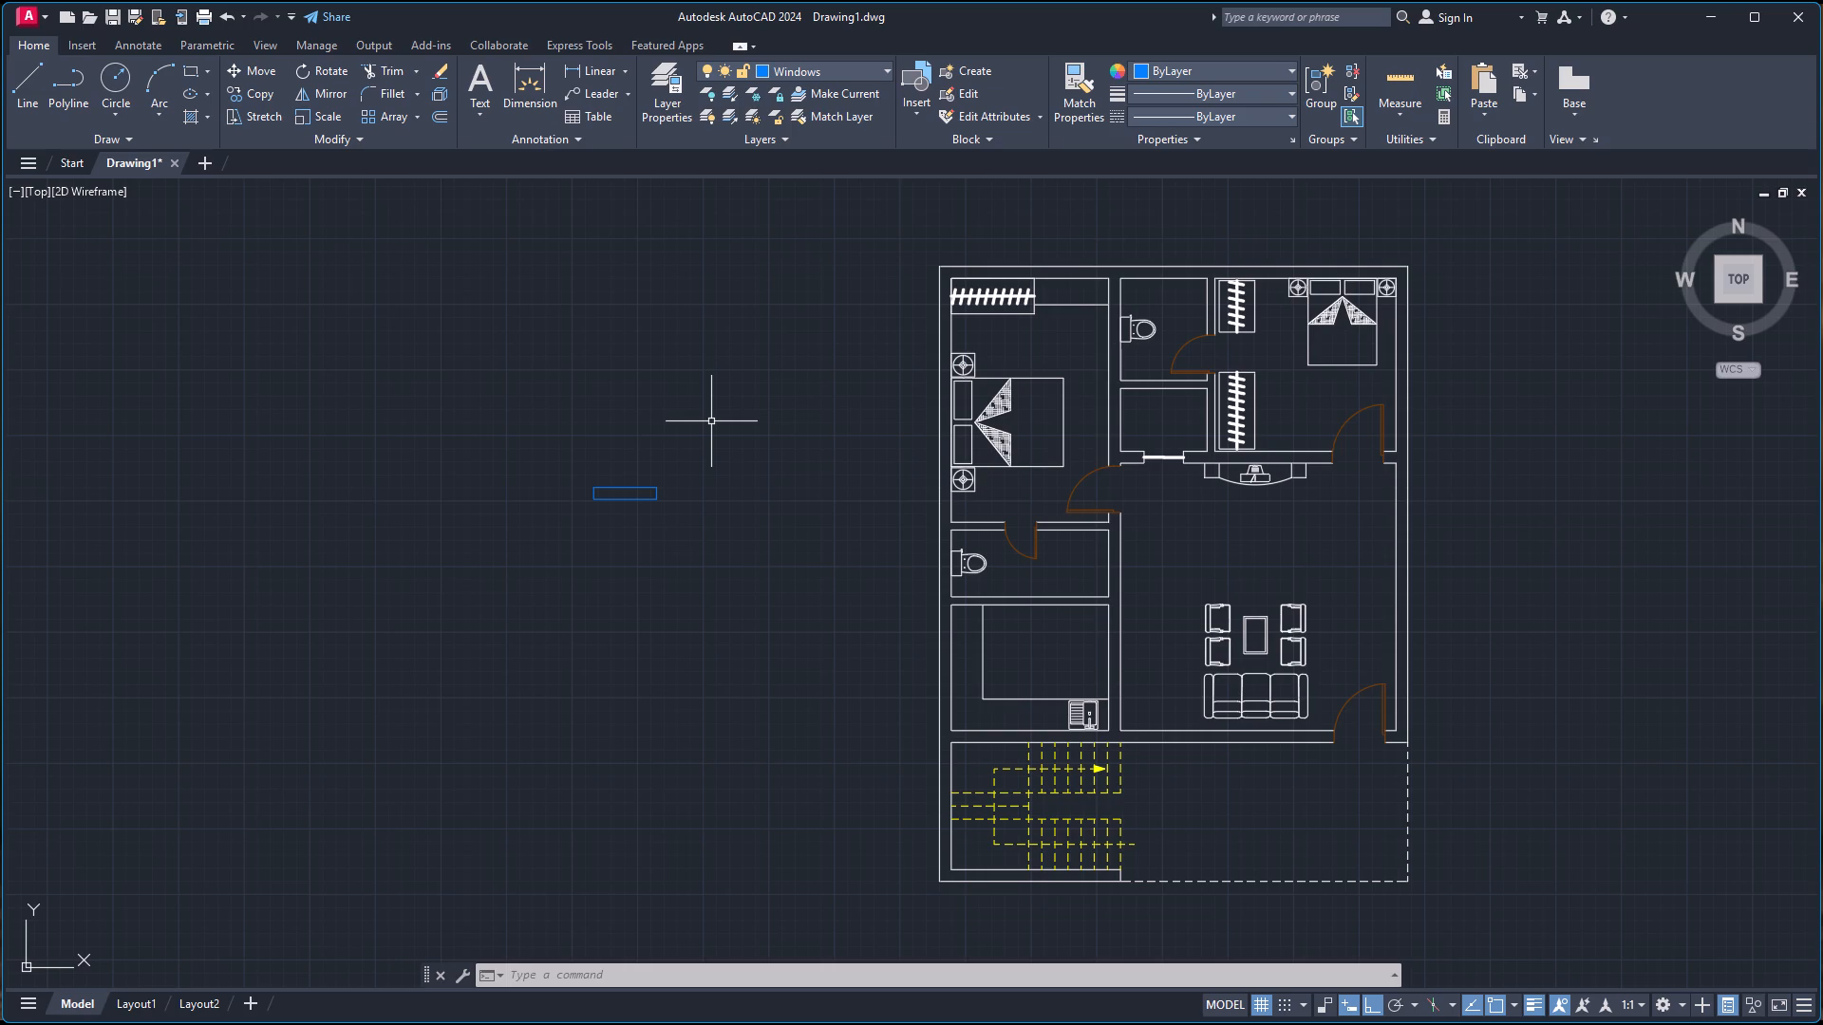
Draw a horizontal centre line through the window rectangle, joining the midpoints of its two short sides.
key(l)
key(Return)
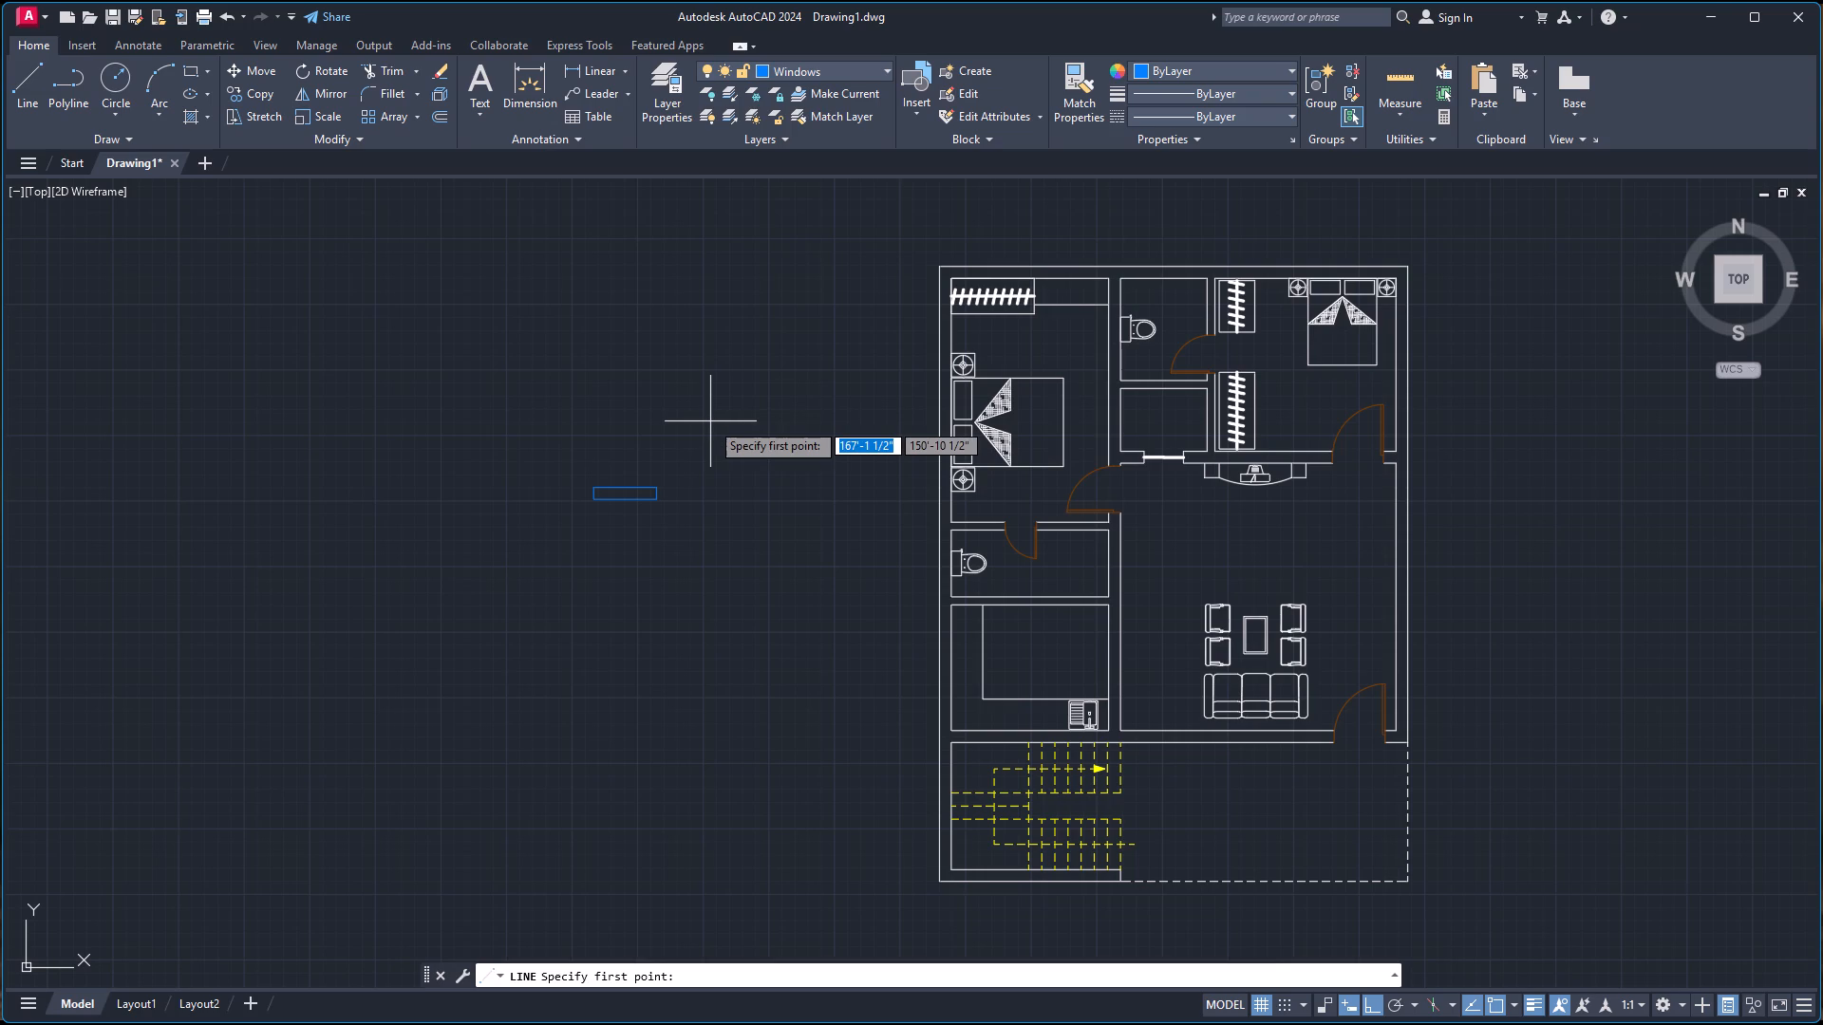
scroll(663, 449, up, 4)
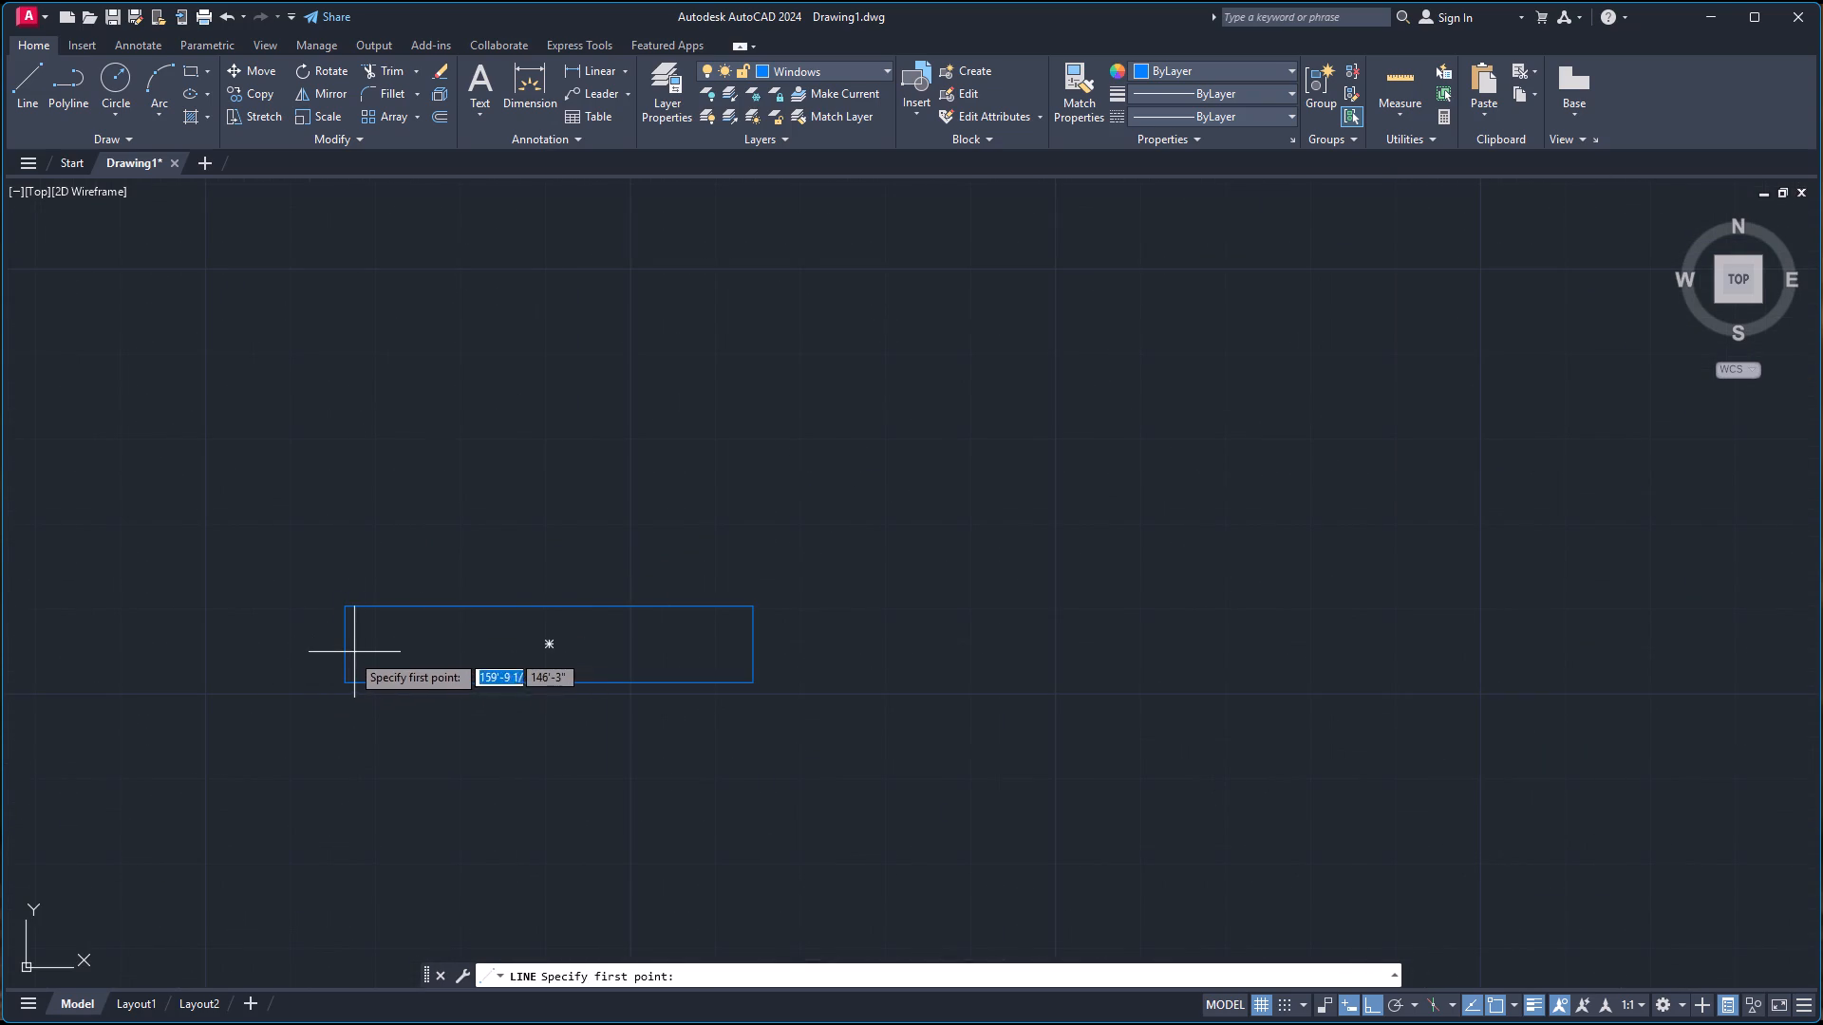
click(348, 647)
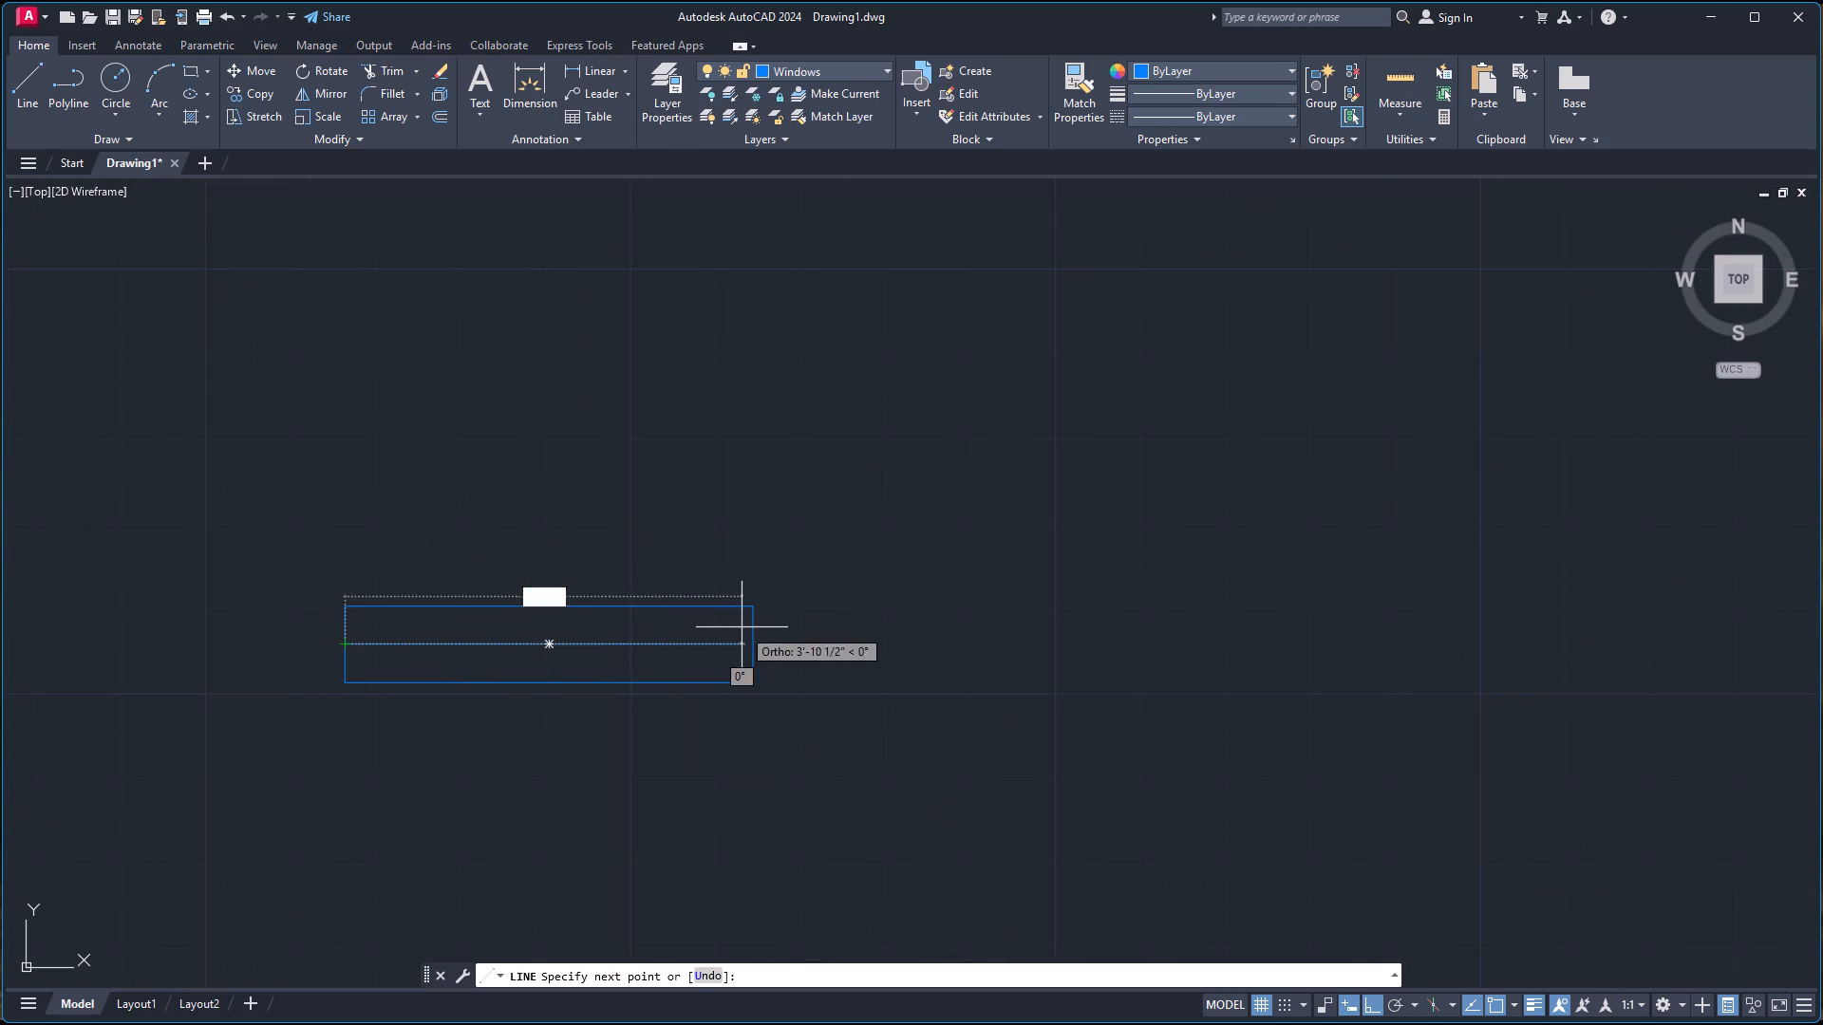
click(755, 639)
key(space)
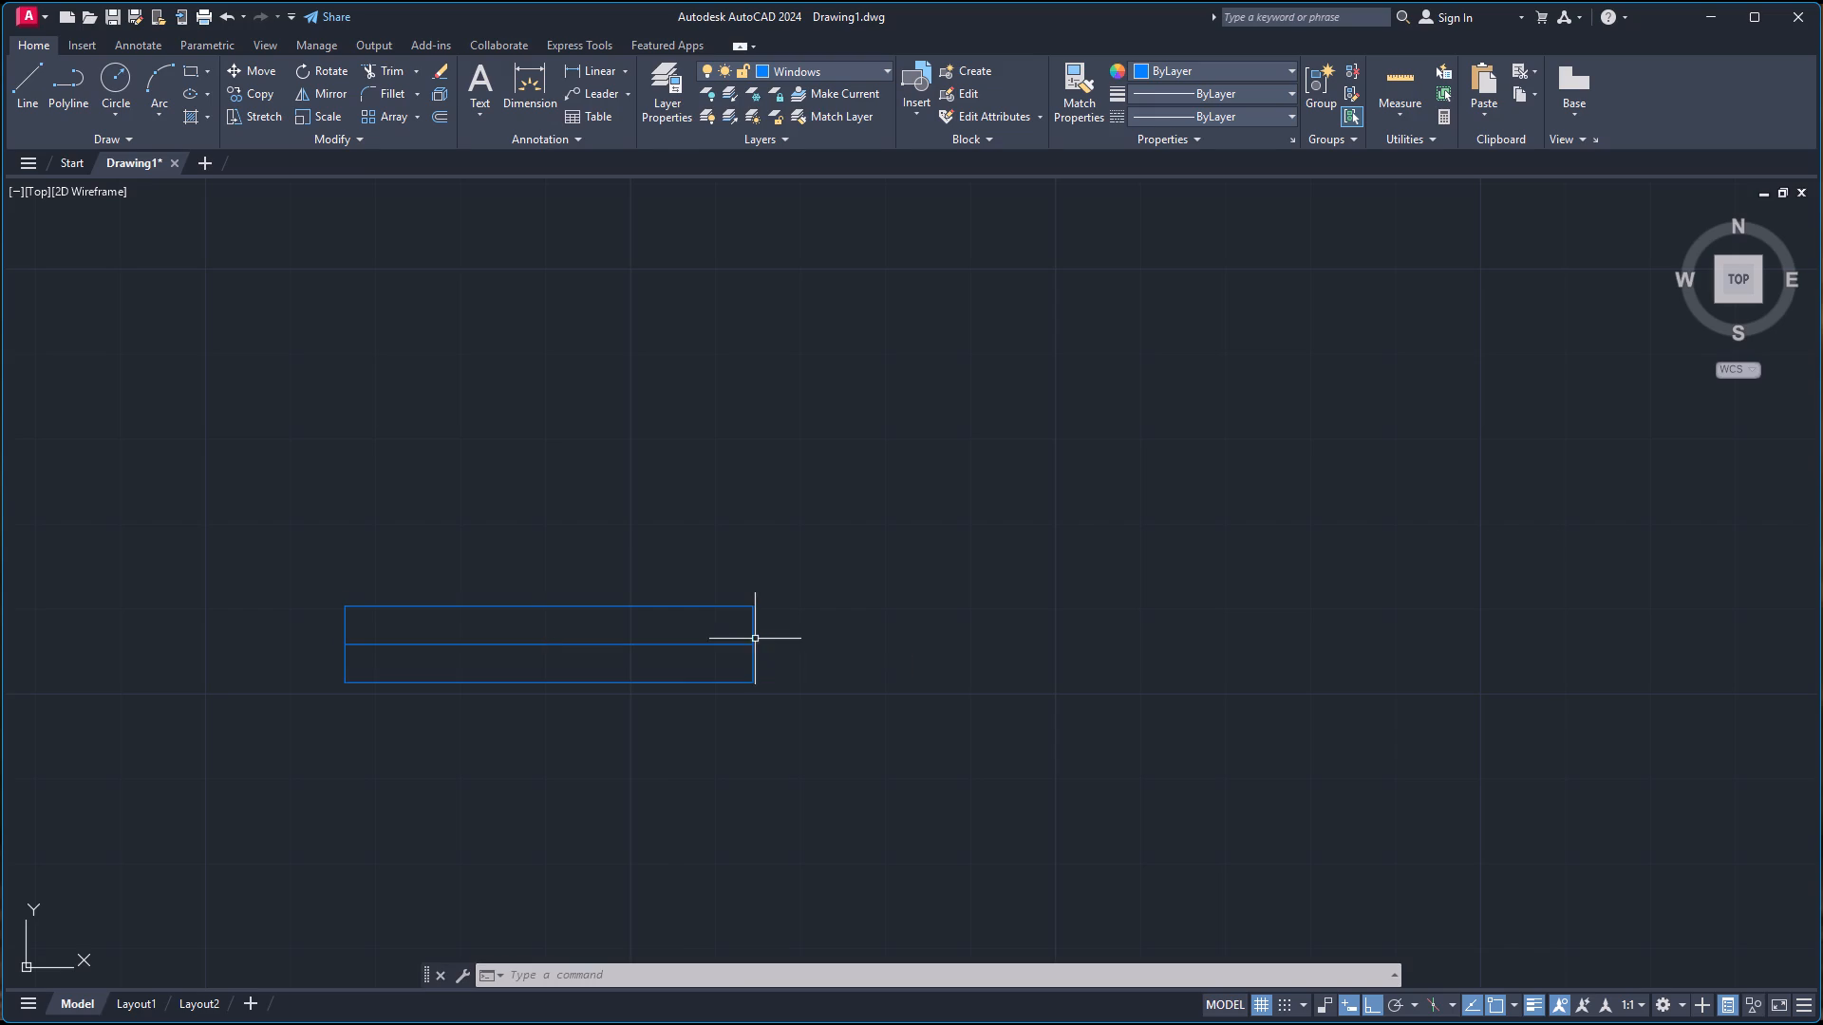
Offset the window's centre line 1" to each side using the Through option.
key(o)
key(Return)
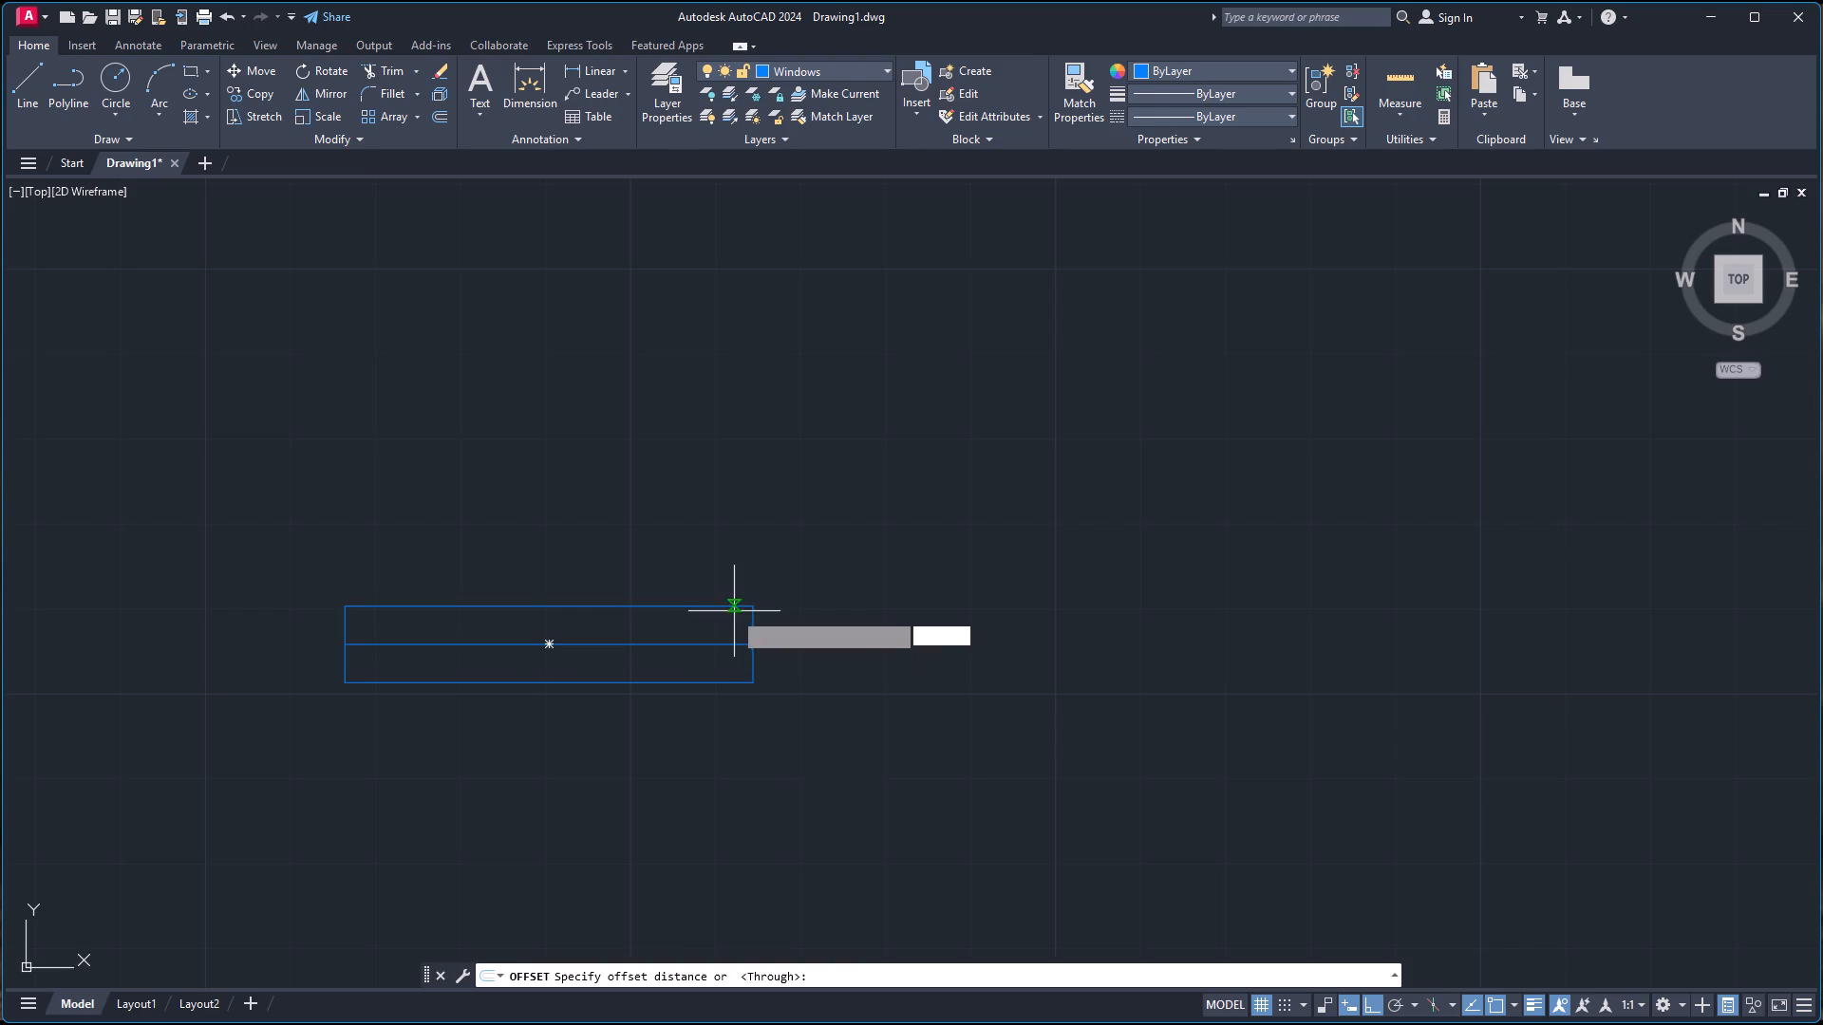
key(Return)
click(541, 643)
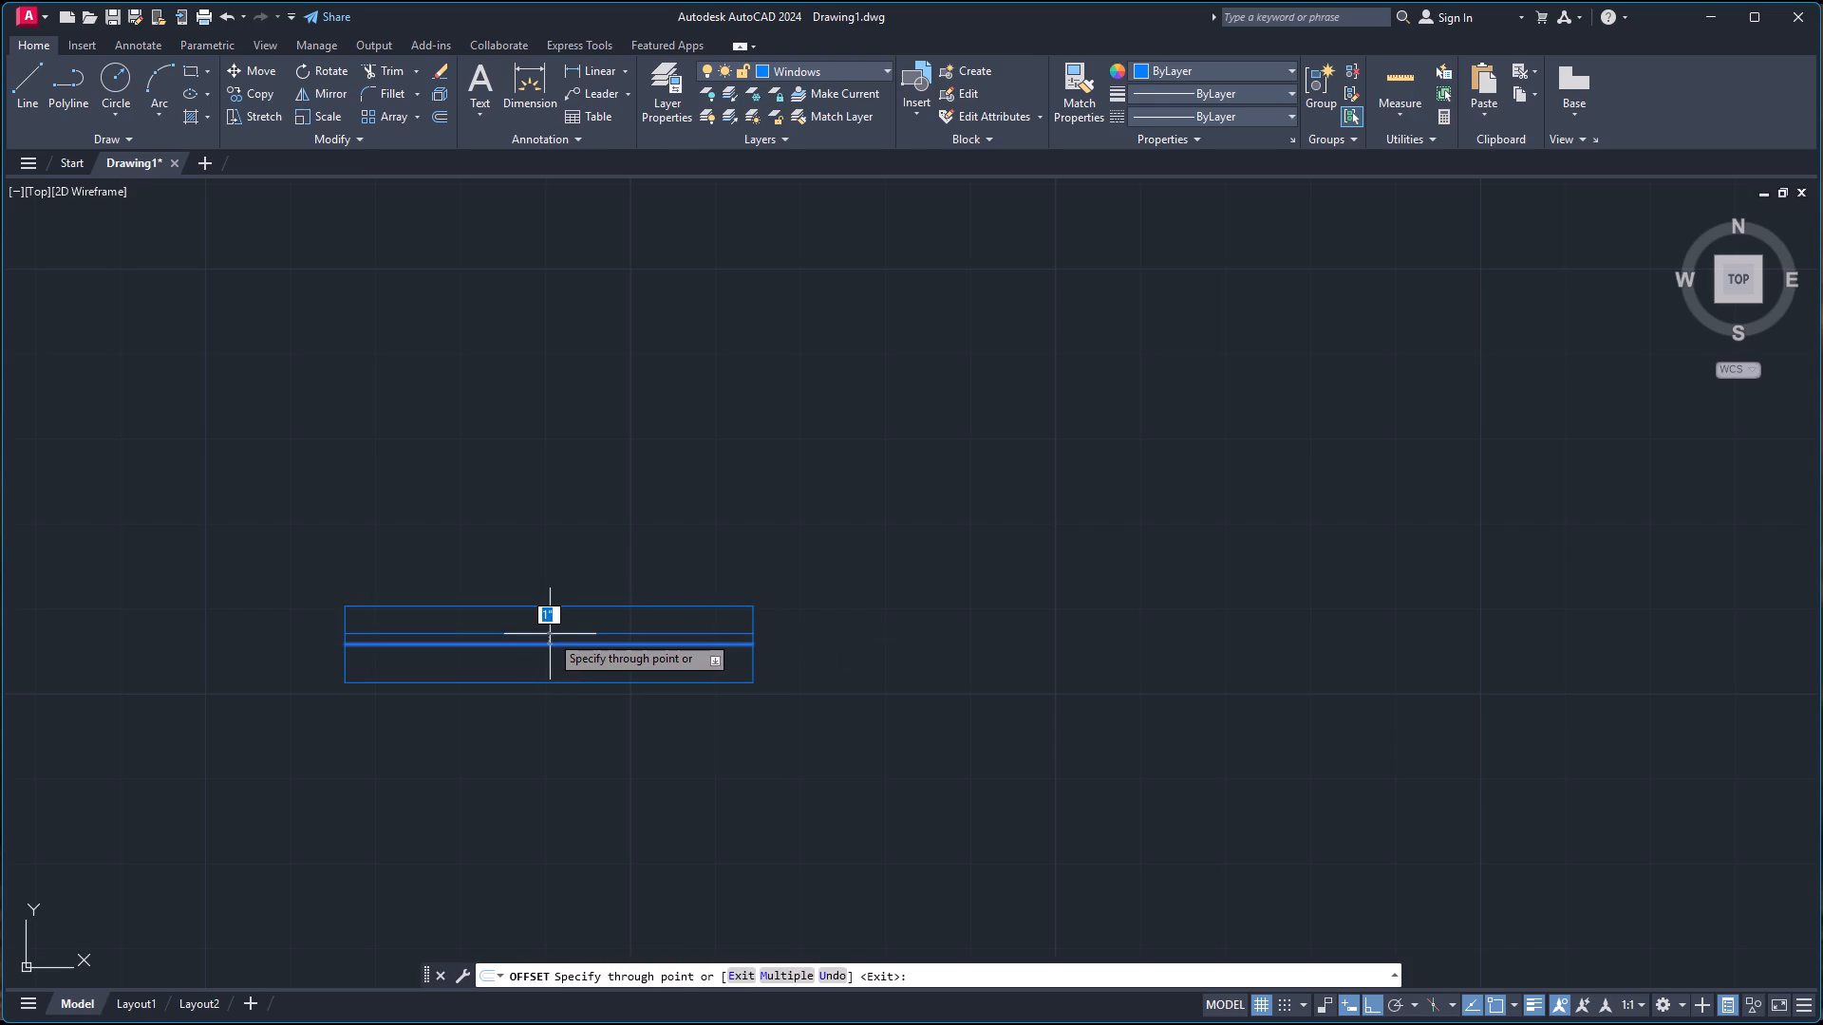
key(1)
key(Return)
click(553, 644)
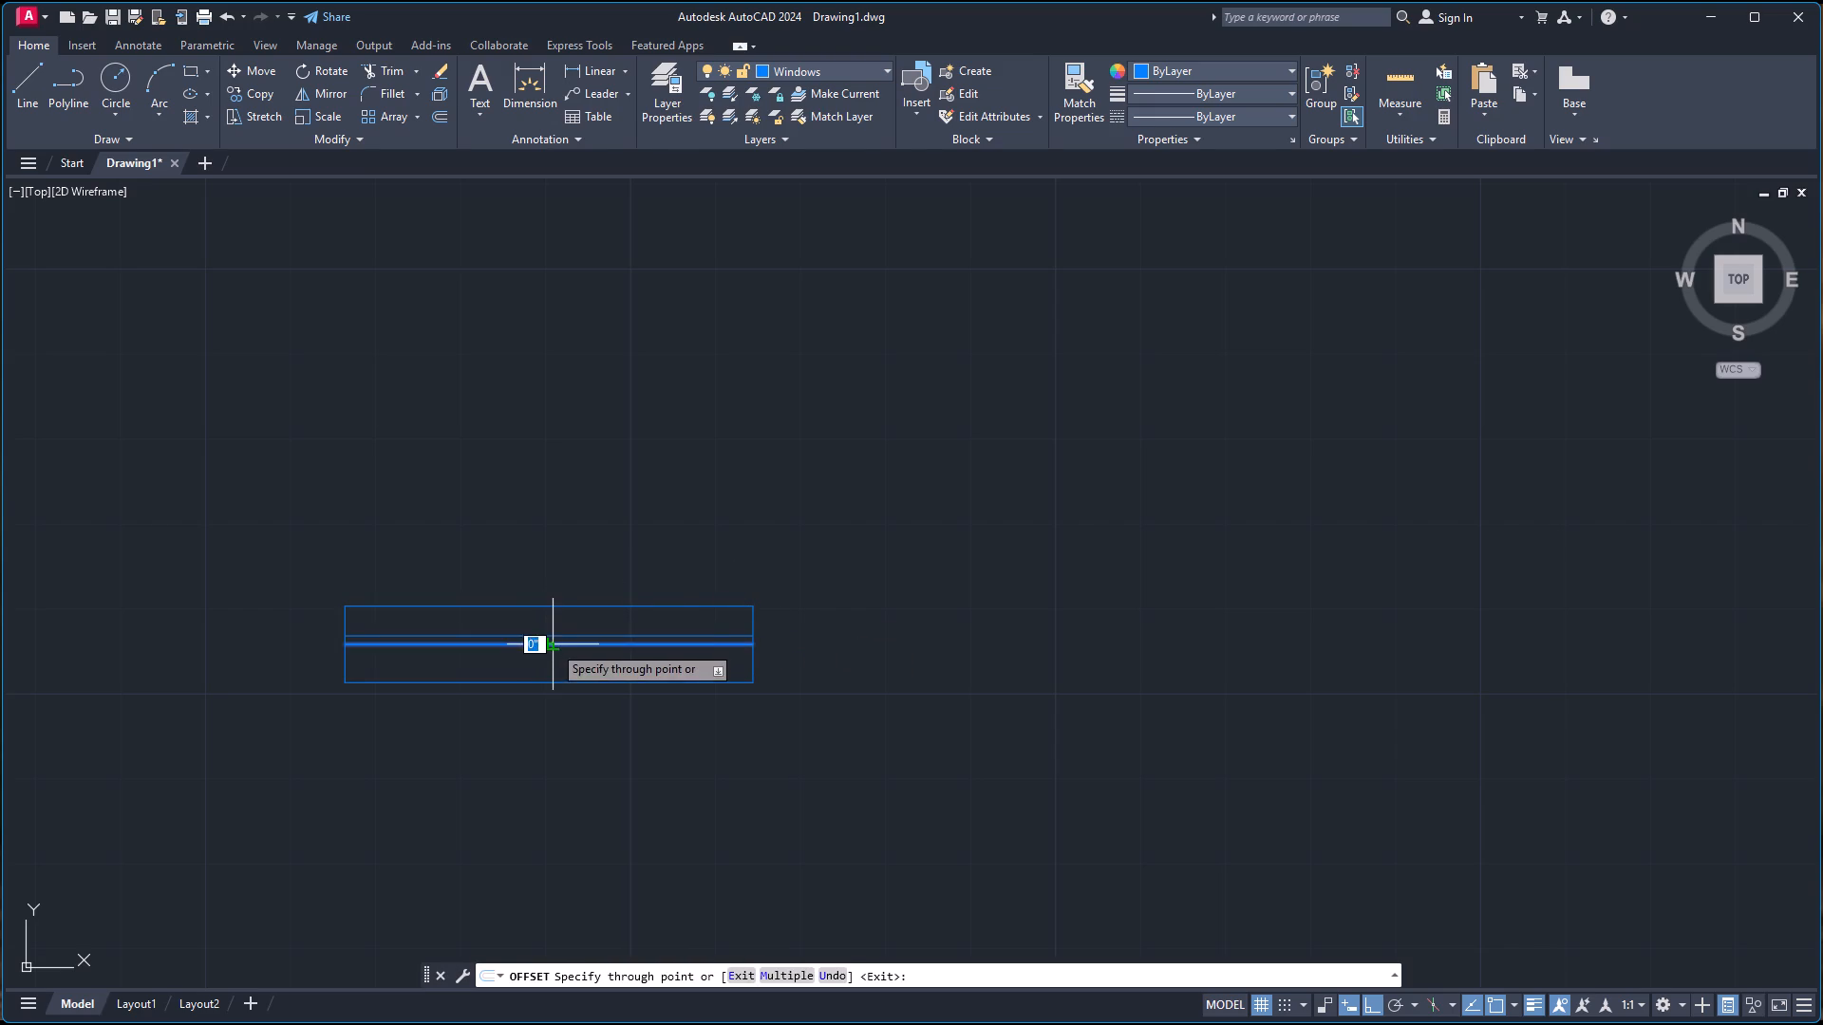
key(1)
key(Return)
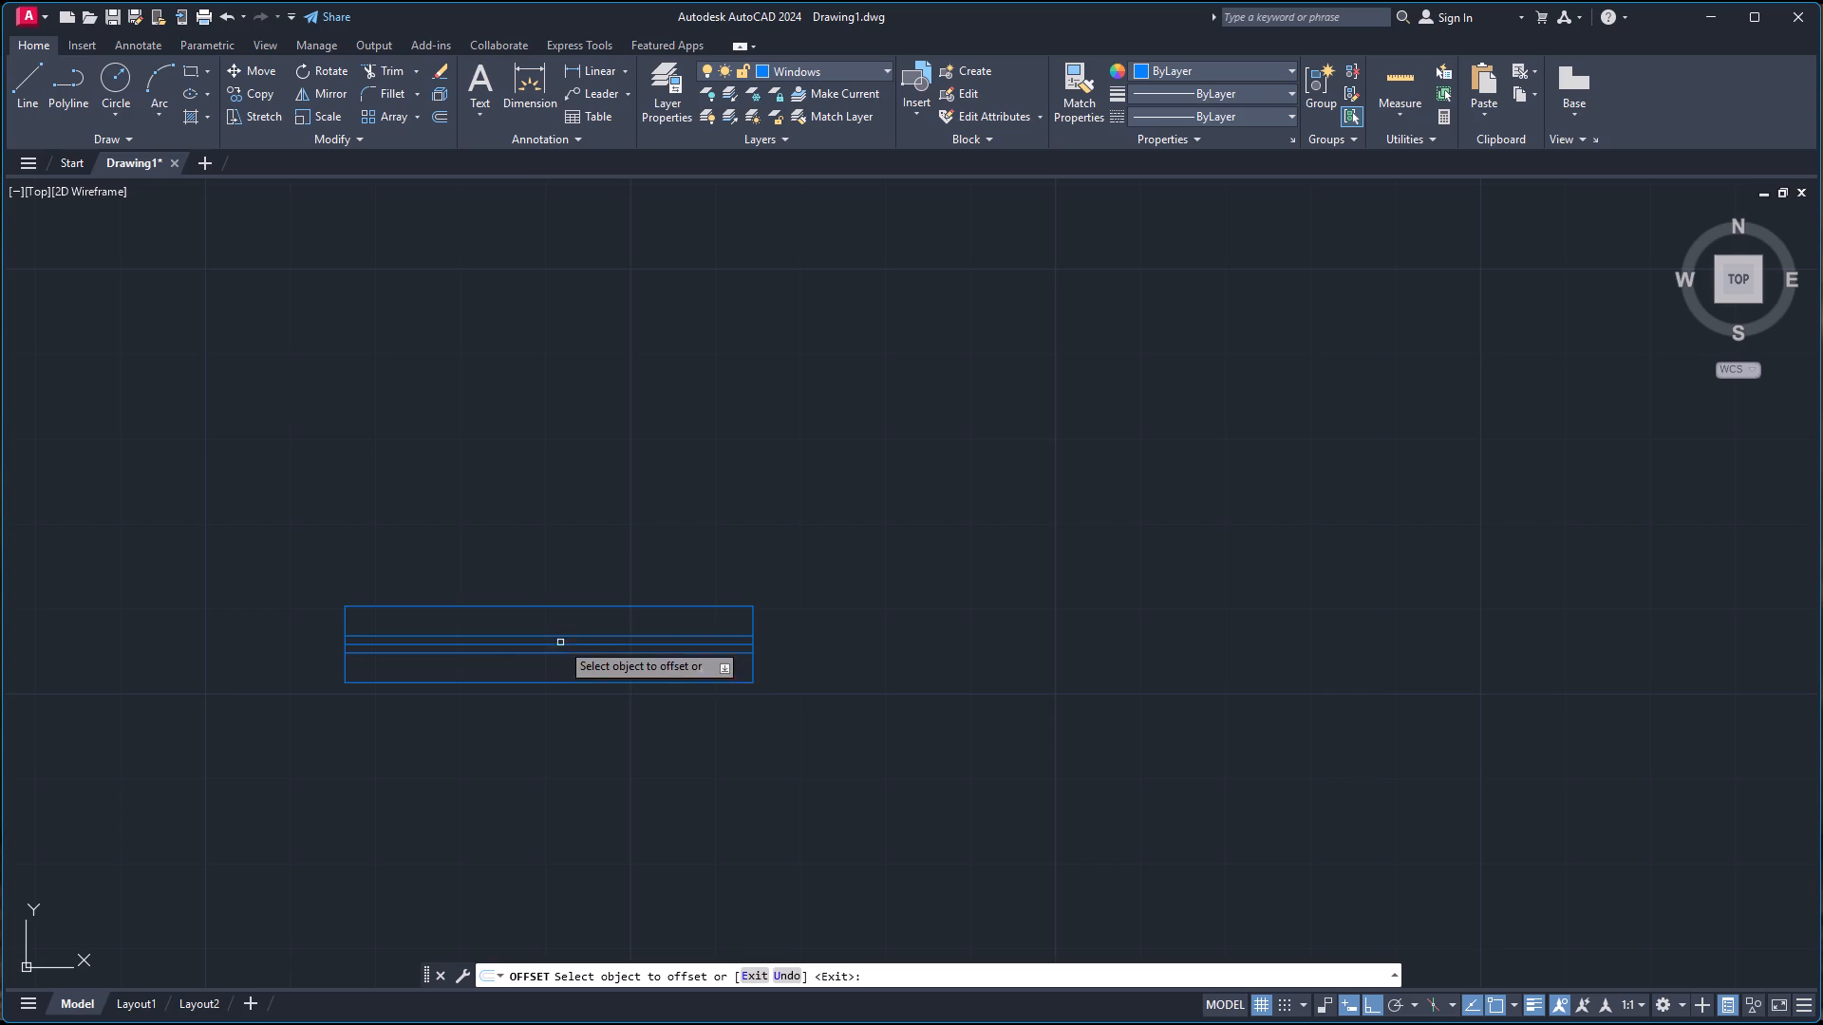
key(Escape)
Group the window rectangle together with its three inner lines.
click(334, 585)
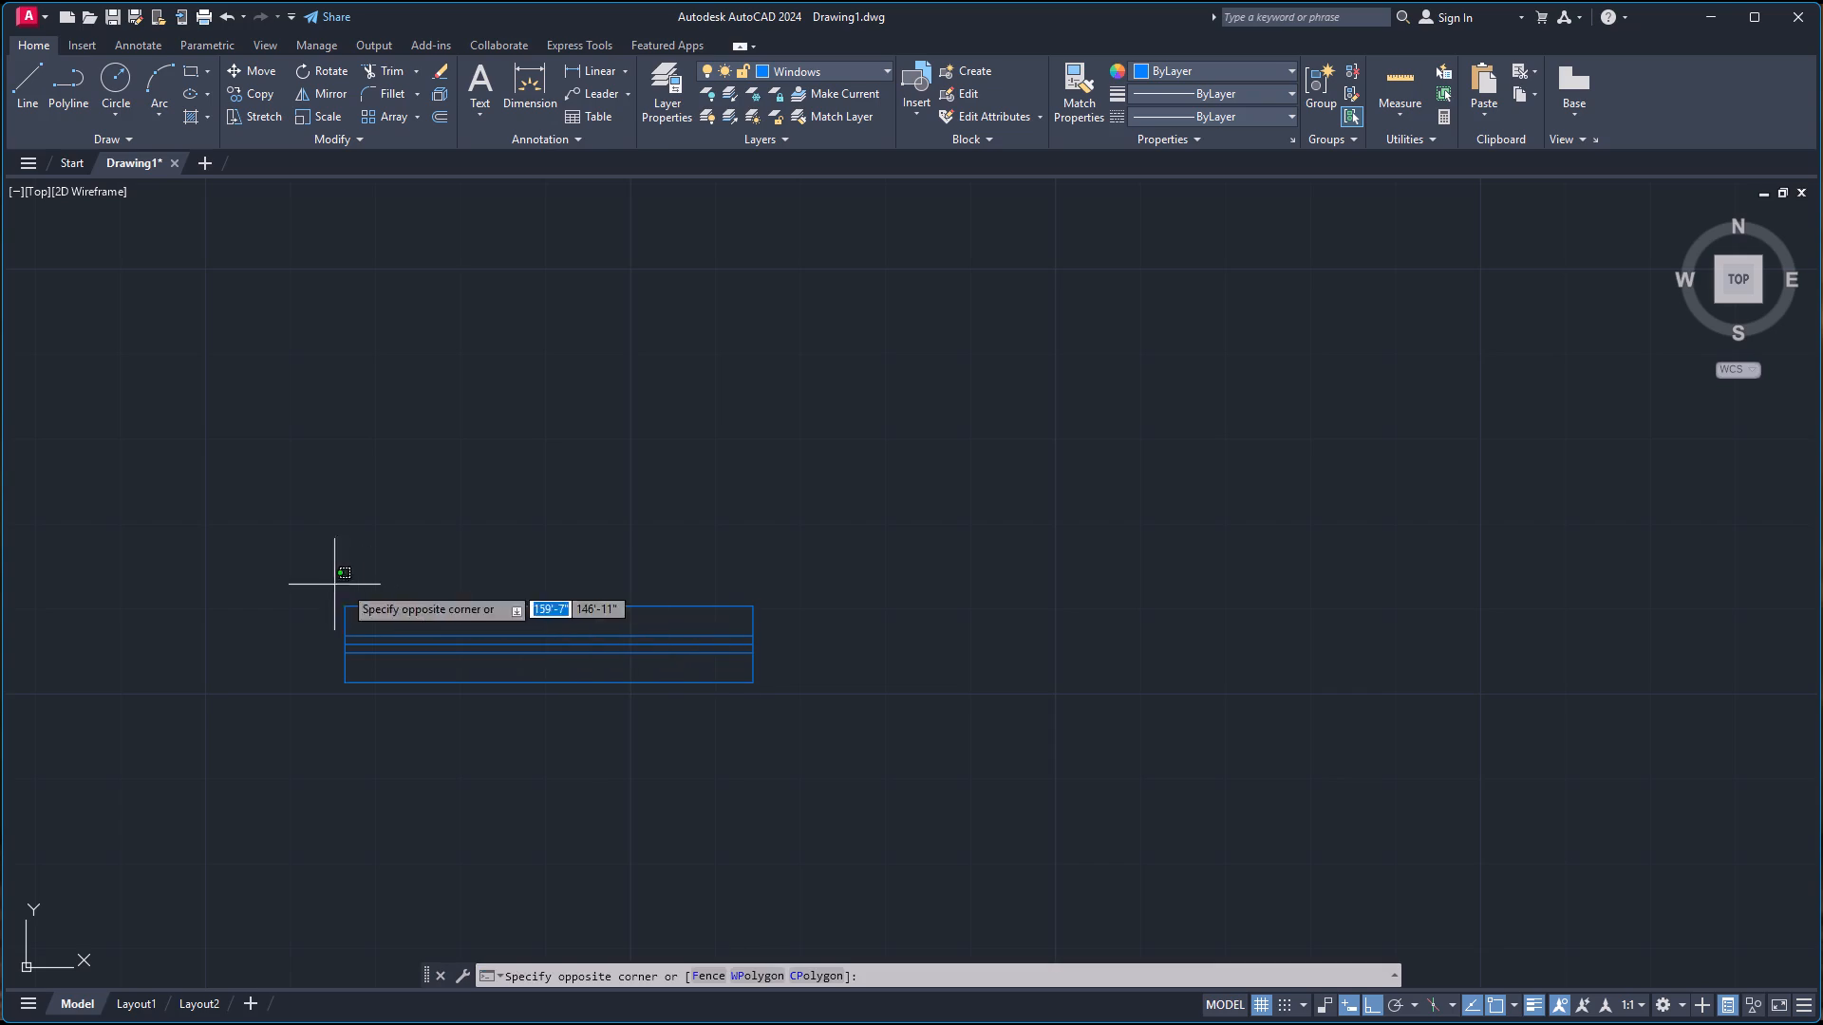
click(773, 712)
key(g)
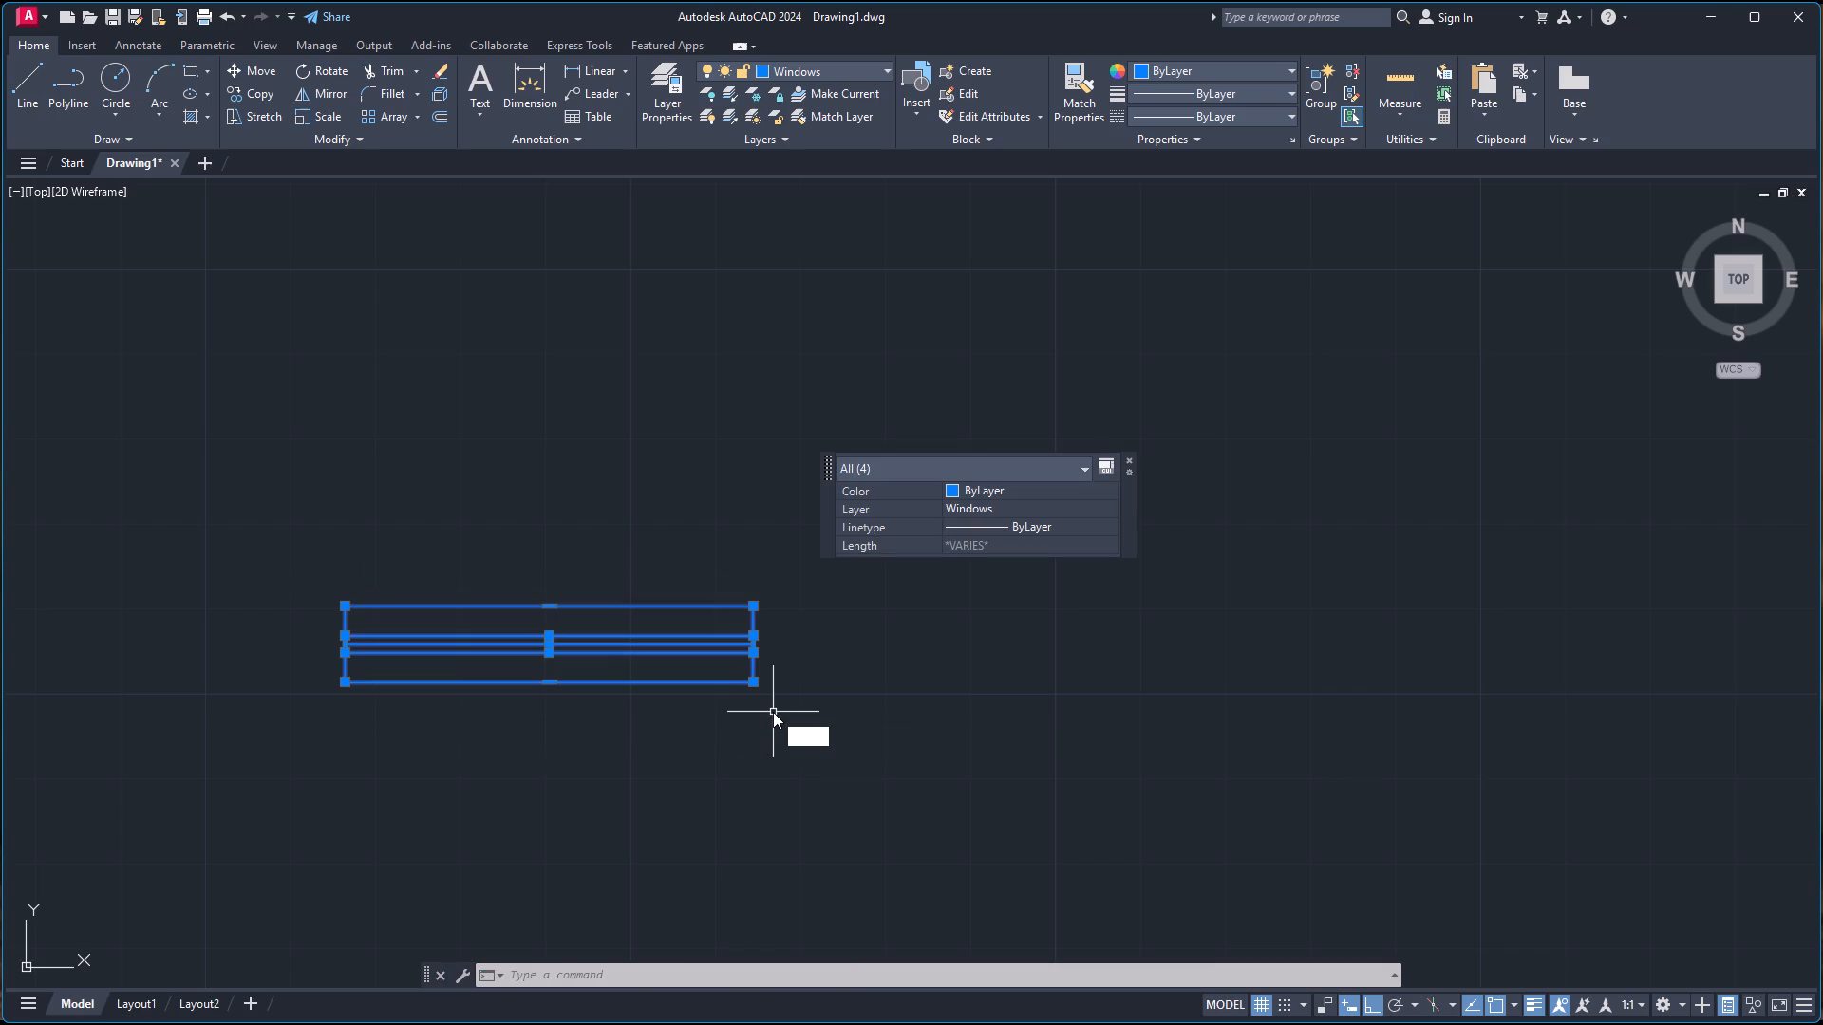
key(Return)
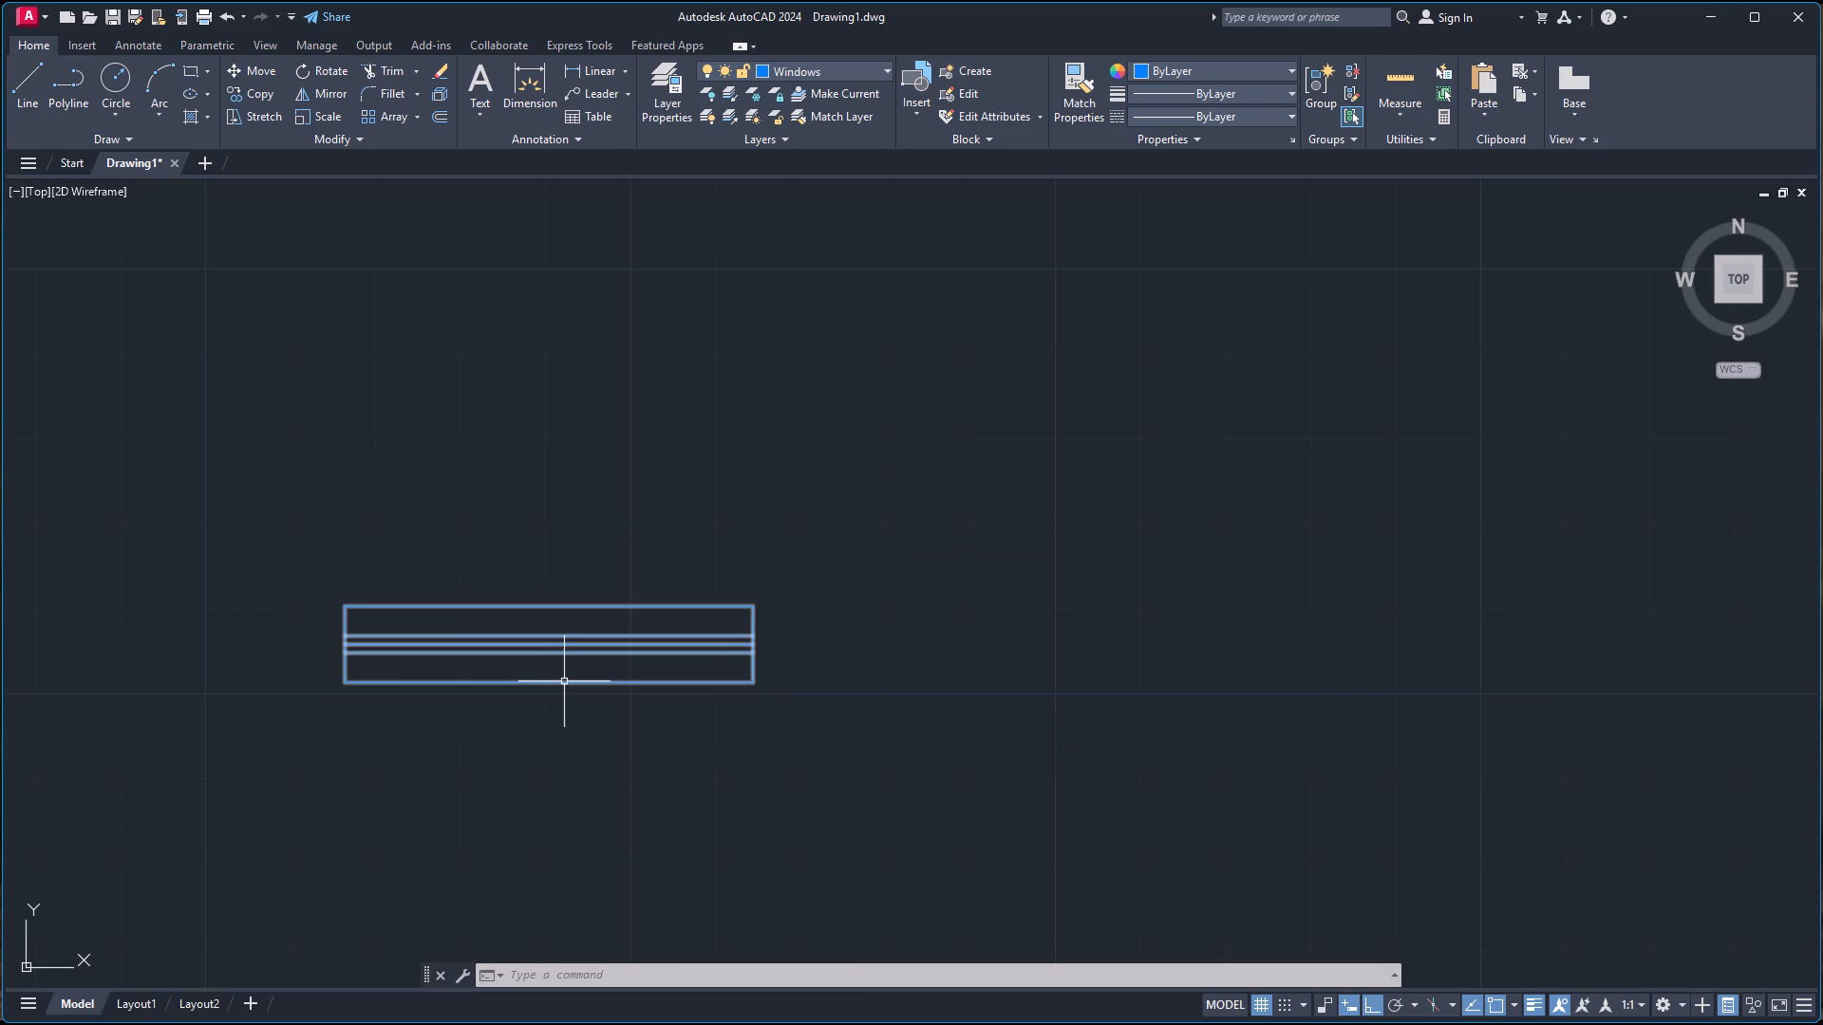
Copy the window group by its lower-edge midpoint into the top outer wall beside the hatched wardrobe of the left bedroom.
click(564, 681)
key(c)
key(o)
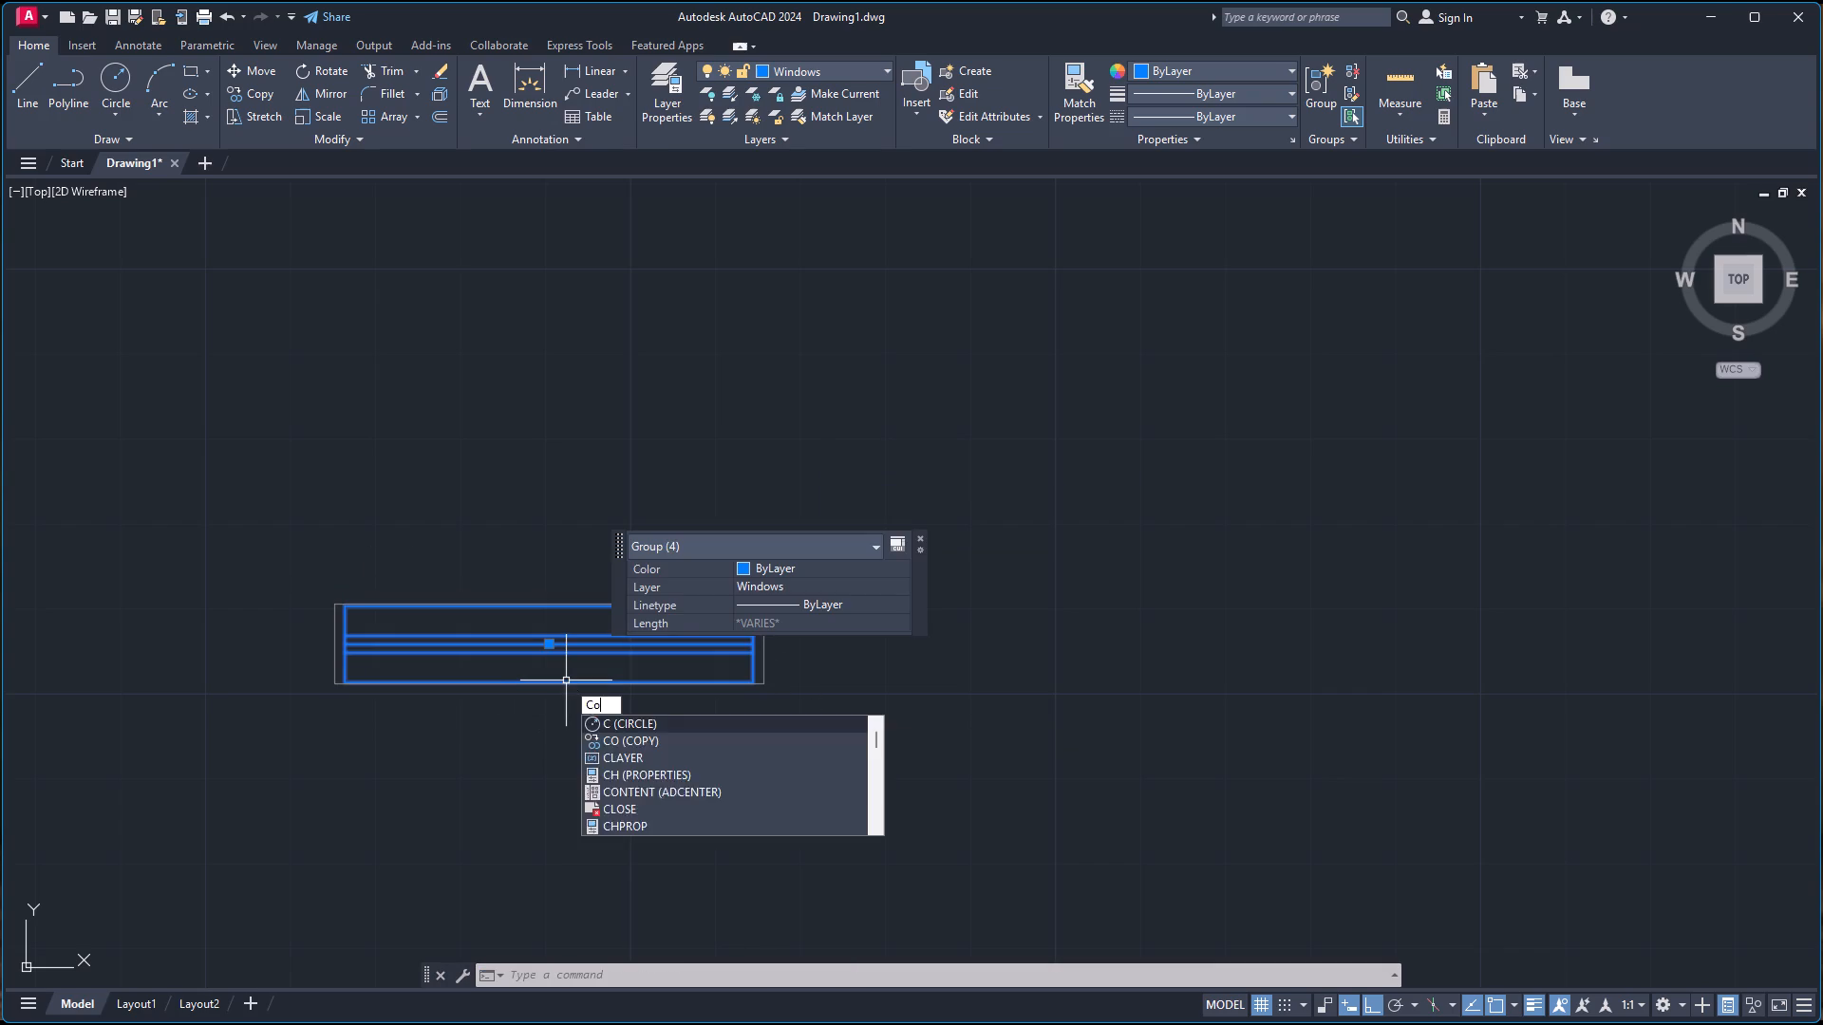
key(Return)
click(551, 682)
scroll(760, 637, down, 3)
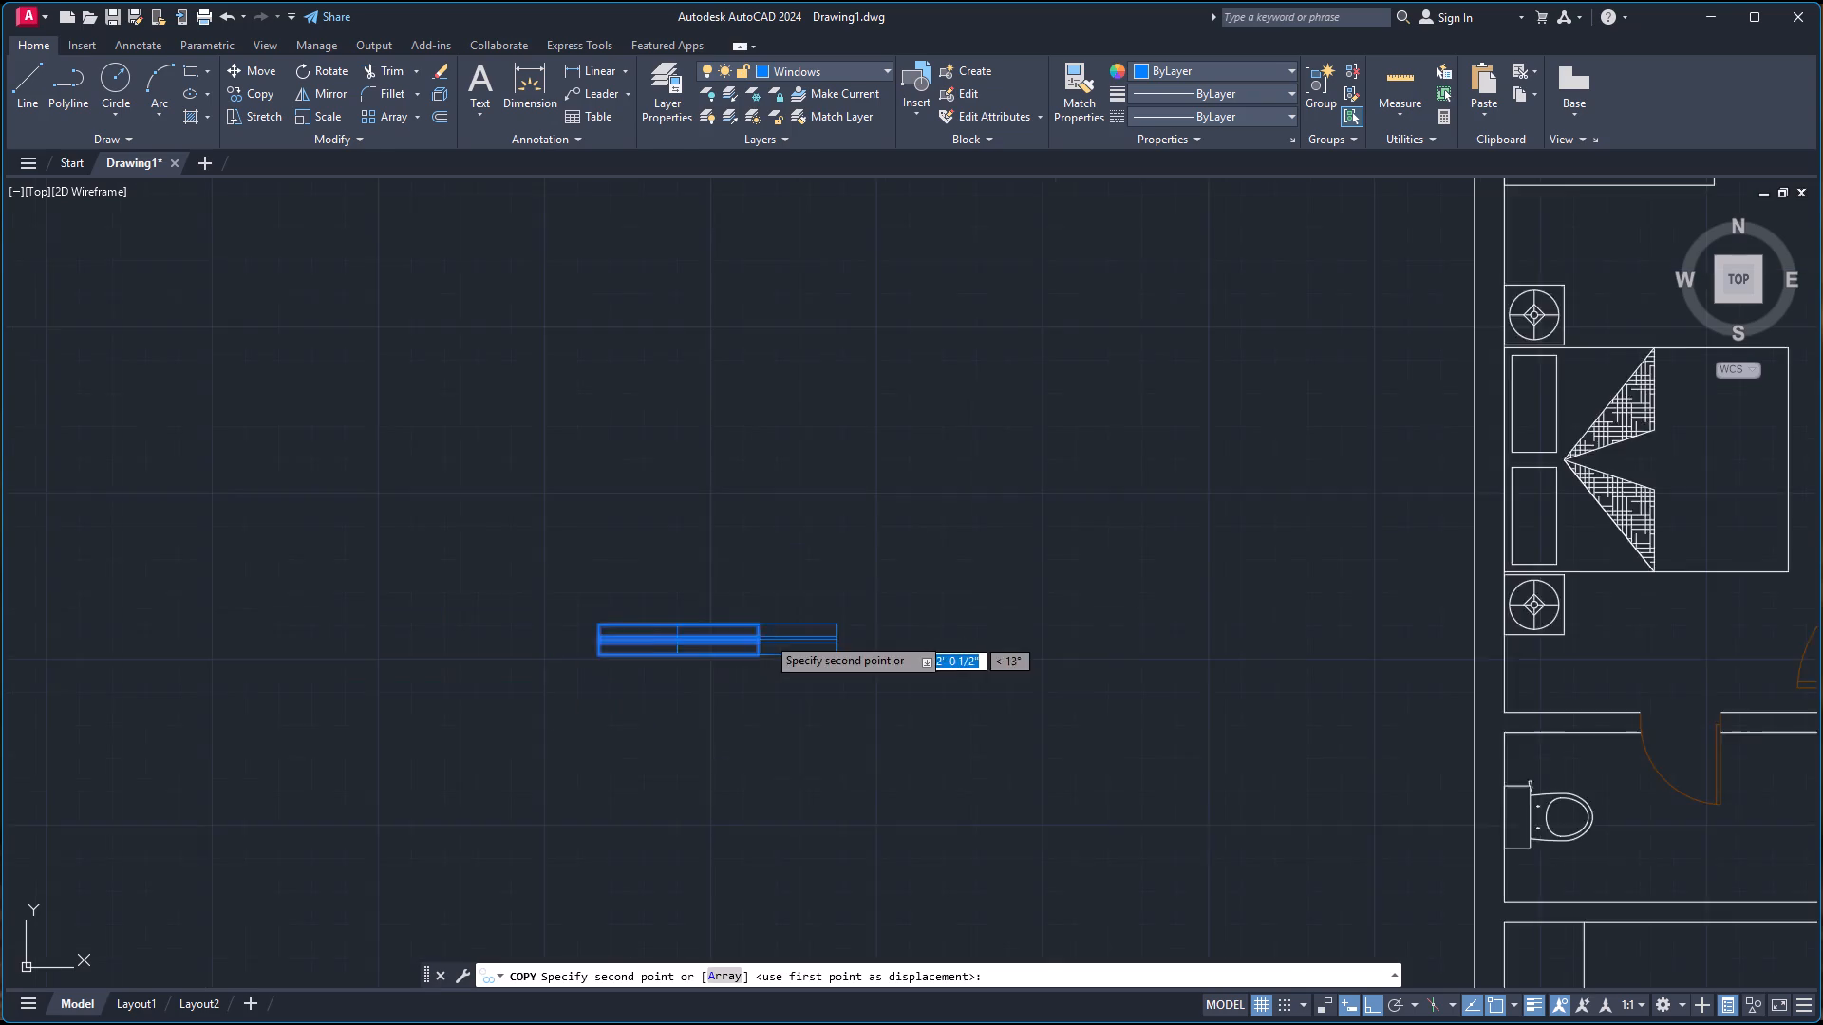
scroll(768, 636, down, 2)
scroll(1056, 519, down, 3)
scroll(1067, 515, up, 3)
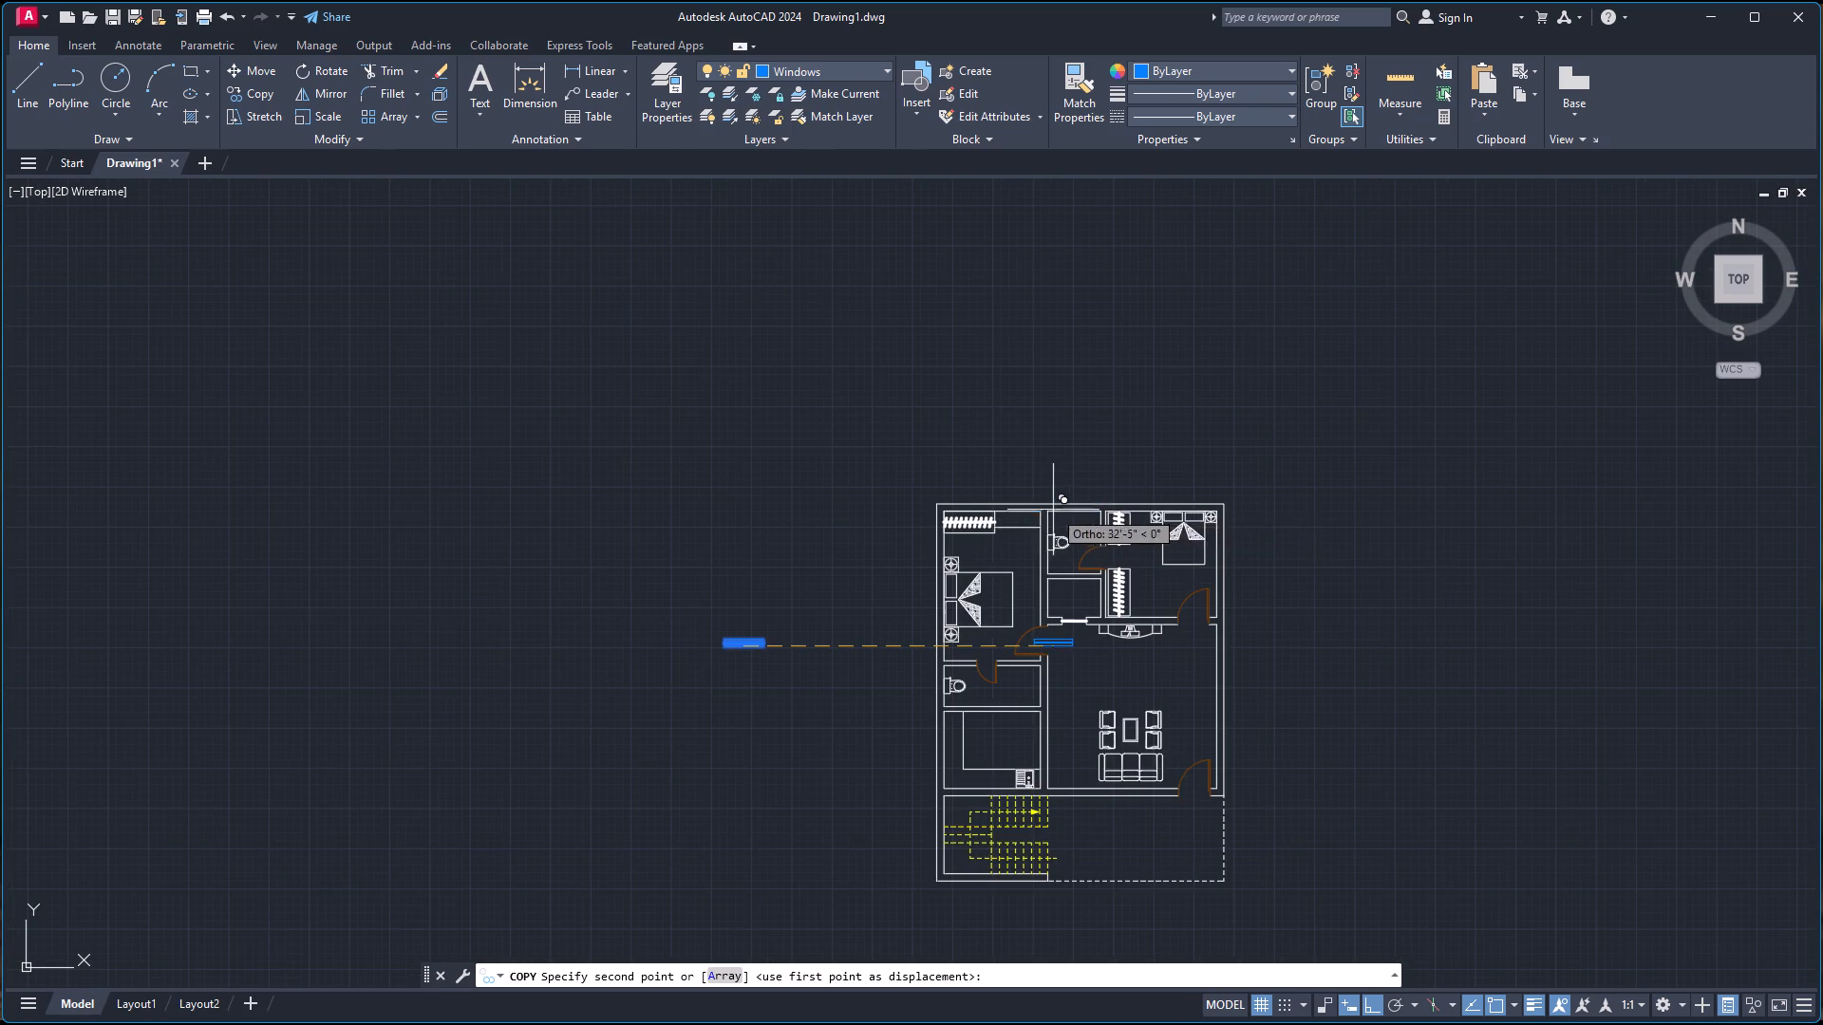
scroll(1031, 509, up, 2)
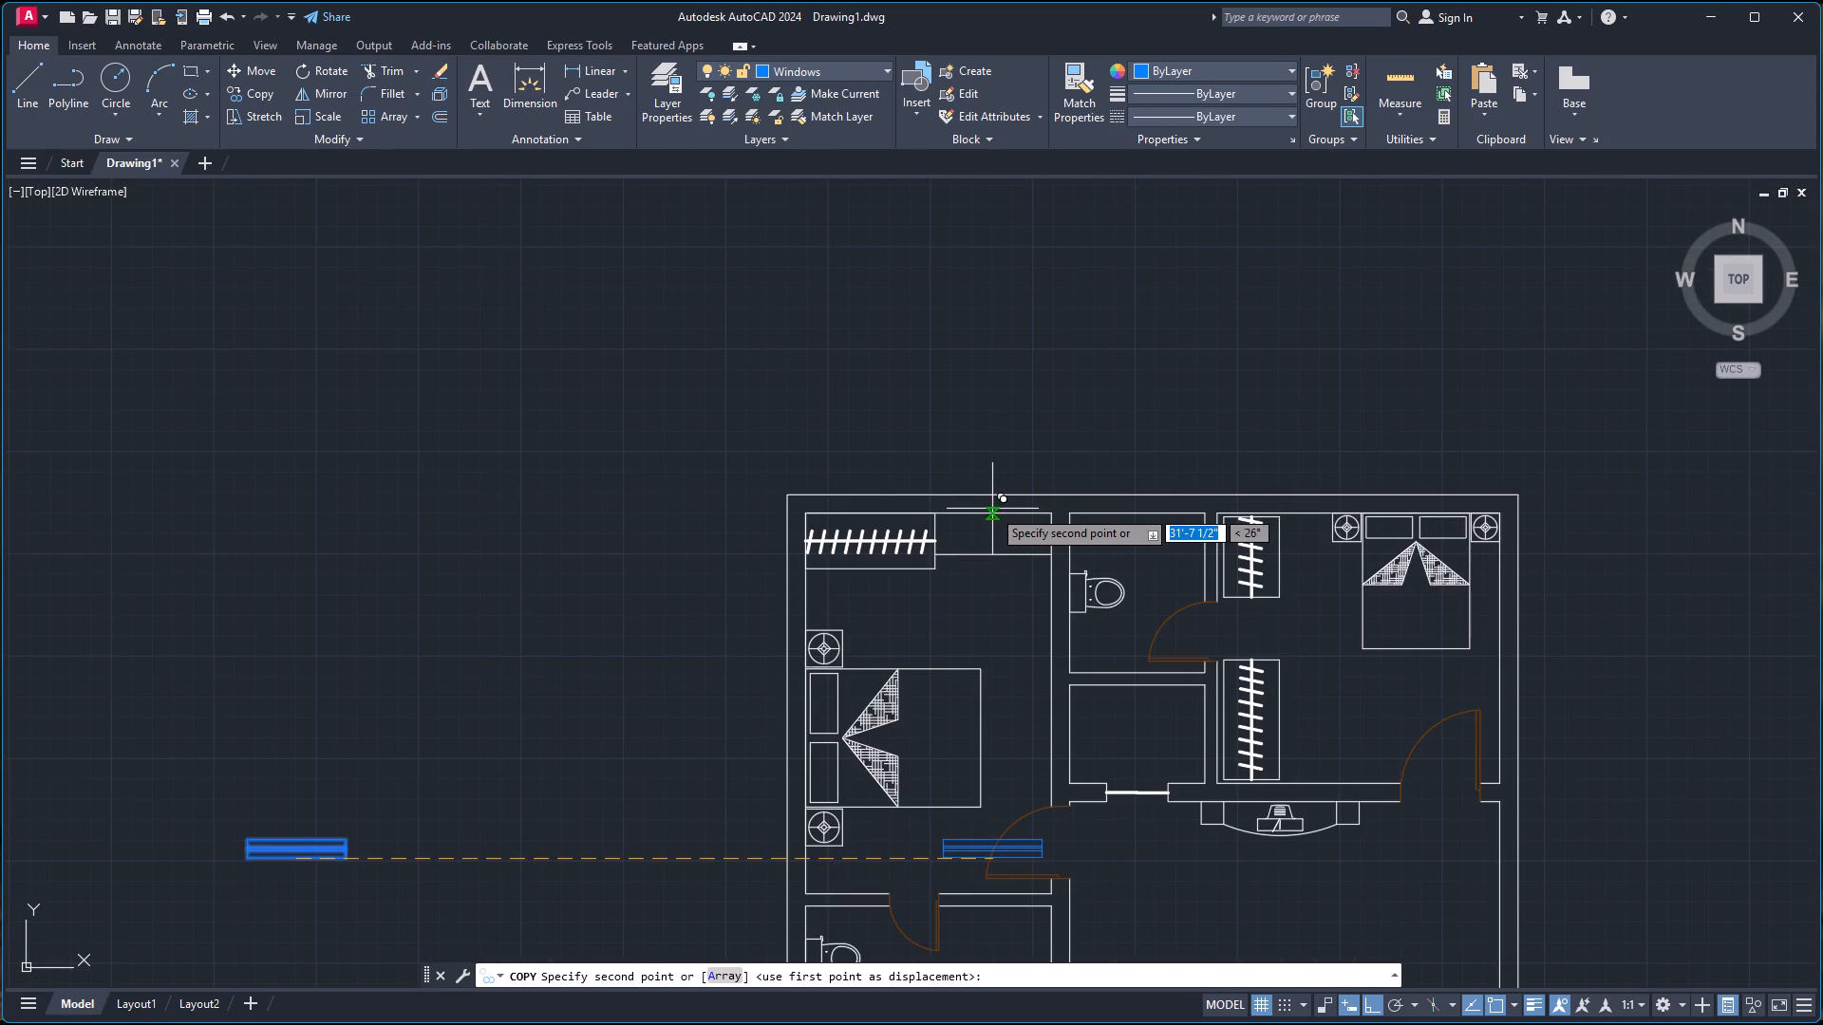
click(986, 509)
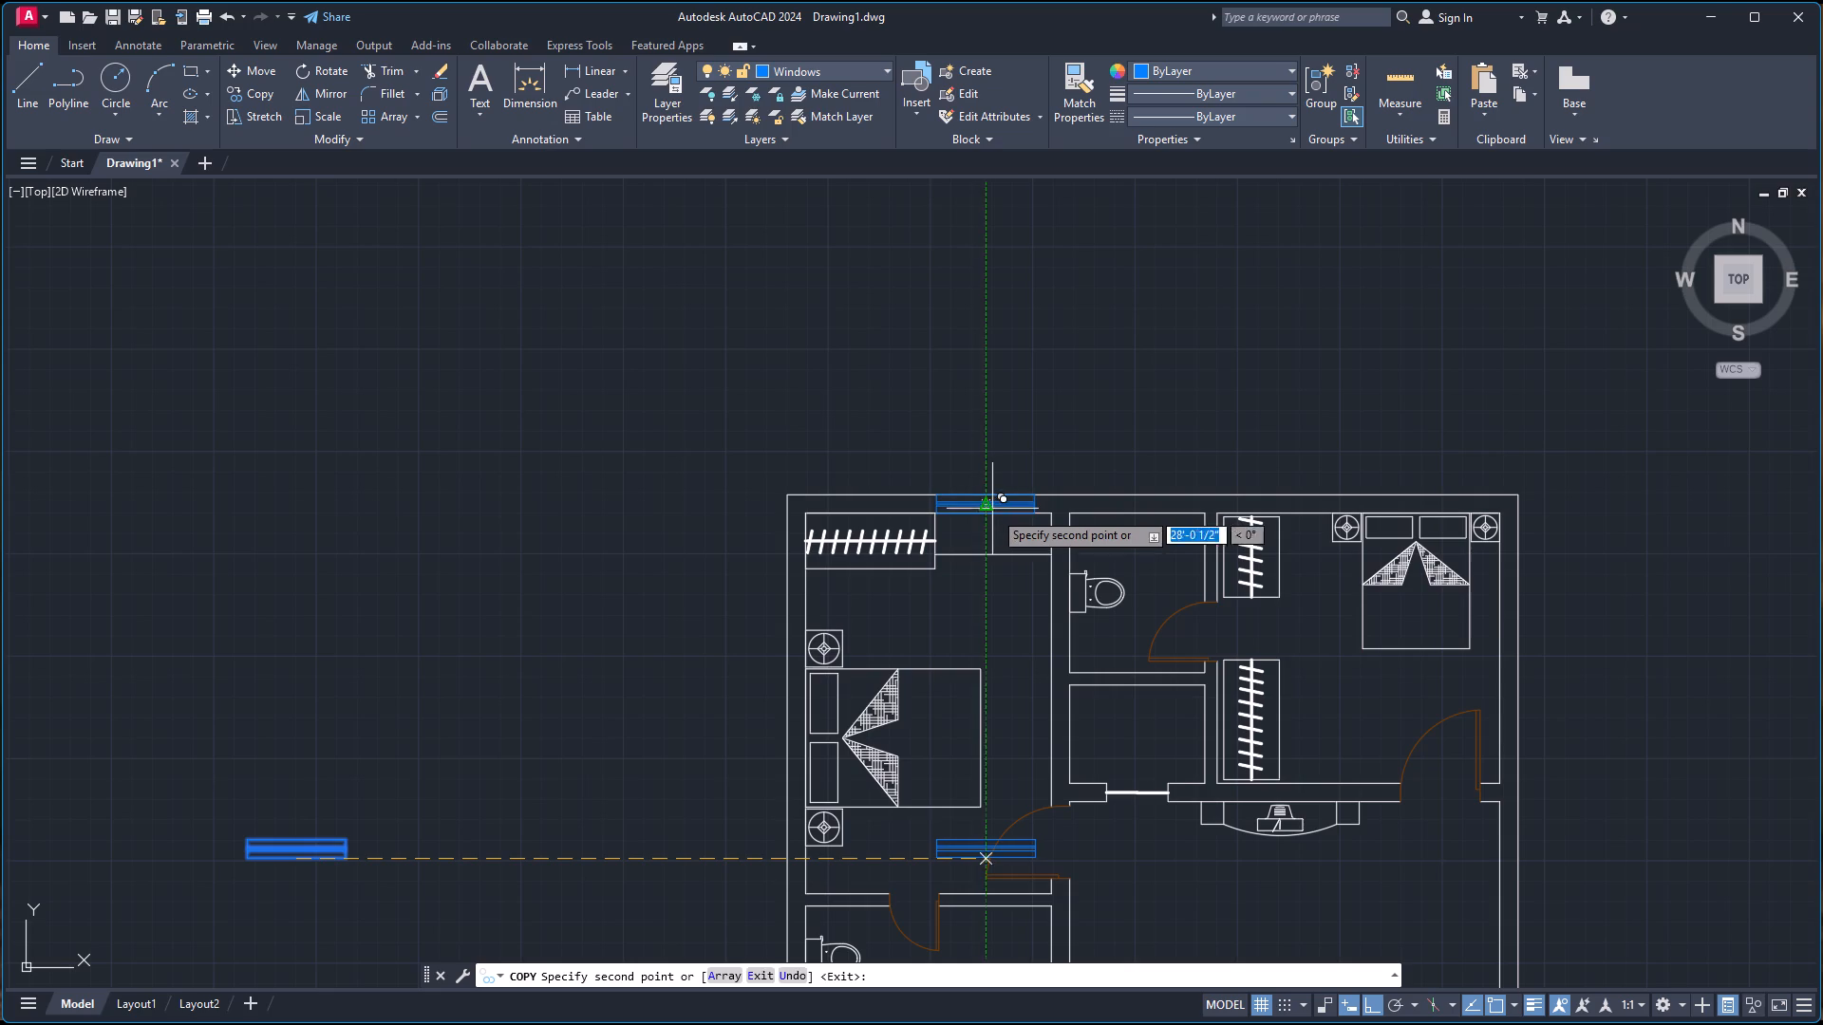
Place another window copy in the top outer wall behind the bed of the right bedroom and end the copying.
scroll(1180, 651, up, 2)
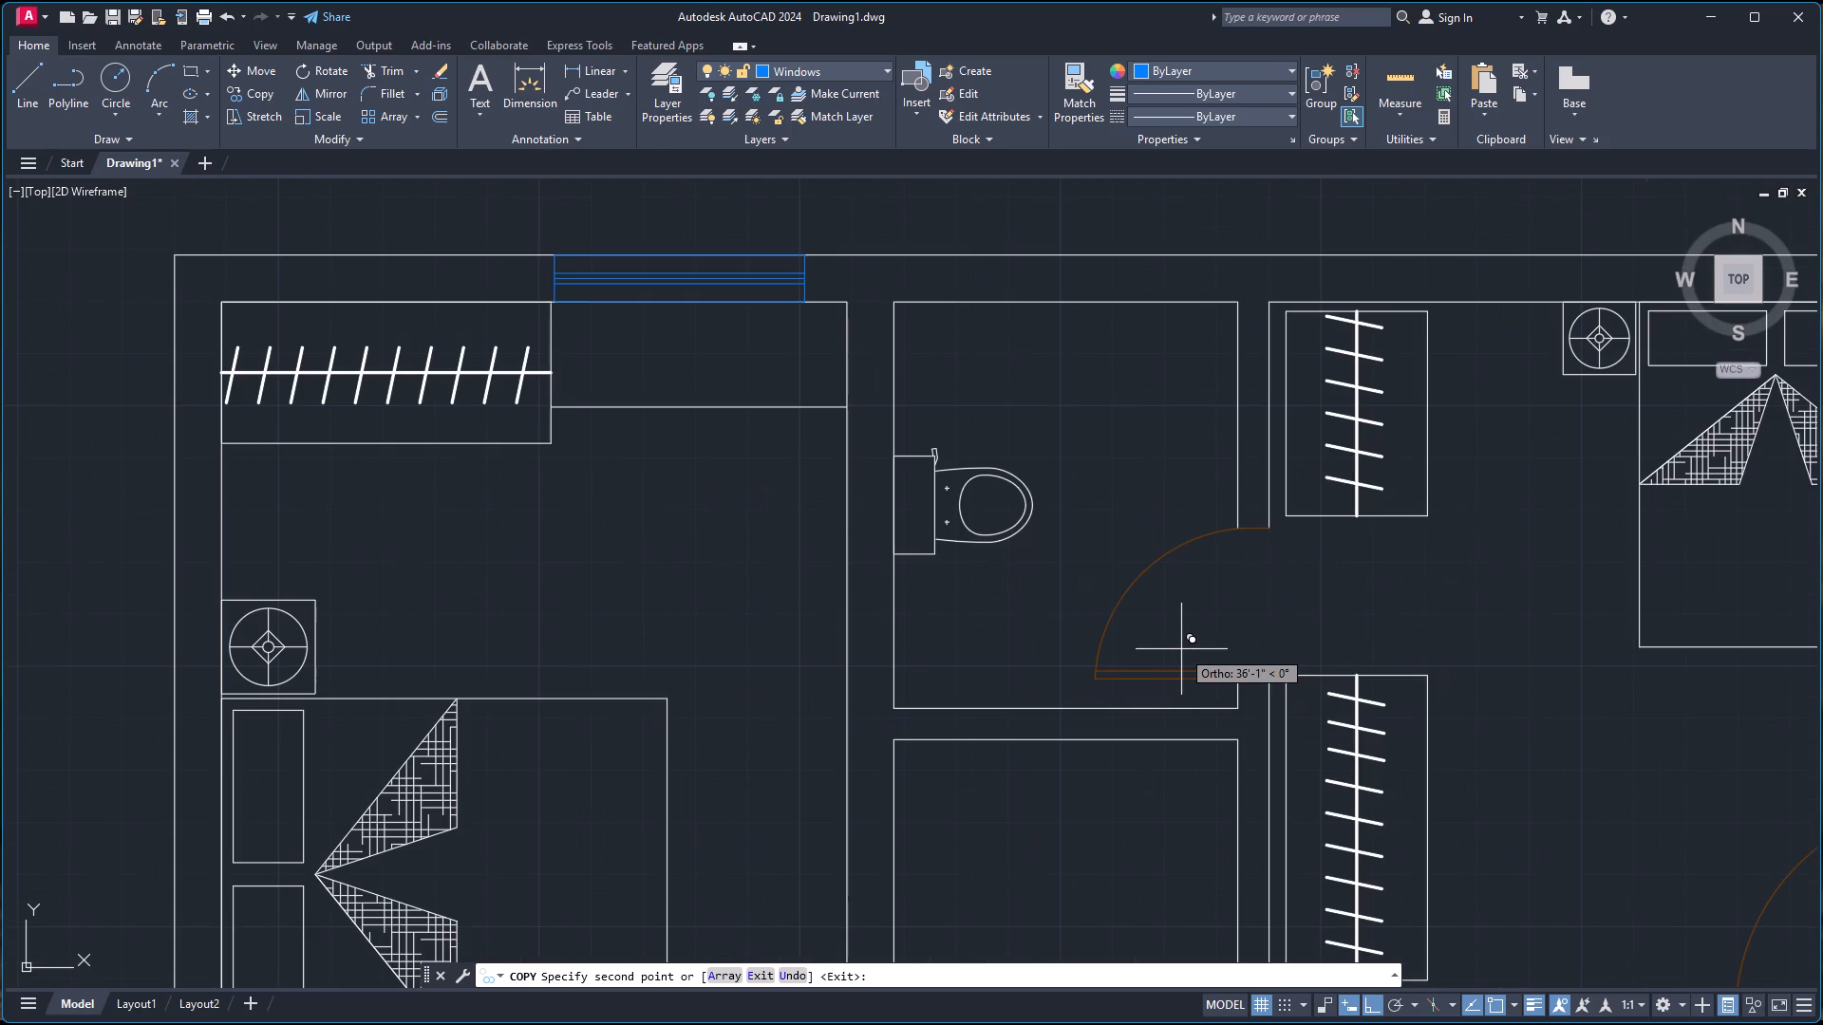
scroll(1405, 530, down, 4)
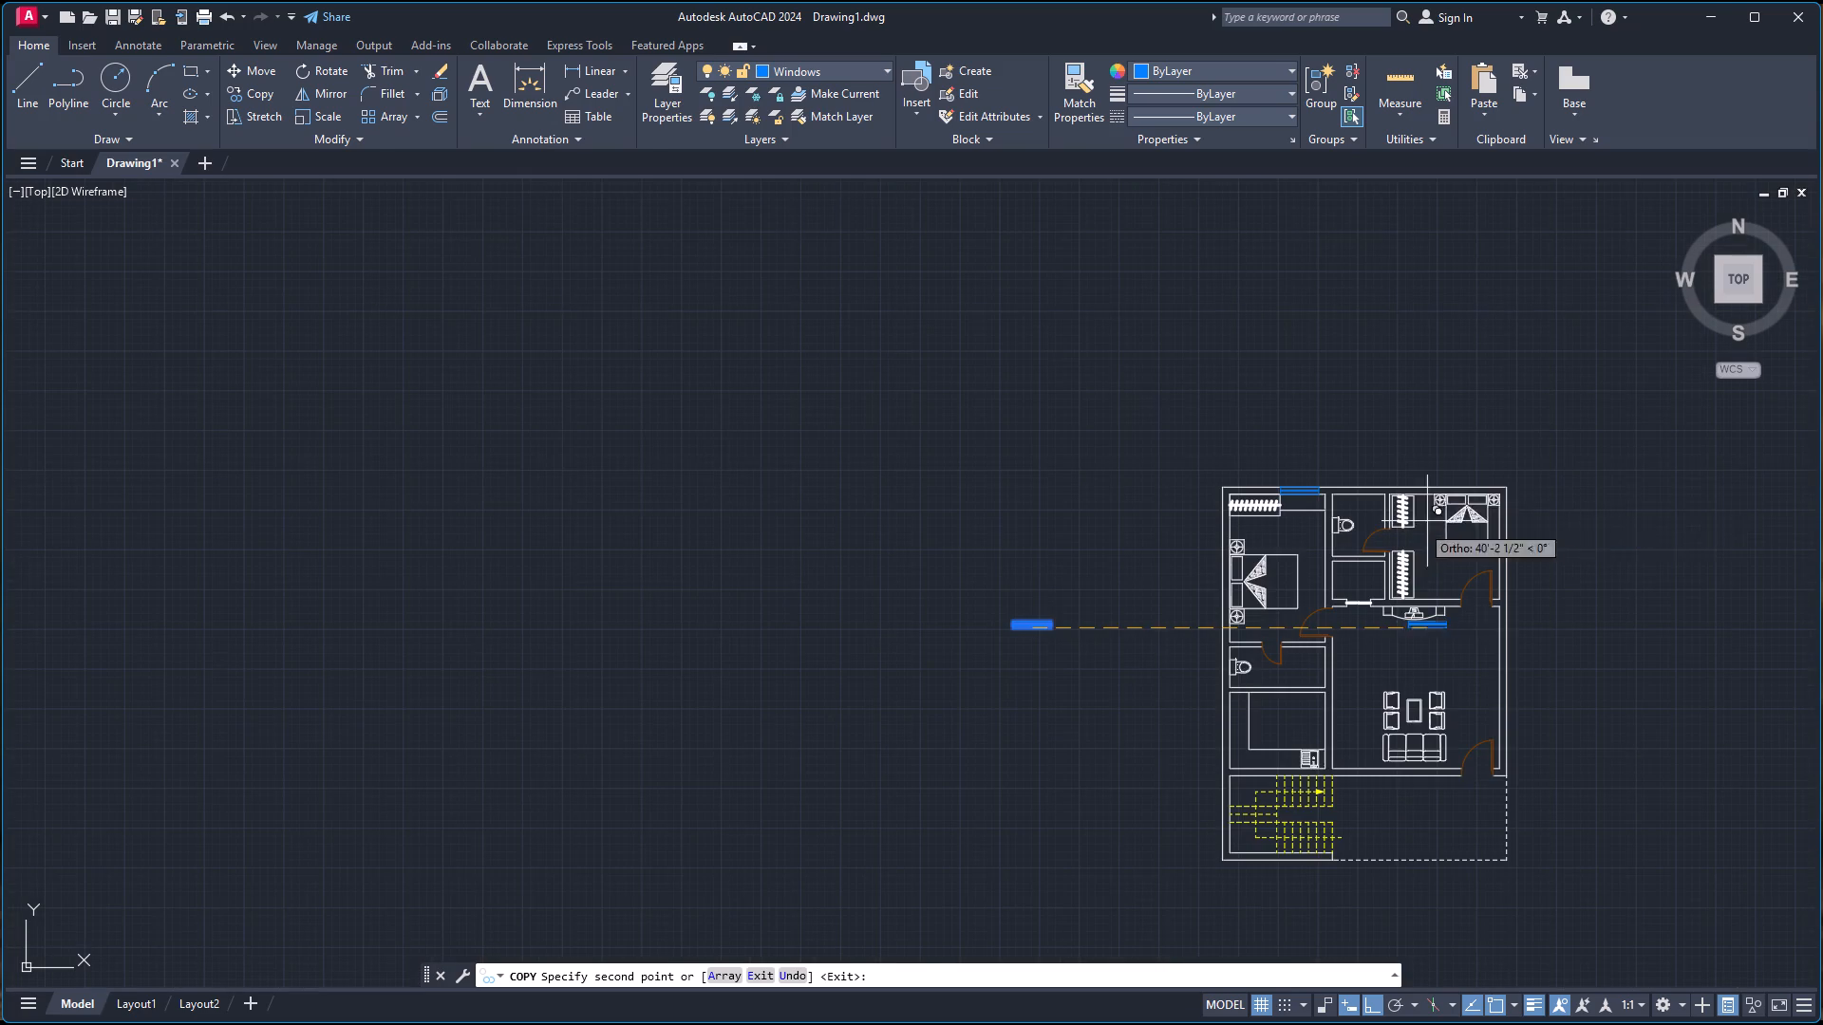
scroll(1487, 483, up, 4)
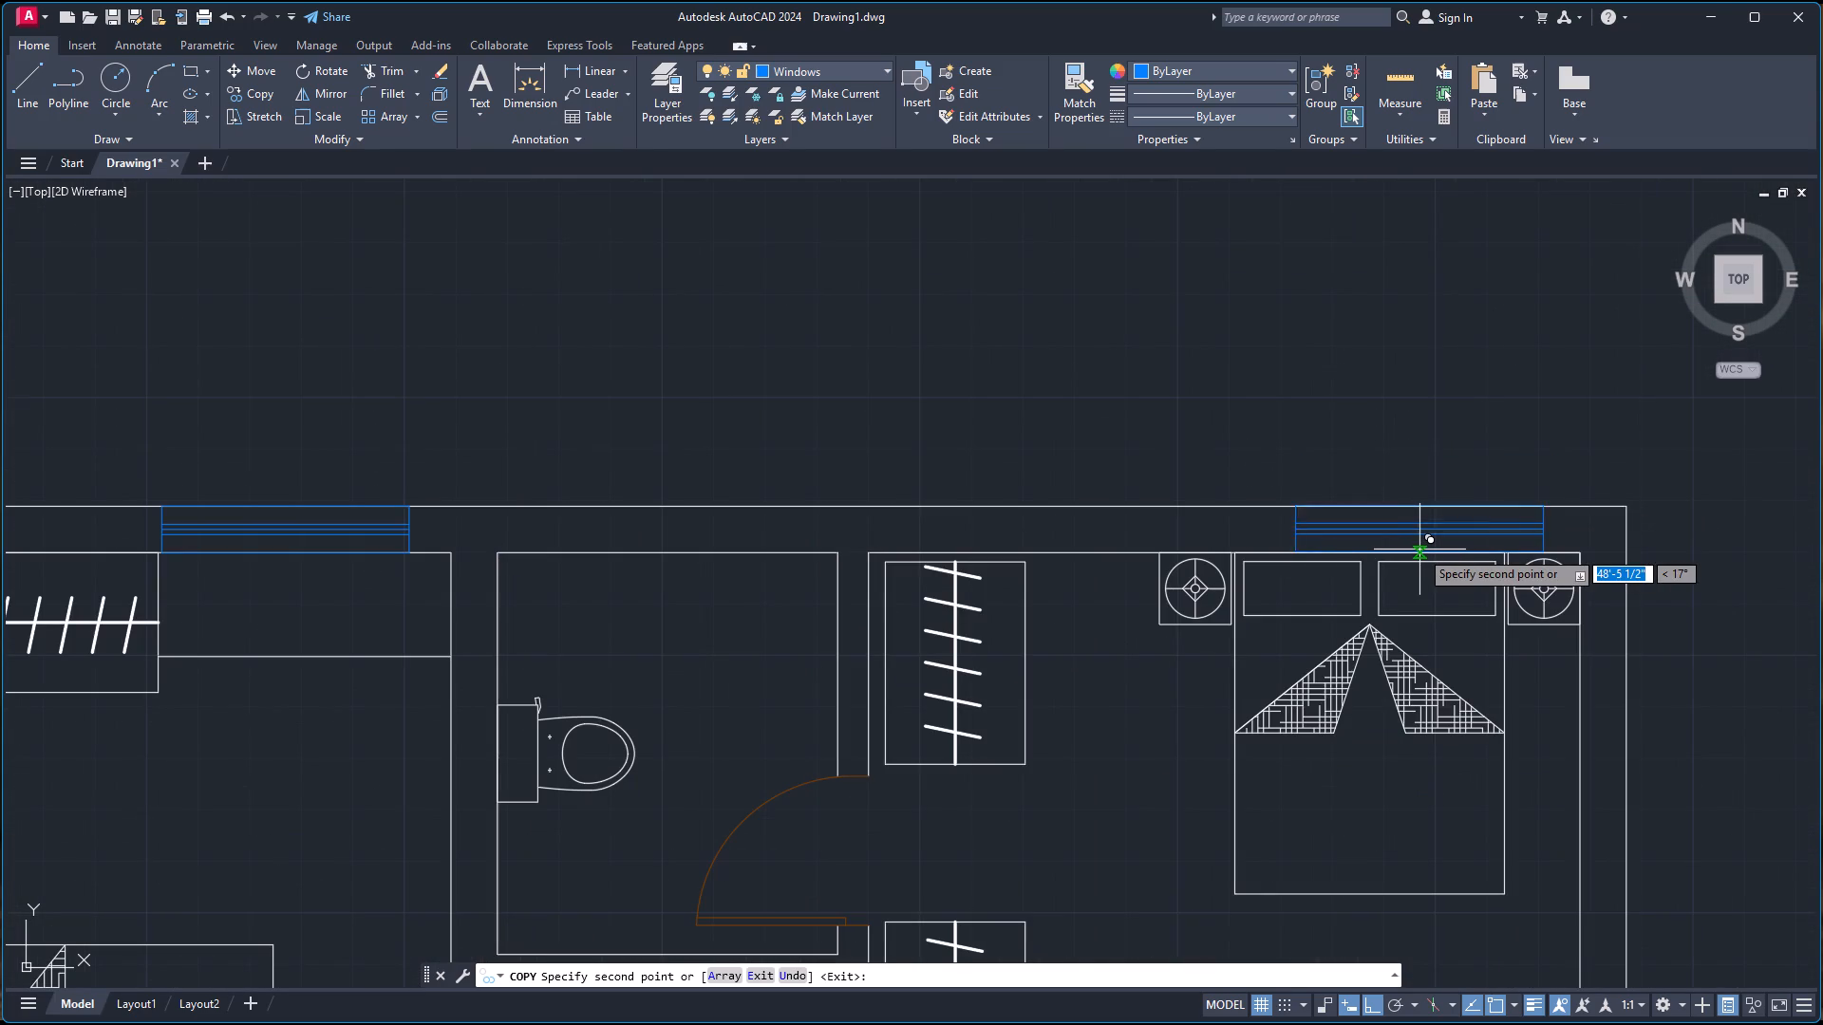
click(1417, 550)
scroll(1430, 556, down, 4)
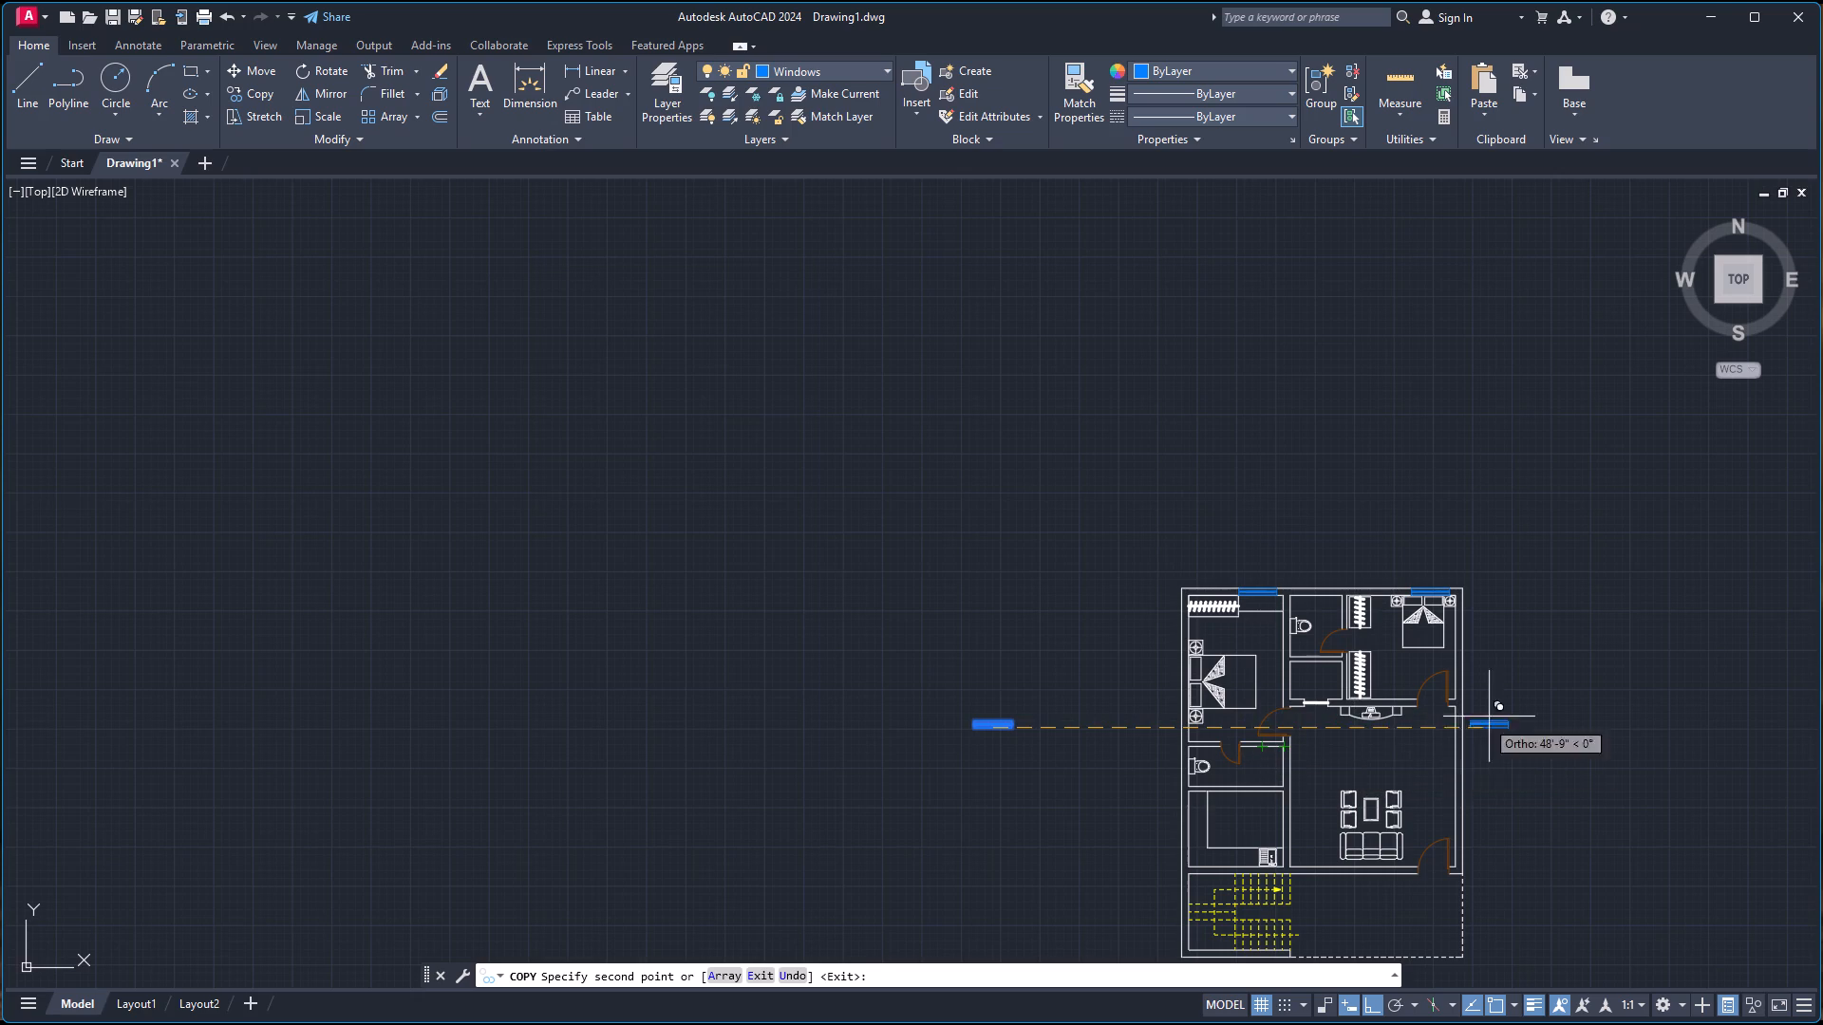
key(Escape)
Rotate the original window group about its lower-edge midpoint so it stands vertically.
click(958, 682)
click(1048, 826)
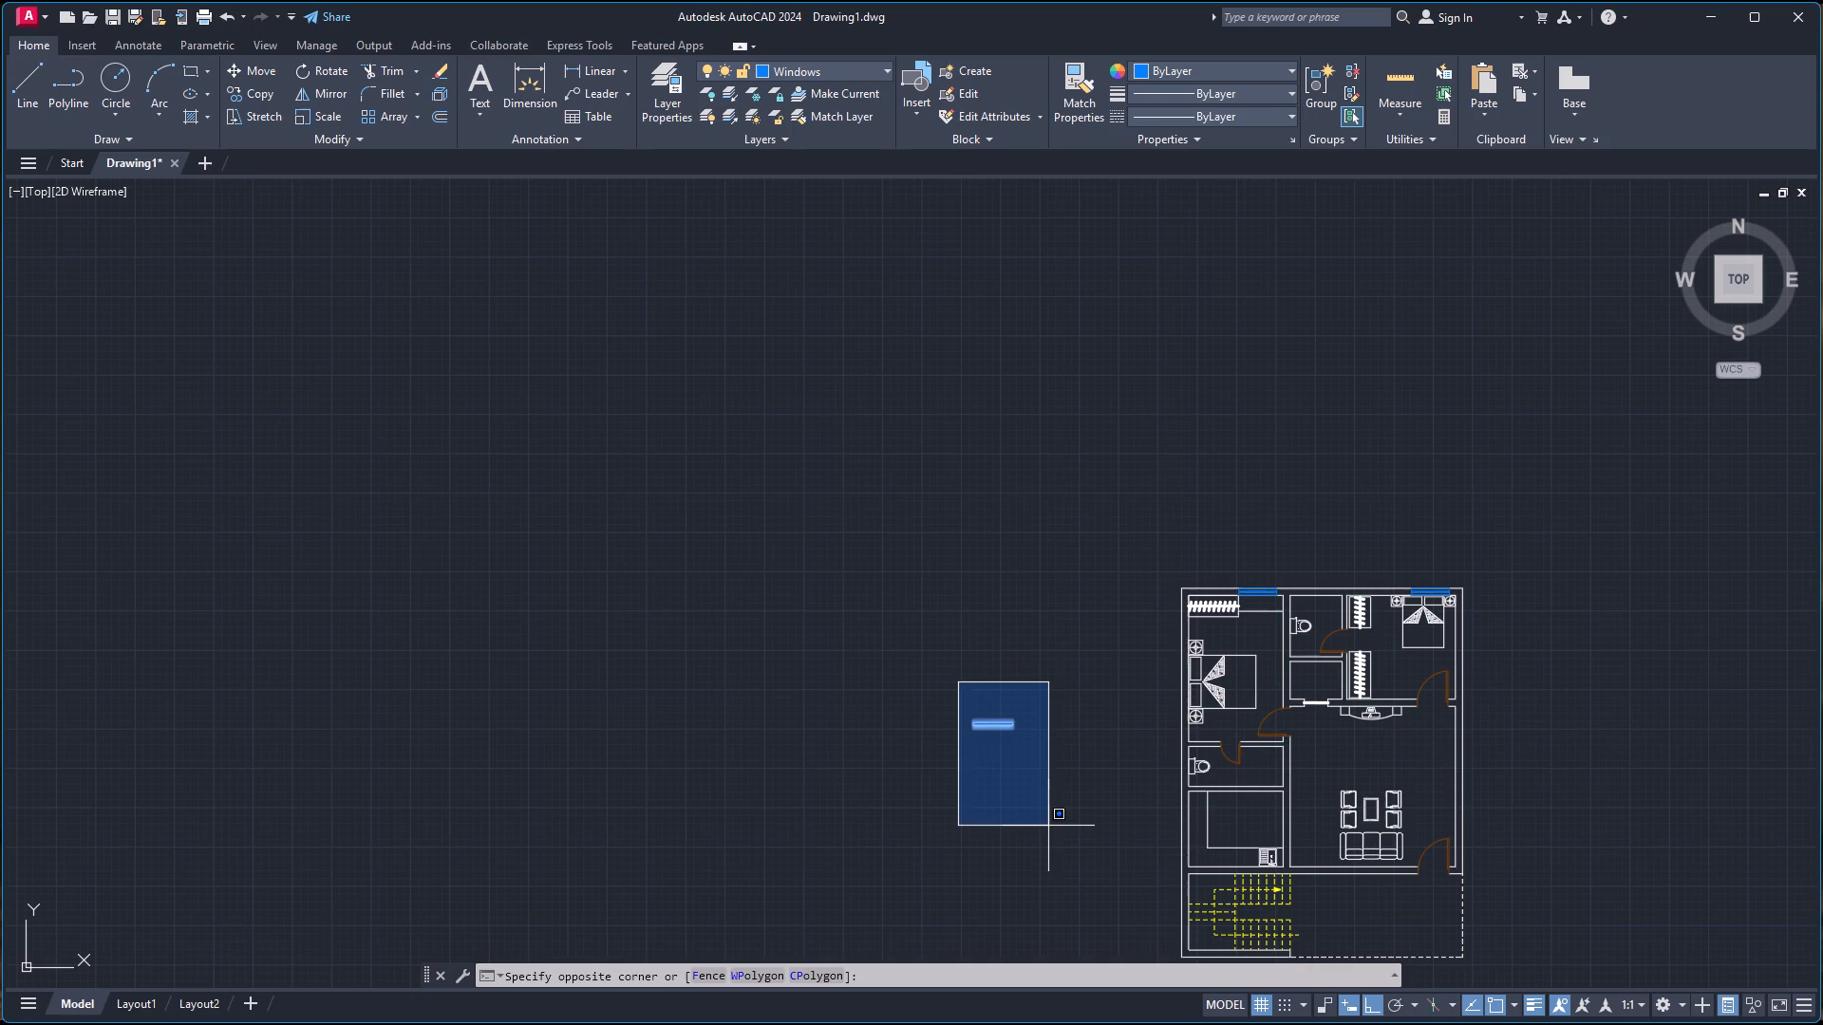
key(r)
key(o)
key(Return)
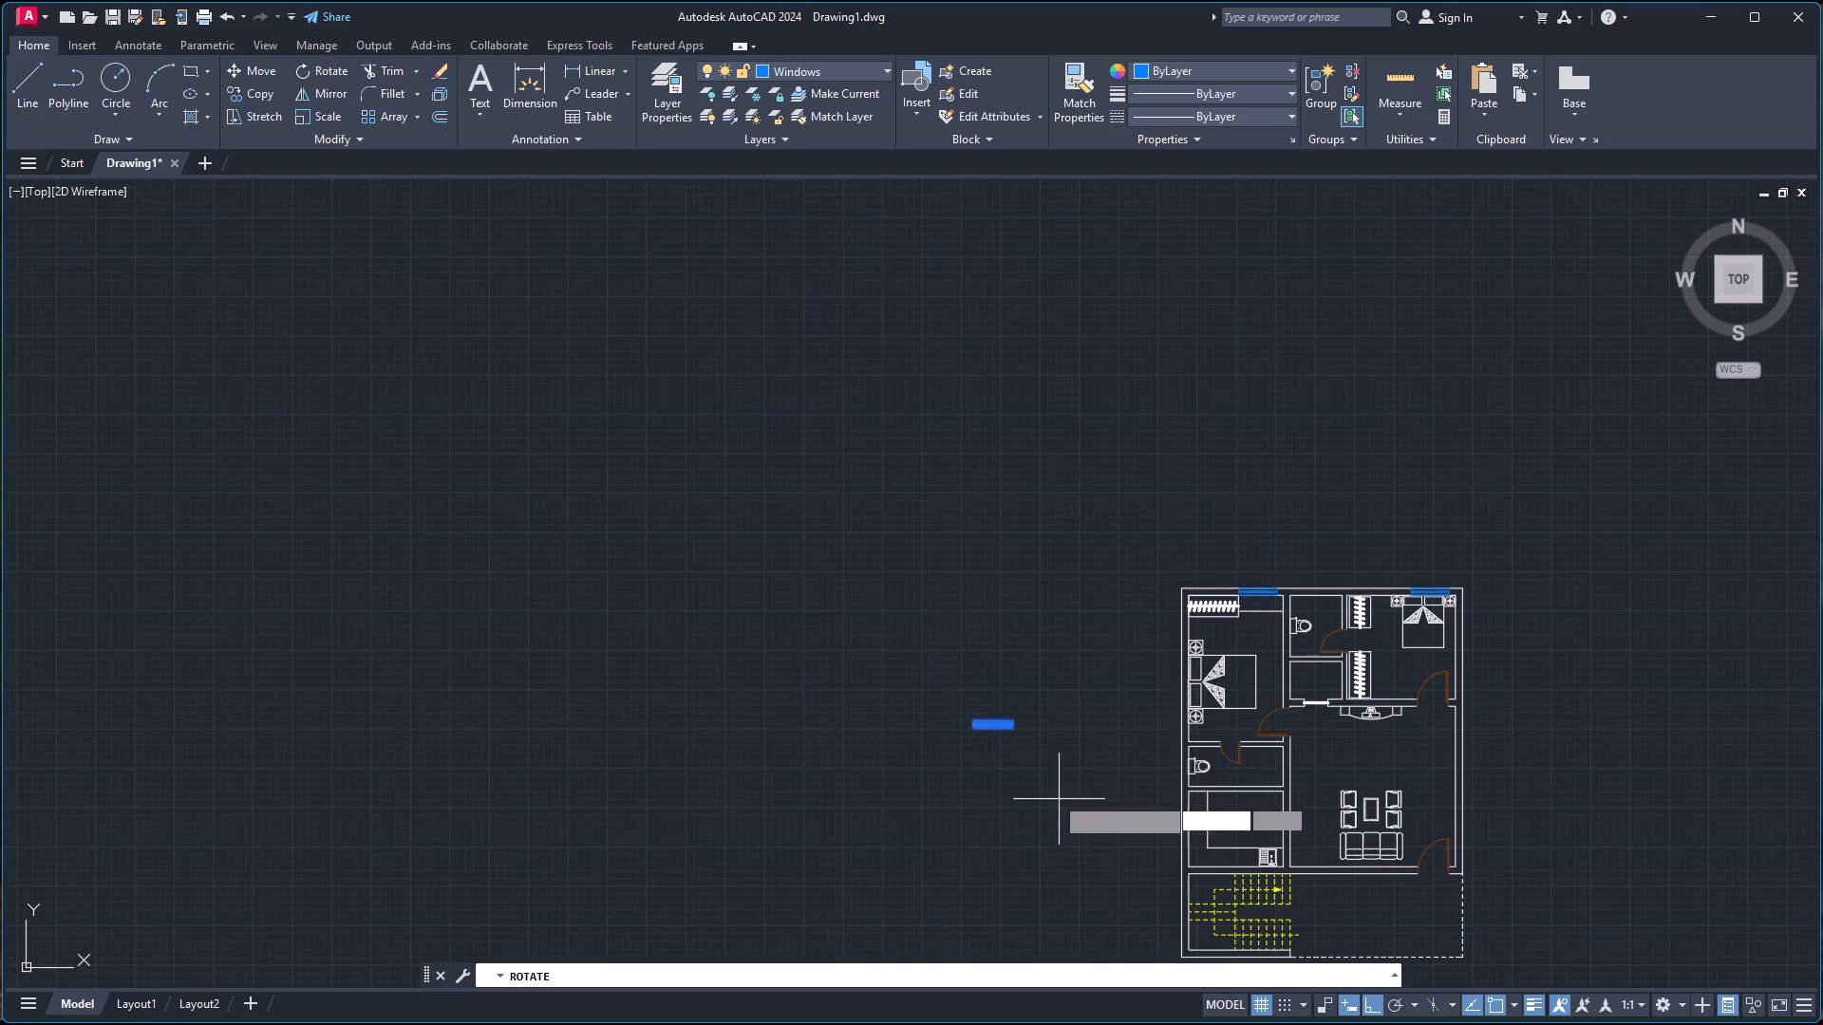
scroll(910, 707, up, 3)
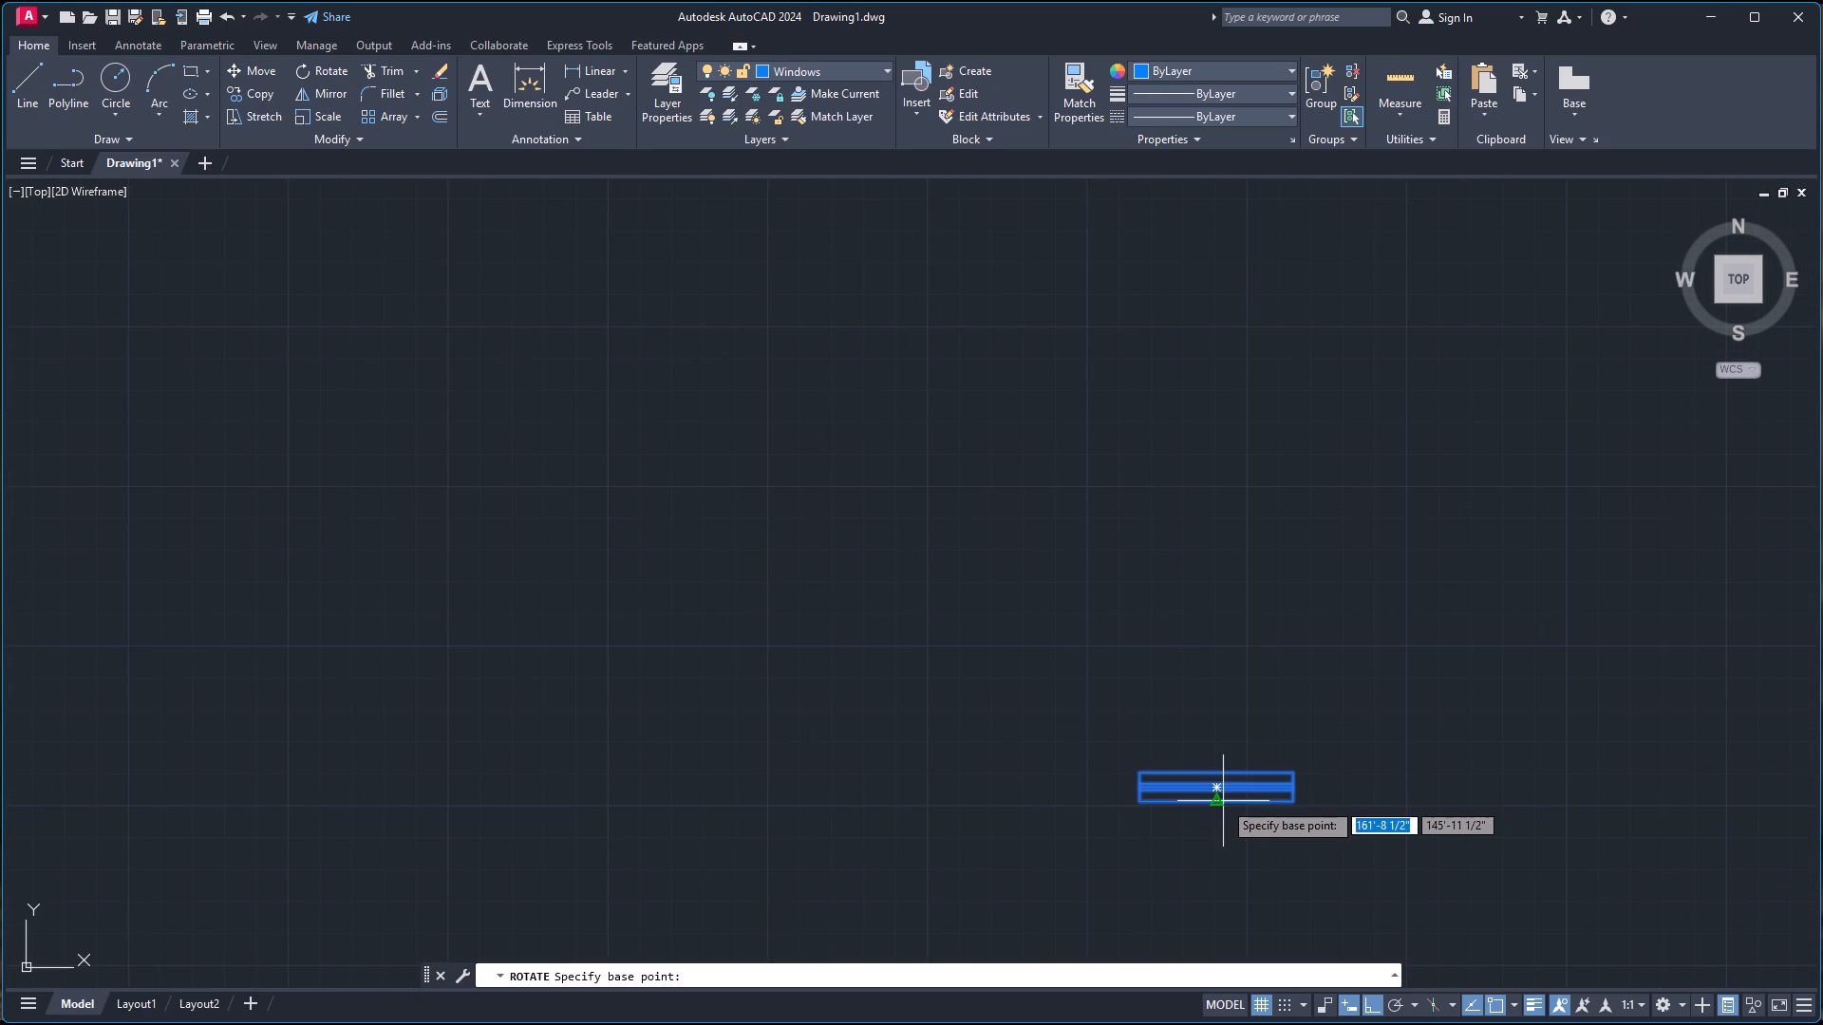
click(1222, 801)
click(1206, 718)
click(1125, 681)
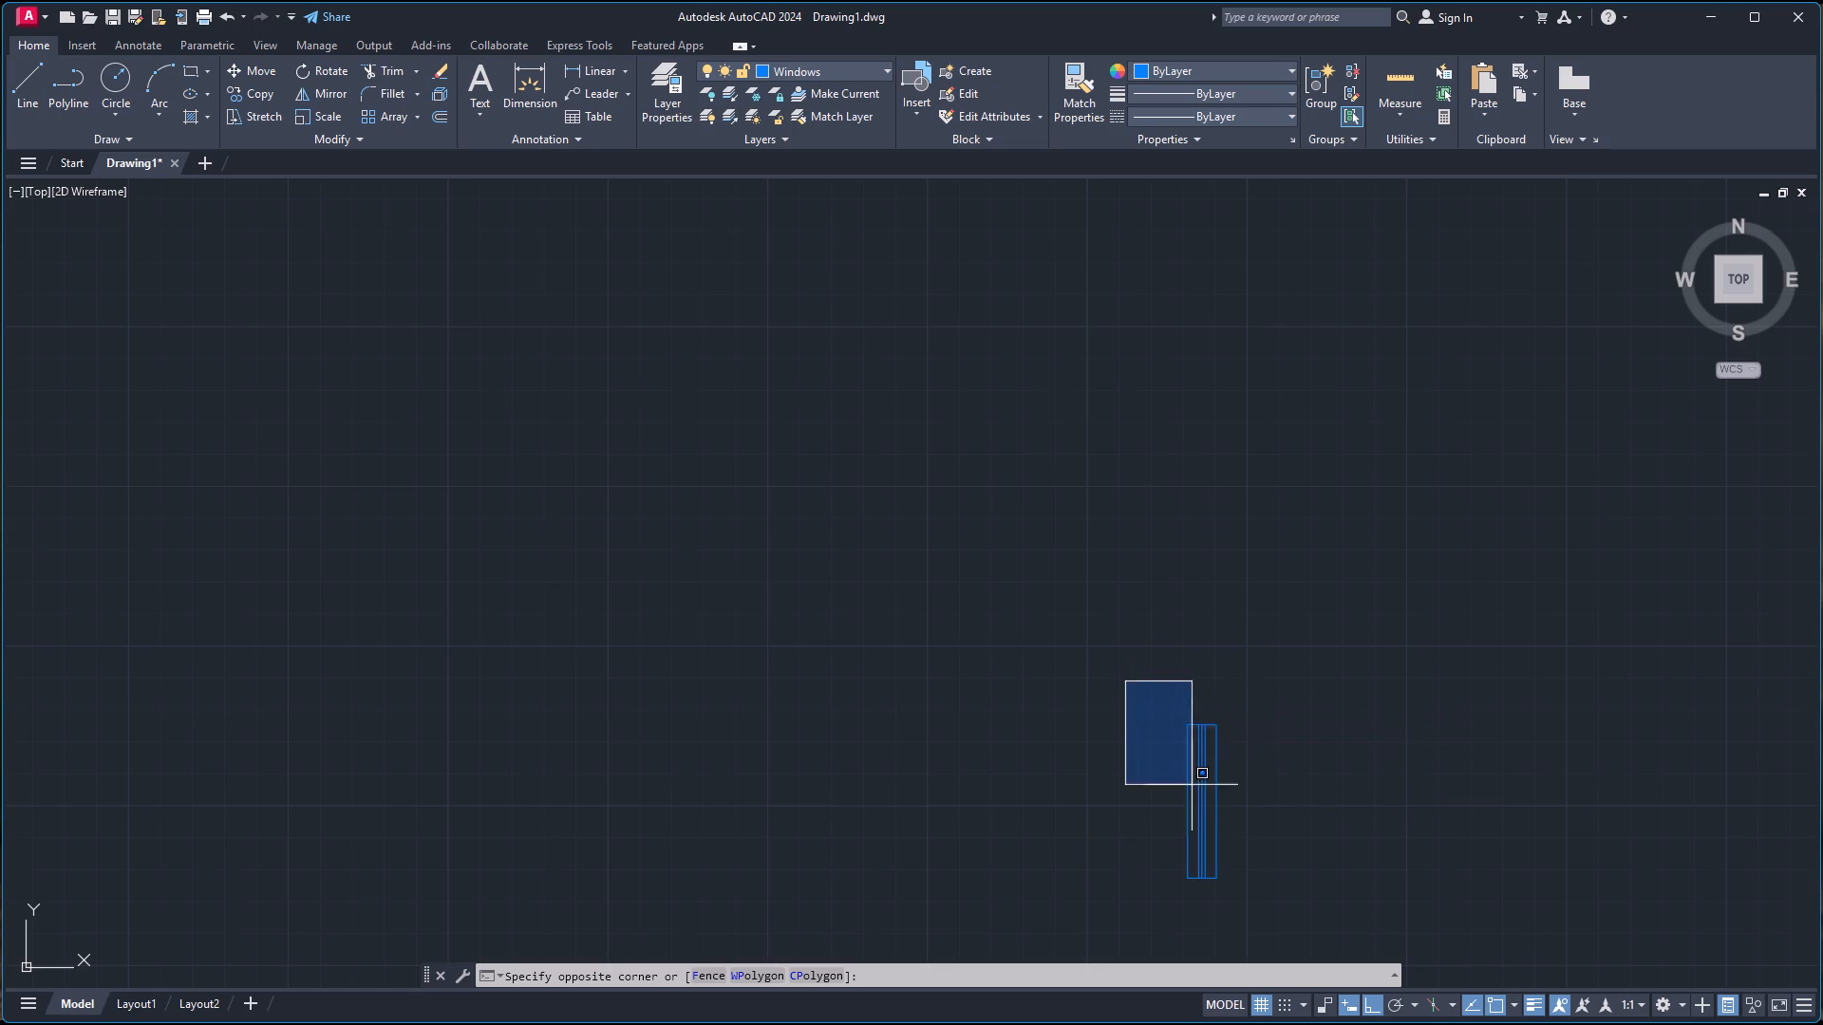
click(1265, 936)
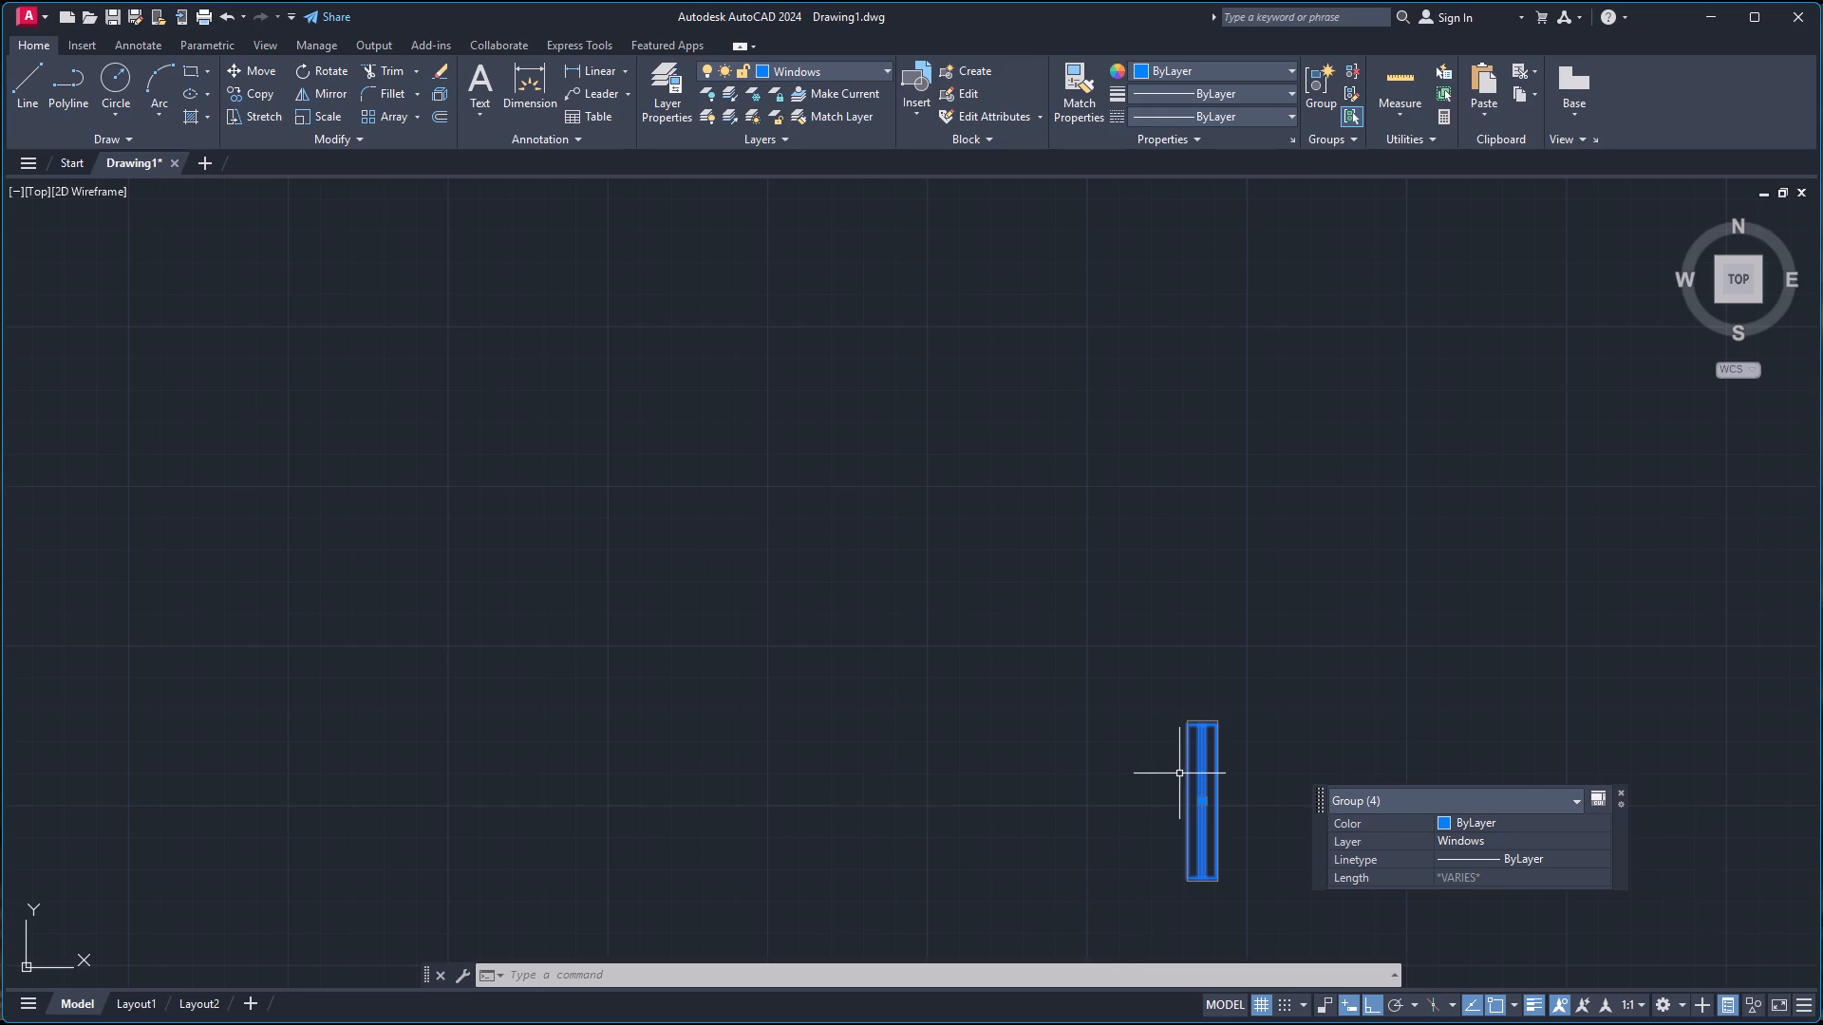
key(Escape)
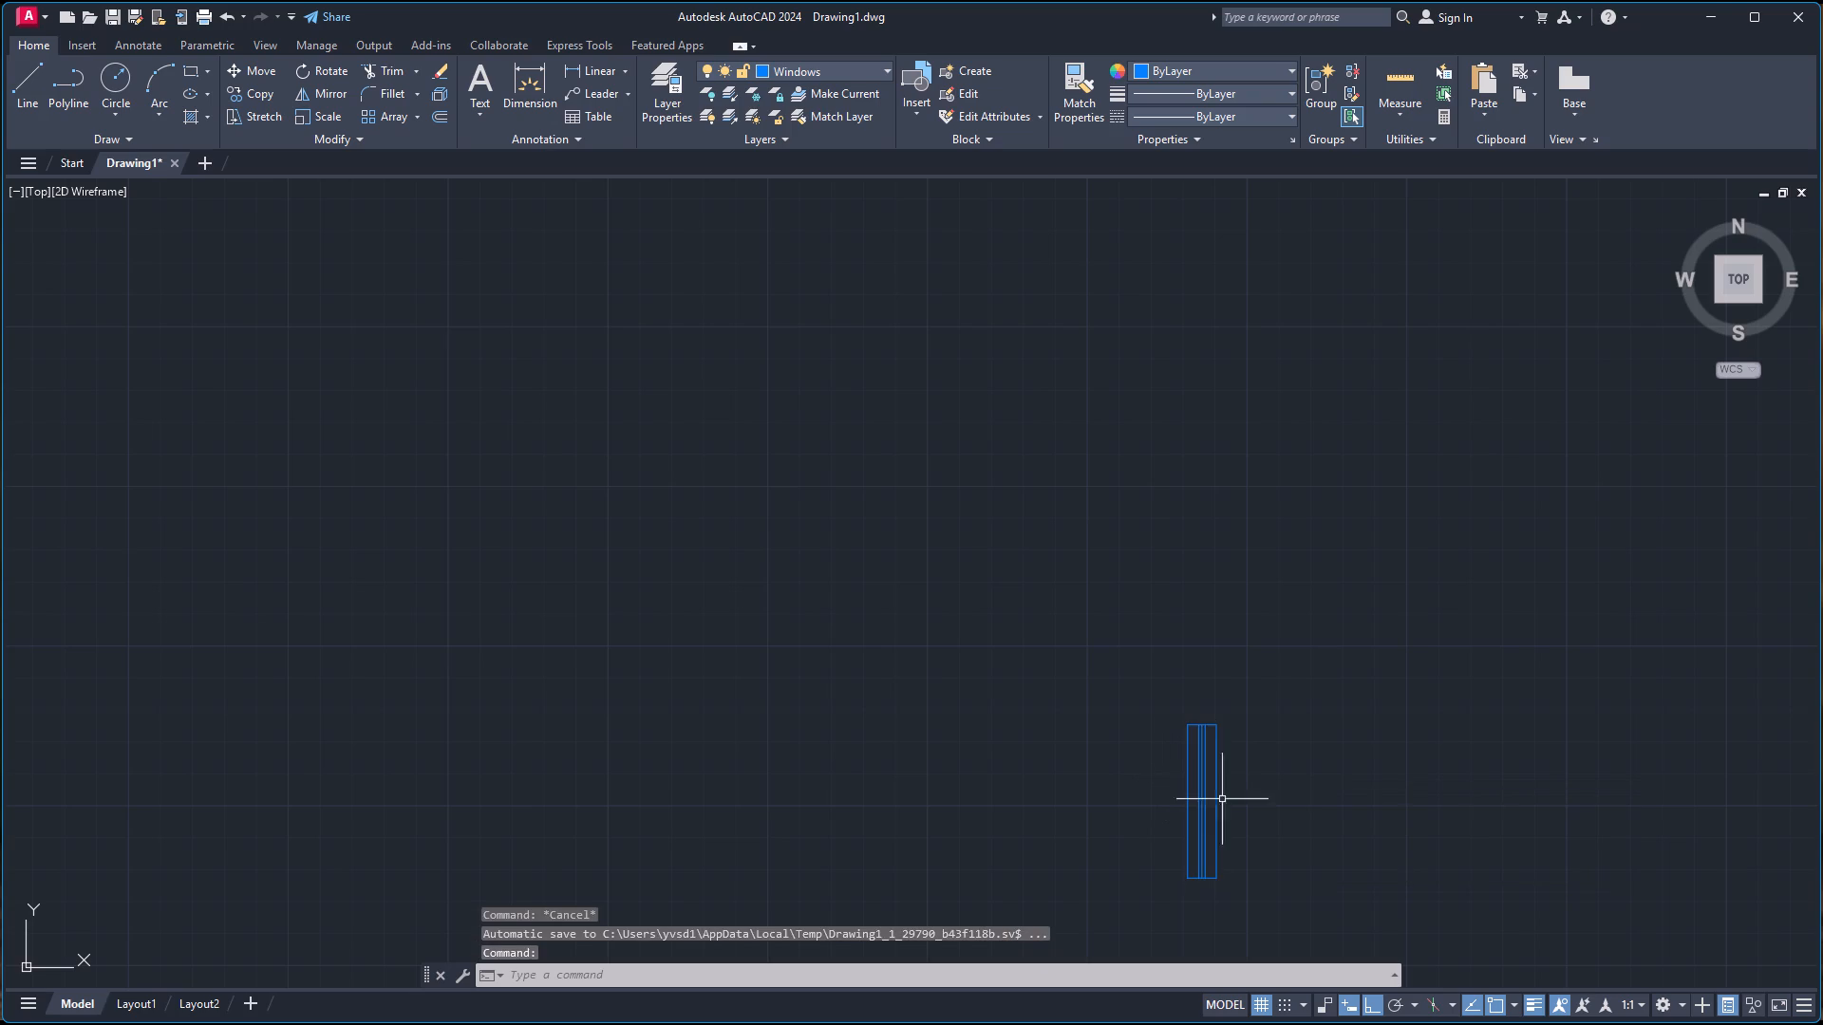
Copy the vertical window into the kitchen's left outer wall, centred using Mid Between 2 Points on the kitchen's two left inner corners.
click(1214, 800)
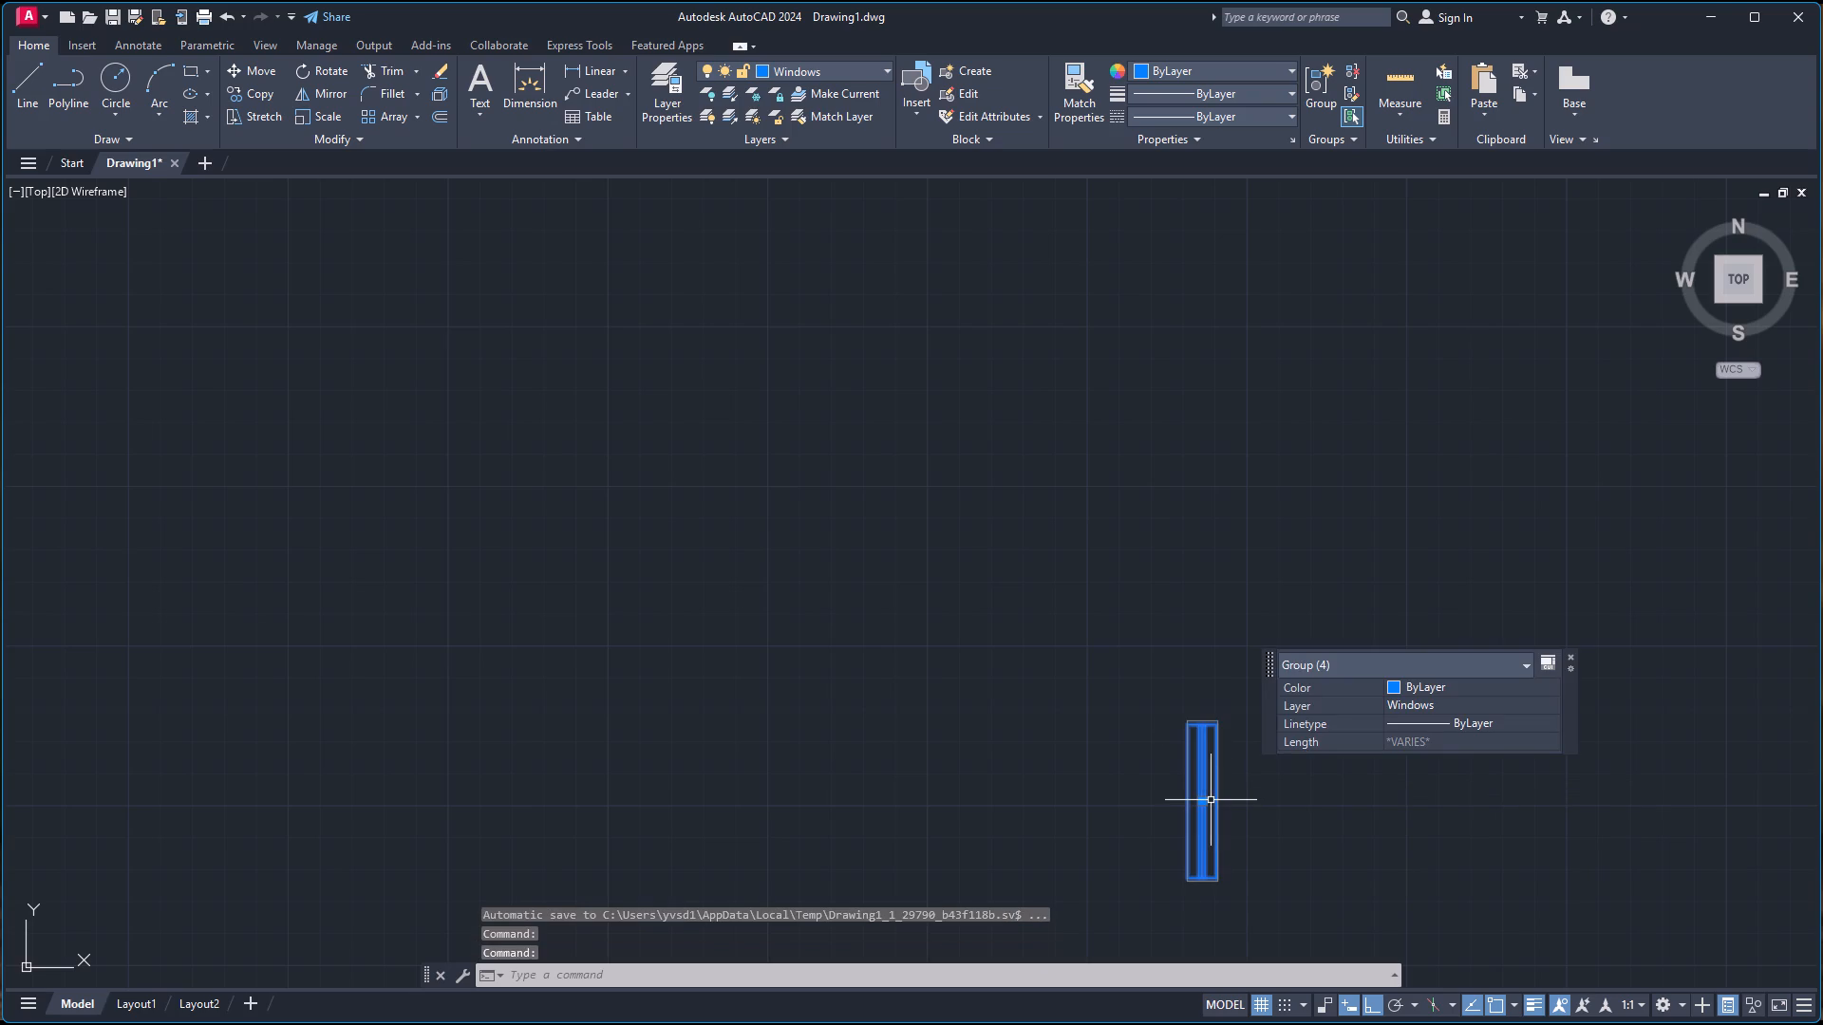
text(co)
key(Return)
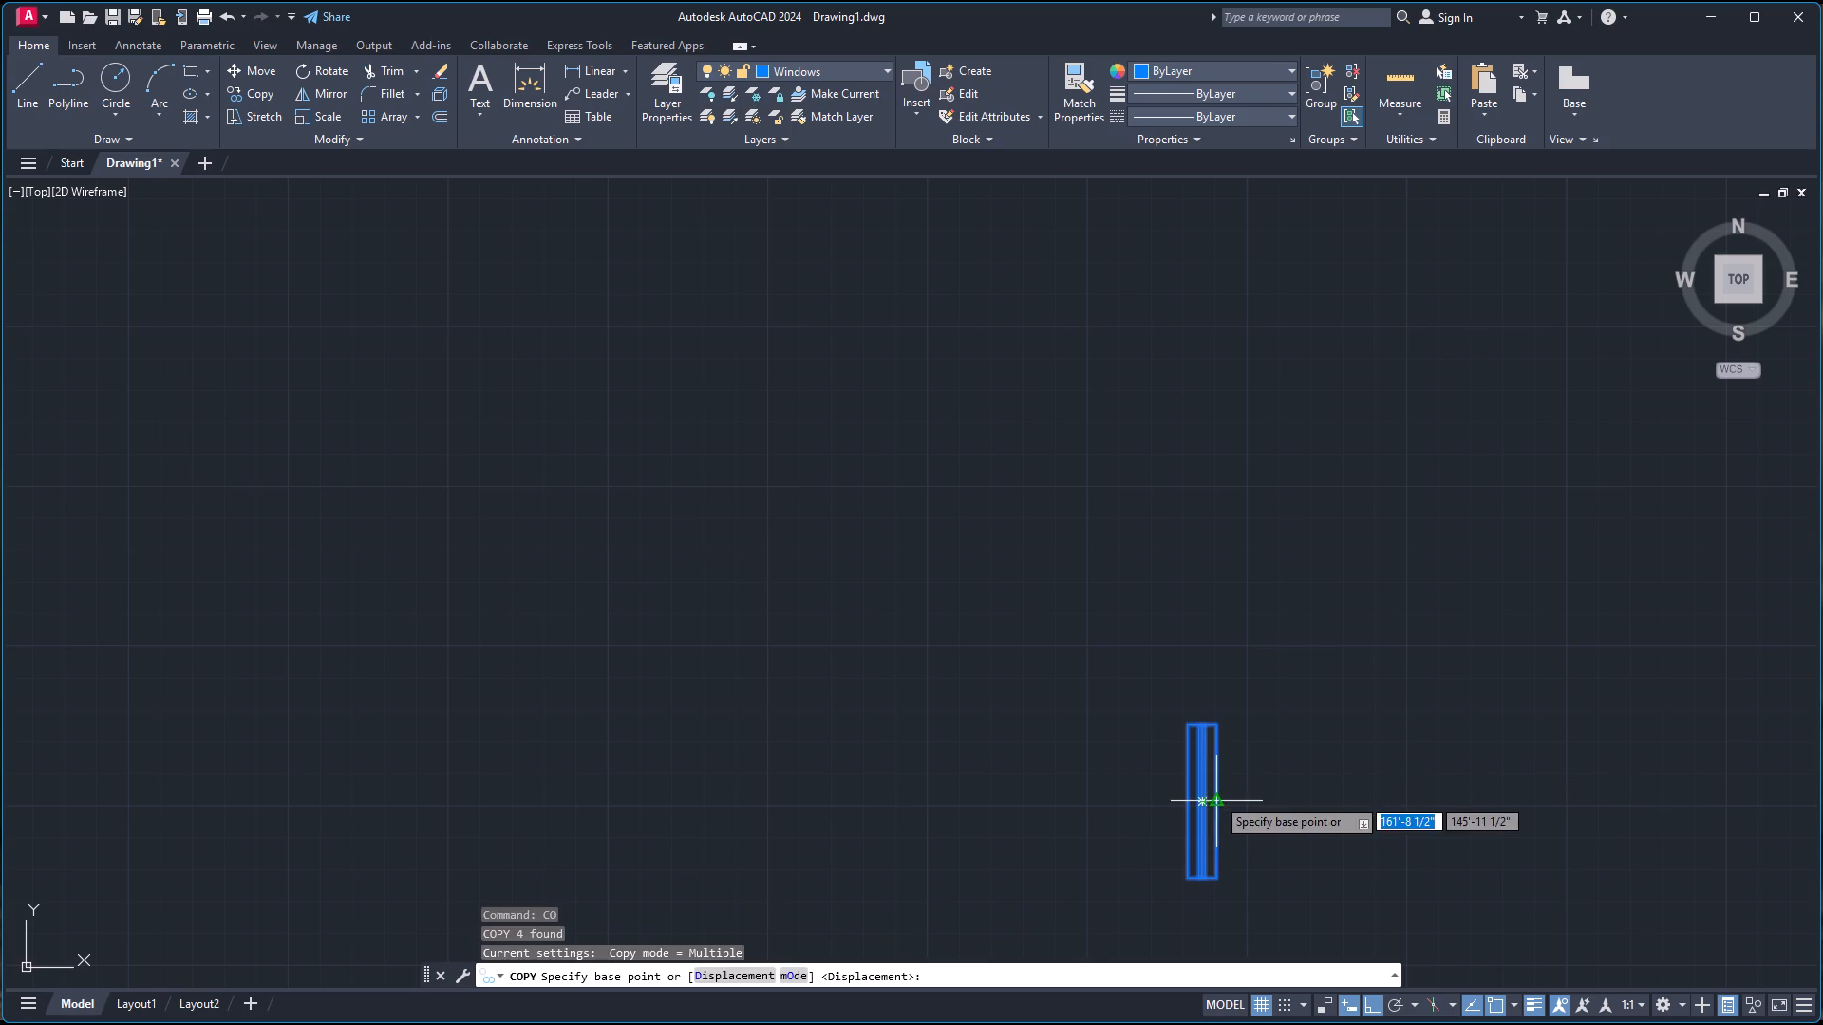
click(1212, 804)
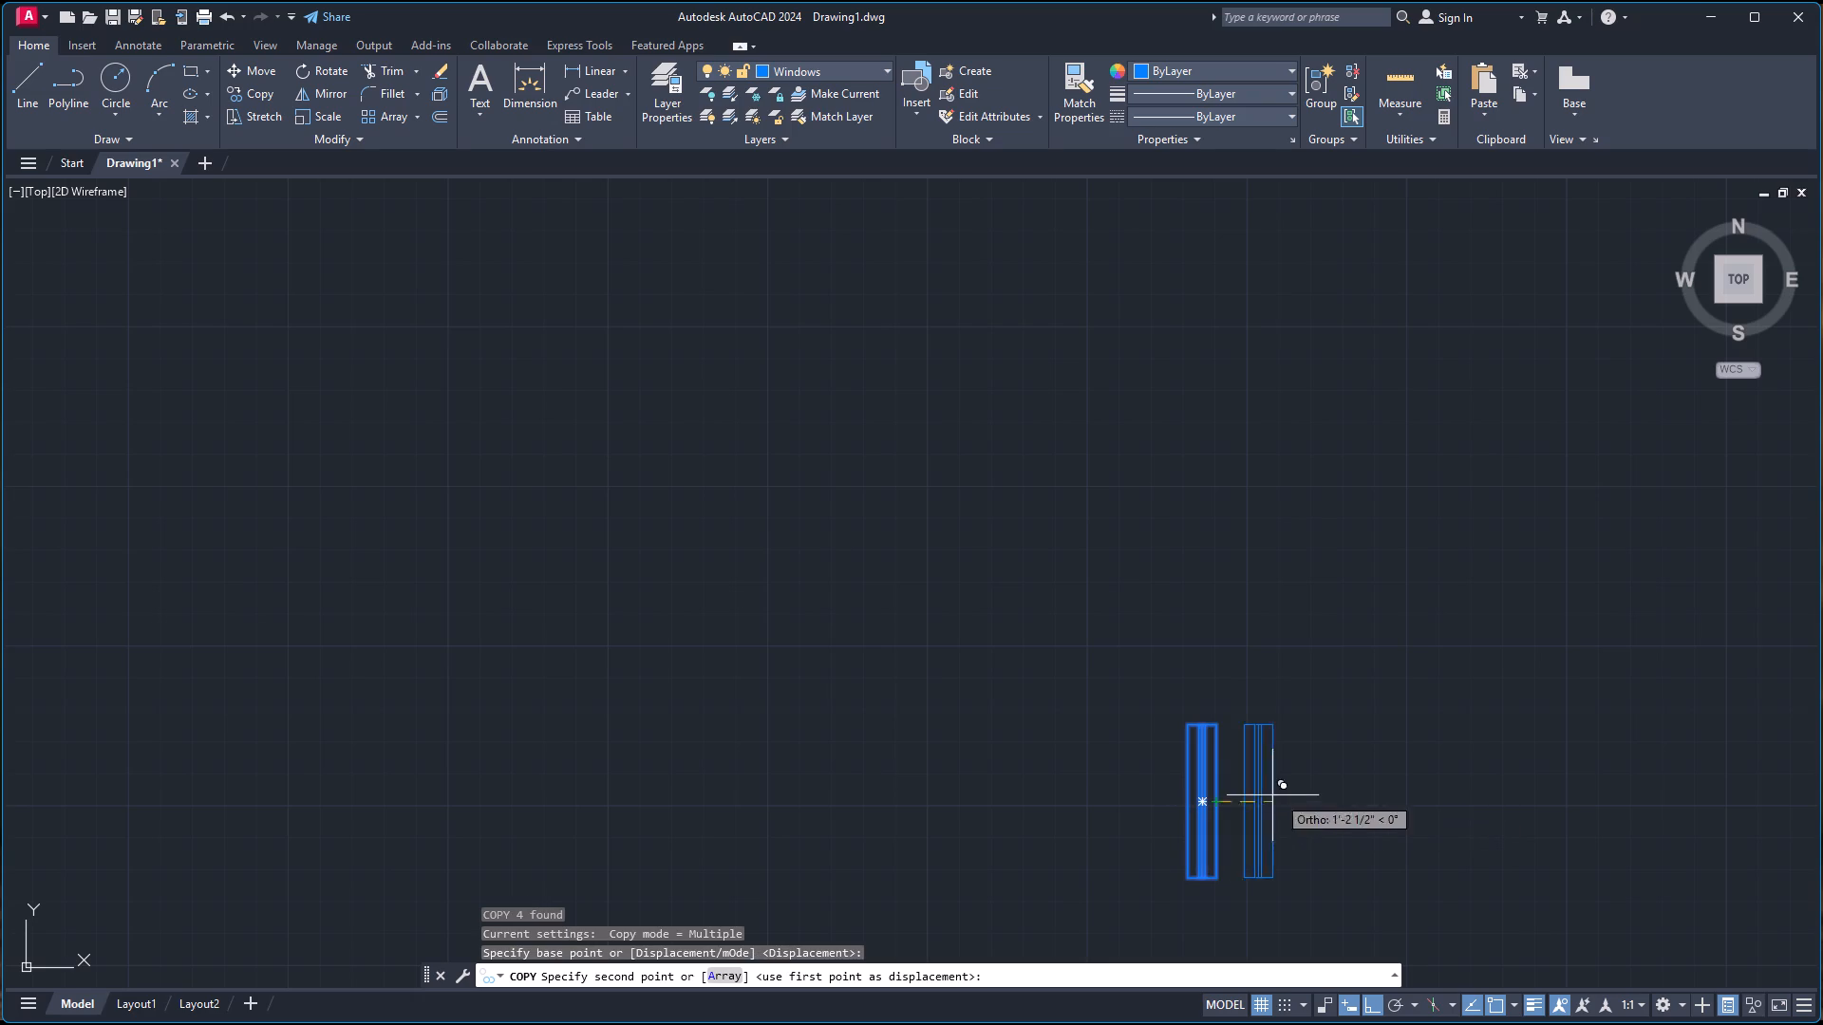
scroll(1347, 789, down, 3)
scroll(1489, 811, up, 2)
scroll(1537, 823, down, 1)
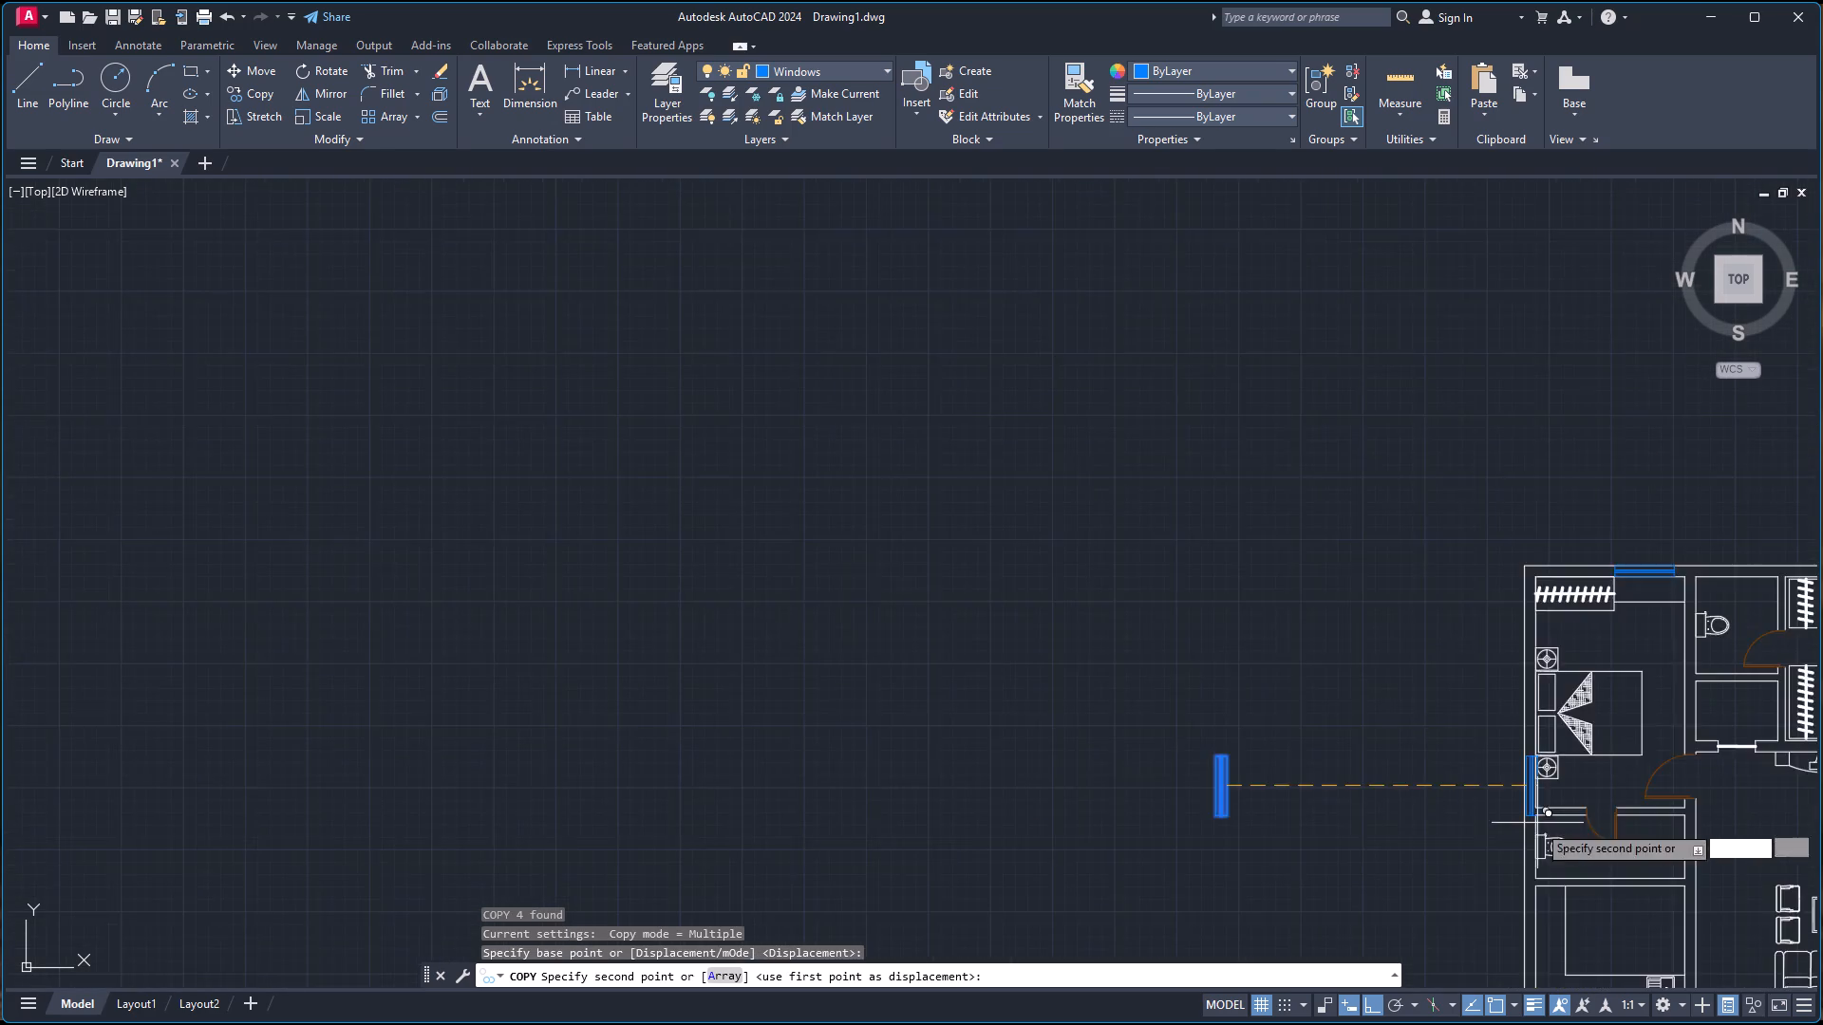
scroll(1537, 824, down, 1)
scroll(1550, 839, up, 3)
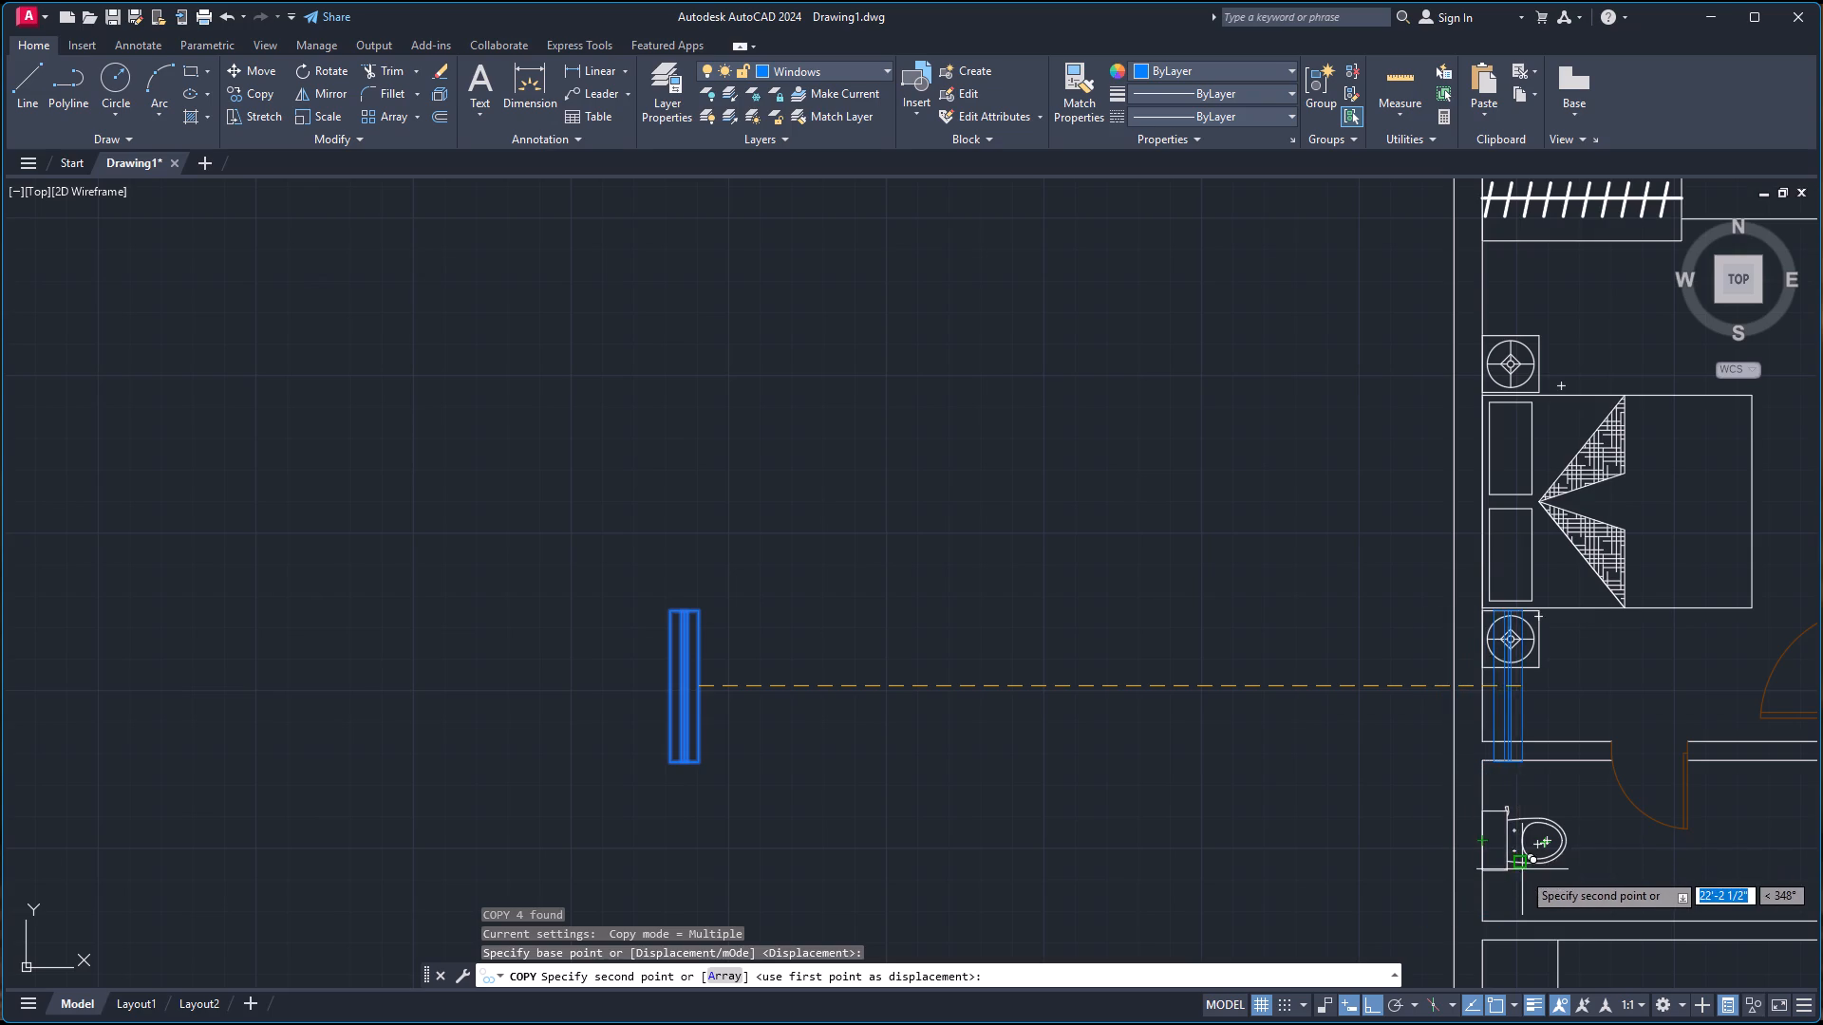
scroll(1522, 873, down, 3)
scroll(1527, 953, down, 1)
scroll(1528, 952, up, 4)
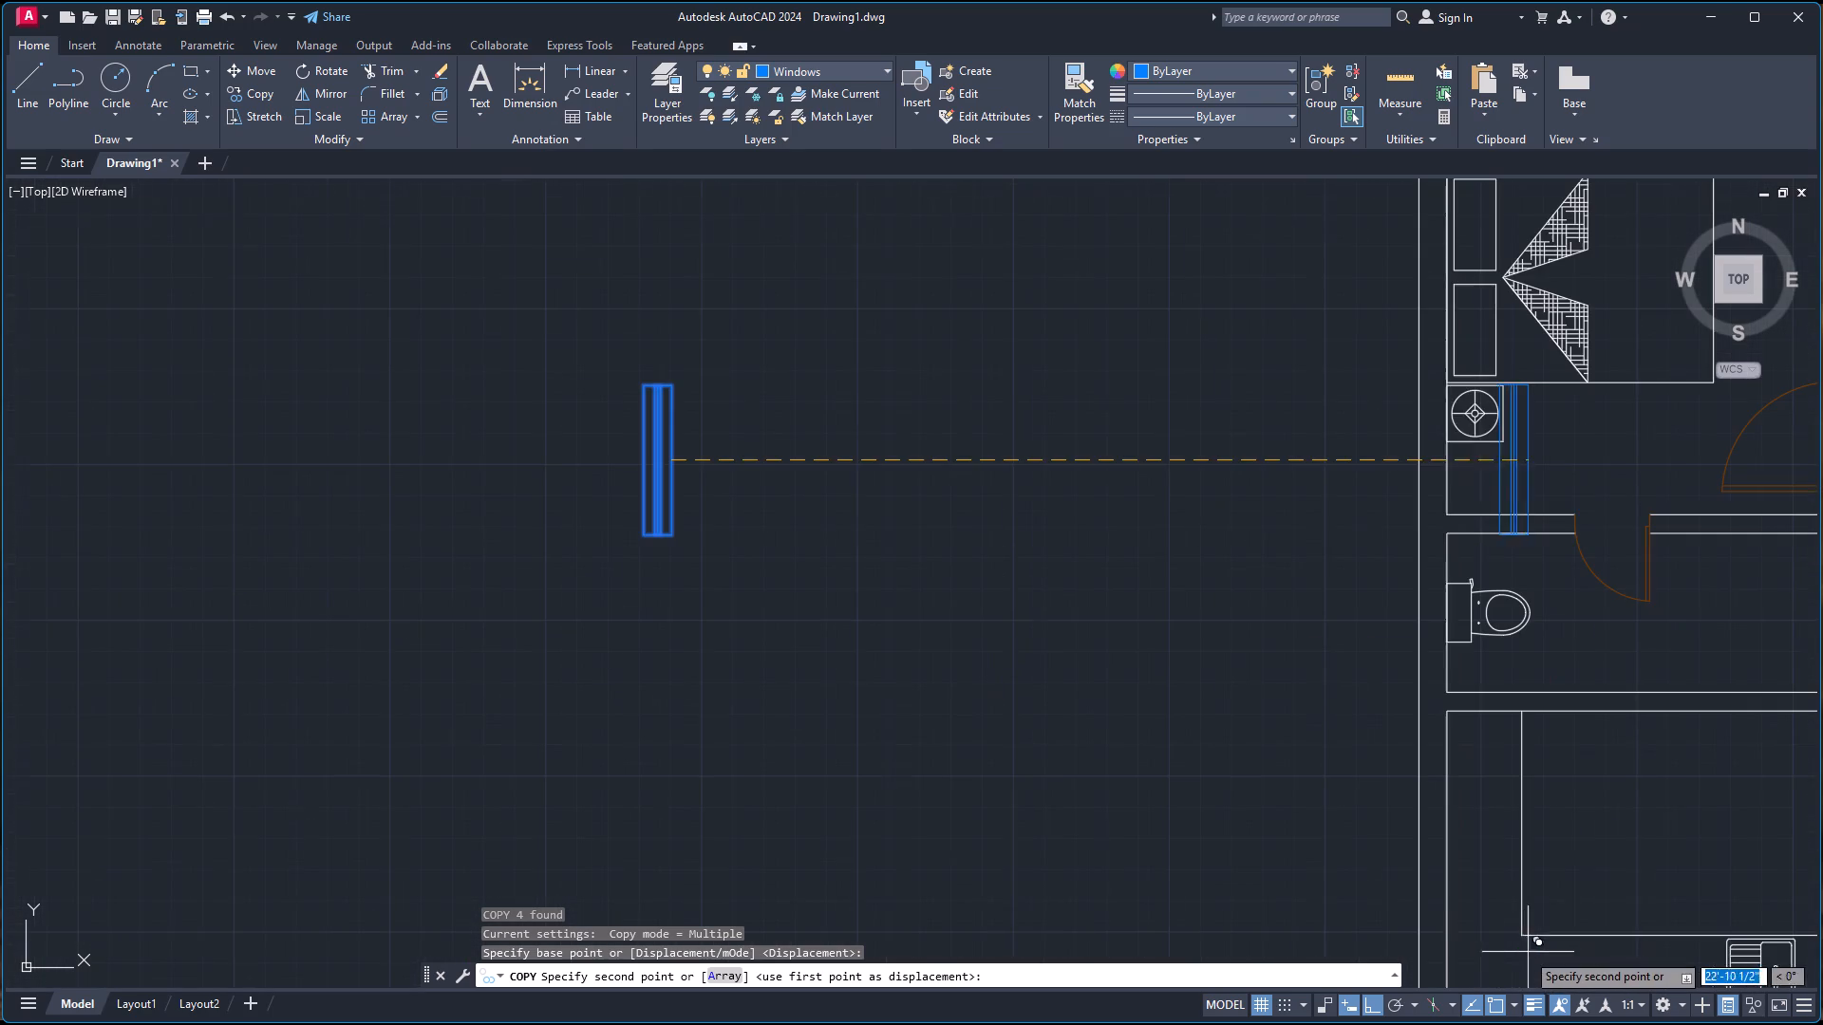
right_click(1448, 719)
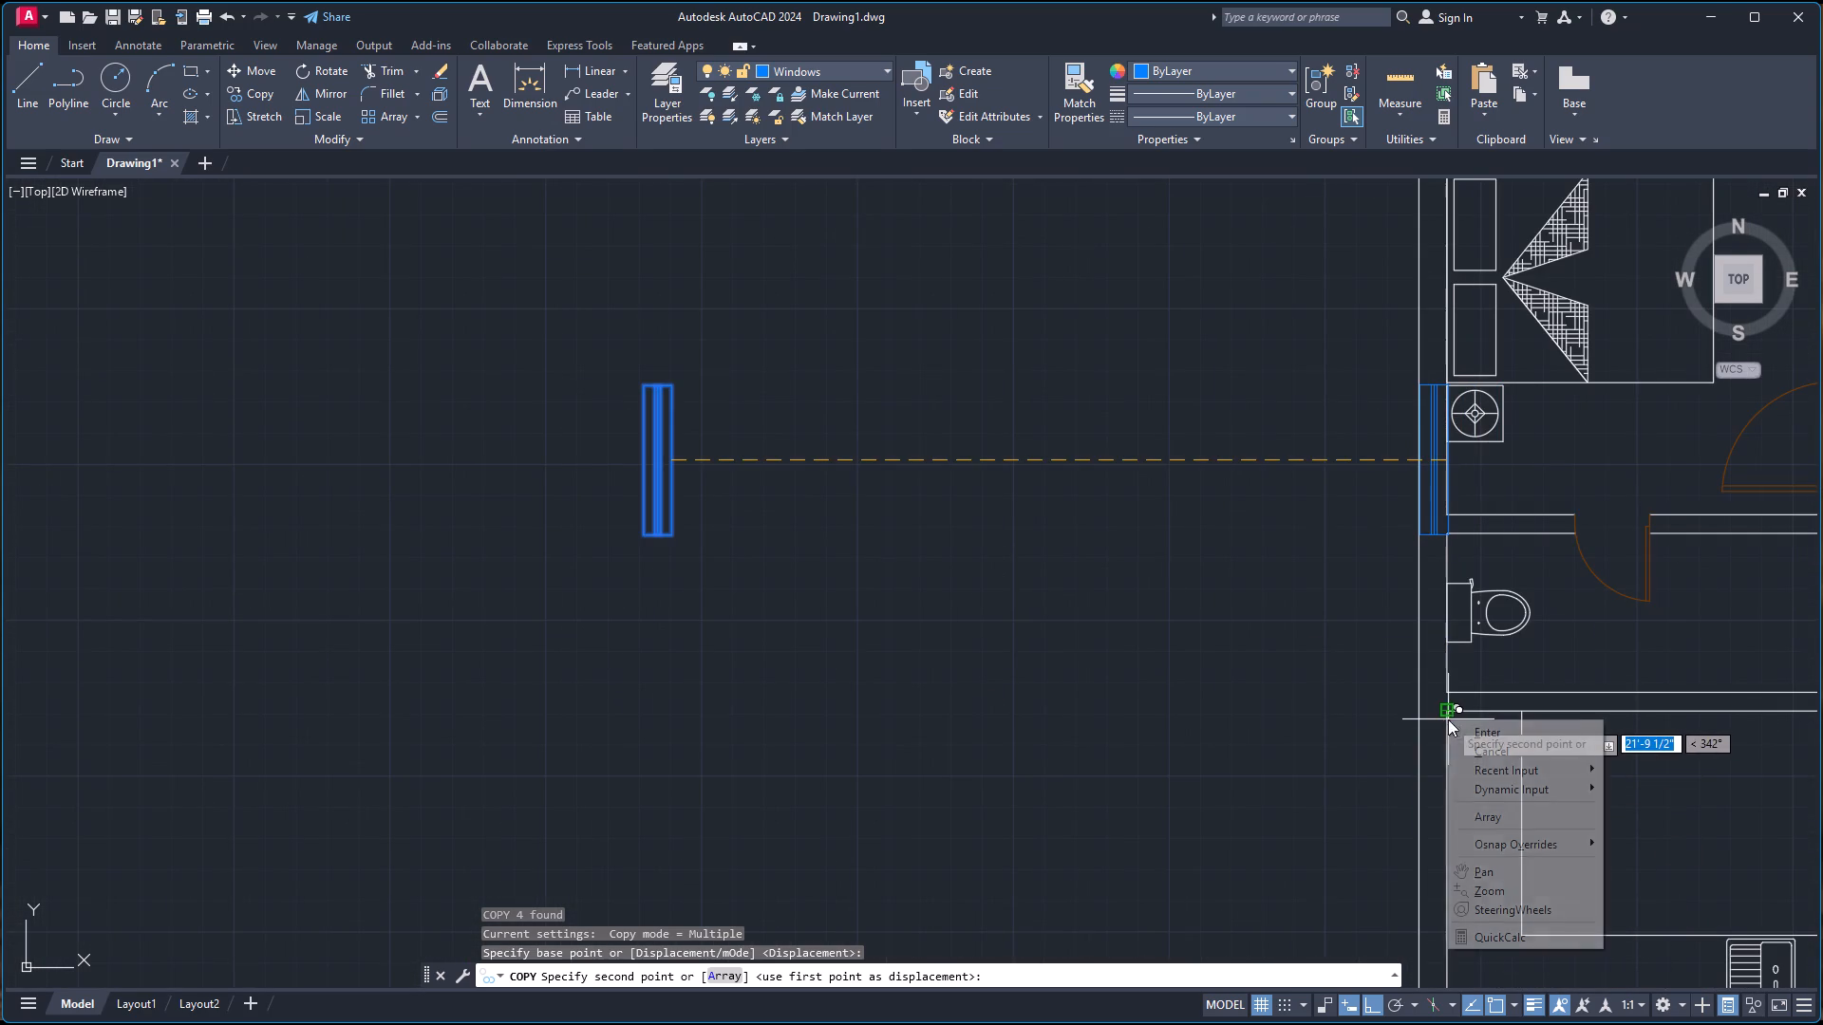
click(1523, 846)
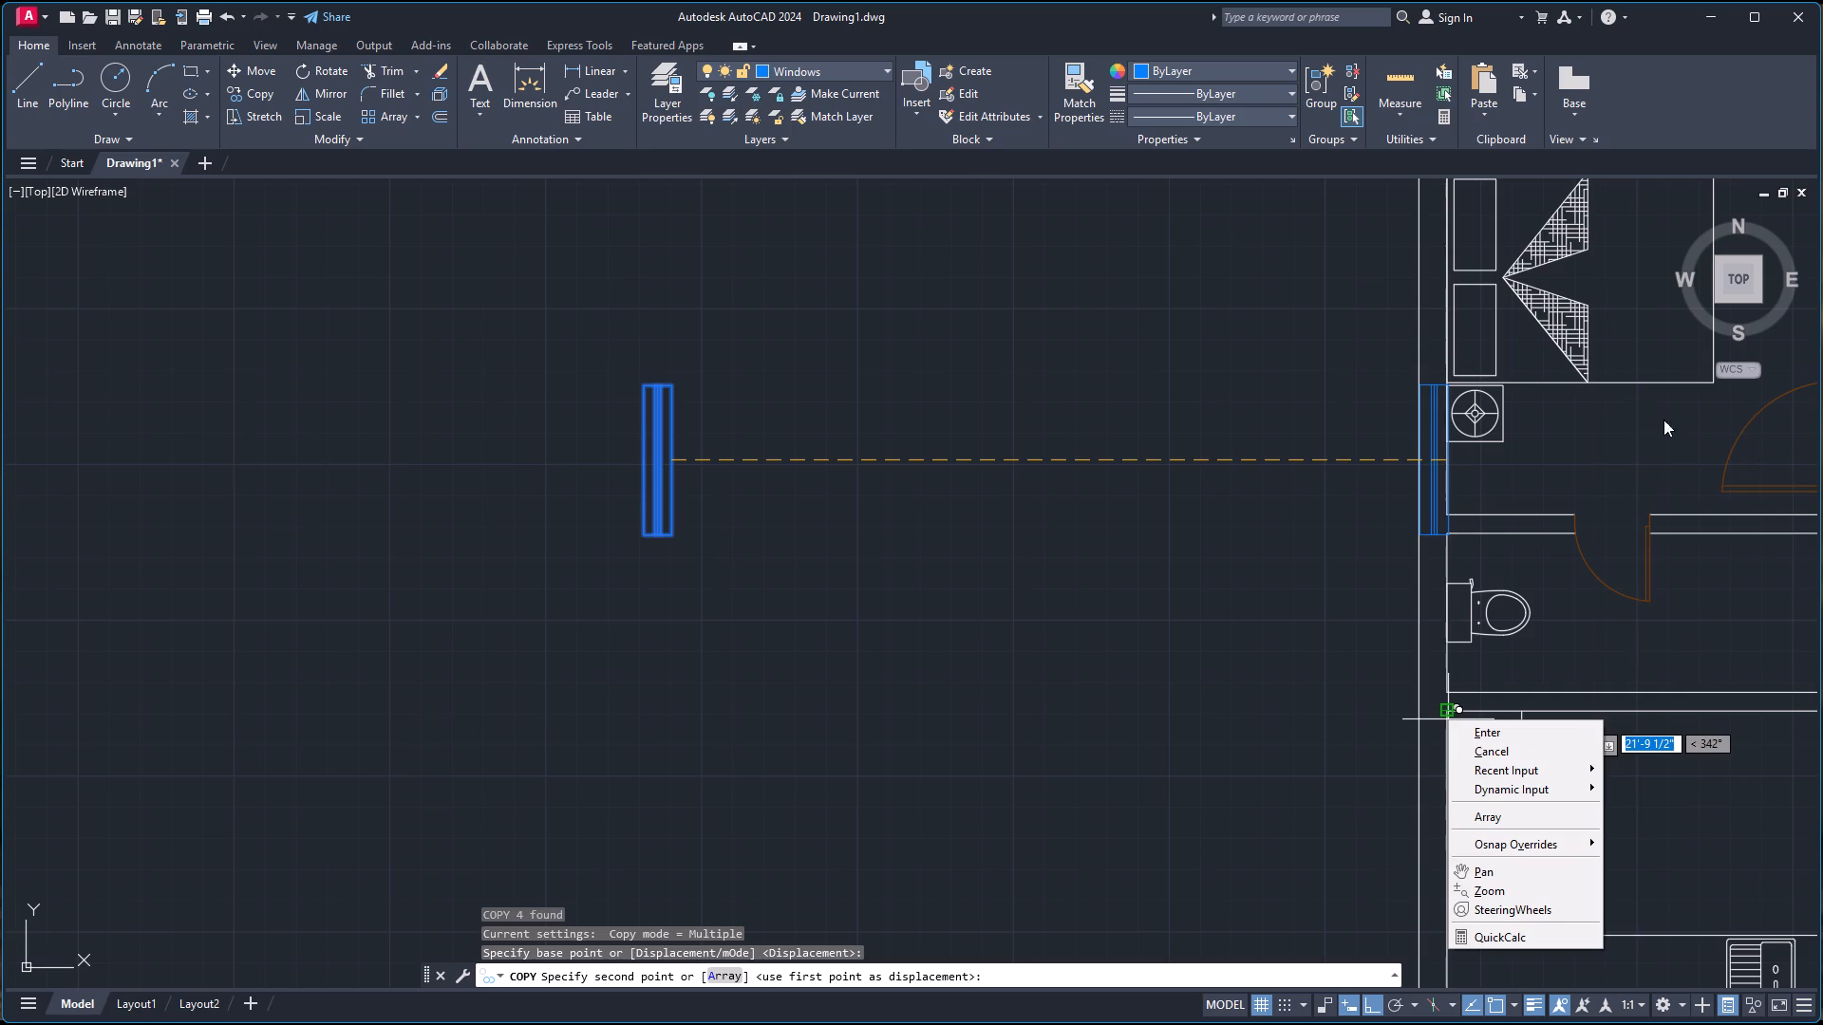
click(1565, 848)
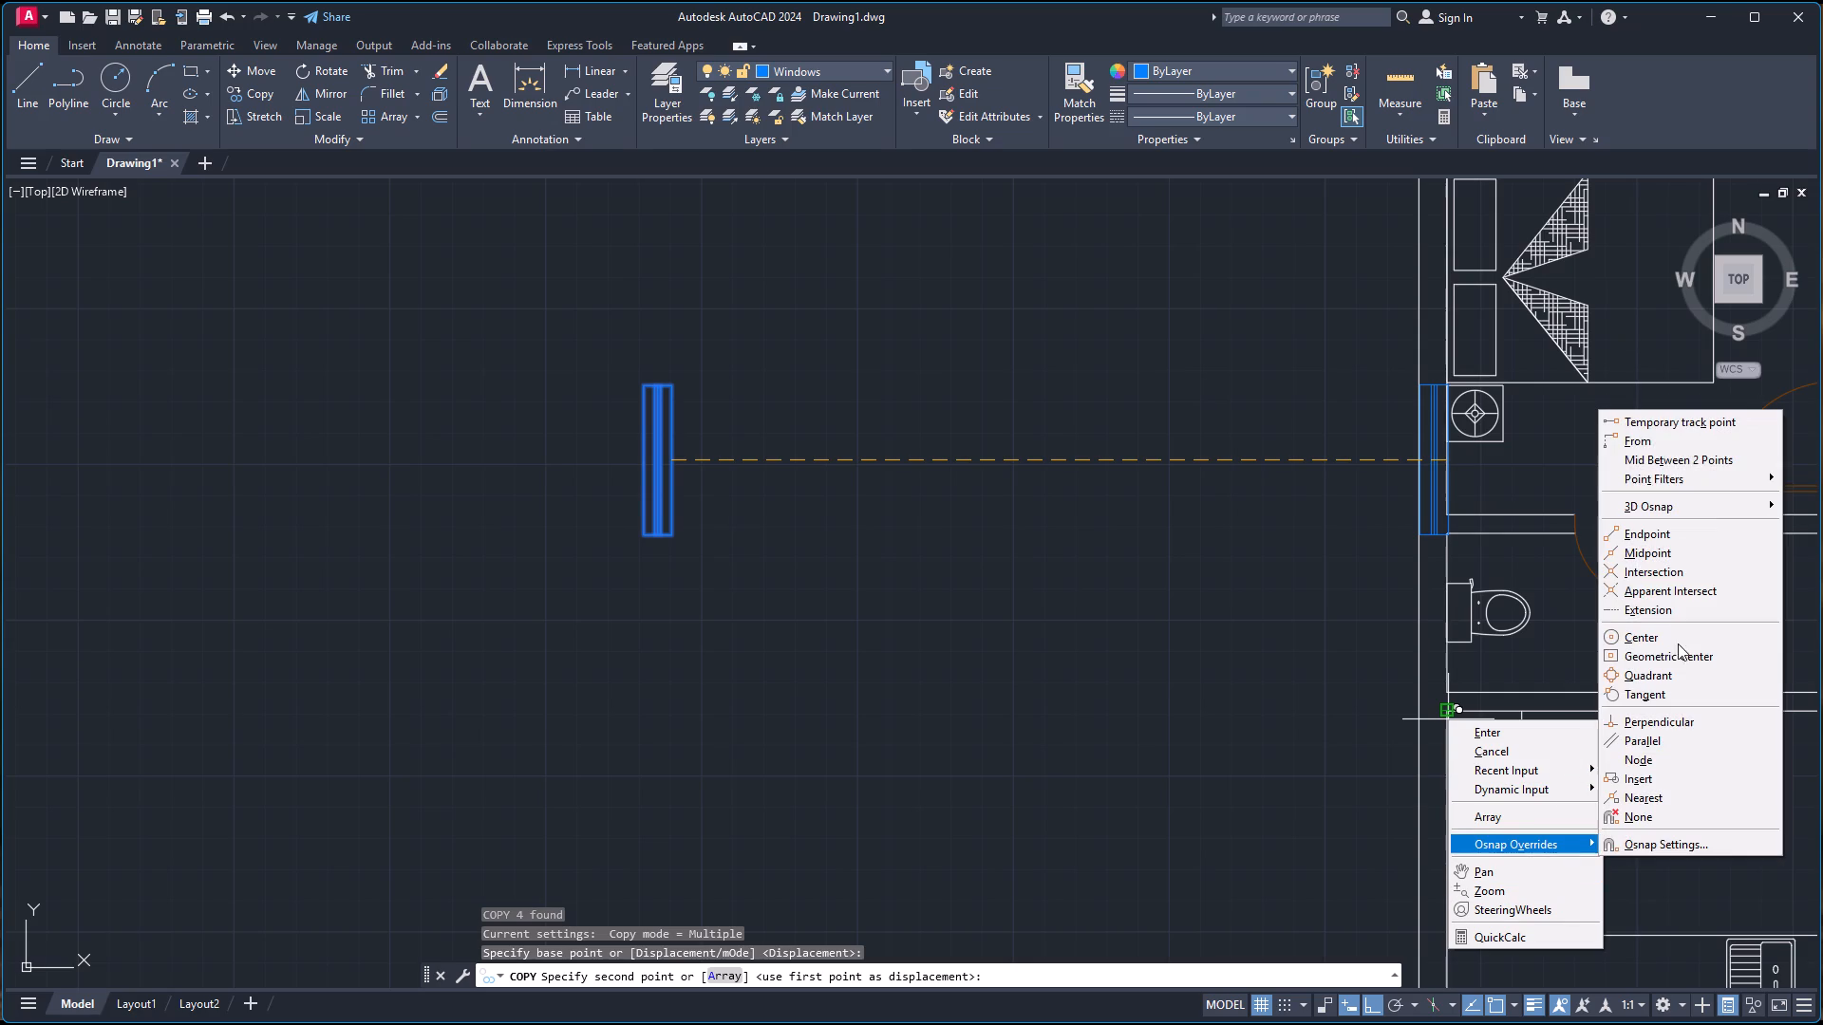
click(1745, 467)
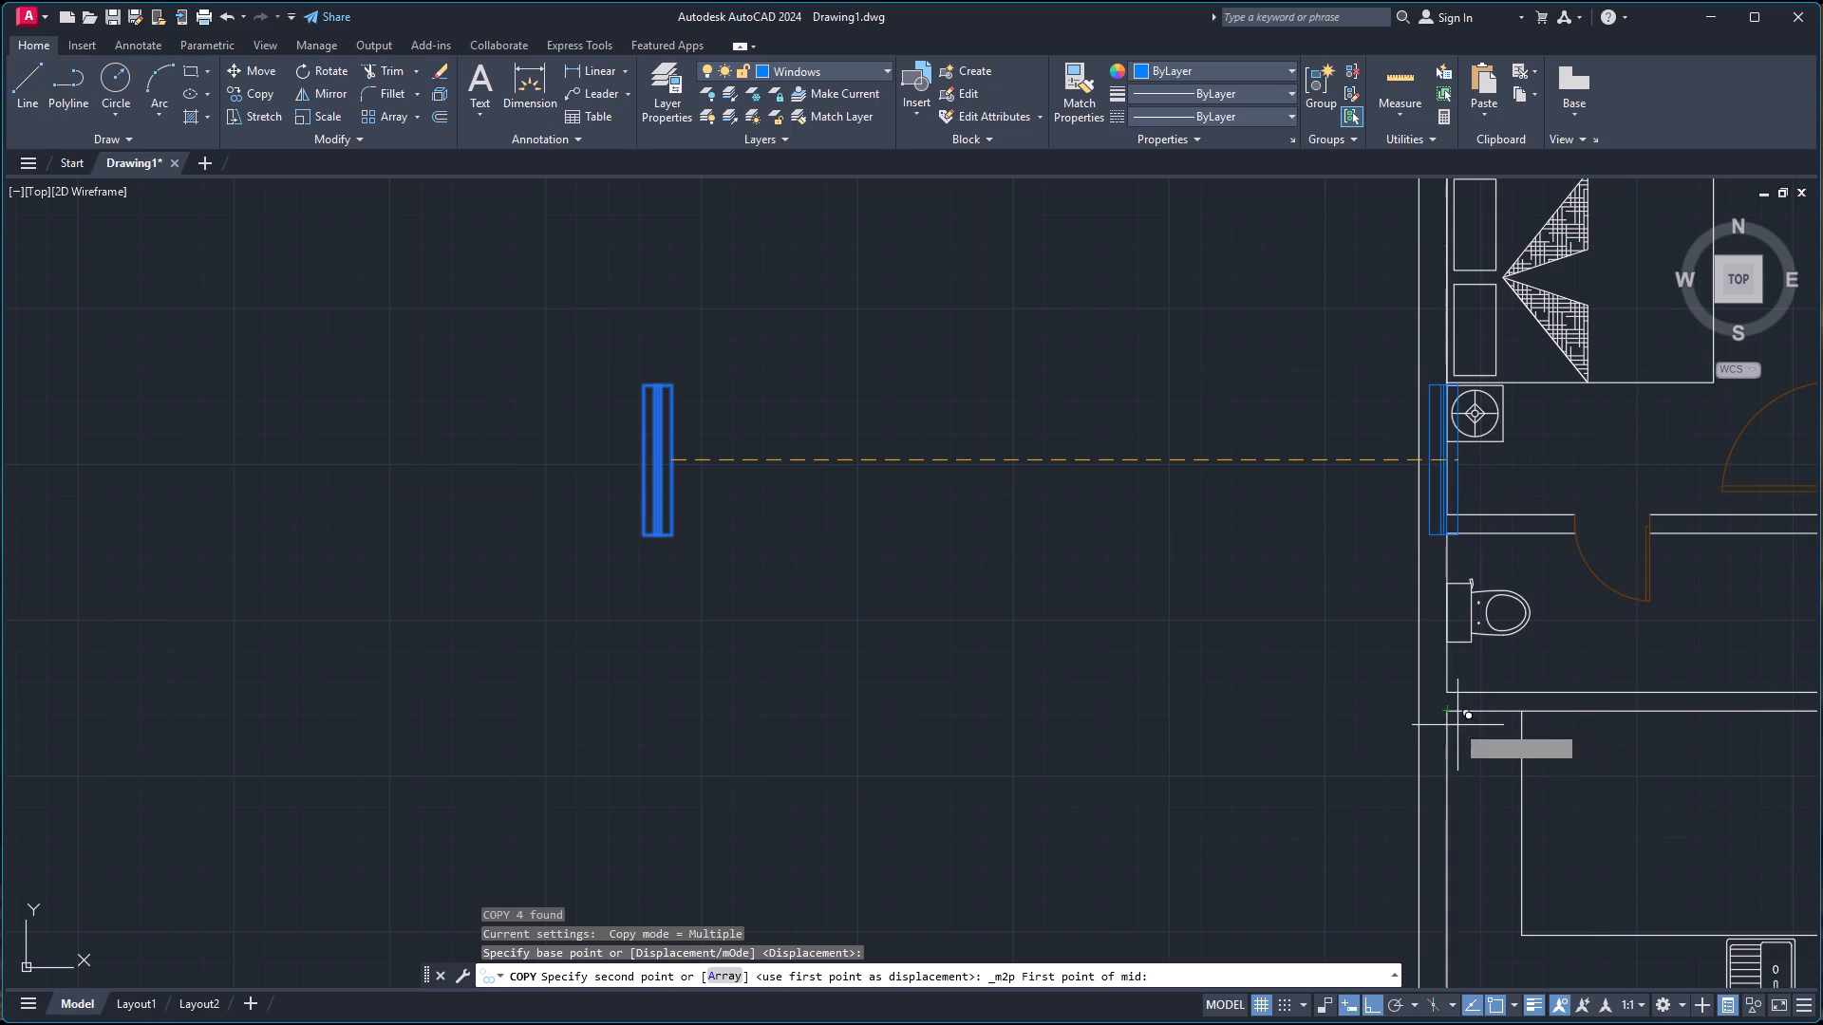
click(1446, 710)
scroll(1449, 710, down, 4)
scroll(1466, 797, up, 3)
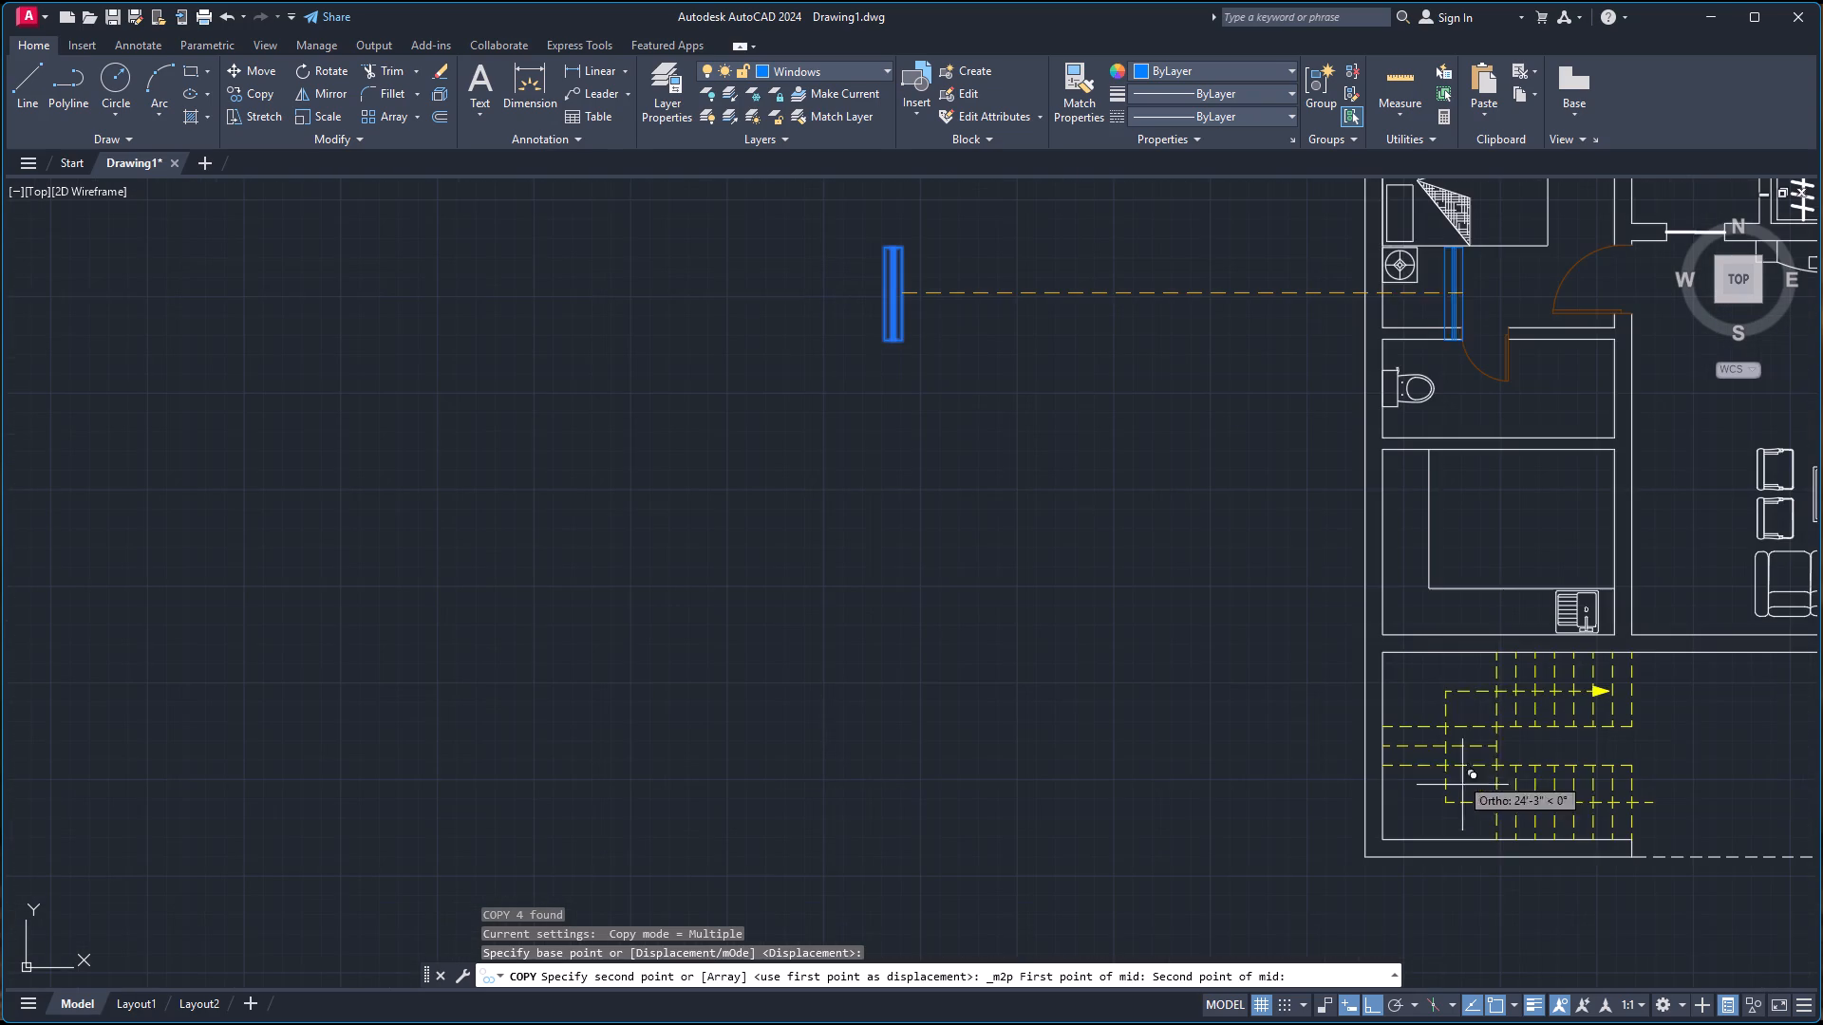
click(1384, 632)
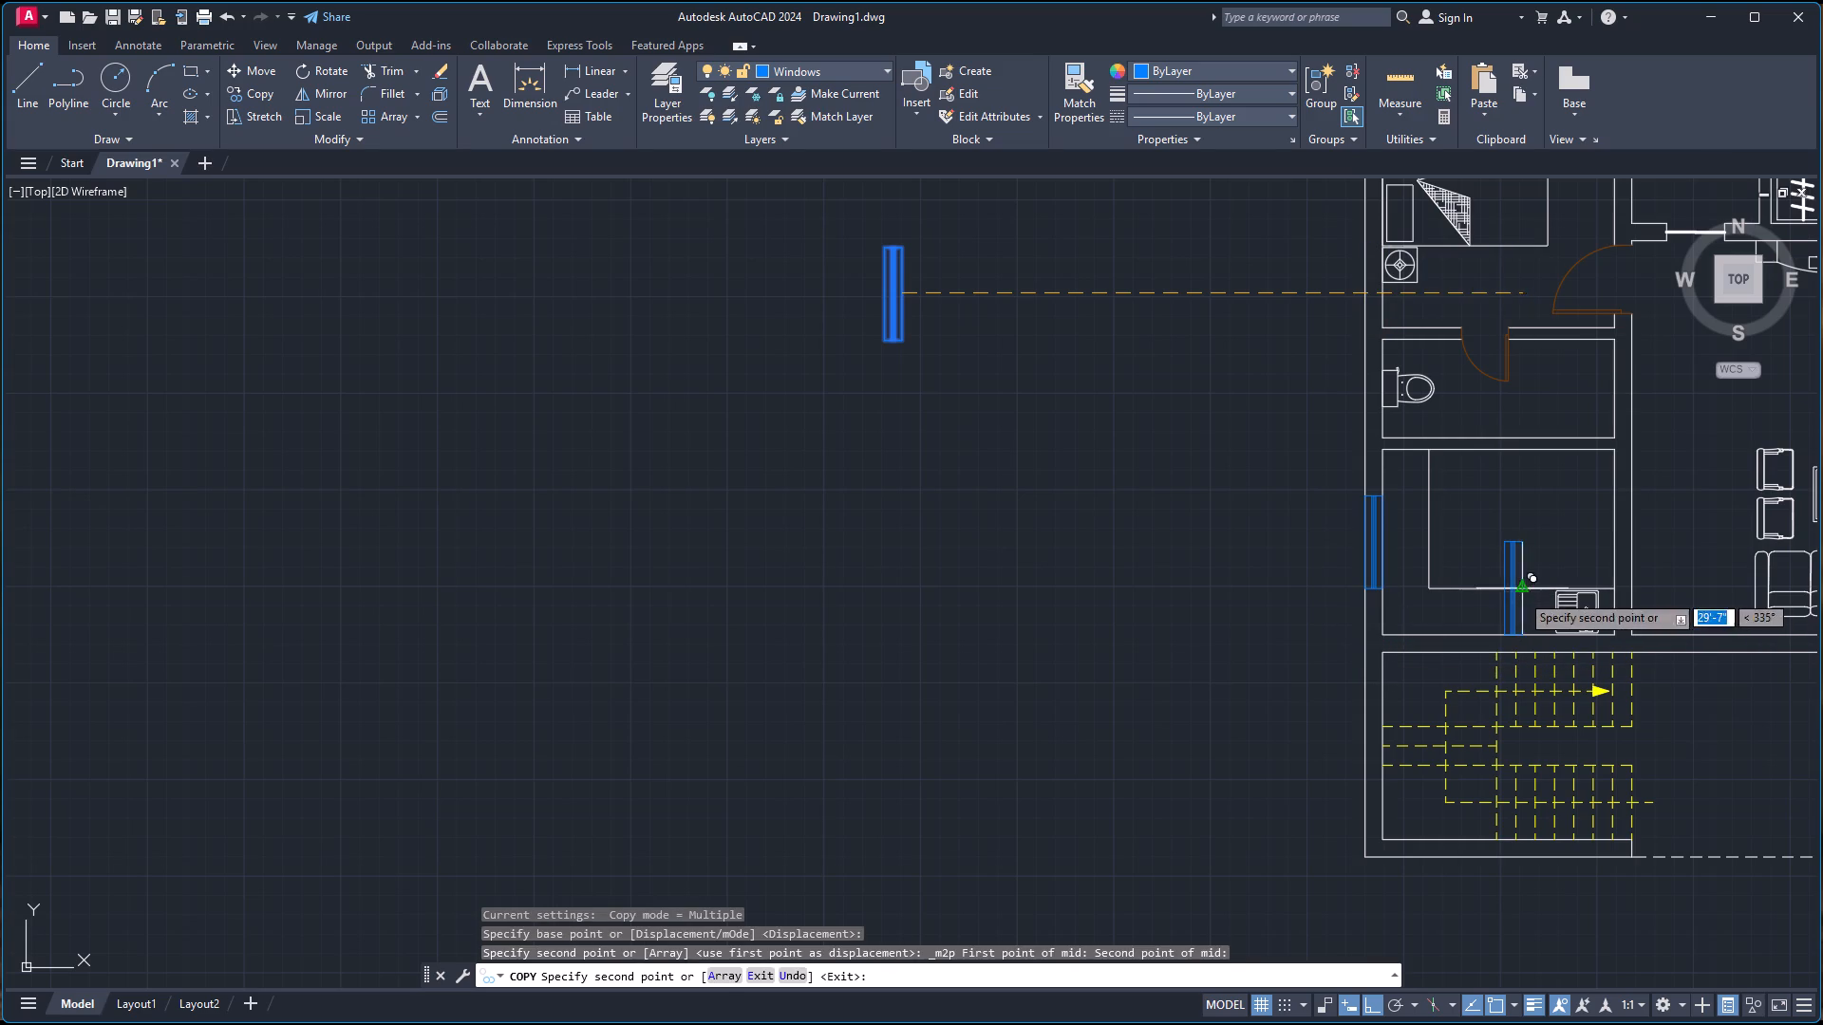
Turn Ortho off to place another vertical window copy in the left outer wall beside the left bedroom's bed.
scroll(1396, 270, down, 2)
scroll(1388, 259, up, 3)
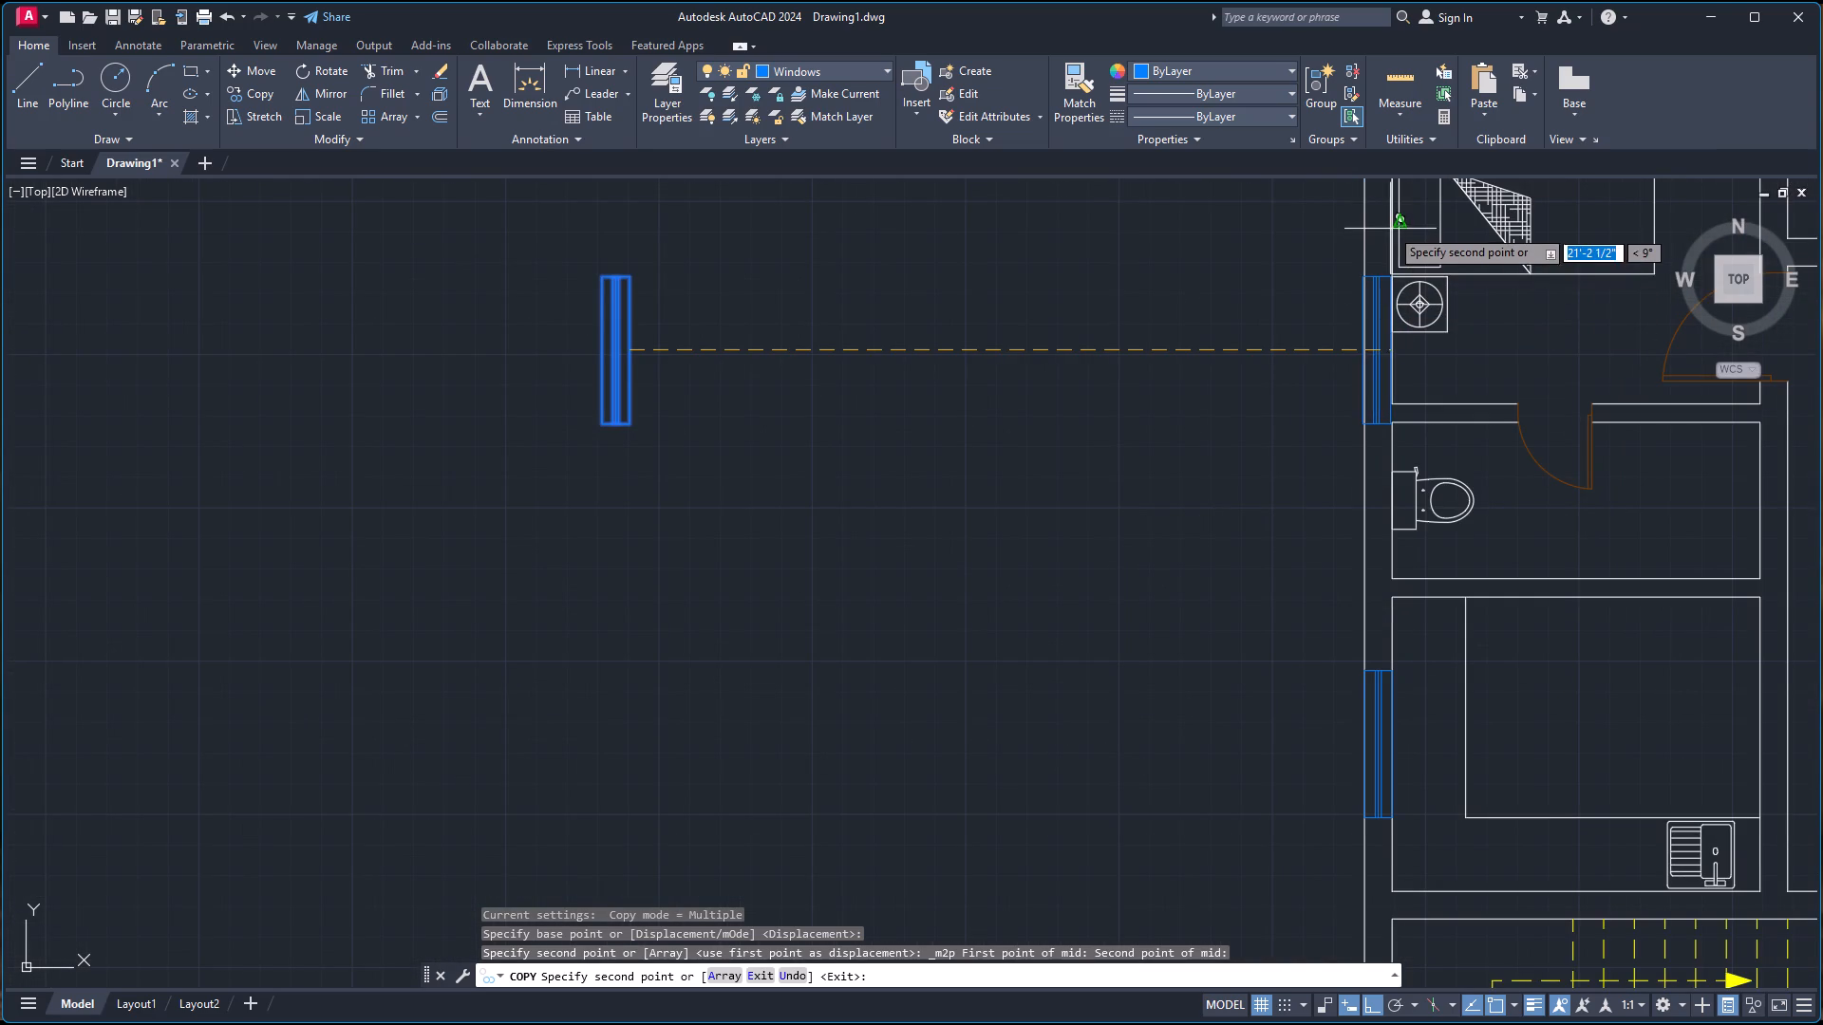
key(F8)
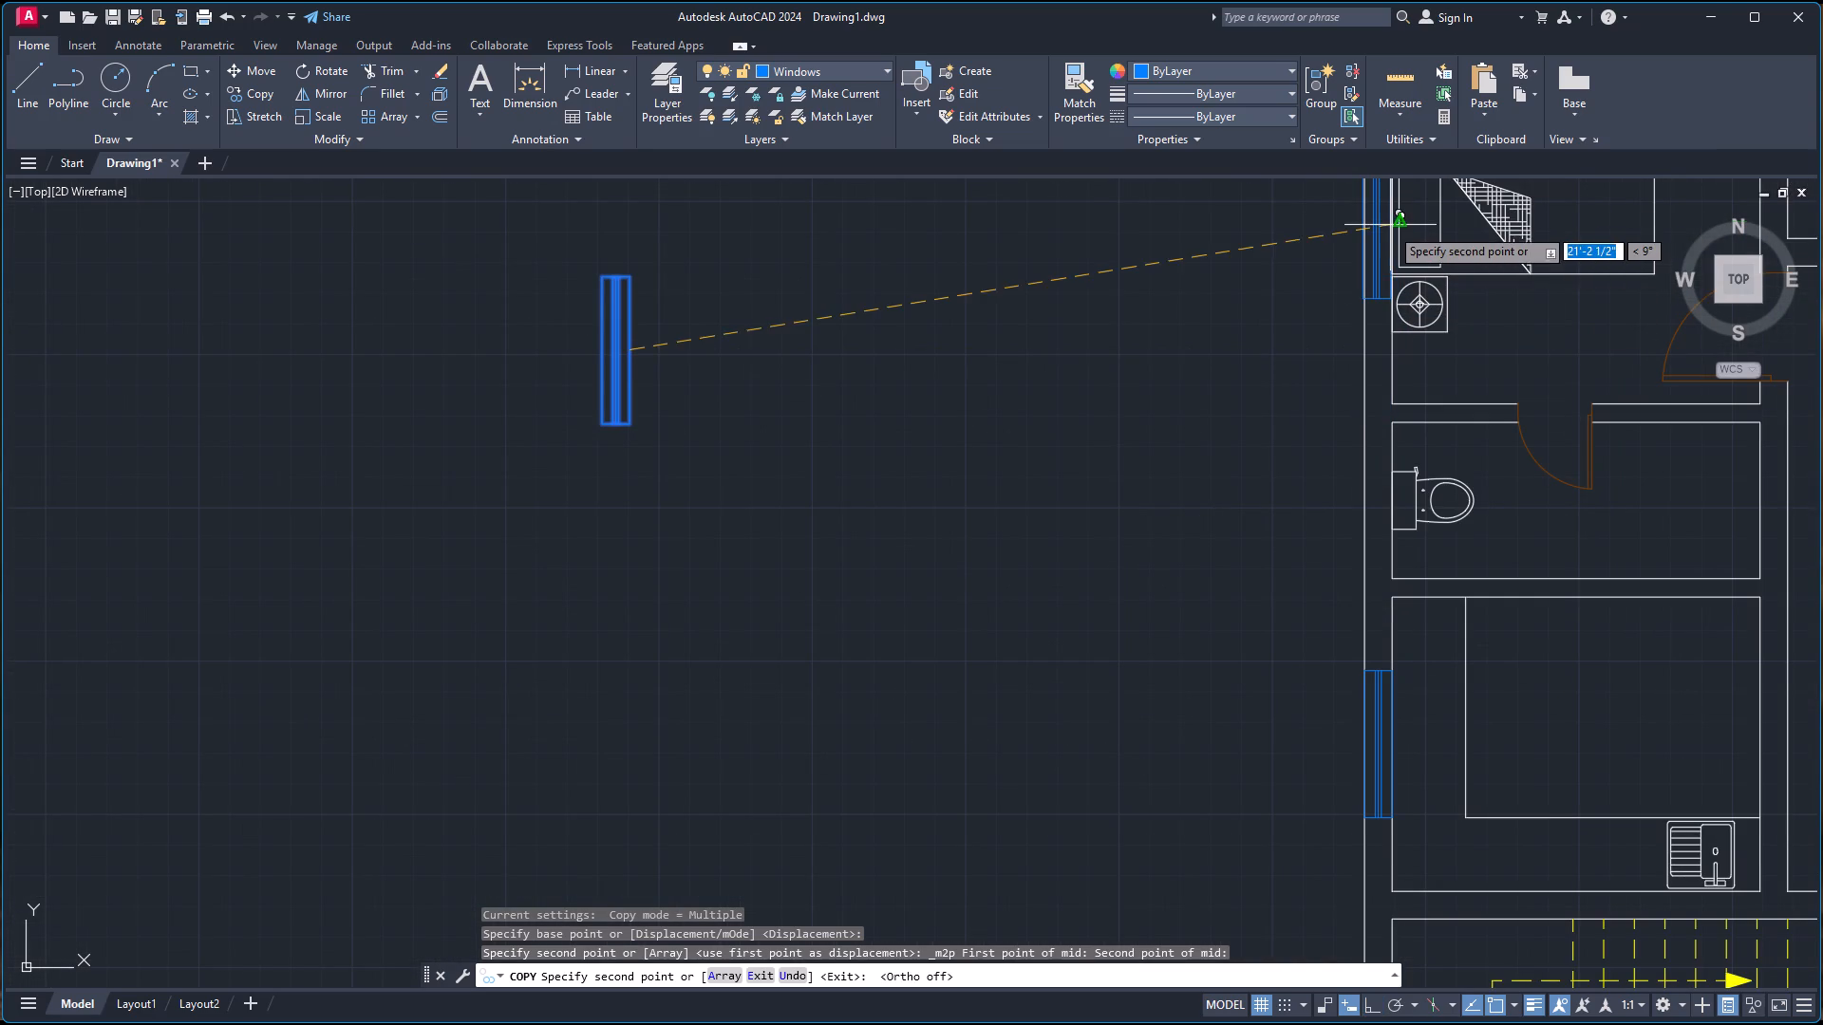
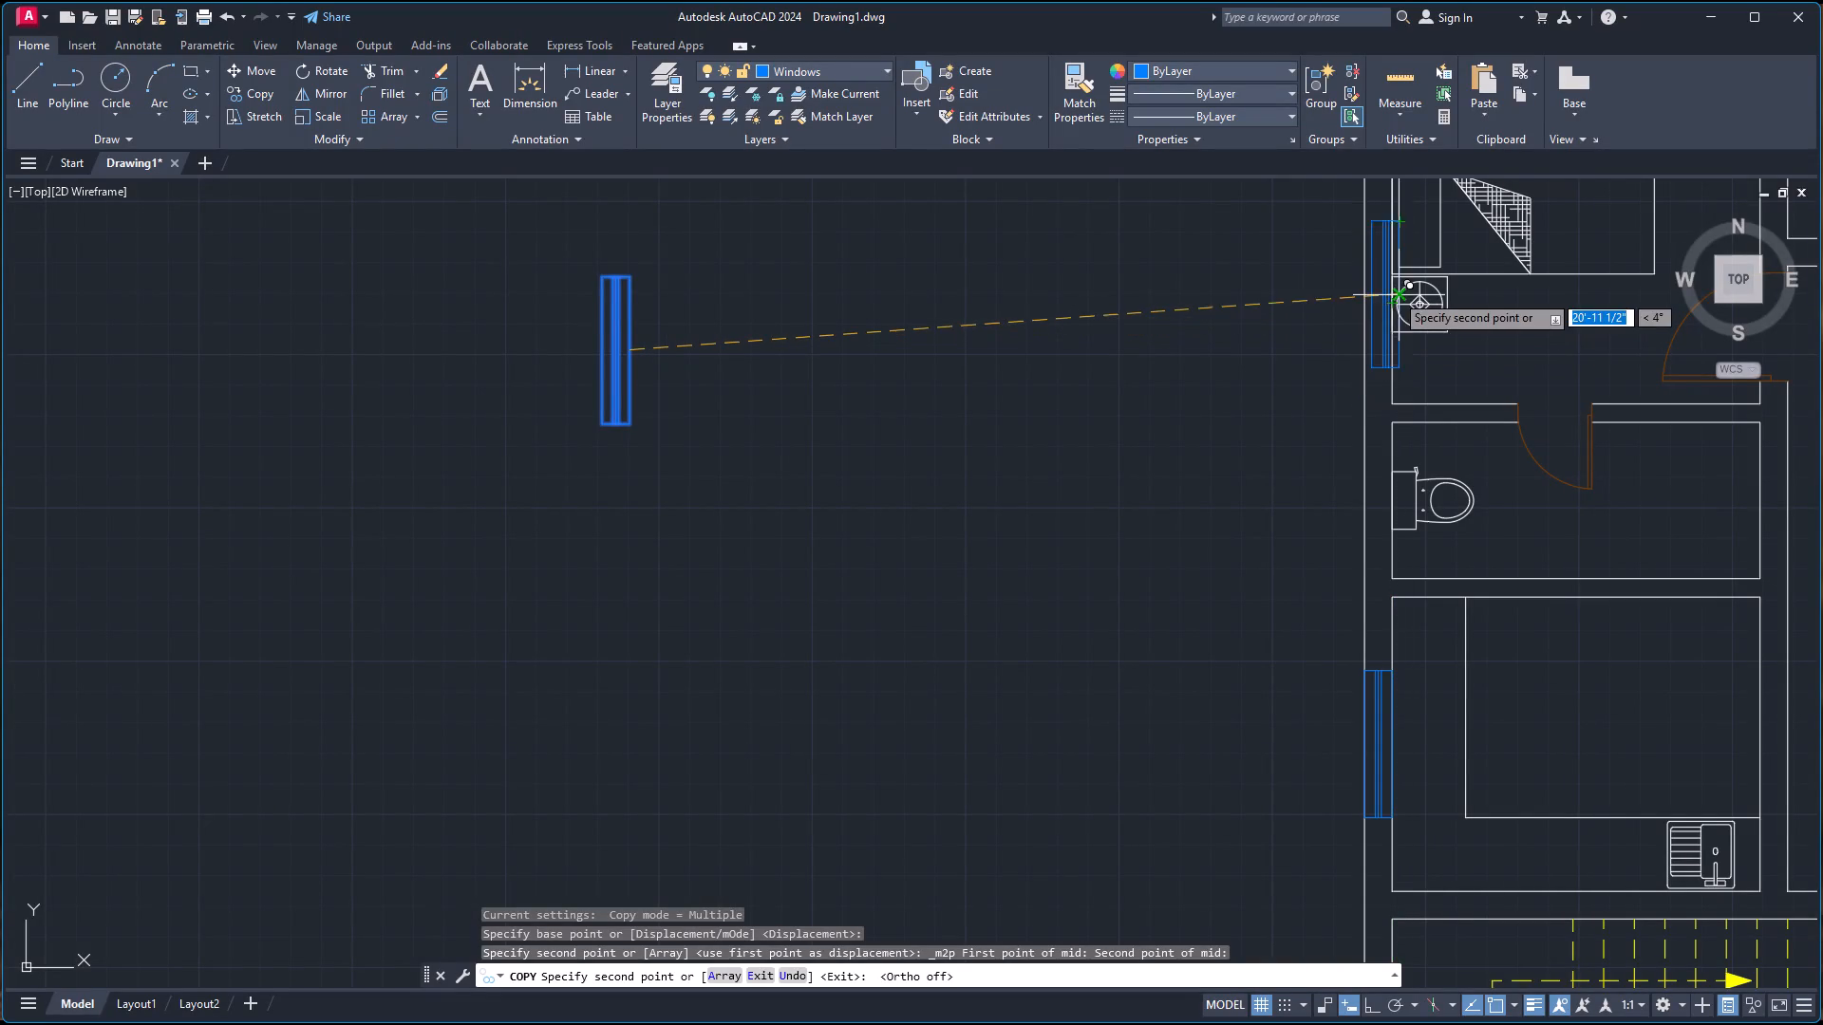
Place a copy of the window in the bedroom's outer wall, centred on the lower bedside table, and finish copying.
scroll(1395, 303, up, 3)
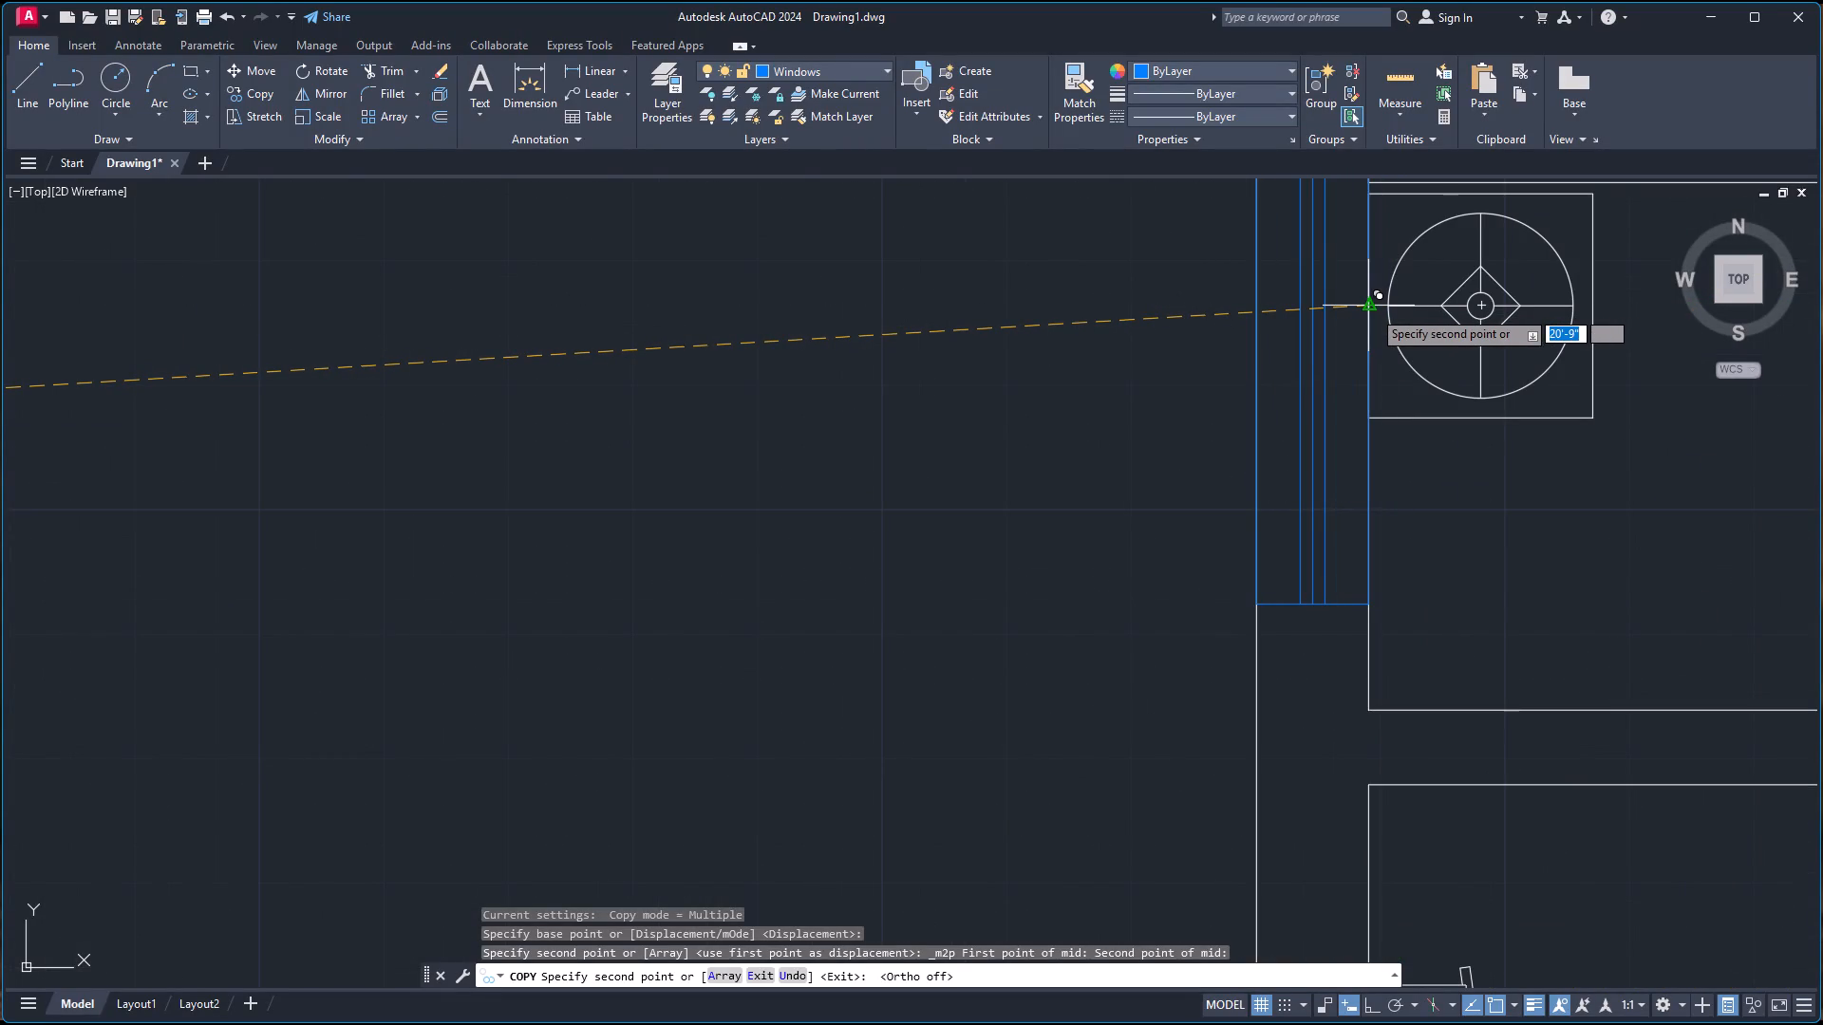
click(1372, 309)
scroll(1422, 300, down, 3)
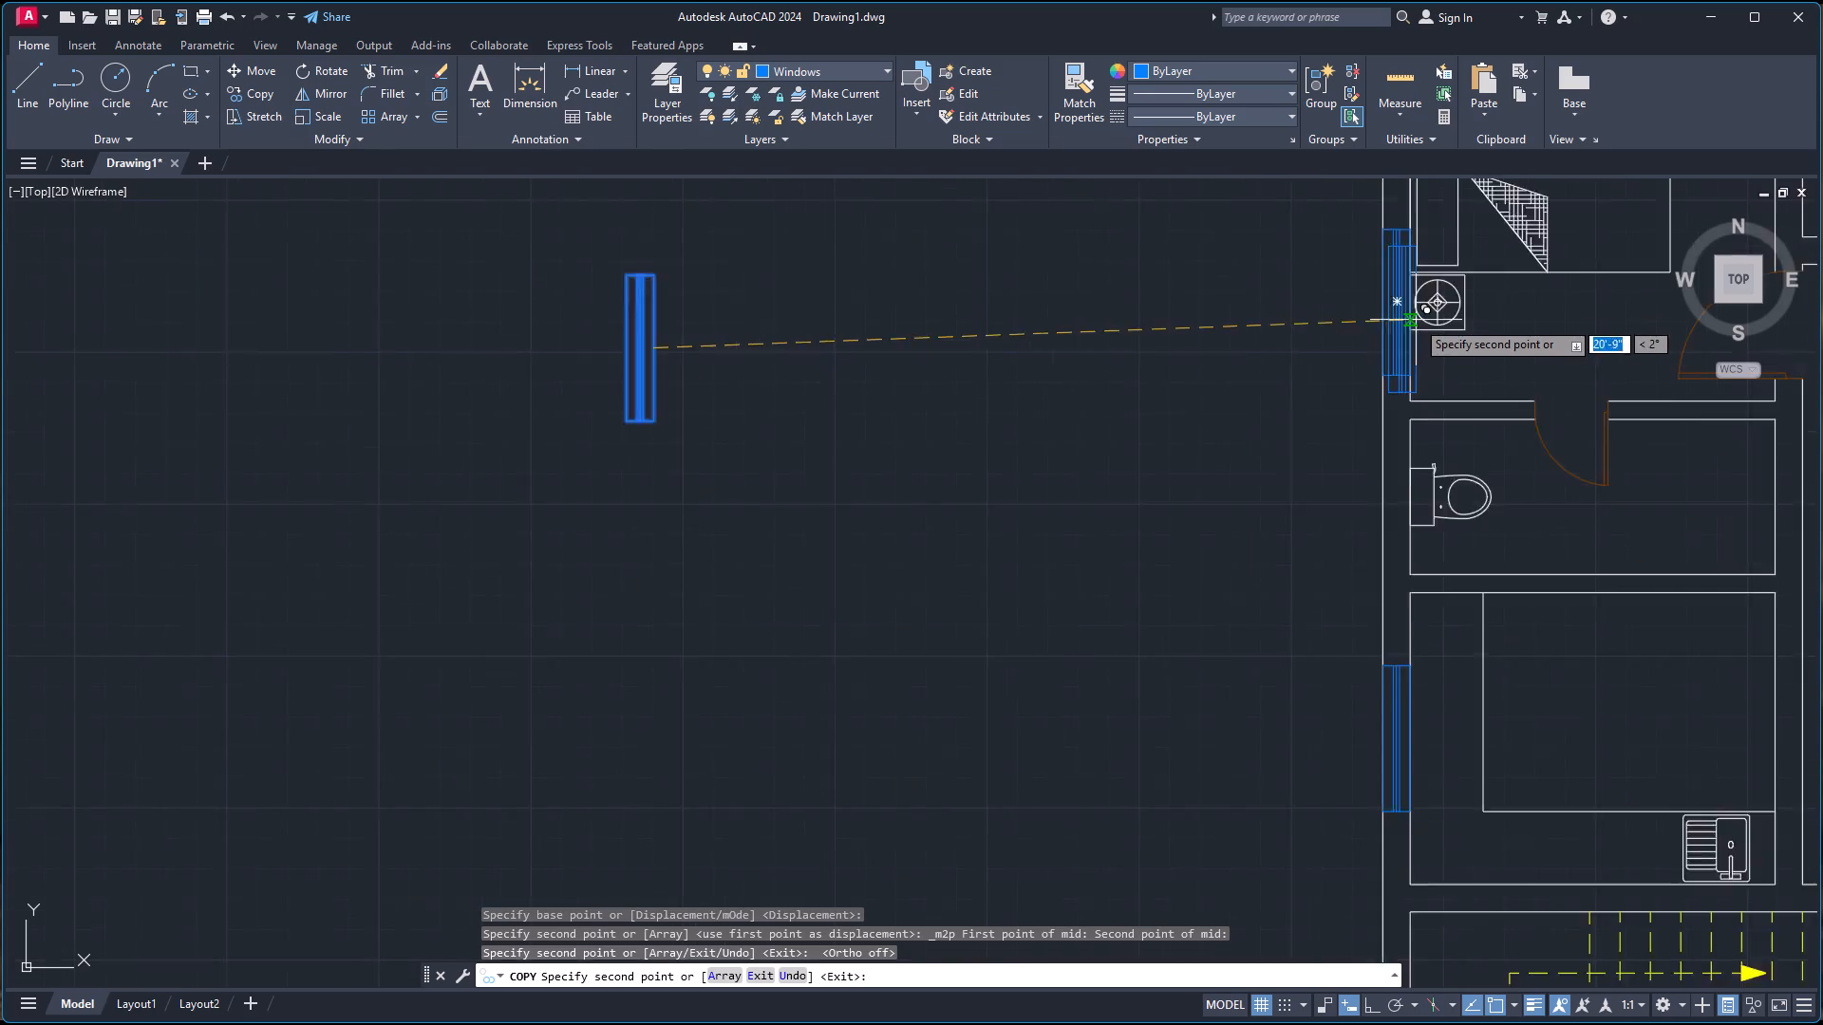
scroll(1416, 322, down, 5)
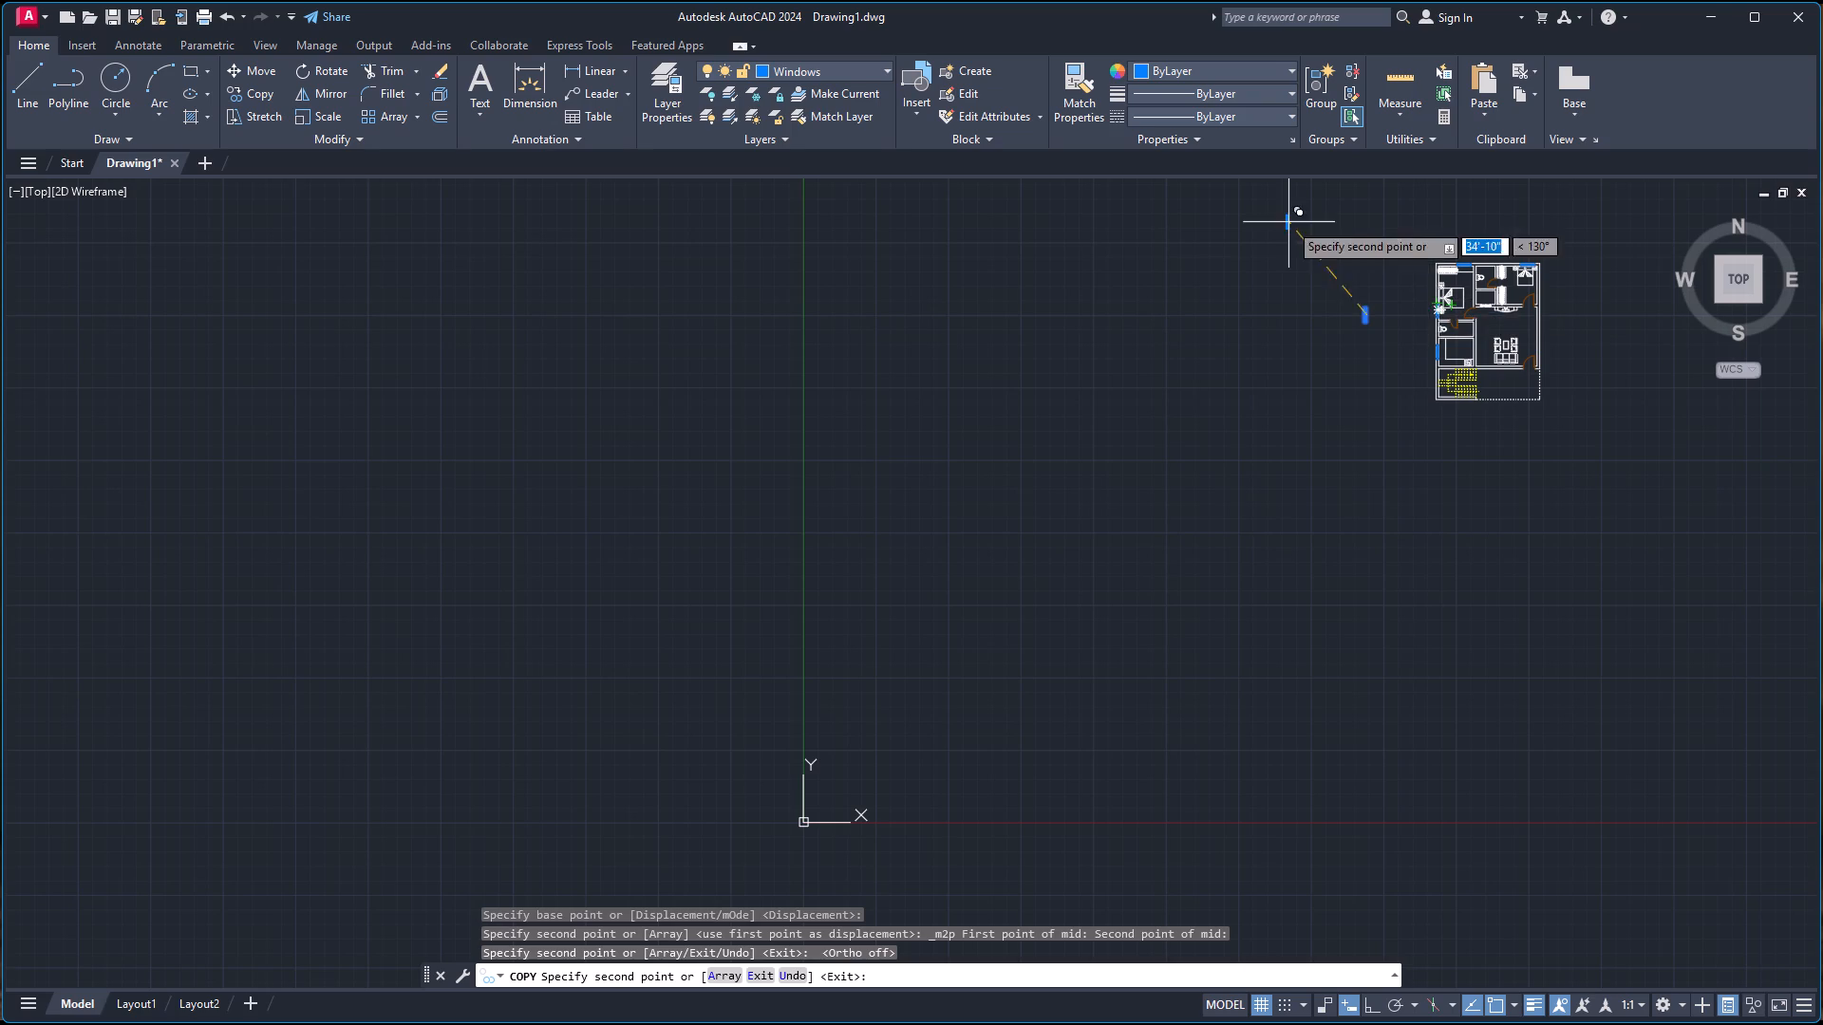
scroll(1323, 423, down, 2)
scroll(1348, 394, up, 6)
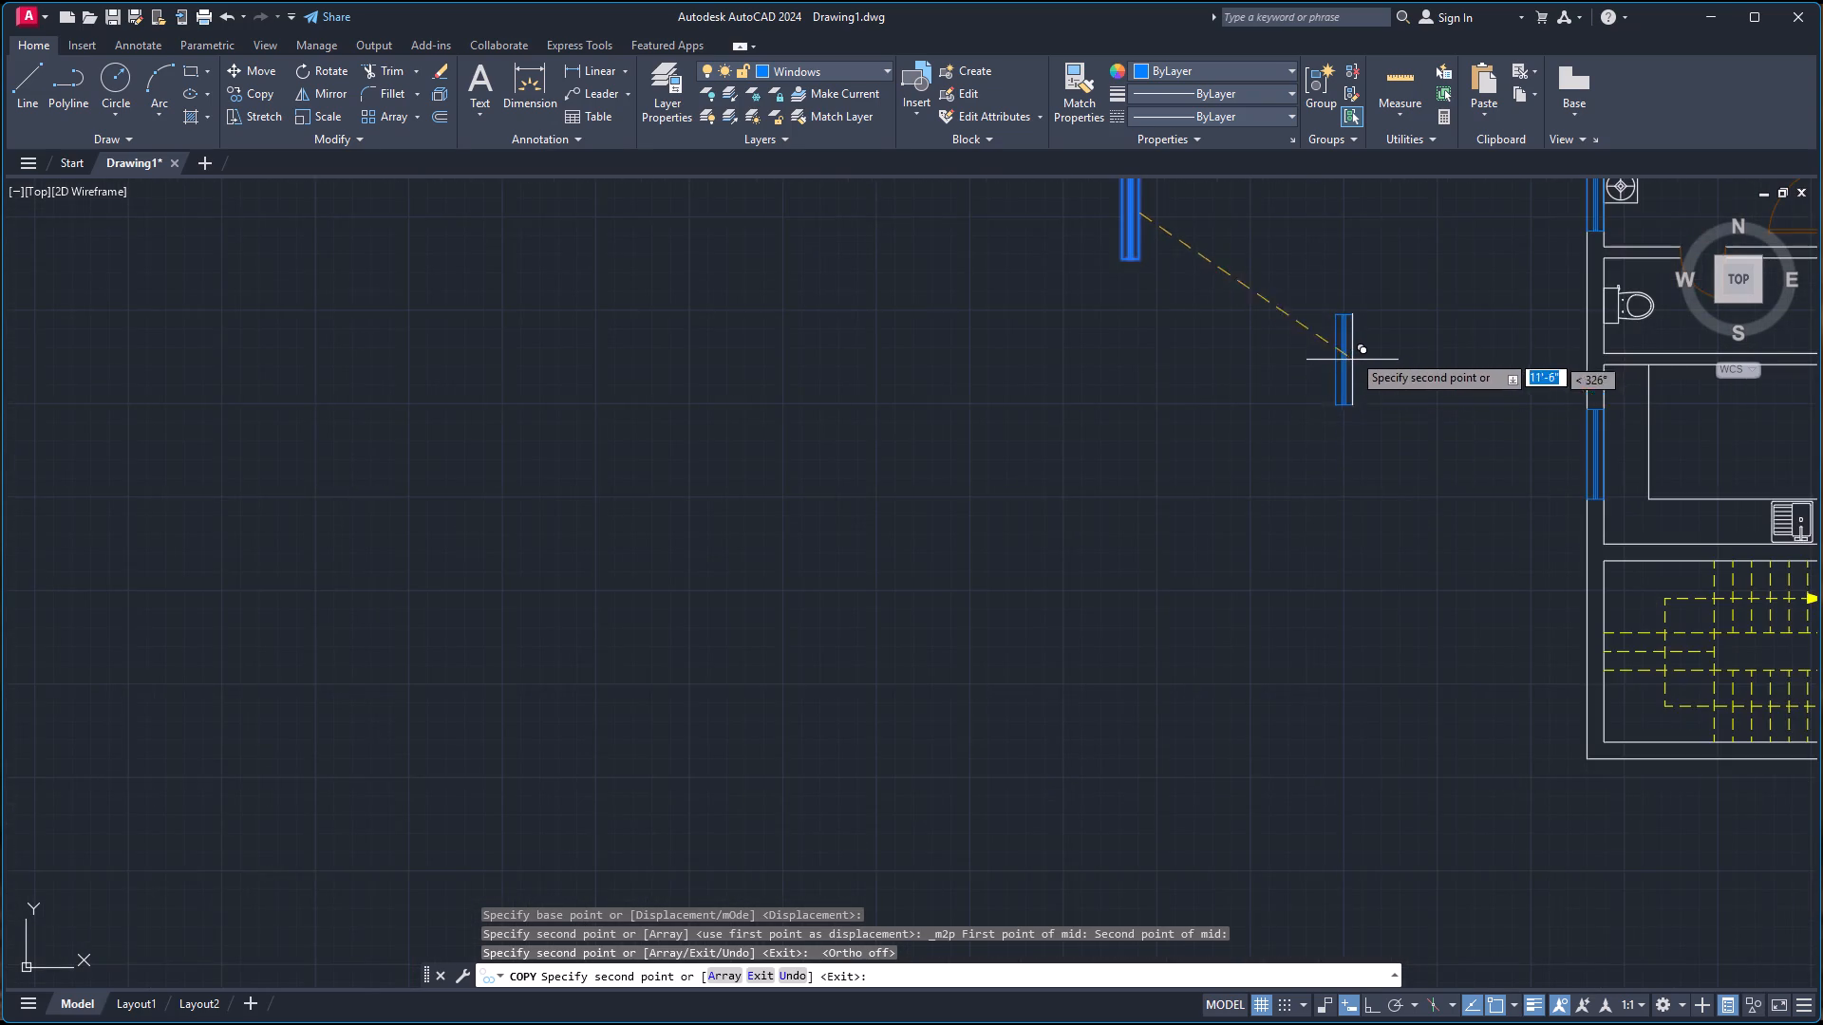
scroll(1354, 345, down, 2)
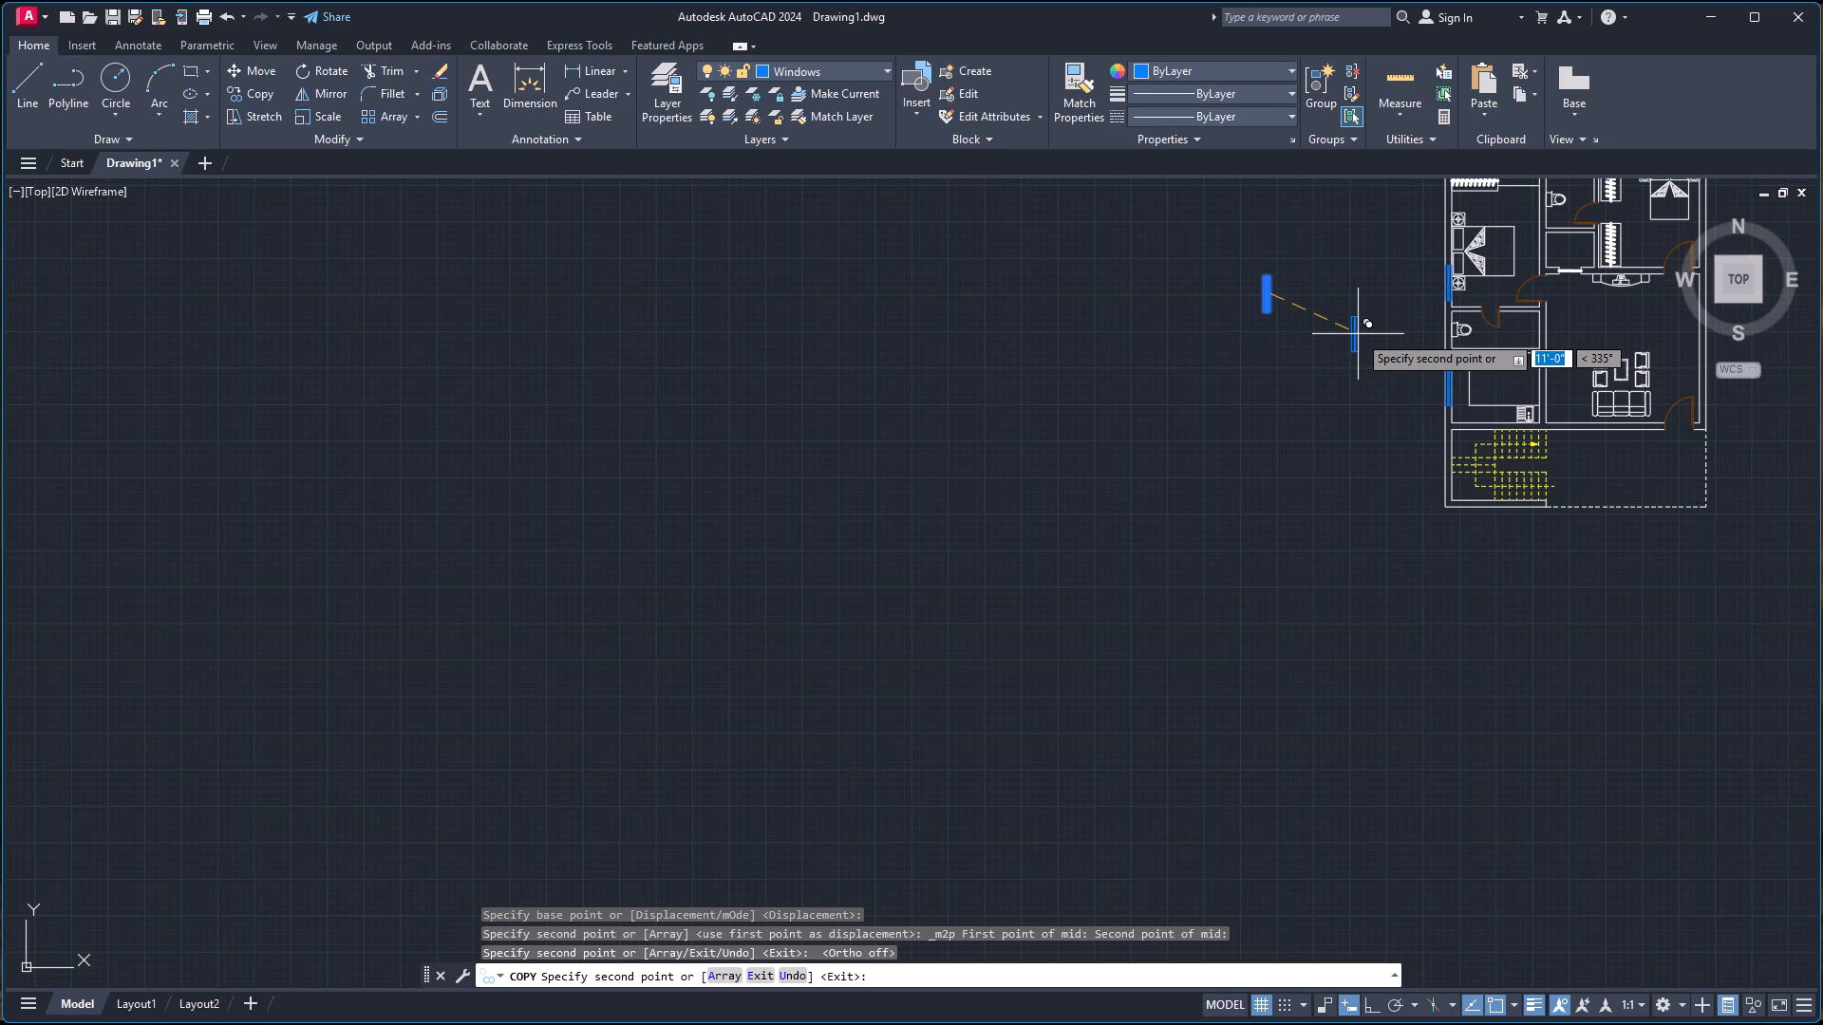
key(Escape)
Shorten the spare window outside the plan by stretching its upper end 2' straight down with Ortho on.
scroll(1359, 282, up, 1)
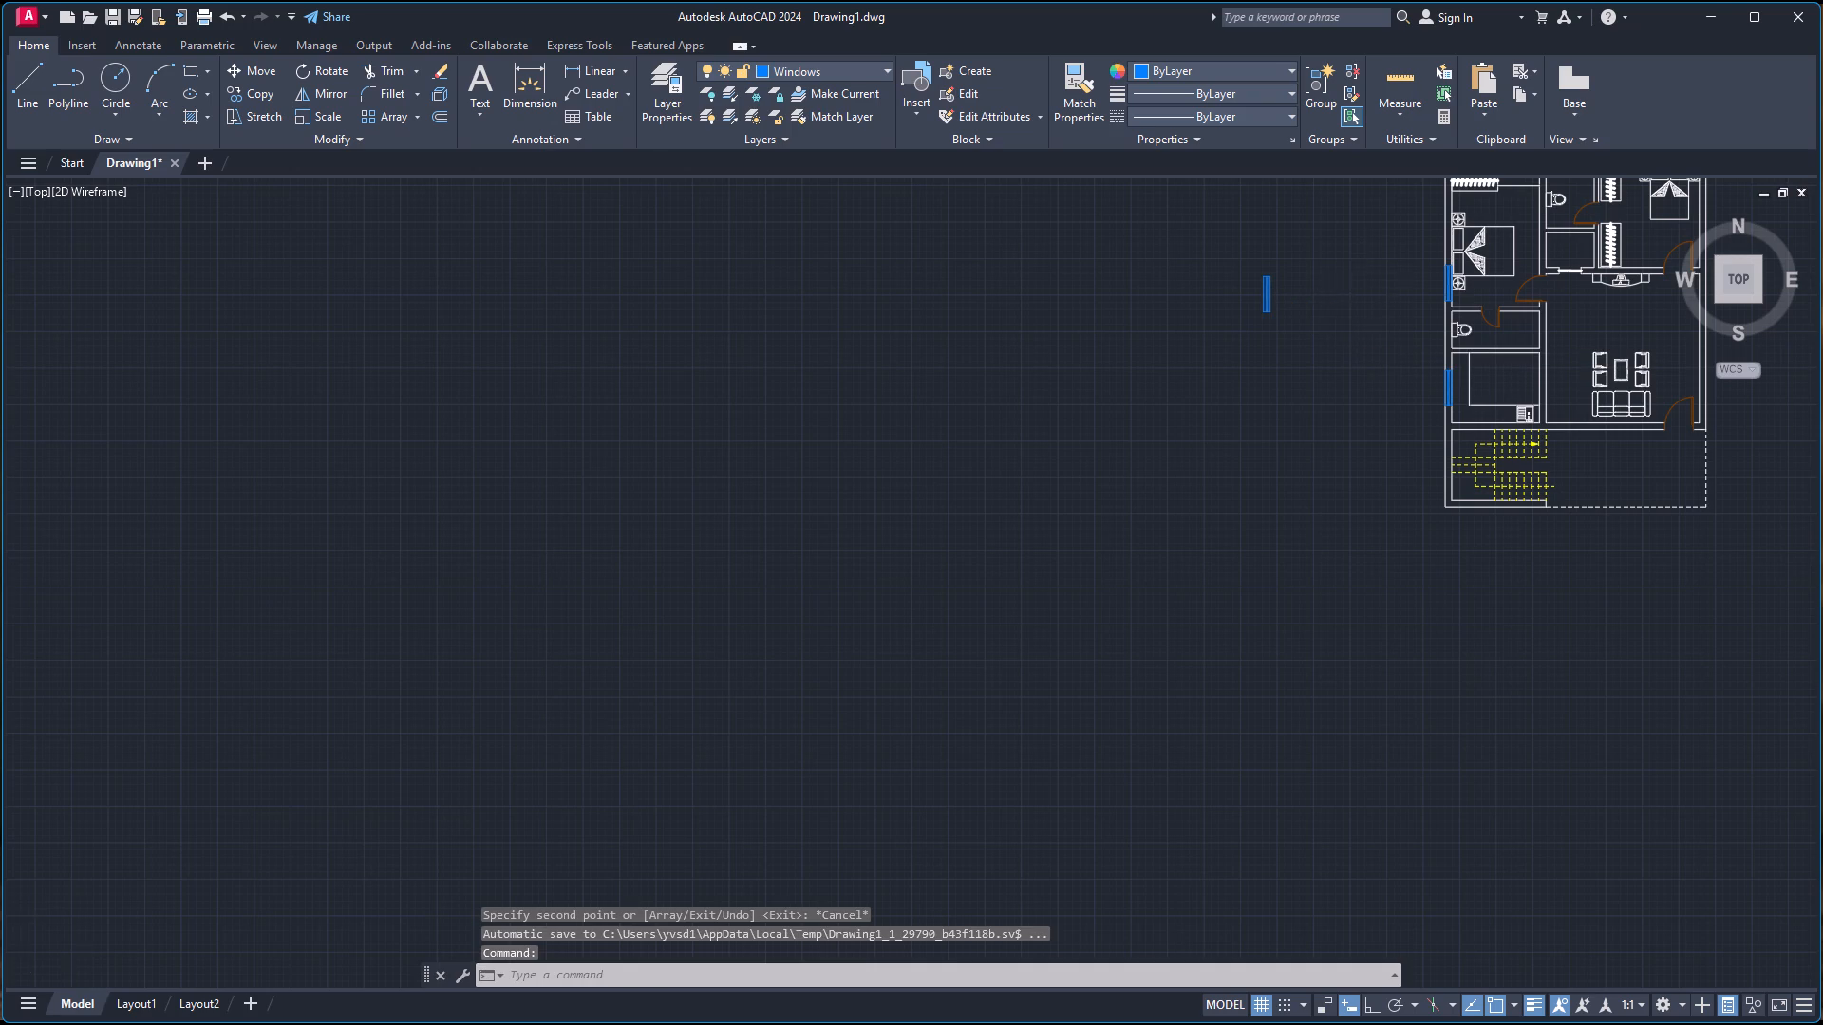
scroll(1354, 279, up, 2)
scroll(1119, 261, up, 3)
scroll(799, 325, down, 2)
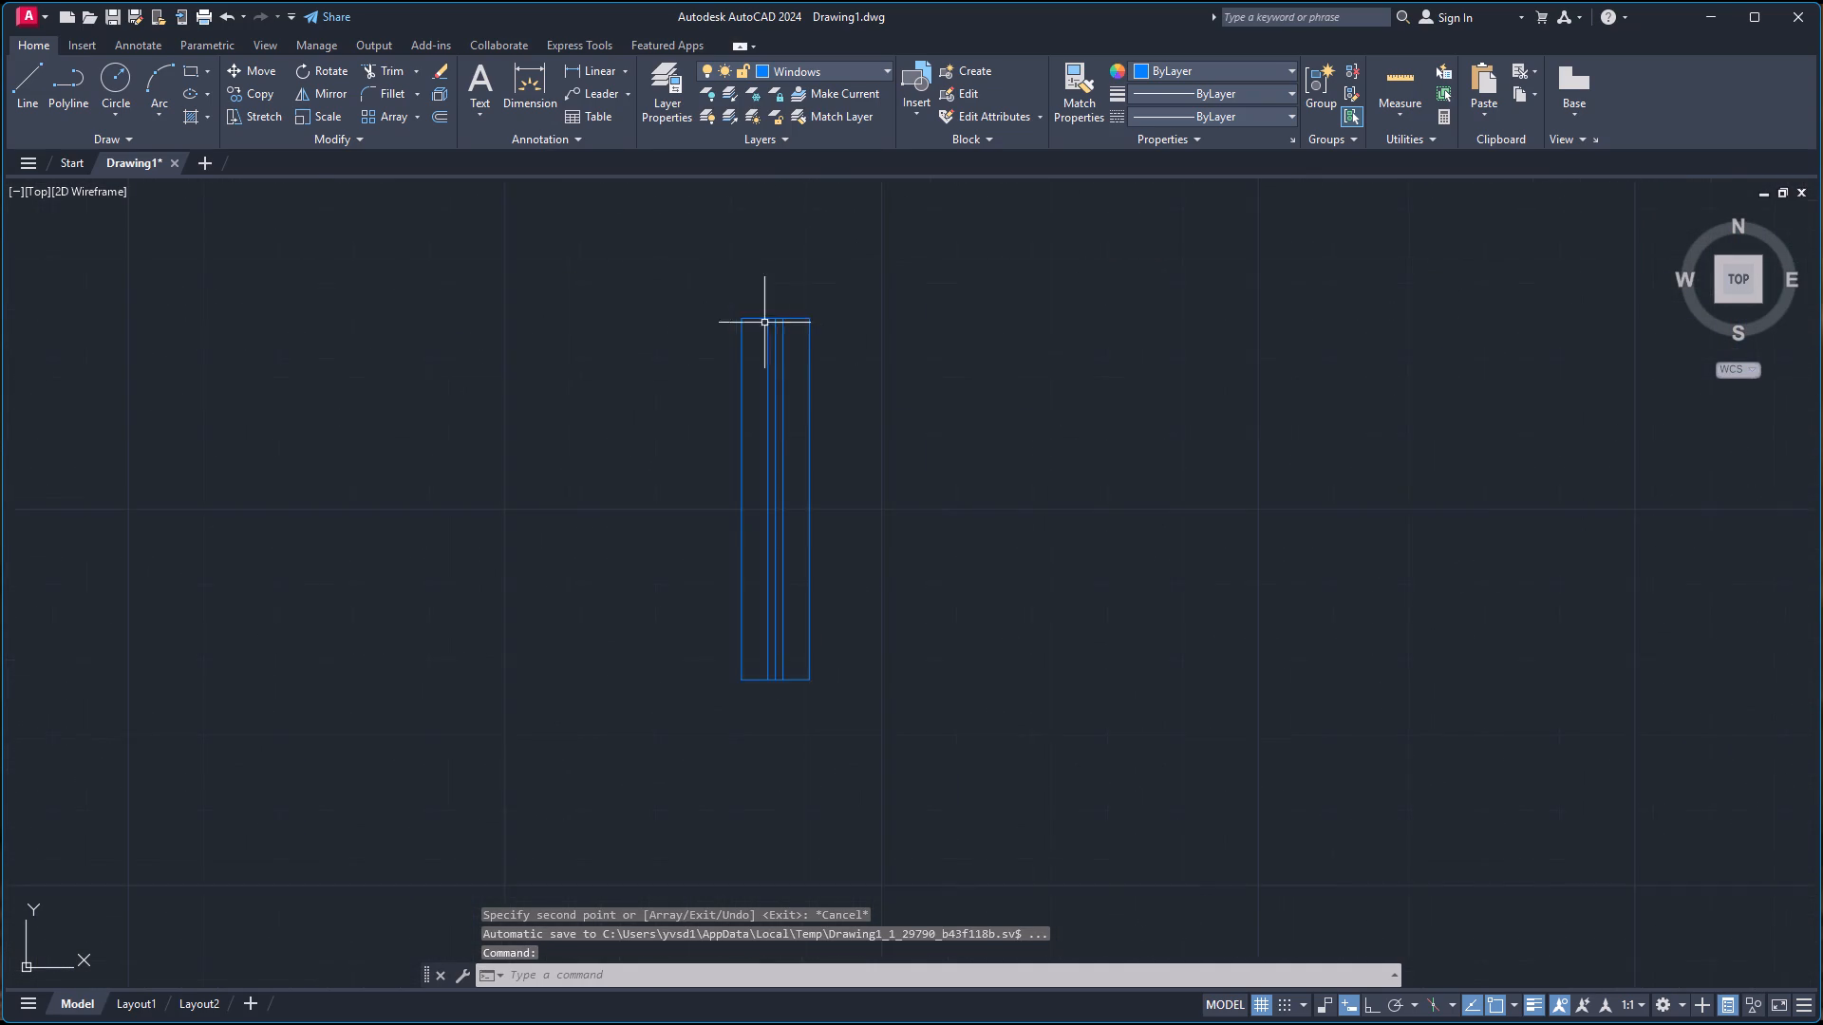
click(725, 282)
click(758, 280)
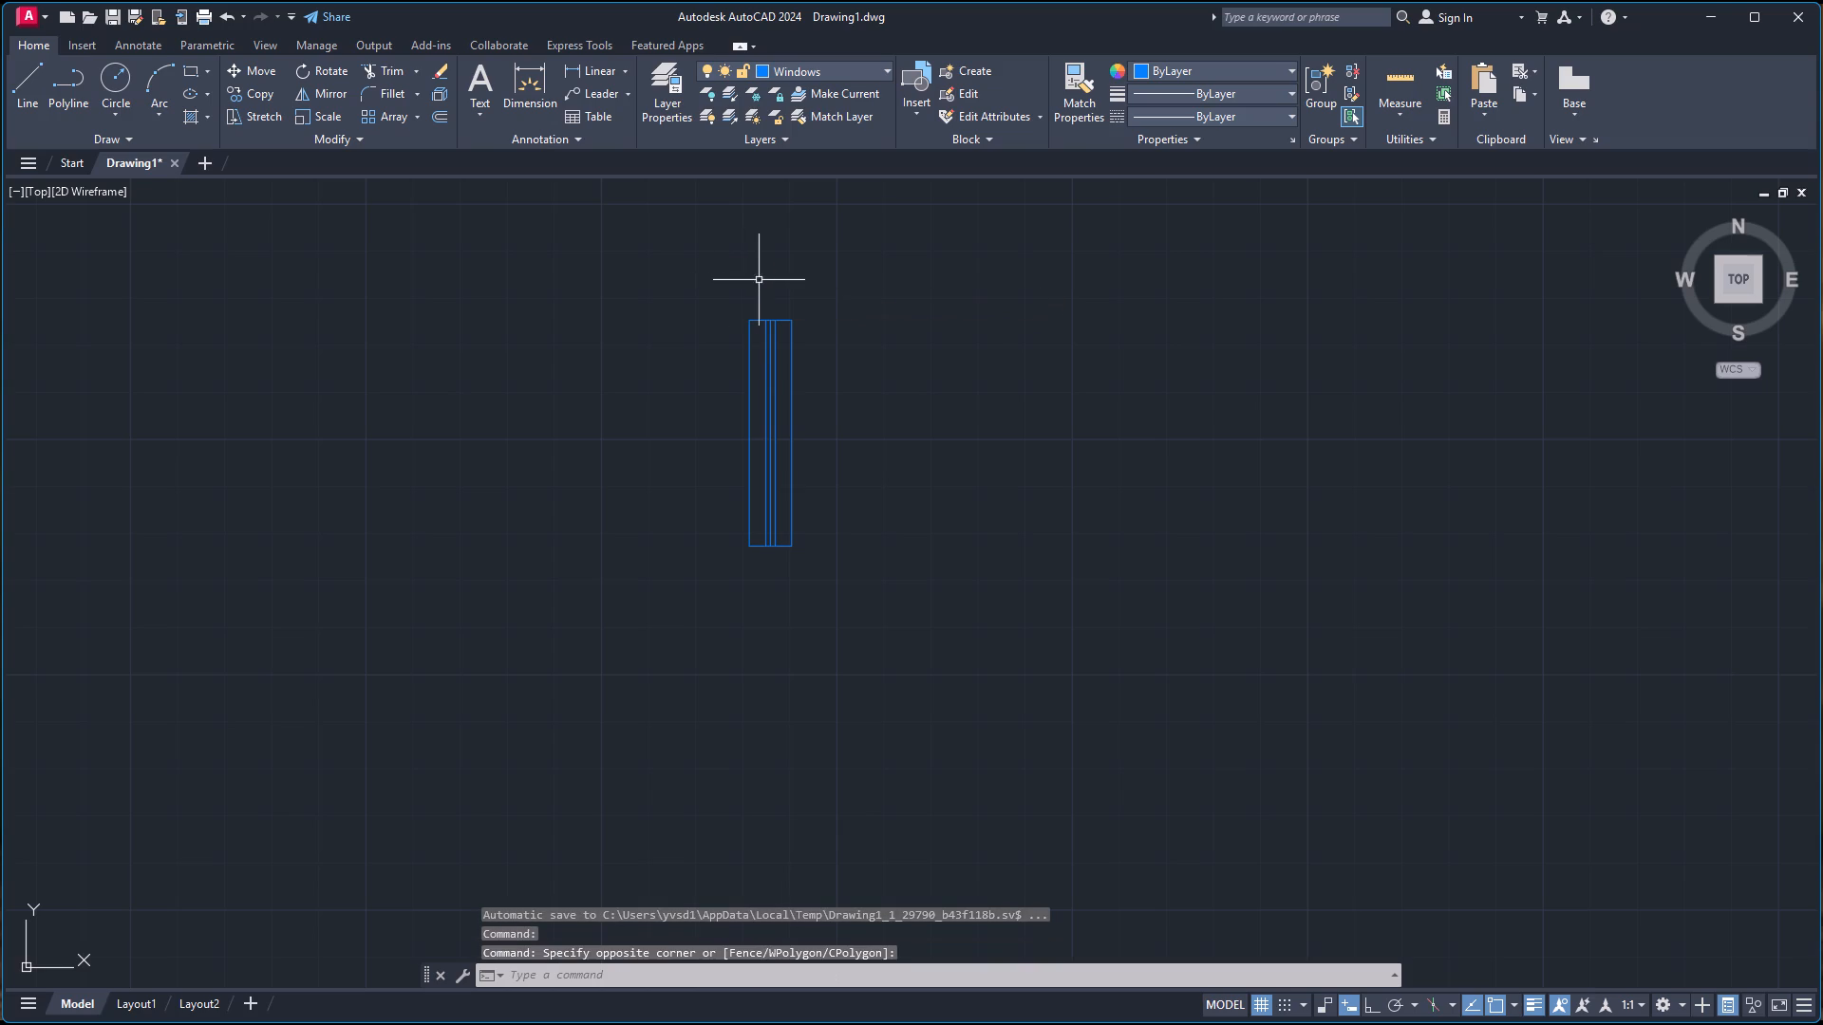
key(s)
key(Return)
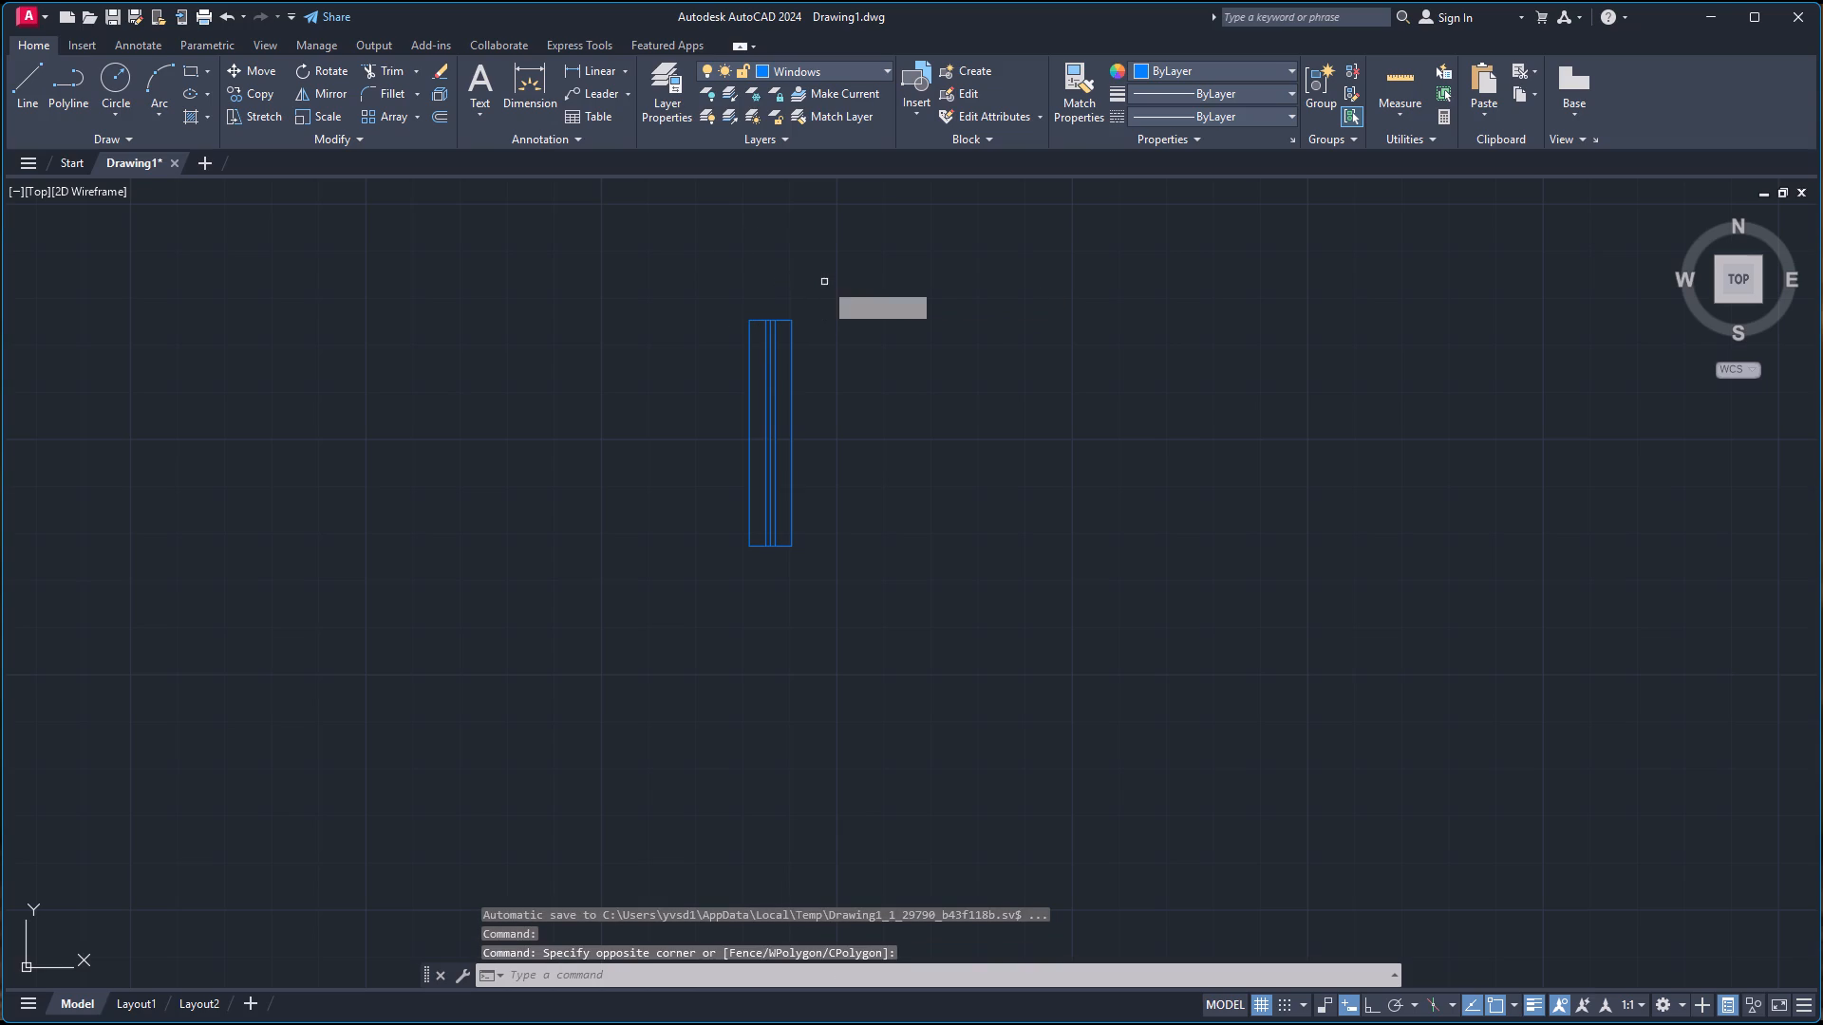
click(813, 285)
click(720, 381)
key(Return)
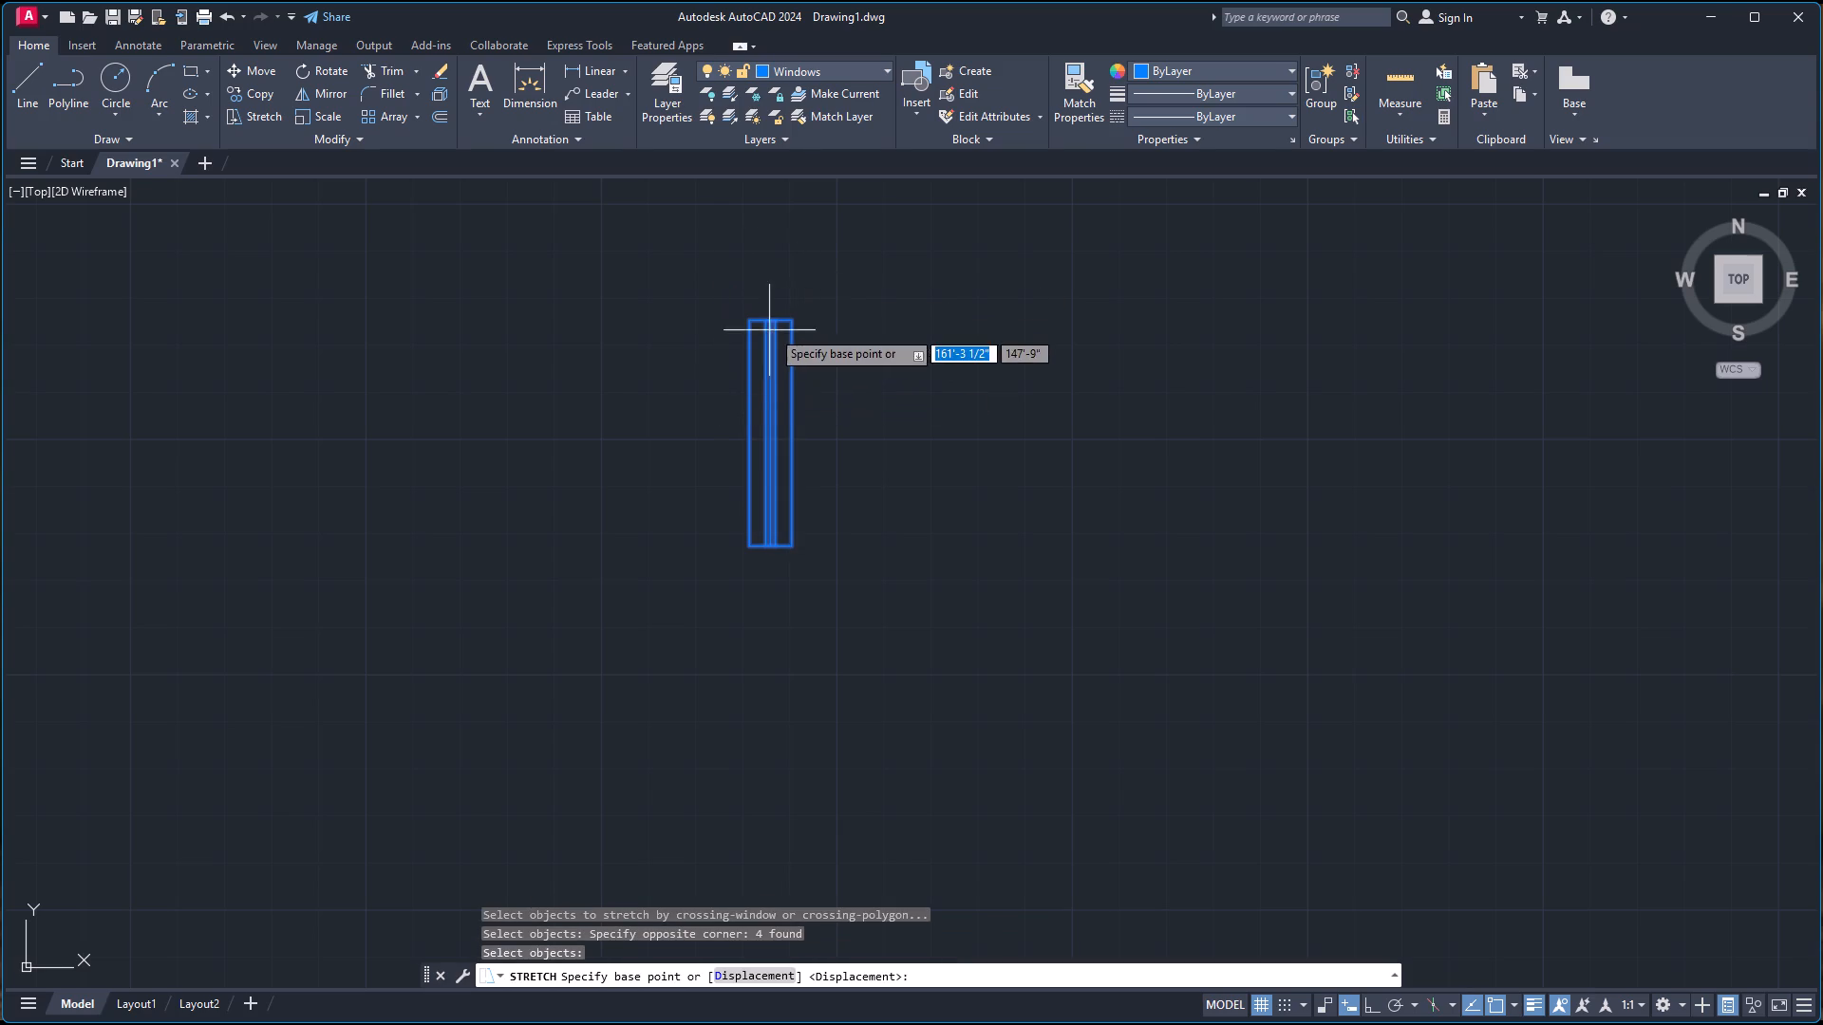
click(791, 314)
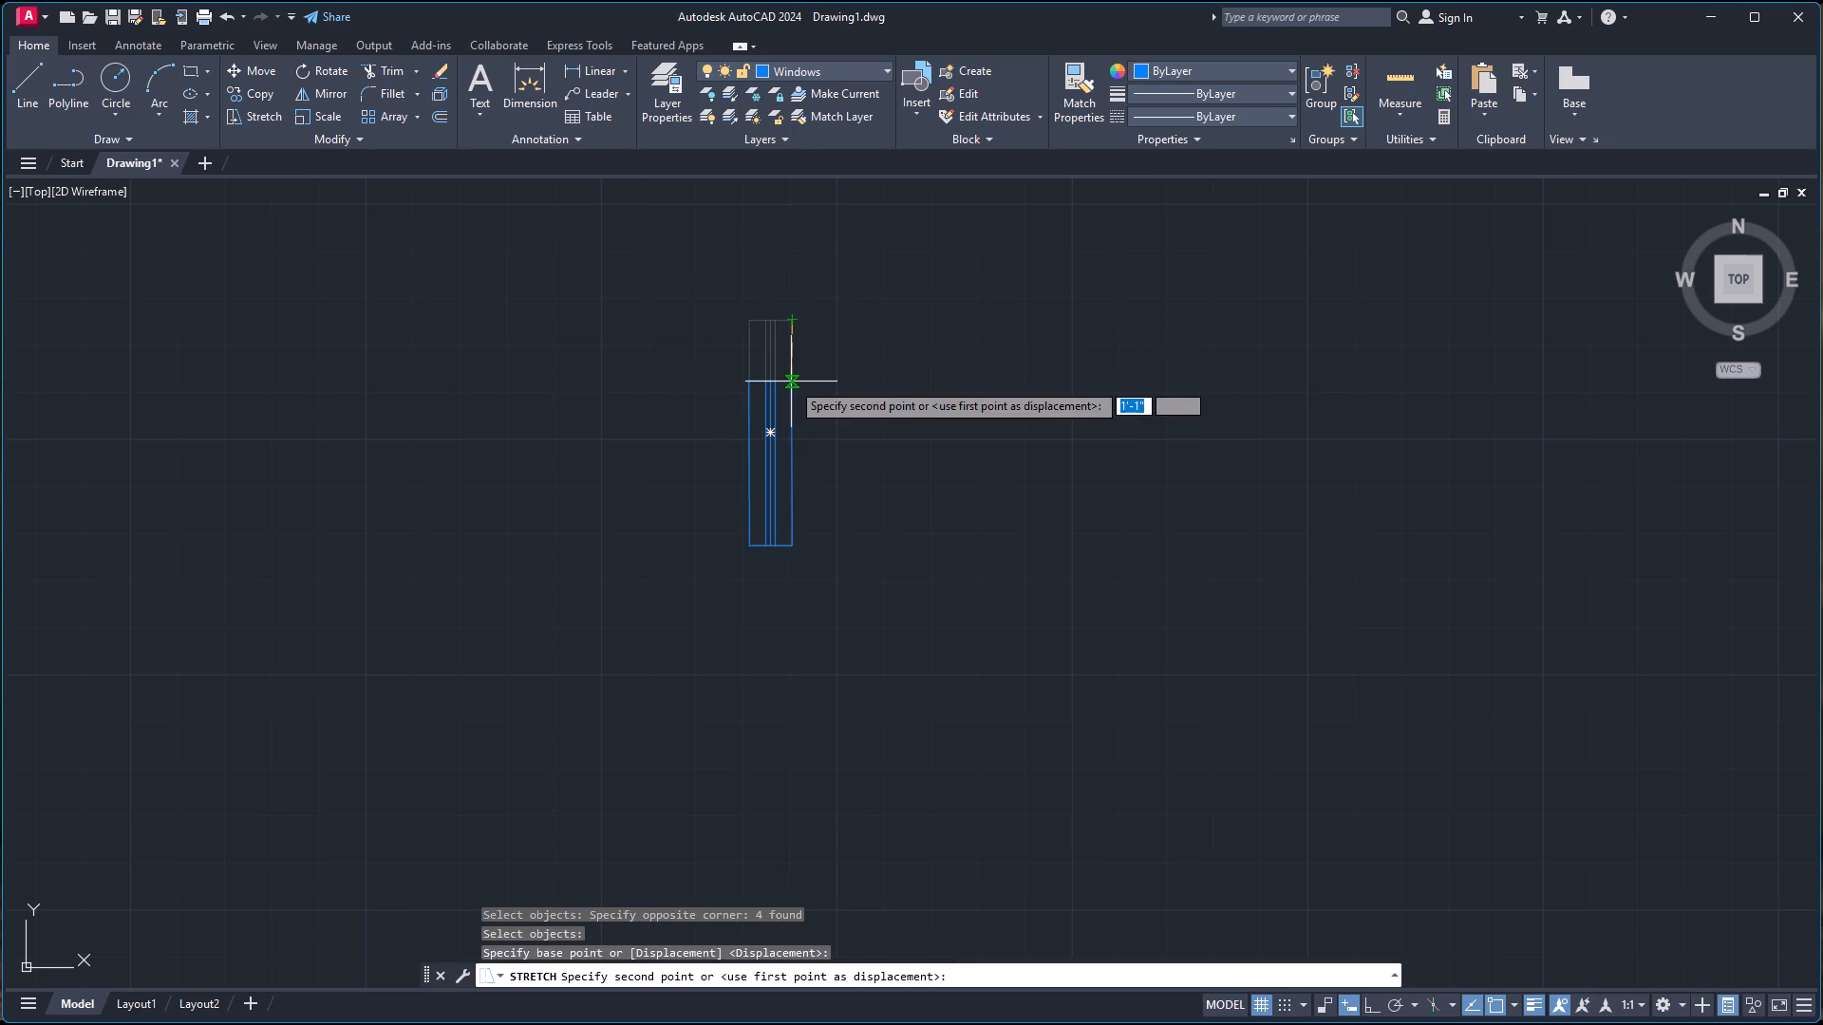
key(F8)
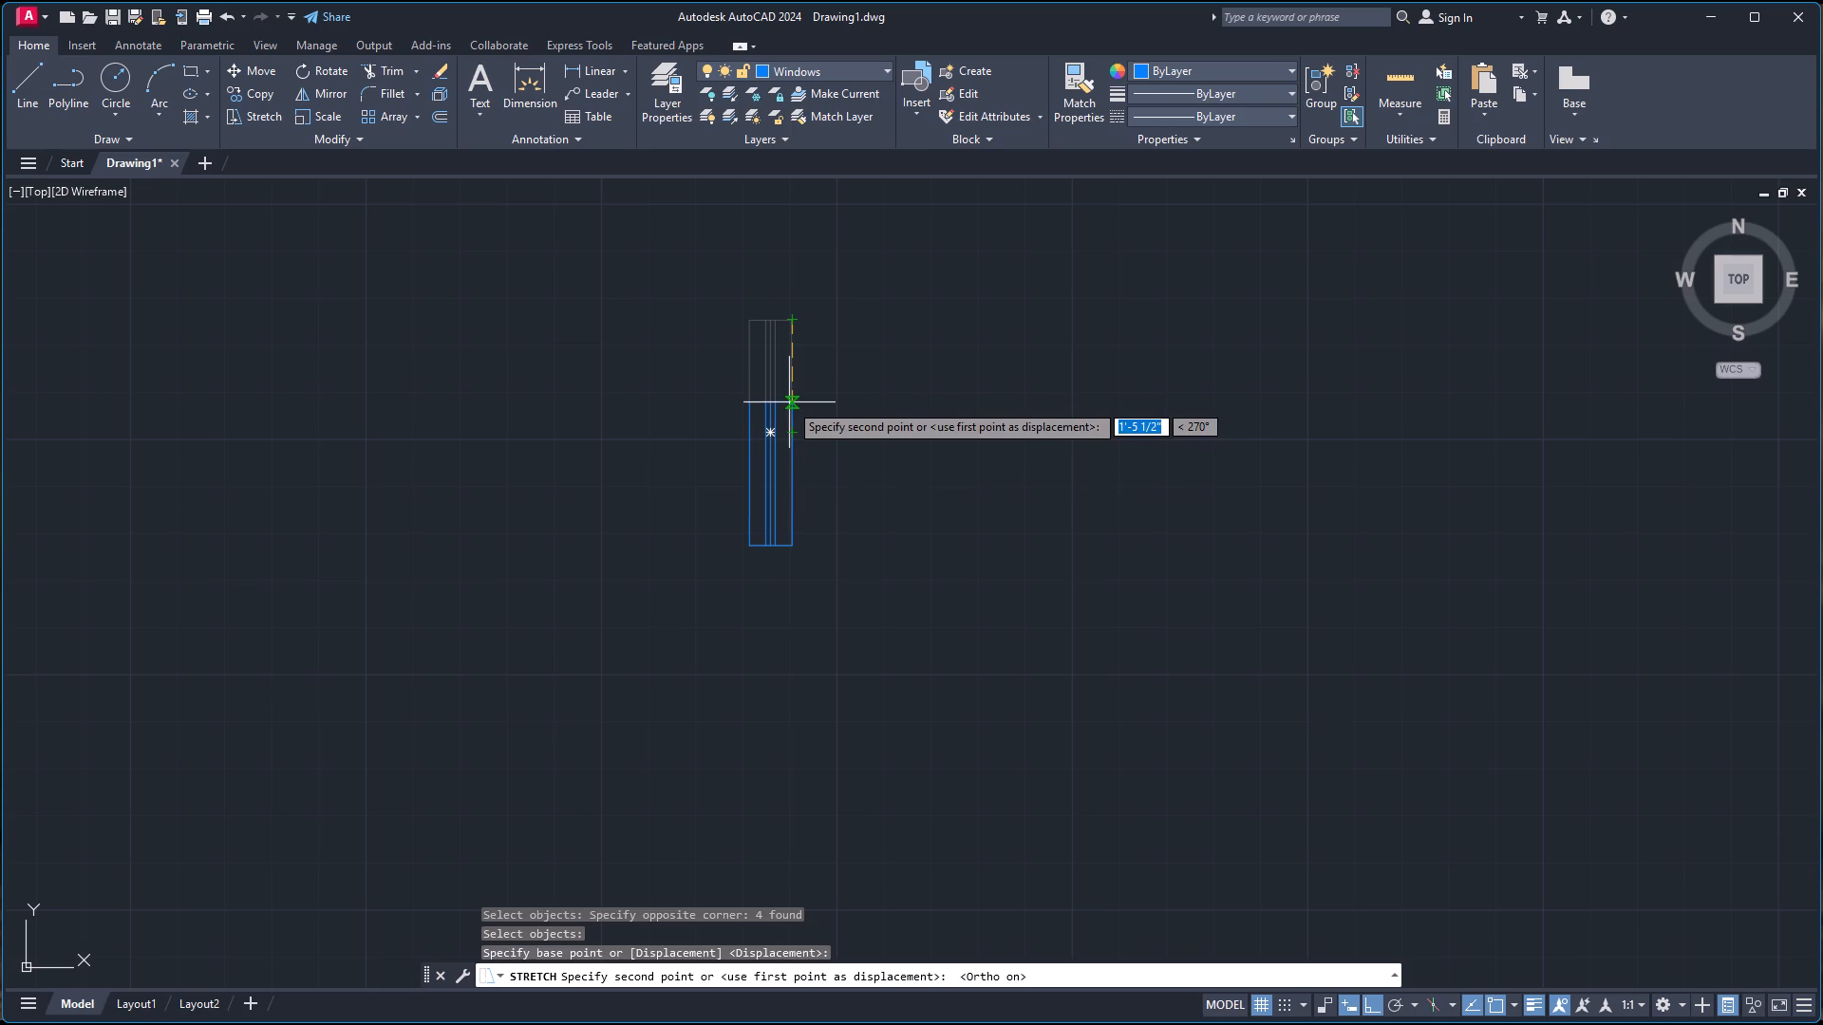
key(2)
key(apostrophe)
key(Return)
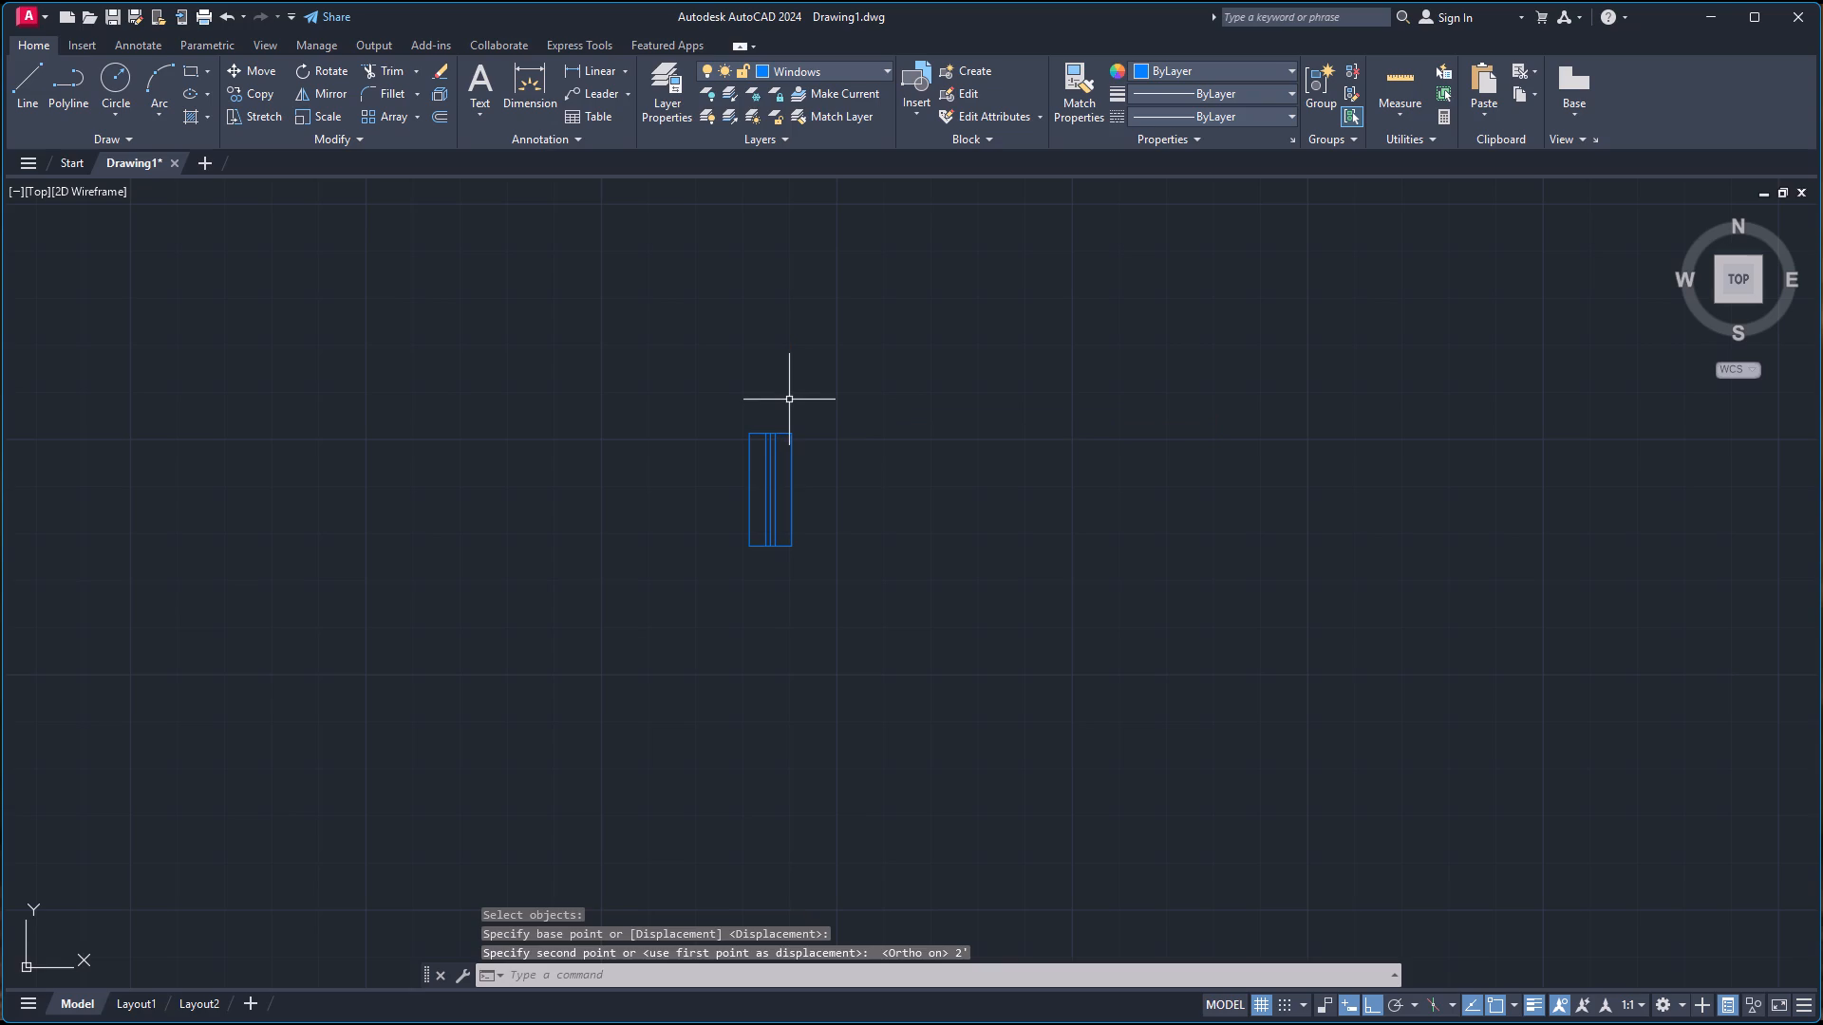
Copy the shortened window by its outer long edge's midpoint to midway between the two inner corners of the lower toilet's exterior wall.
click(728, 417)
click(818, 564)
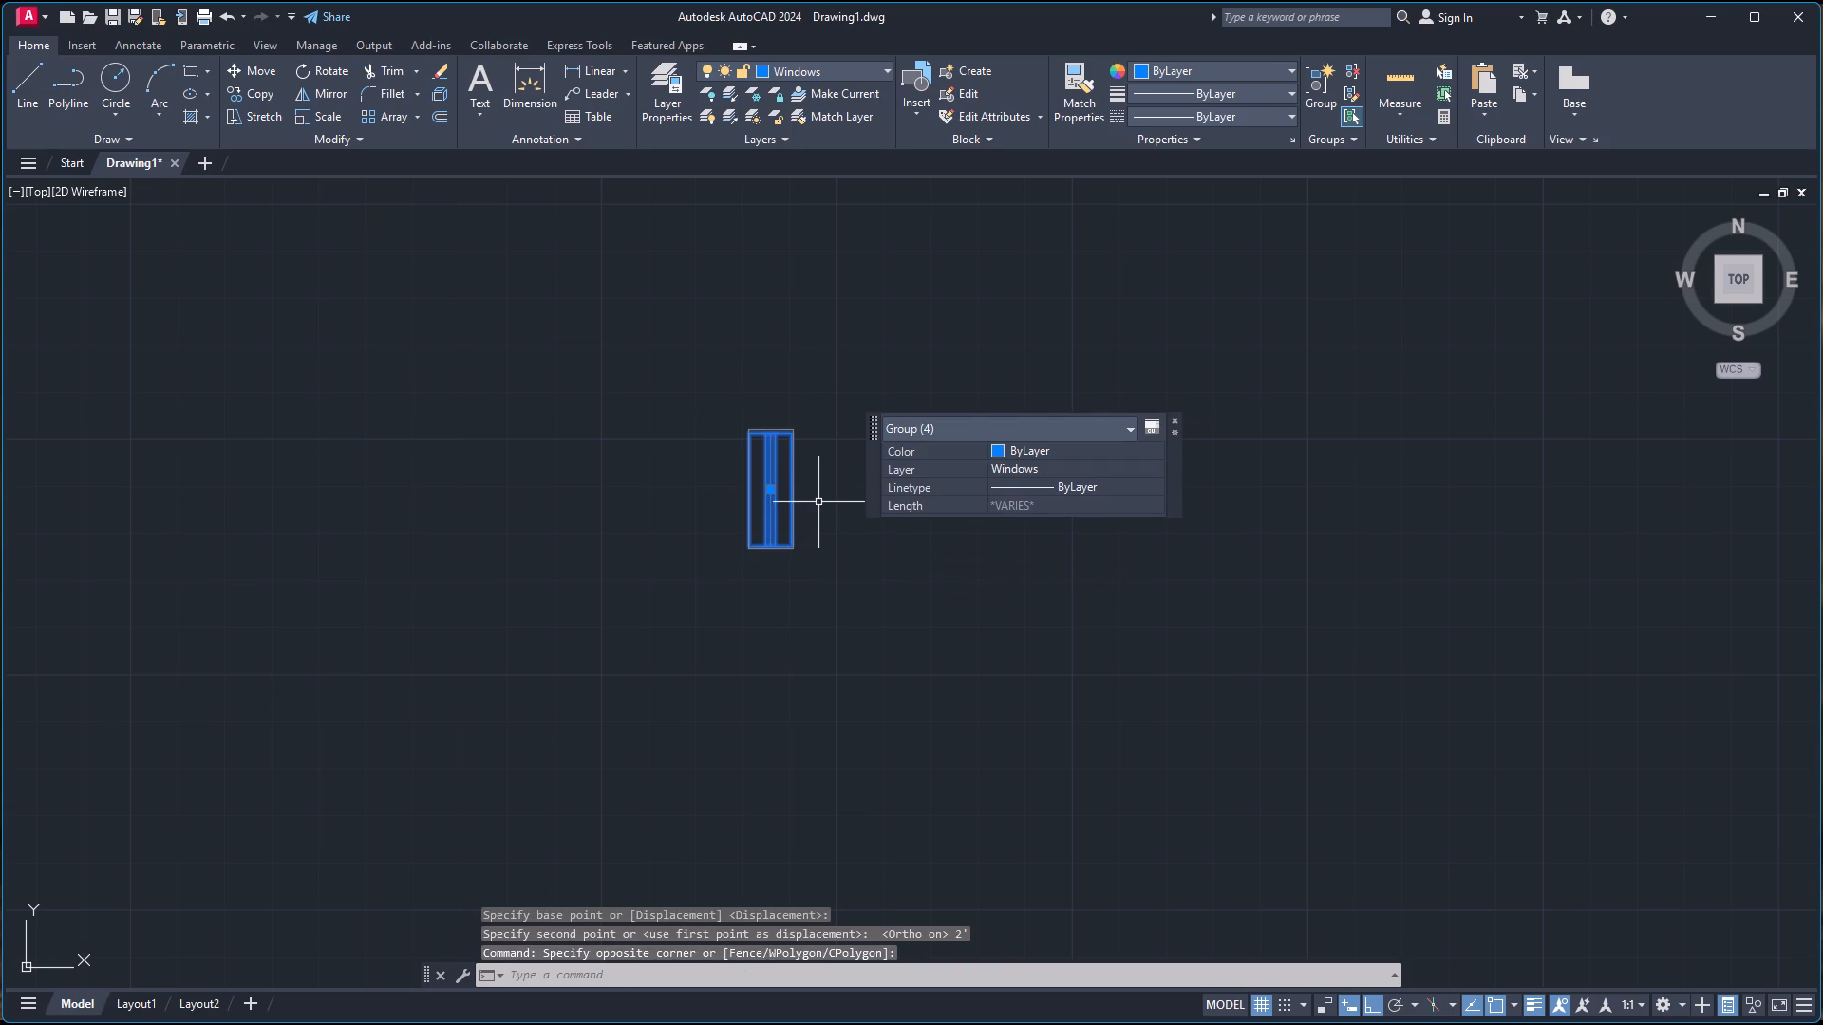
text(co)
key(Return)
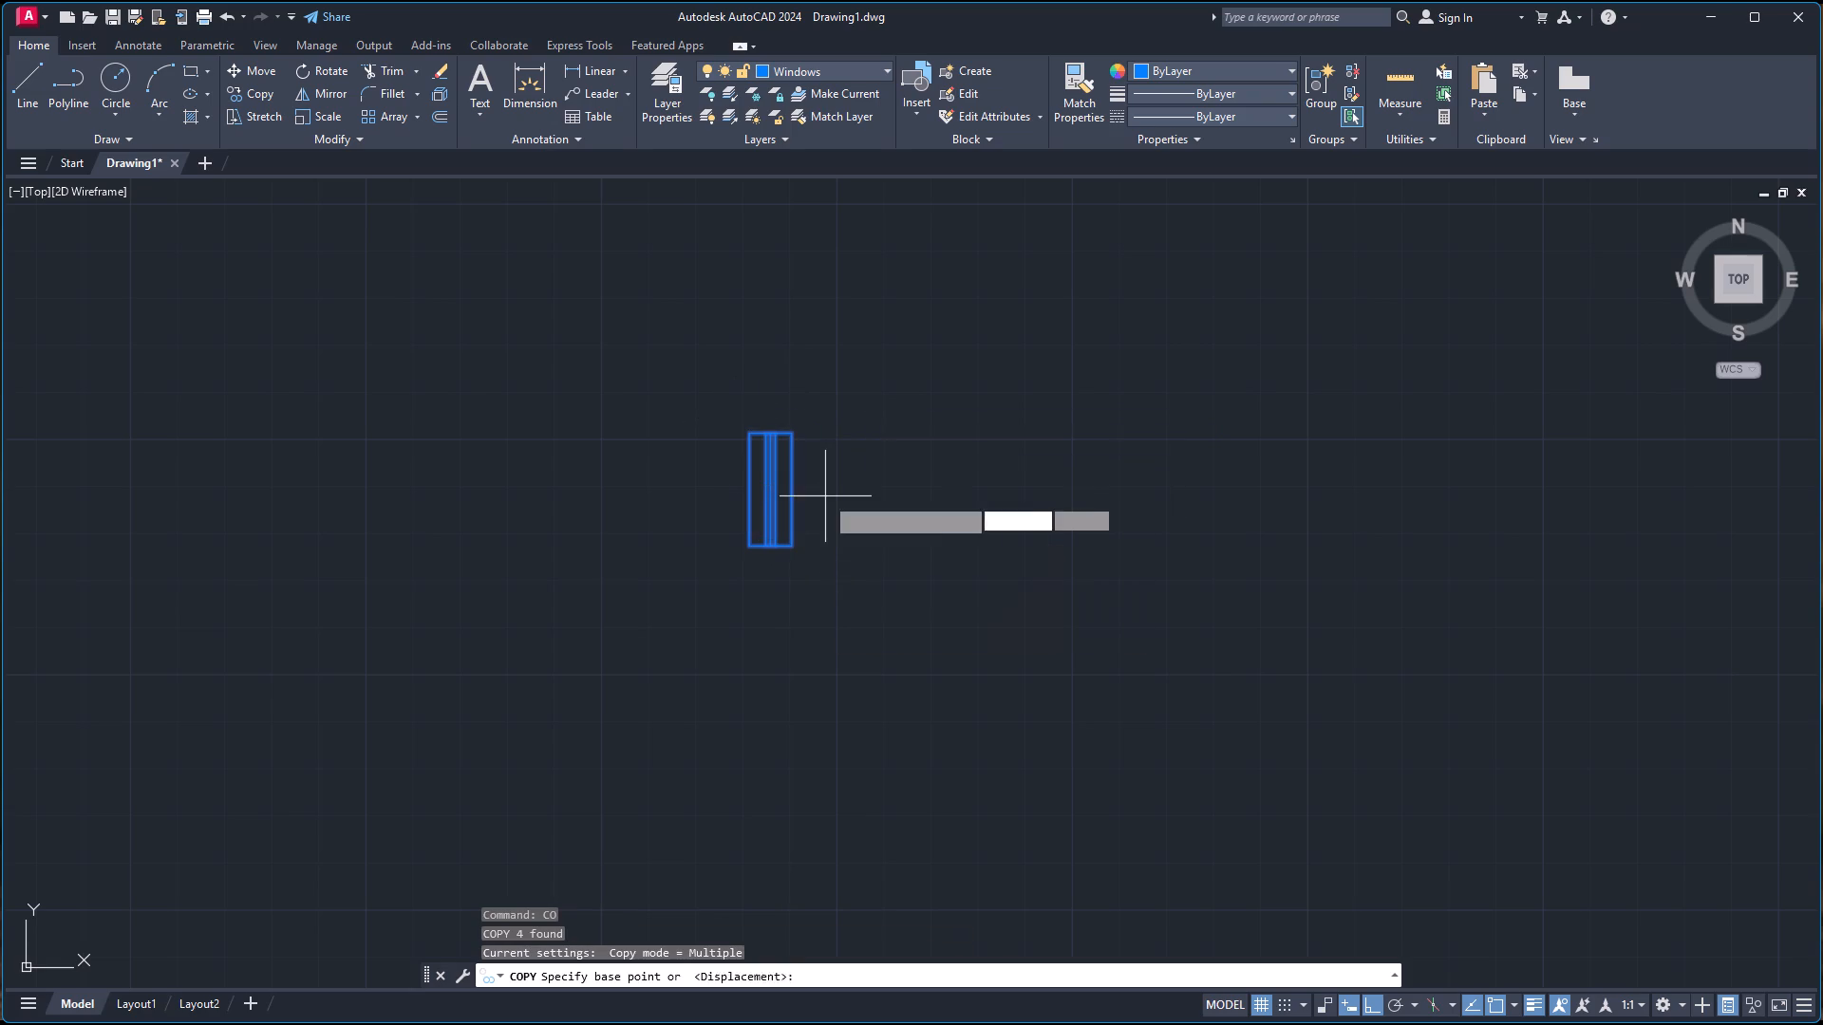
click(794, 490)
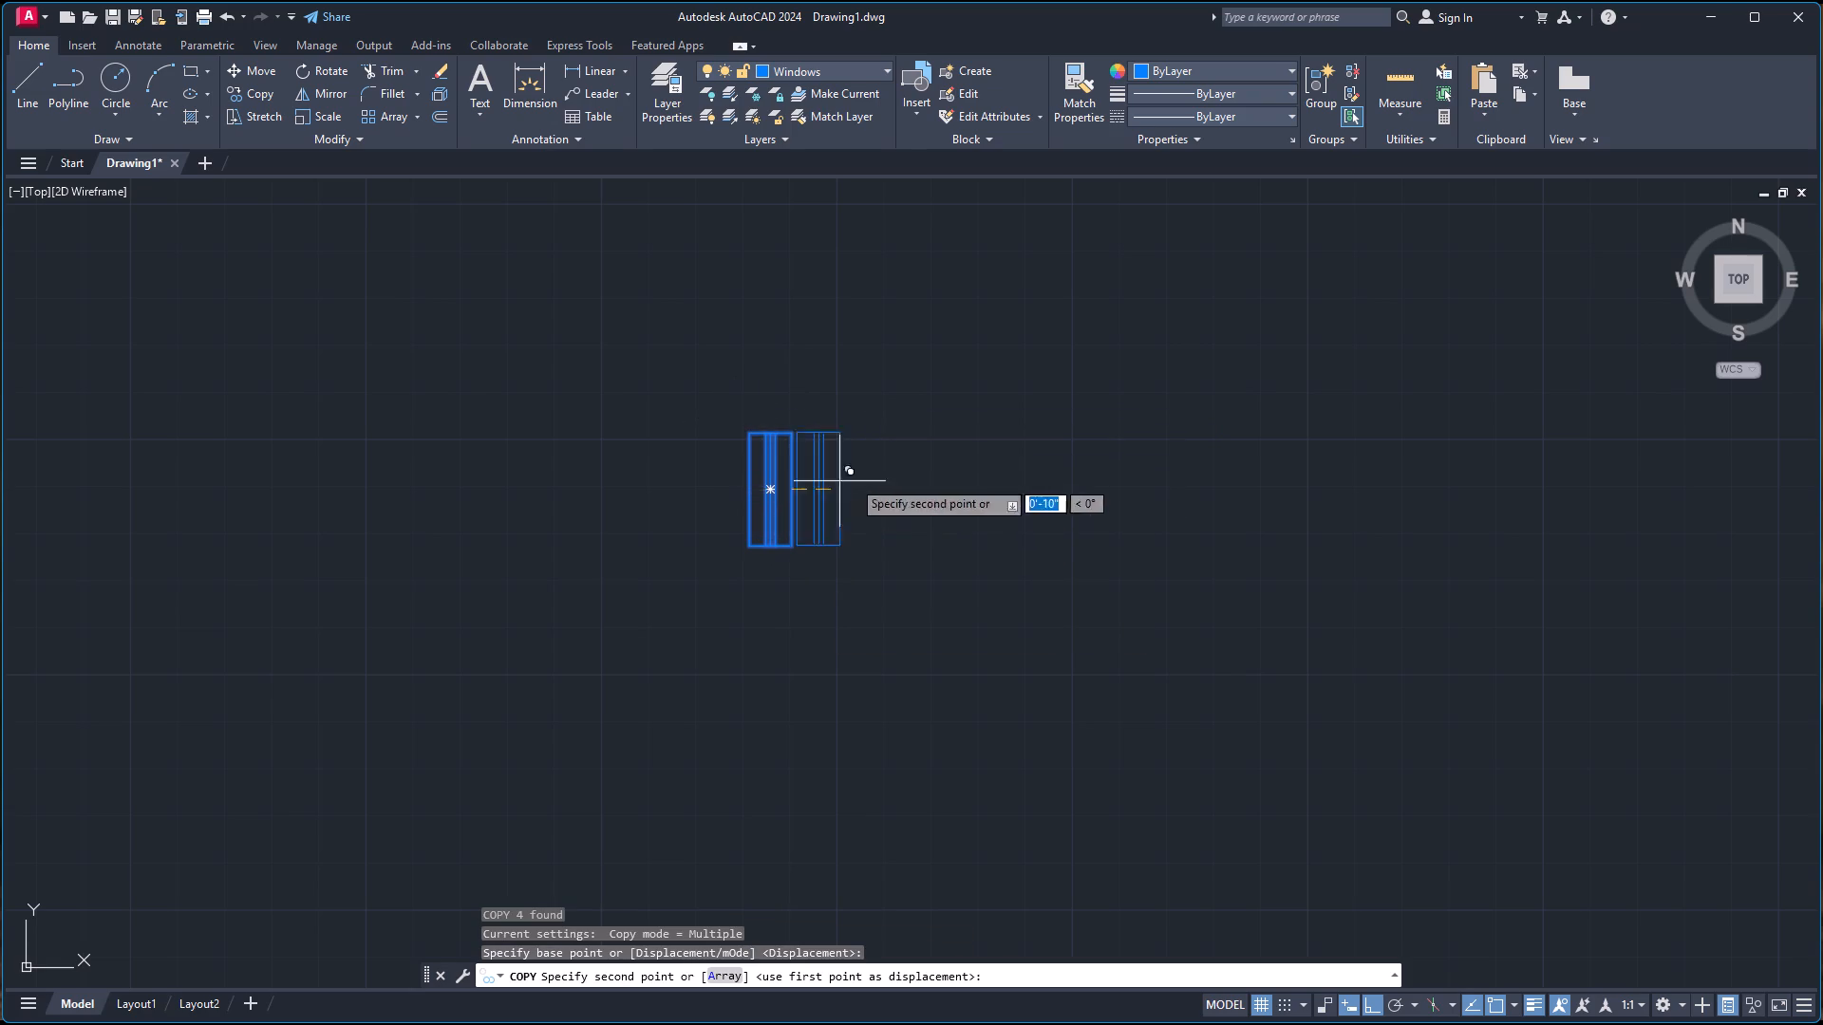
scroll(1044, 463, down, 4)
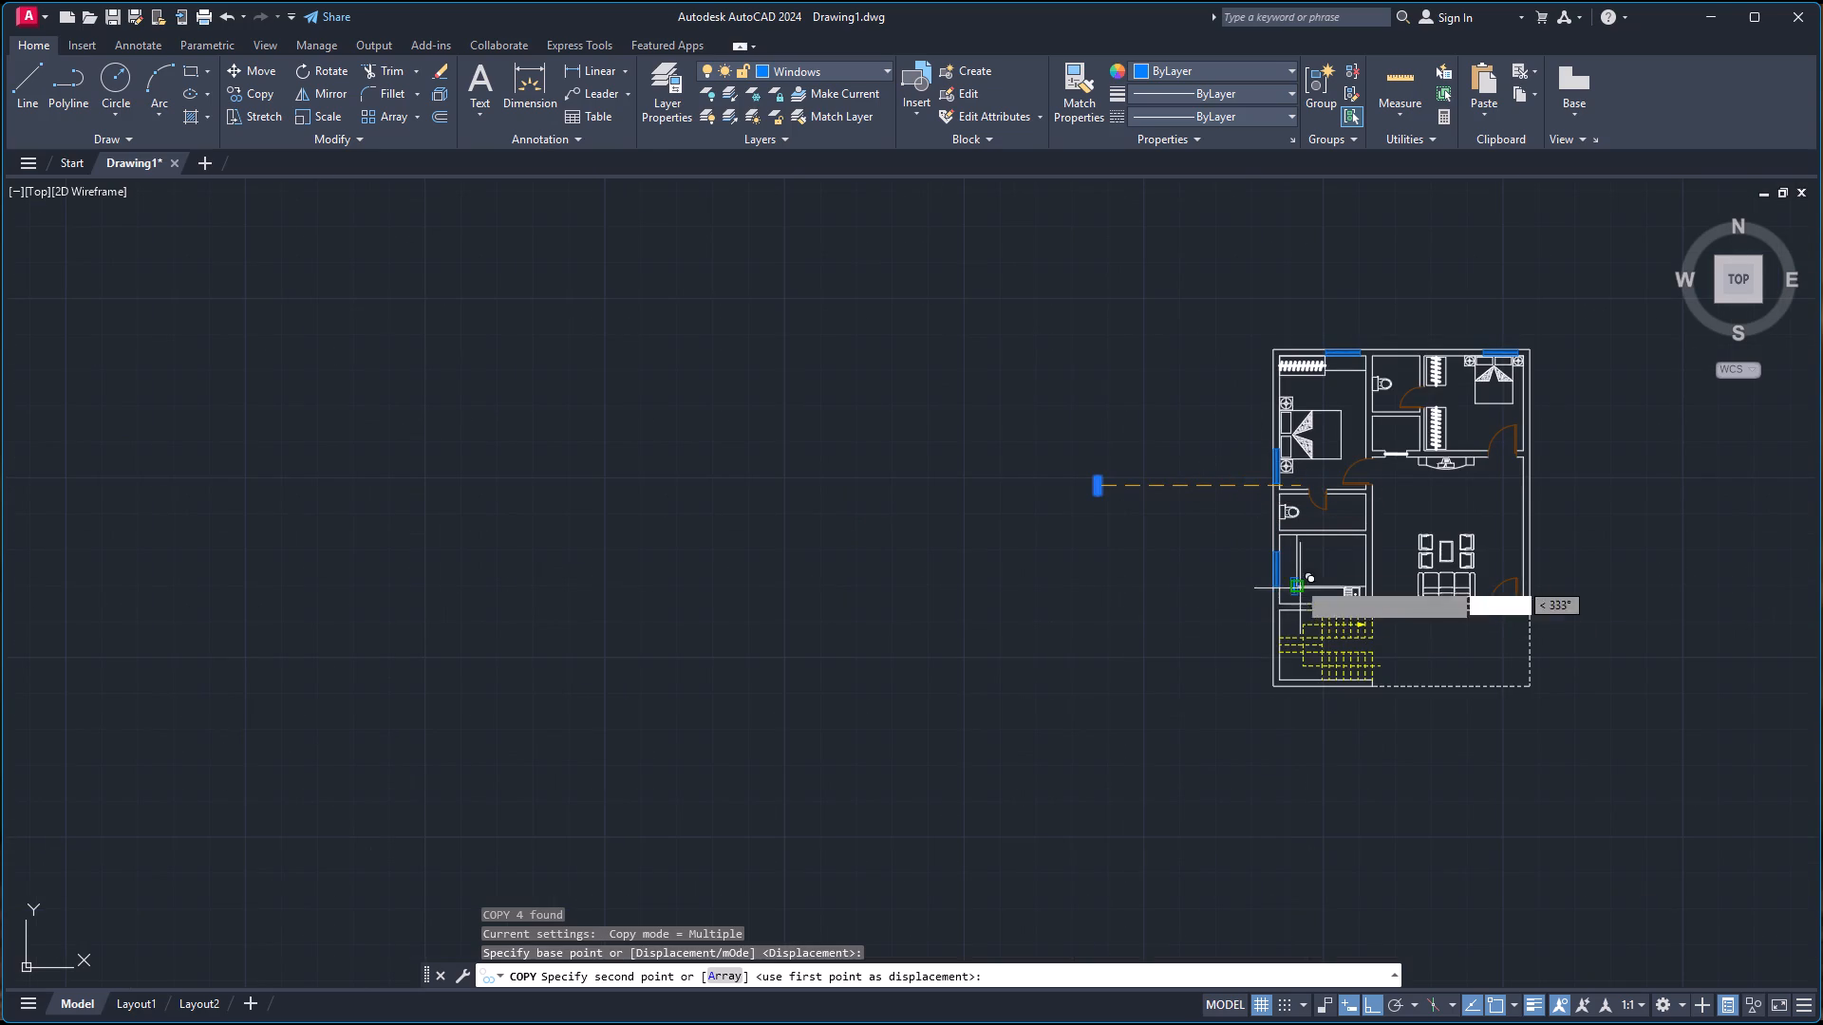
scroll(1287, 520, up, 4)
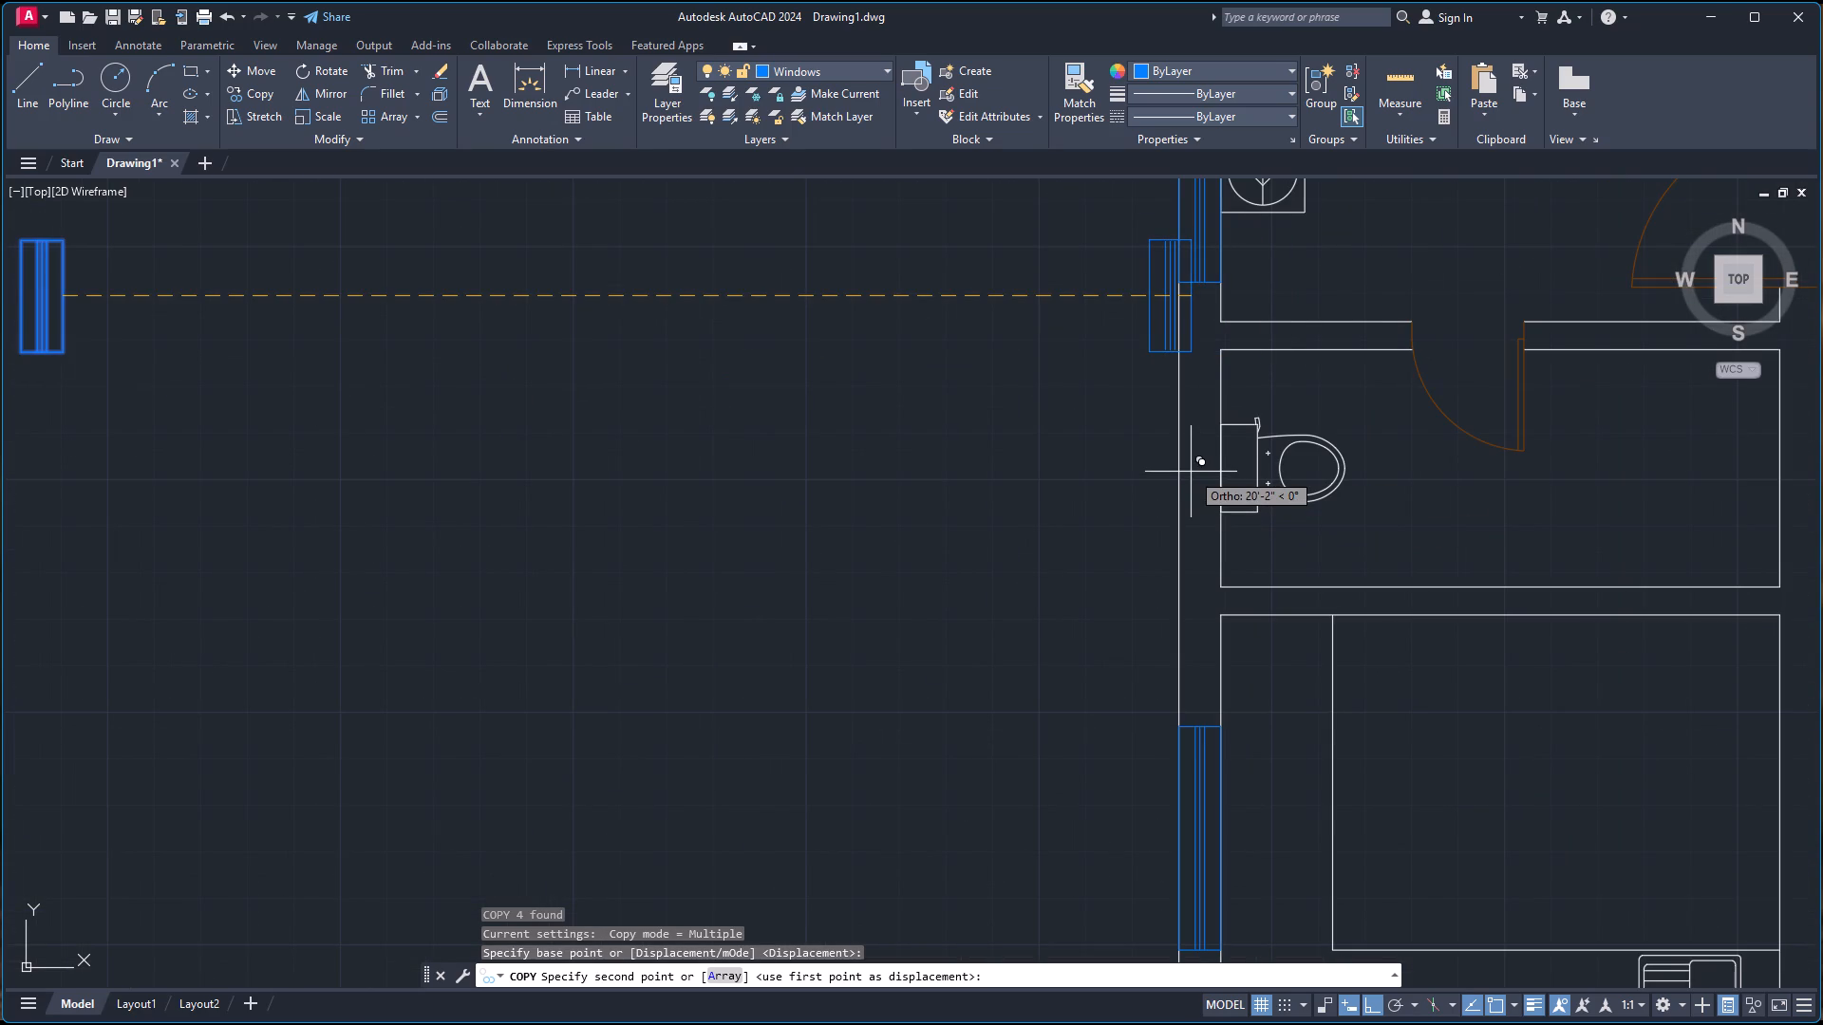
right_click(1392, 494)
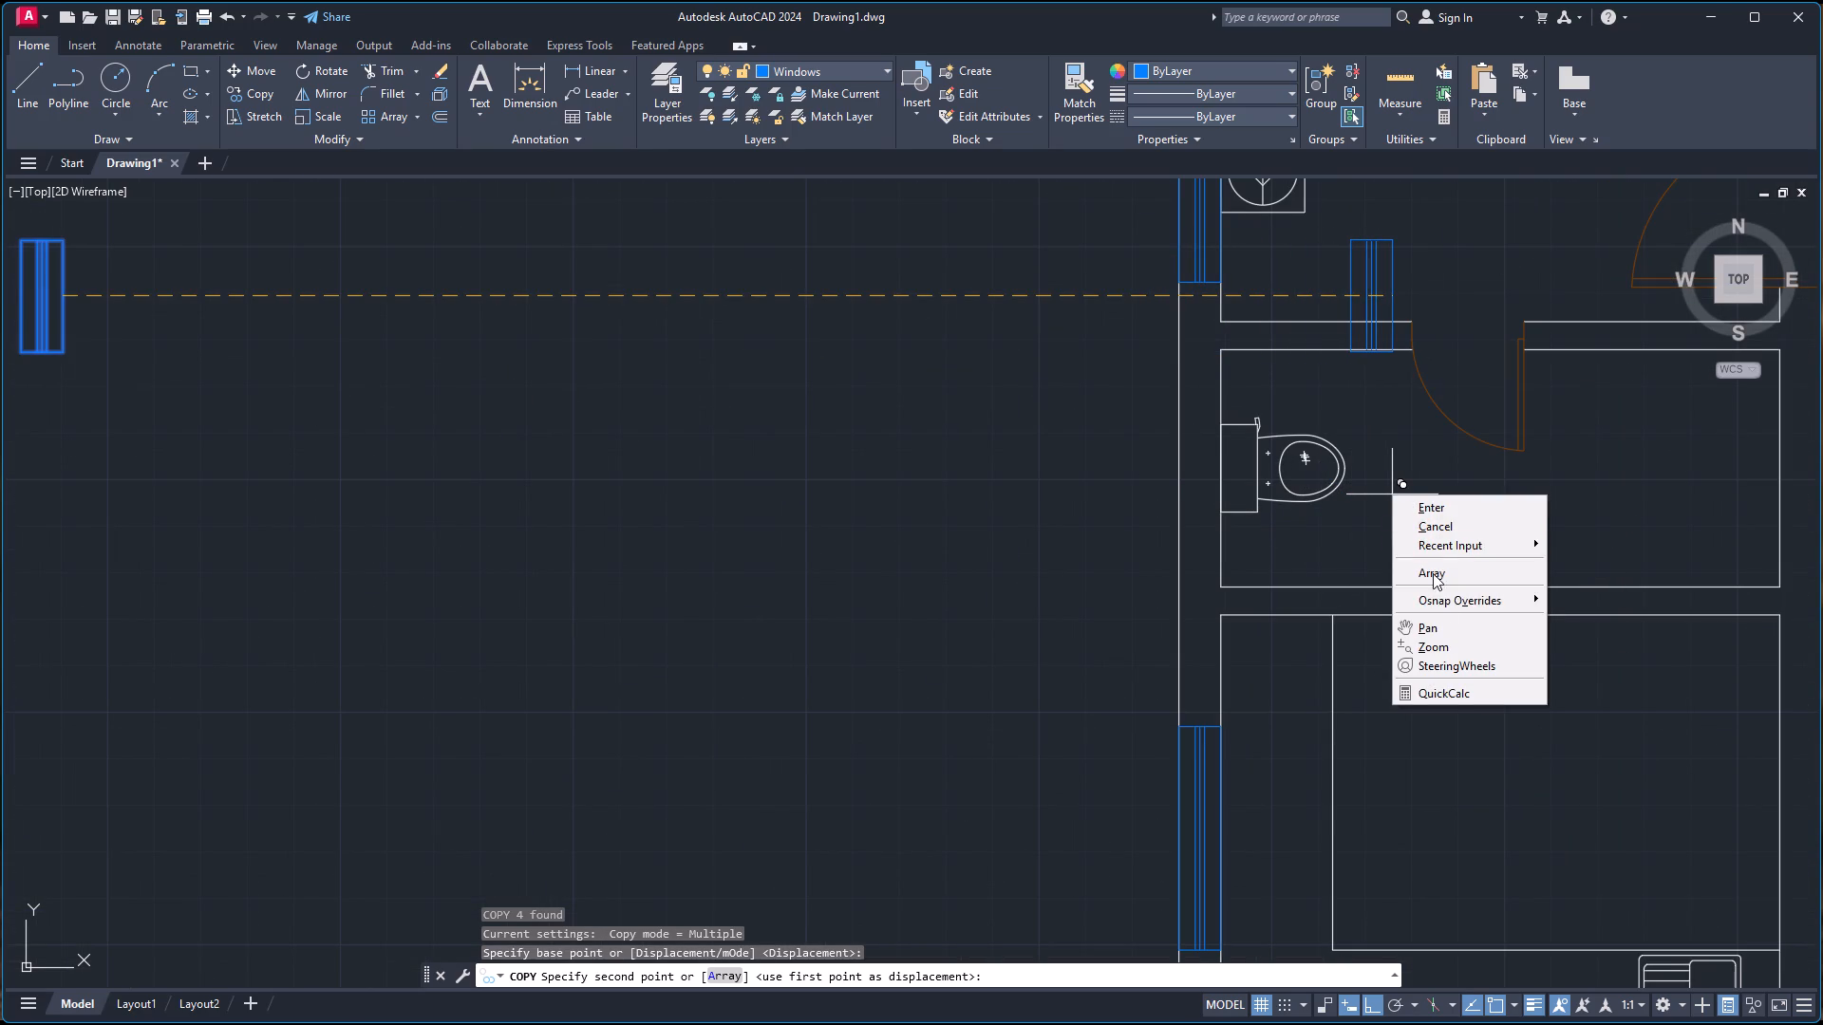
click(1449, 600)
click(1595, 217)
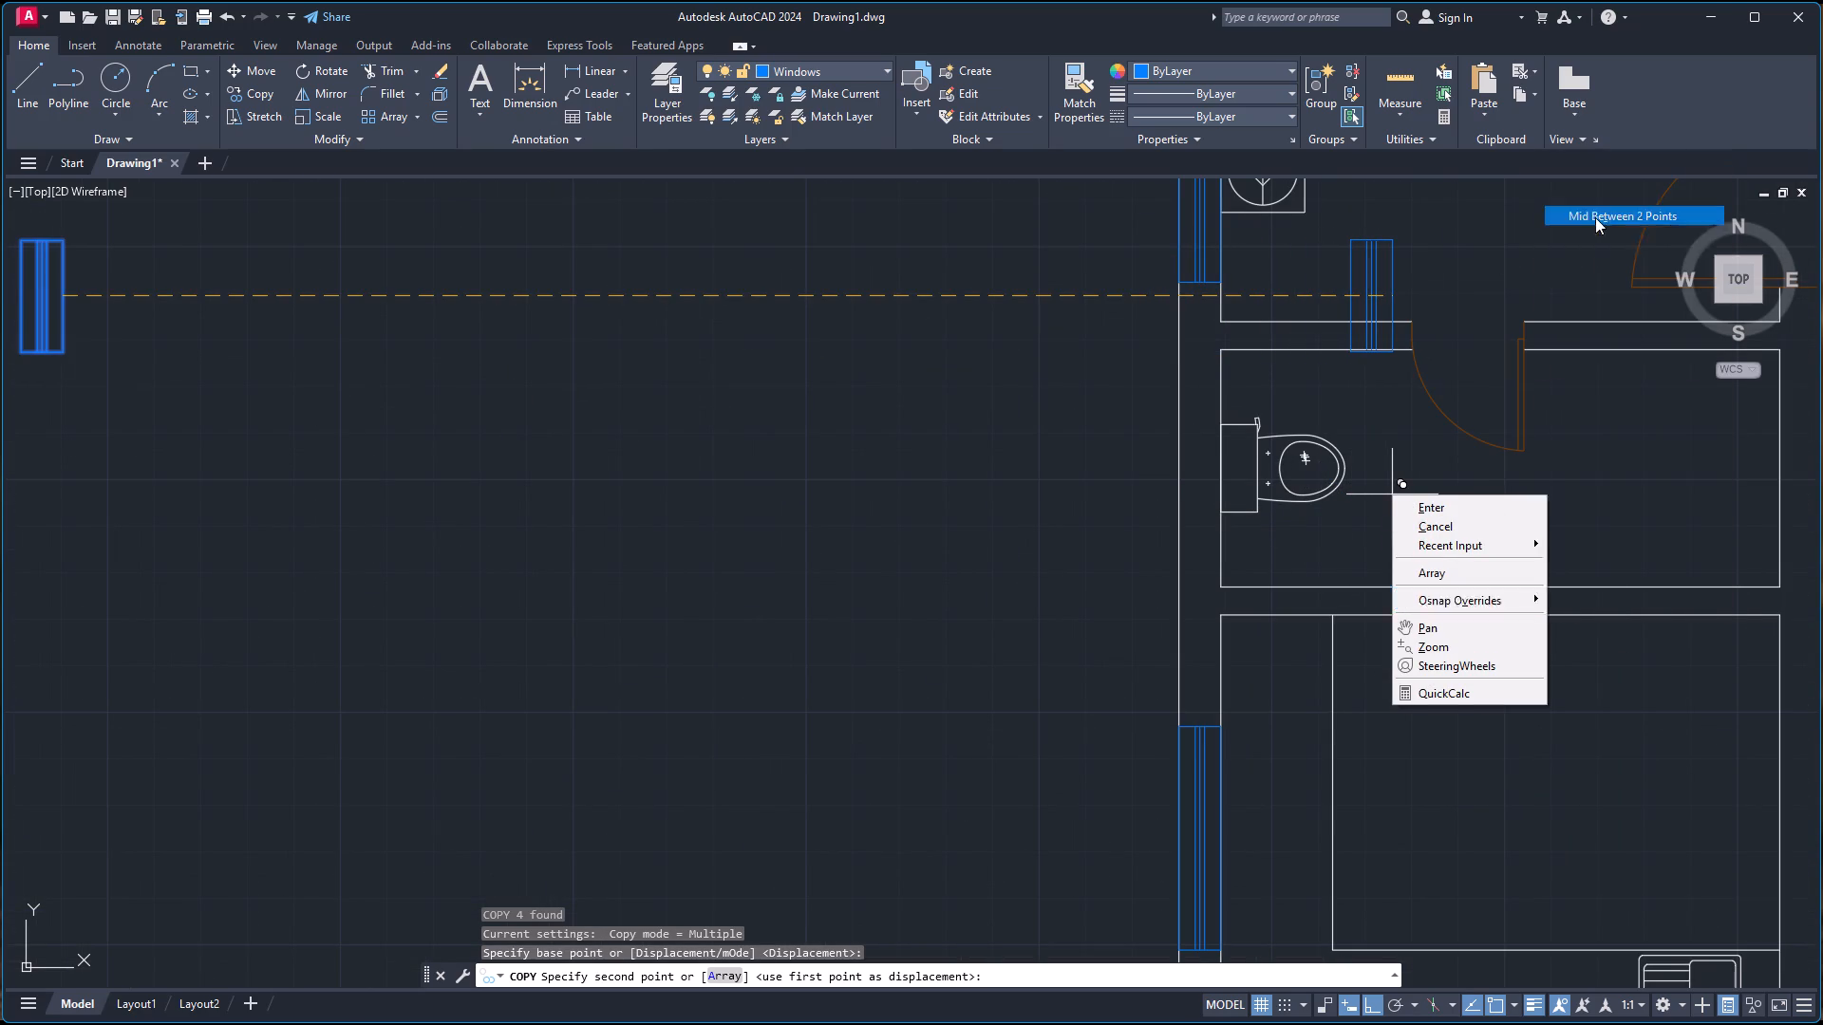
click(1217, 354)
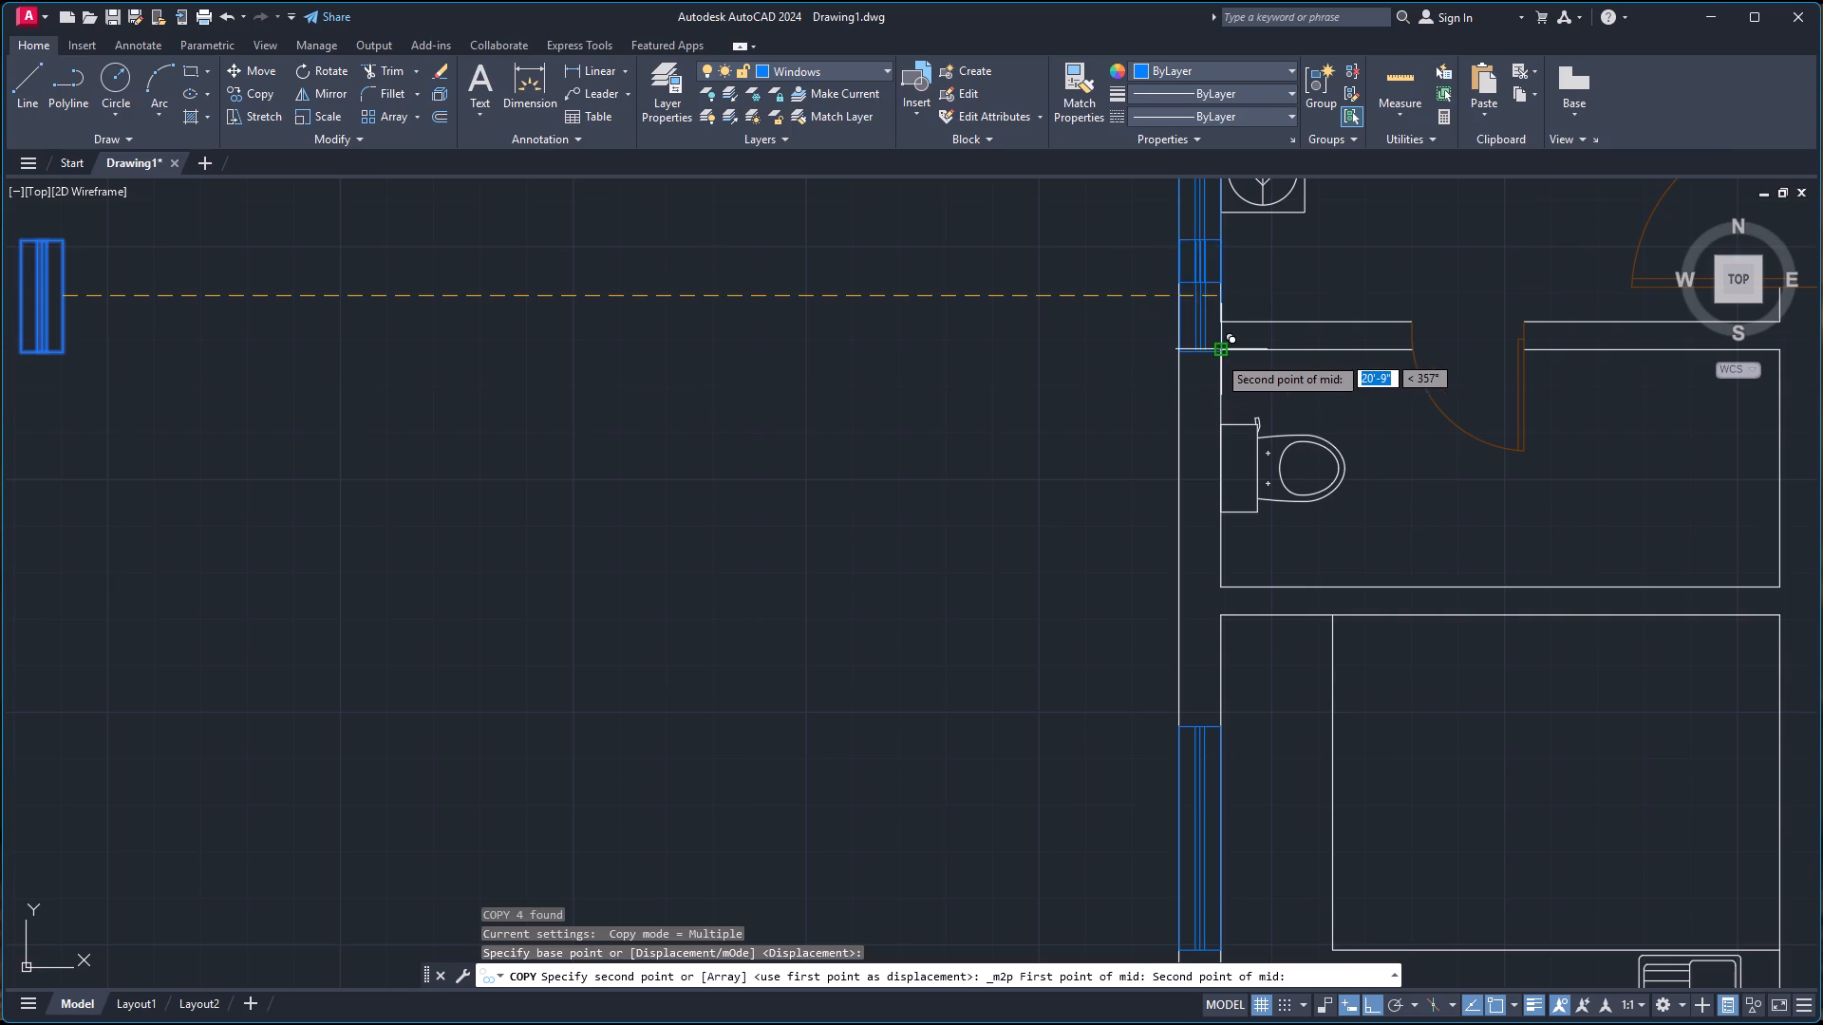
click(1219, 591)
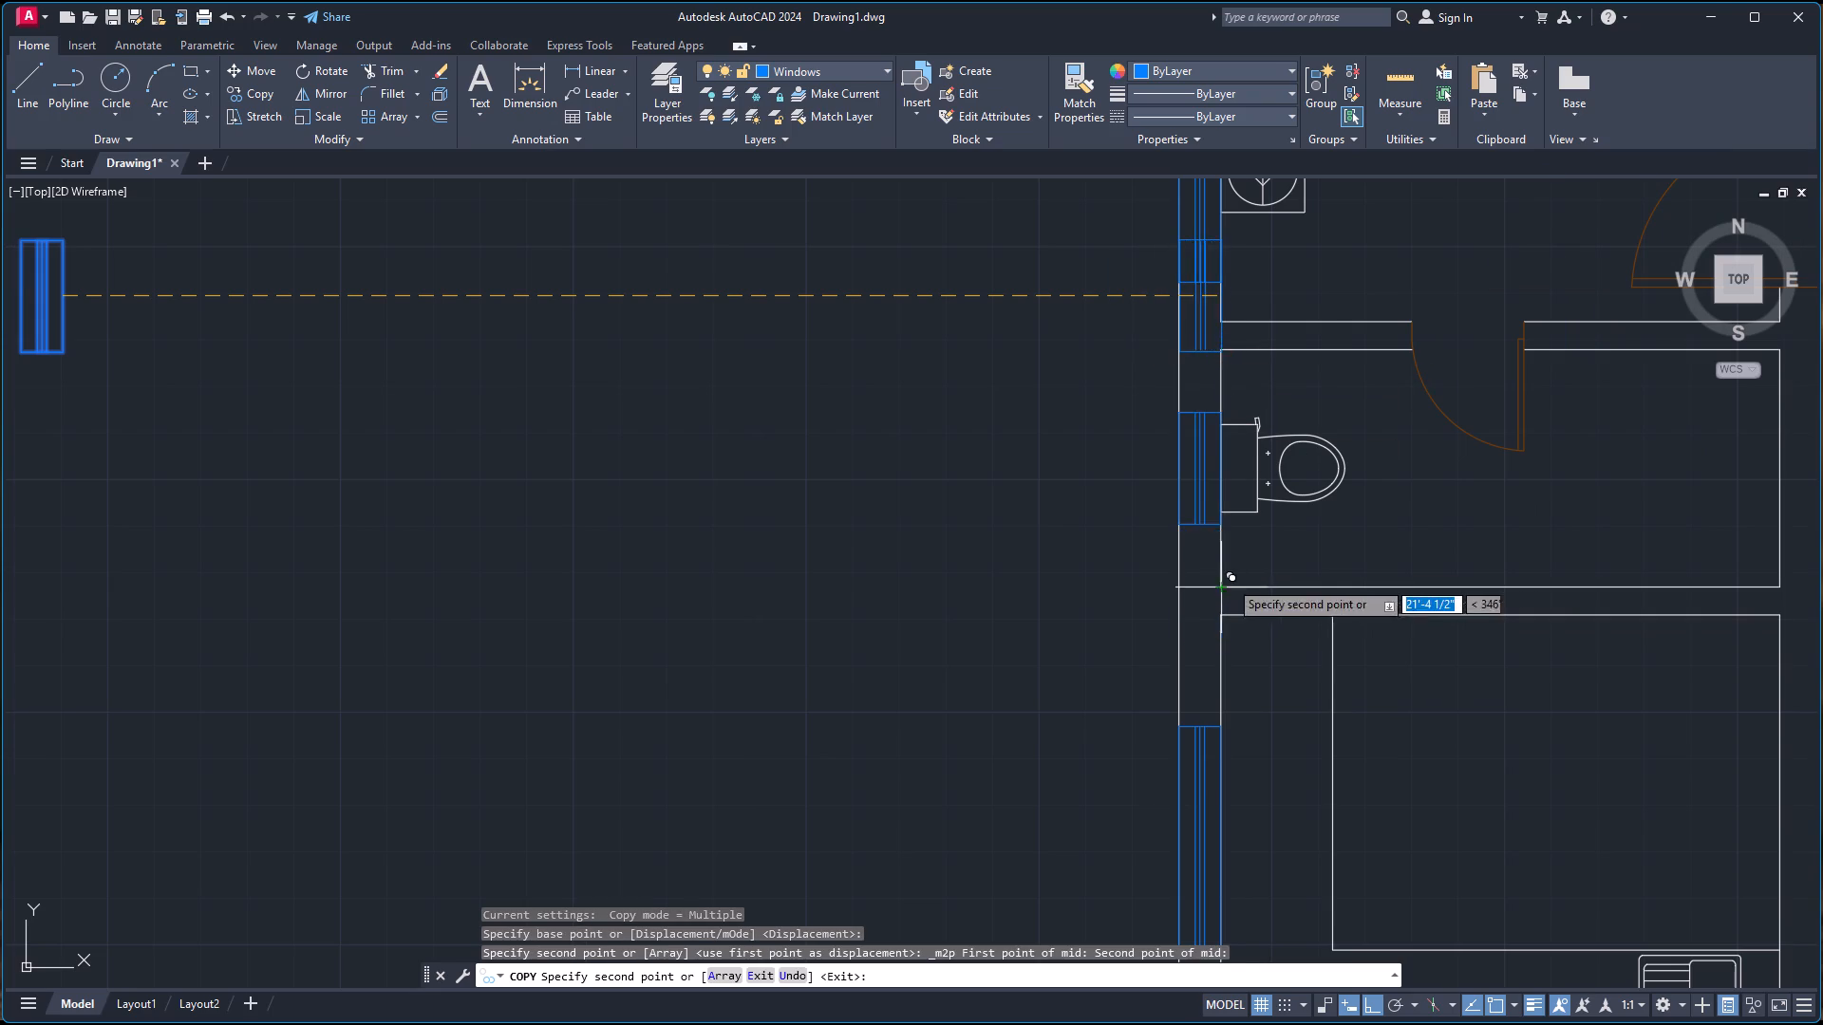
scroll(1331, 400, down, 4)
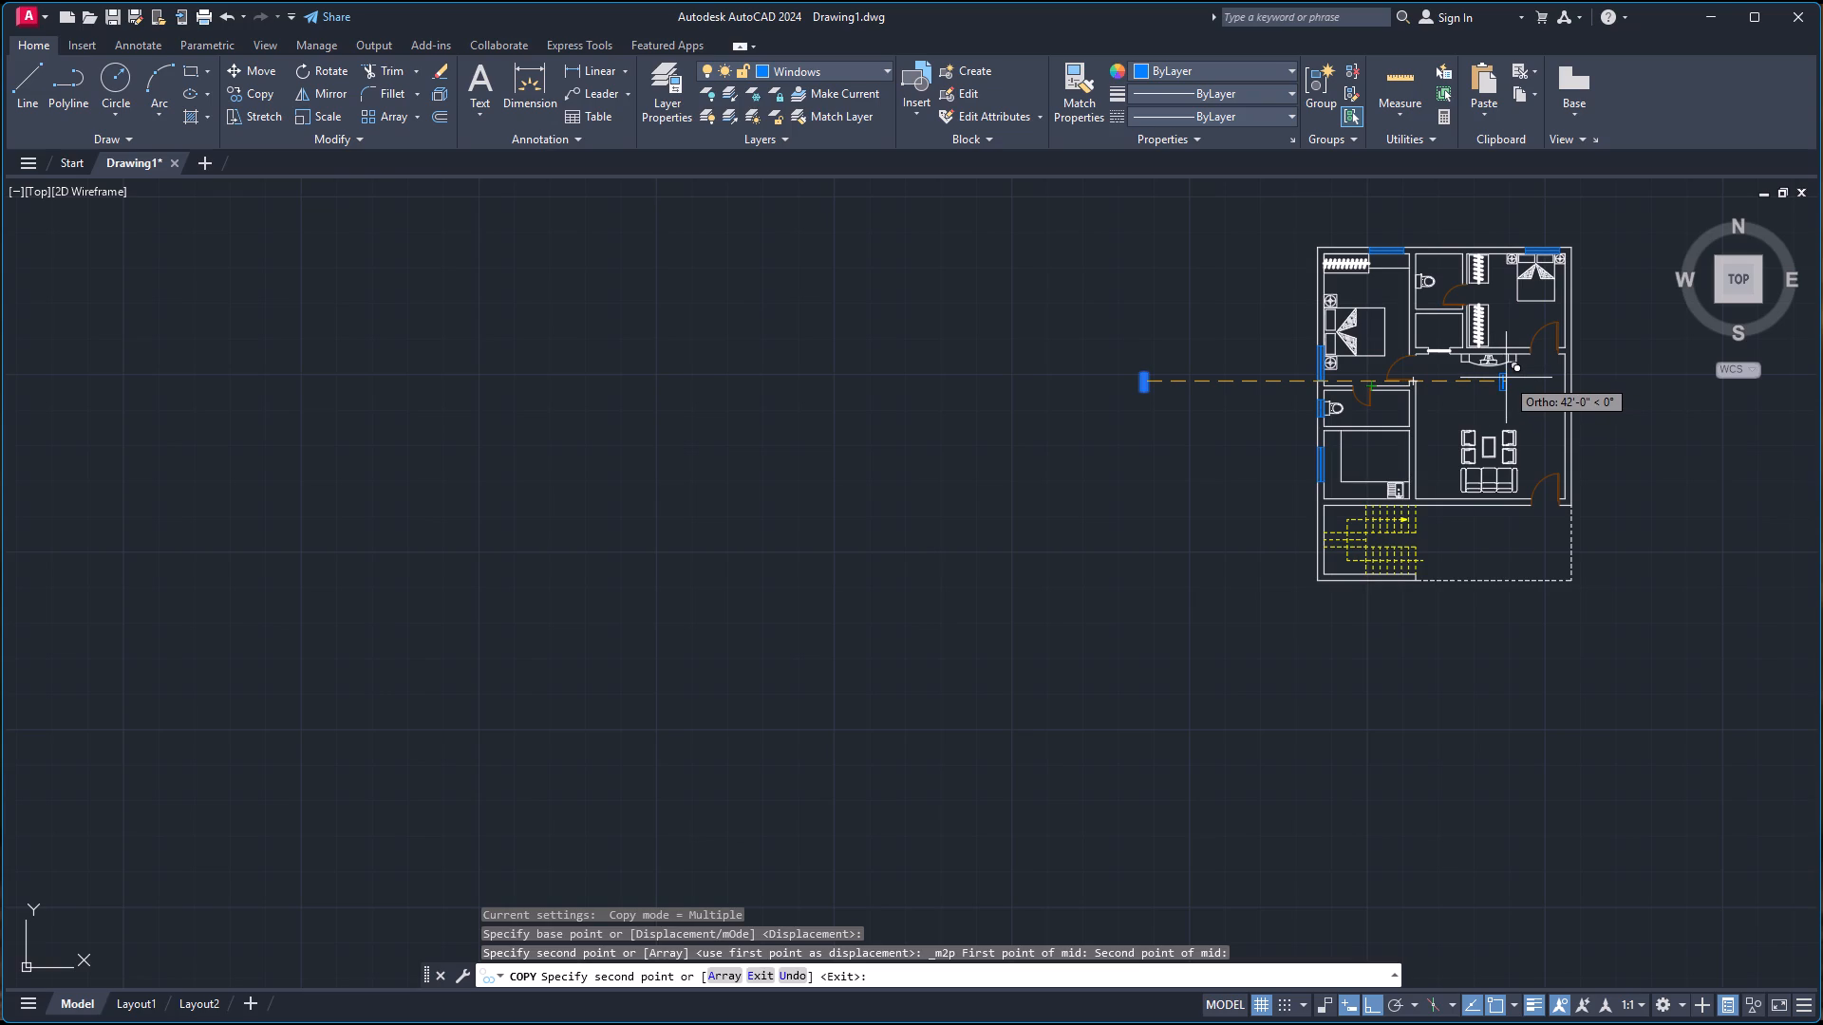
key(Escape)
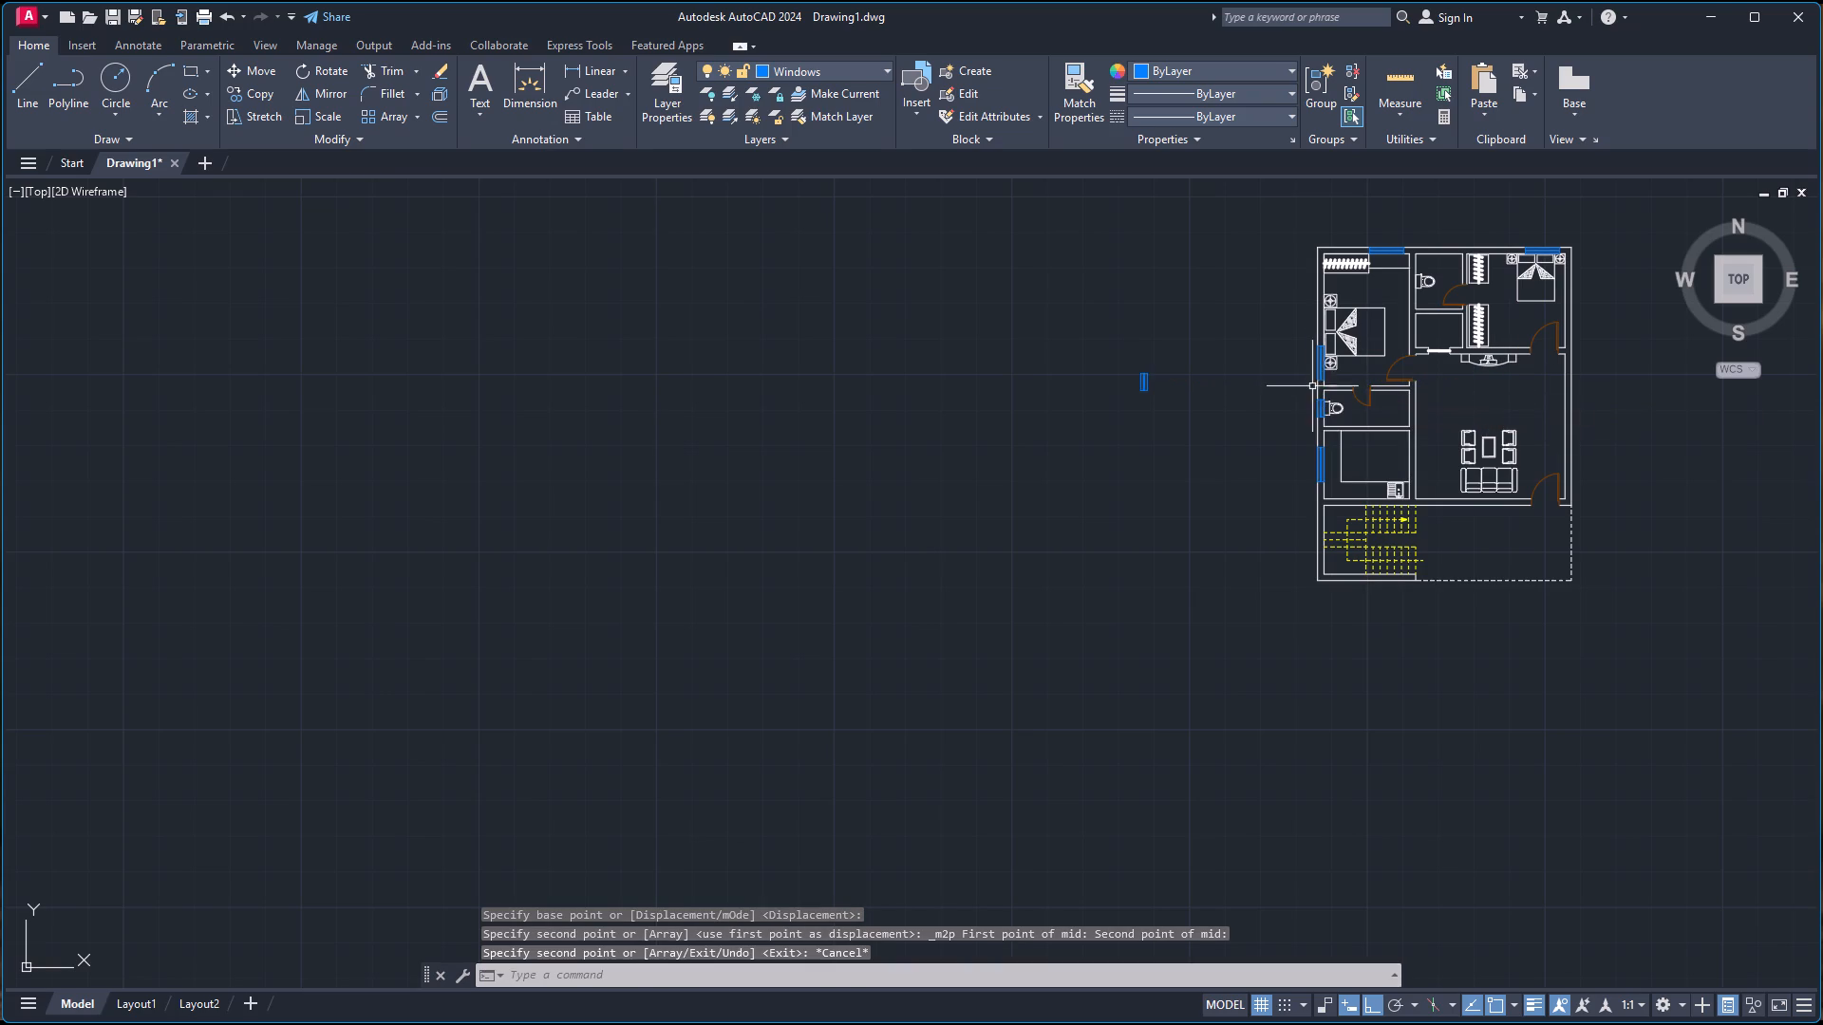
Rotate the shortened spare window 90° counterclockwise about the midpoint of its long edge facing the plan.
scroll(1003, 332, up, 2)
click(1324, 381)
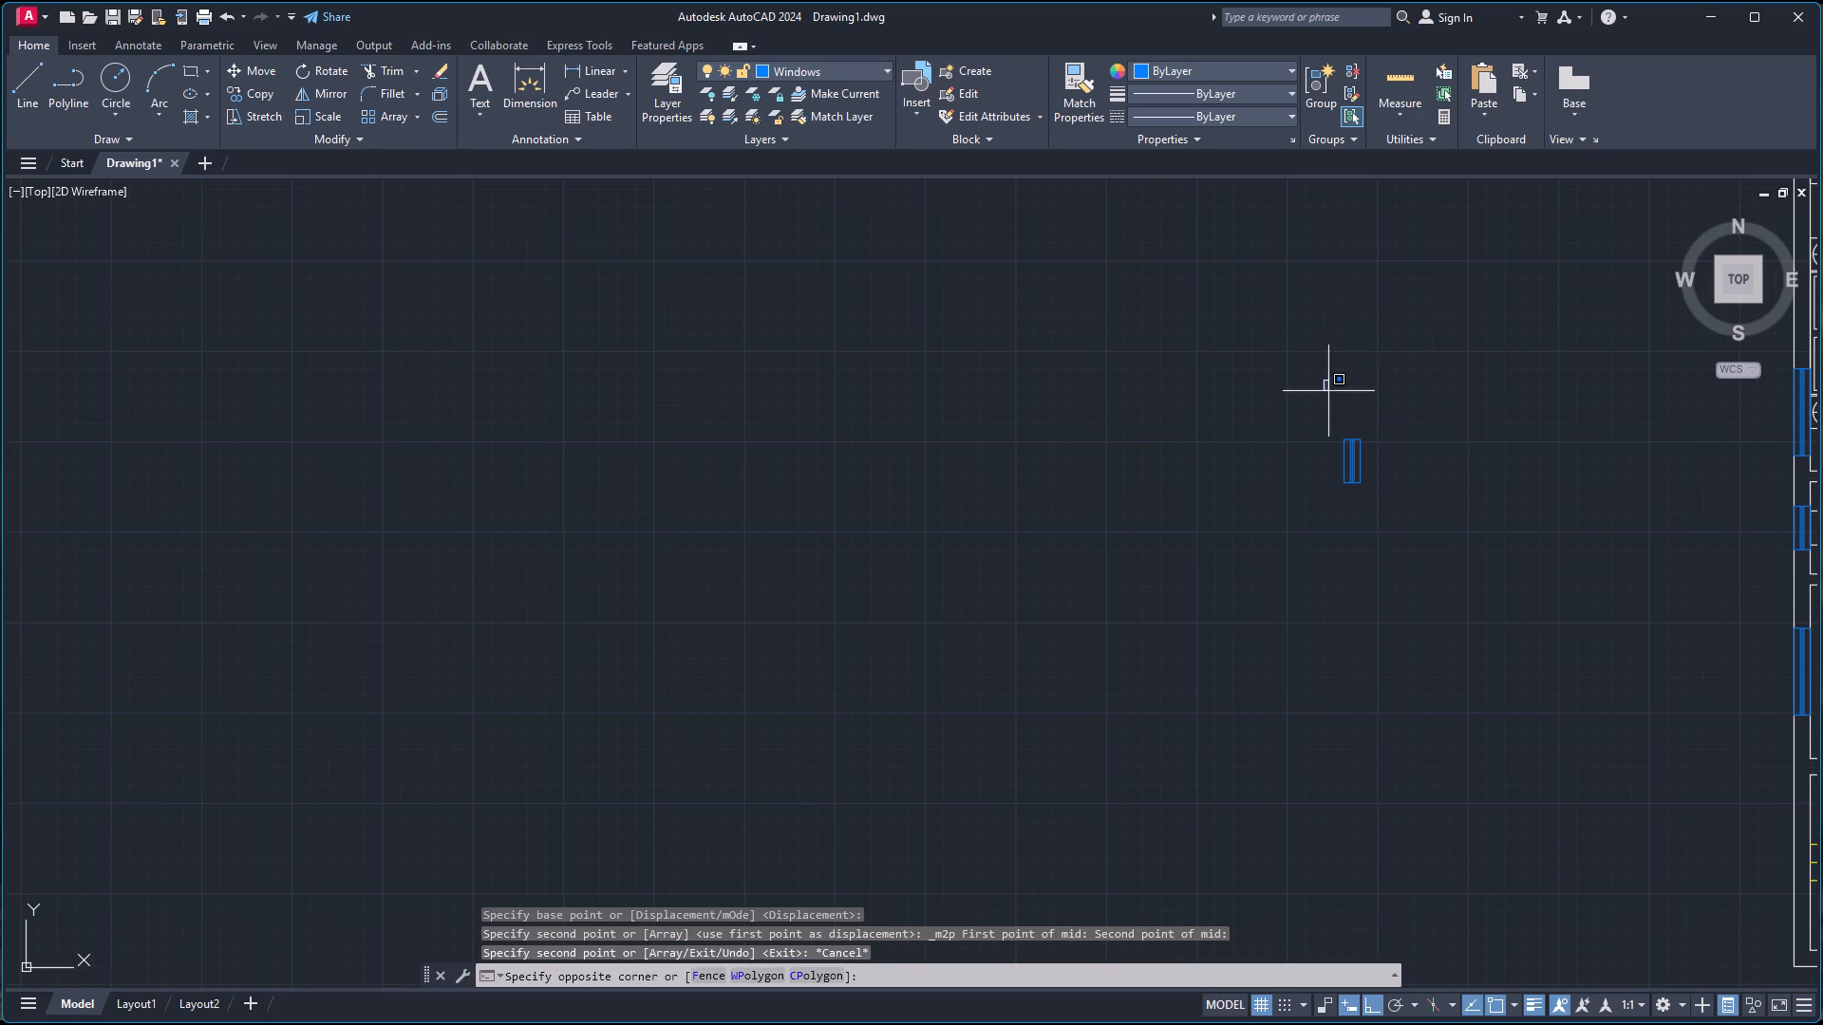
click(1441, 536)
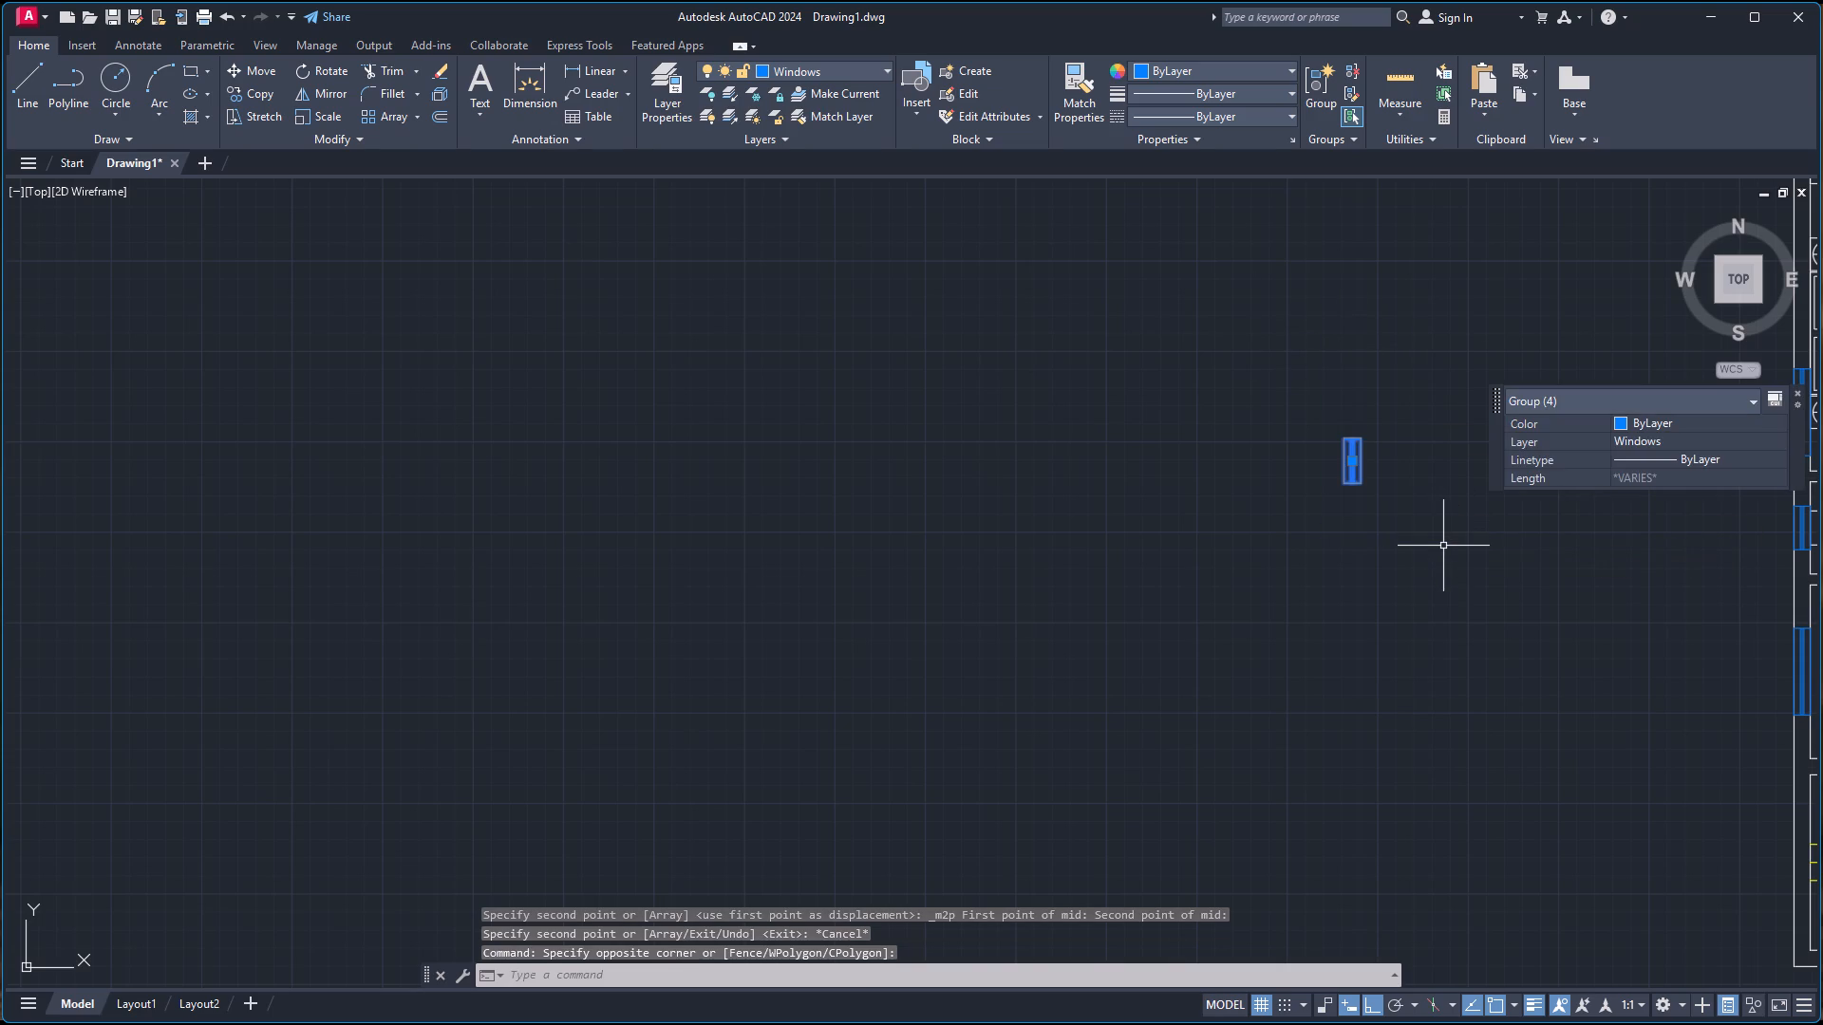
text(ro)
key(Return)
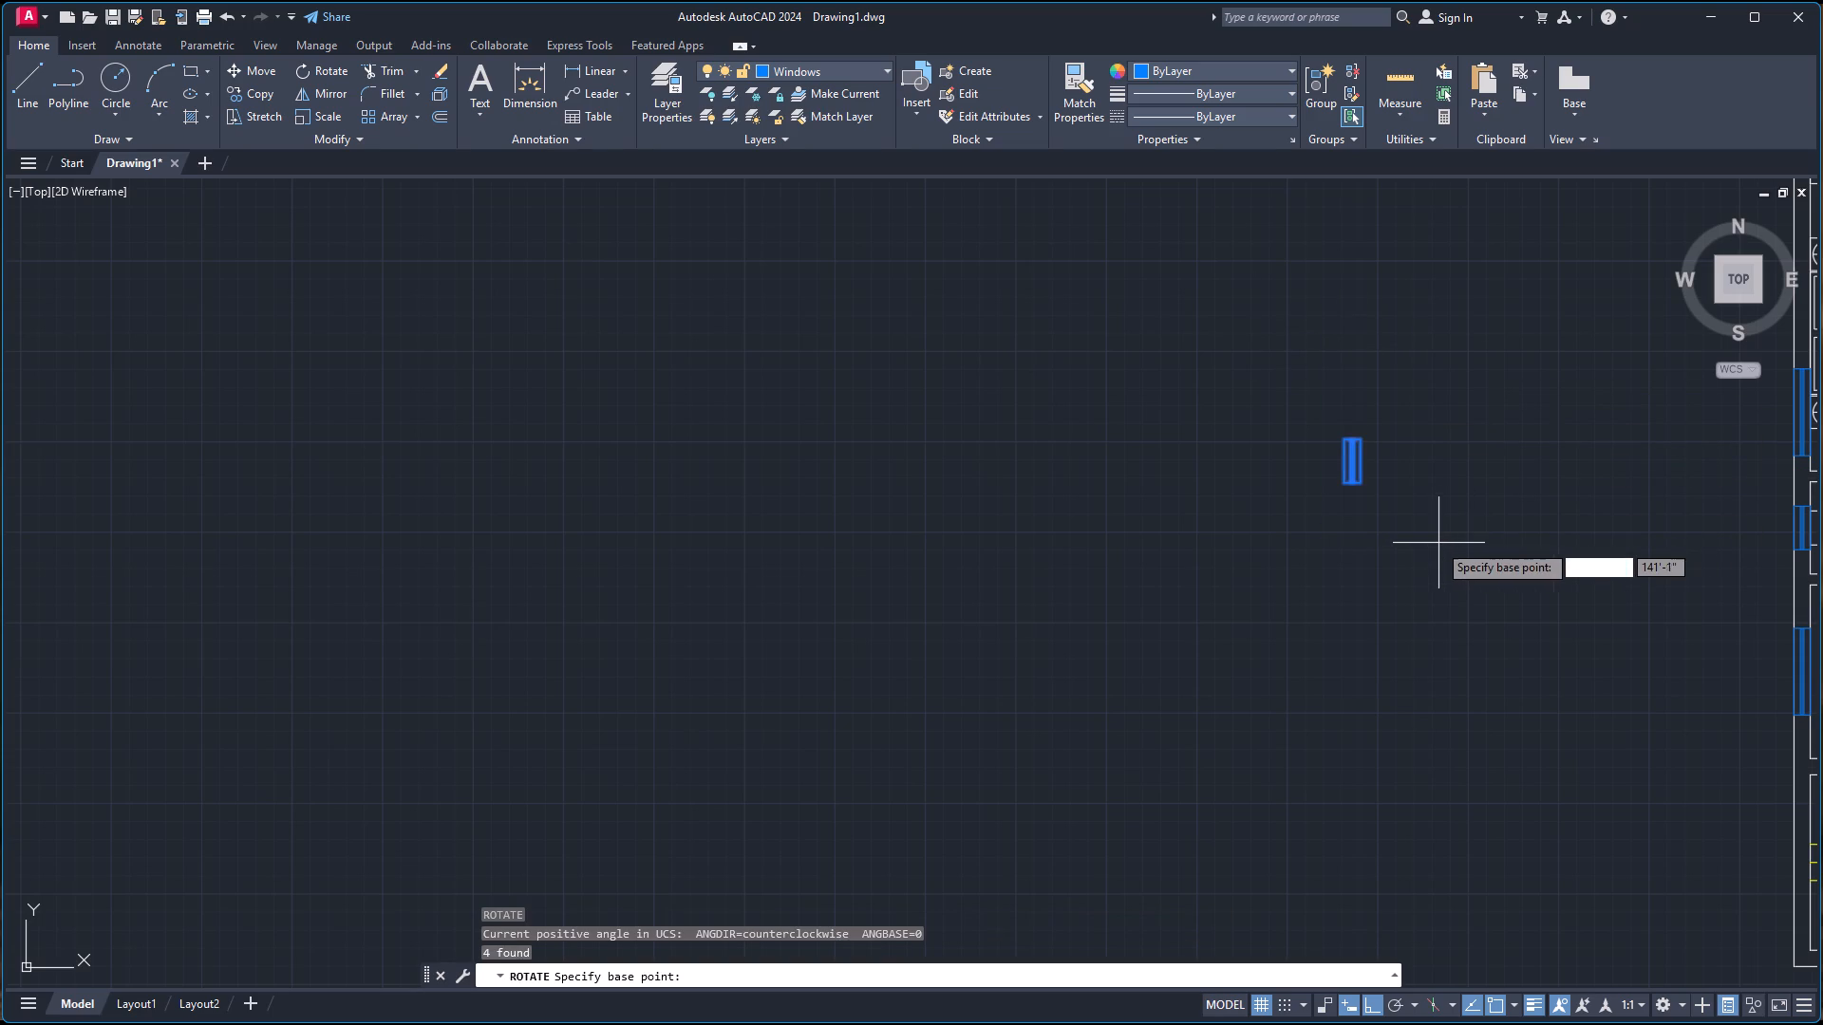
scroll(1344, 438, up, 5)
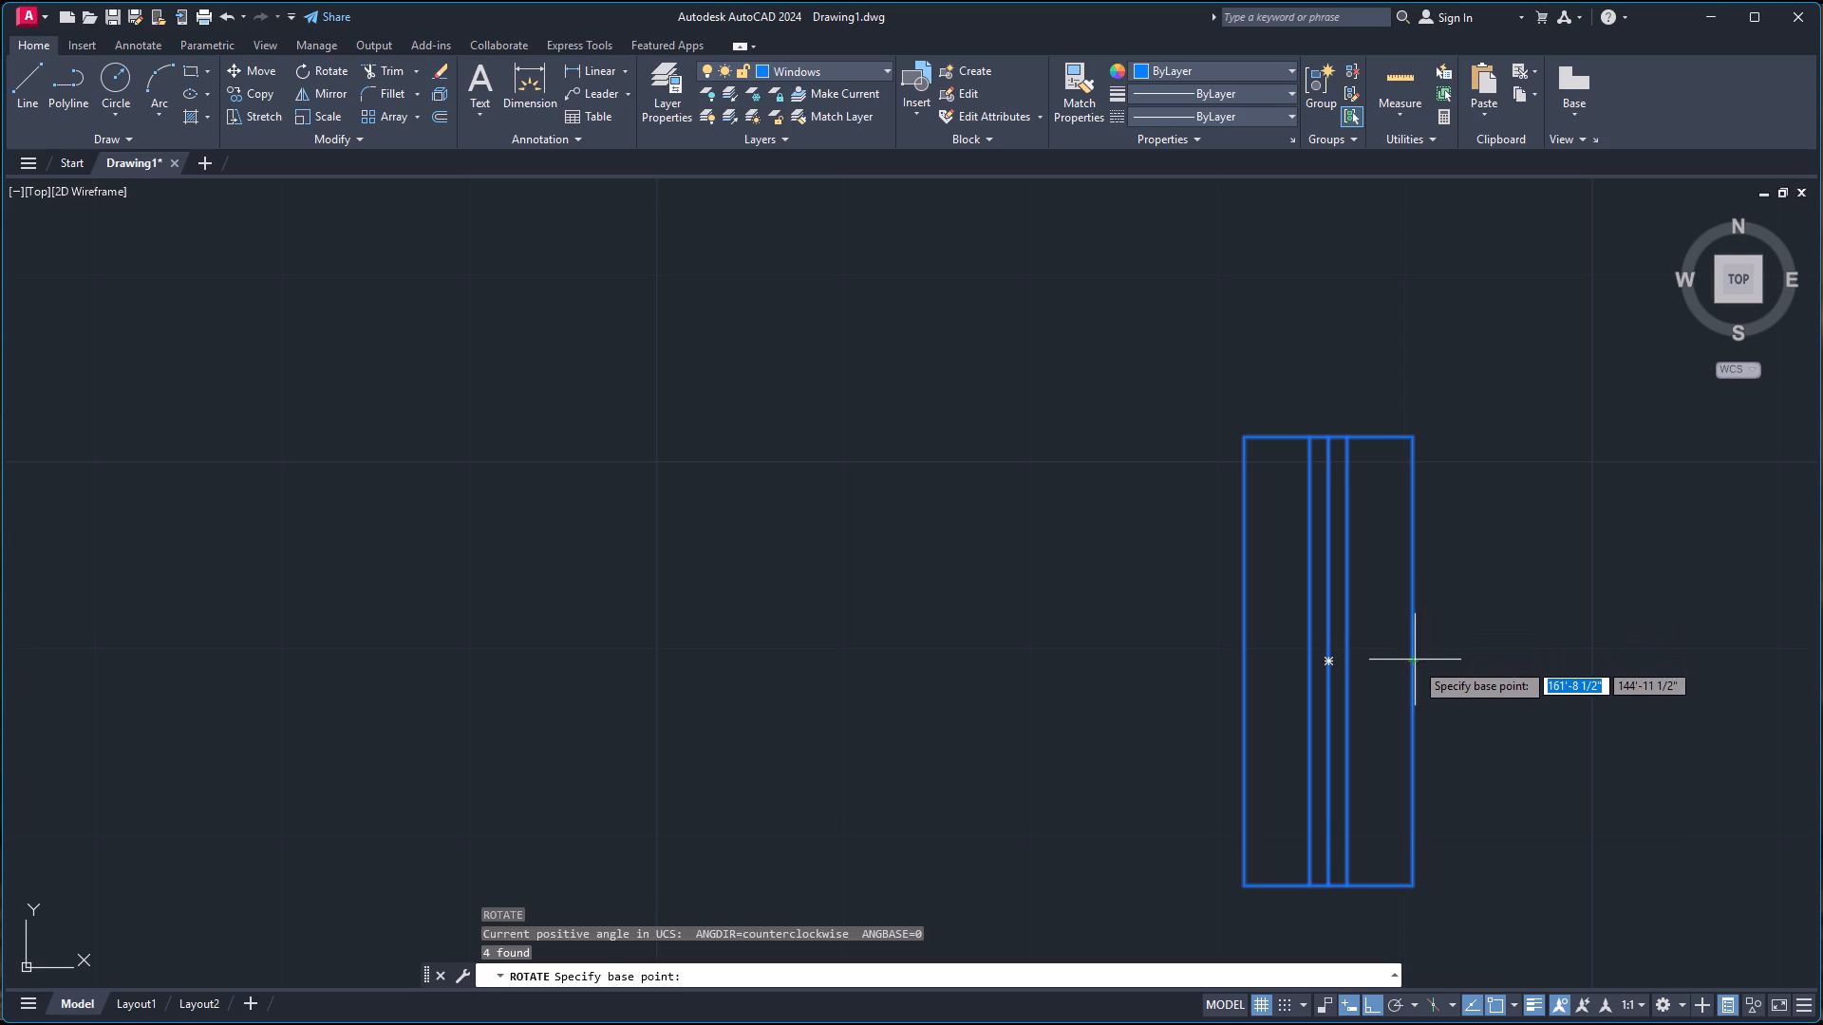
click(1415, 662)
click(1408, 479)
Copy the rotated spare window by its lower long edge's midpoint to midway between the inner corners of the upper toilet's exterior wall.
click(1136, 635)
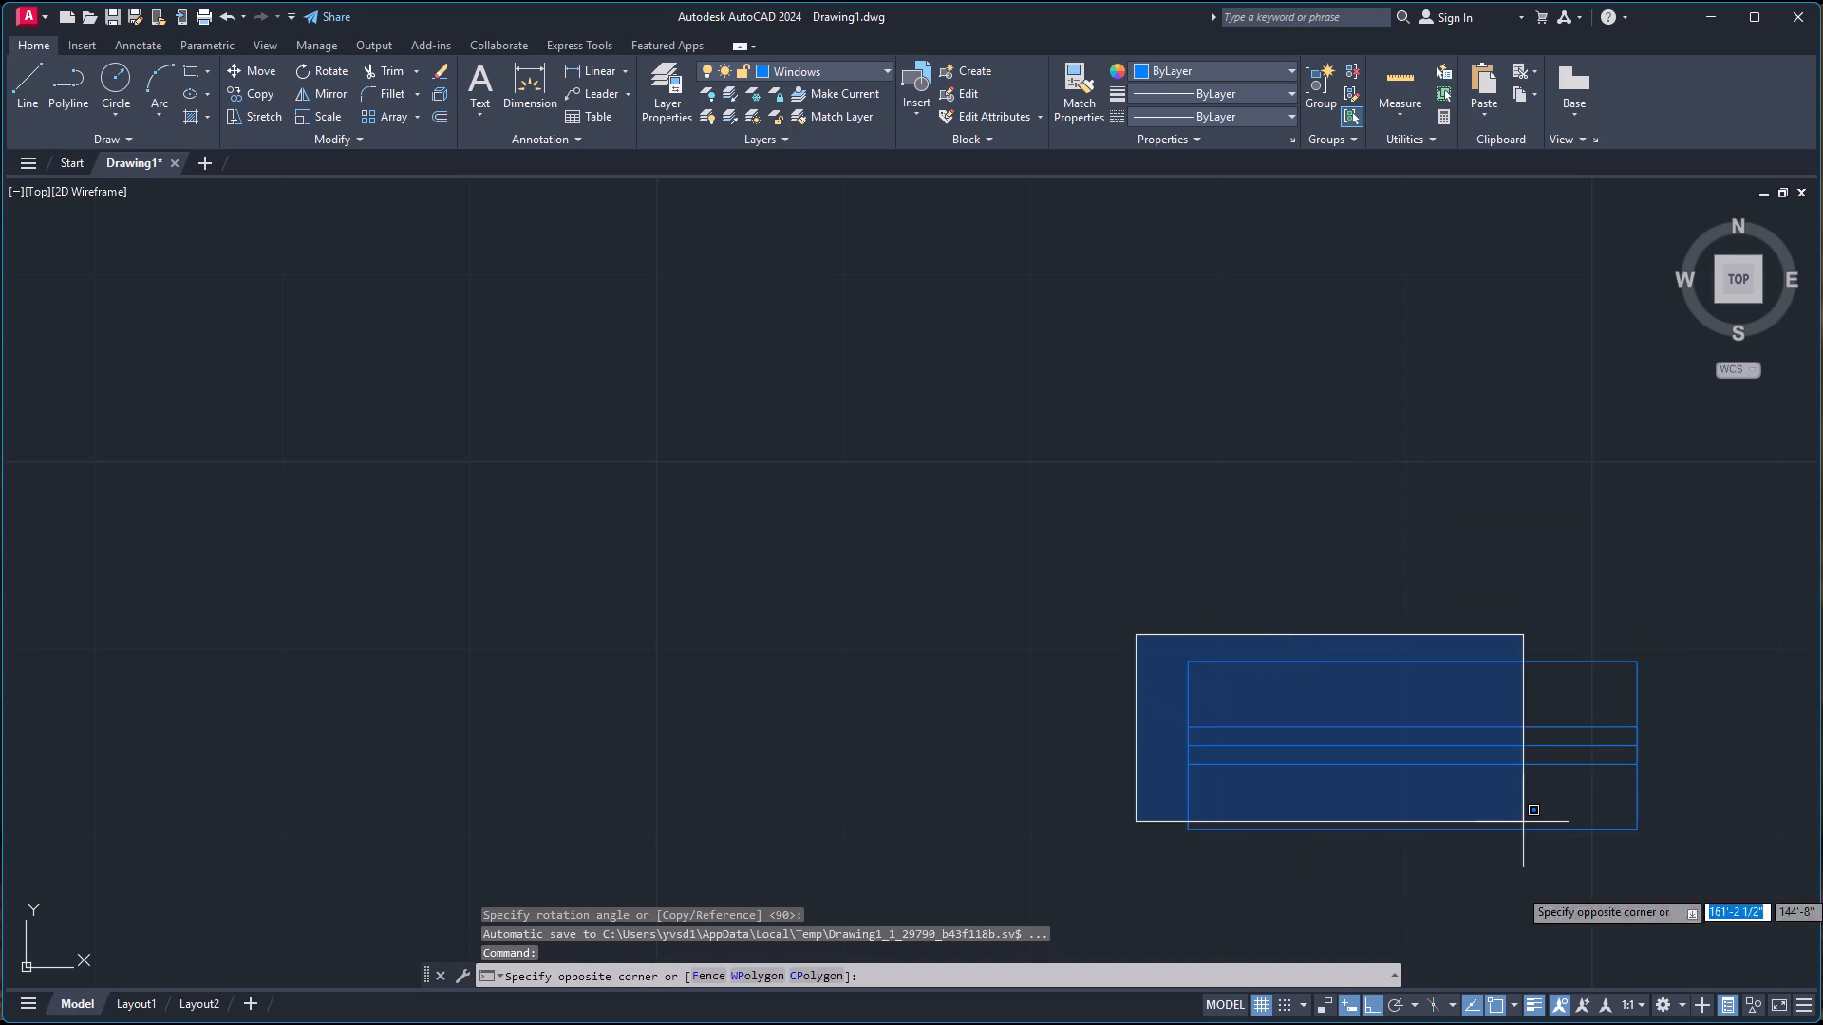
click(1720, 936)
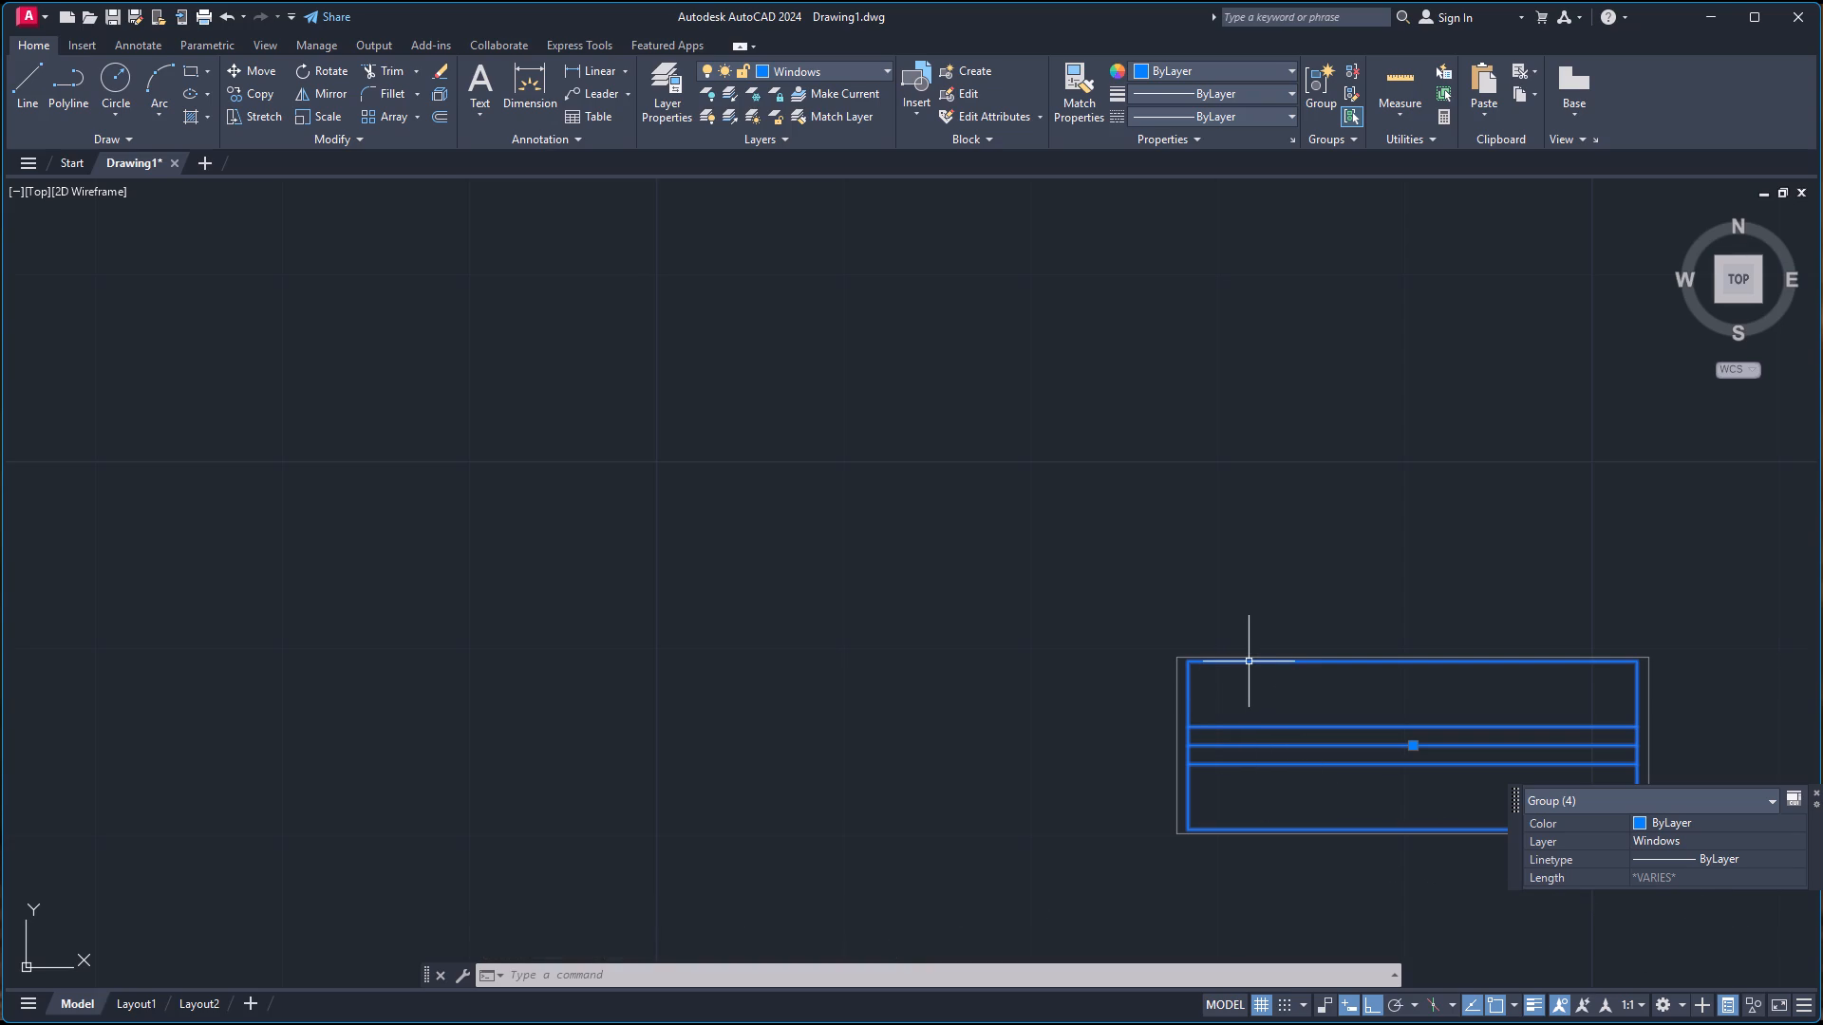
text(co)
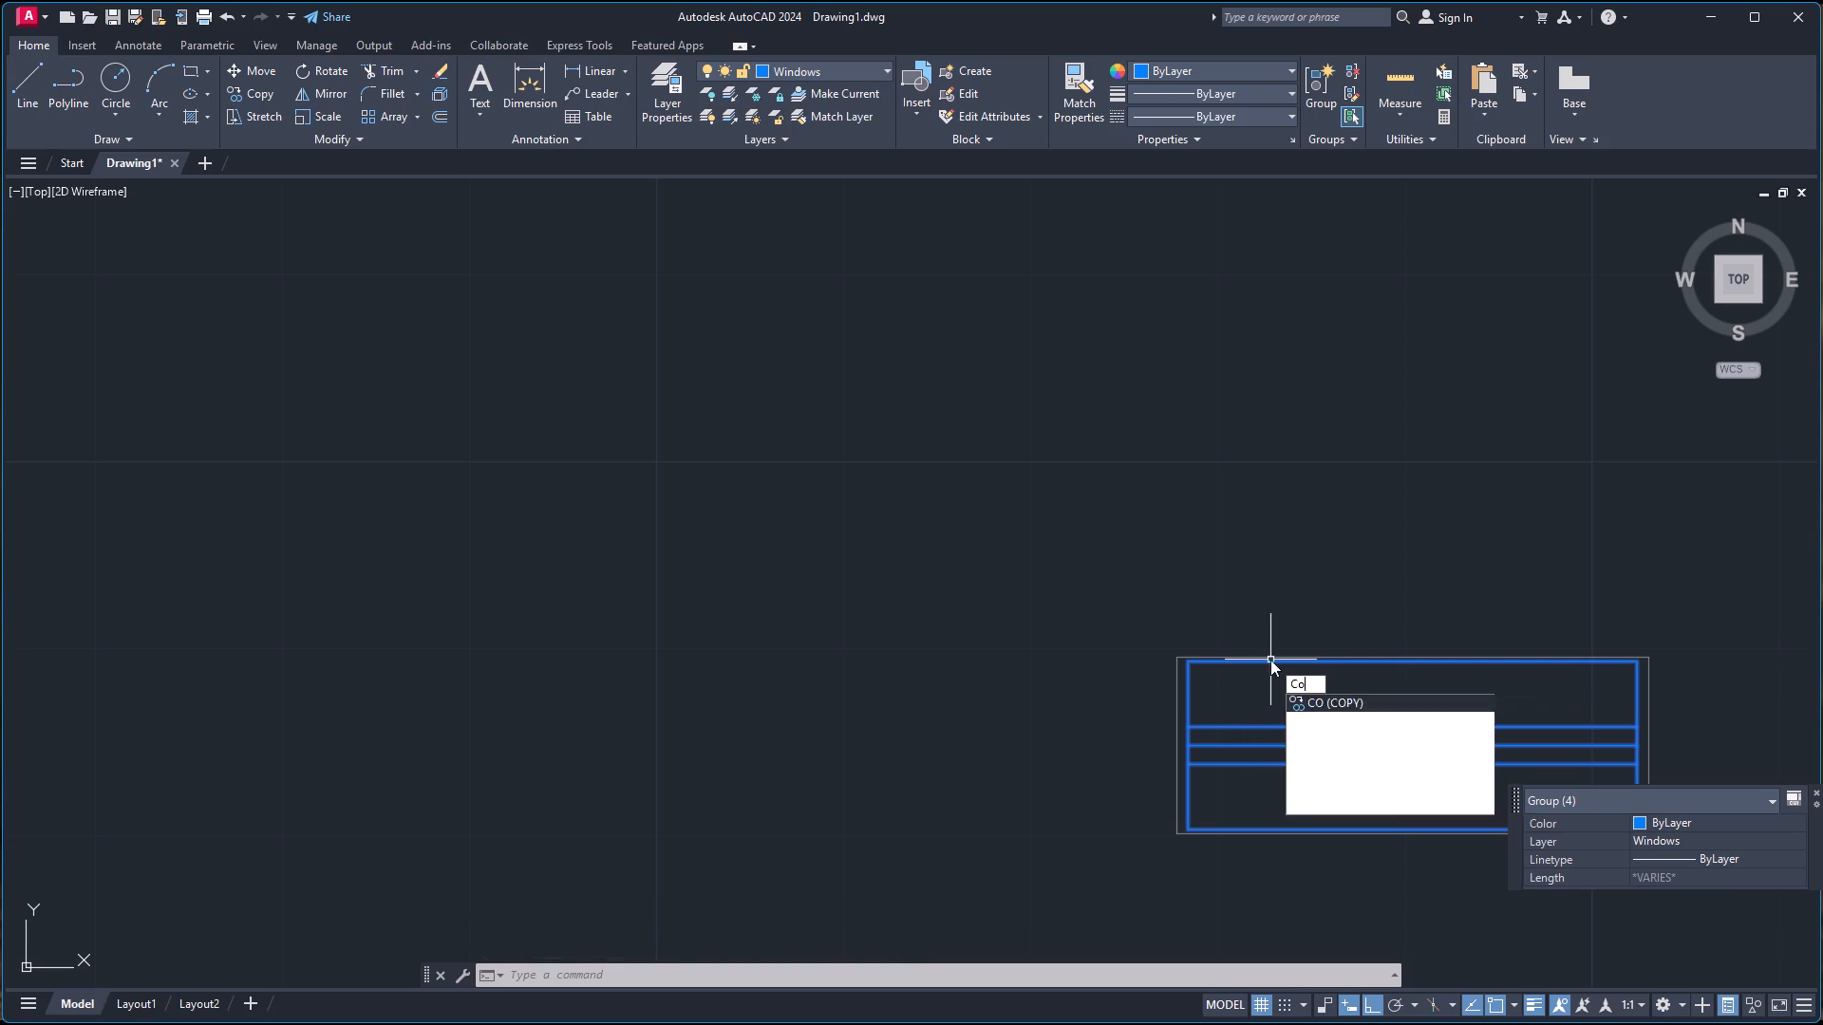
key(Return)
click(1415, 834)
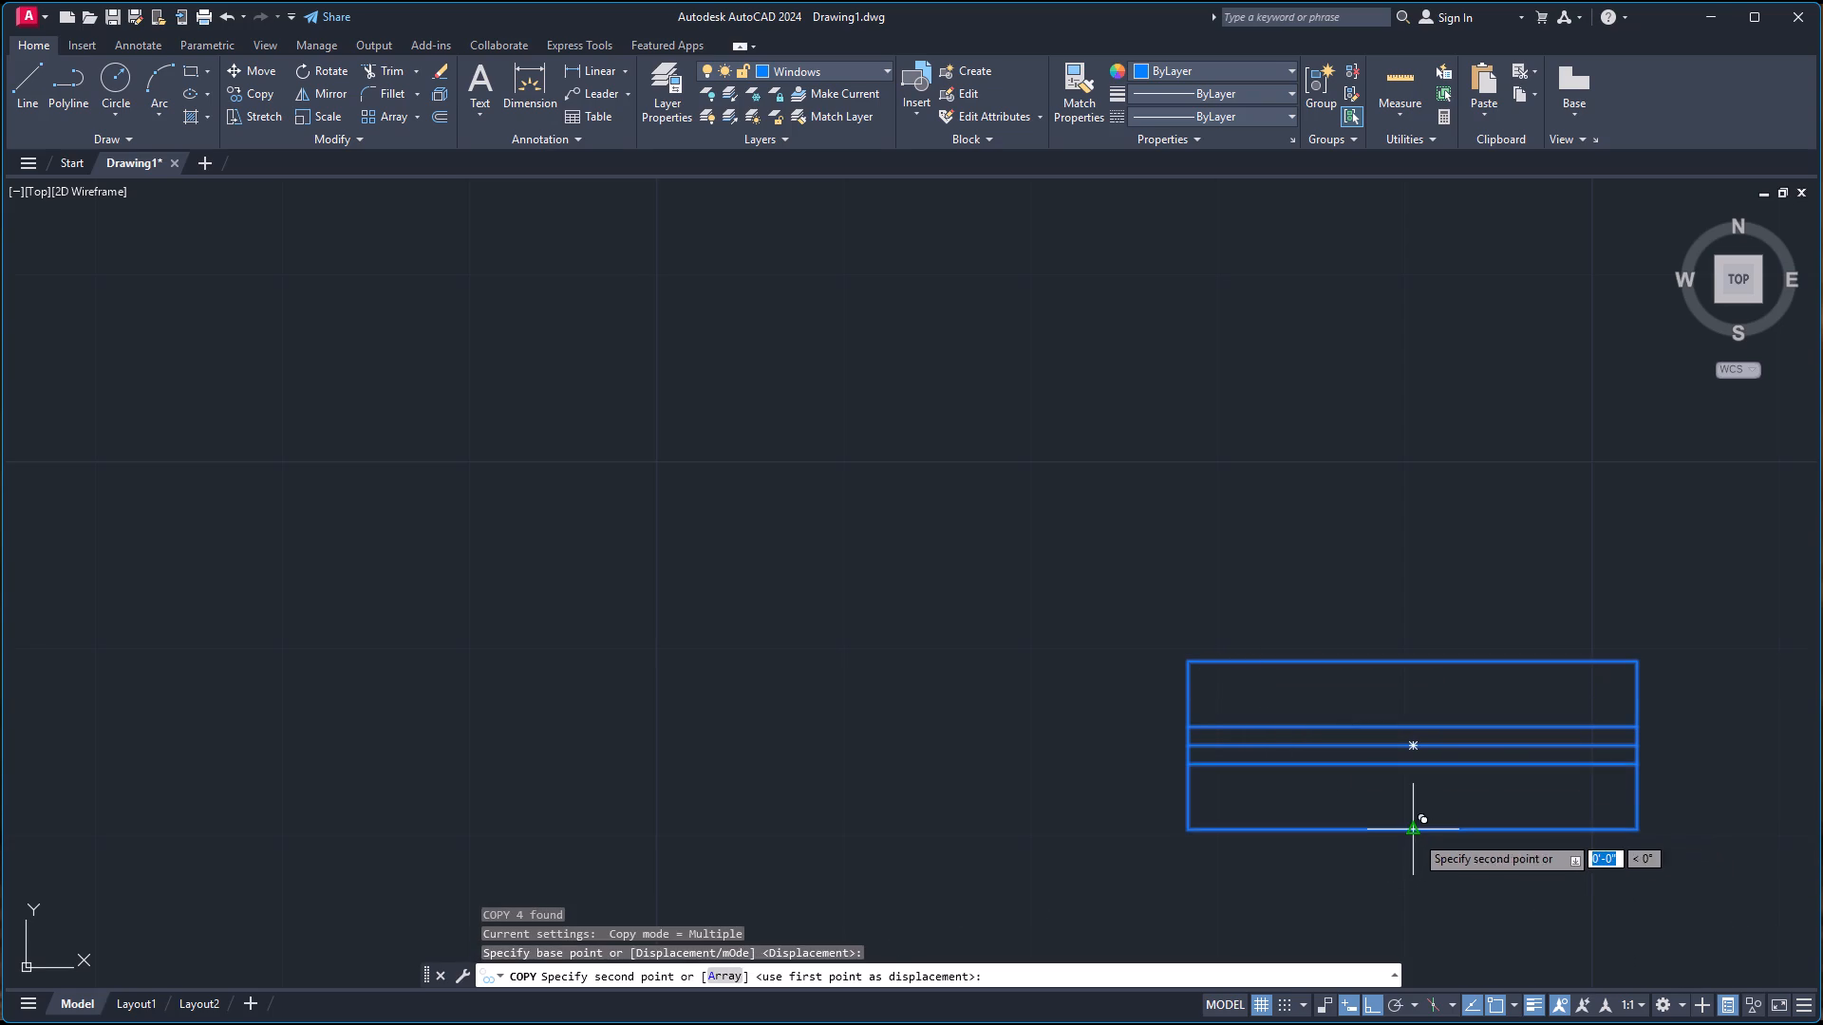
scroll(1494, 719, down, 10)
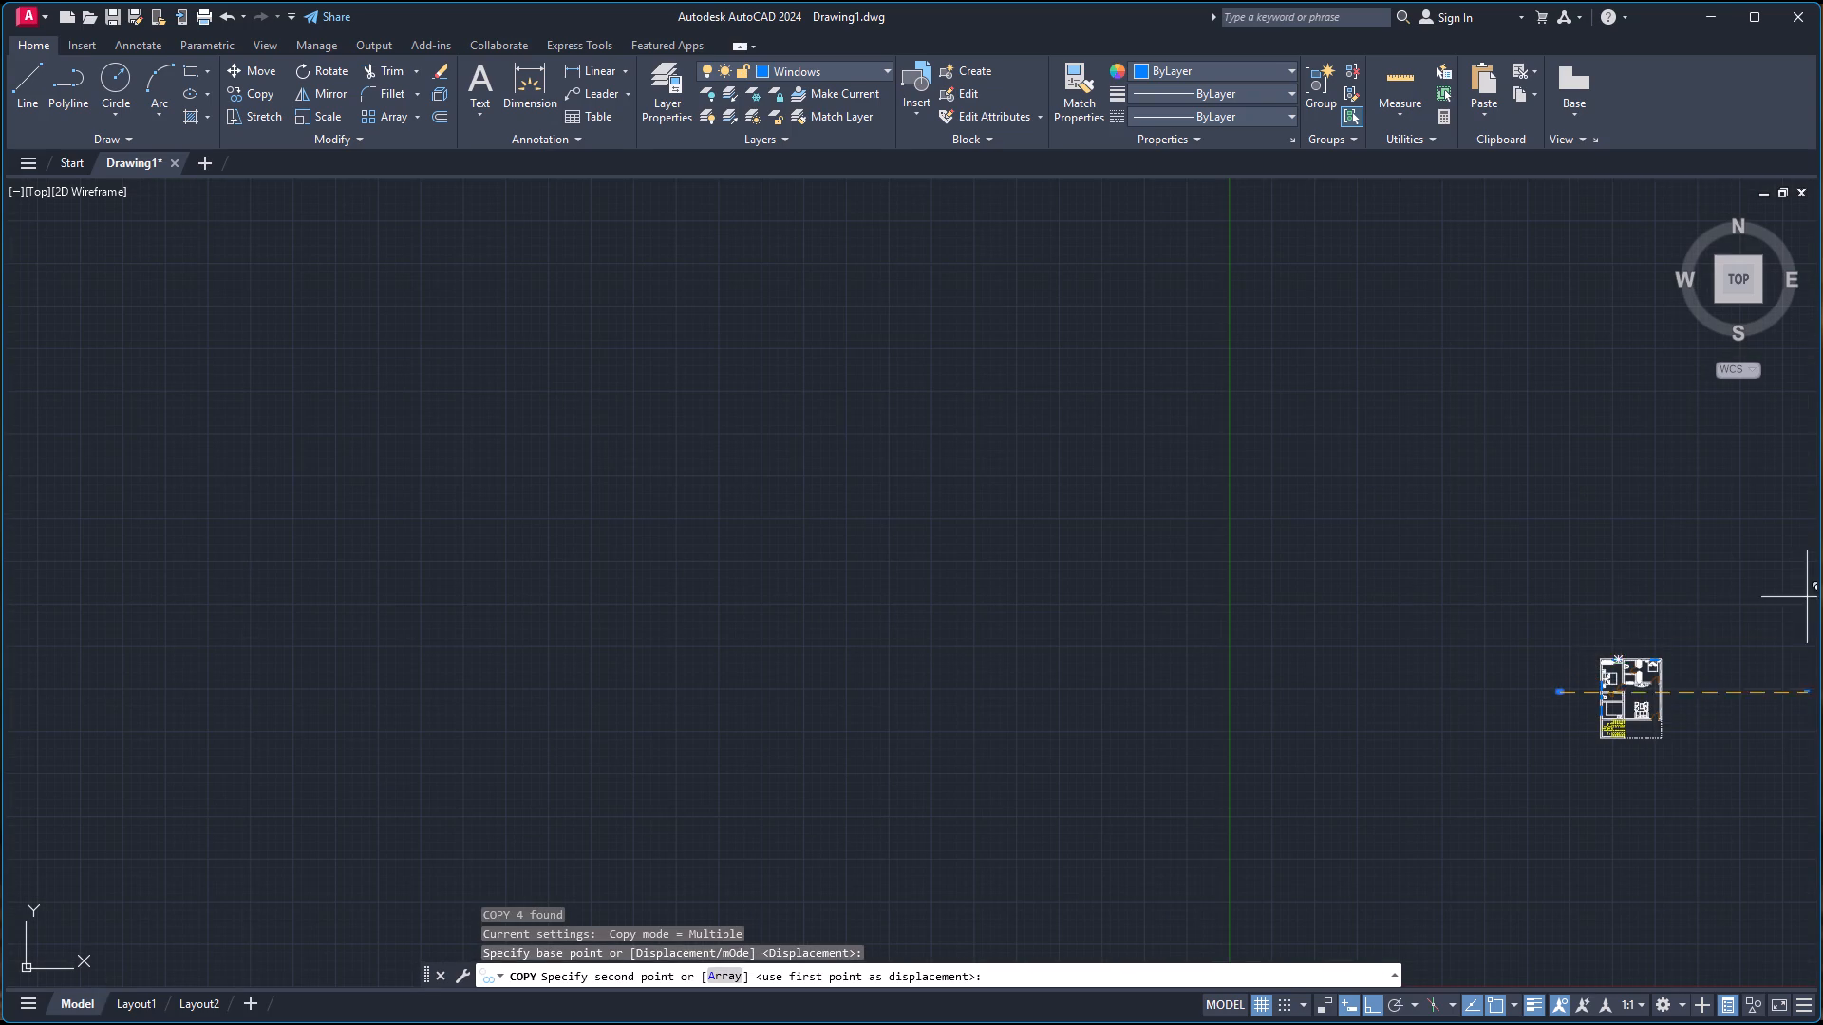
scroll(1644, 647, up, 3)
scroll(1562, 770, up, 2)
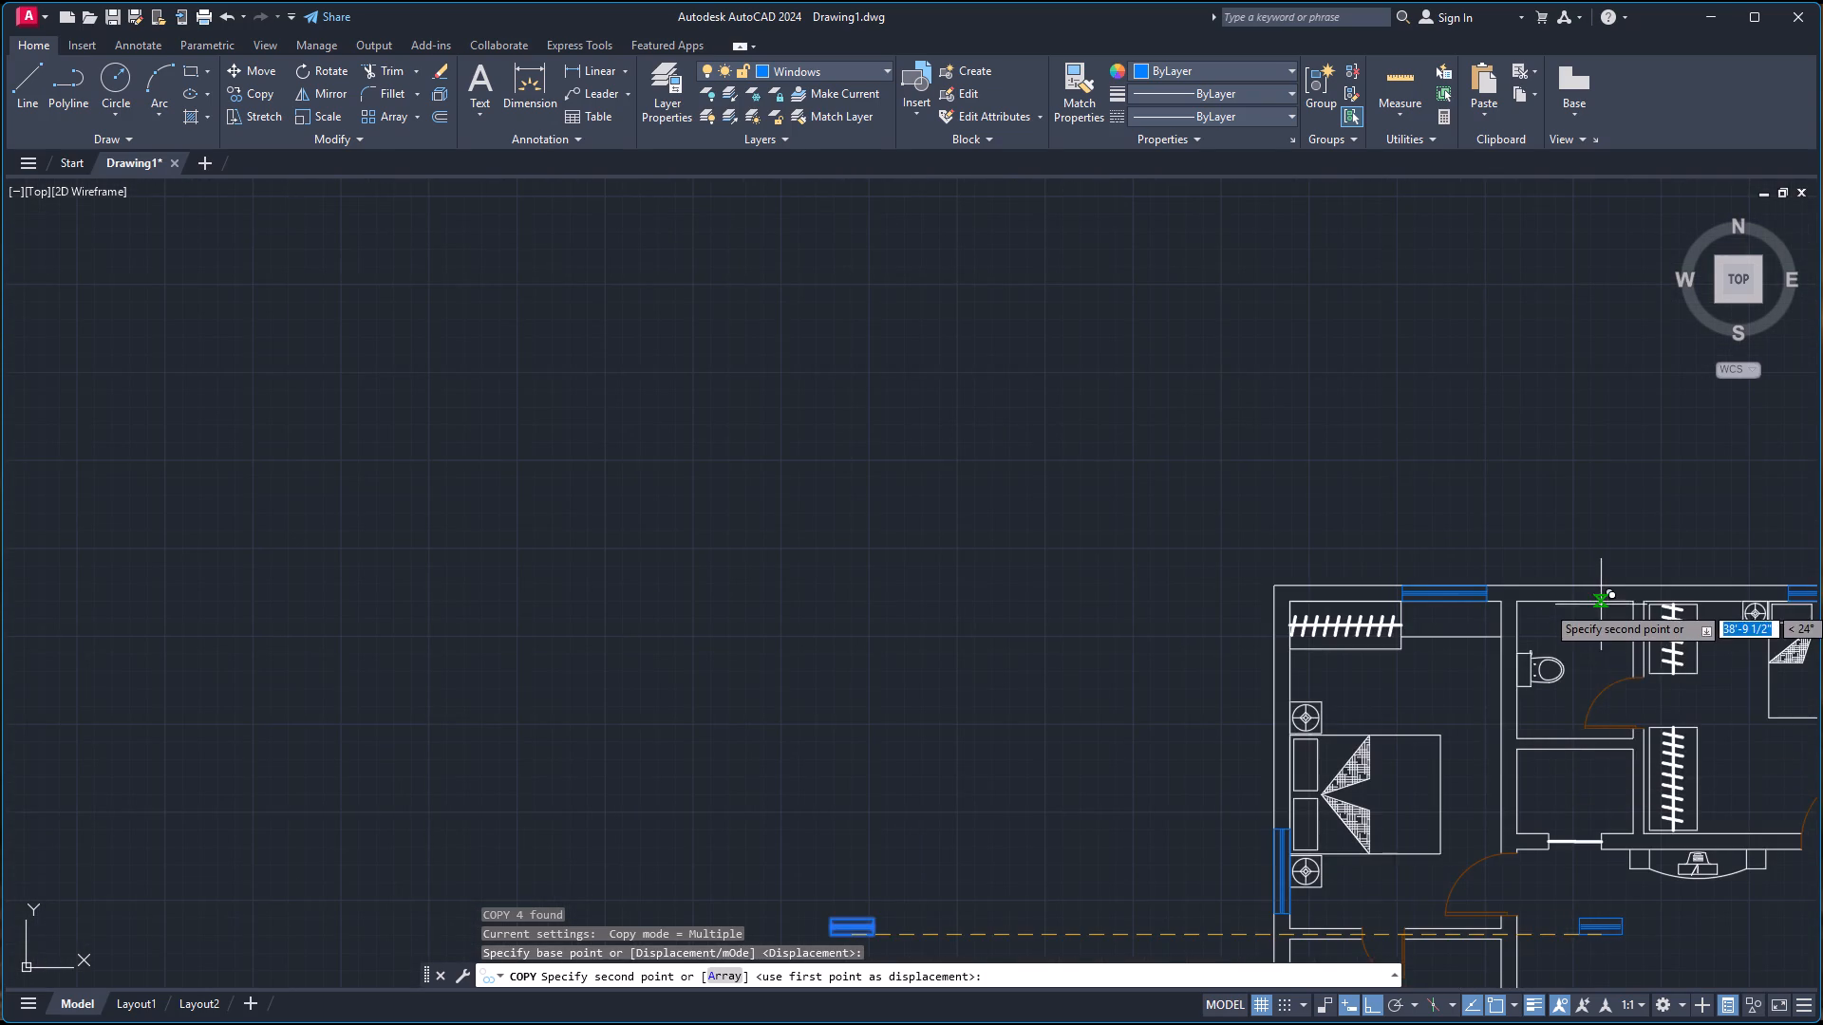
scroll(1601, 605, up, 2)
right_click(1509, 658)
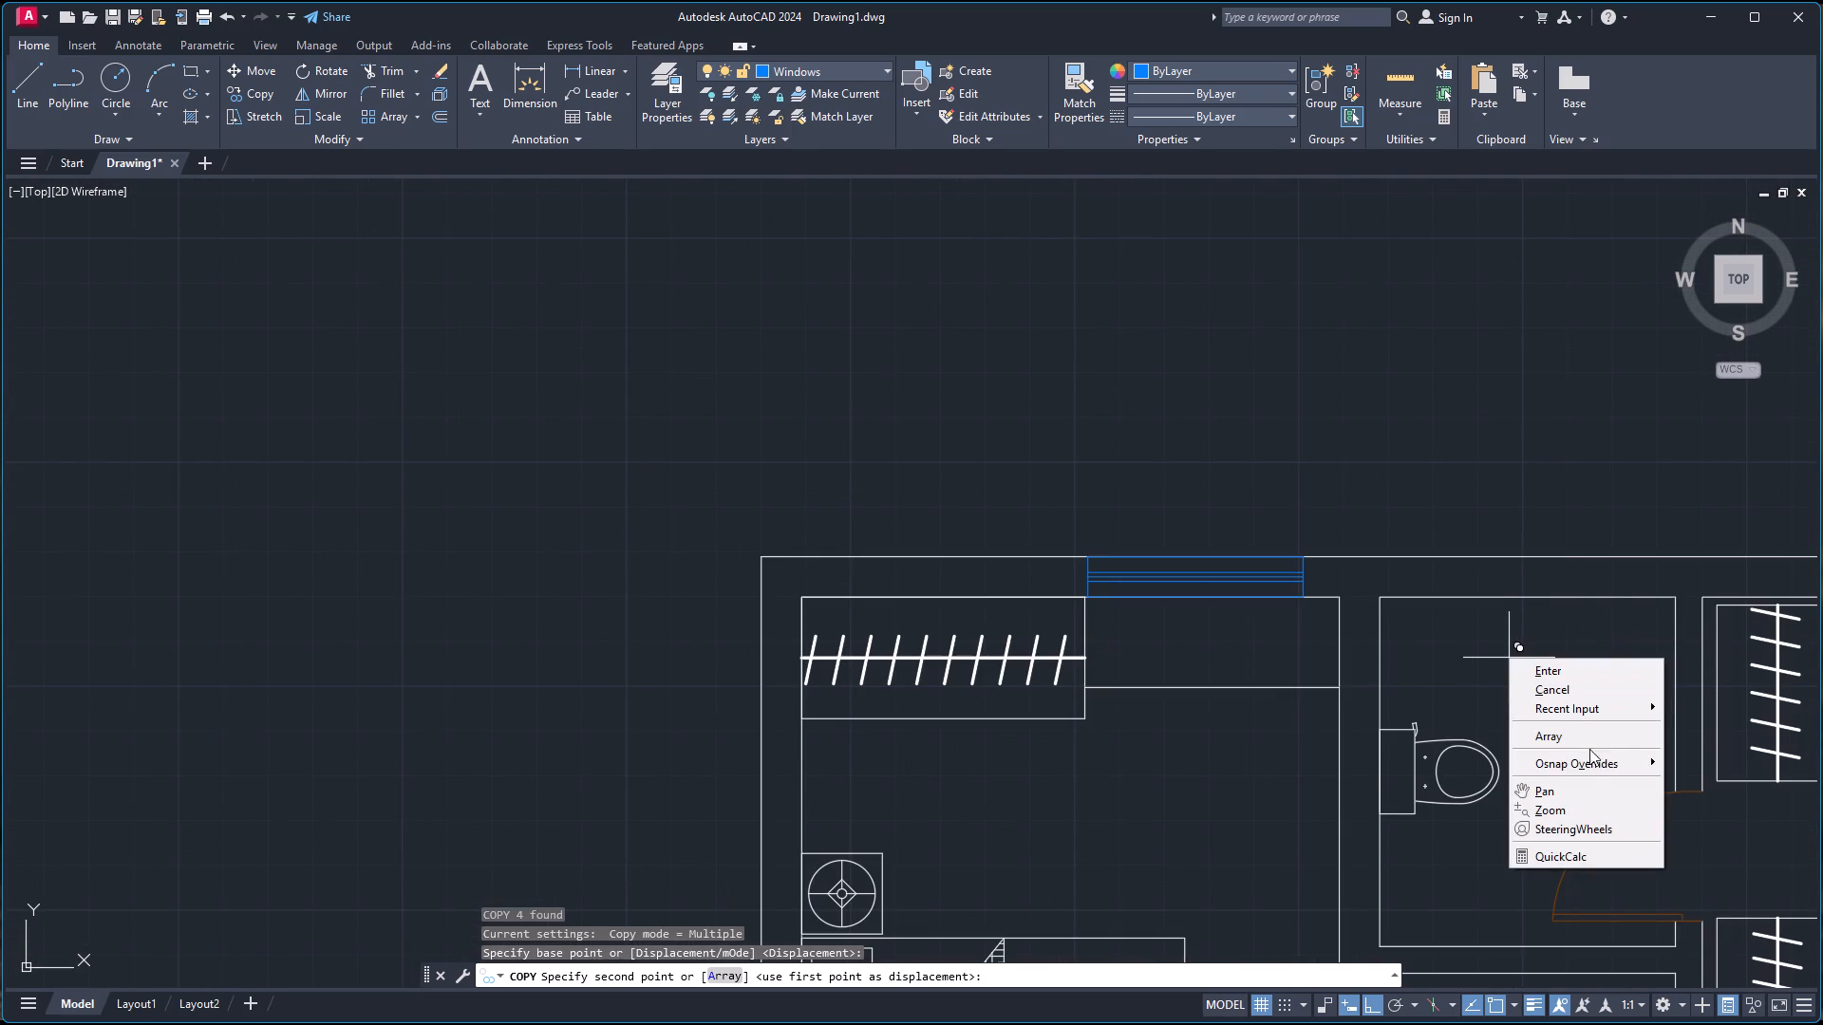
click(1591, 763)
click(1360, 372)
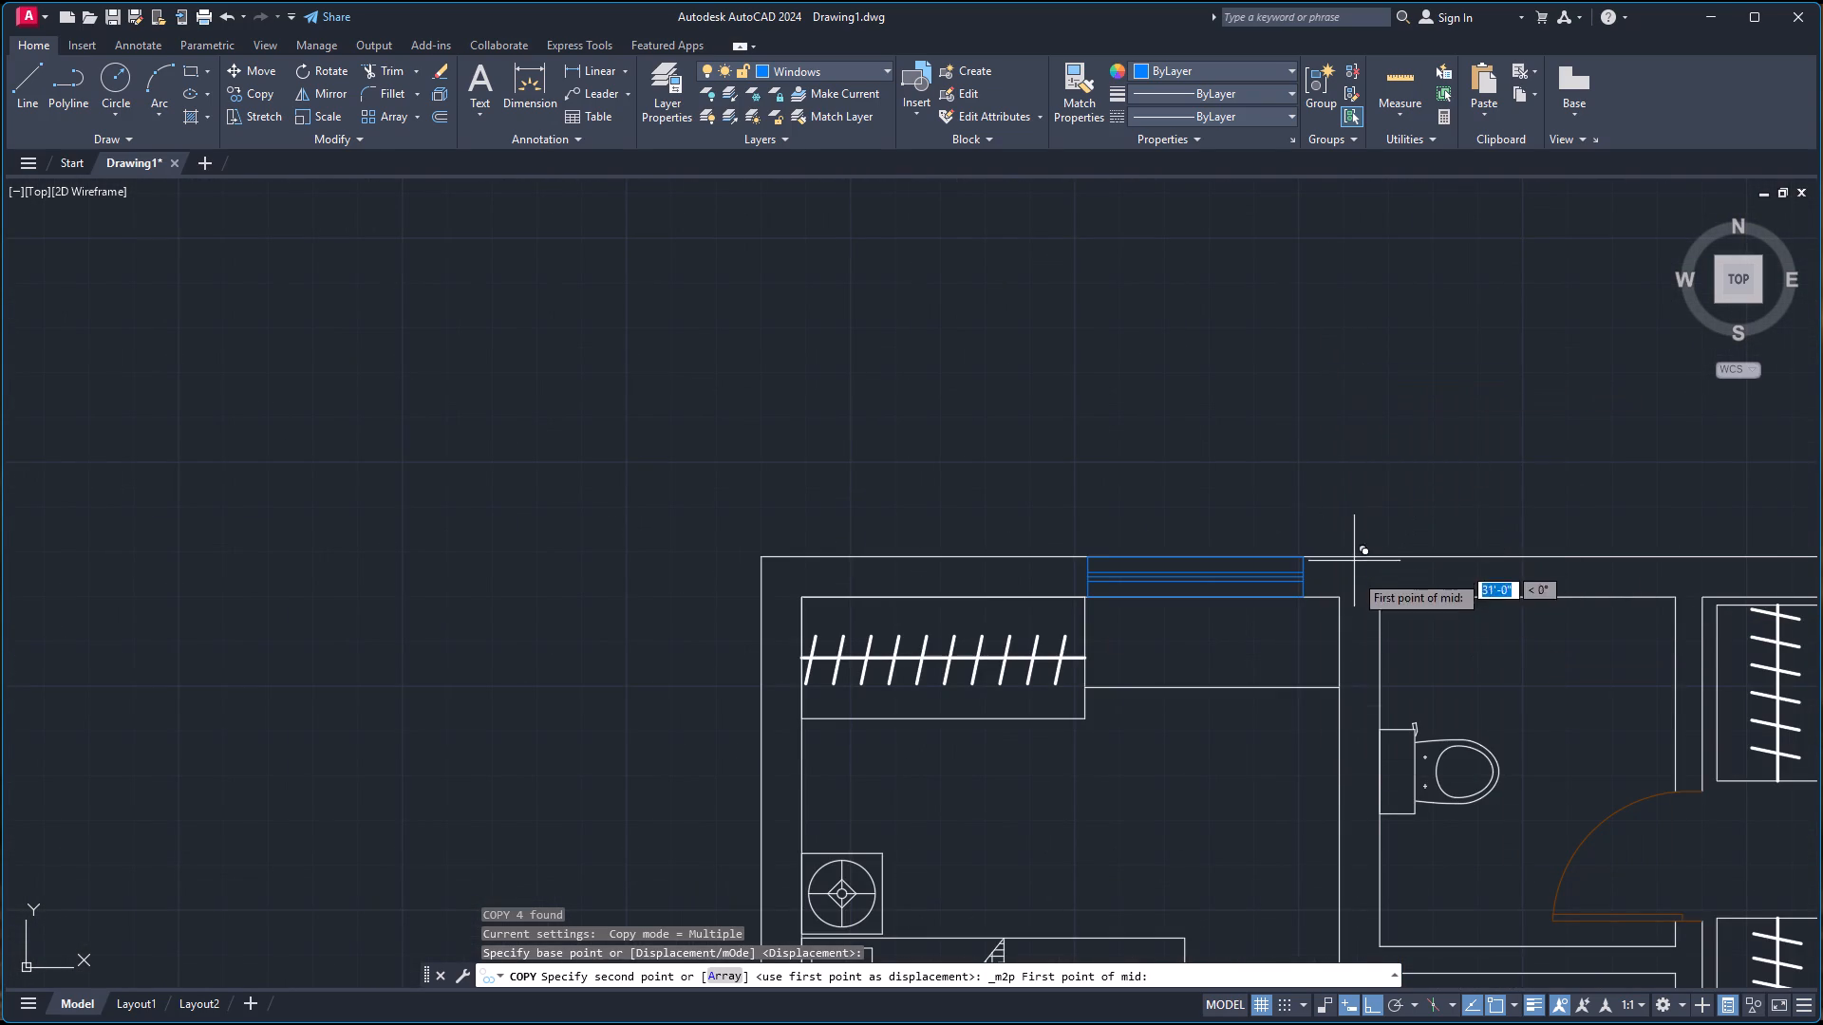
click(1376, 597)
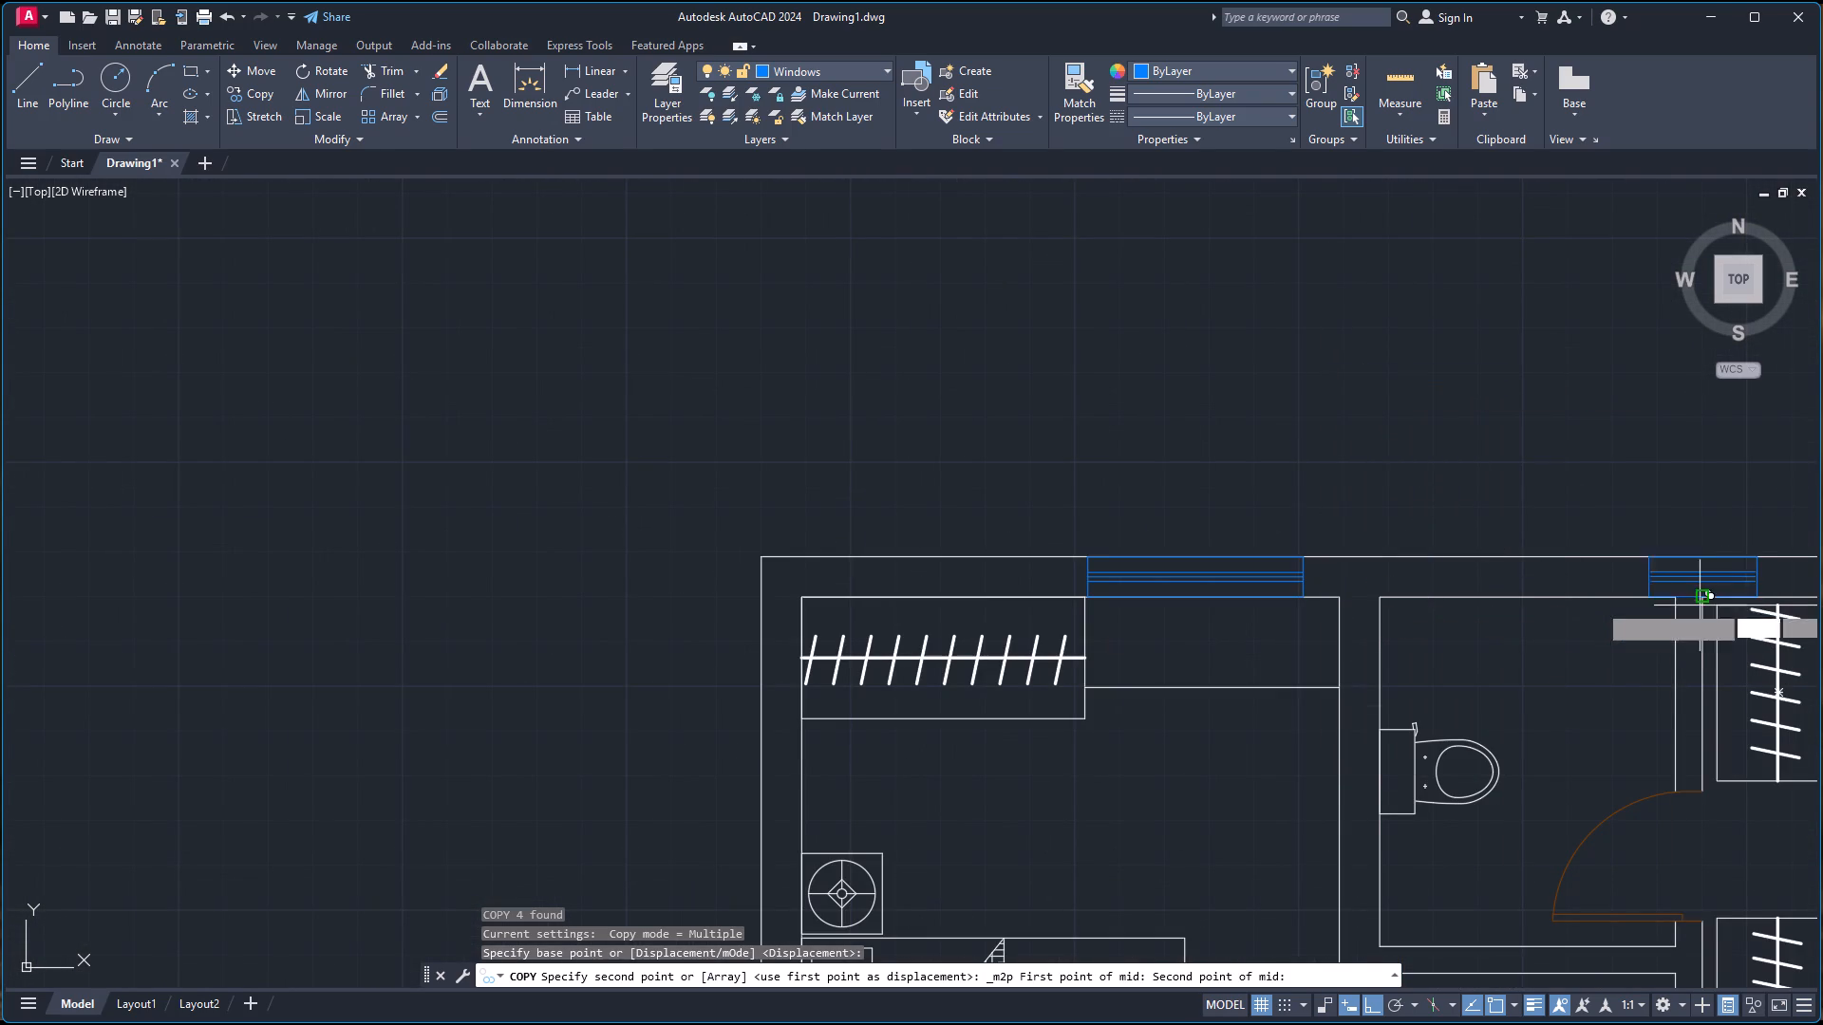
click(1675, 602)
scroll(1563, 470, down, 2)
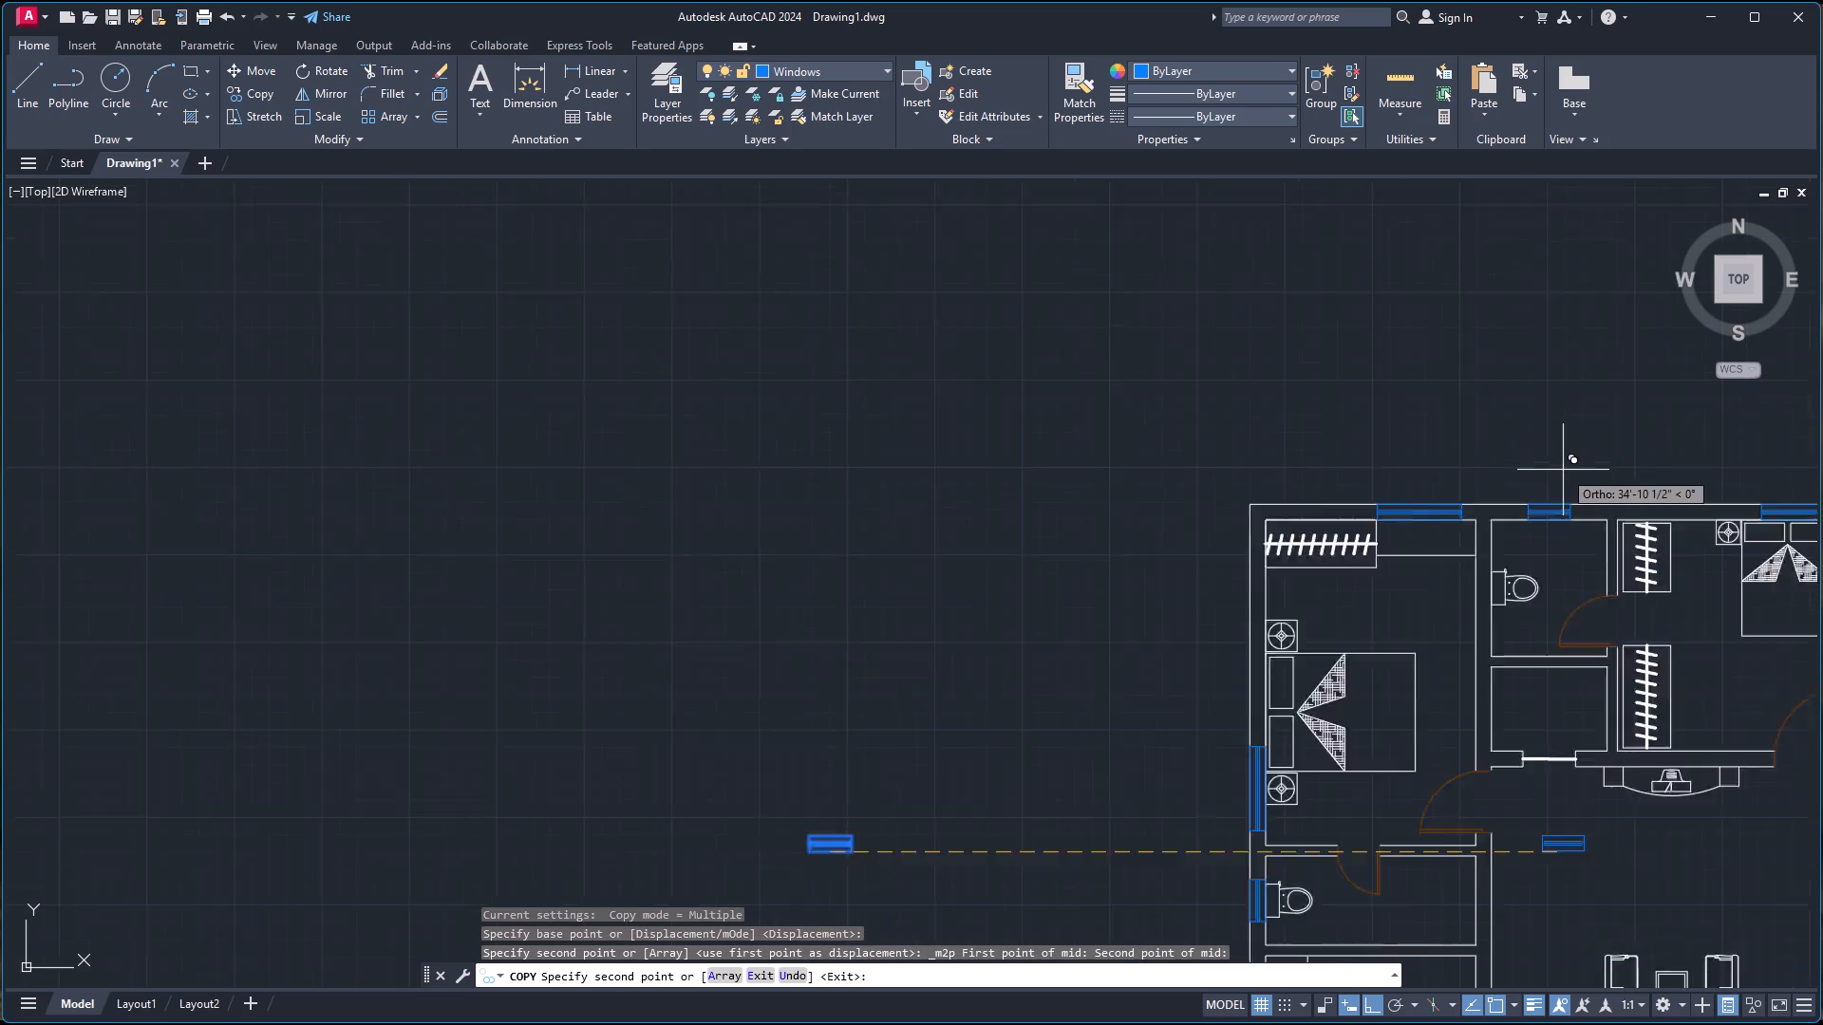
scroll(1563, 470, down, 1)
key(Escape)
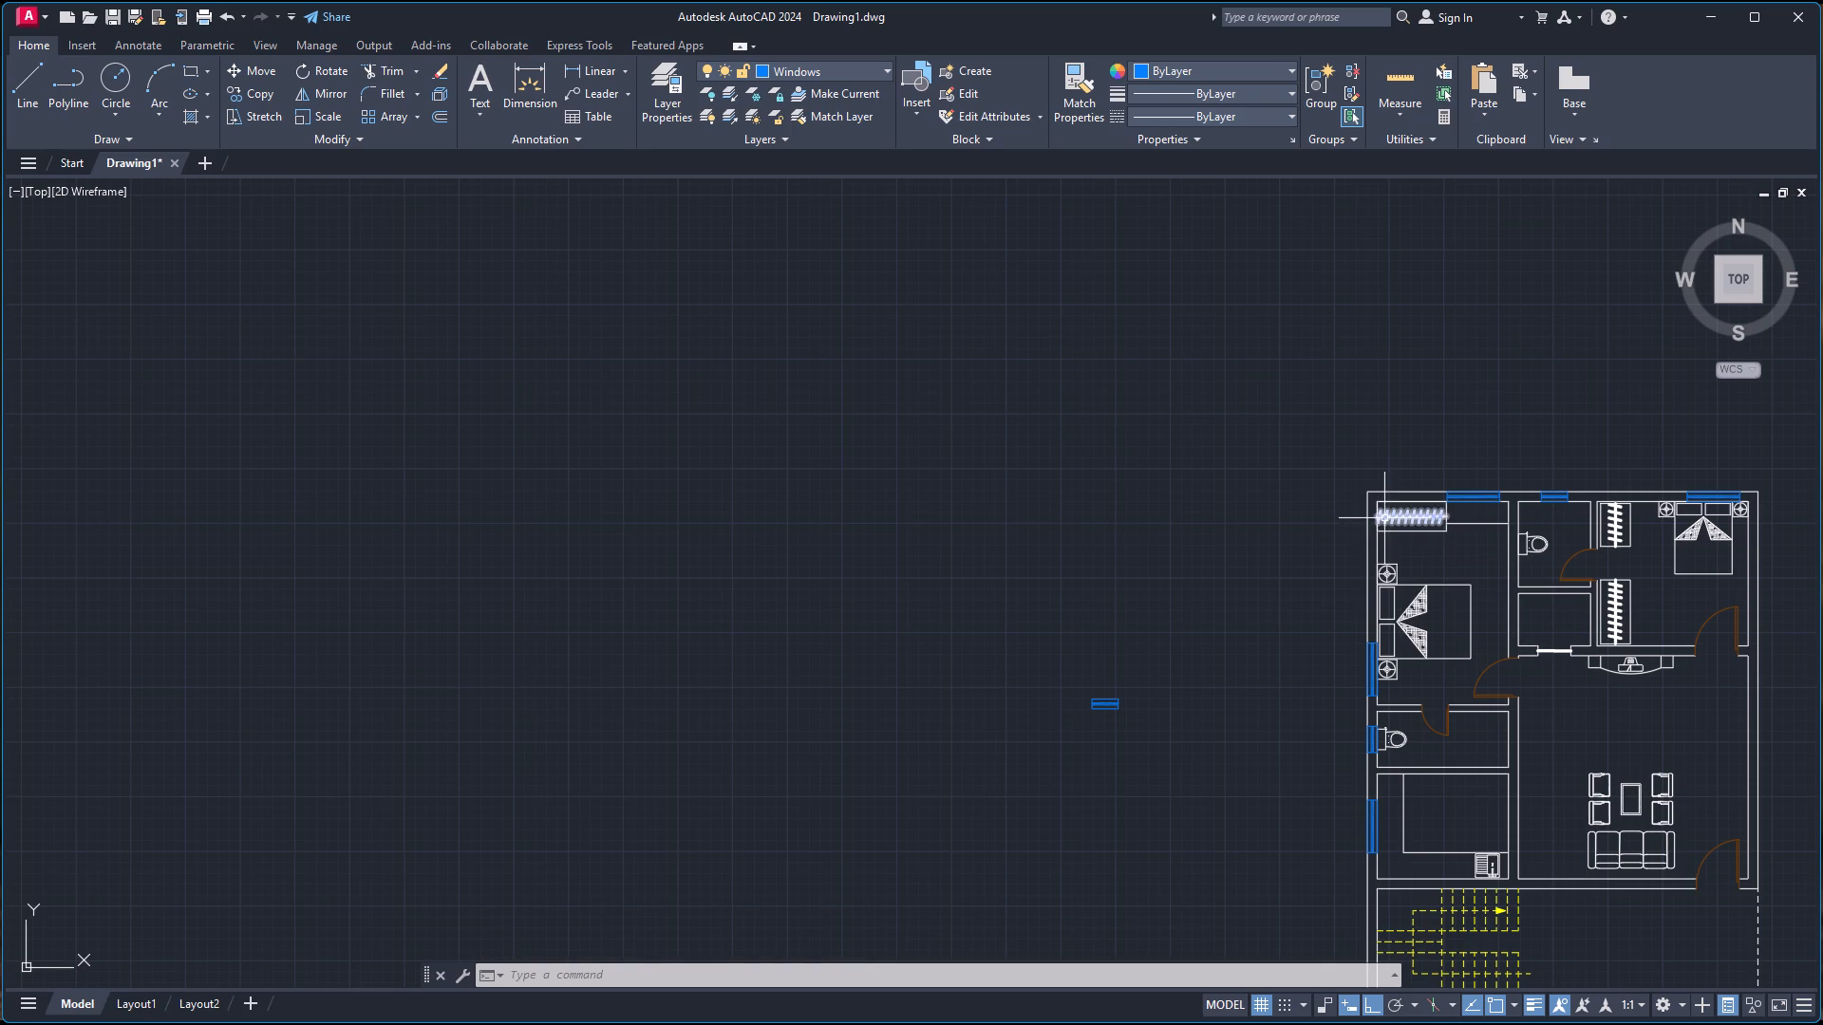
Copy the short spare window by its lower edge's midpoint onto the living room's lower wall line, just left of the entrance door.
scroll(1107, 674, up, 2)
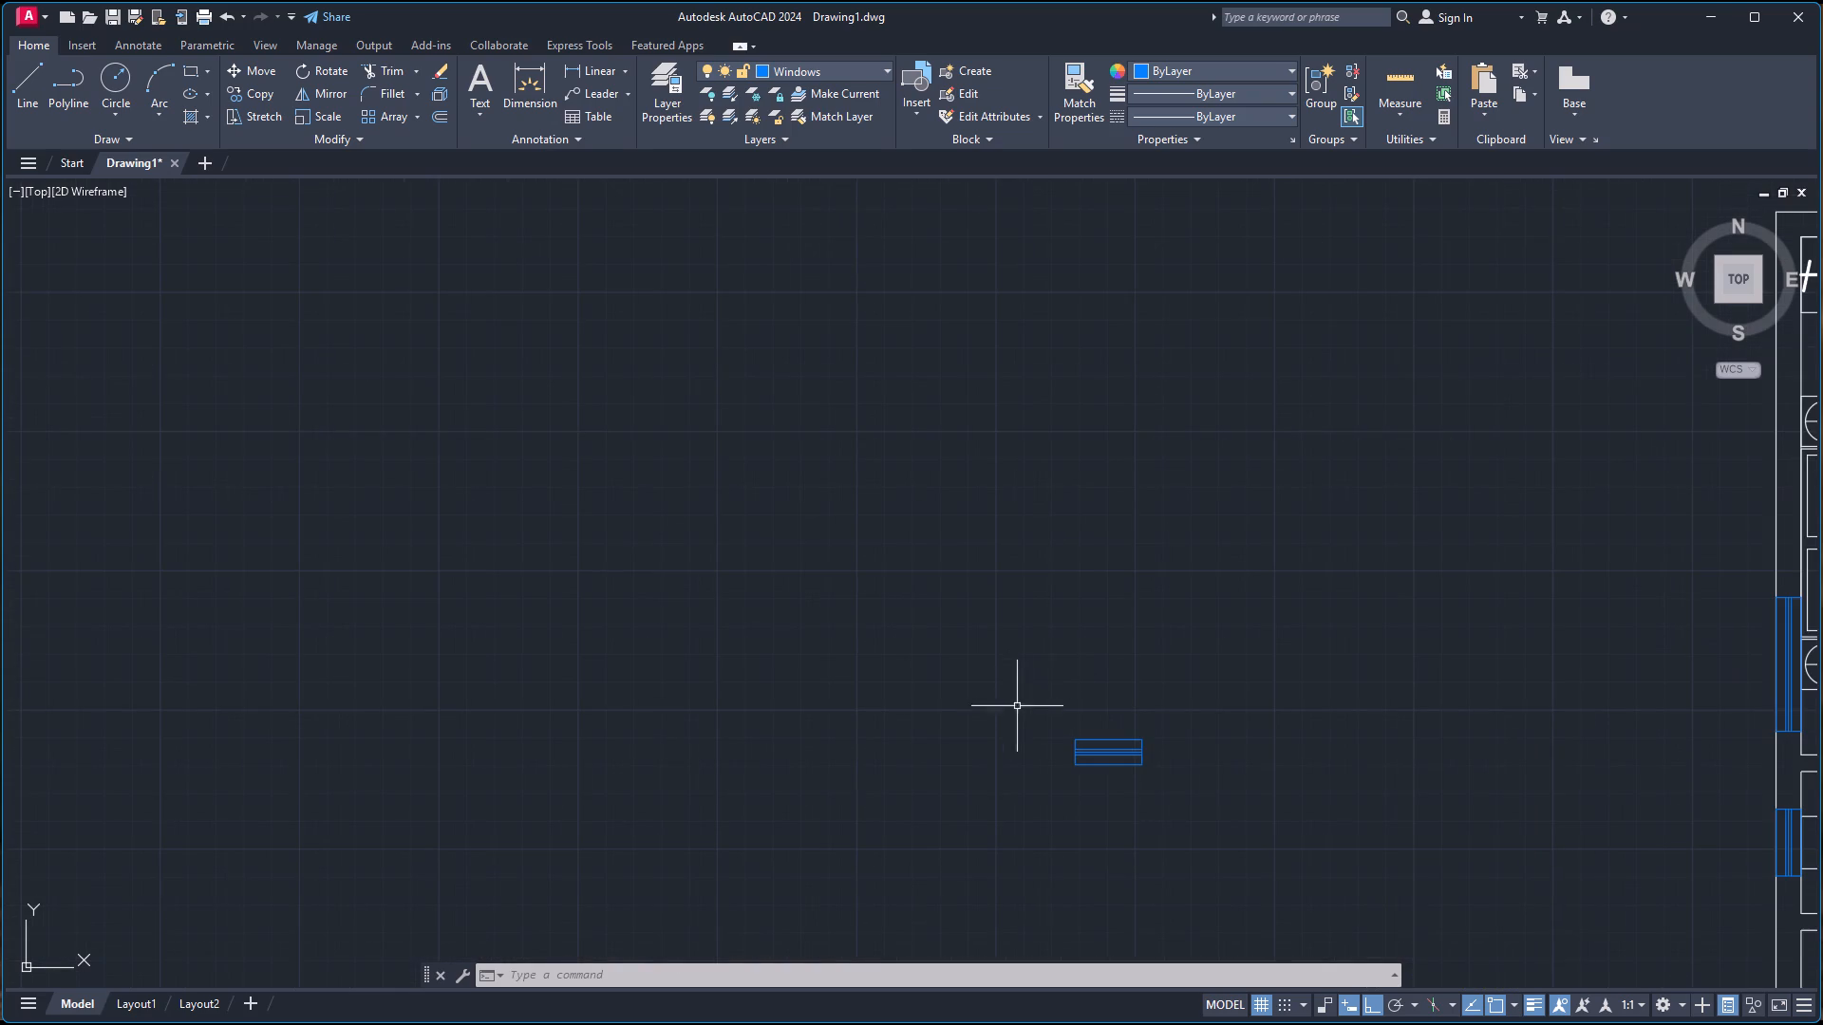
click(1026, 696)
click(1229, 807)
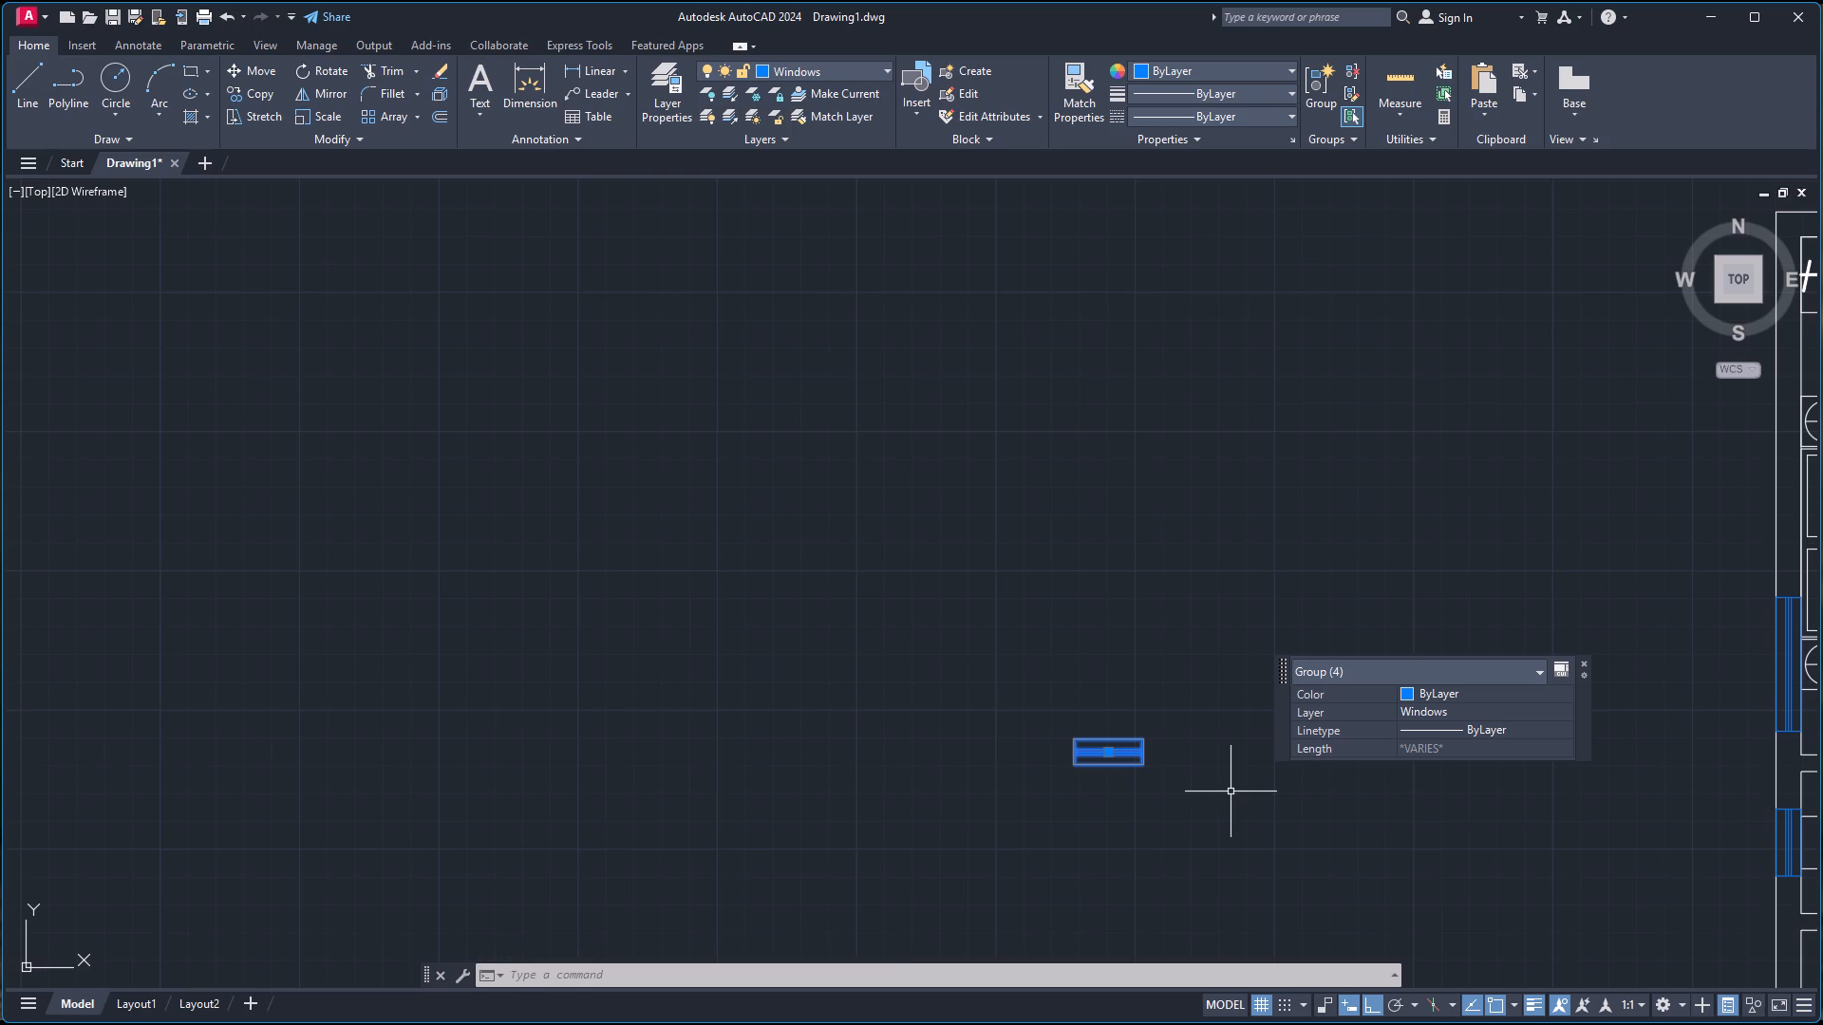
scroll(1125, 791, up, 3)
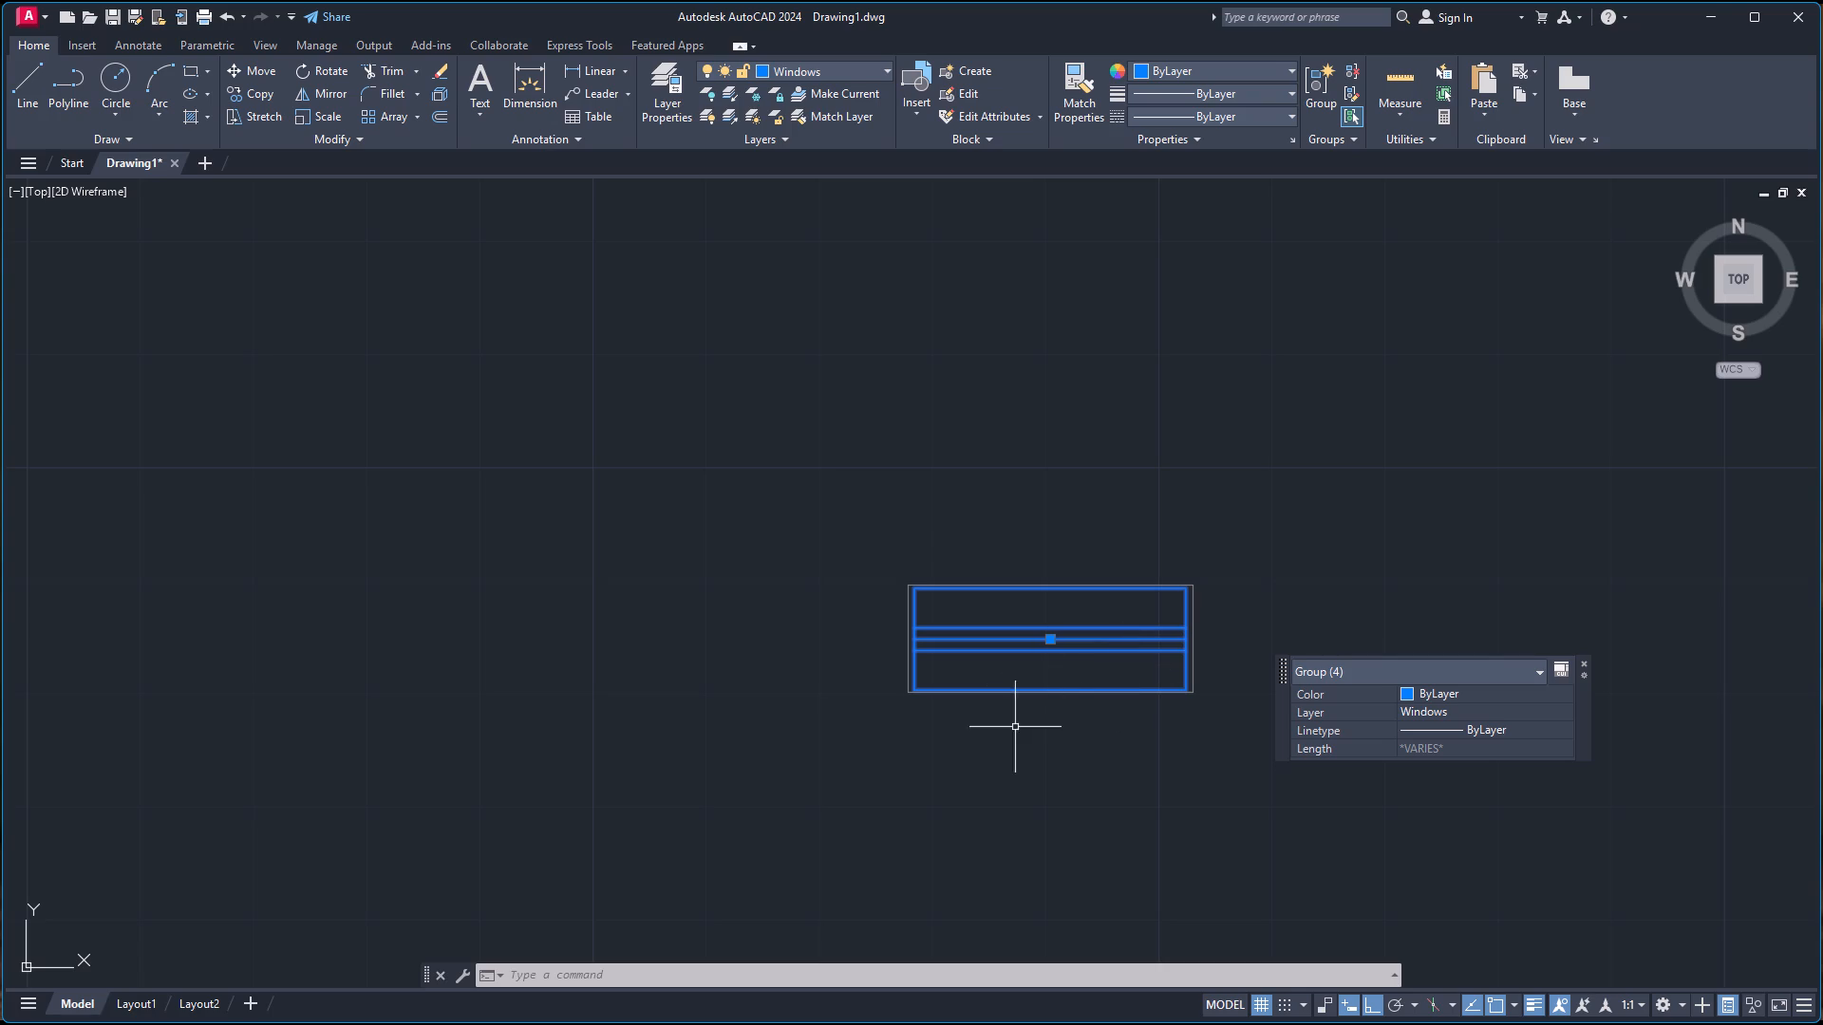
key(c)
key(o)
key(Return)
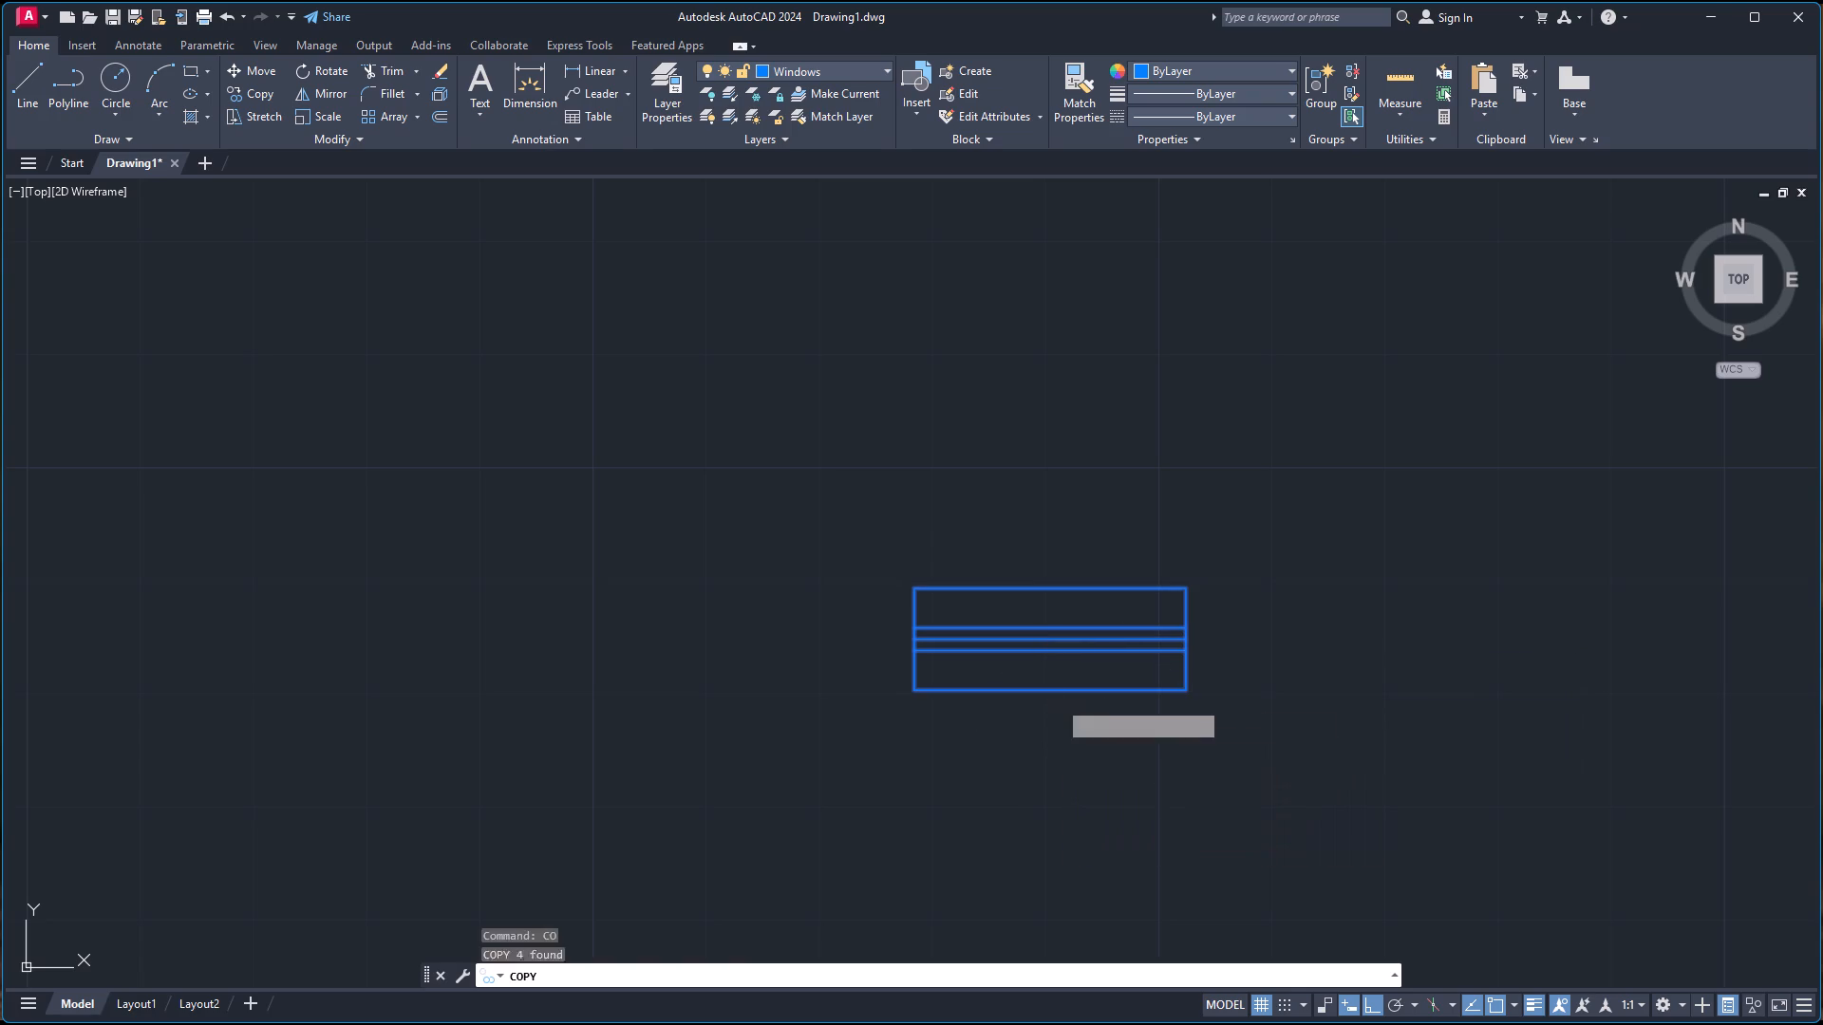
click(1049, 692)
scroll(1124, 697, down, 5)
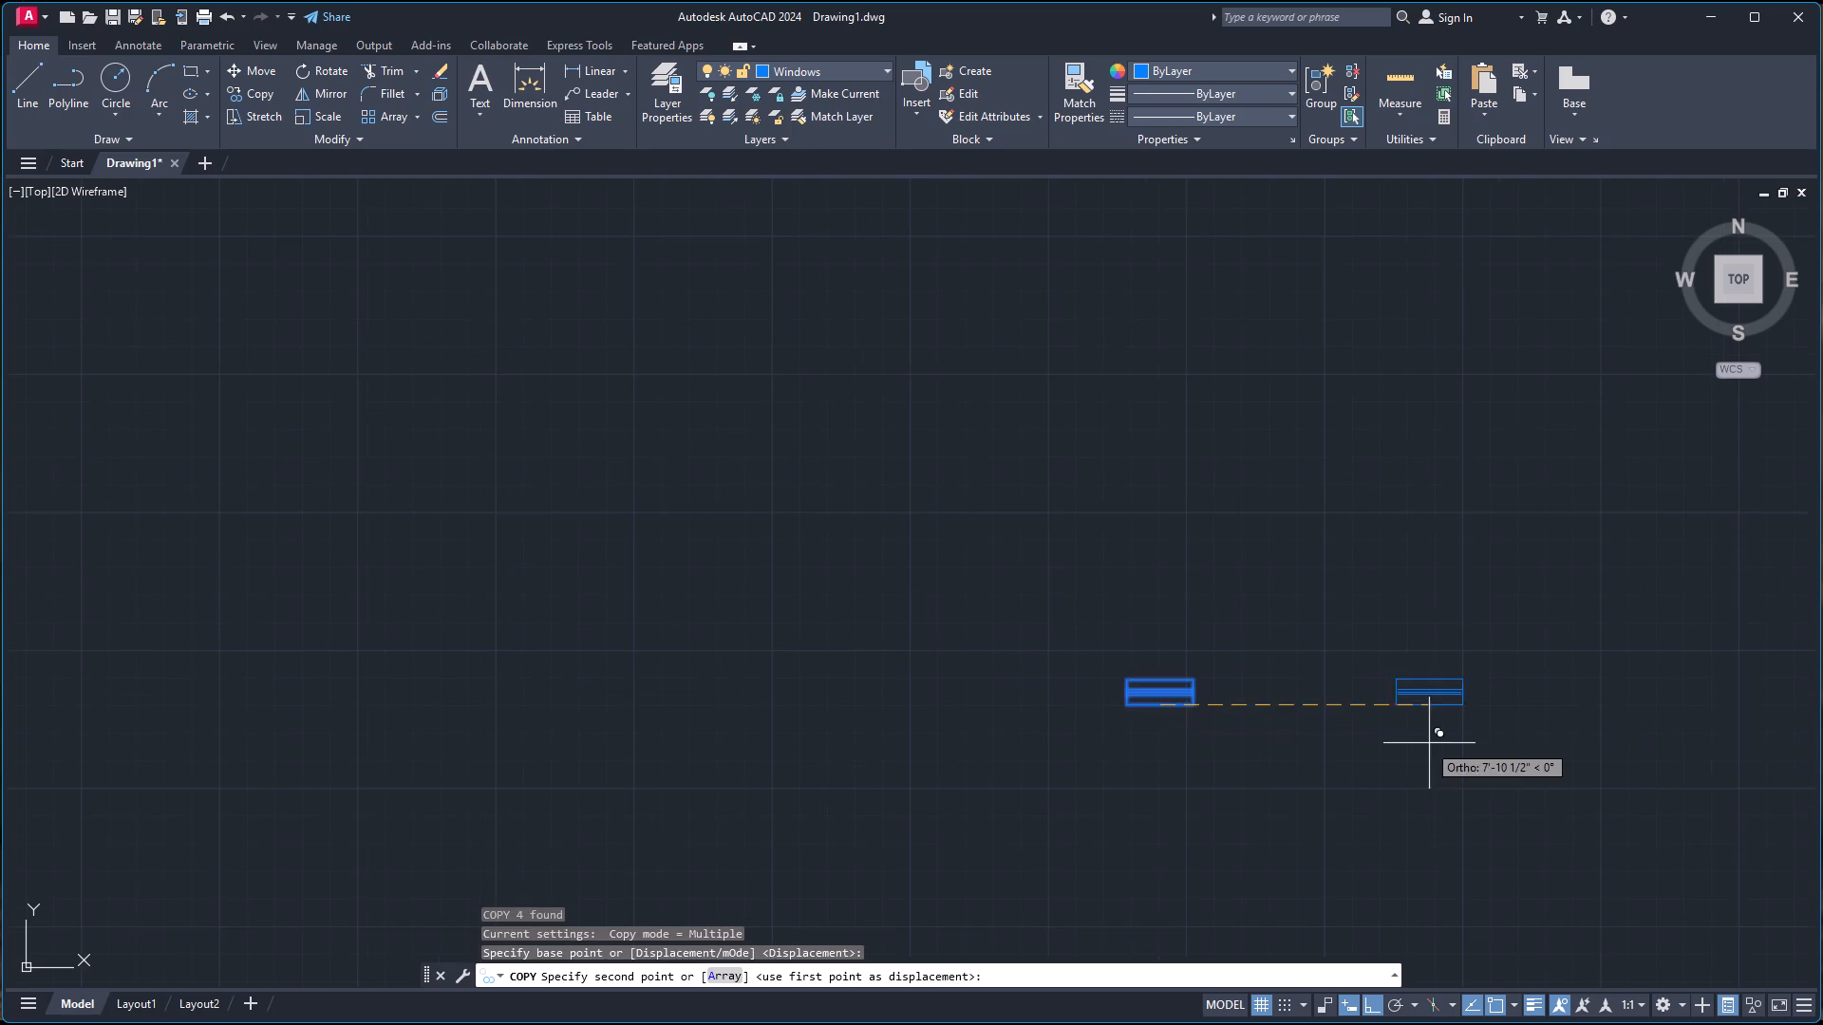
scroll(1470, 743, down, 5)
scroll(1563, 781, up, 2)
scroll(1644, 804, up, 3)
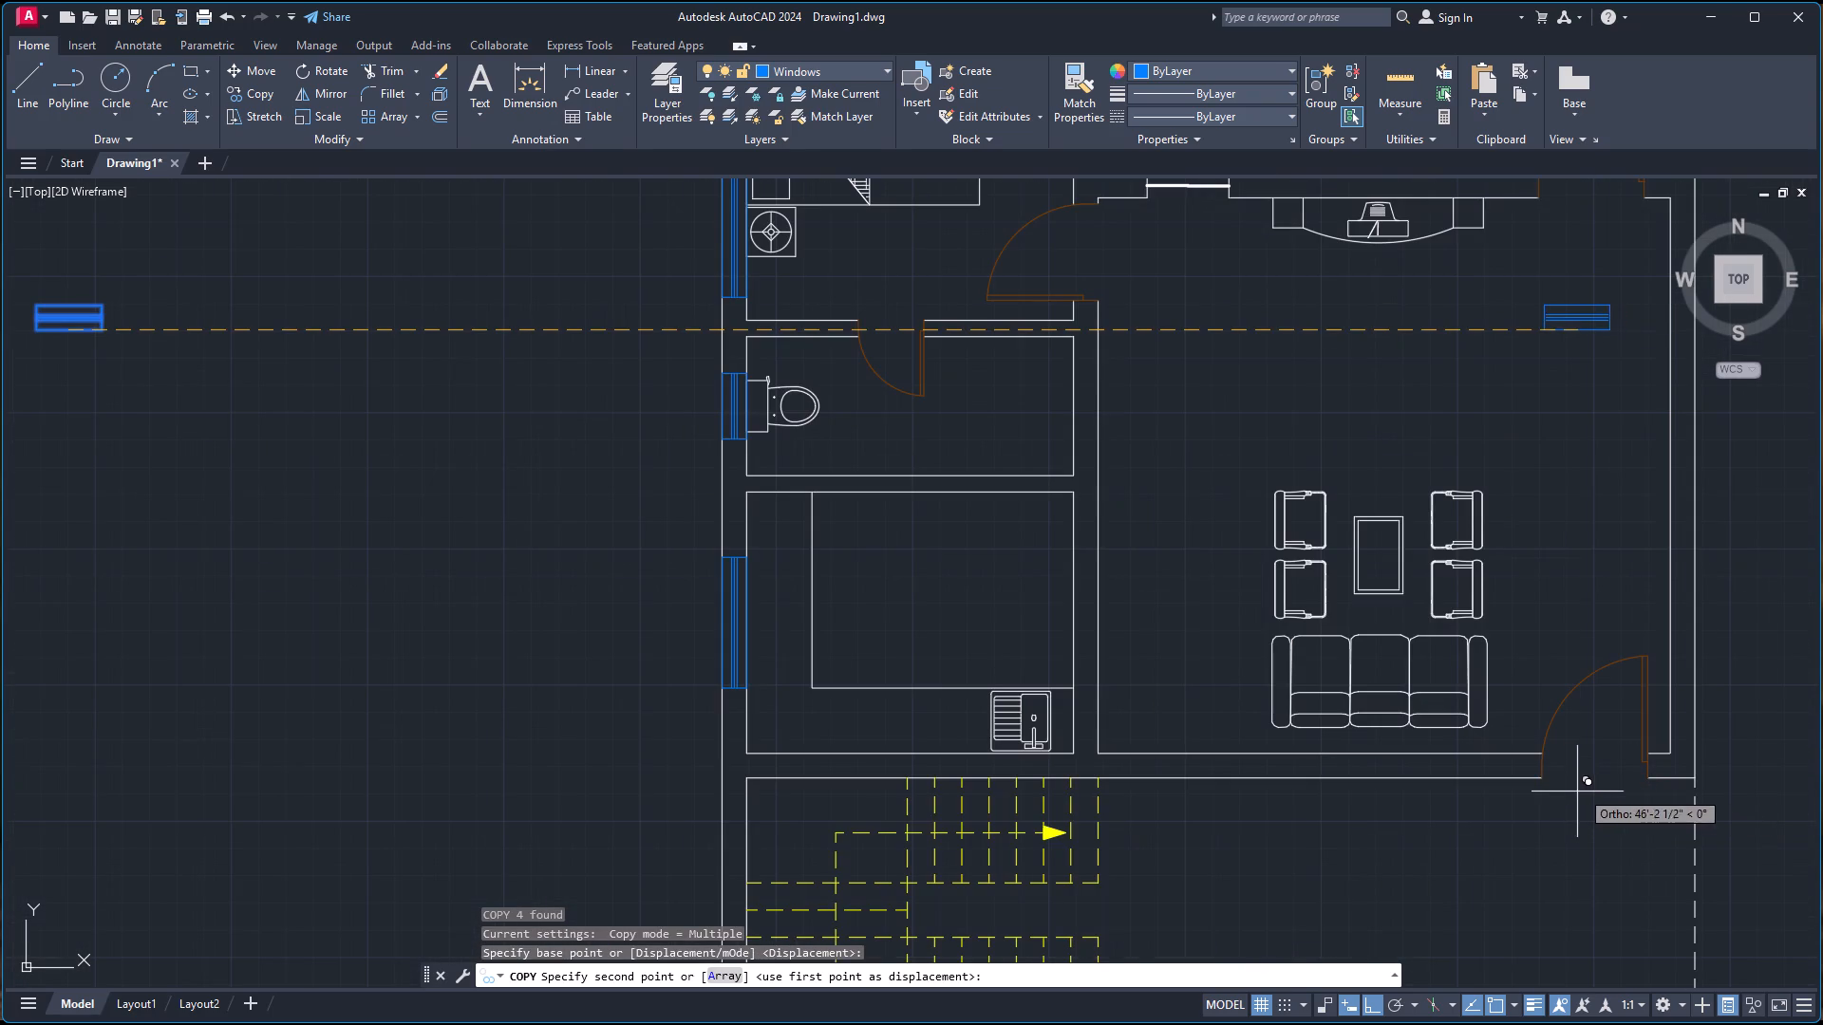
scroll(1561, 786, up, 1)
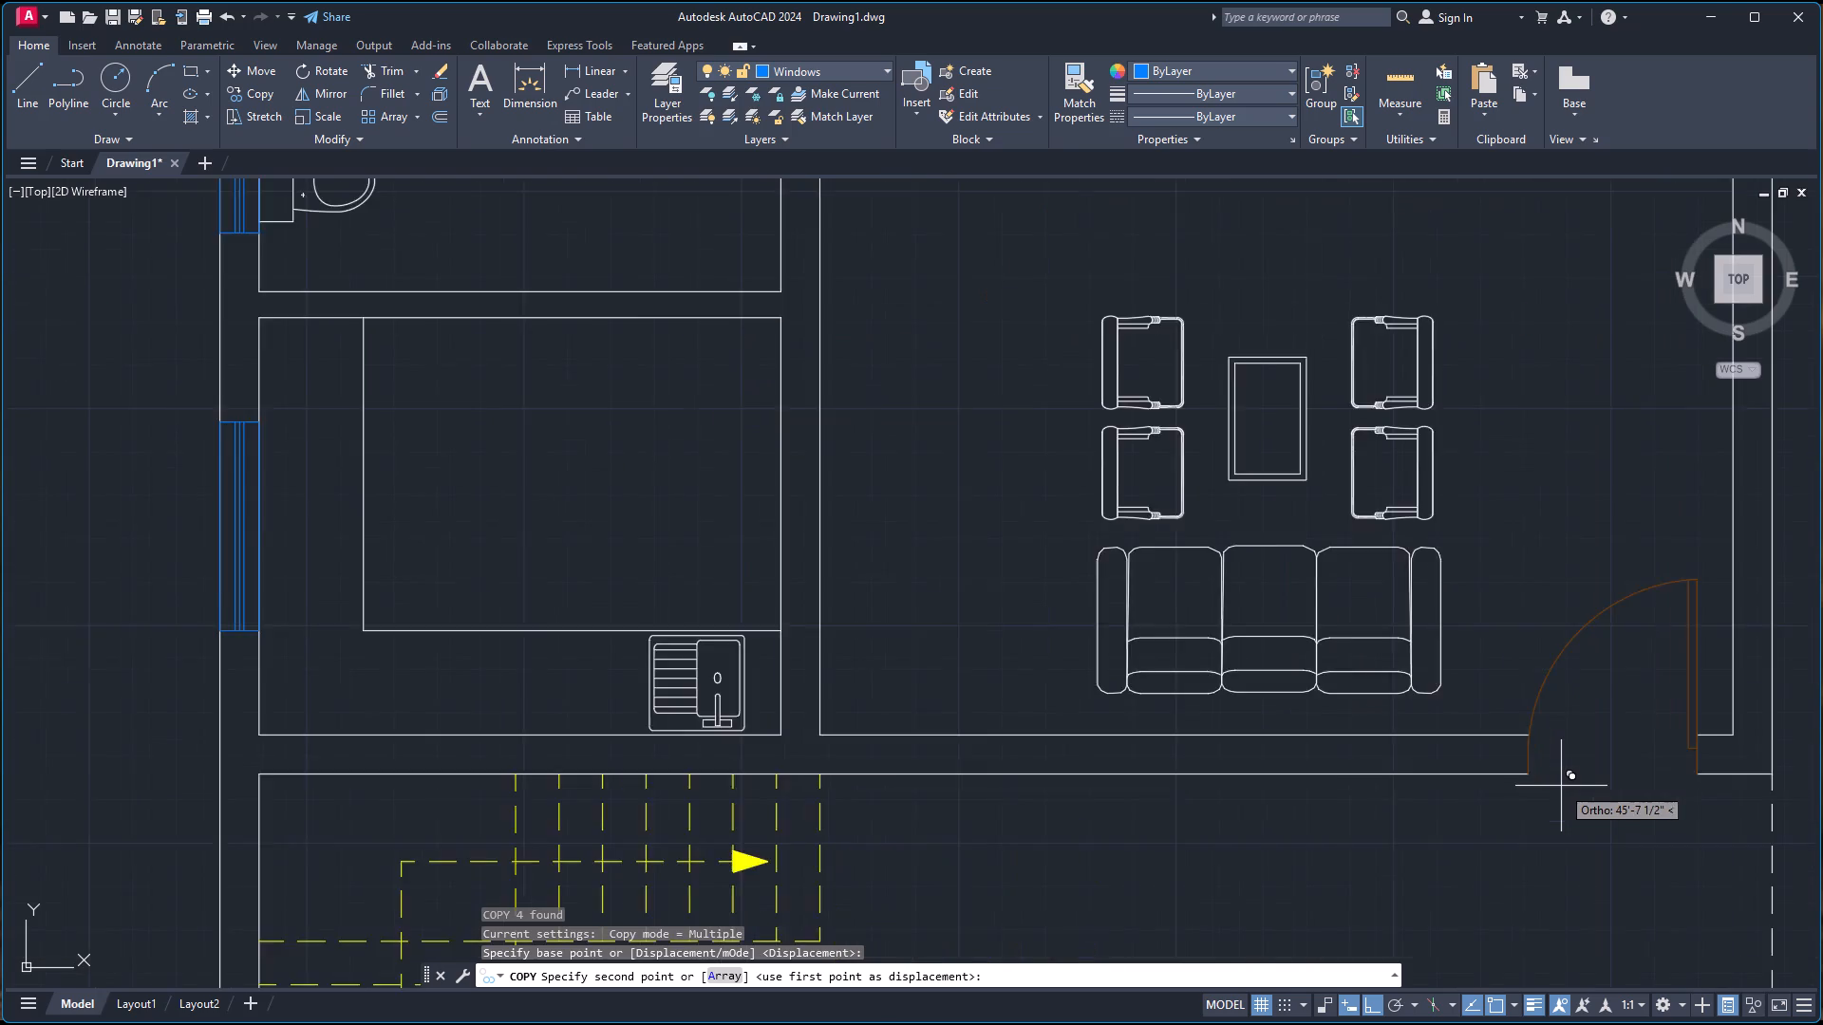
scroll(1550, 786, up, 1)
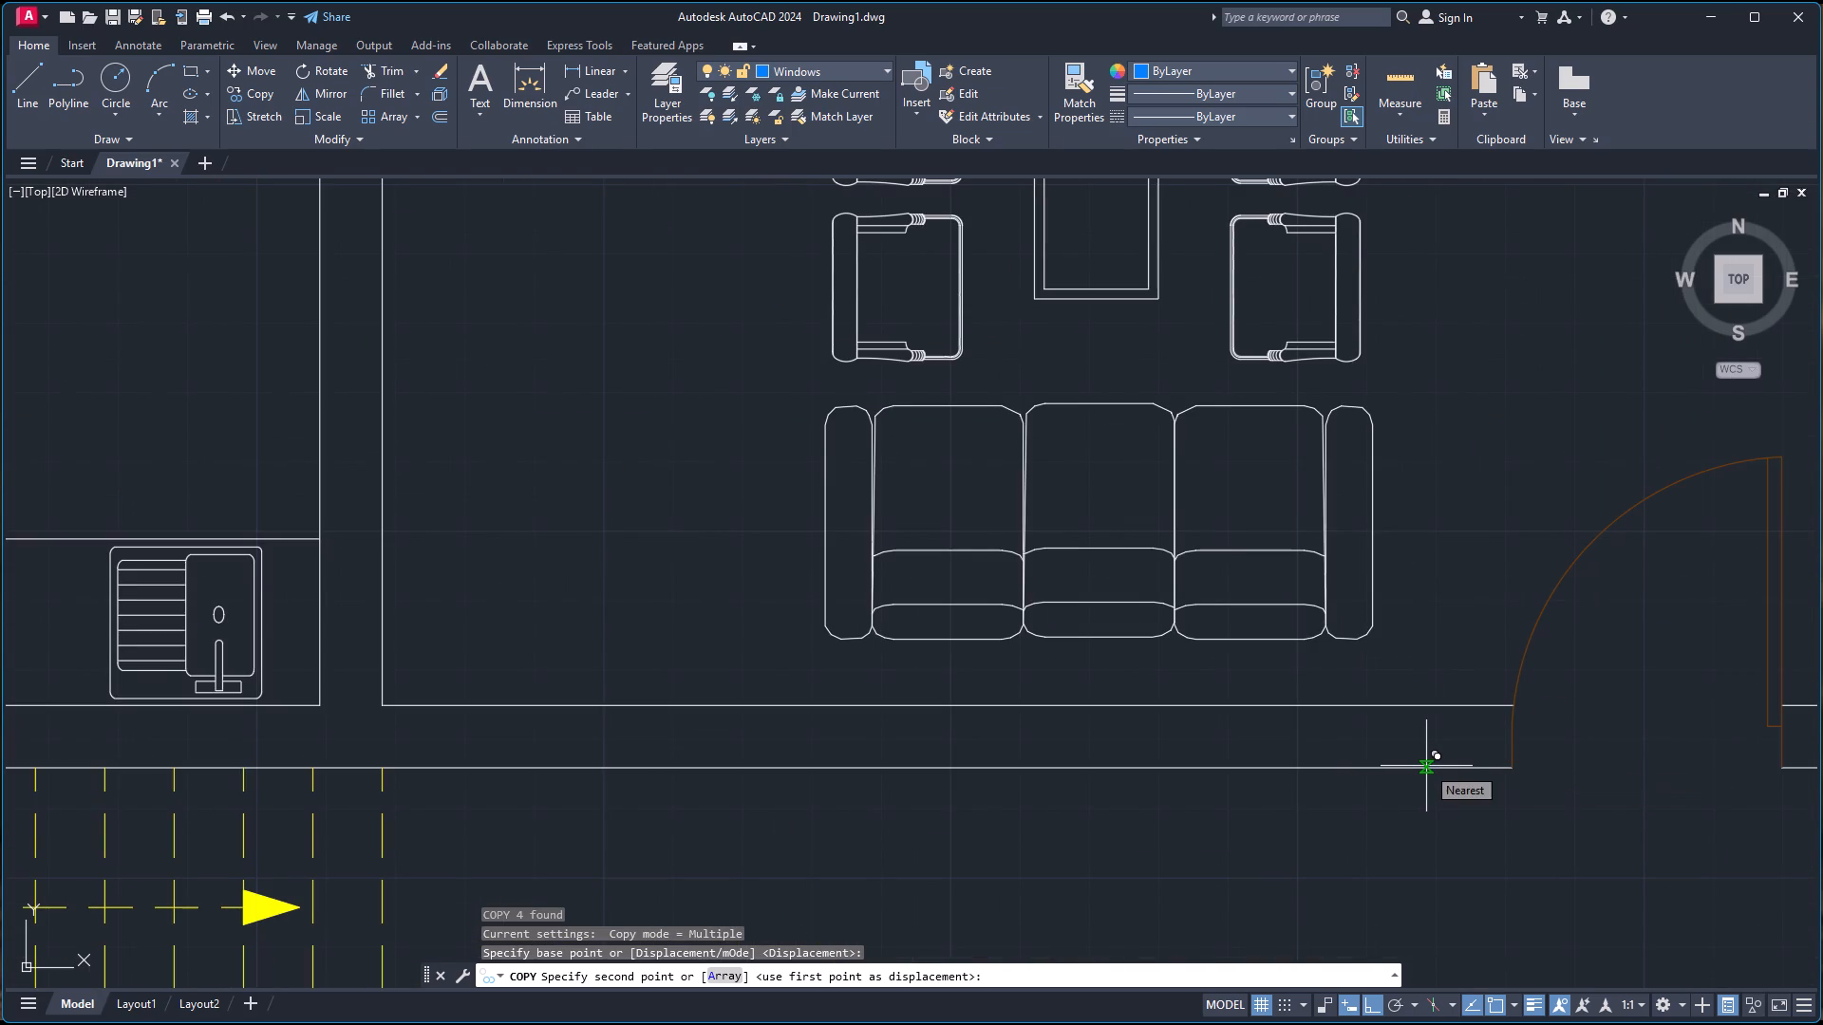
click(1426, 766)
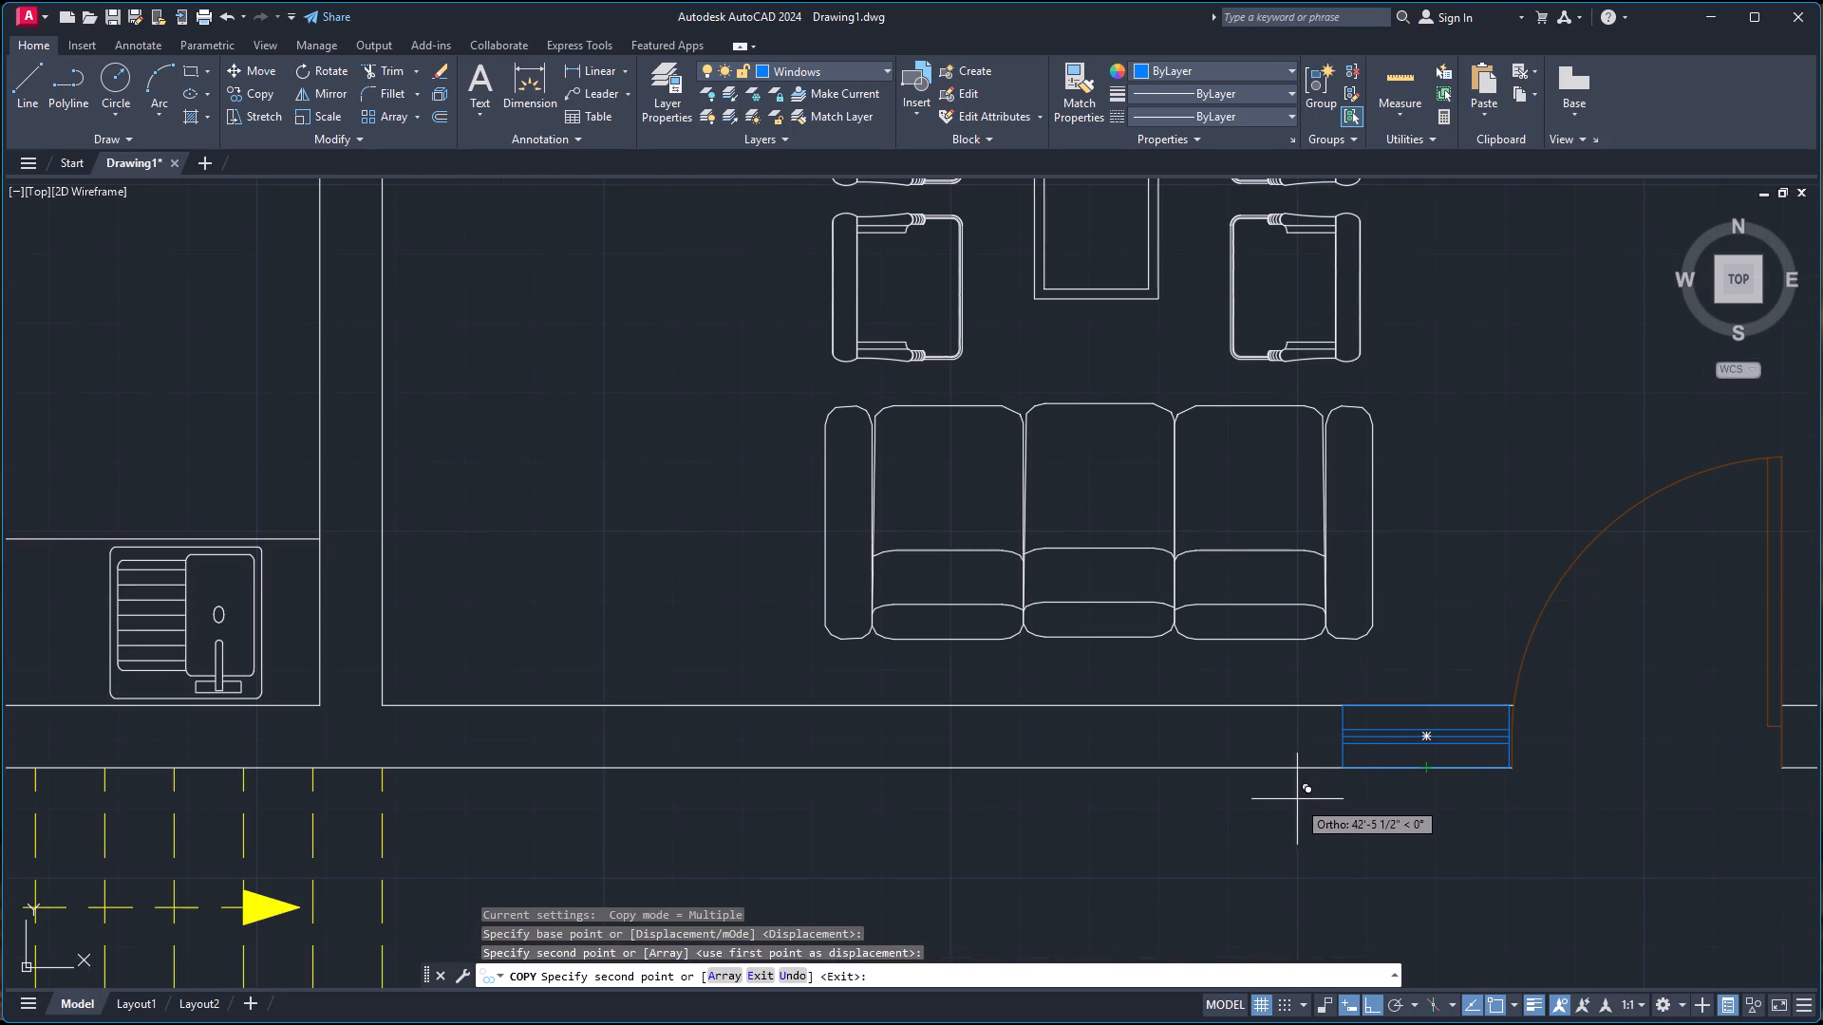
scroll(1257, 759, down, 4)
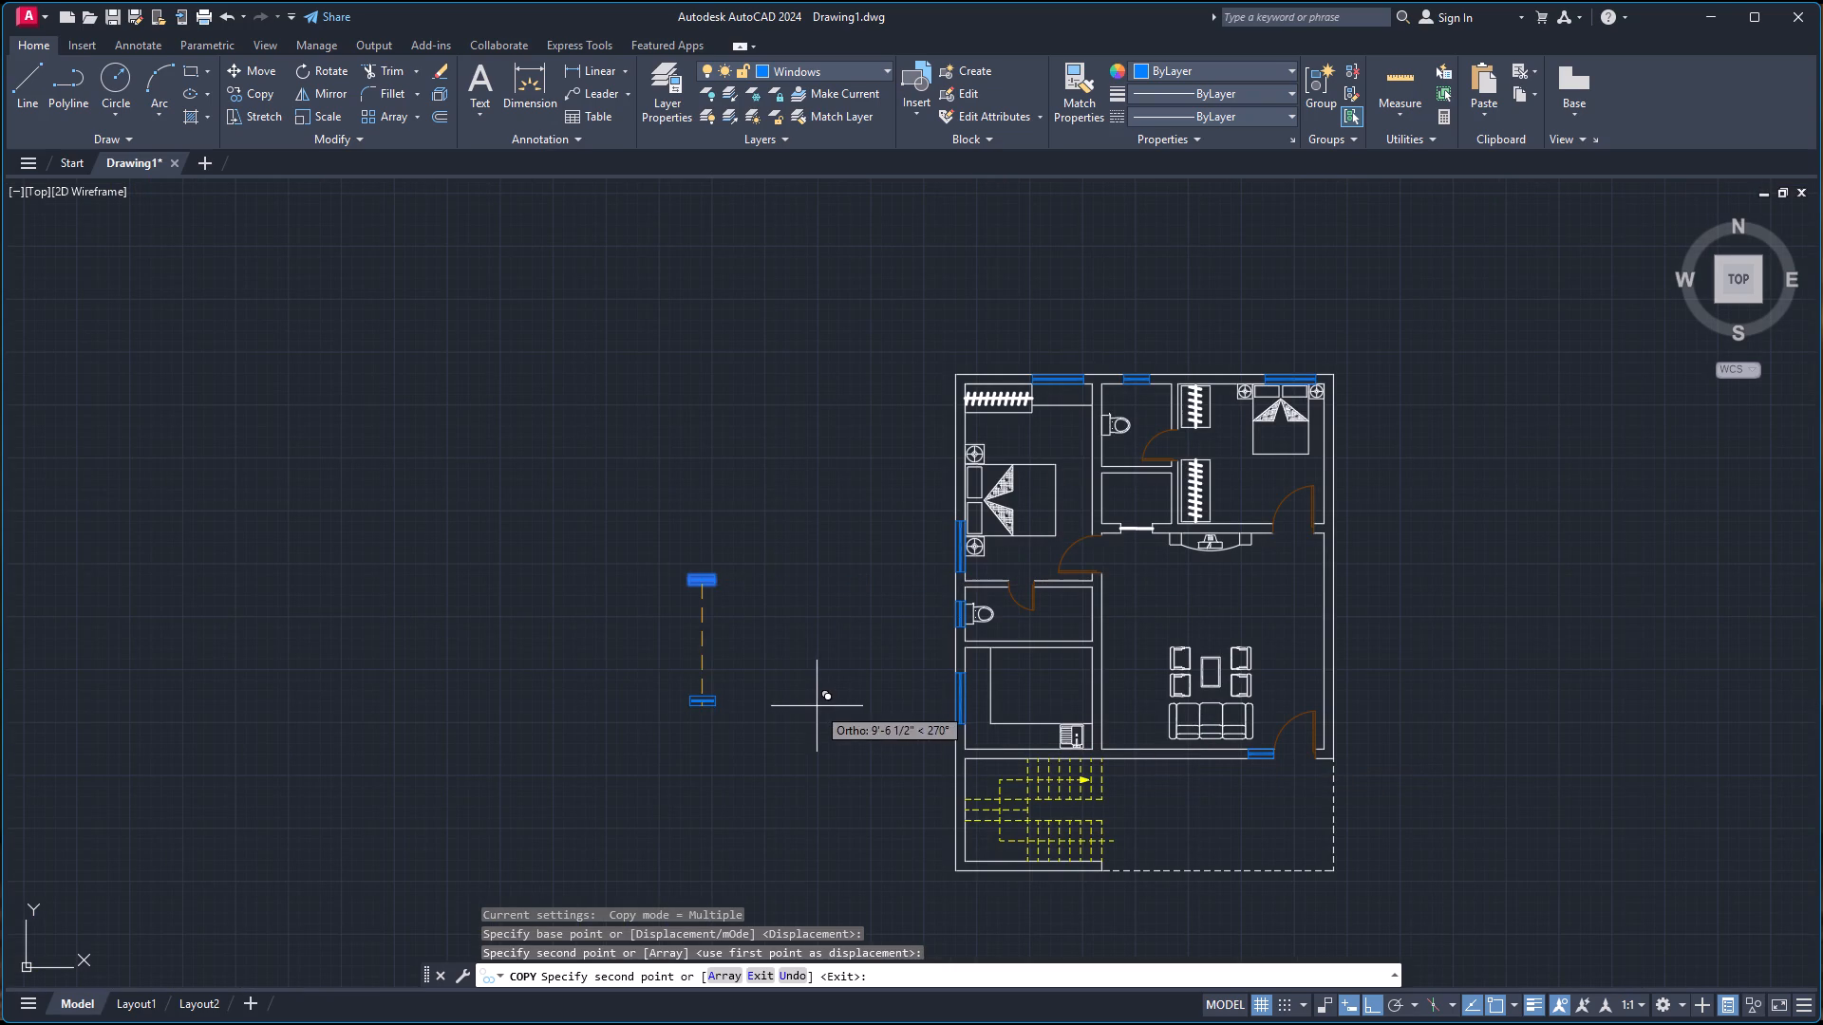
key(Escape)
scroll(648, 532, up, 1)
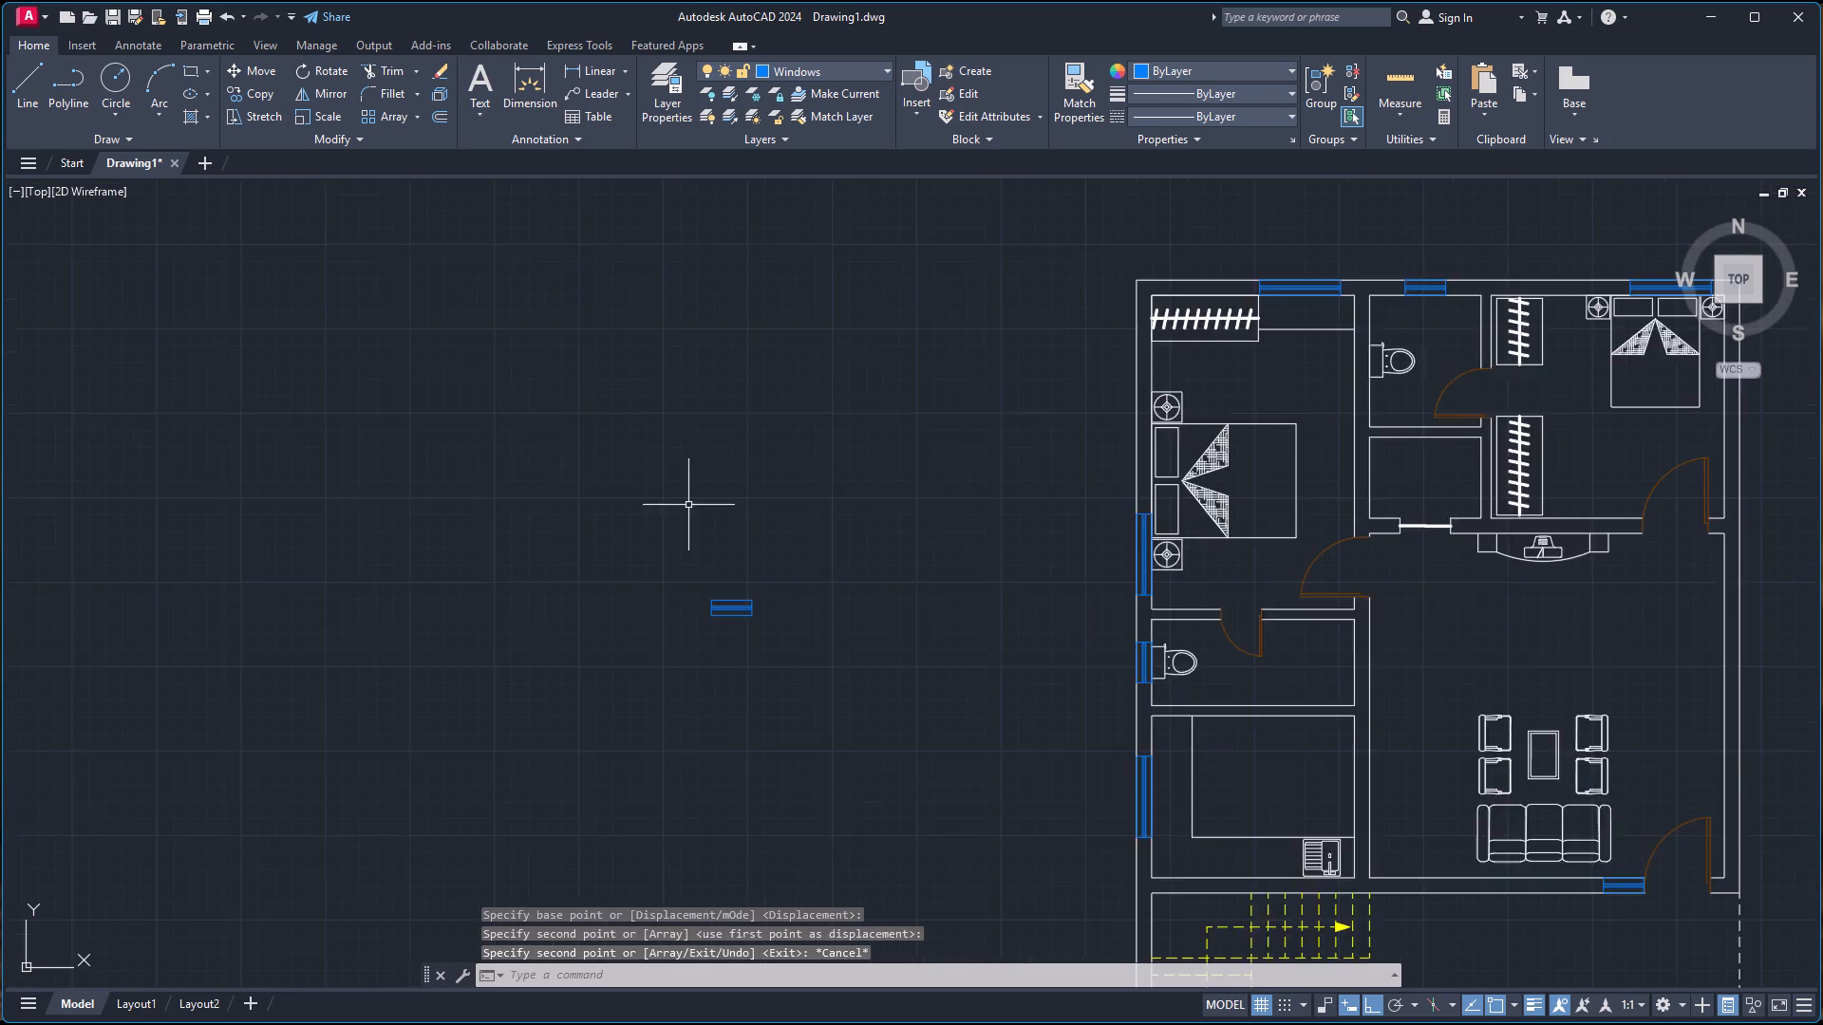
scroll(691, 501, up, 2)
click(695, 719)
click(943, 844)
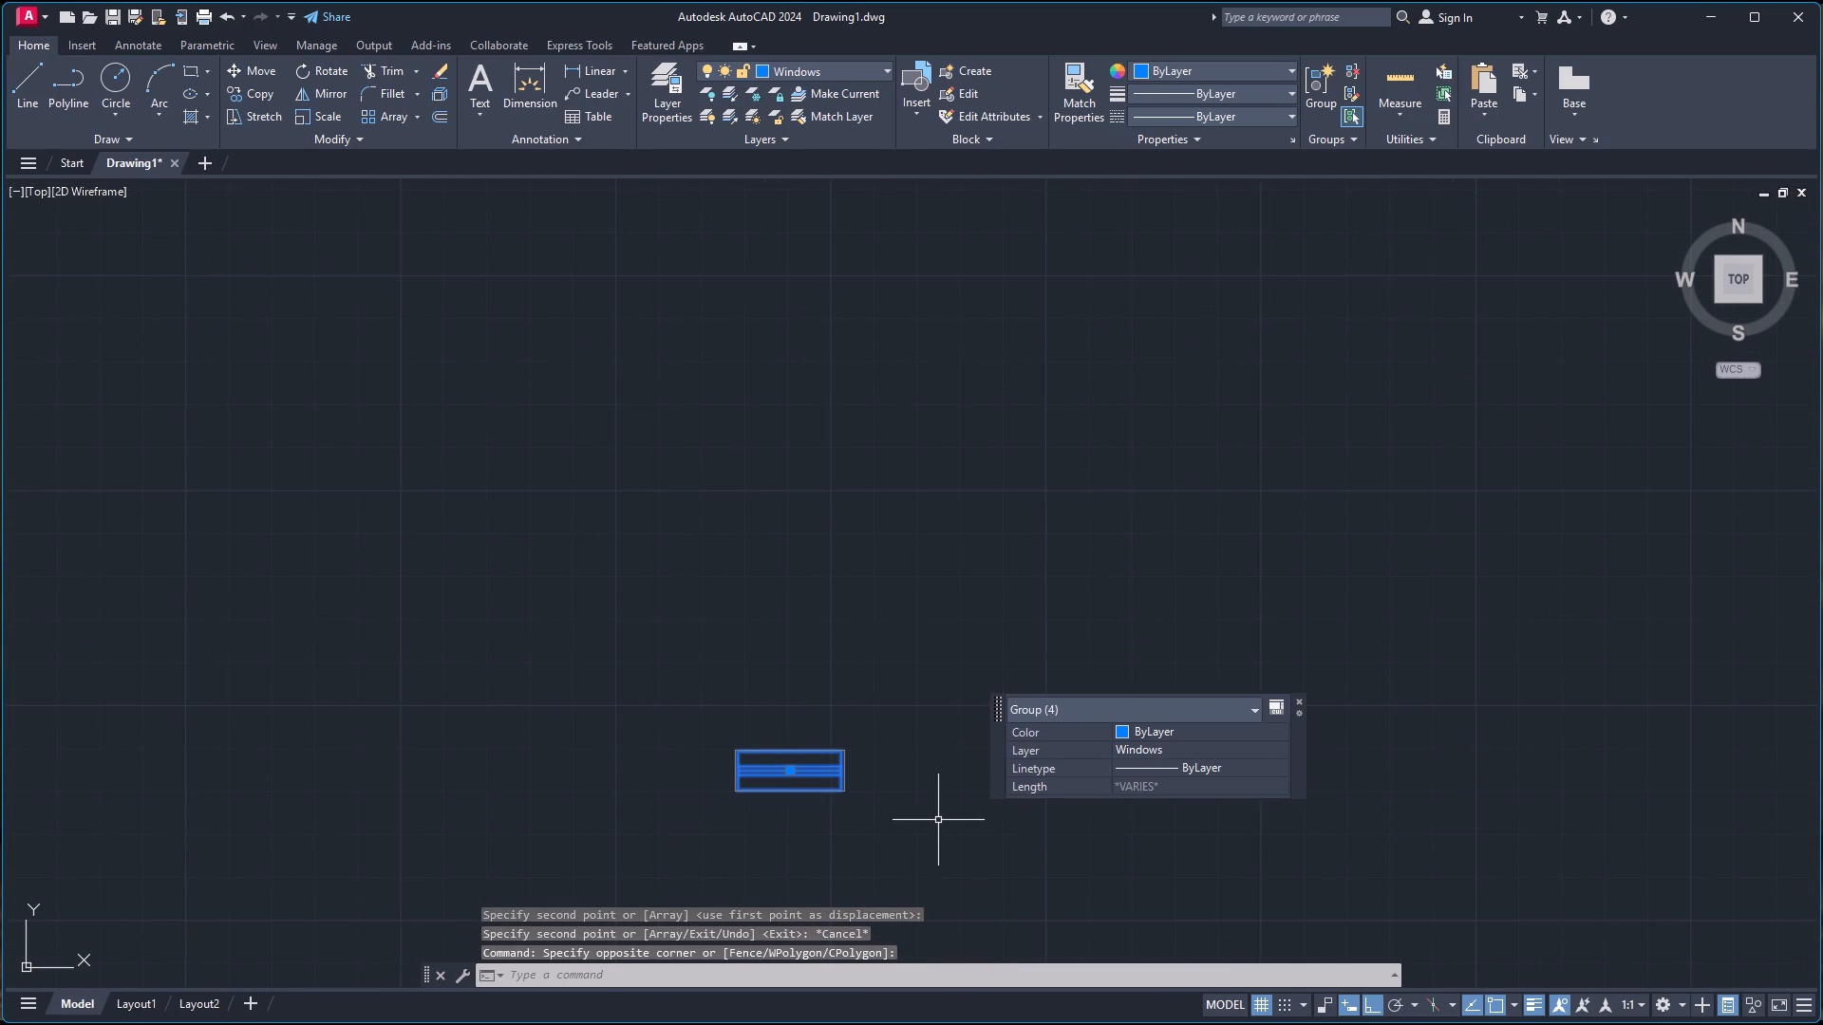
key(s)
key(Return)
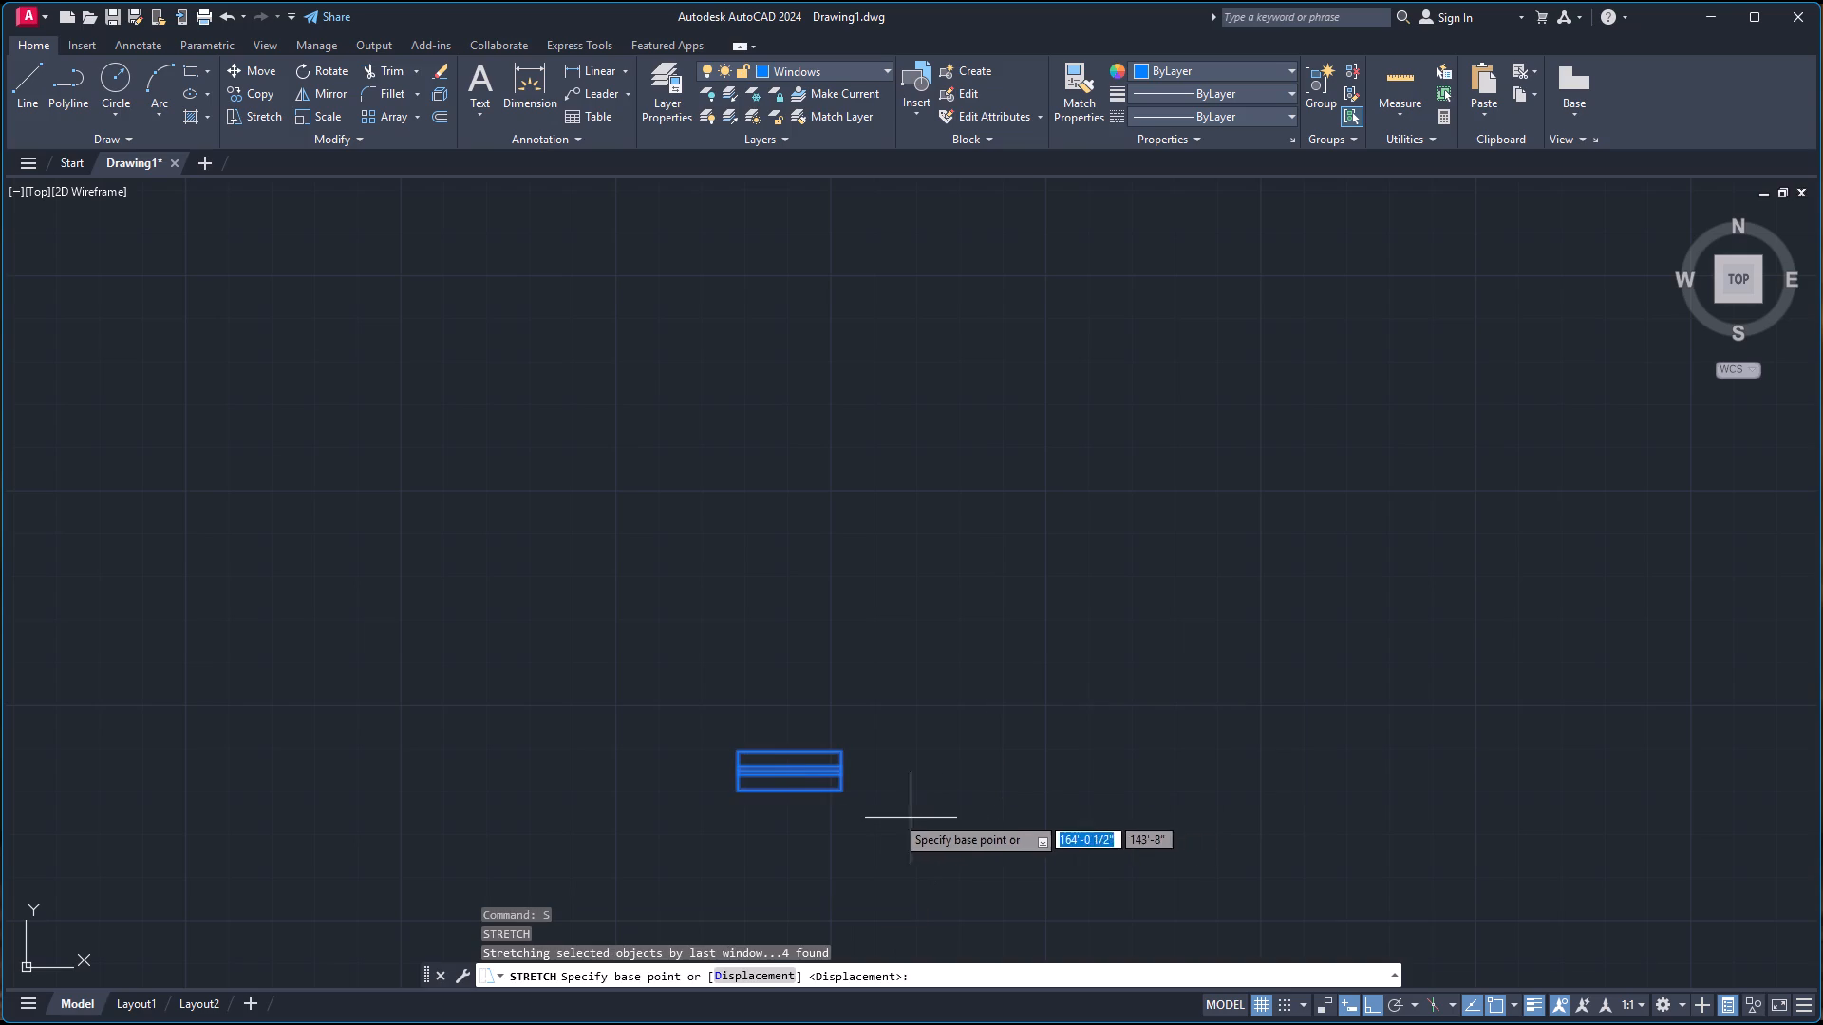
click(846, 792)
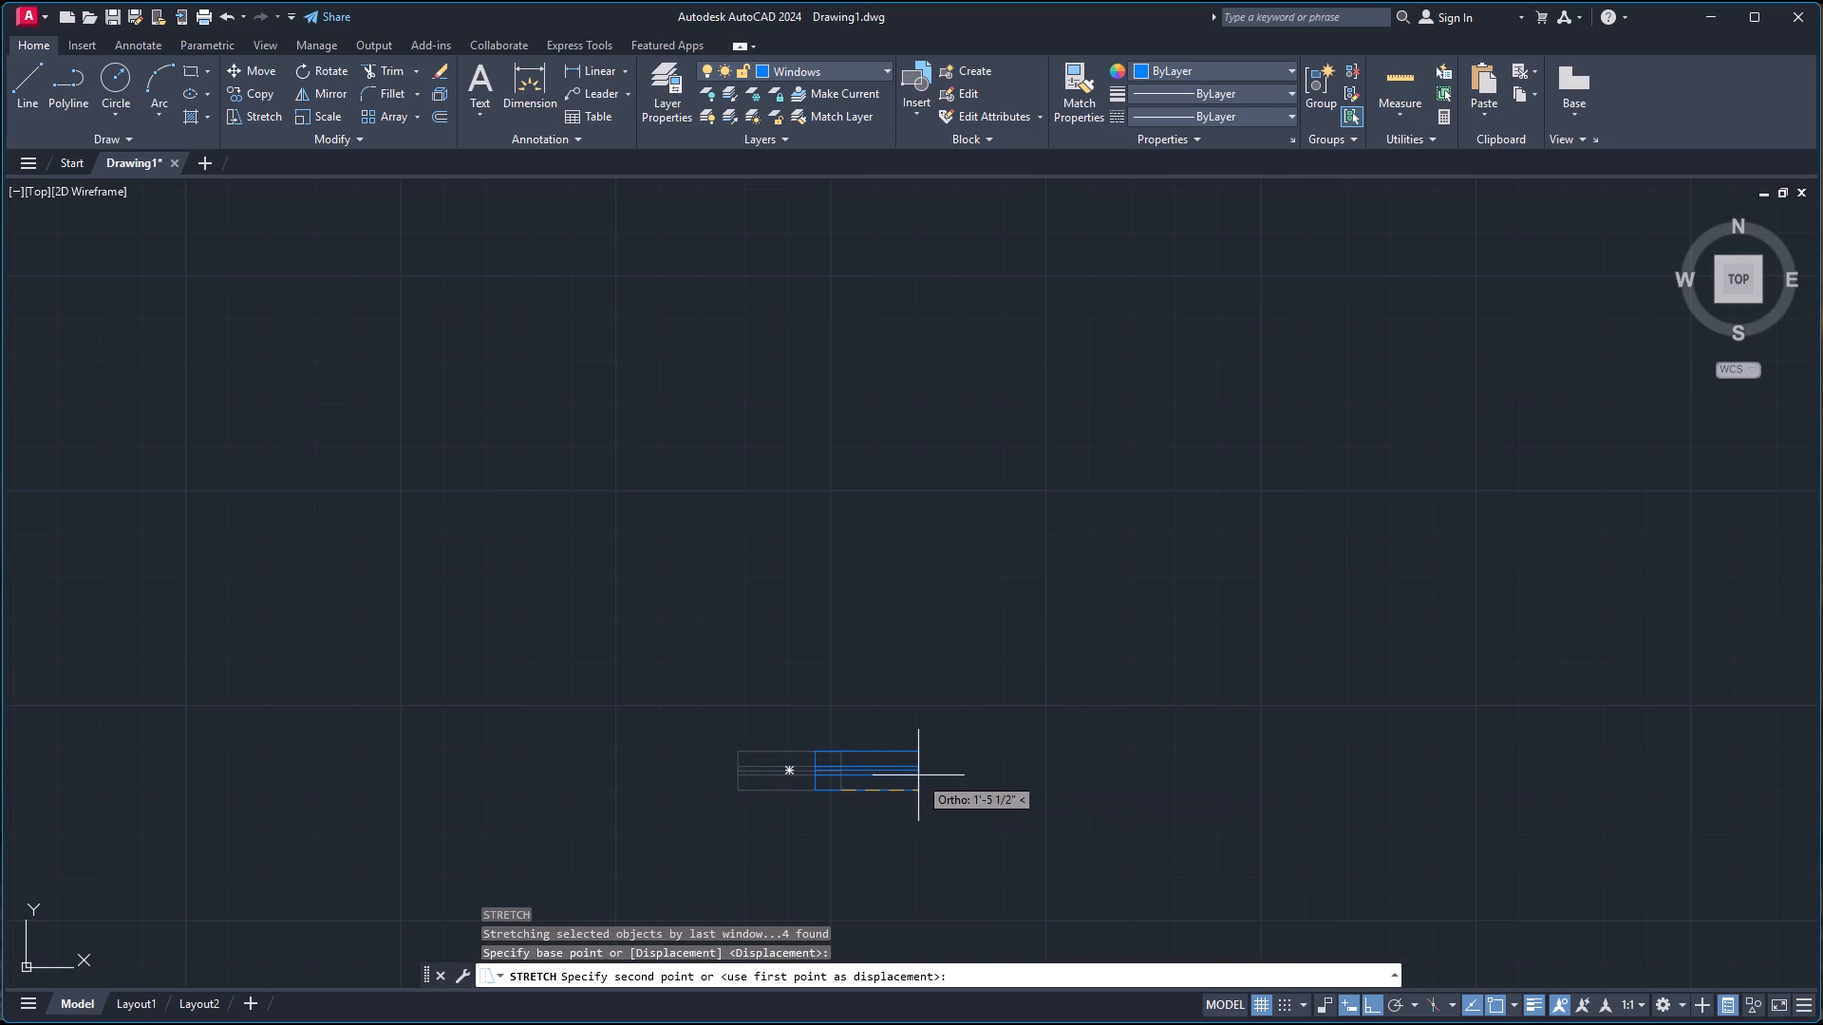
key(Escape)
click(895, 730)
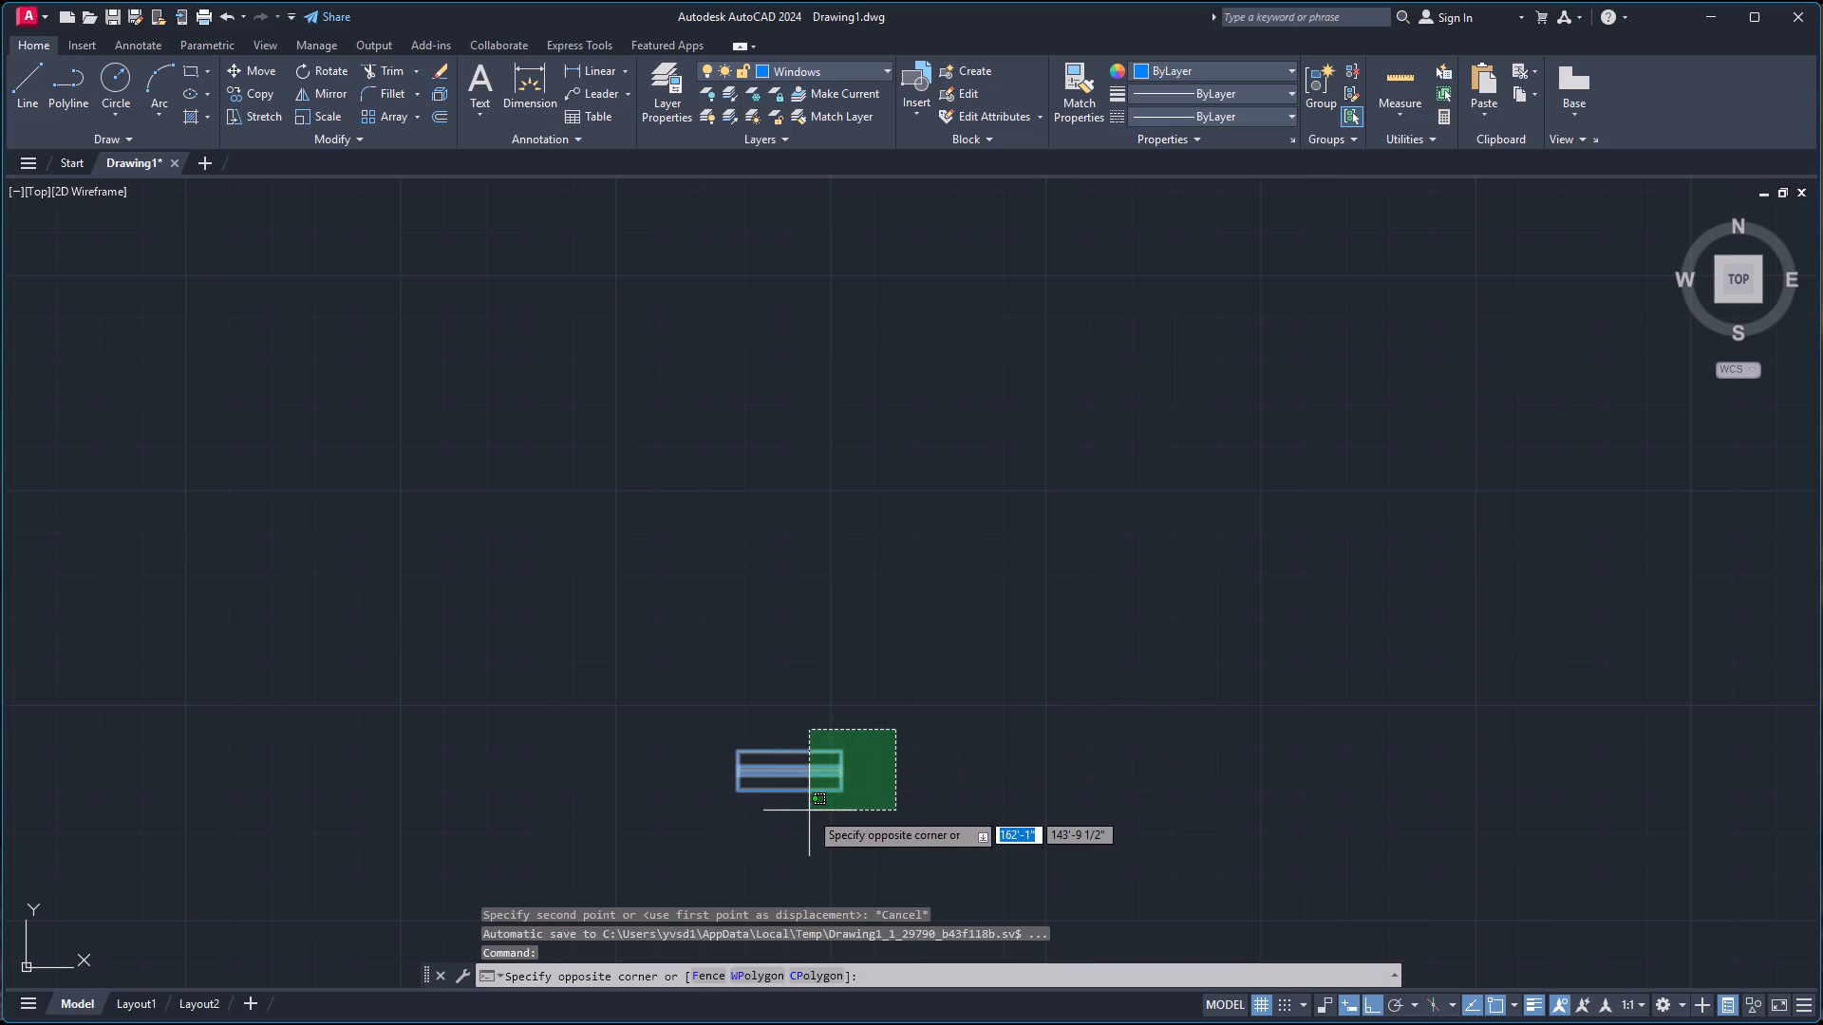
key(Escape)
Lengthen the spare window outside the plan by stretching its right end 4' horizontally to the right with Ortho on.
key(s)
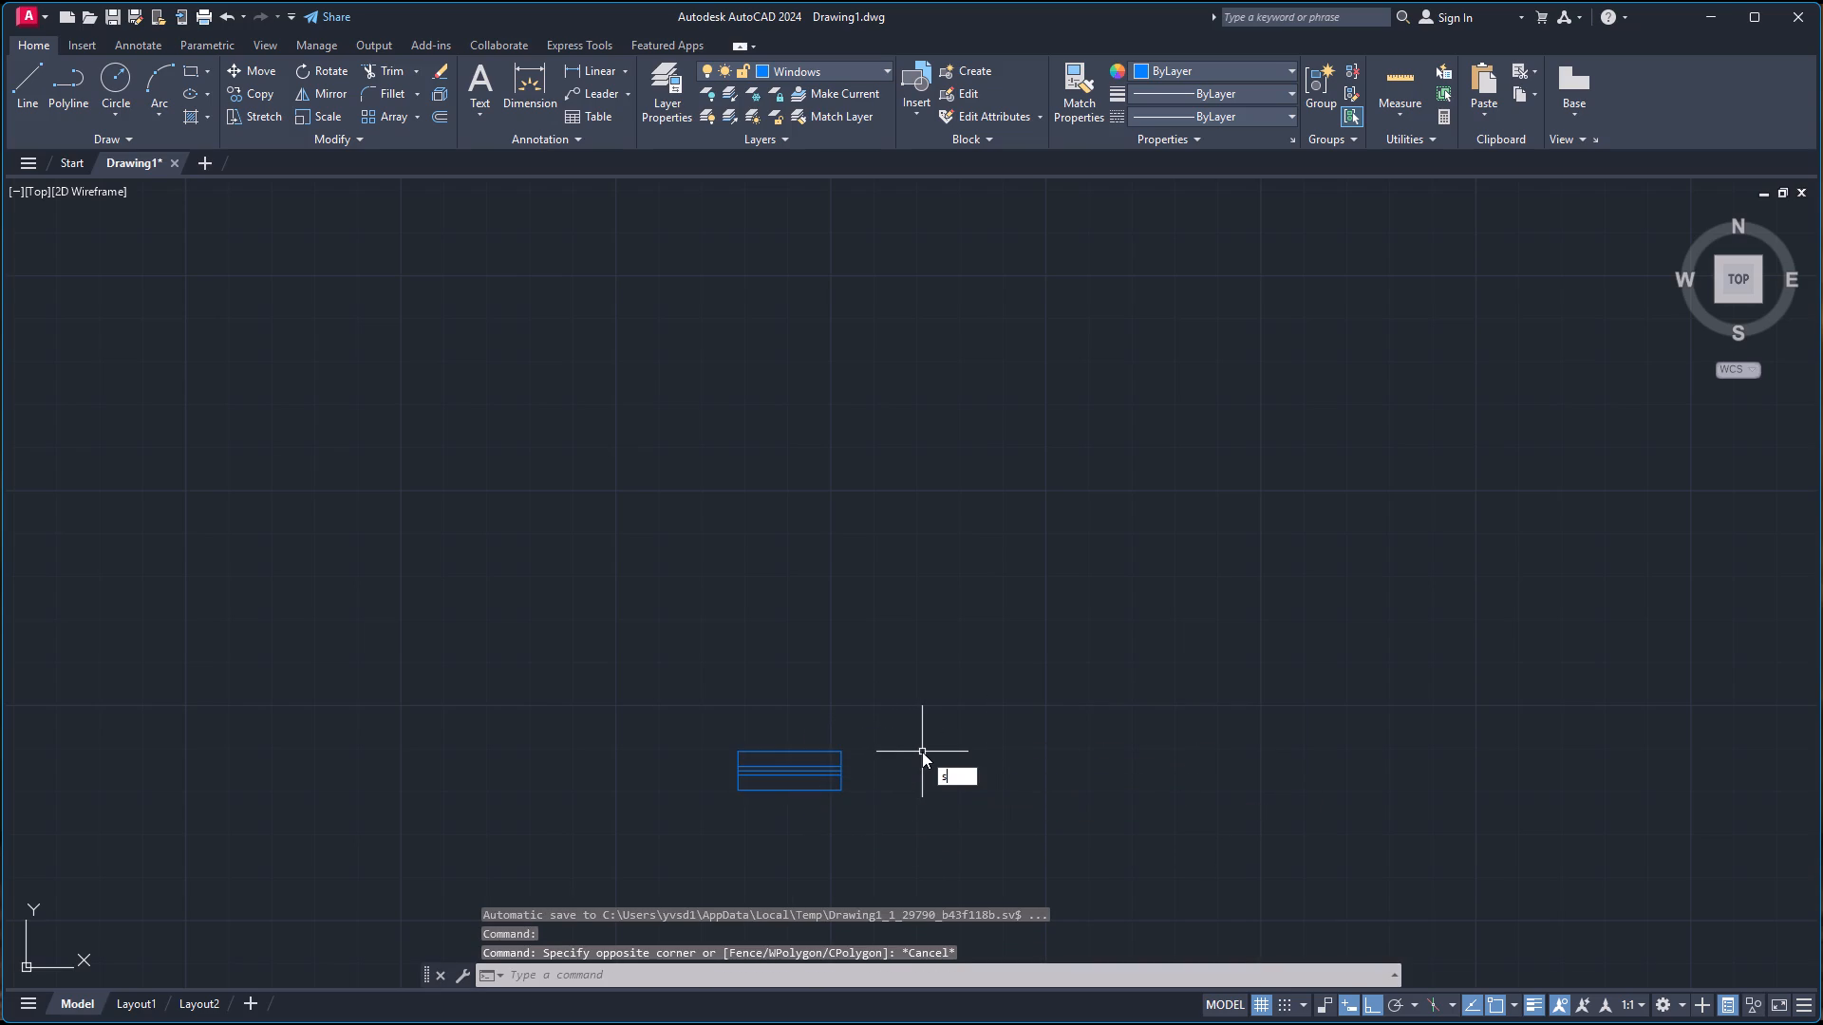
key(Return)
click(876, 720)
click(817, 804)
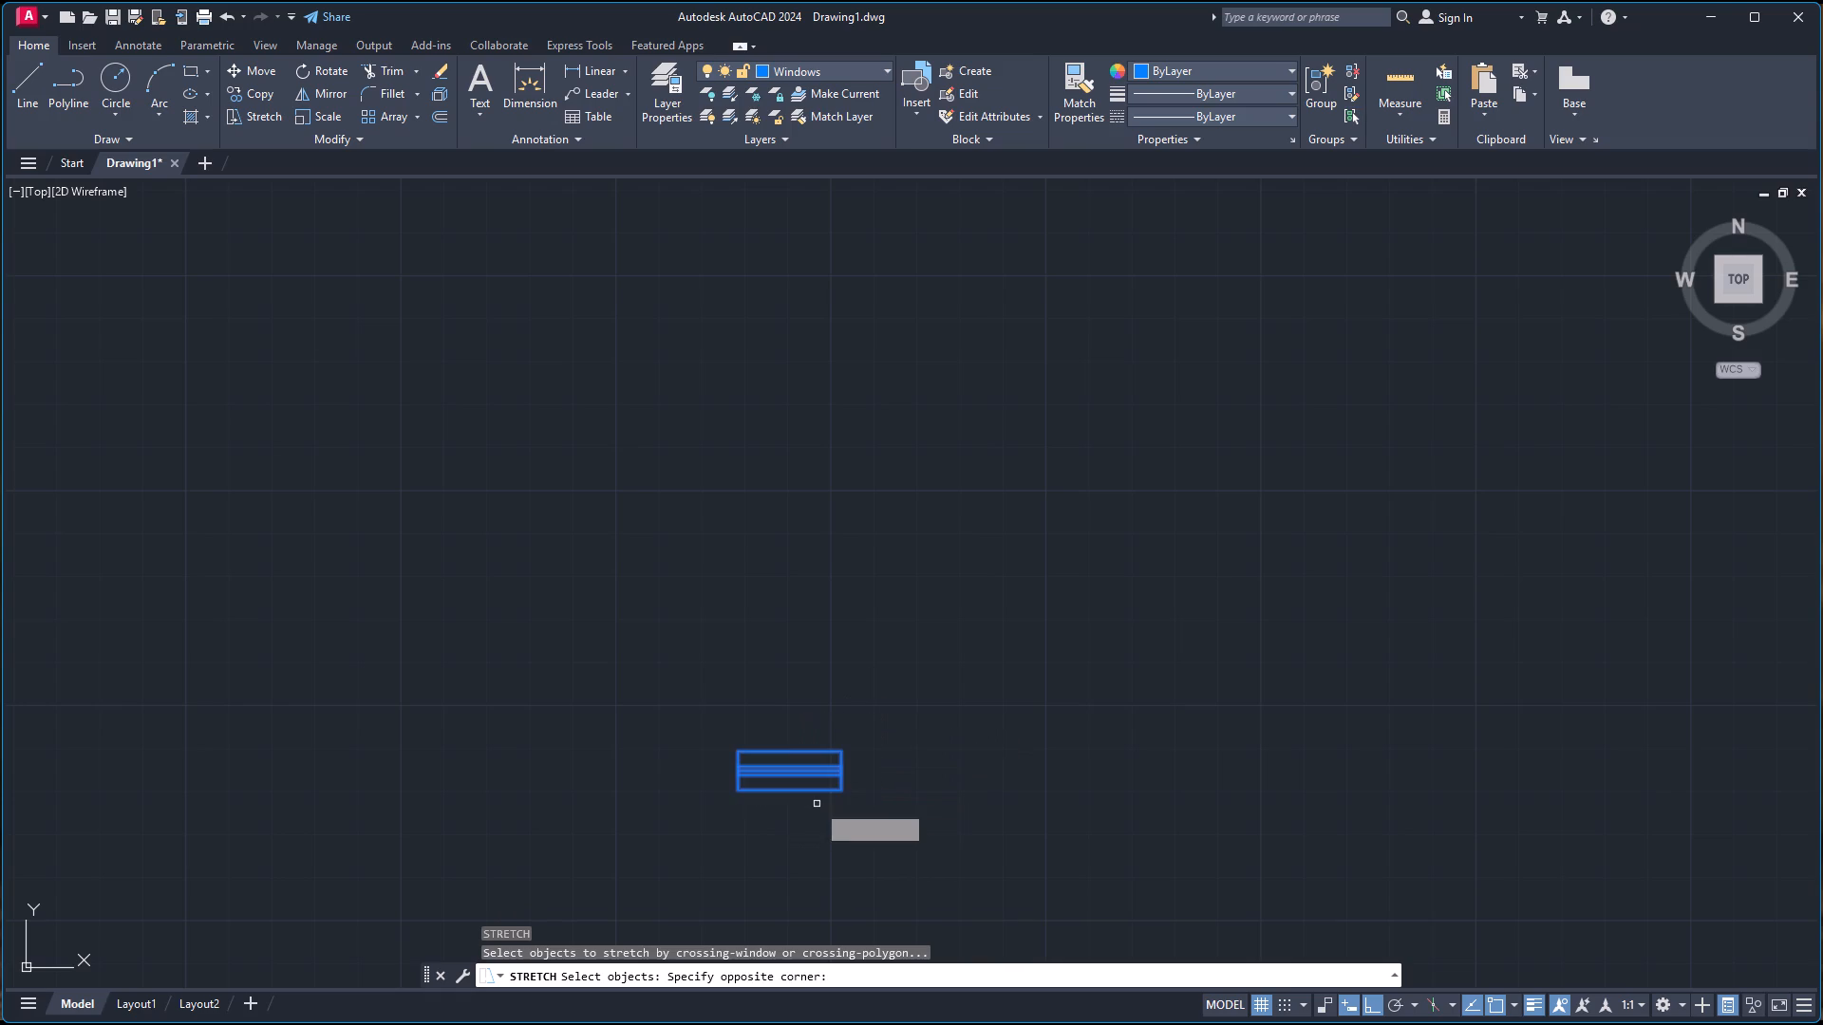
key(Return)
click(841, 789)
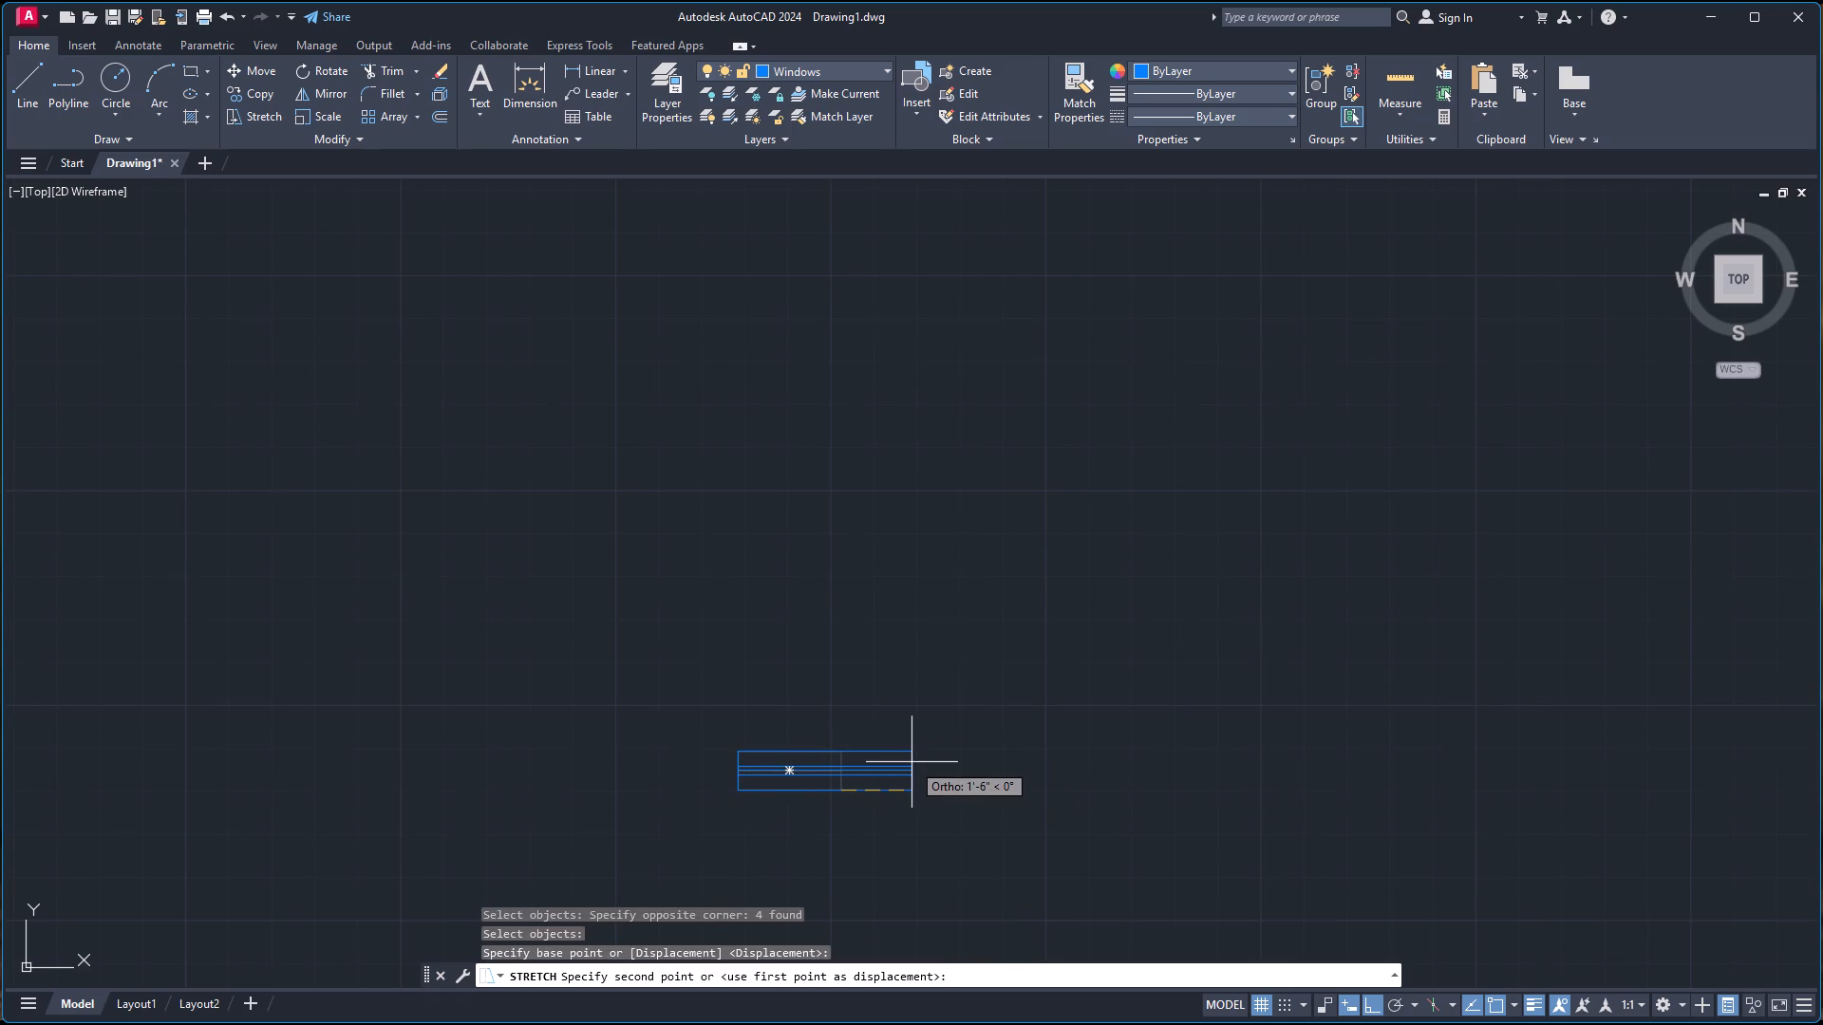
key(4)
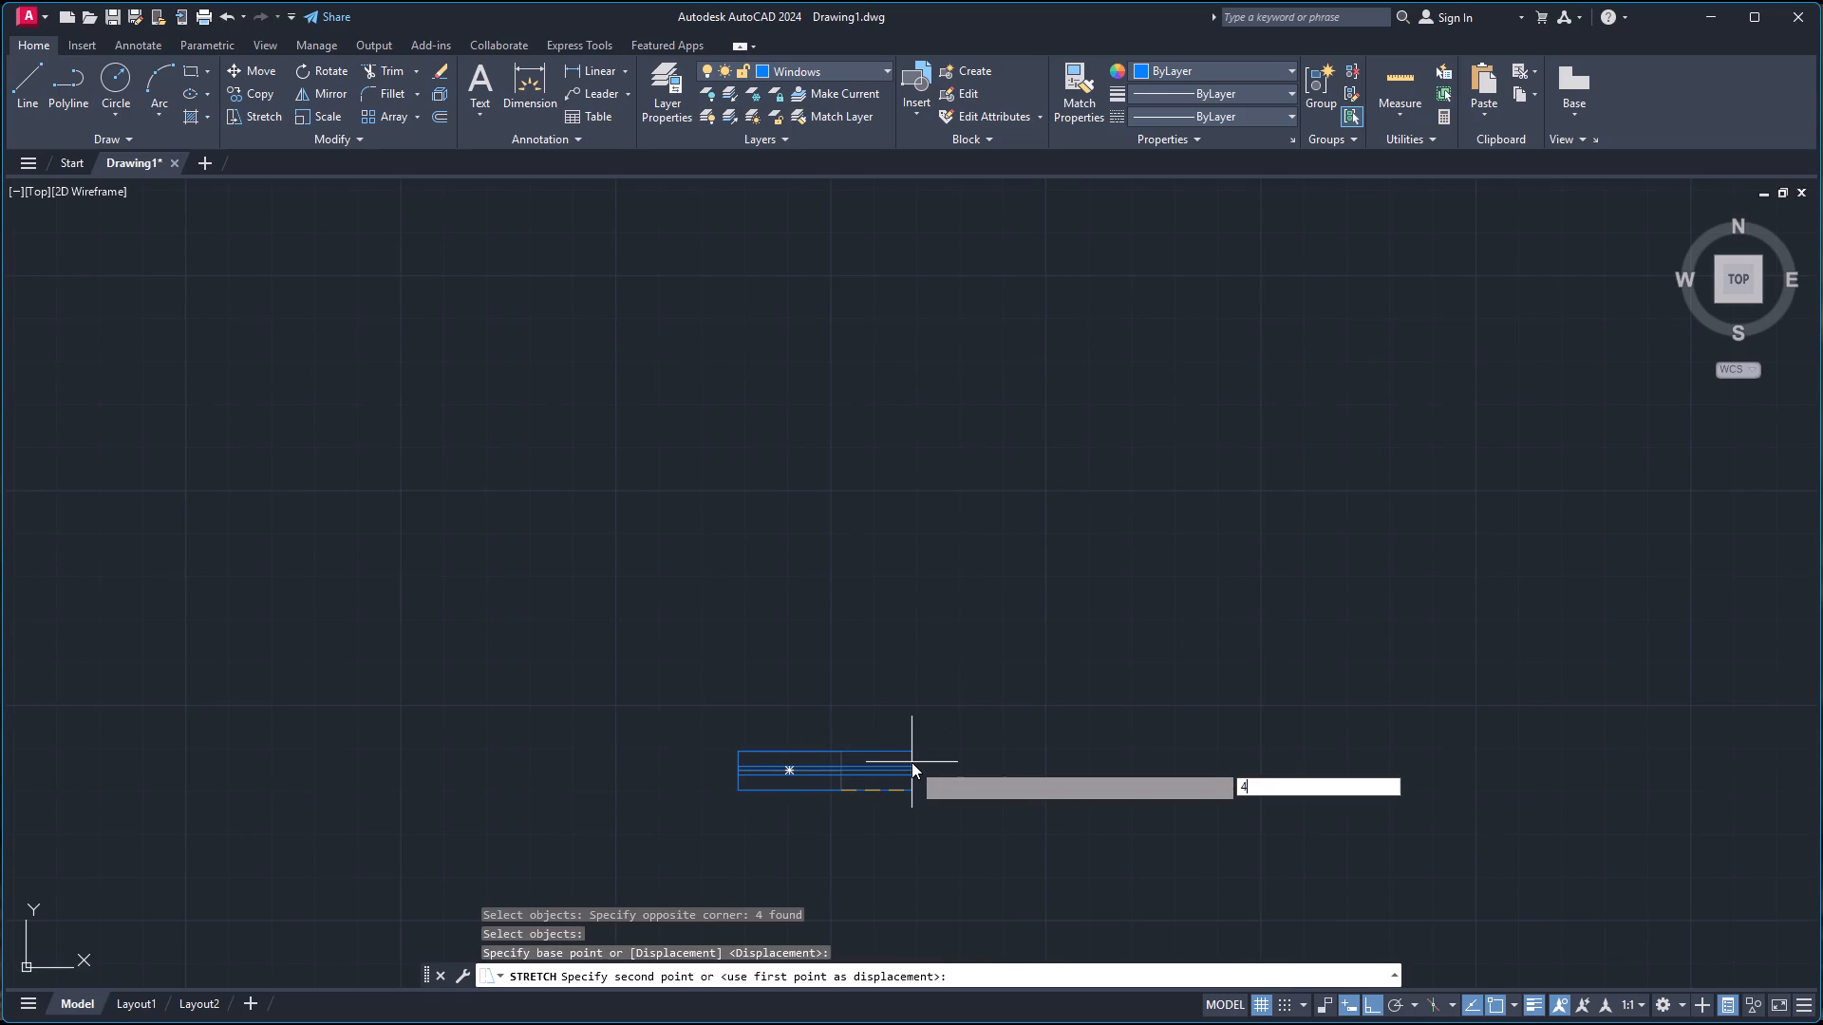
key(apostrophe)
key(Return)
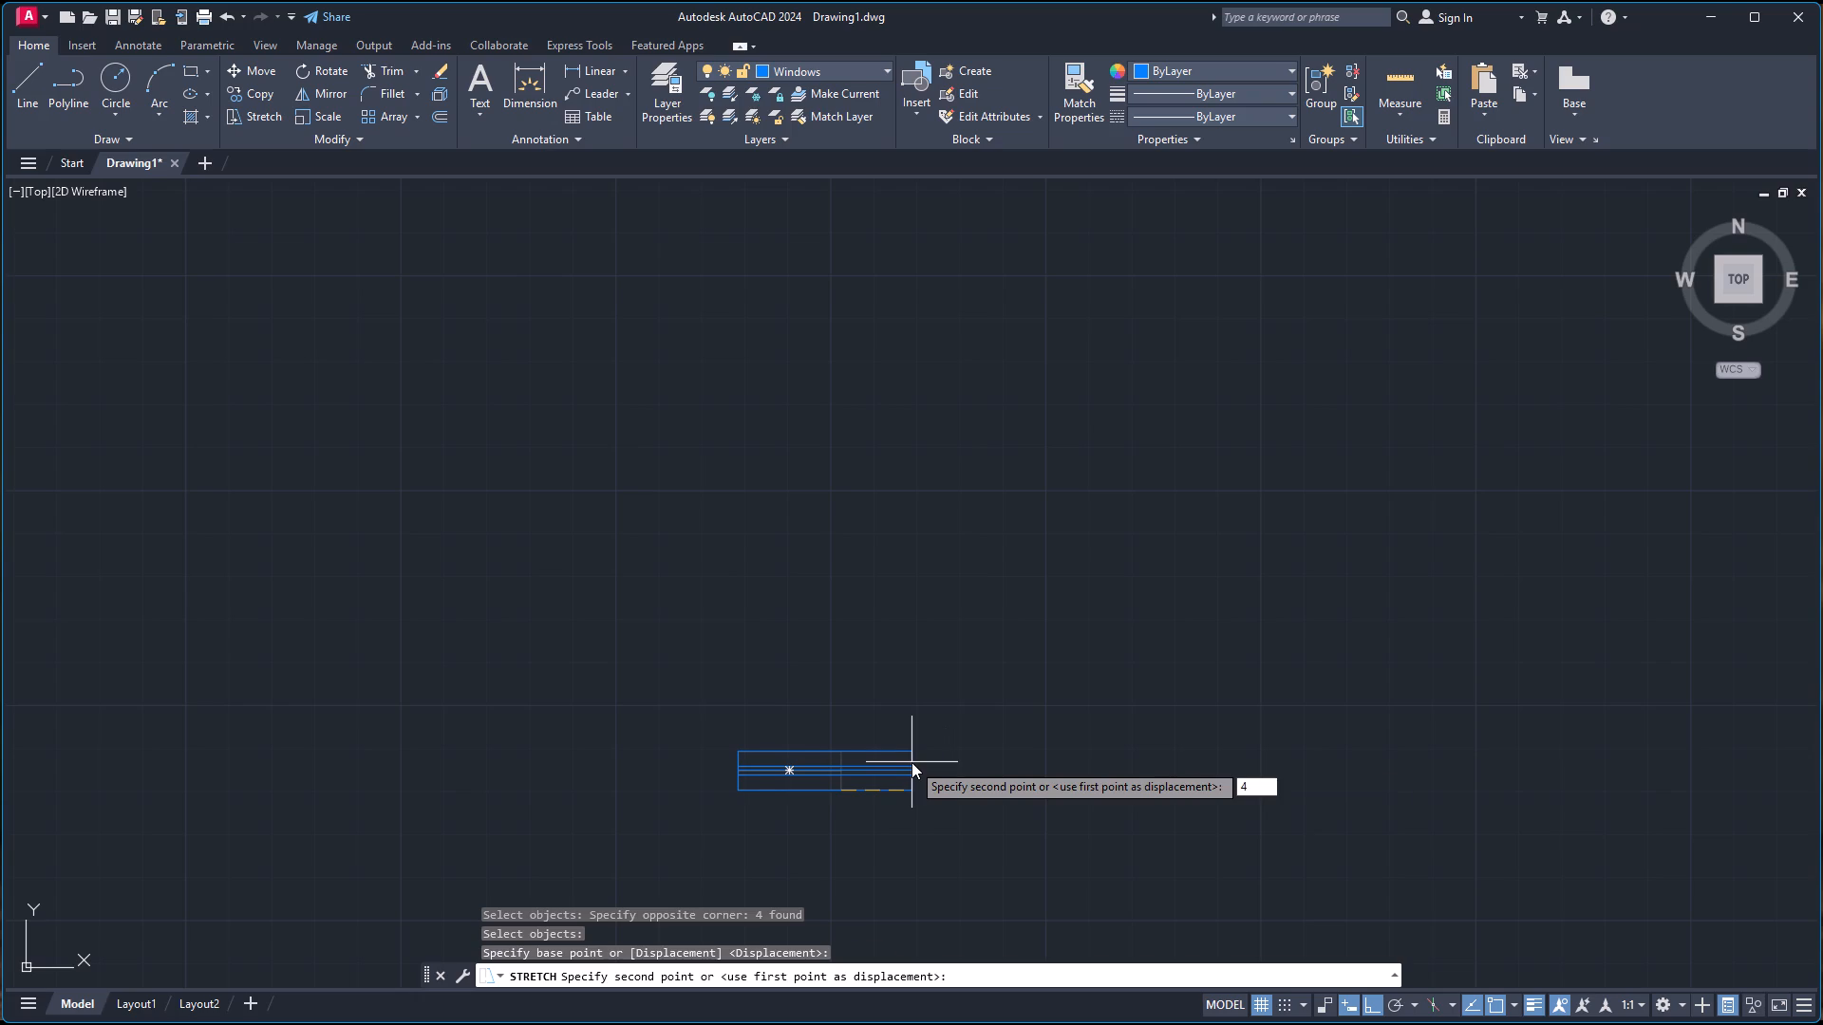
Copy the lengthened spare window by its lower edge's midpoint onto the outer line of the living room's lower wall, left of the short window.
click(661, 719)
click(1141, 801)
key(c)
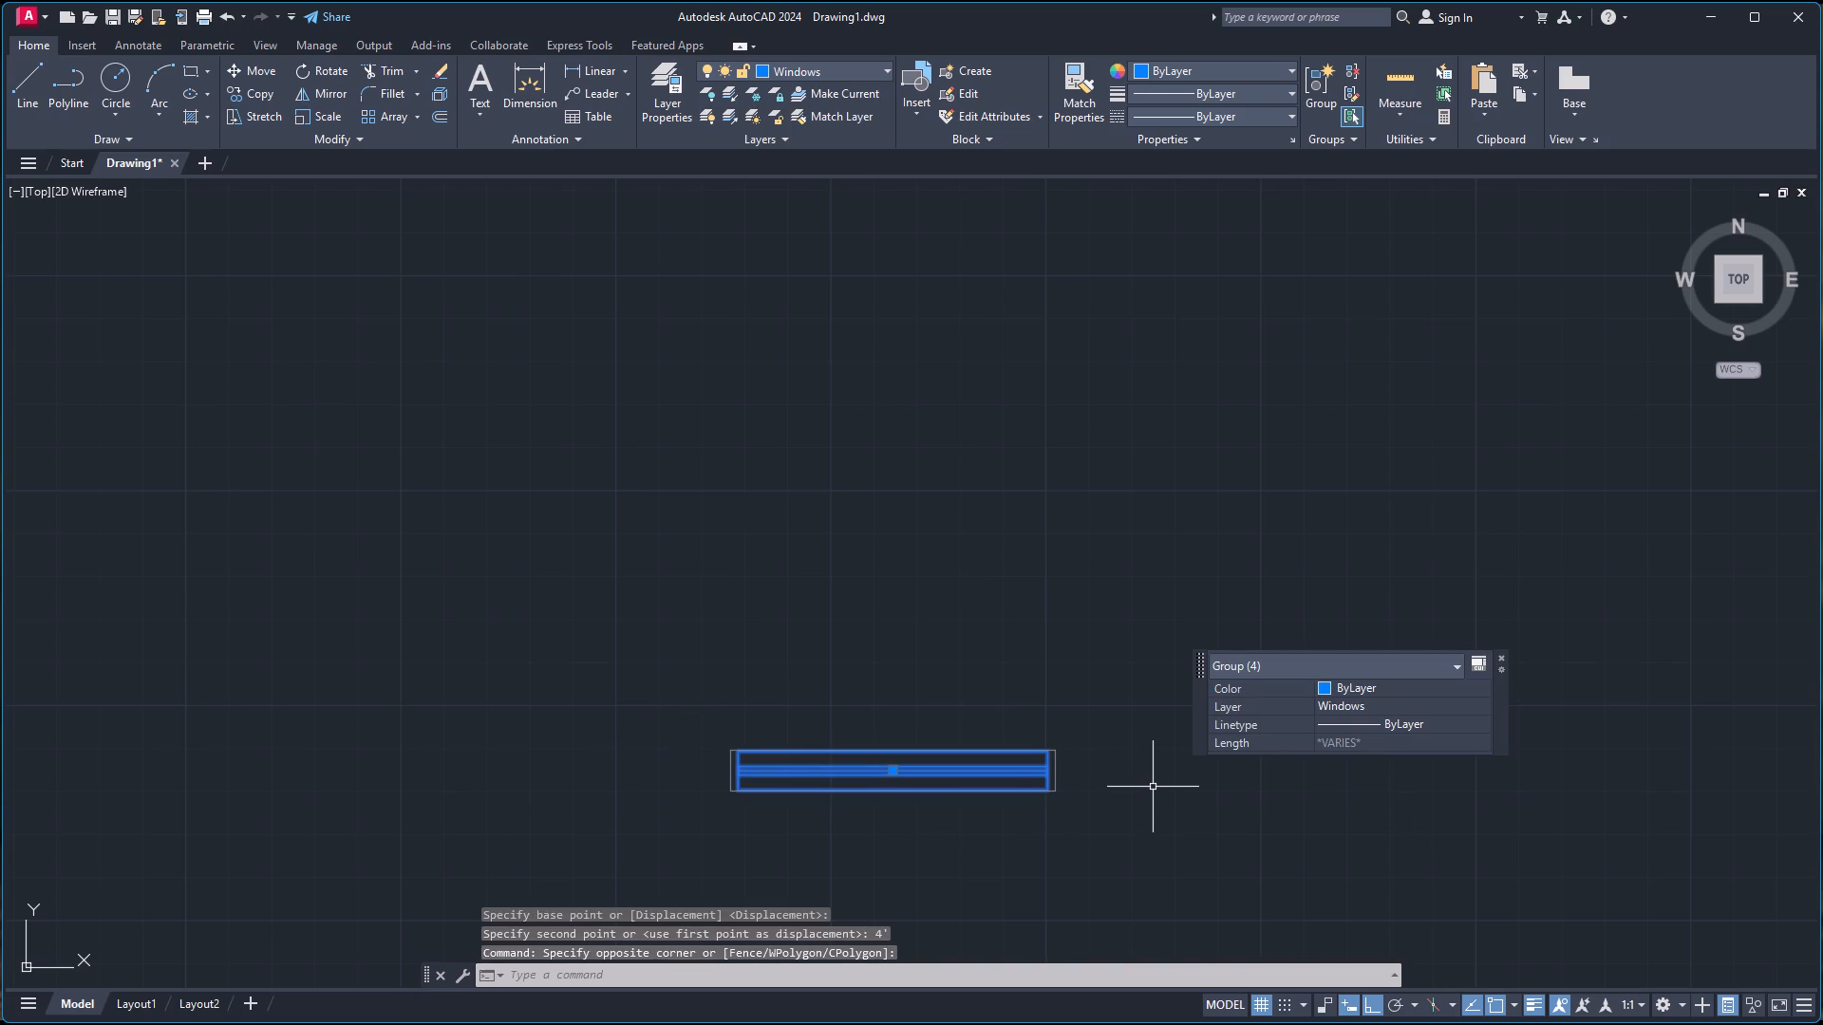
key(o)
key(Return)
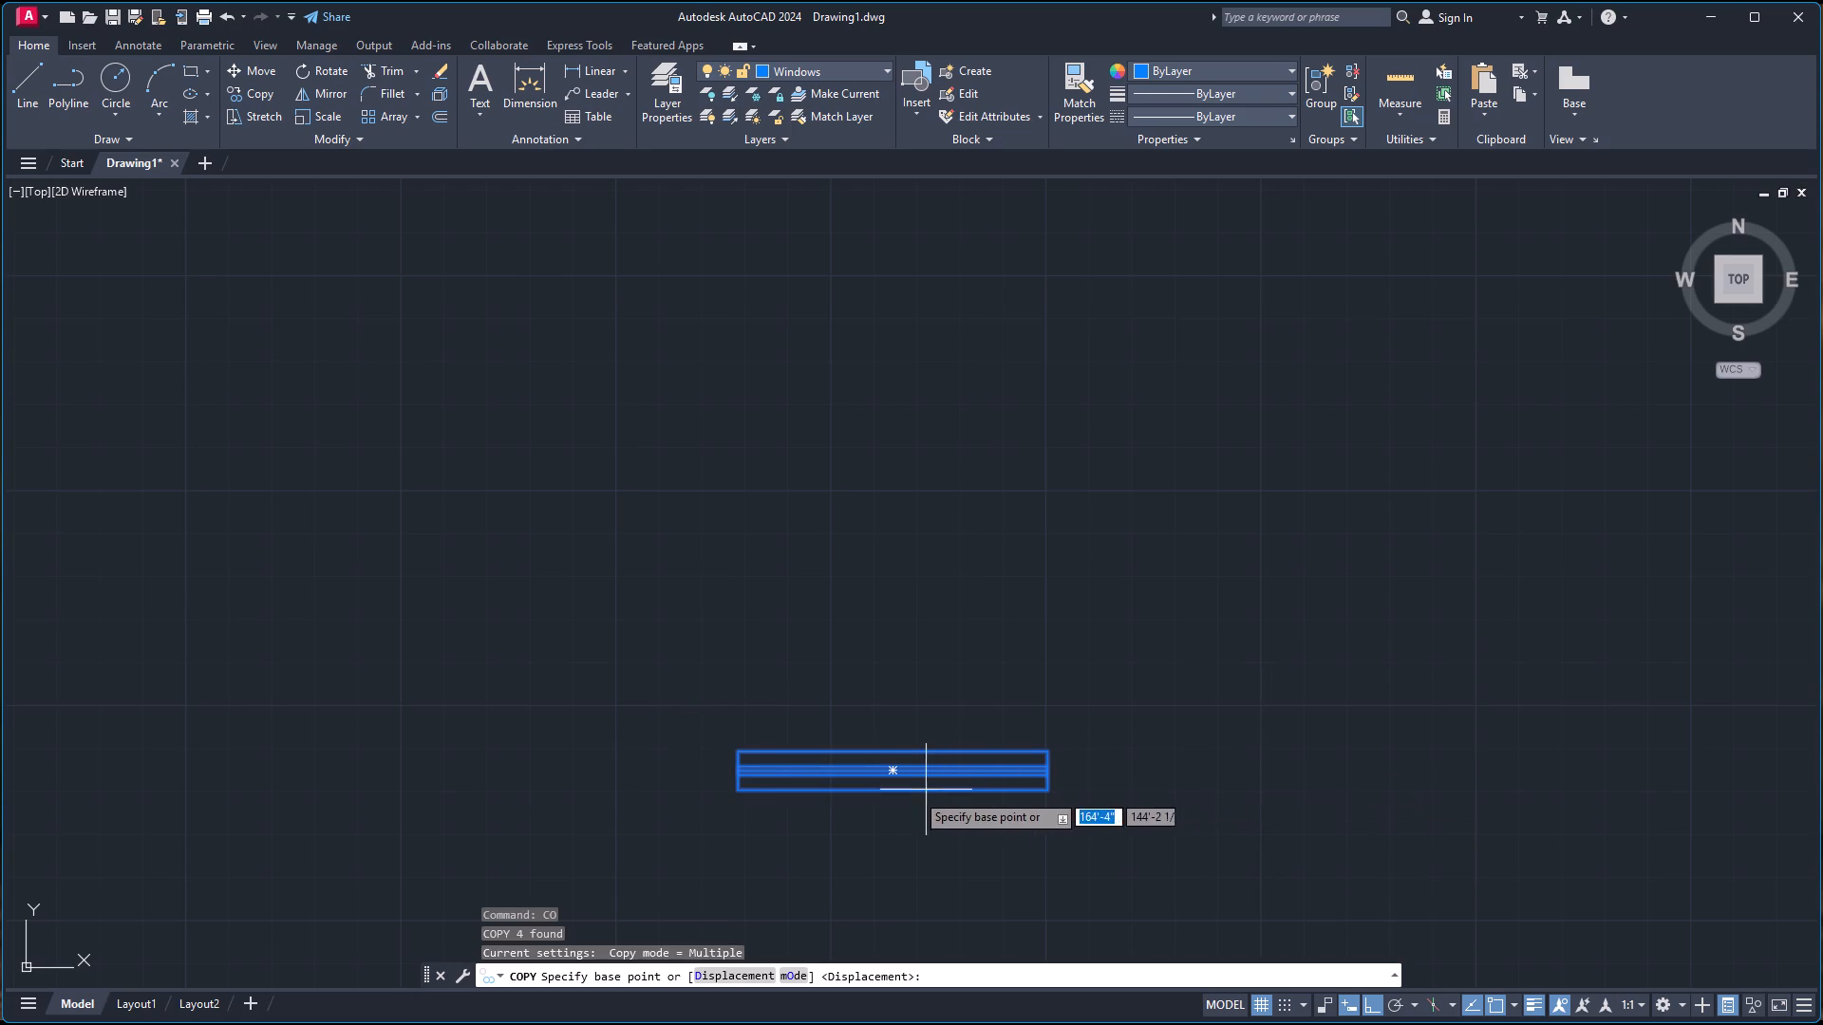
click(895, 792)
scroll(1158, 761, down, 4)
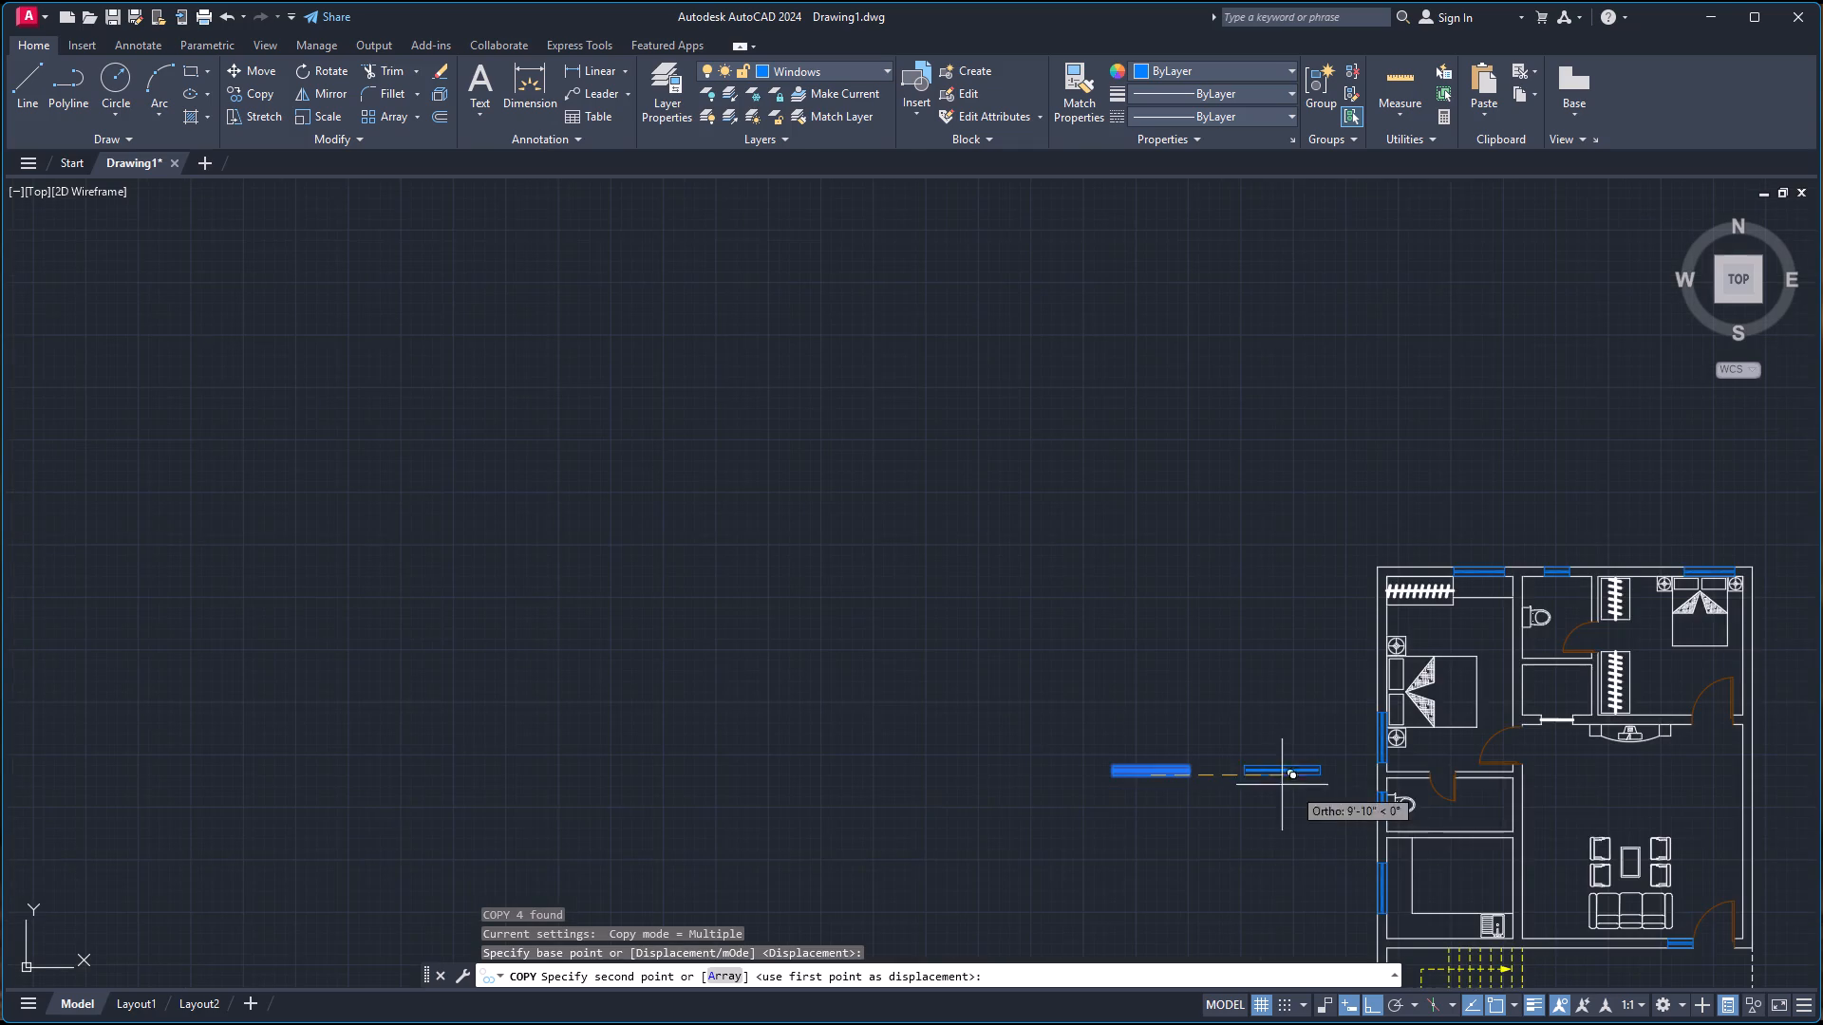
scroll(1528, 827, down, 2)
scroll(1553, 884, up, 4)
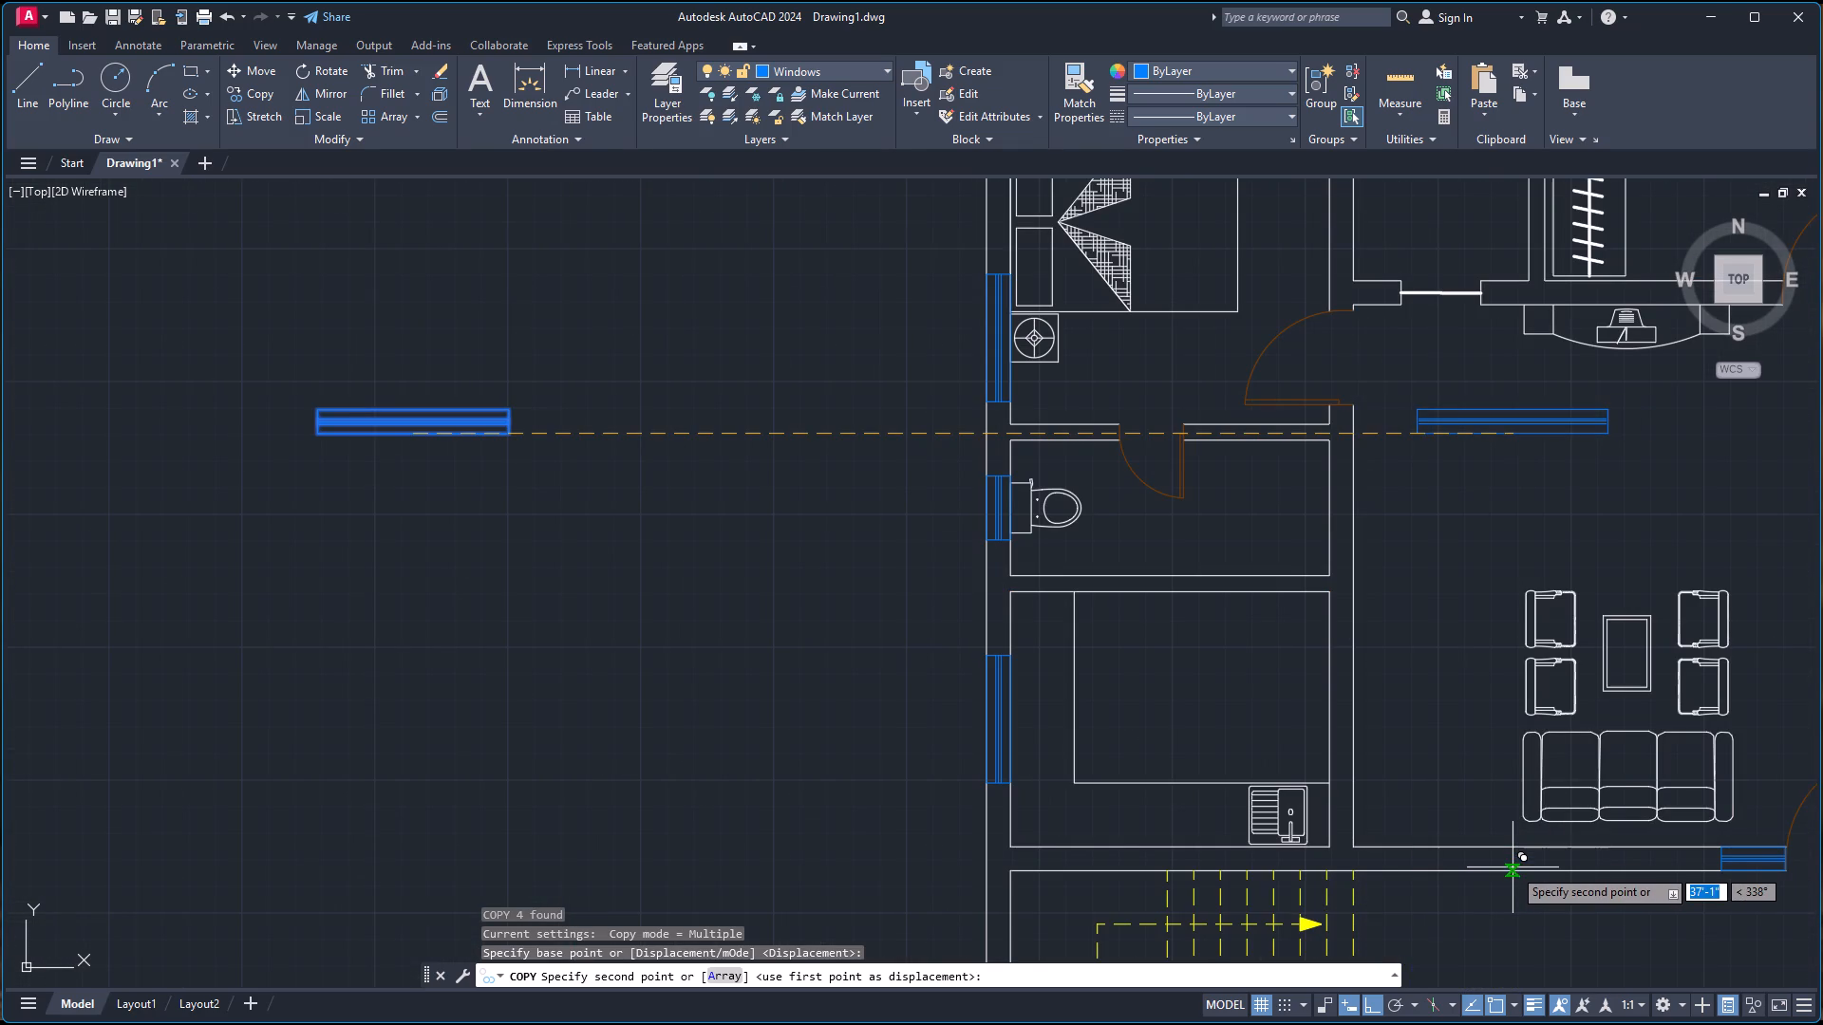
click(1513, 867)
scroll(1536, 718, down, 2)
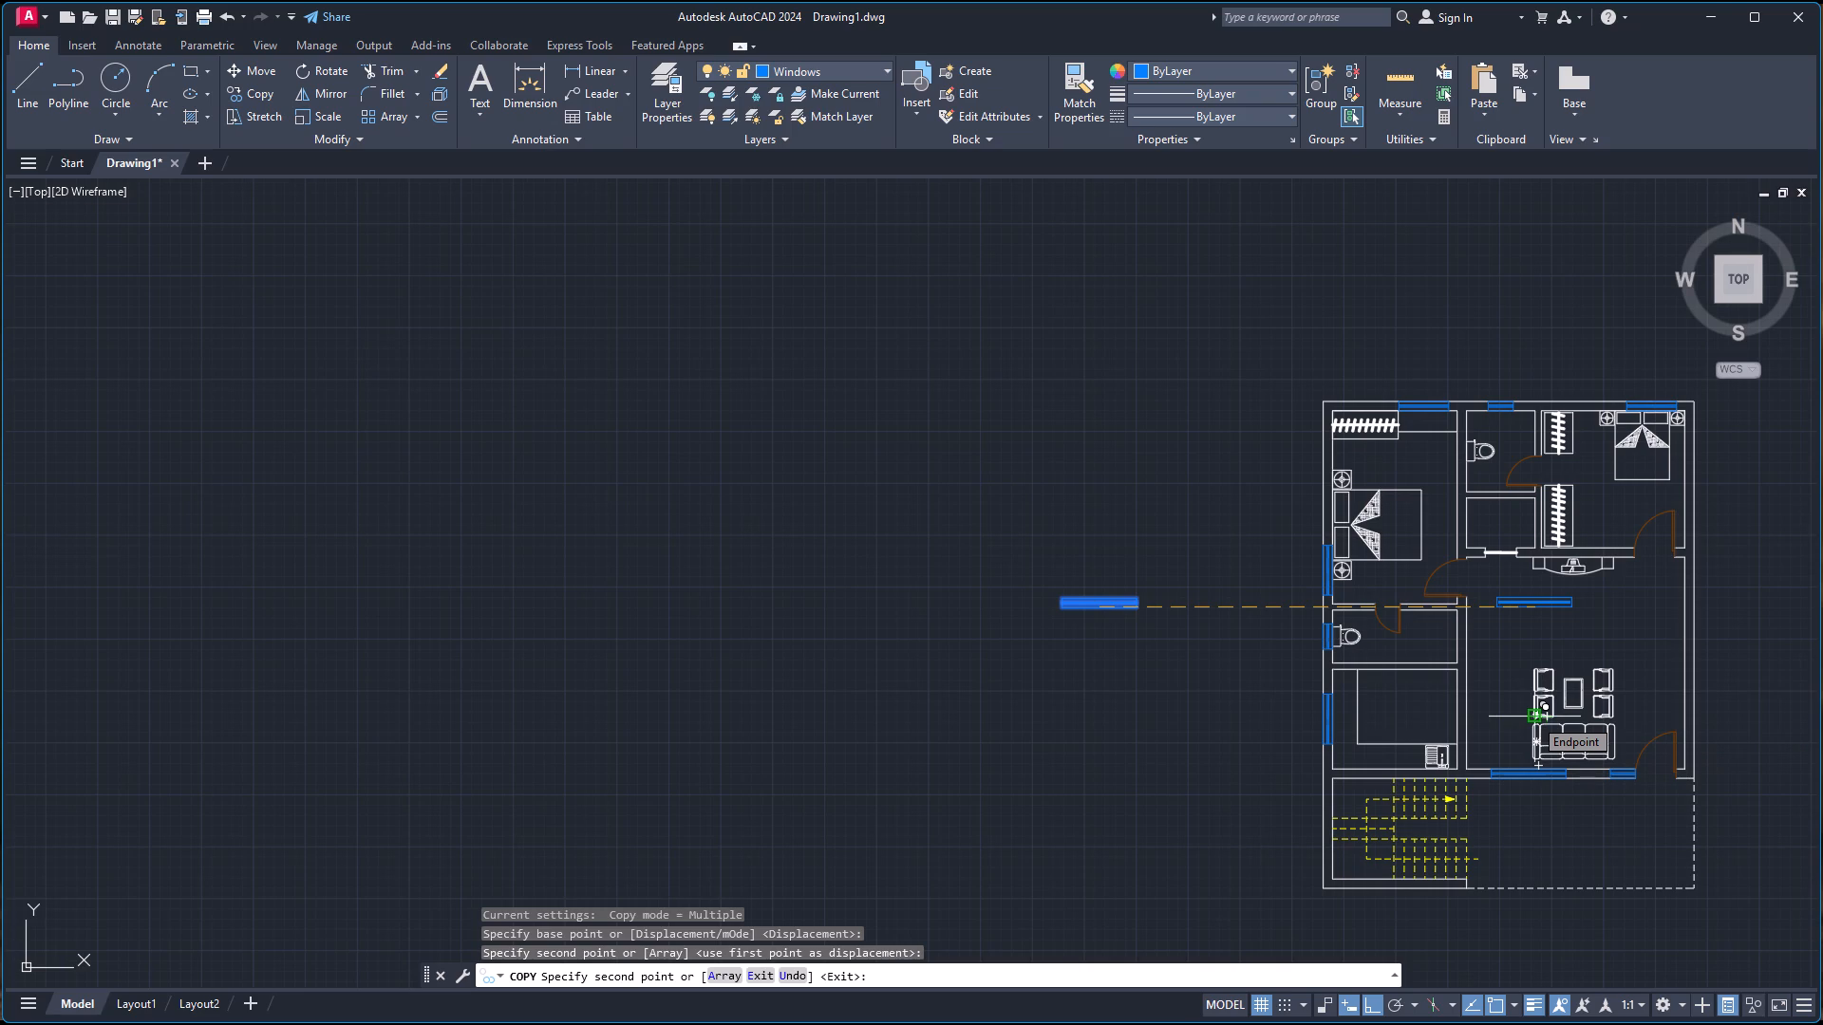
key(Escape)
Rotate the lengthened spare window 90° about the midpoint of its upper long edge.
click(1012, 561)
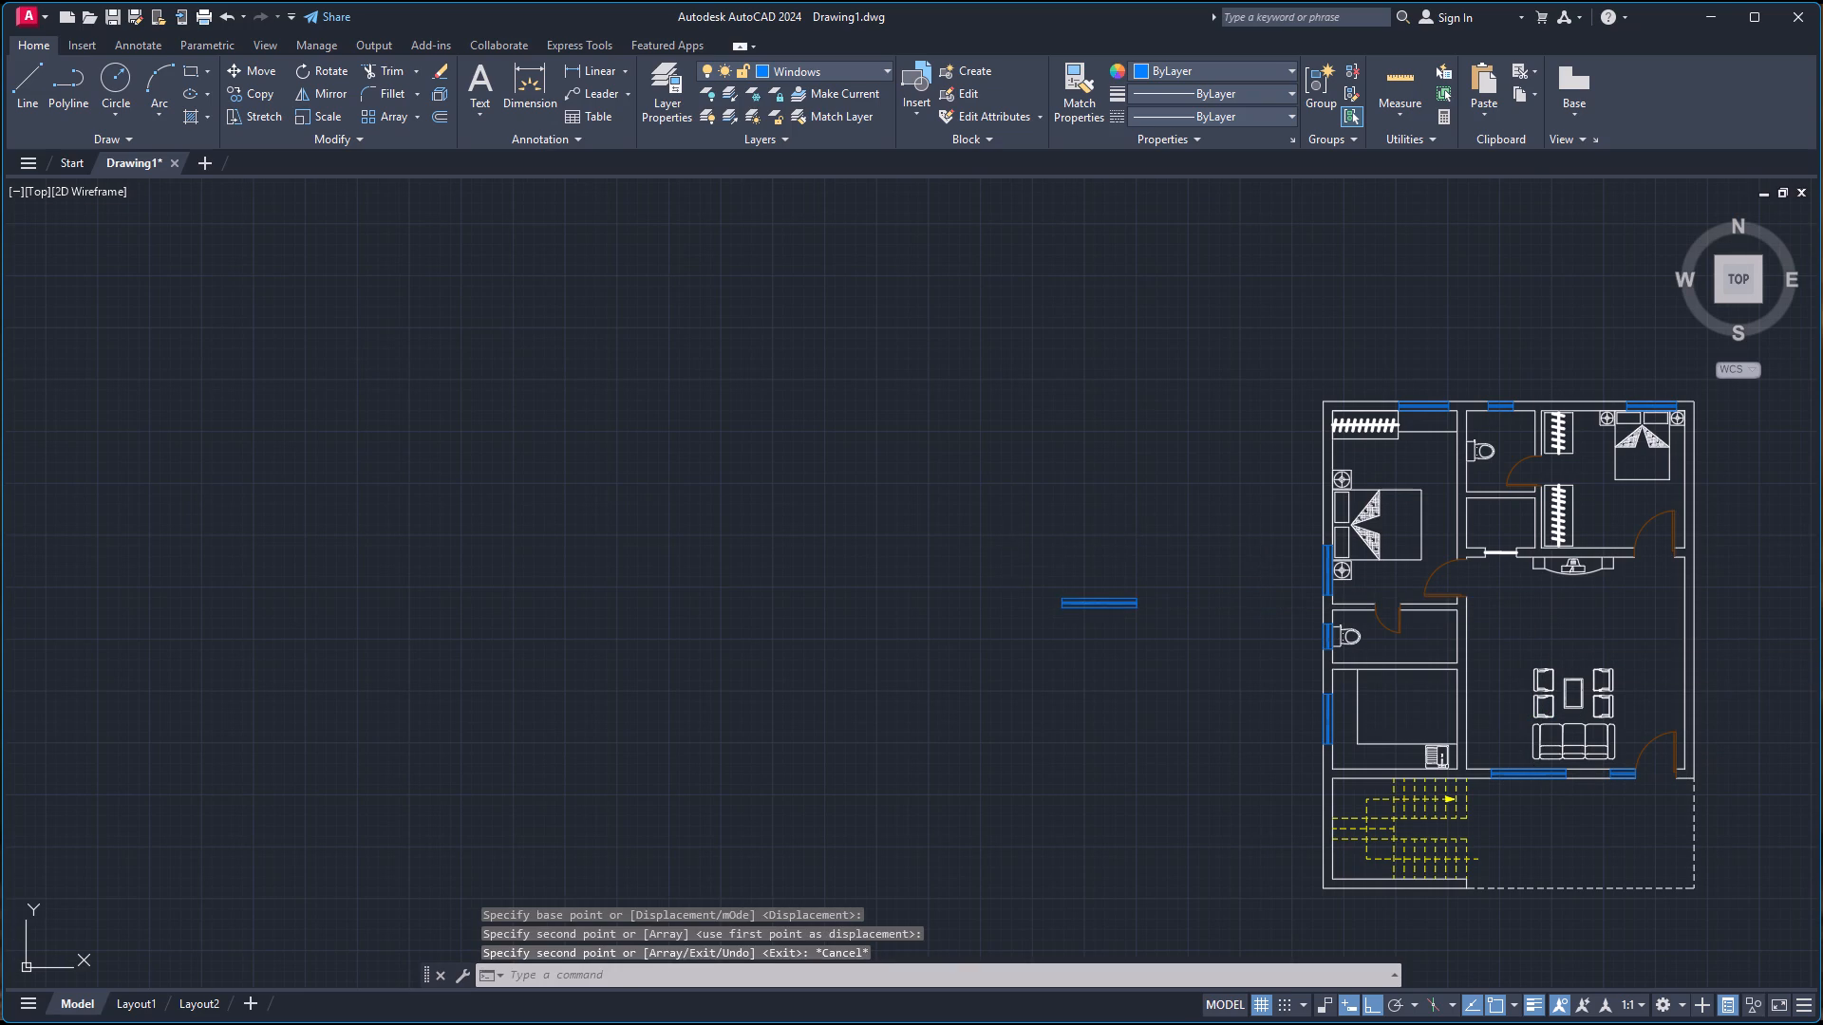
click(1161, 631)
text(ro)
key(Return)
scroll(1099, 588, up, 3)
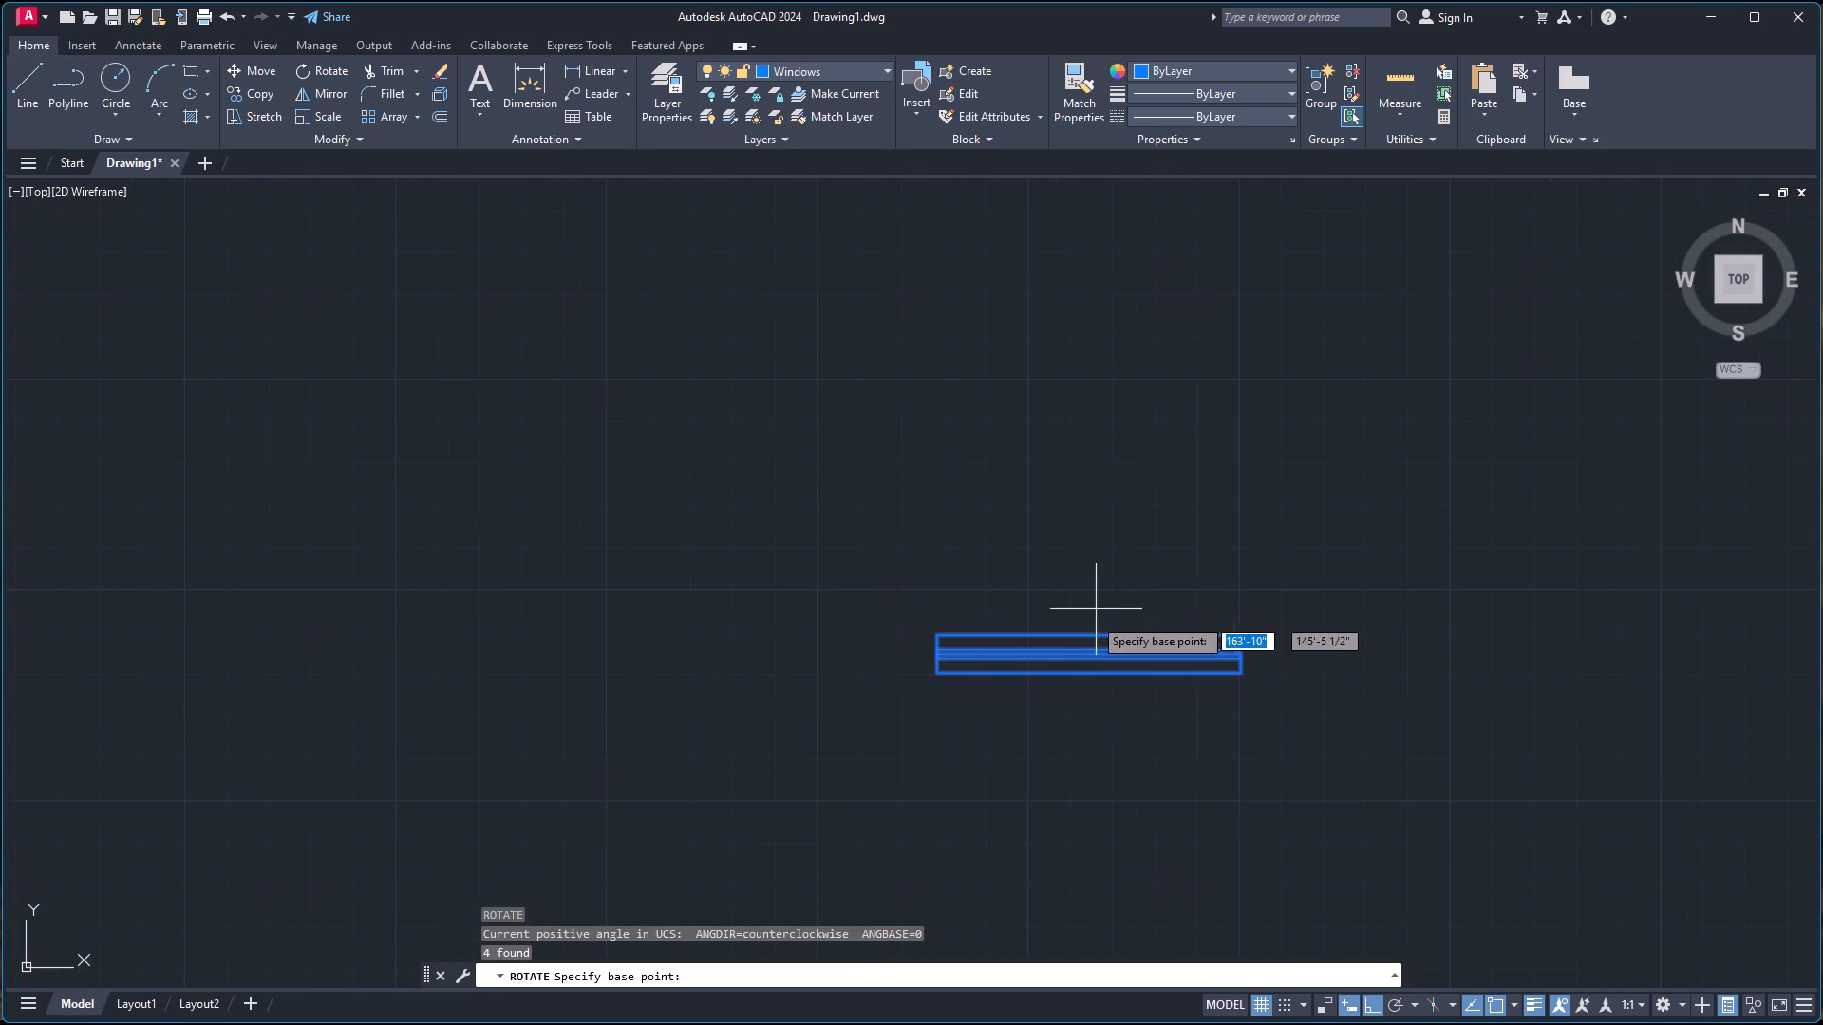
click(1087, 631)
click(1080, 544)
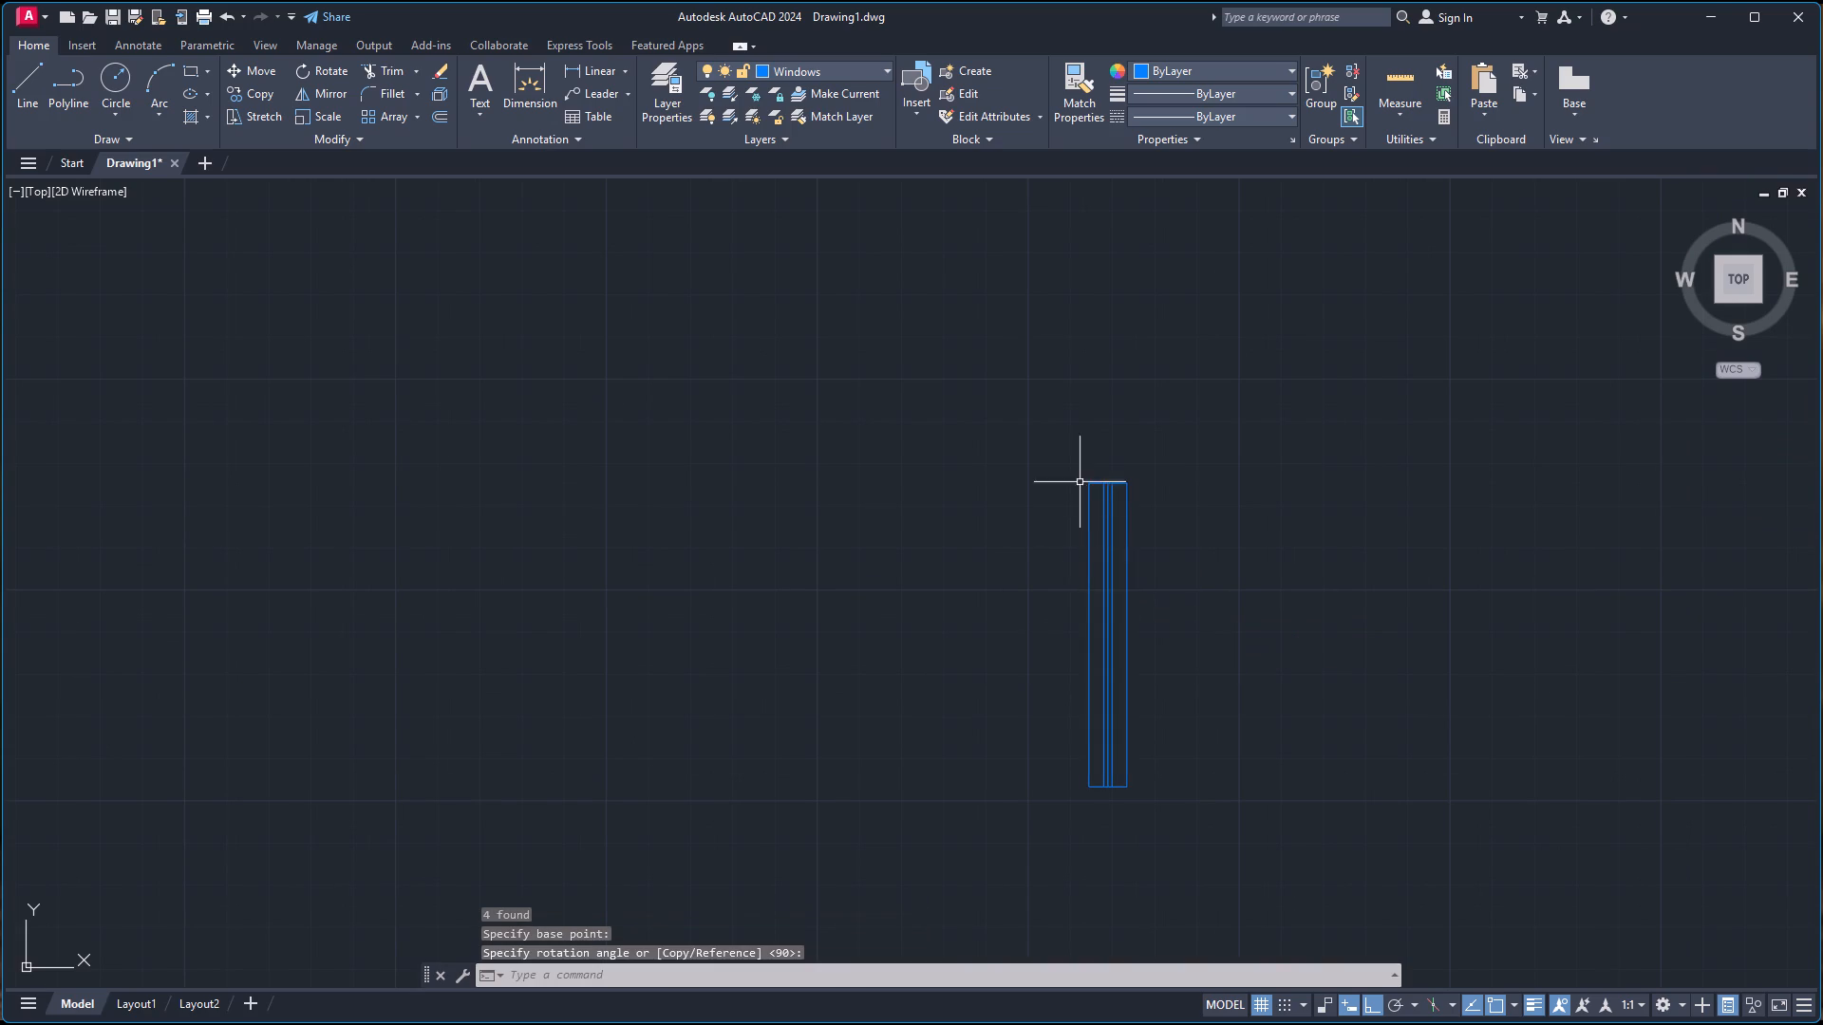
Copy the rotated spare window by its right long edge's midpoint onto the outer line of the living room's right wall, about halfway along the room.
click(1062, 433)
click(1192, 816)
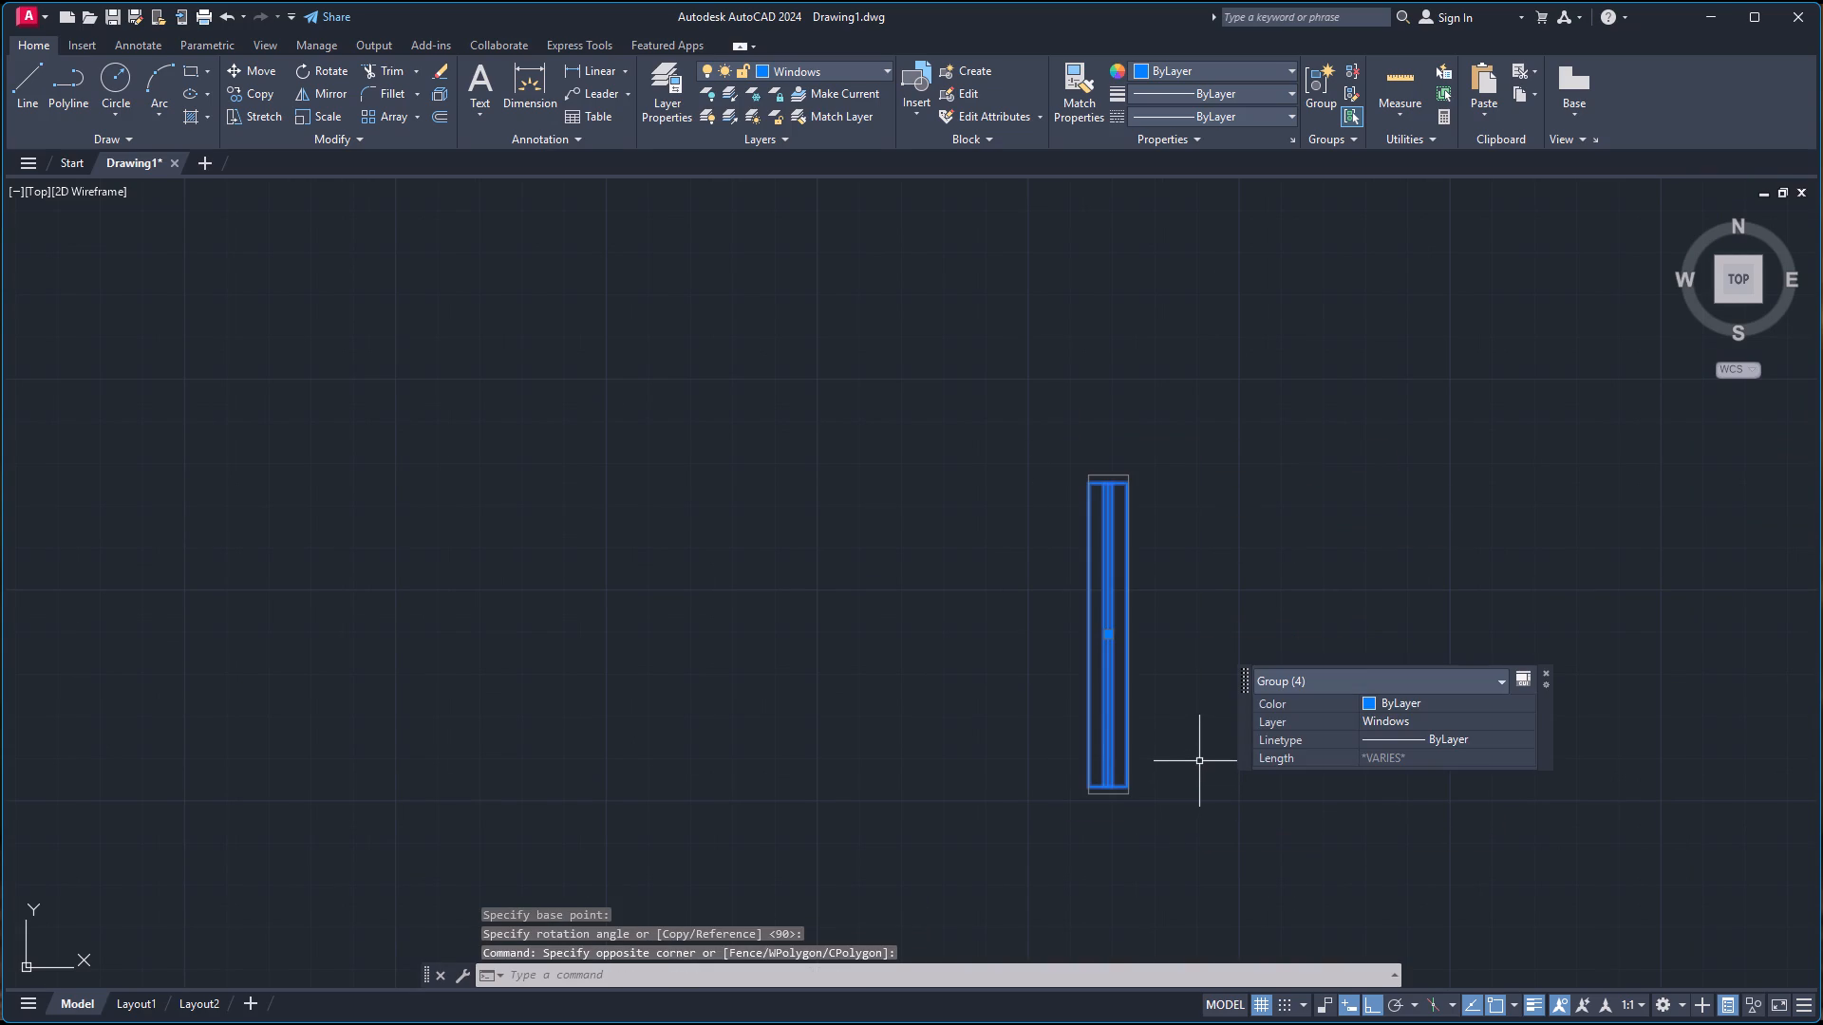
key(c)
key(o)
key(Return)
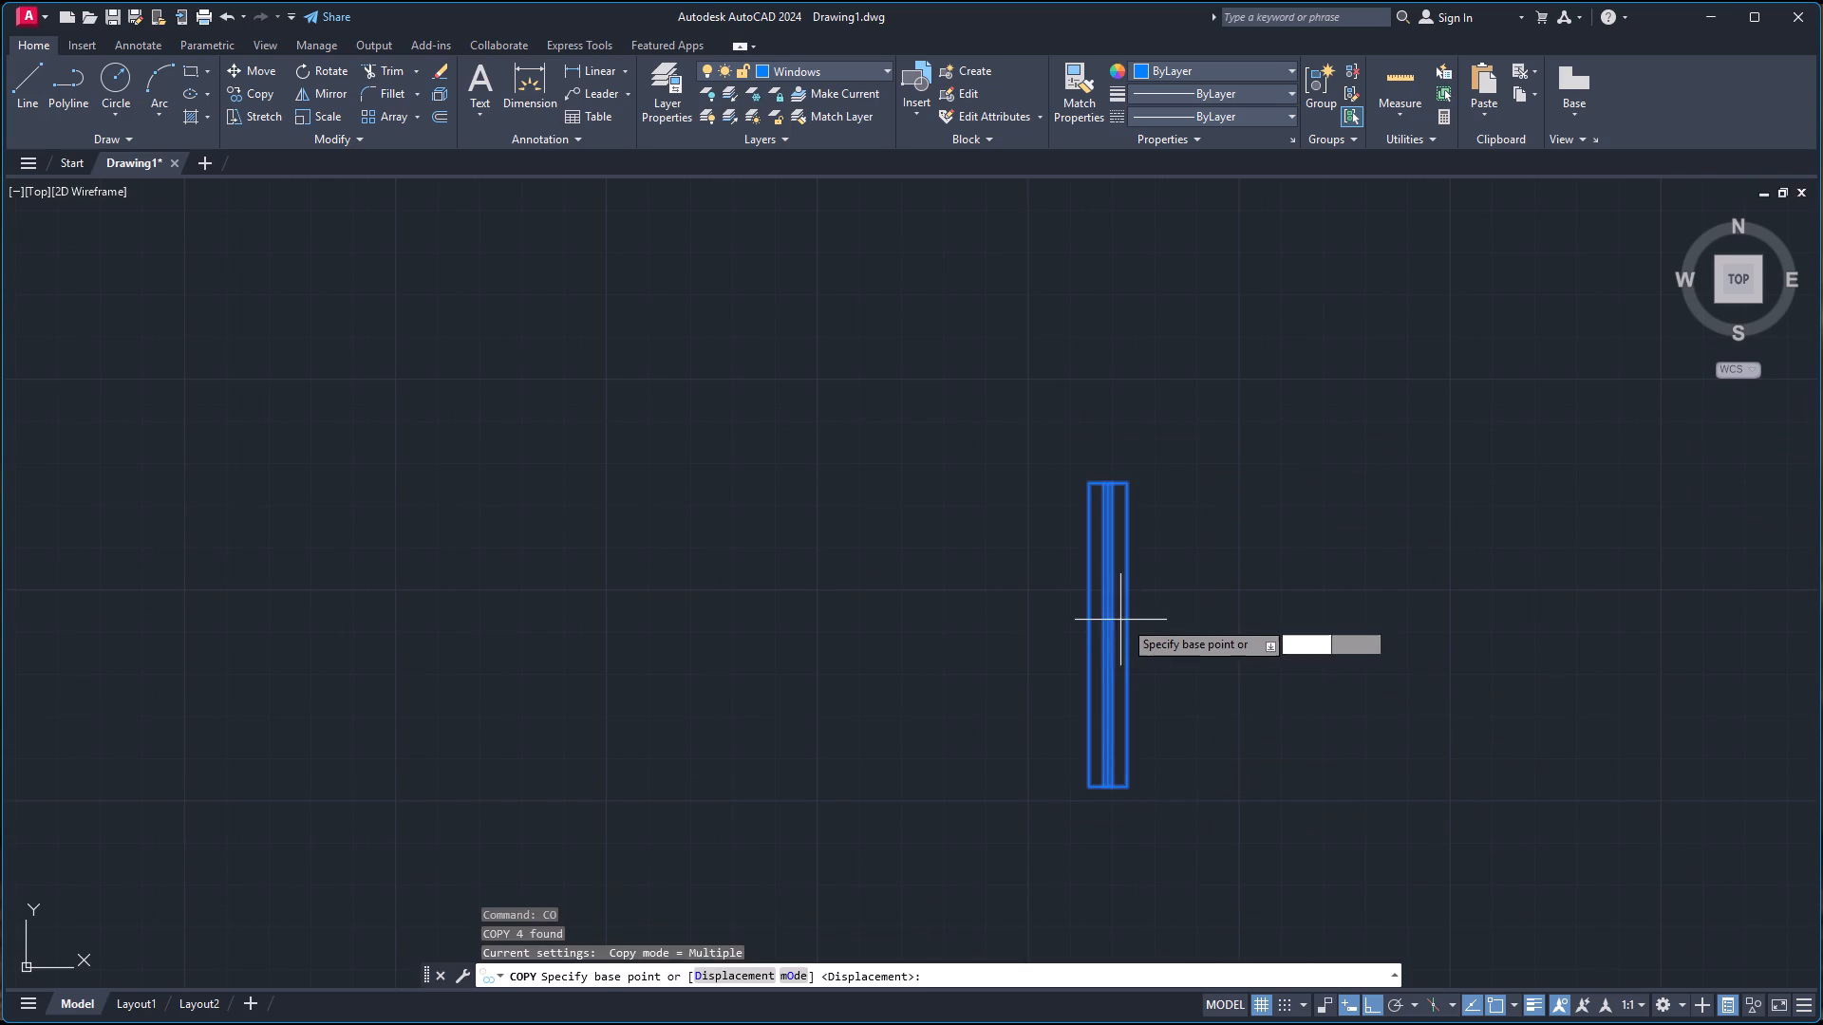
click(1127, 636)
scroll(1184, 628, down, 4)
scroll(1565, 640, down, 1)
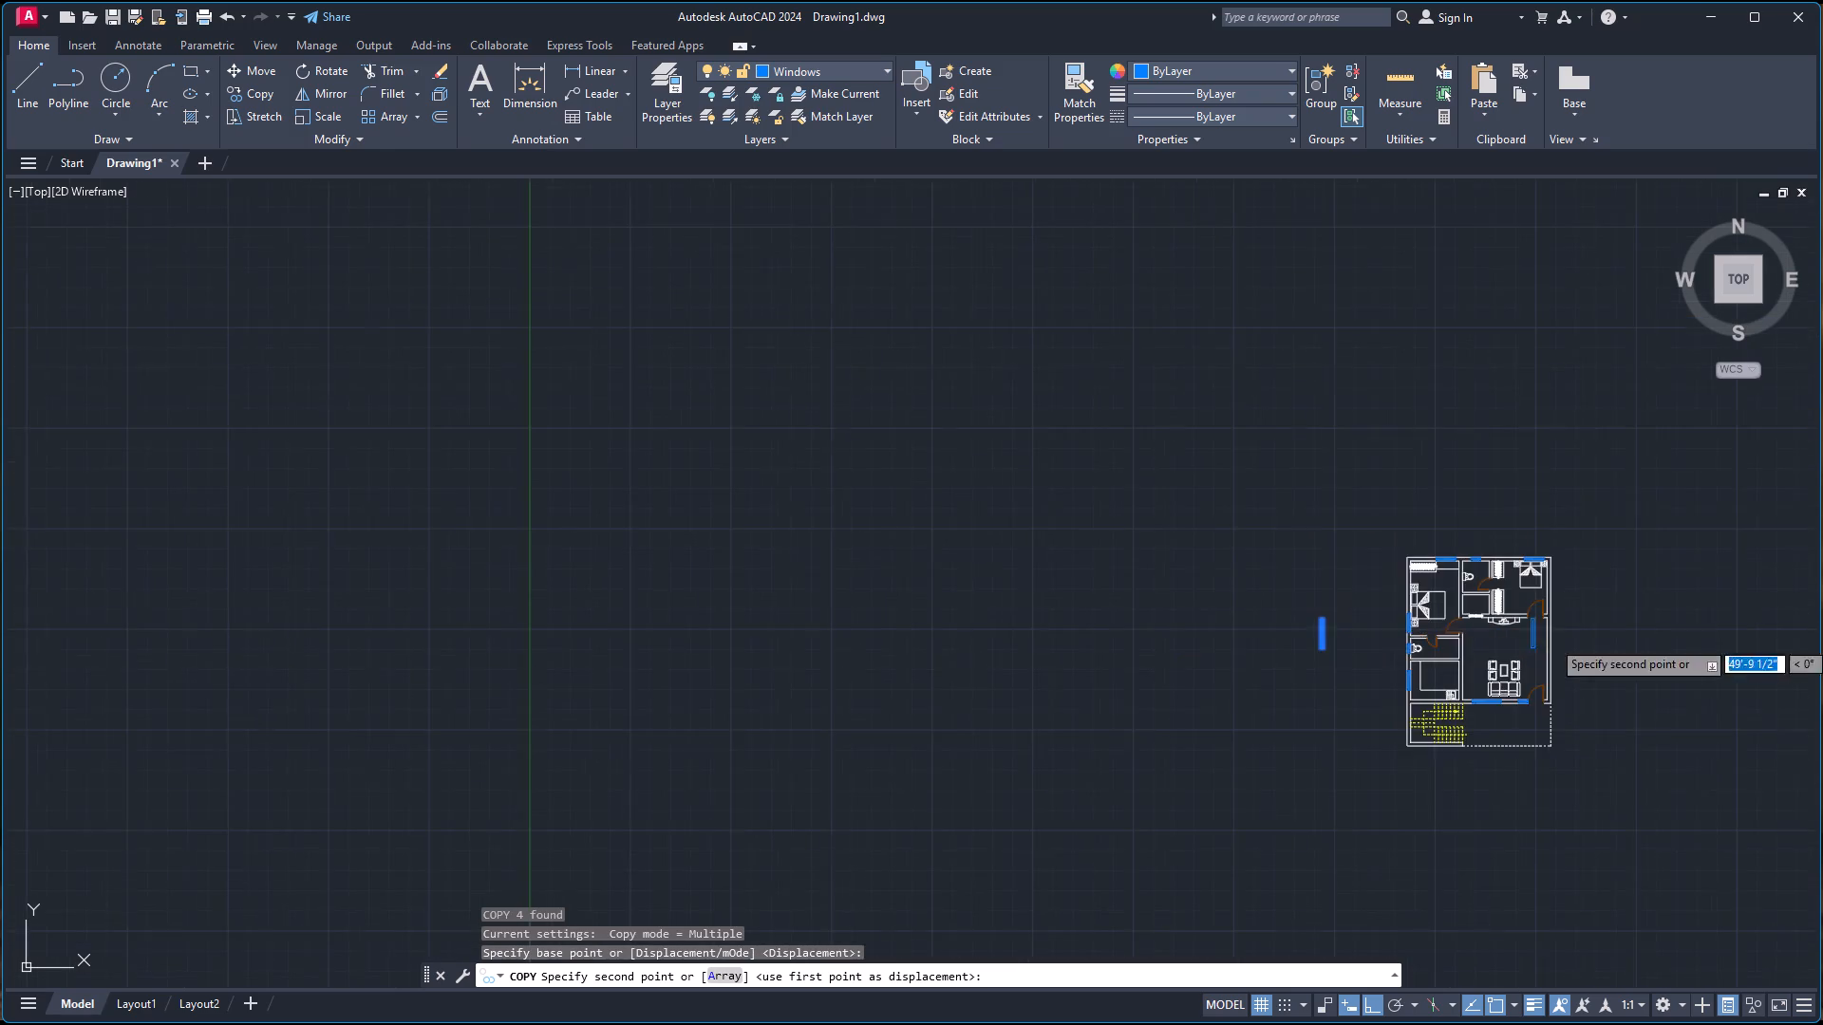
scroll(1565, 639, up, 3)
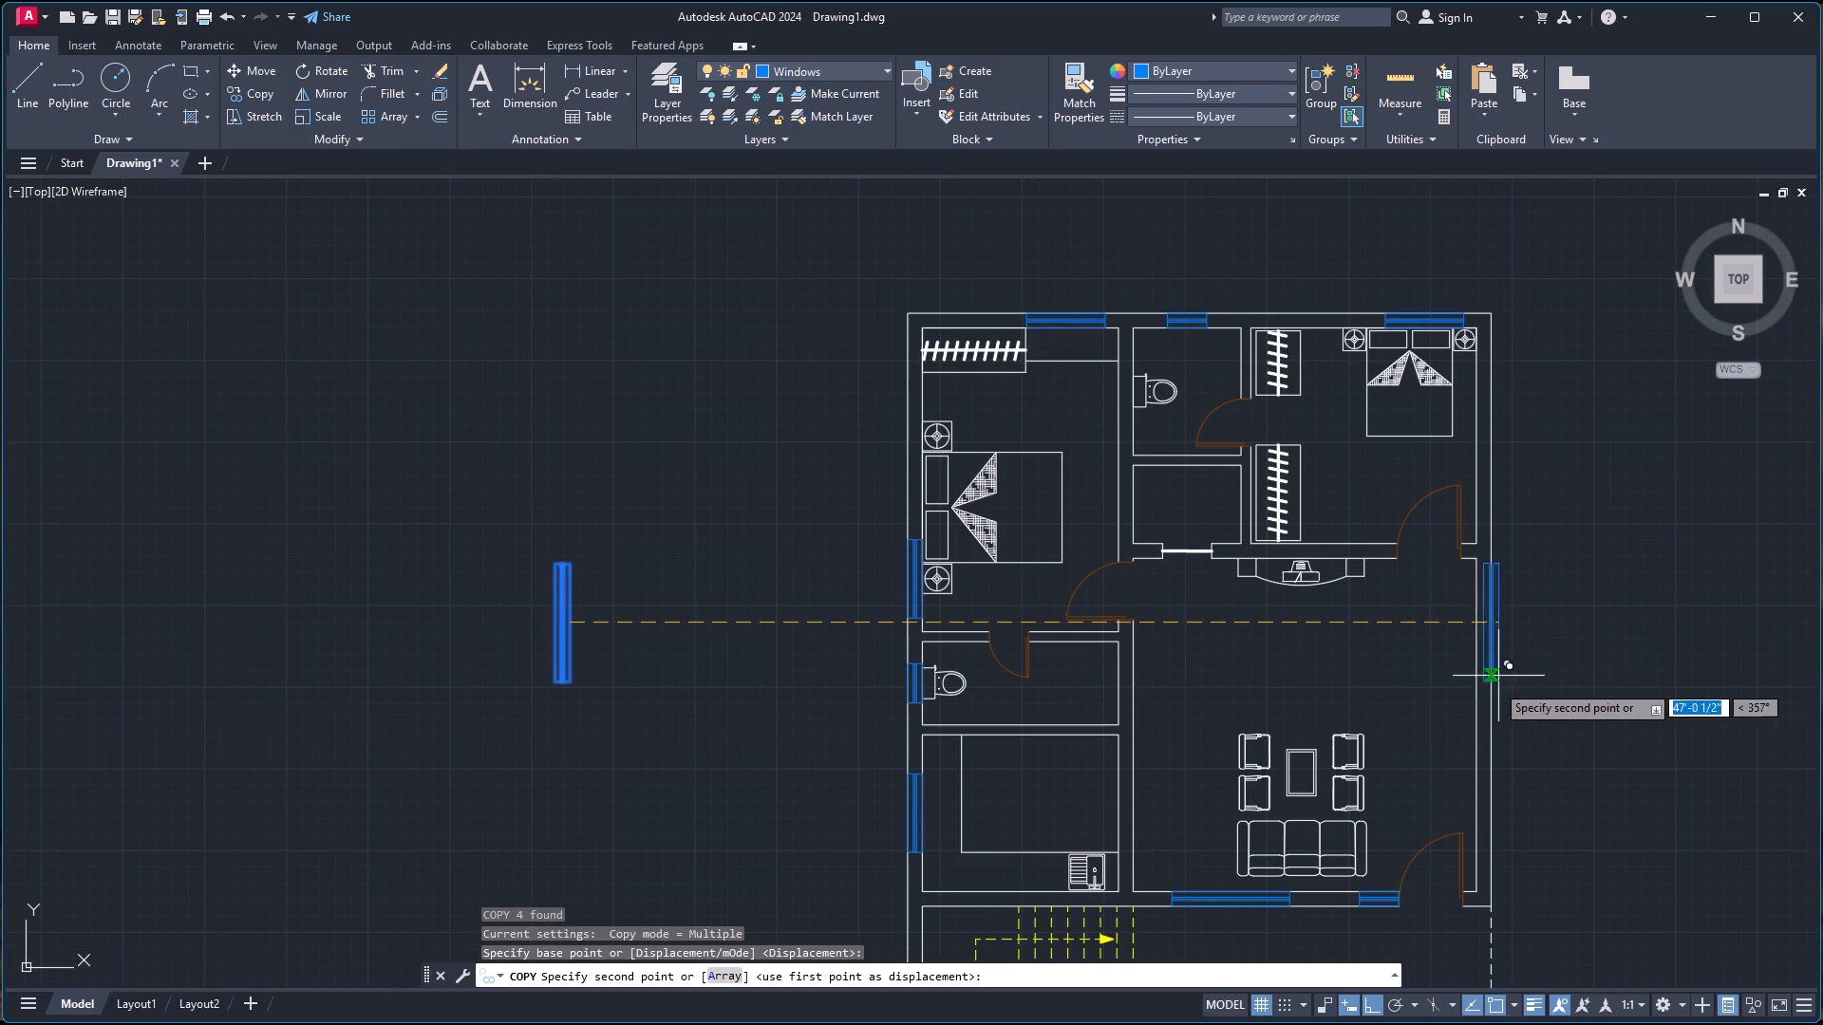
click(1488, 720)
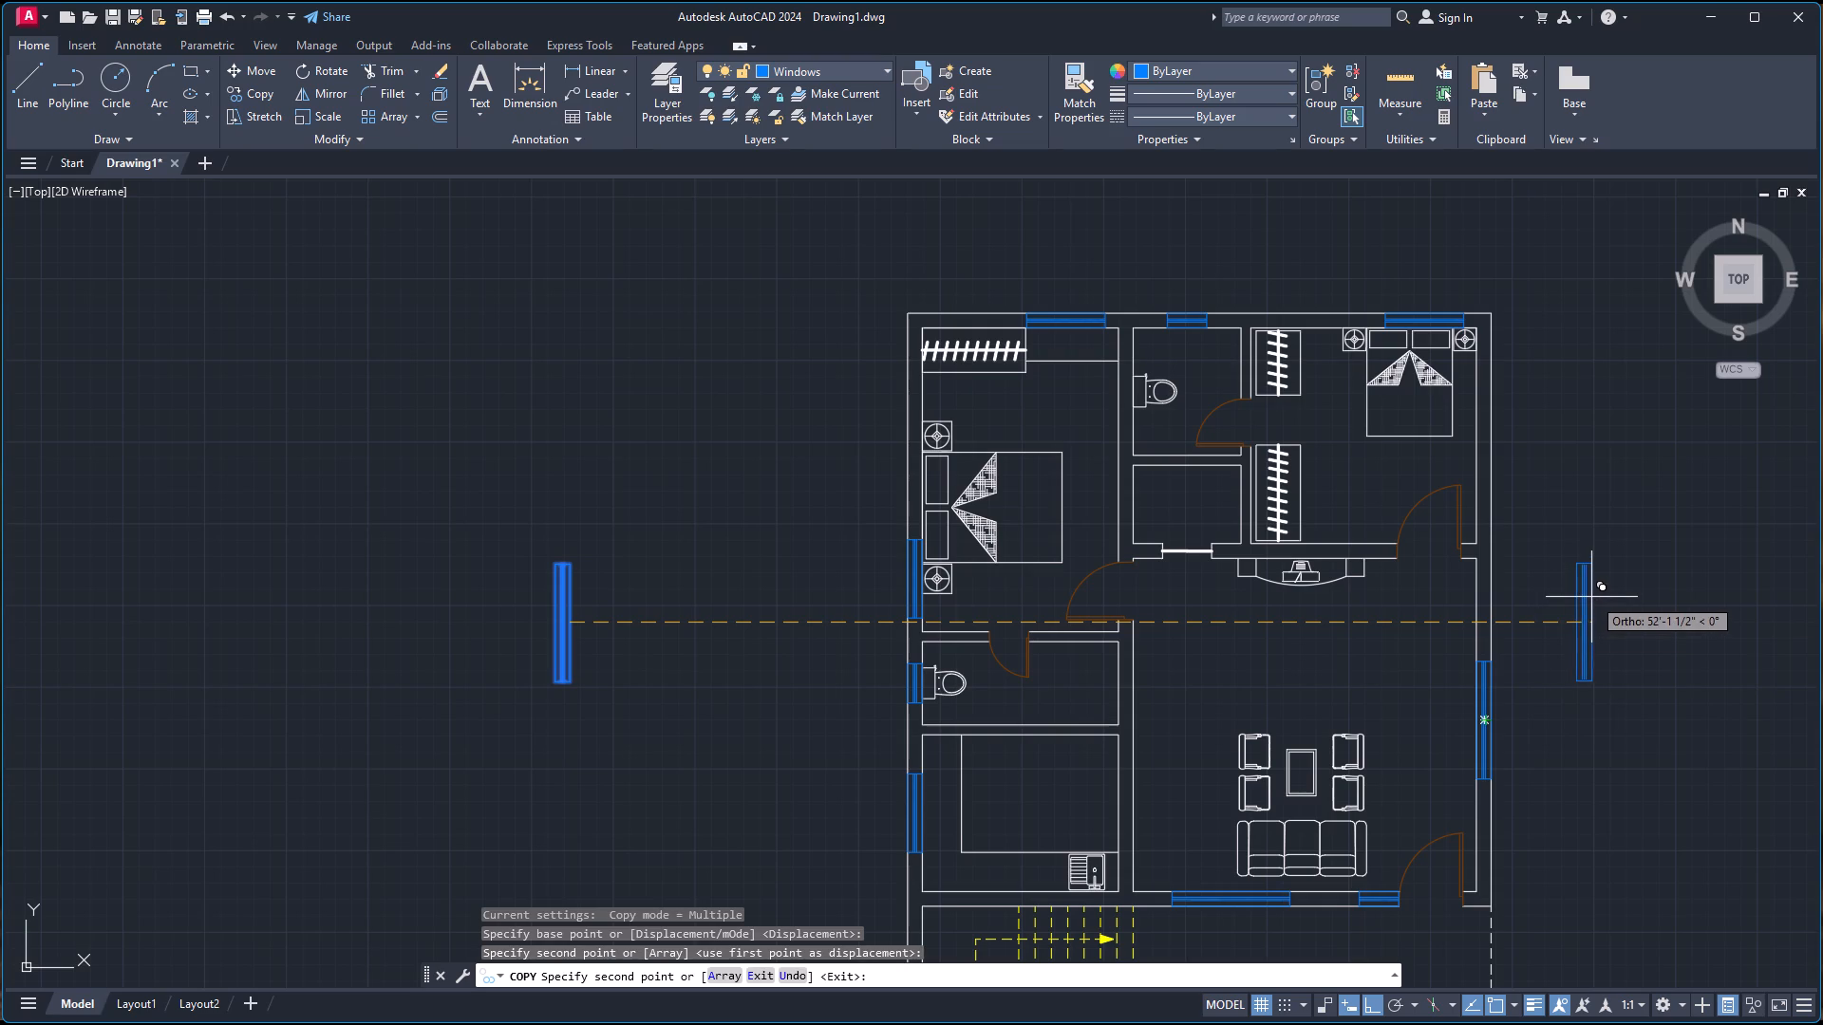
key(Escape)
Delete the spare window left outside the floor plan.
scroll(1671, 753, up, 2)
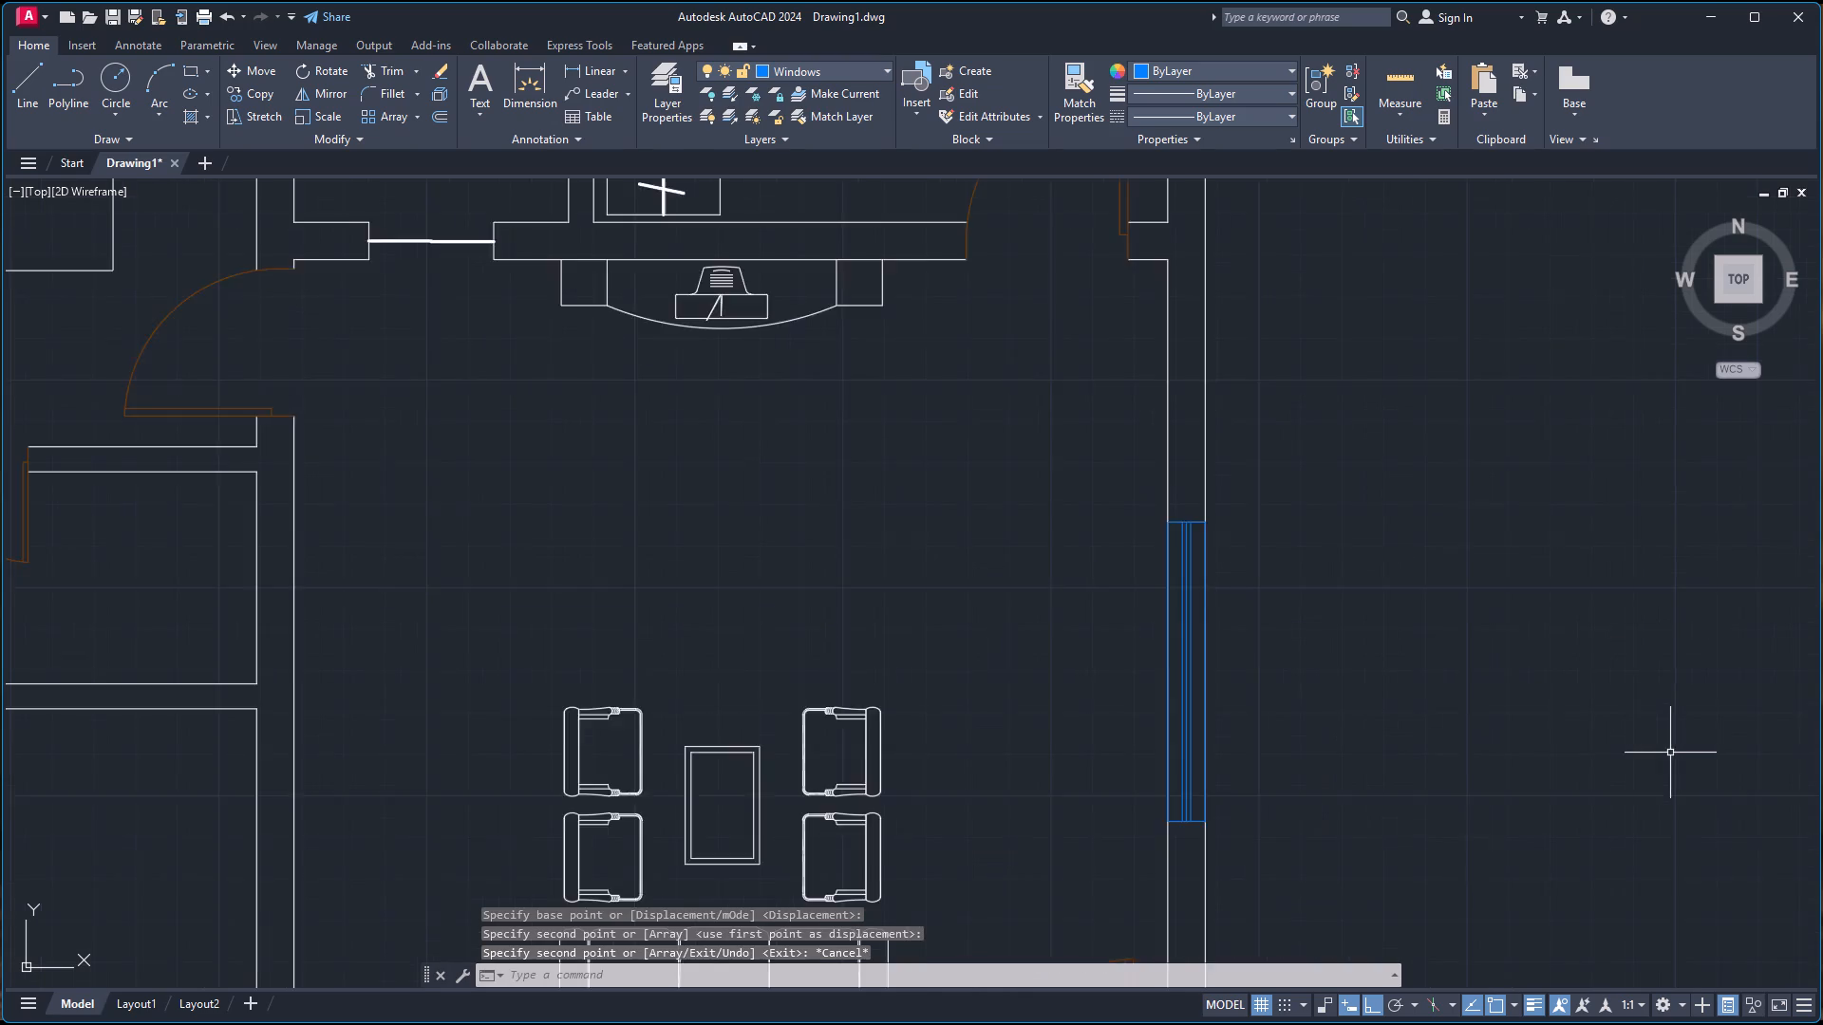
scroll(1670, 753, up, 1)
scroll(1401, 769, down, 5)
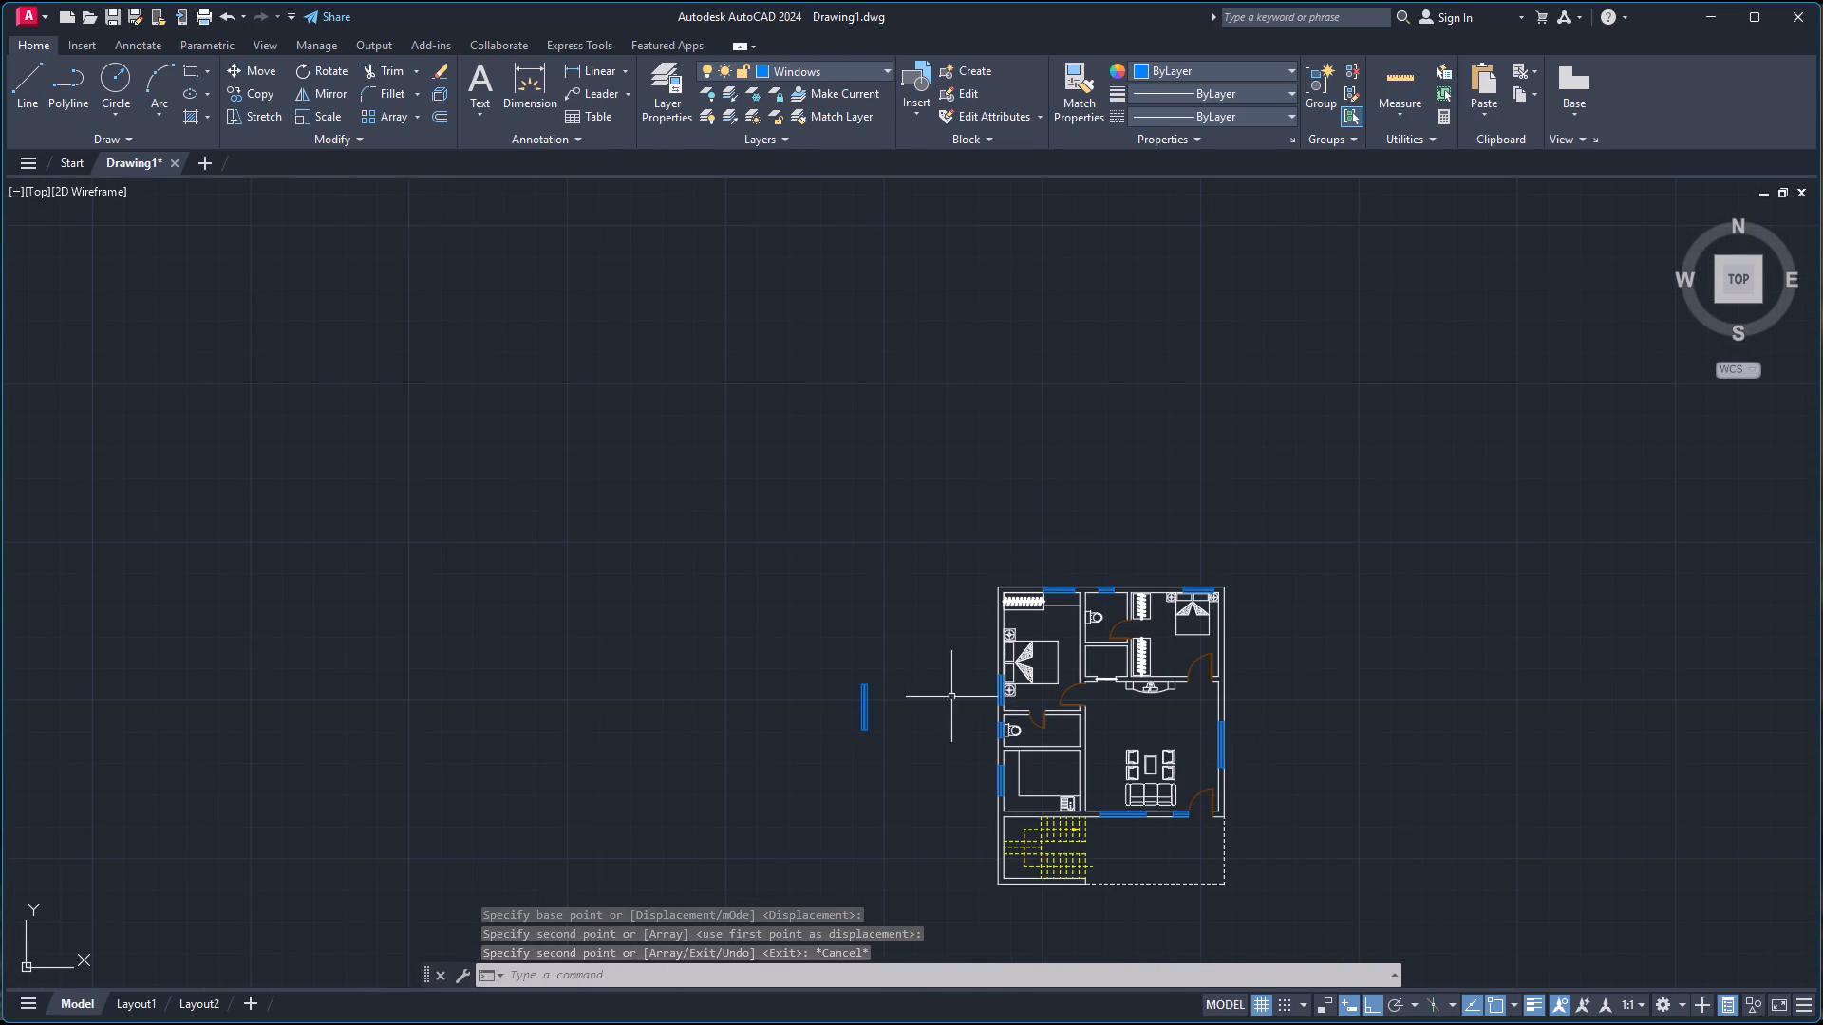
click(820, 659)
click(876, 757)
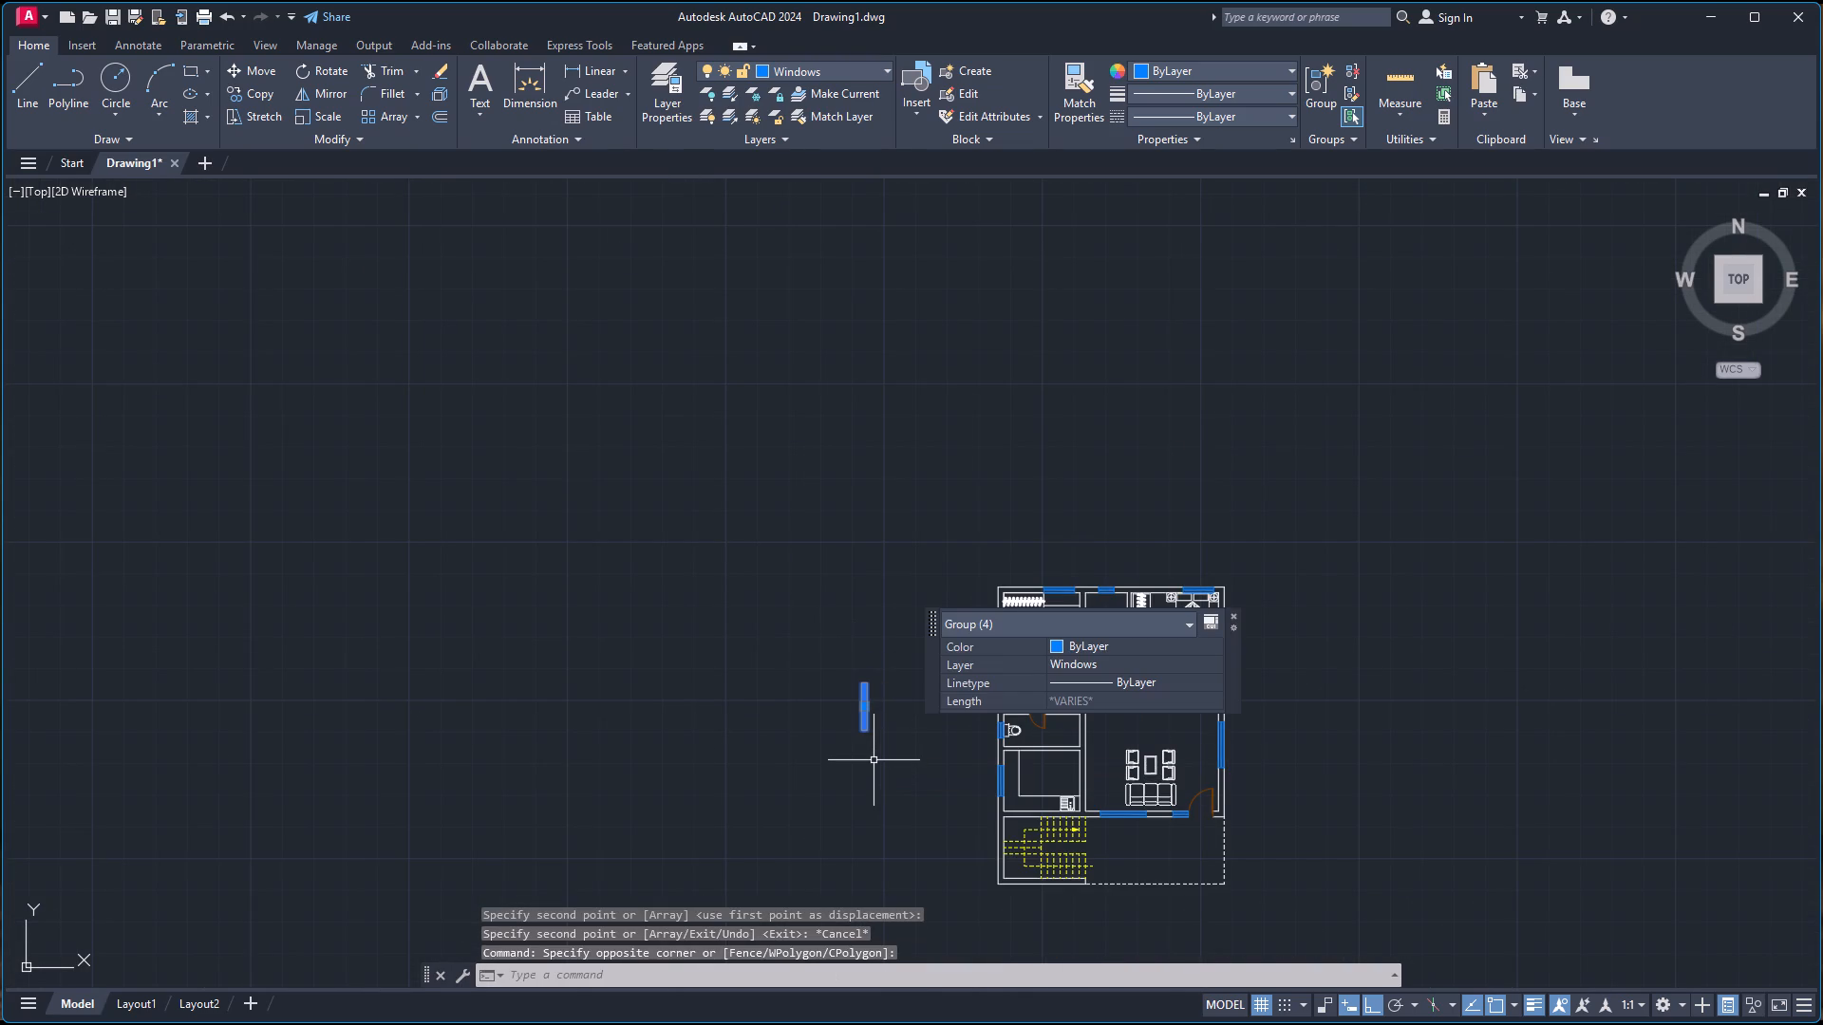
key(Delete)
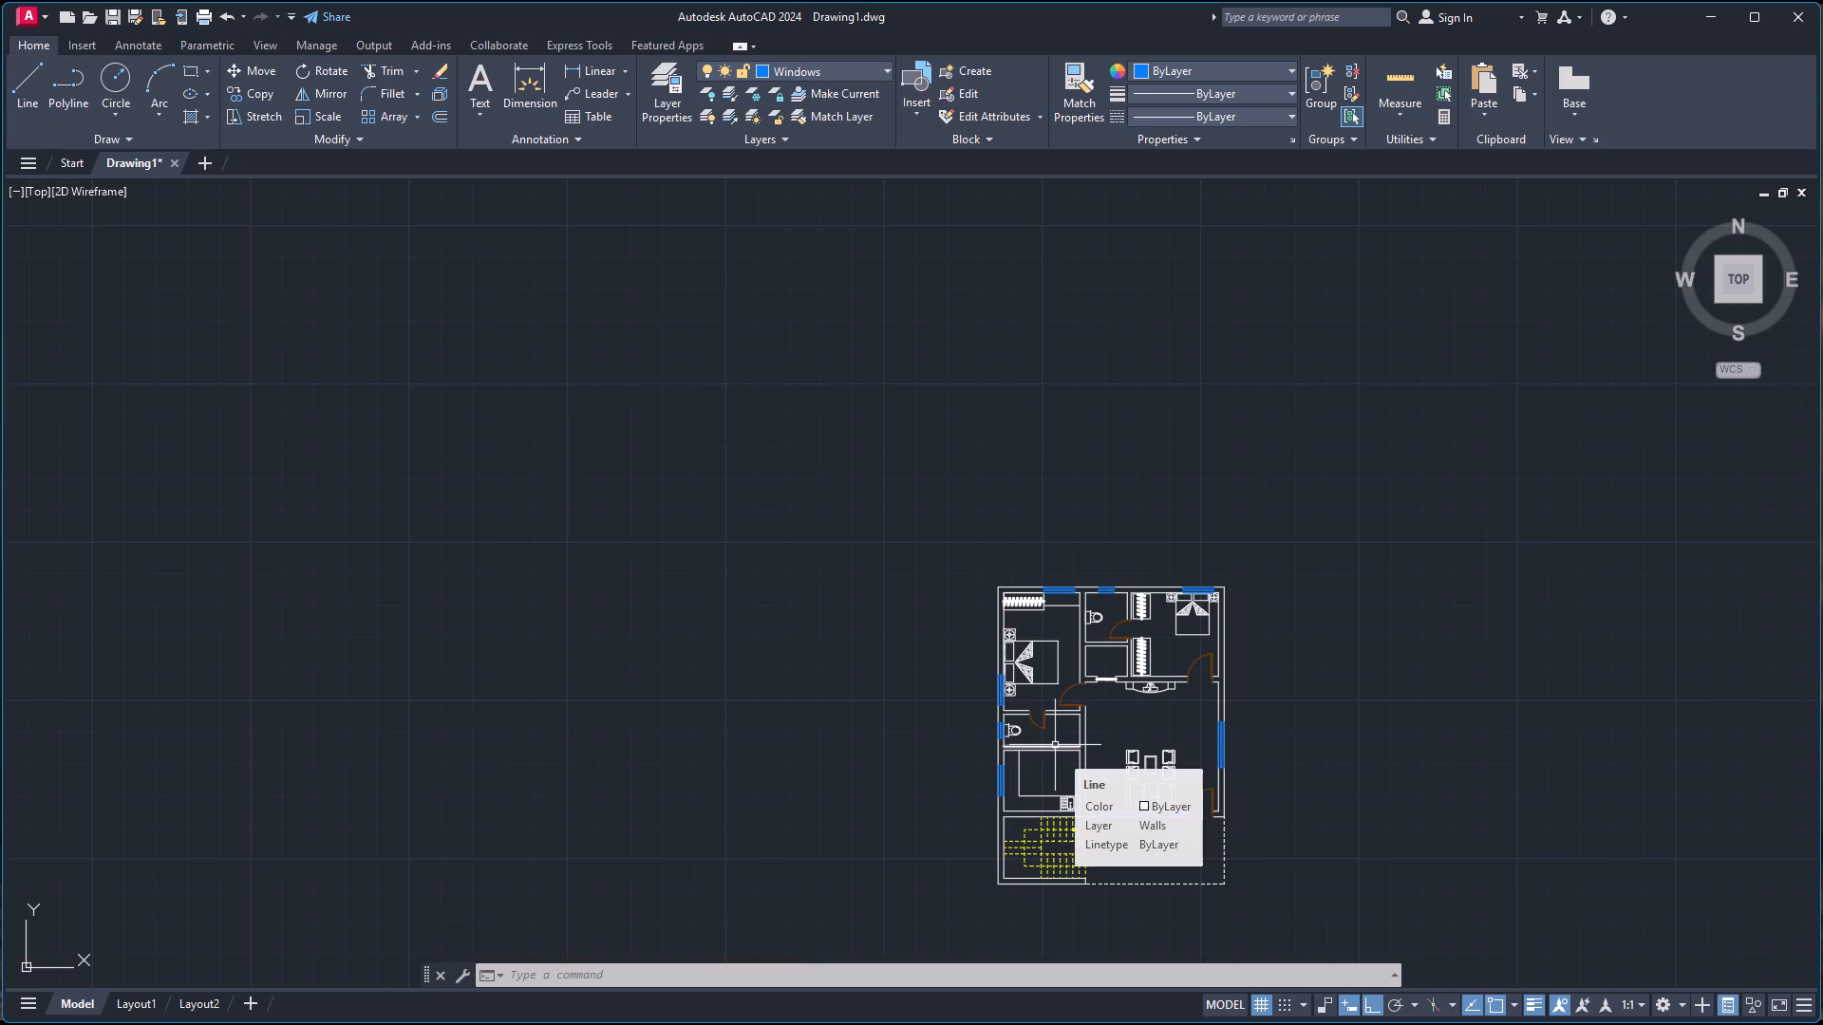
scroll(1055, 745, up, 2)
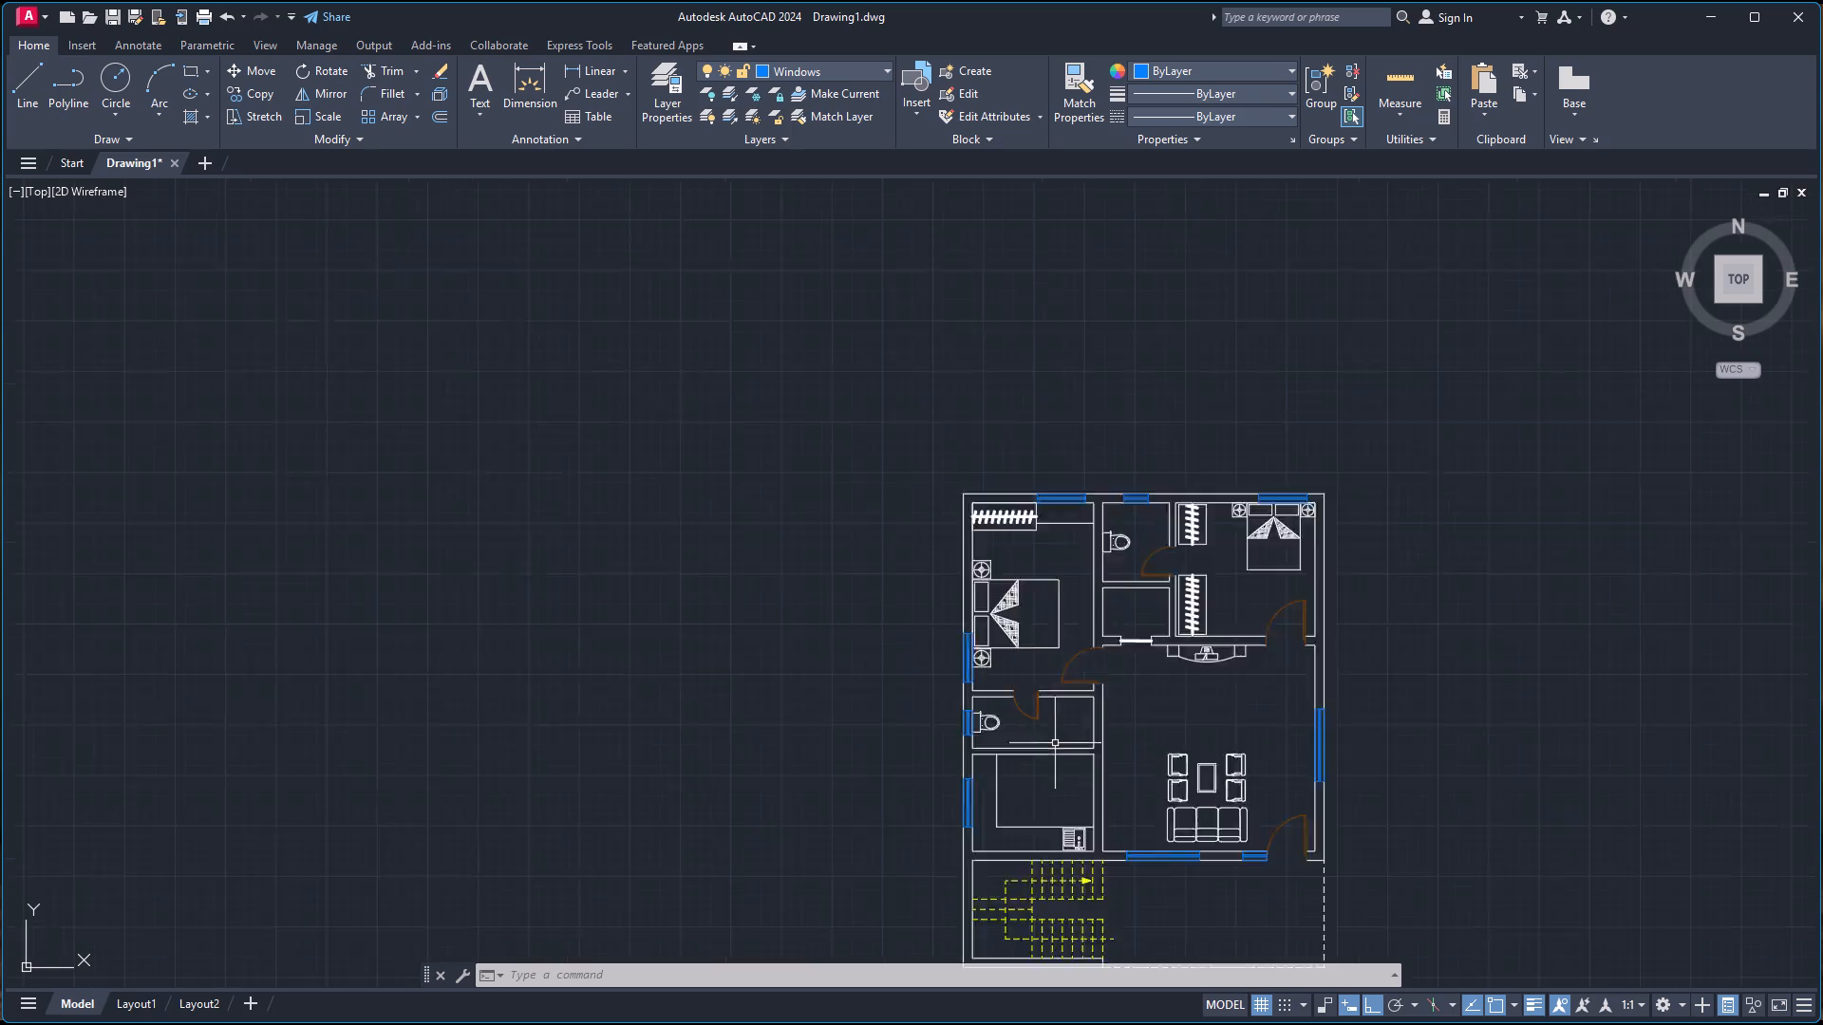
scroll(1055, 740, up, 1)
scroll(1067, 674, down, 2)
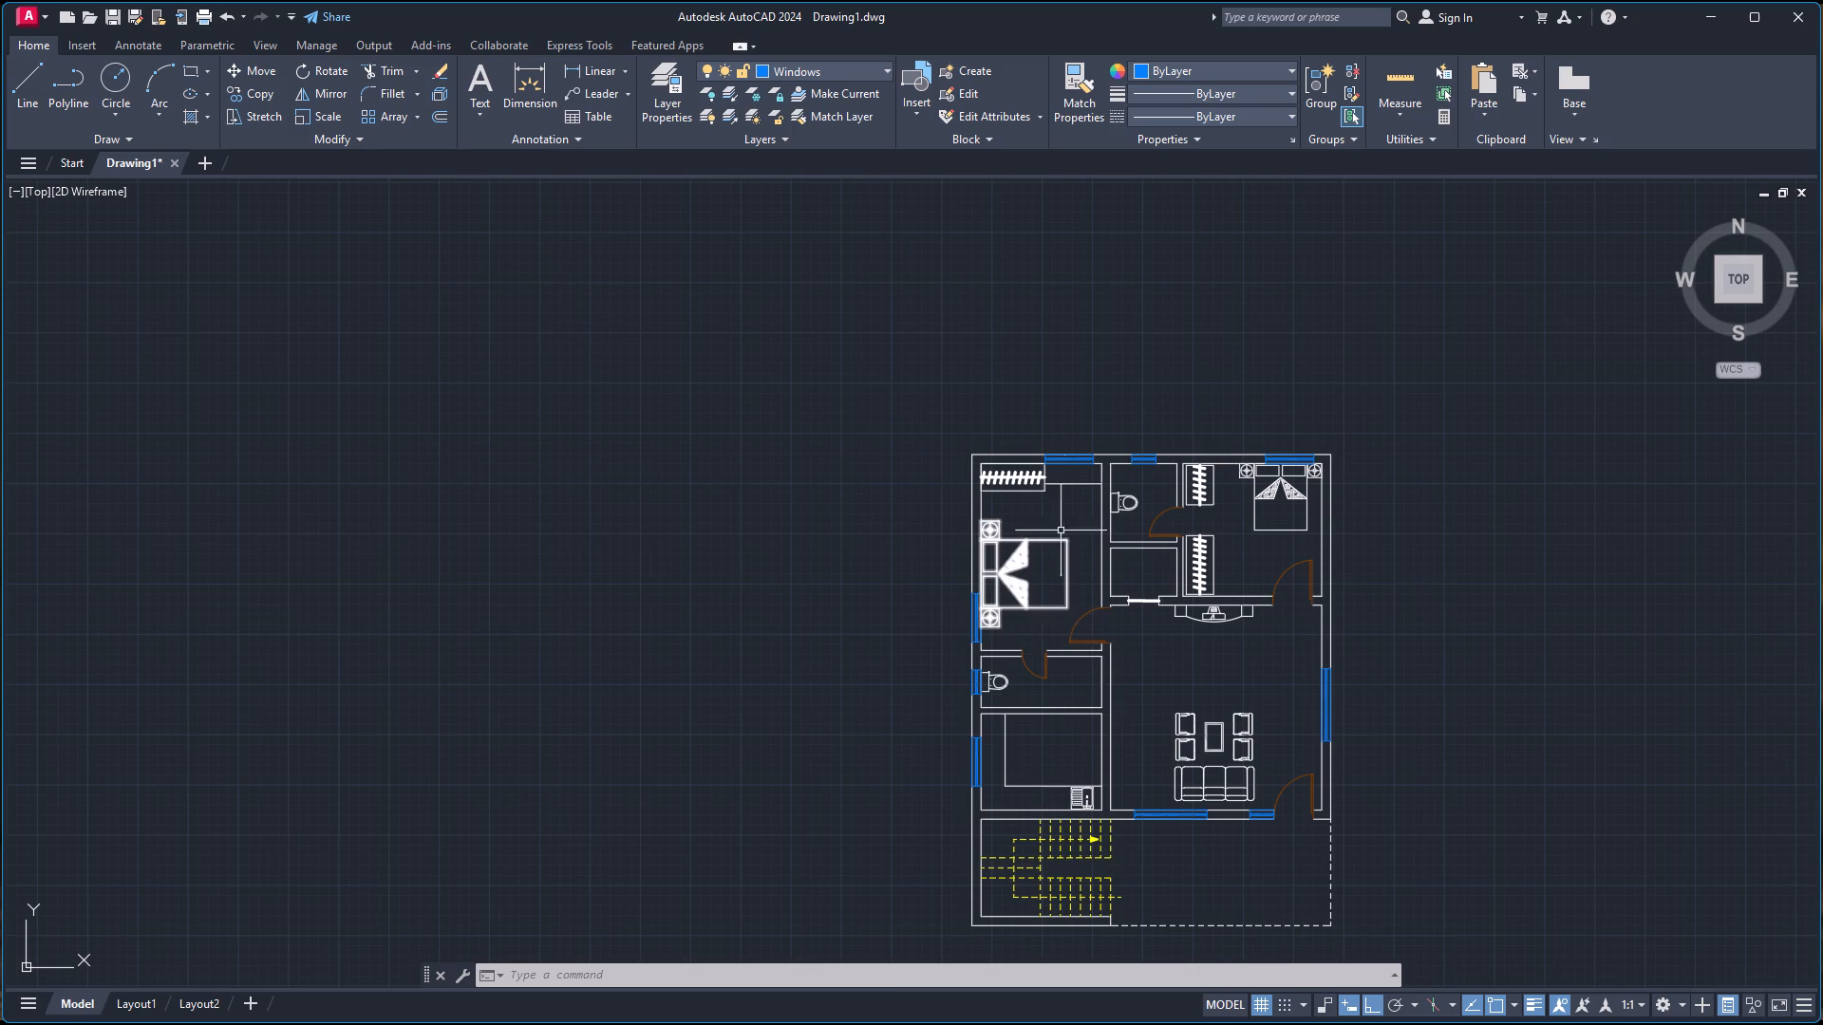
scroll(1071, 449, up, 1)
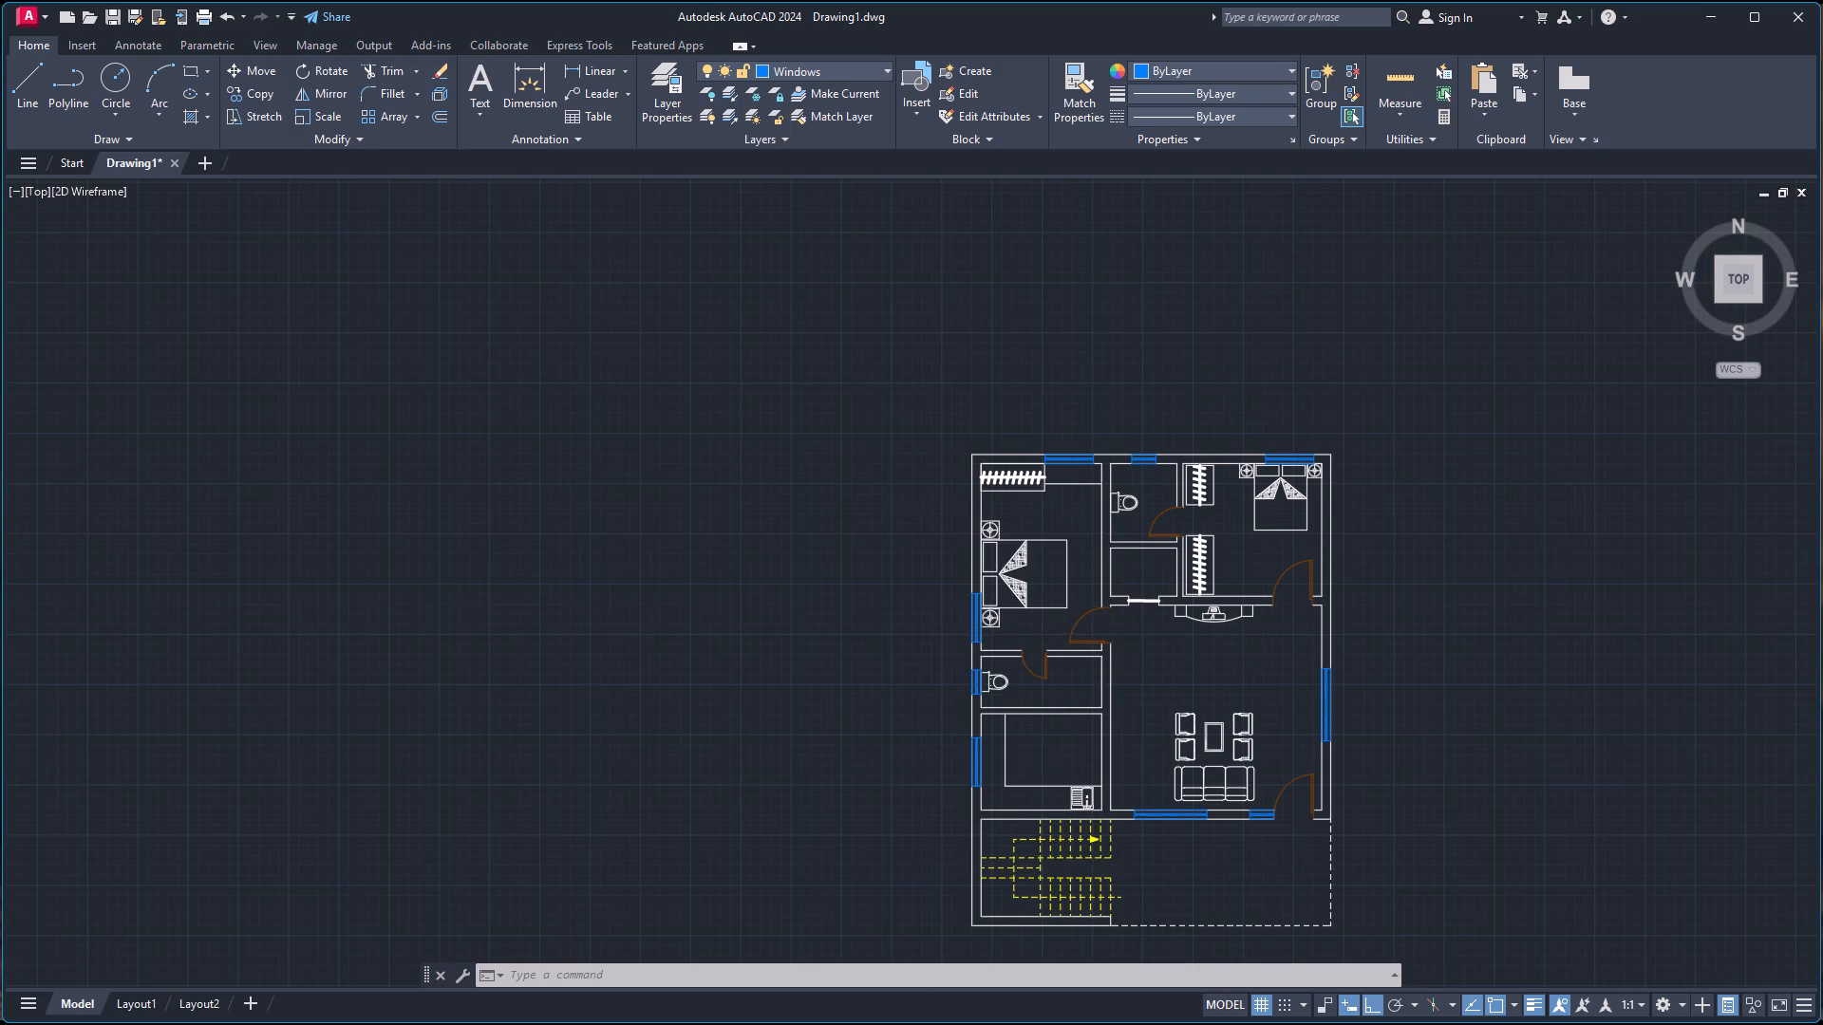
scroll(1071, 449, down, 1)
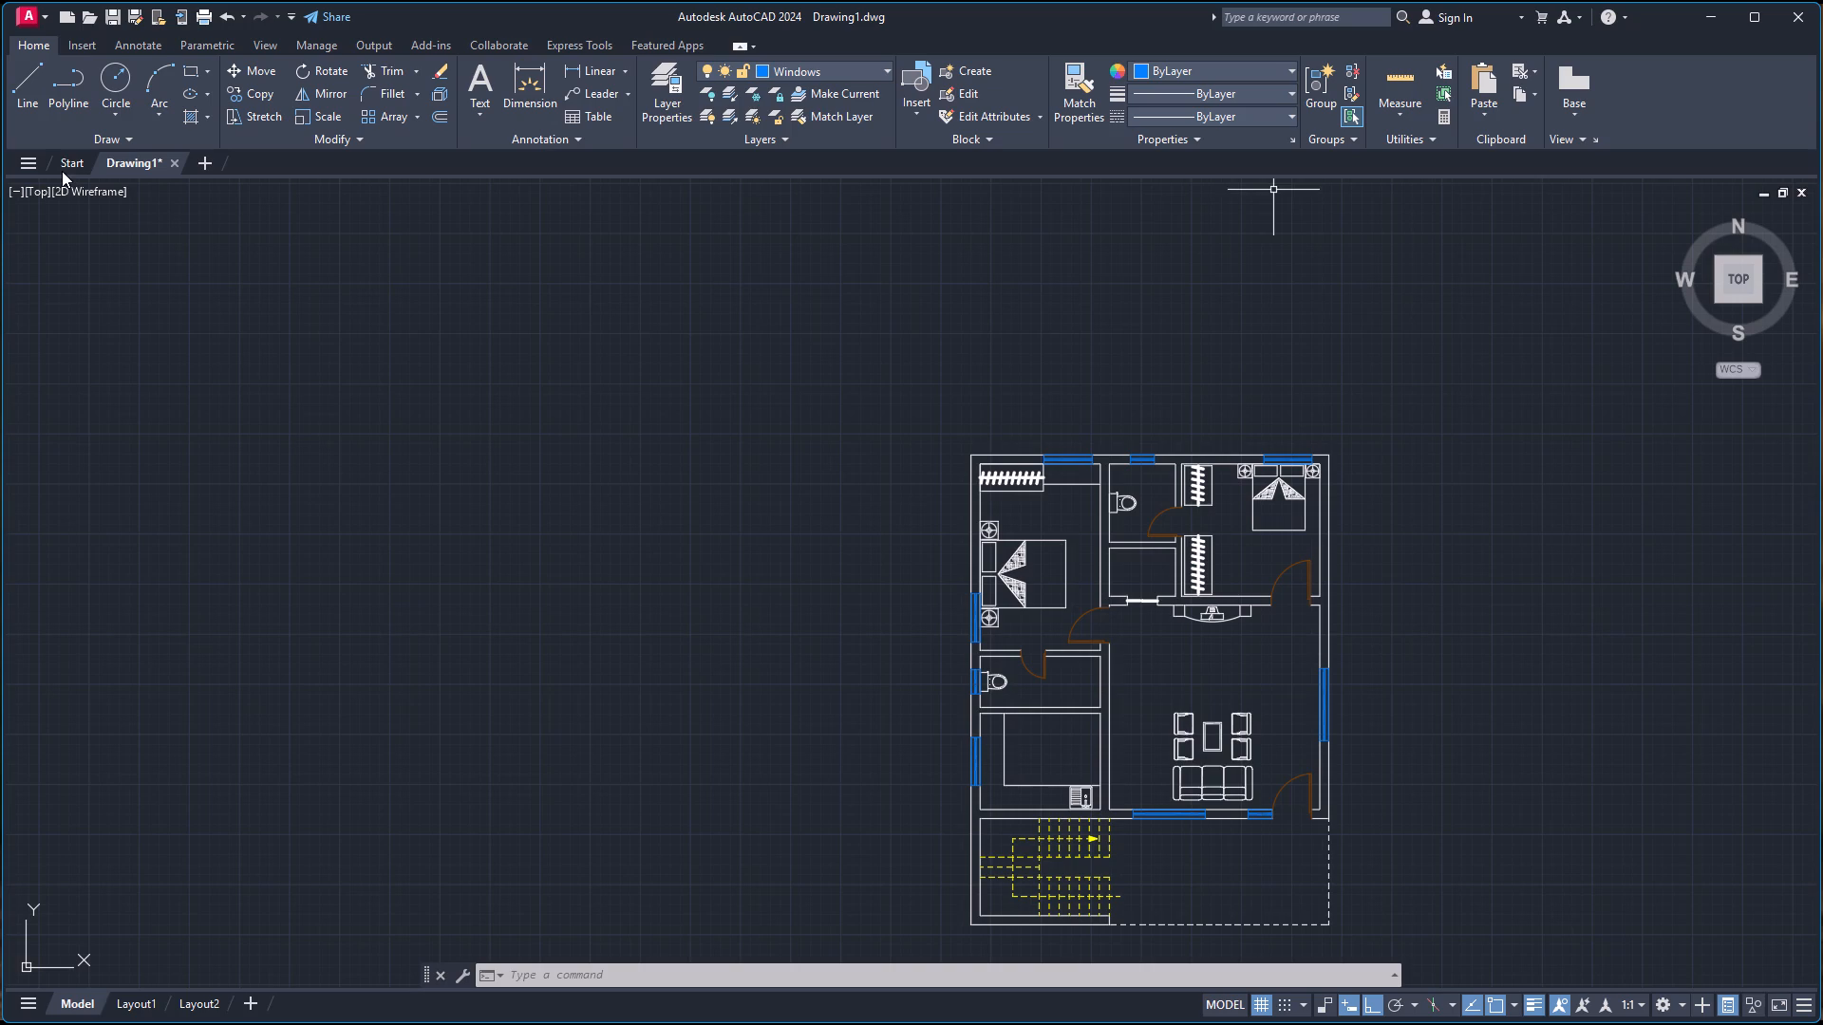
Look through the recent blocks available for insertion, then close the block palette without placing any.
key(i)
key(Return)
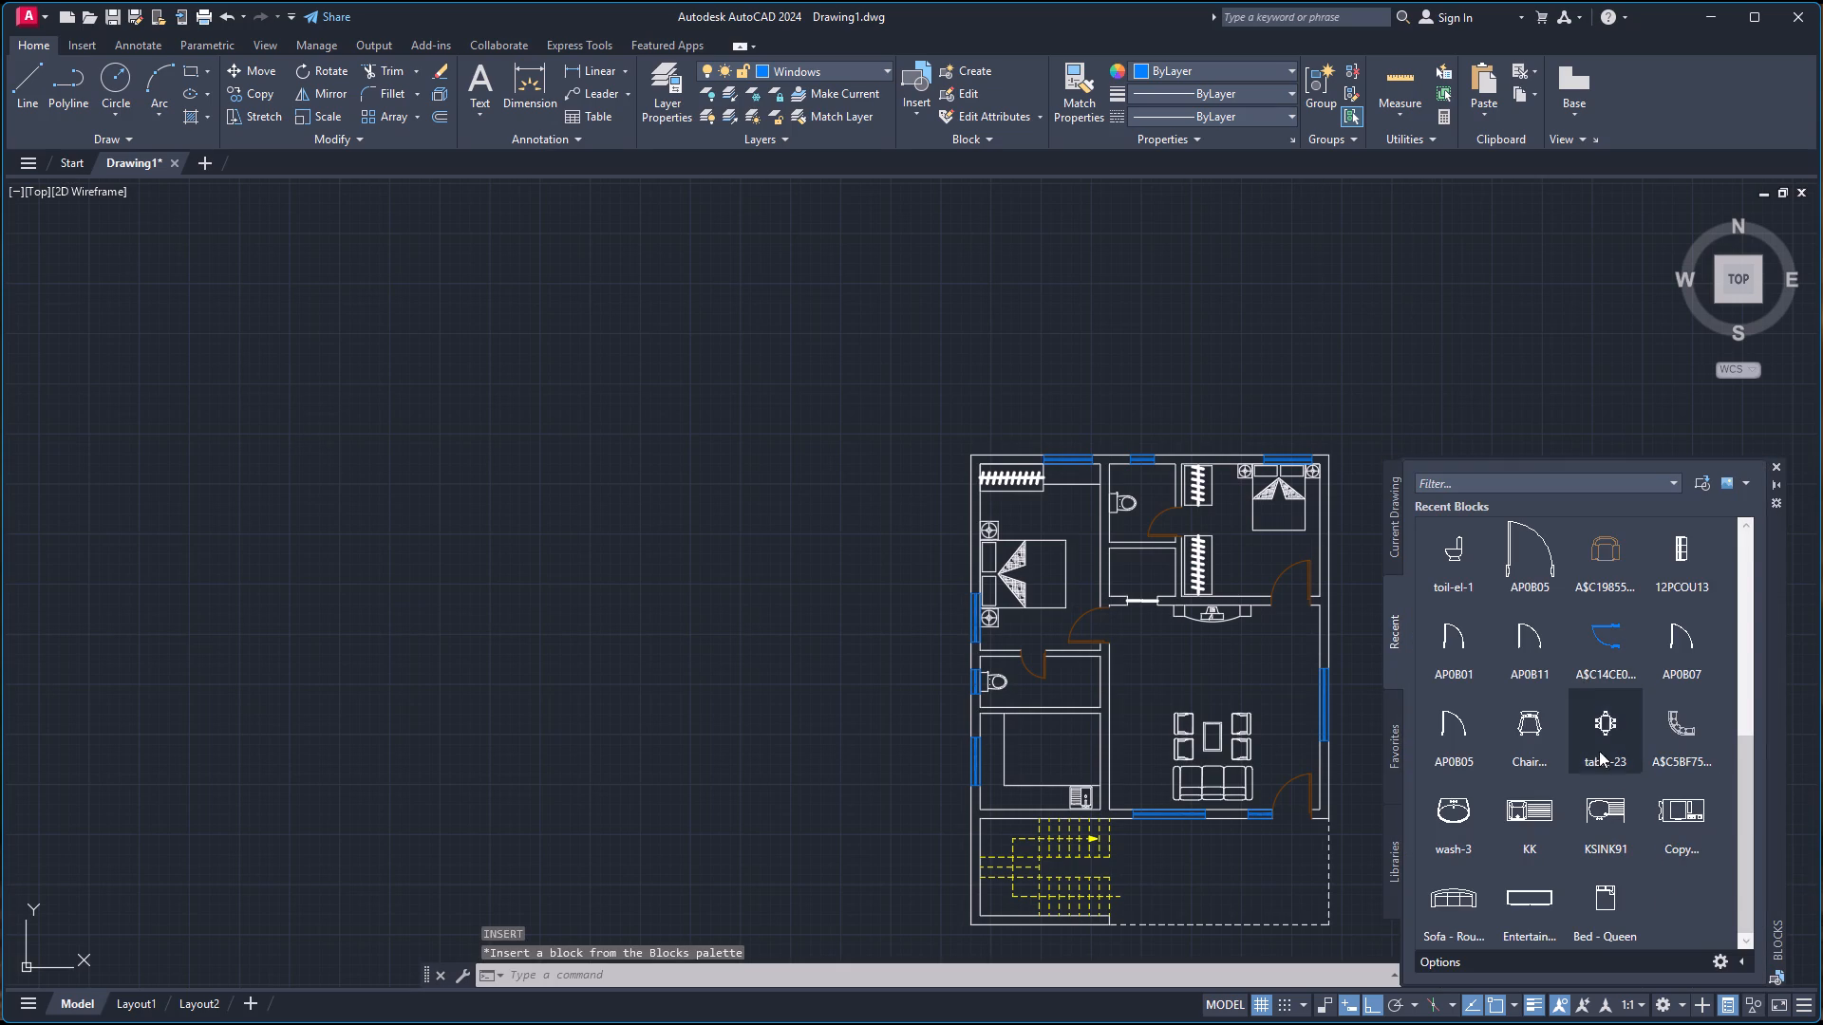
scroll(1607, 720, up, 16)
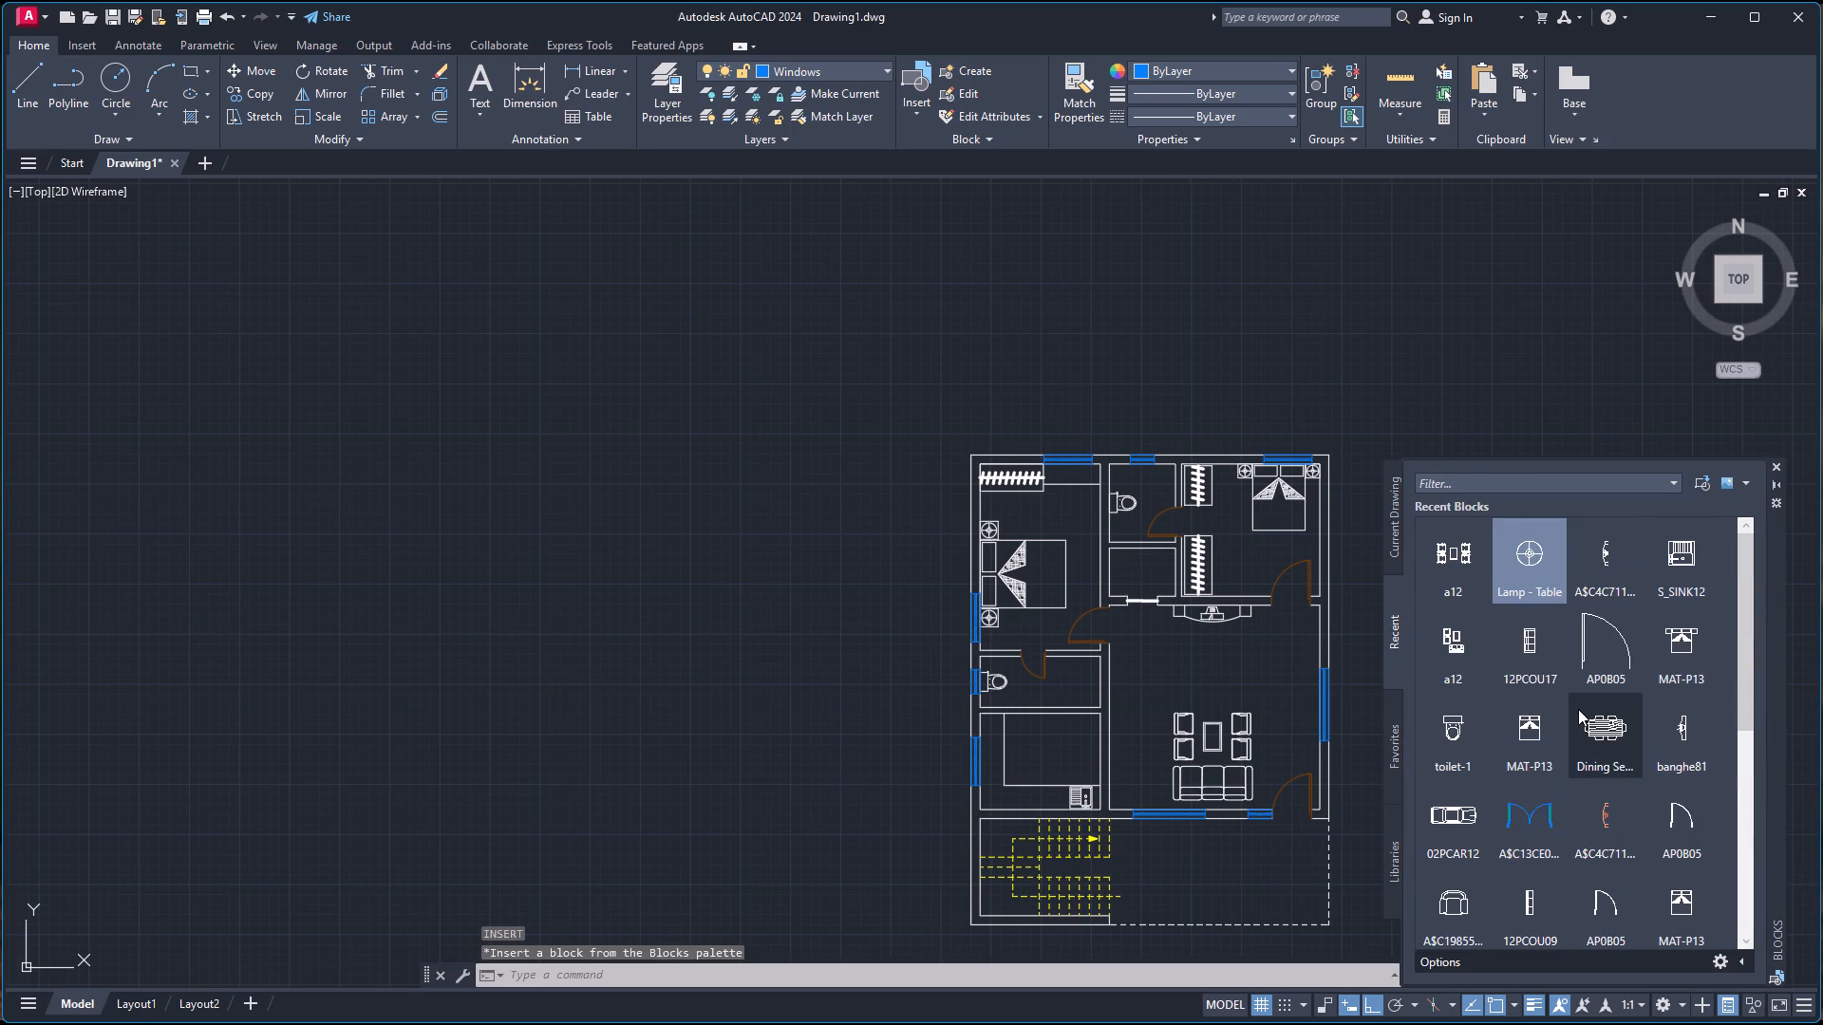
scroll(1573, 709, up, 3)
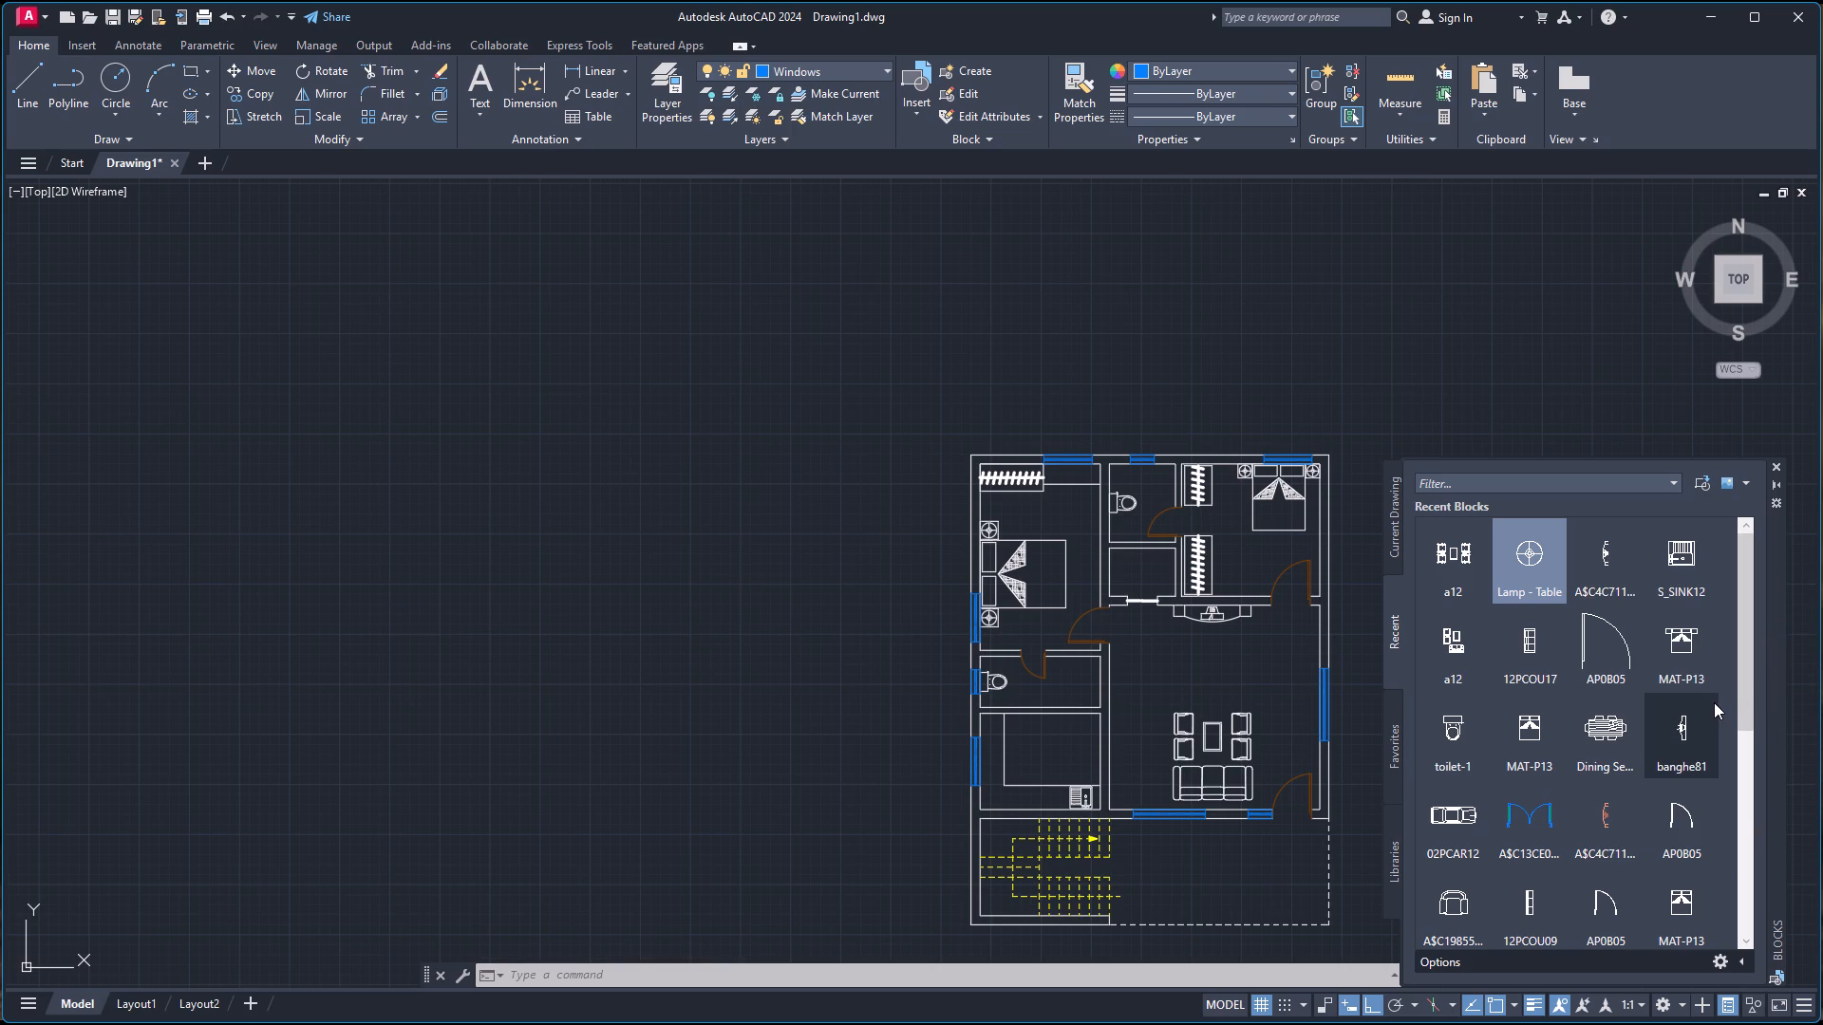
scroll(1755, 699, down, 2)
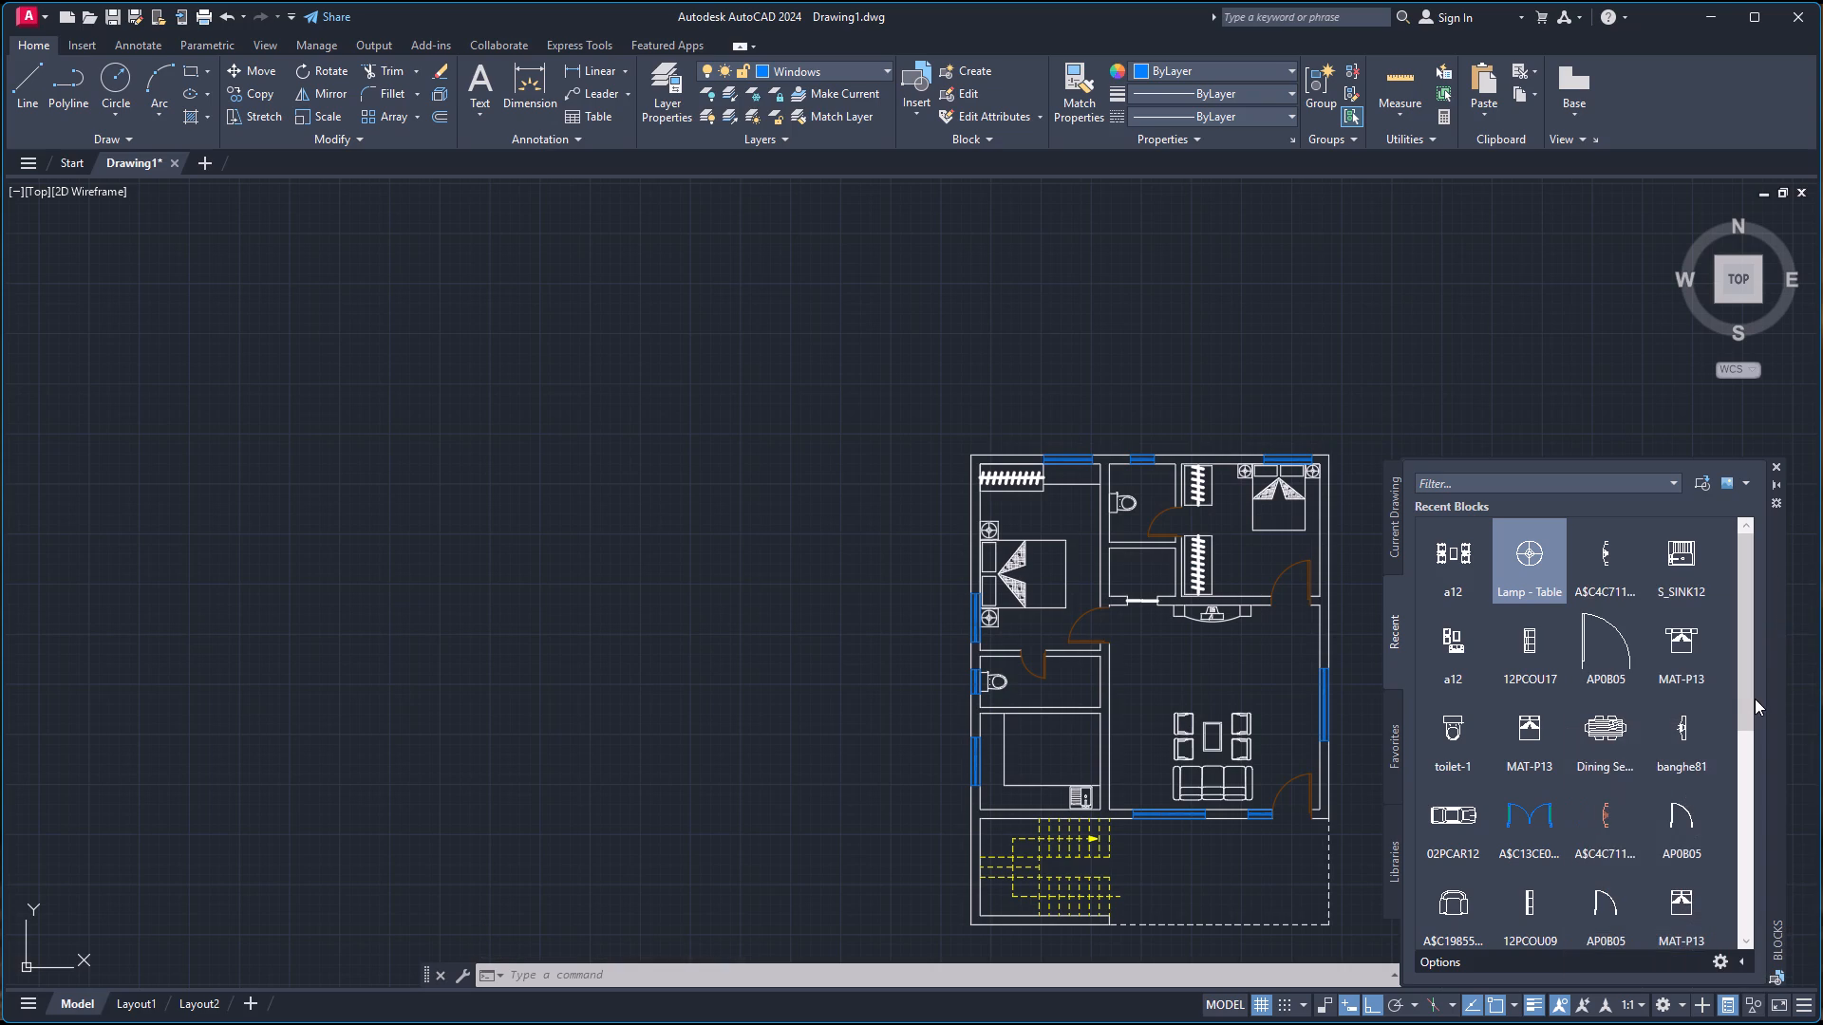
scroll(1755, 699, down, 3)
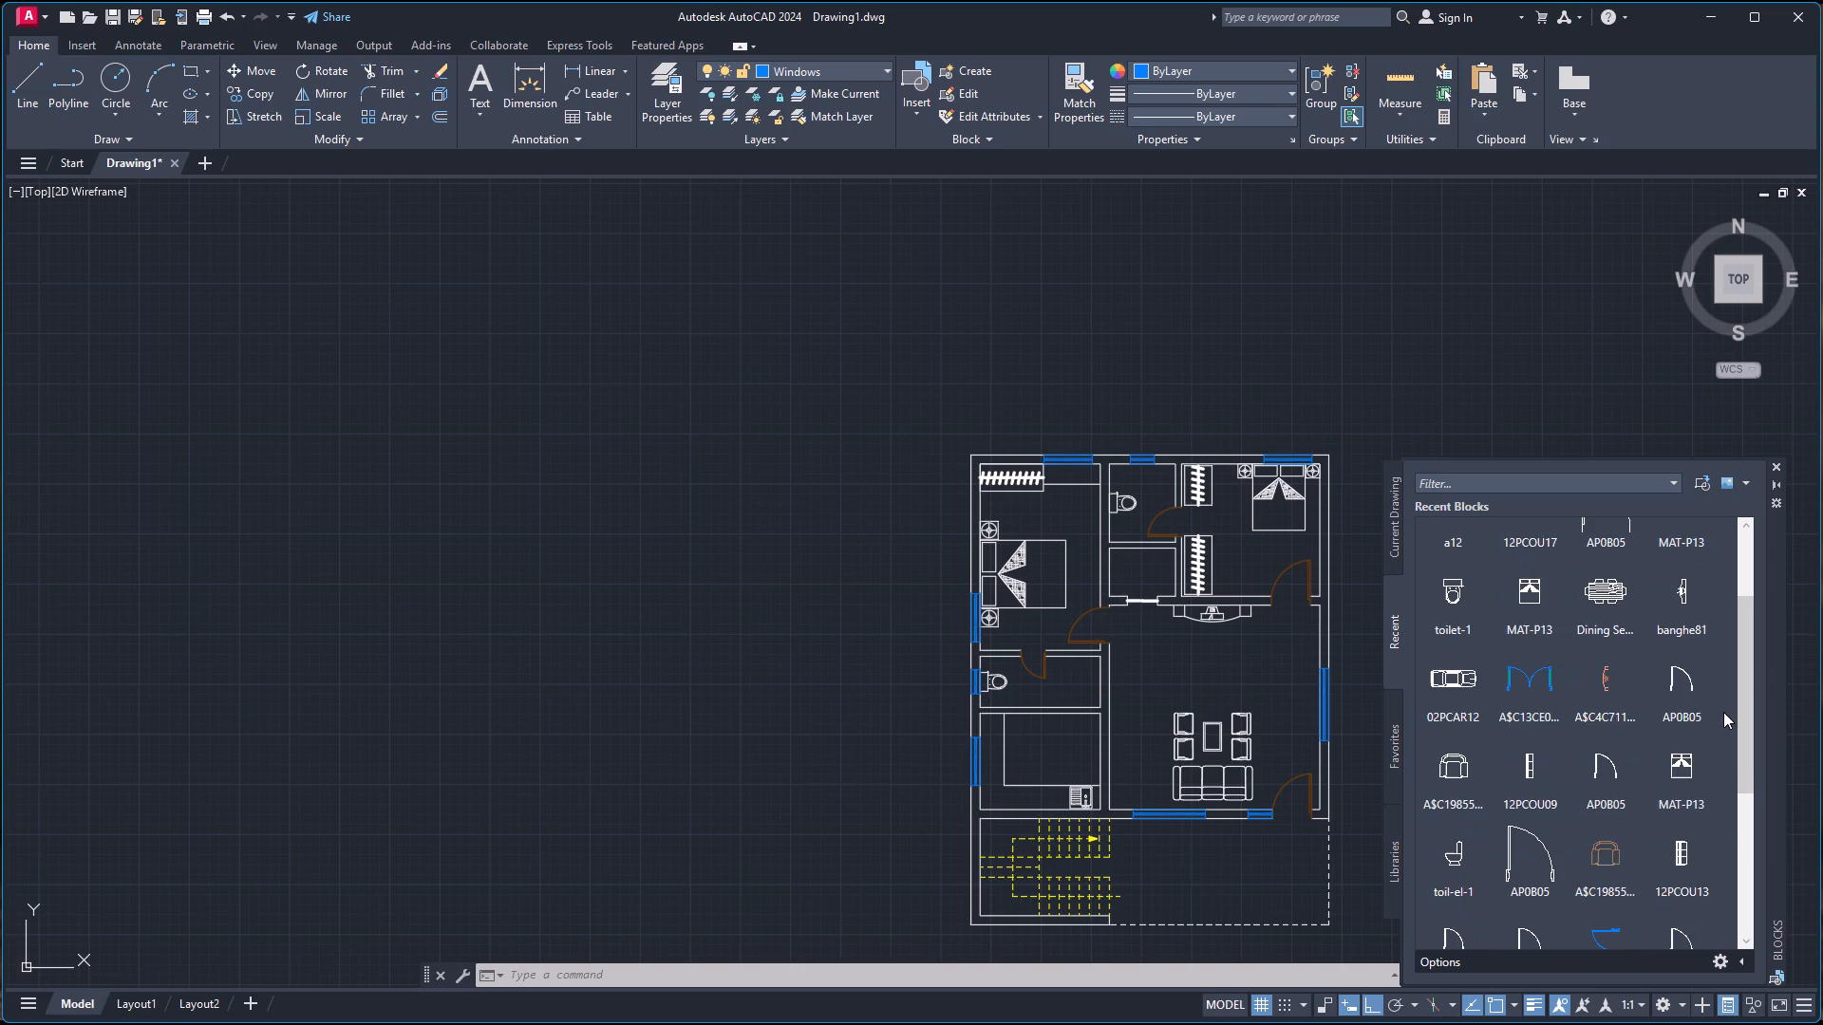
scroll(1723, 712, down, 4)
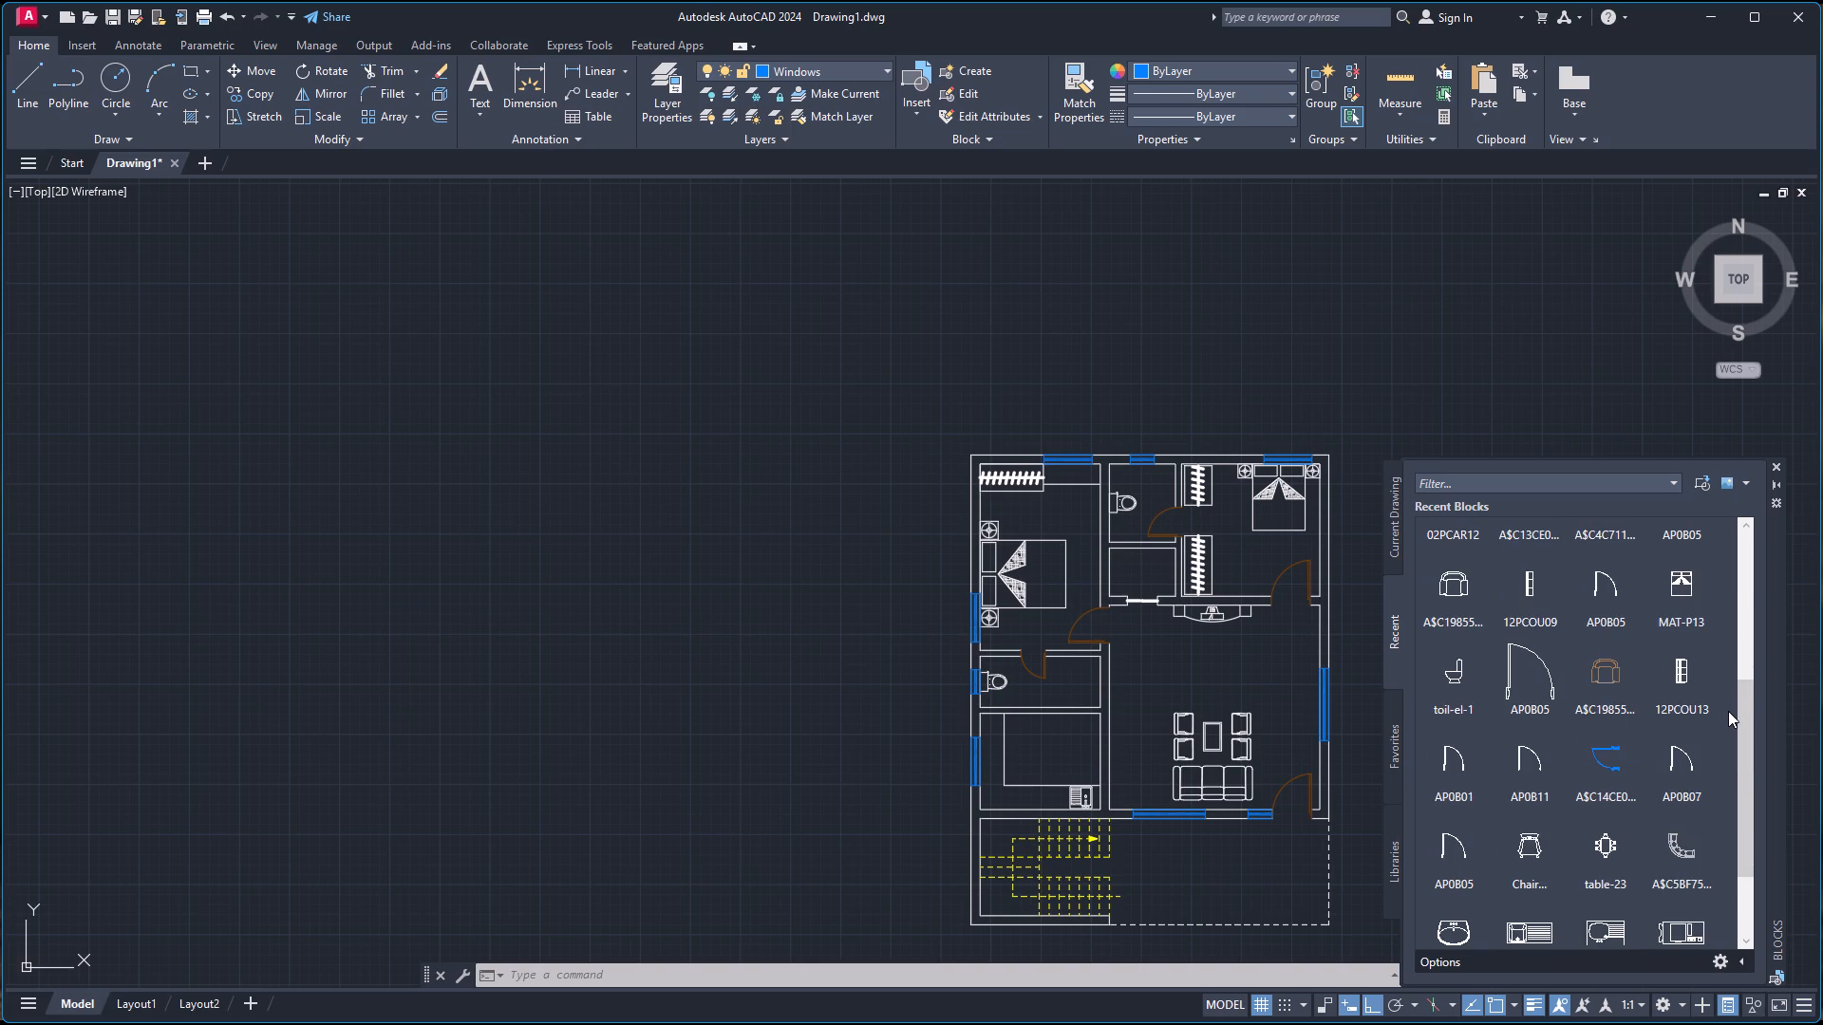
scroll(1728, 711, down, 4)
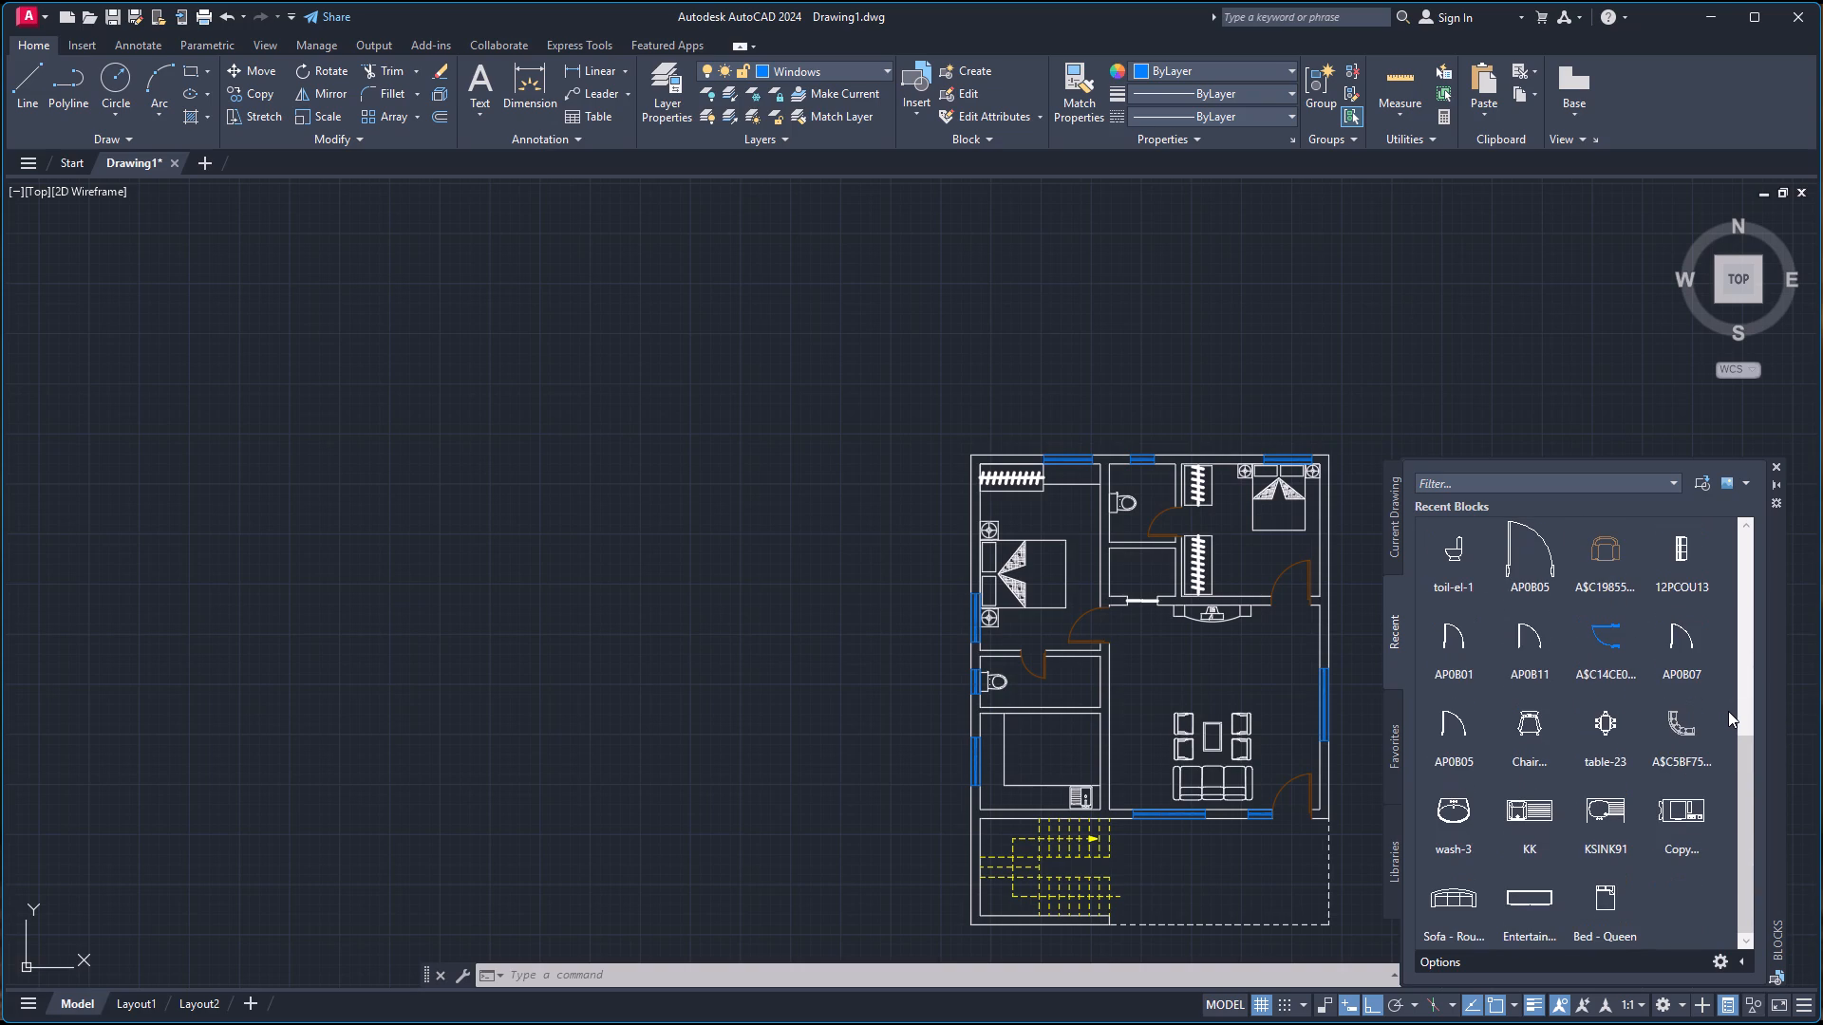
scroll(1729, 711, down, 2)
click(1775, 466)
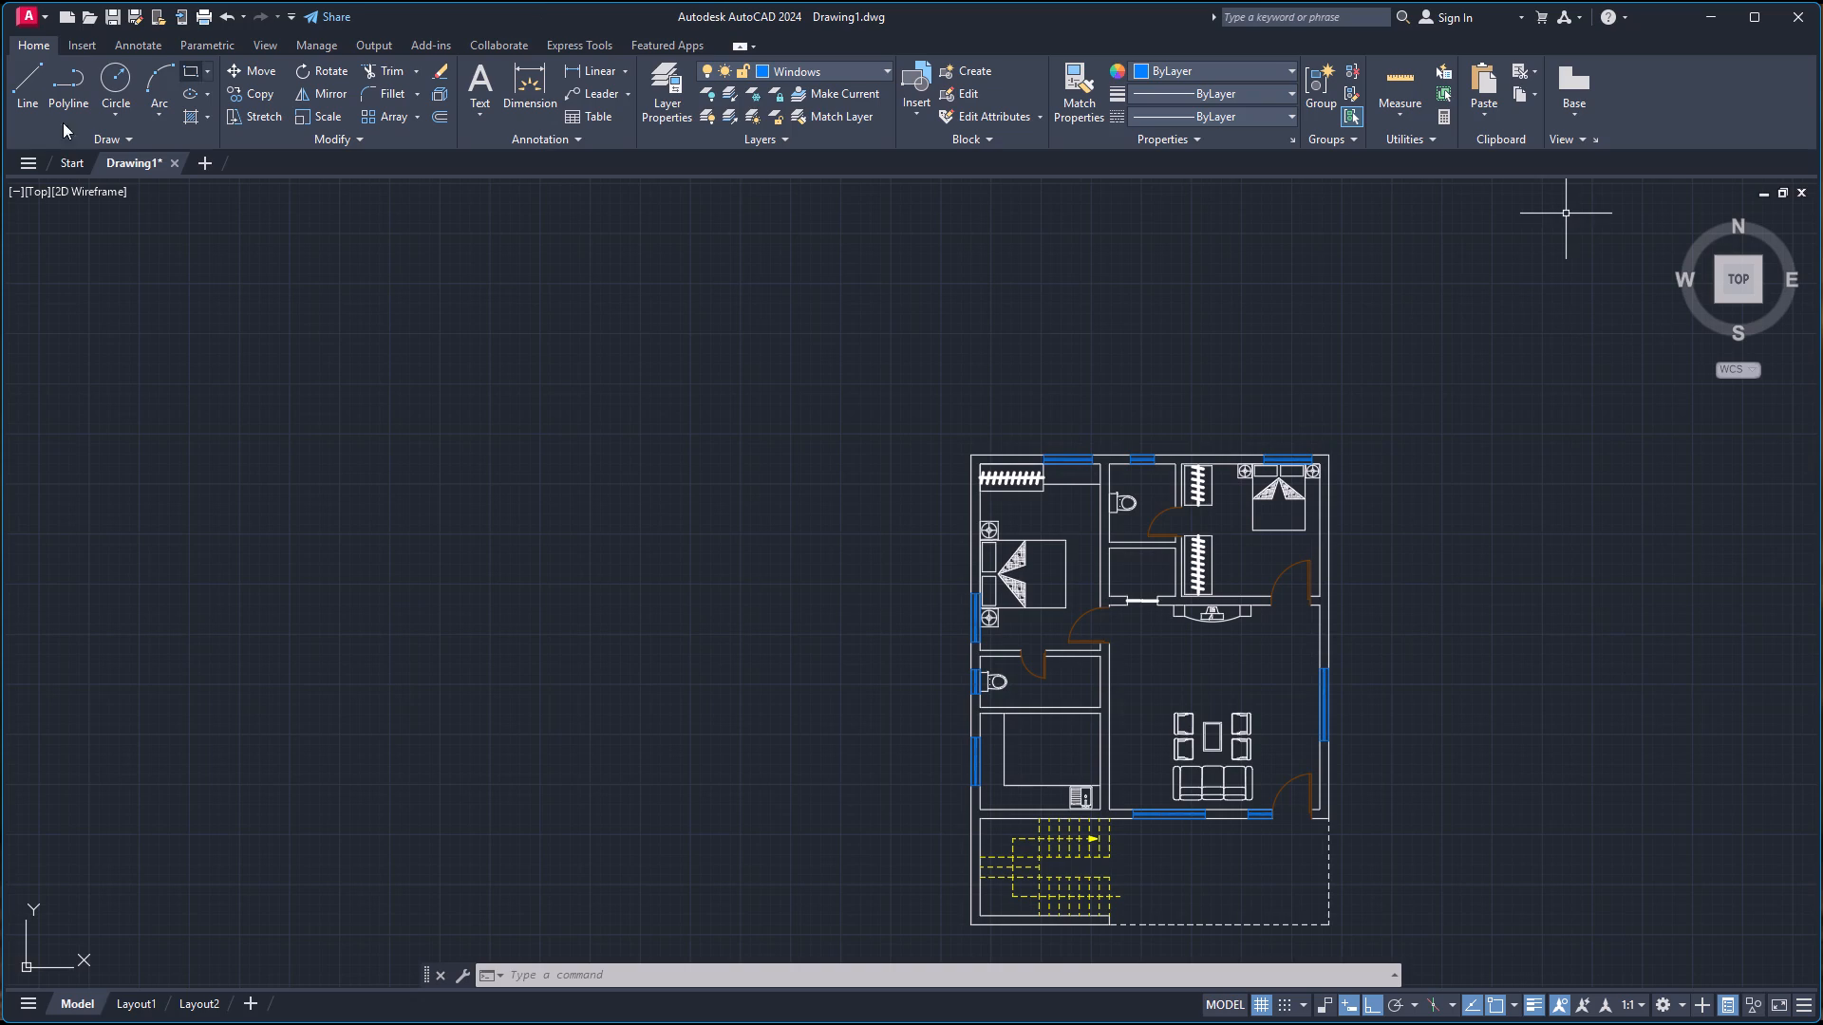
Start saving the drawing and set the save location to New folder (9) inside FUJI Files on drive D.
key(ctrl+s)
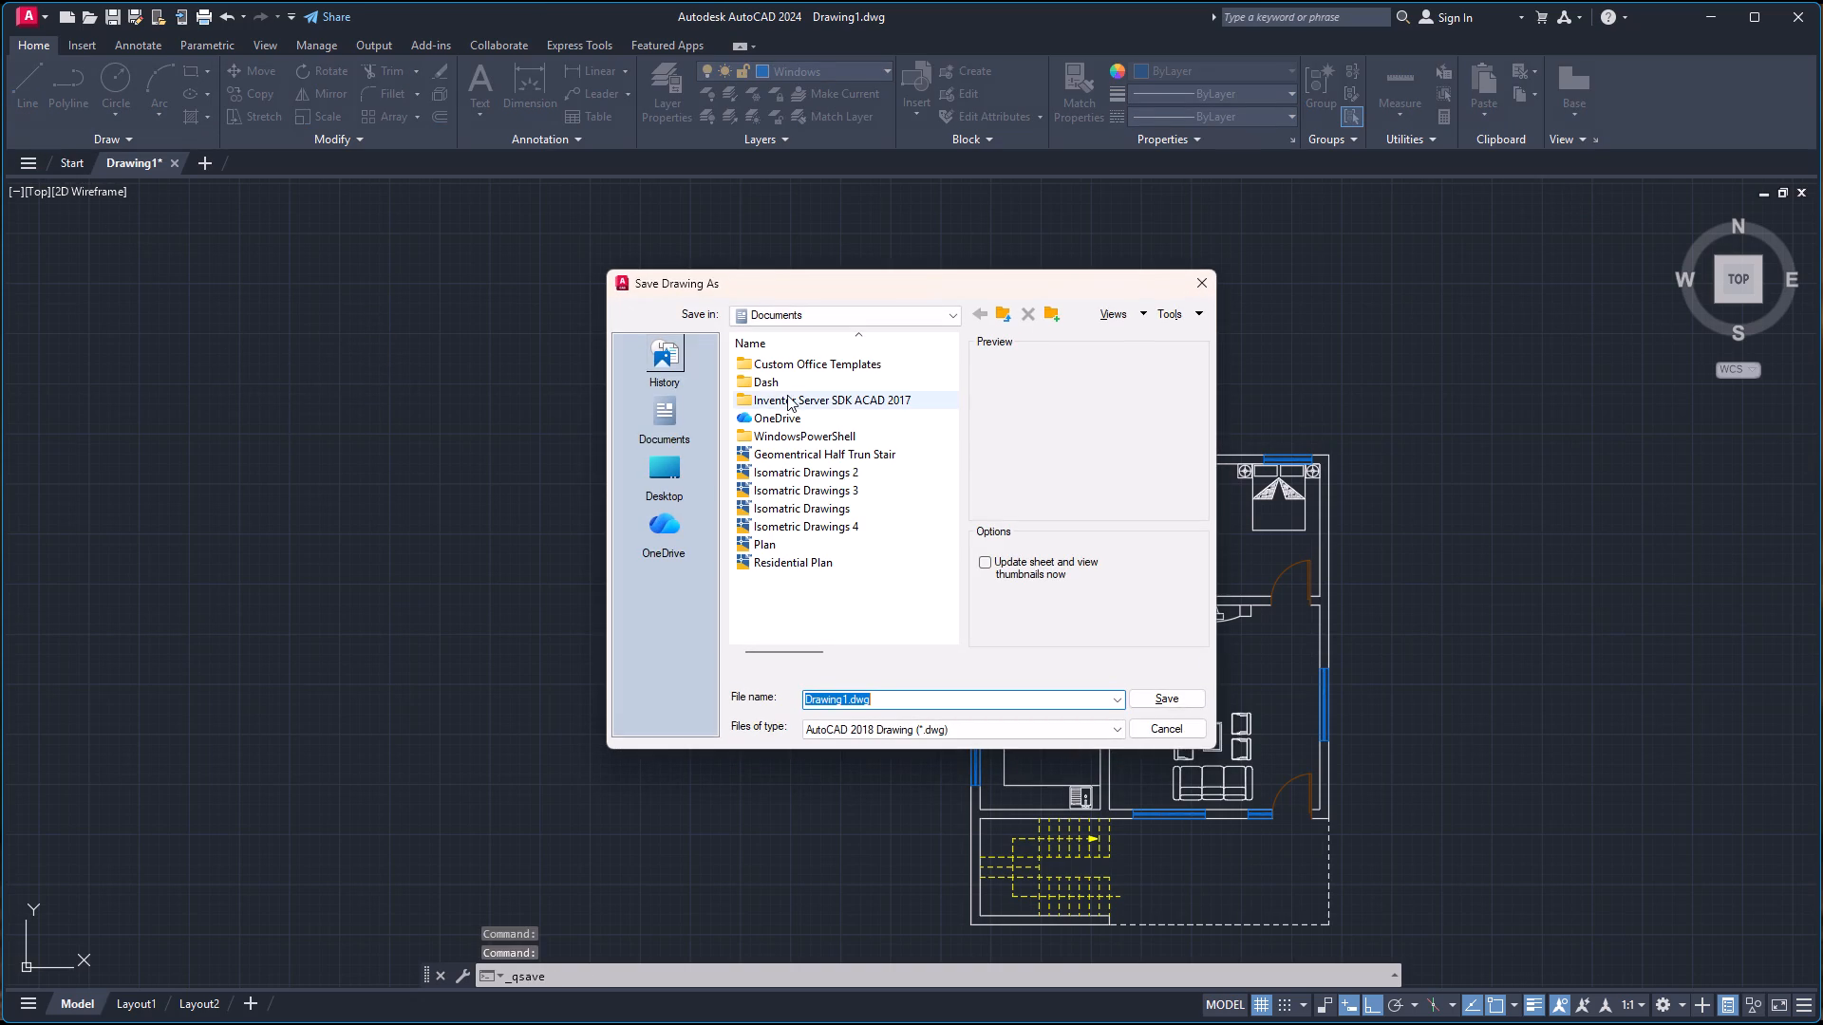
click(672, 474)
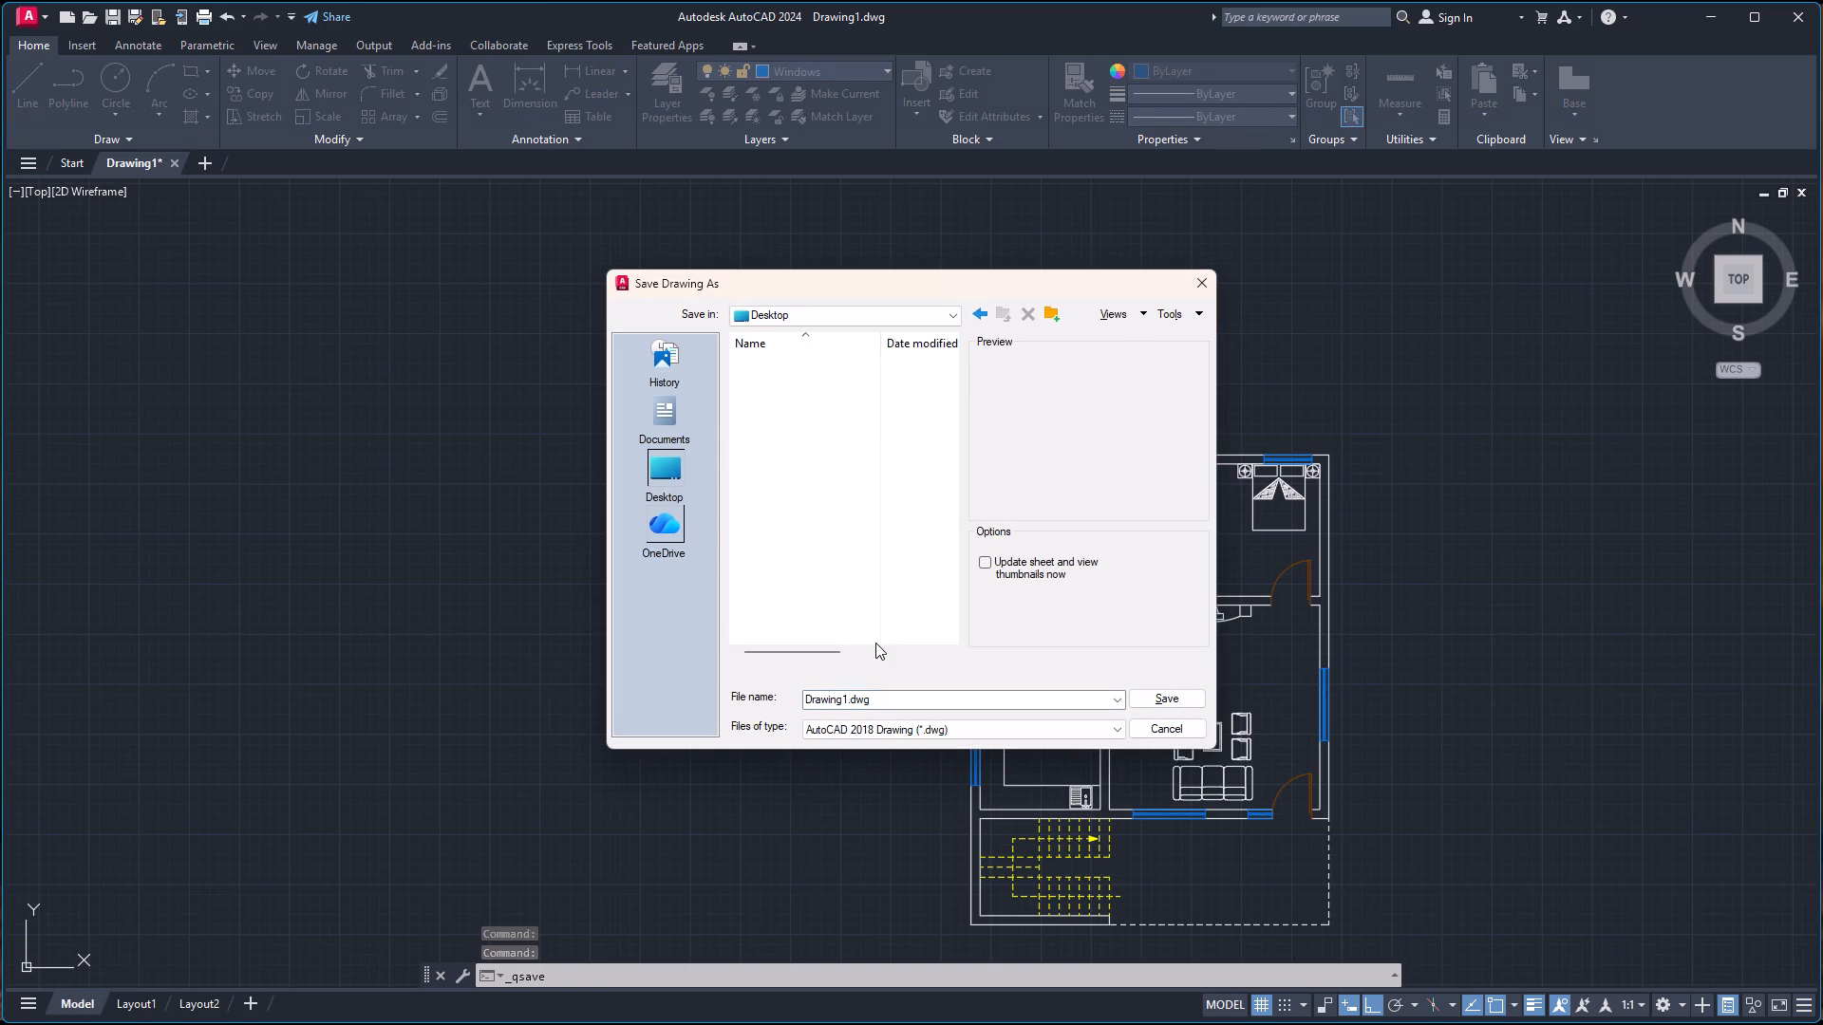
scroll(855, 552, down, 11)
scroll(855, 552, up, 5)
scroll(855, 552, down, 18)
scroll(857, 551, left, 20)
scroll(857, 551, left, 8)
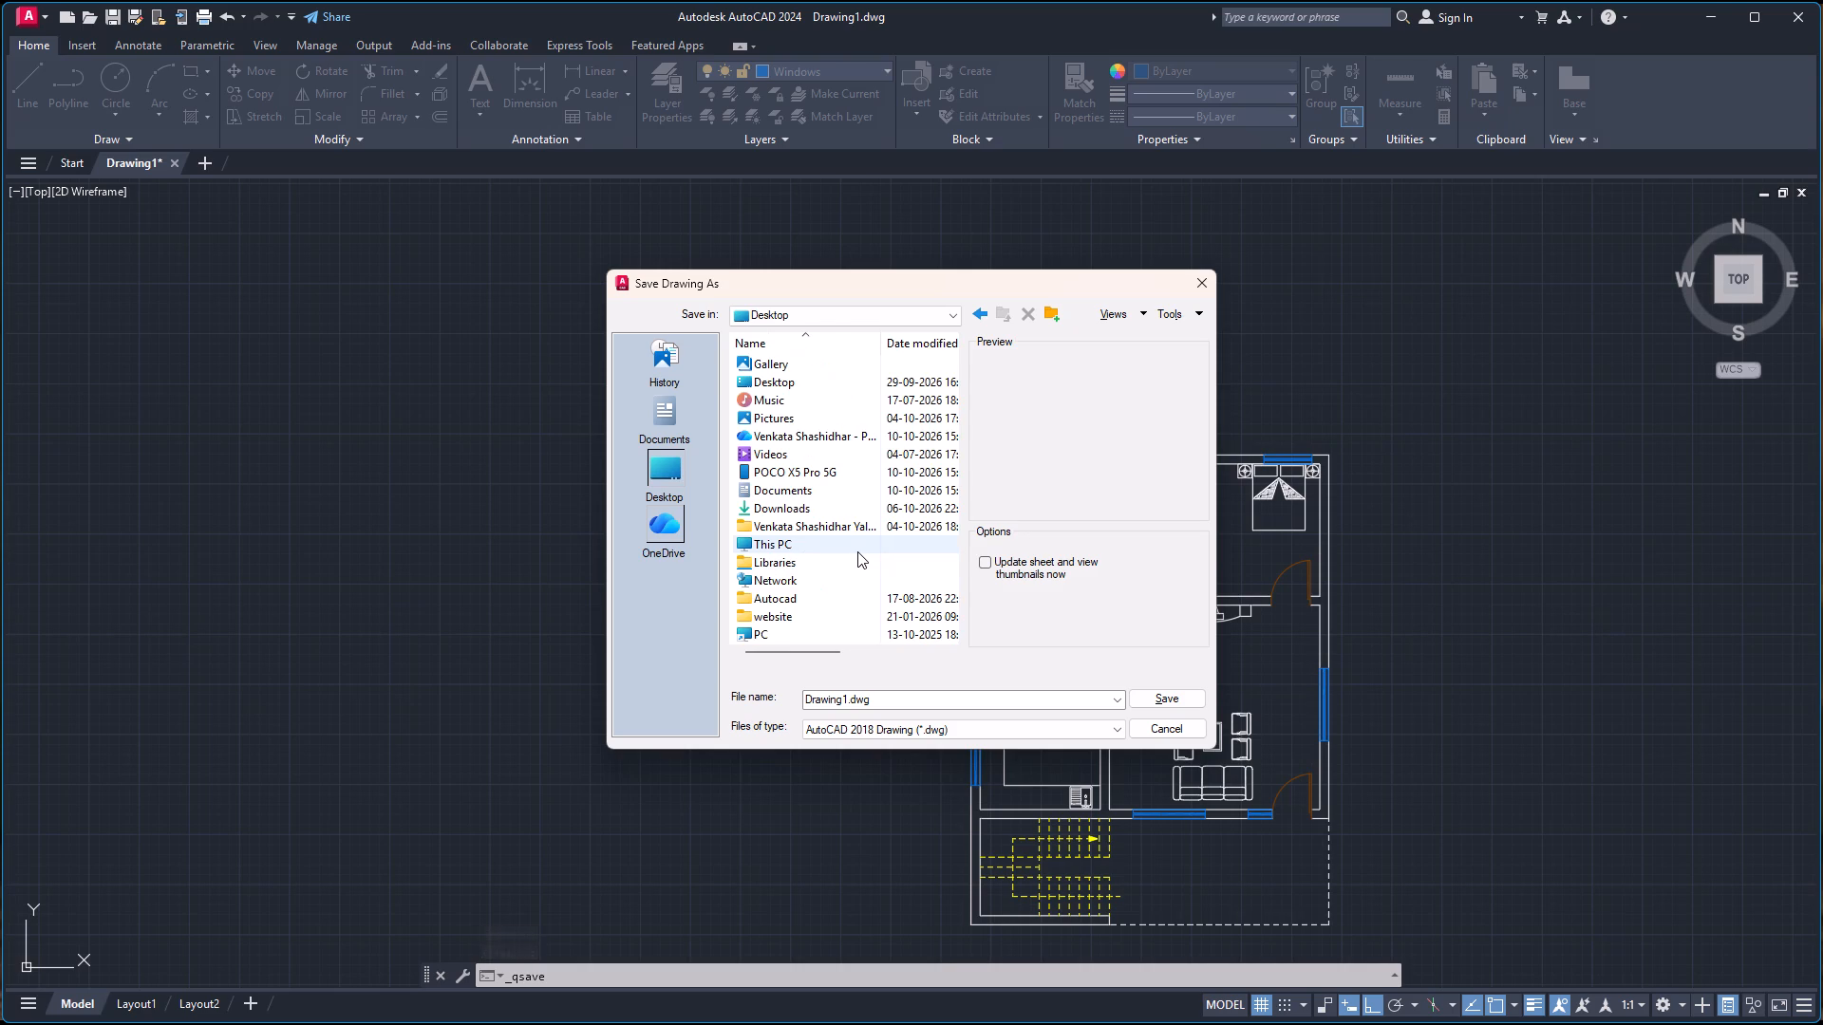
scroll(857, 551, left, 7)
double_click(788, 631)
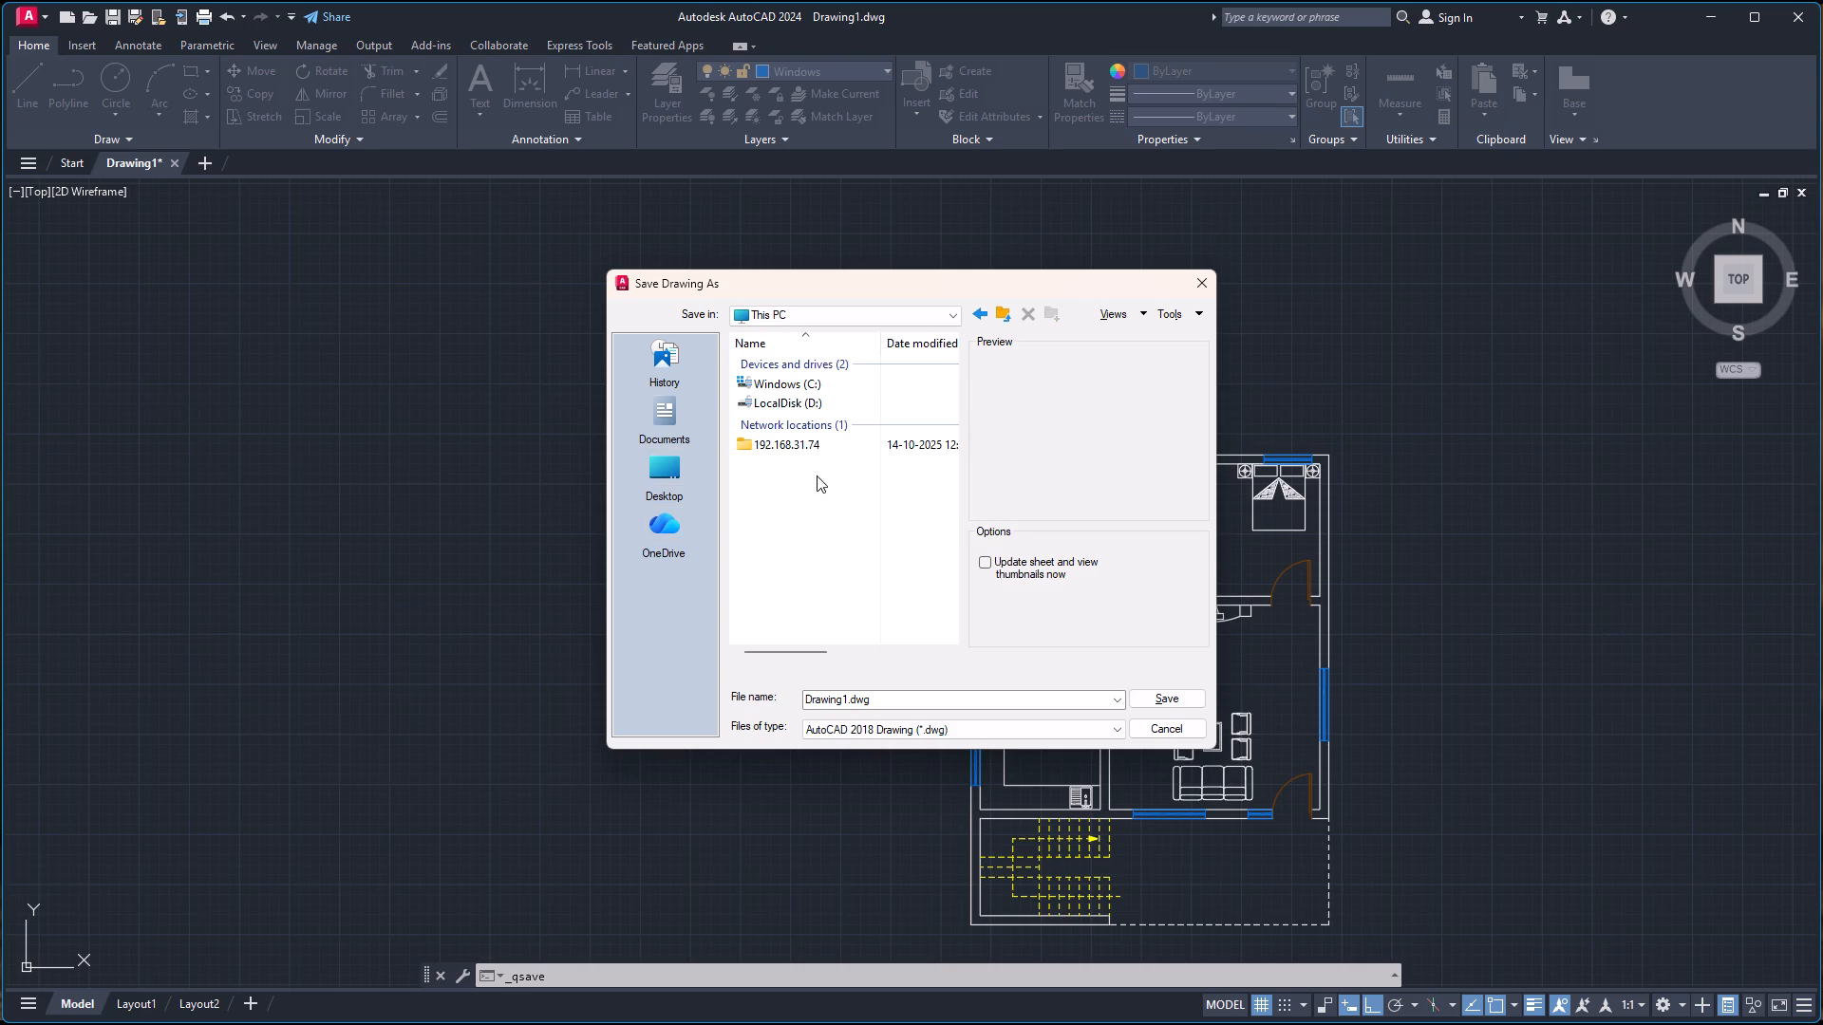
double_click(814, 403)
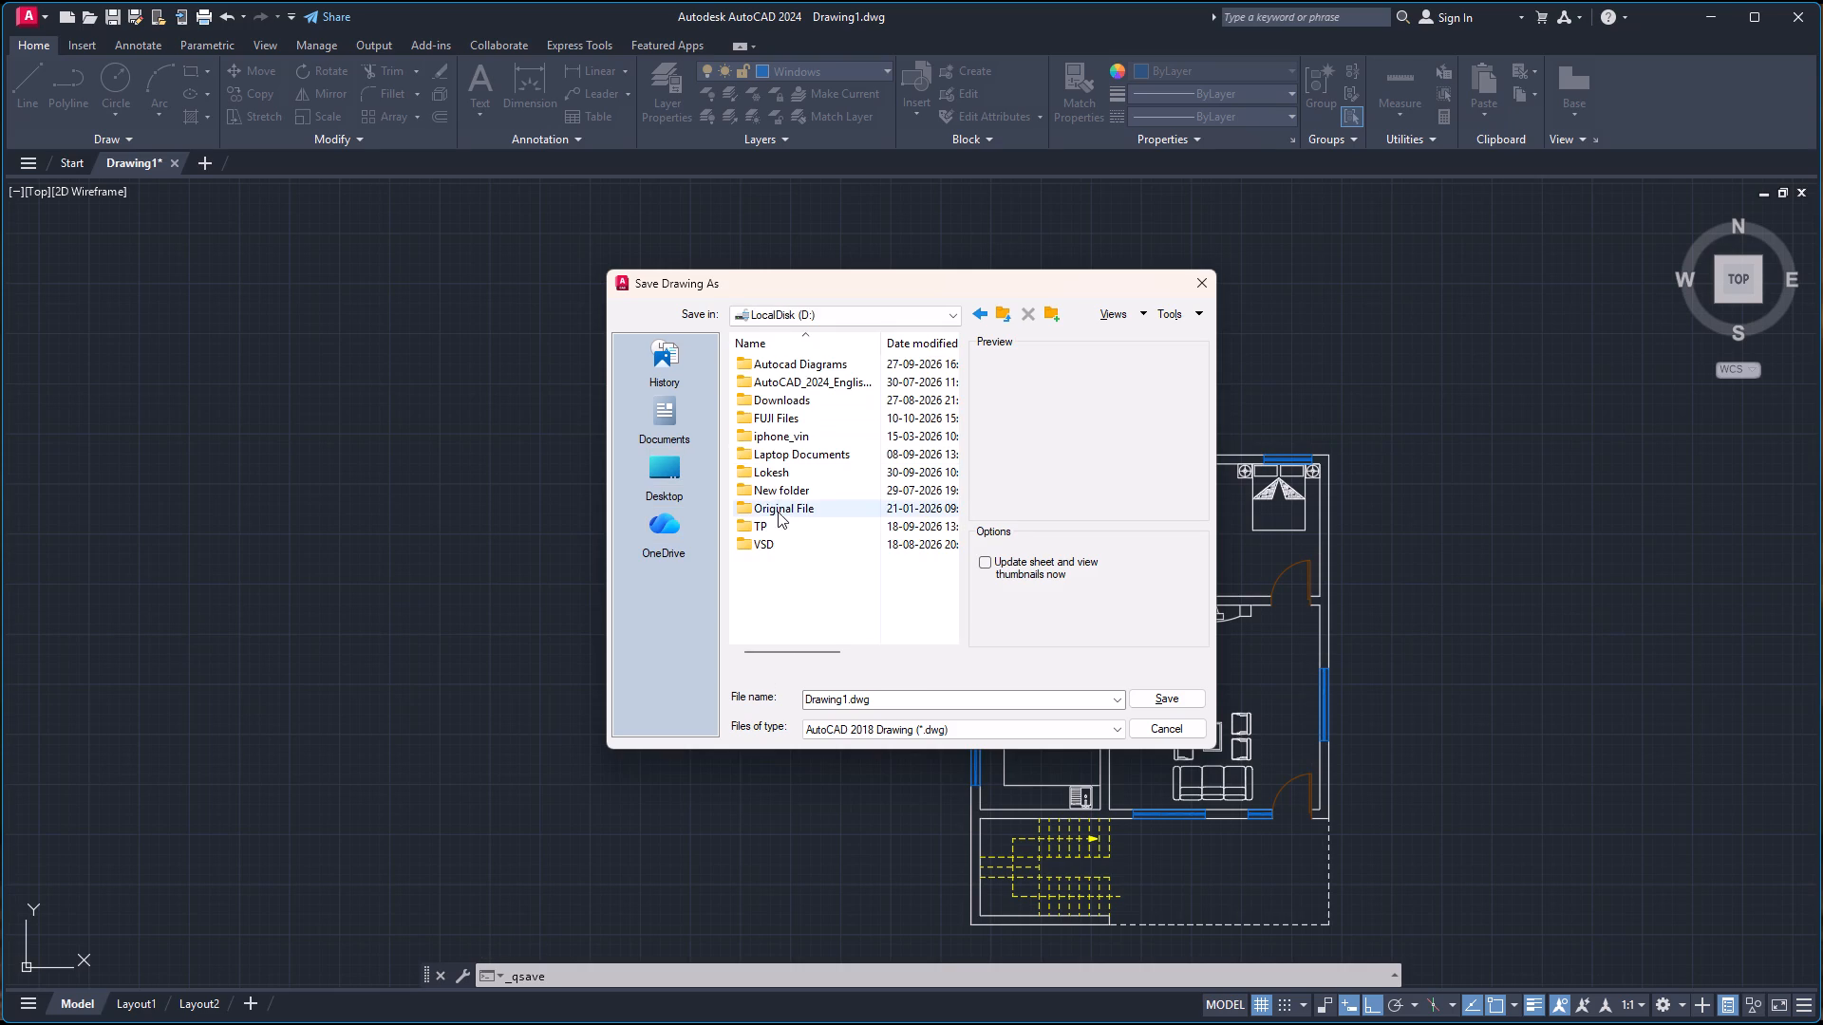
double_click(801, 412)
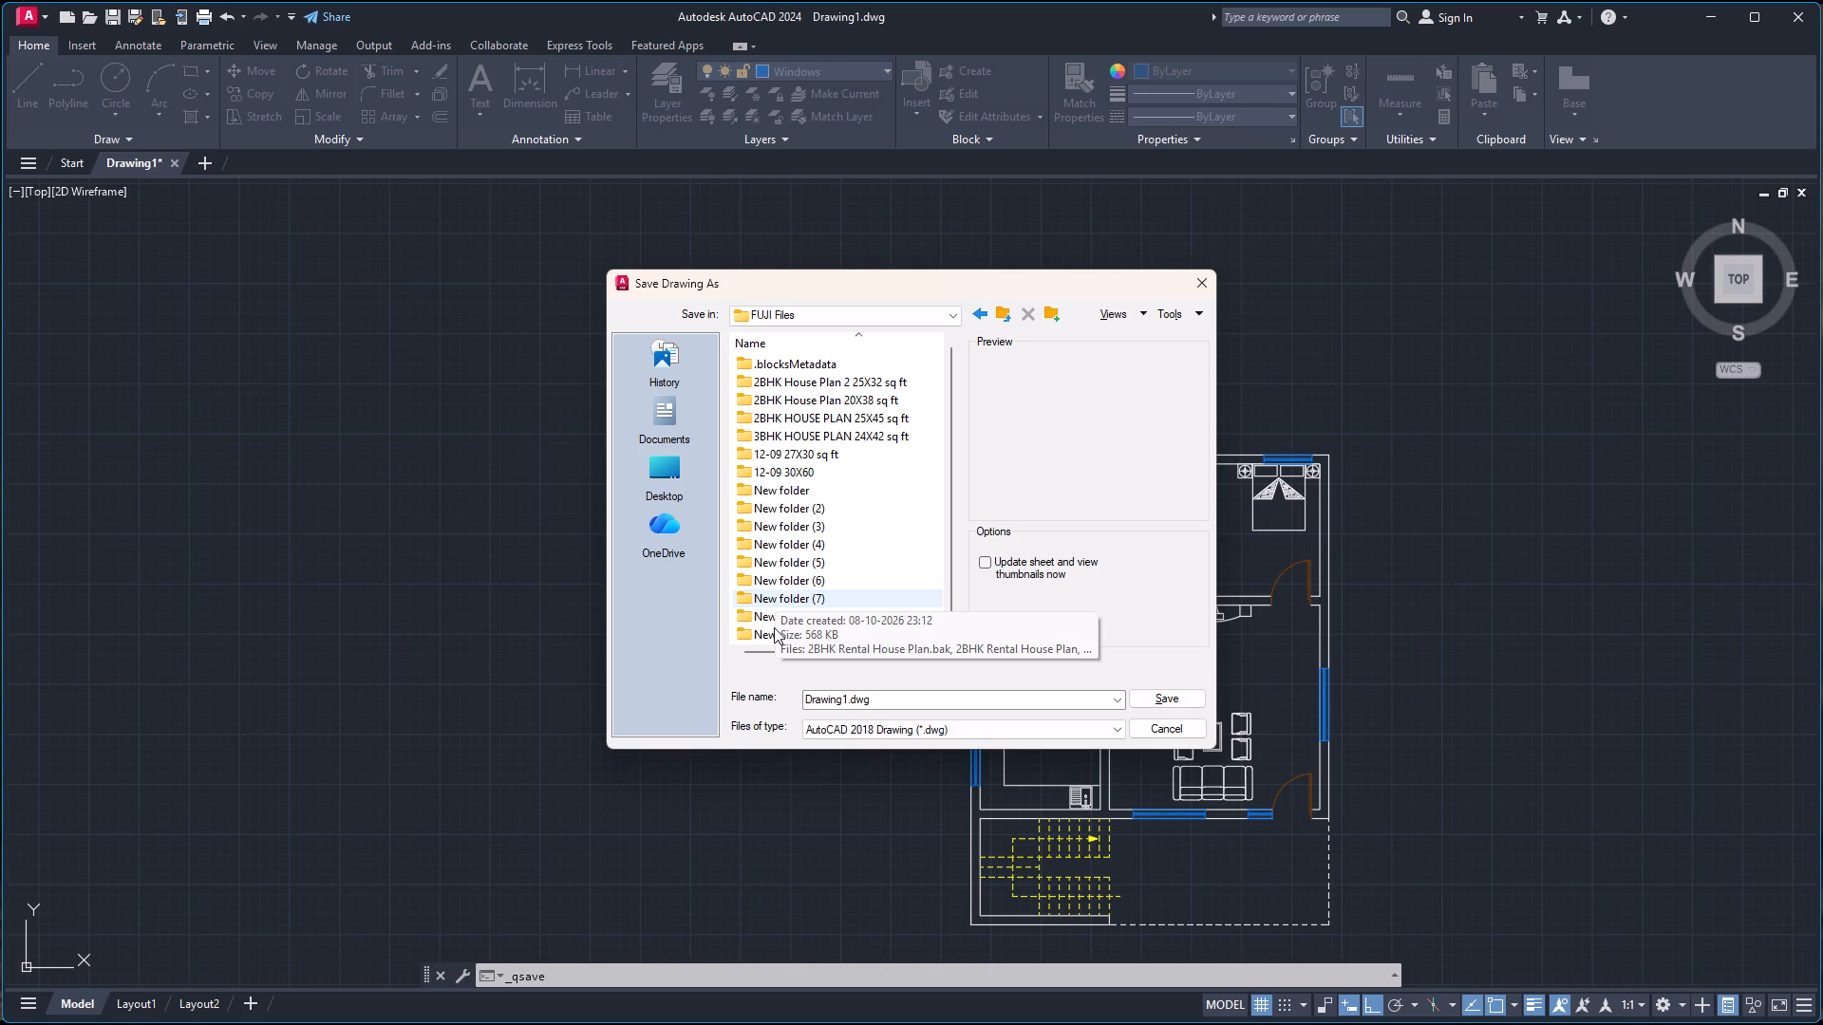
double_click(769, 629)
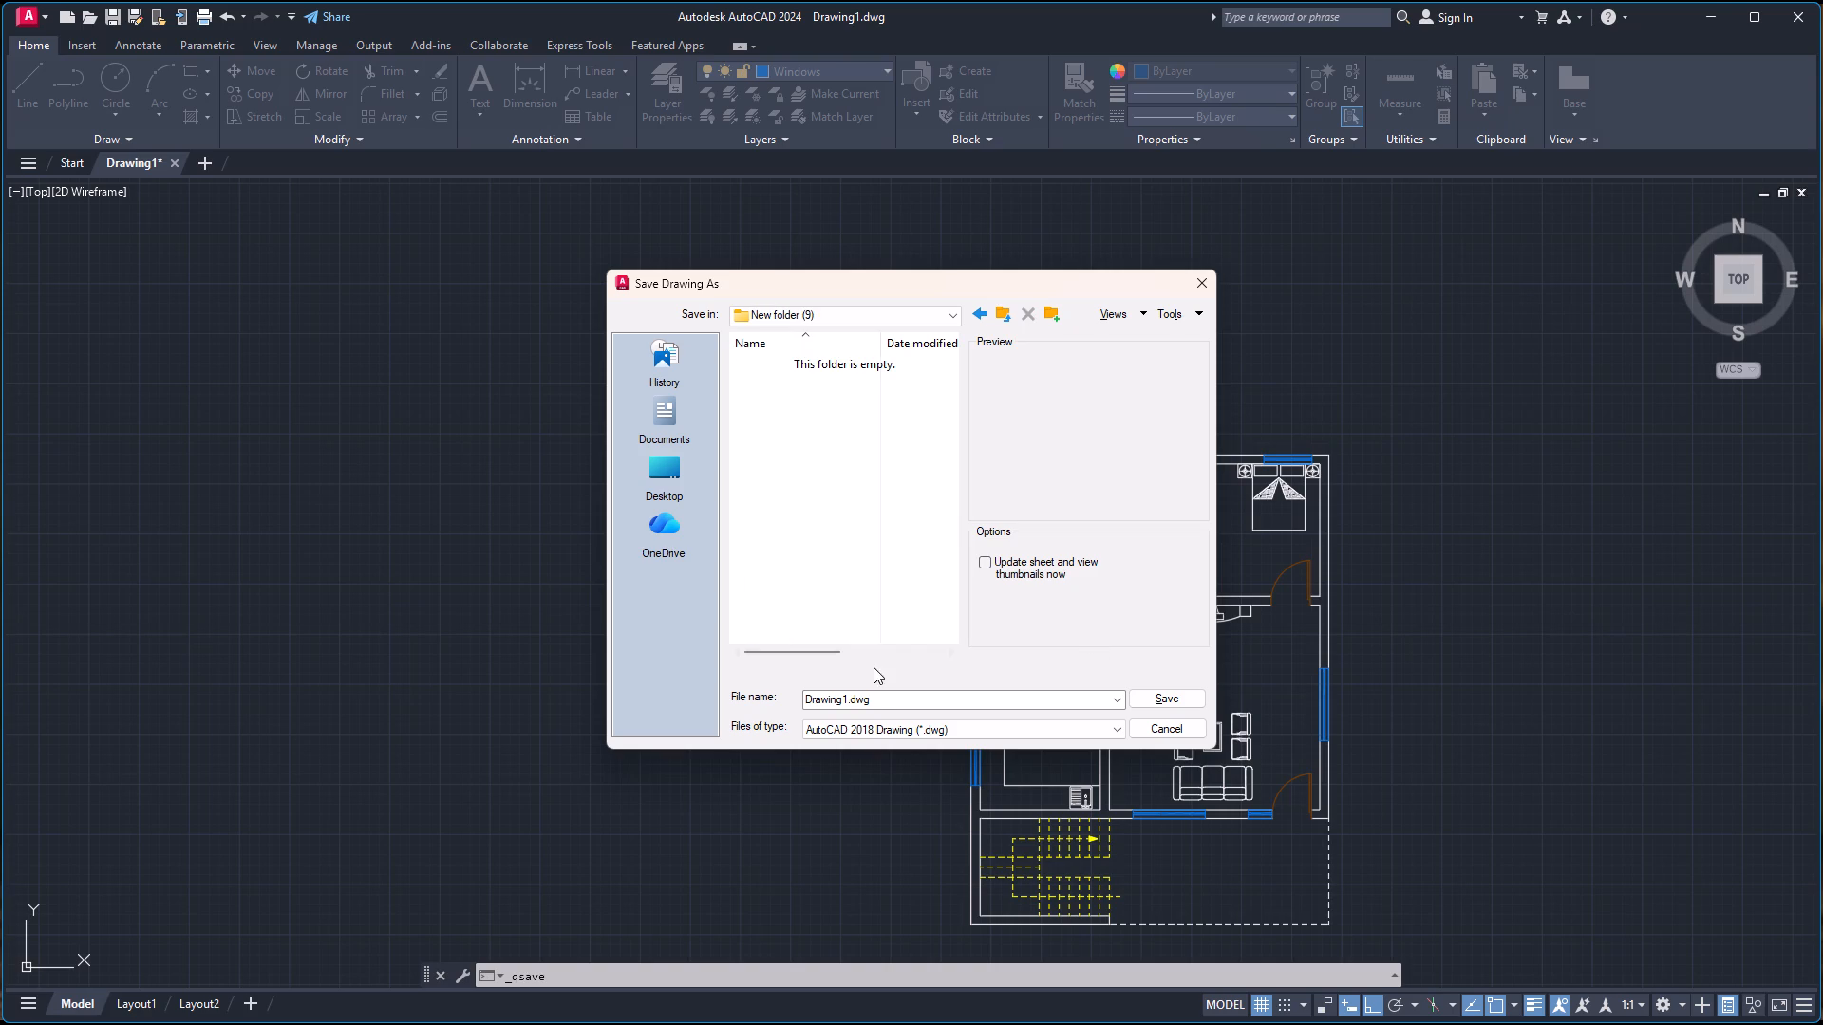
Name the drawing file 2BHK house 29'9''X39'1'' and save it as an AutoCAD 2018 drawing.
double_click(878, 698)
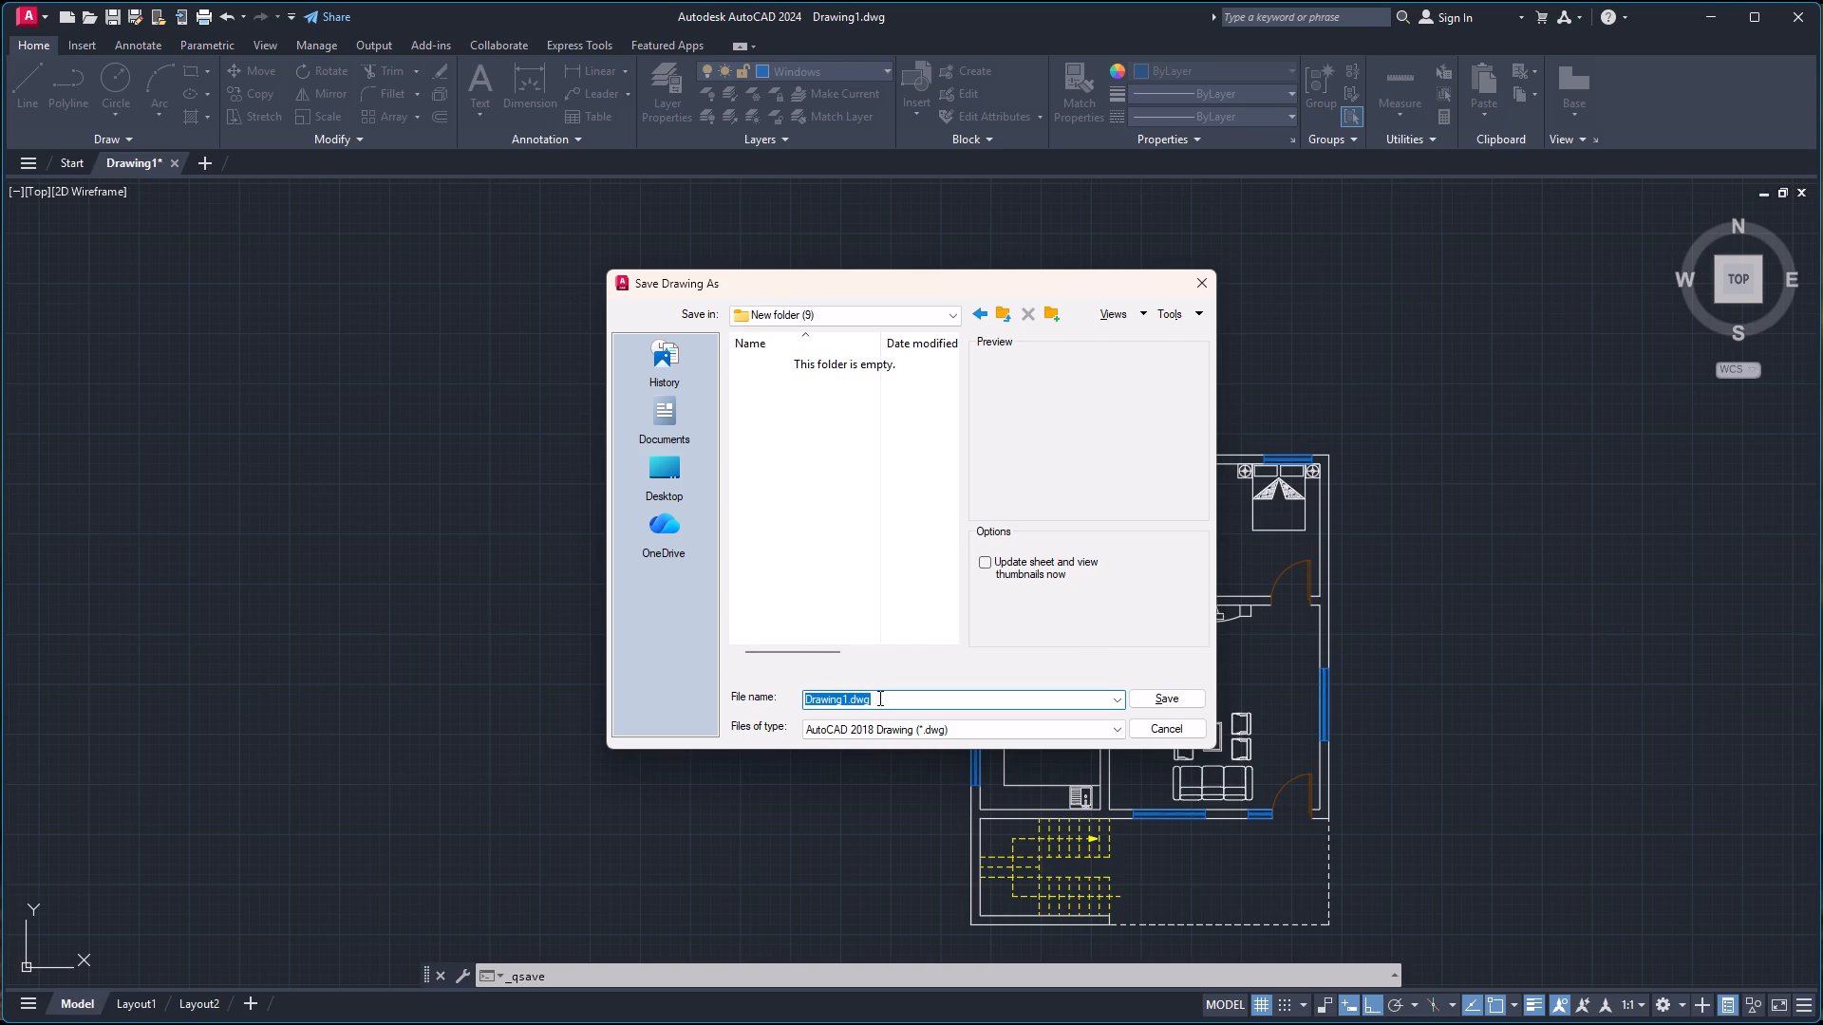
key(shift+at)
key(BackSpace)
key(BackSpace)
key(shift+at)
key(BackSpace)
key(2)
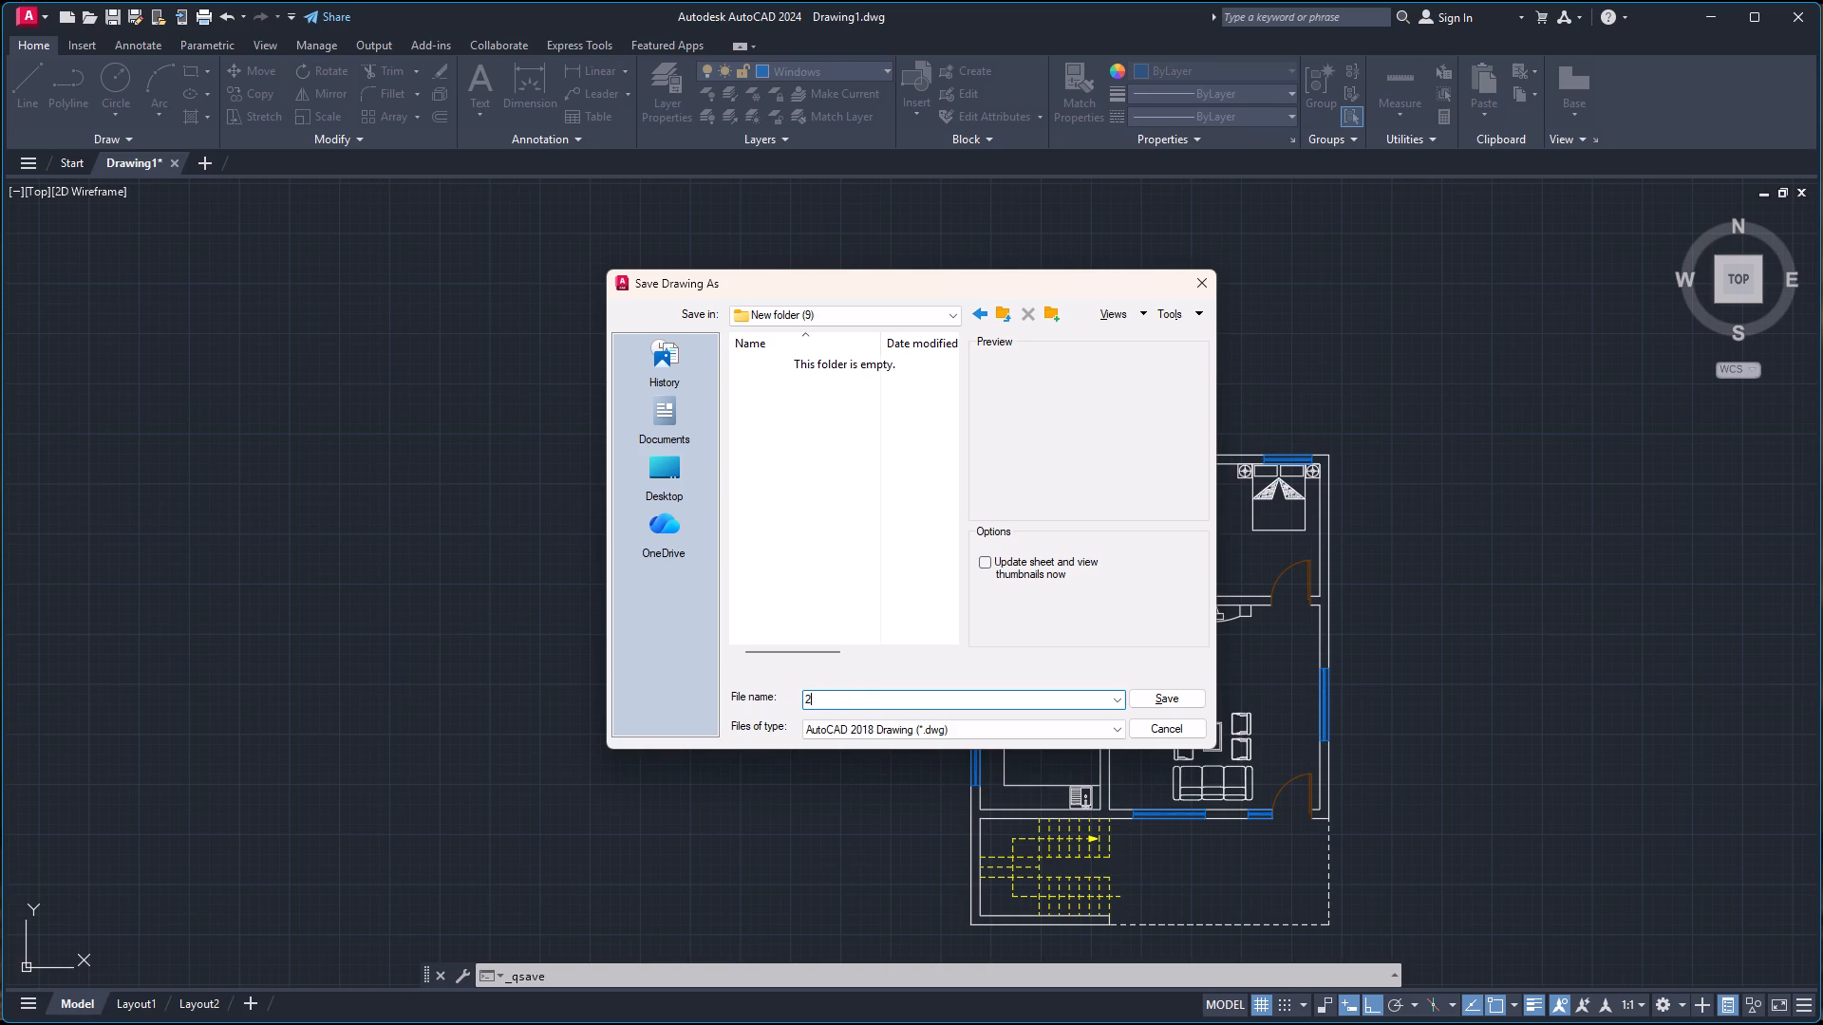
text(bhk)
key(space)
key(BackSpace)
key(BackSpace)
key(BackSpace)
key(BackSpace)
text(BHK hosu)
key(BackSpace)
key(BackSpace)
text(use)
key(space)
text(28)
key(BackSpace)
key(9)
key(apostrophe)
text(9'')
key(shift+x)
text(39')
text(1'')
click(1175, 692)
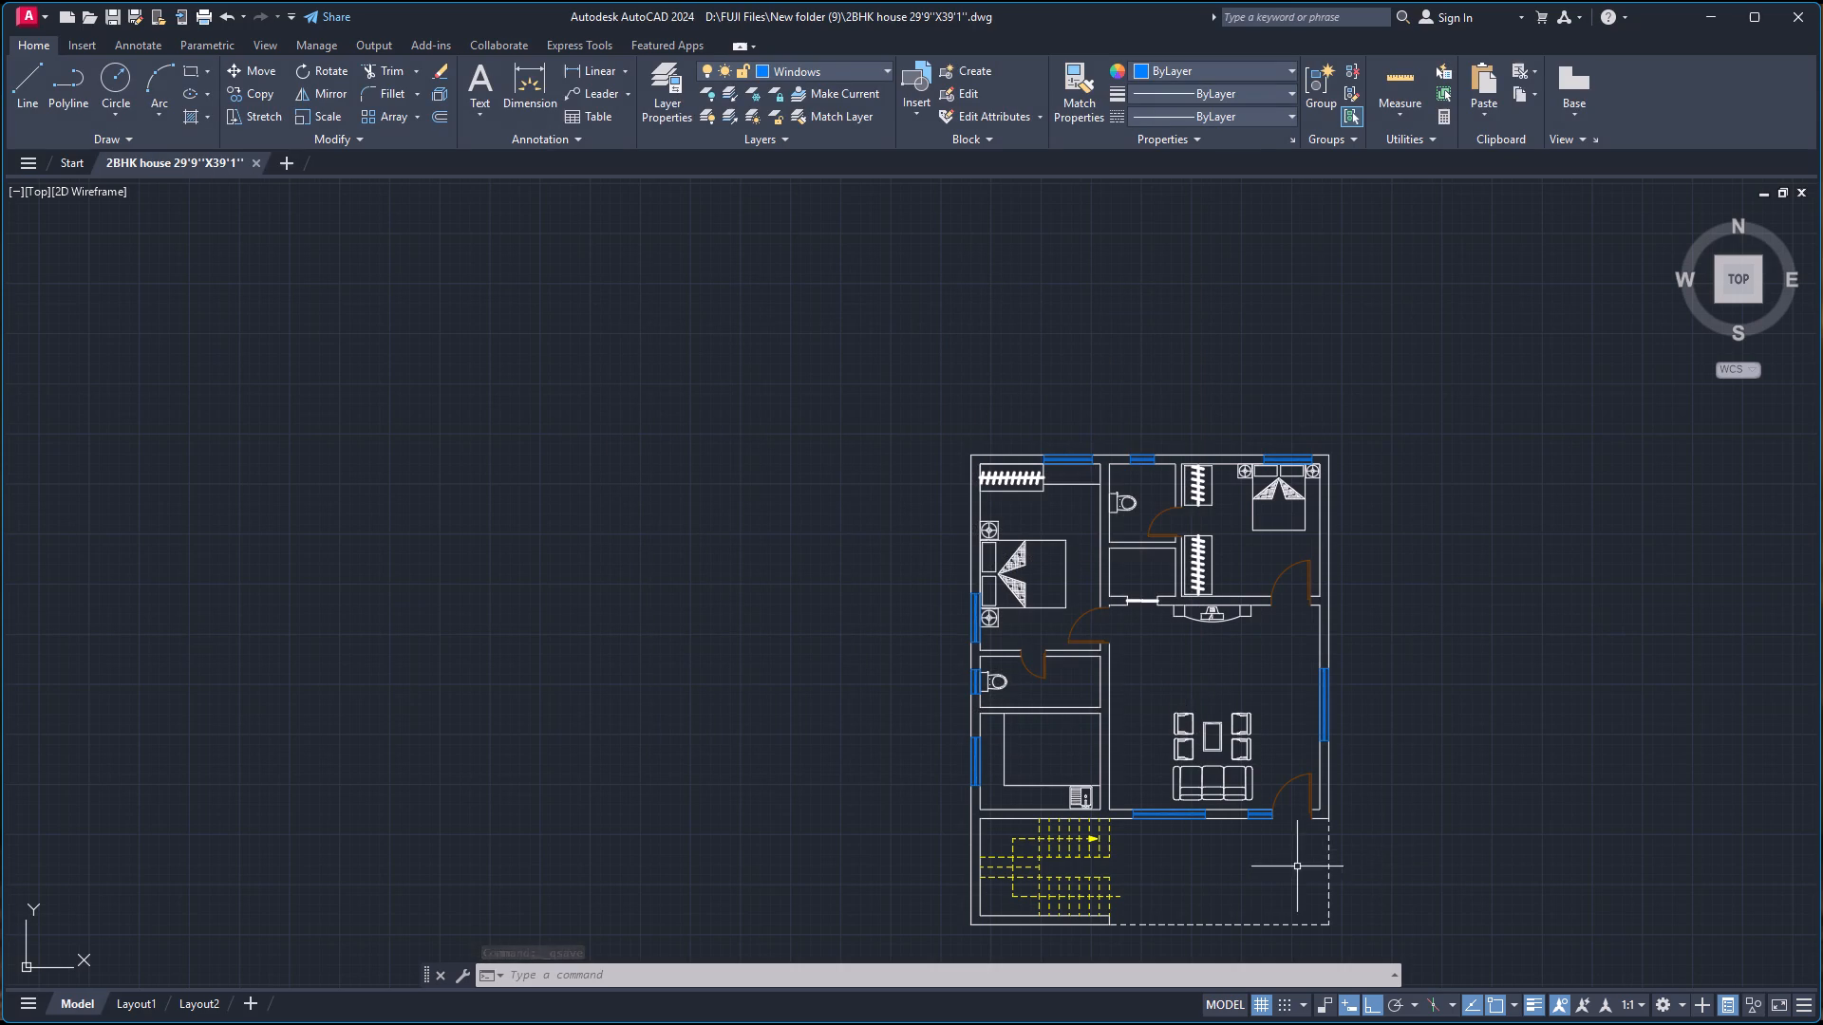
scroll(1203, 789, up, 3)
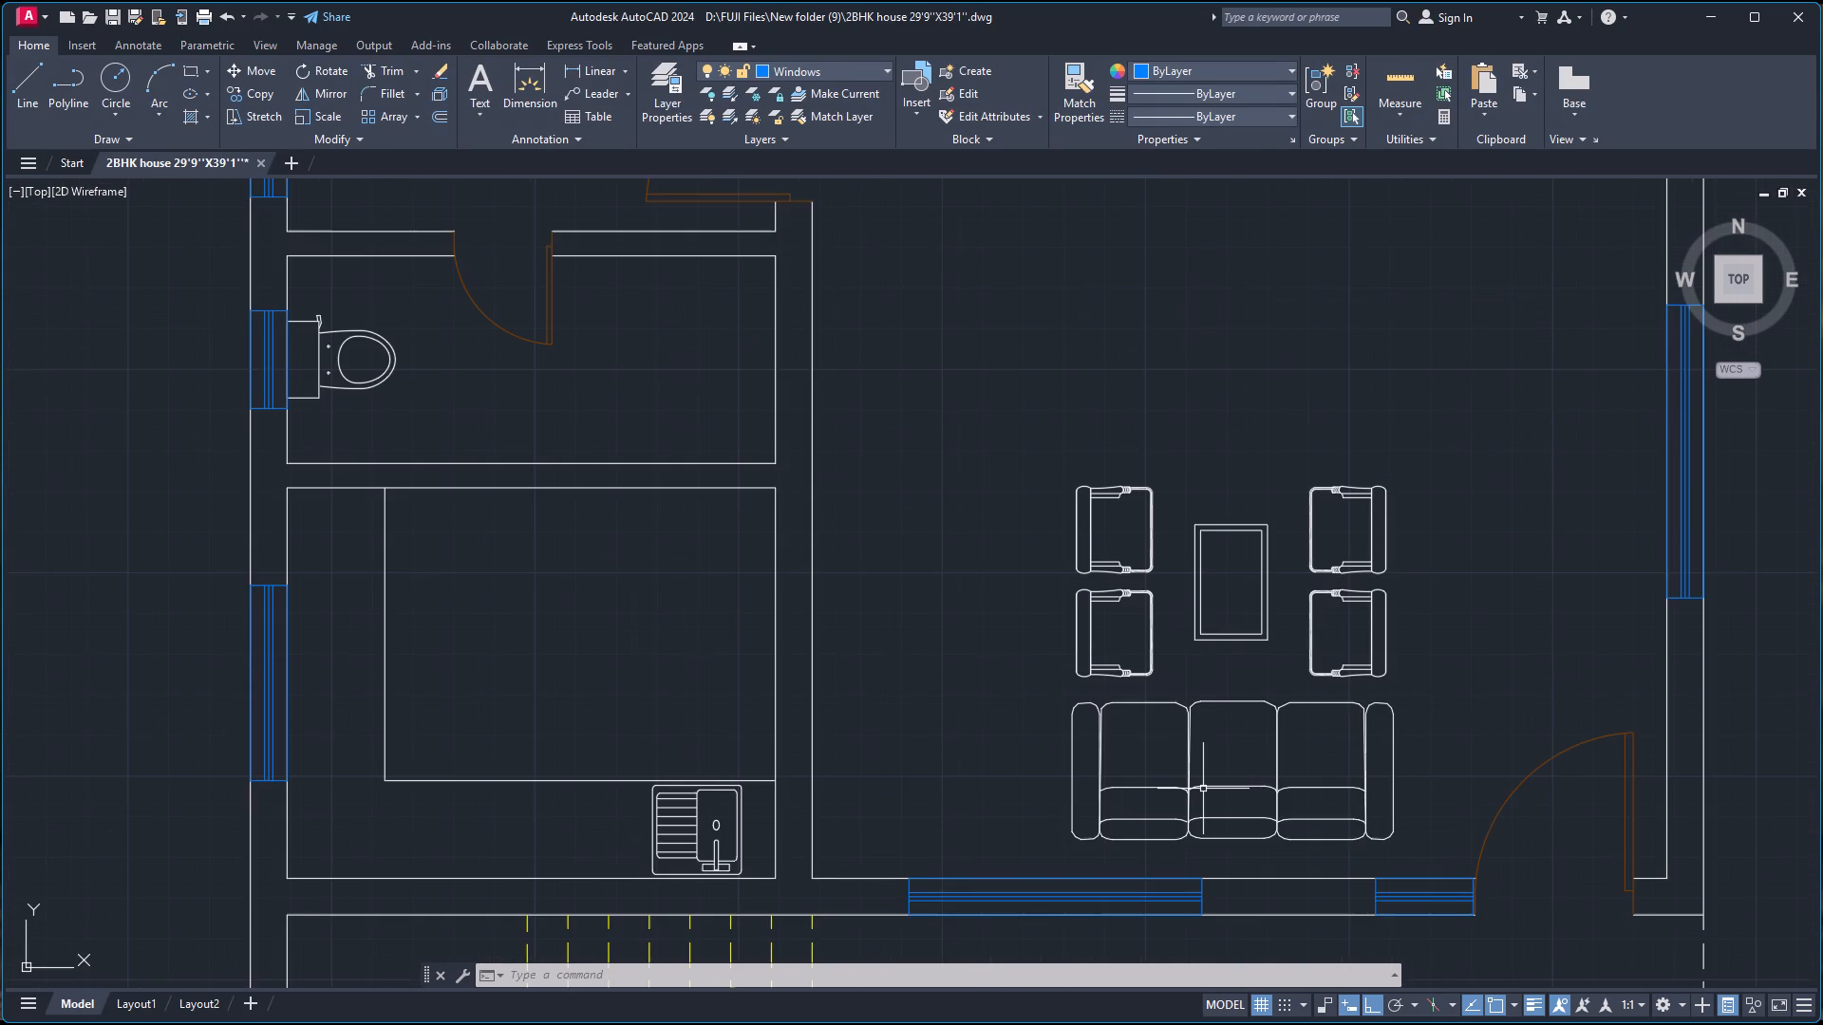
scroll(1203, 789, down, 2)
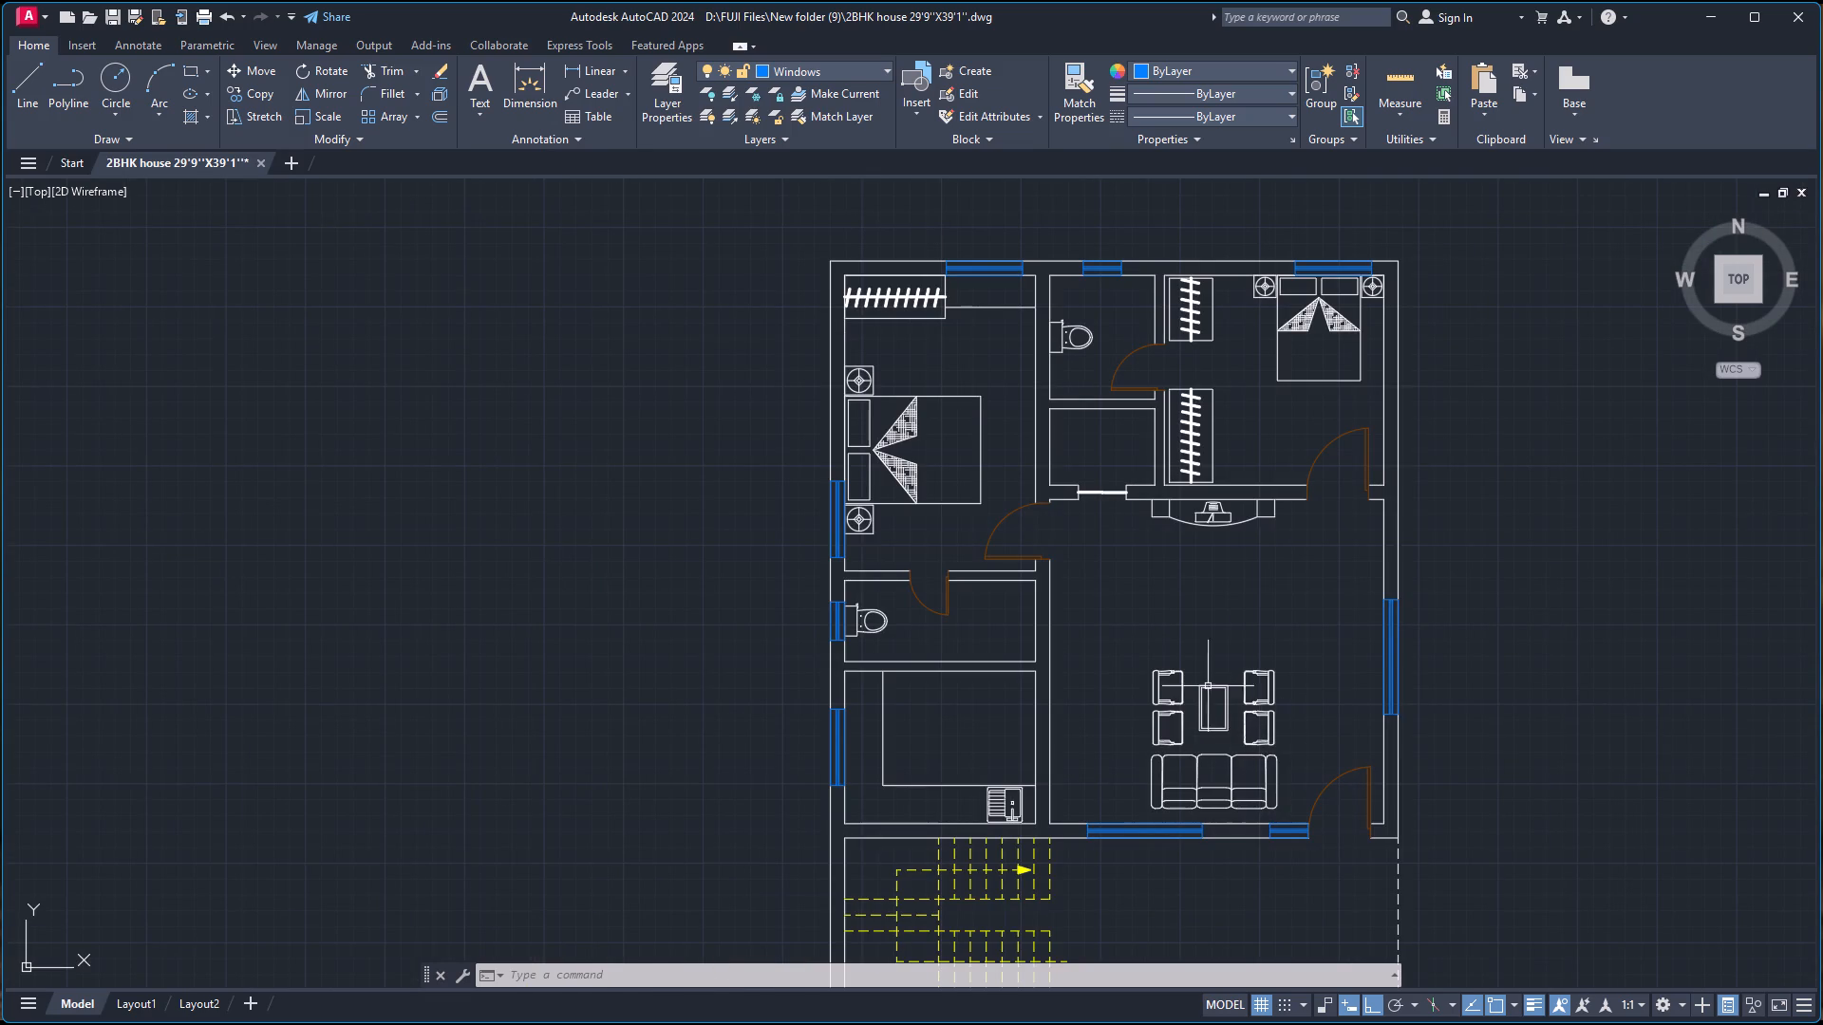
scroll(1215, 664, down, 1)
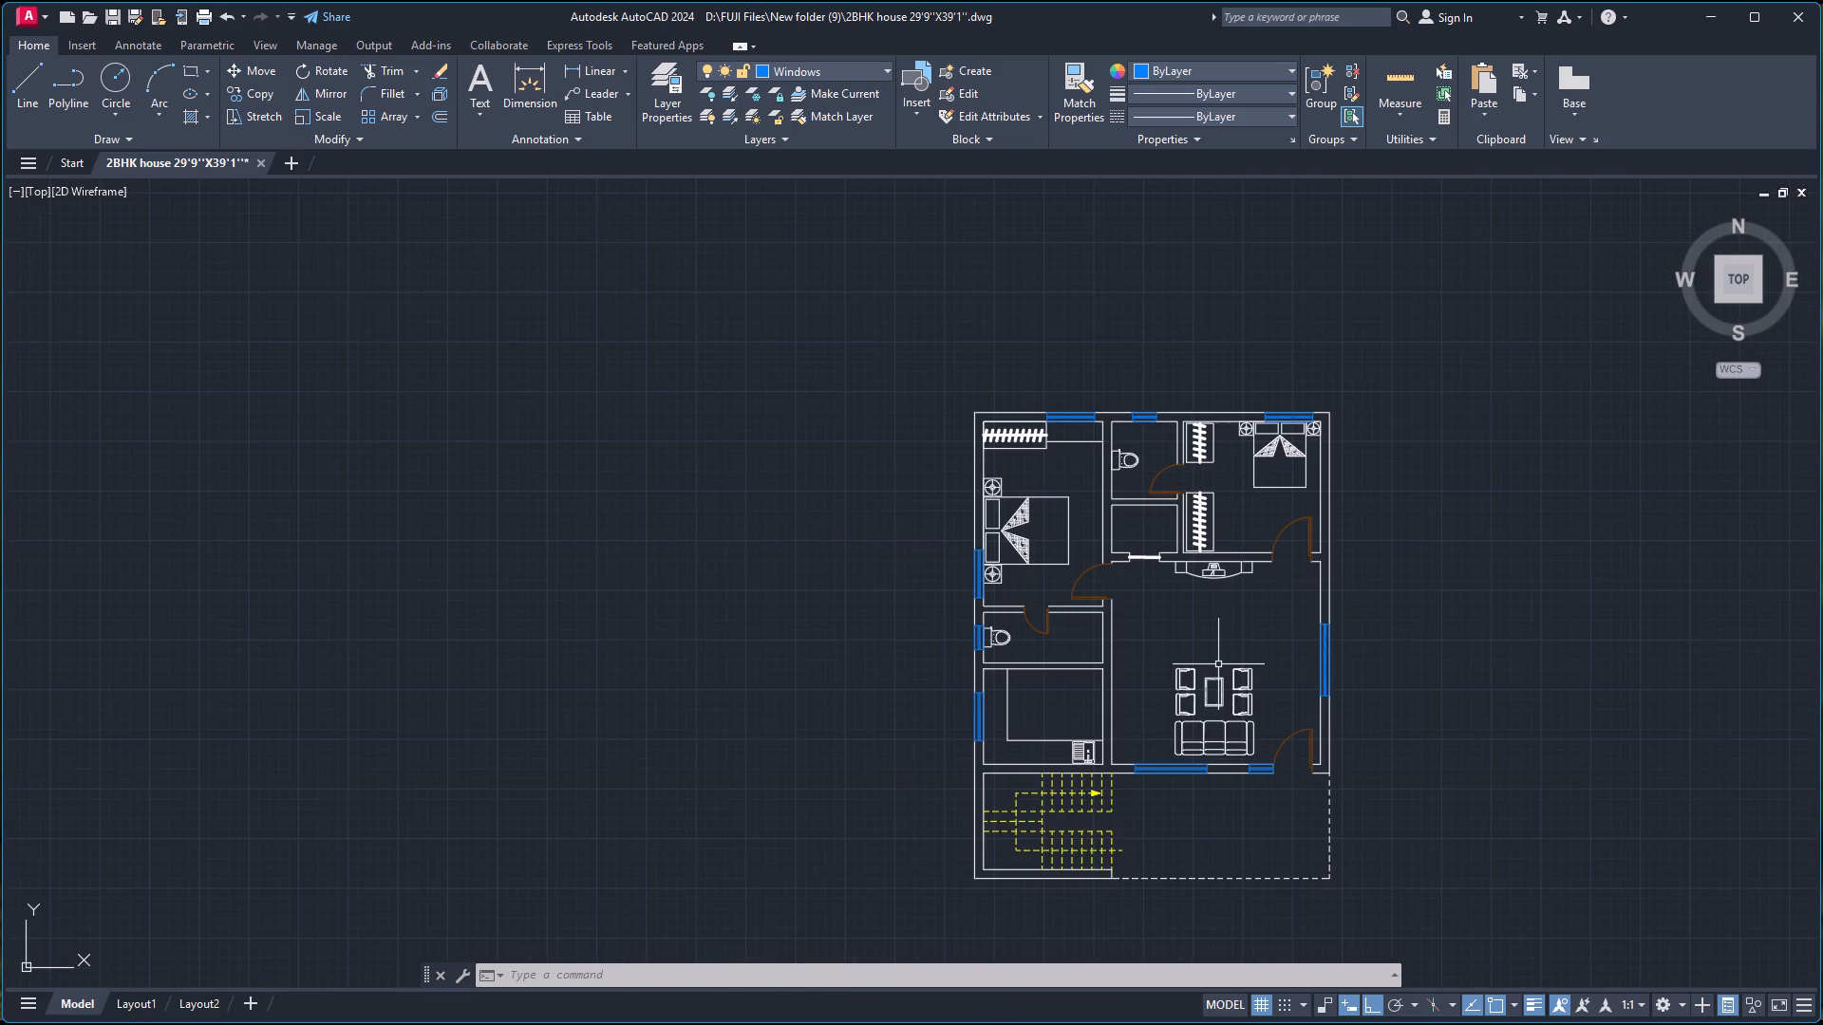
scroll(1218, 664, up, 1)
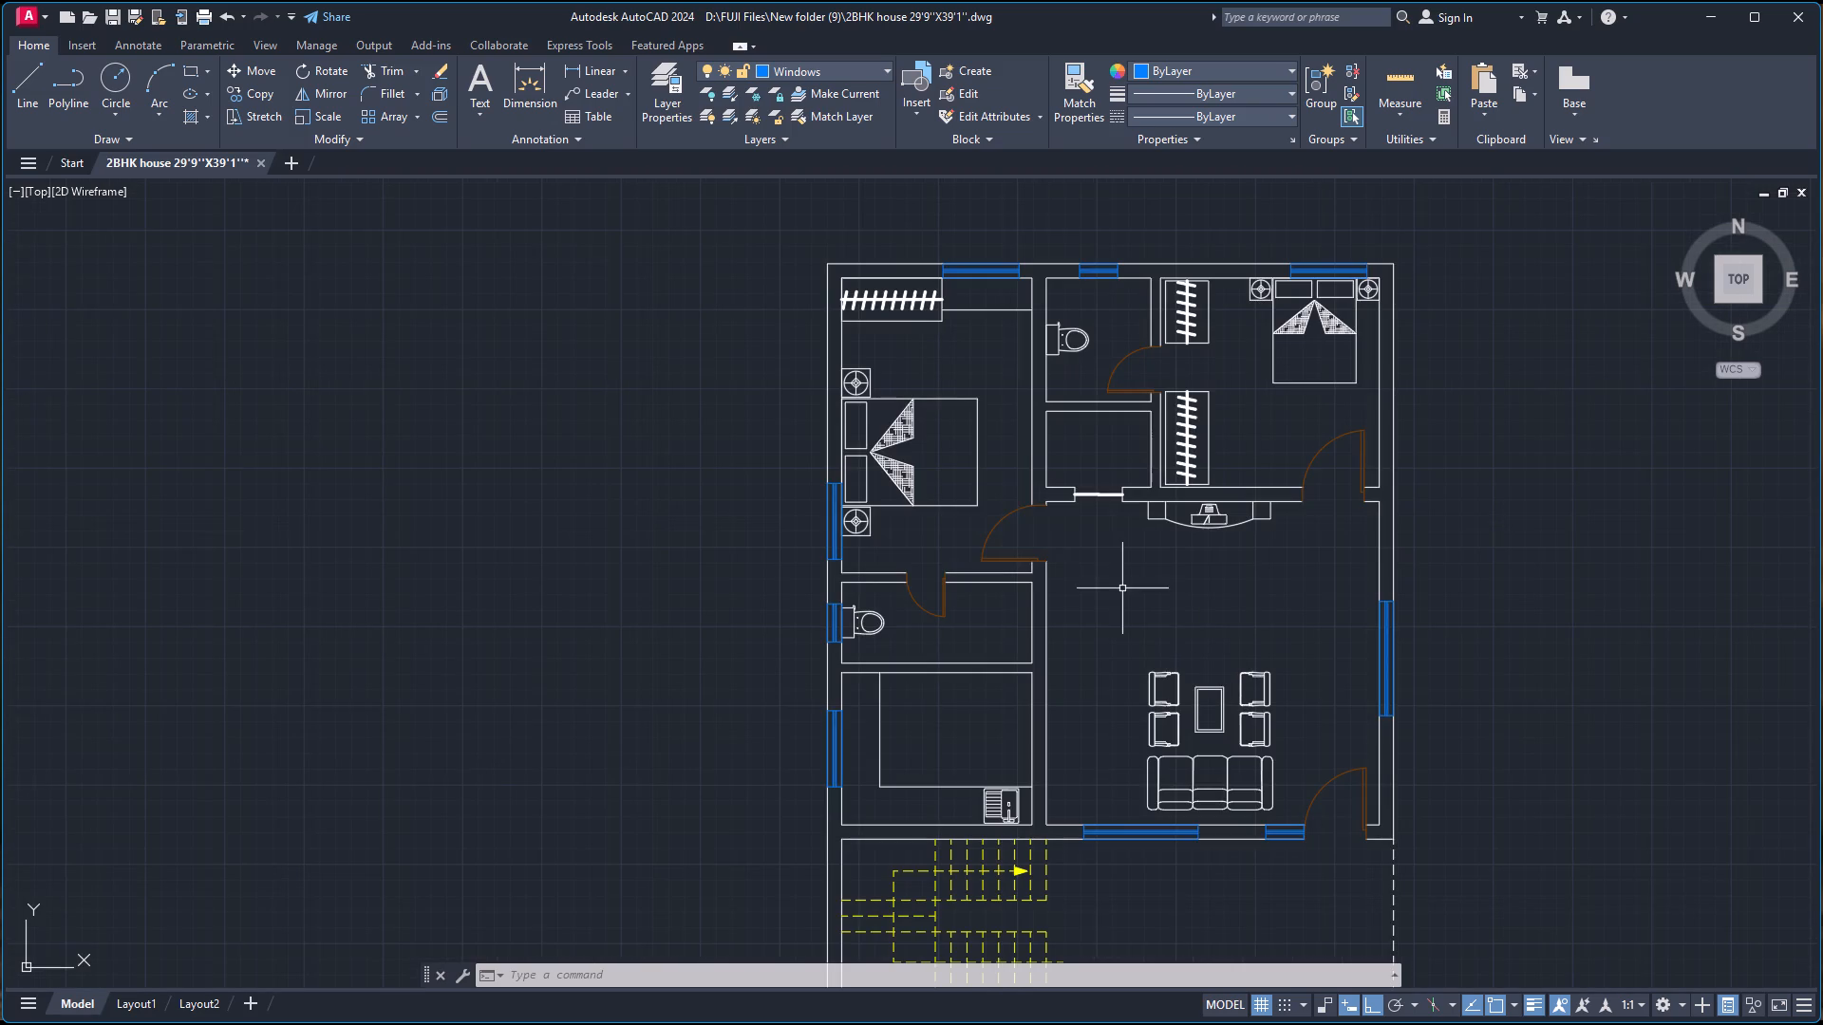
Open the recent Autocad Blocks drawing without resolving its missing references.
click(78, 155)
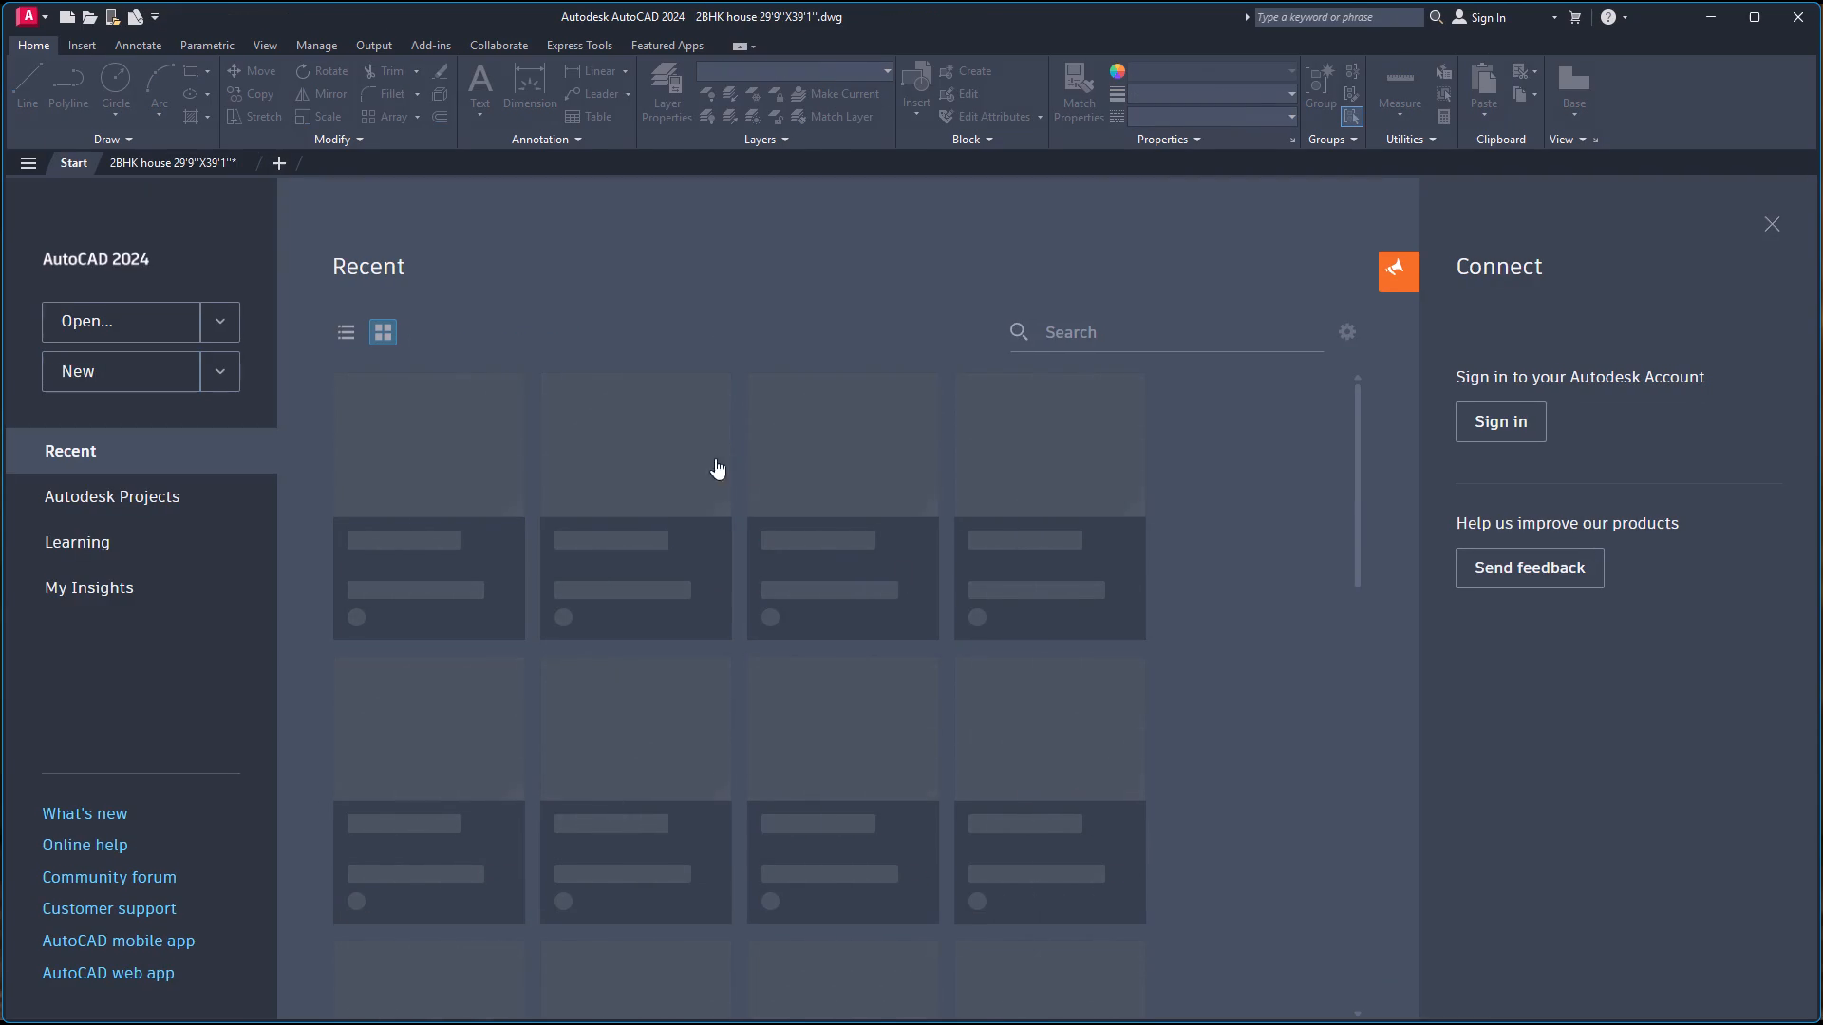
click(652, 466)
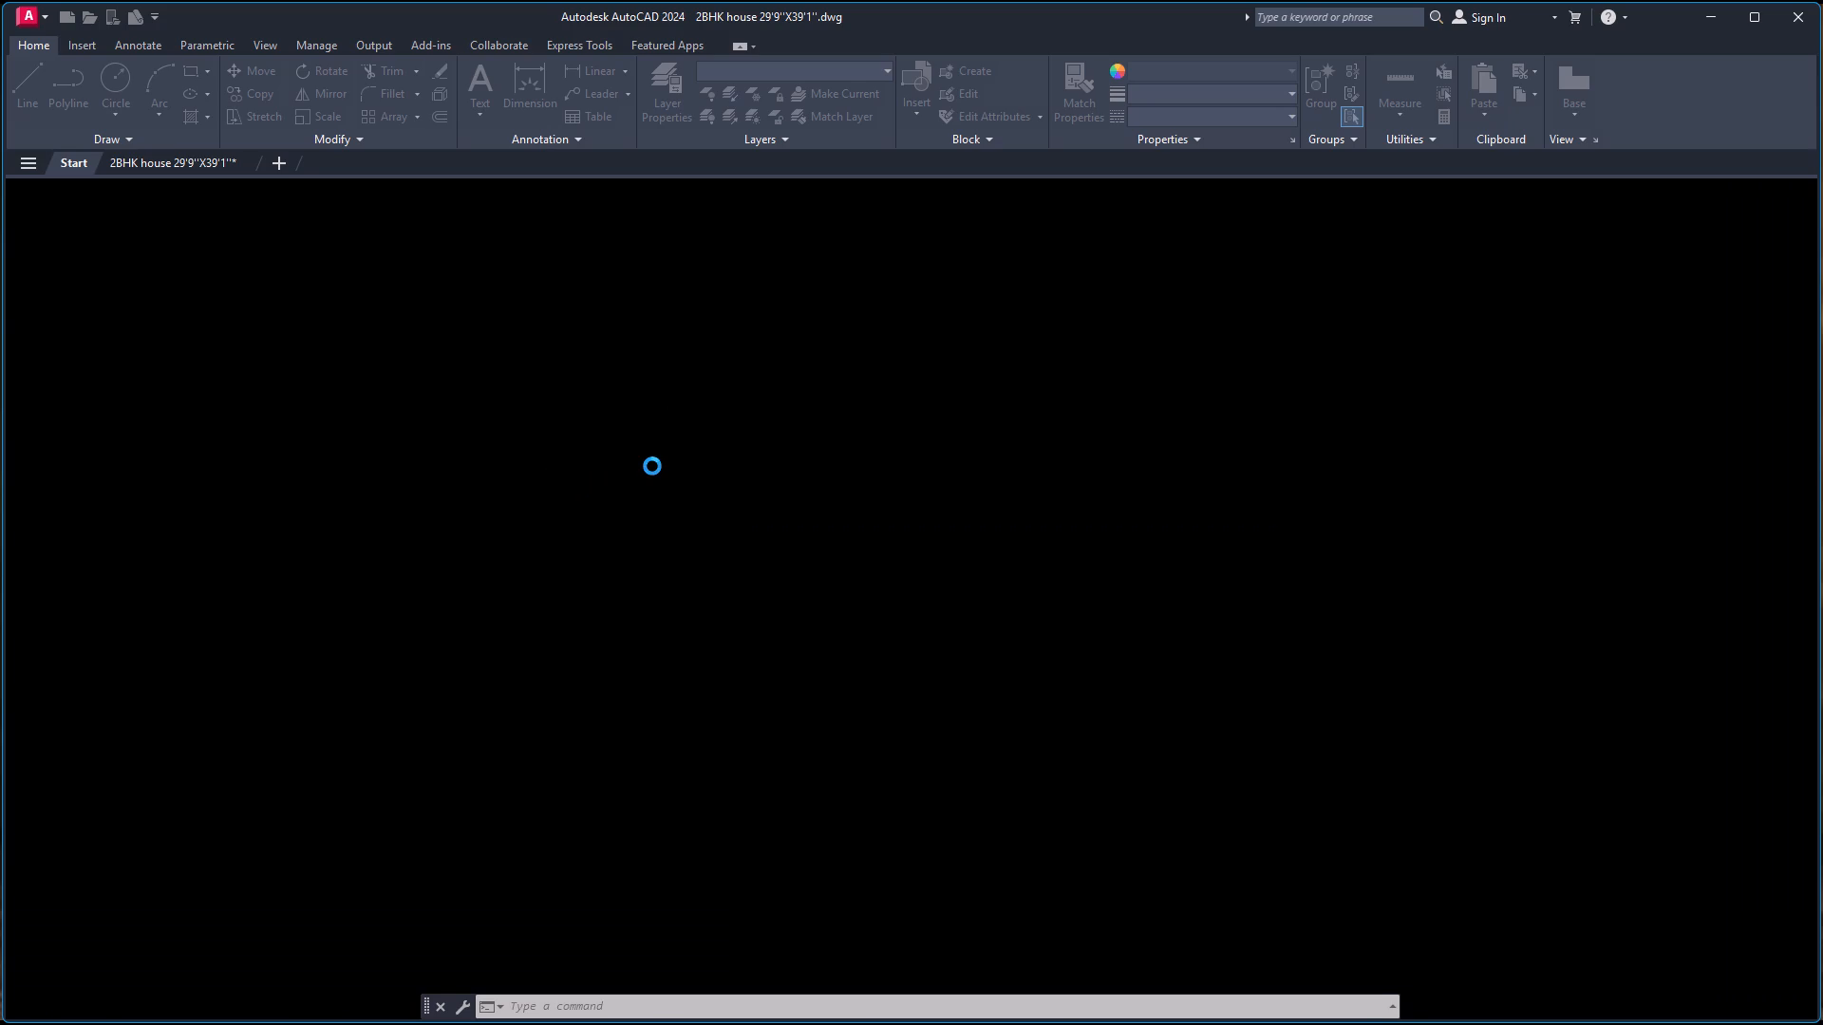
click(1128, 346)
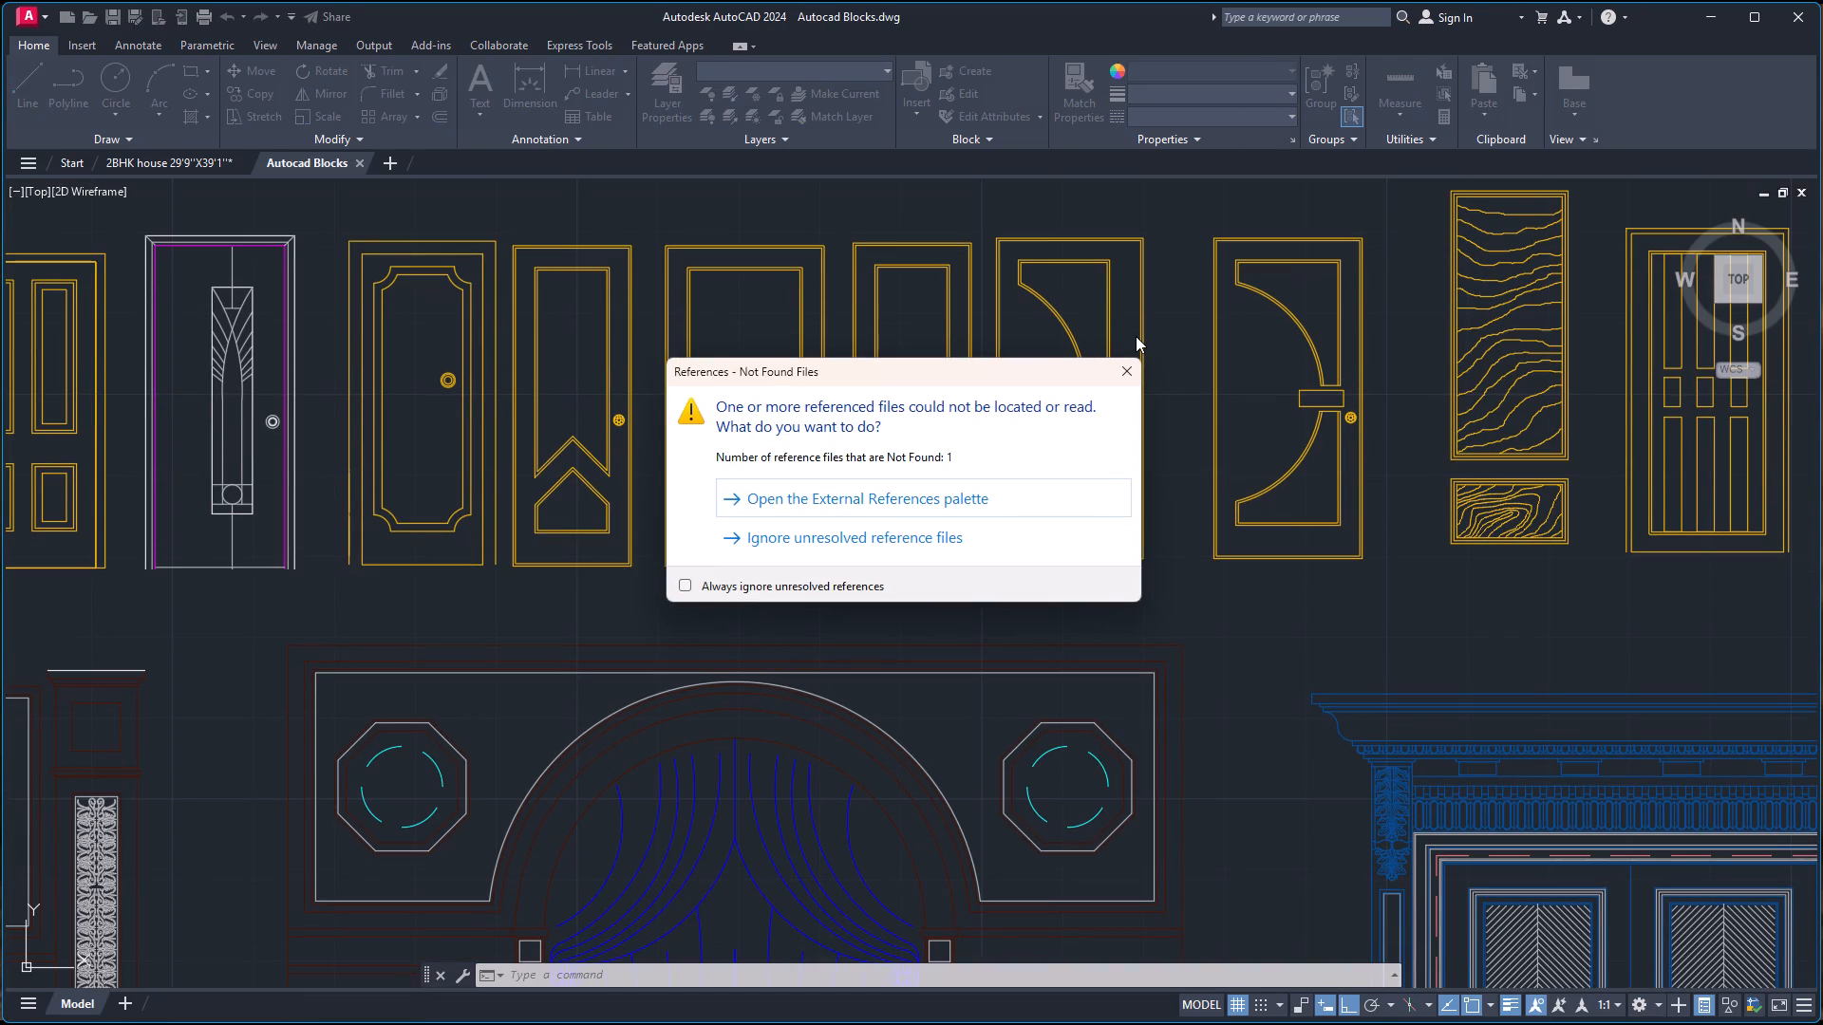
click(1127, 376)
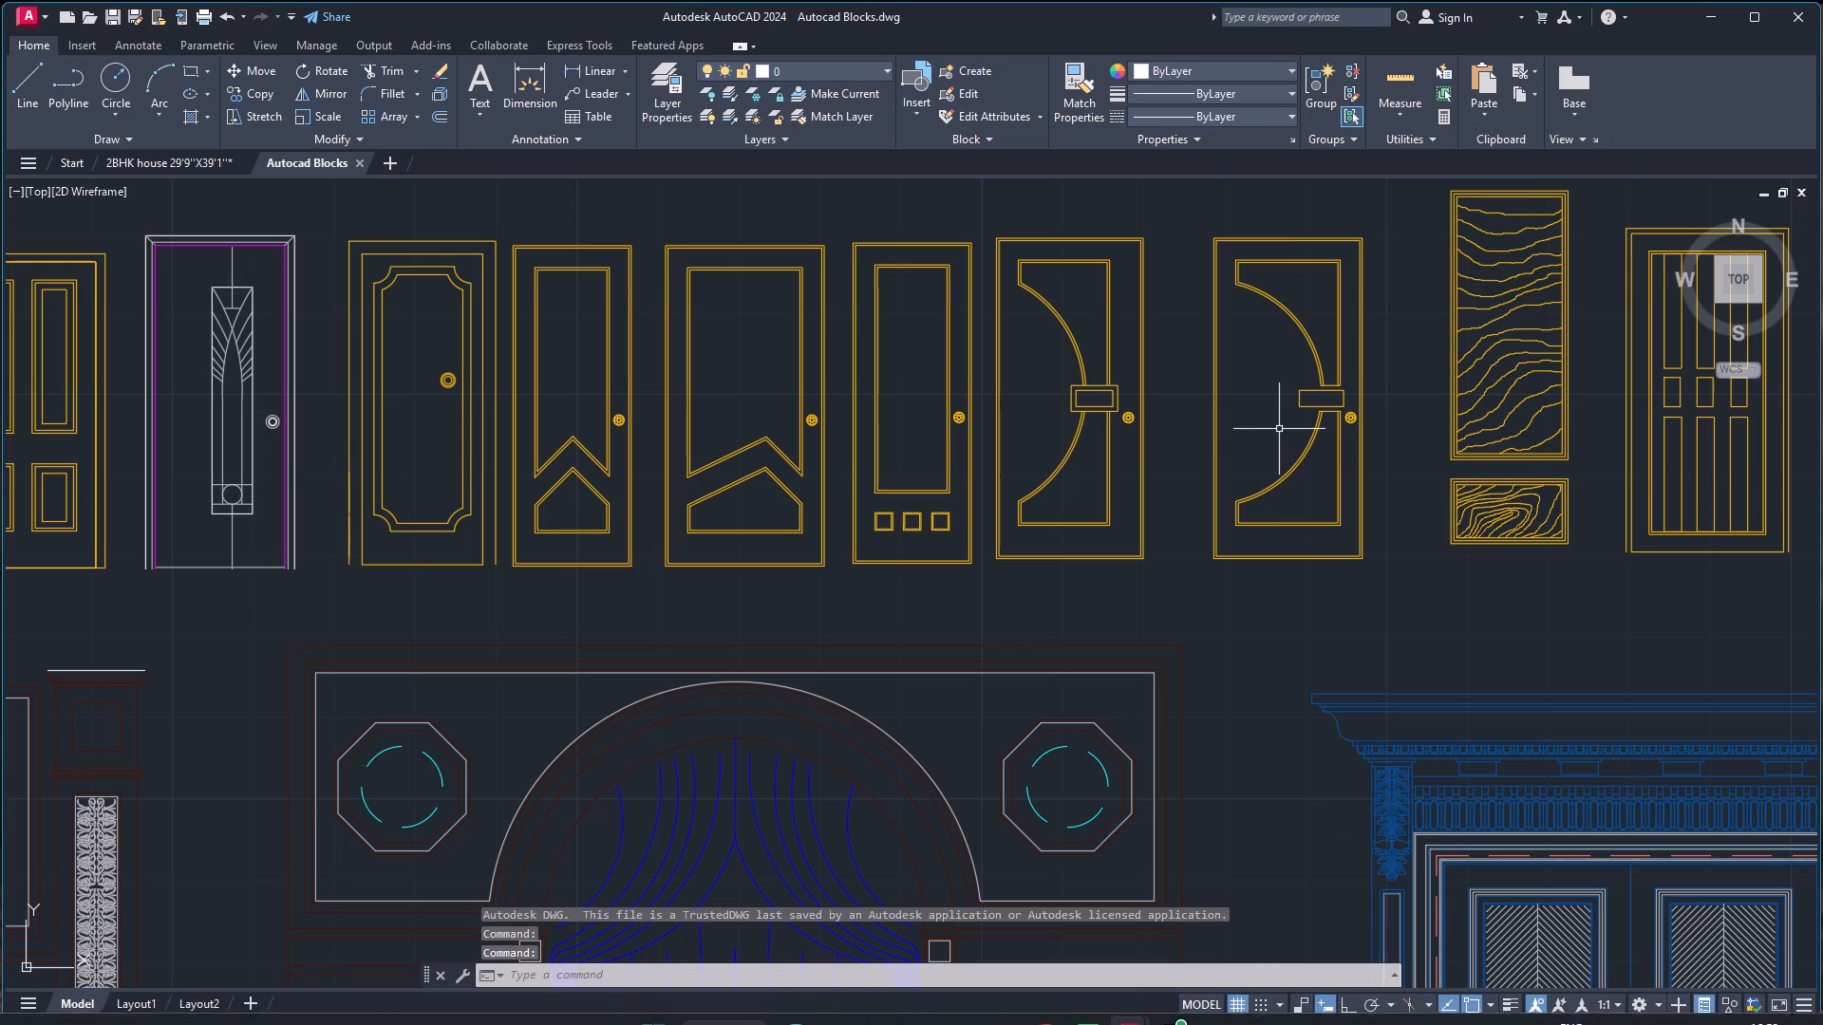
Look through the block library for a cooktop among the kitchen appliance blocks.
scroll(1318, 421, down, 3)
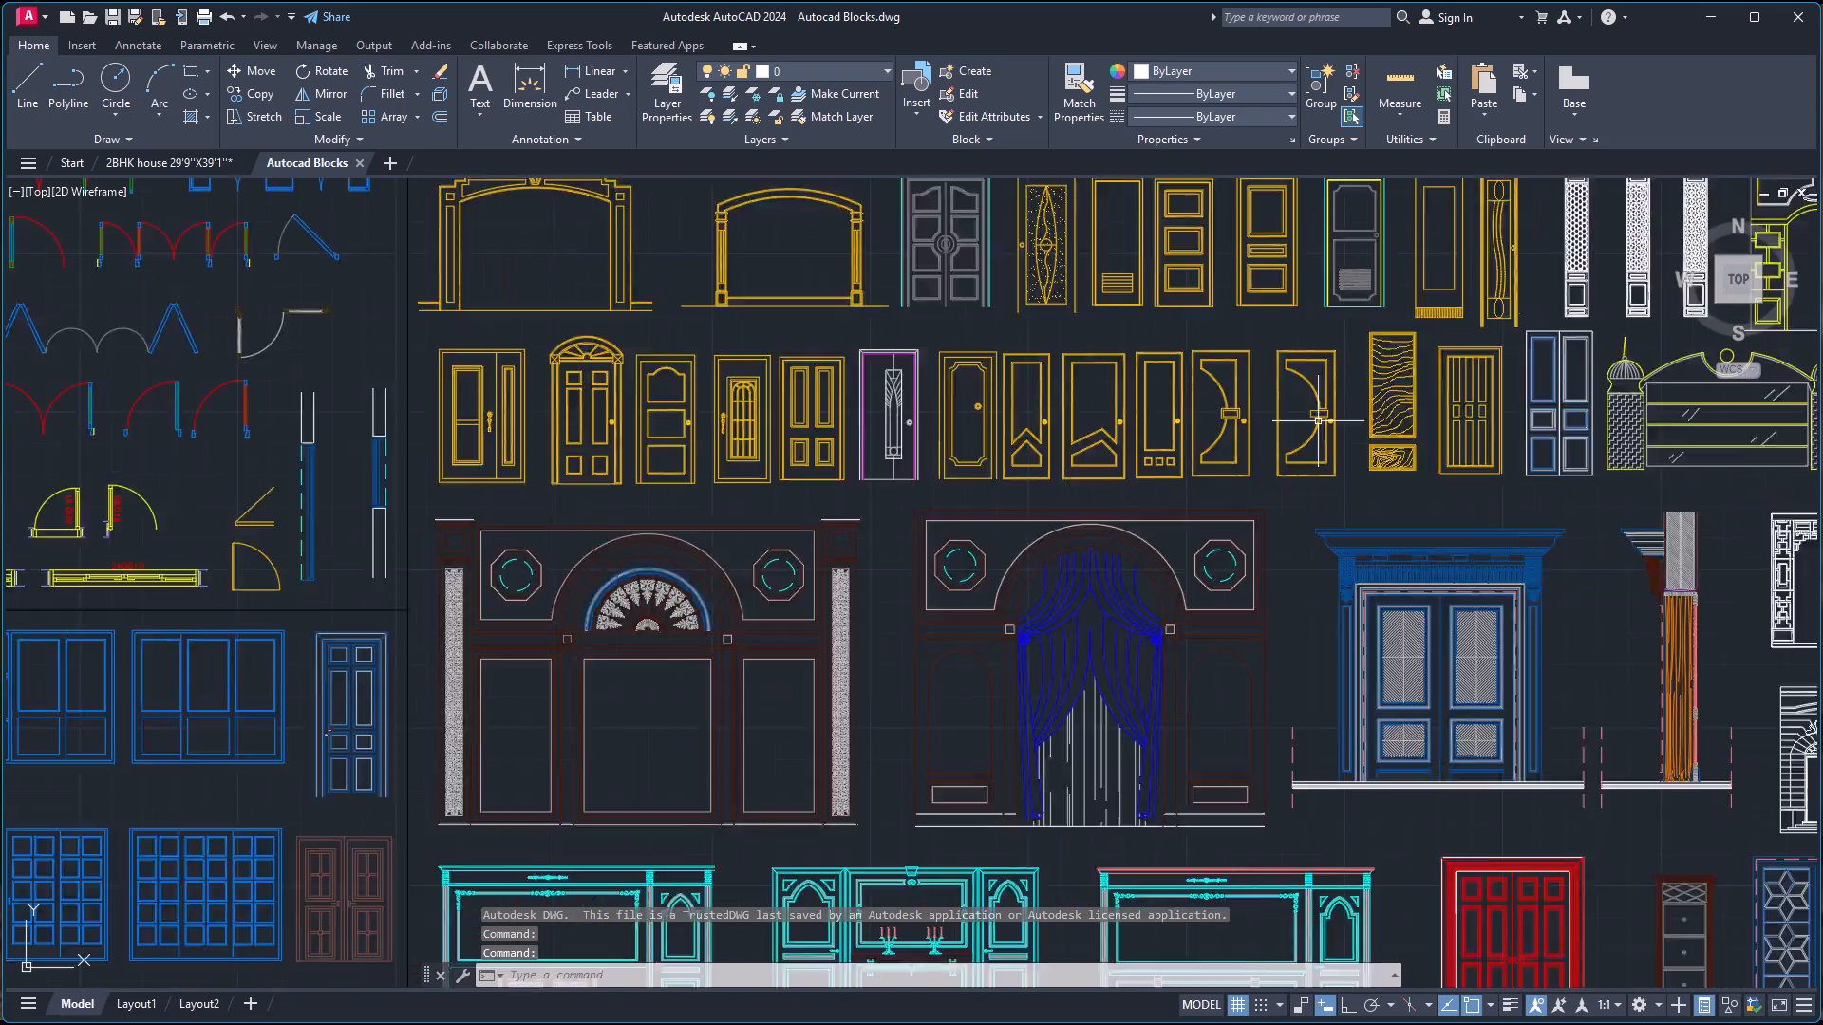
scroll(1283, 265, down, 5)
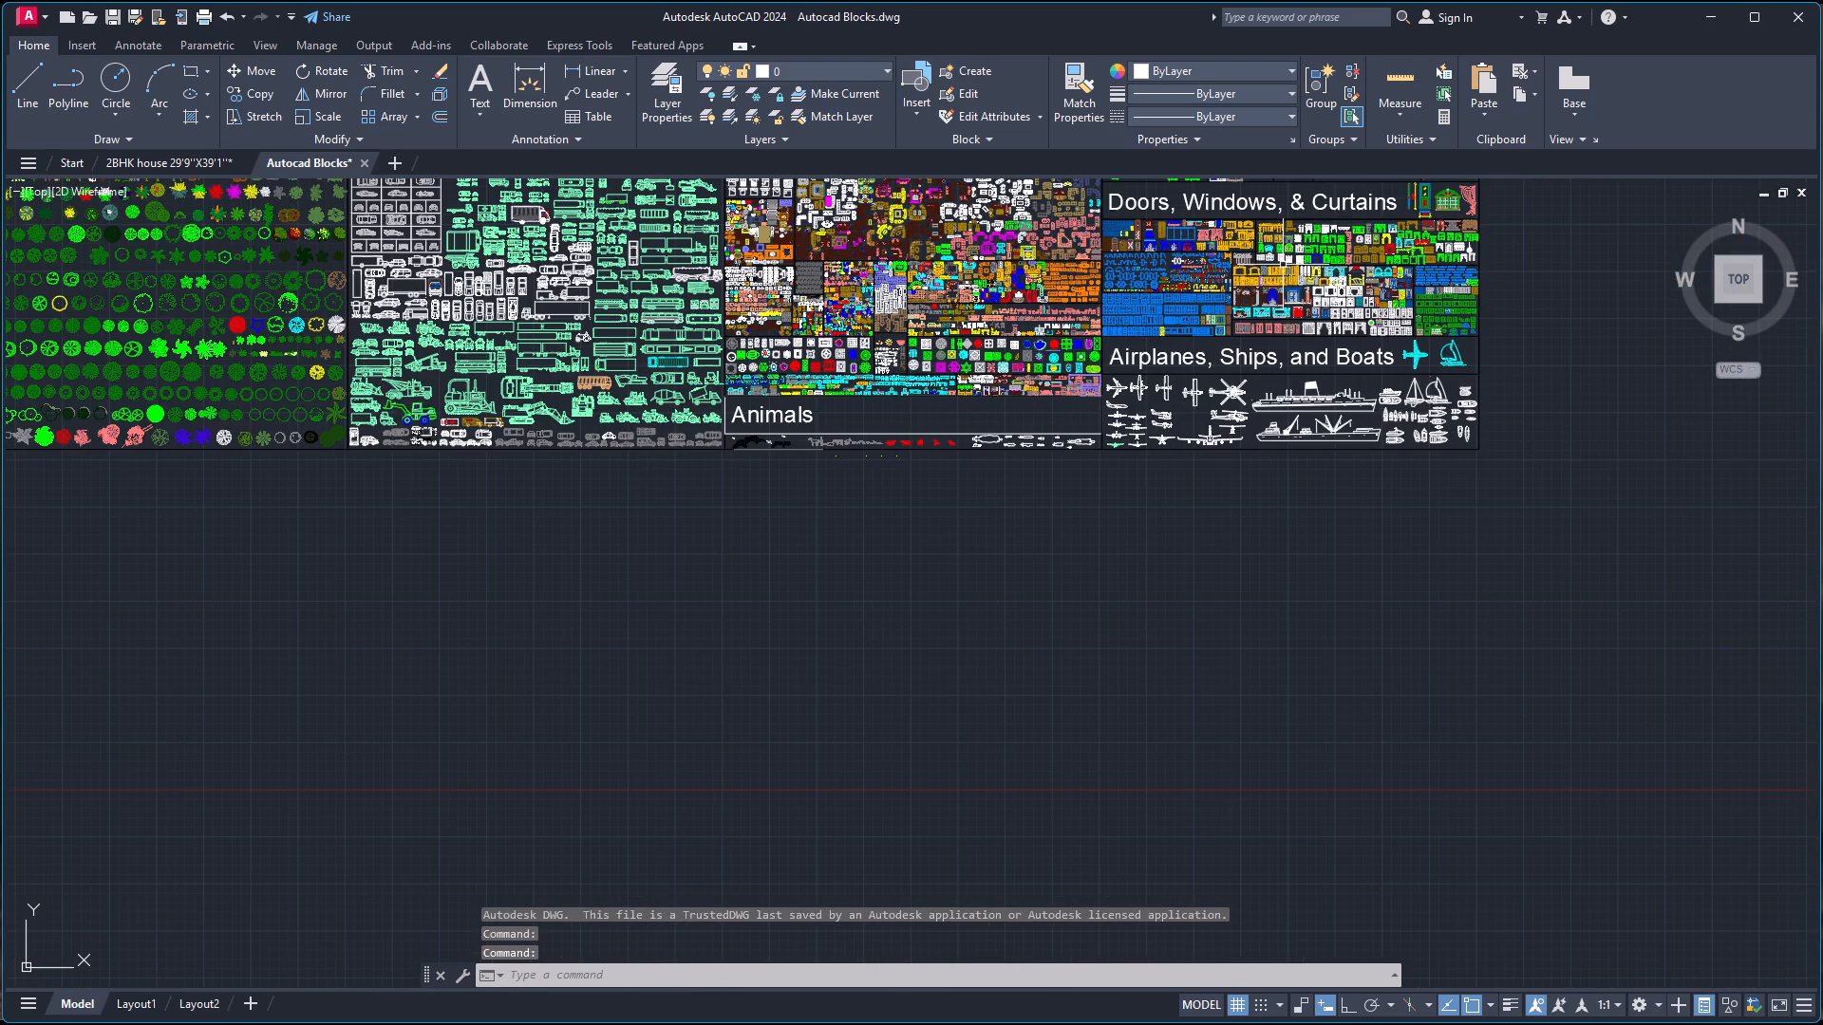
scroll(1275, 197, down, 4)
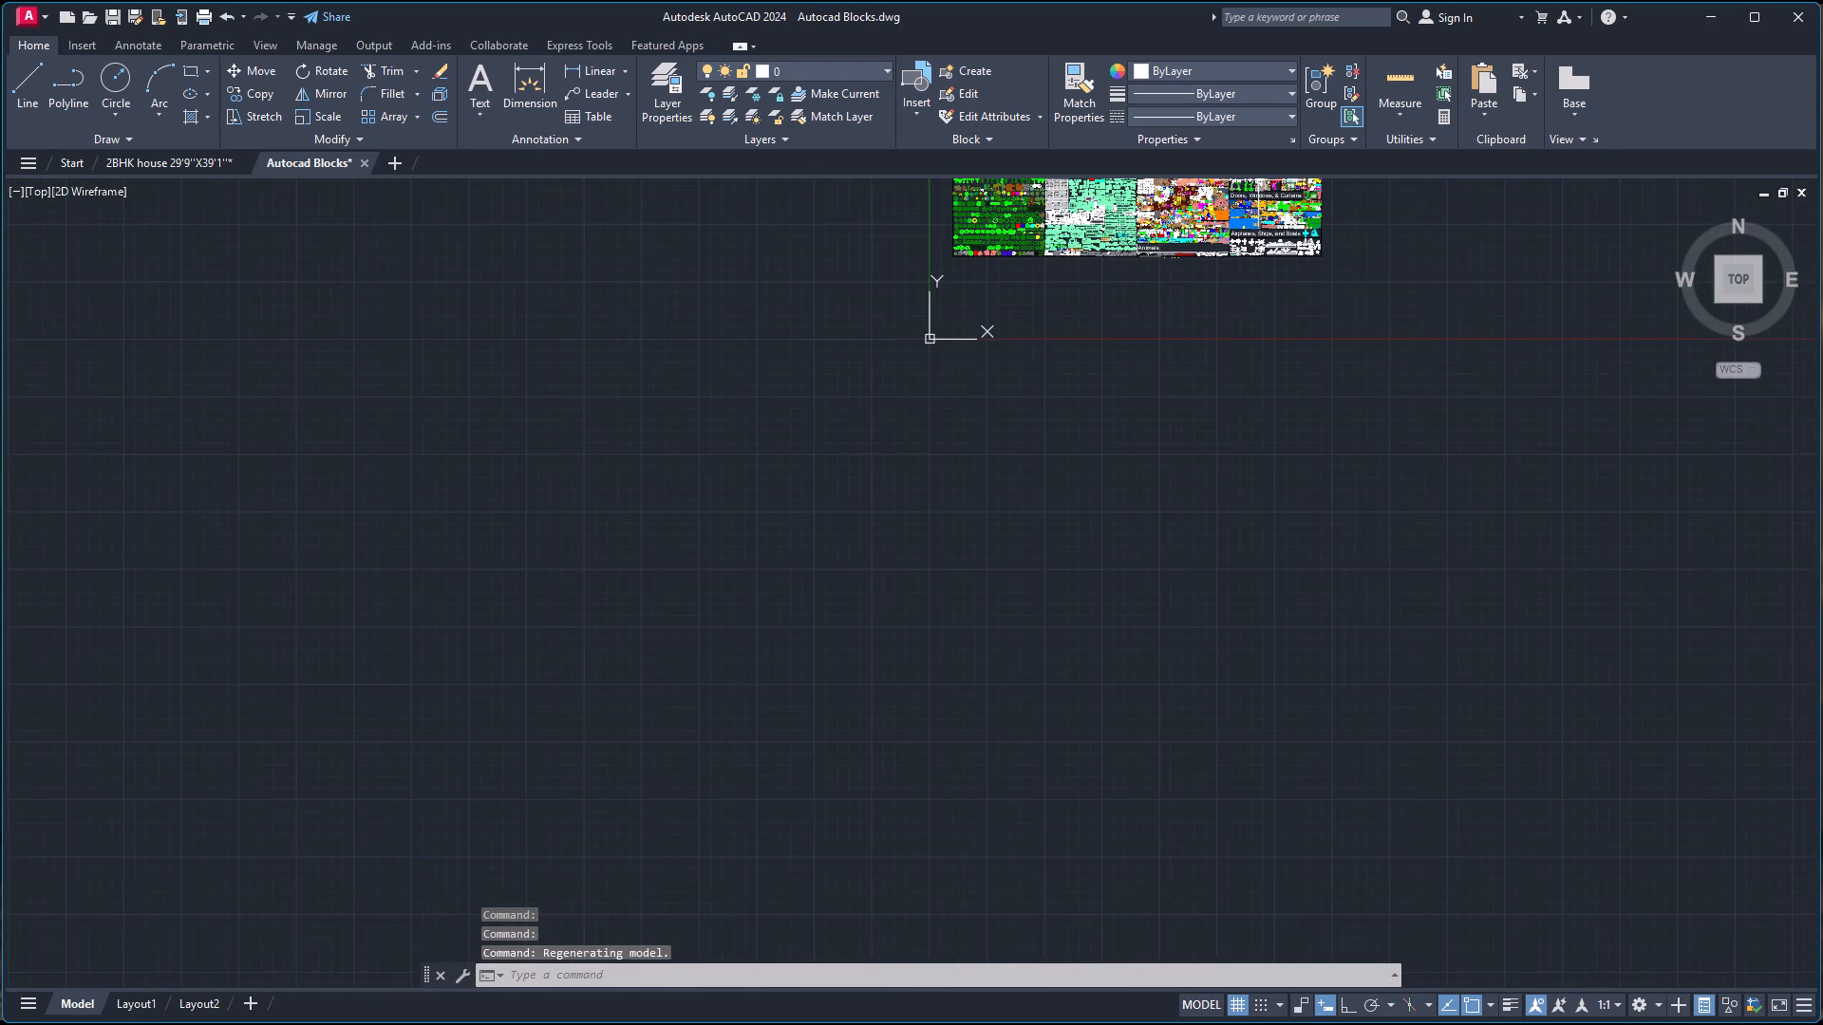
scroll(1224, 176, down, 2)
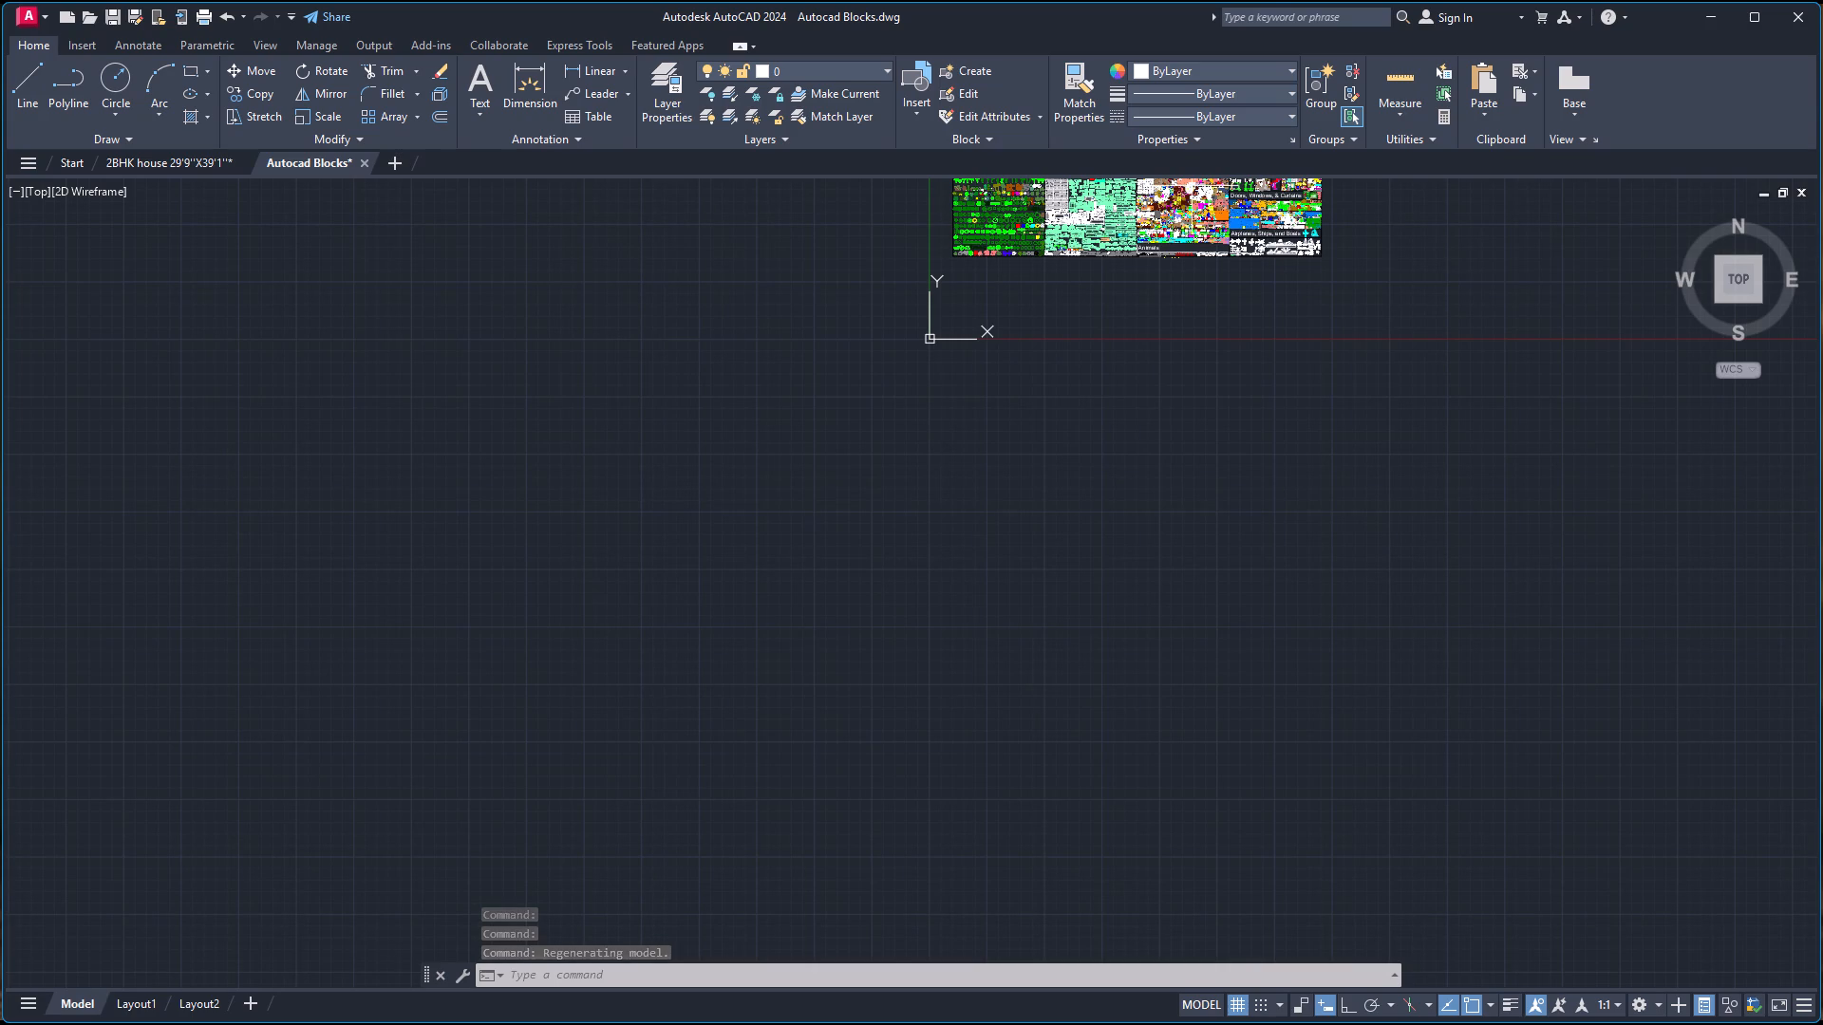
scroll(1192, 186, down, 3)
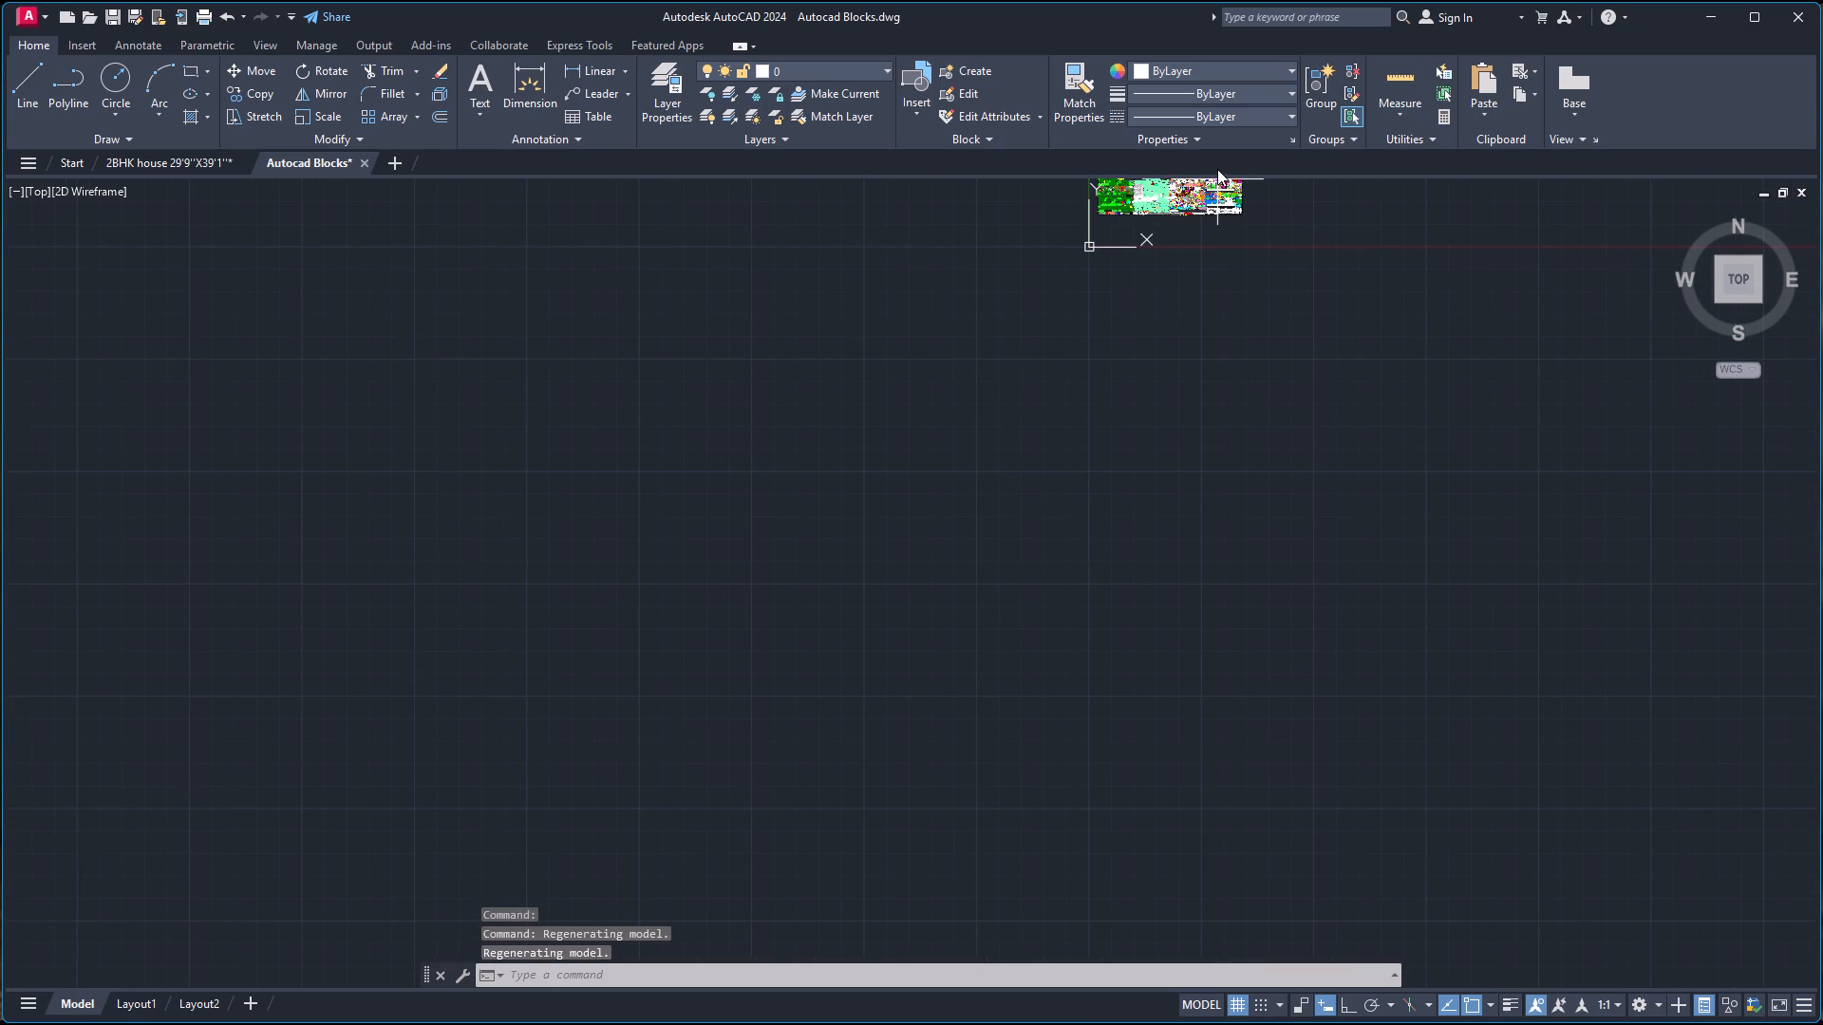
scroll(1213, 187, down, 2)
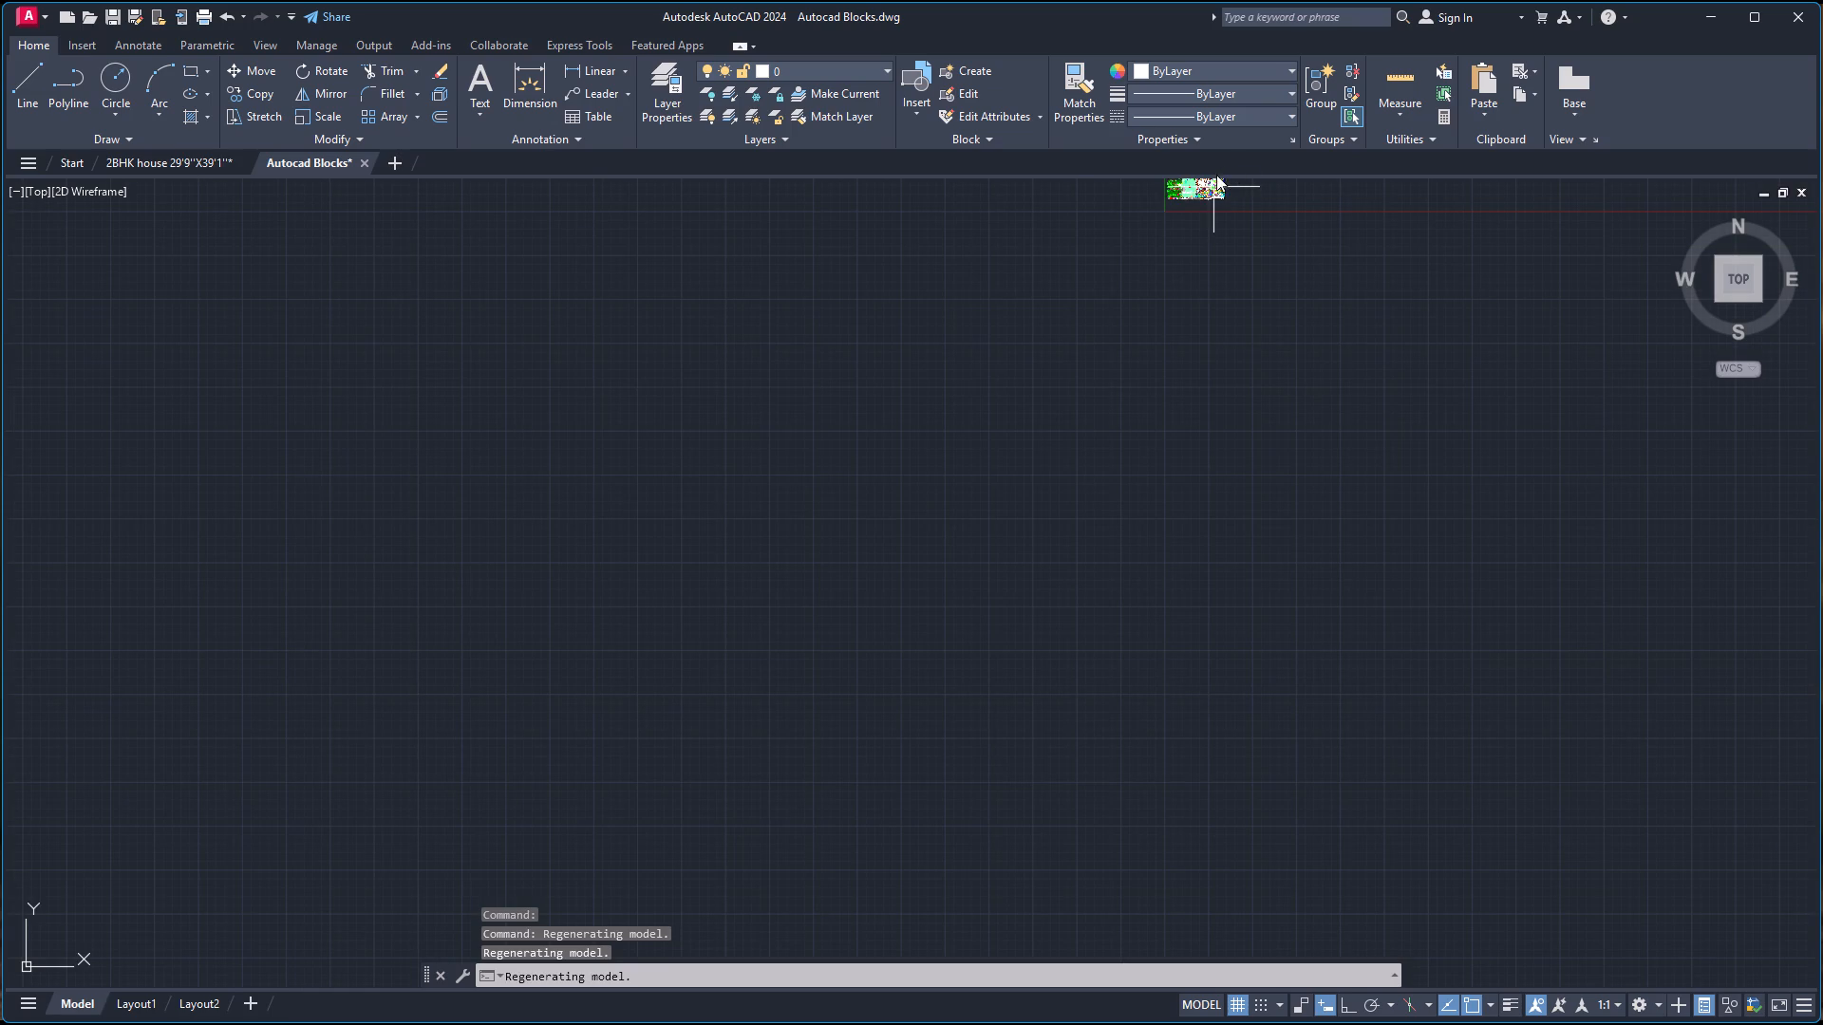
scroll(1209, 188, down, 1)
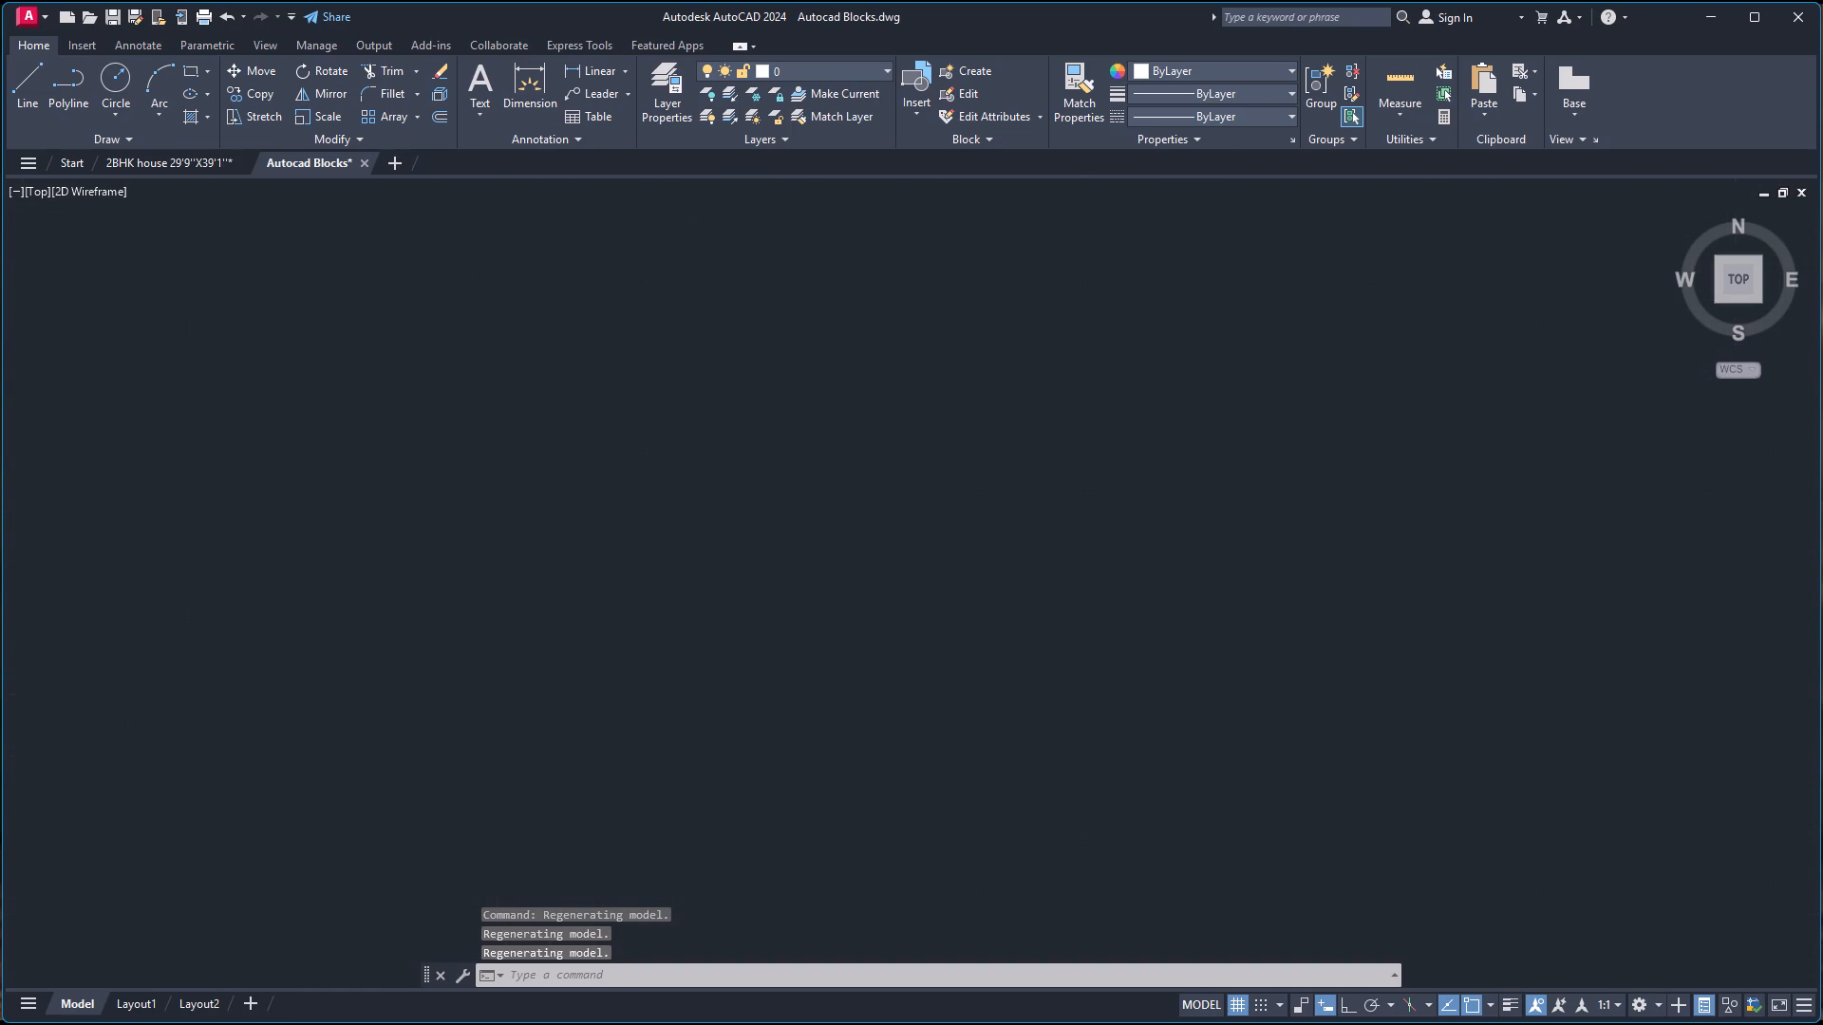
scroll(1213, 179, up, 1)
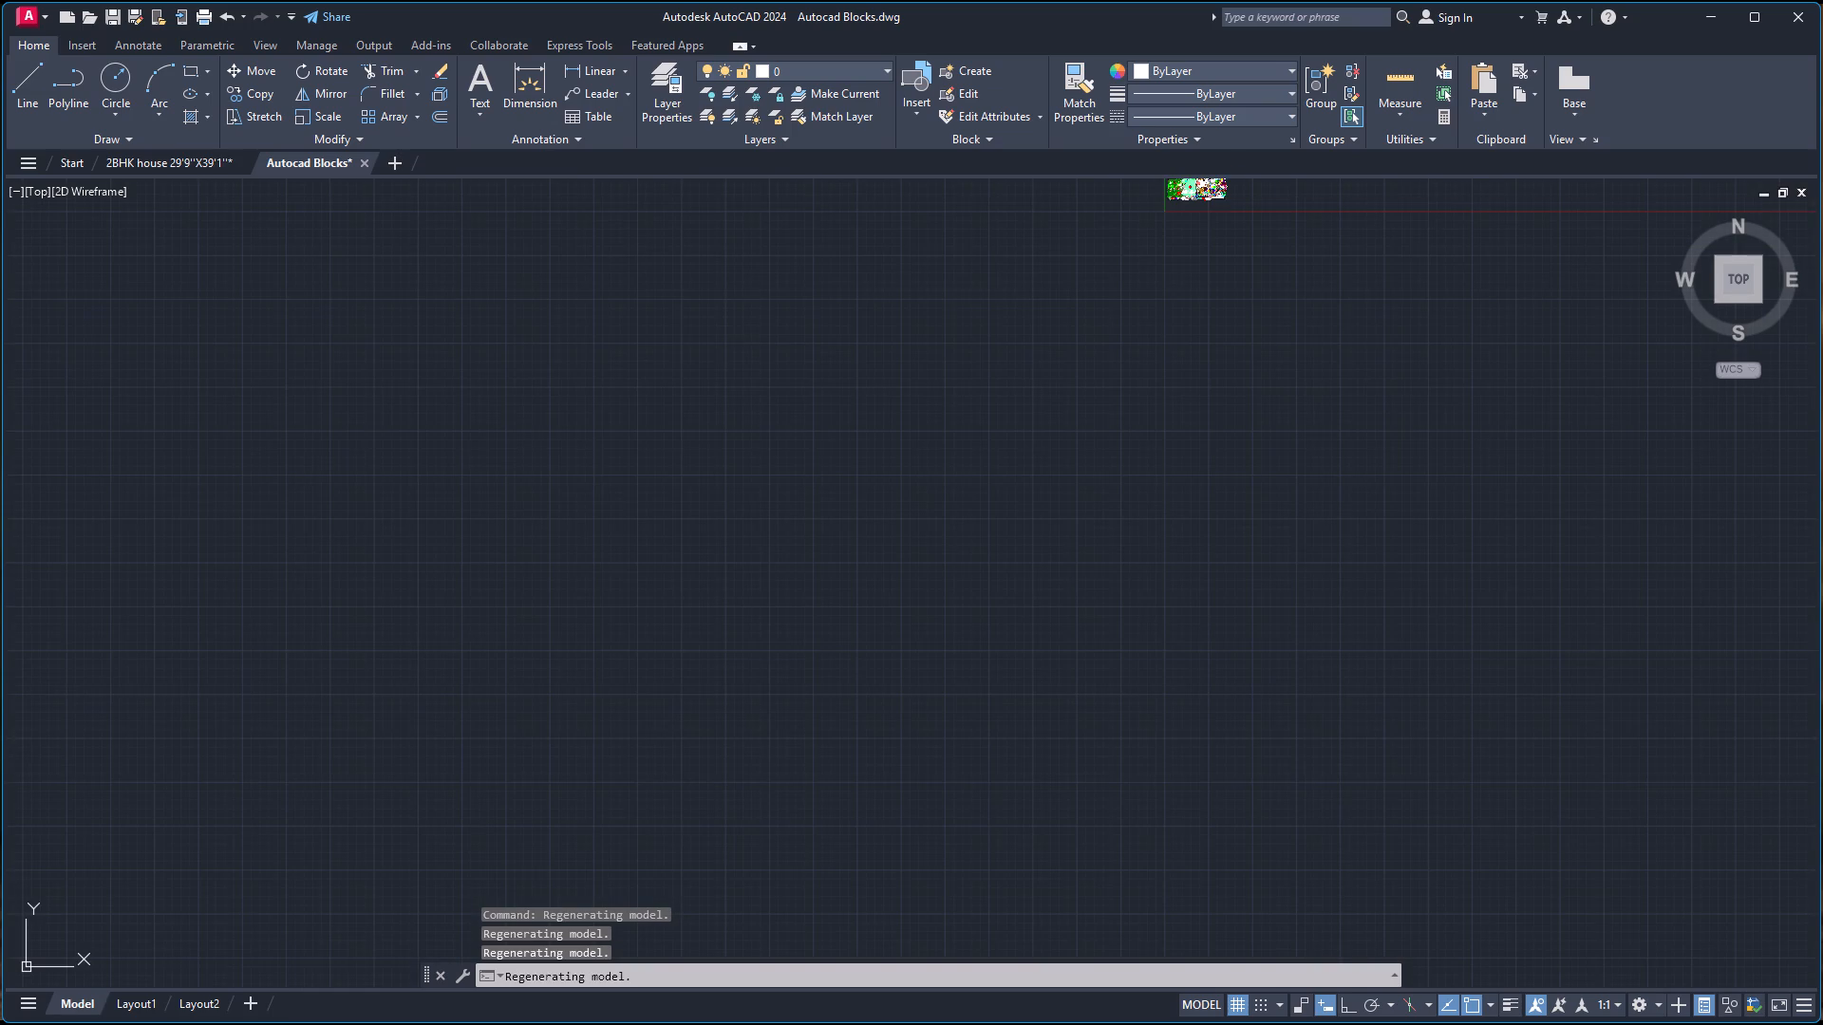
scroll(1213, 179, up, 2)
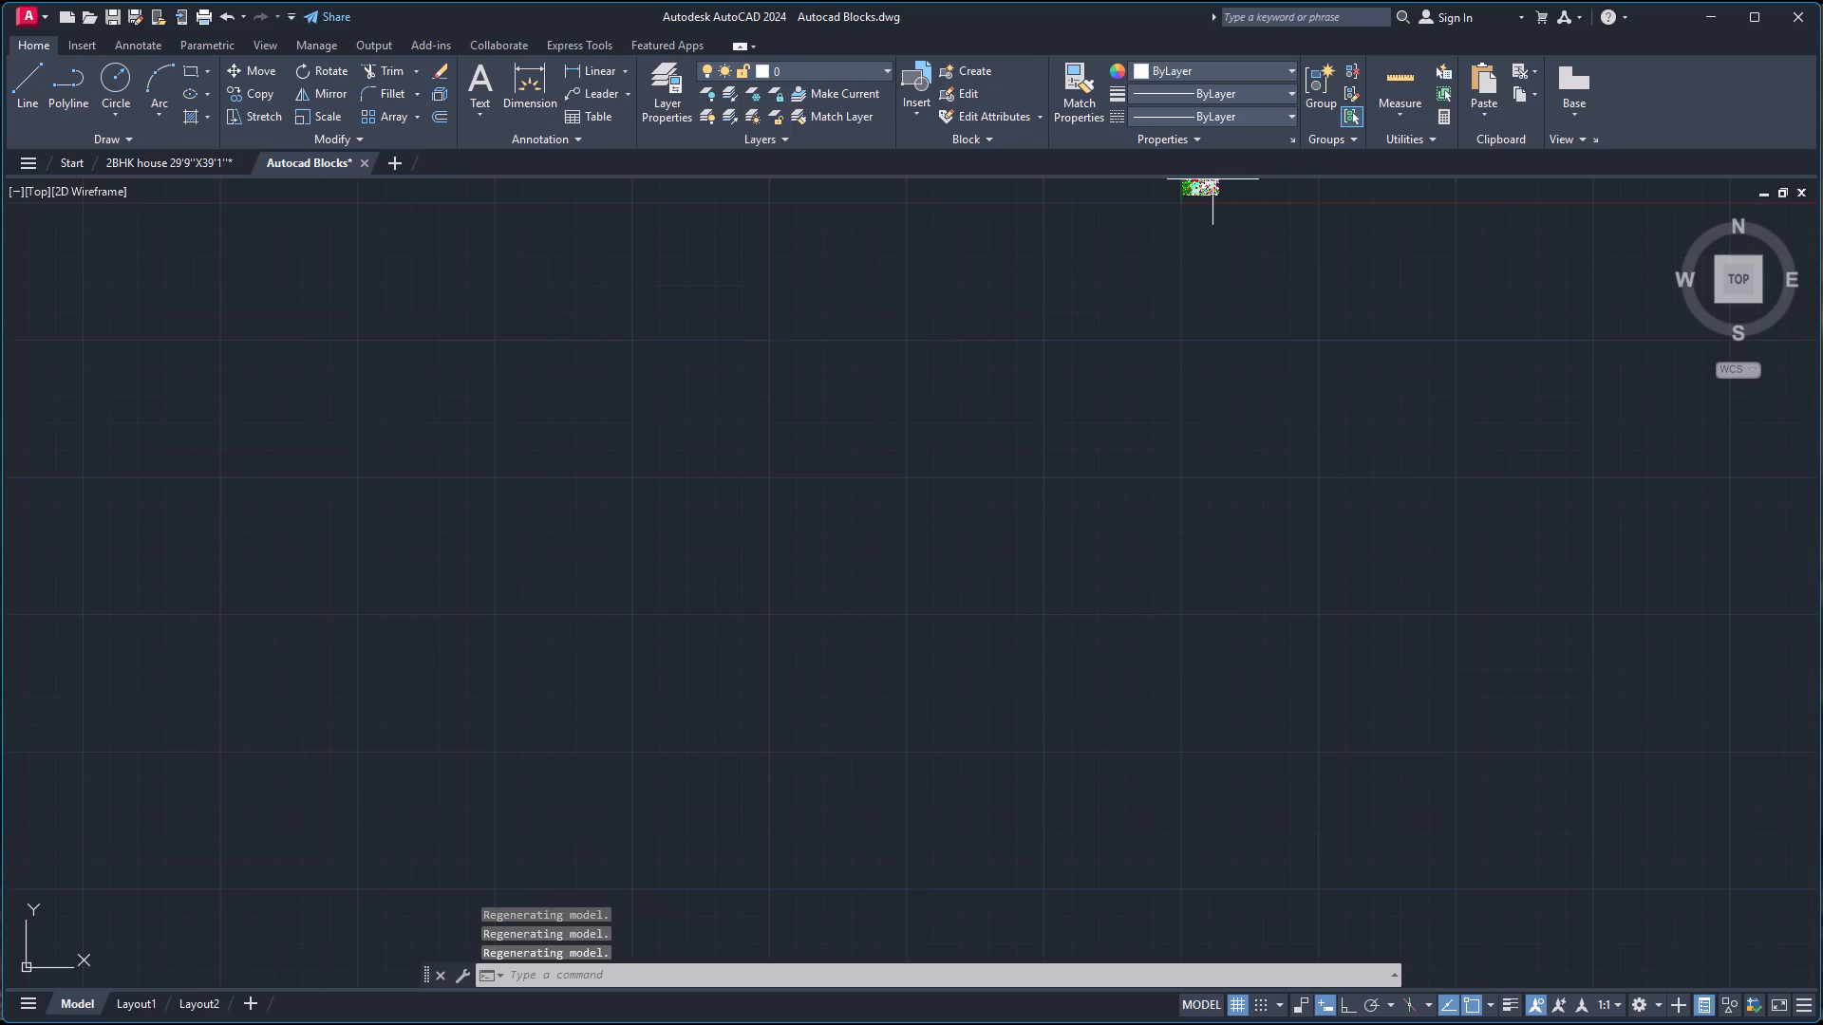
scroll(1212, 179, up, 8)
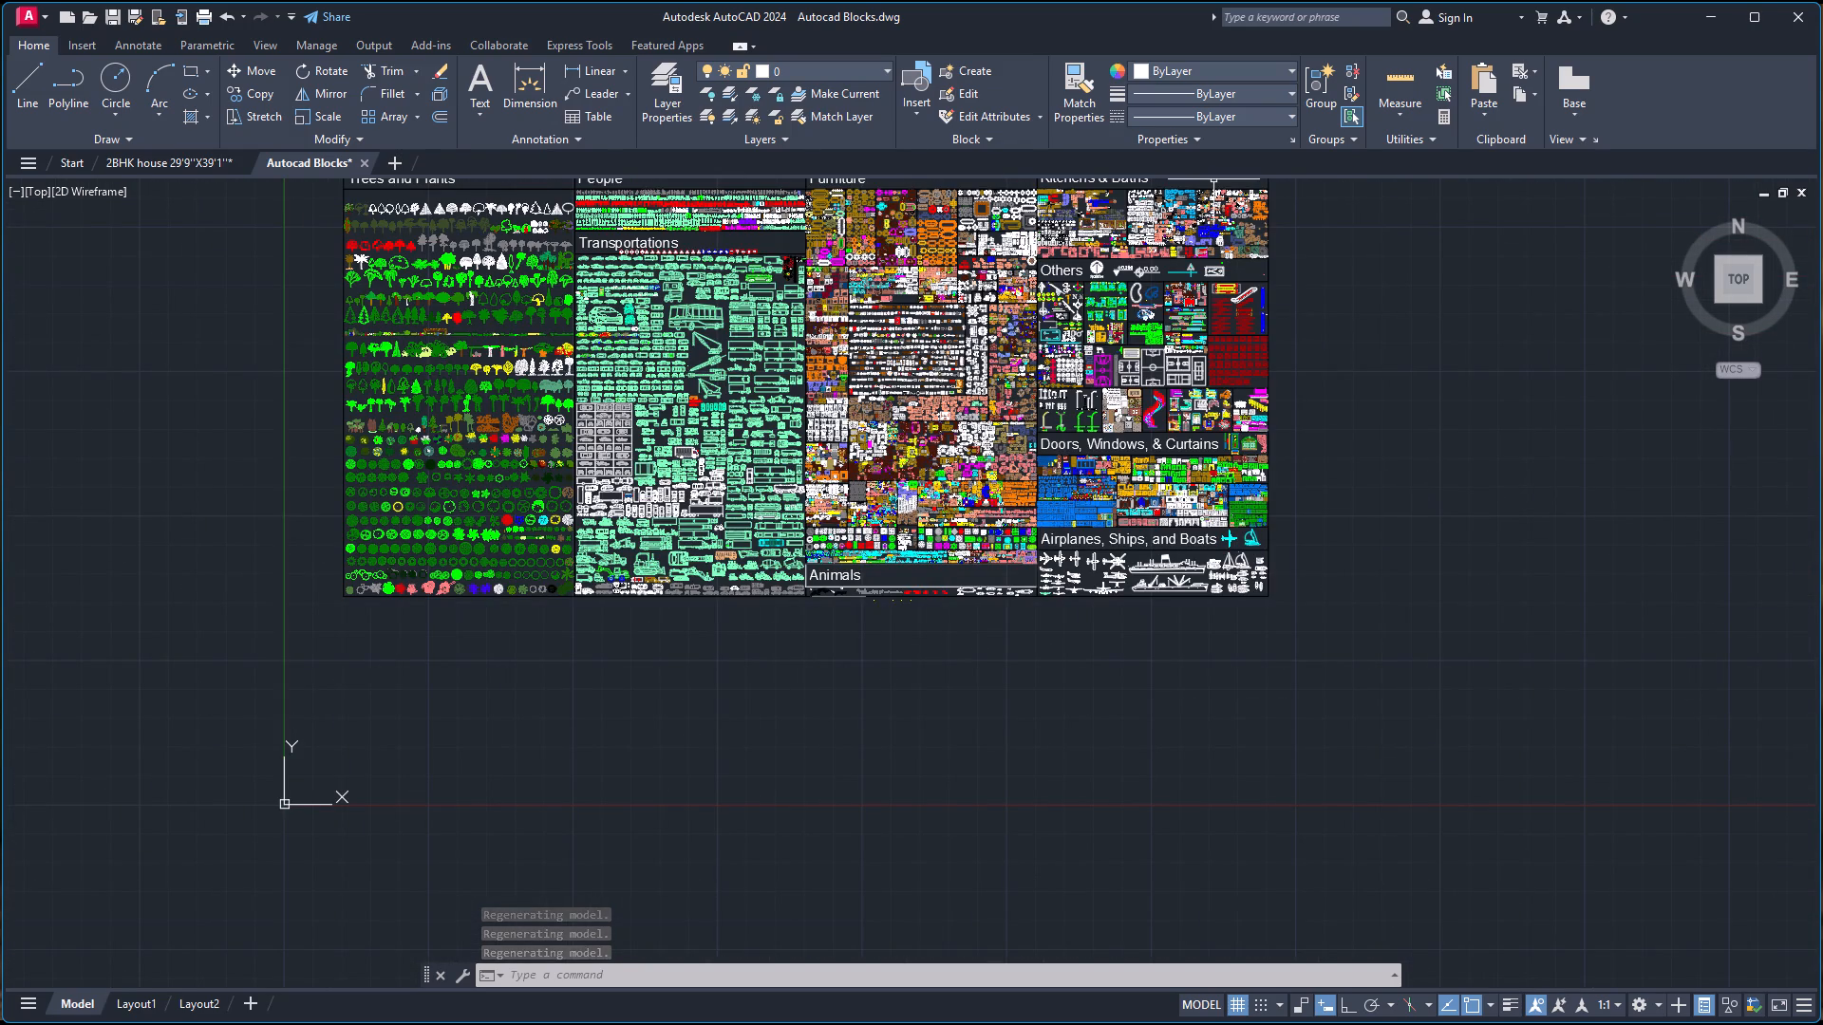
scroll(1050, 195, up, 3)
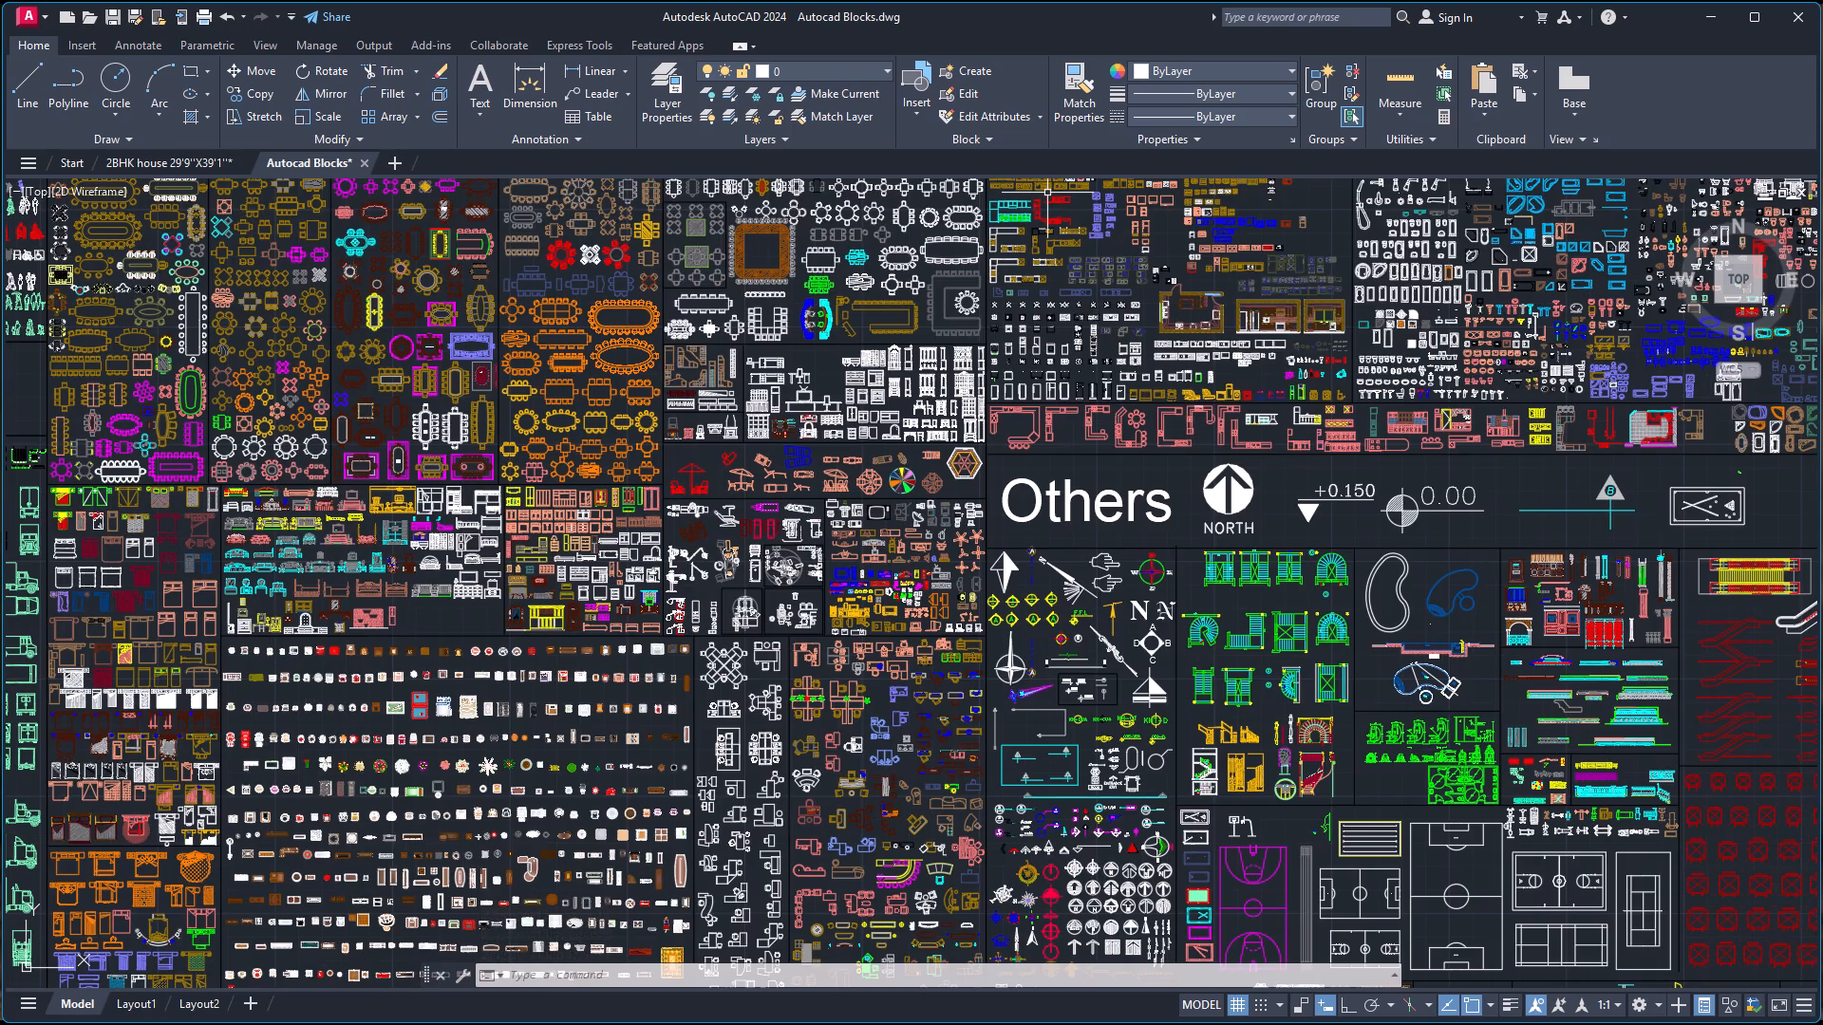
scroll(1091, 330, up, 3)
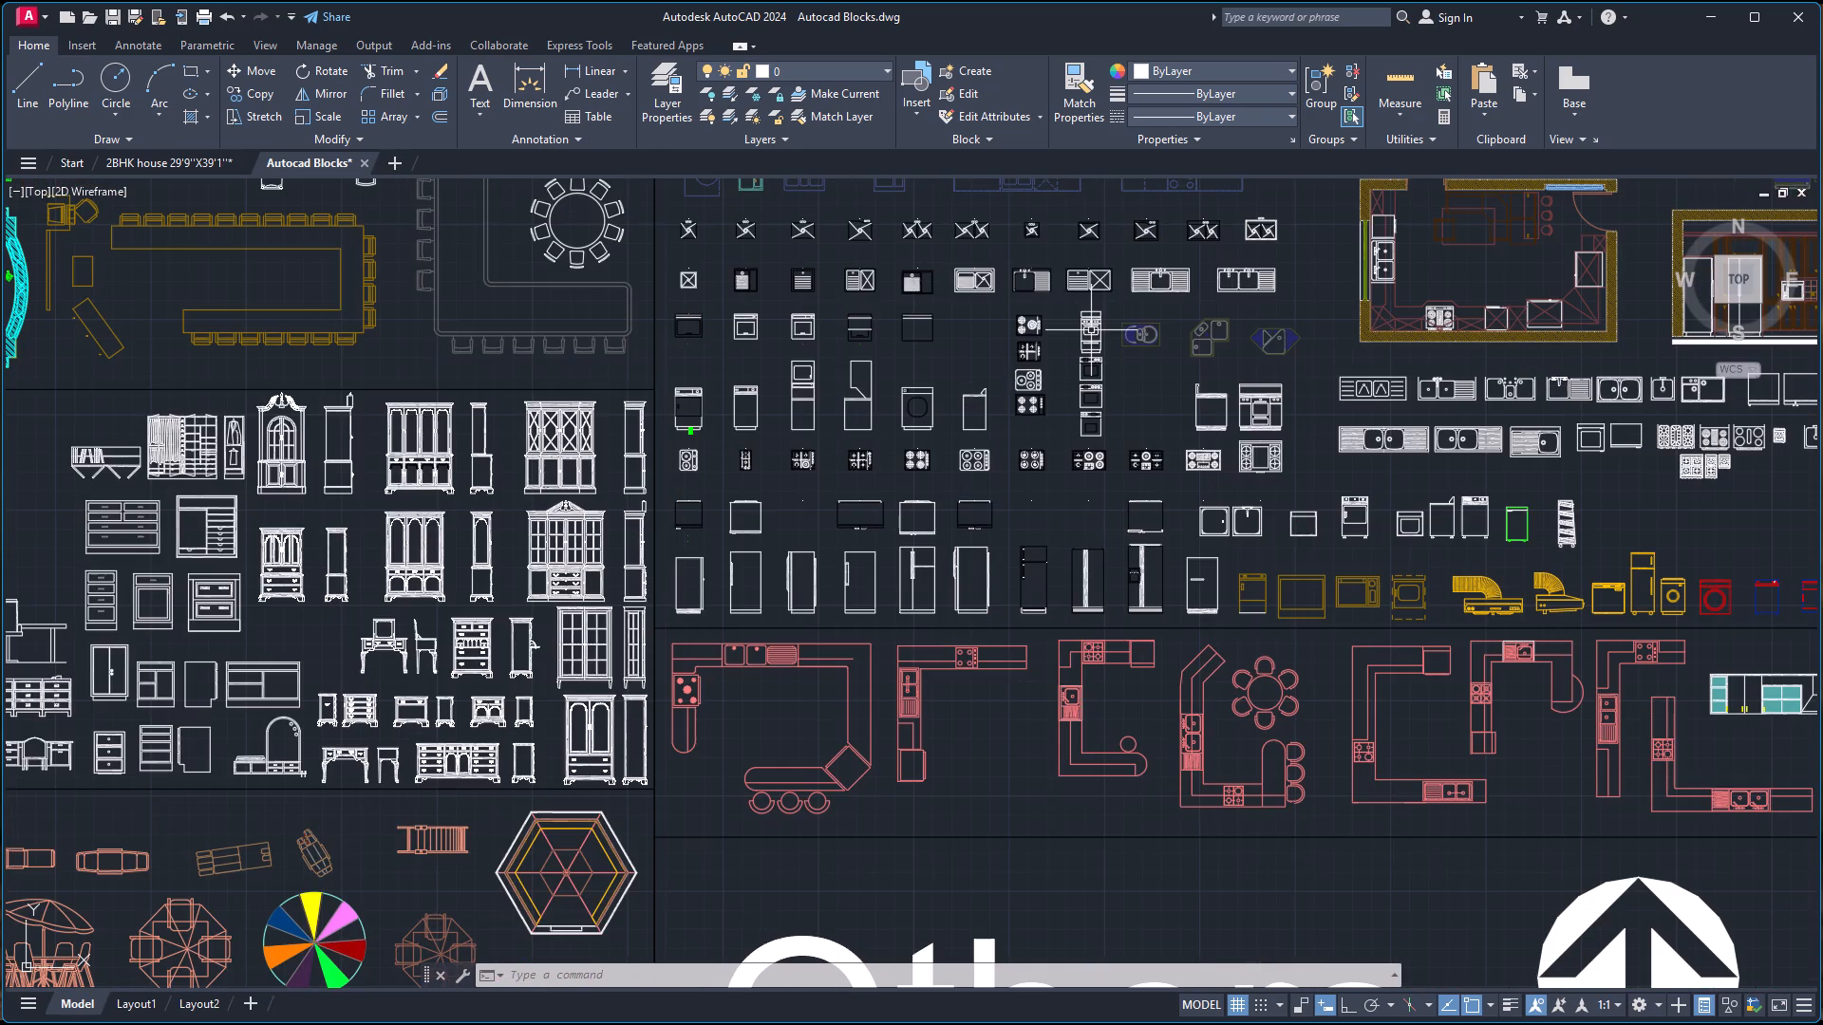
scroll(1091, 330, up, 1)
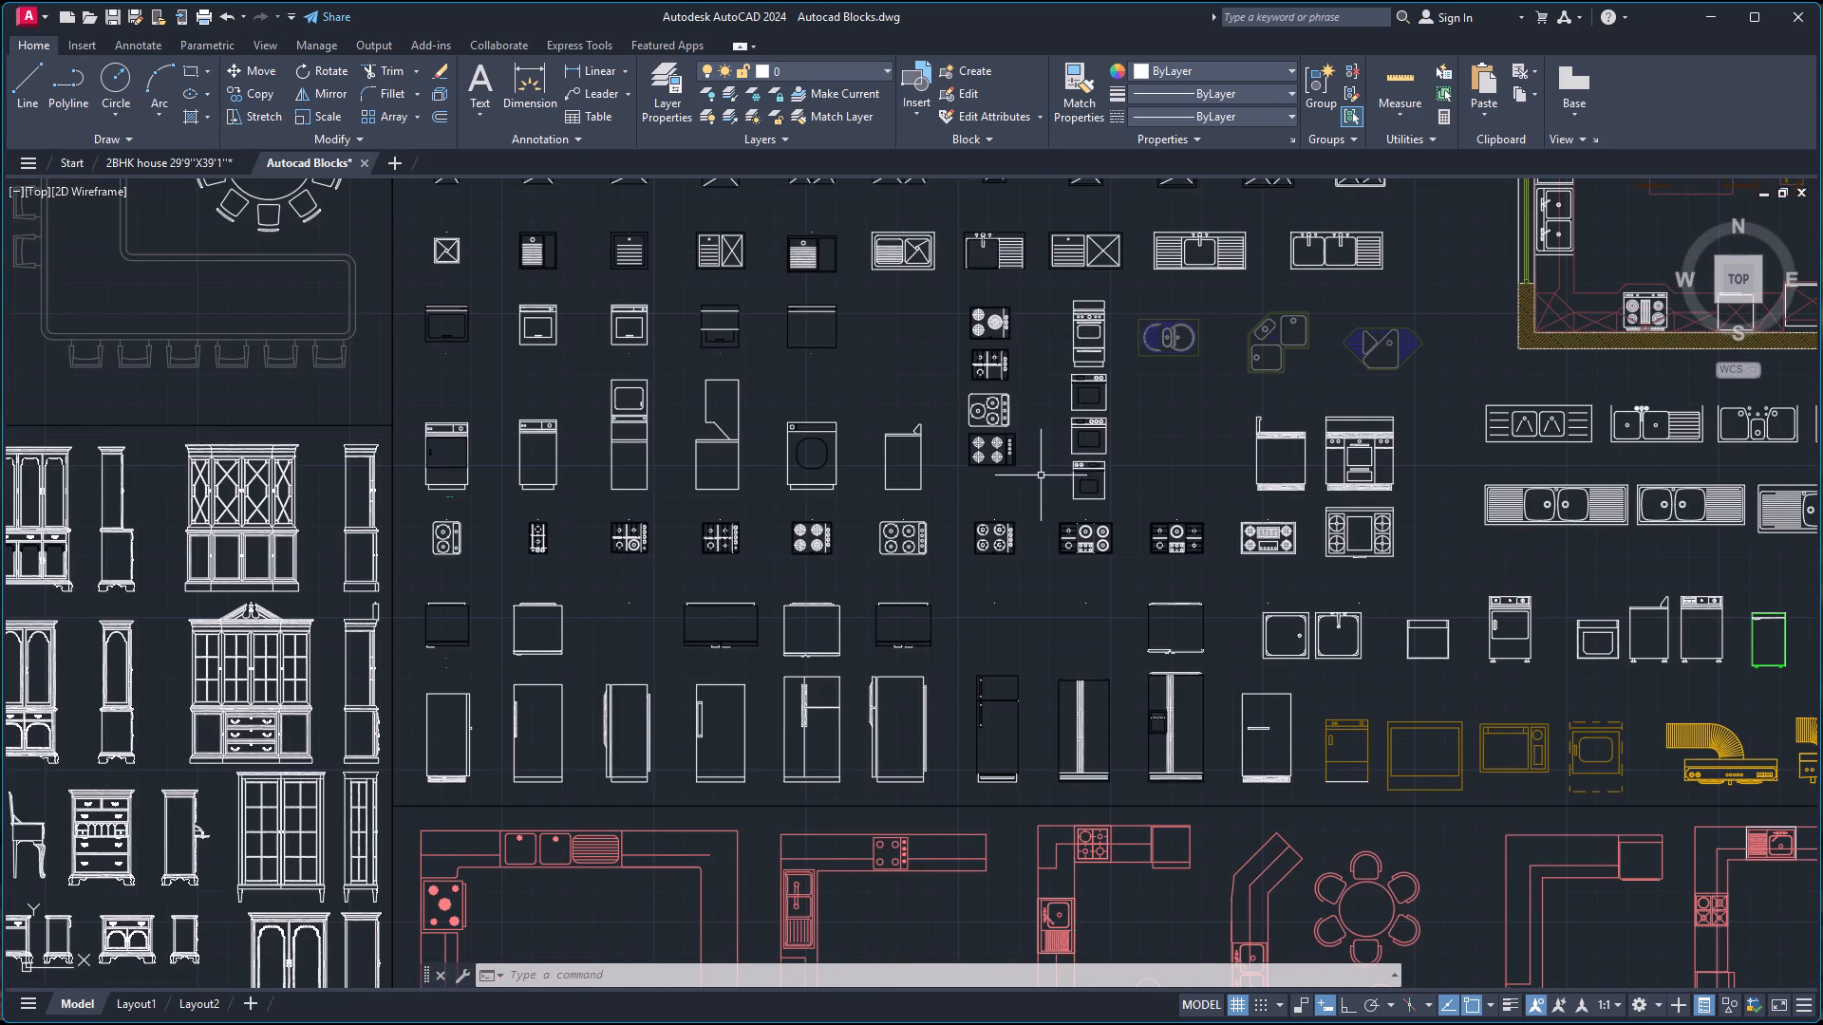
scroll(1015, 491, up, 2)
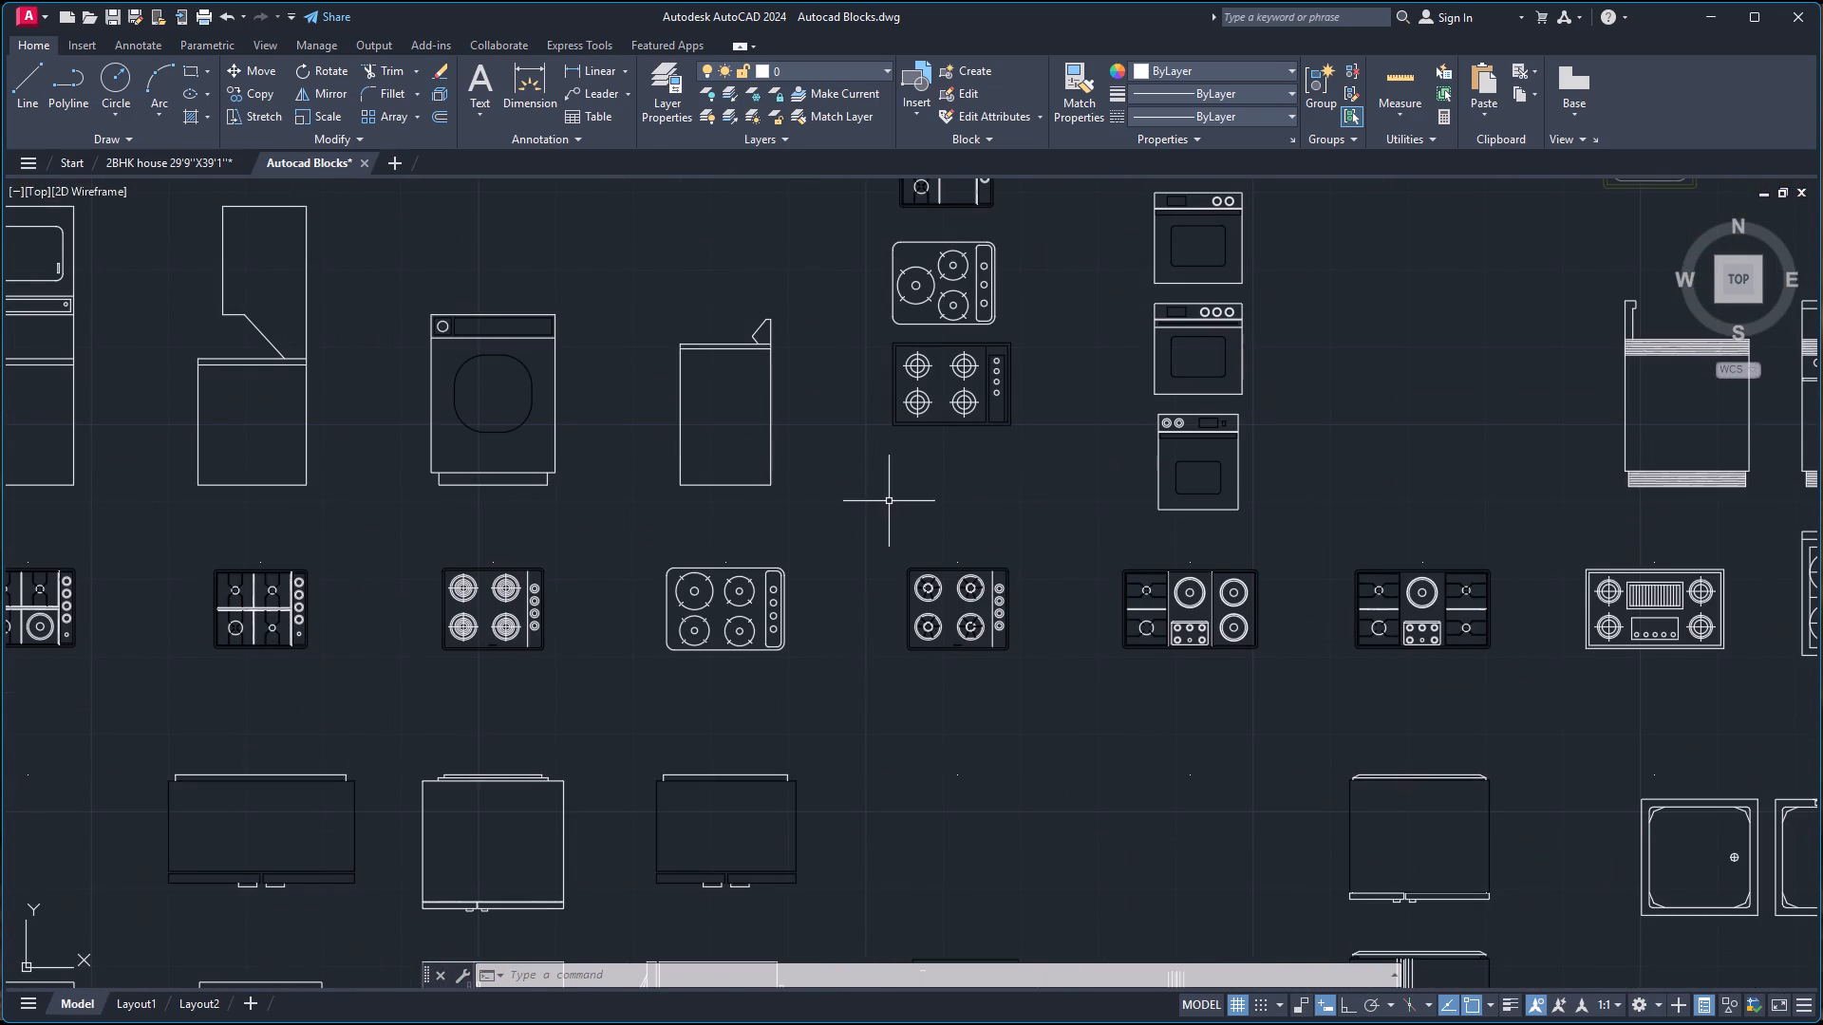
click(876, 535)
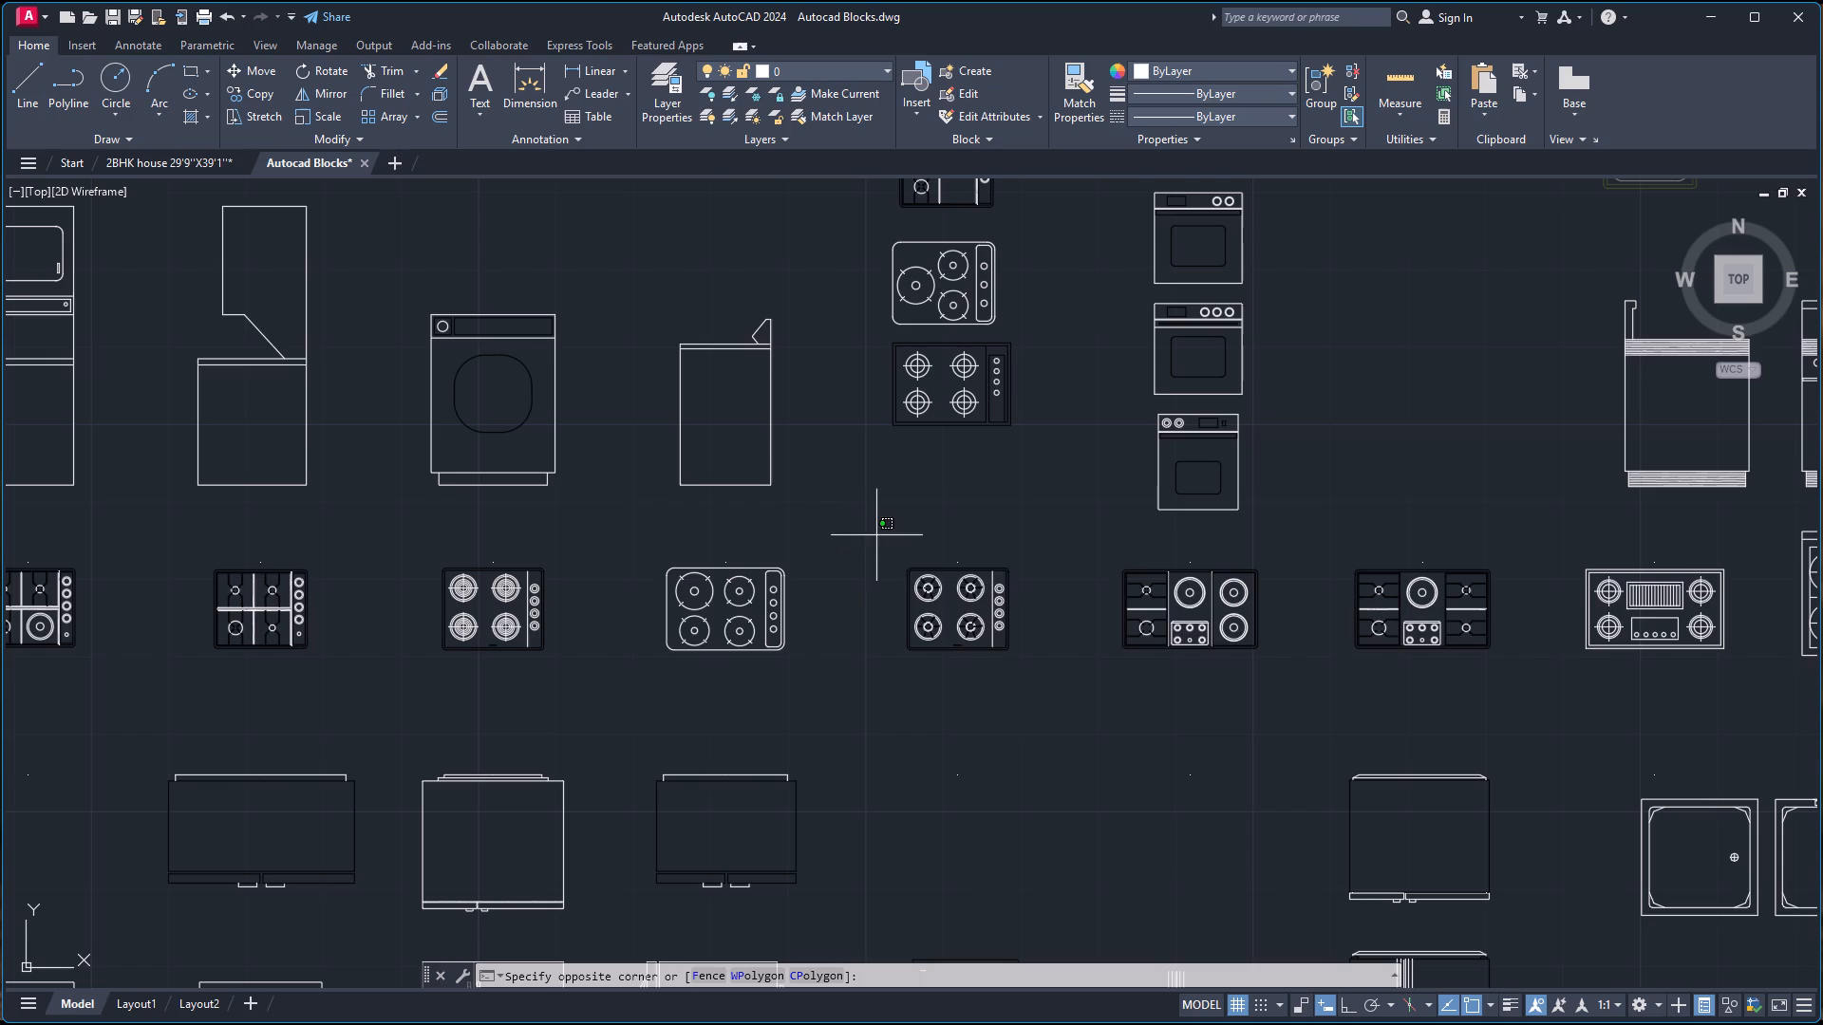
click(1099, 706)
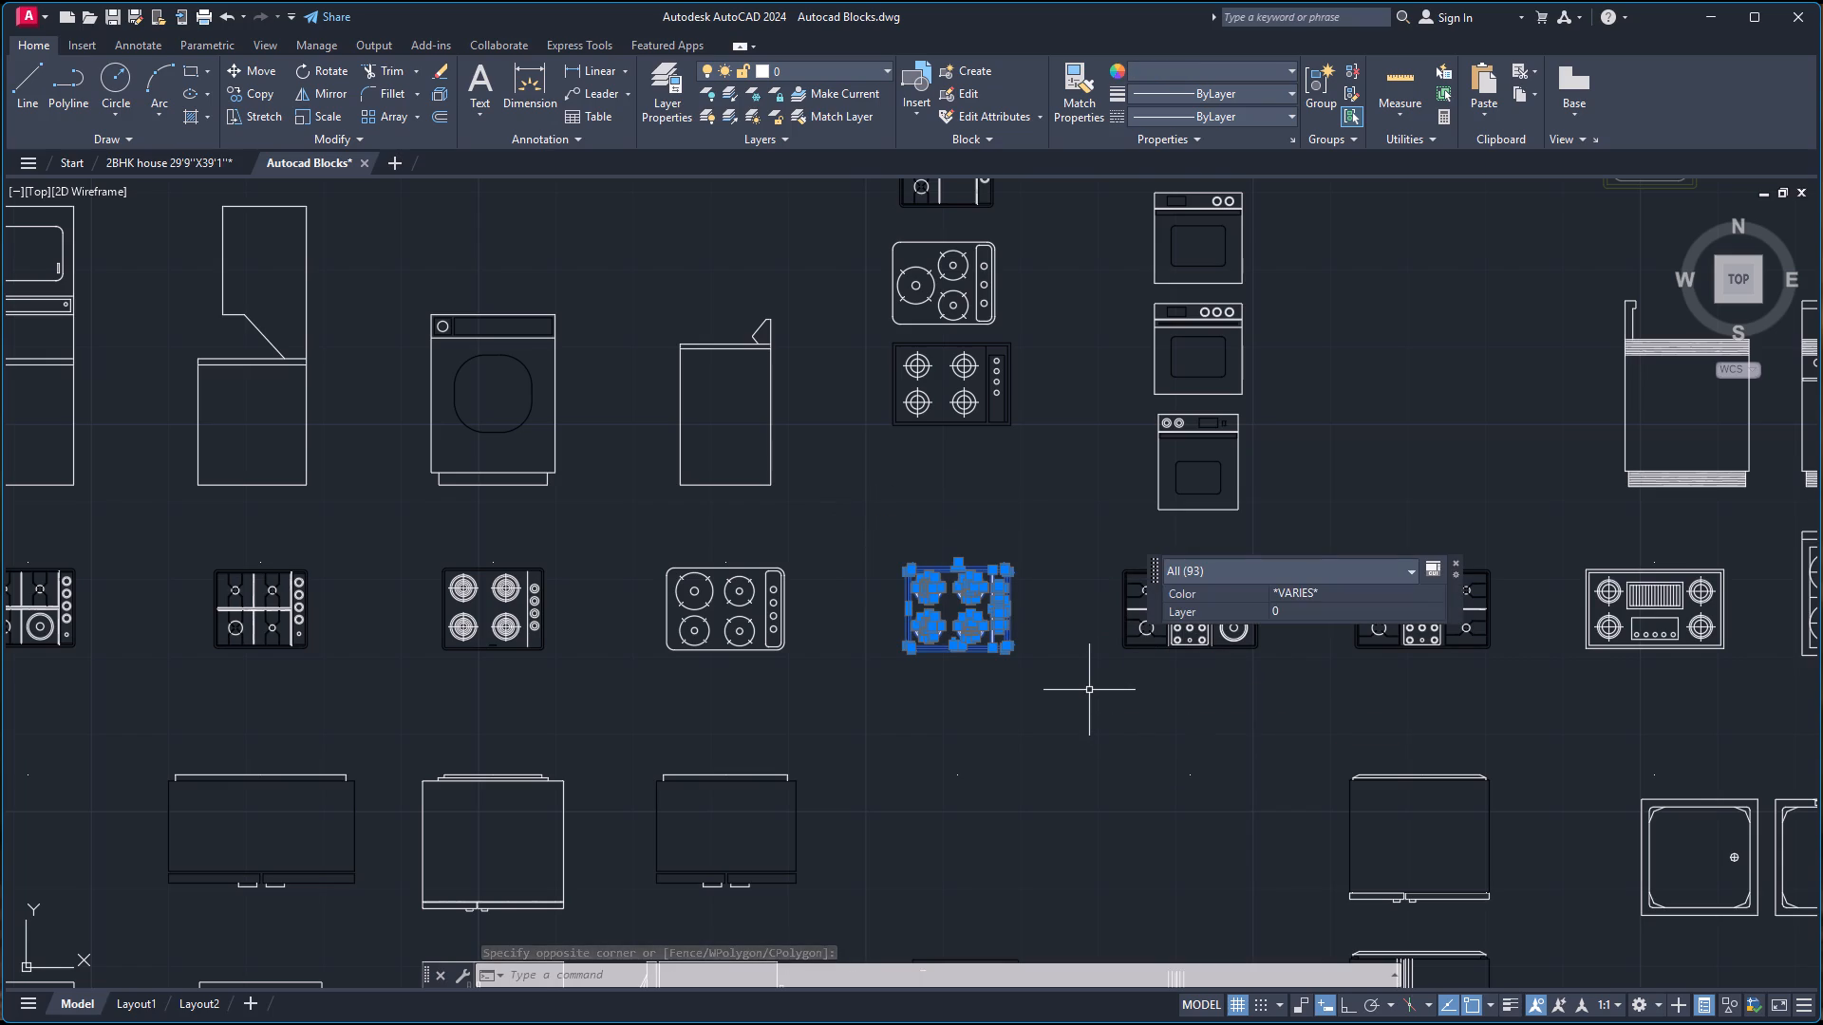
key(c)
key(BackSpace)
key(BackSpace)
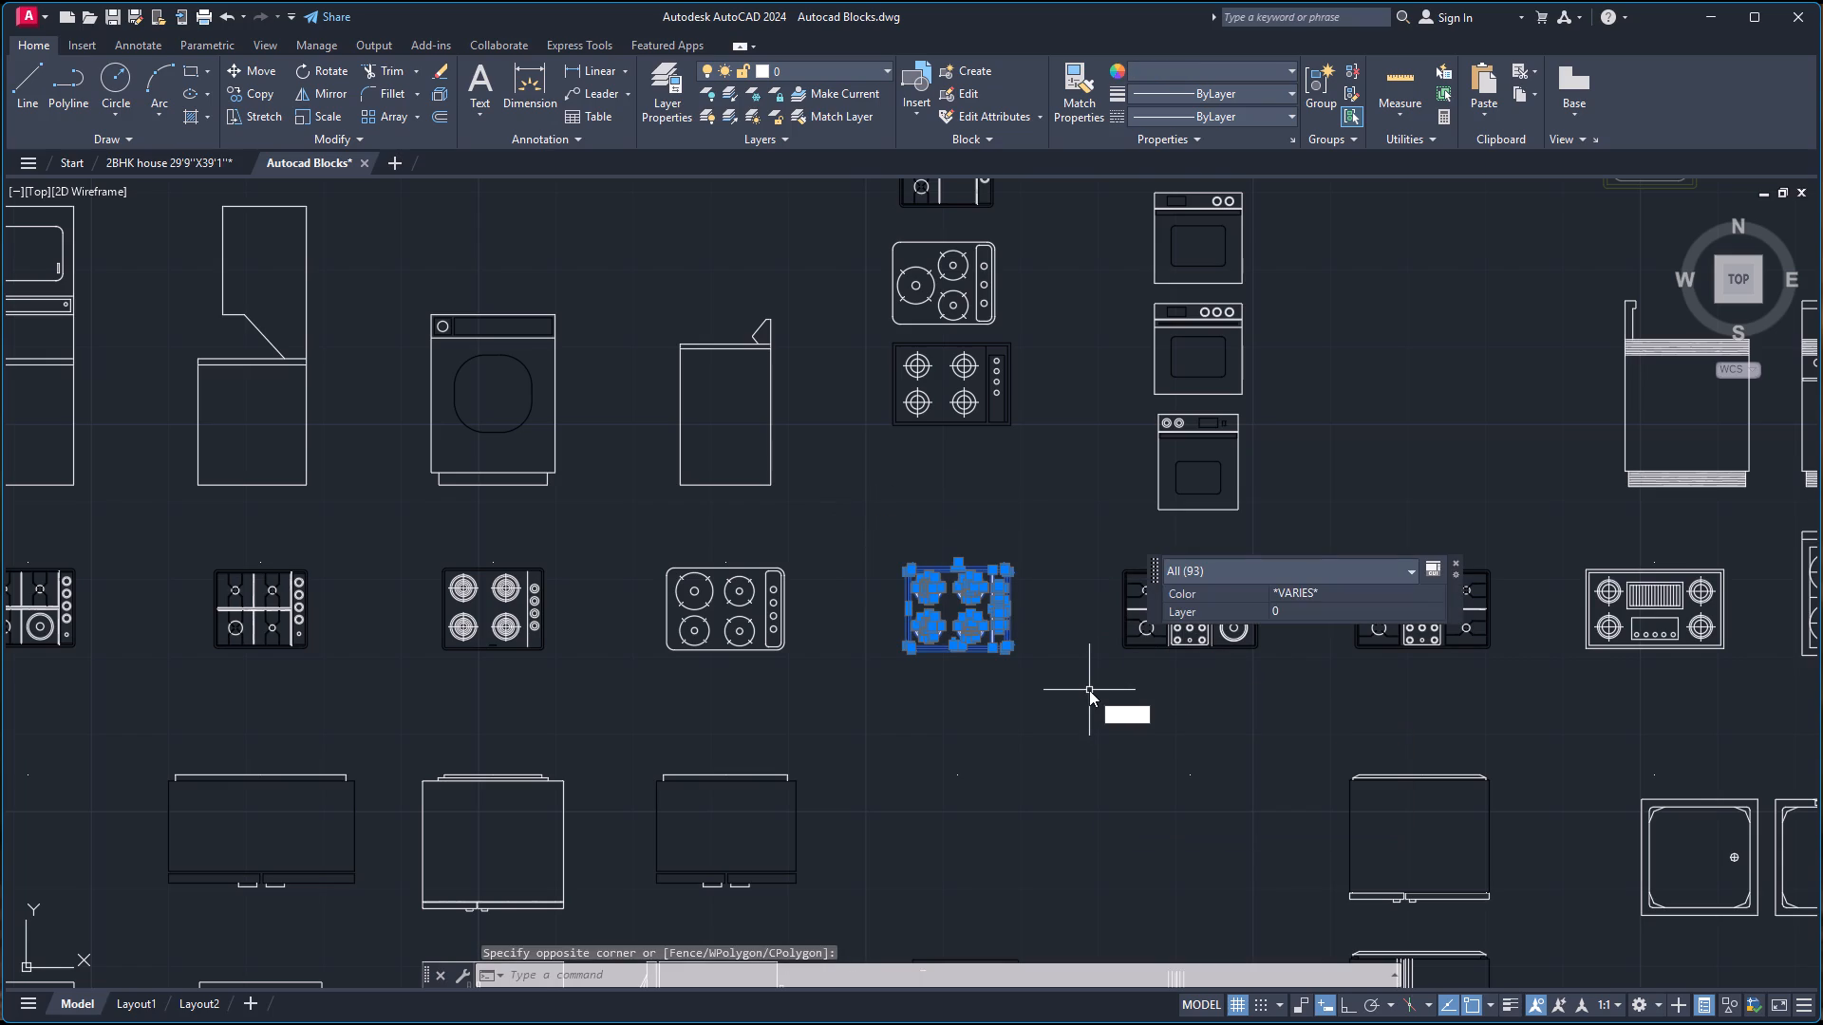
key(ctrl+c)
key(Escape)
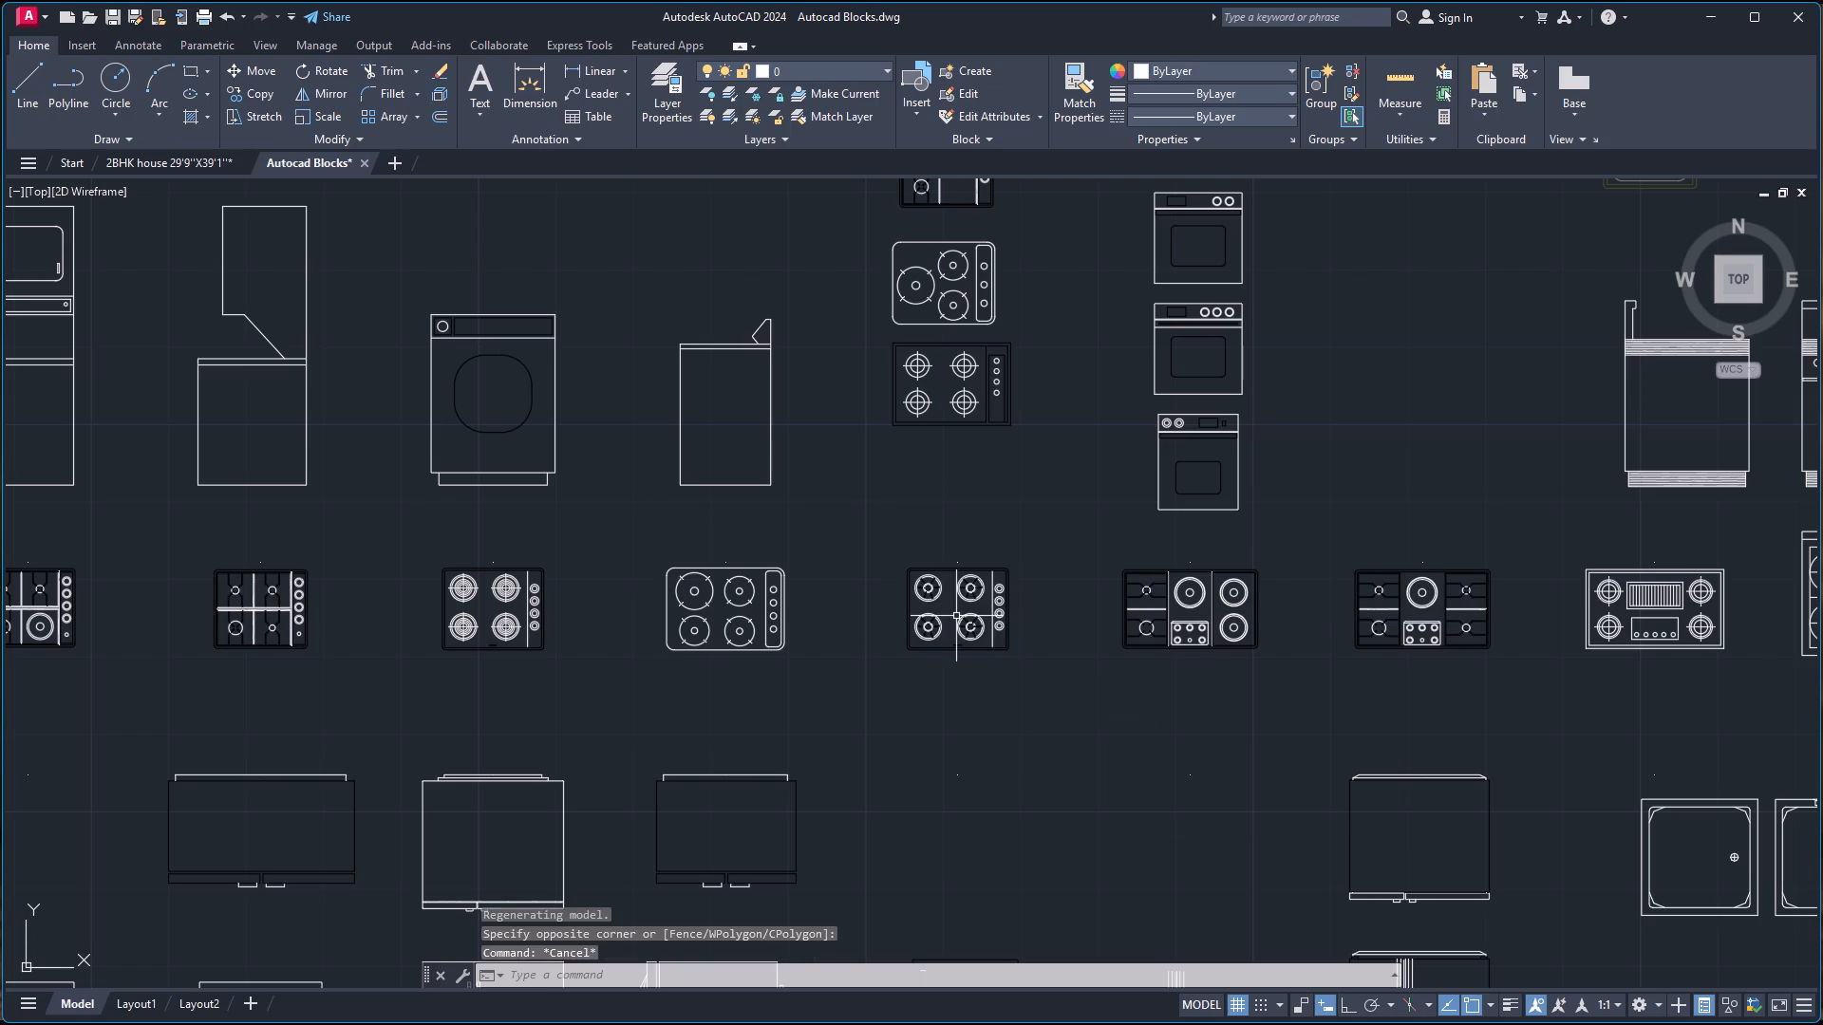
Copy the four-burner cooktop with round burners and paste it into the 2BHK house drawing, in the empty area west of the plan.
click(852, 549)
click(1071, 682)
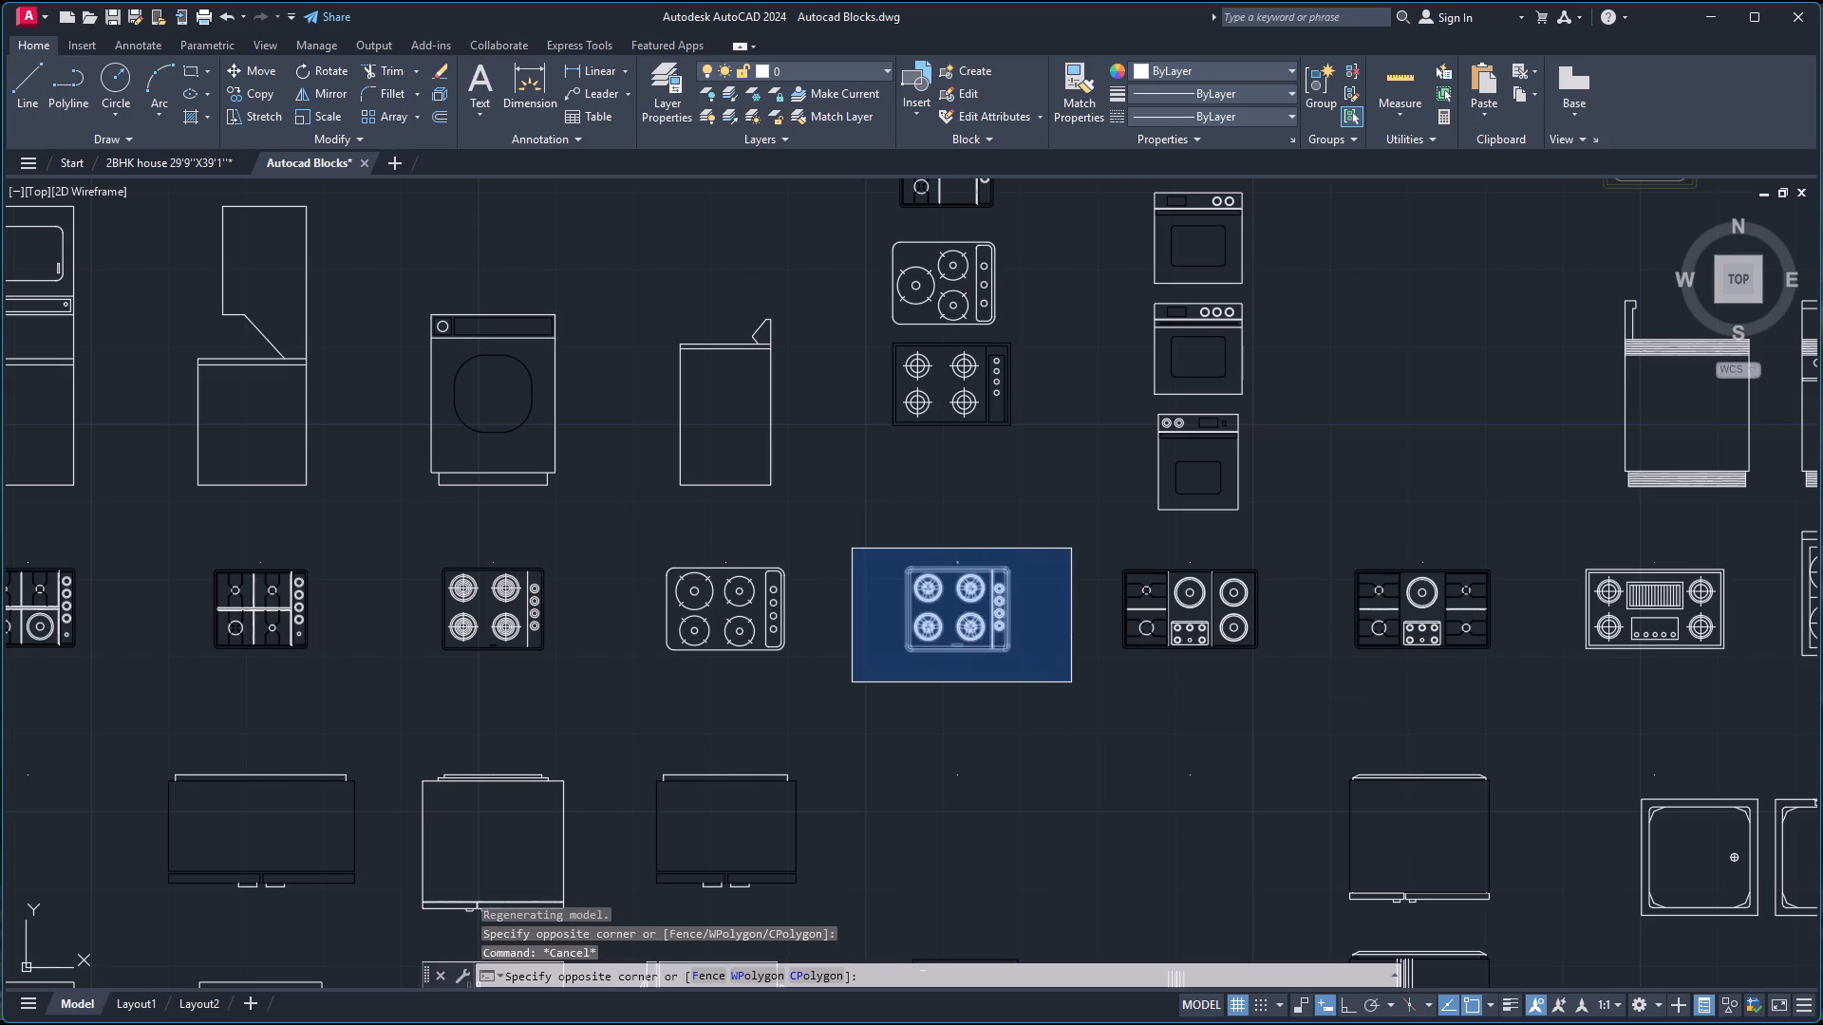
key(ctrl+c)
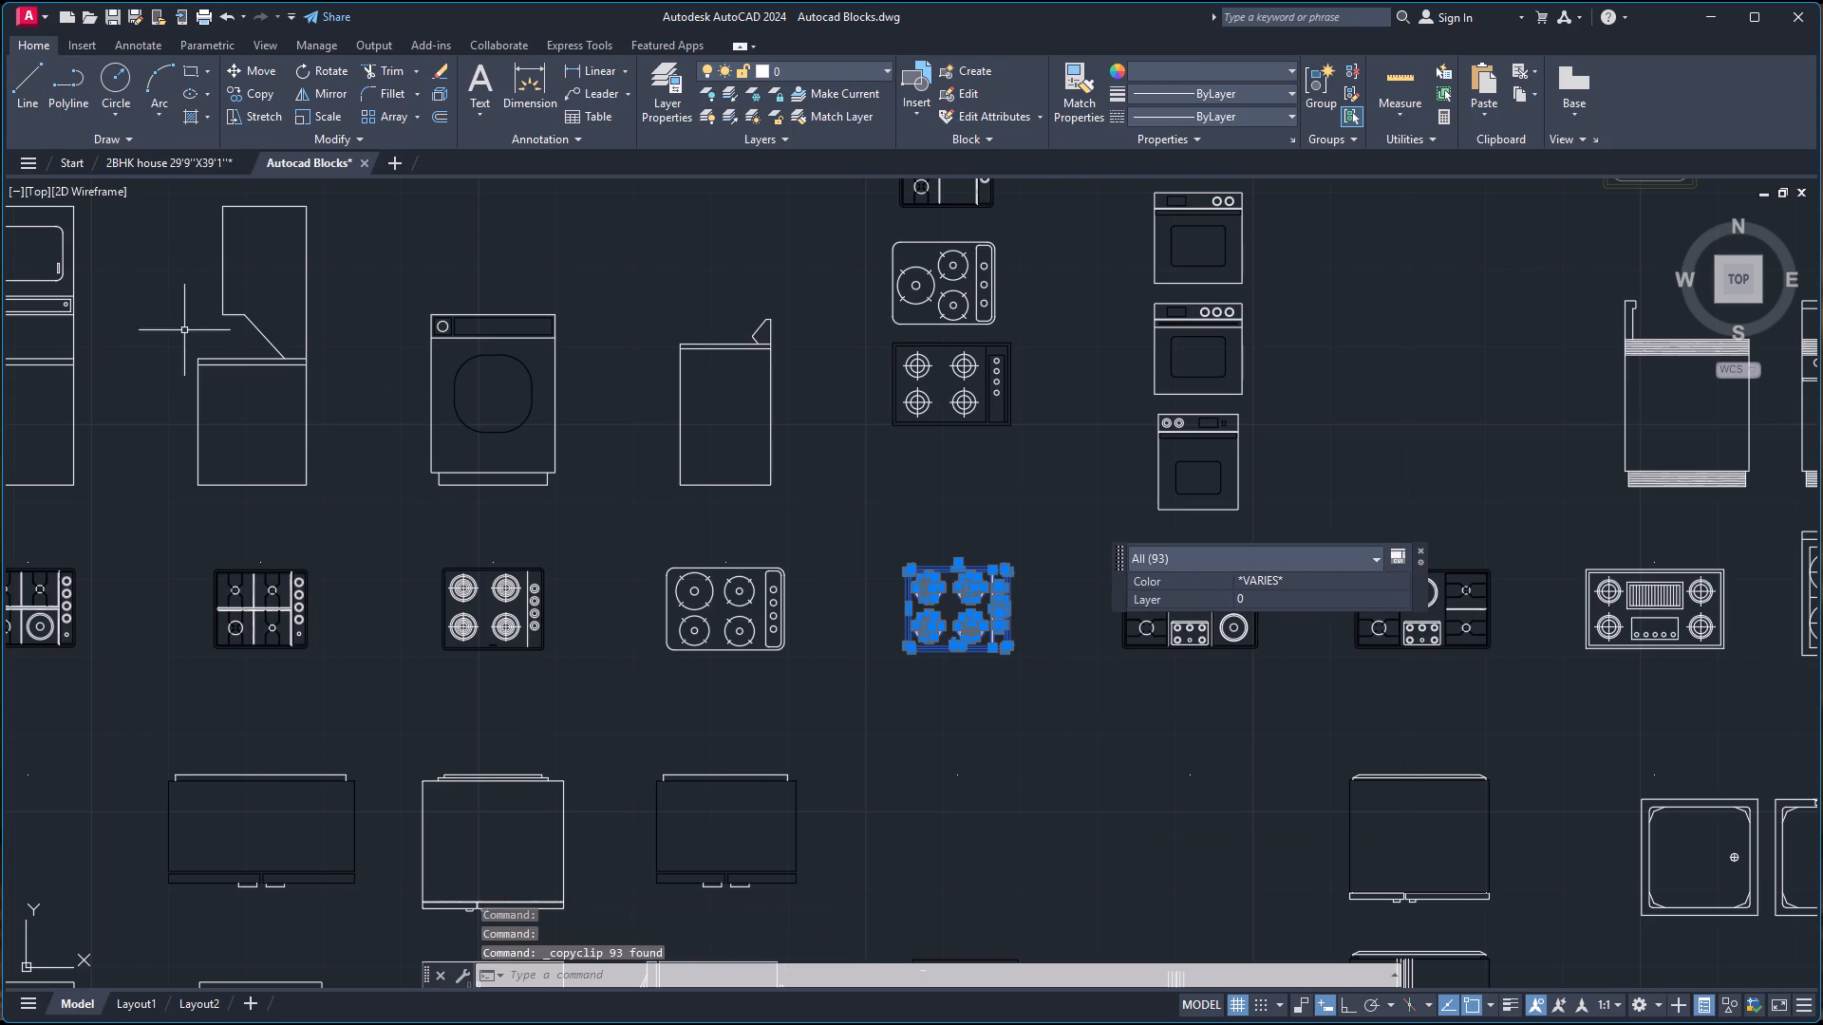
click(210, 171)
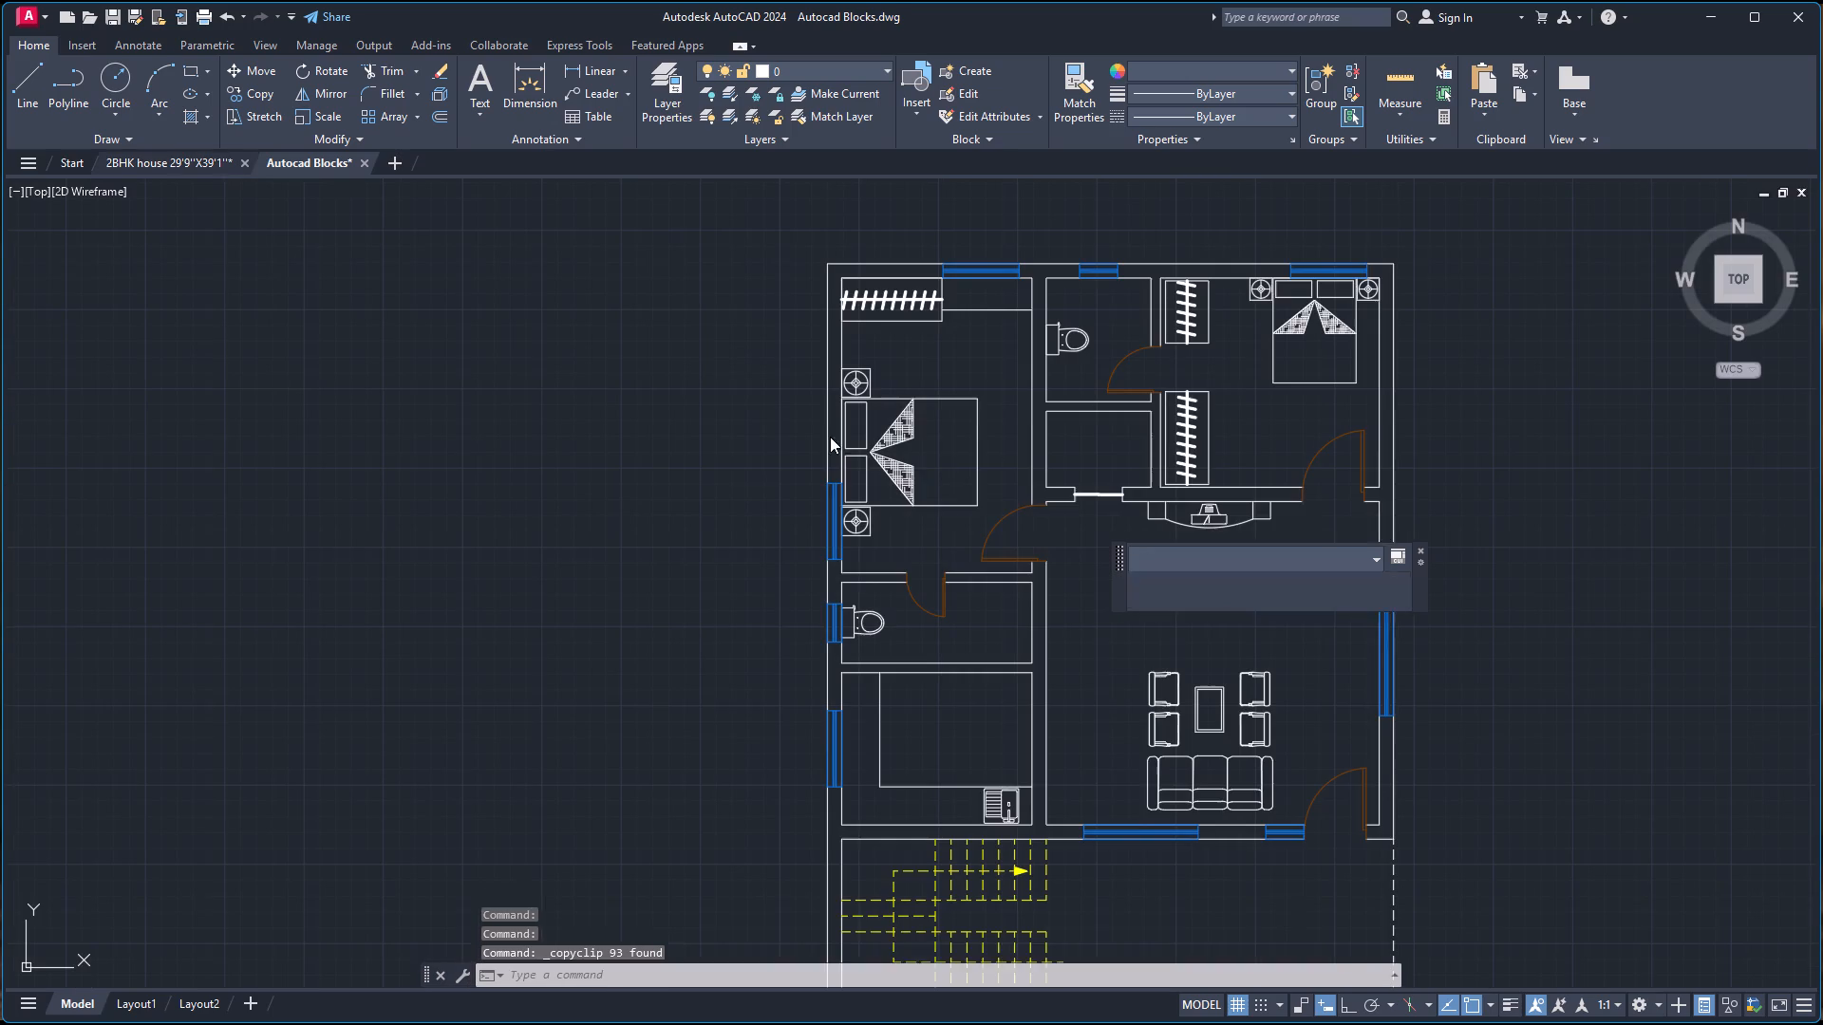
click(527, 583)
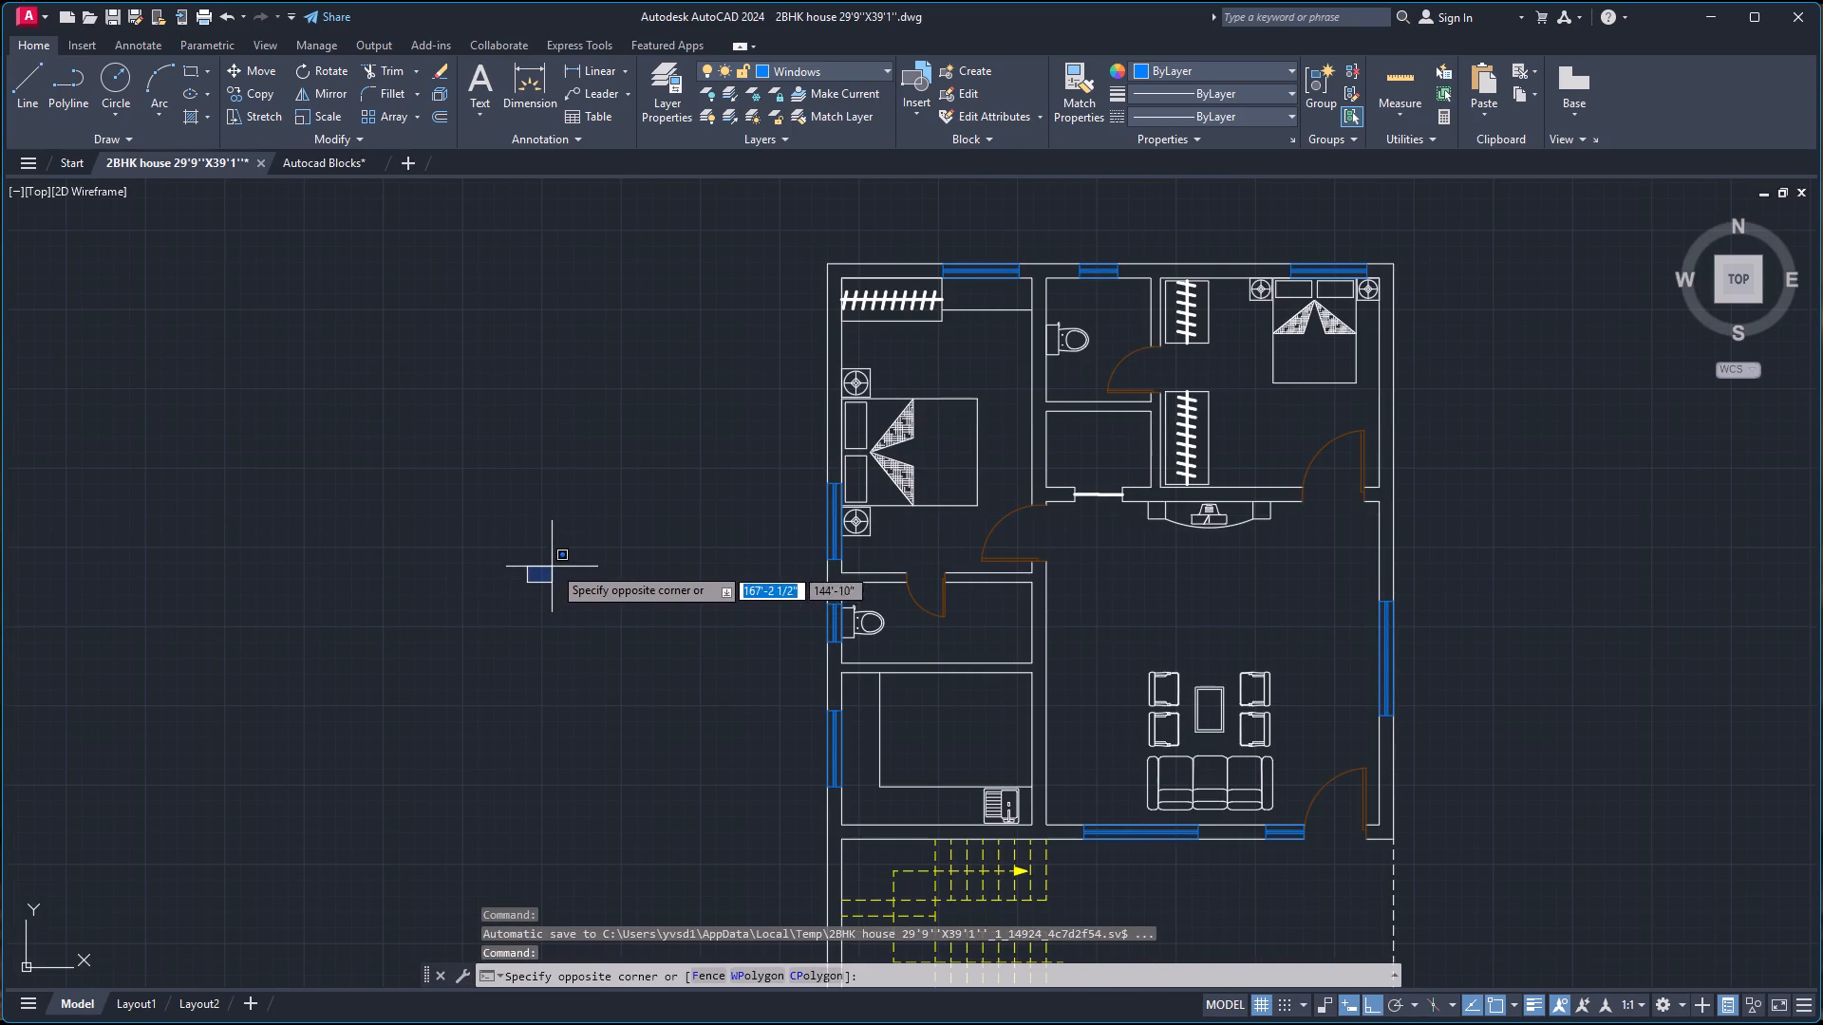
key(ctrl+v)
click(603, 561)
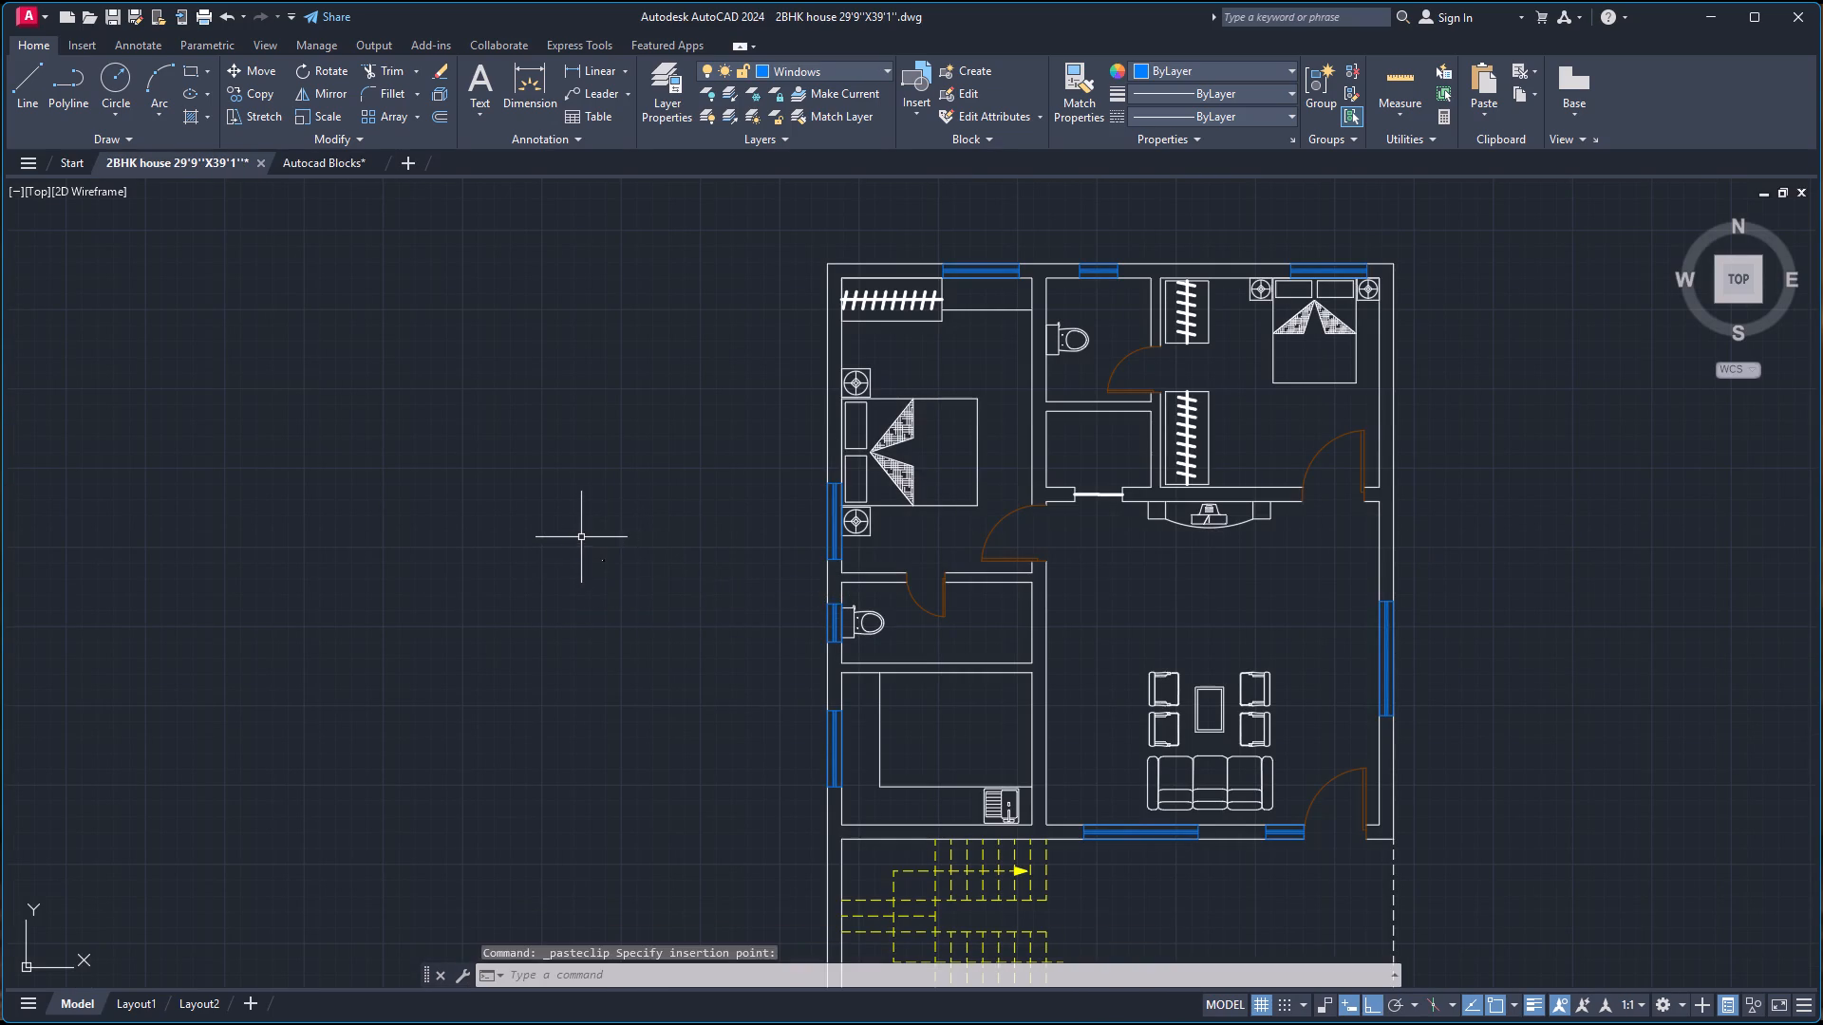
Delete the stray point just above the pasted cooktop.
scroll(582, 537, up, 4)
scroll(737, 726, up, 4)
scroll(611, 624, up, 3)
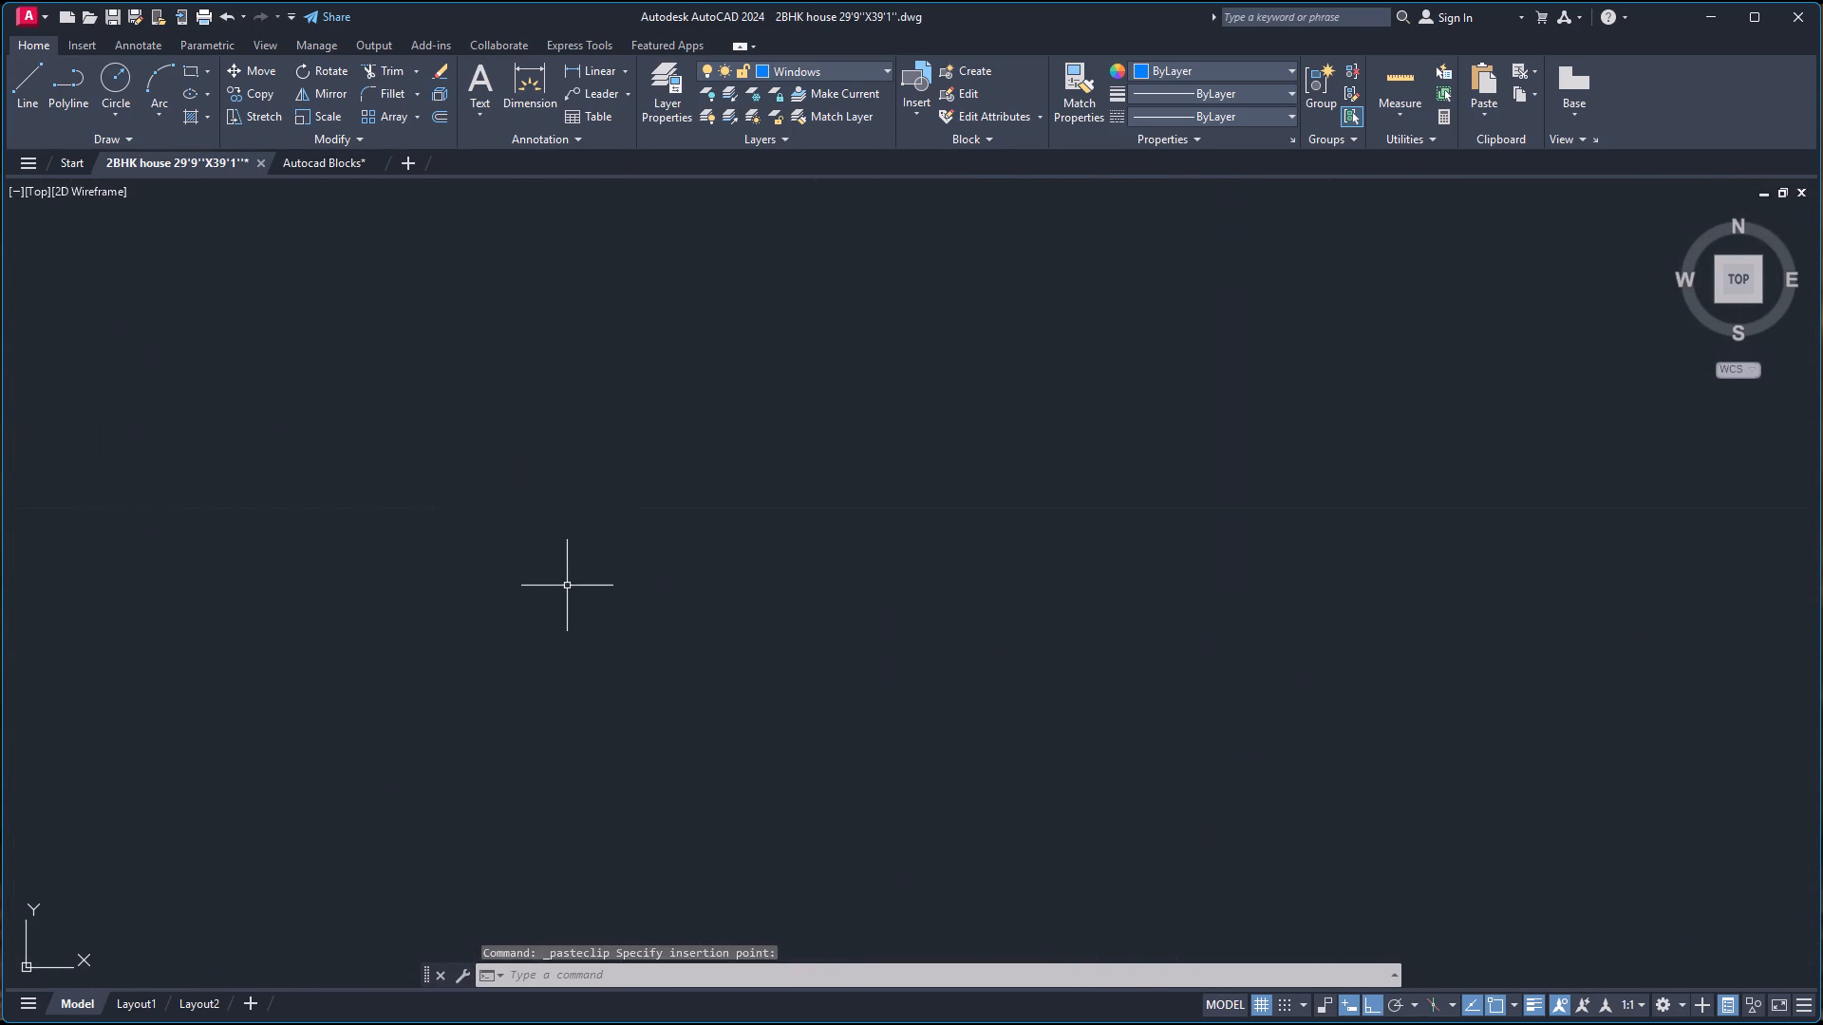
scroll(560, 587, down, 4)
scroll(492, 512, up, 4)
scroll(388, 562, up, 3)
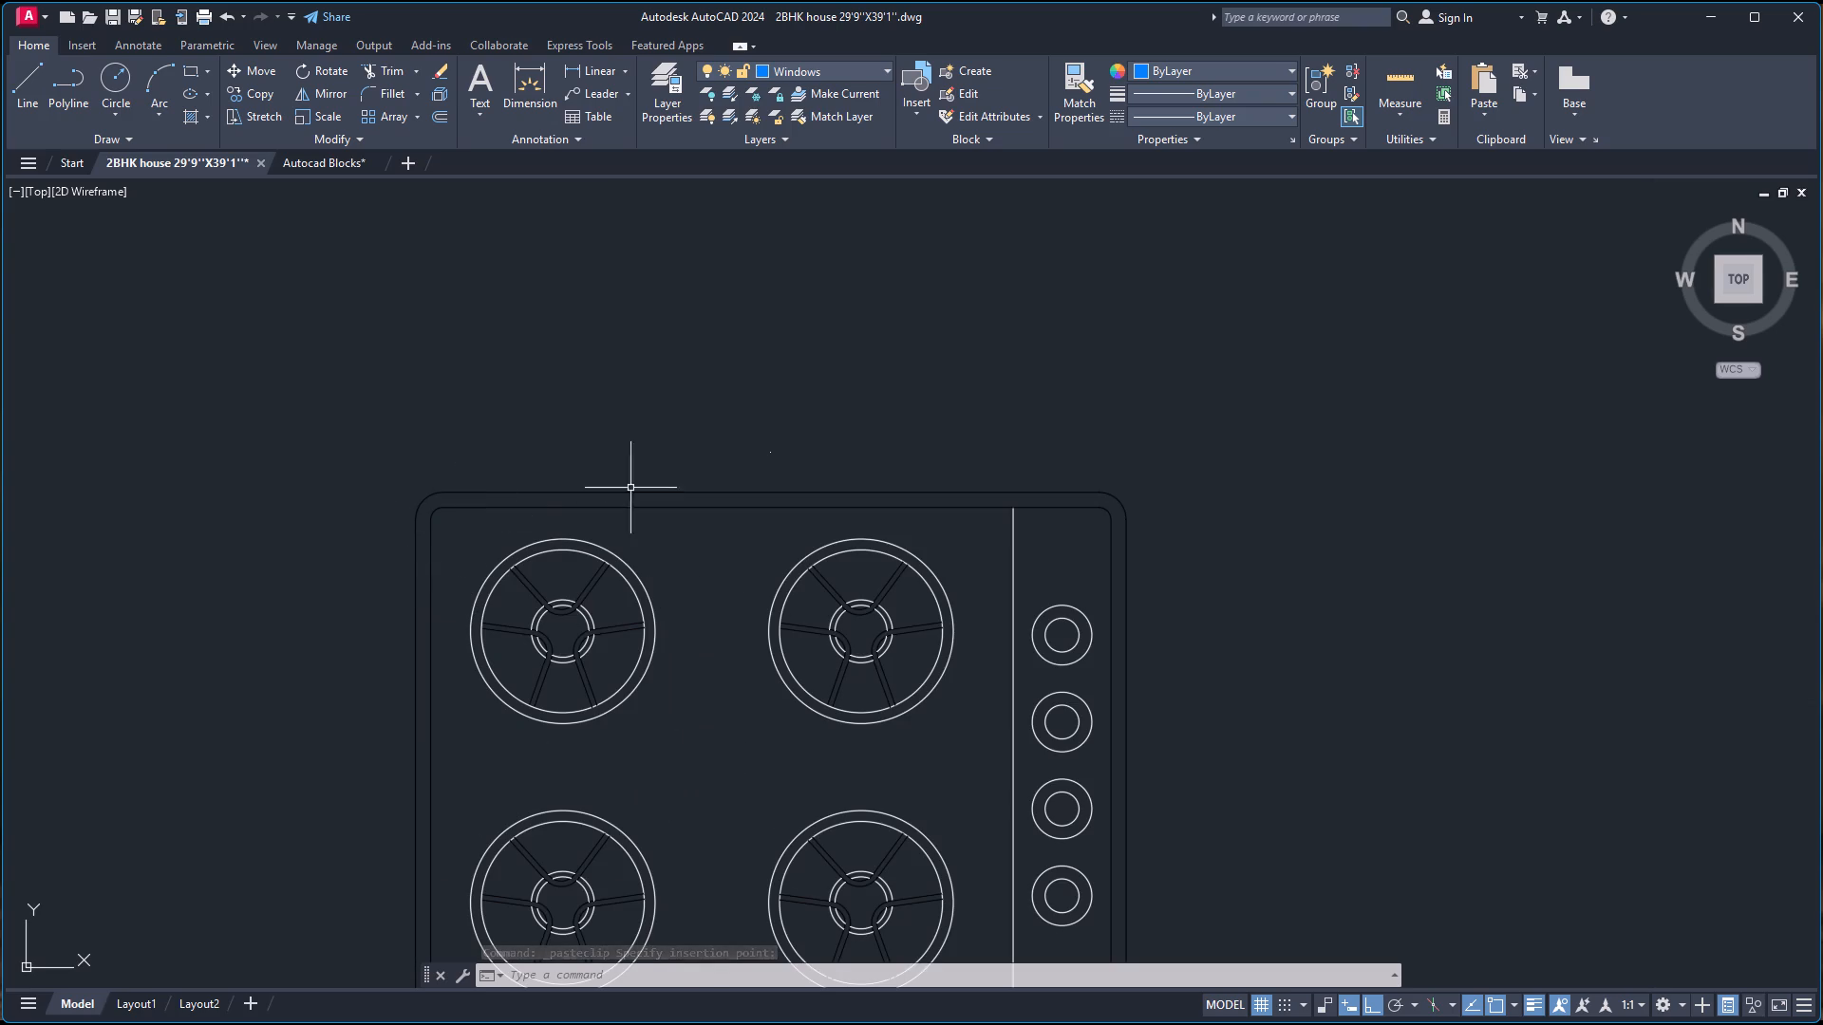
click(769, 452)
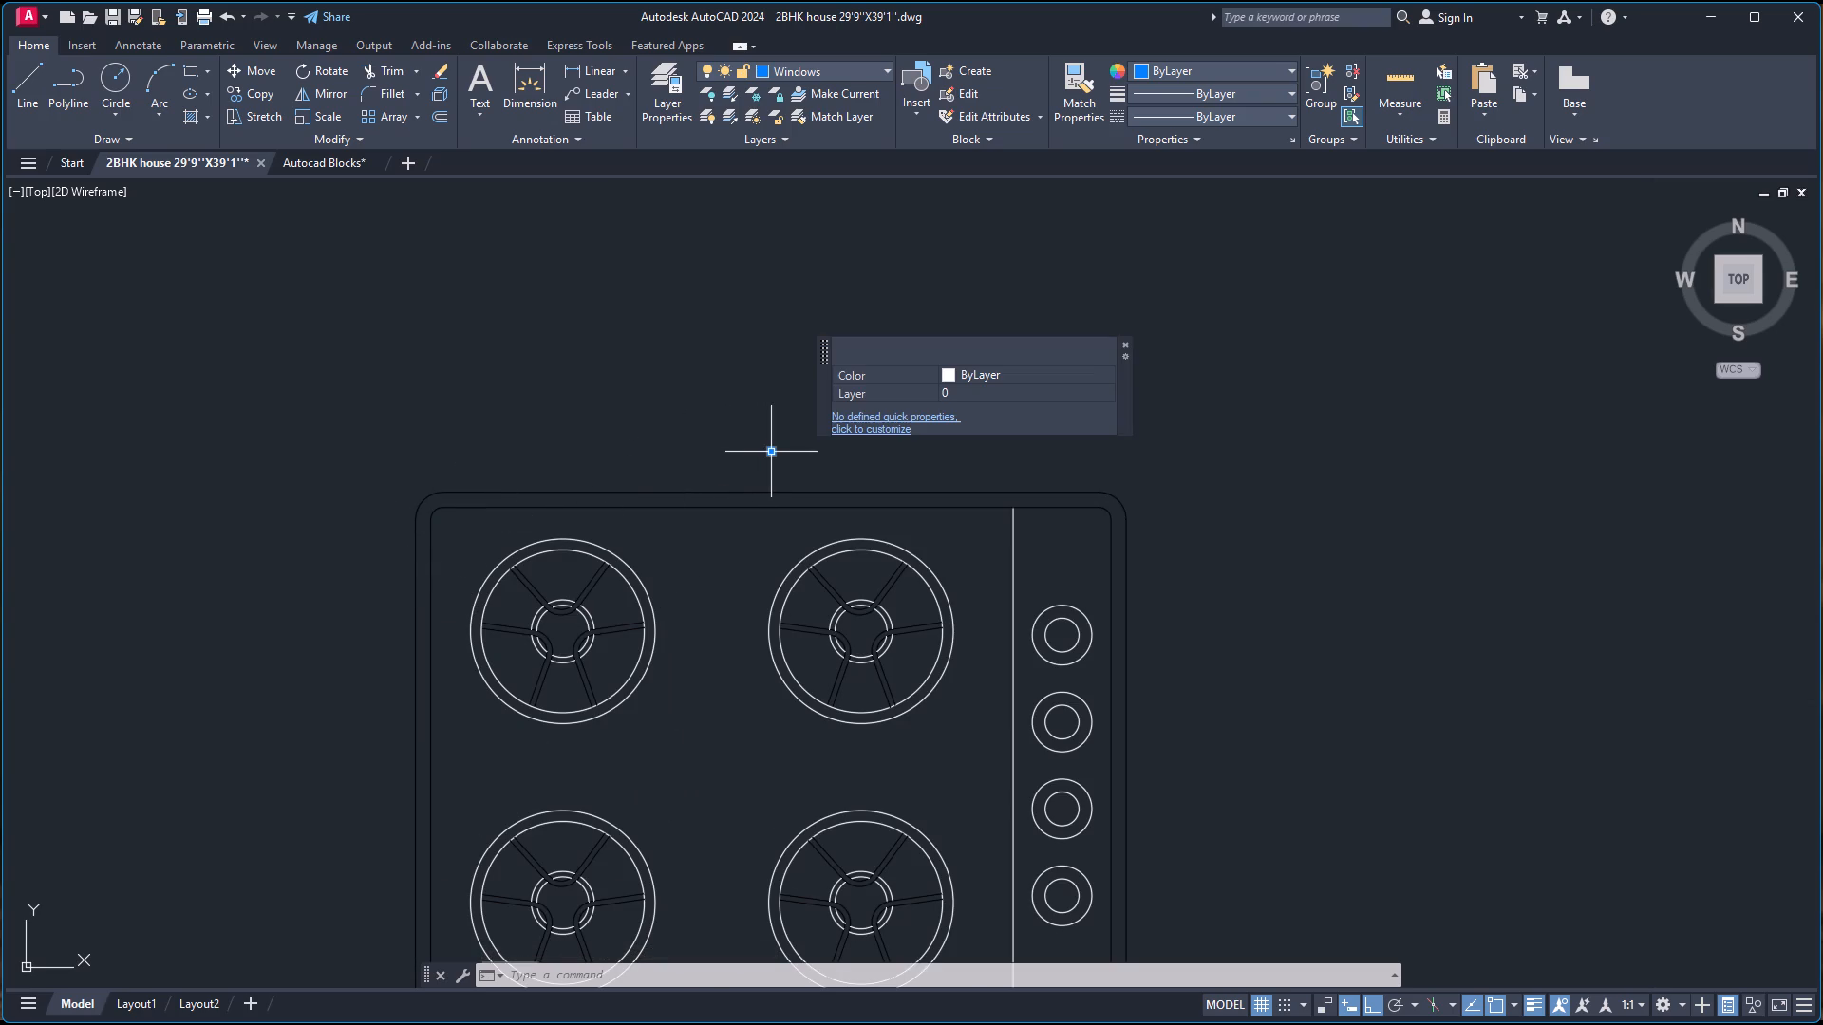
key(Delete)
Set the colour of all the cooktop's objects to ByLayer.
scroll(573, 458, down, 3)
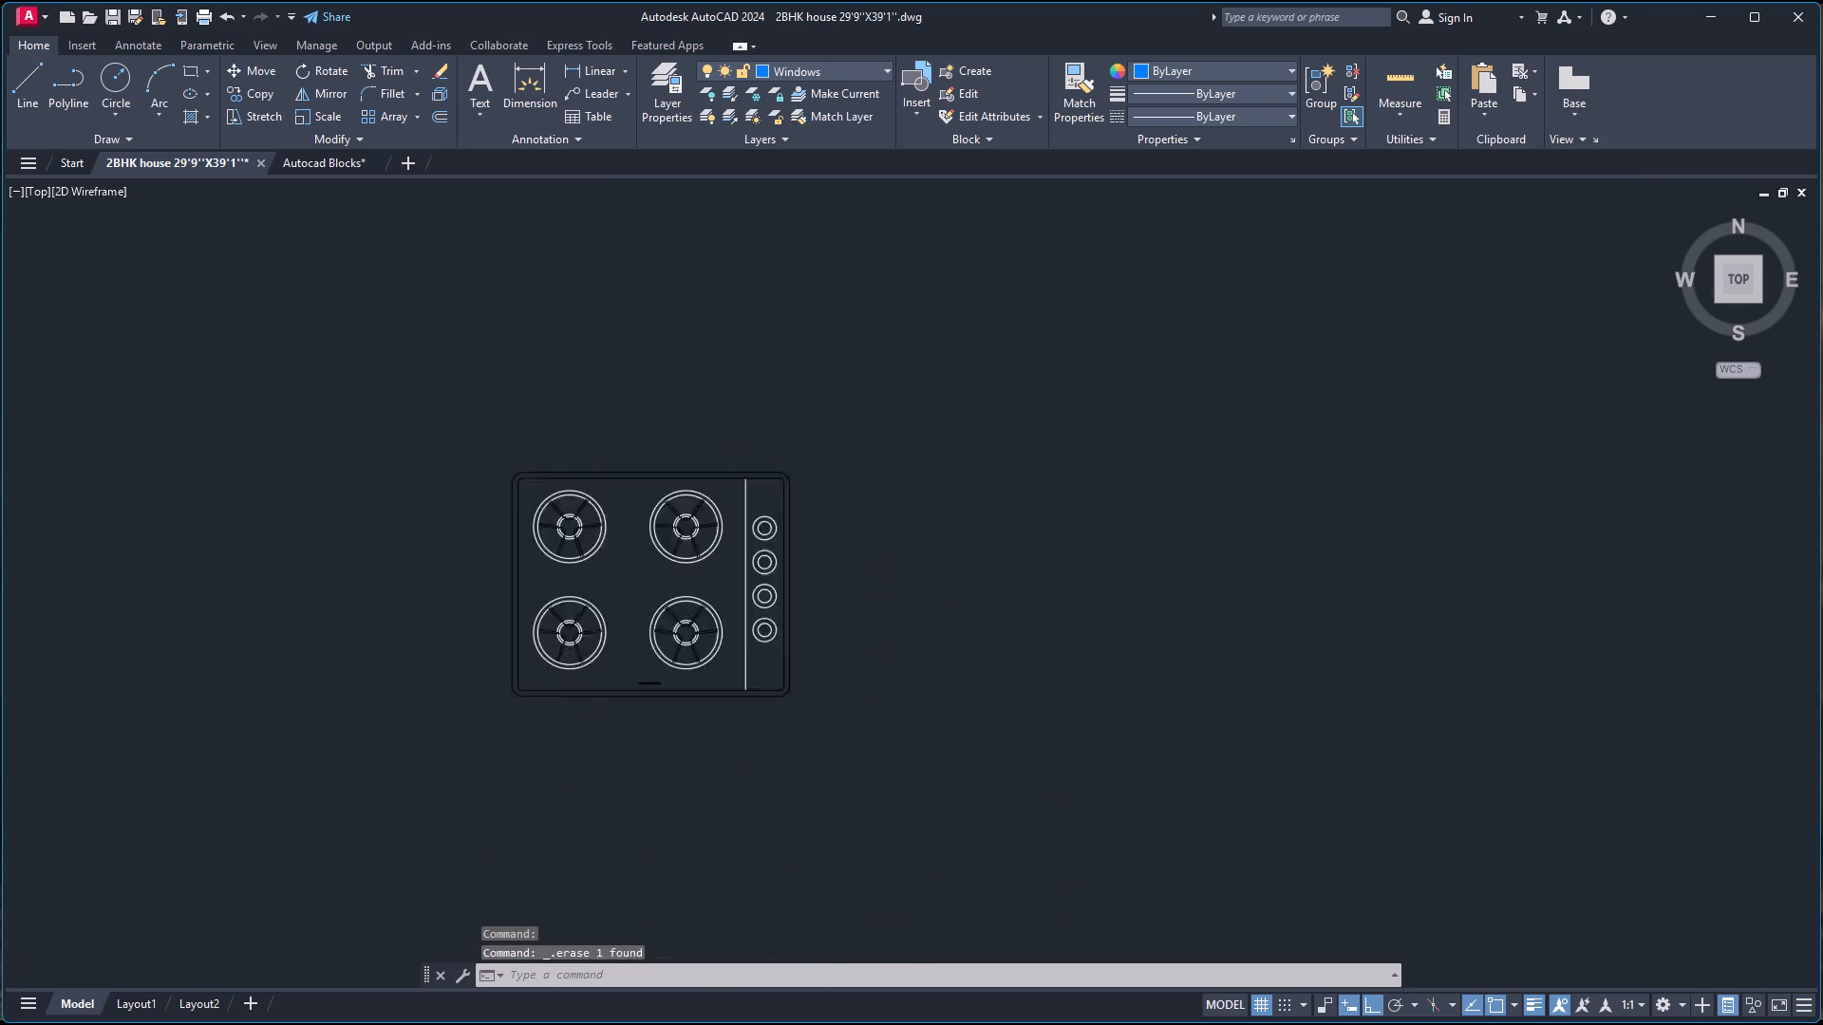
click(490, 394)
click(817, 703)
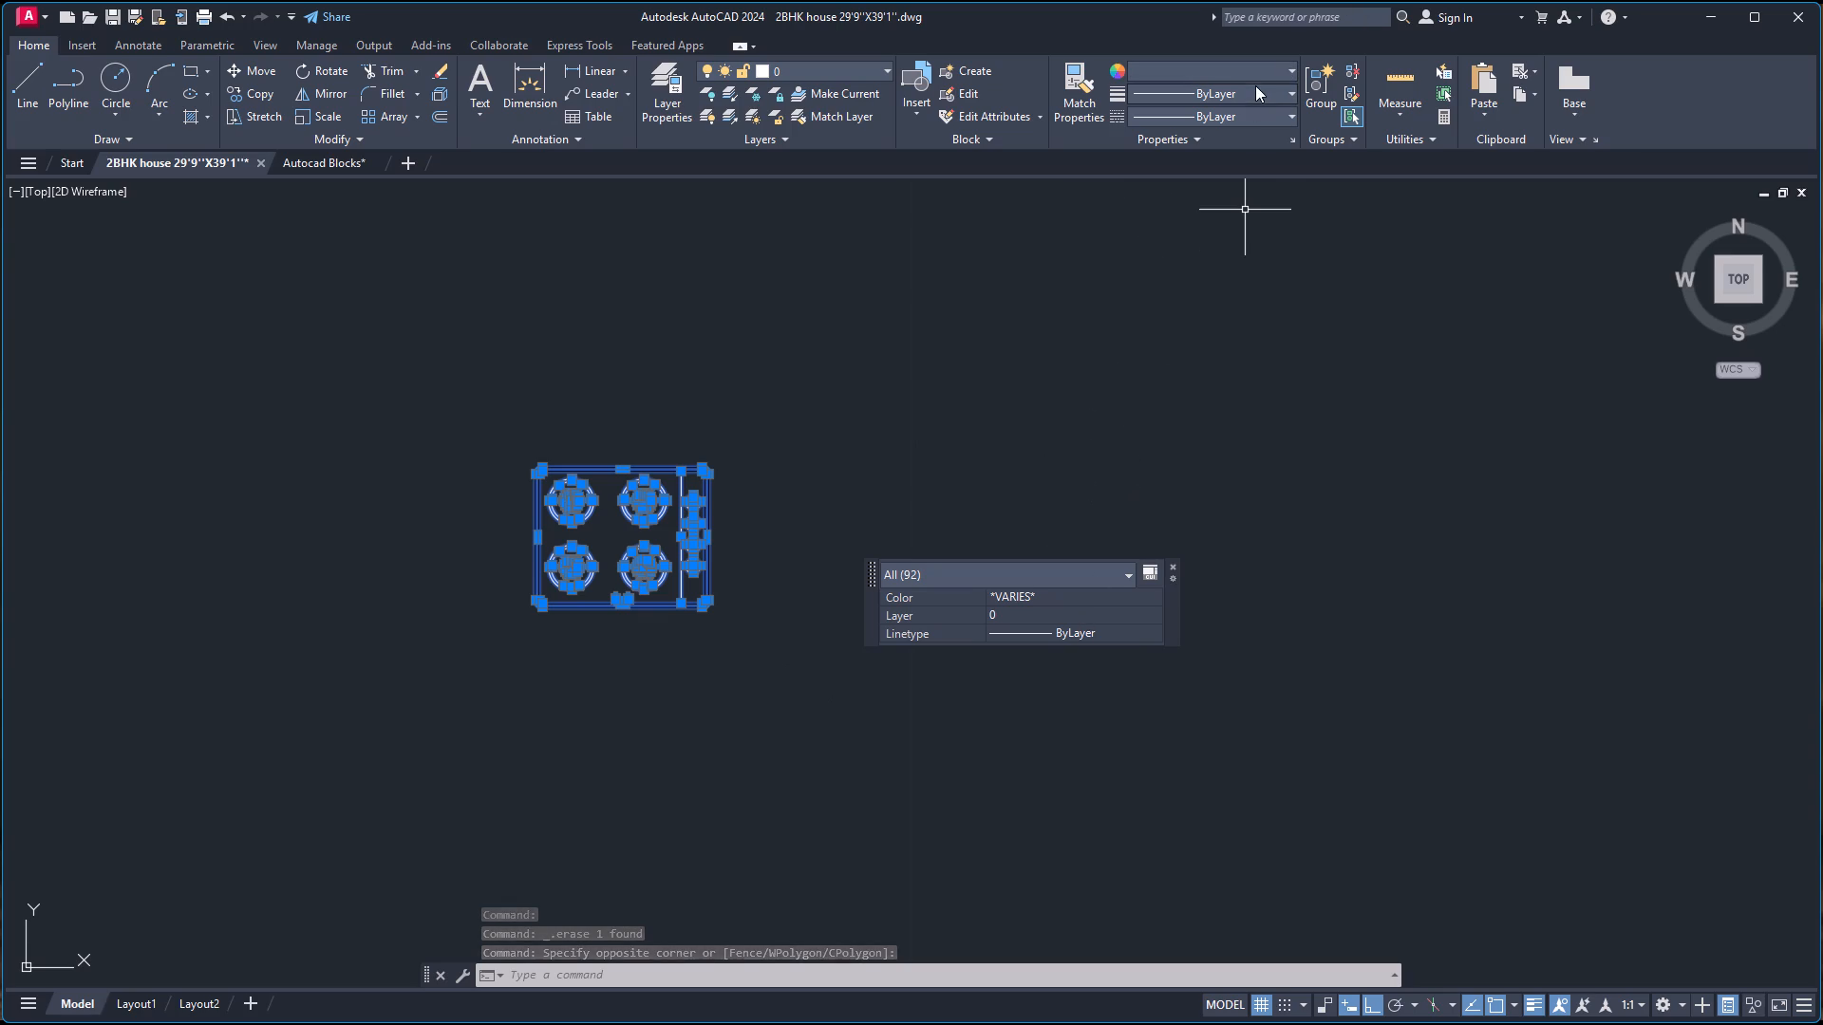
triple_click(1281, 70)
click(1215, 100)
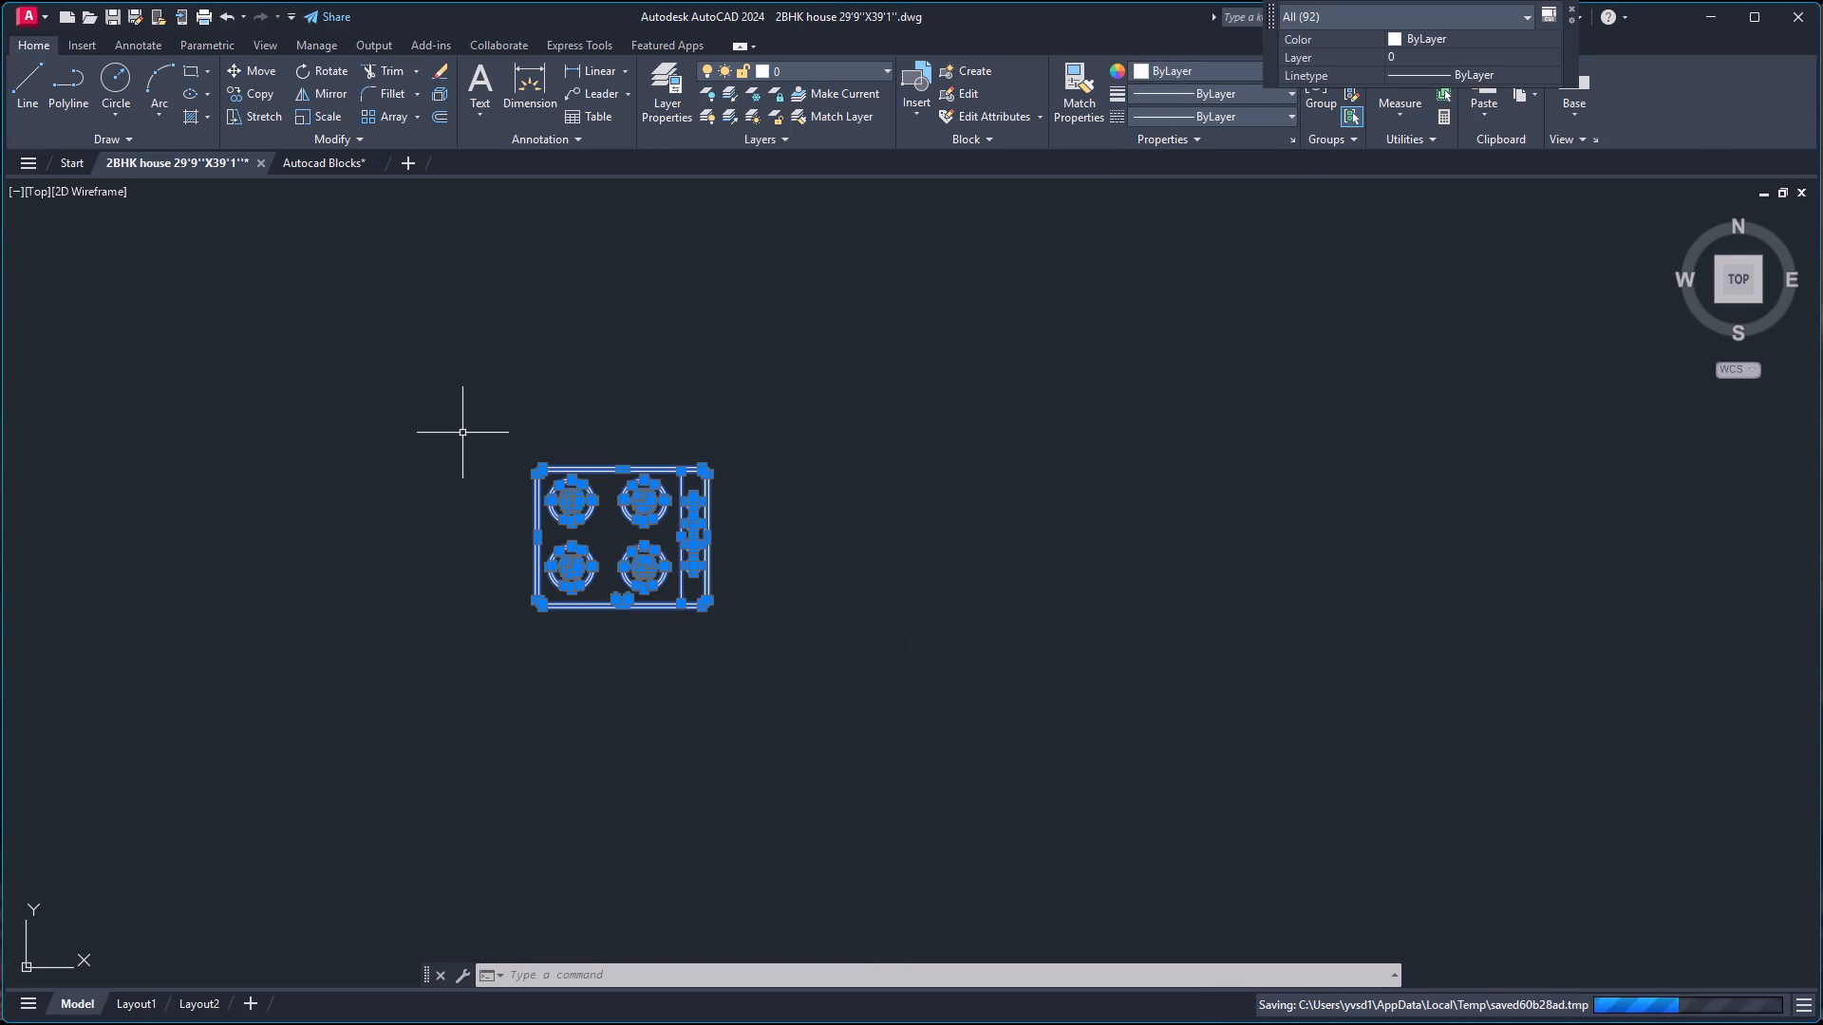
Group all the cooktop's objects into one unnamed group.
key(g)
key(Return)
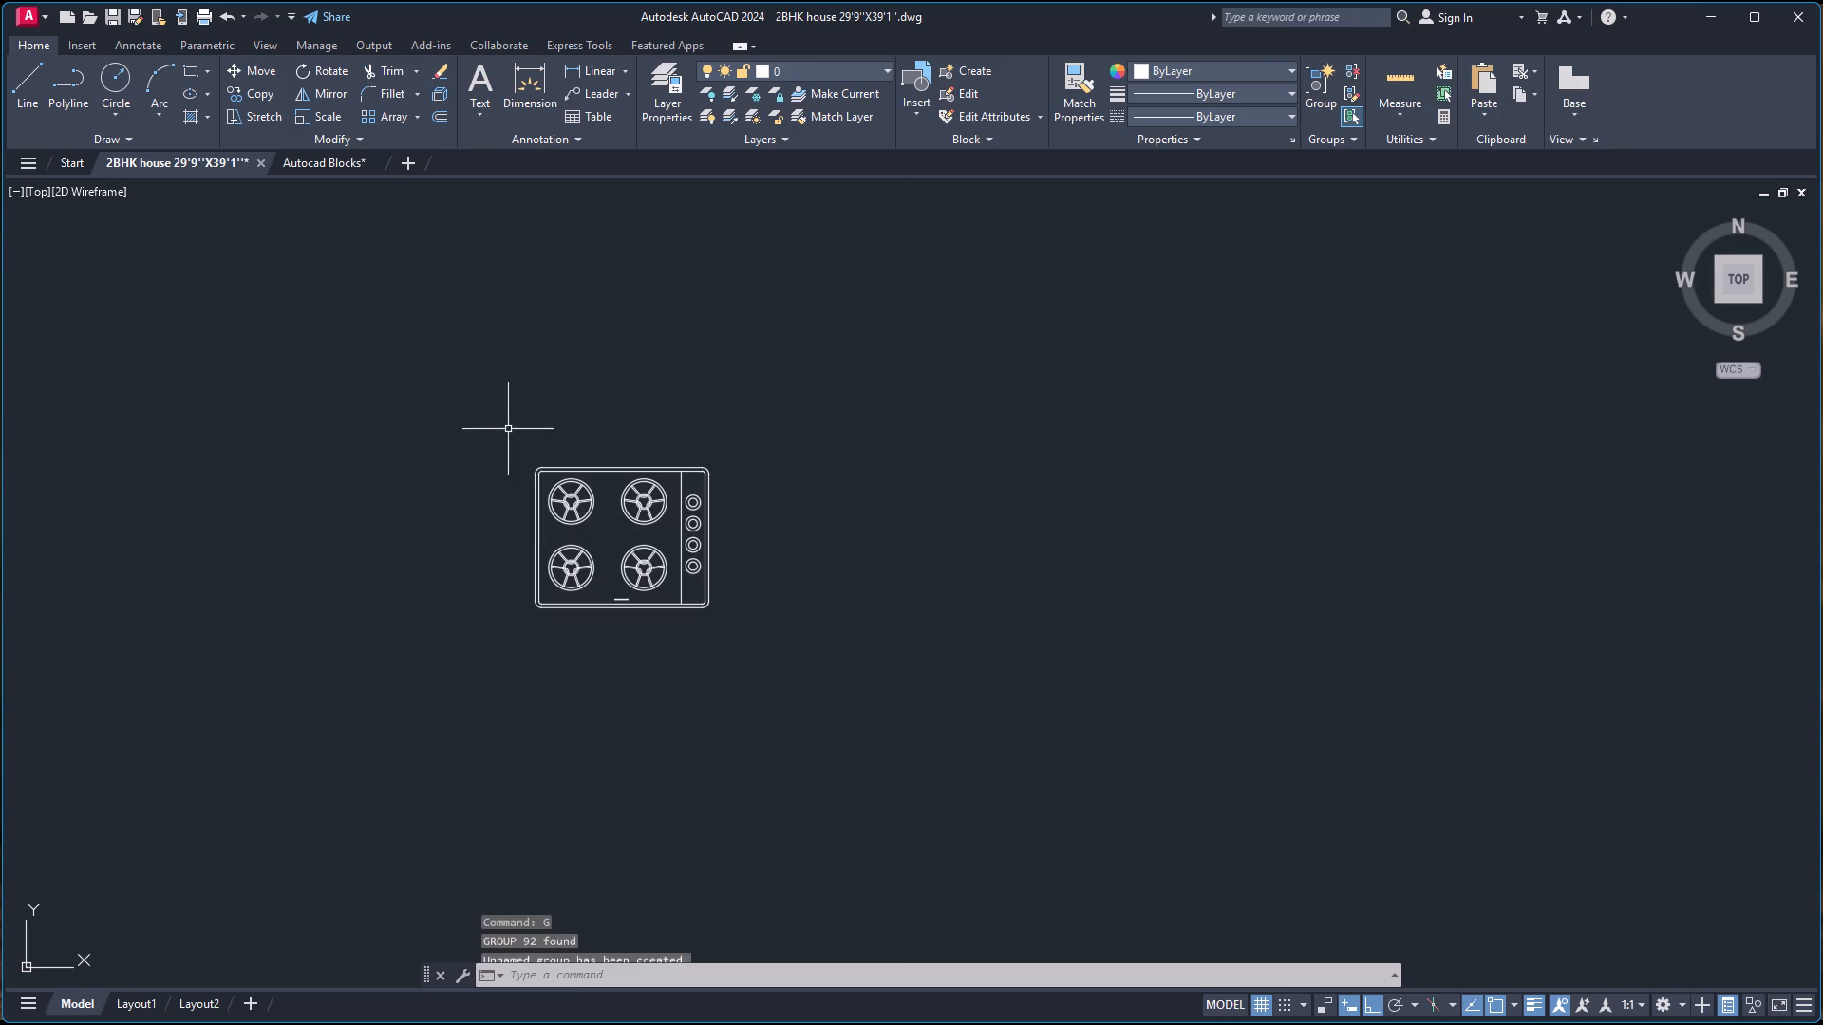
Scale the cooktop group freehand from its upper-left corner, down to about half its size.
click(509, 430)
click(784, 638)
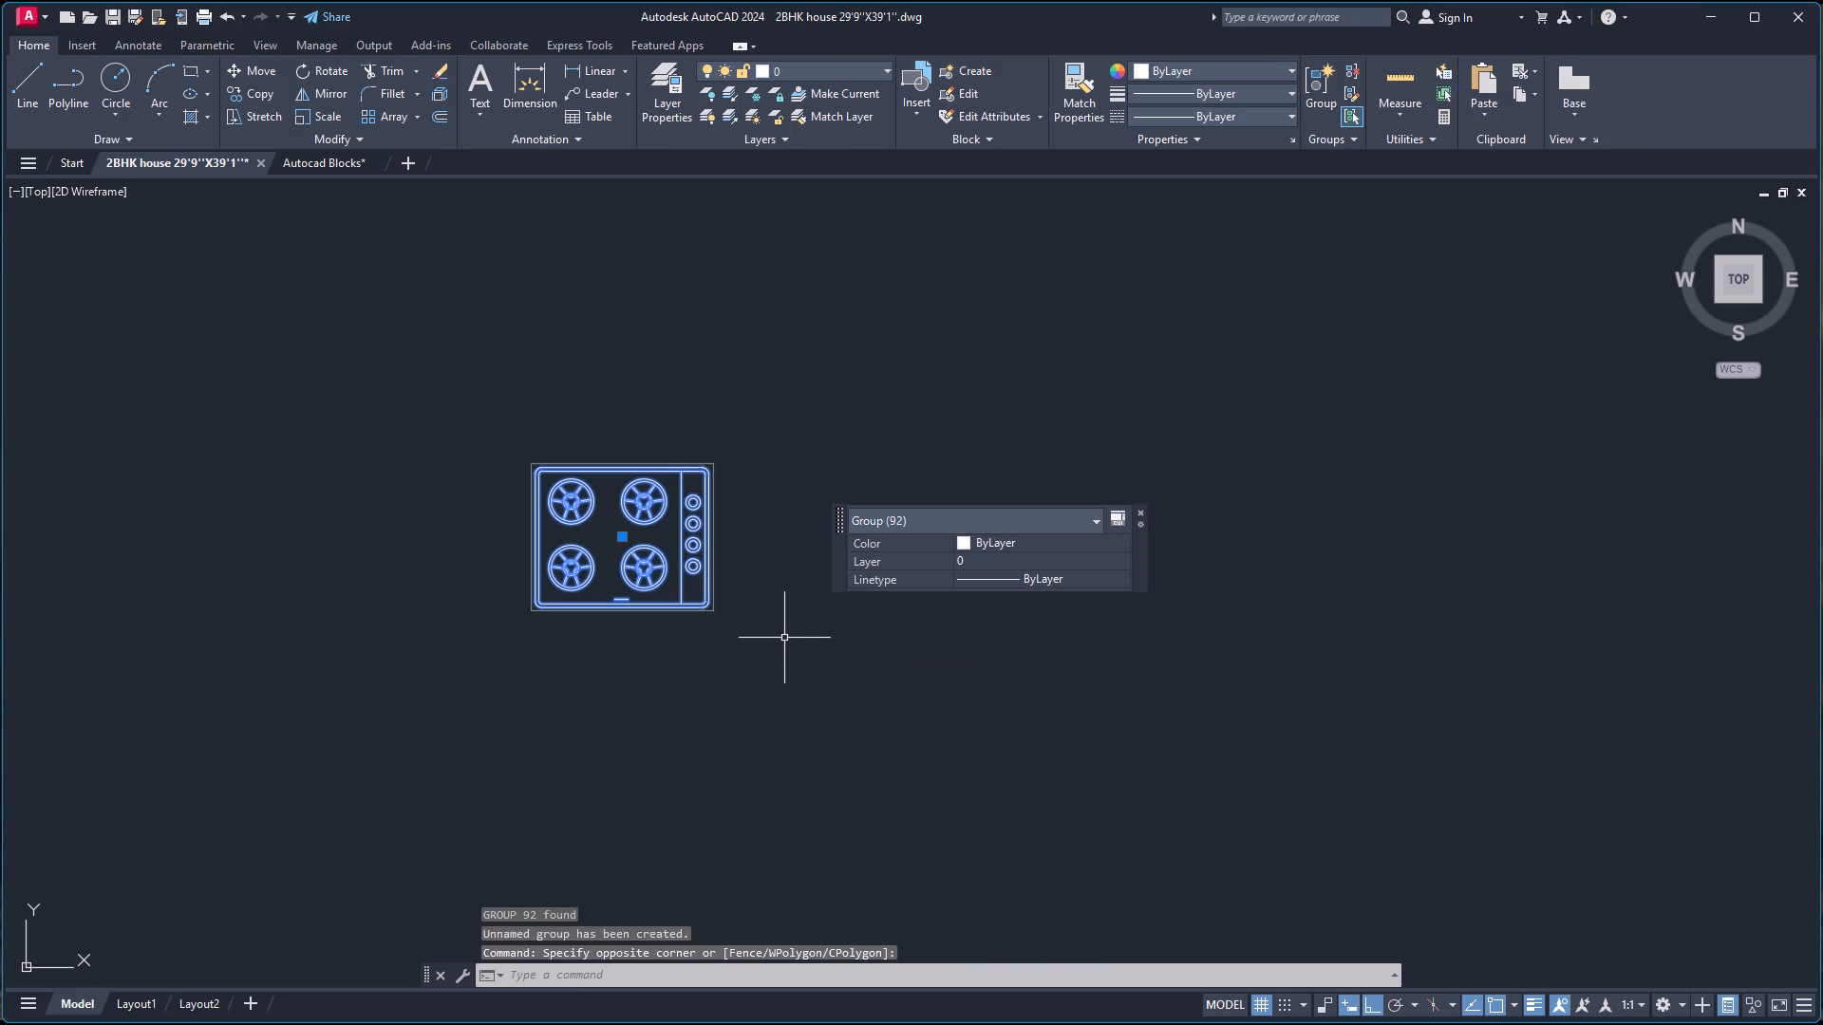
key(s)
key(c)
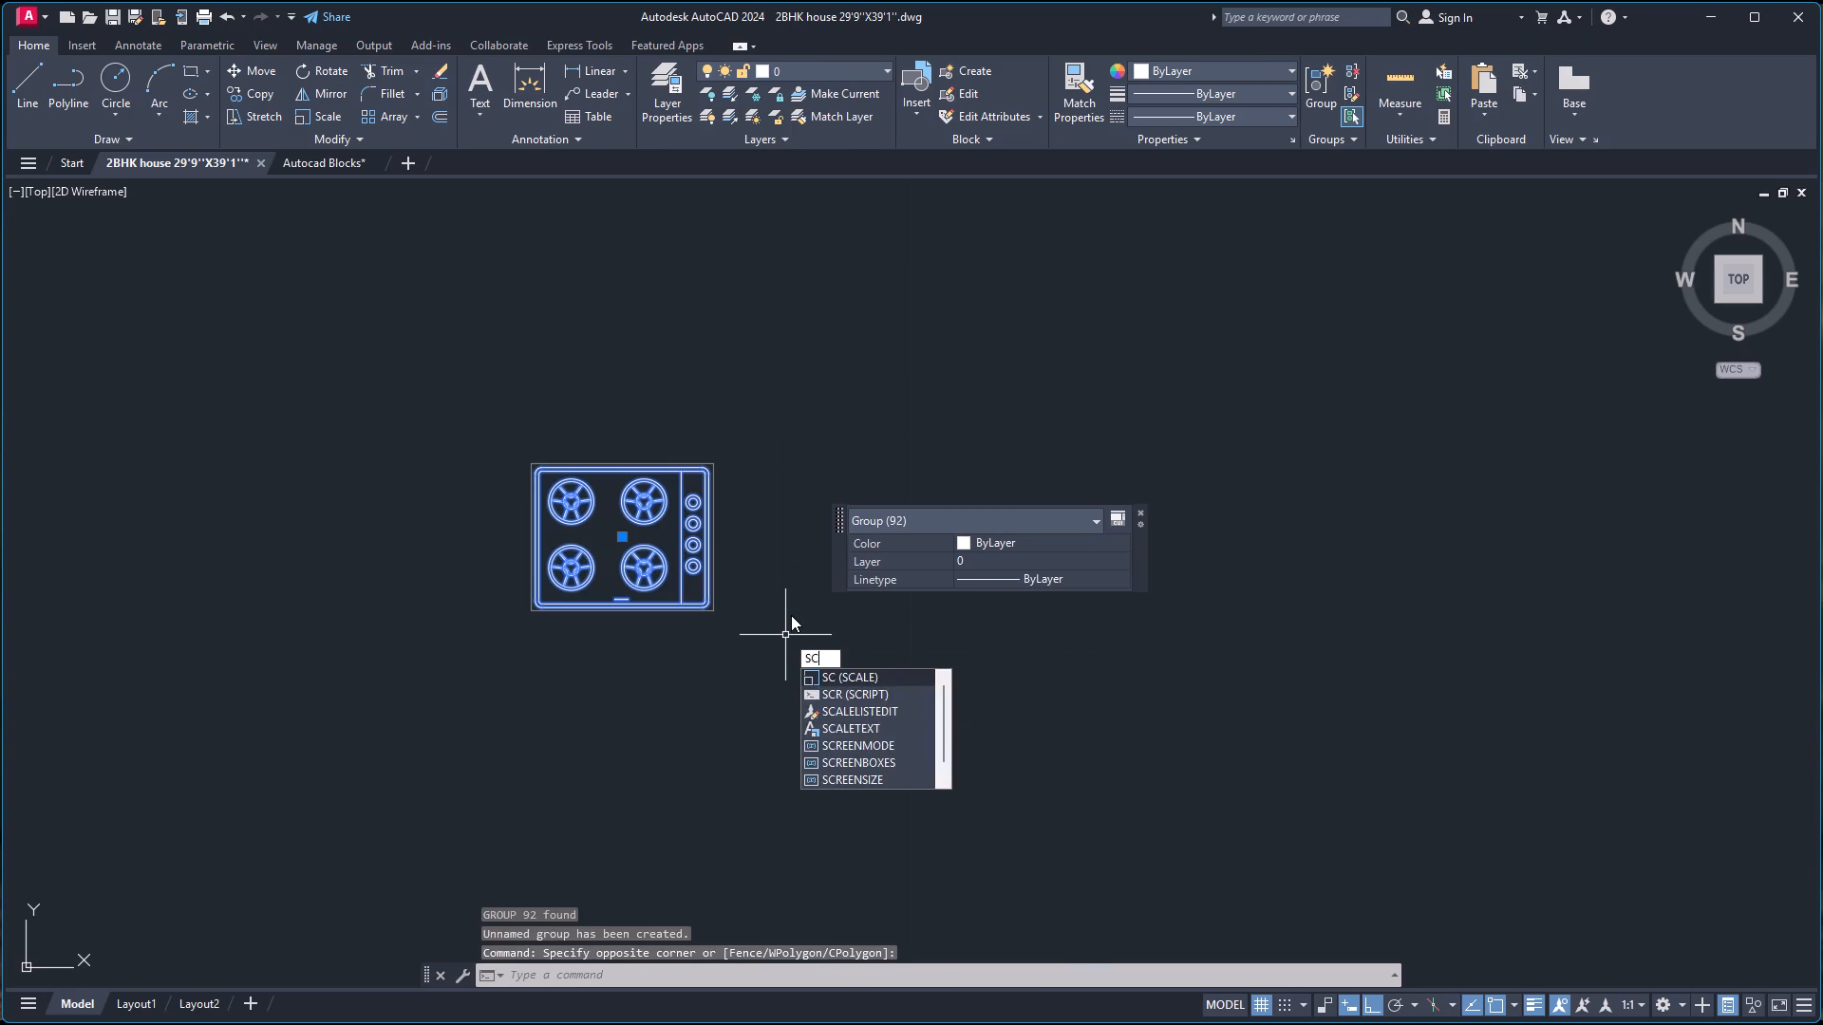
key(Return)
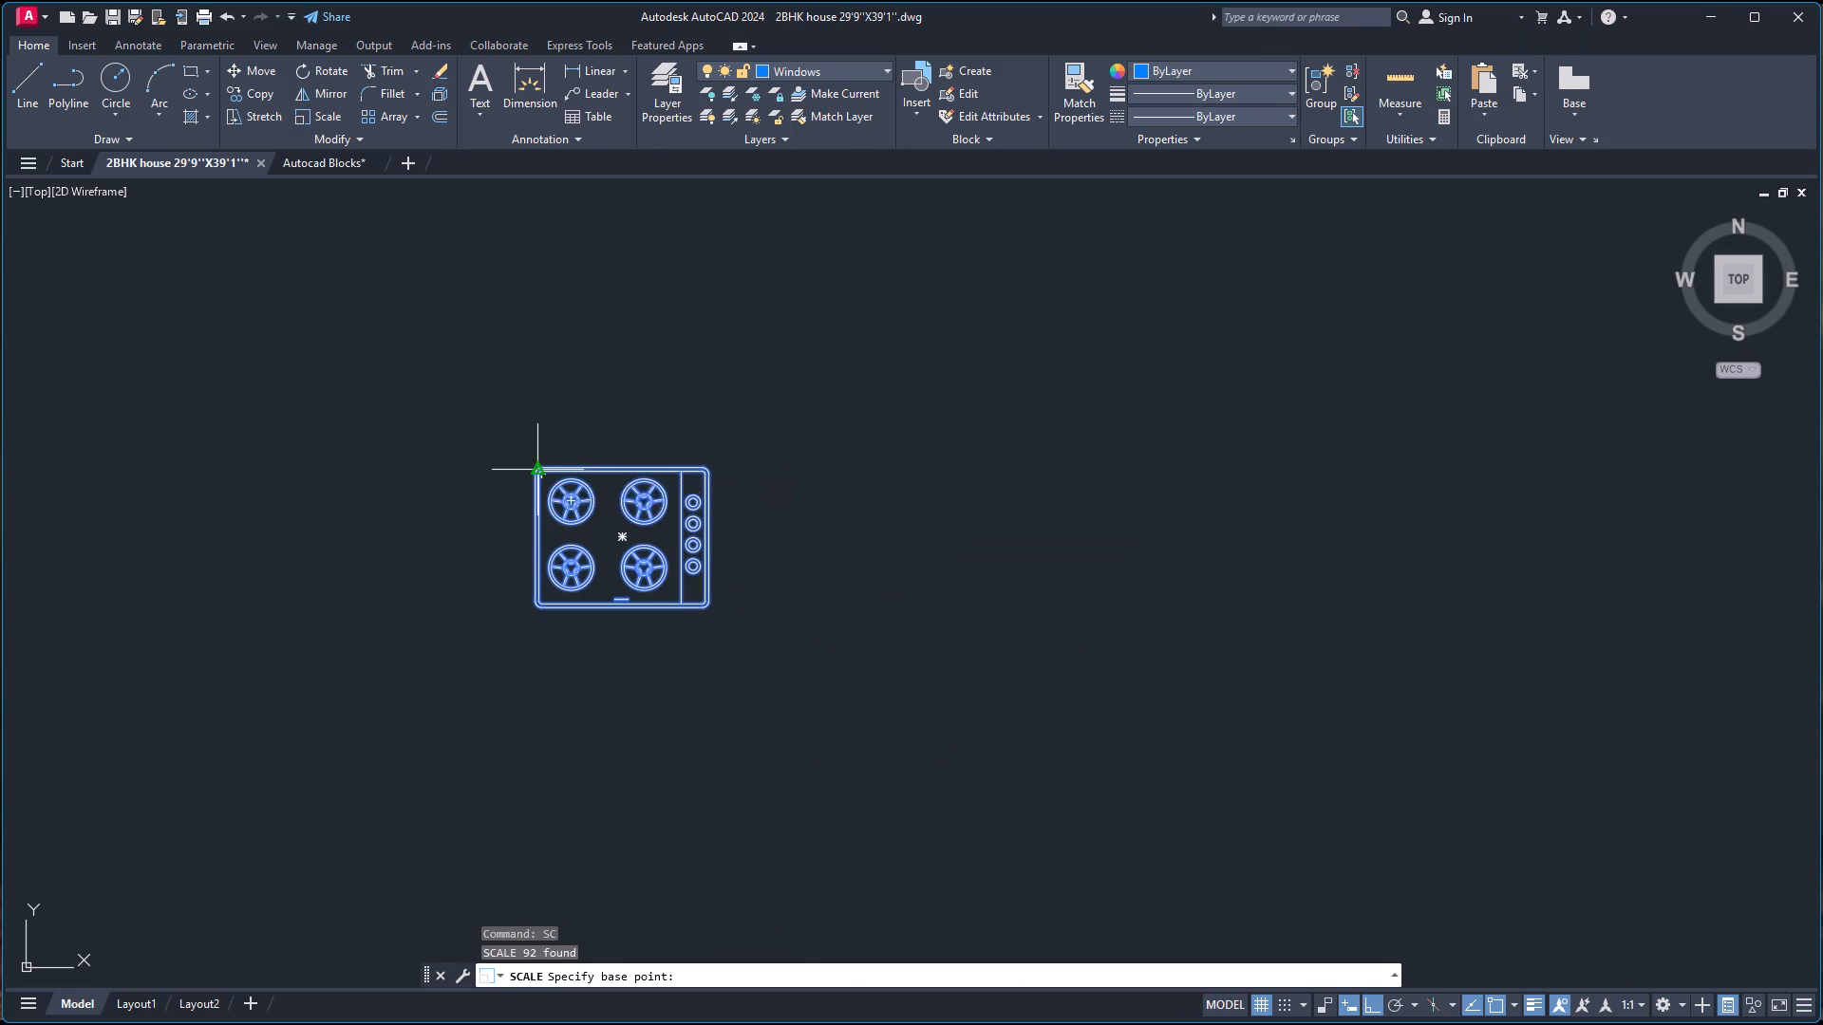
click(536, 471)
scroll(691, 404, down, 10)
scroll(804, 359, down, 1)
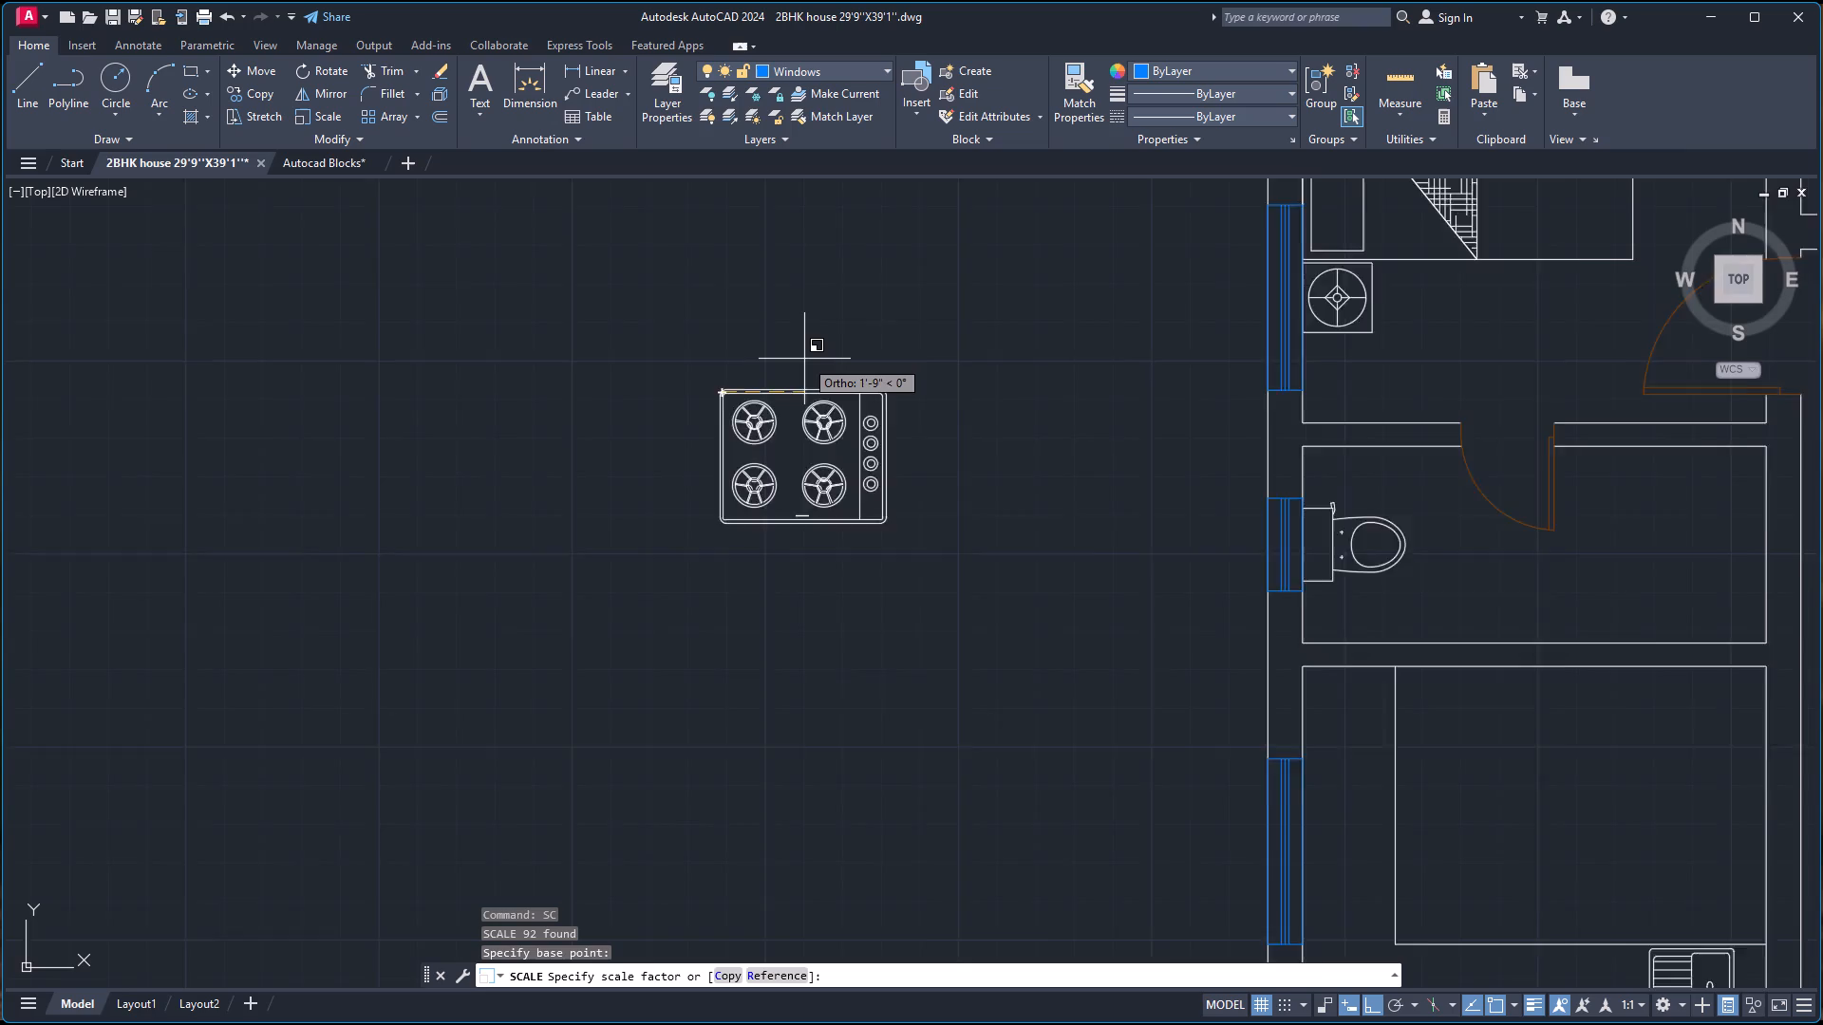
click(780, 363)
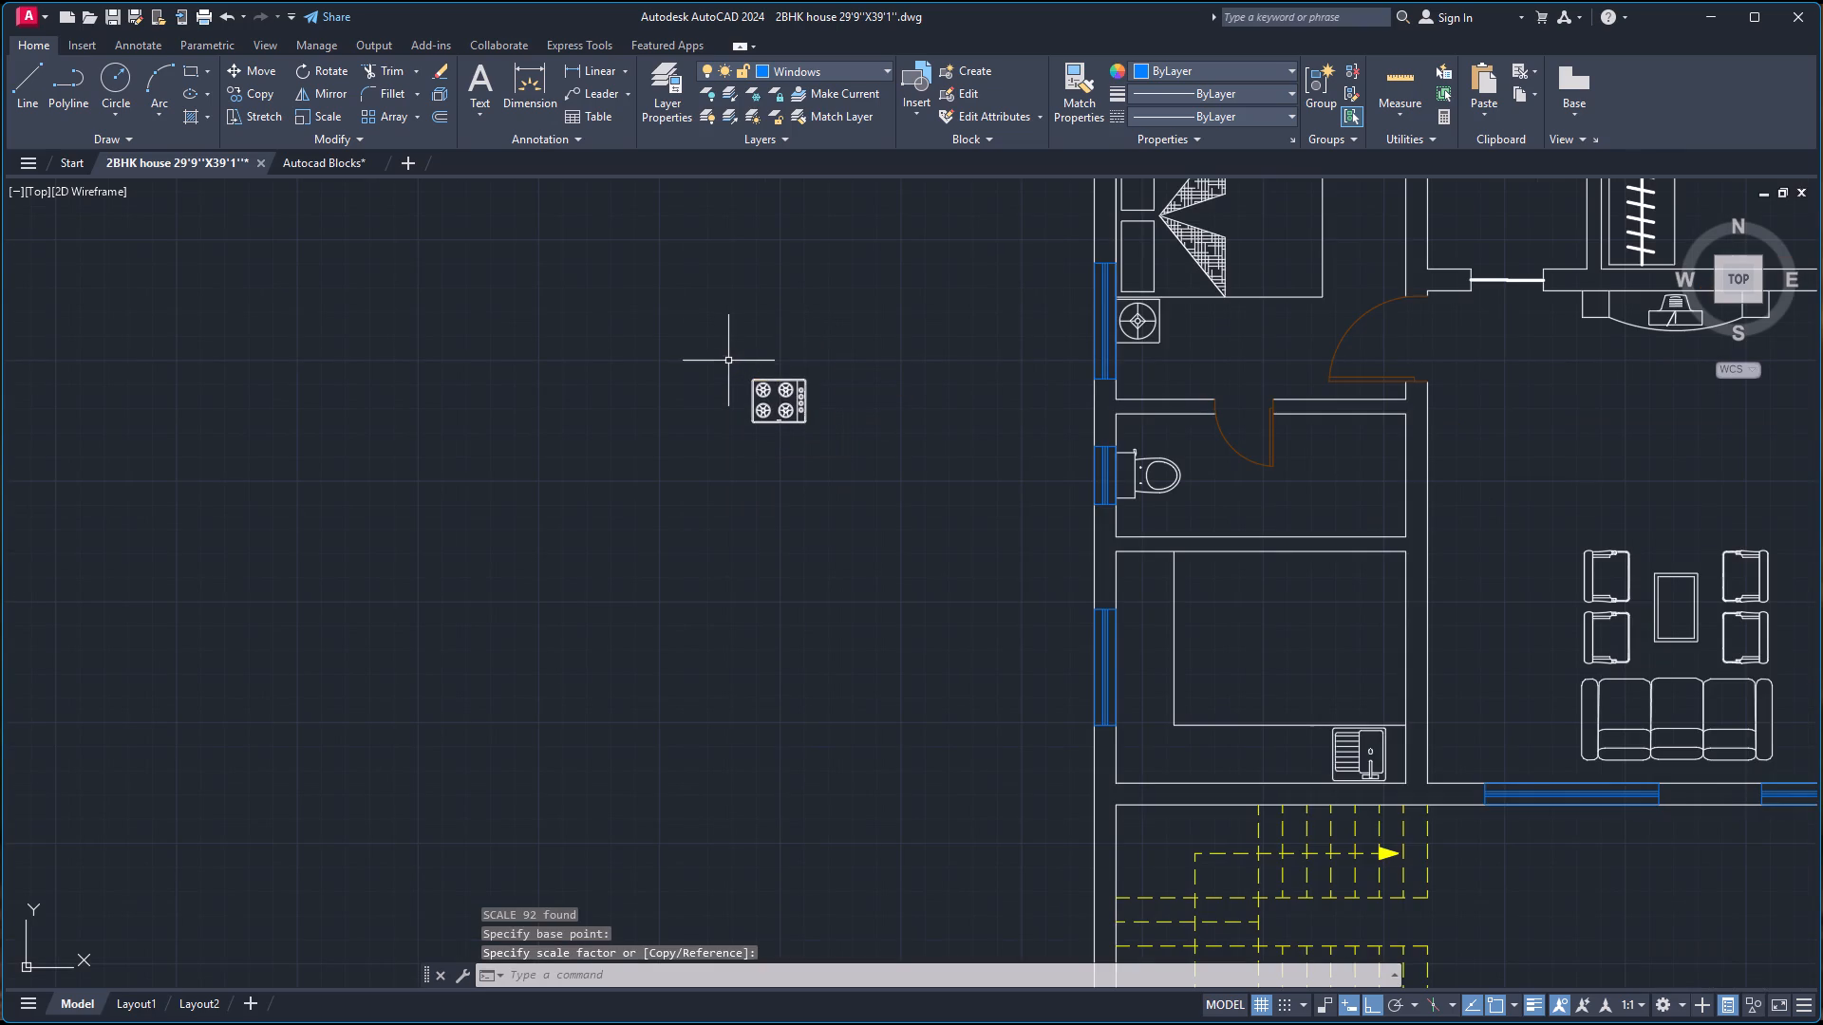
Rotate the cooktop group 90° counterclockwise about its upper-left corner.
click(727, 360)
click(819, 457)
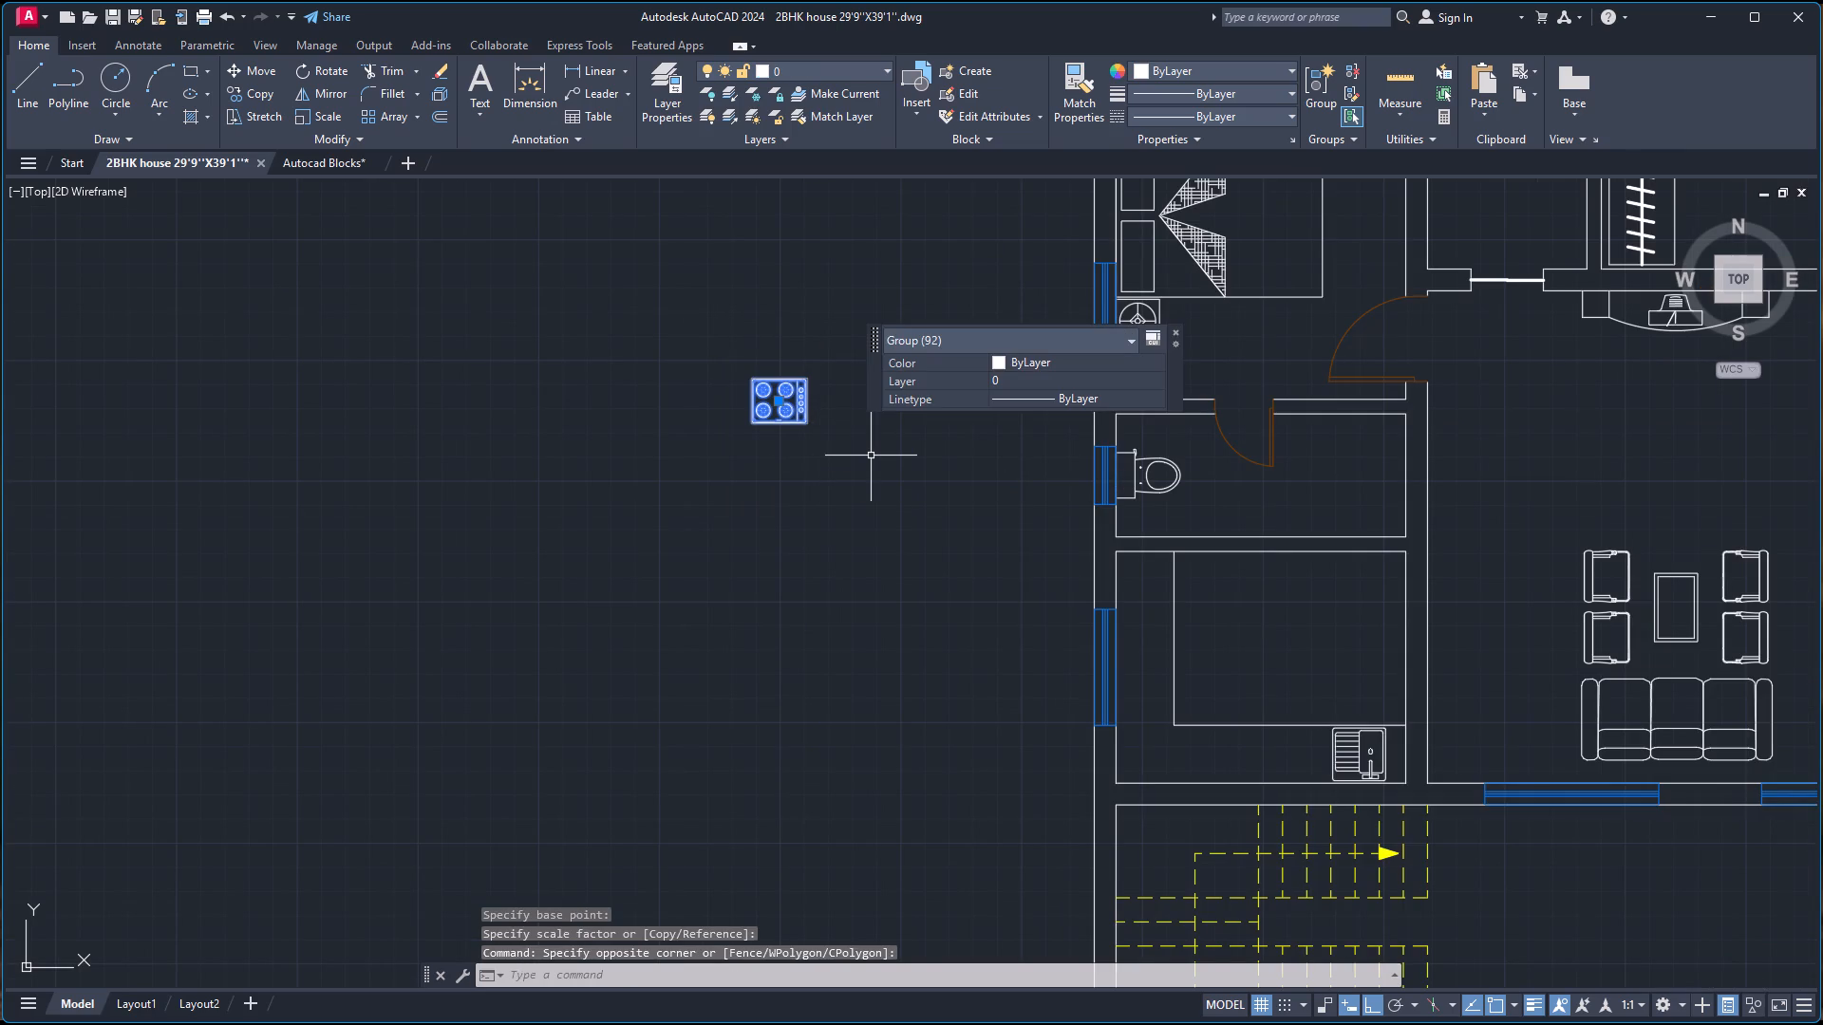
text(ro)
key(Return)
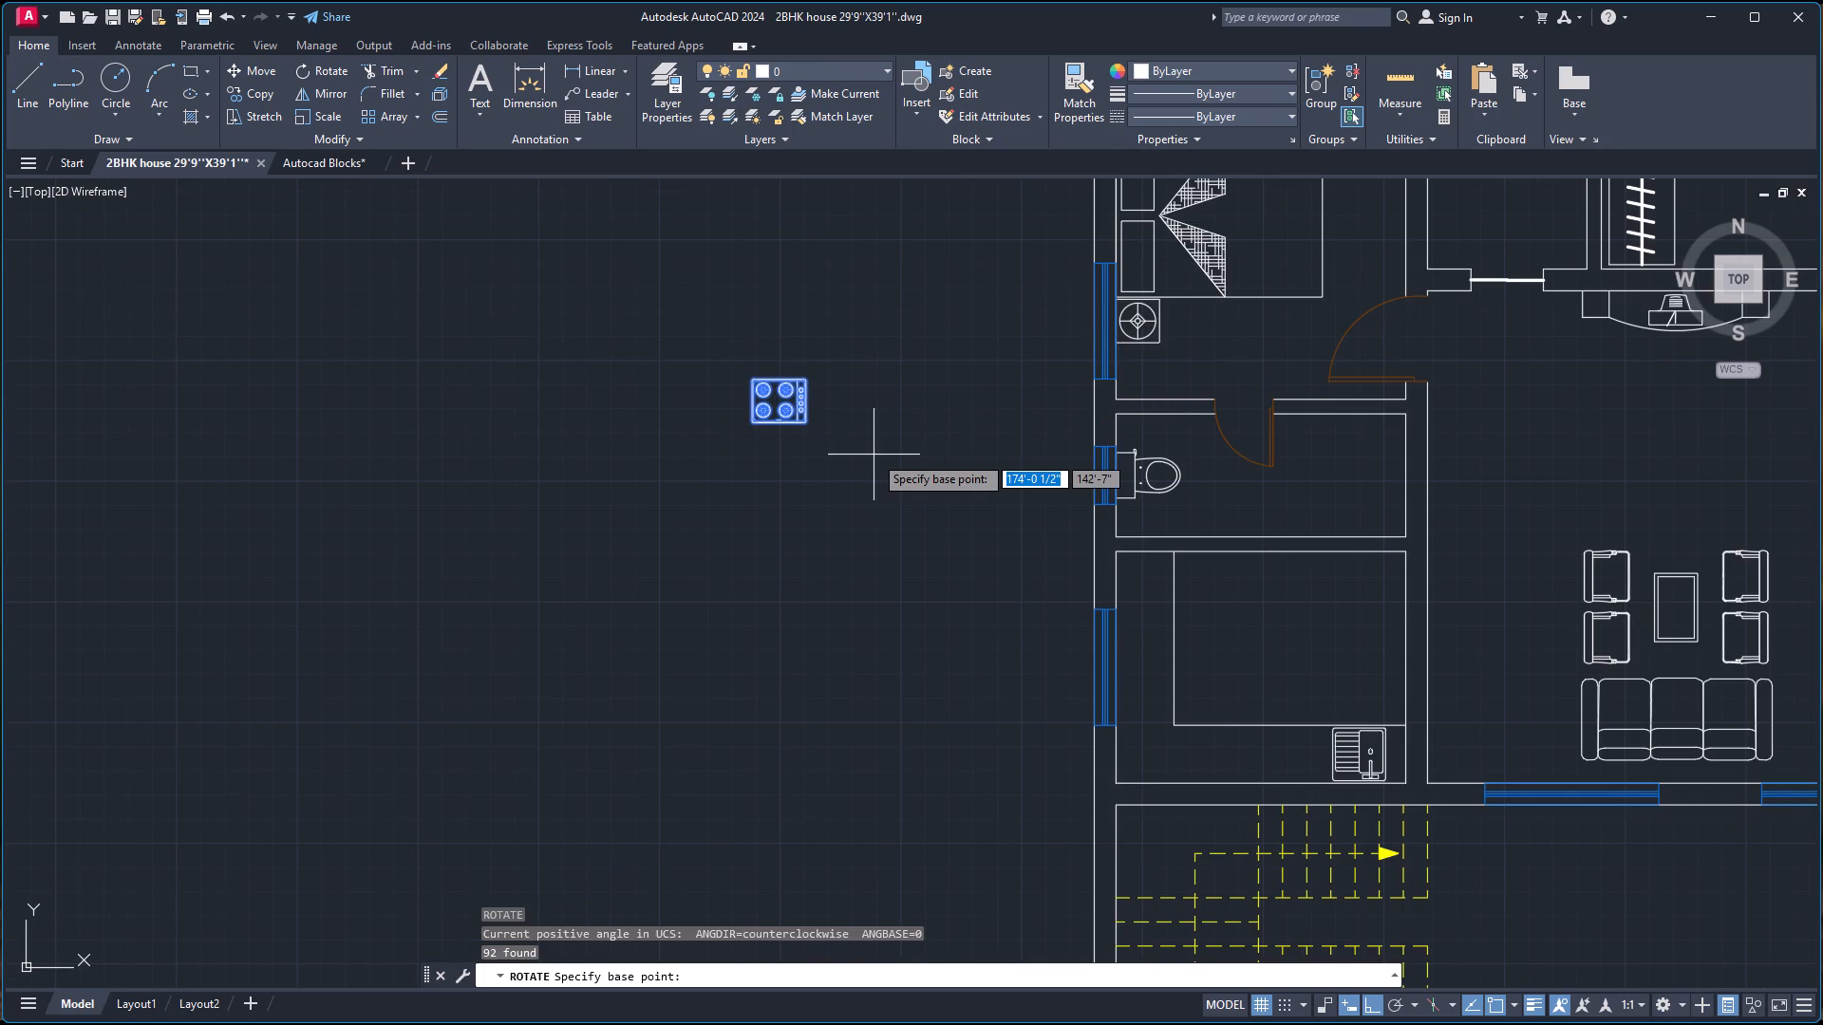
key(Up)
key(Up)
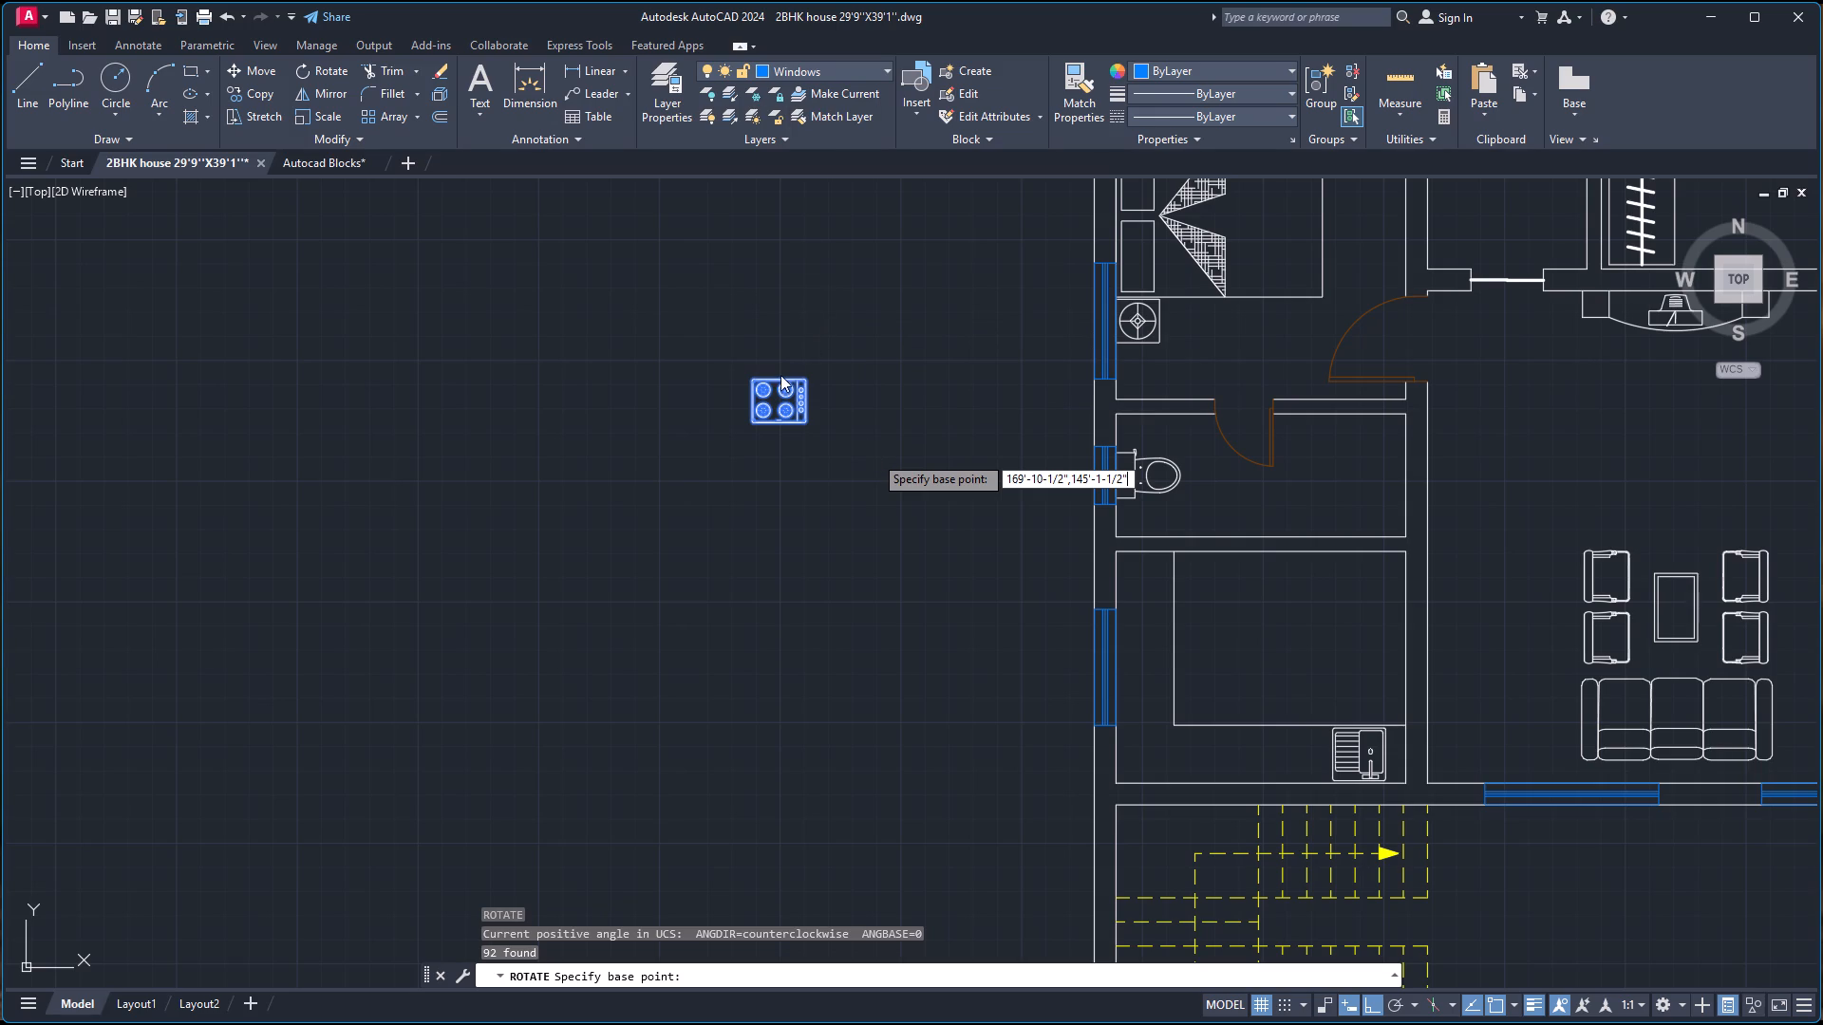
click(745, 378)
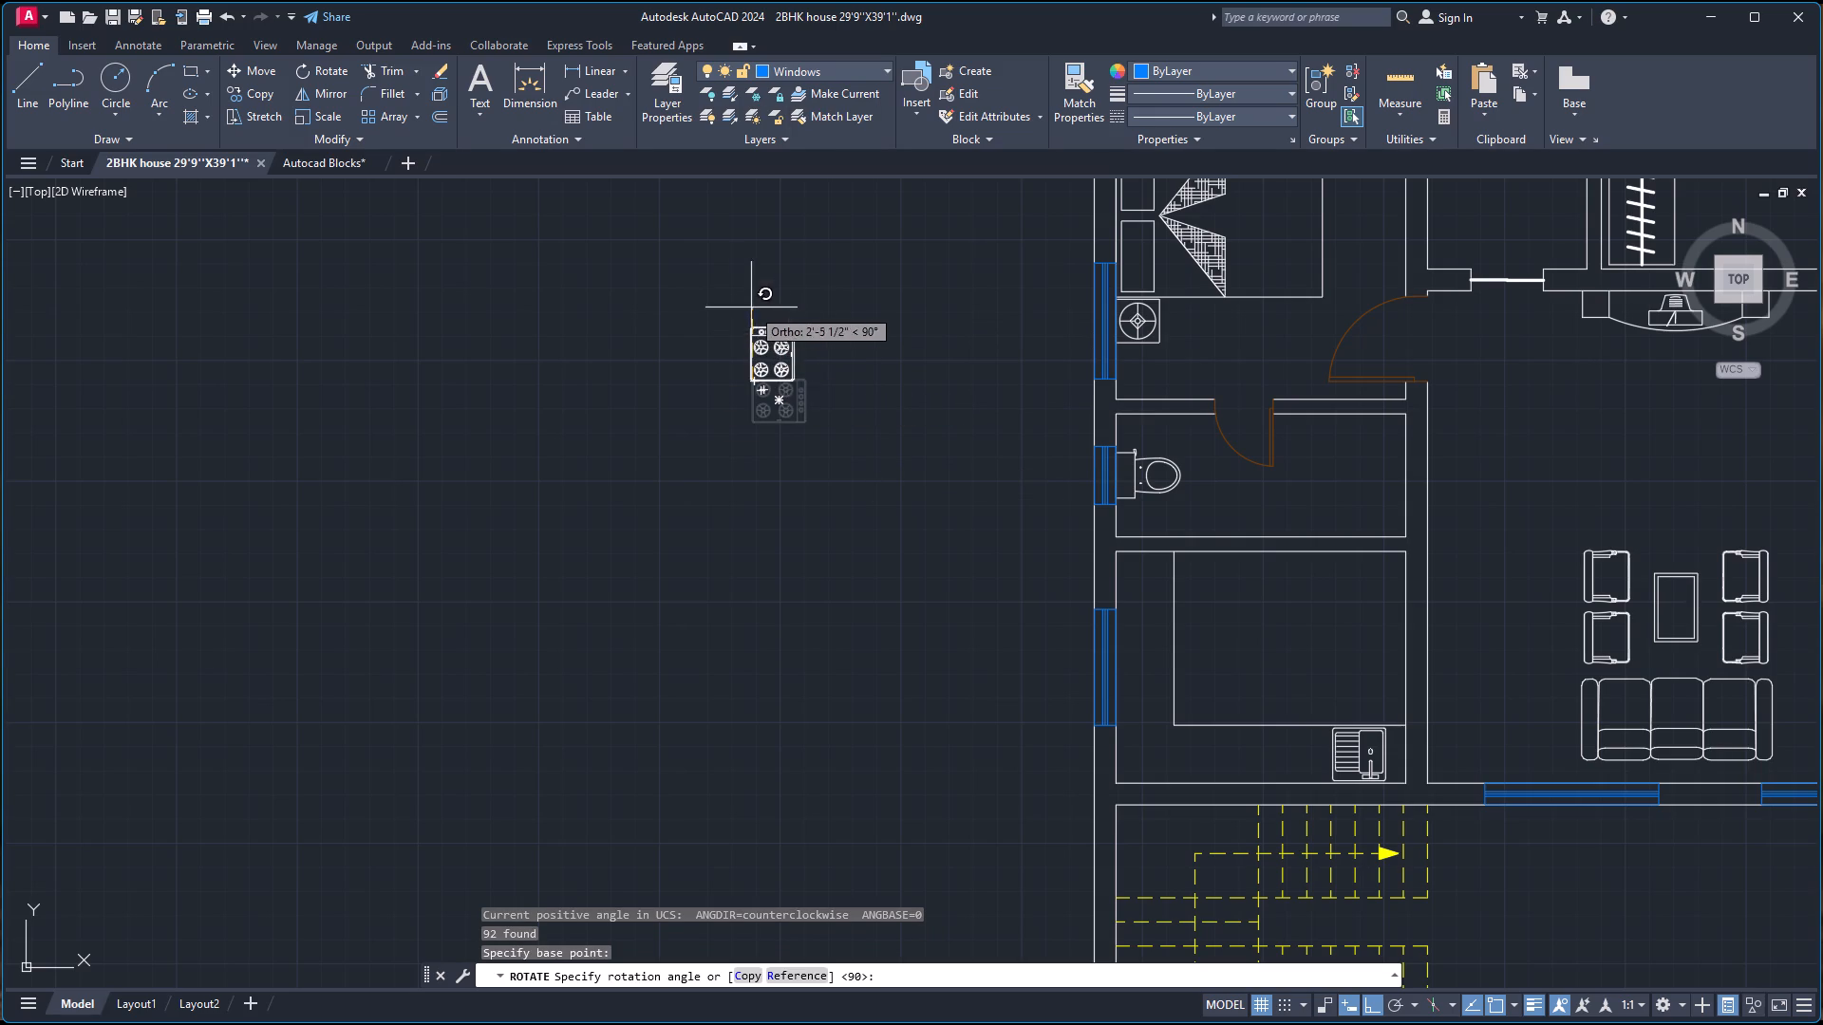
click(741, 286)
With Ortho off, copy the cooktop by its bottom-edge midpoint onto the kitchen's south counter, just west of the sink.
click(719, 296)
click(862, 396)
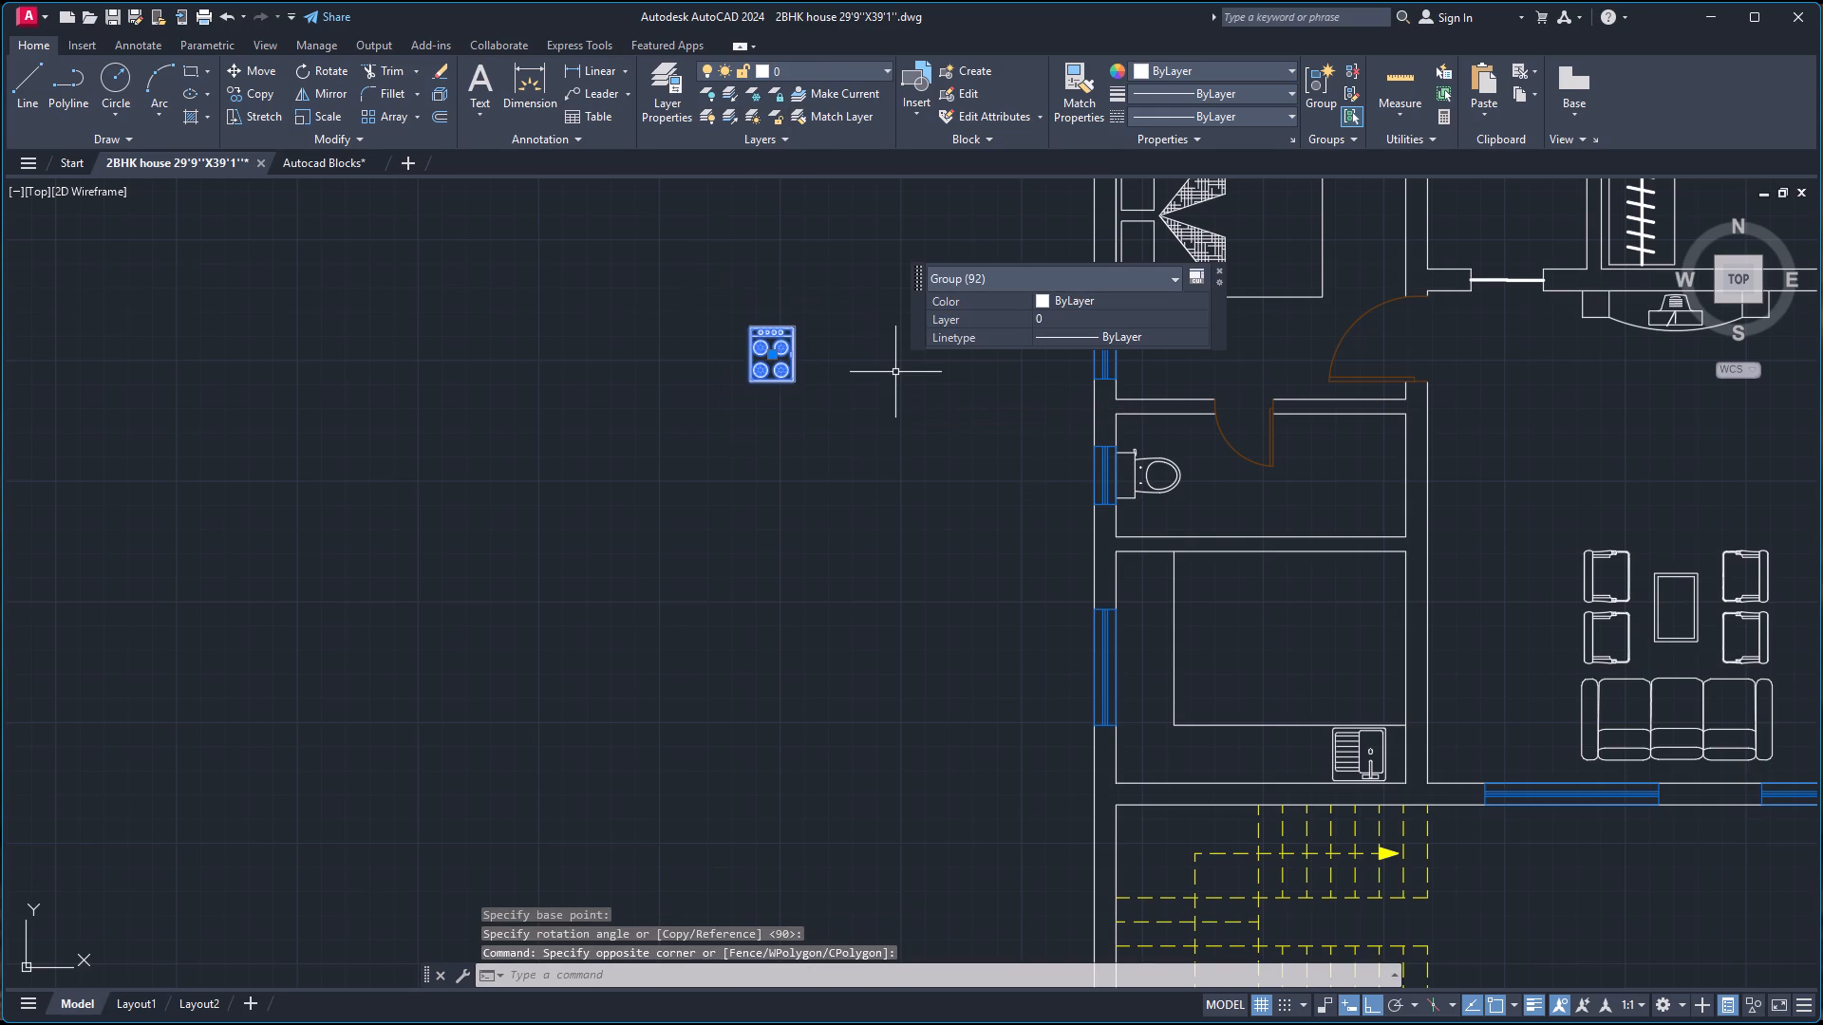
text(co)
key(Return)
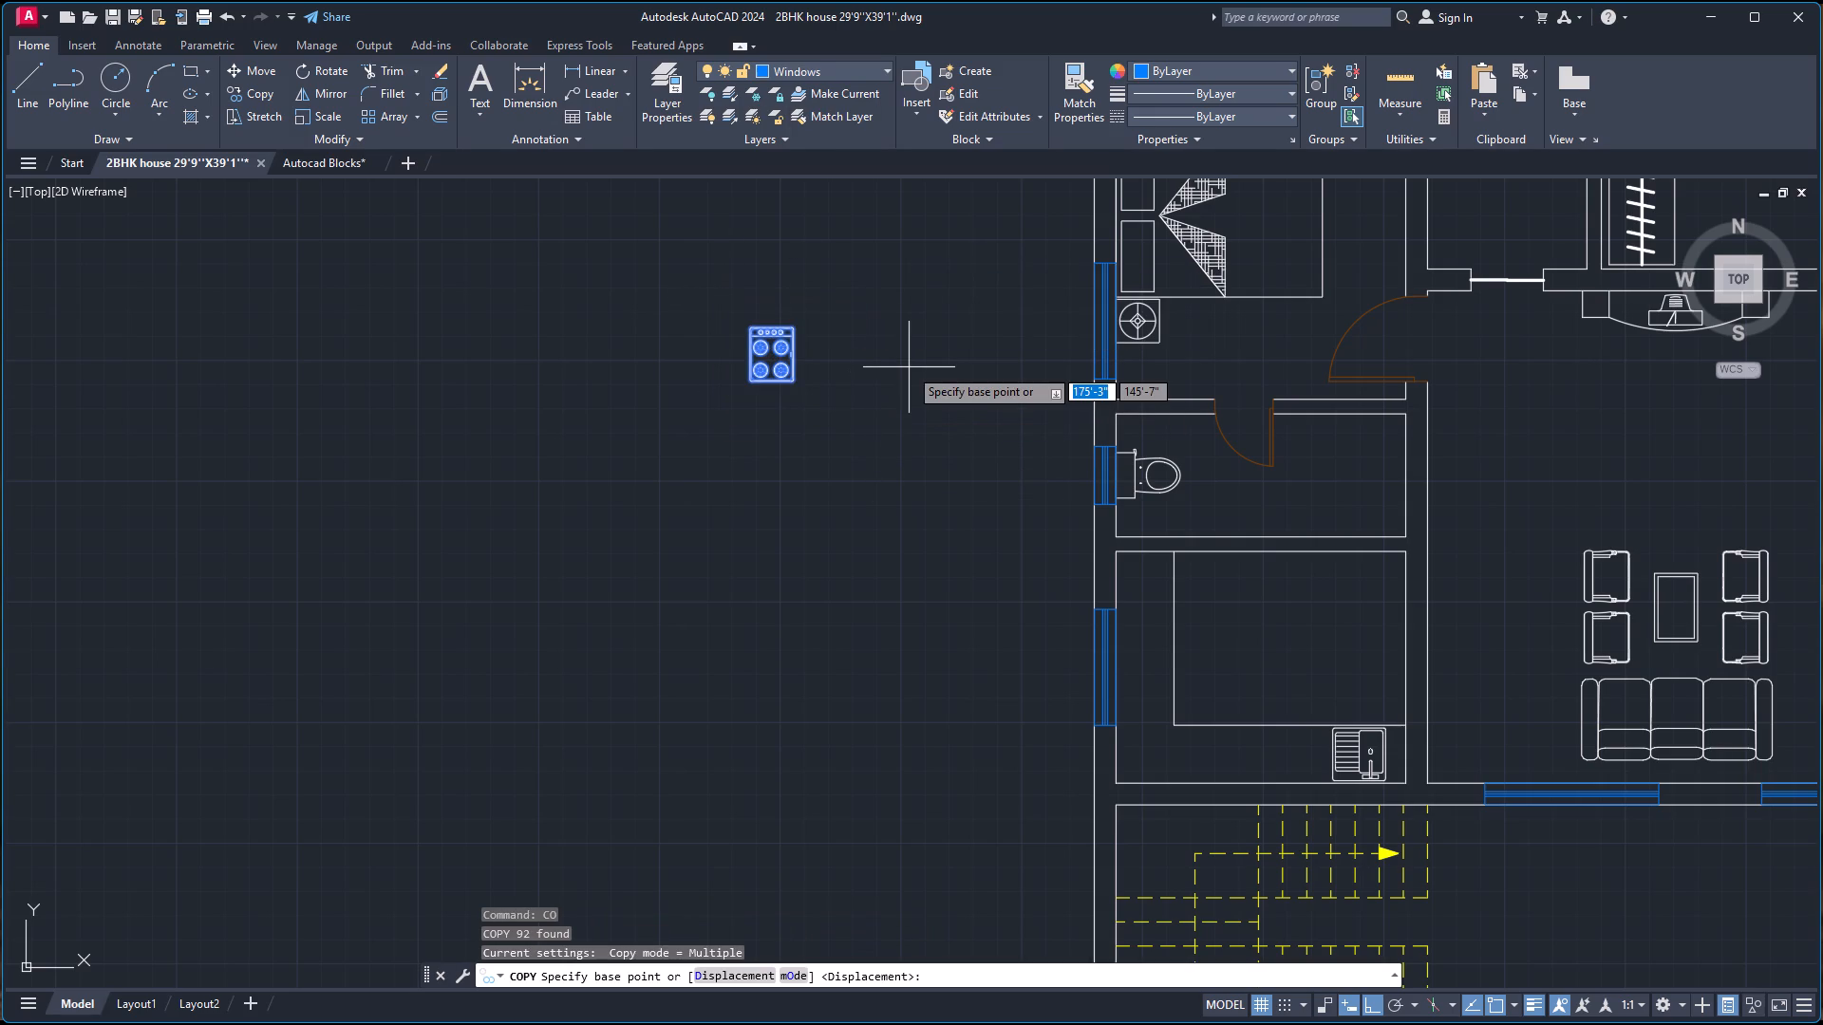
click(772, 386)
scroll(1200, 479, down, 3)
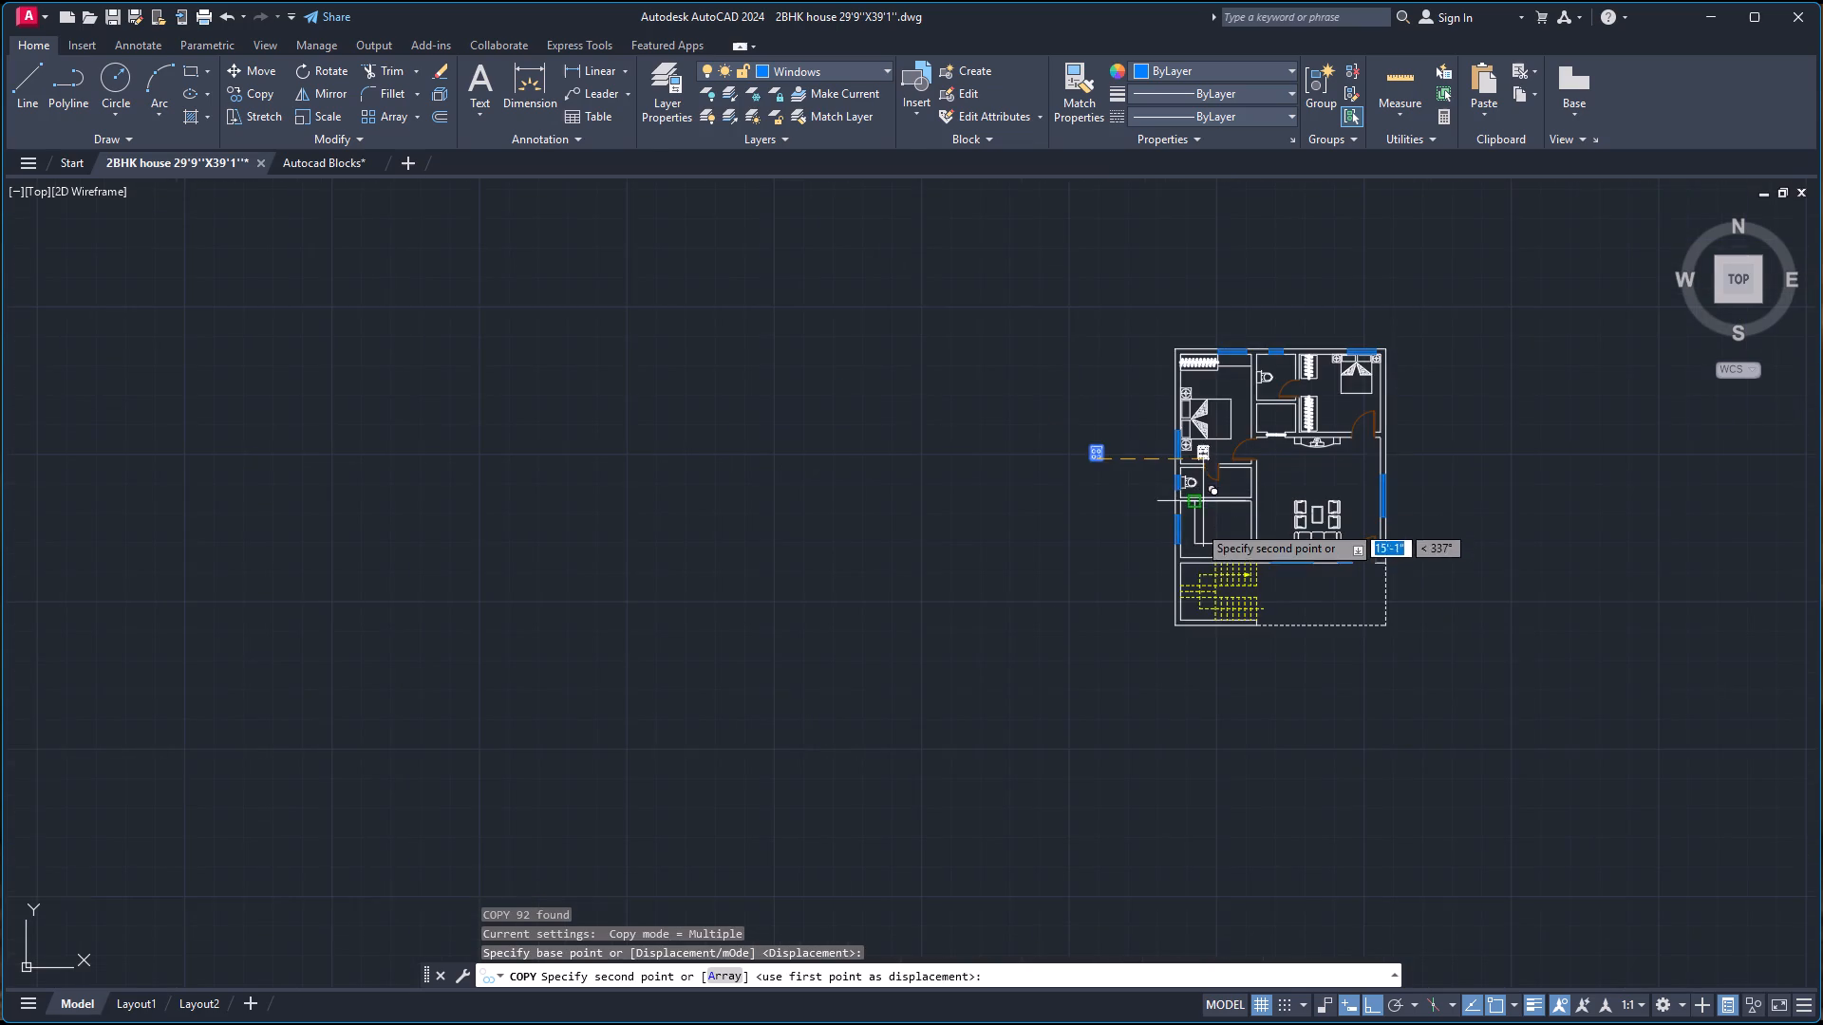
scroll(1212, 557, up, 6)
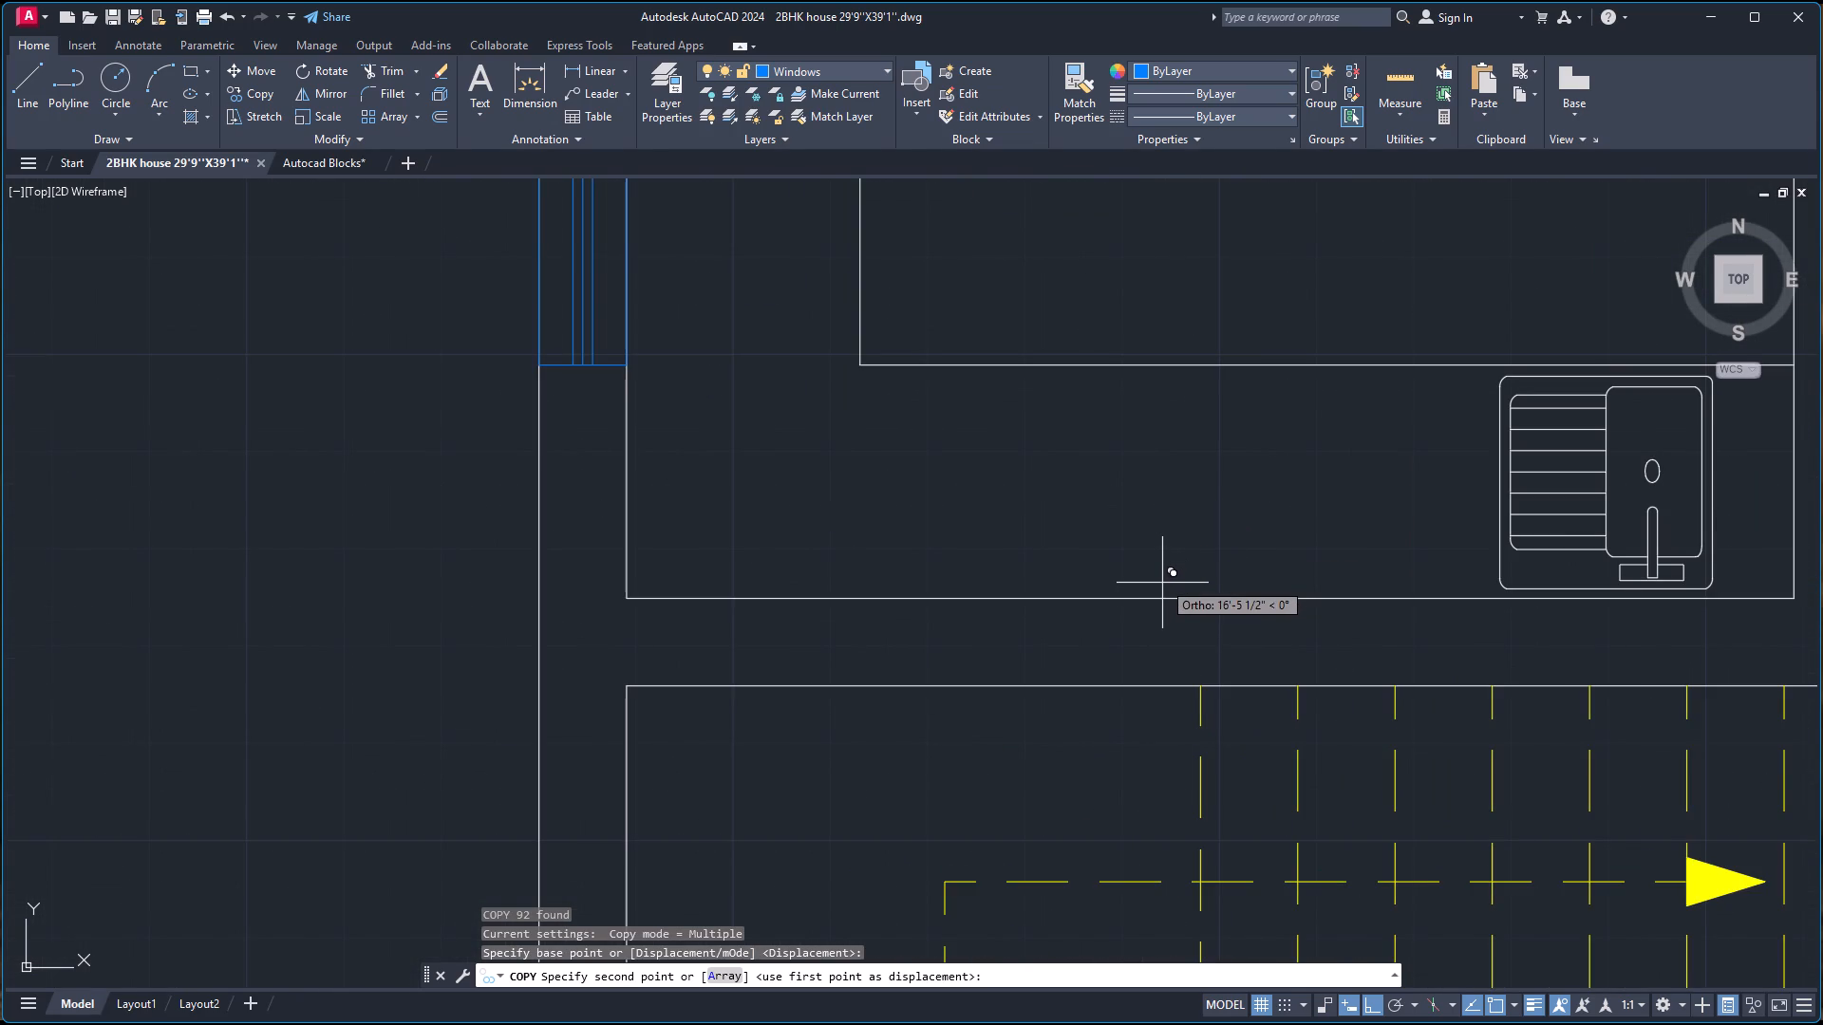
click(1164, 584)
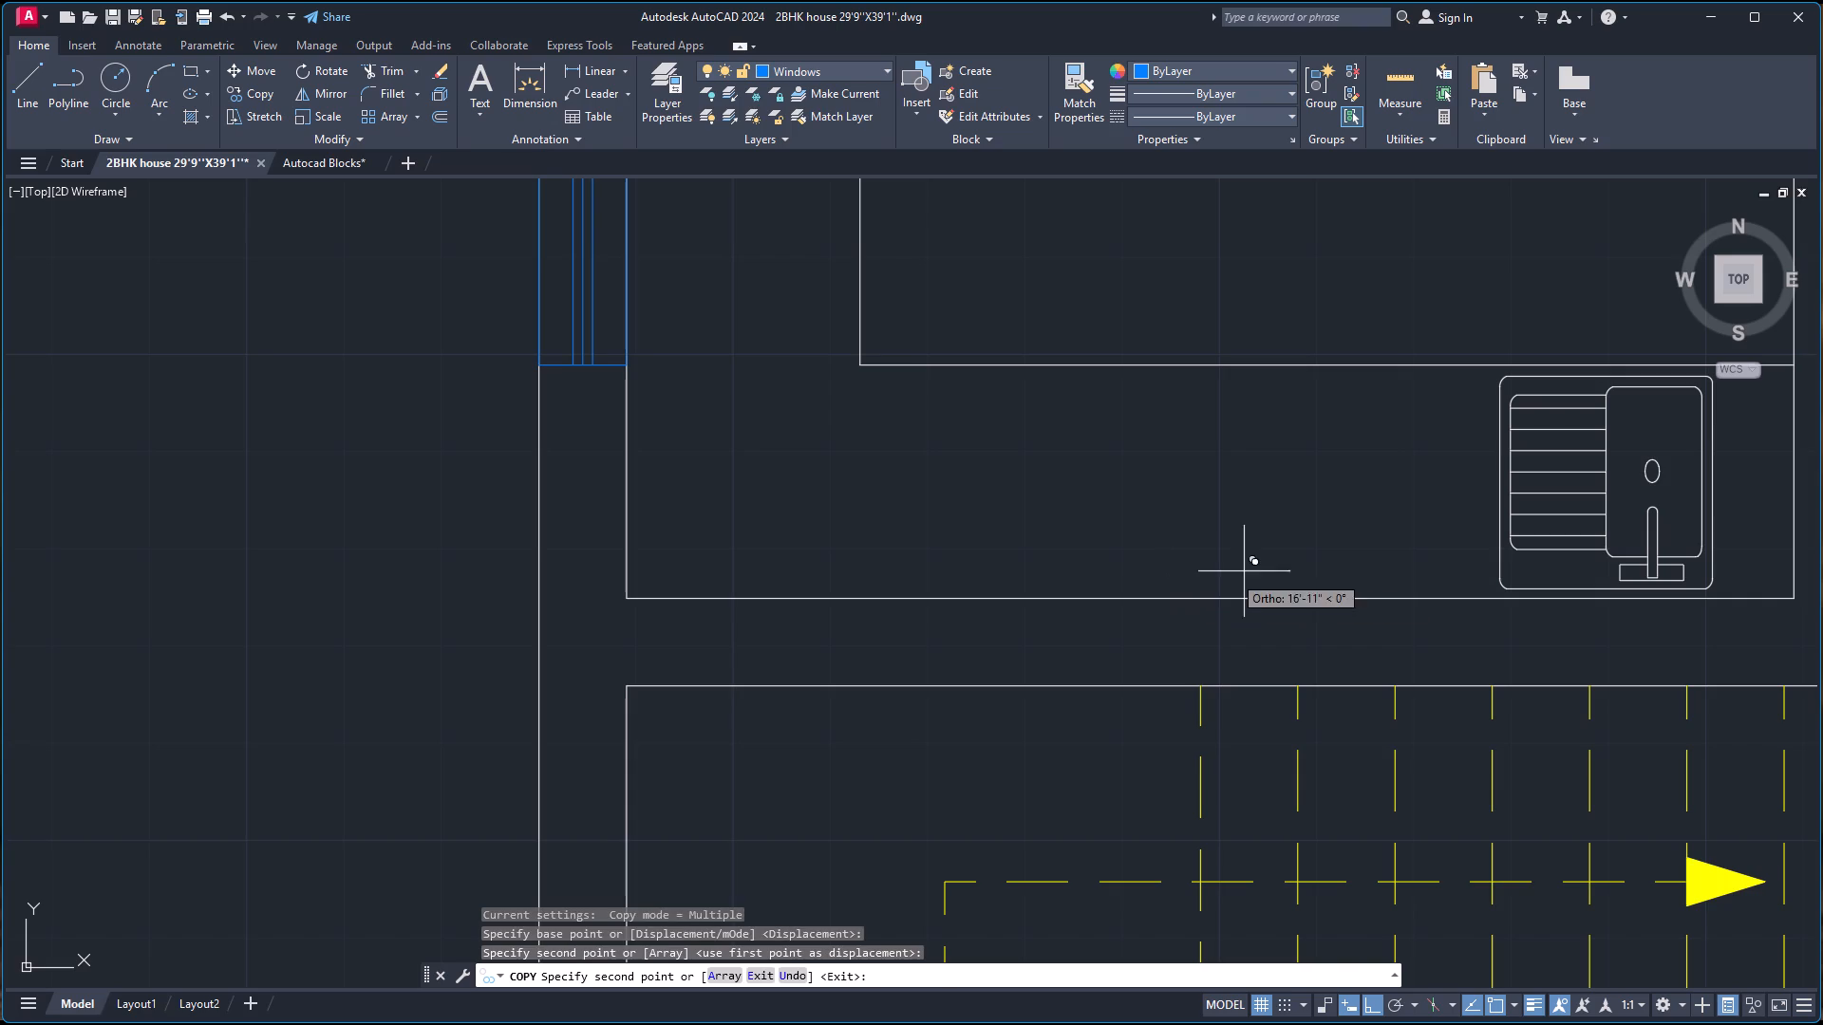
scroll(1175, 554, down, 5)
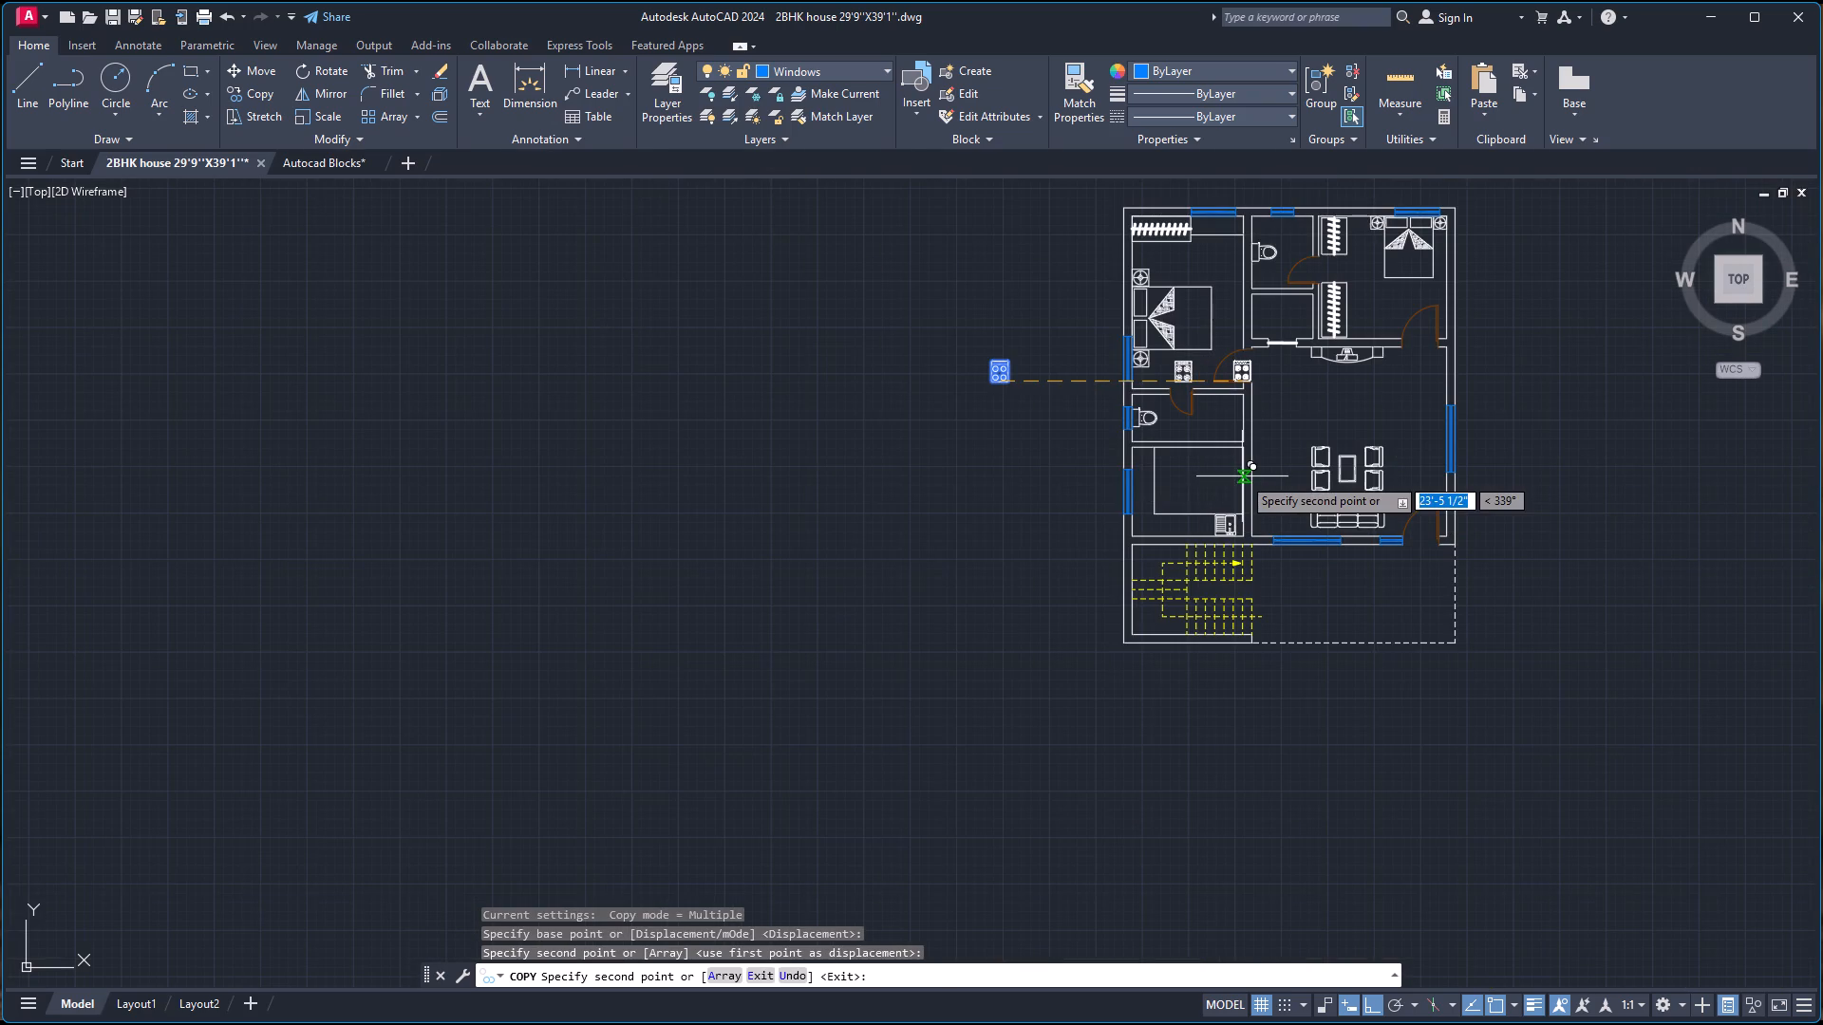
key(F8)
scroll(1206, 491, up, 2)
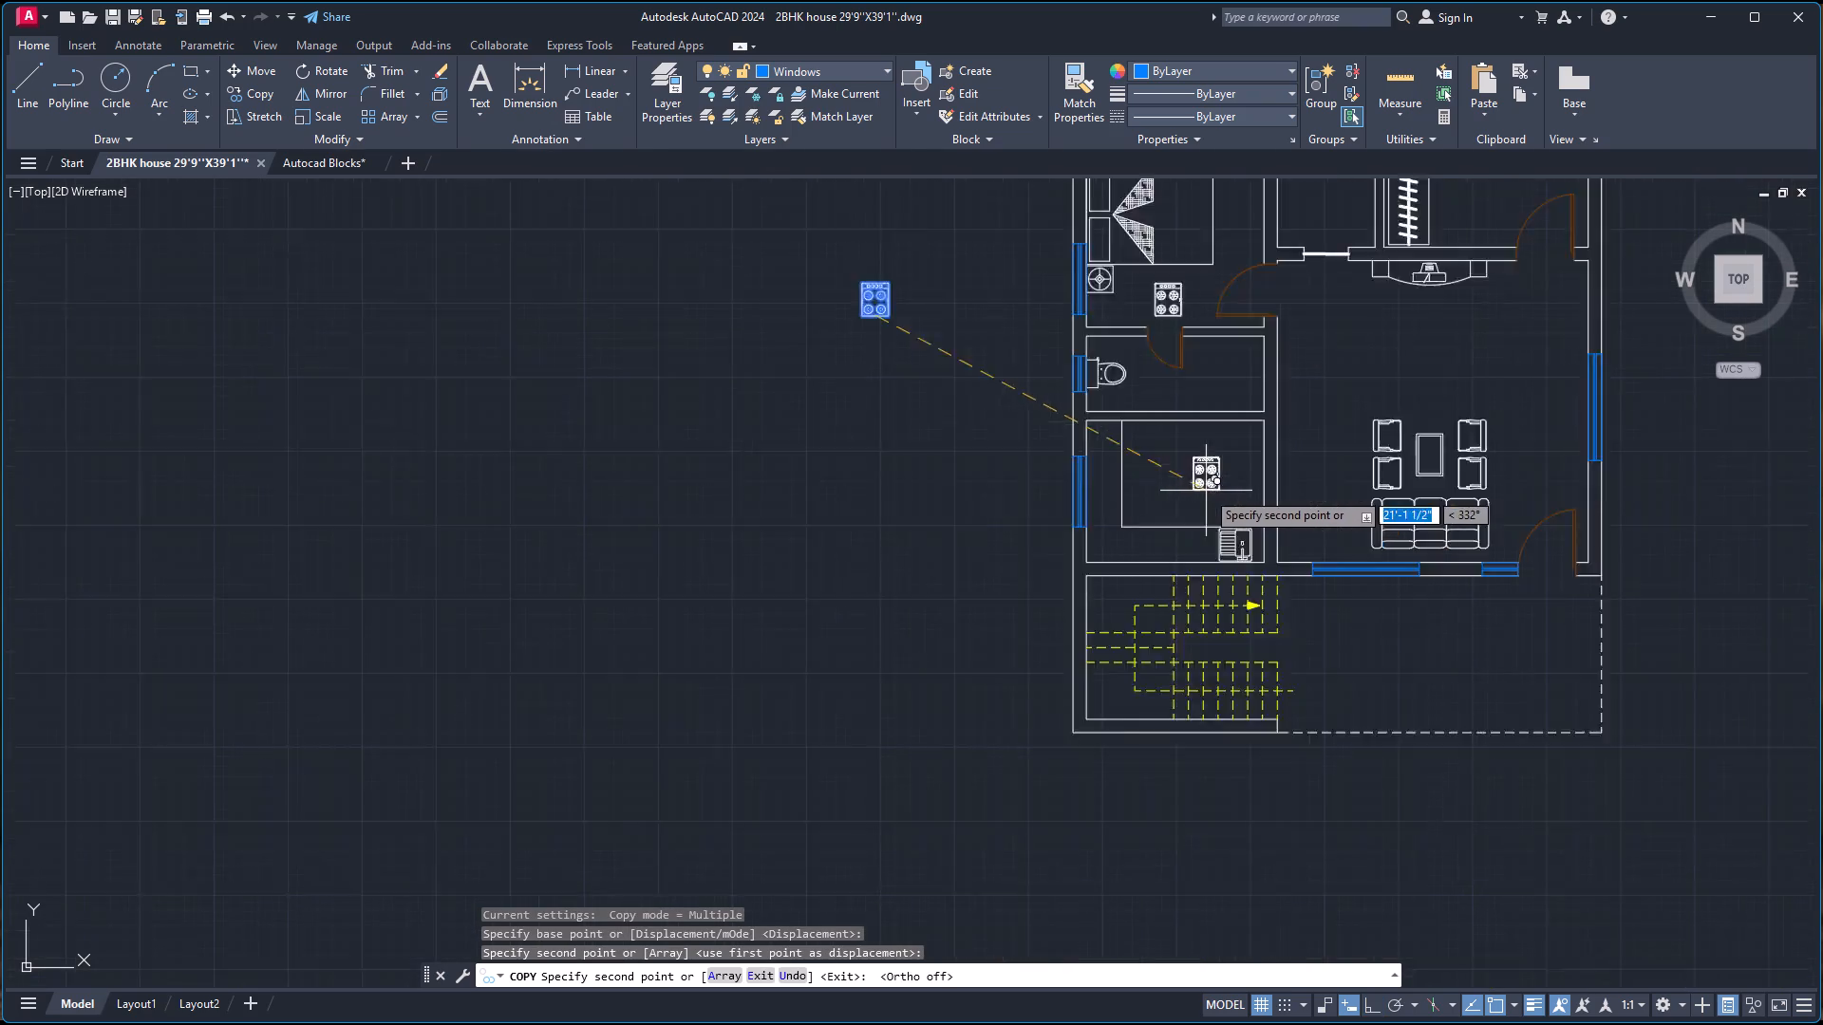
scroll(1206, 491, up, 1)
scroll(1148, 648, up, 4)
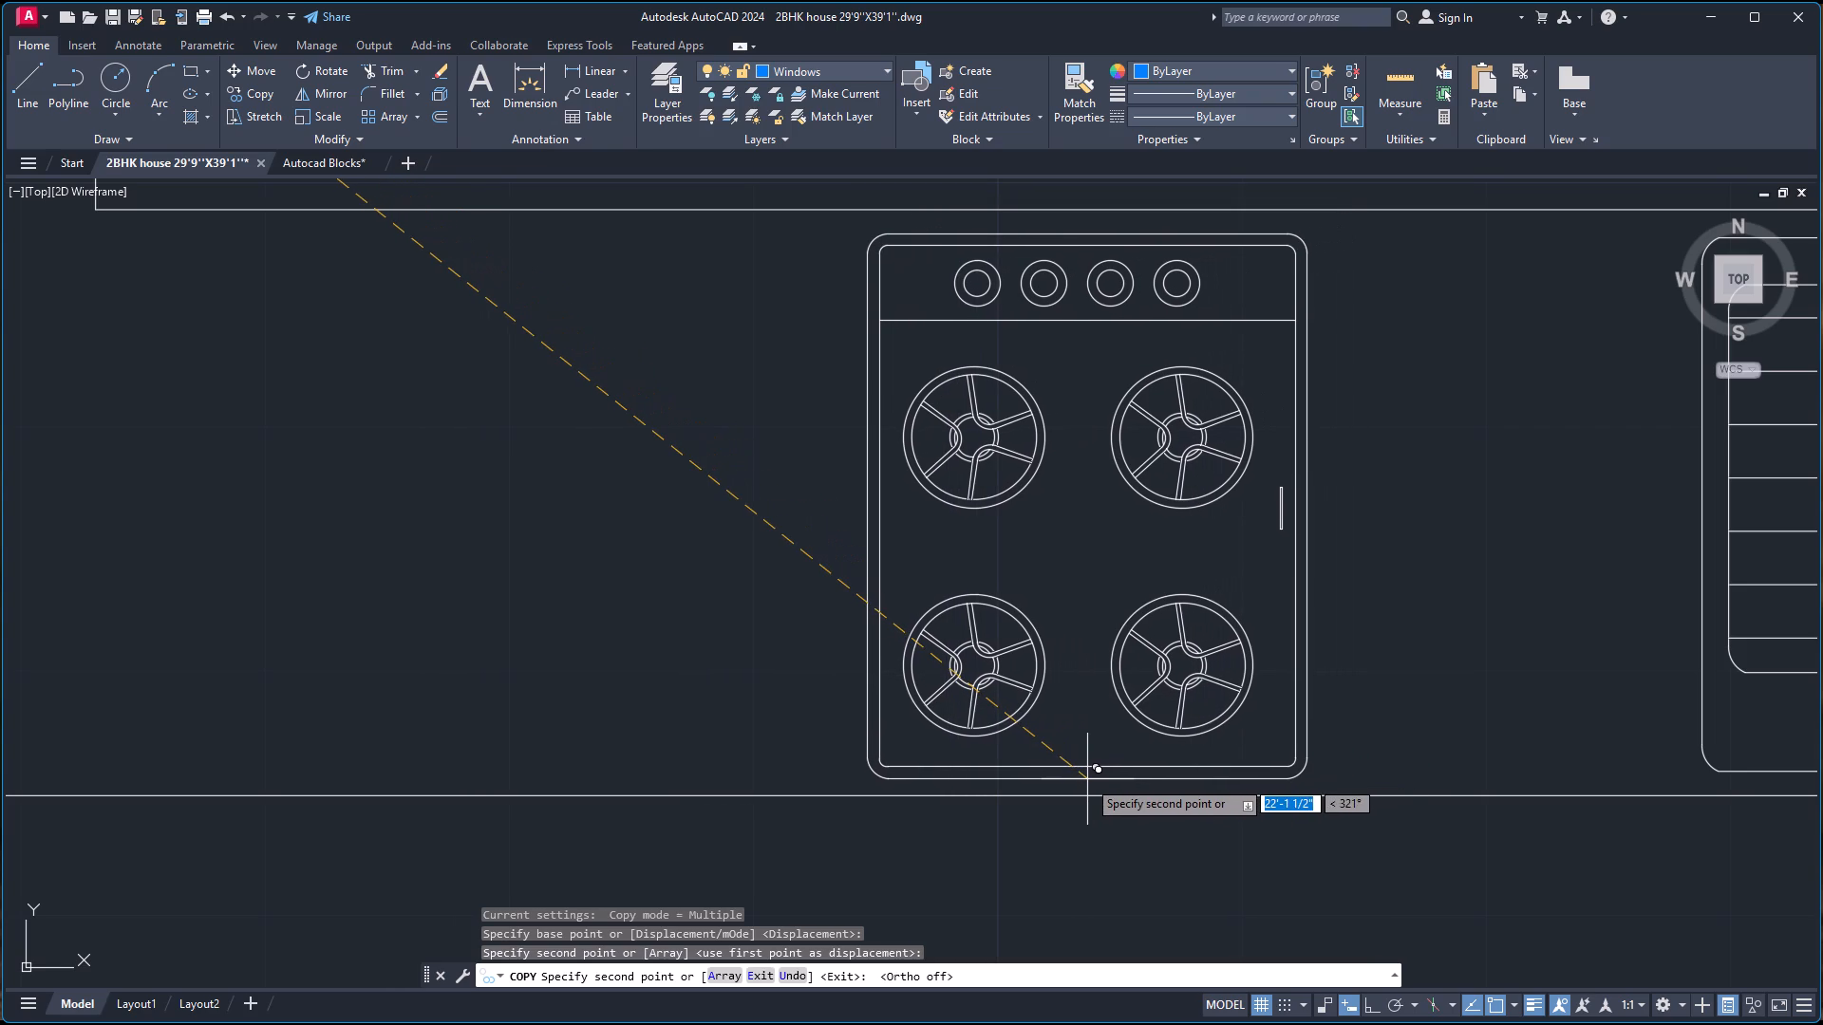
click(1090, 781)
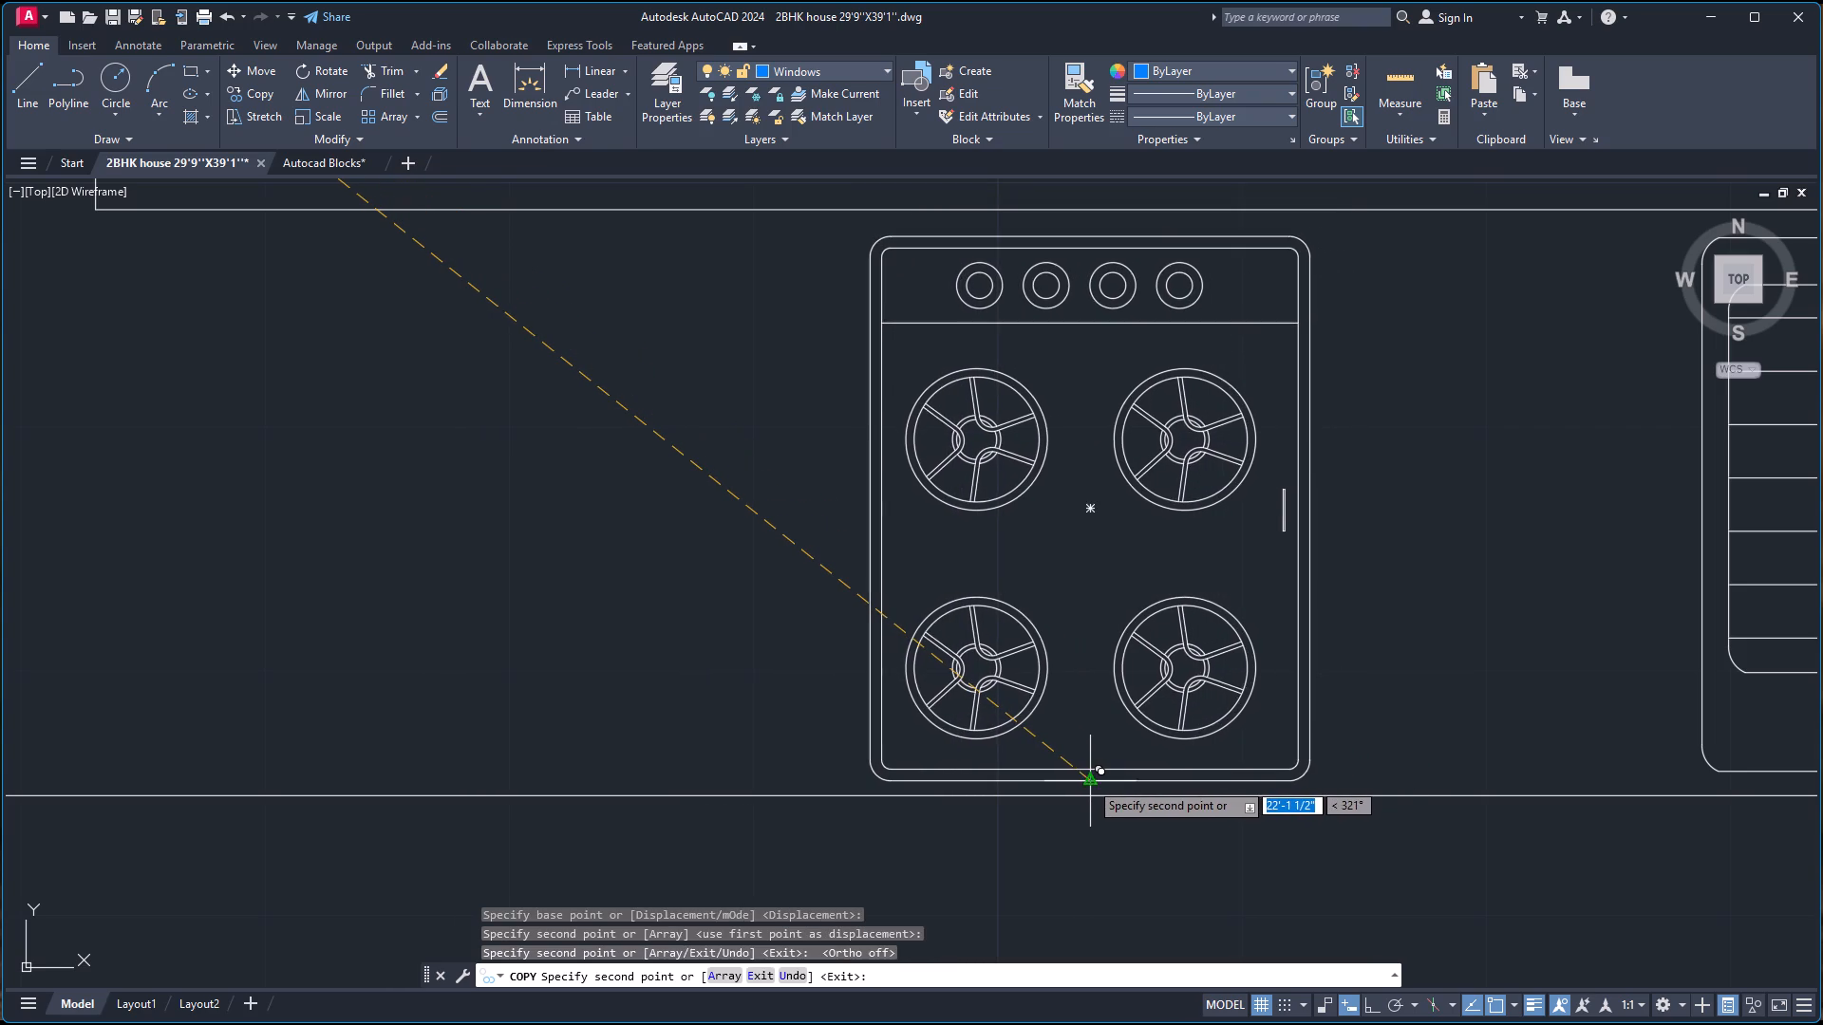
scroll(1144, 586, down, 6)
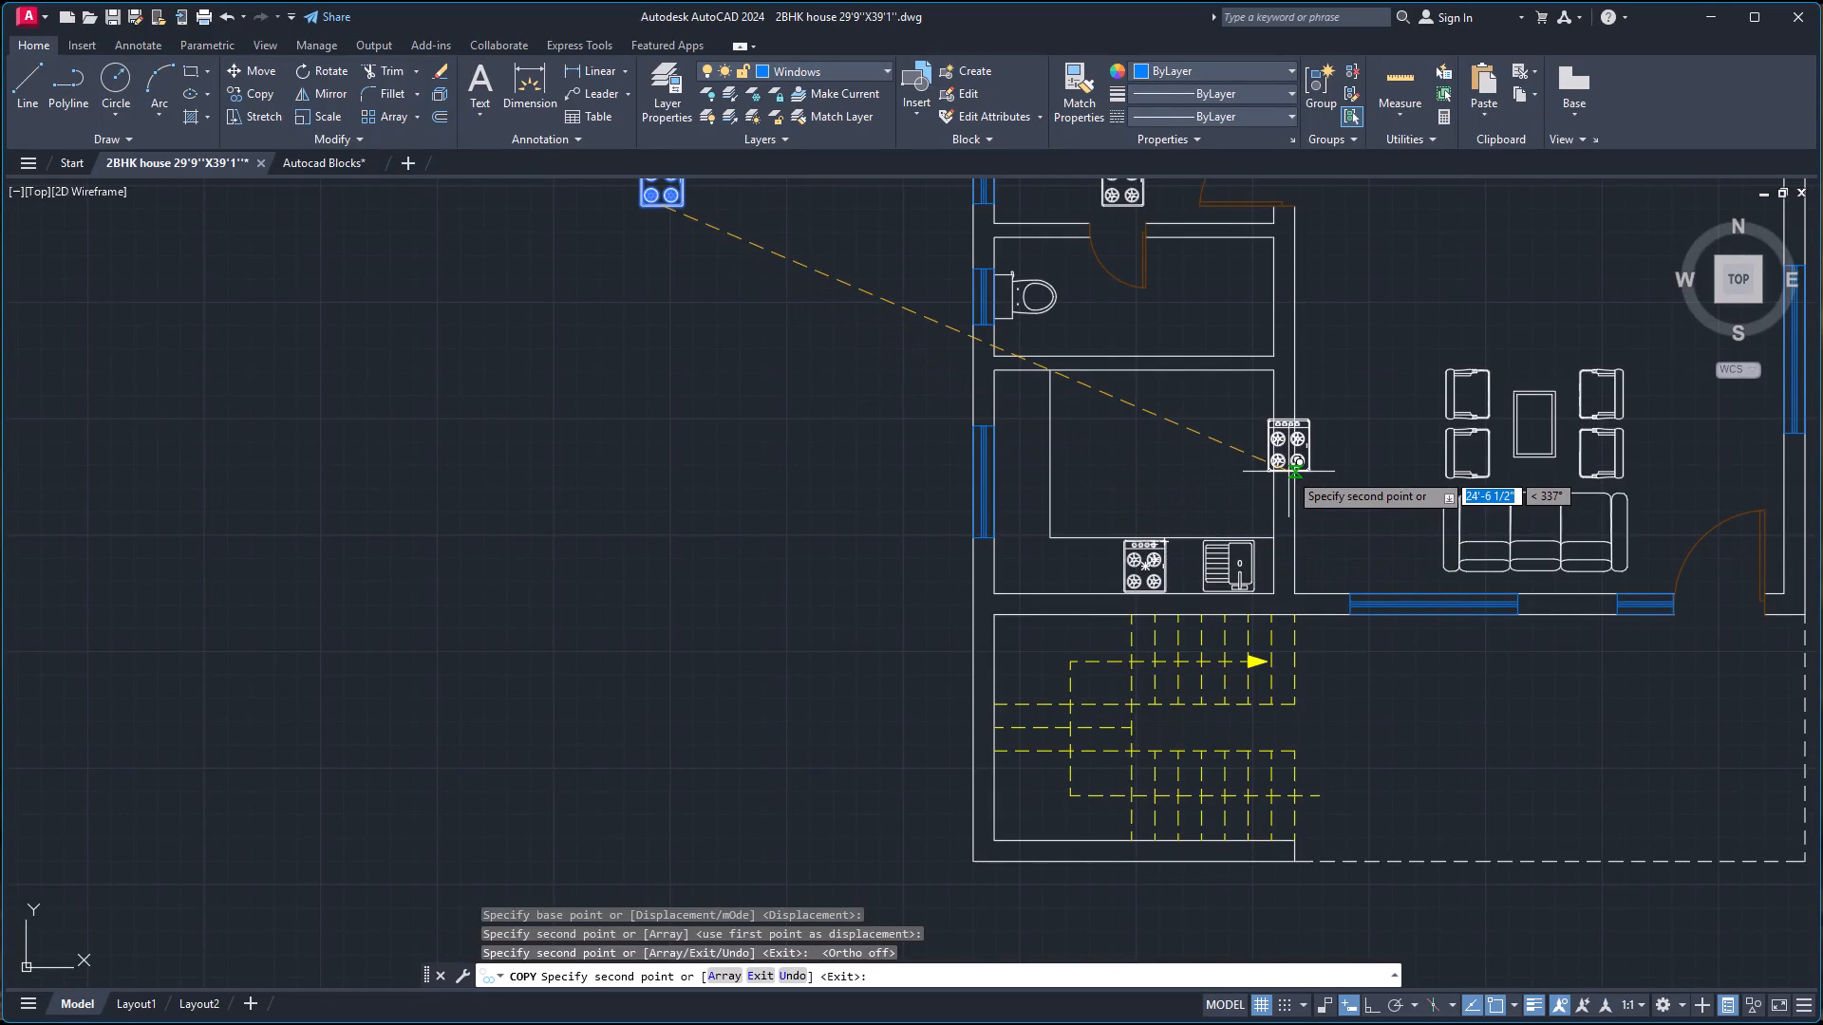
key(Escape)
Delete the stray cooktop copy in the west bedroom and the original cooktop outside the plan.
scroll(1099, 422, down, 3)
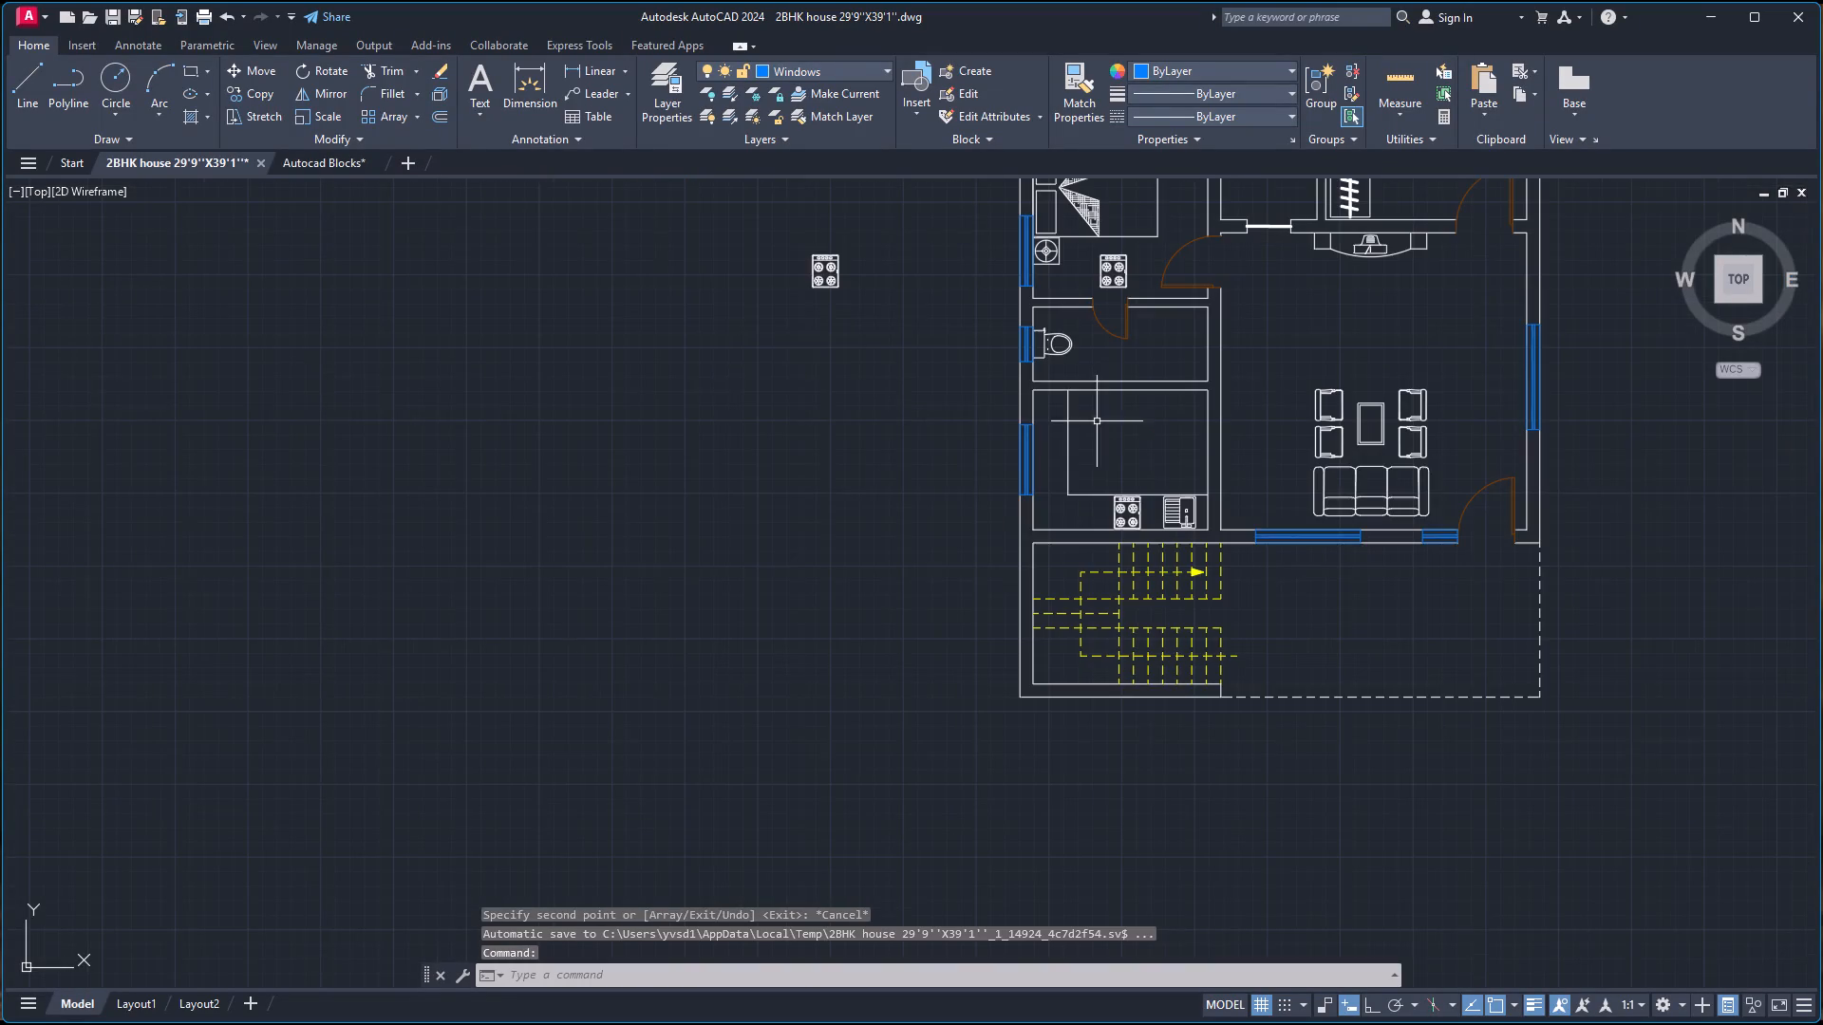
scroll(1136, 304, down, 2)
click(1124, 286)
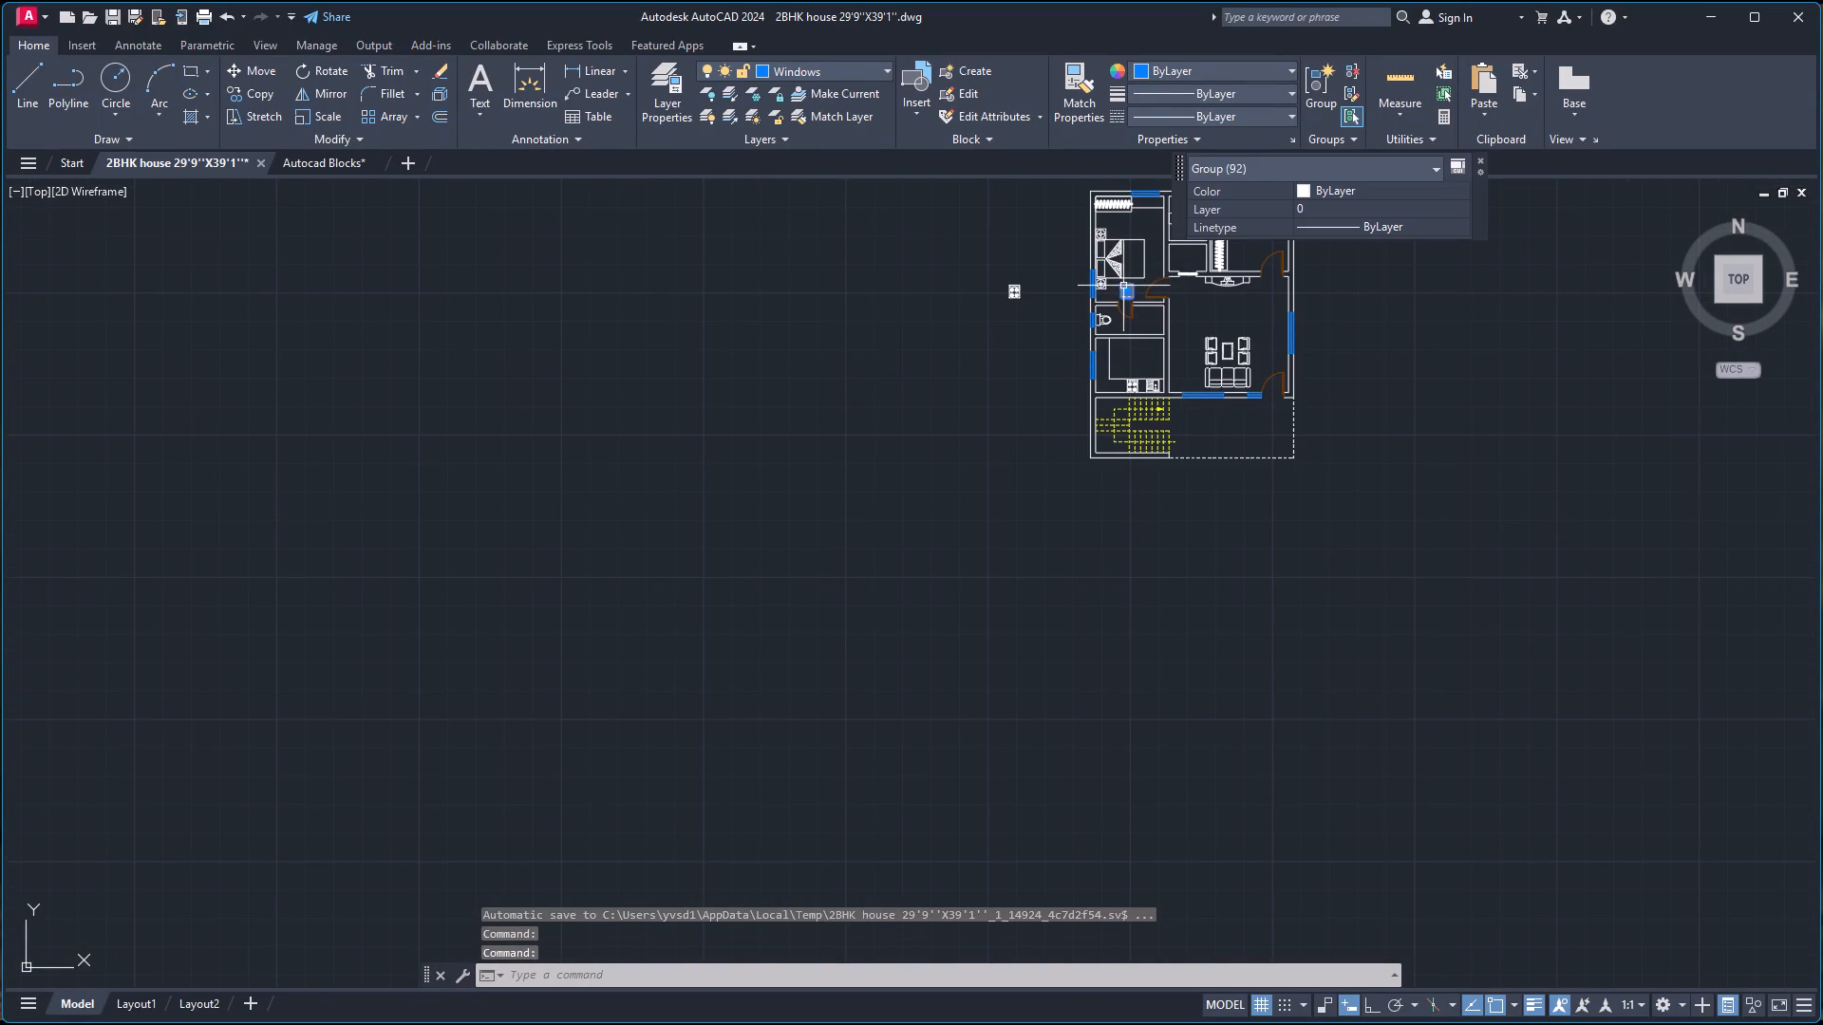
click(1013, 289)
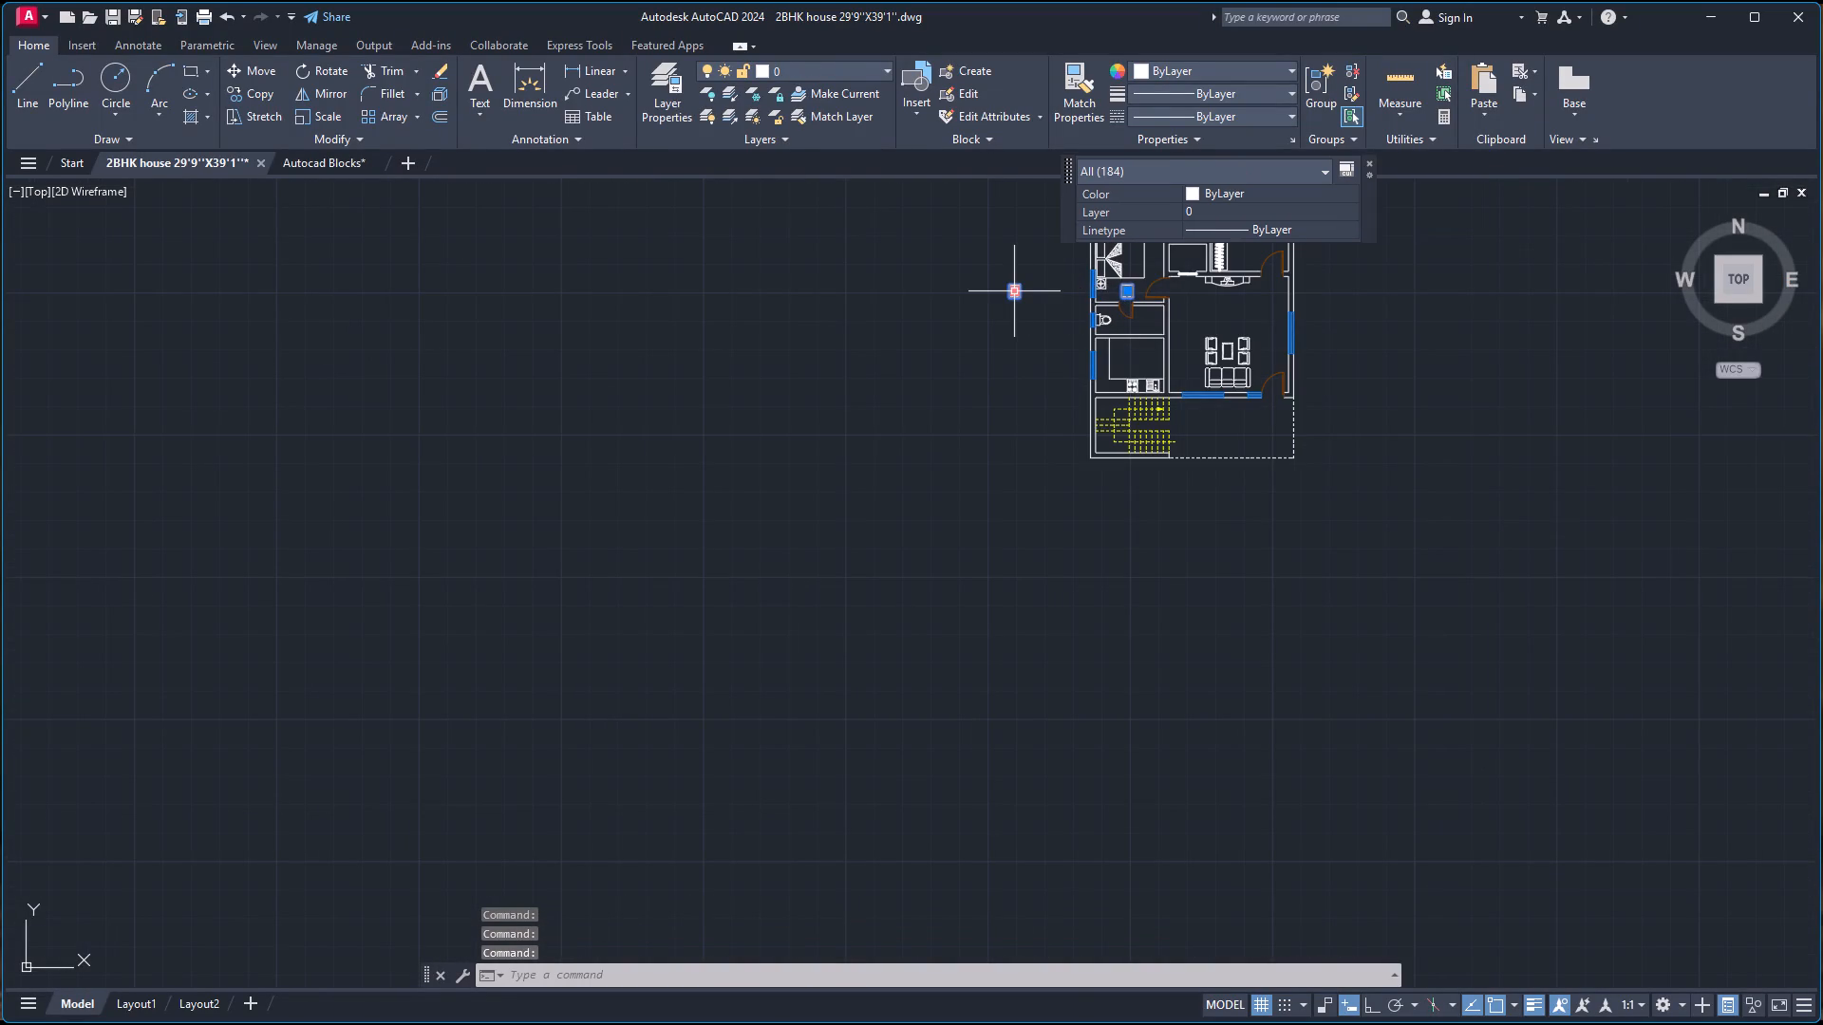
key(Delete)
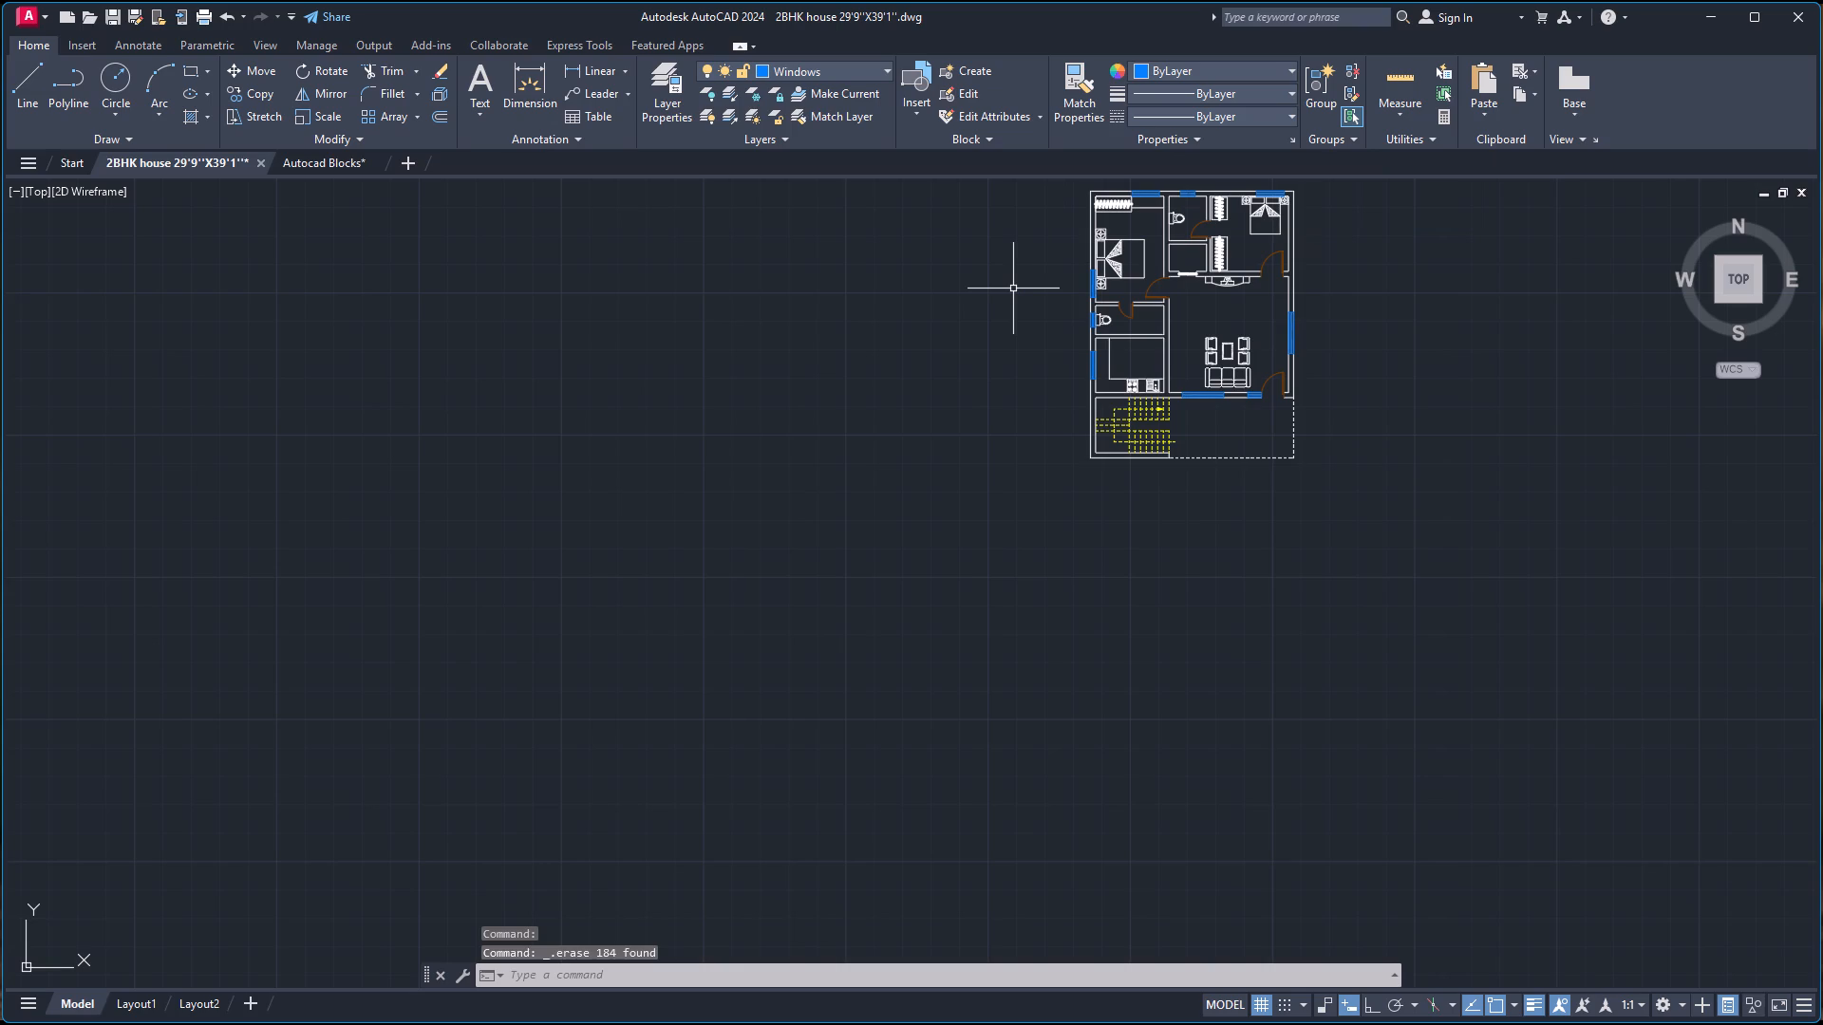
Open the block insertion palette and look through the recent blocks for more furnishings.
key(i)
key(Return)
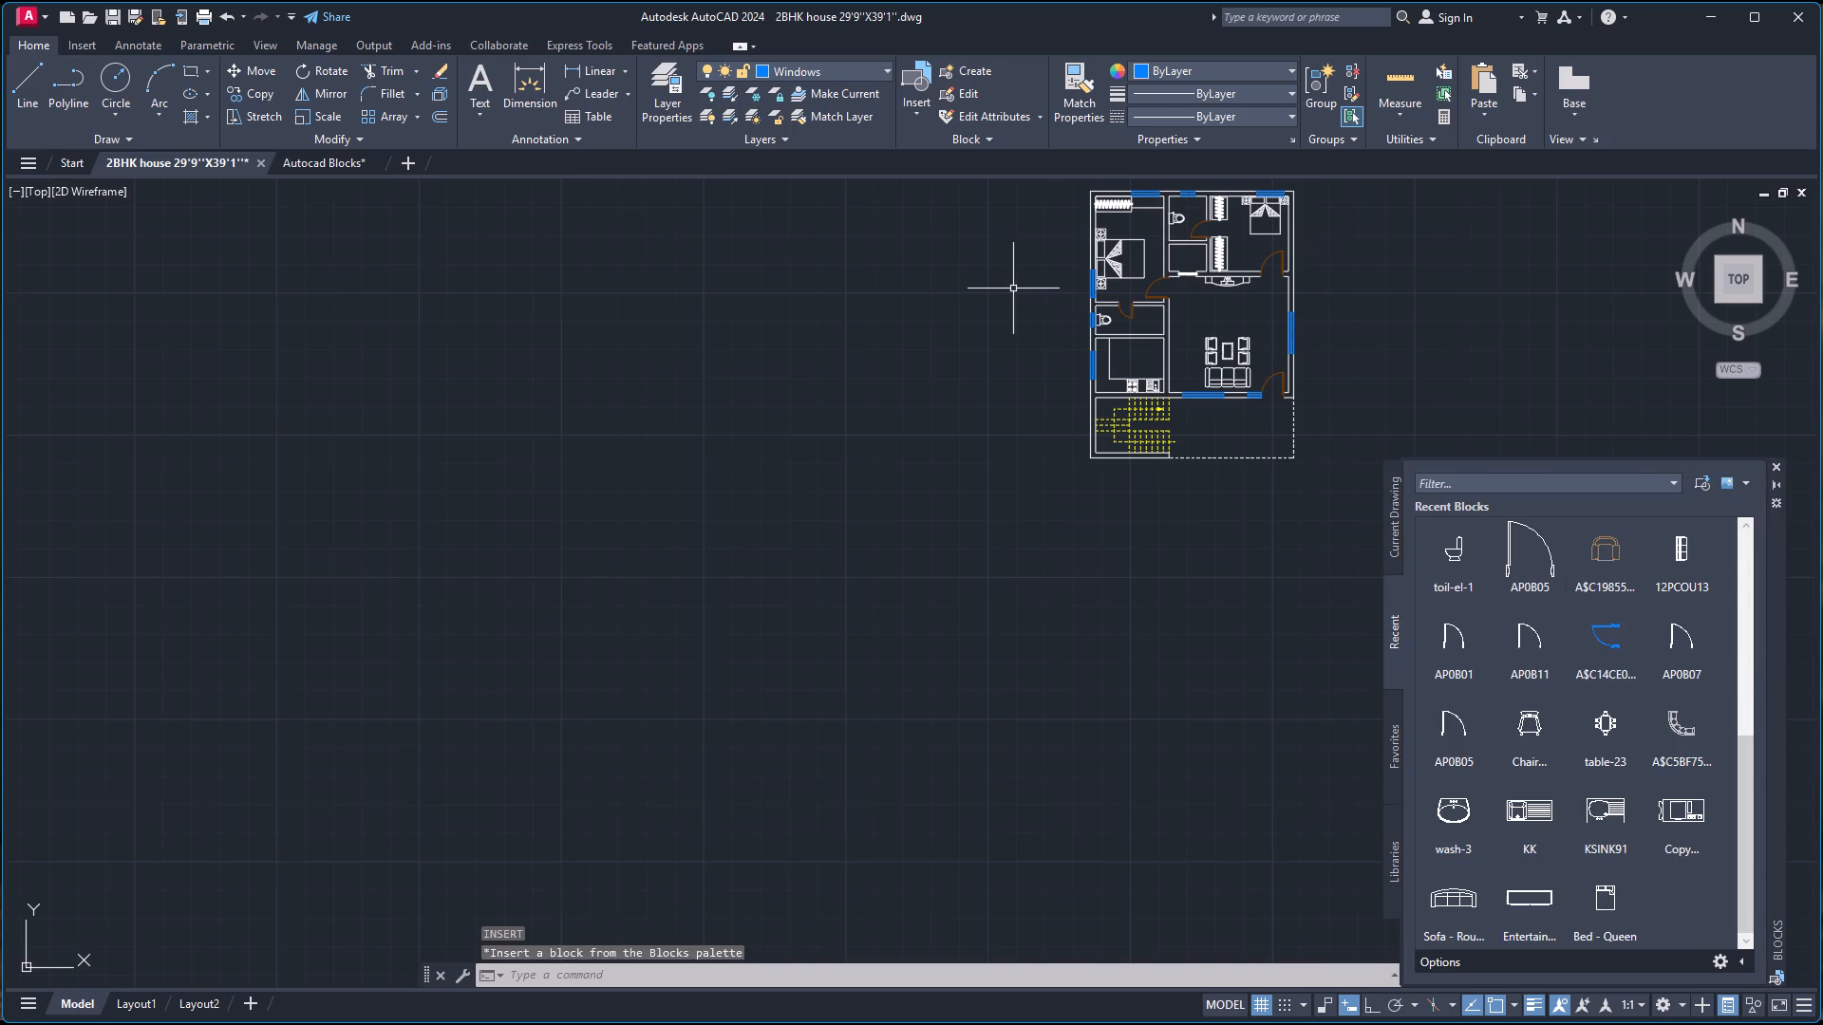
scroll(1593, 675, down, 4)
scroll(1593, 675, up, 6)
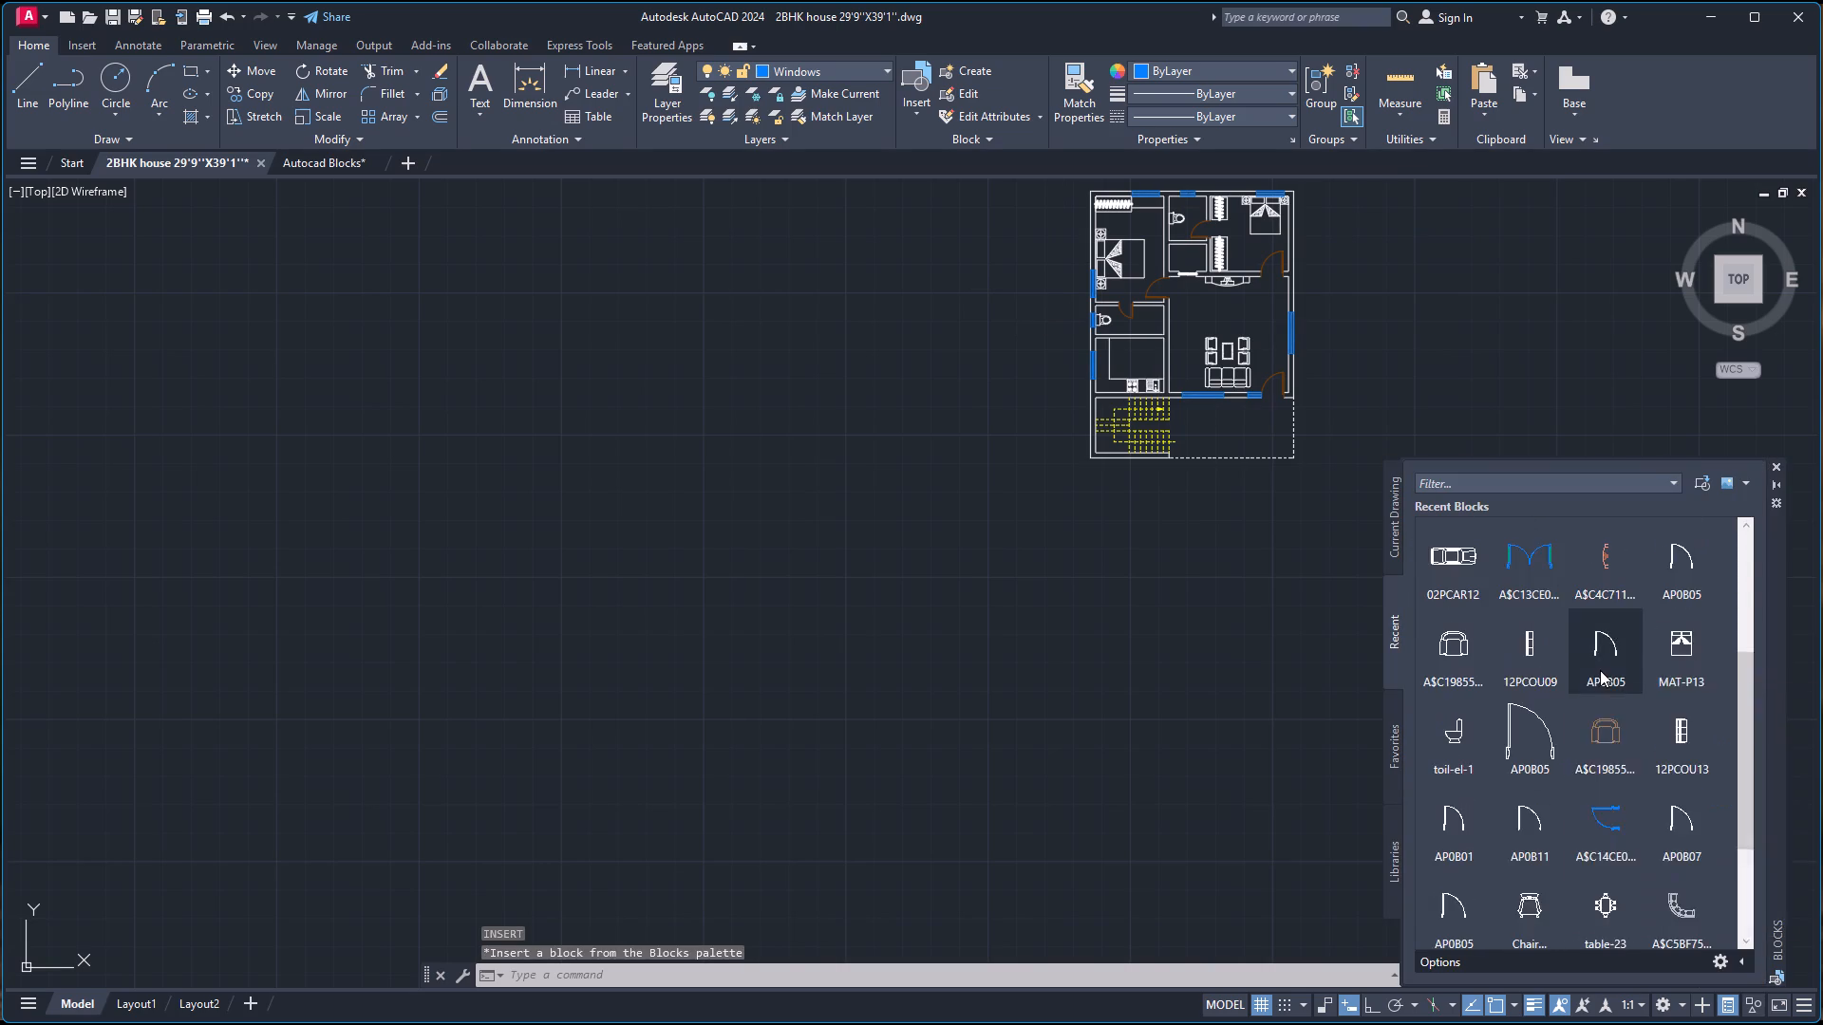
scroll(1600, 670, up, 16)
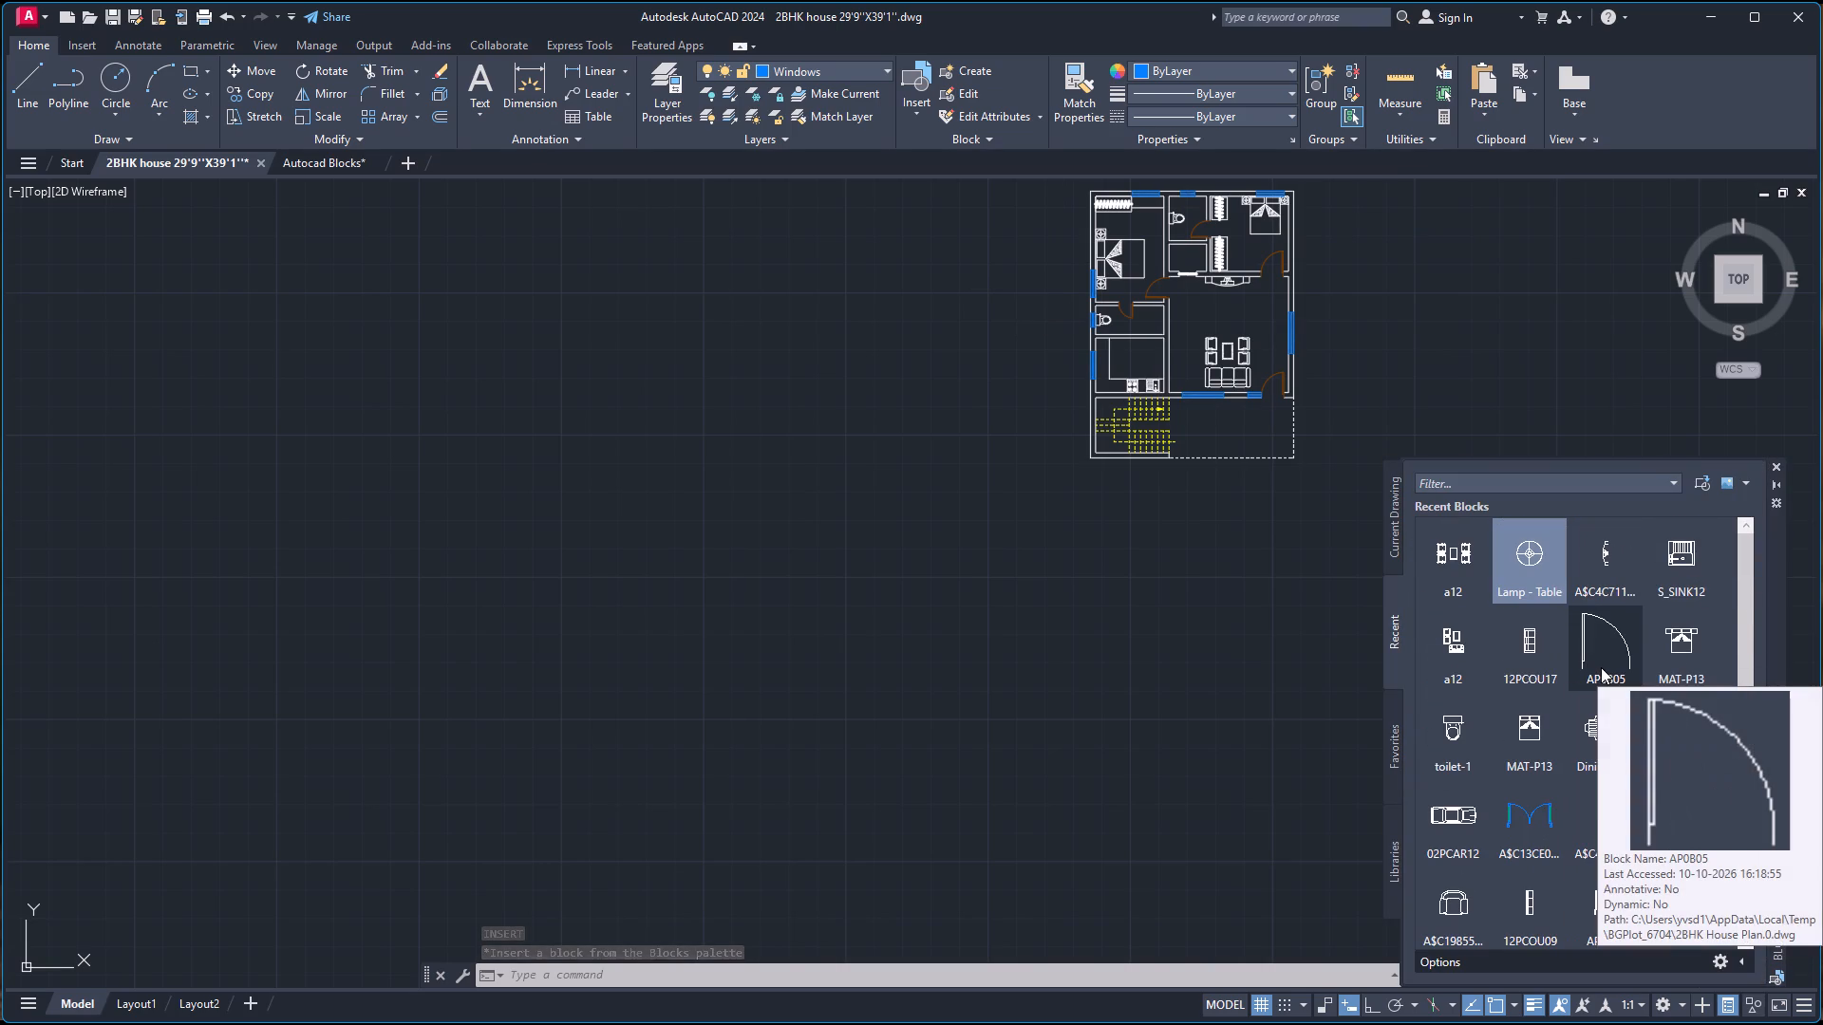
scroll(1601, 667, down, 17)
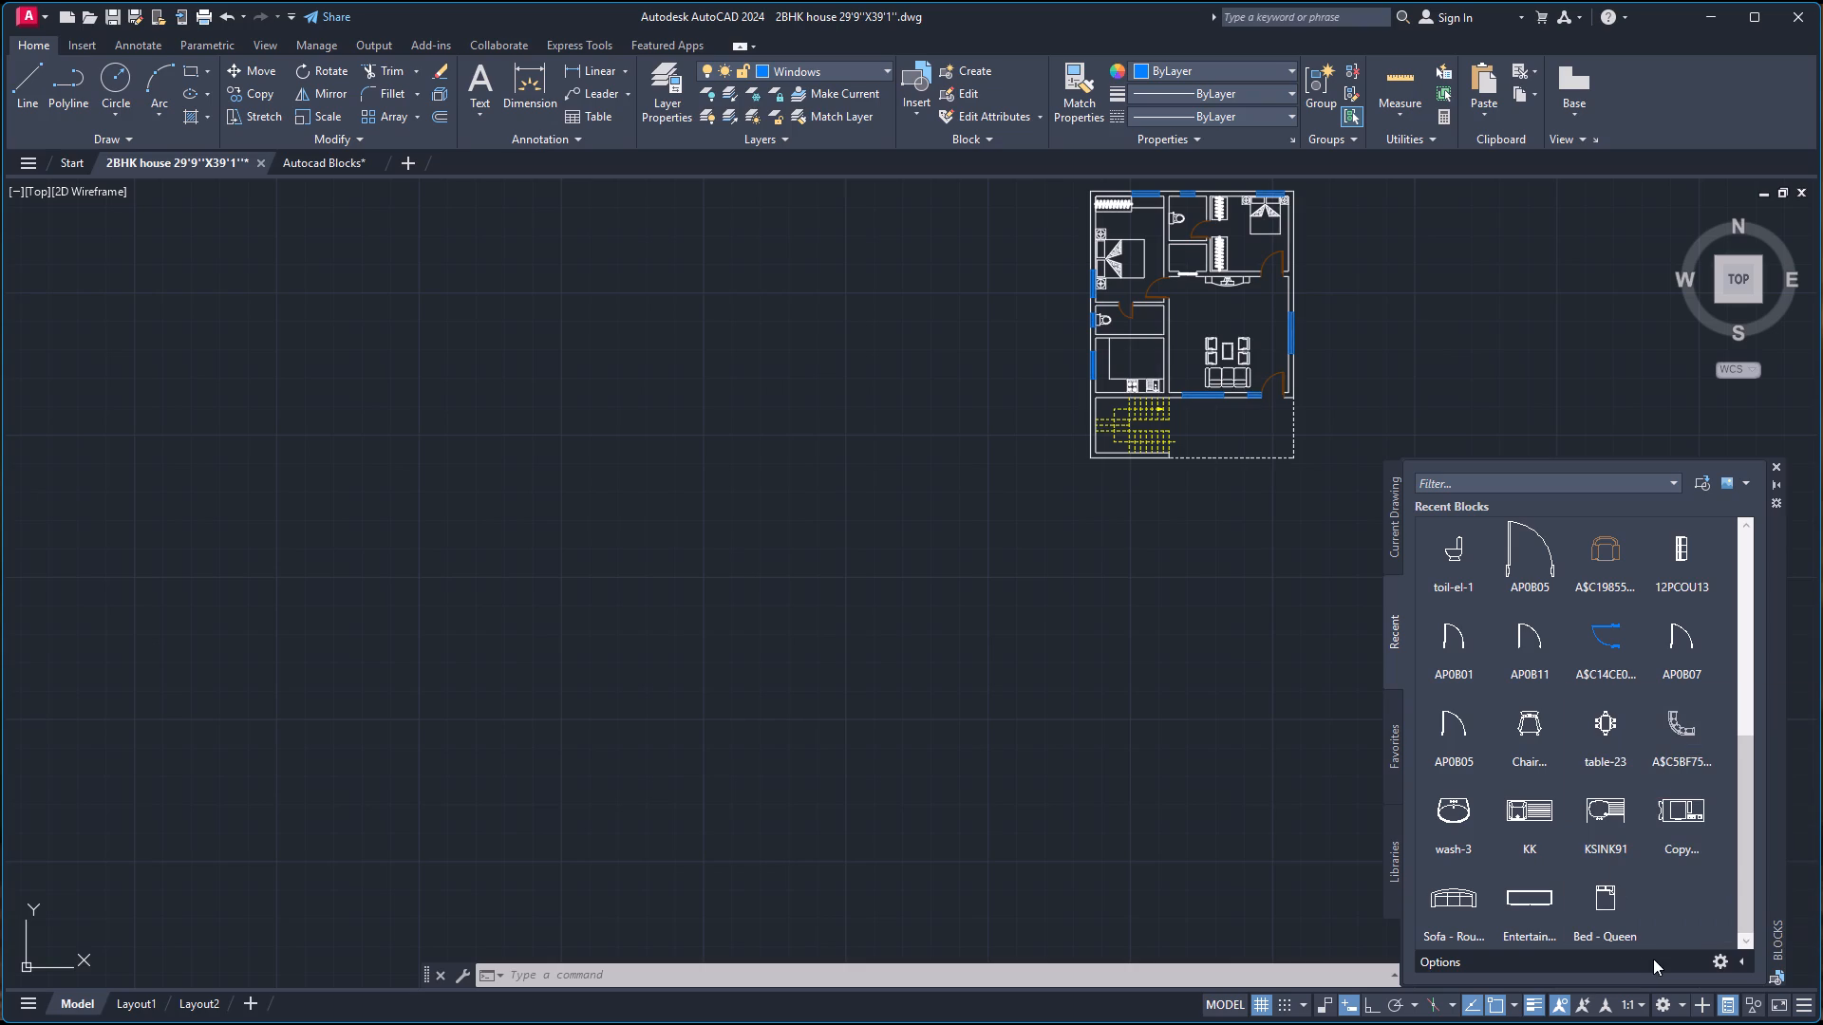
Insert the Lamp - Table block from the recent blocks onto the cooktop on the kitchen counter.
click(1667, 922)
right_click(1667, 922)
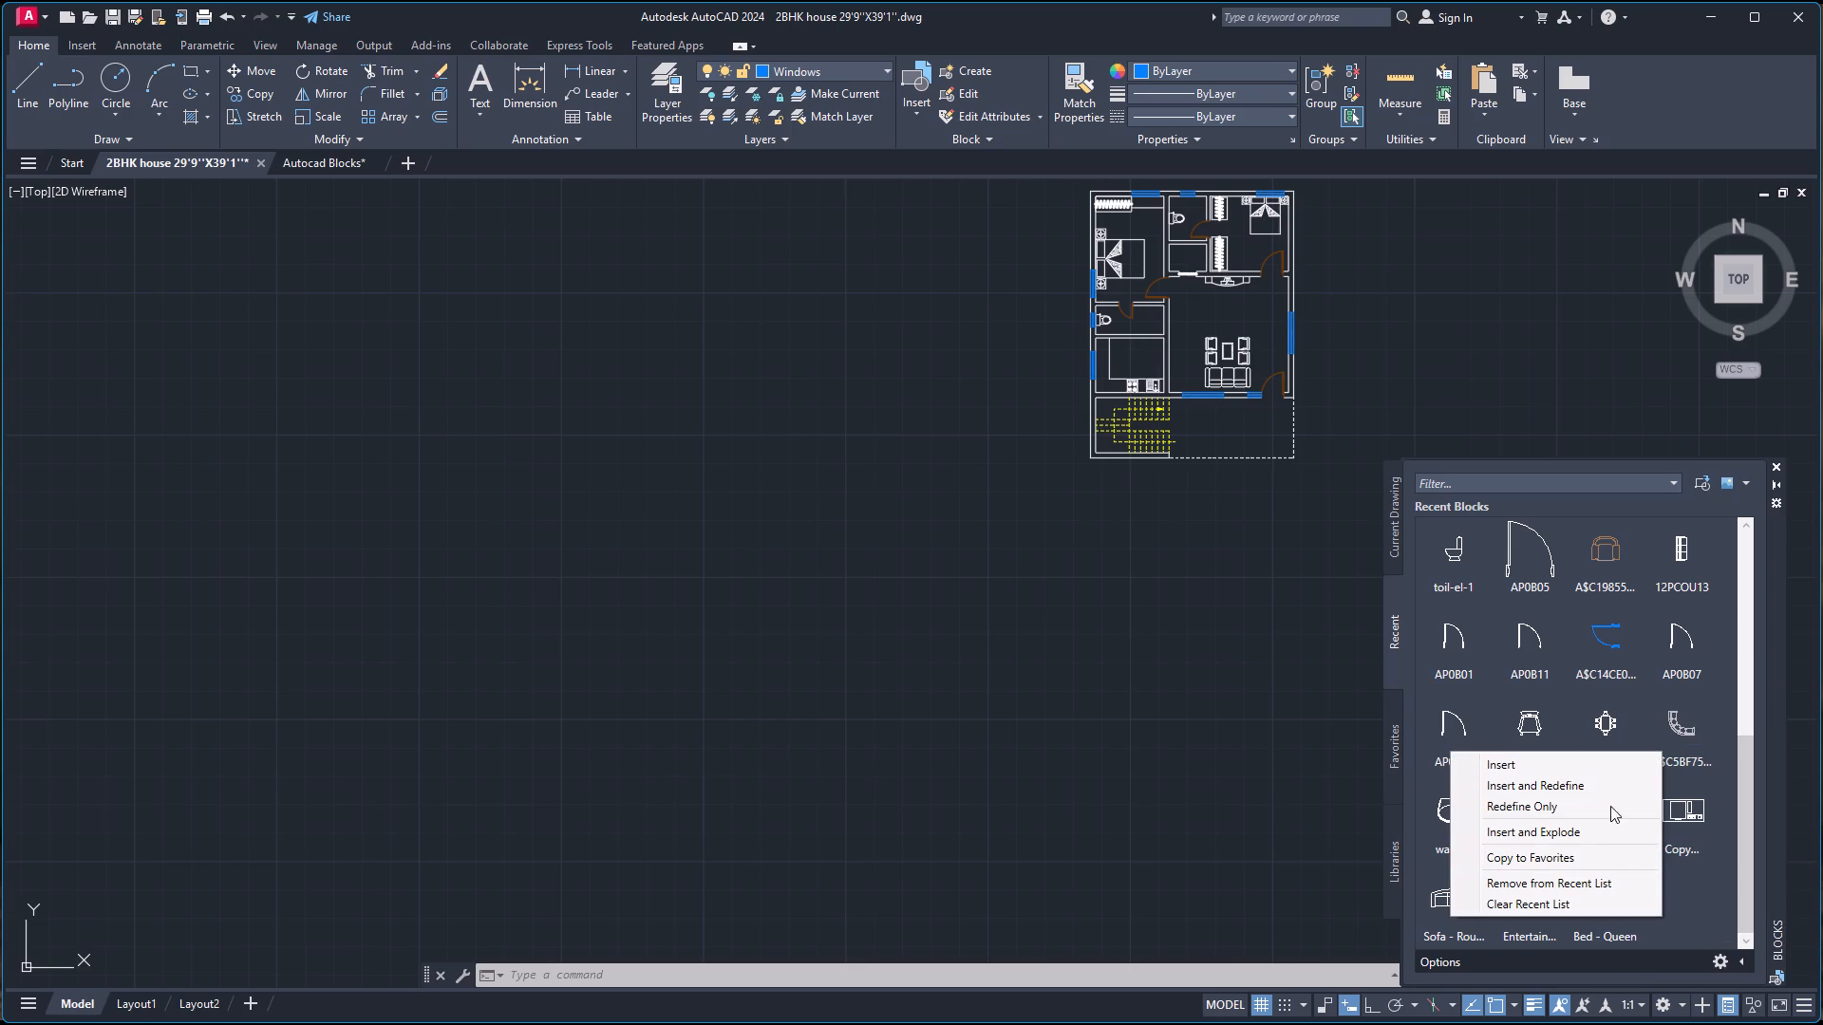
click(1541, 759)
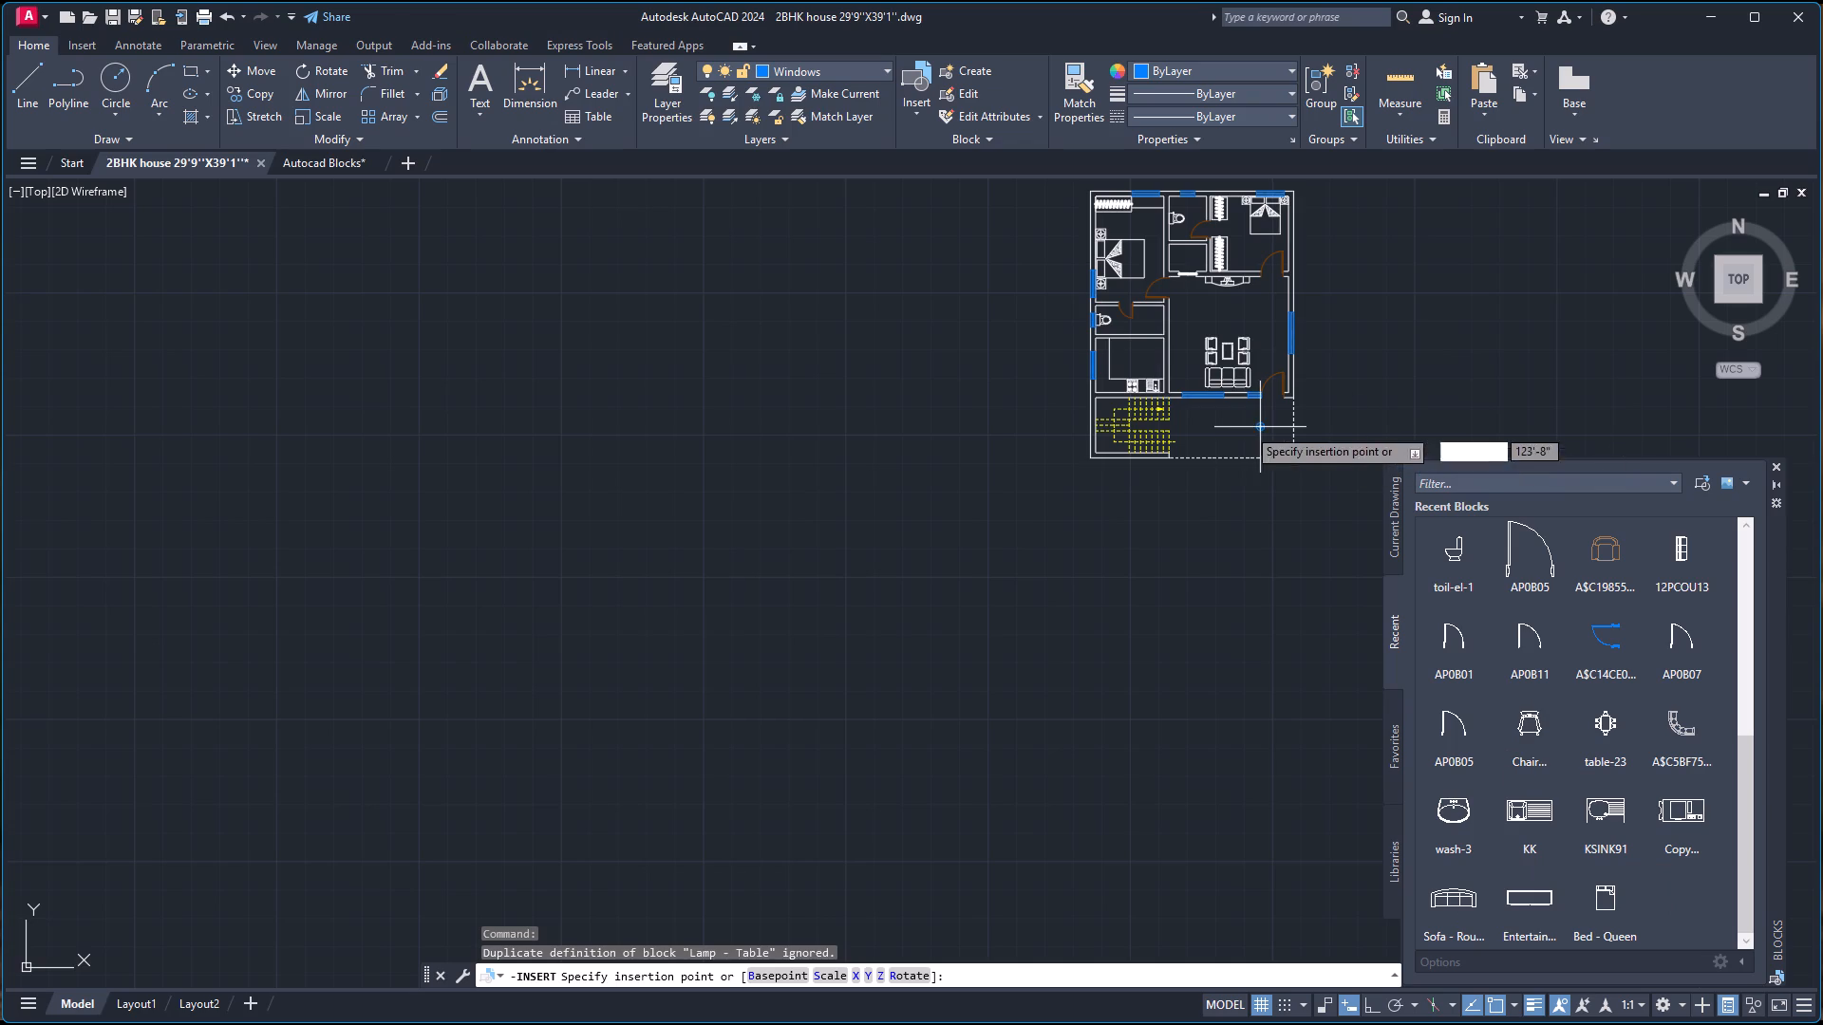
scroll(1037, 347, up, 1)
scroll(1212, 396, up, 2)
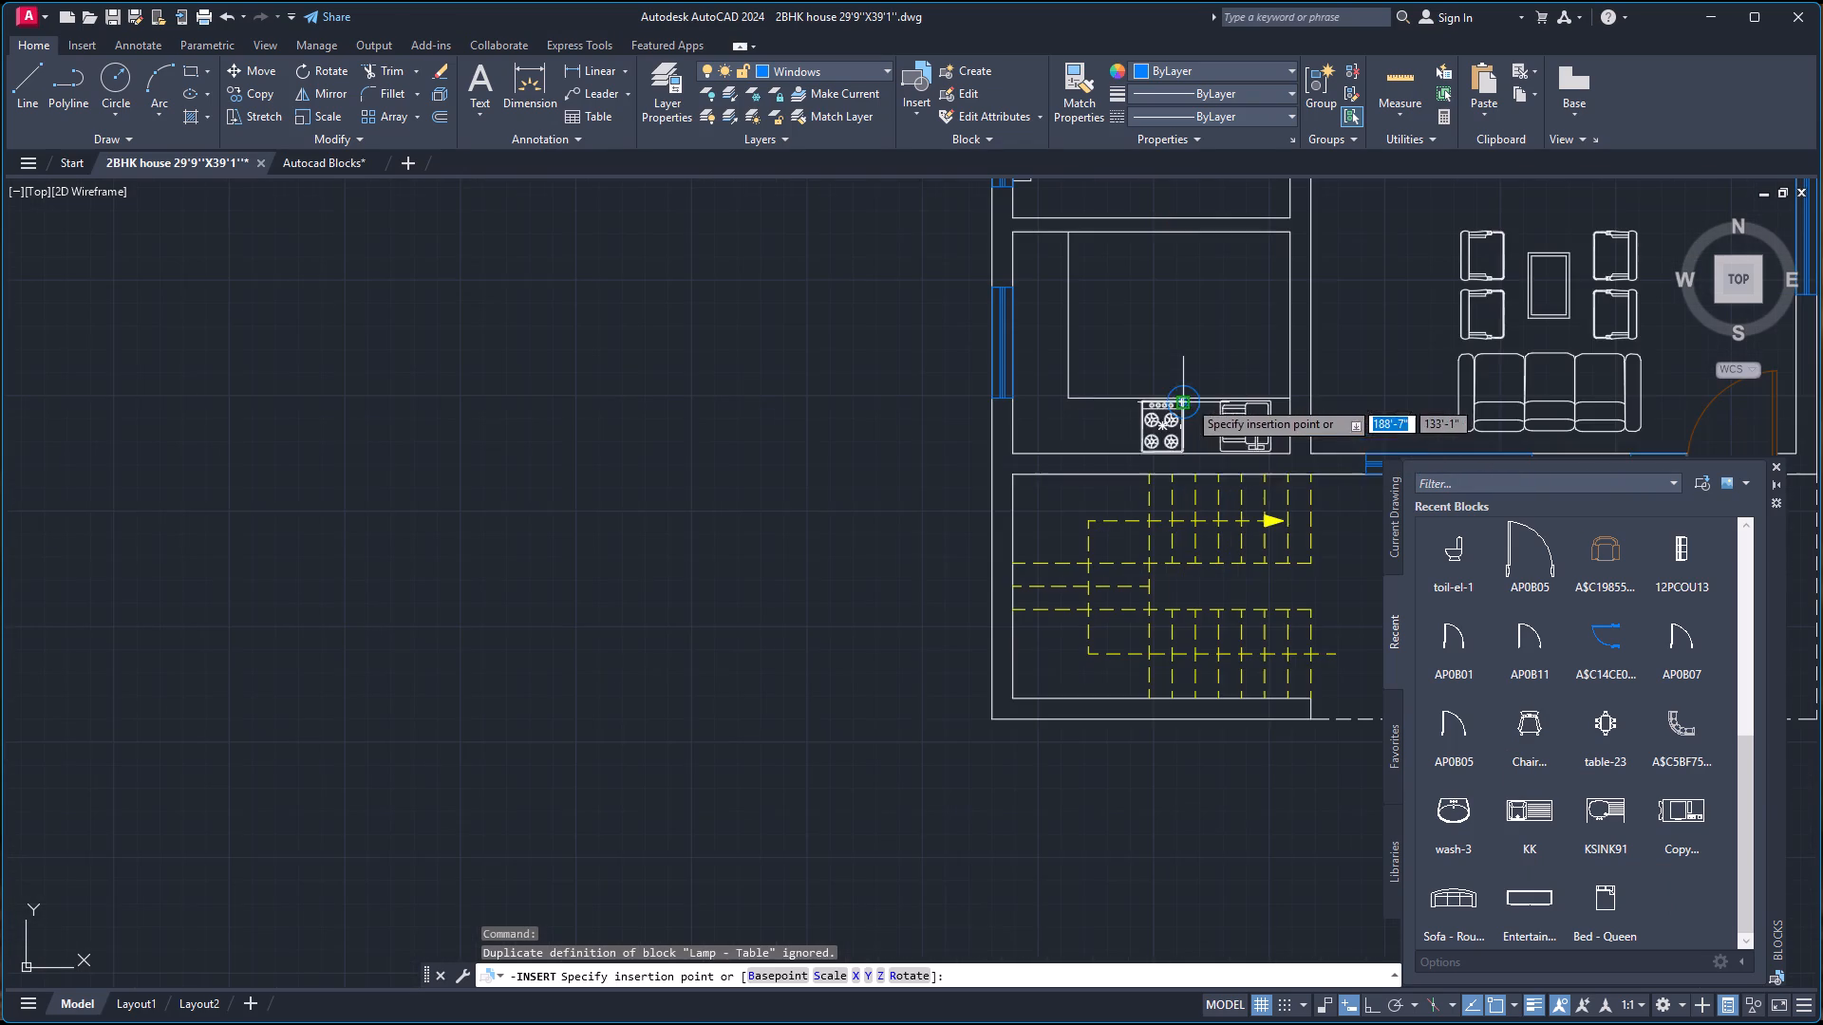
scroll(1117, 441, up, 2)
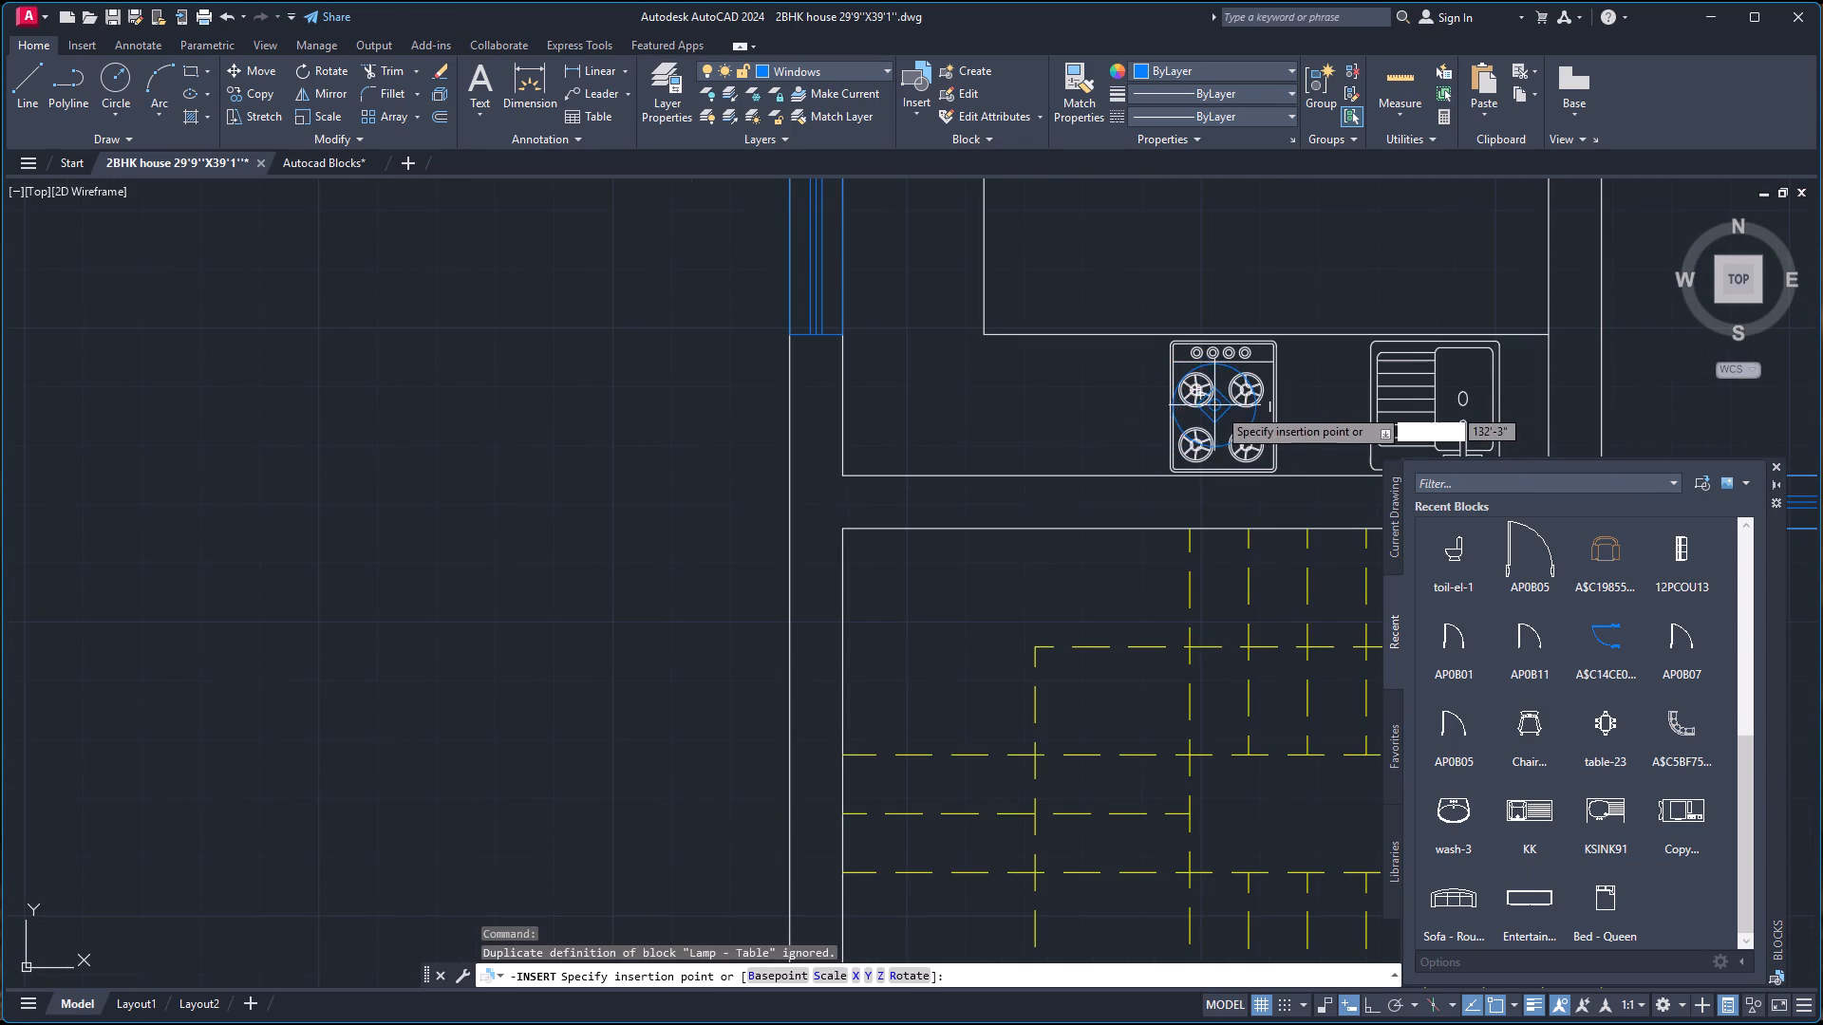
click(1224, 410)
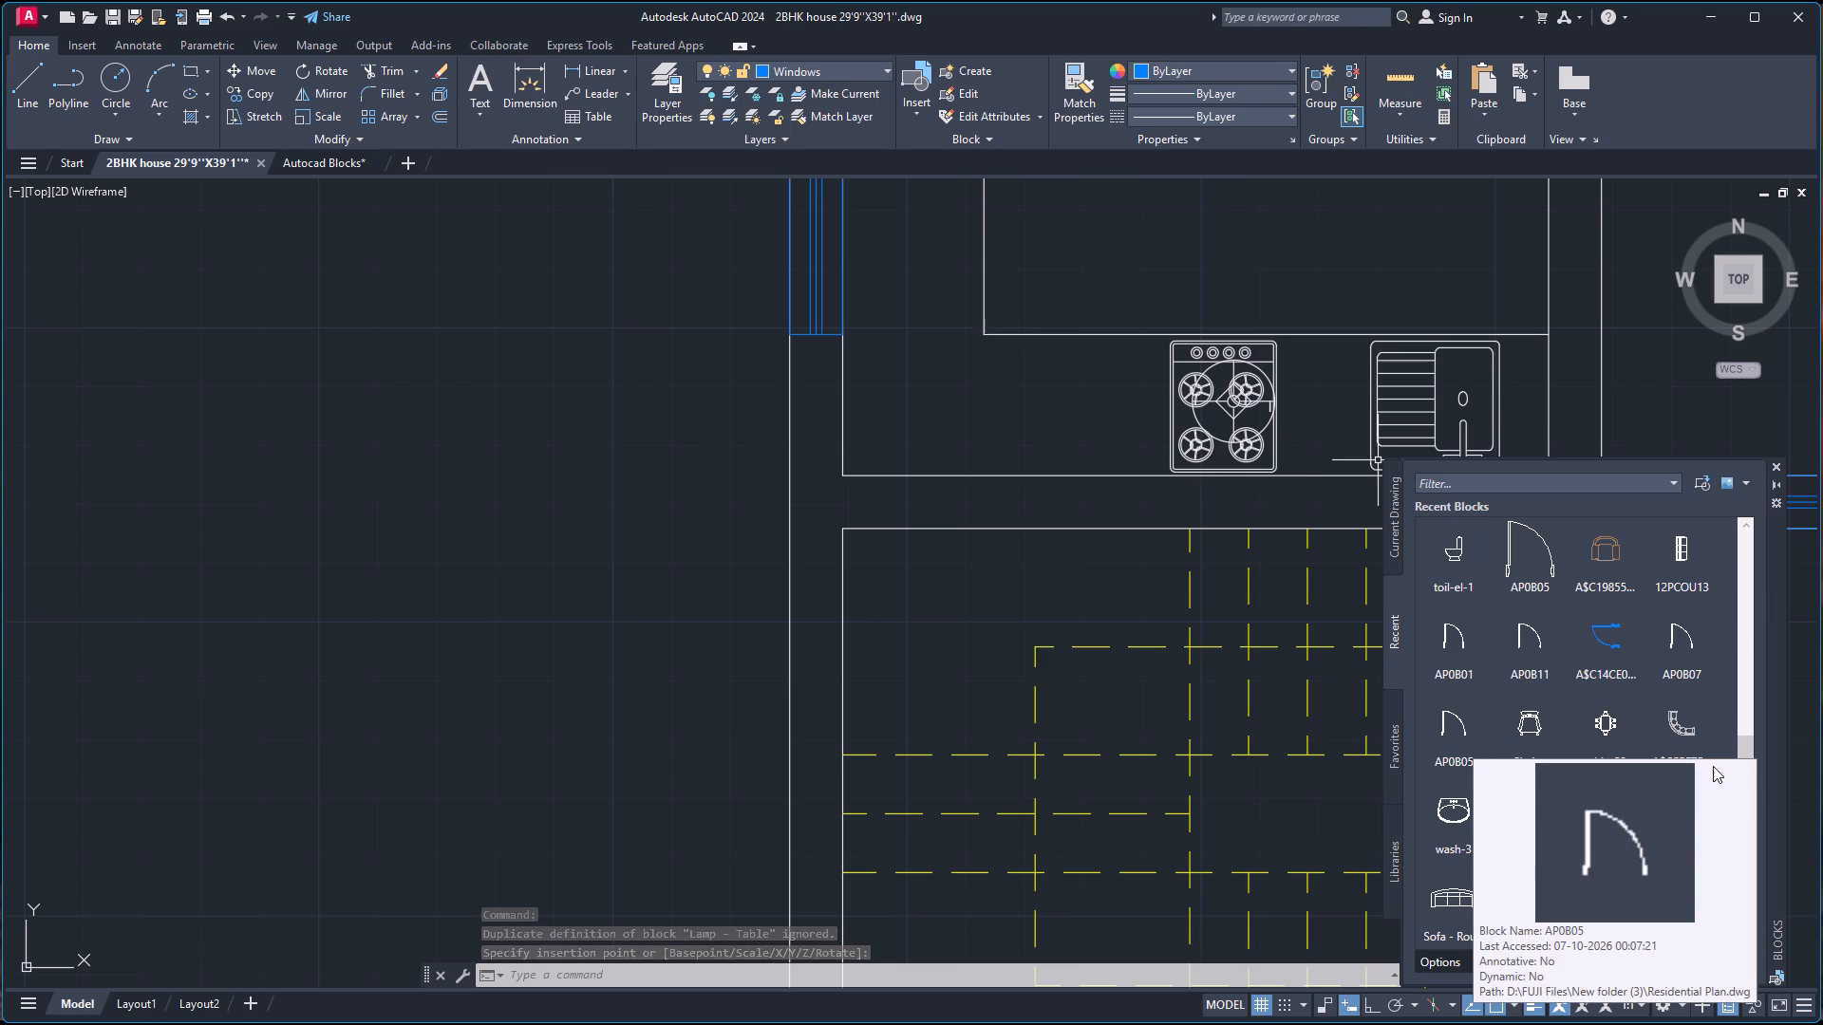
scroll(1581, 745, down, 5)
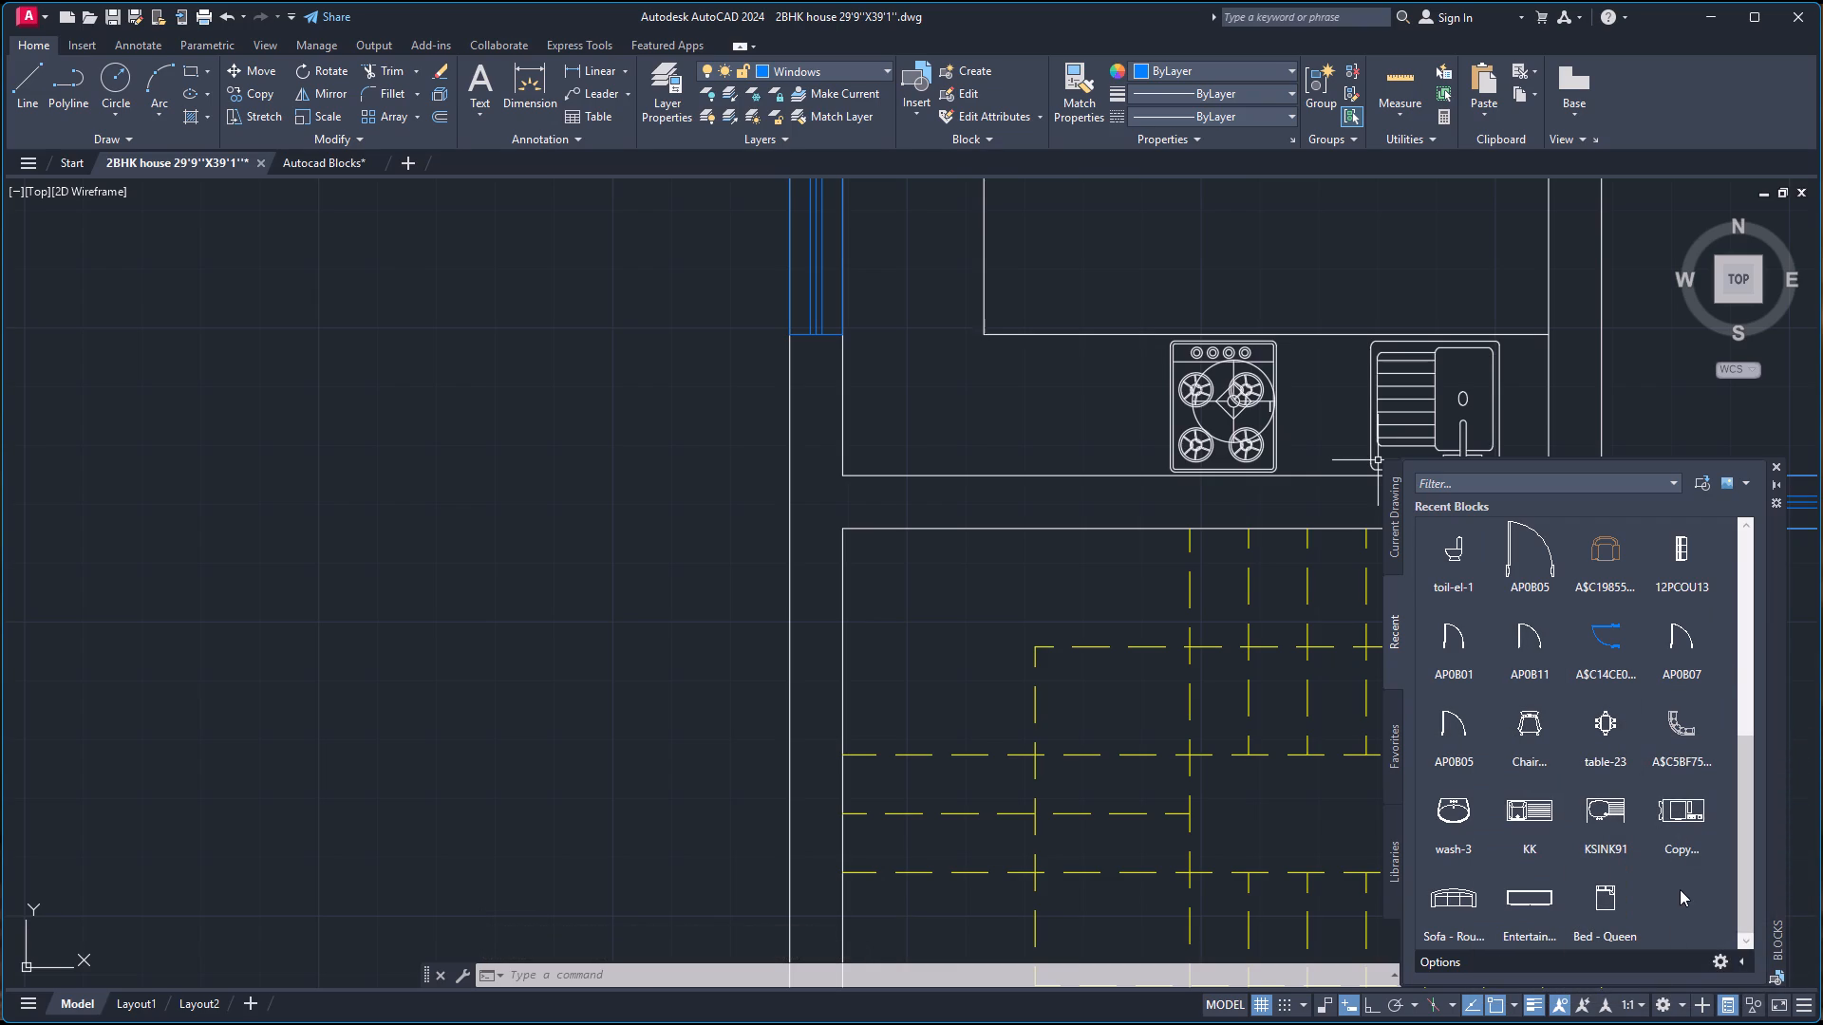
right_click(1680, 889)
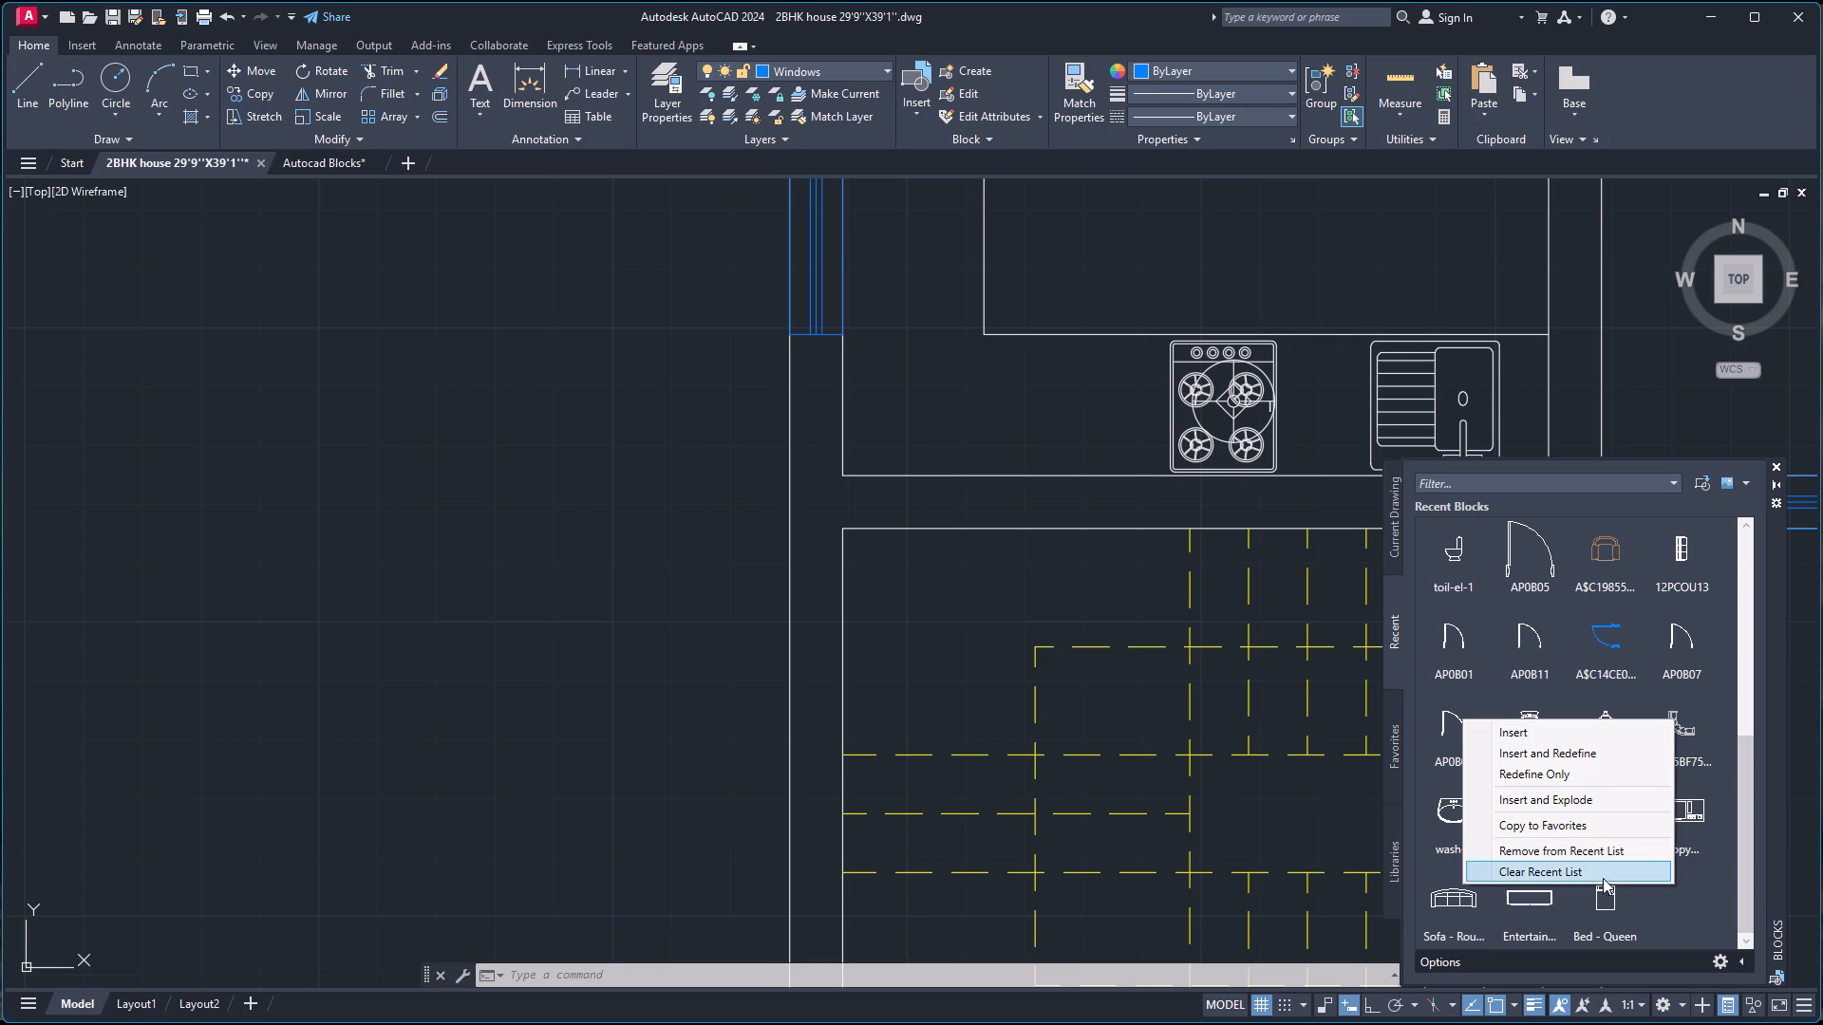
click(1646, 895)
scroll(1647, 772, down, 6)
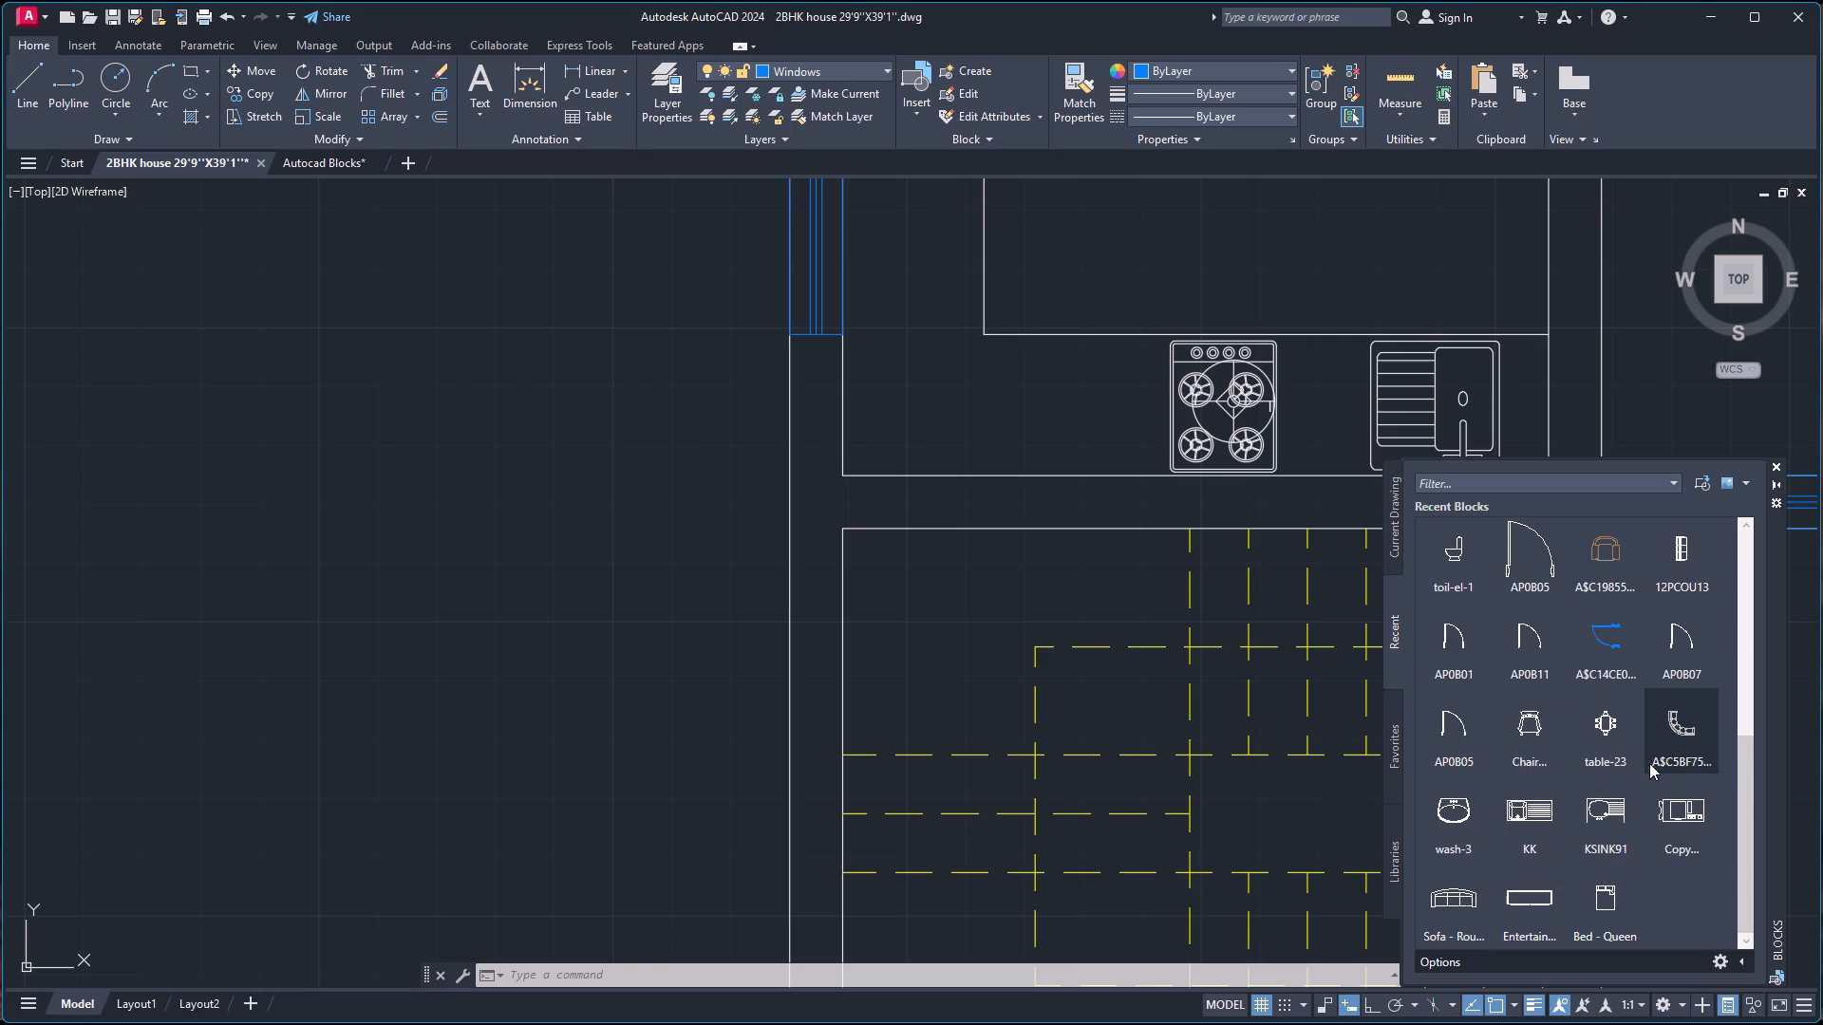
Look through the favorite and current-drawing blocks and the insertion options, and close the blocks palette.
scroll(1624, 585, down, 2)
click(1392, 730)
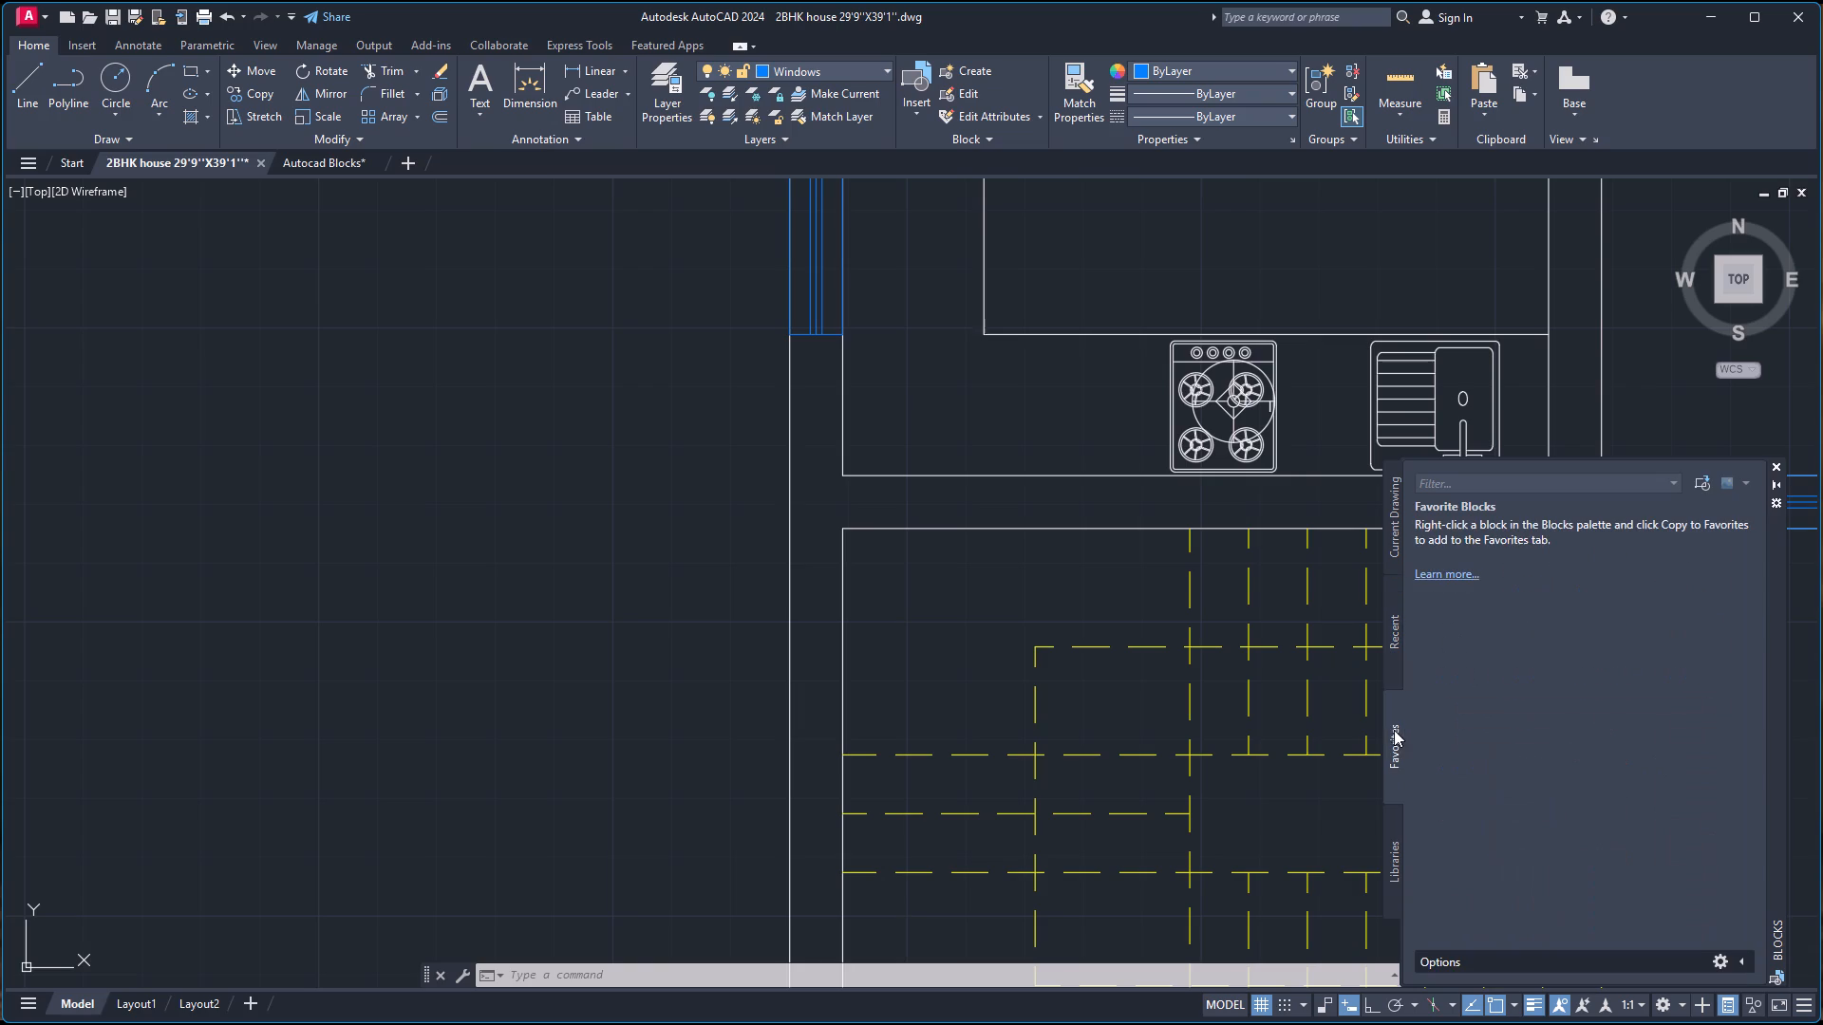
click(1389, 540)
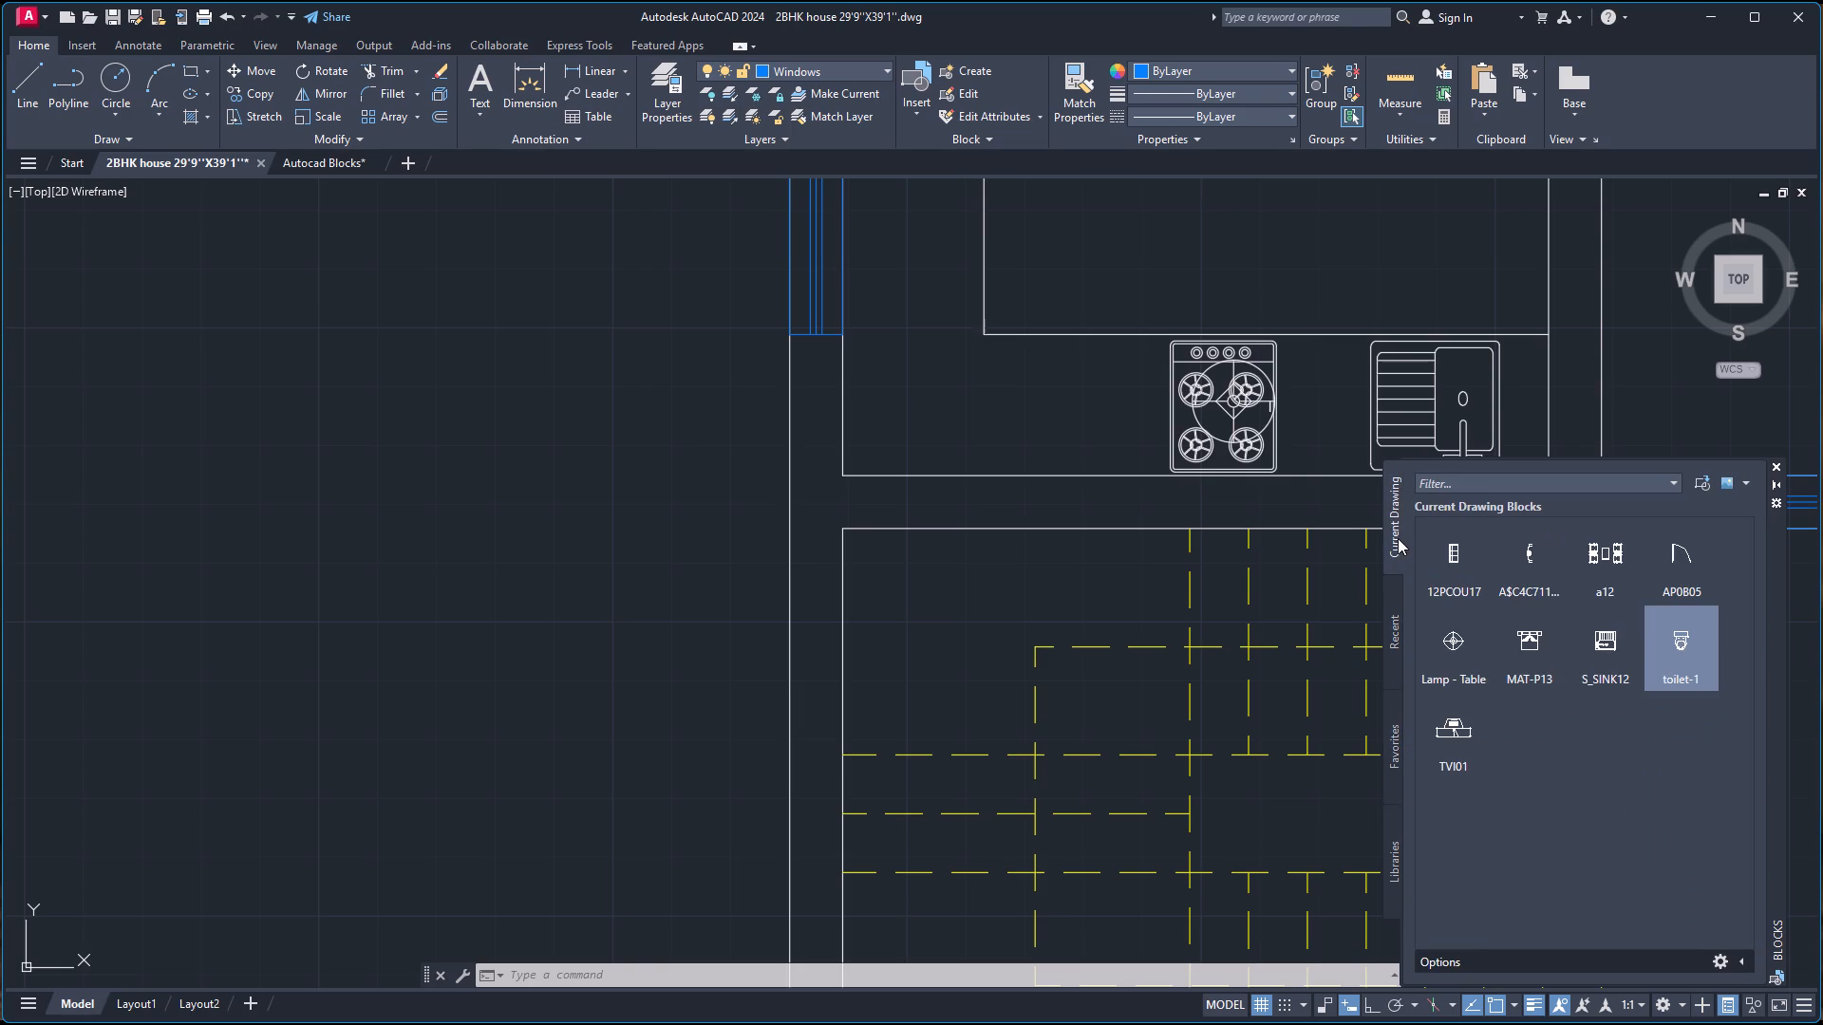
right_click(1602, 789)
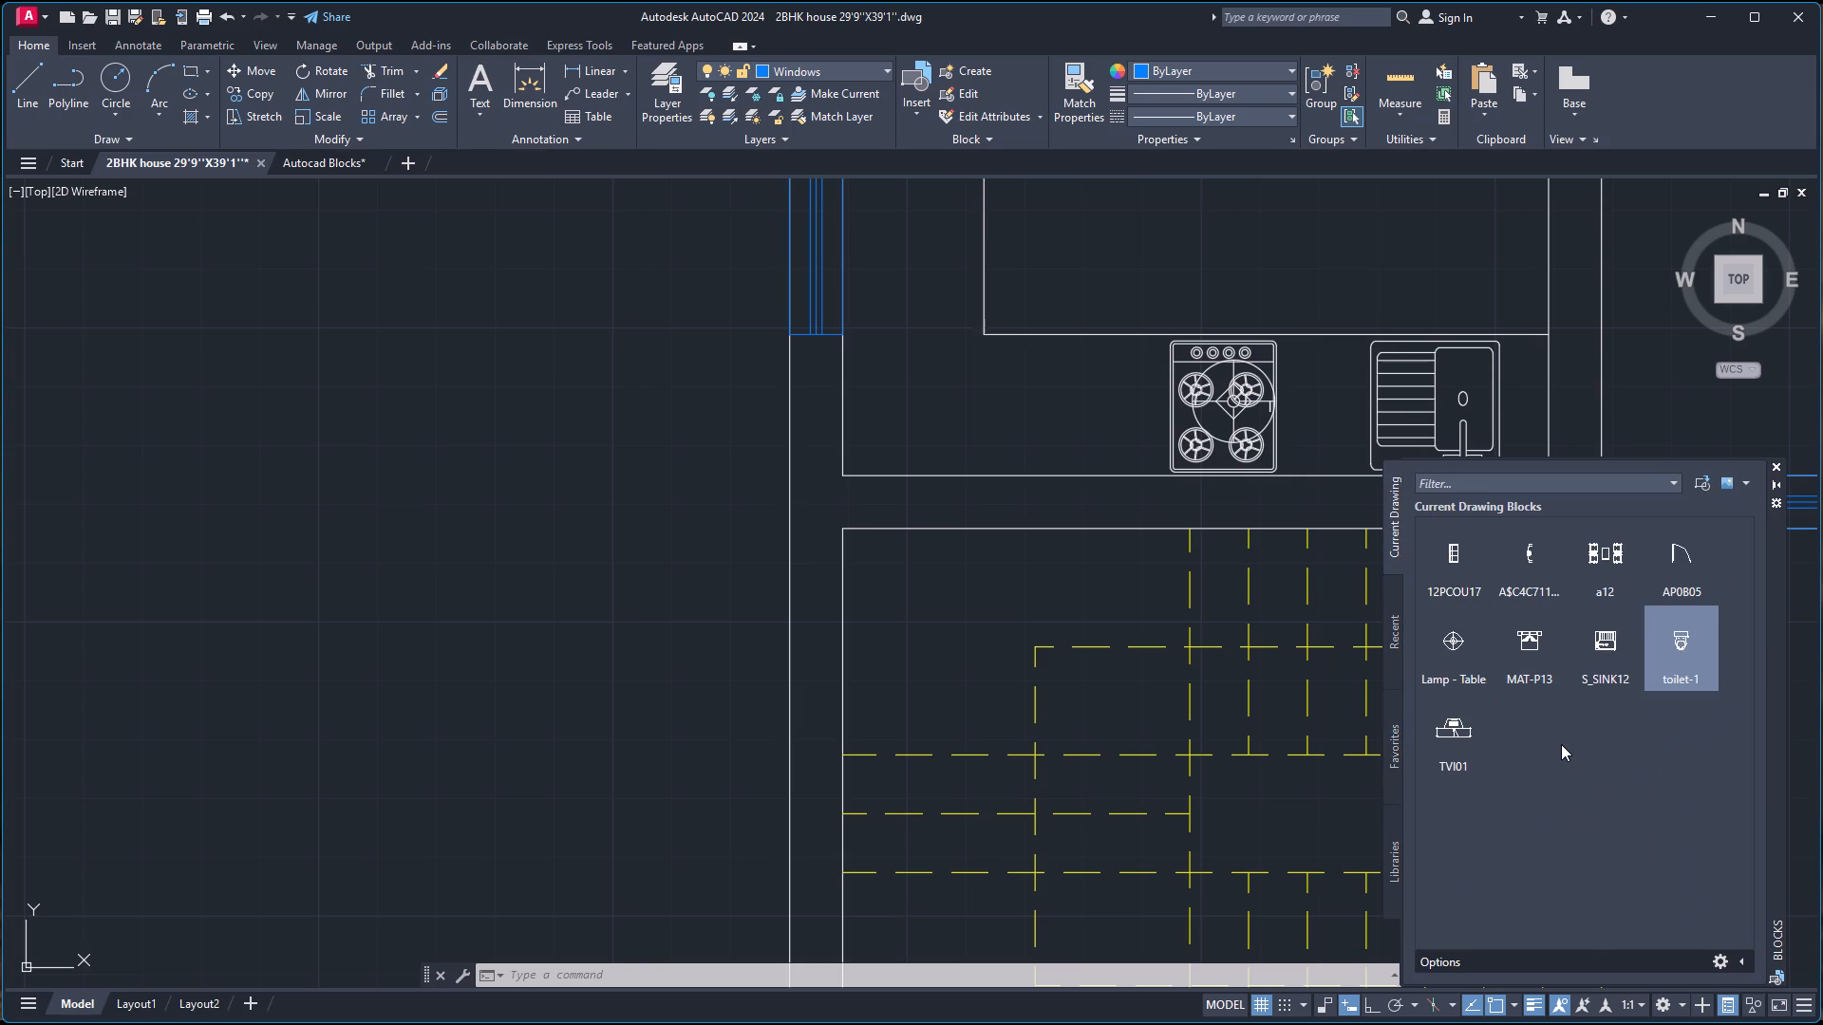
right_click(1561, 744)
click(1739, 960)
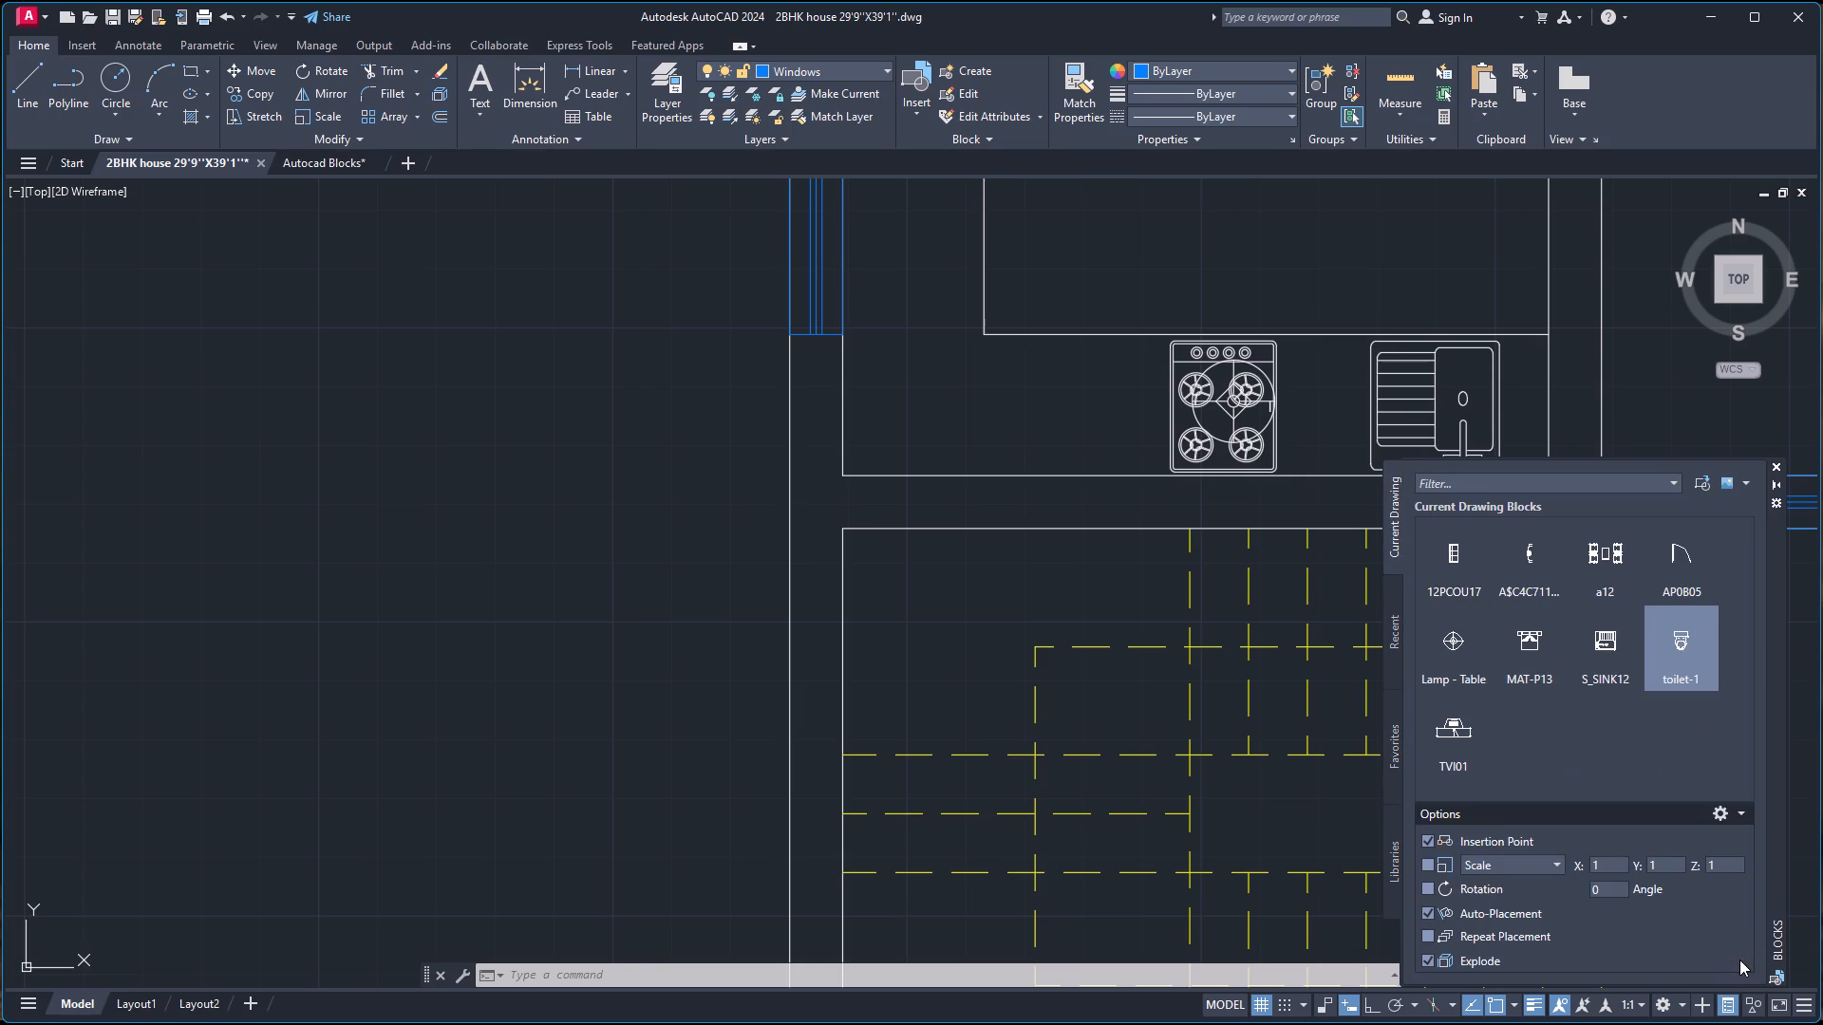
click(1741, 814)
click(1780, 472)
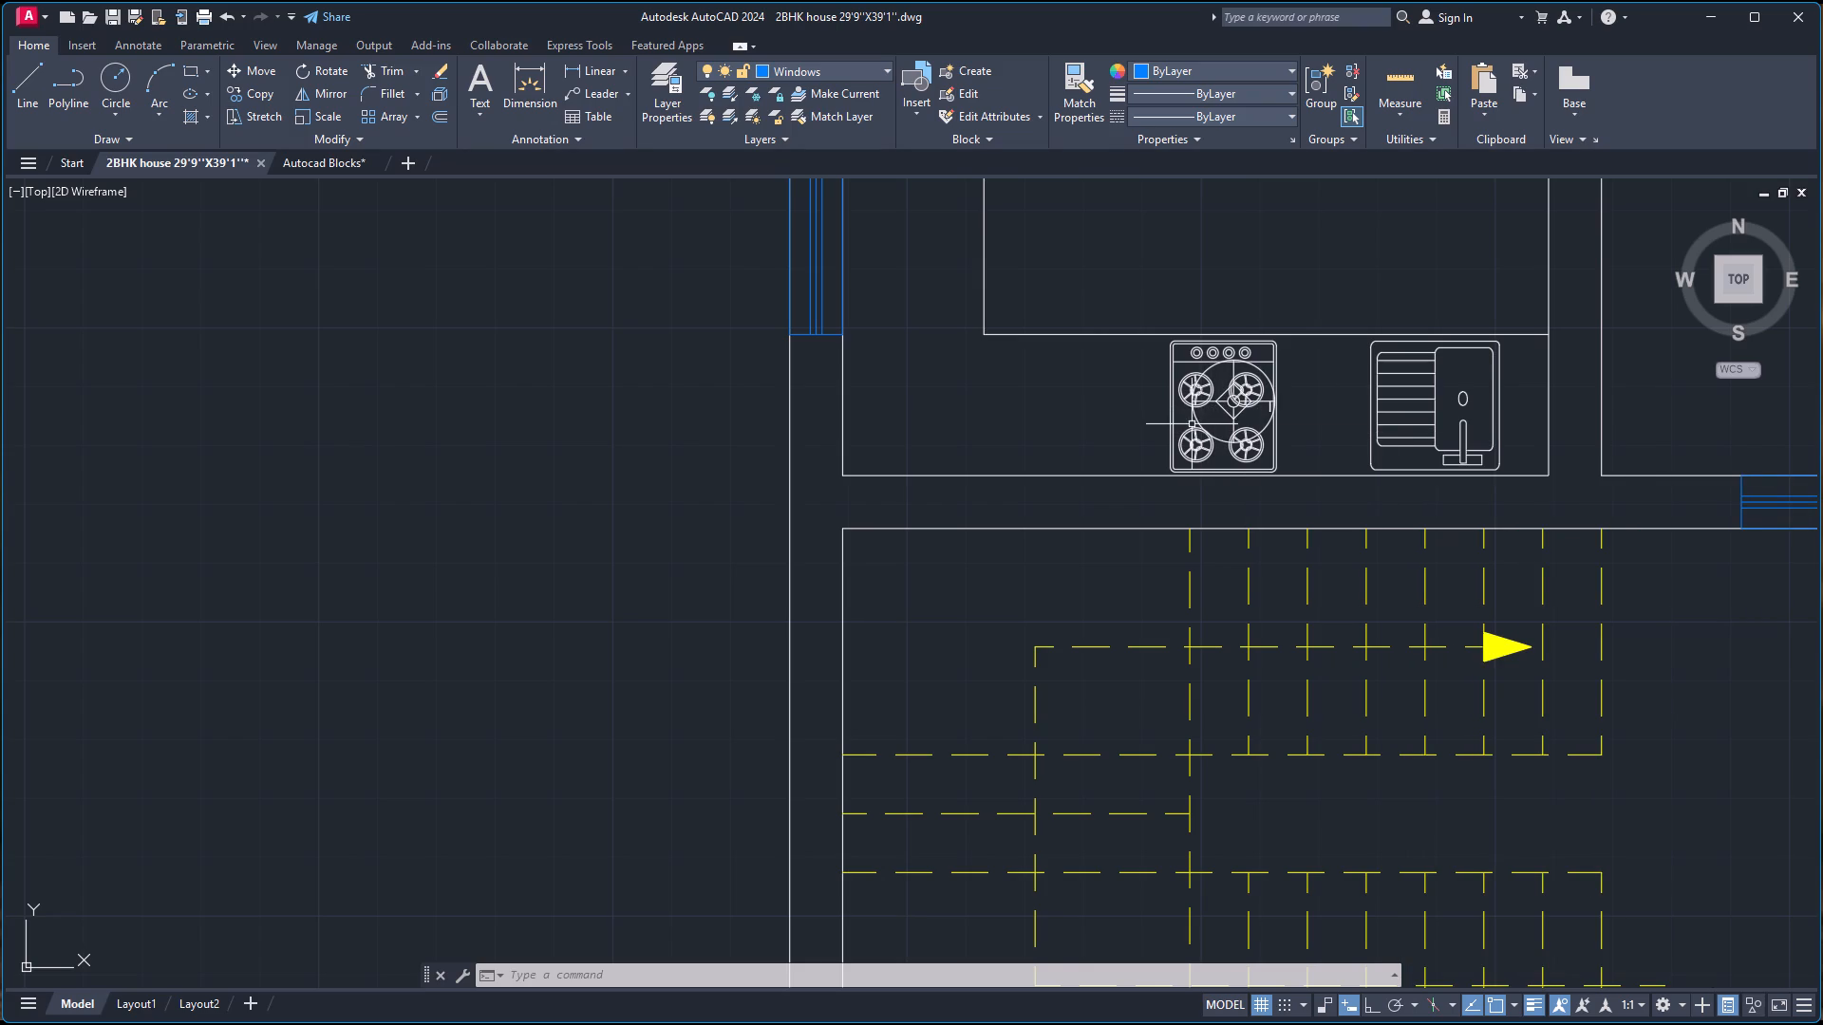
Delete the large outer circle of the table lamp lying over the kitchen cooktop.
click(1195, 422)
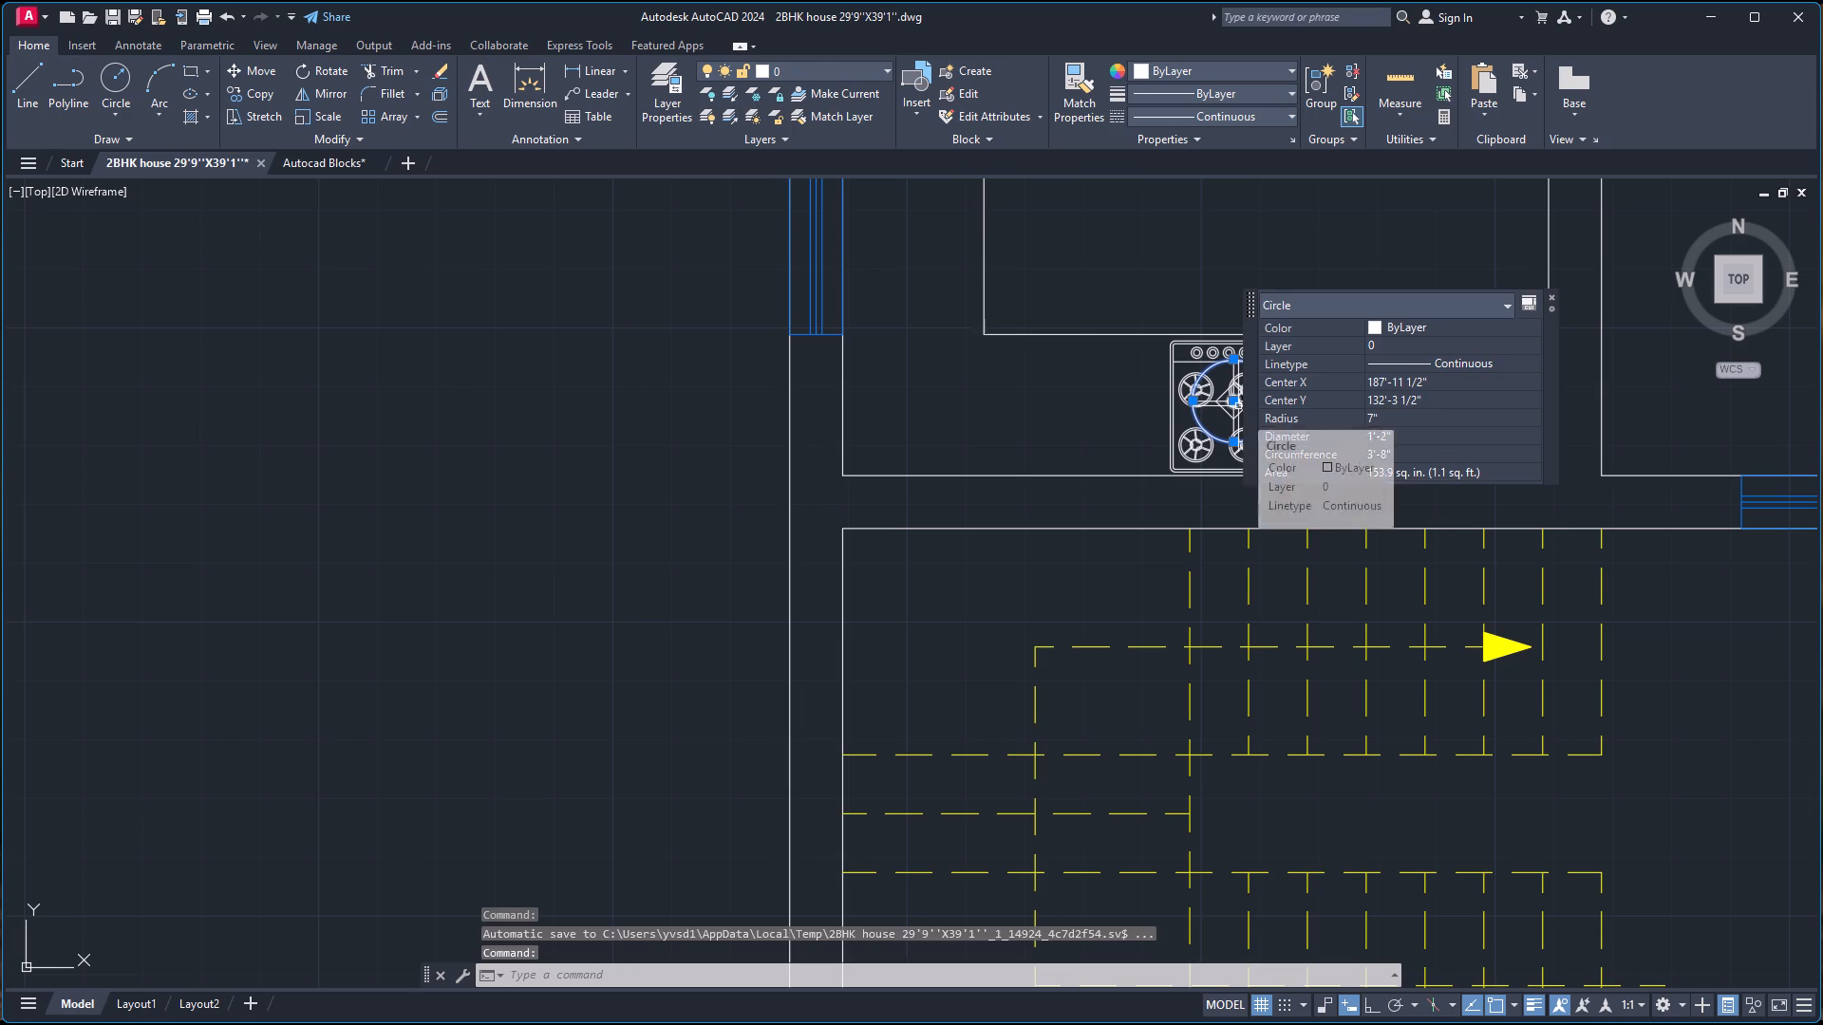
key(Delete)
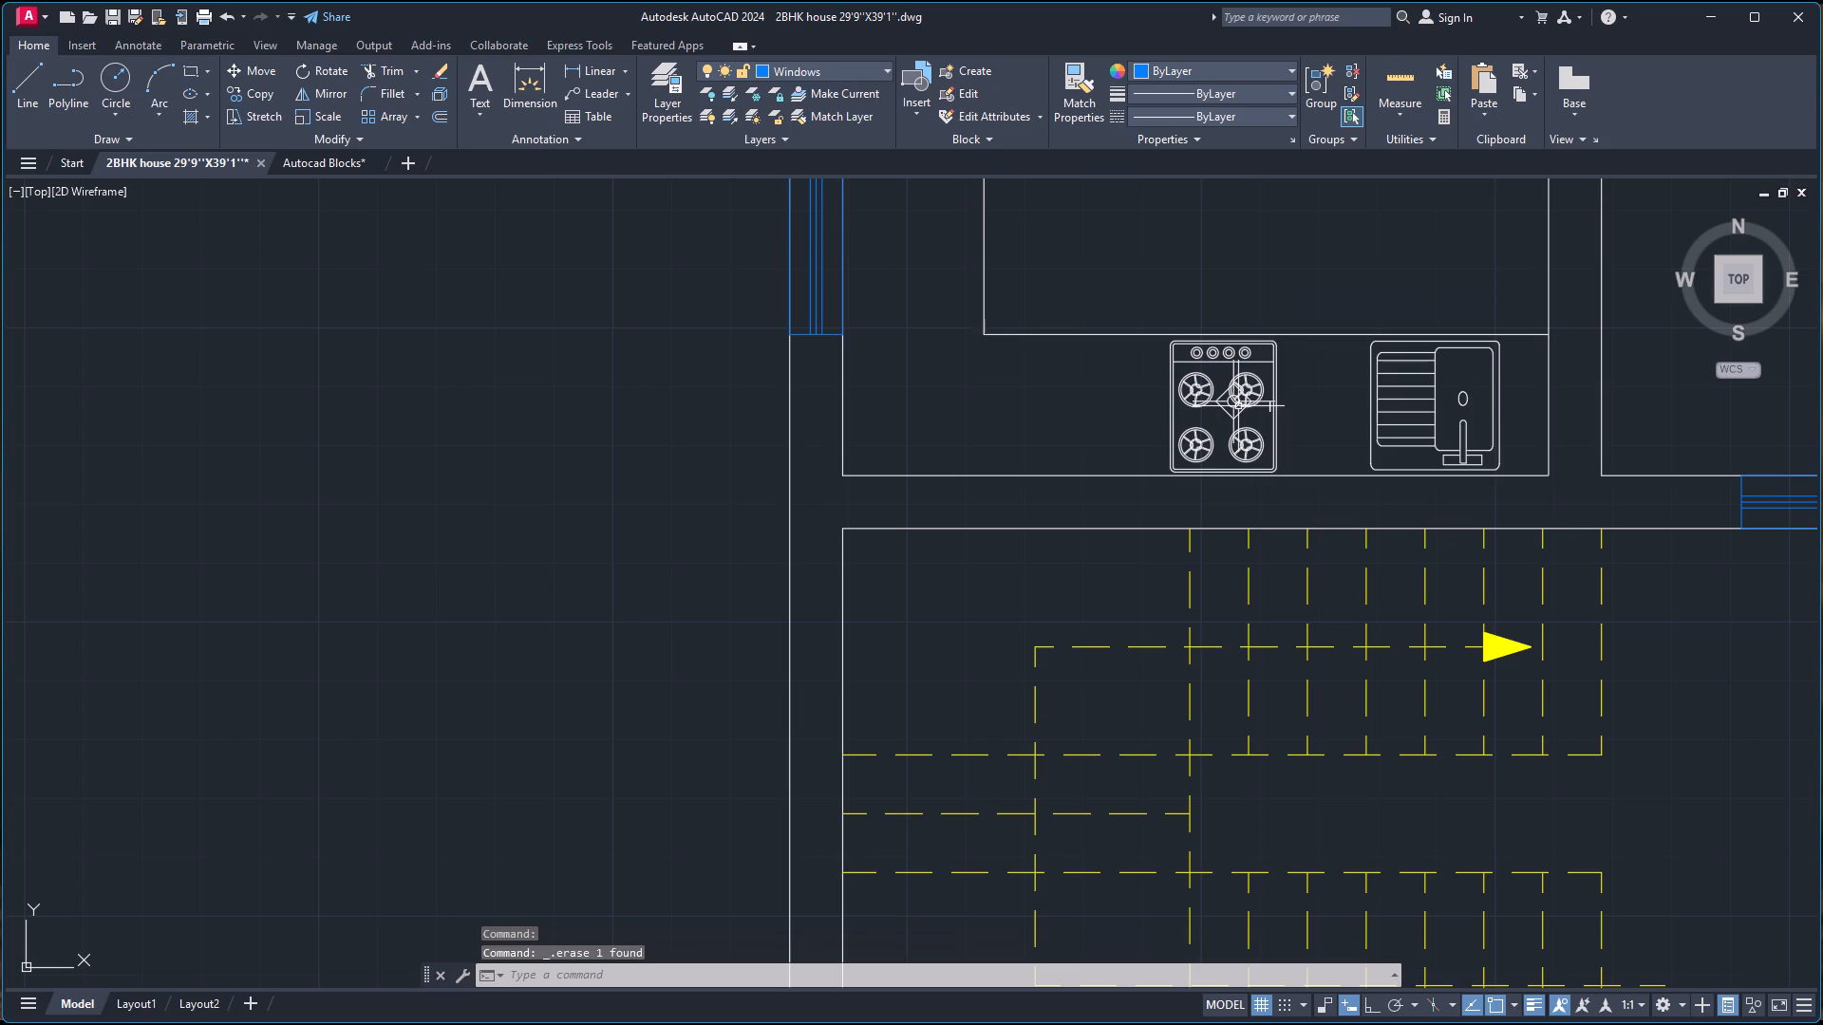
Delete the rest of the table lamp over the cooktop: its small centre circle, diamond lines and four cross lines.
scroll(1291, 396, up, 3)
scroll(1177, 407, up, 2)
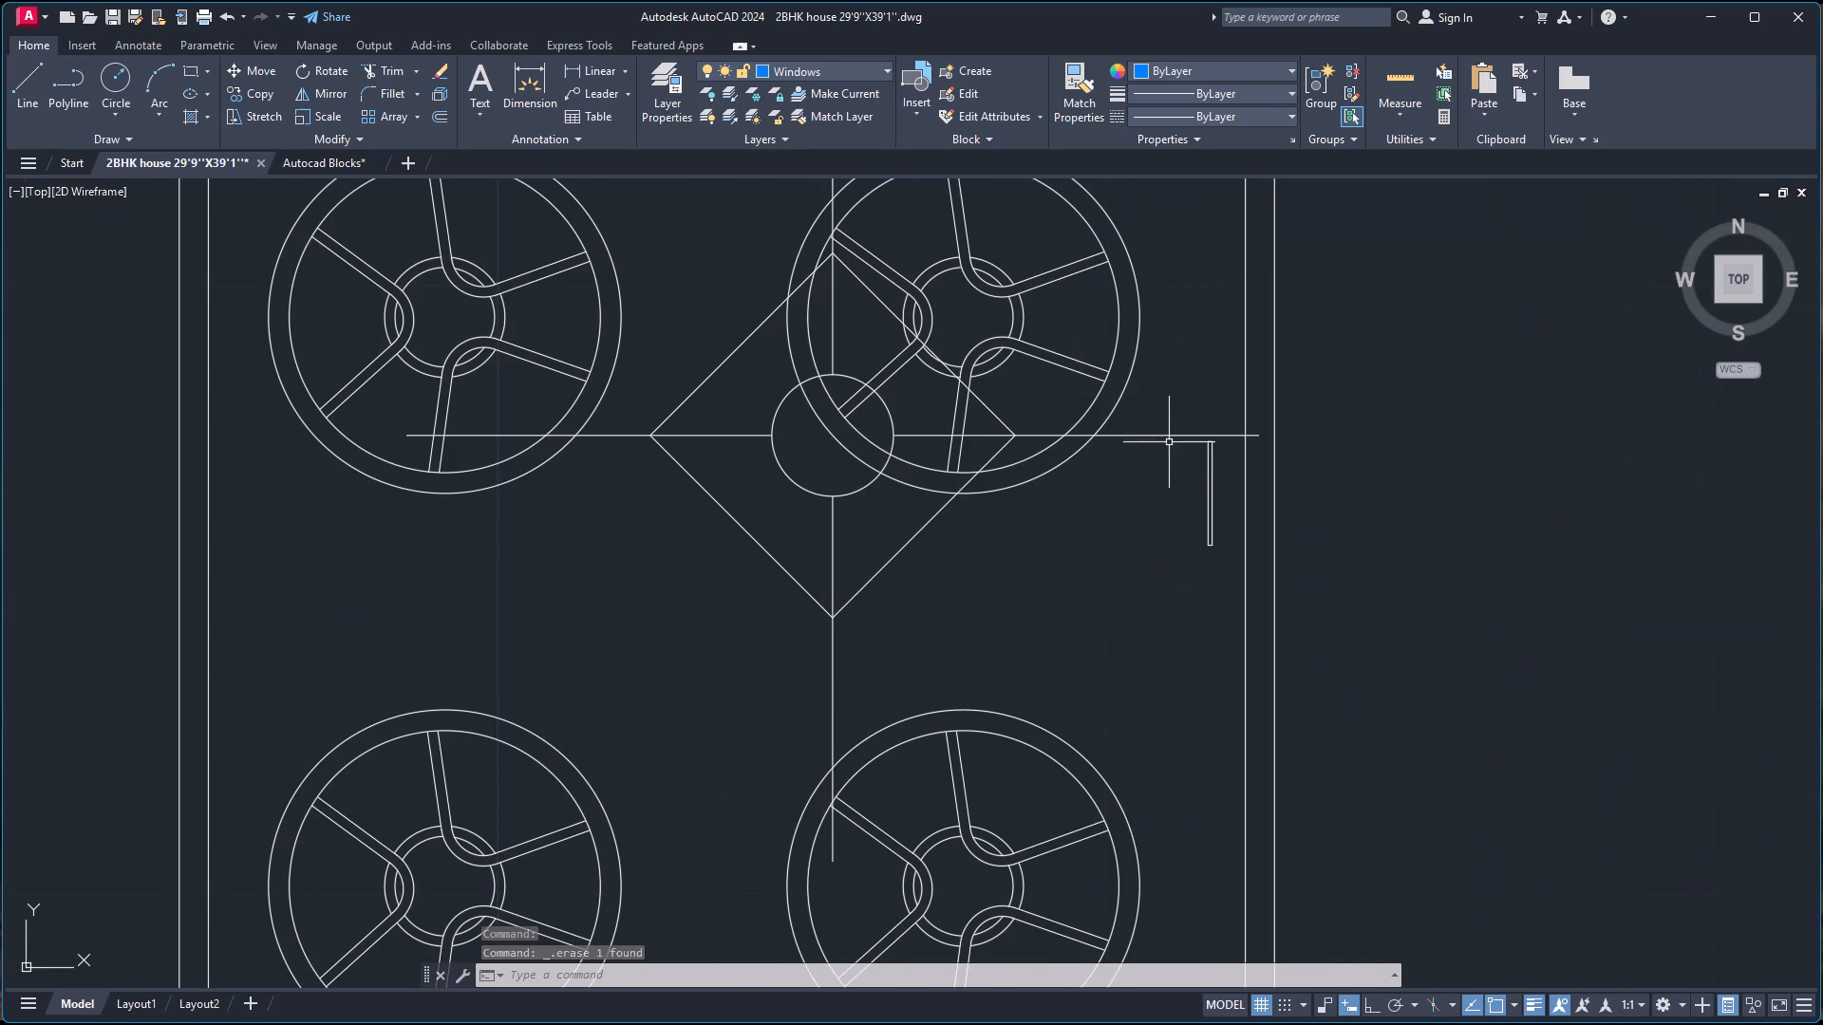
click(1168, 436)
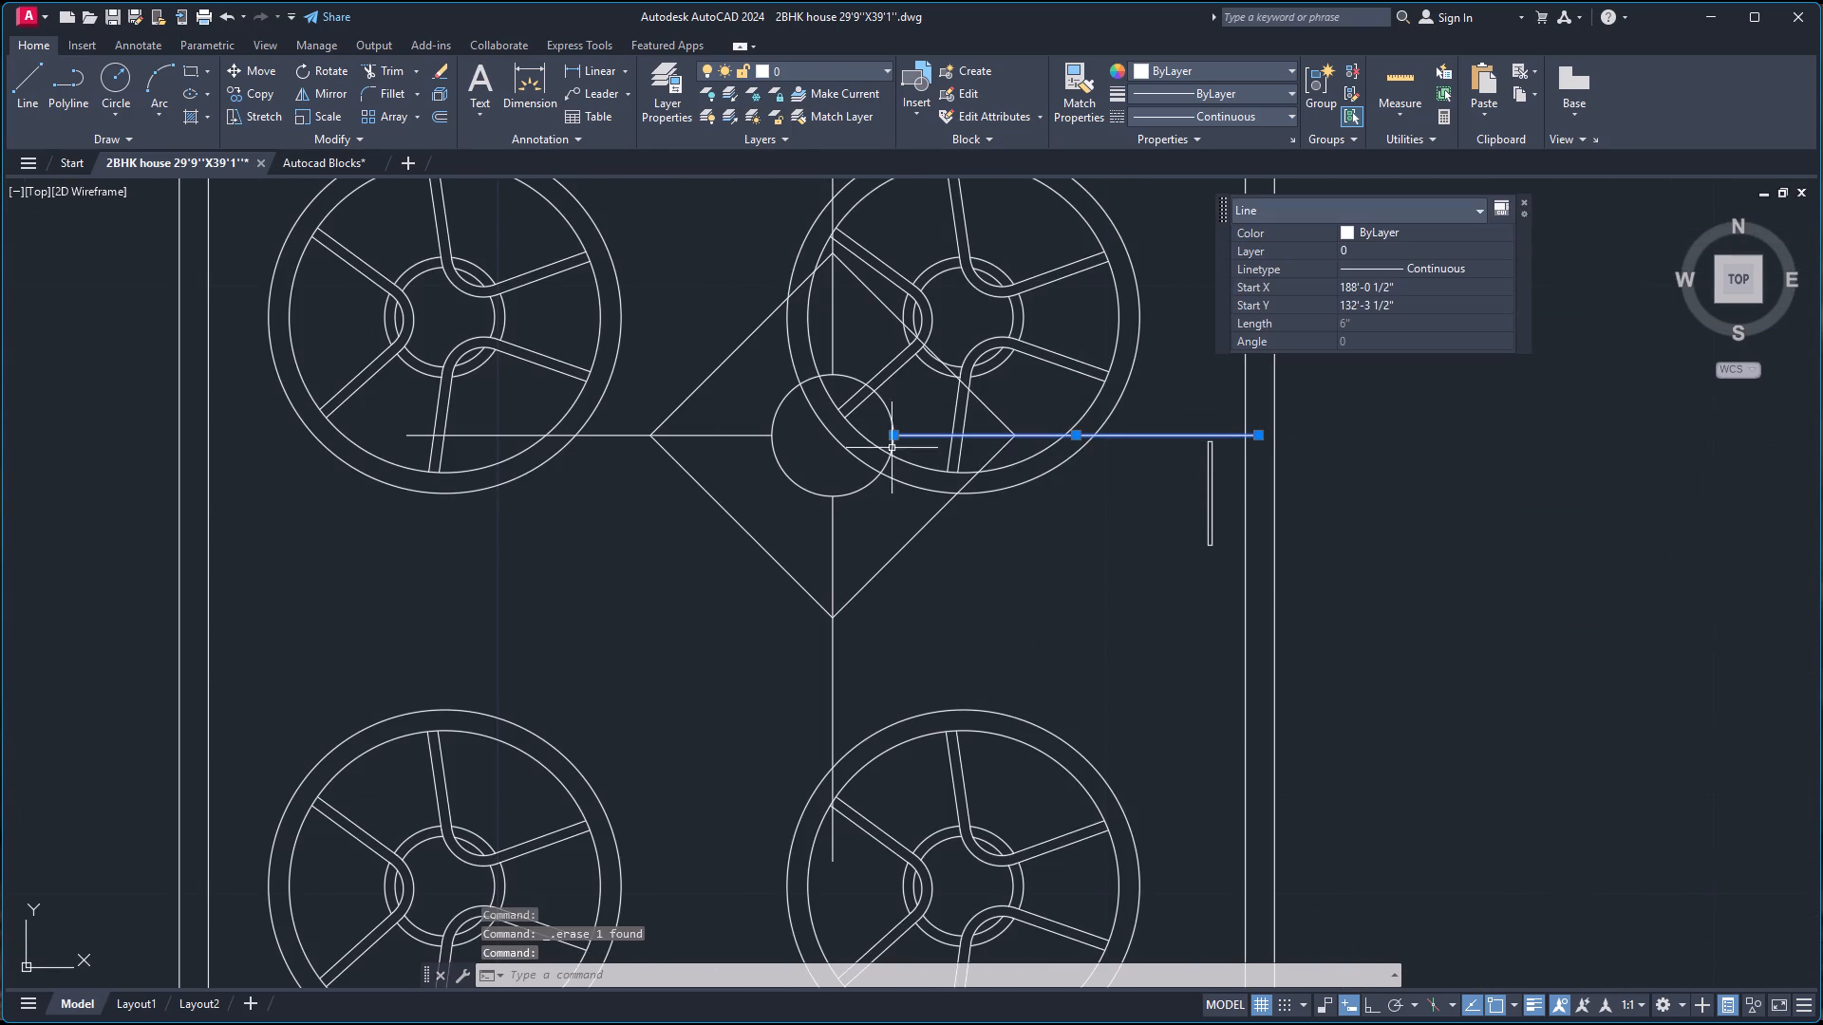
click(880, 469)
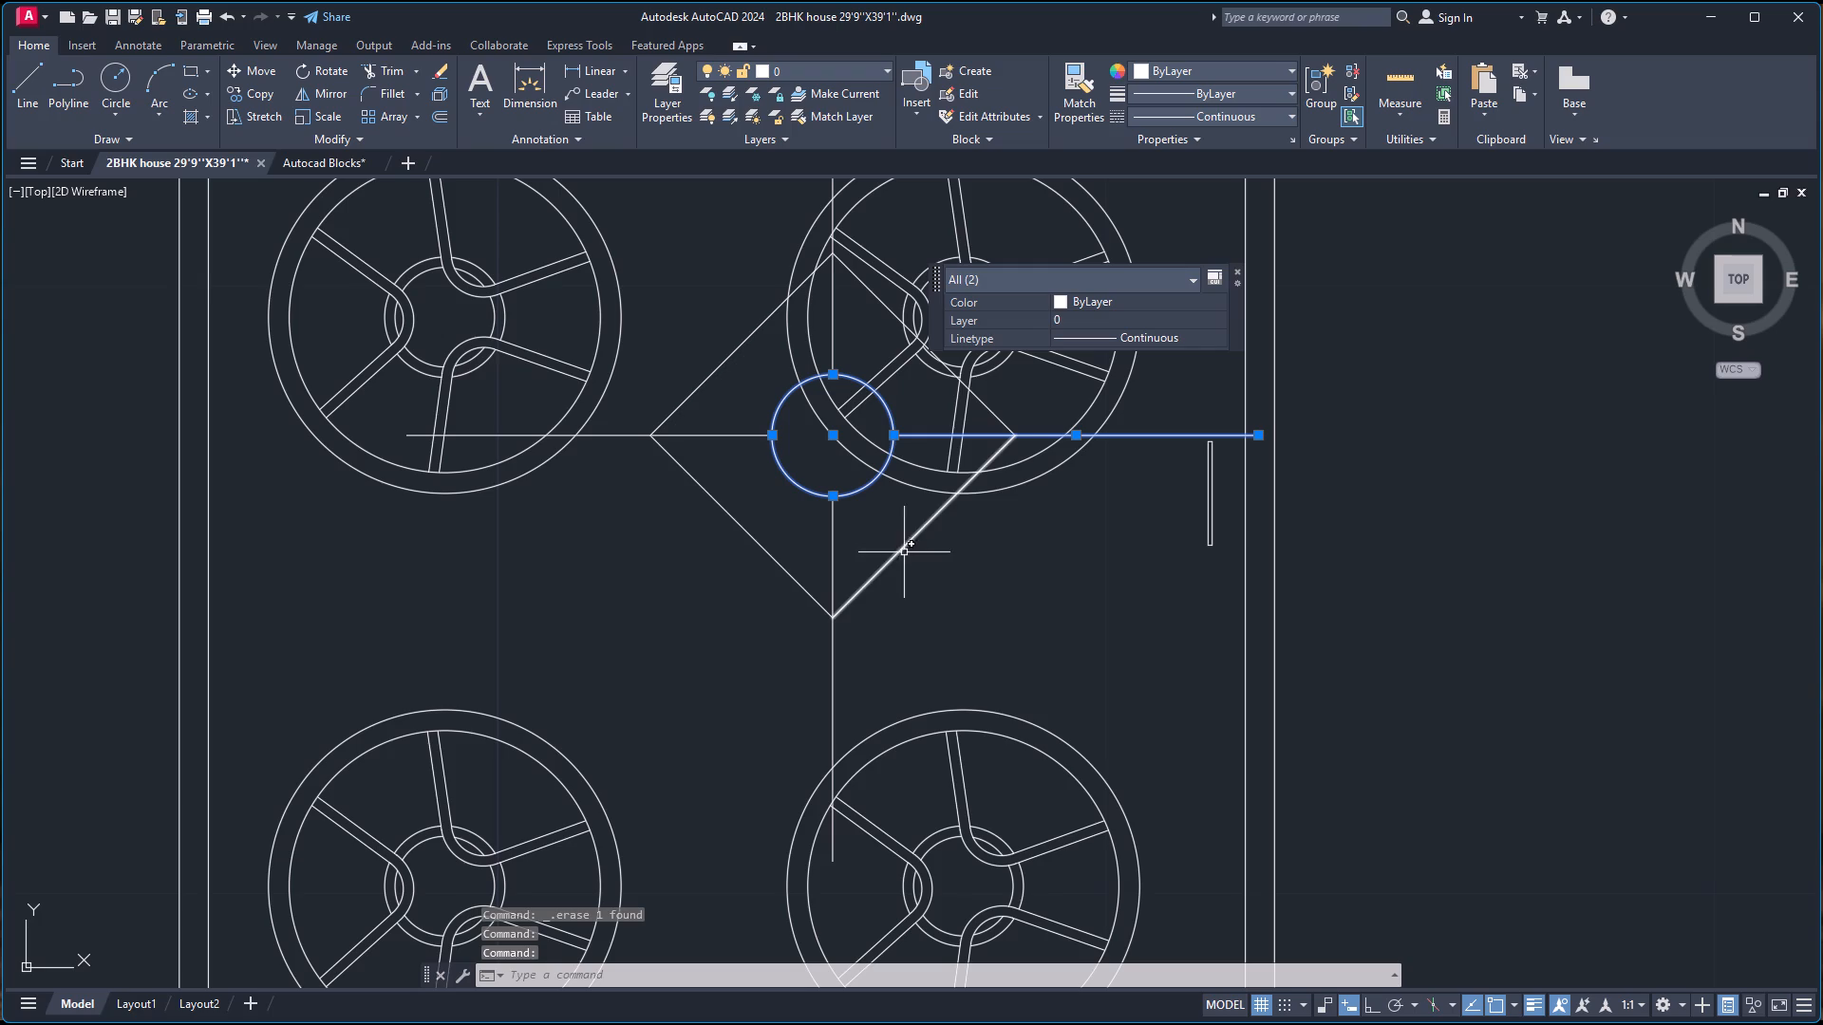
click(885, 654)
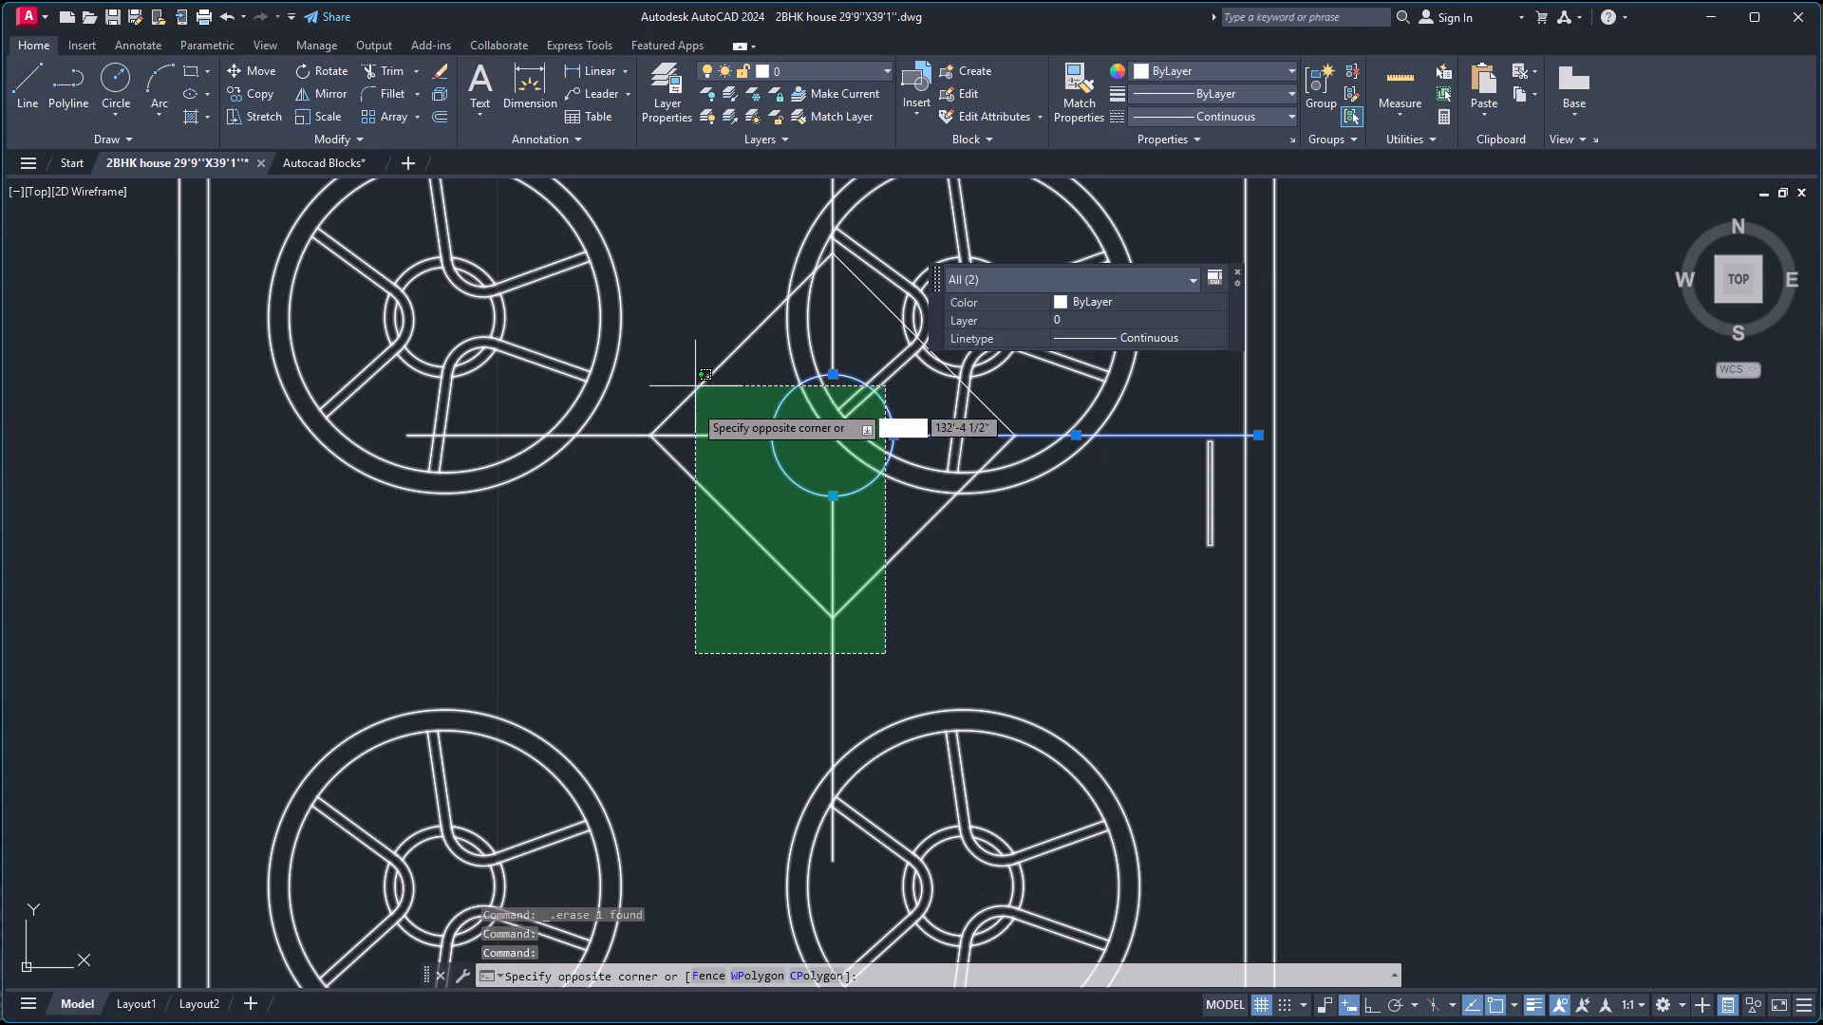
click(651, 483)
click(645, 434)
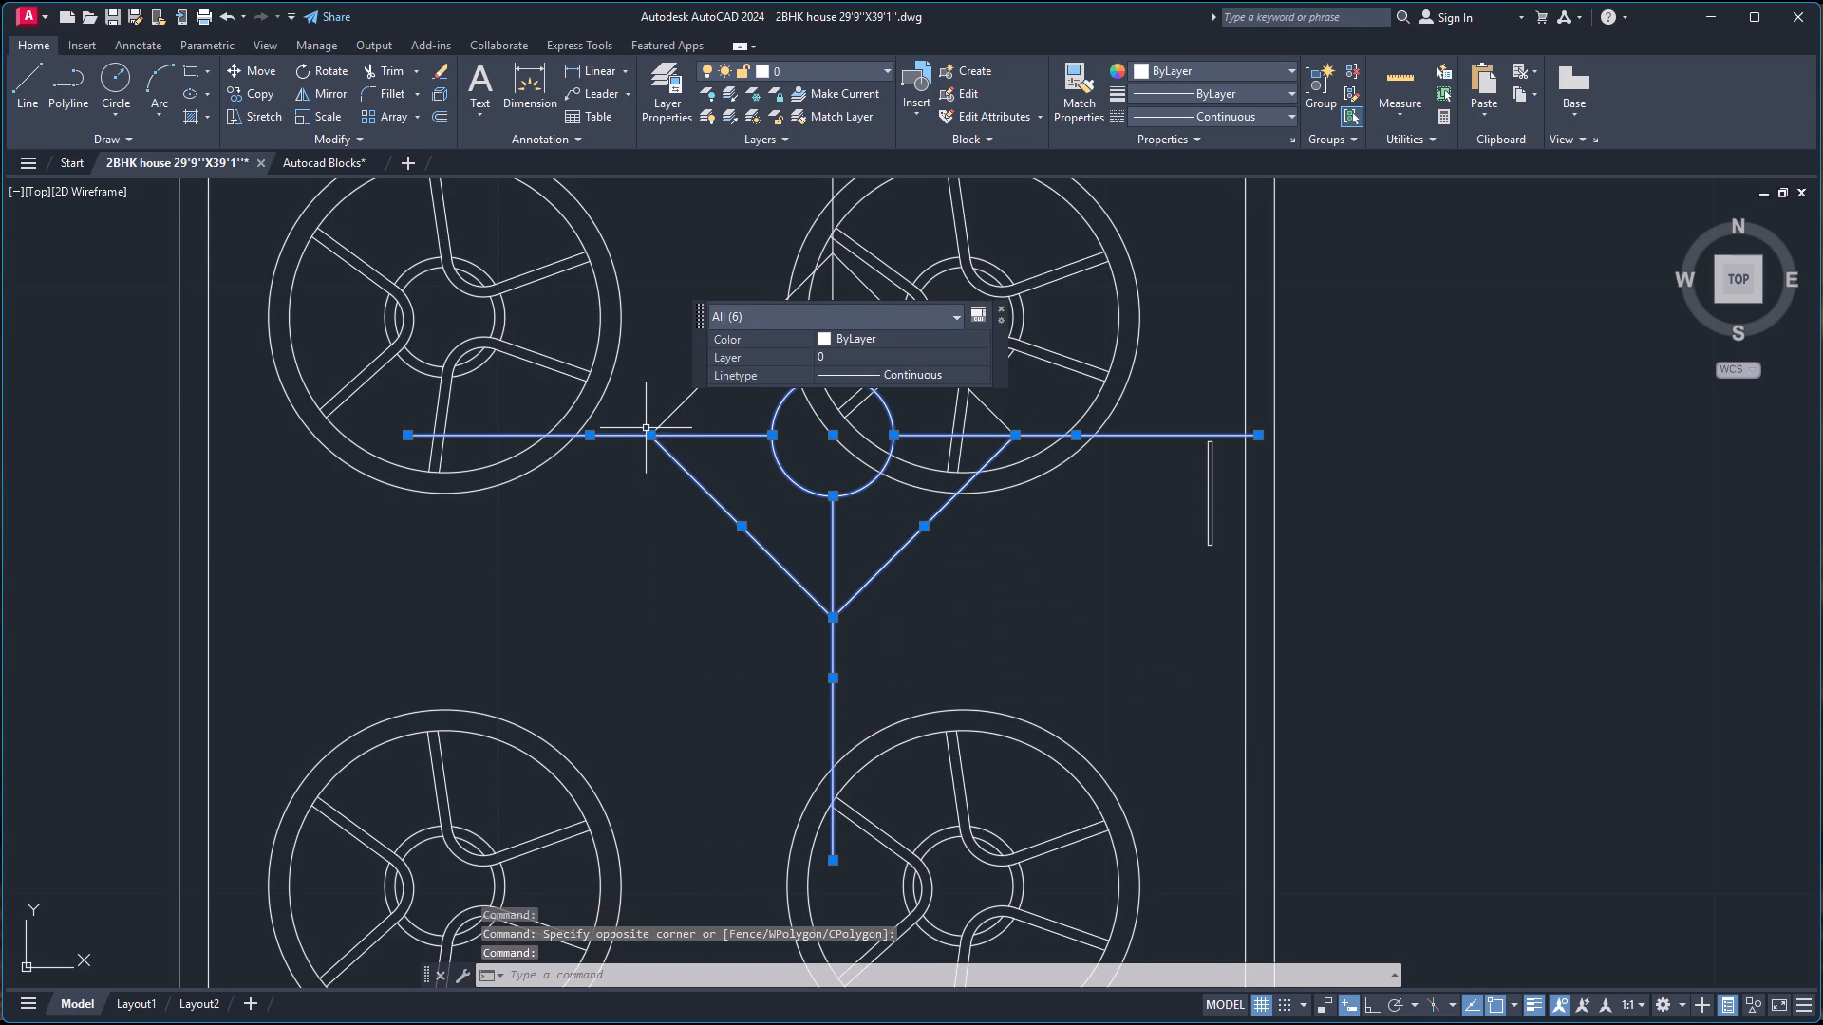
click(680, 400)
click(686, 409)
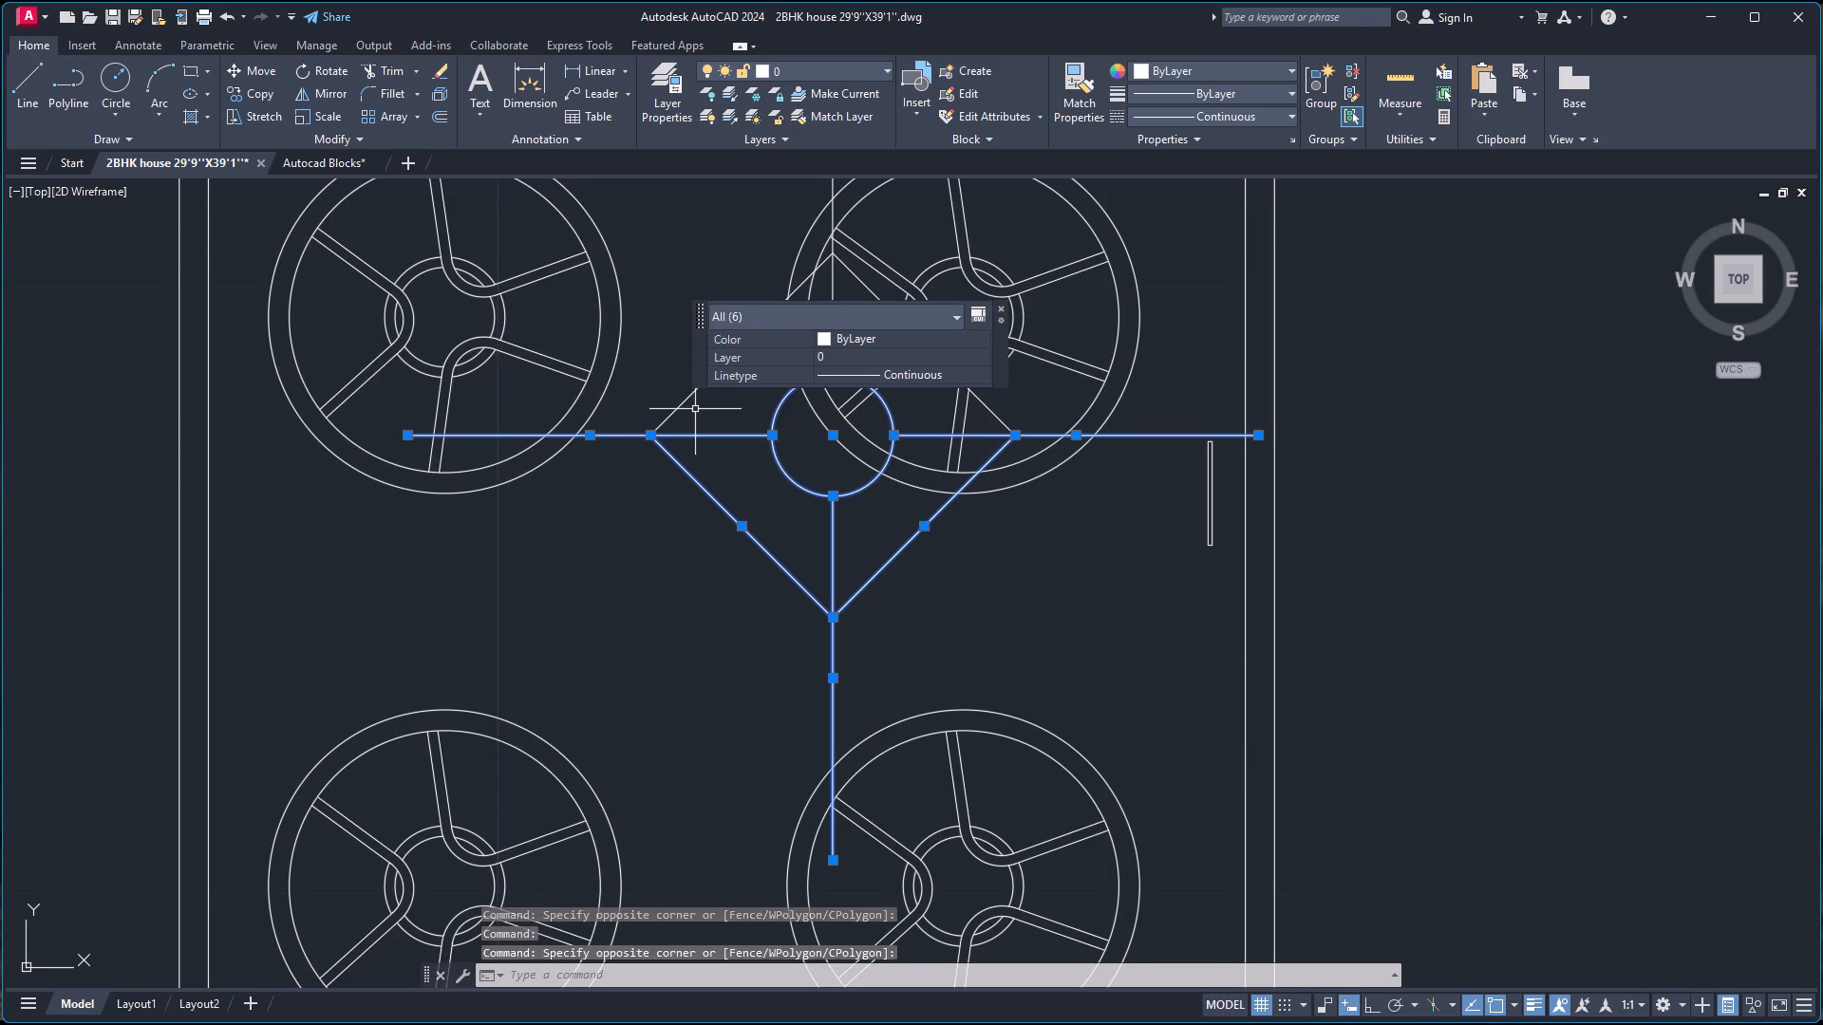
click(695, 409)
click(673, 379)
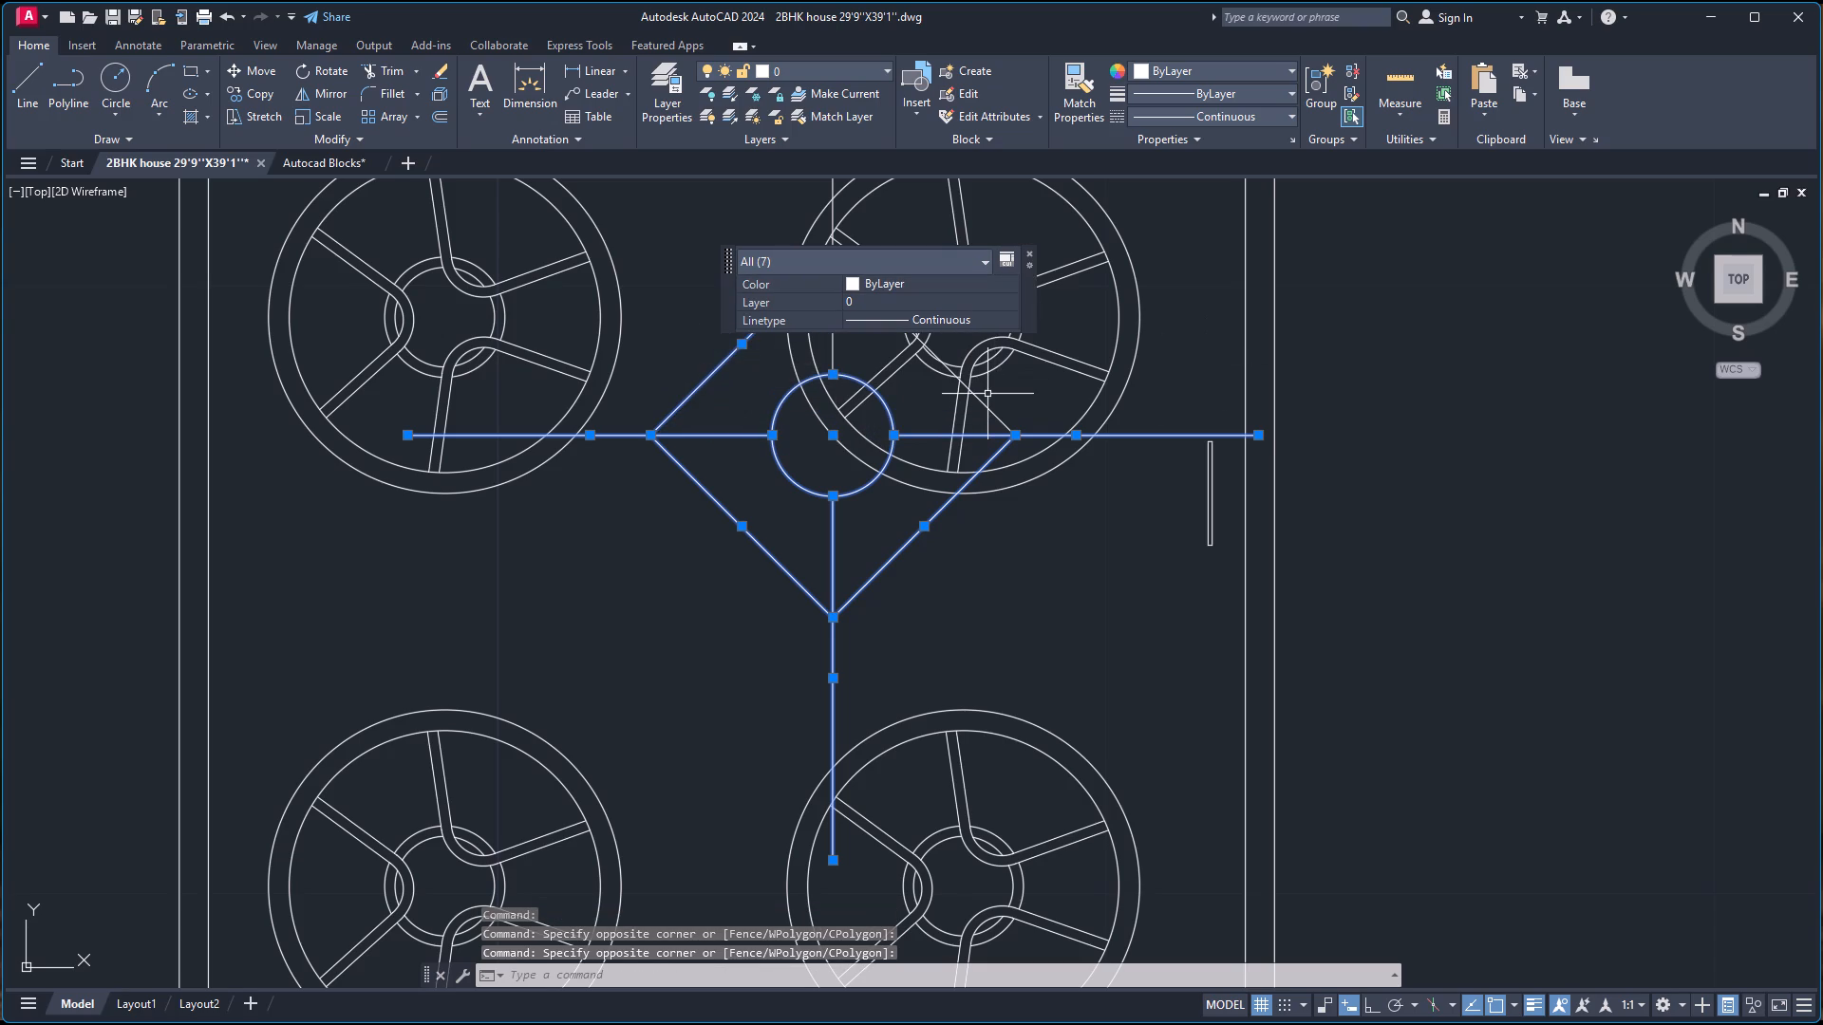
click(987, 412)
scroll(967, 358, down, 3)
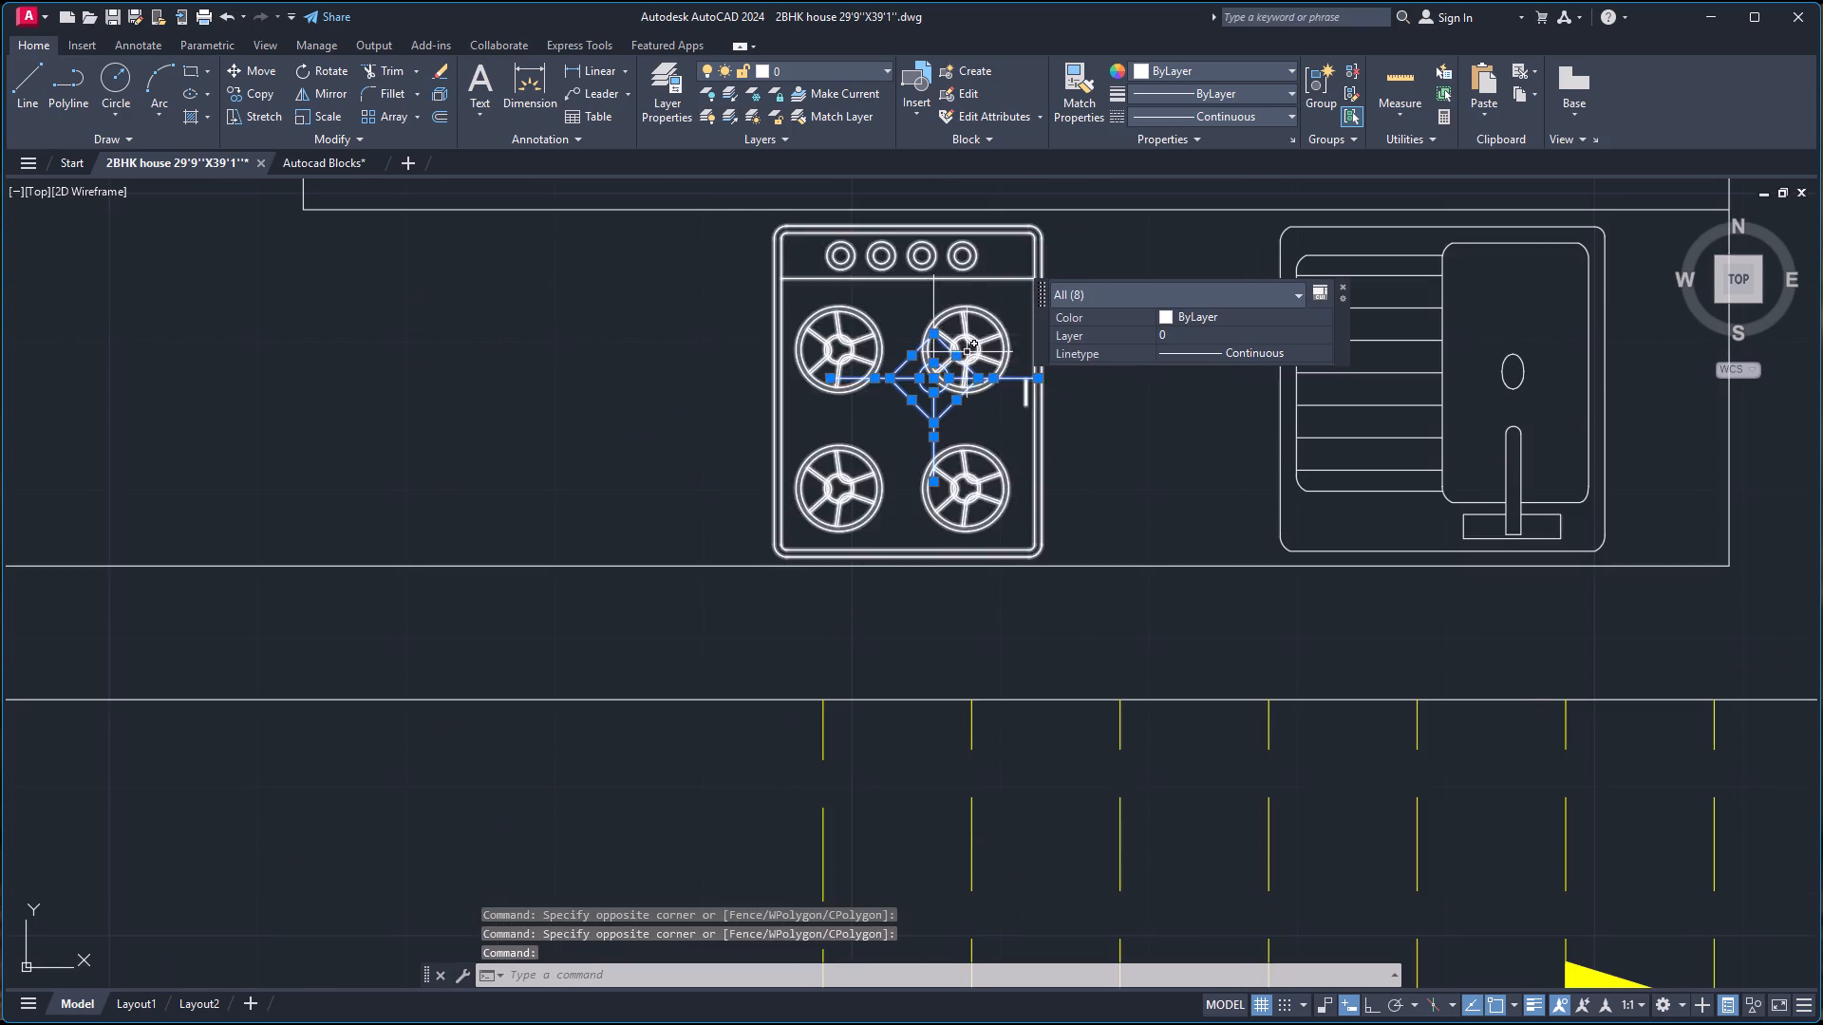
scroll(866, 297, up, 3)
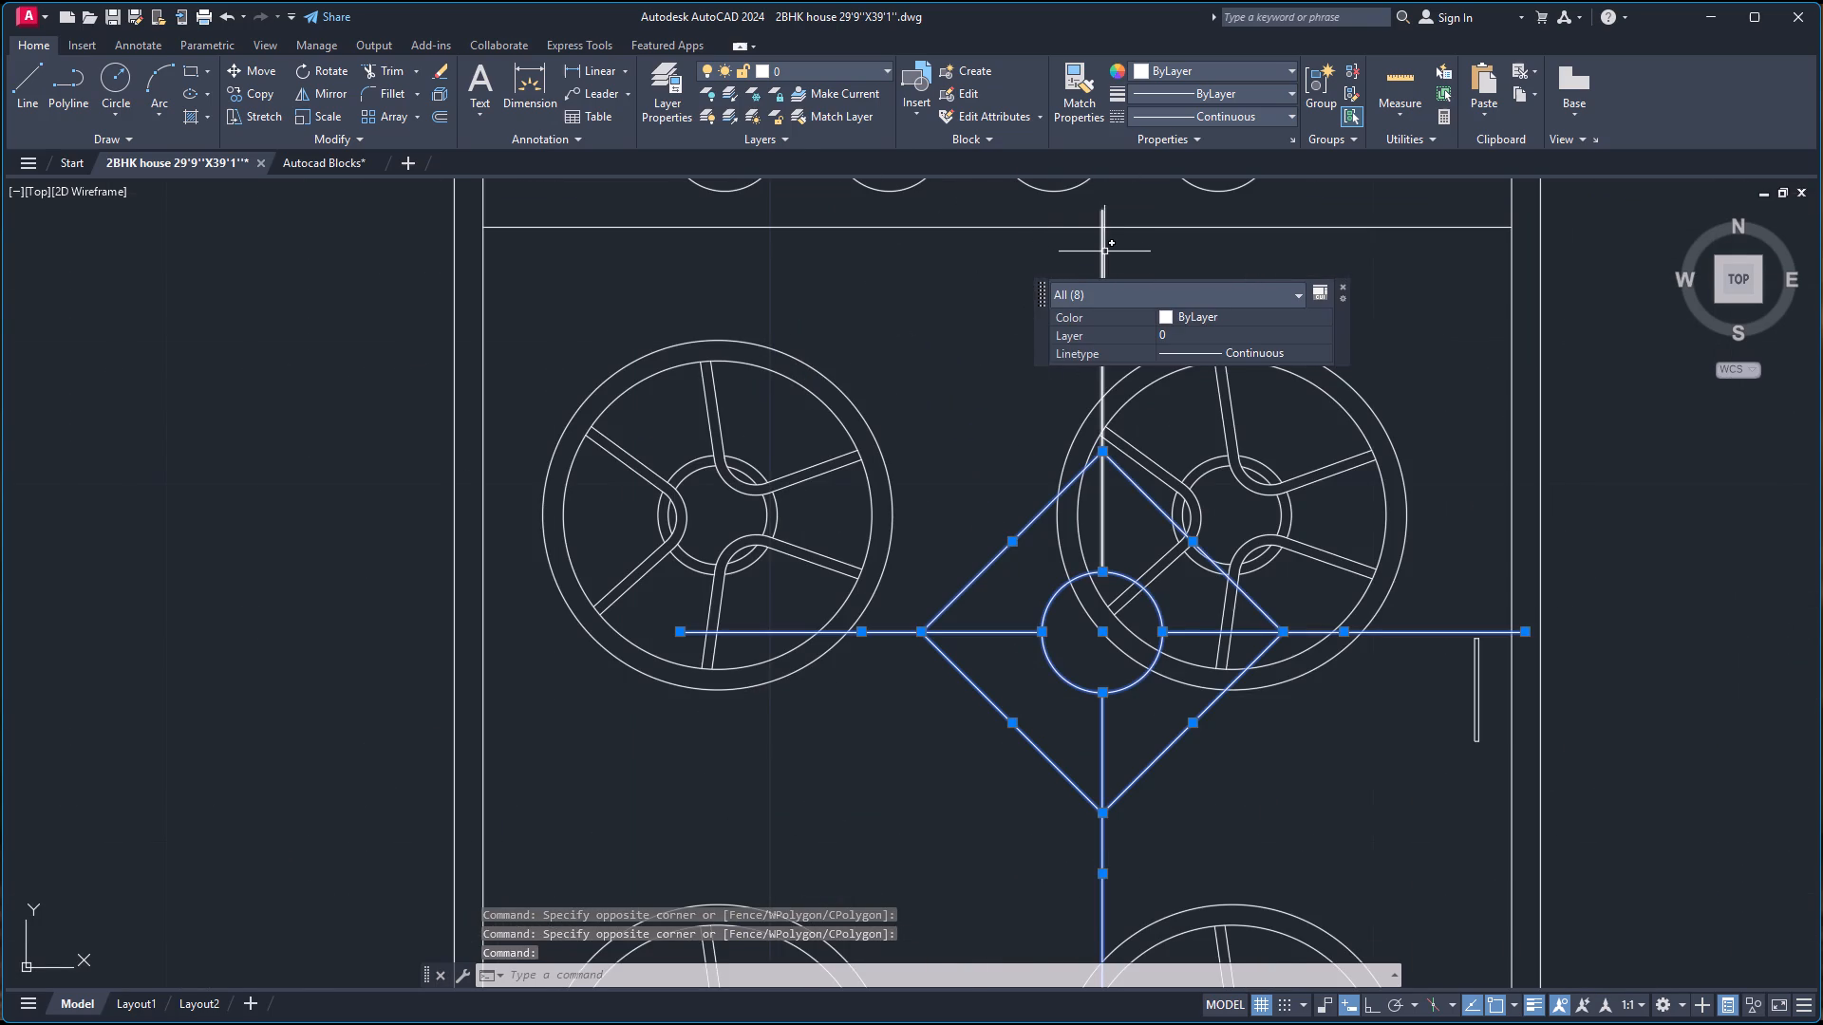
click(1104, 252)
key(Delete)
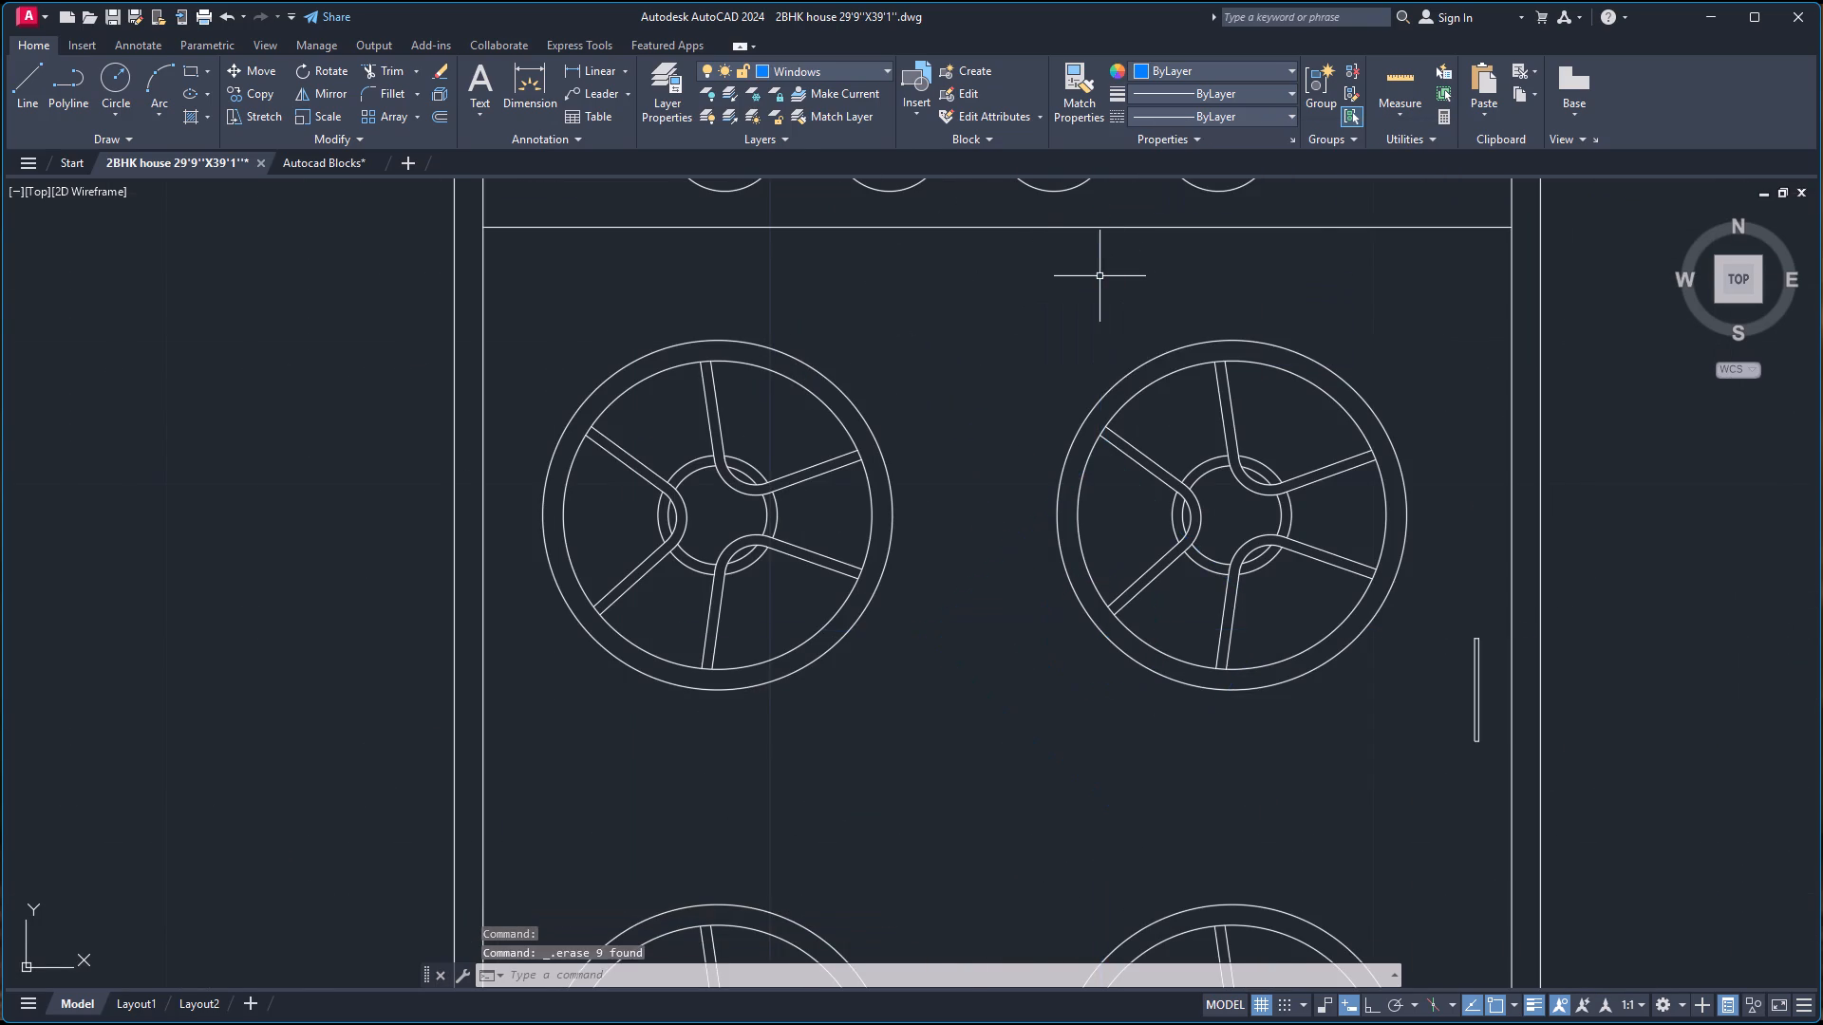
Draw a multiline text box about 4'-6" diagonally in the northwest bedroom, between the wardrobe and the bed.
scroll(1177, 284, down, 12)
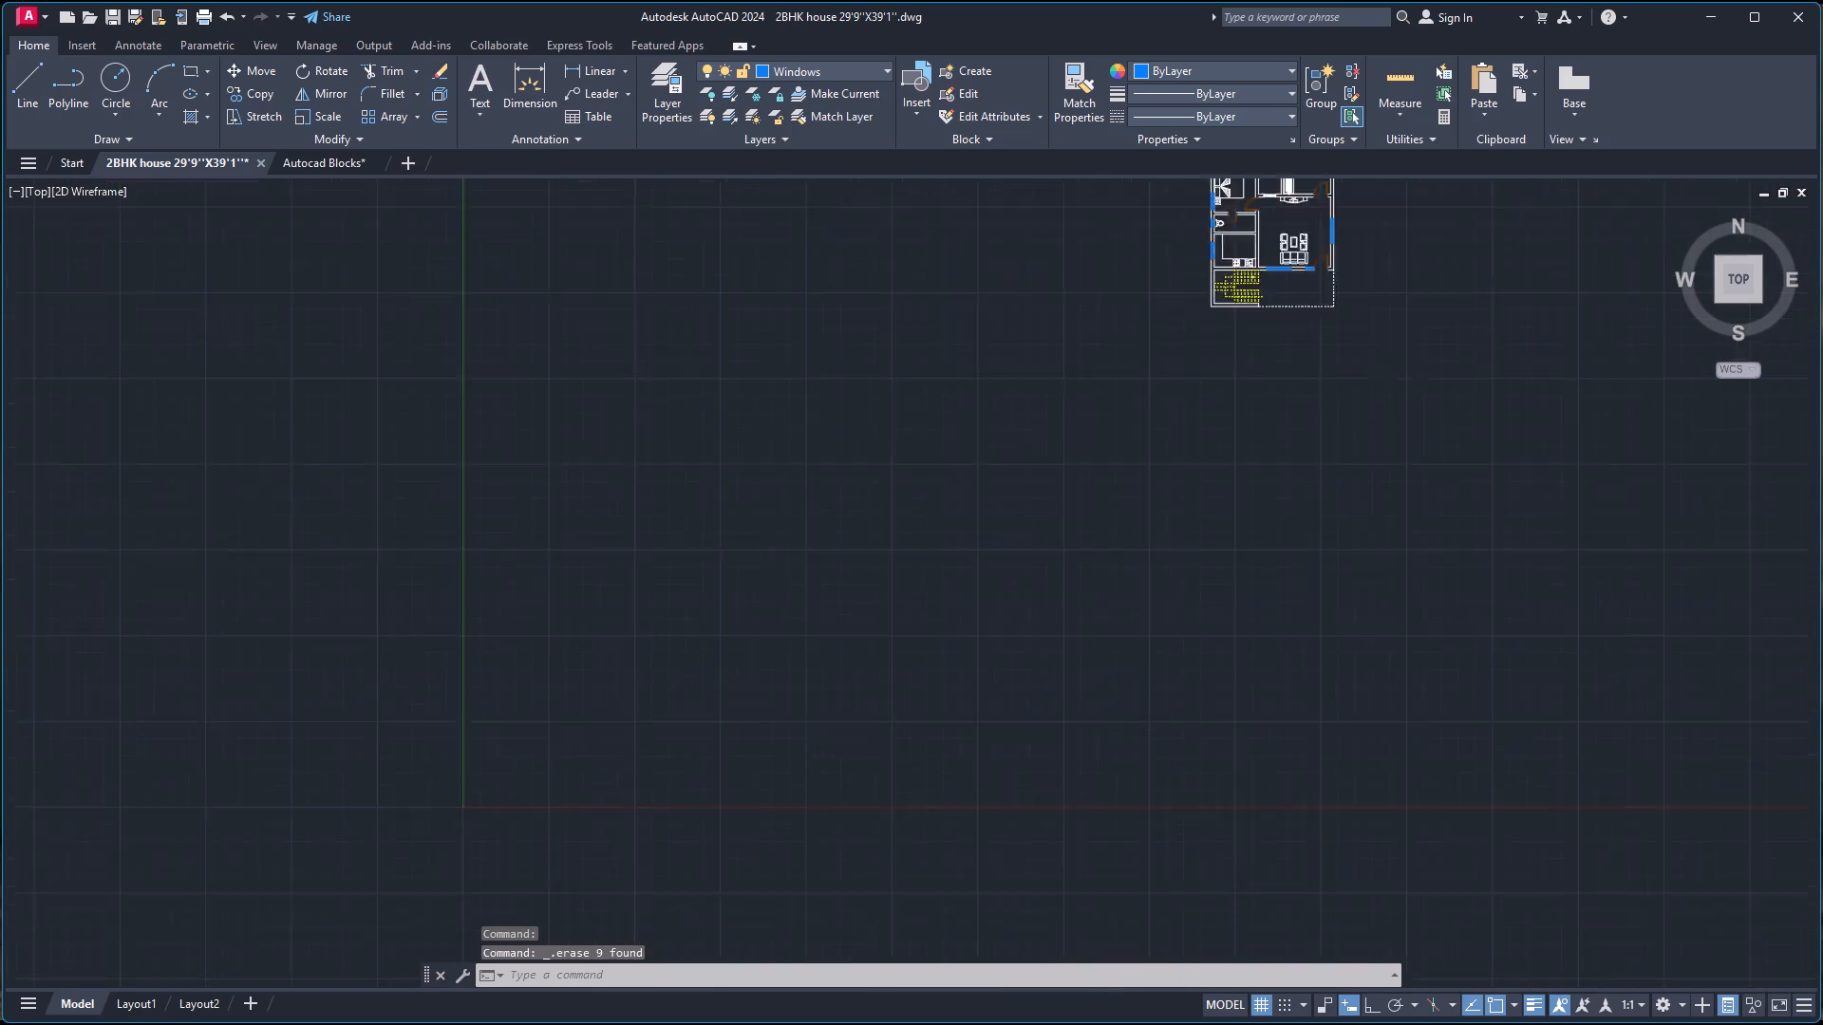
scroll(1269, 233, down, 1)
scroll(1285, 193, up, 4)
scroll(1217, 364, up, 1)
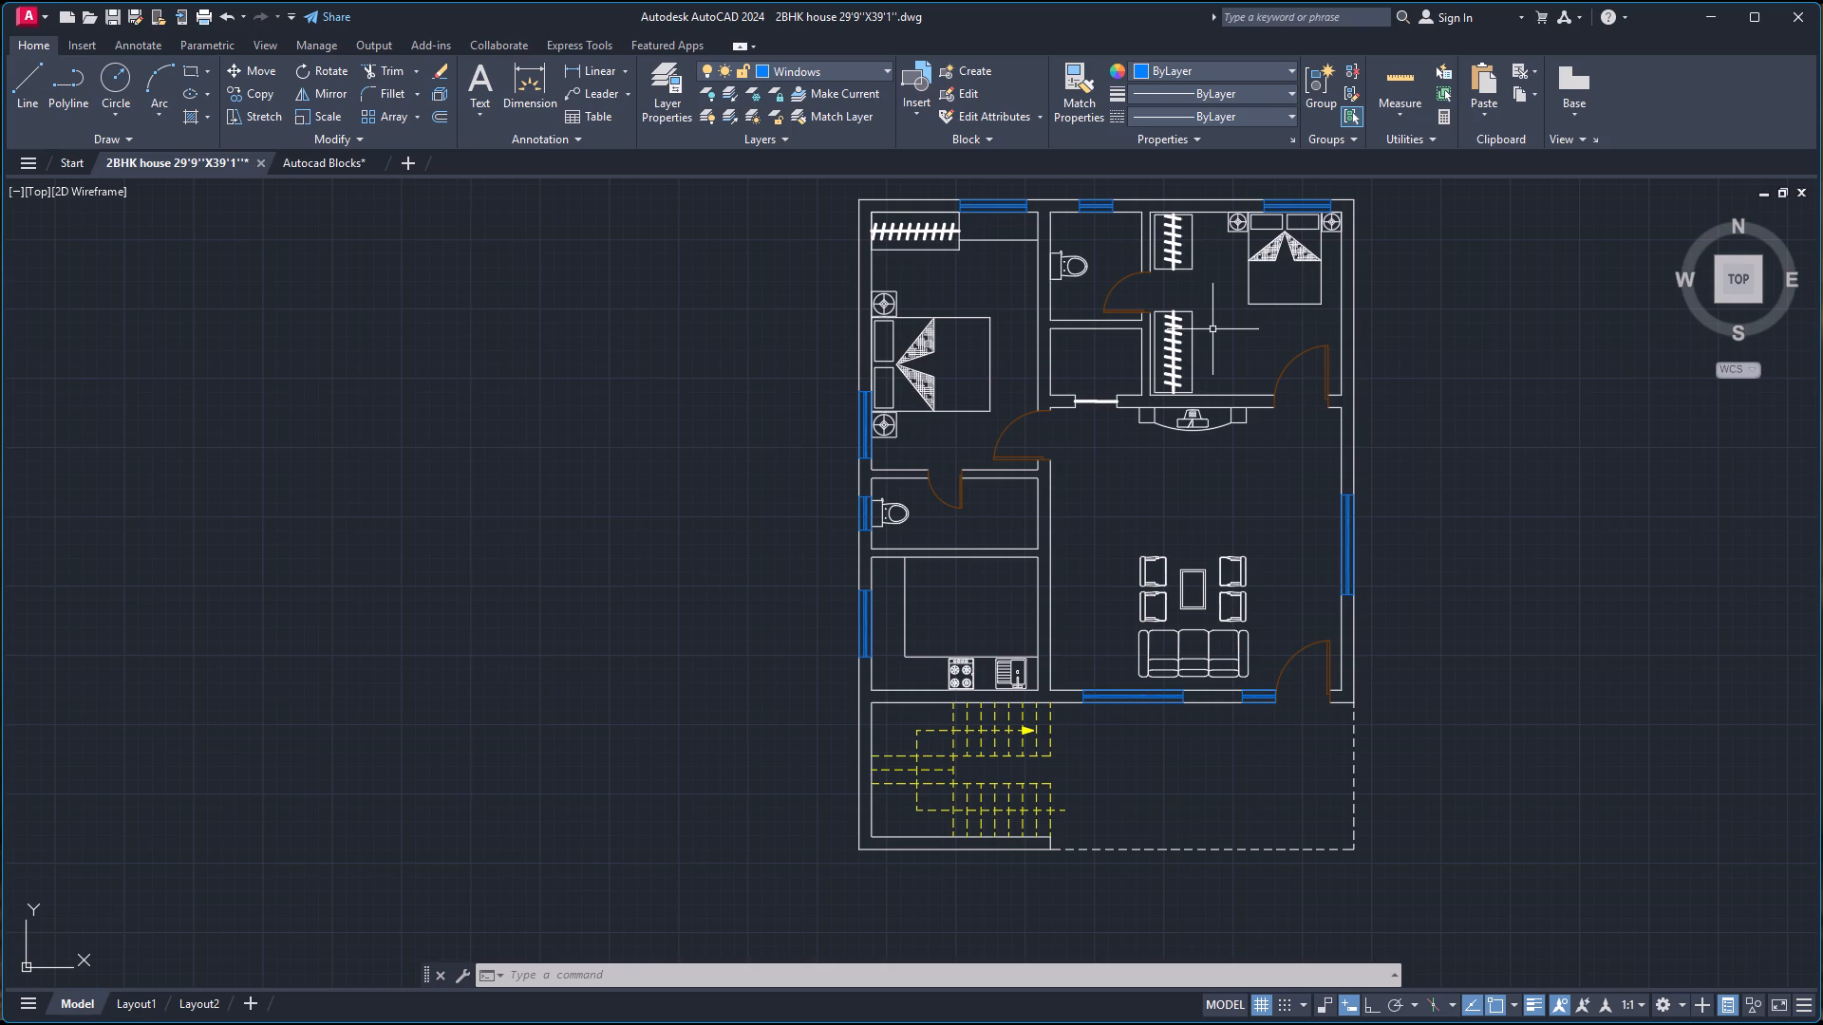
click(148, 44)
click(53, 79)
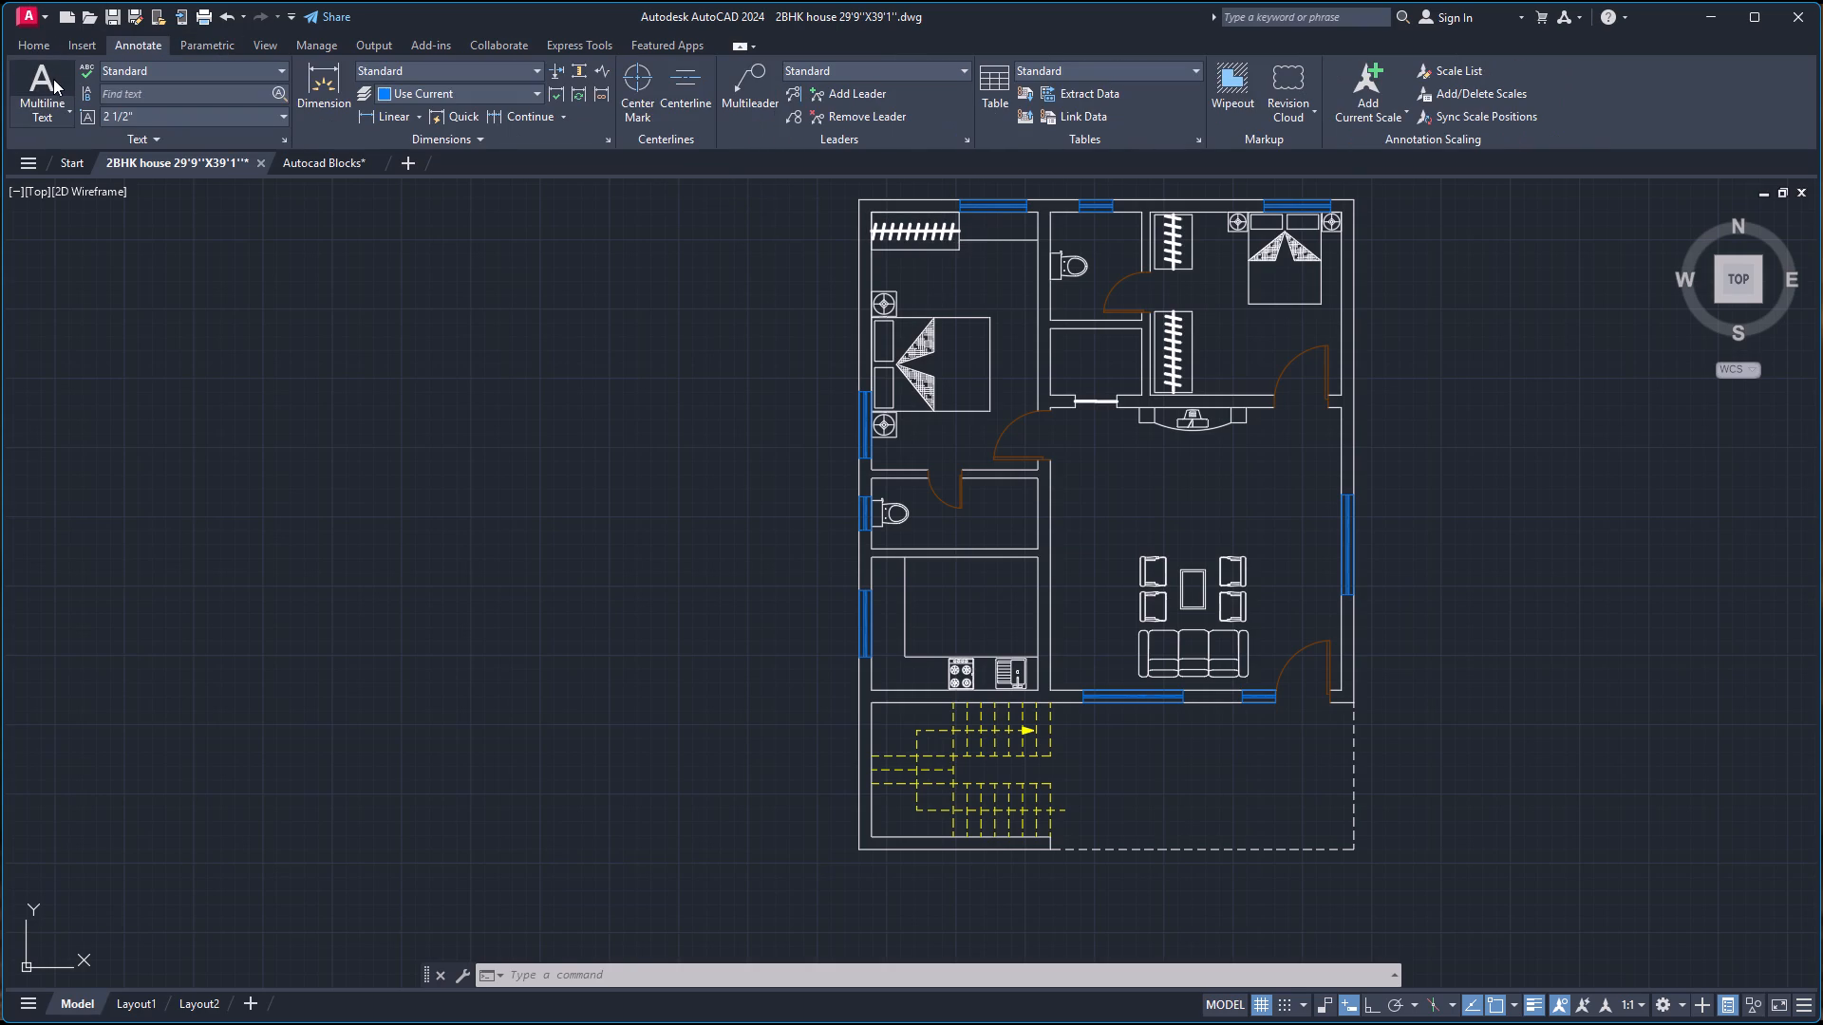
scroll(924, 290, up, 1)
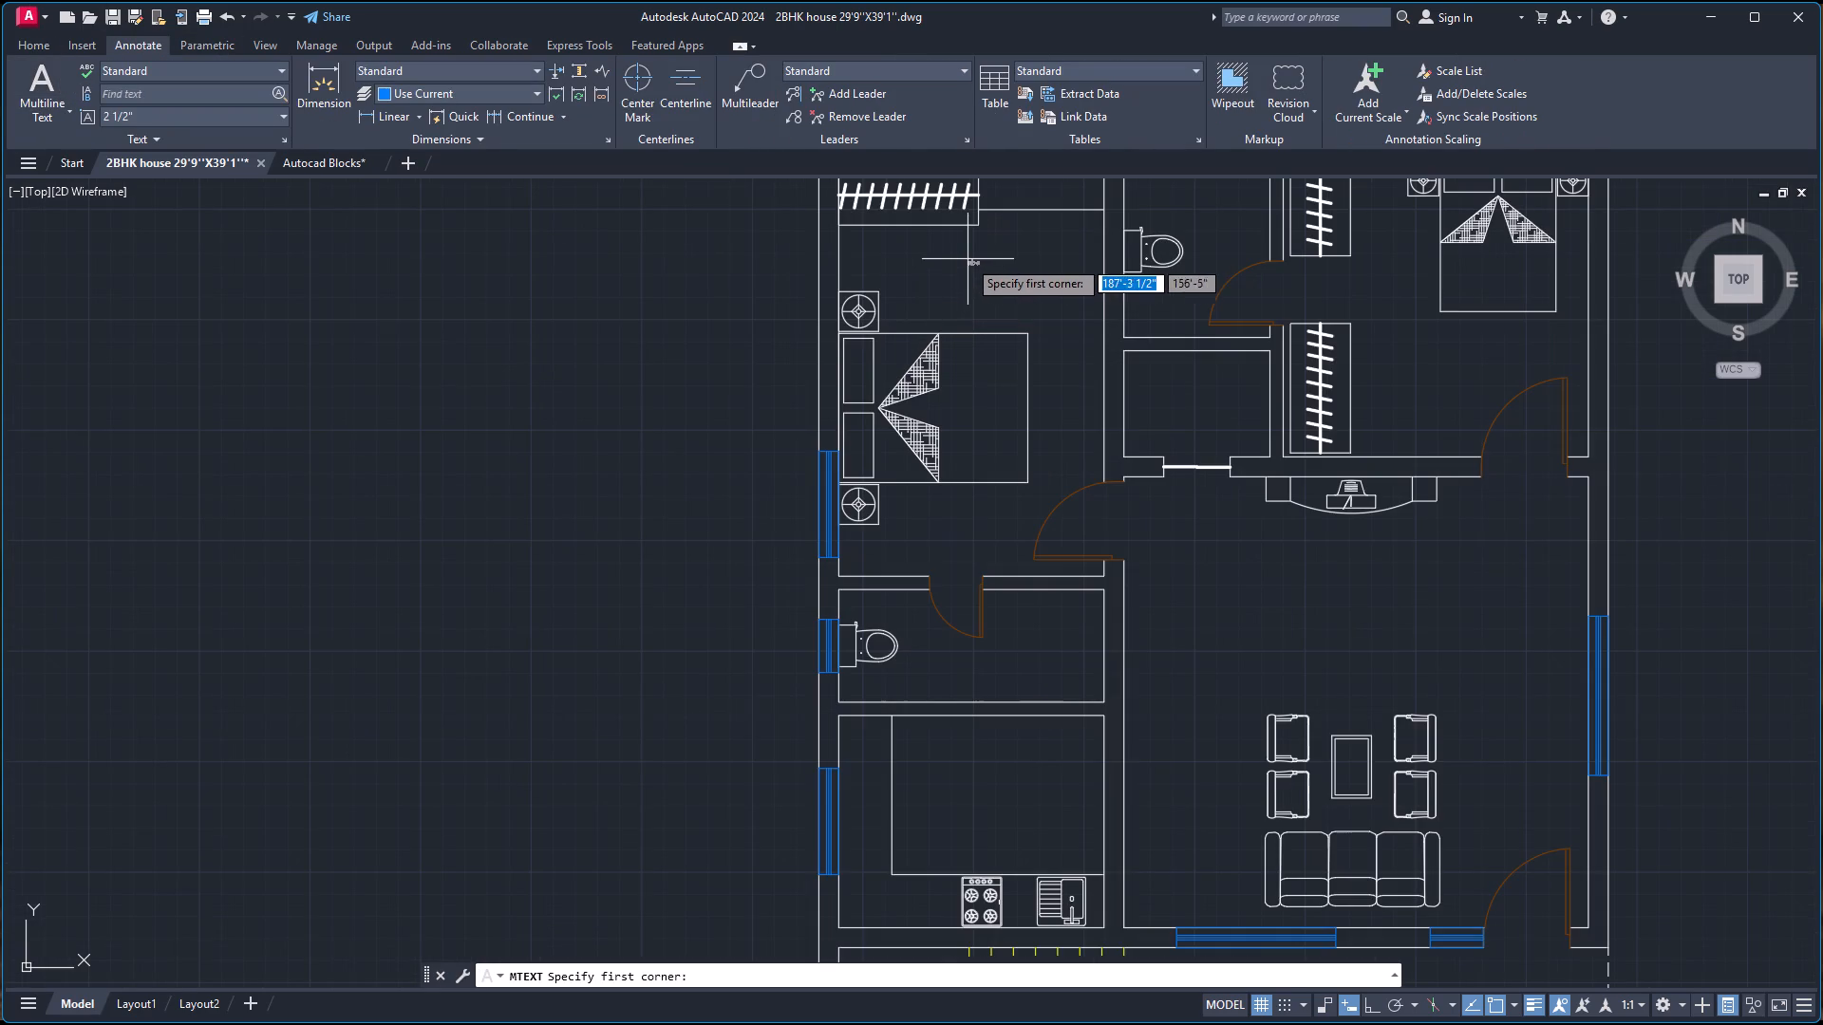
click(953, 253)
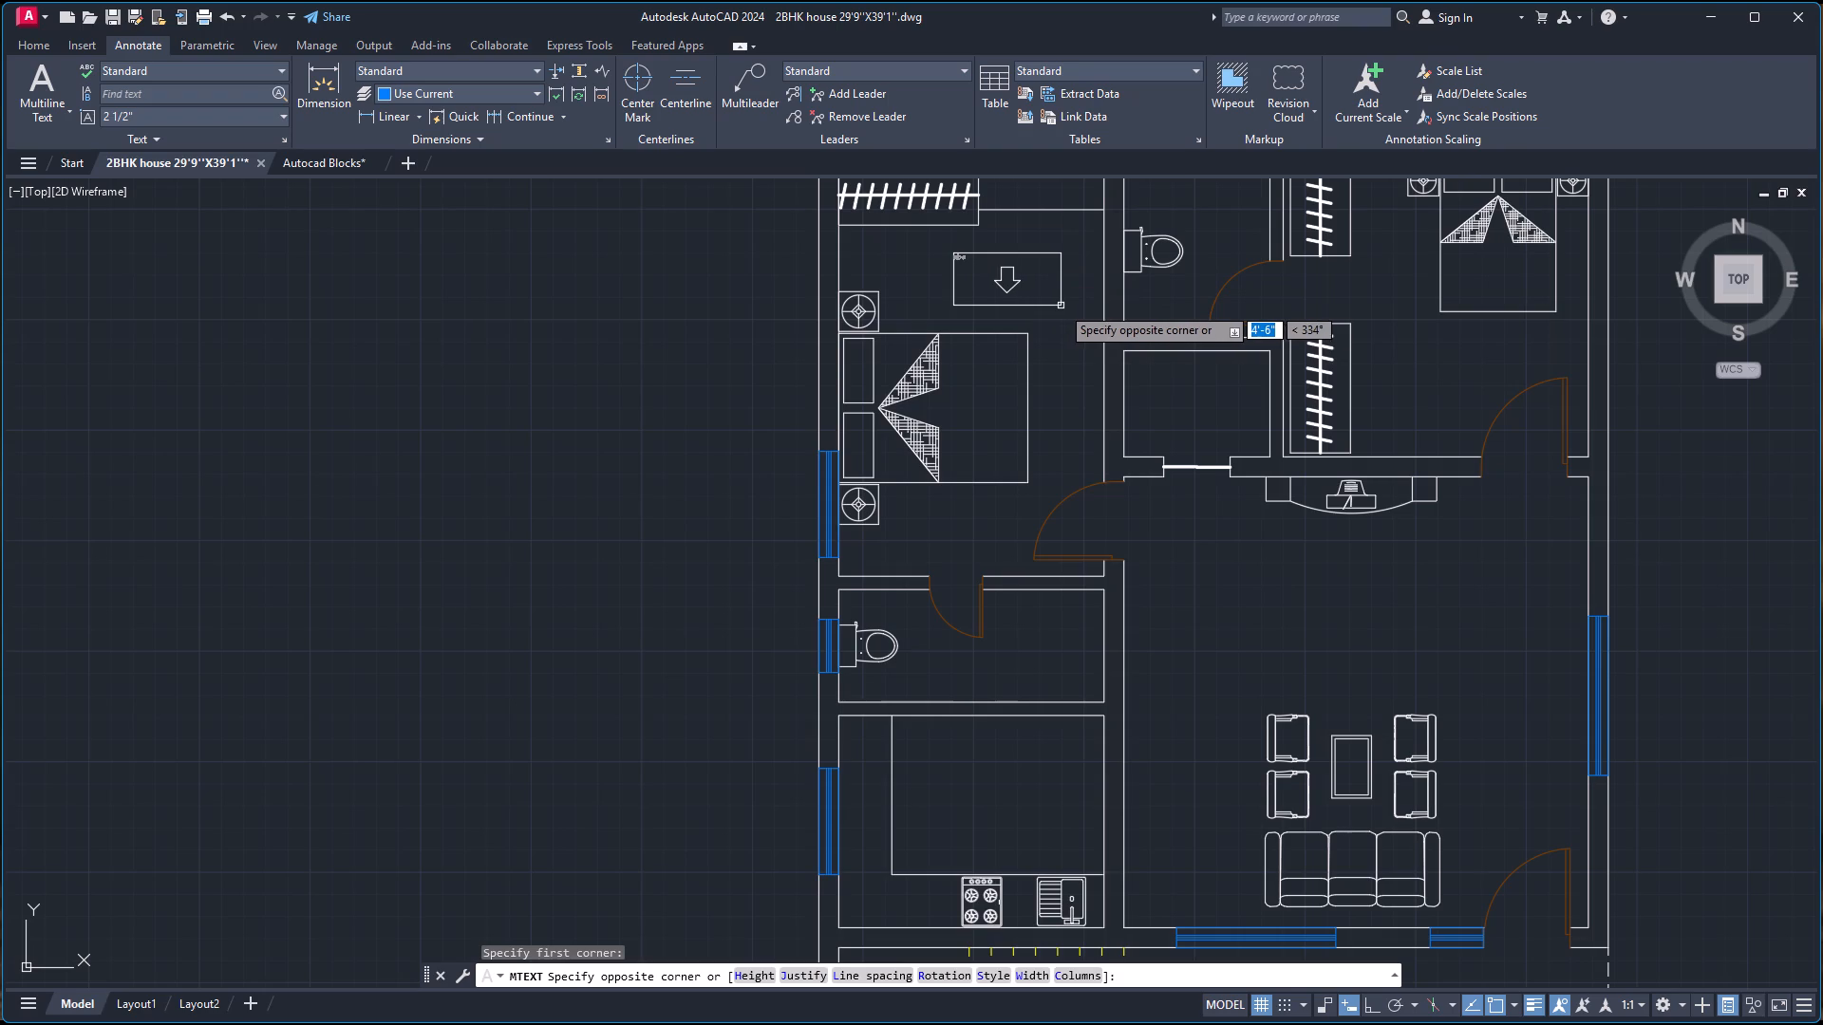
click(1064, 306)
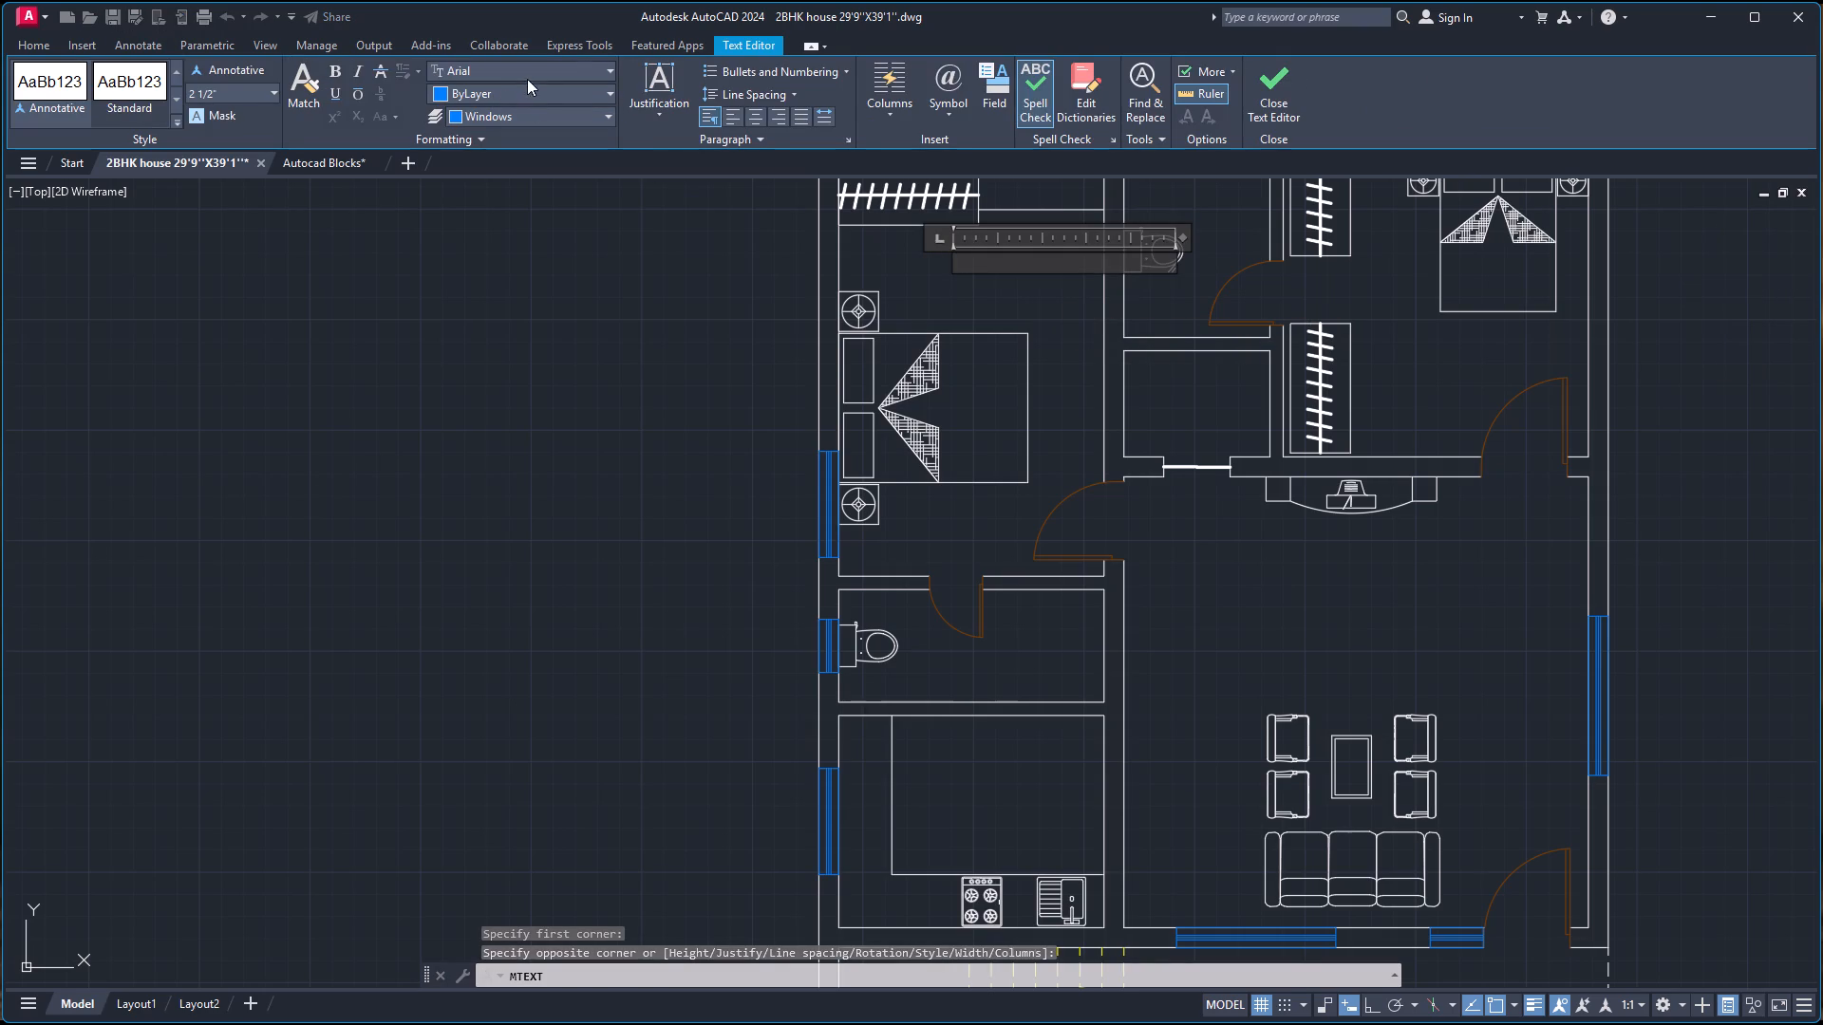
Format the new text with layer 0, white color (255,255,255) and centered paragraph alignment.
click(500, 90)
click(501, 90)
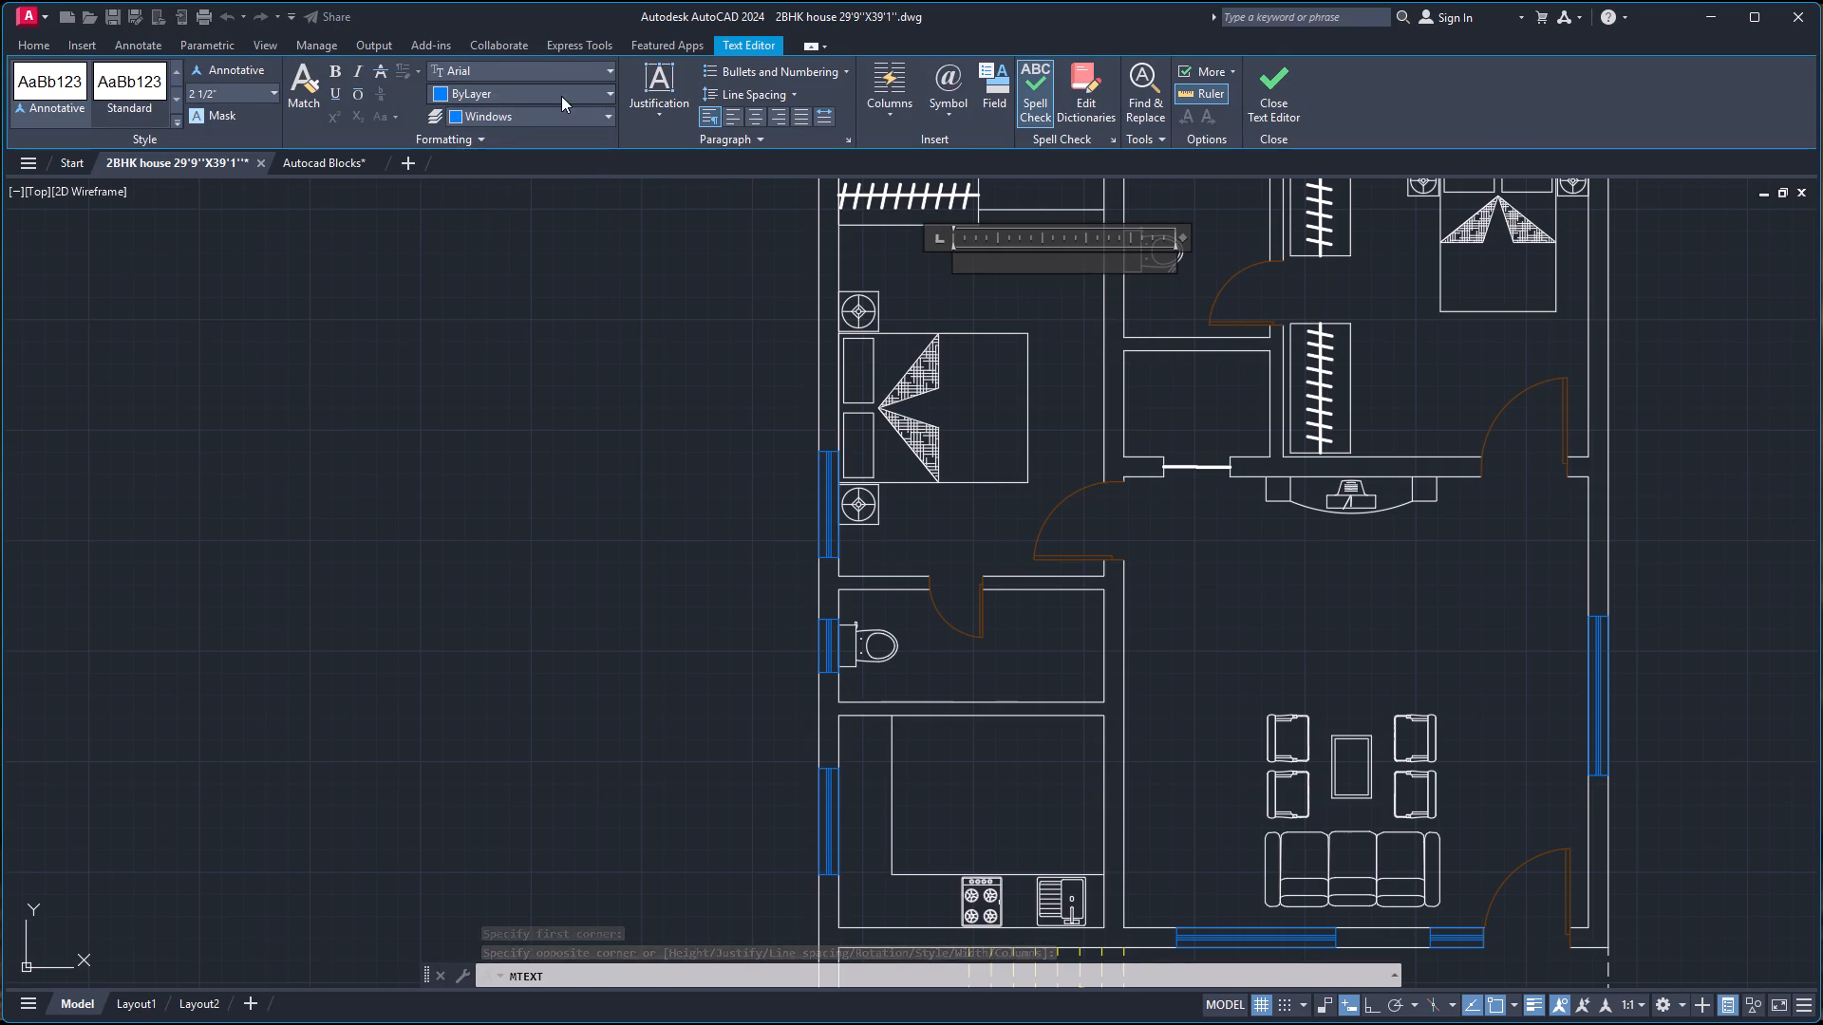
click(515, 119)
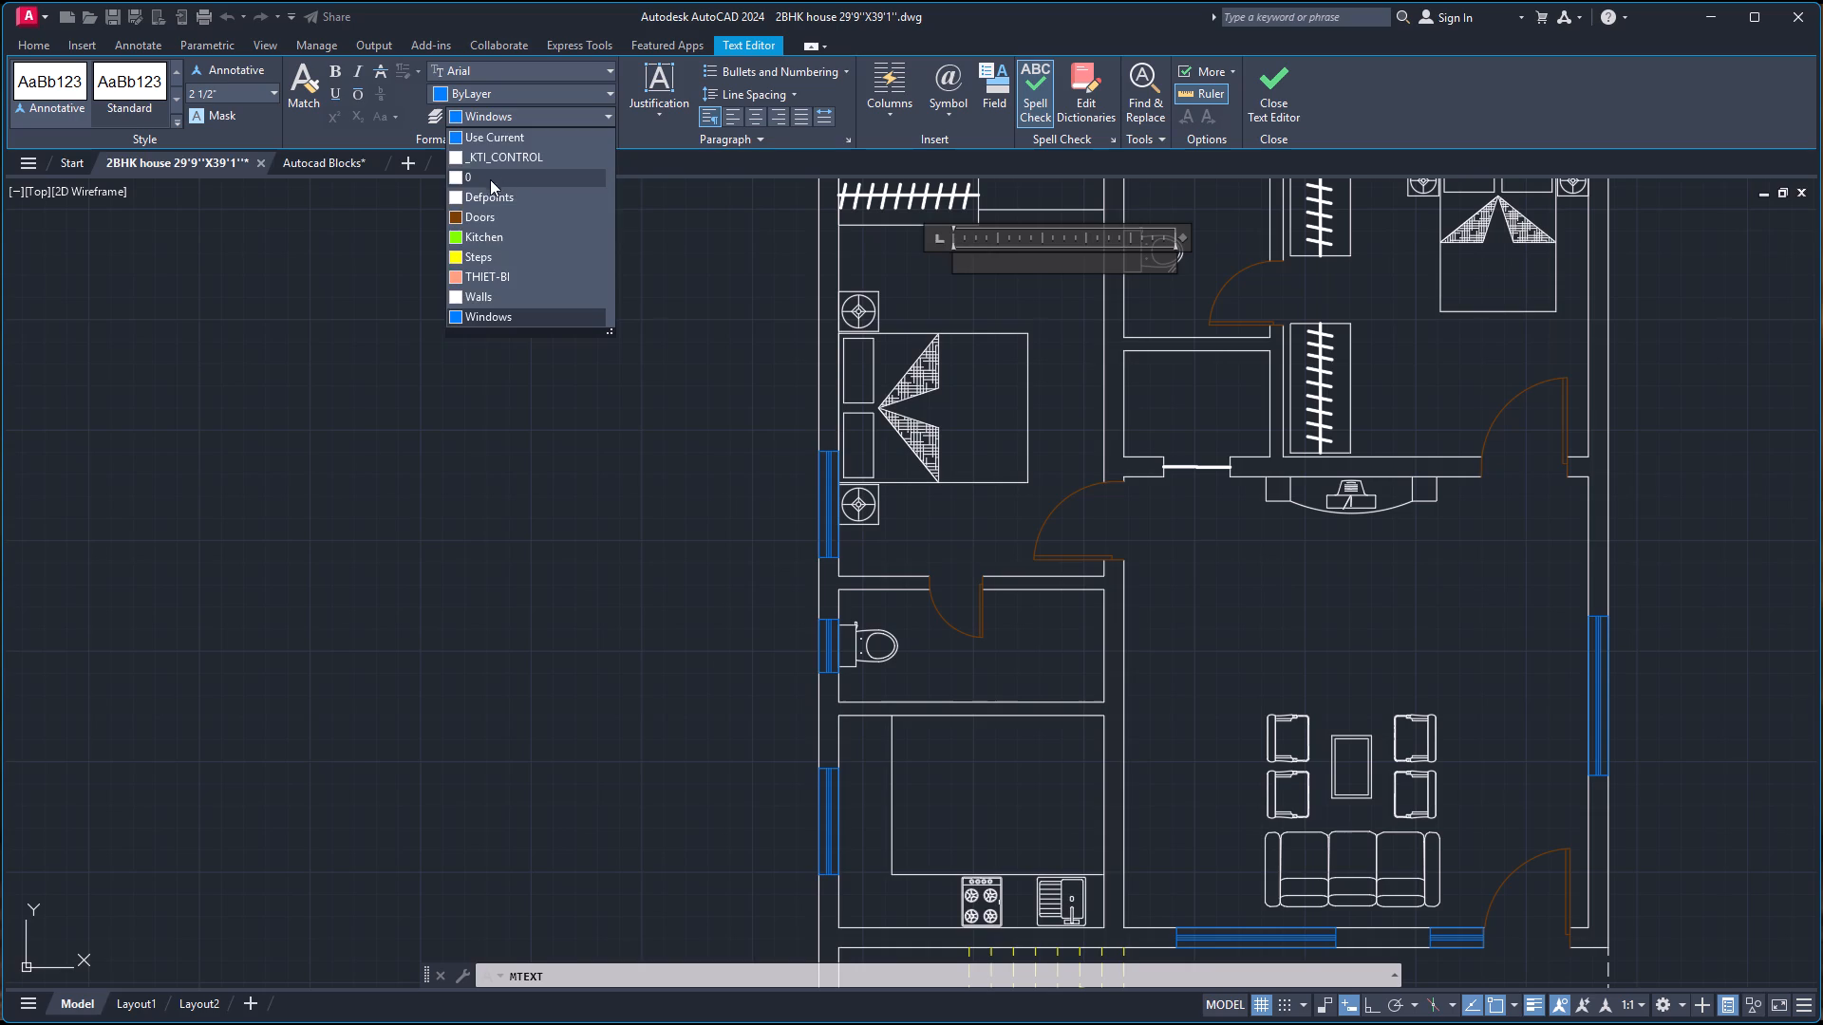
click(490, 182)
click(520, 93)
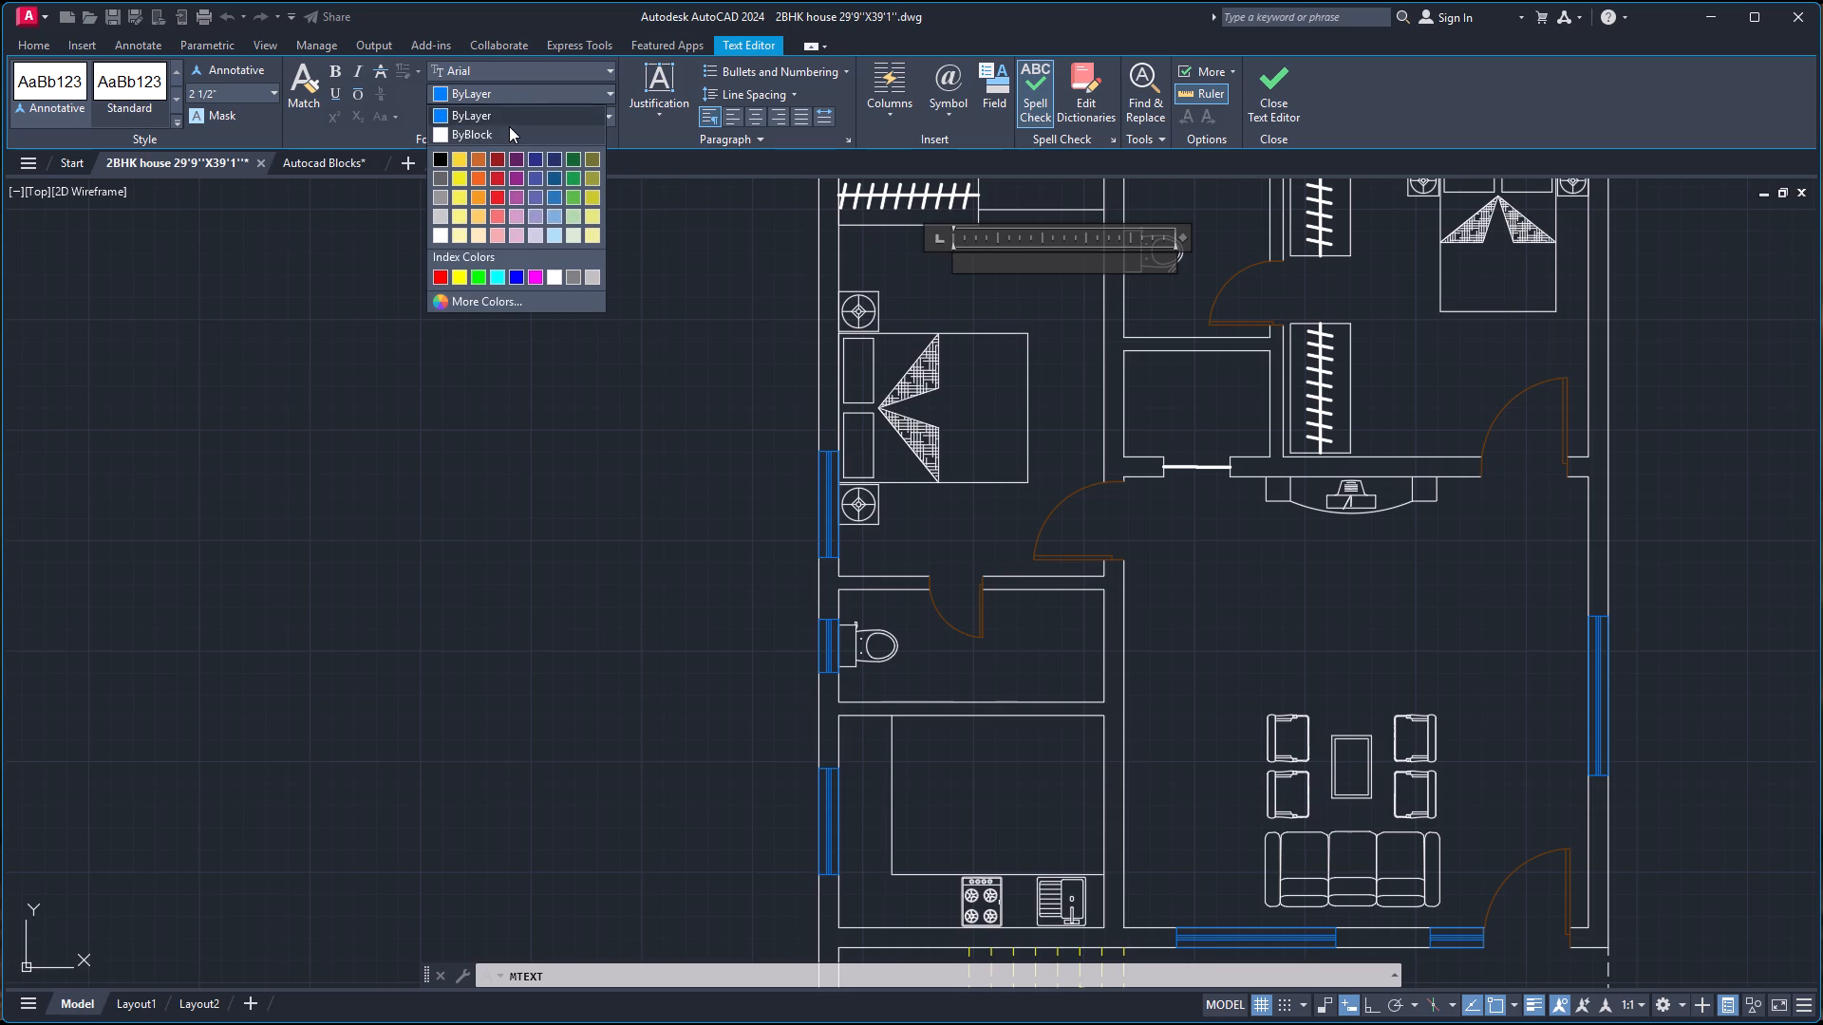
click(433, 233)
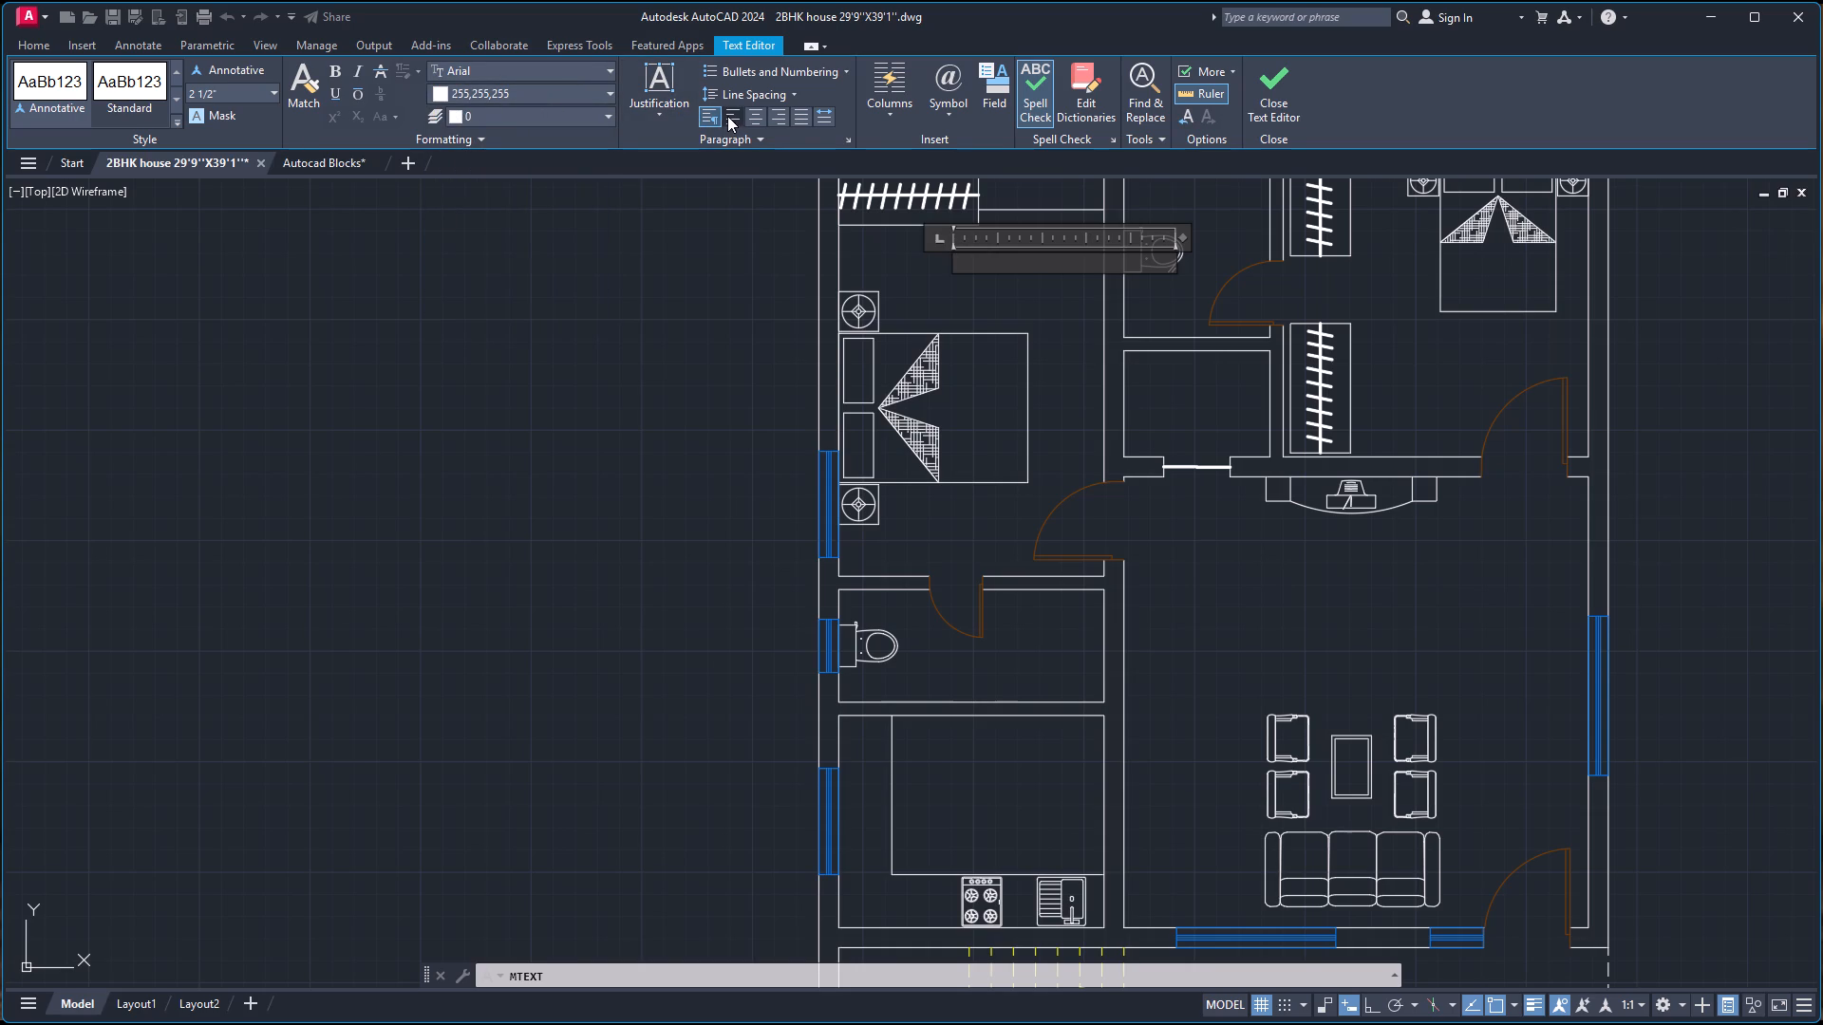
click(761, 118)
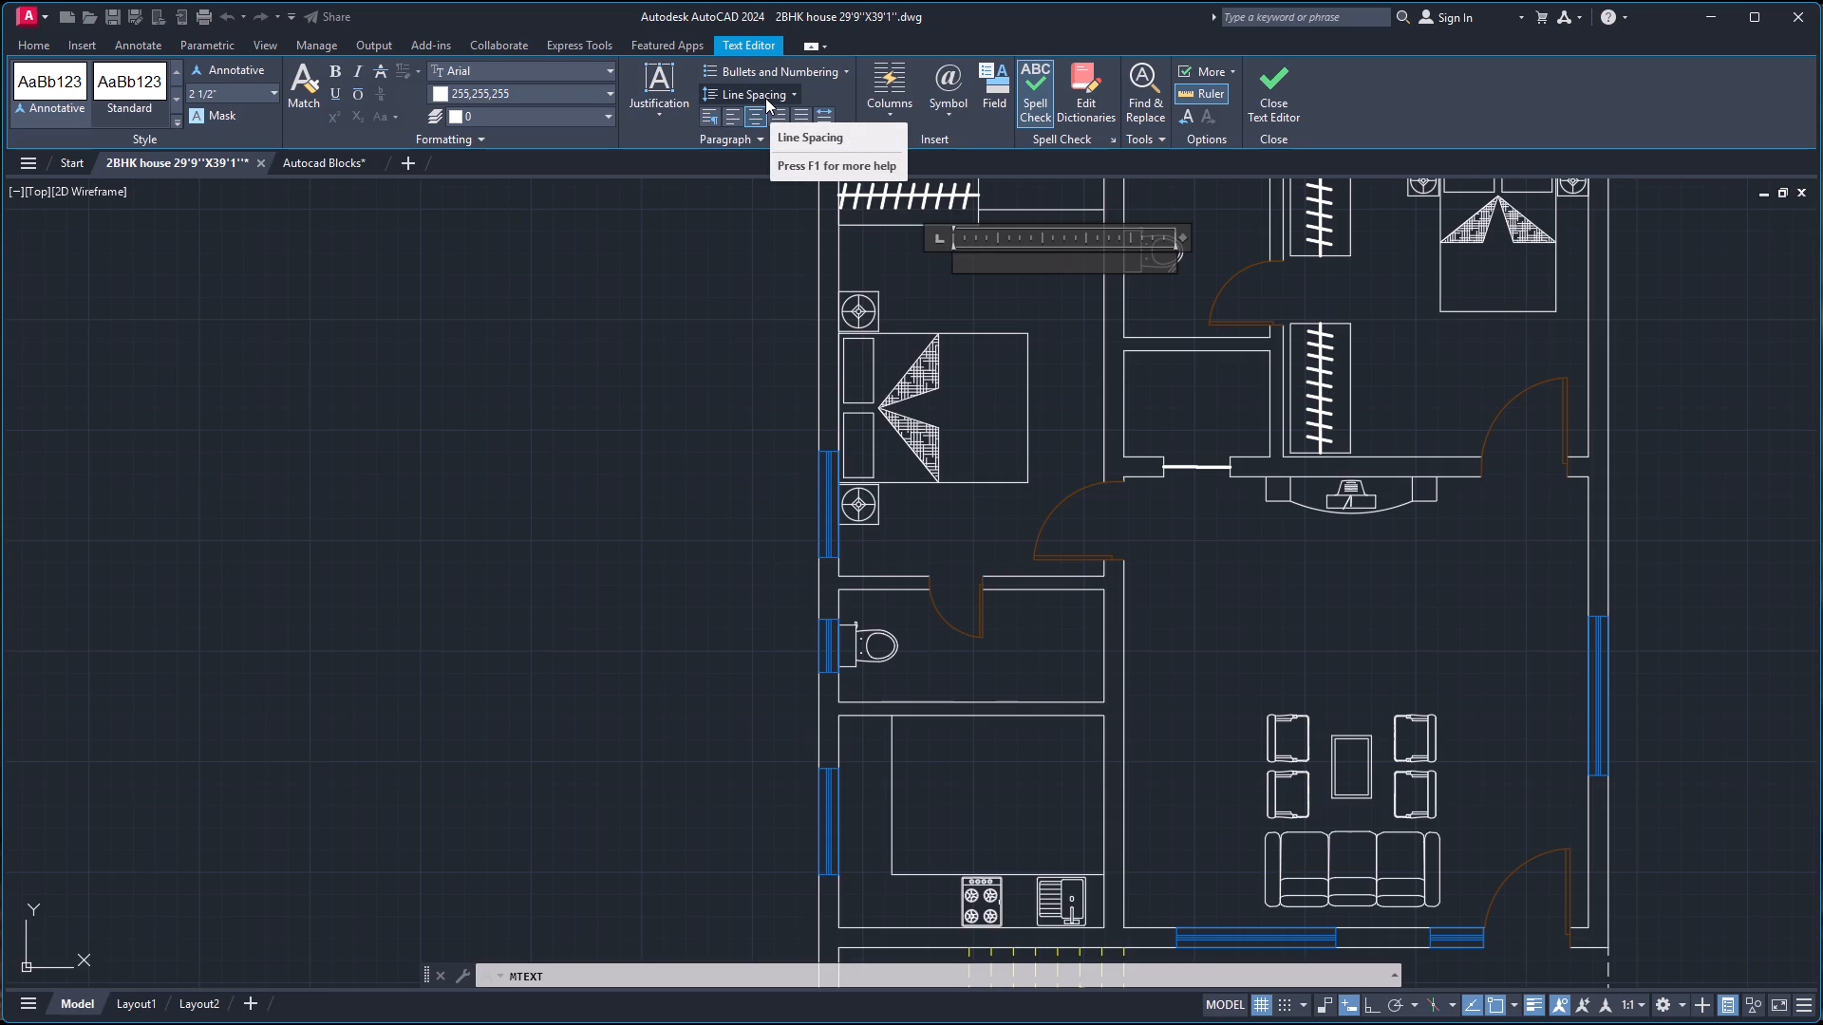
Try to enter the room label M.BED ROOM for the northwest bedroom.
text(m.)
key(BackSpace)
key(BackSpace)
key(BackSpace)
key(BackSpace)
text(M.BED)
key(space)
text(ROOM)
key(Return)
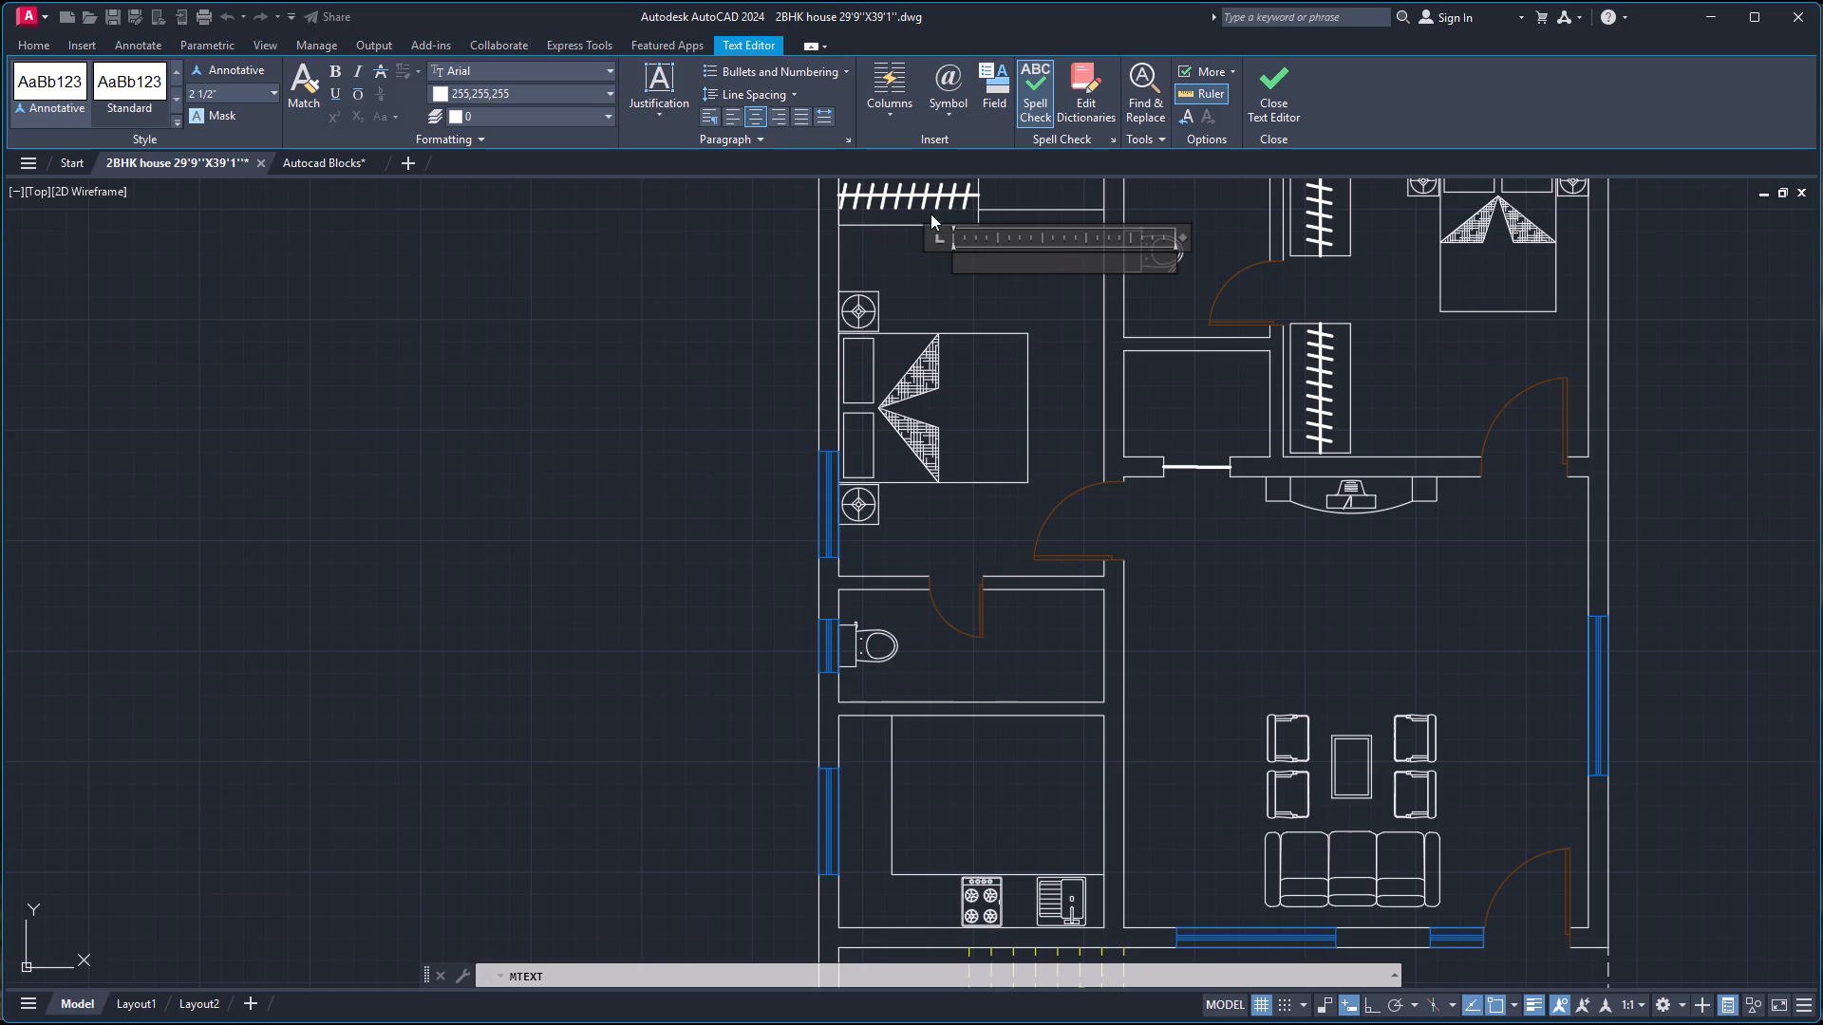
Enter M.BED ROOM with 10'-0''X15'-6'' on a second line as the northwest bedroom's label and finish the text.
click(1067, 257)
key(m)
text(. B)
key(BackSpace)
key(BackSpace)
text(BED ROOM)
key(space)
key(BackSpace)
key(Return)
text(10'-)
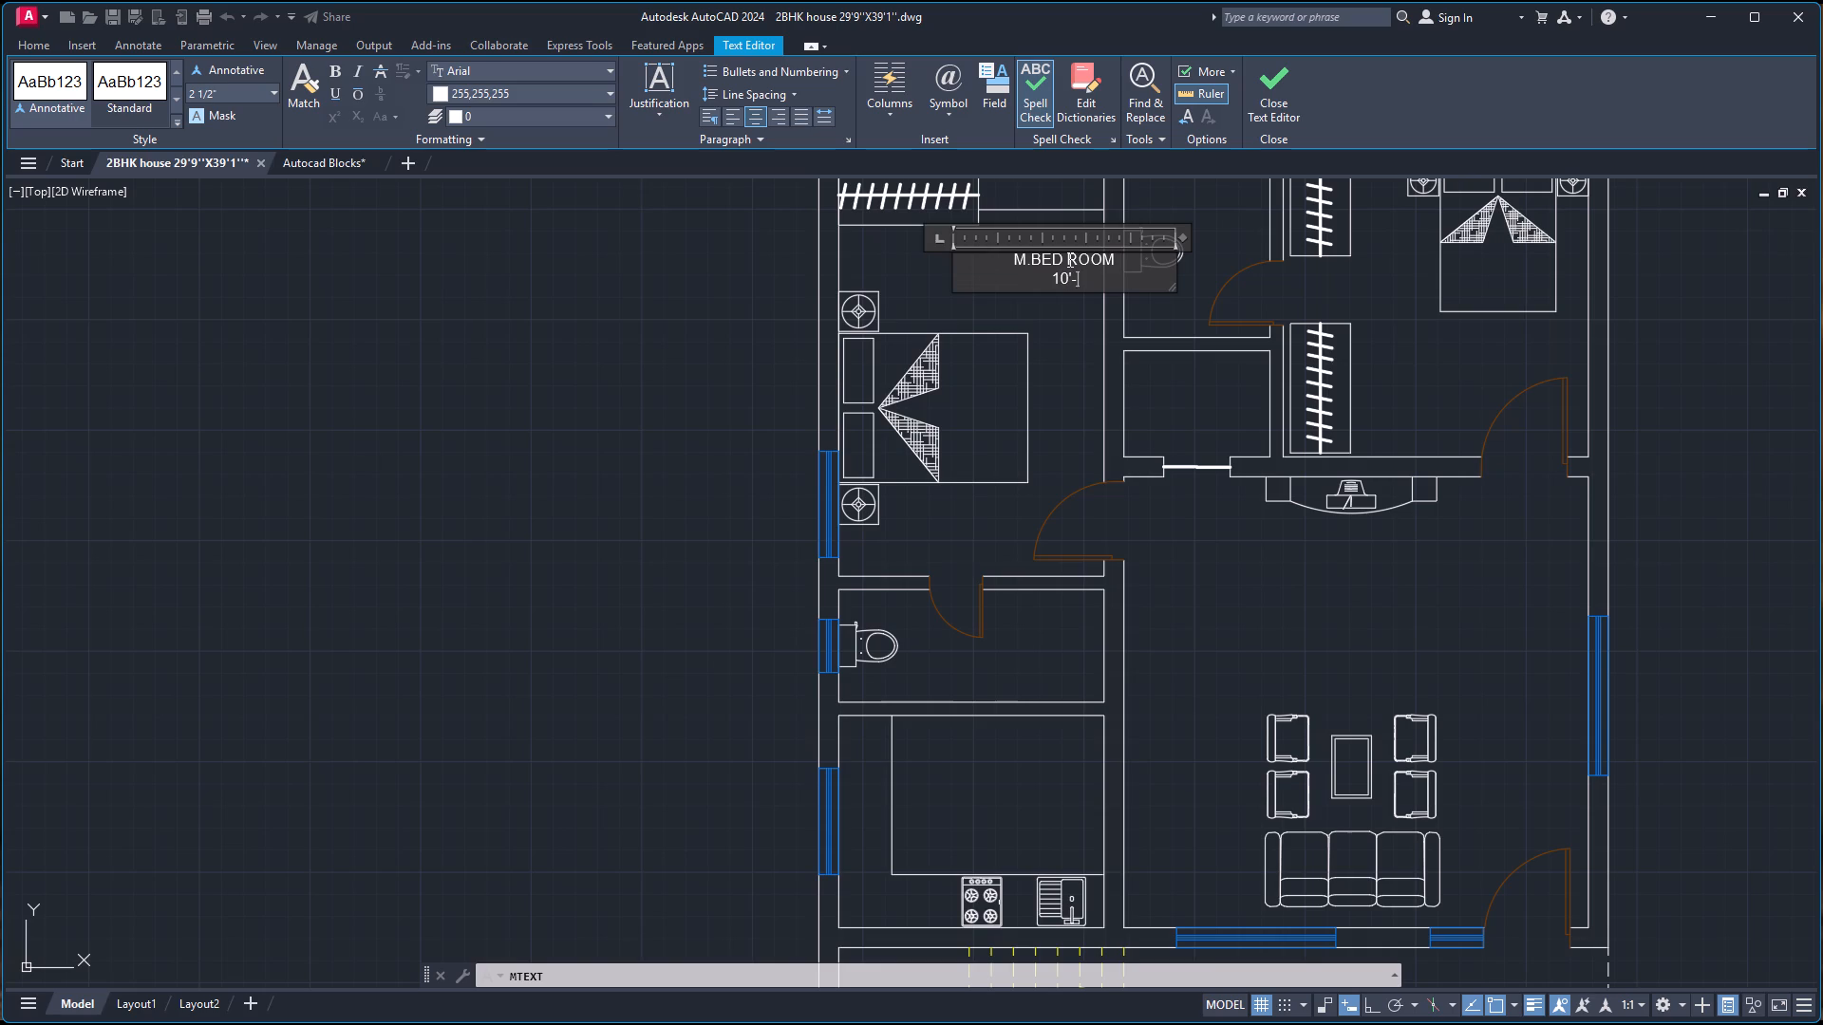
text(0'')
key(x)
text(15')
text(-6'')
click(1055, 358)
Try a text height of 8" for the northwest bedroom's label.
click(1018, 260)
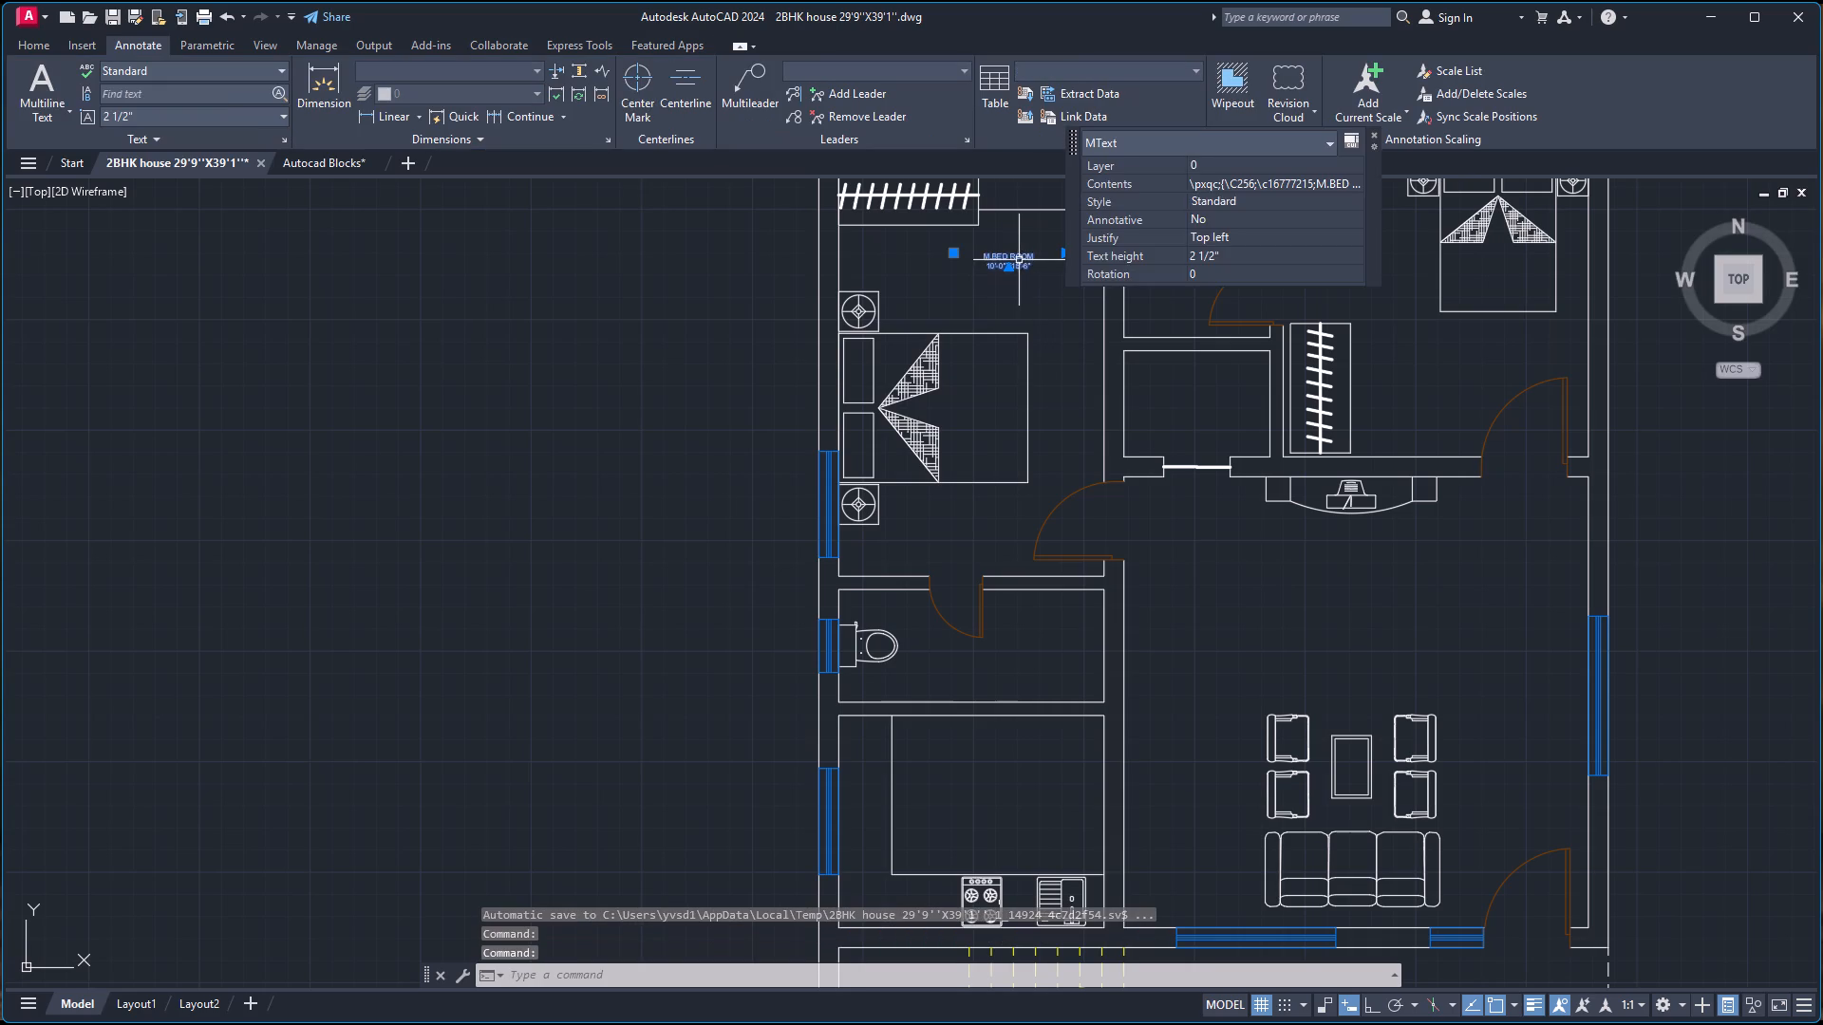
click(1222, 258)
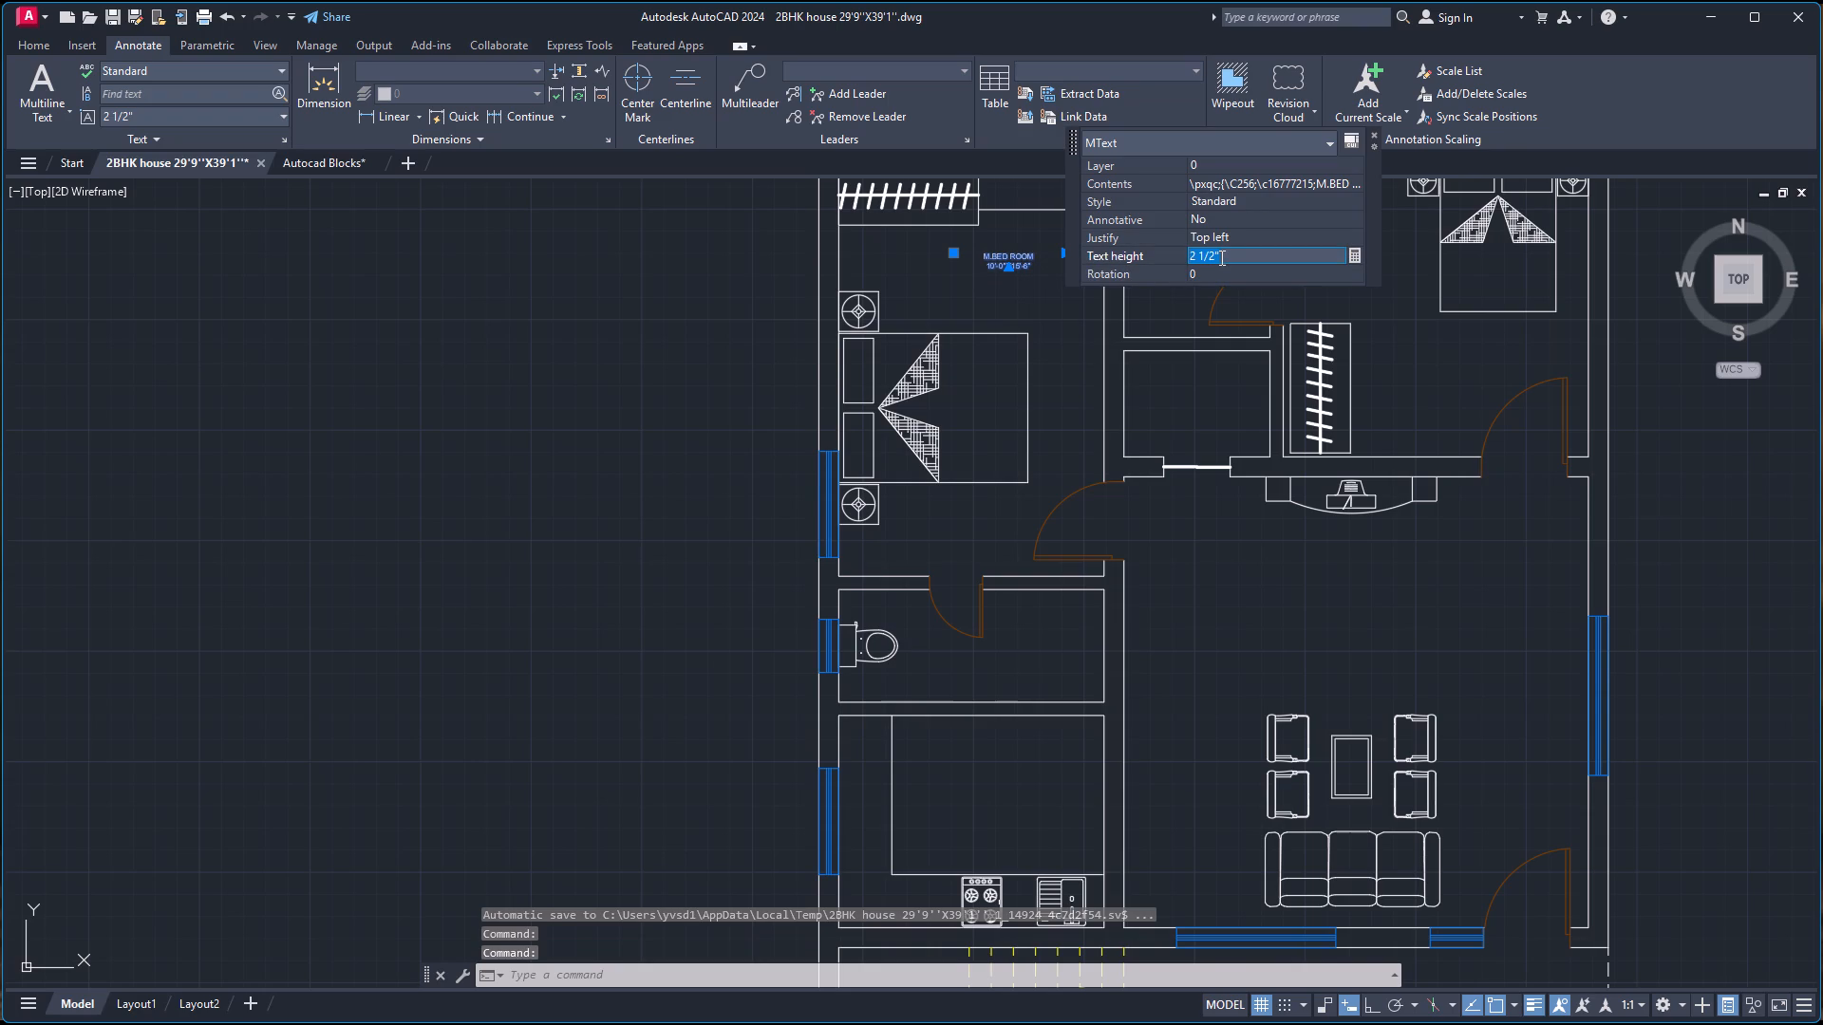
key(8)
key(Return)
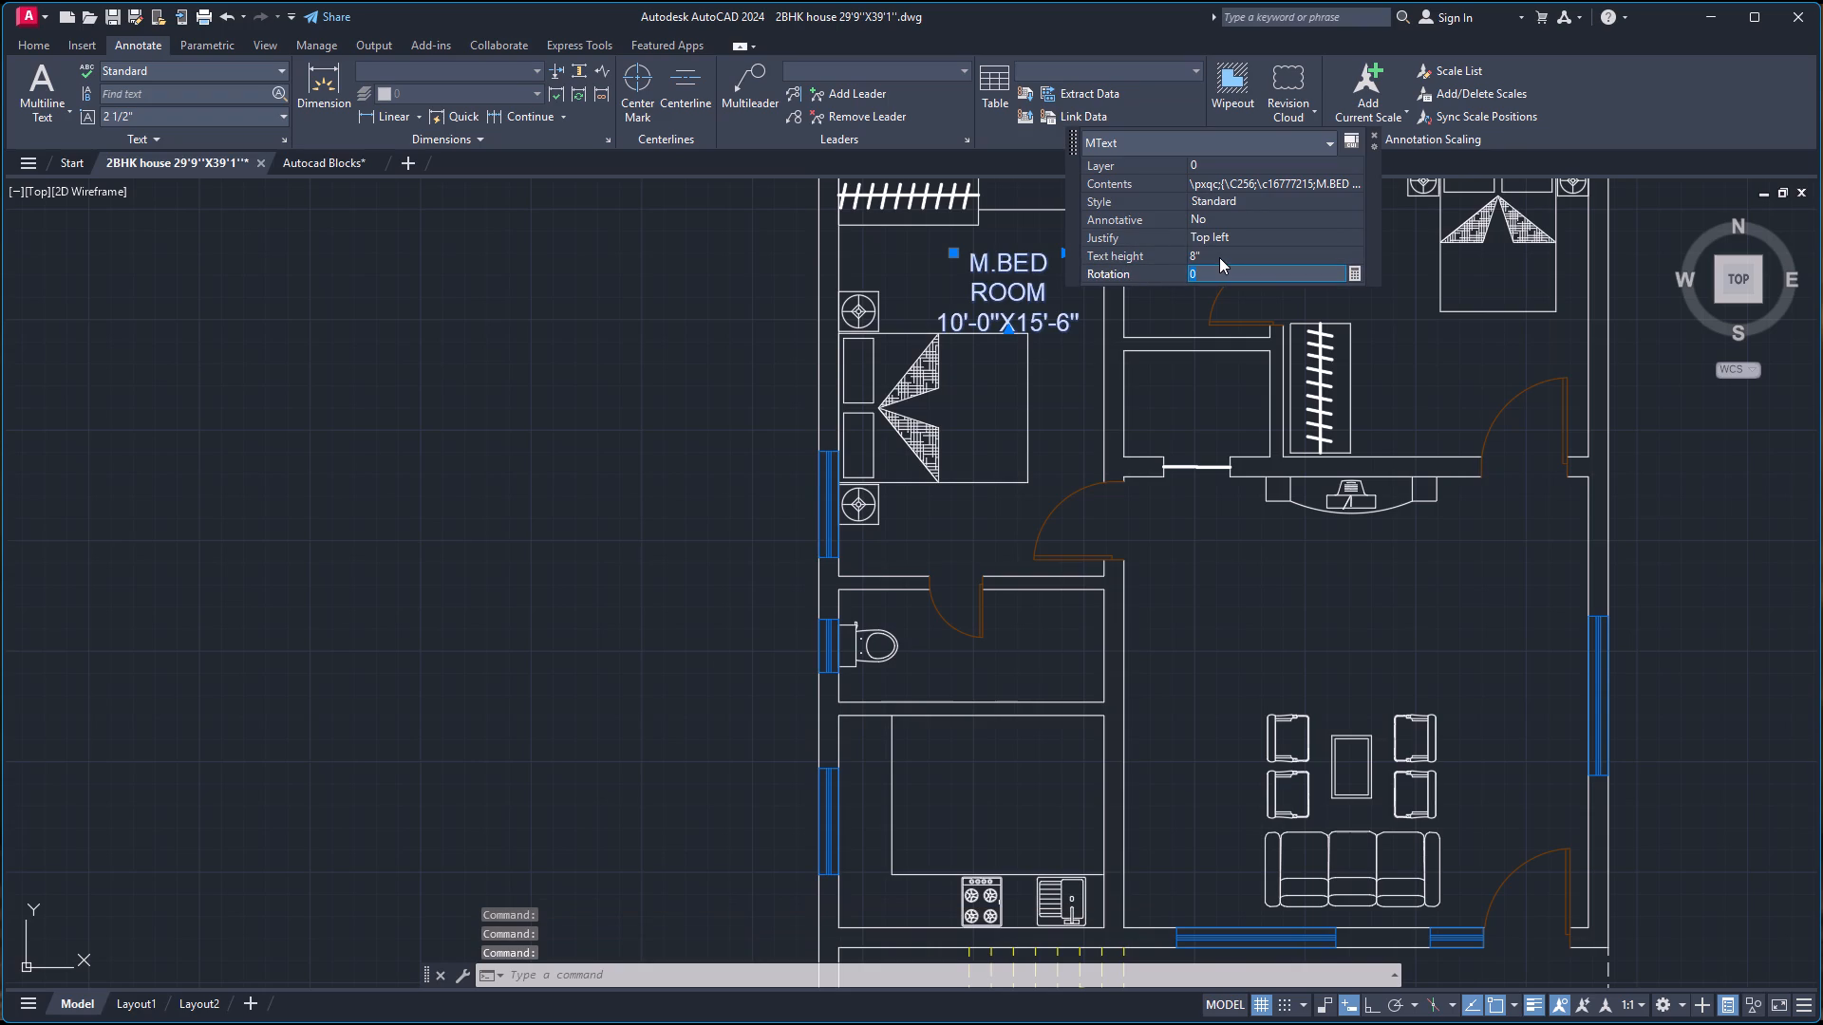
Set the northwest bedroom label's text height to 5" and deselect it.
click(1218, 257)
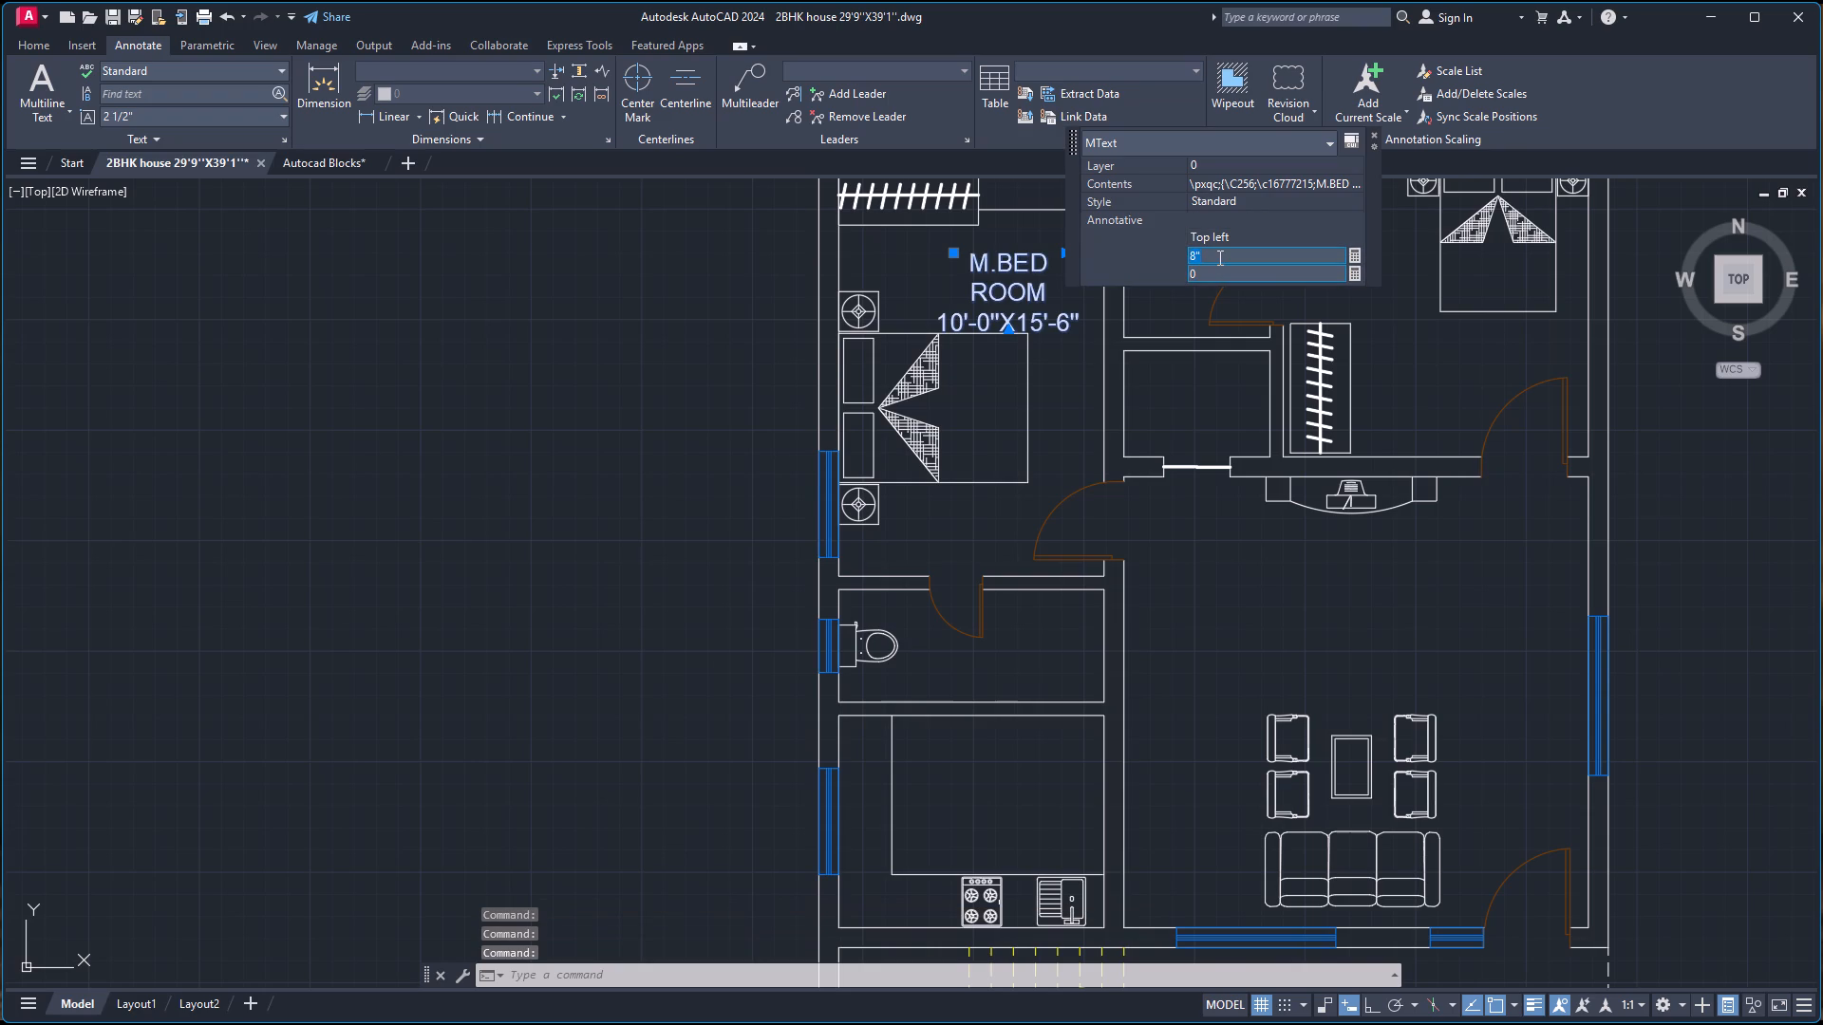
key(5)
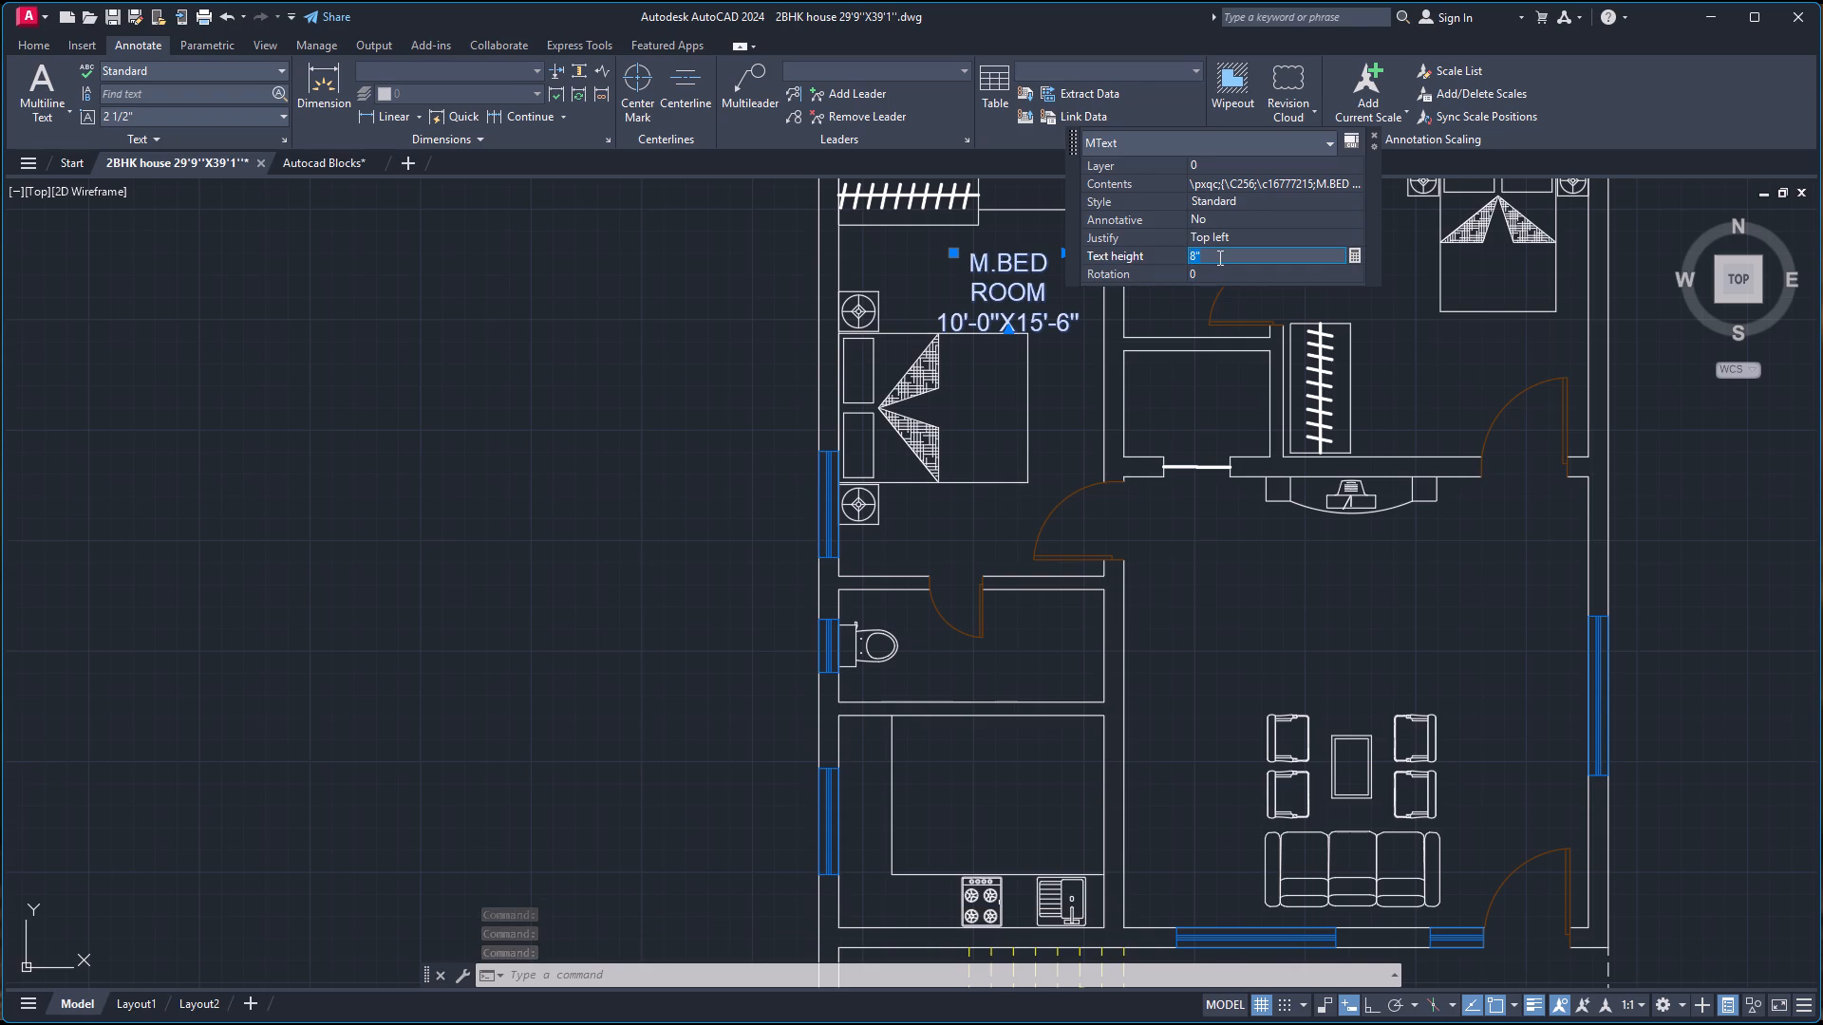
key(Return)
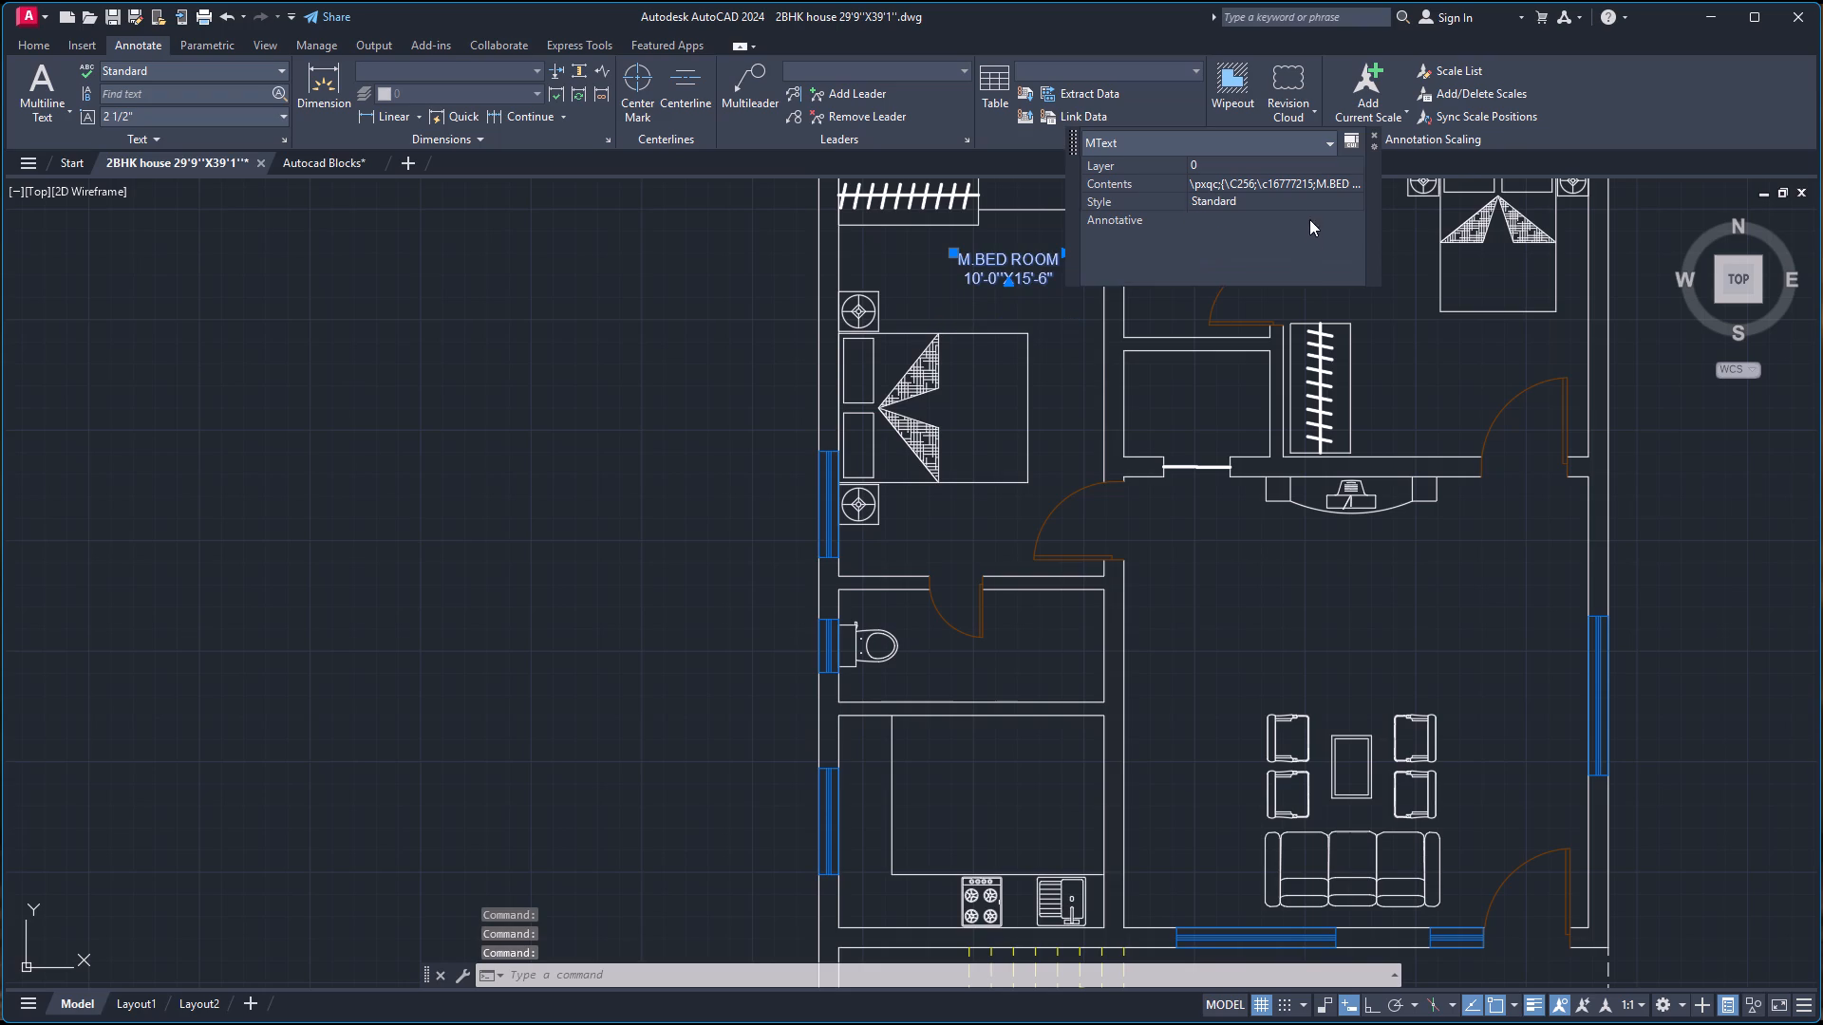
click(1379, 136)
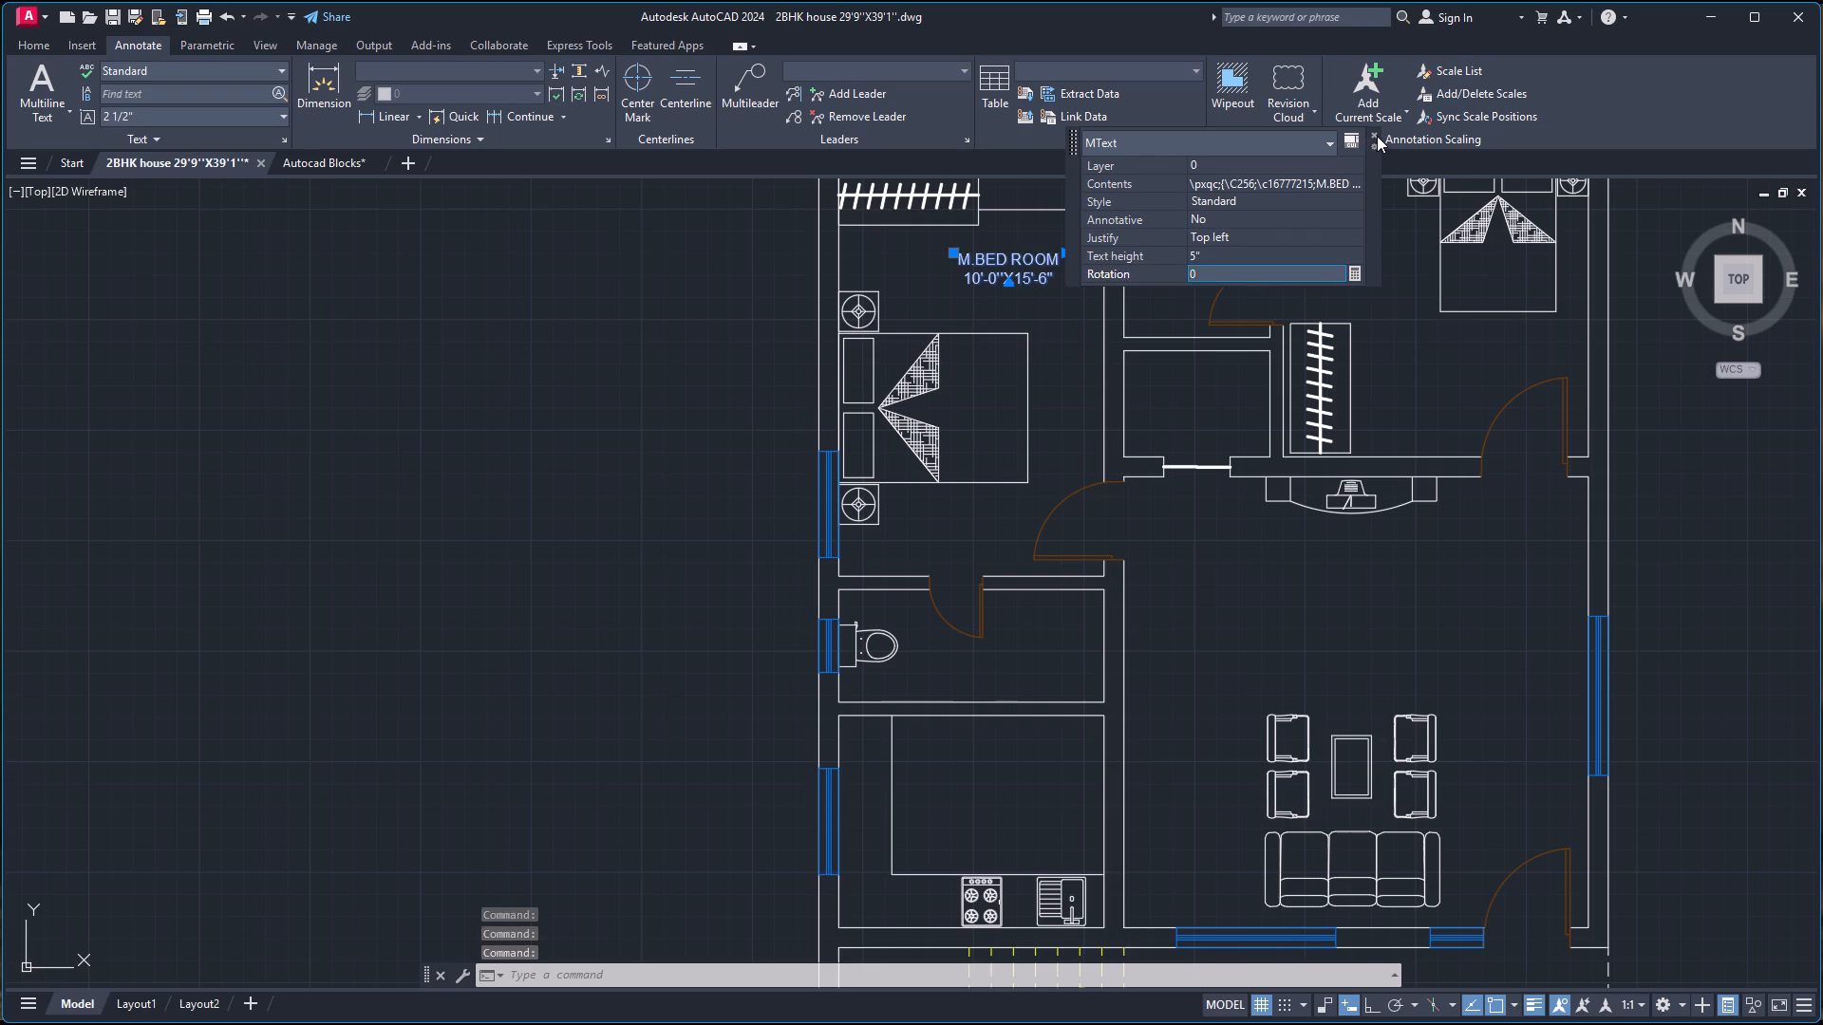
click(1376, 136)
key(Escape)
Copy the M.BED ROOM label and paste it into the north toilet, the small room south of it and the northeast bedroom.
scroll(1218, 279, down, 3)
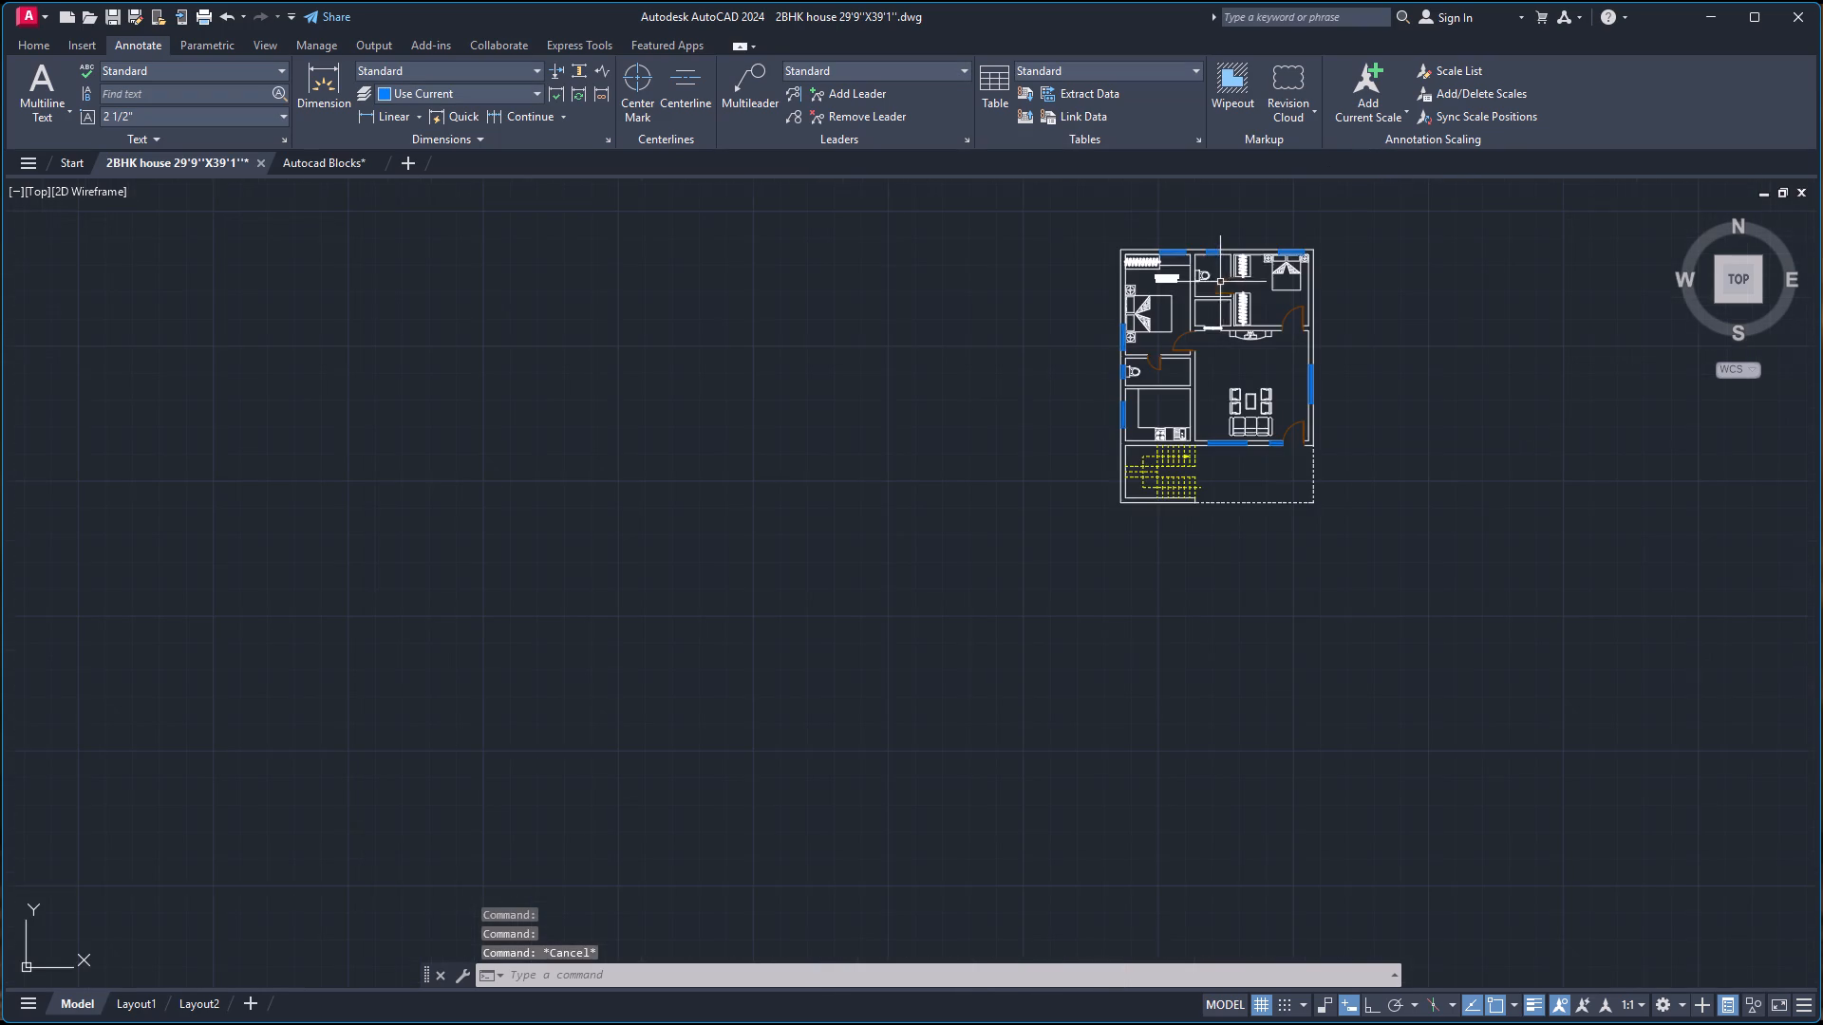
scroll(1244, 248, up, 2)
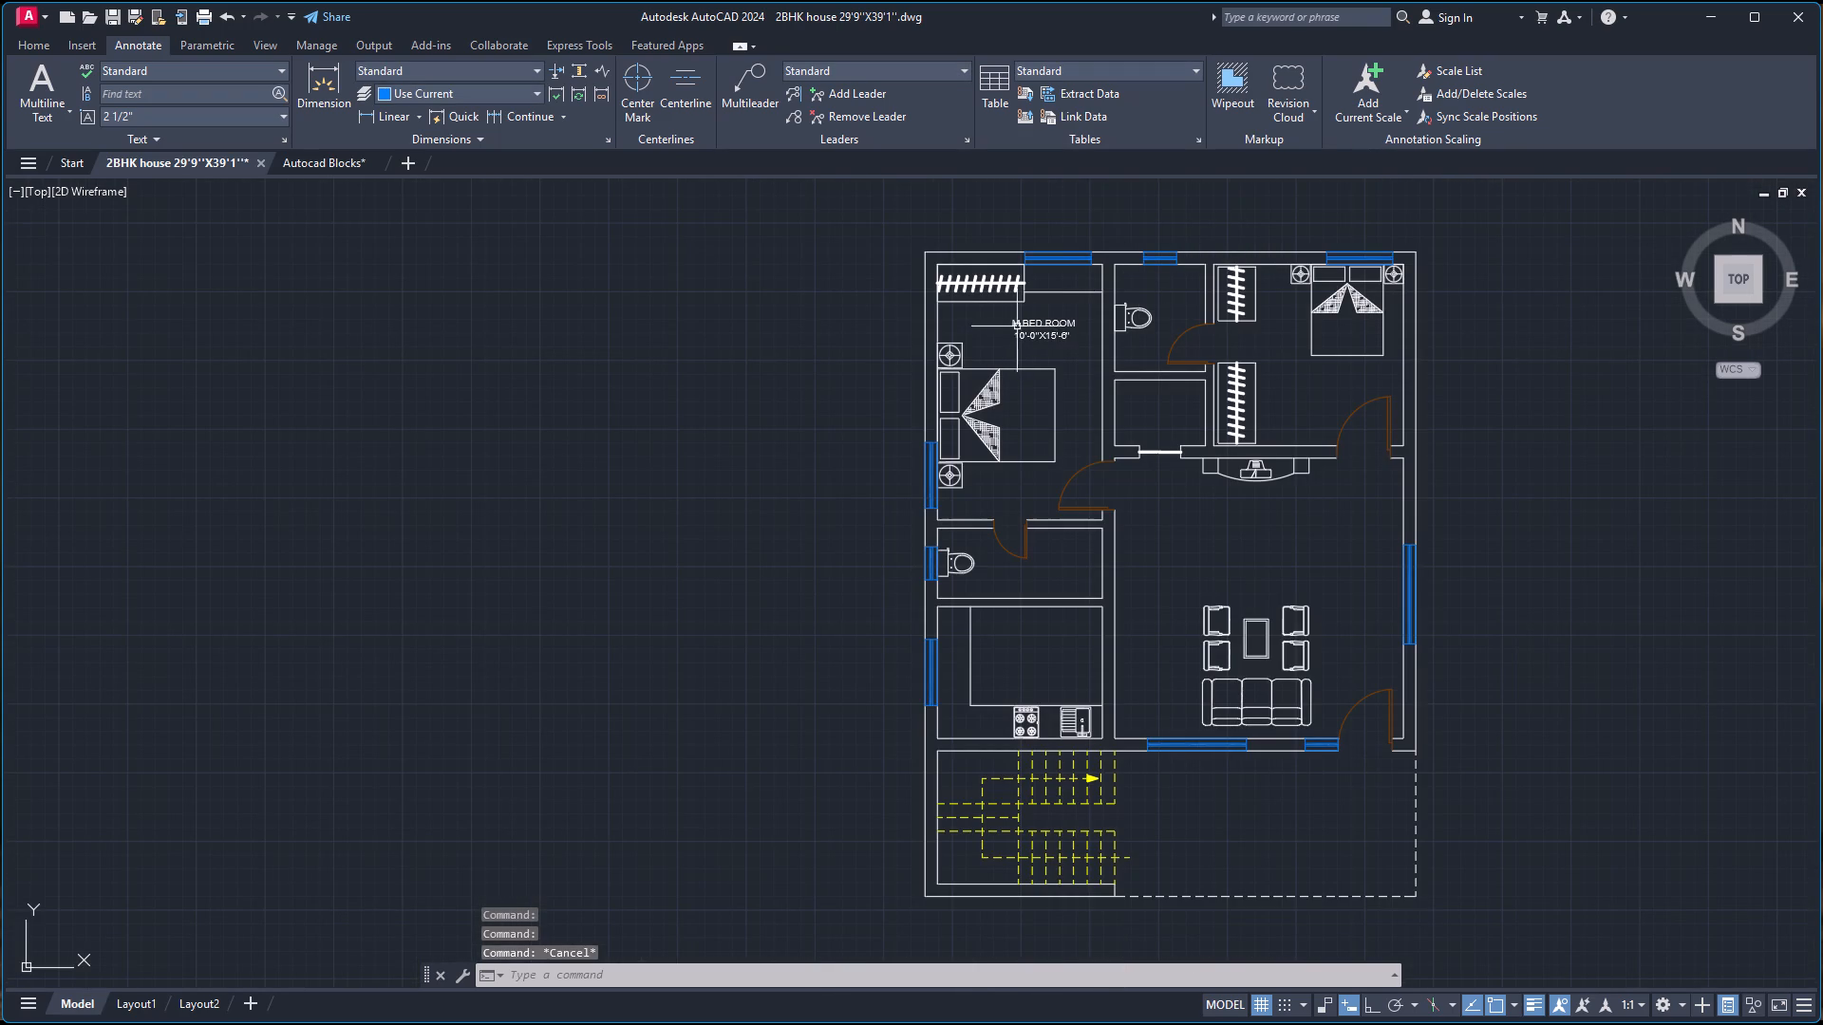
click(1026, 321)
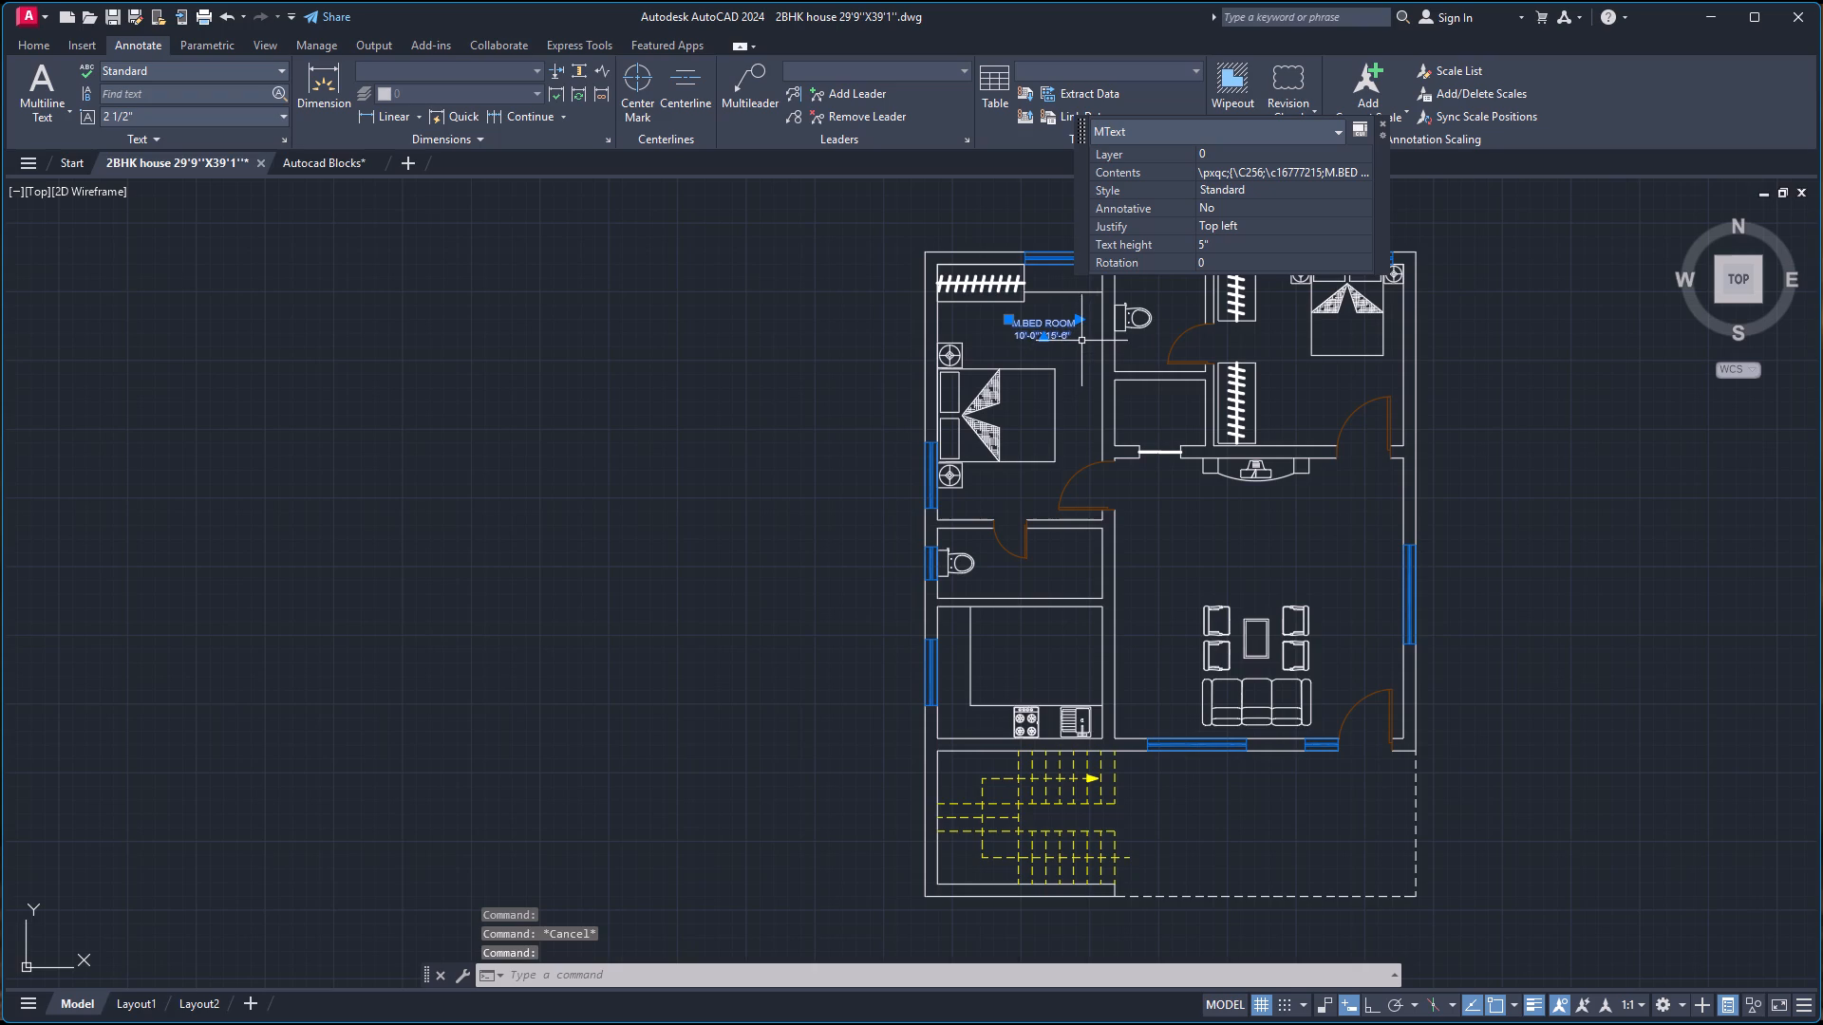
key(ctrl+c)
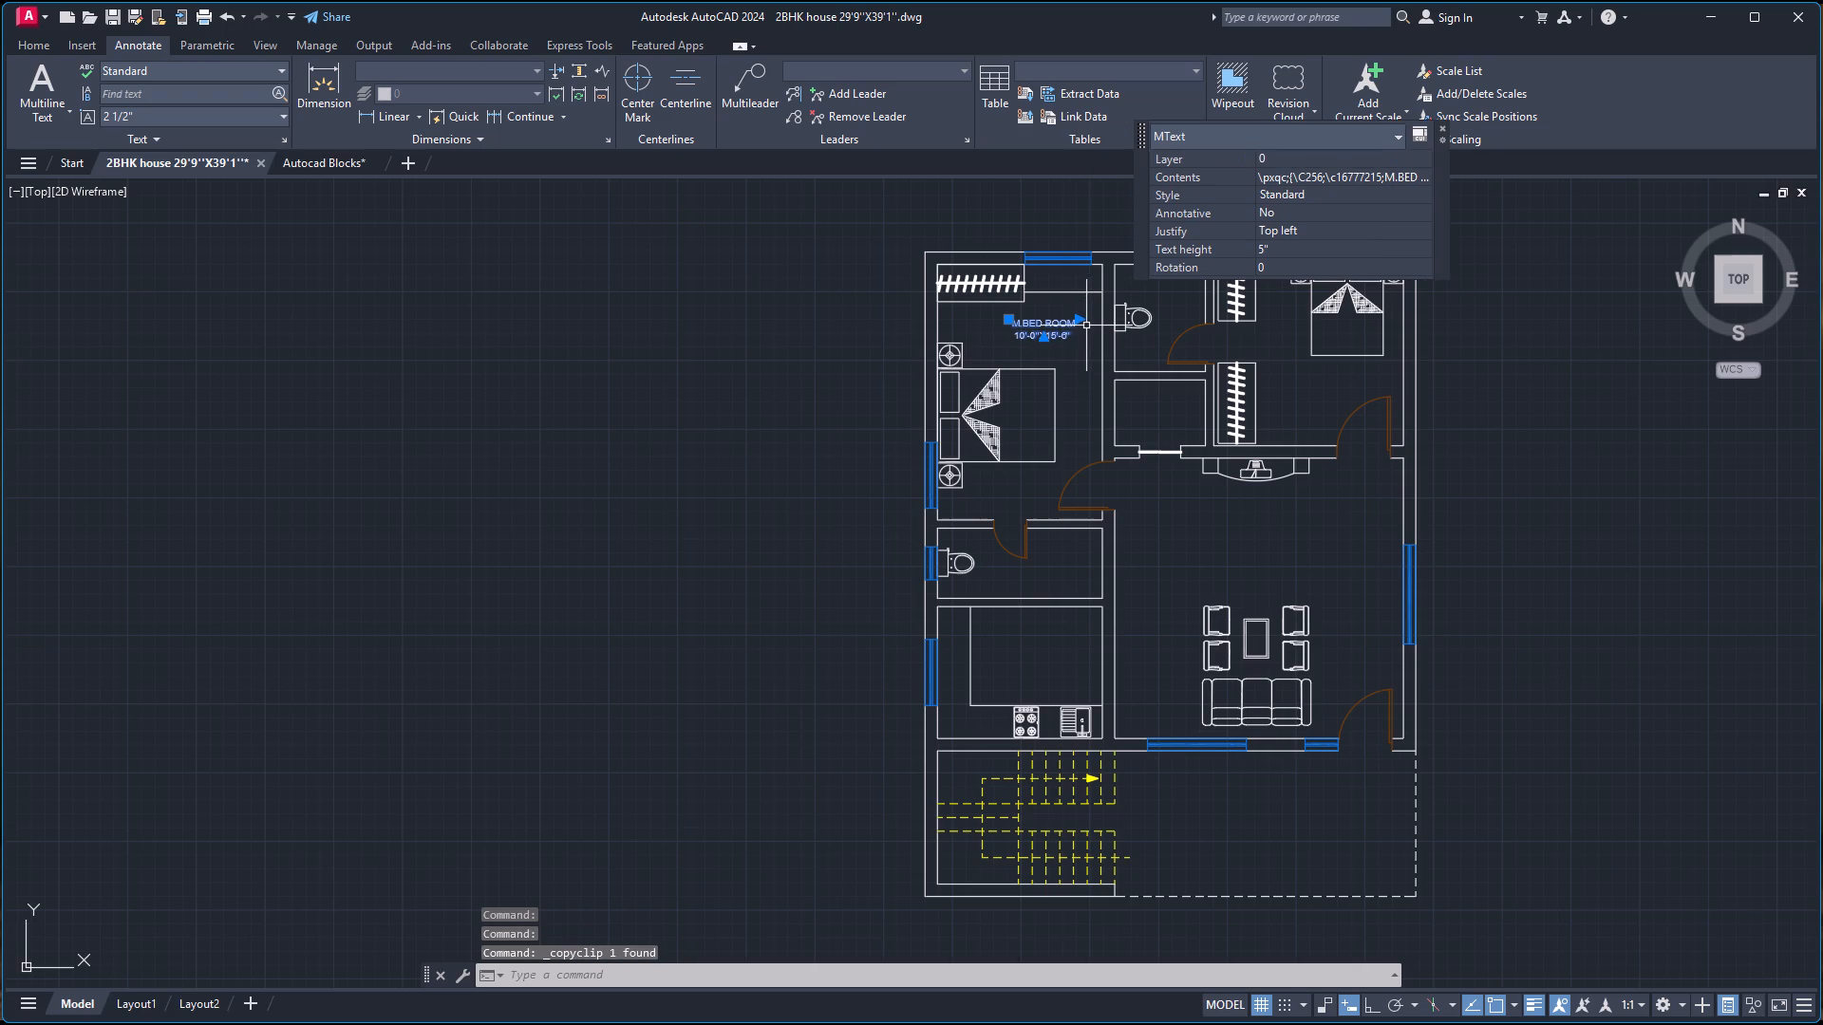
key(ctrl+v)
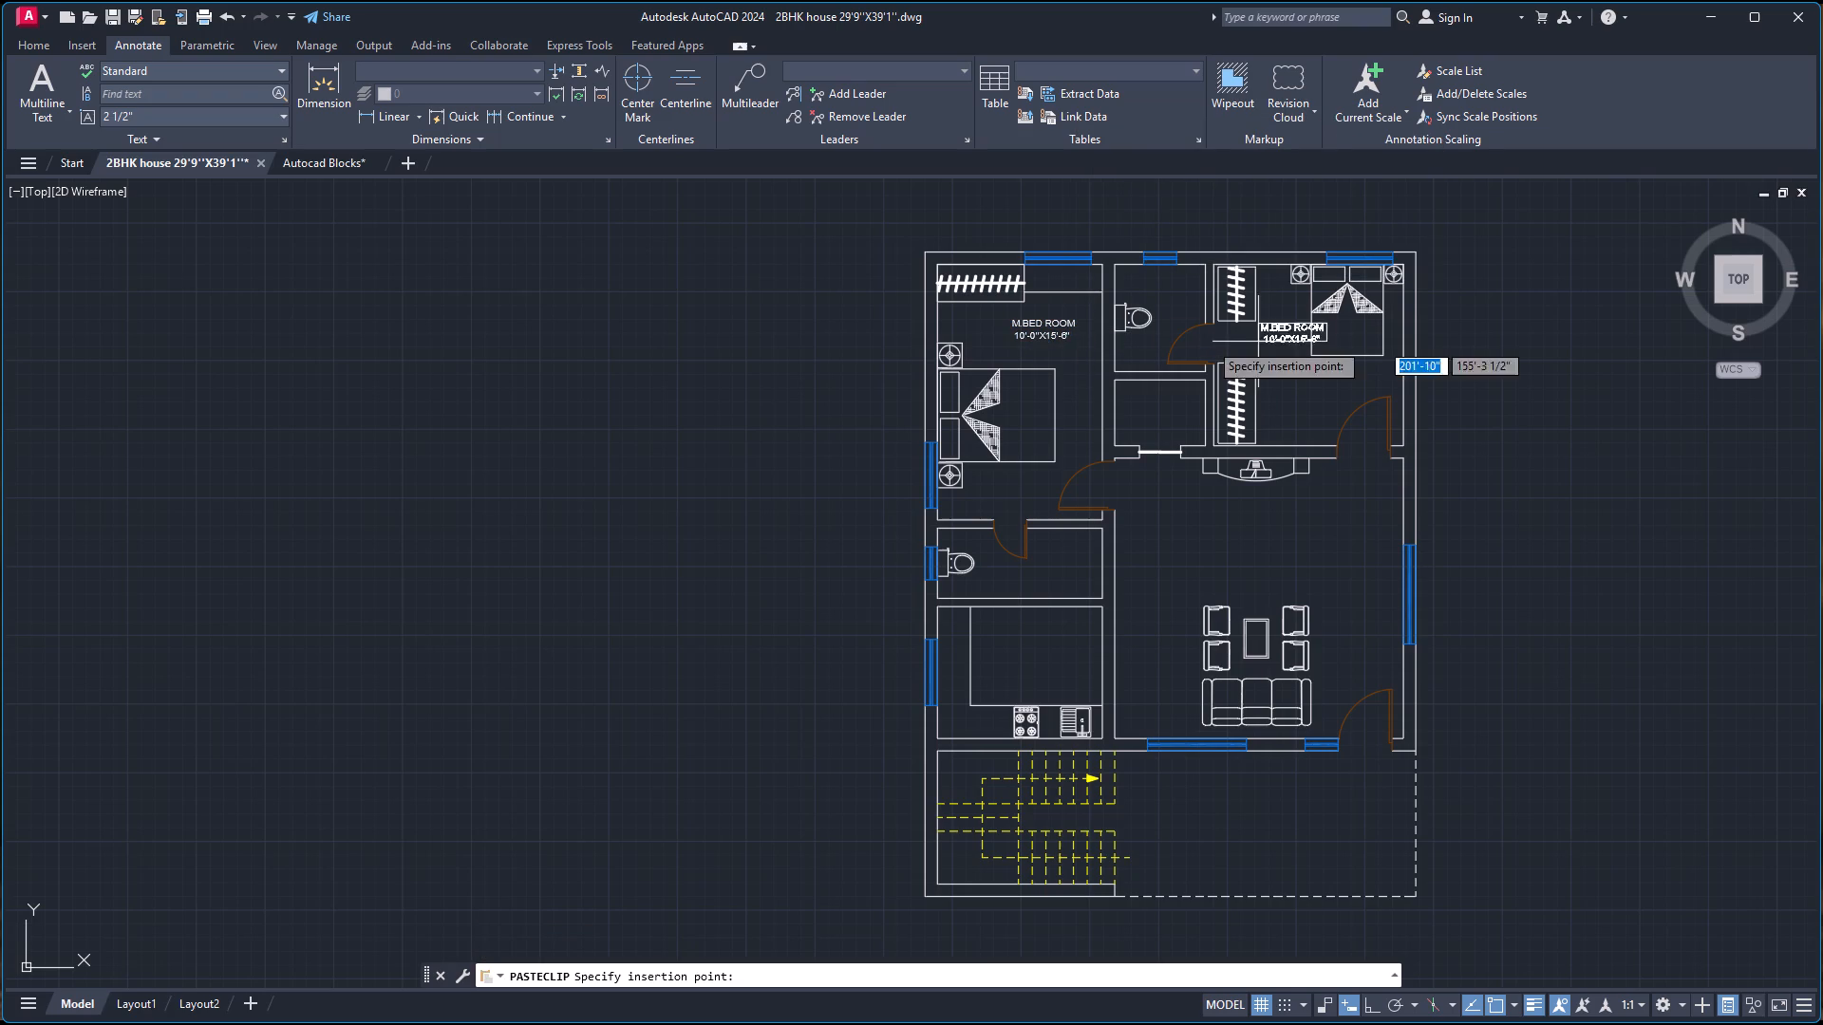
scroll(1137, 294, up, 2)
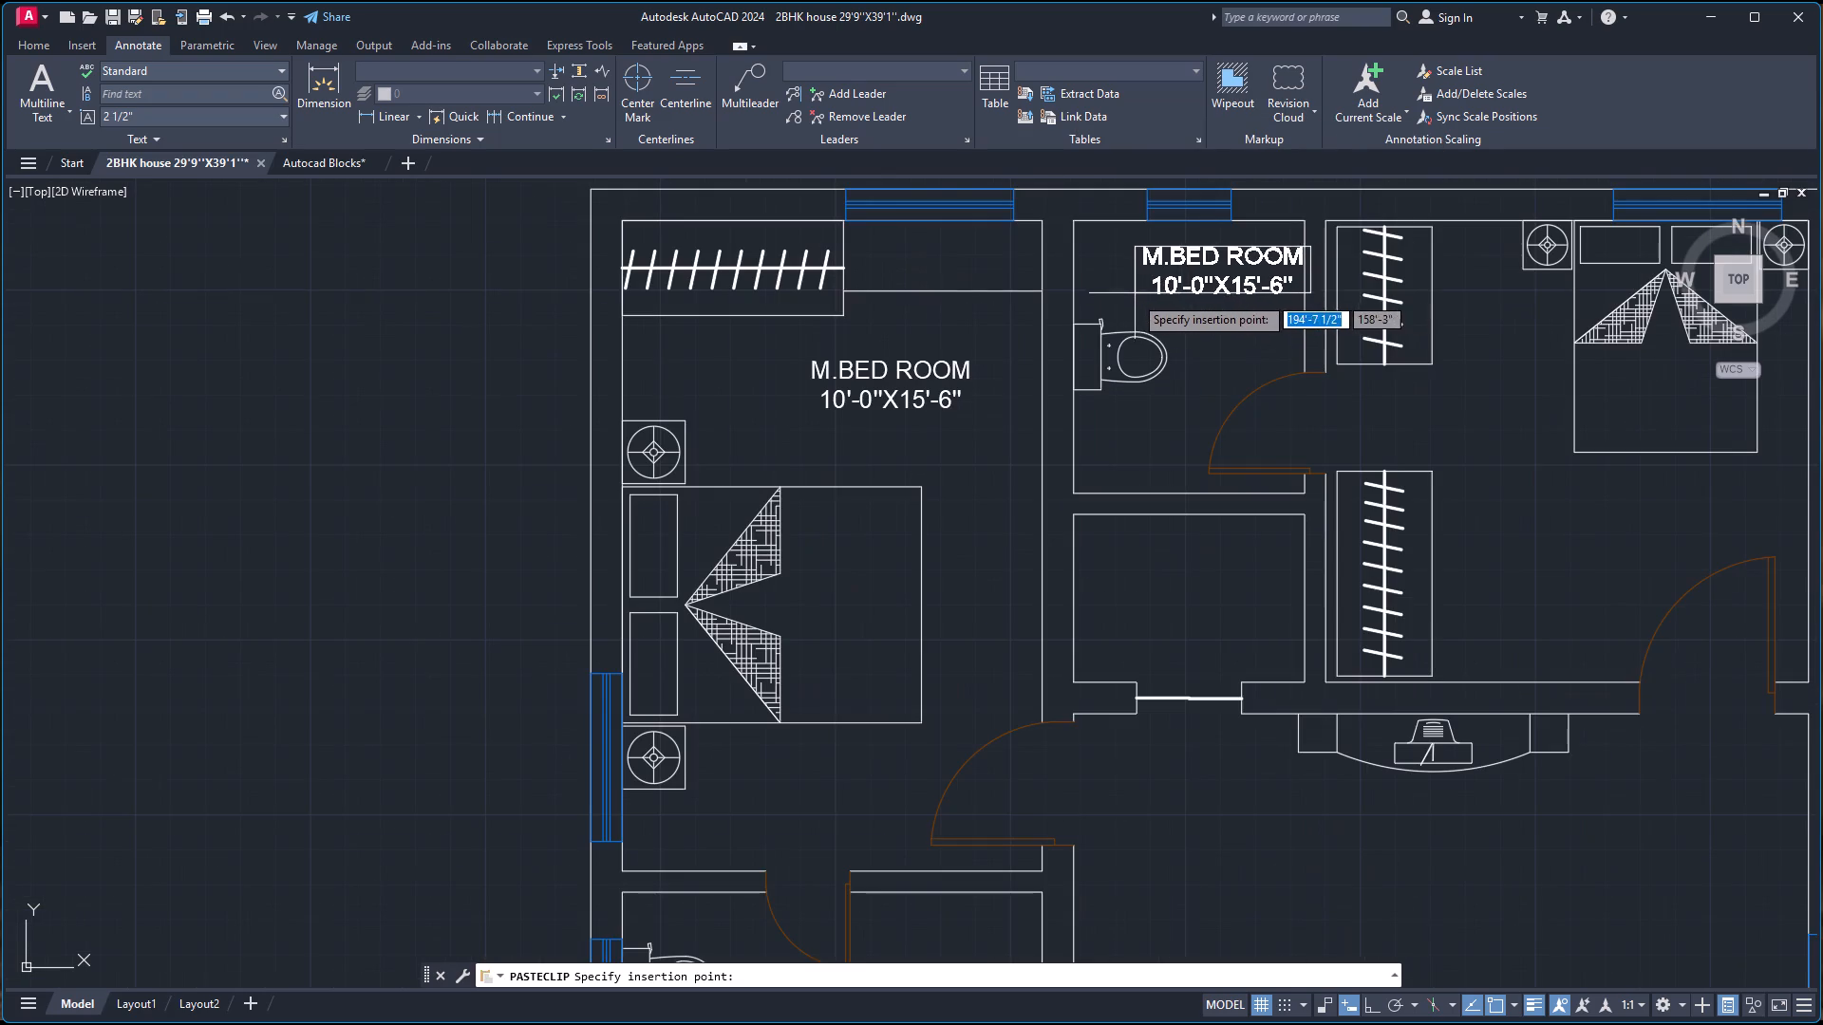
click(1108, 305)
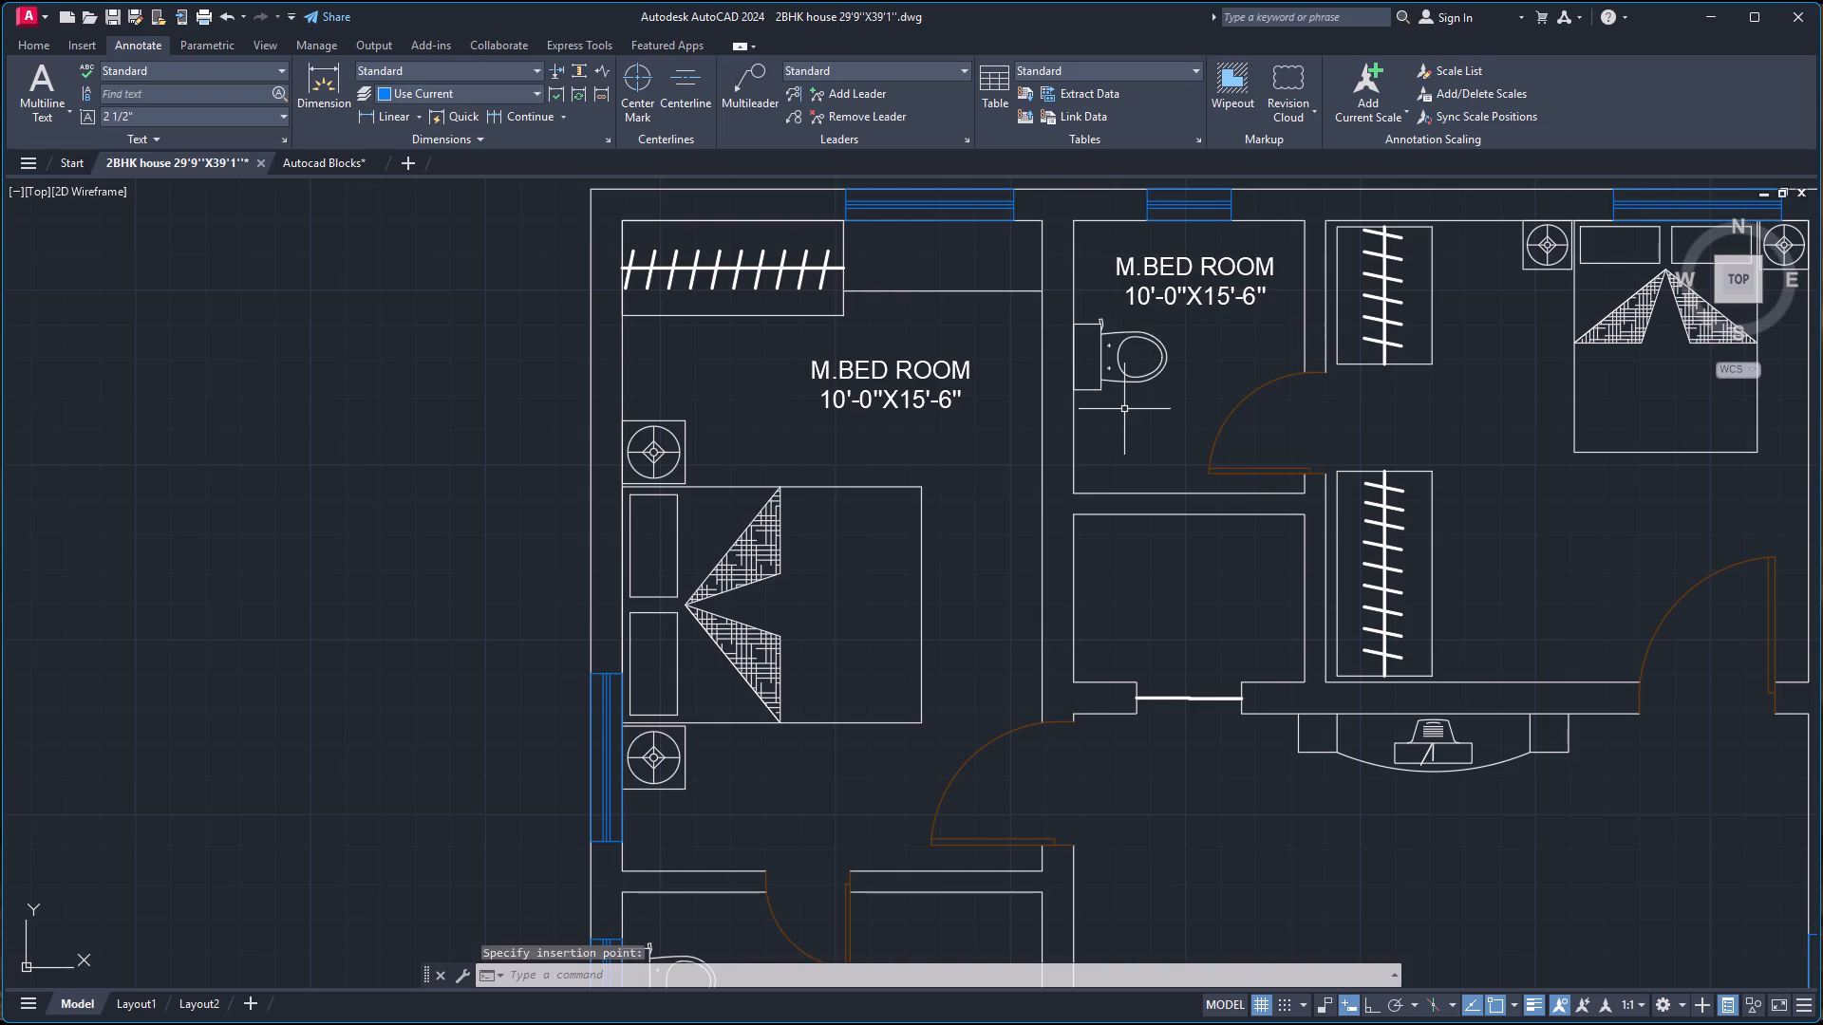
key(ctrl+v)
click(1108, 615)
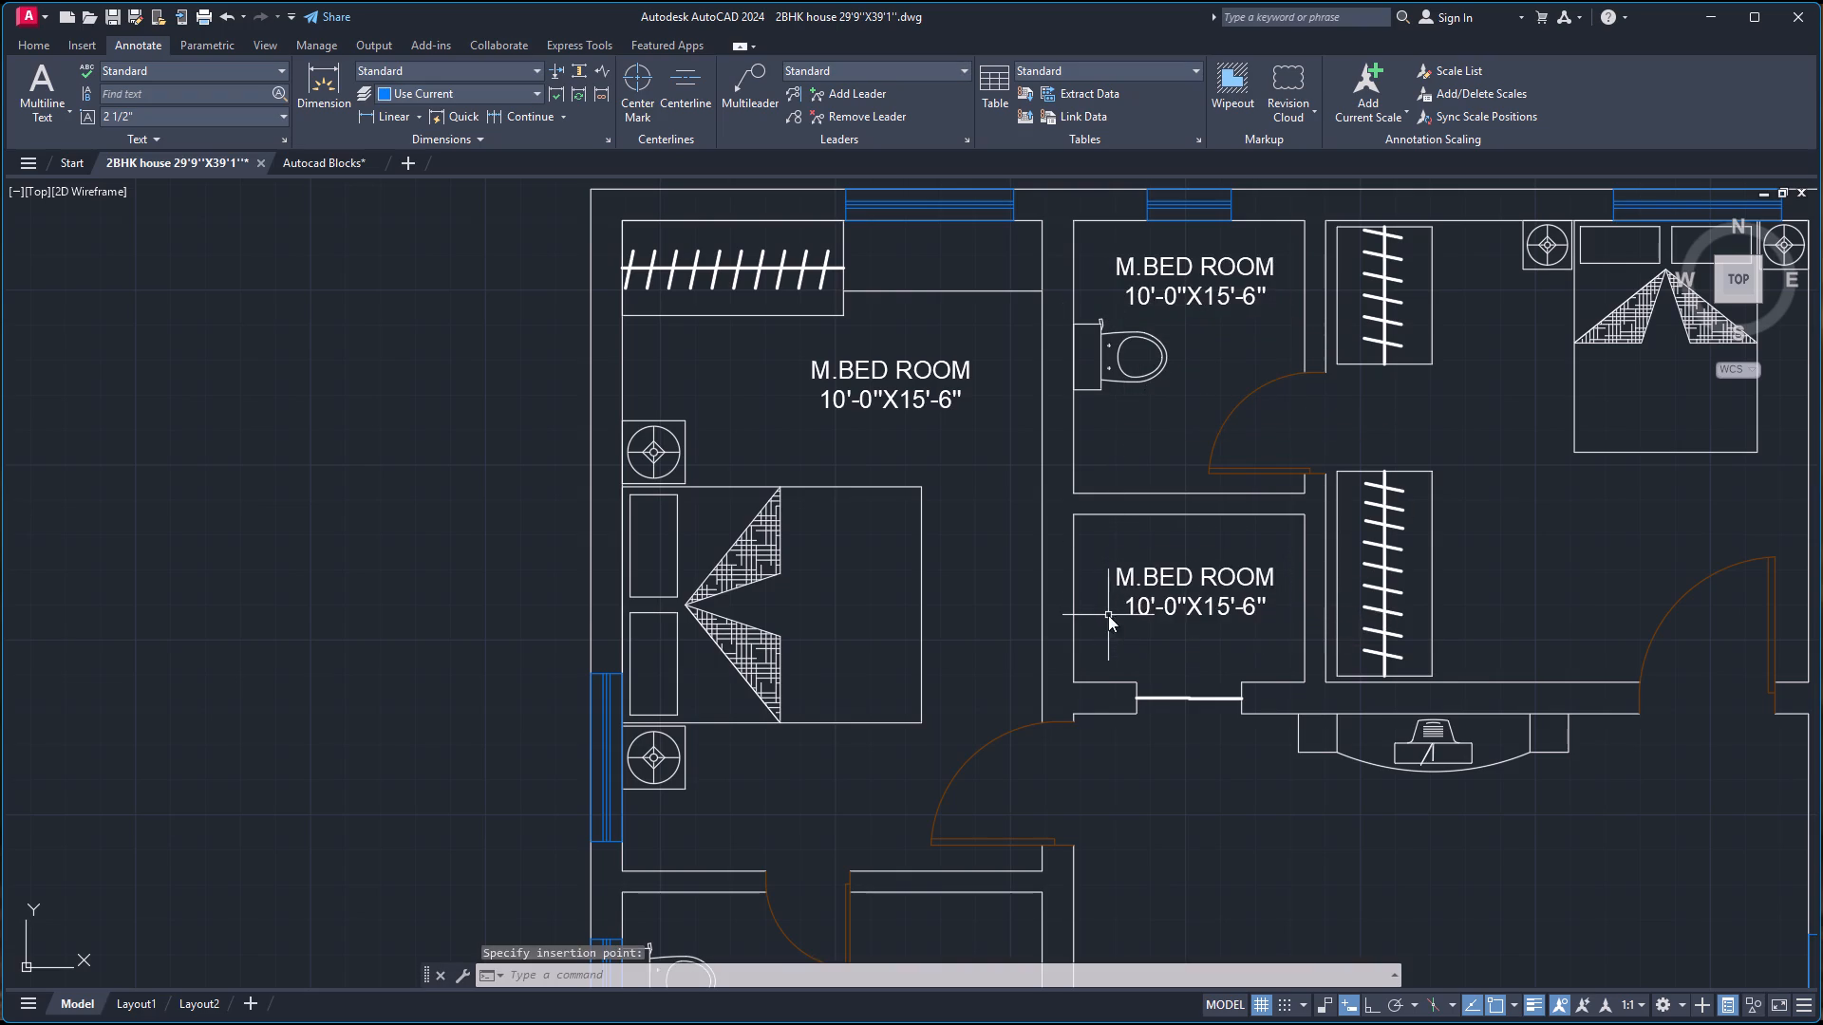
key(ctrl+v)
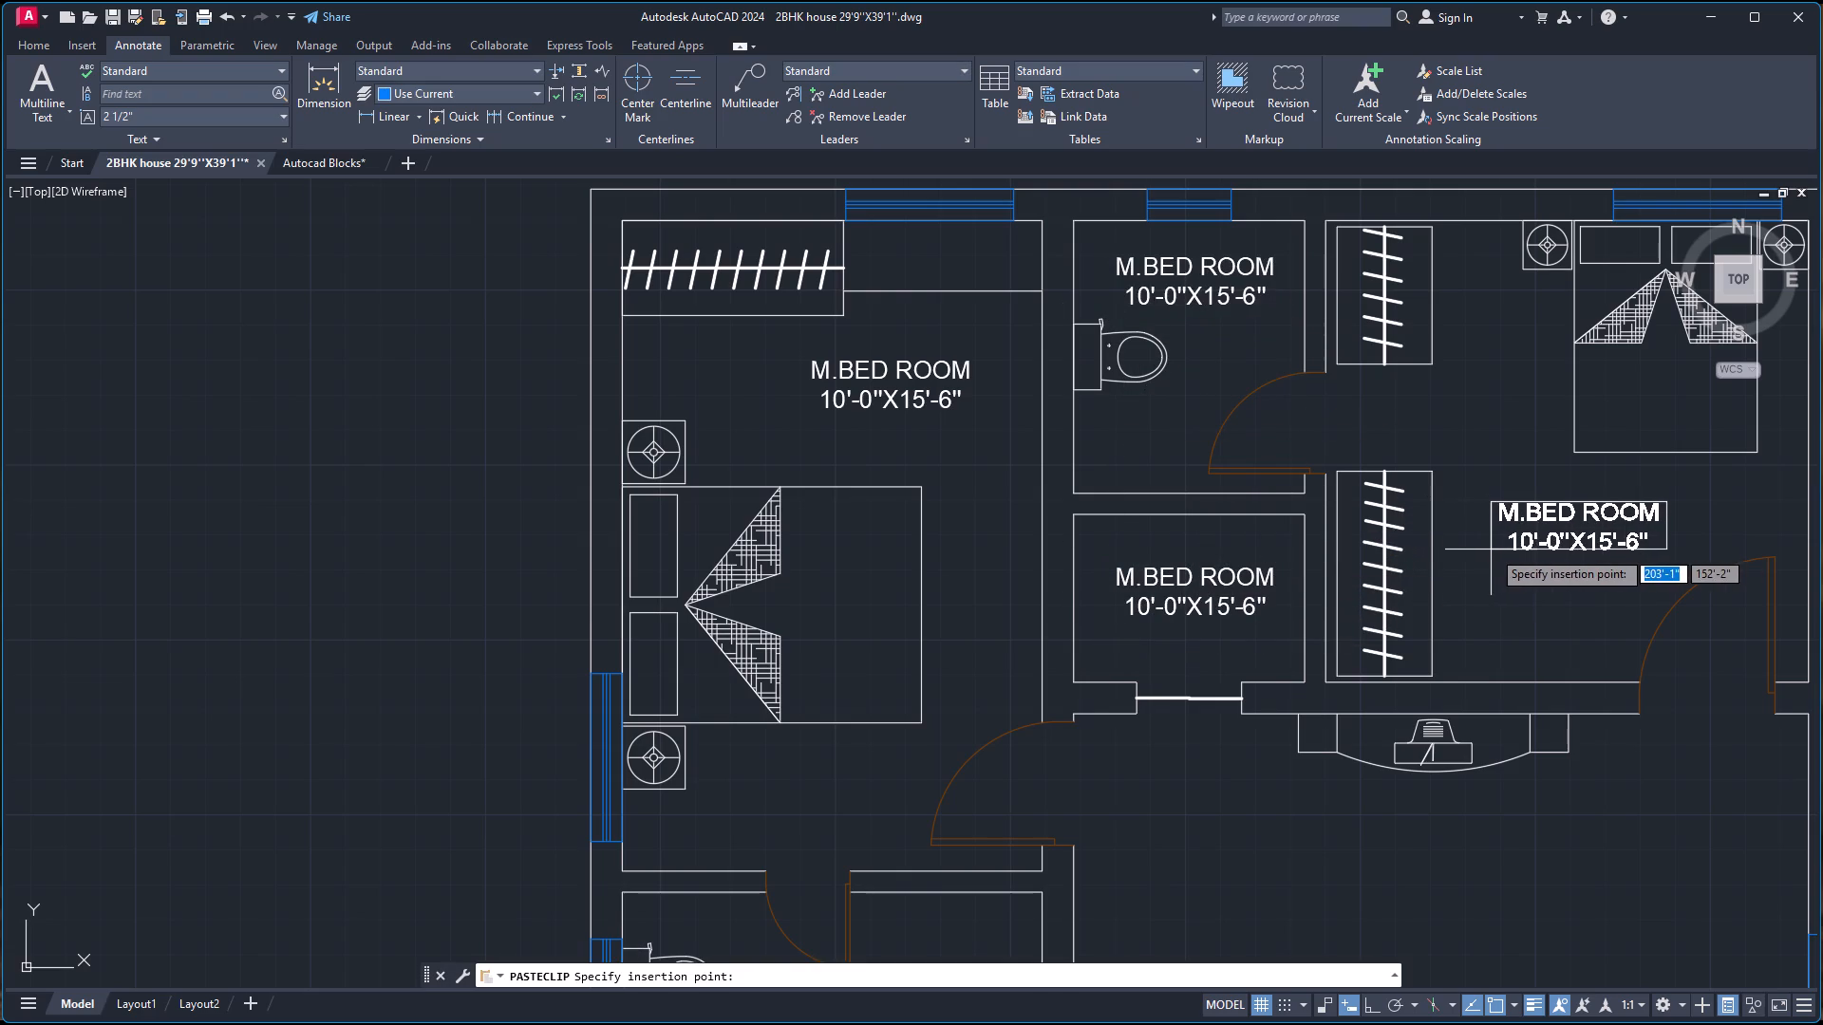
click(1492, 550)
Paste copies of the label into the west toilet and the living room, north of the seating group.
key(ctrl+v)
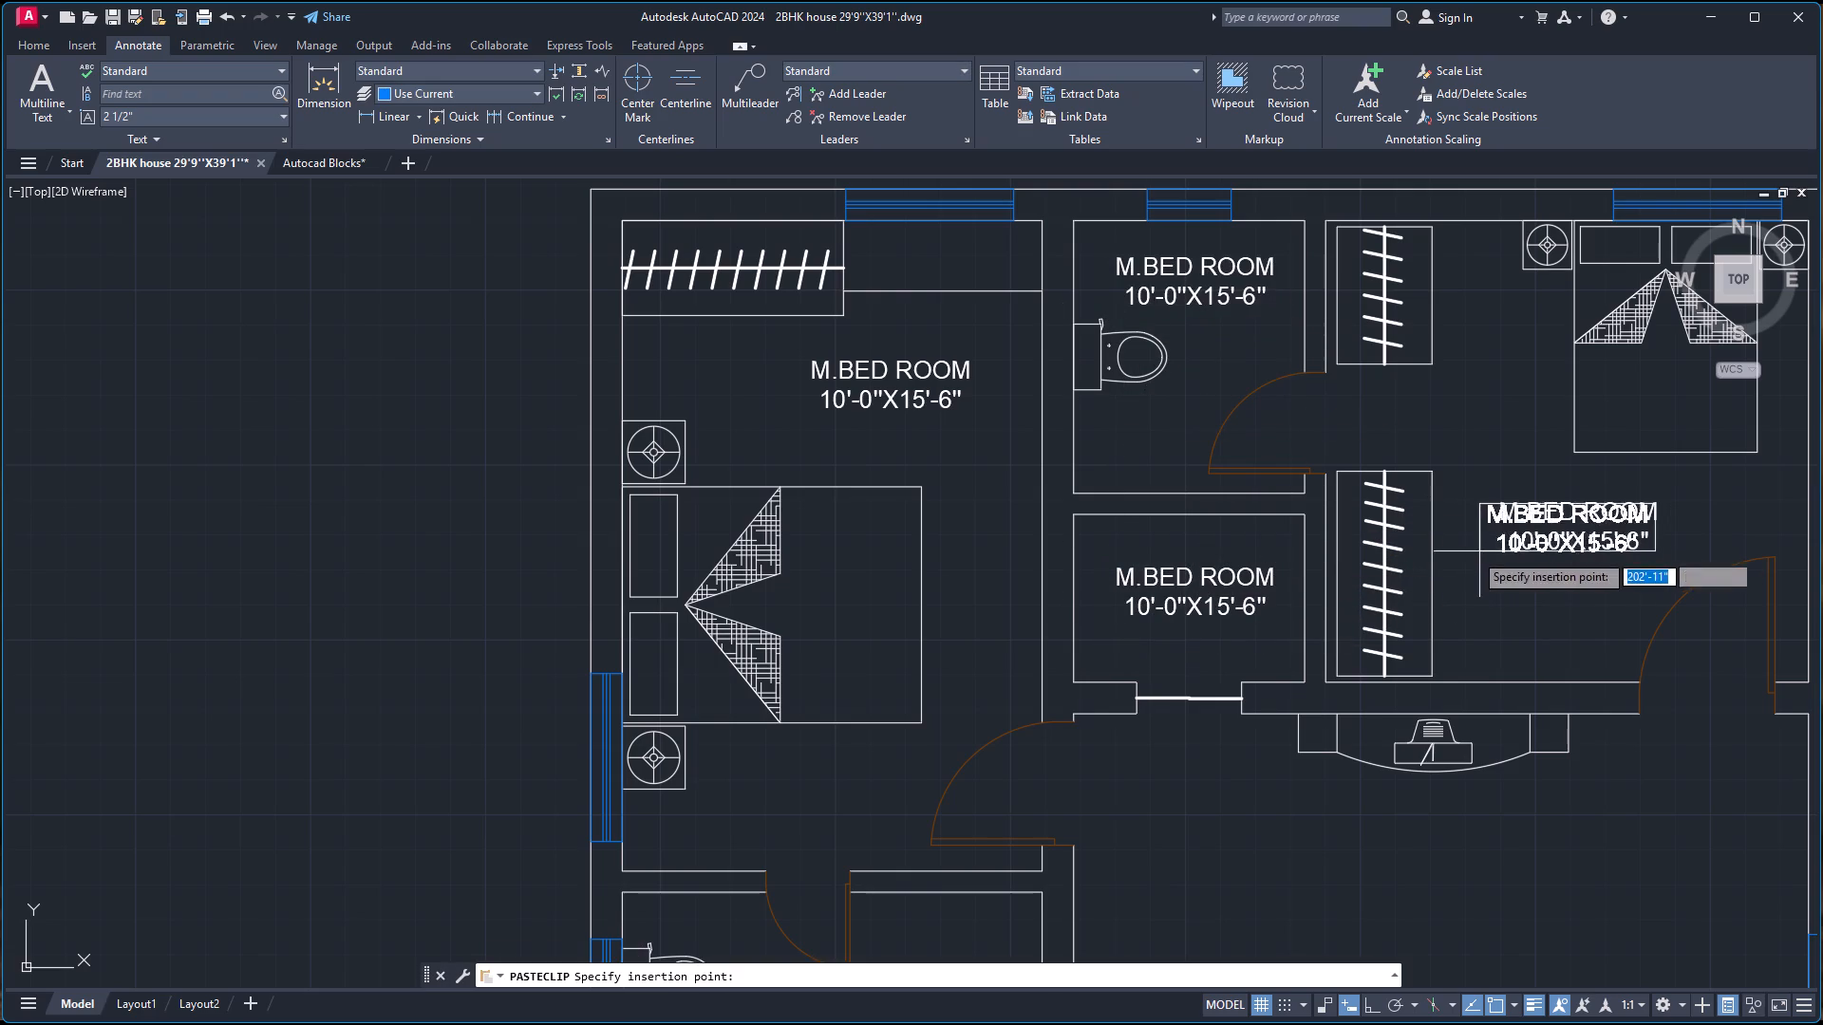
scroll(799, 811, down, 4)
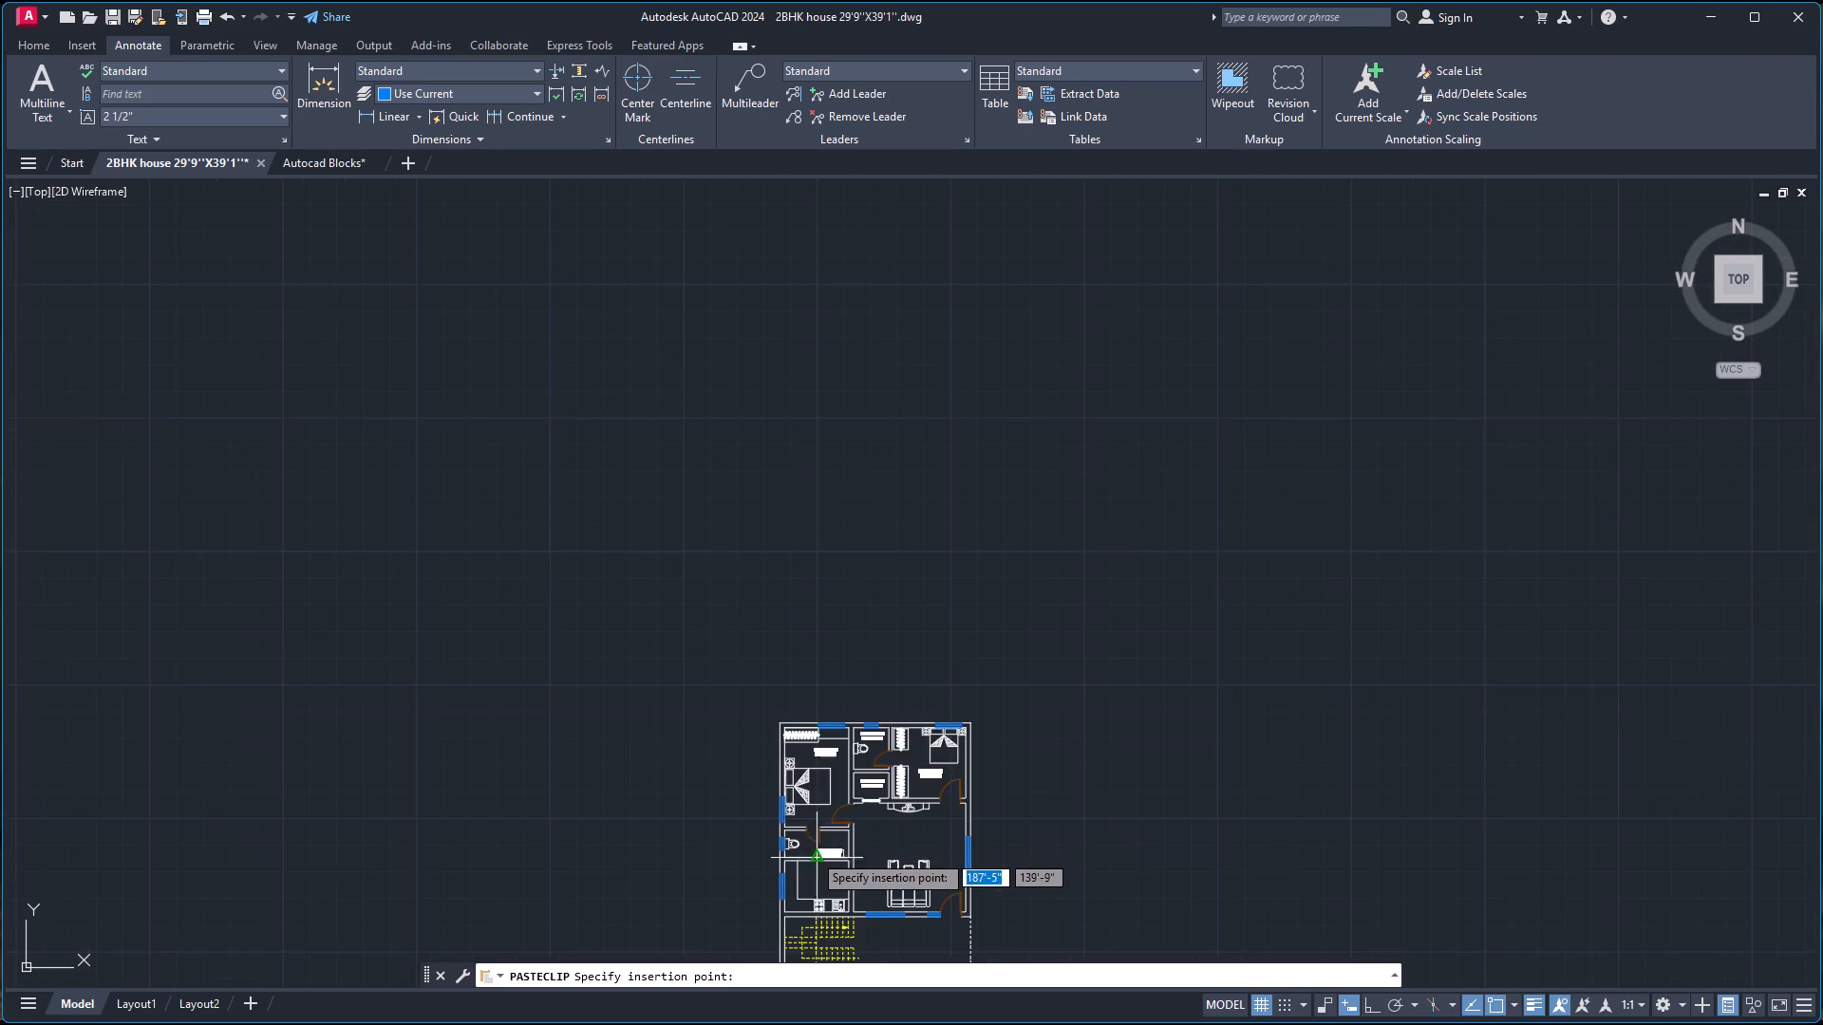
scroll(809, 853, up, 3)
click(818, 851)
key(ctrl+v)
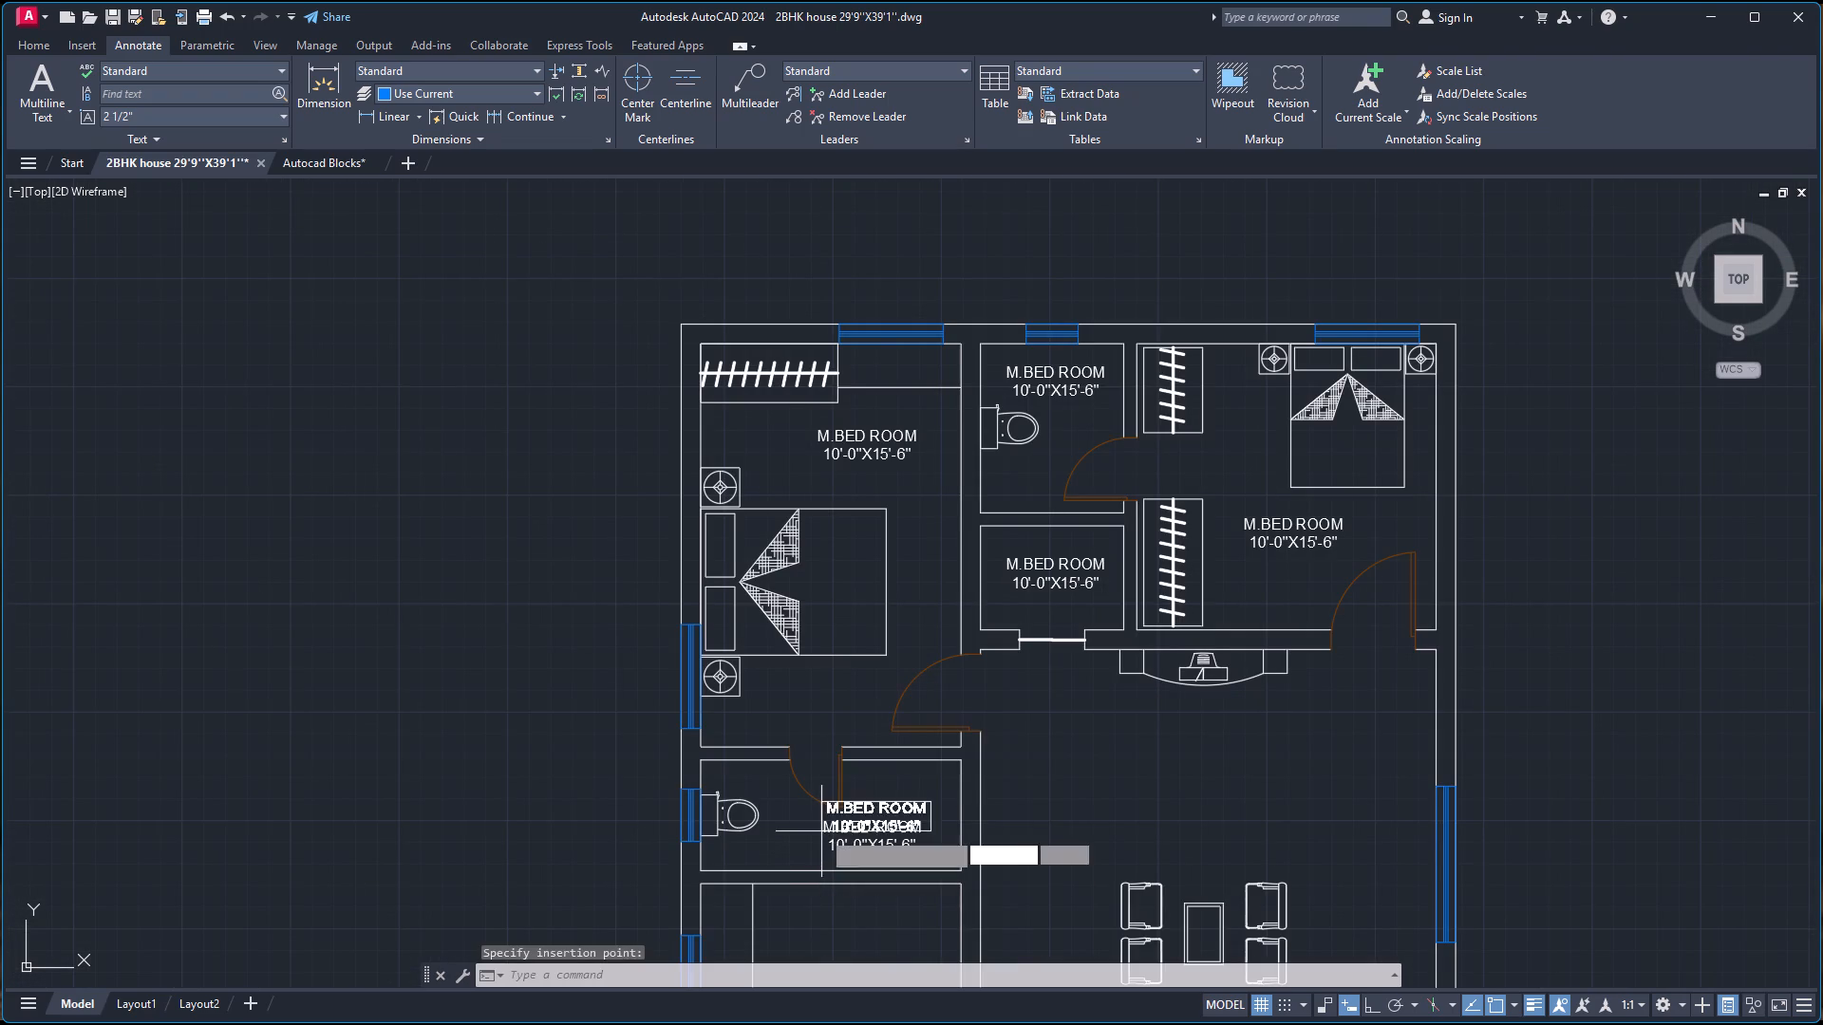
click(1148, 818)
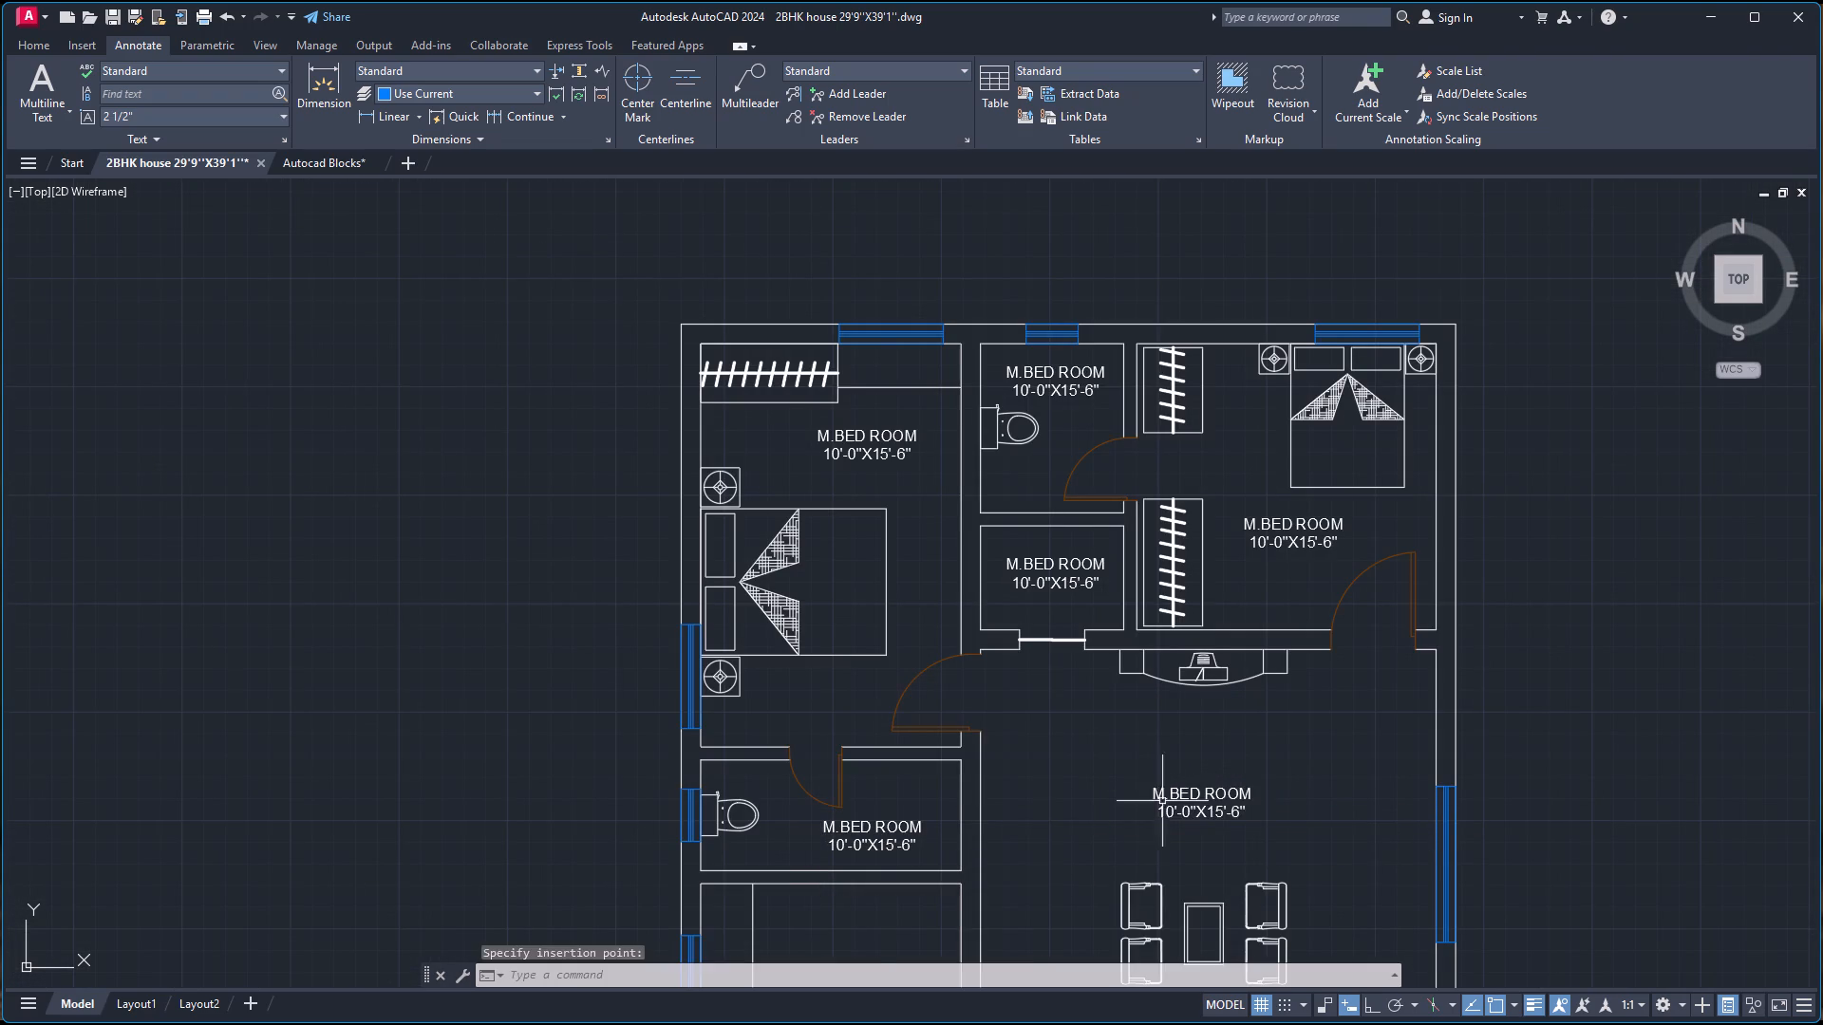
Paste copies of the label into the kitchen and the open porch area east of the staircase.
scroll(1182, 771, down, 5)
scroll(1184, 809, up, 4)
key(ctrl+v)
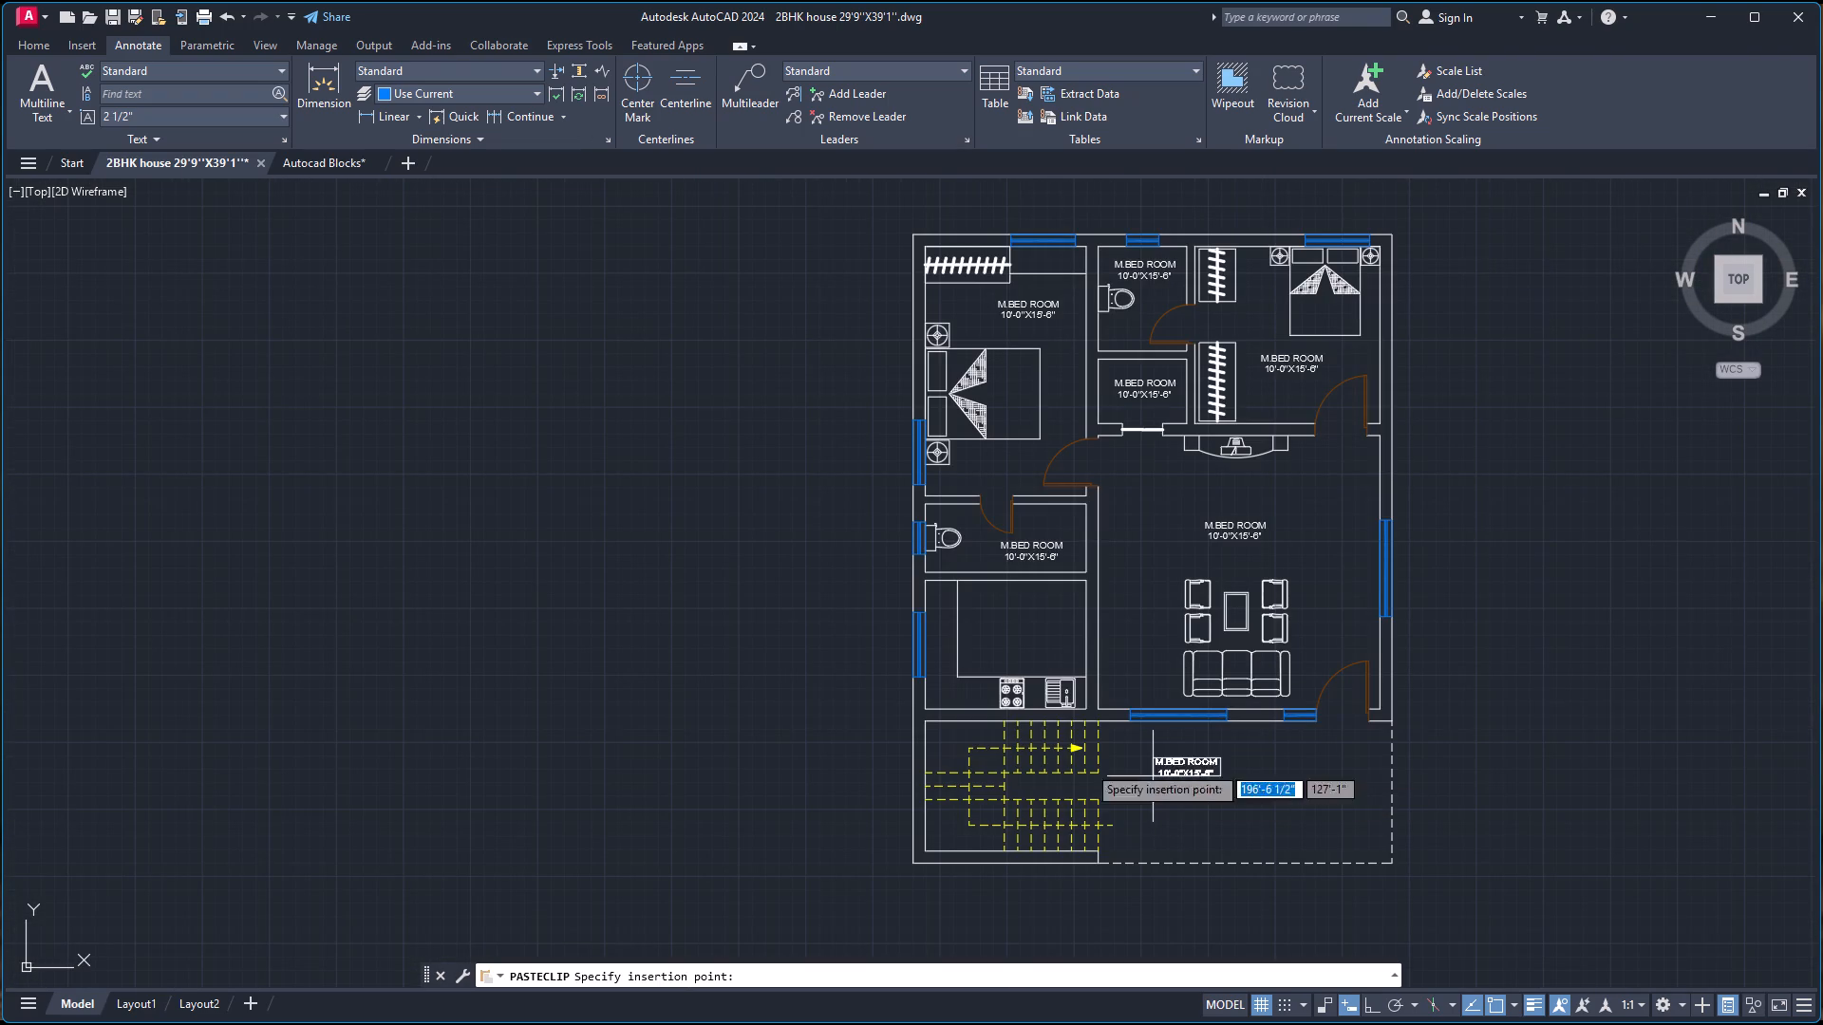
click(988, 643)
key(ctrl+v)
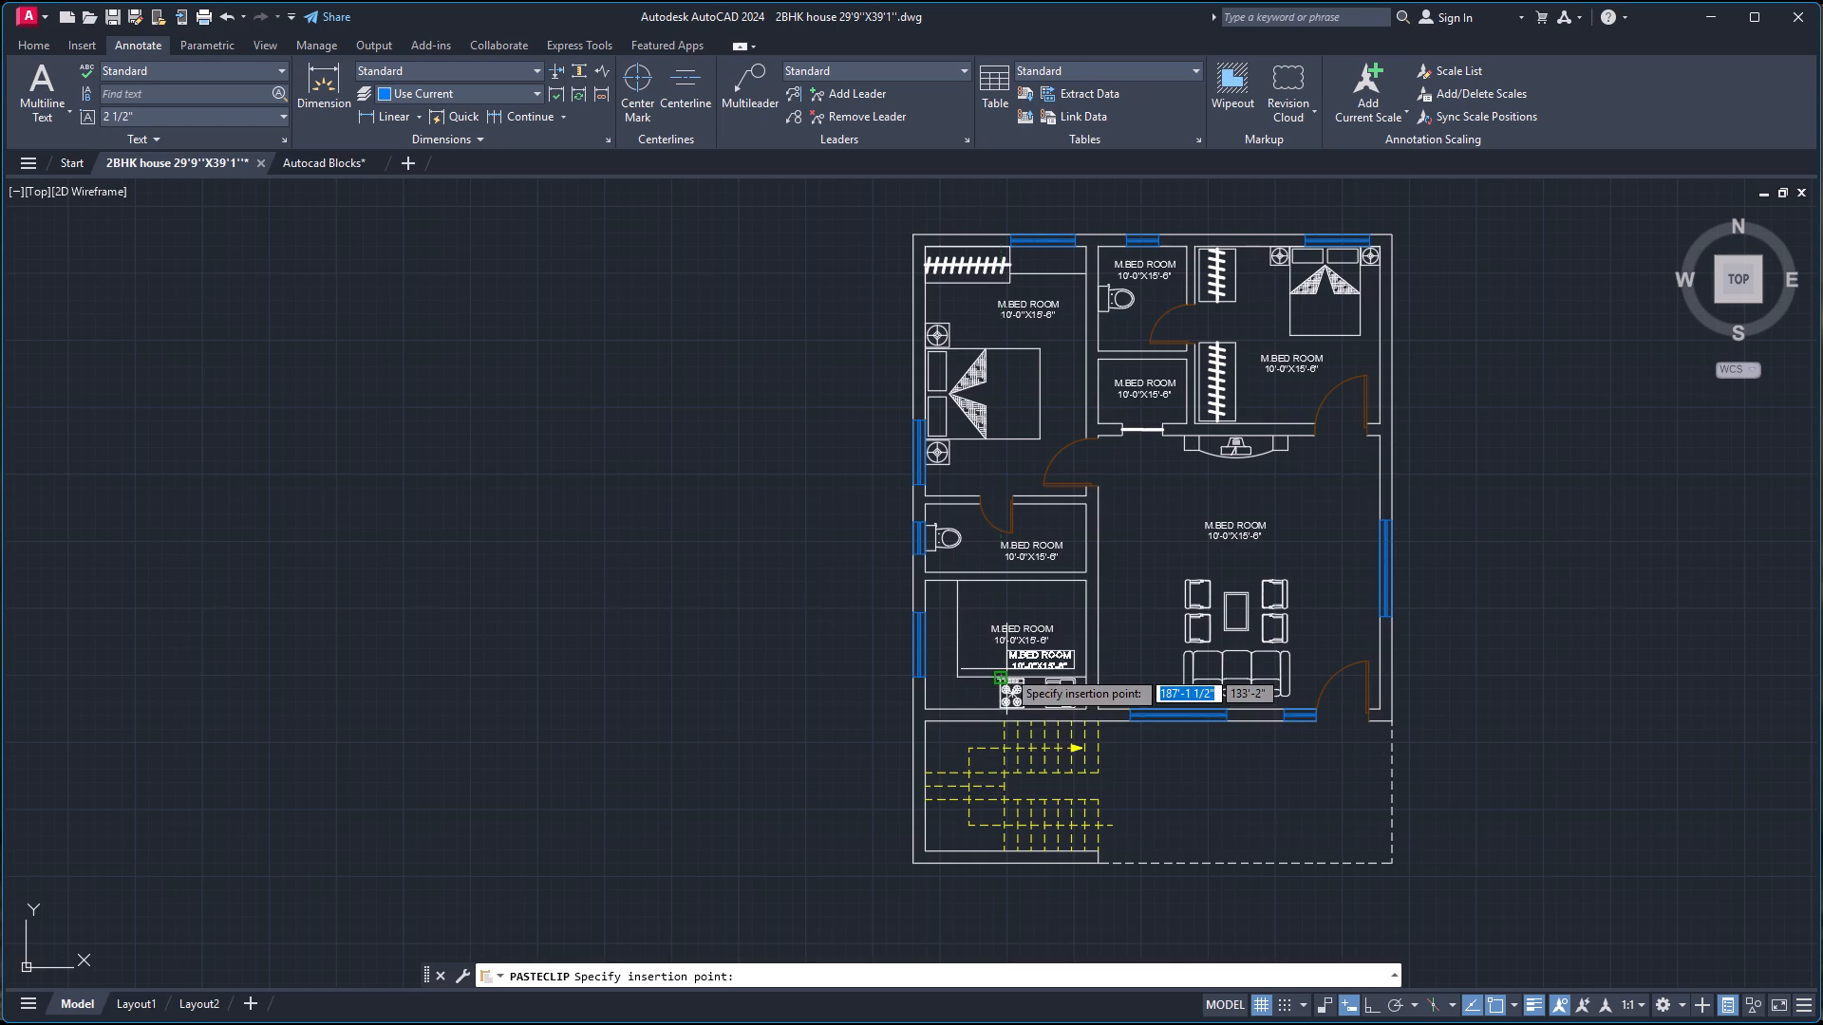
click(1213, 804)
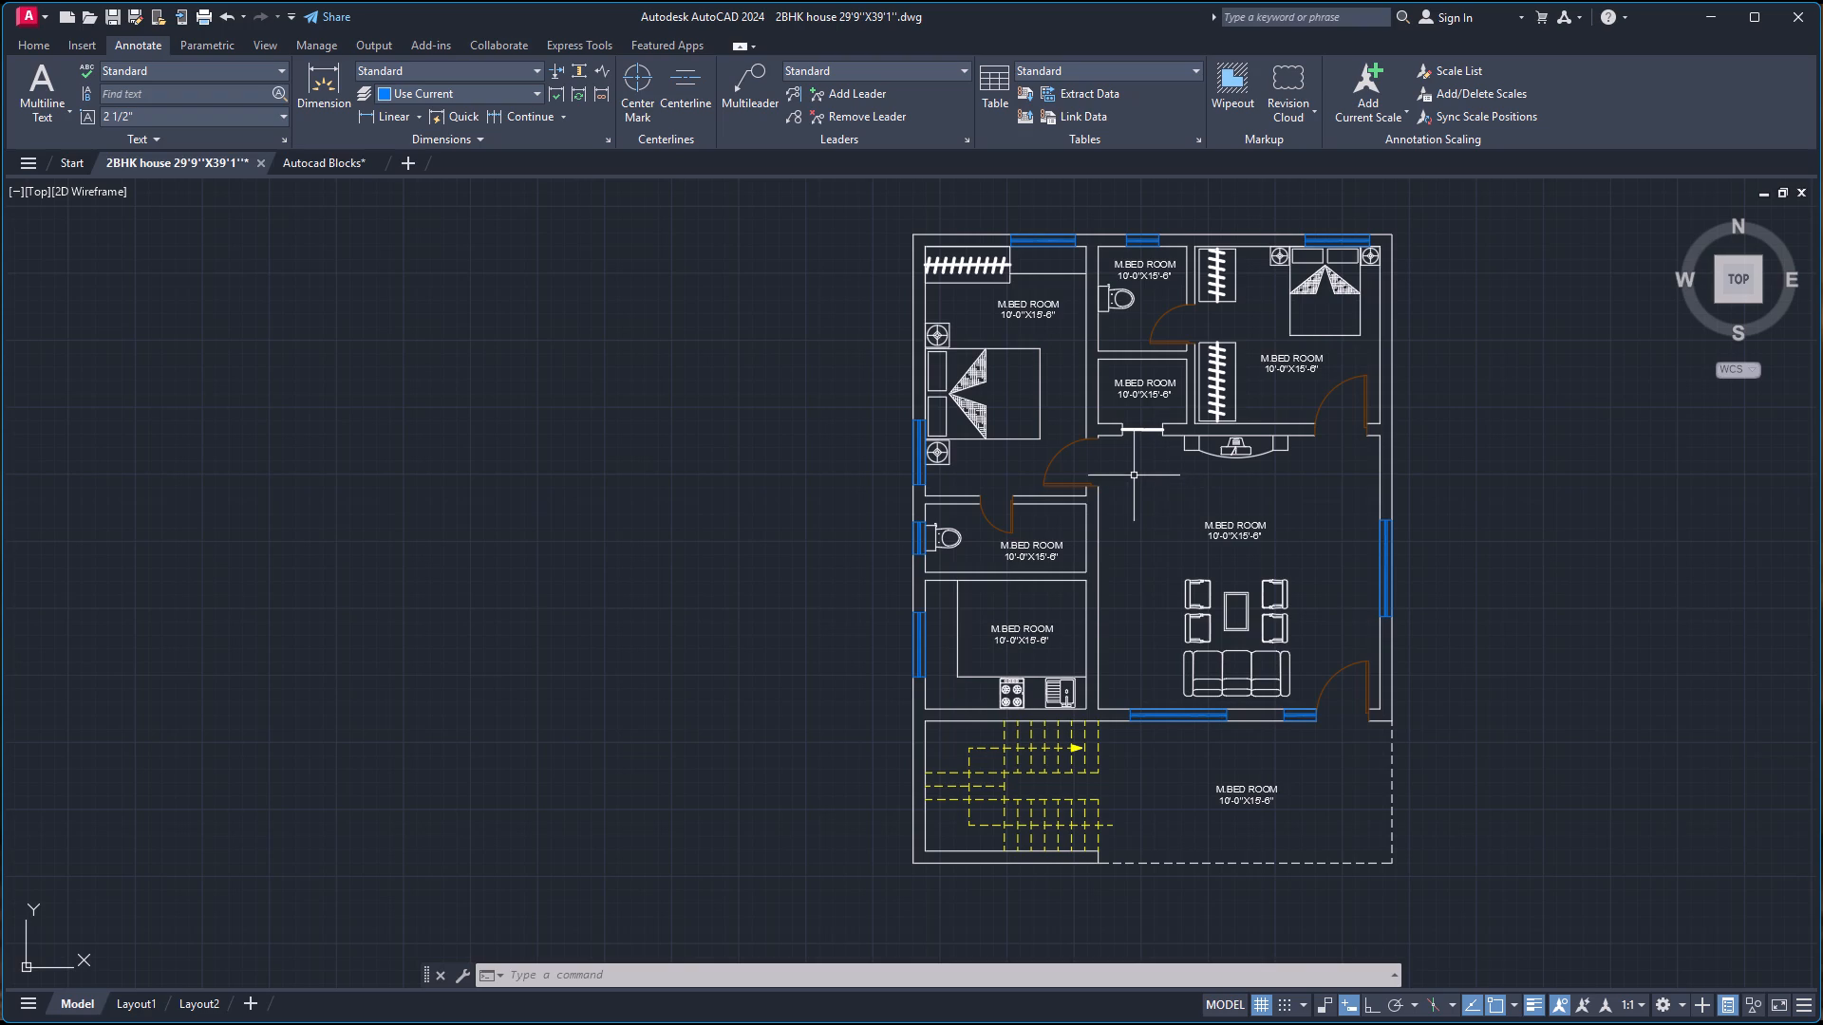
Open the north toilet's label for editing and clear all of its M.BED ROOM text.
scroll(1172, 293, up, 1)
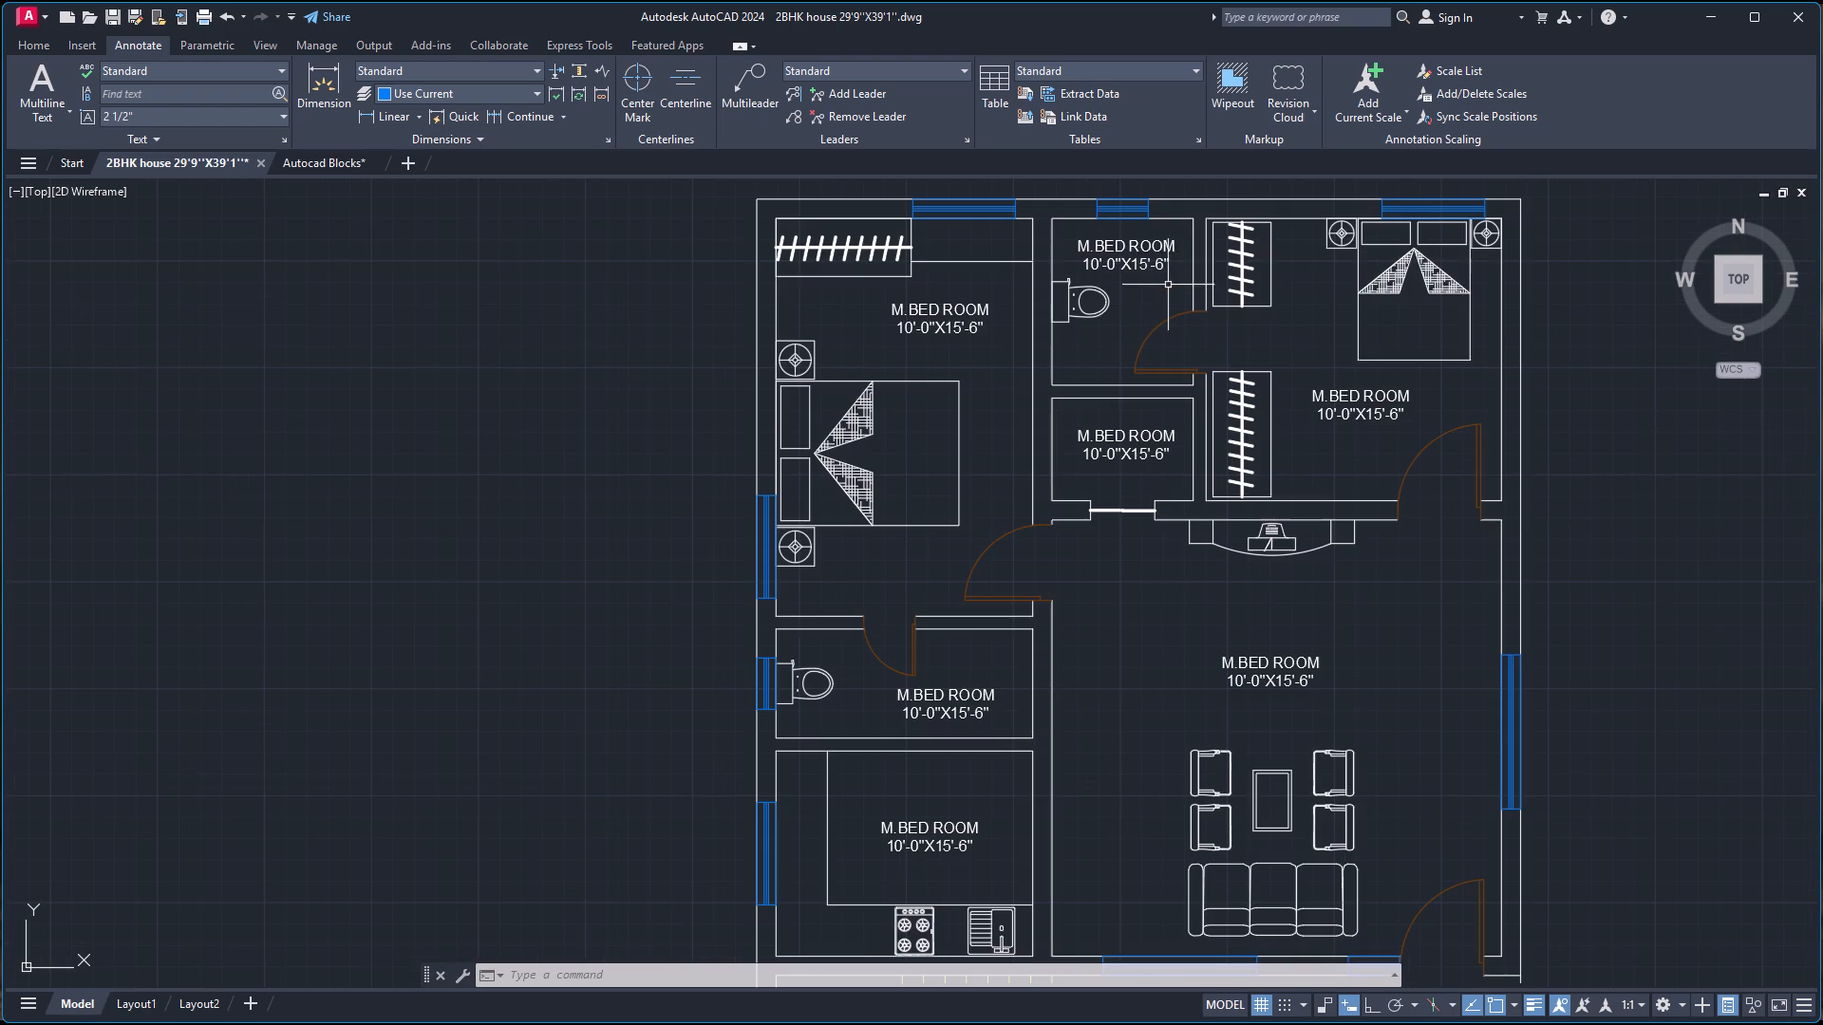
double_click(1109, 246)
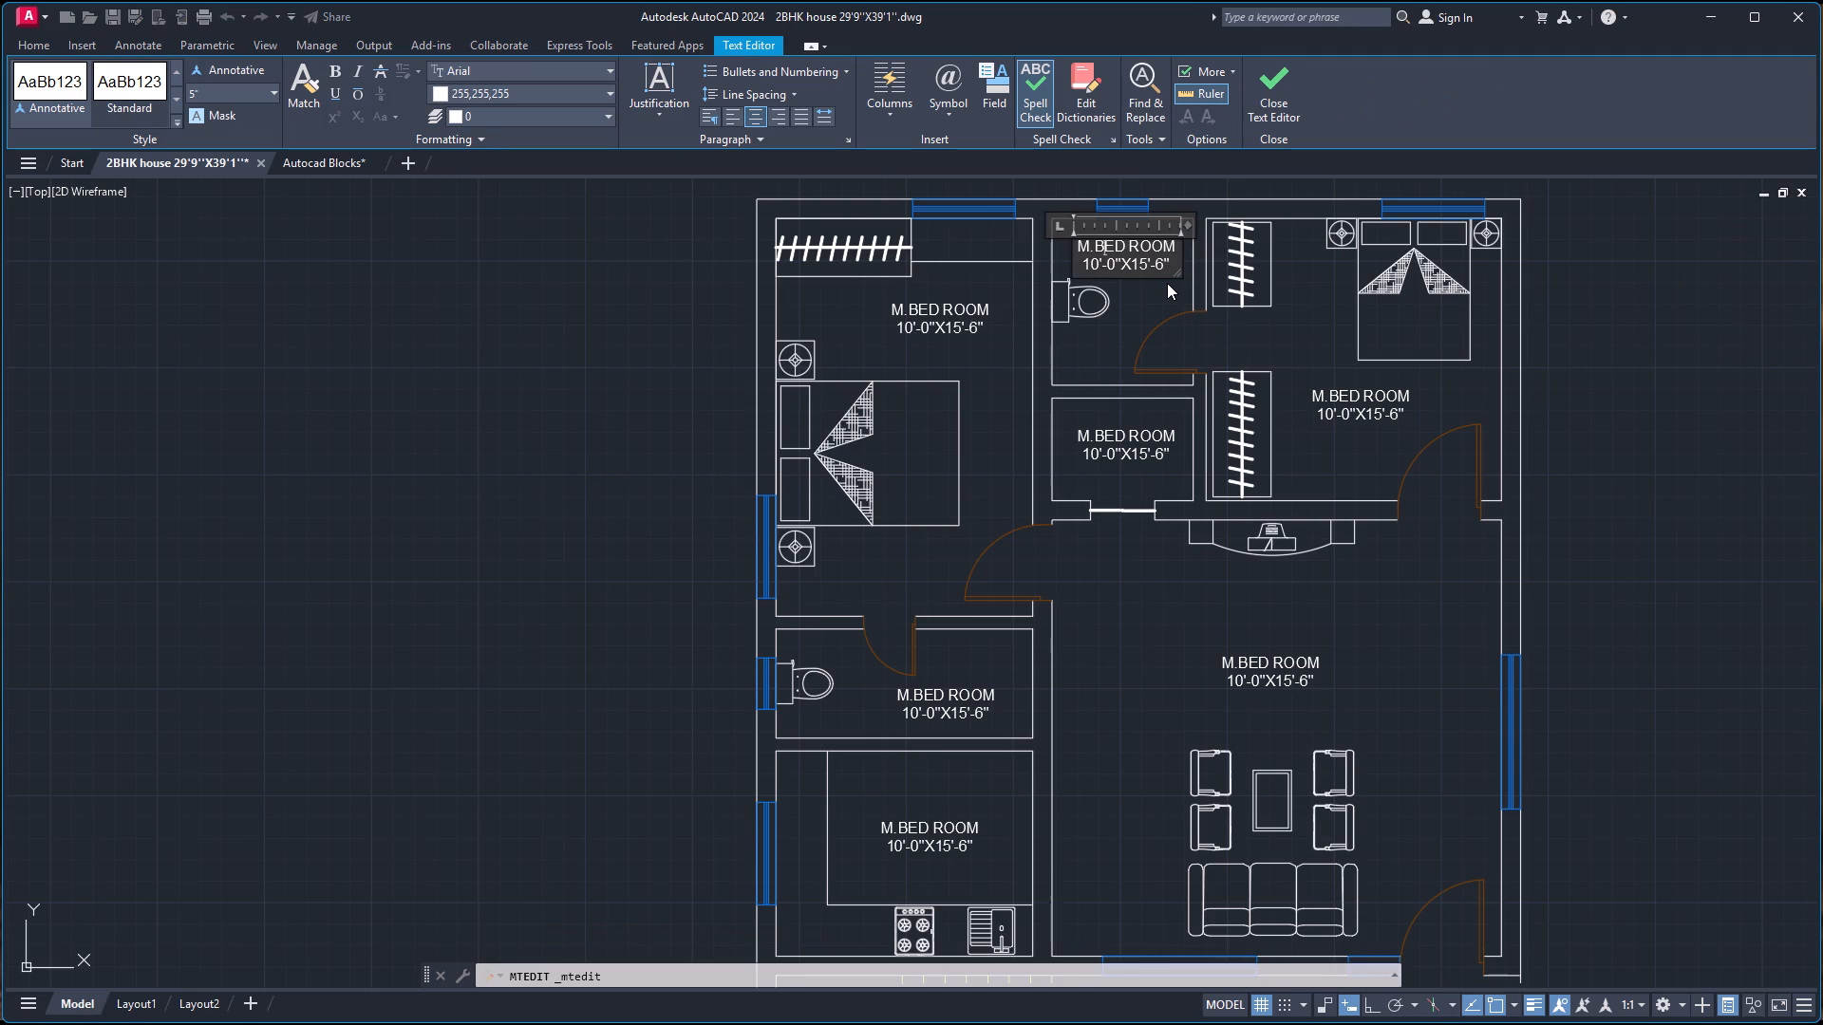
key(ctrl+a)
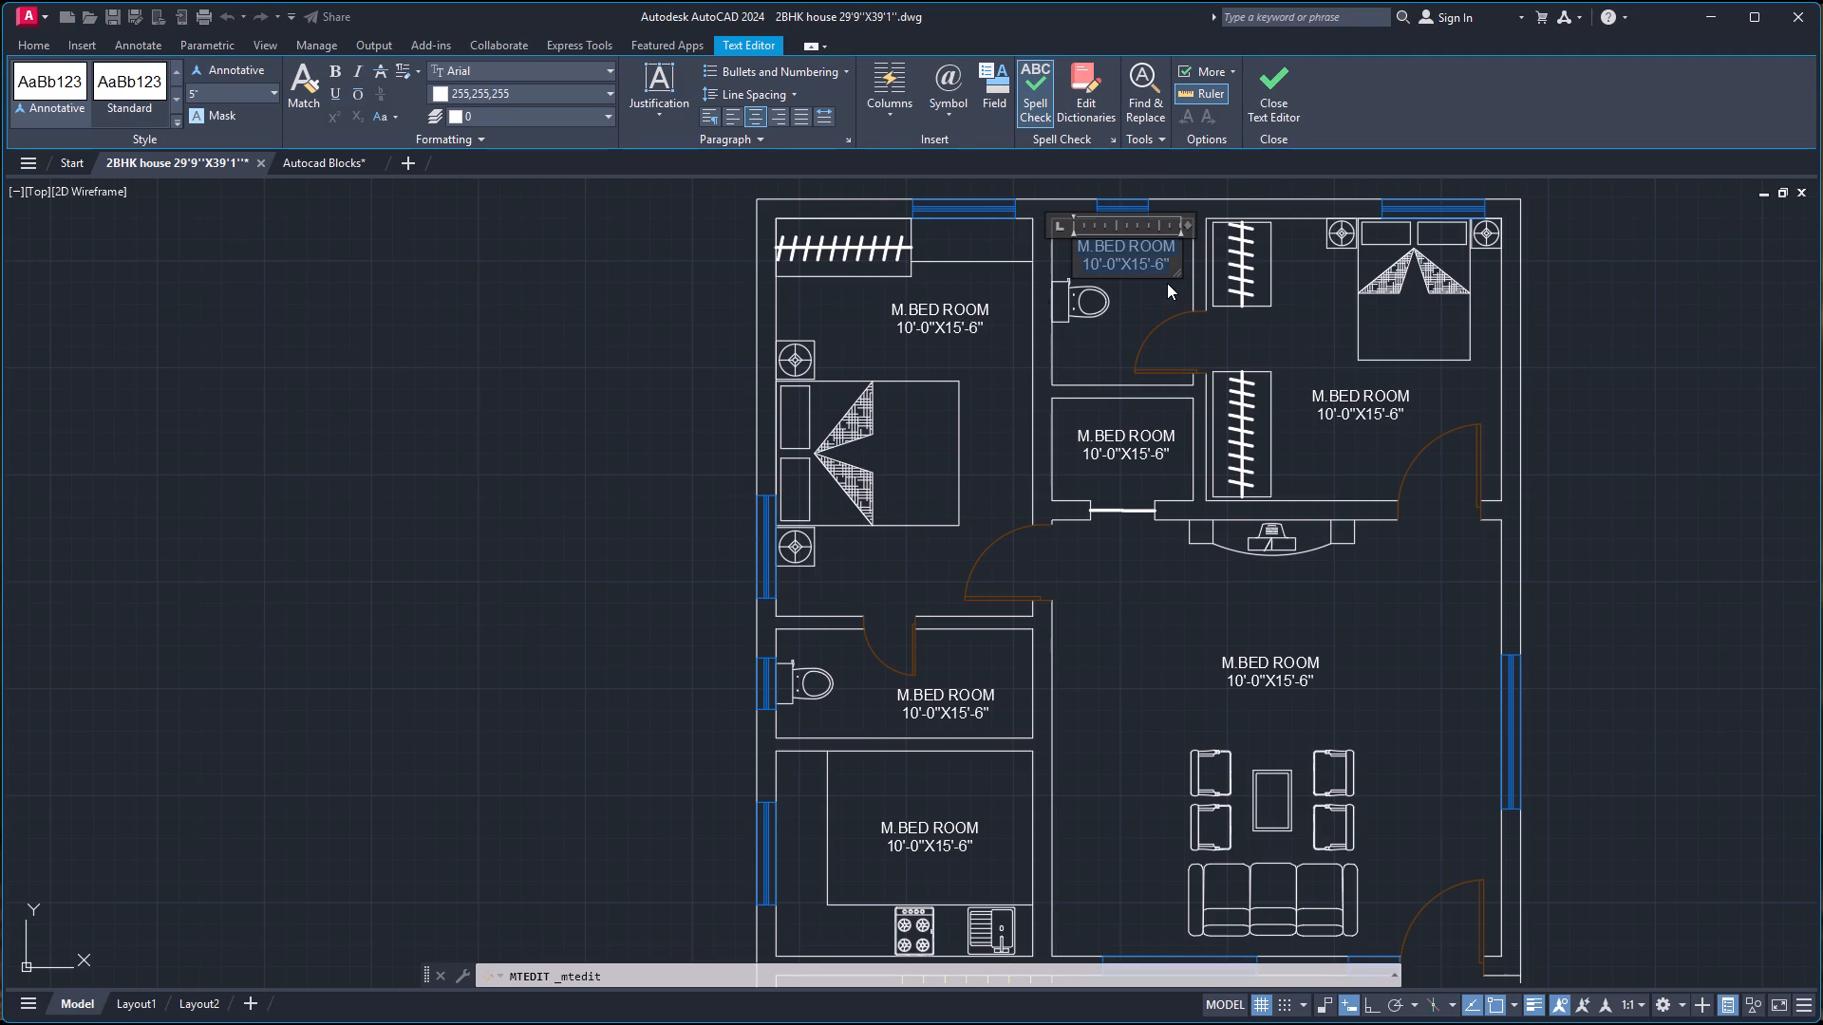
text(A.)
key(space)
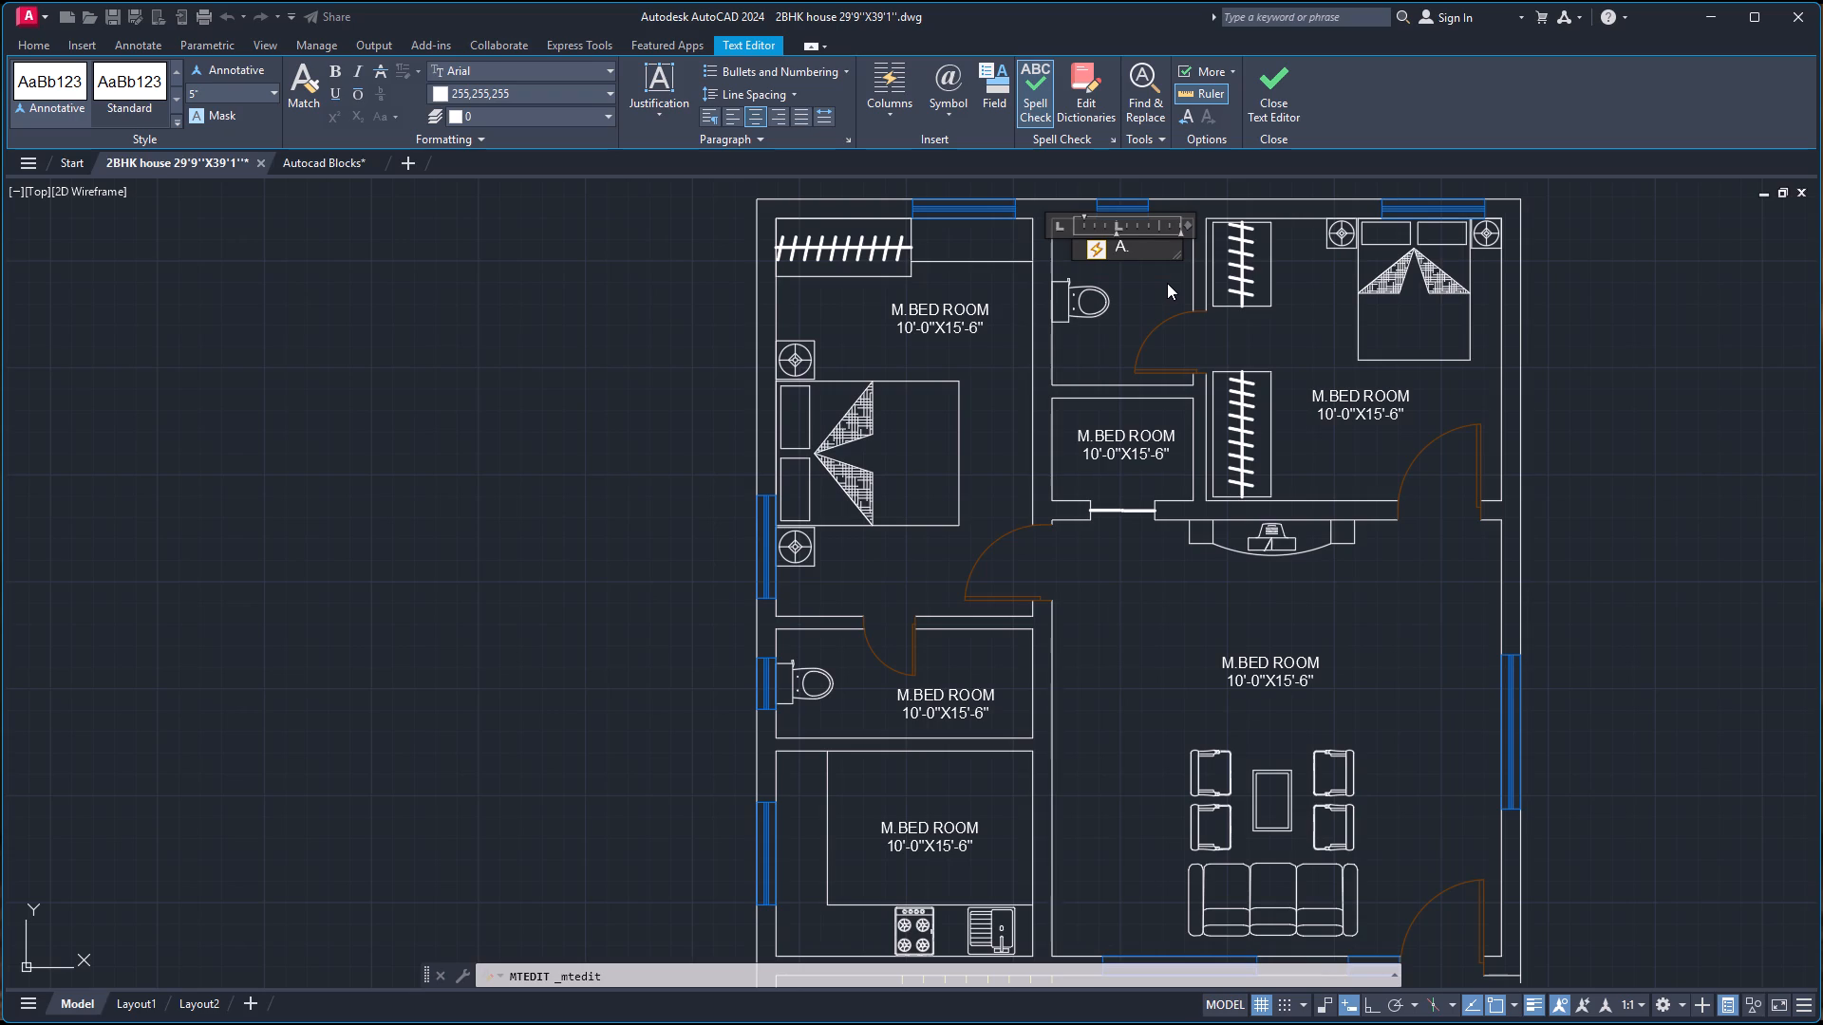
key(BackSpace)
key(BackSpace)
key(BackSpace)
key(BackSpace)
text(A.)
key(space)
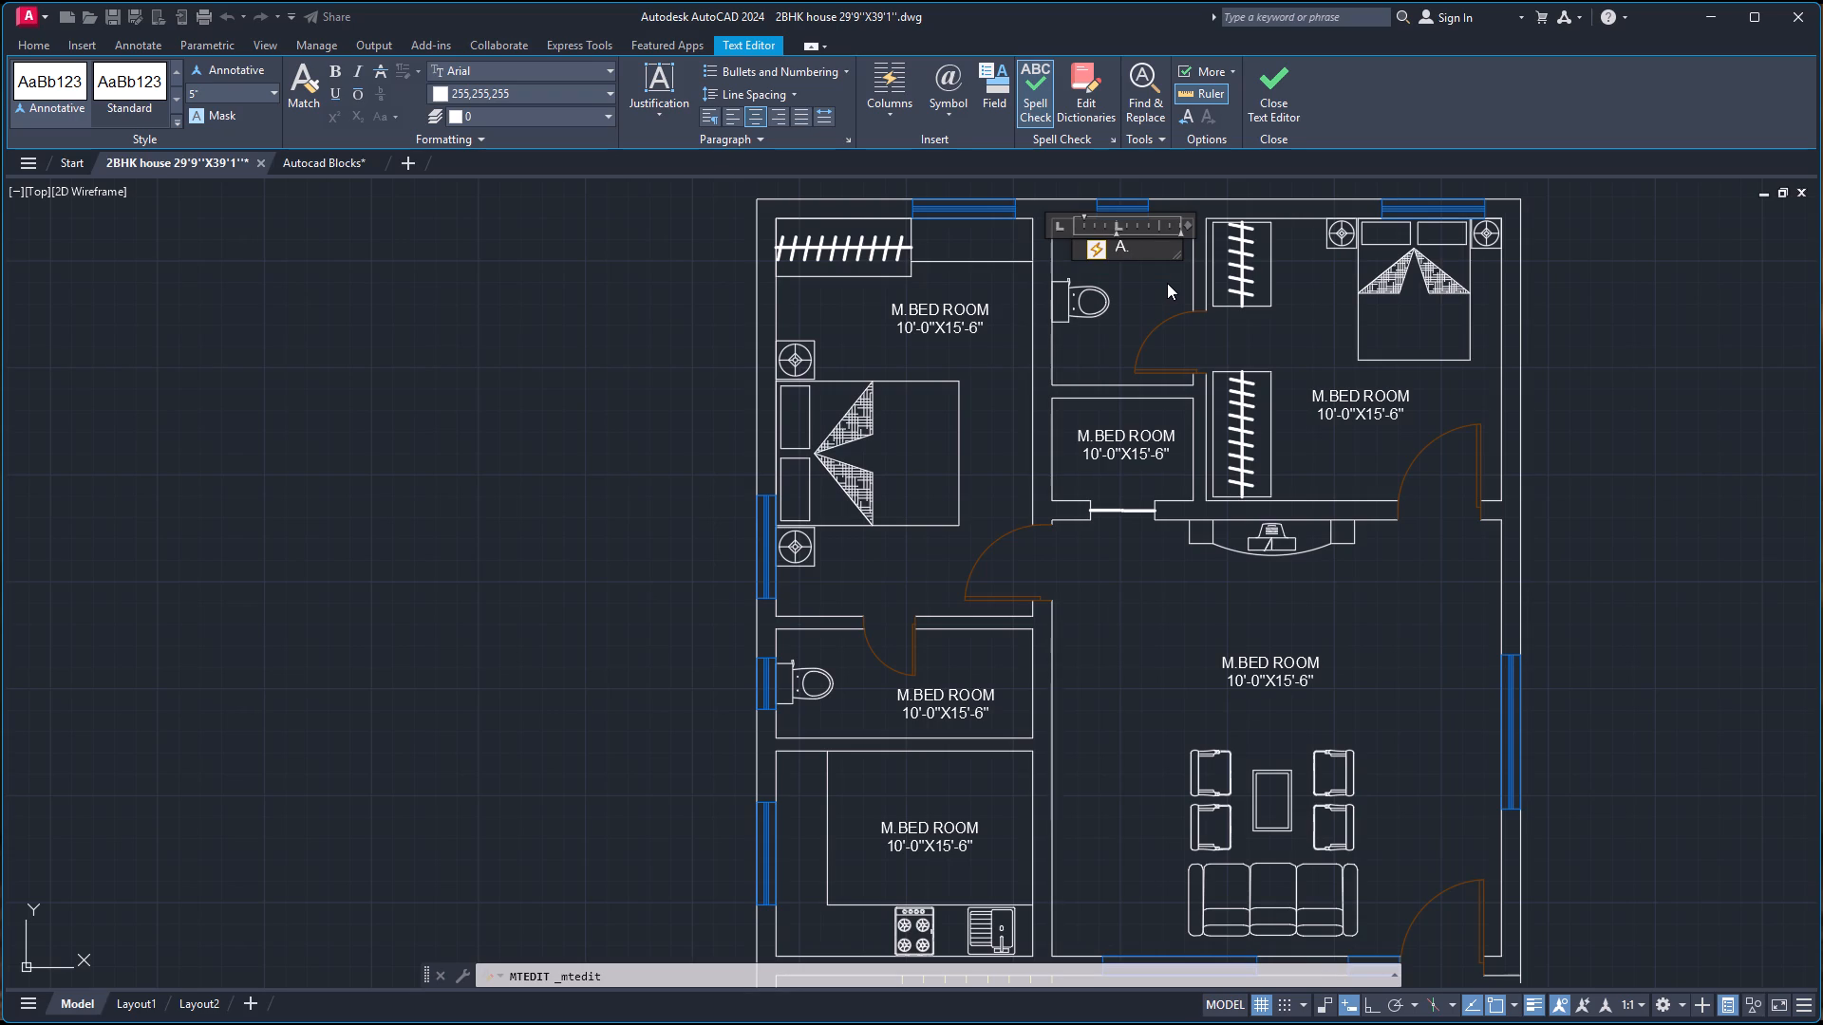
key(BackSpace)
key(BackSpace)
key(BackSpace)
key(BackSpace)
key(BackSpace)
key(a)
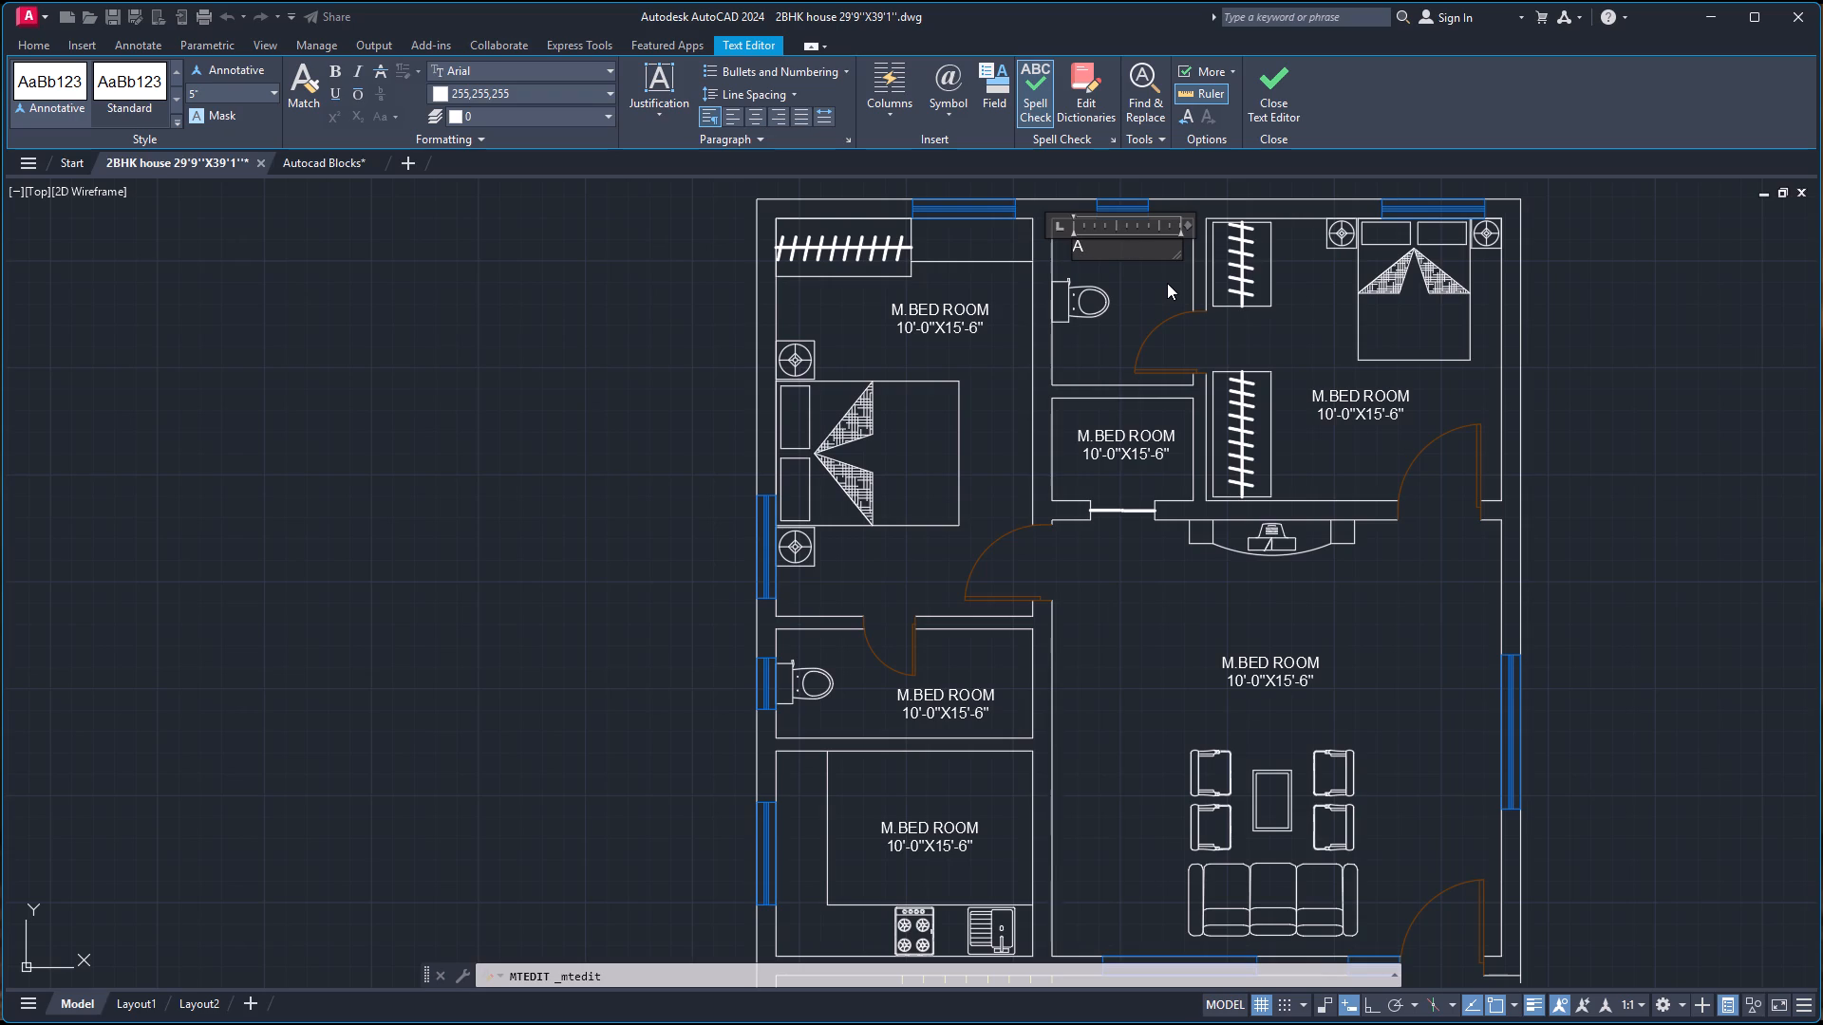
key(period)
key(BackSpace)
key(BackSpace)
key(BackSpace)
Centre-align the emptied north toilet label and enter A. TOILET as its first line.
click(750, 117)
key(a)
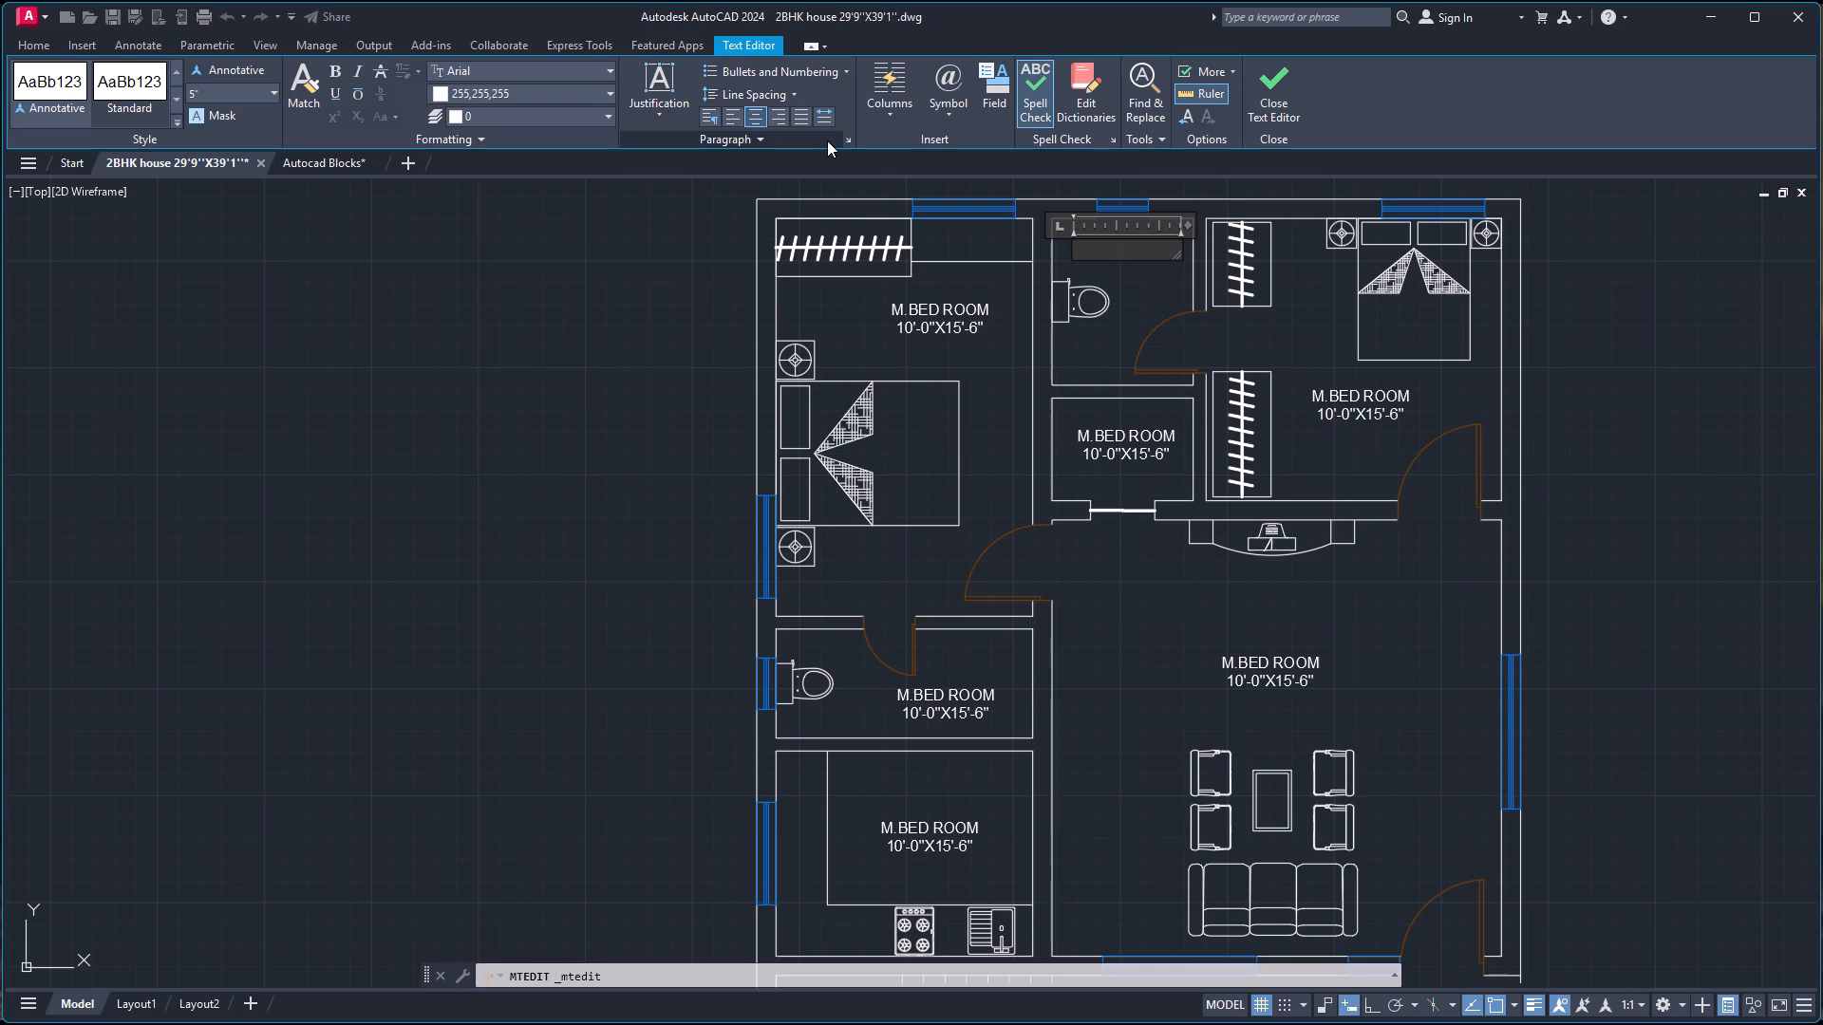
key(a)
click(1138, 244)
key(a)
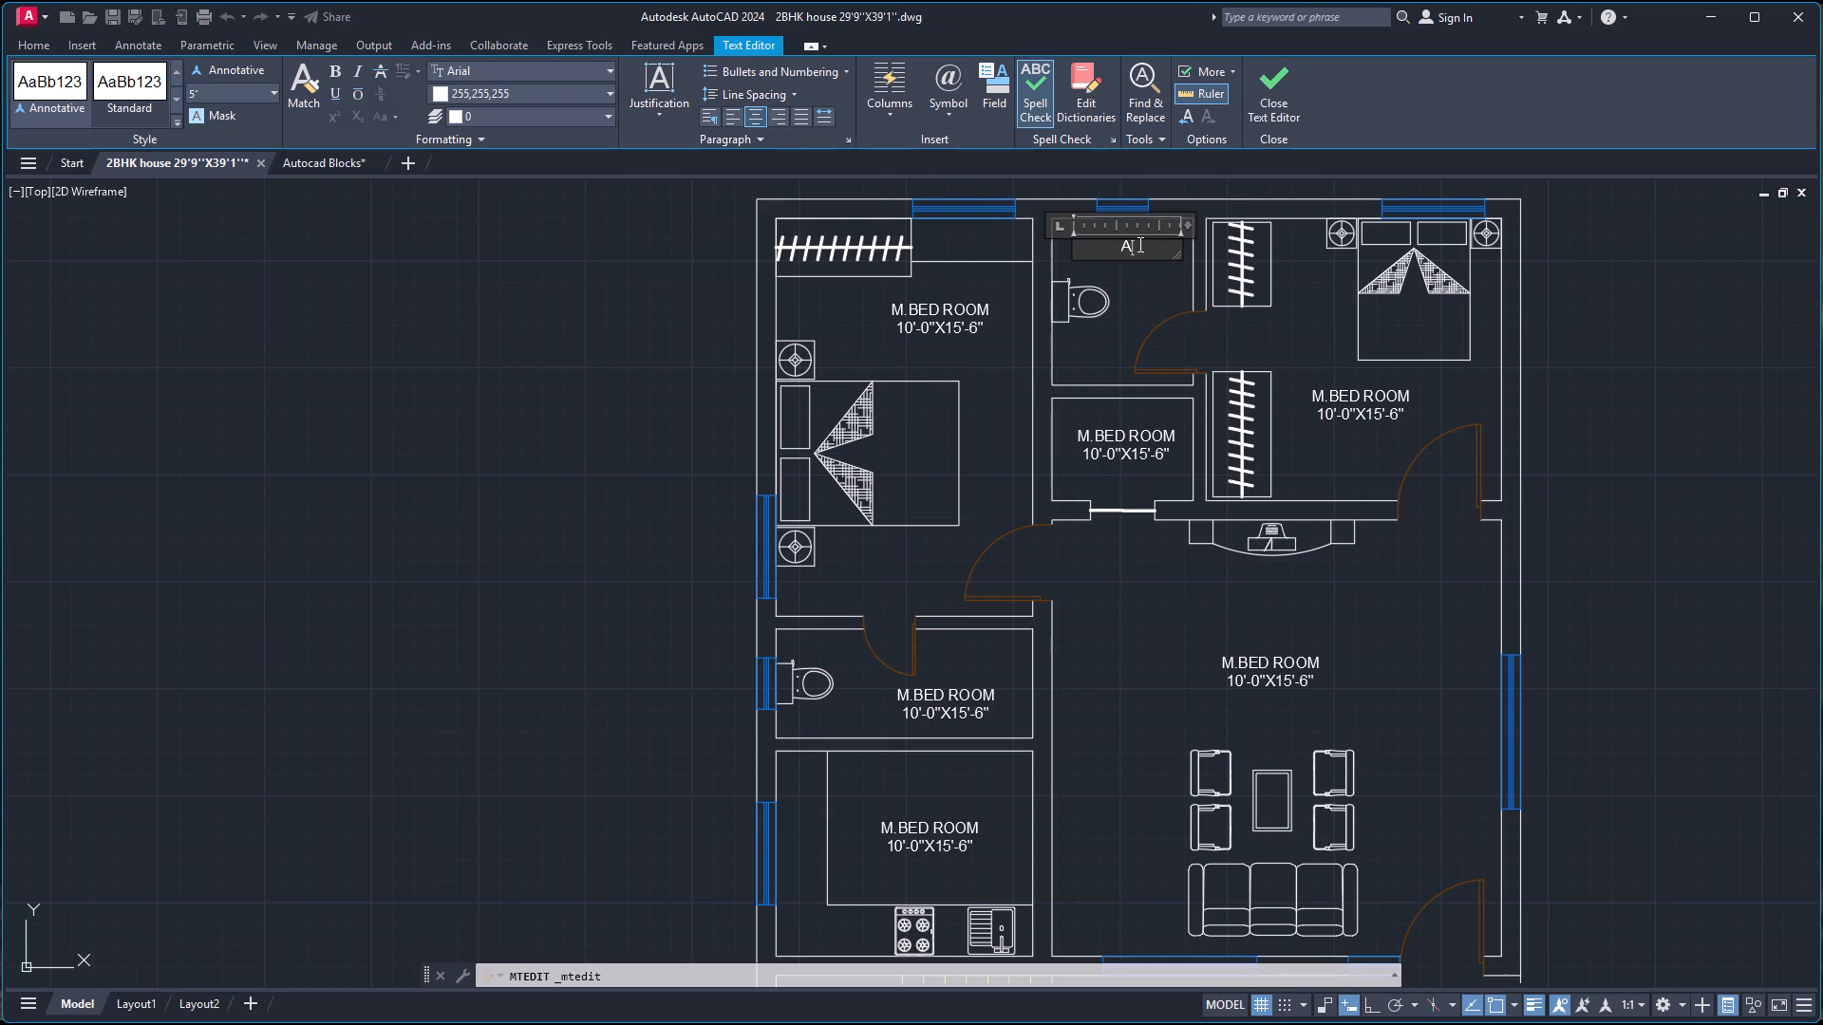
key(period)
key(space)
key(BackSpace)
text(TOILET)
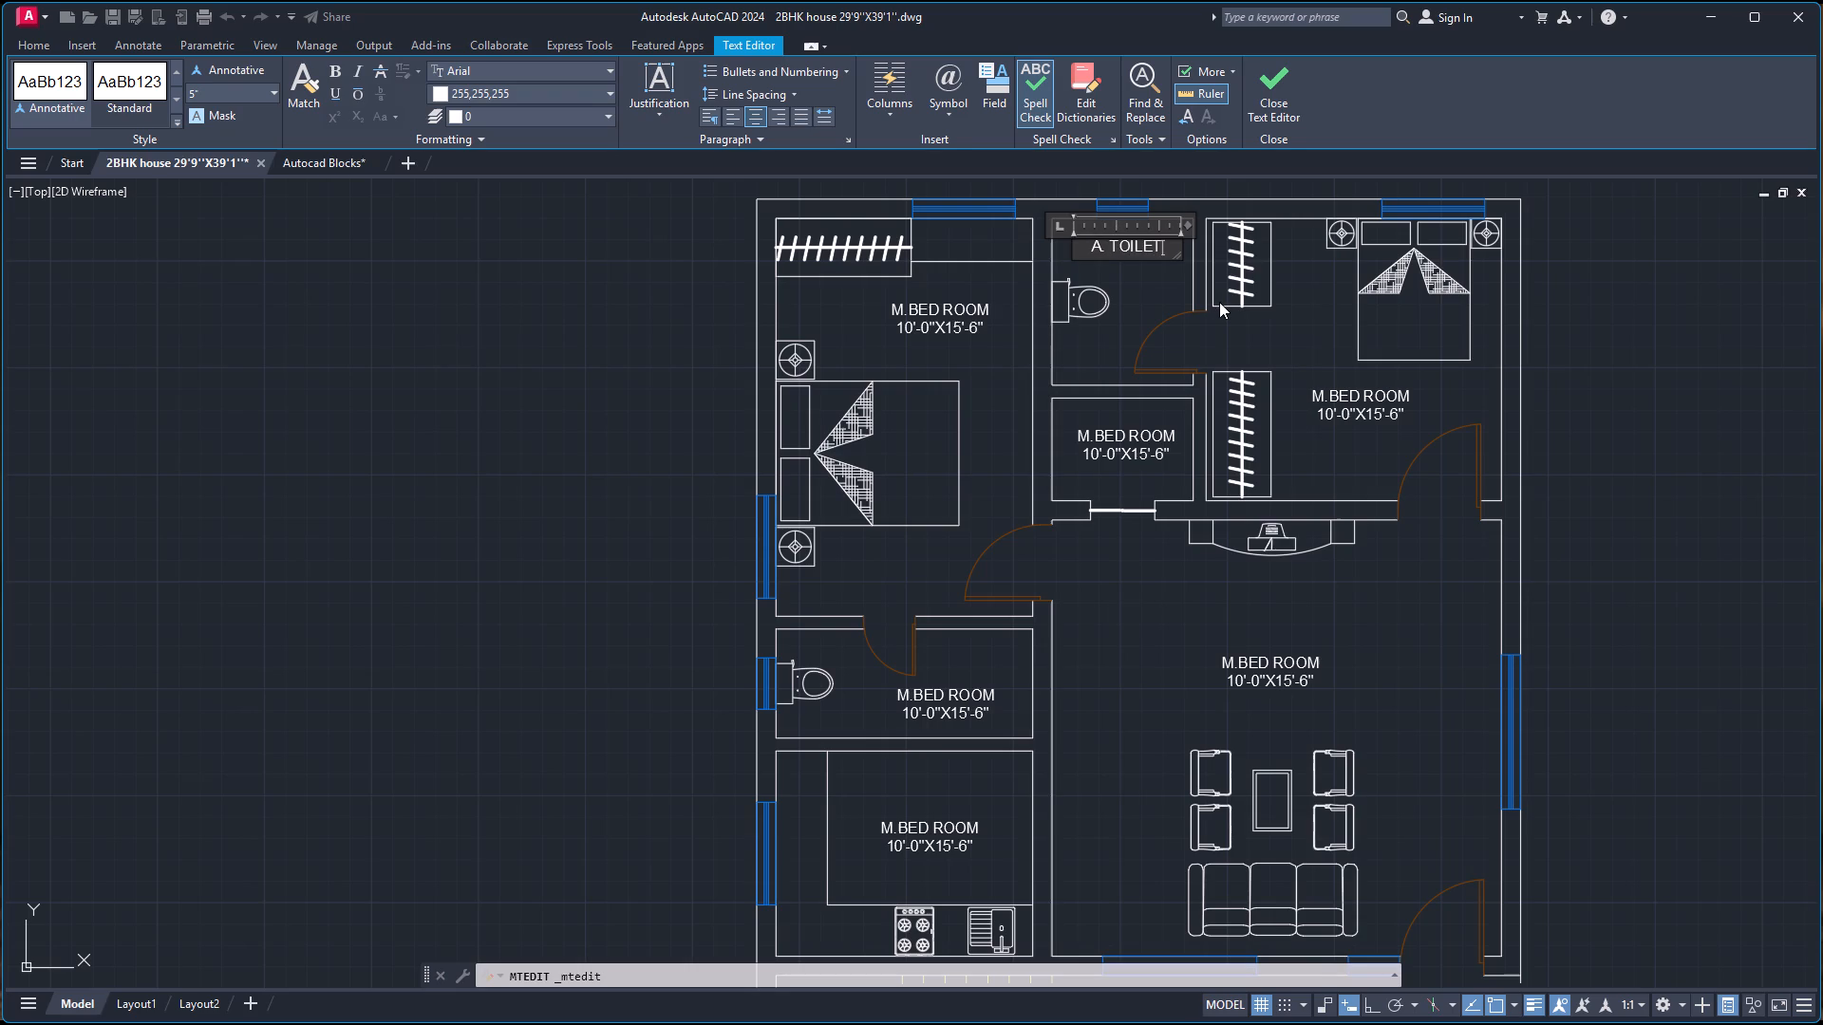
Add the dimensions 5'-6''X6'-6'' as a second line below A. TOILET and finish editing the label.
key(Return)
text(5'-)
text(6'')
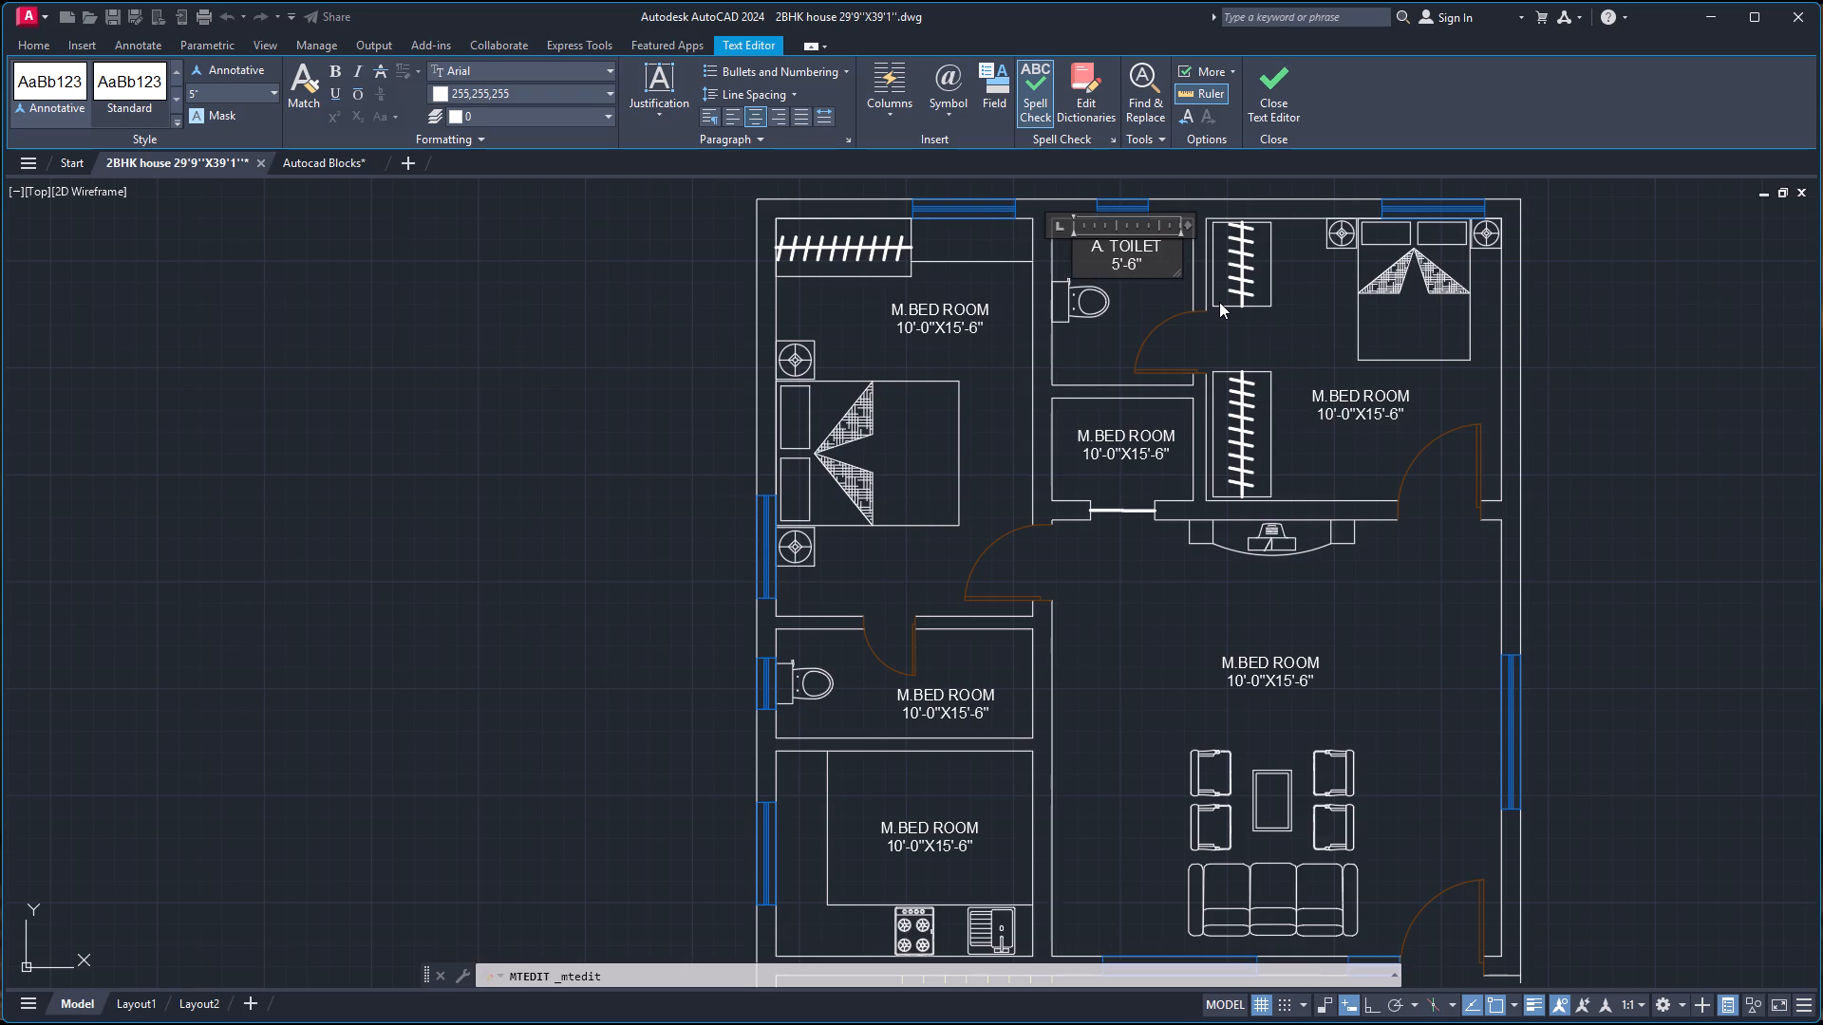
text(X4'-)
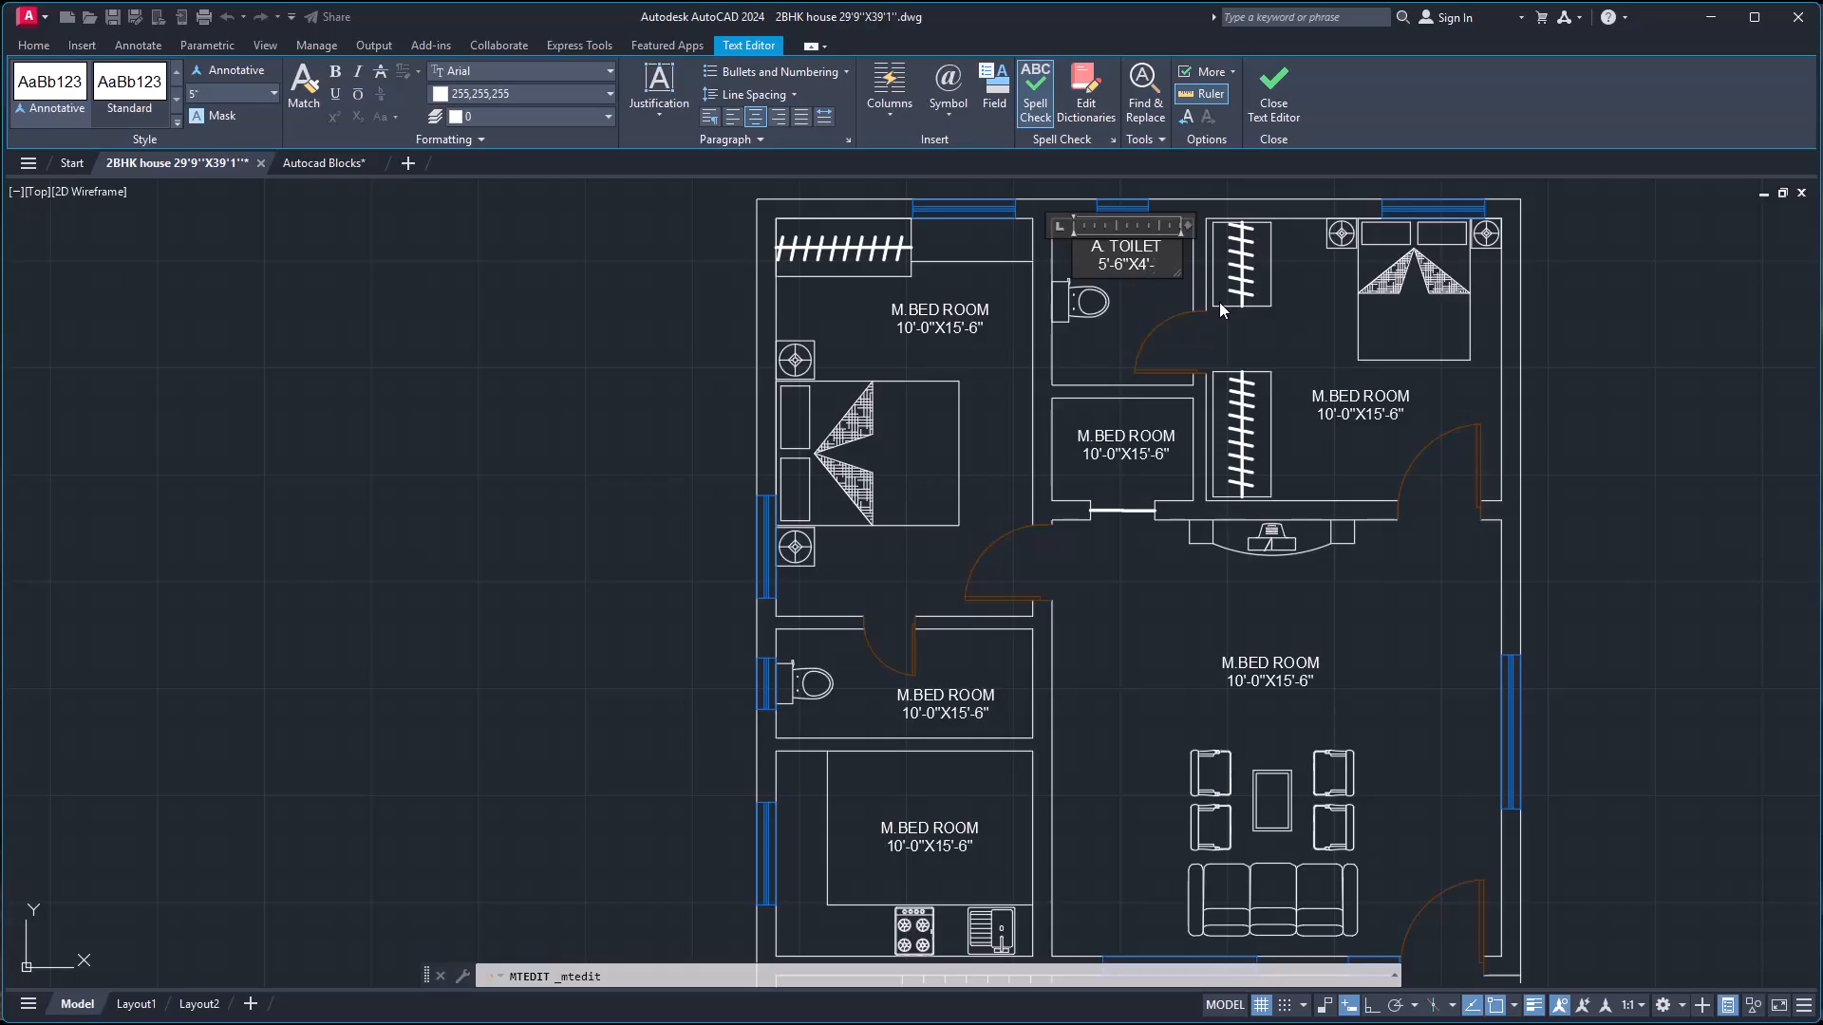
key(BackSpace)
key(BackSpace)
key(BackSpace)
text(6'-)
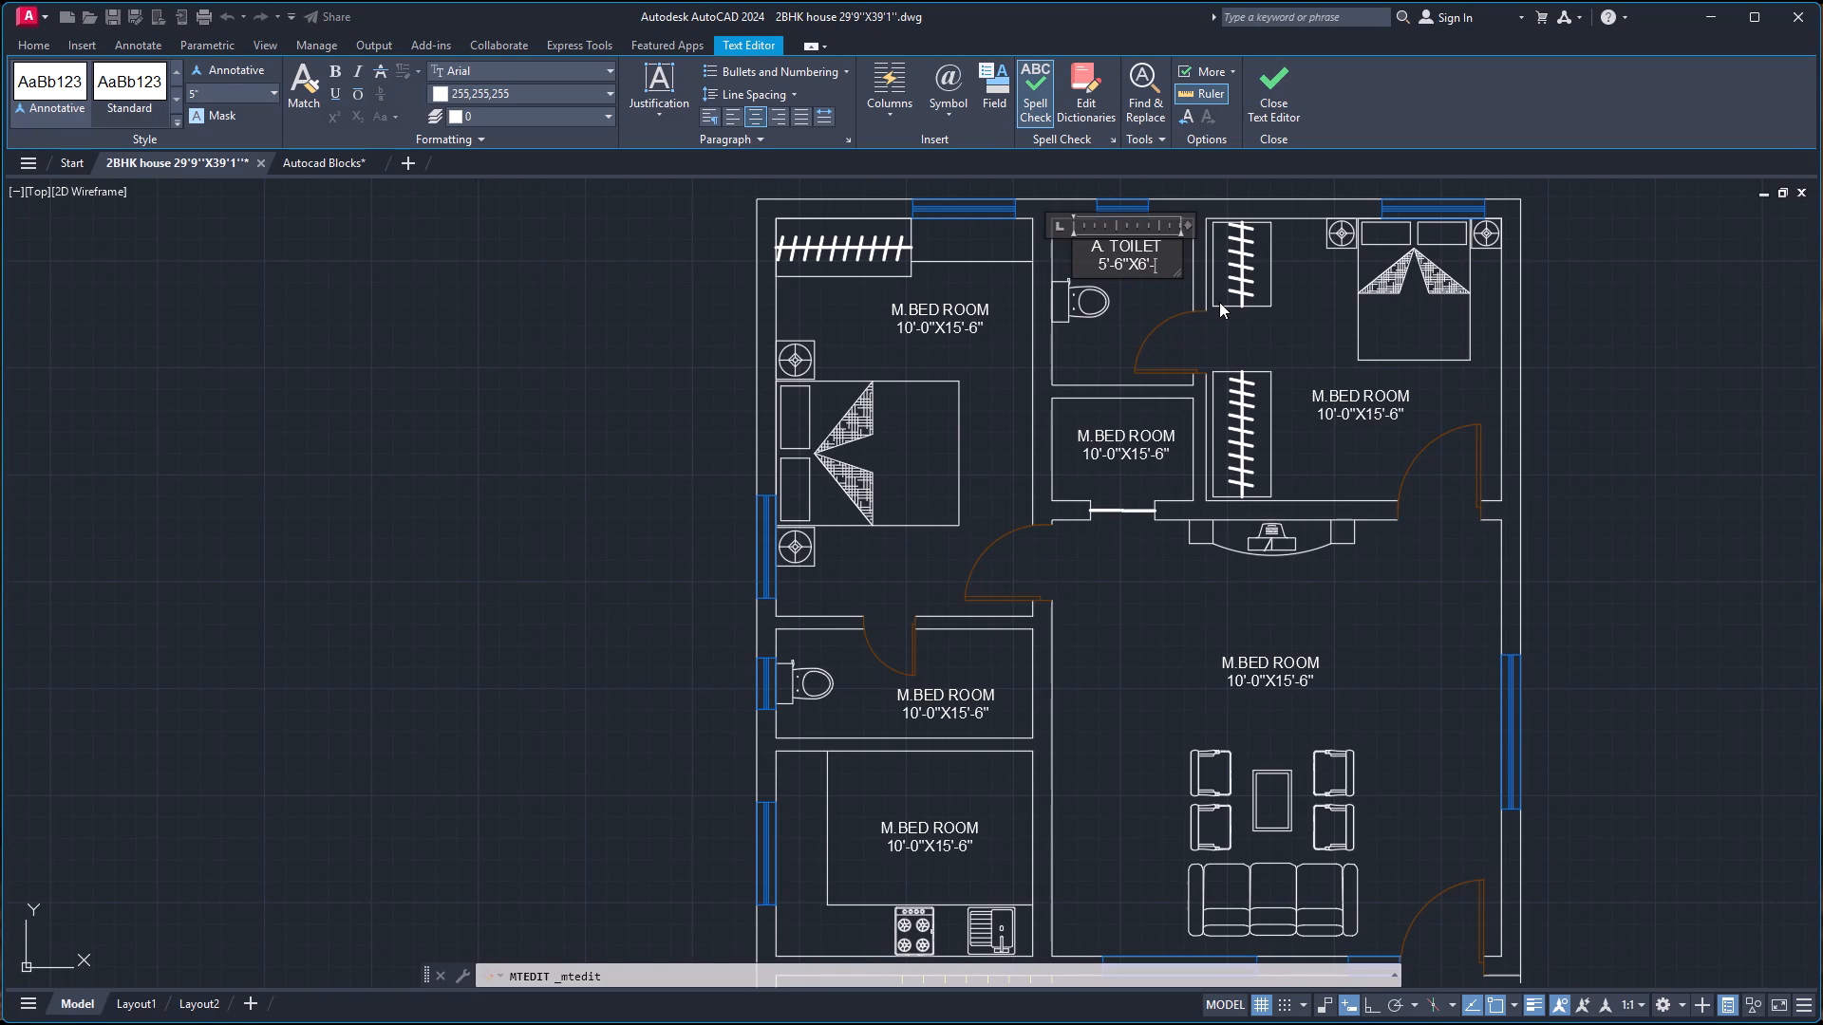
text(6'')
click(1294, 331)
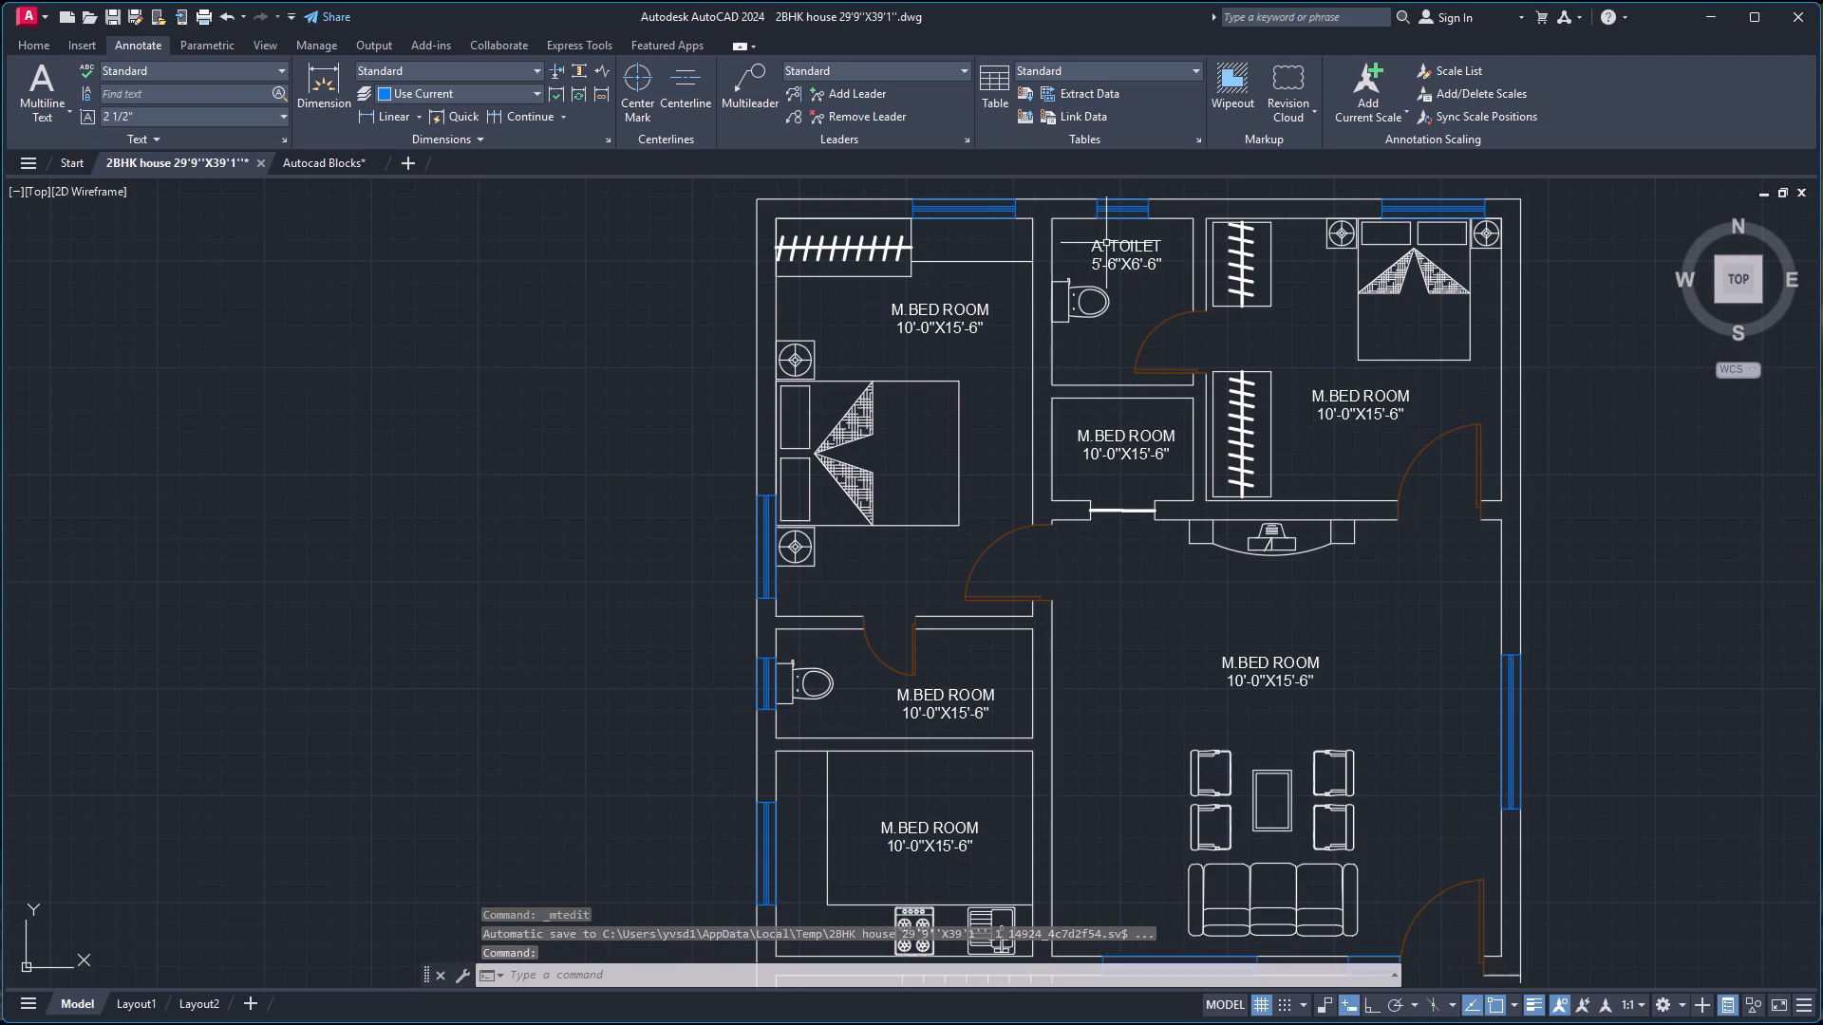
Remove the period after the A in the north toilet label so its name reads A TOILET.
double_click(1107, 243)
double_click(1102, 252)
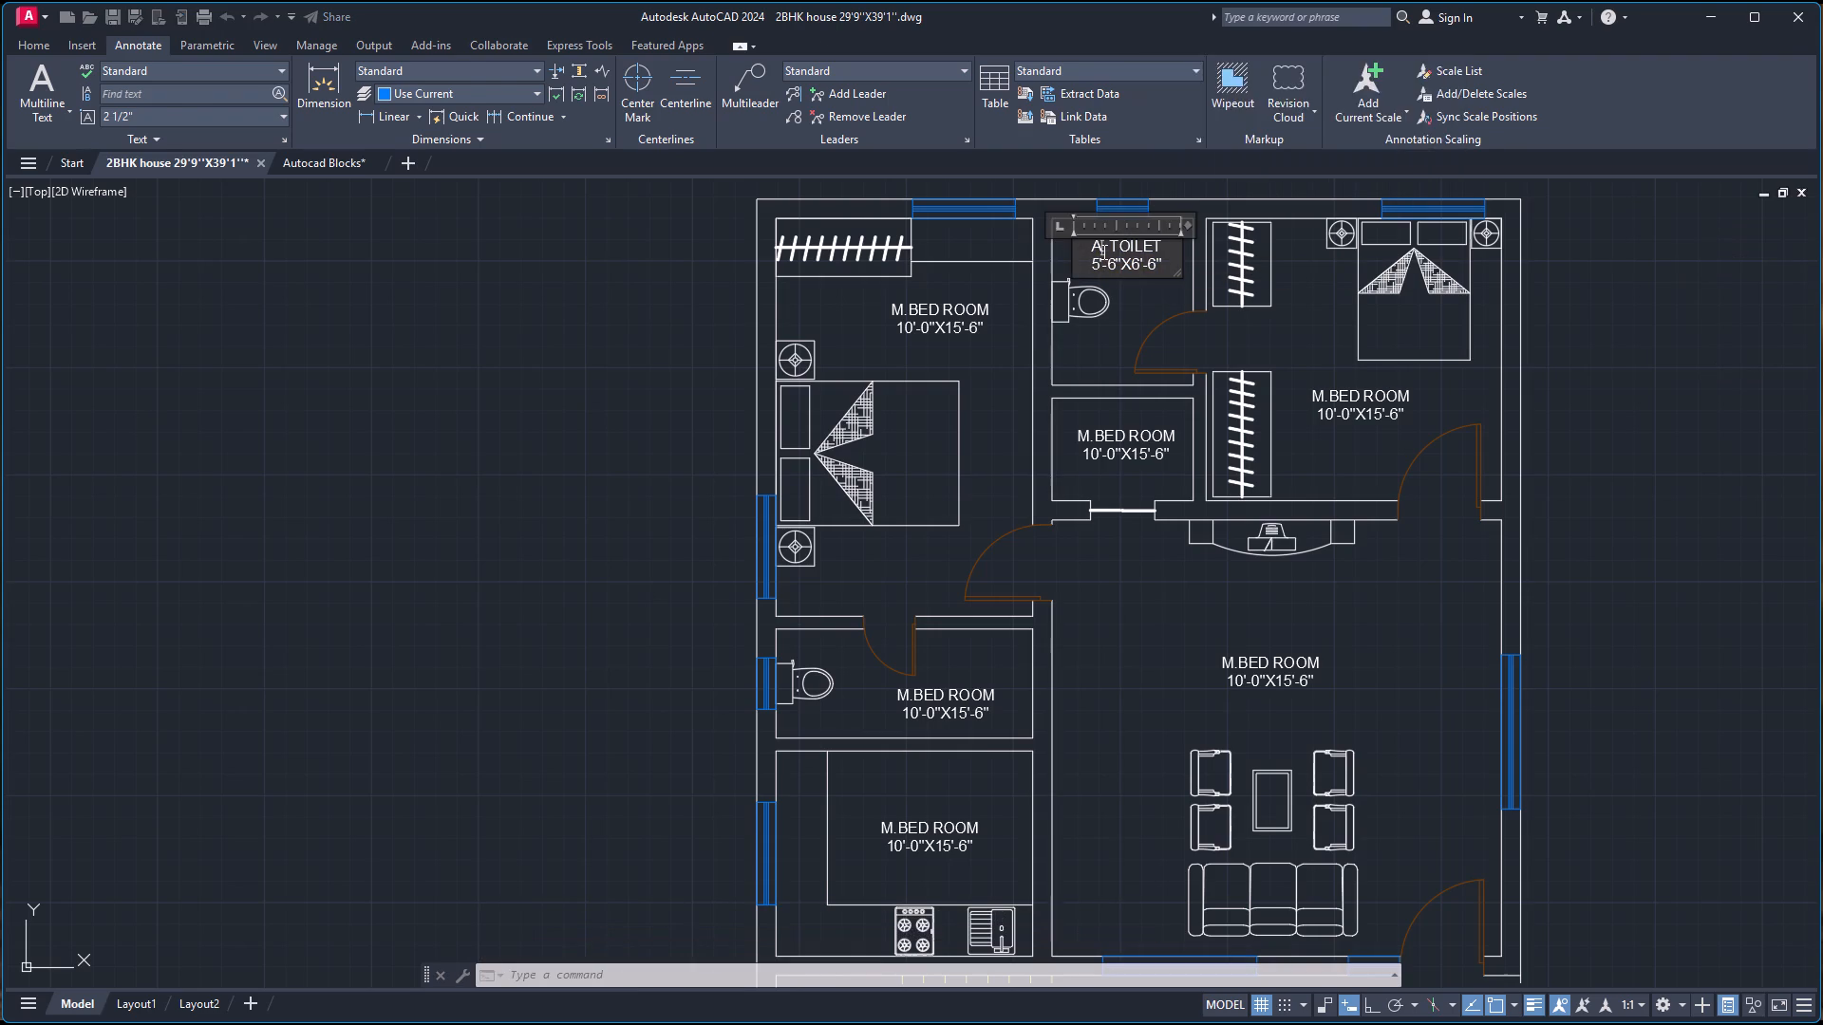
click(1107, 250)
key(BackSpace)
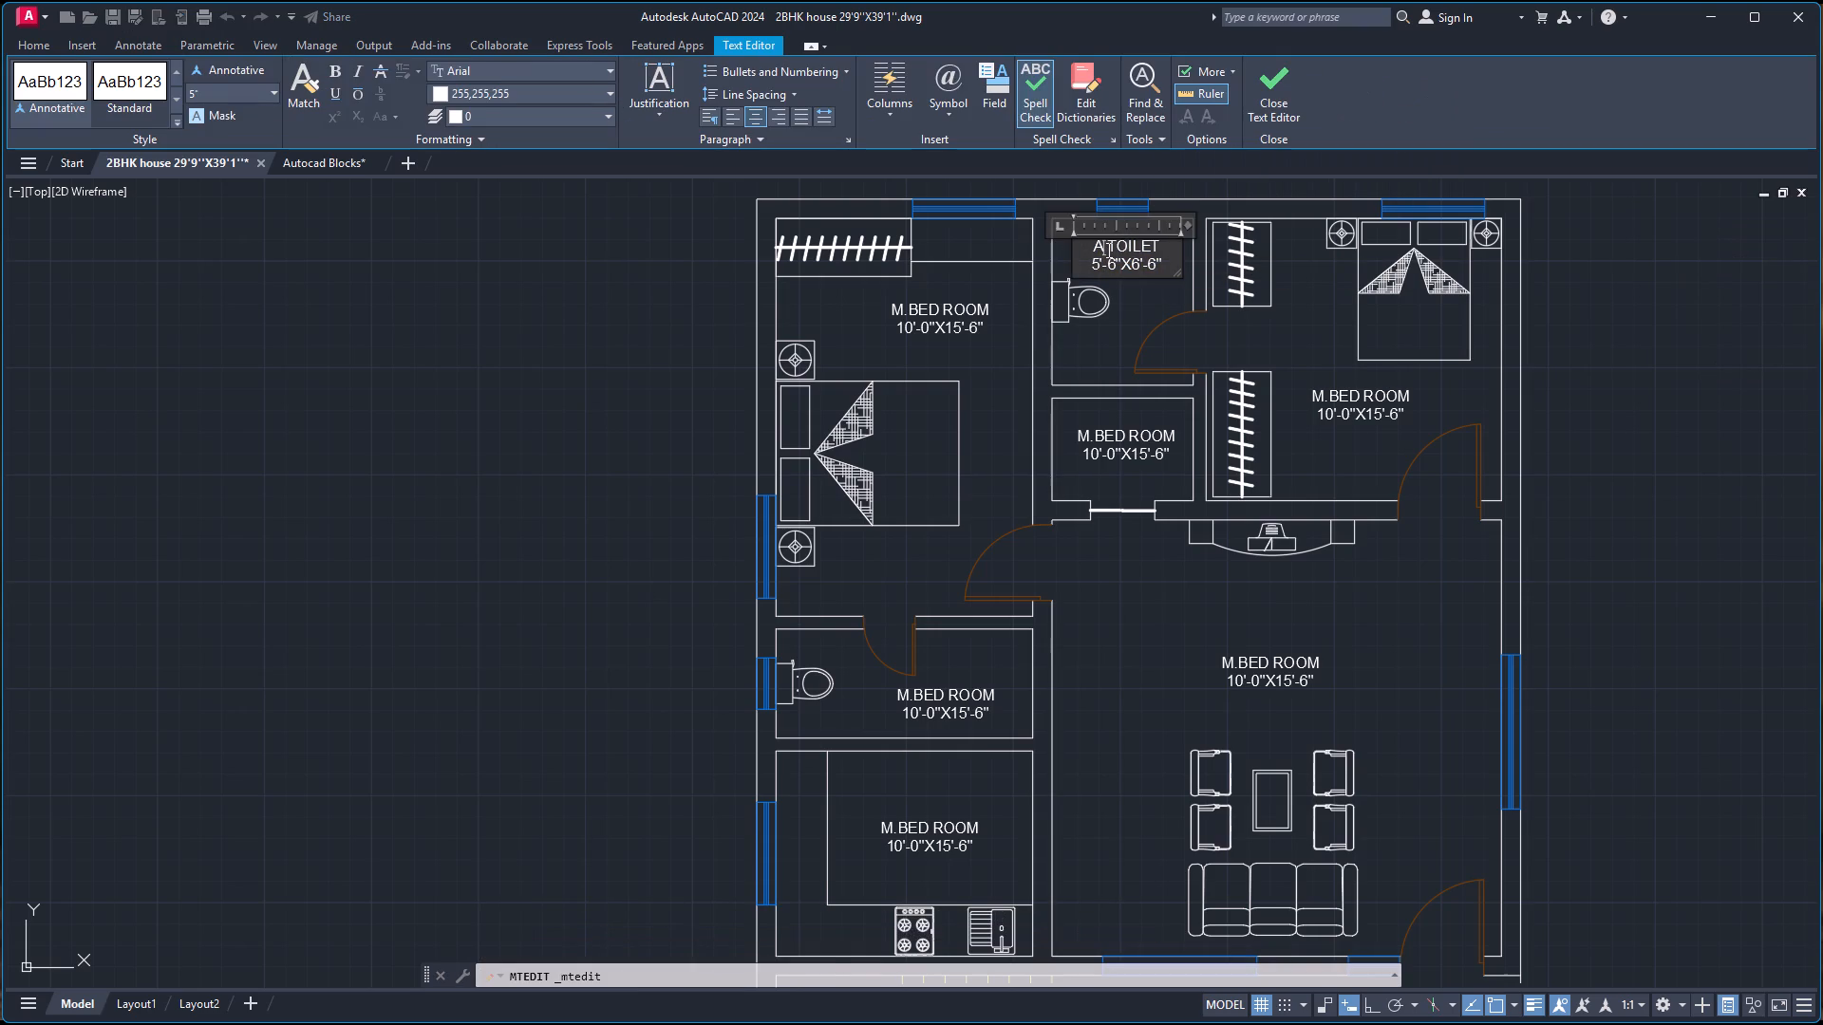
click(1272, 332)
Replace the northeast bedroom label with BED ROOM and 11'-6''X11'-0'' on a second line.
double_click(1376, 397)
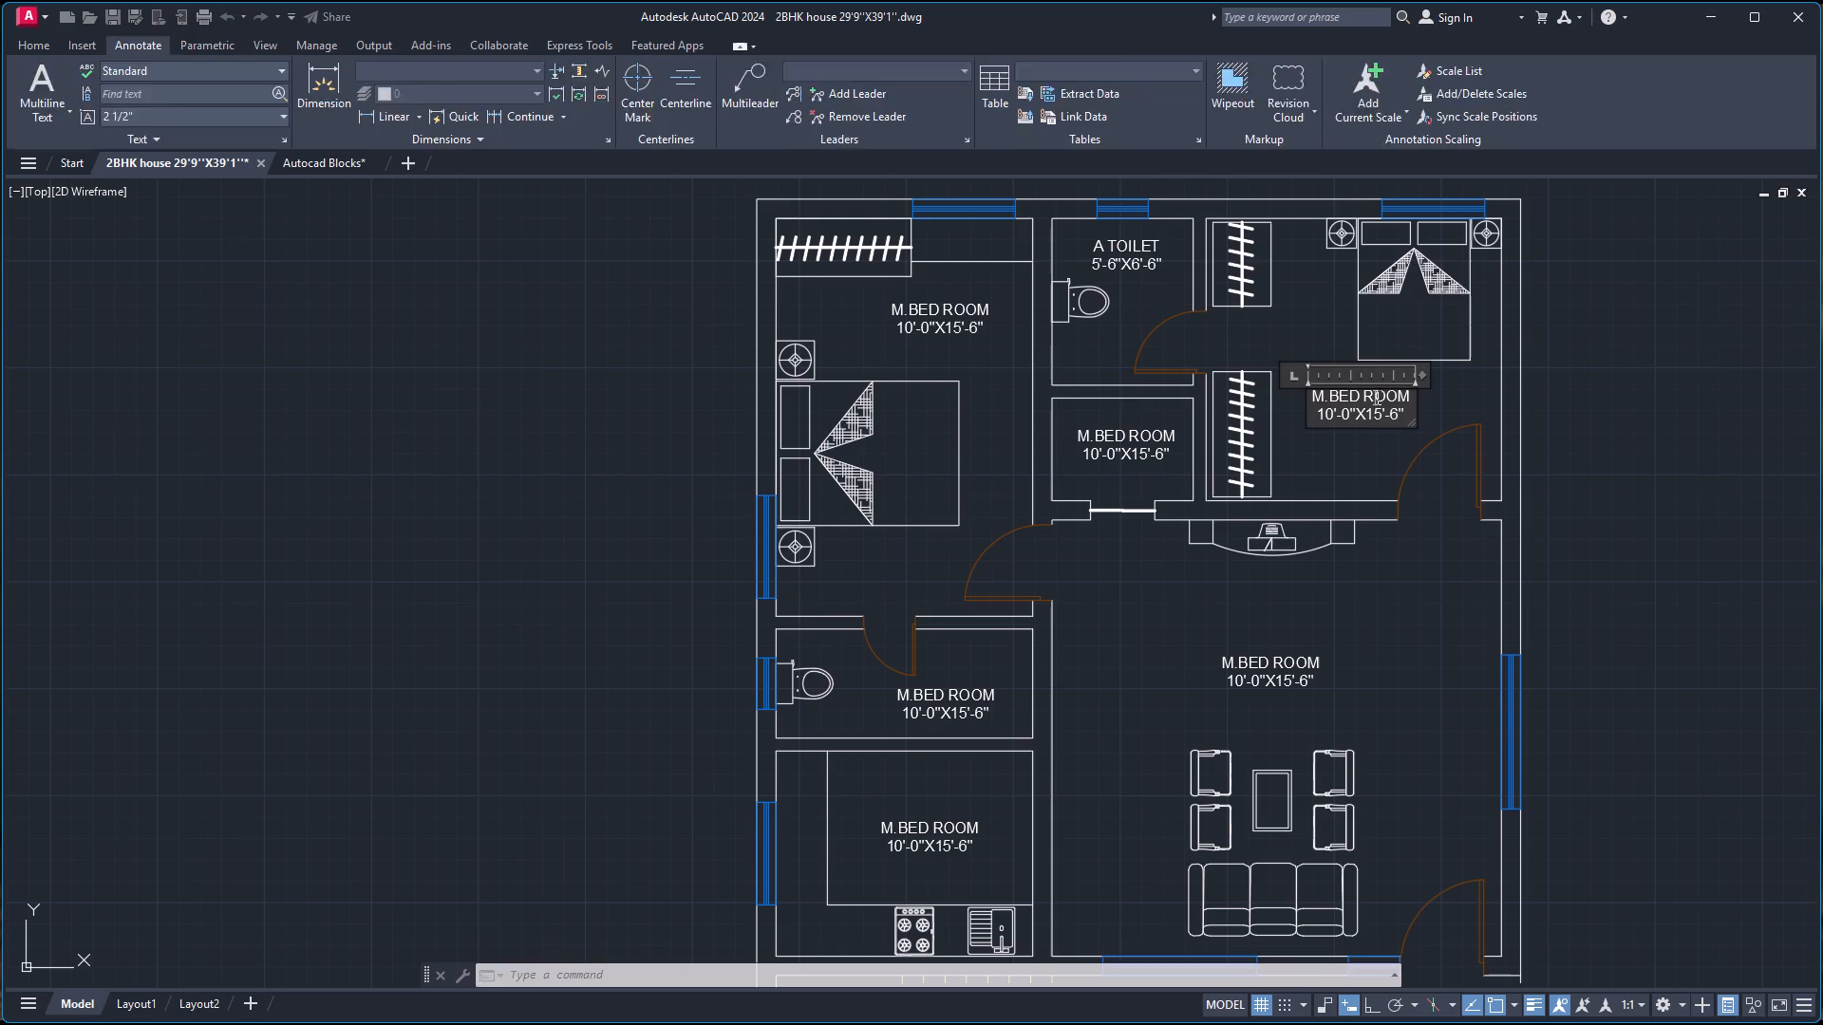
key(ctrl+a)
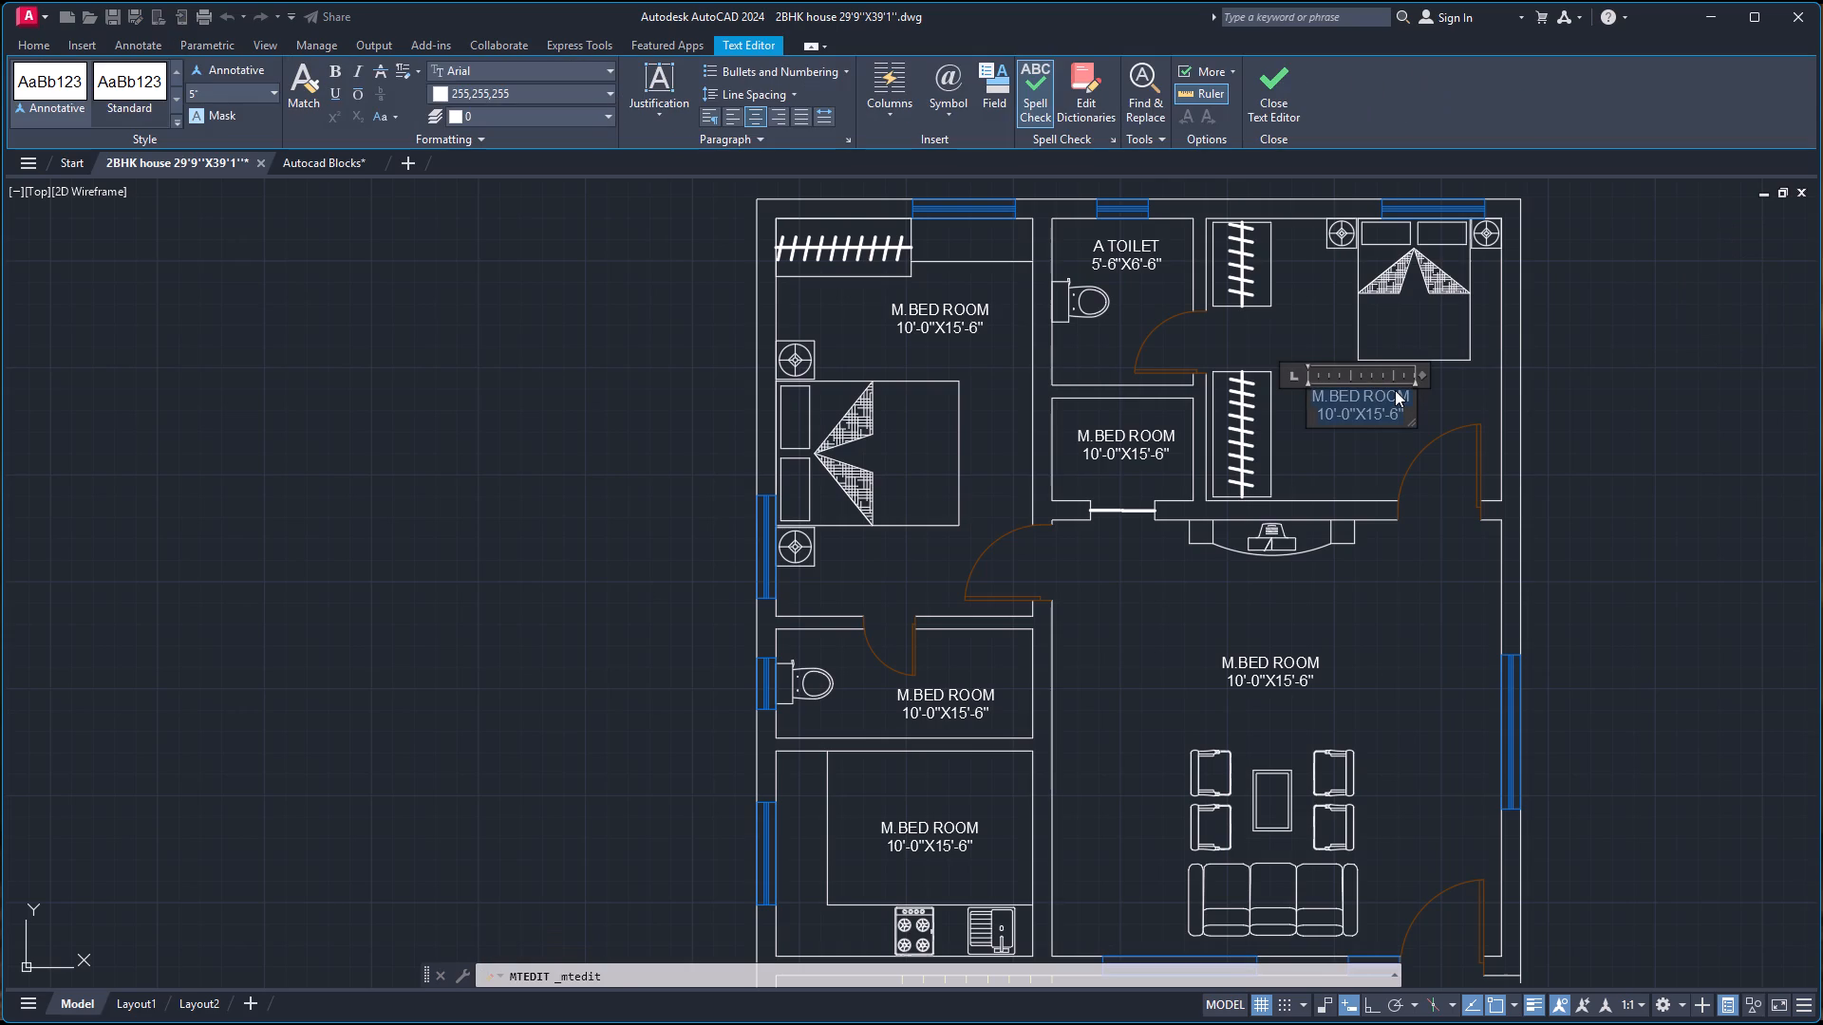
text(BED ROOM)
key(Return)
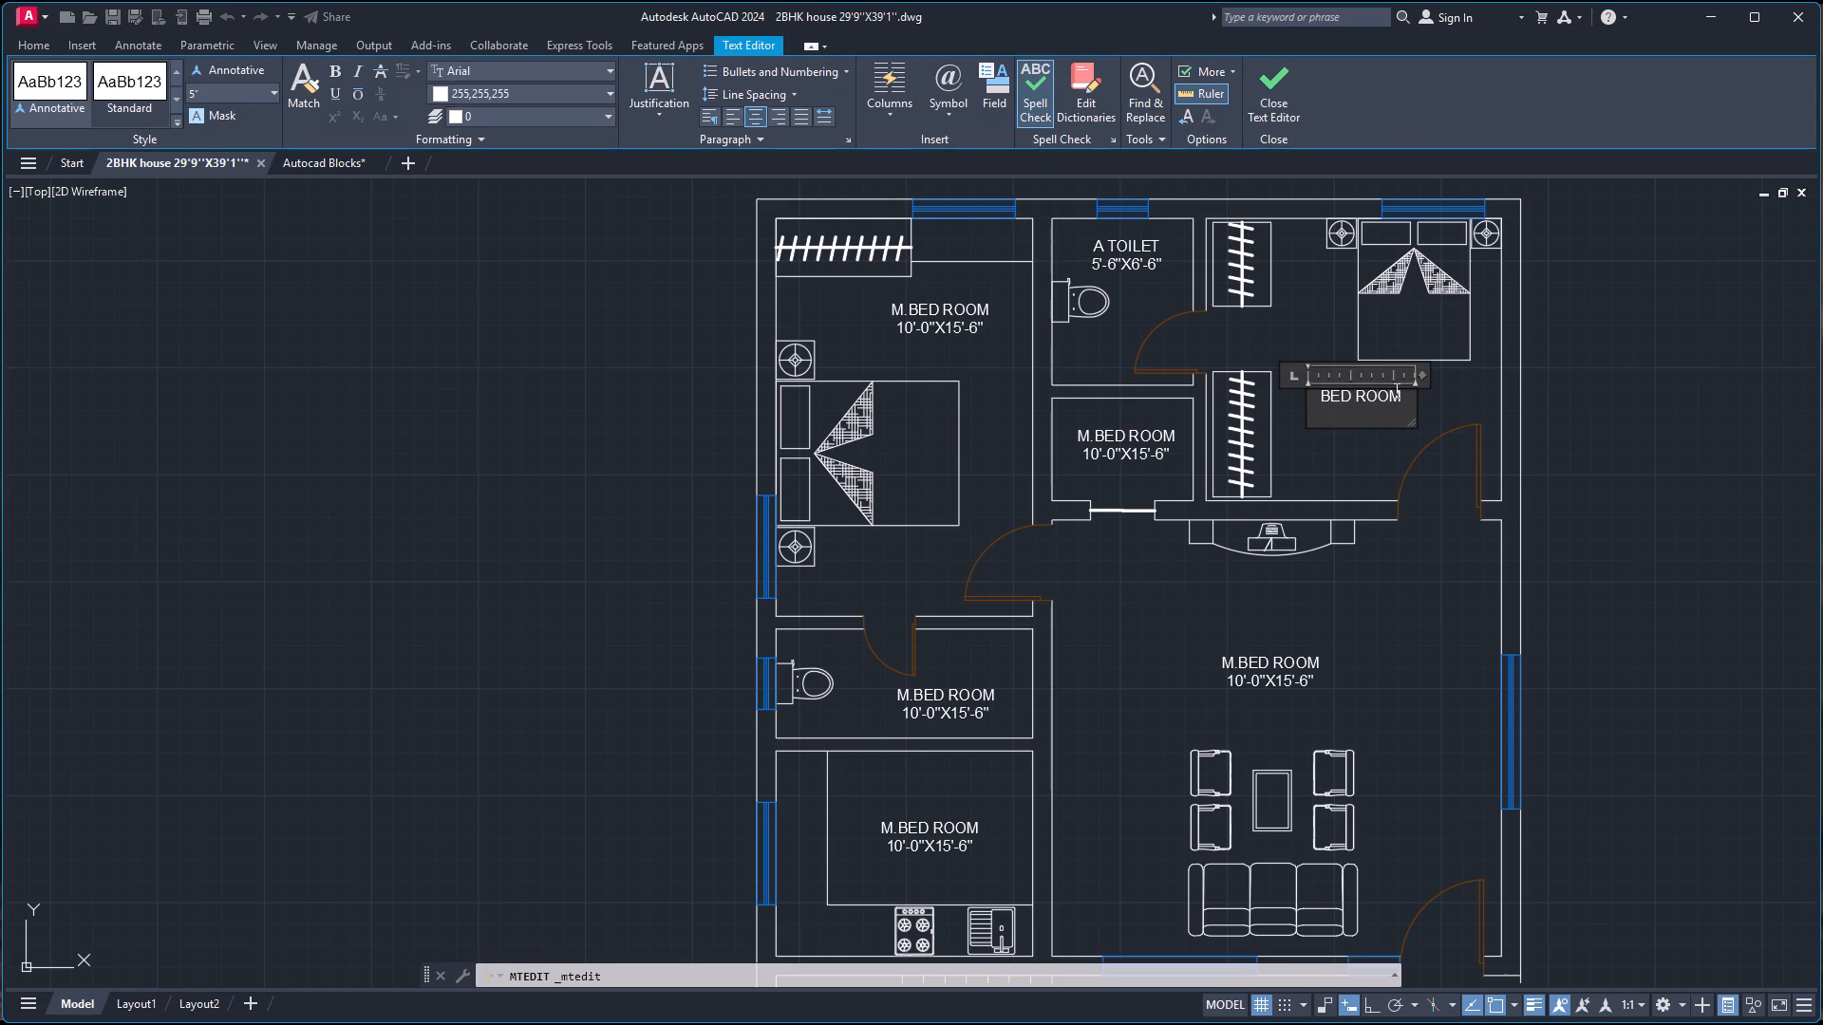
text(11'-)
key(6)
text(''X)
text(11)
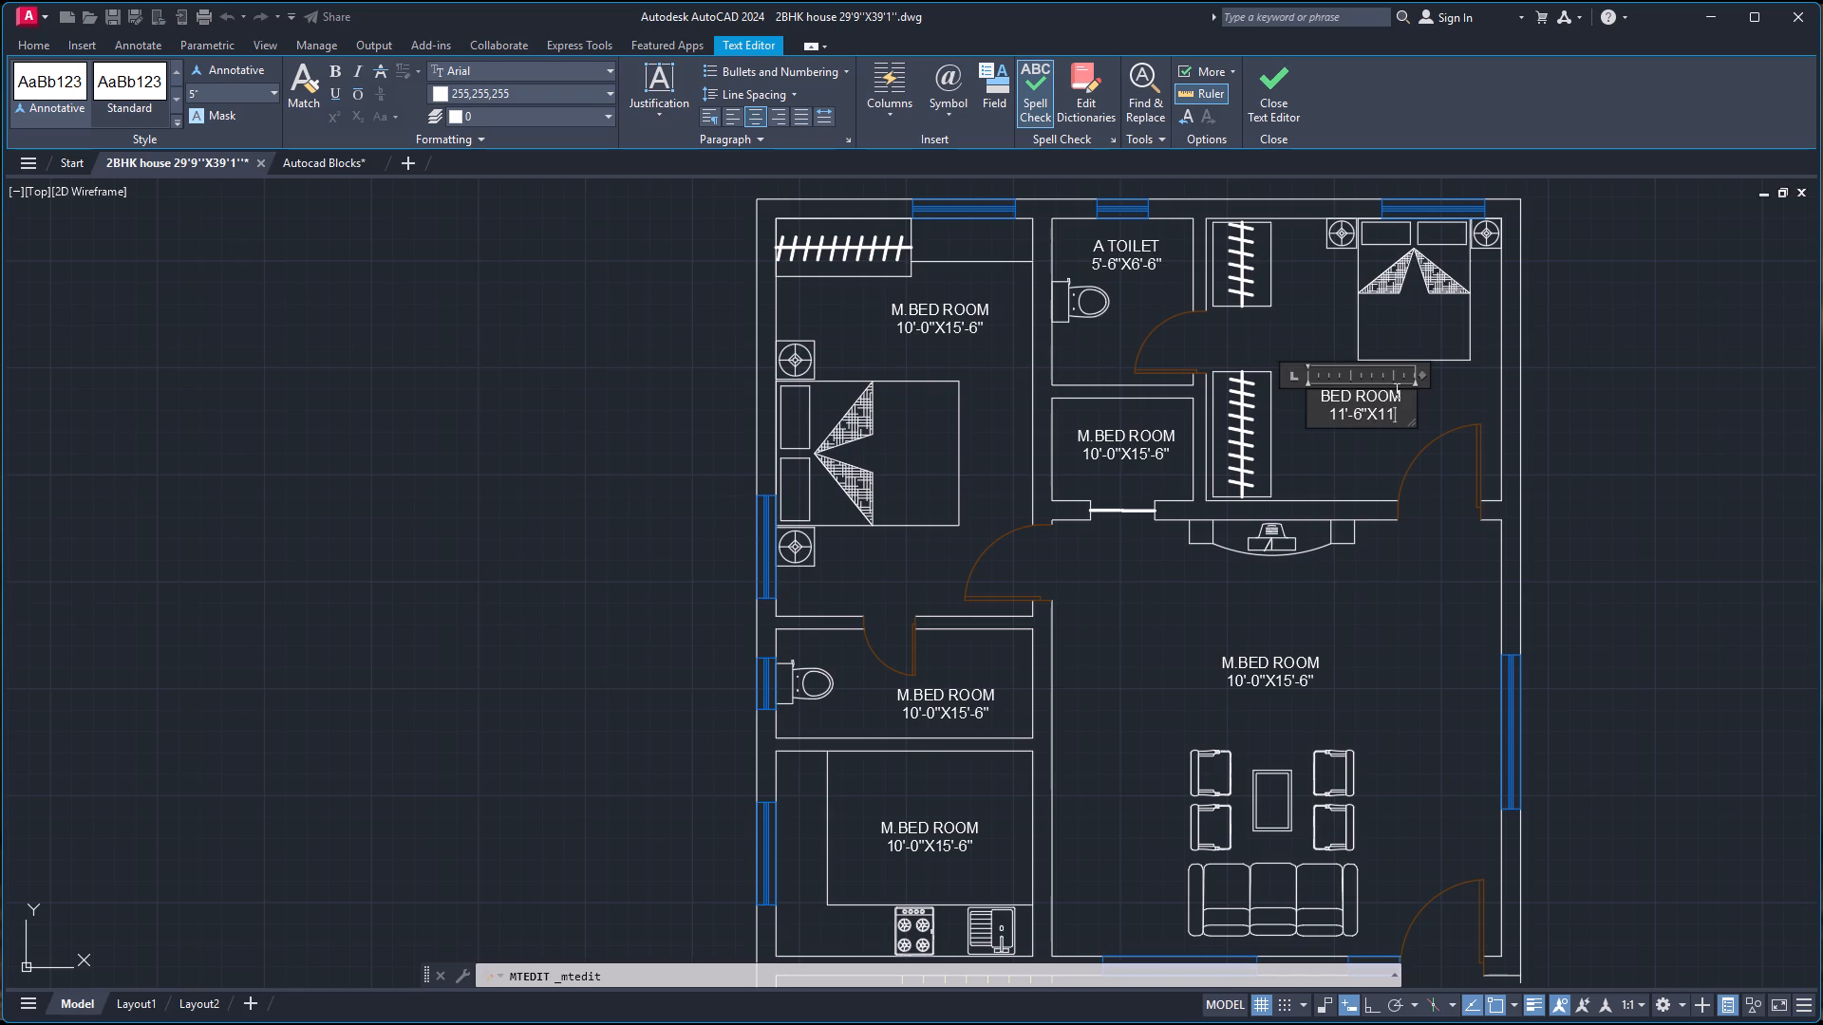
key(semicolon)
key(BackSpace)
key(apostrophe)
text(-0'')
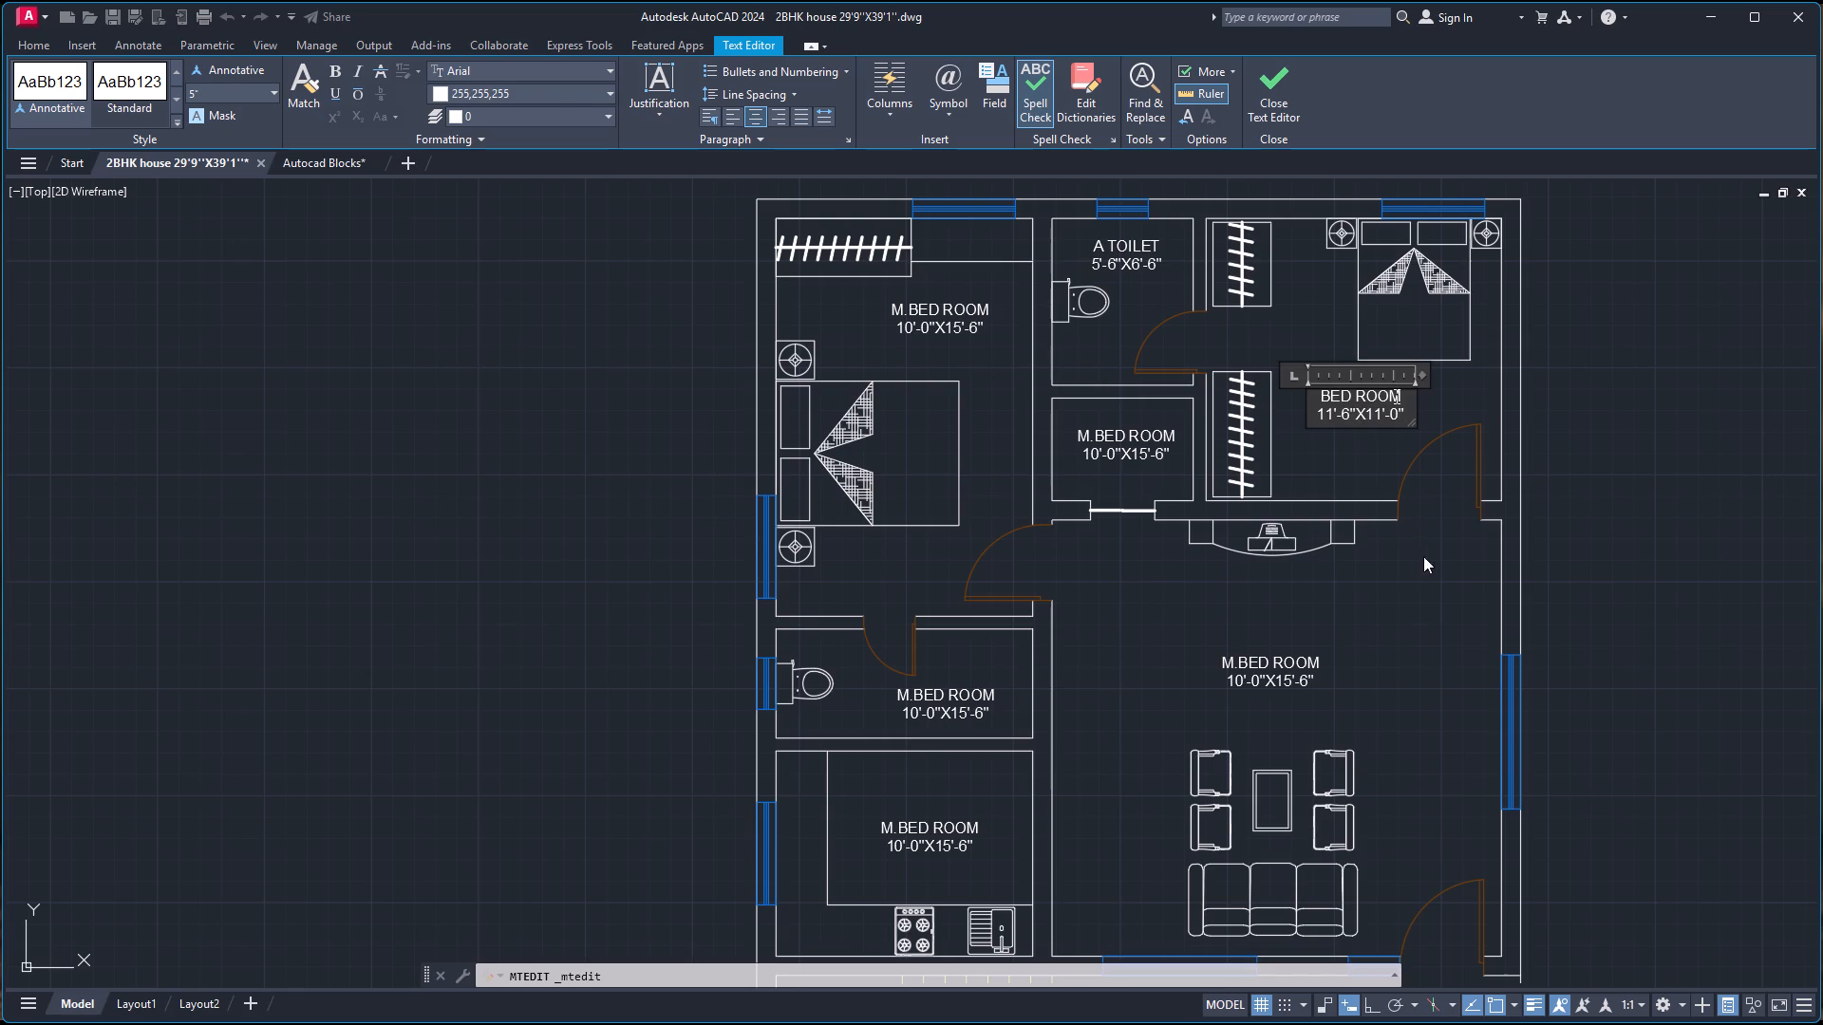
click(1423, 556)
Replace the label in the small room south of the north toilet with POOJA and 5'-6''X4'-0'' on a second line.
double_click(1117, 440)
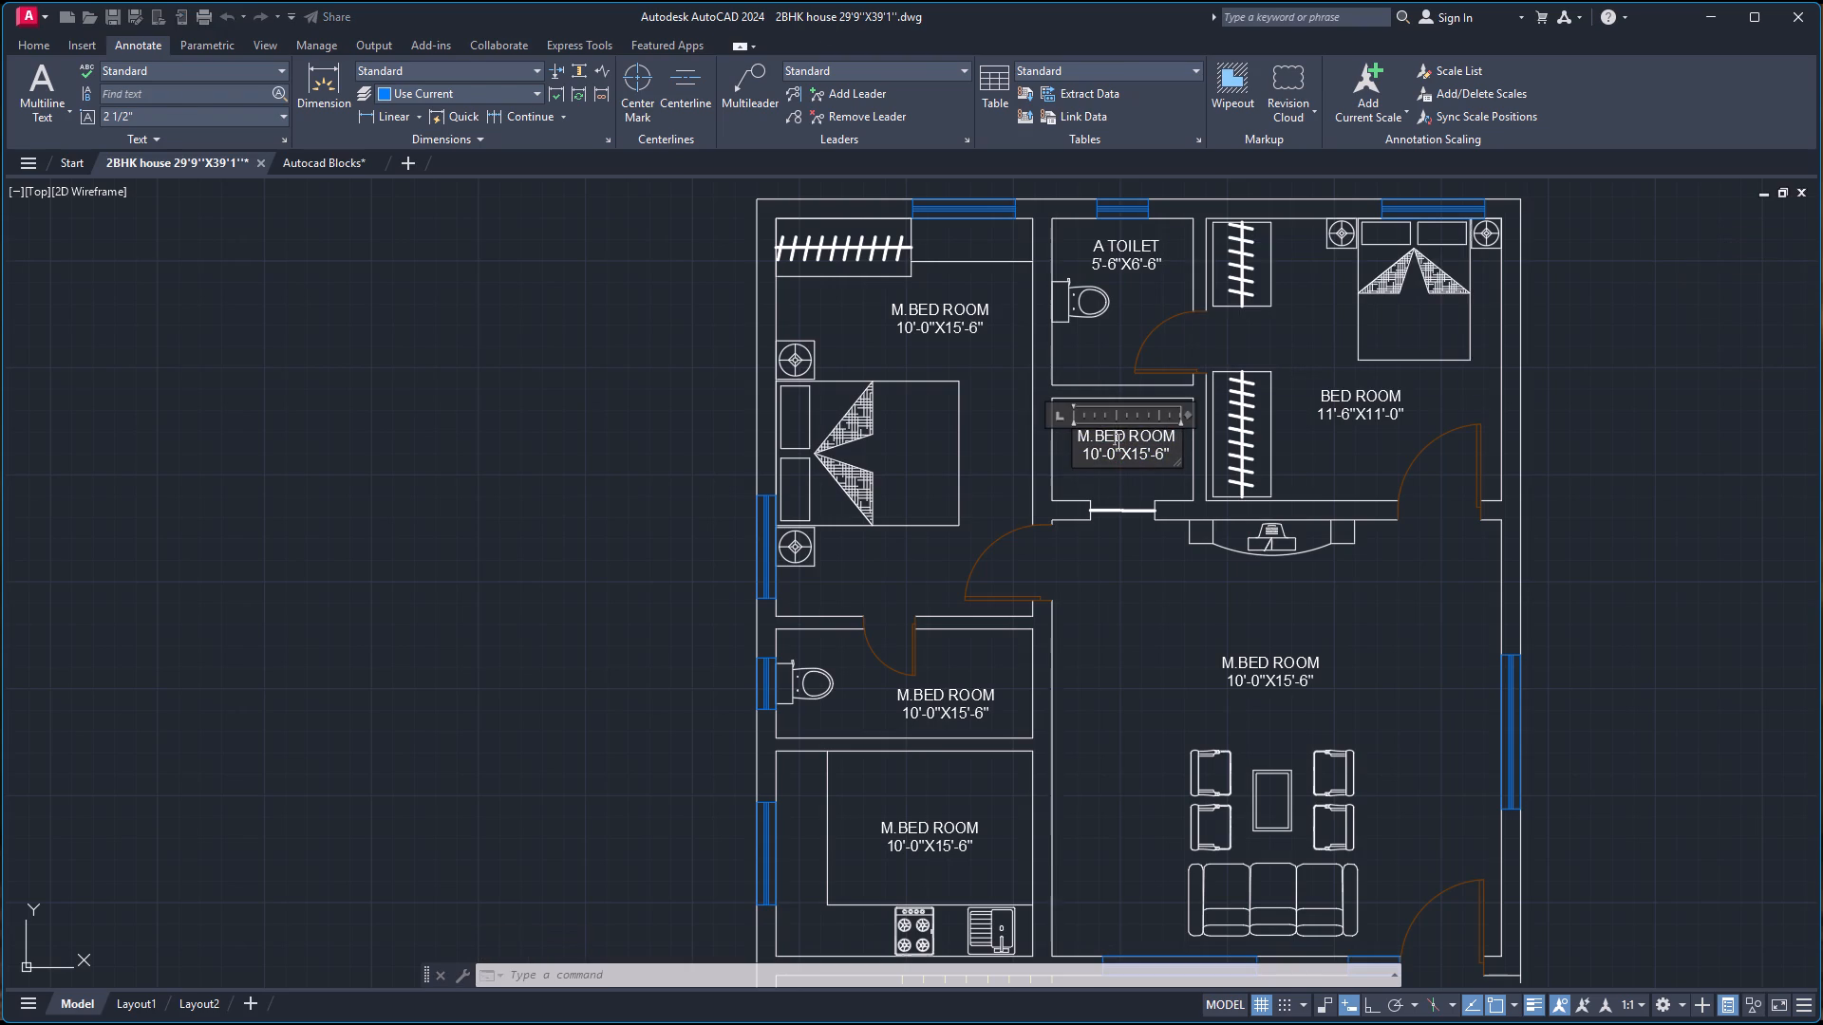
key(ctrl+a)
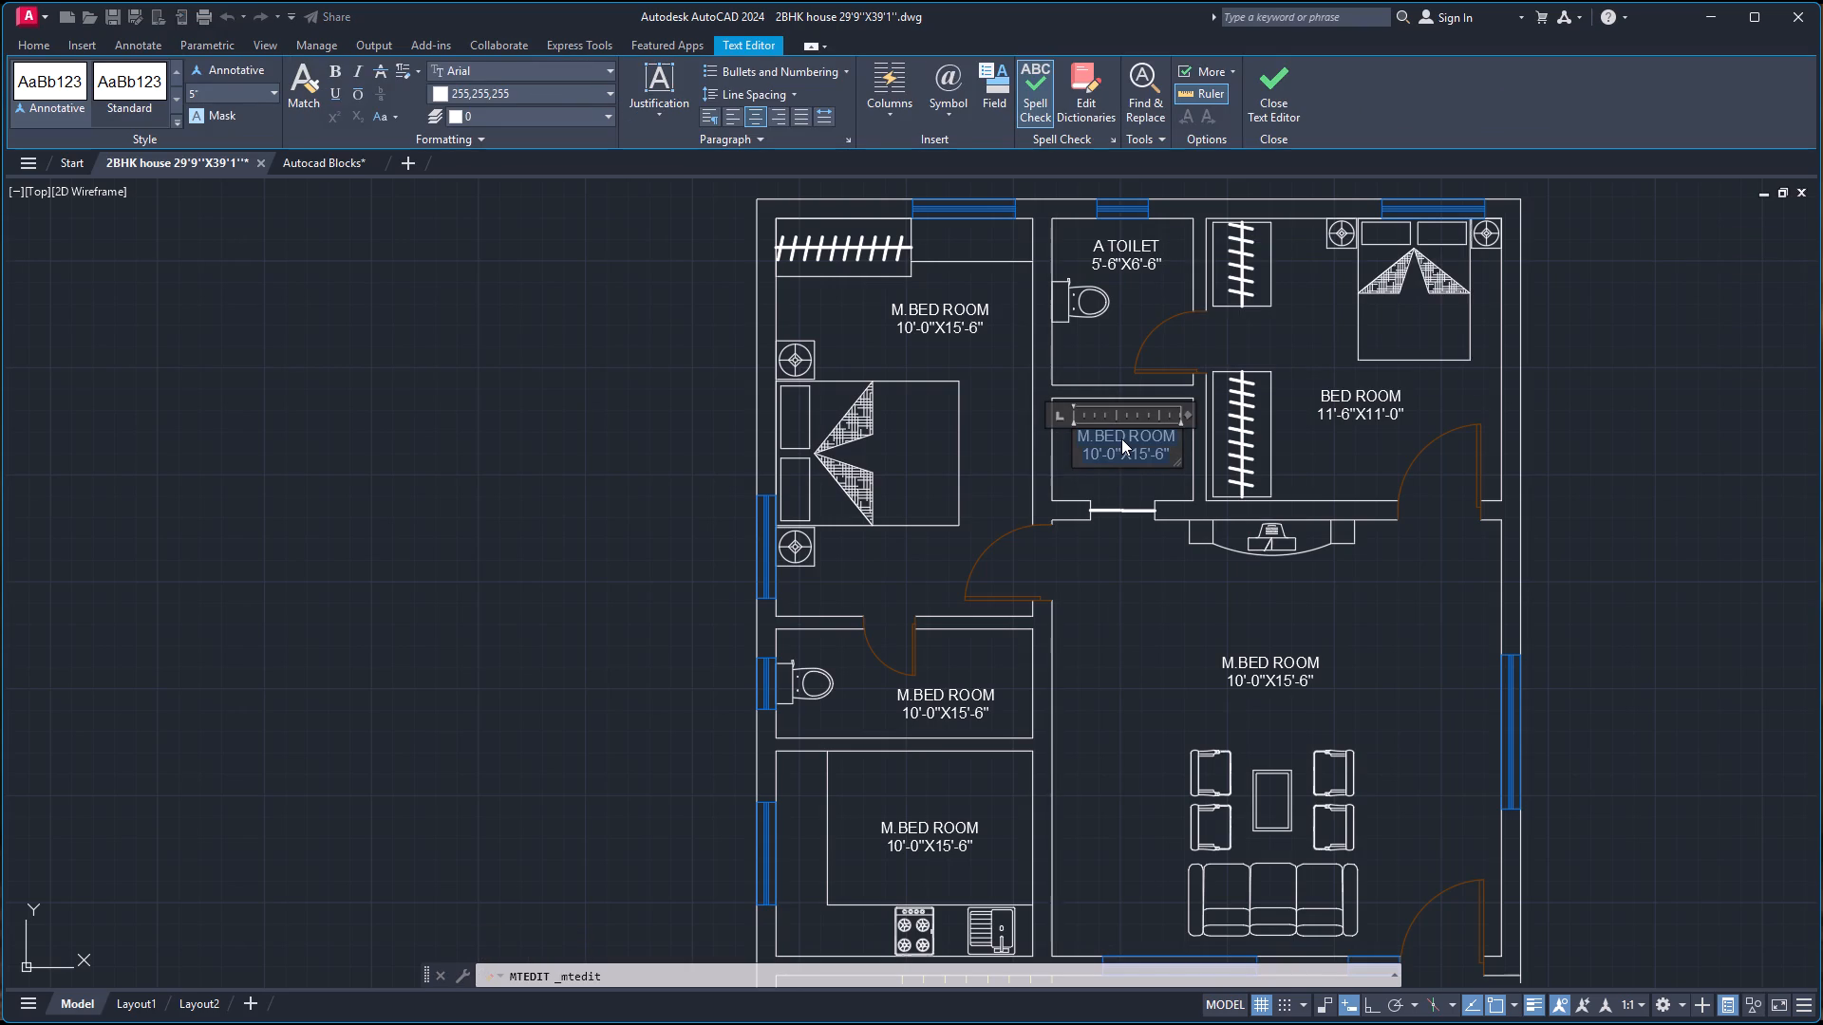
text(POOJA)
key(Return)
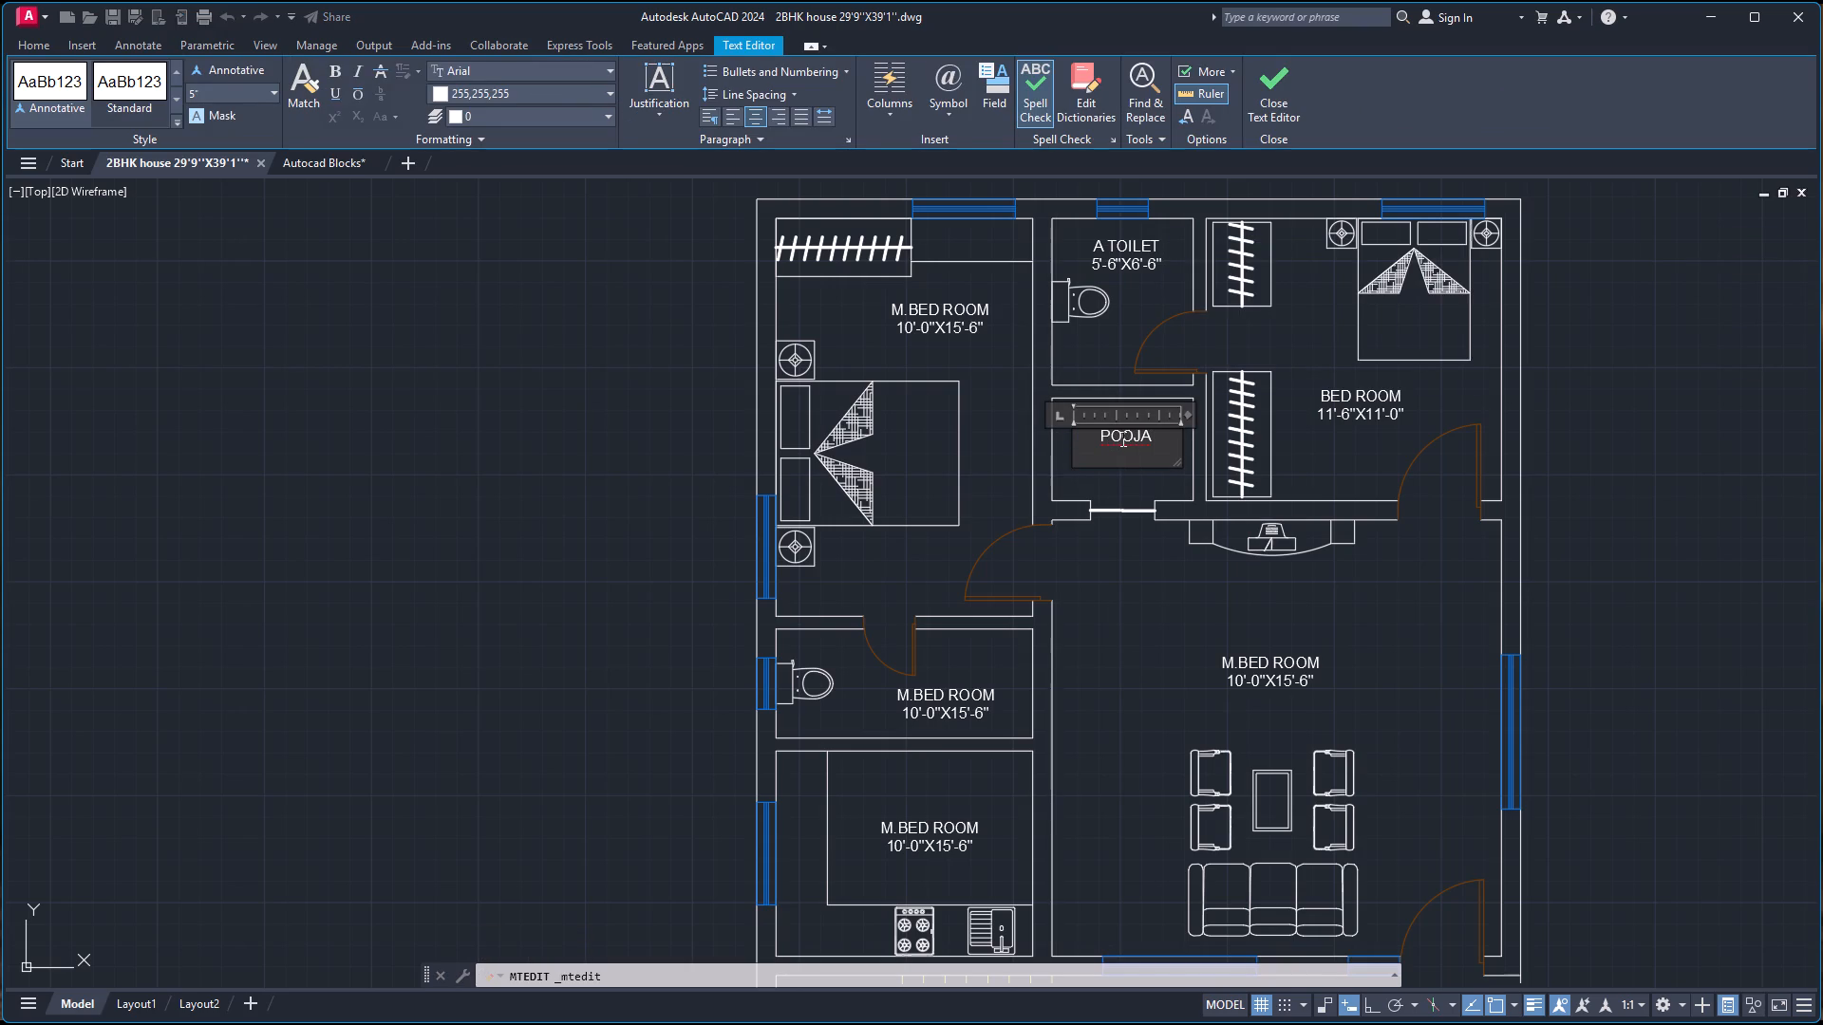
key(5)
text('-)
text(6'')
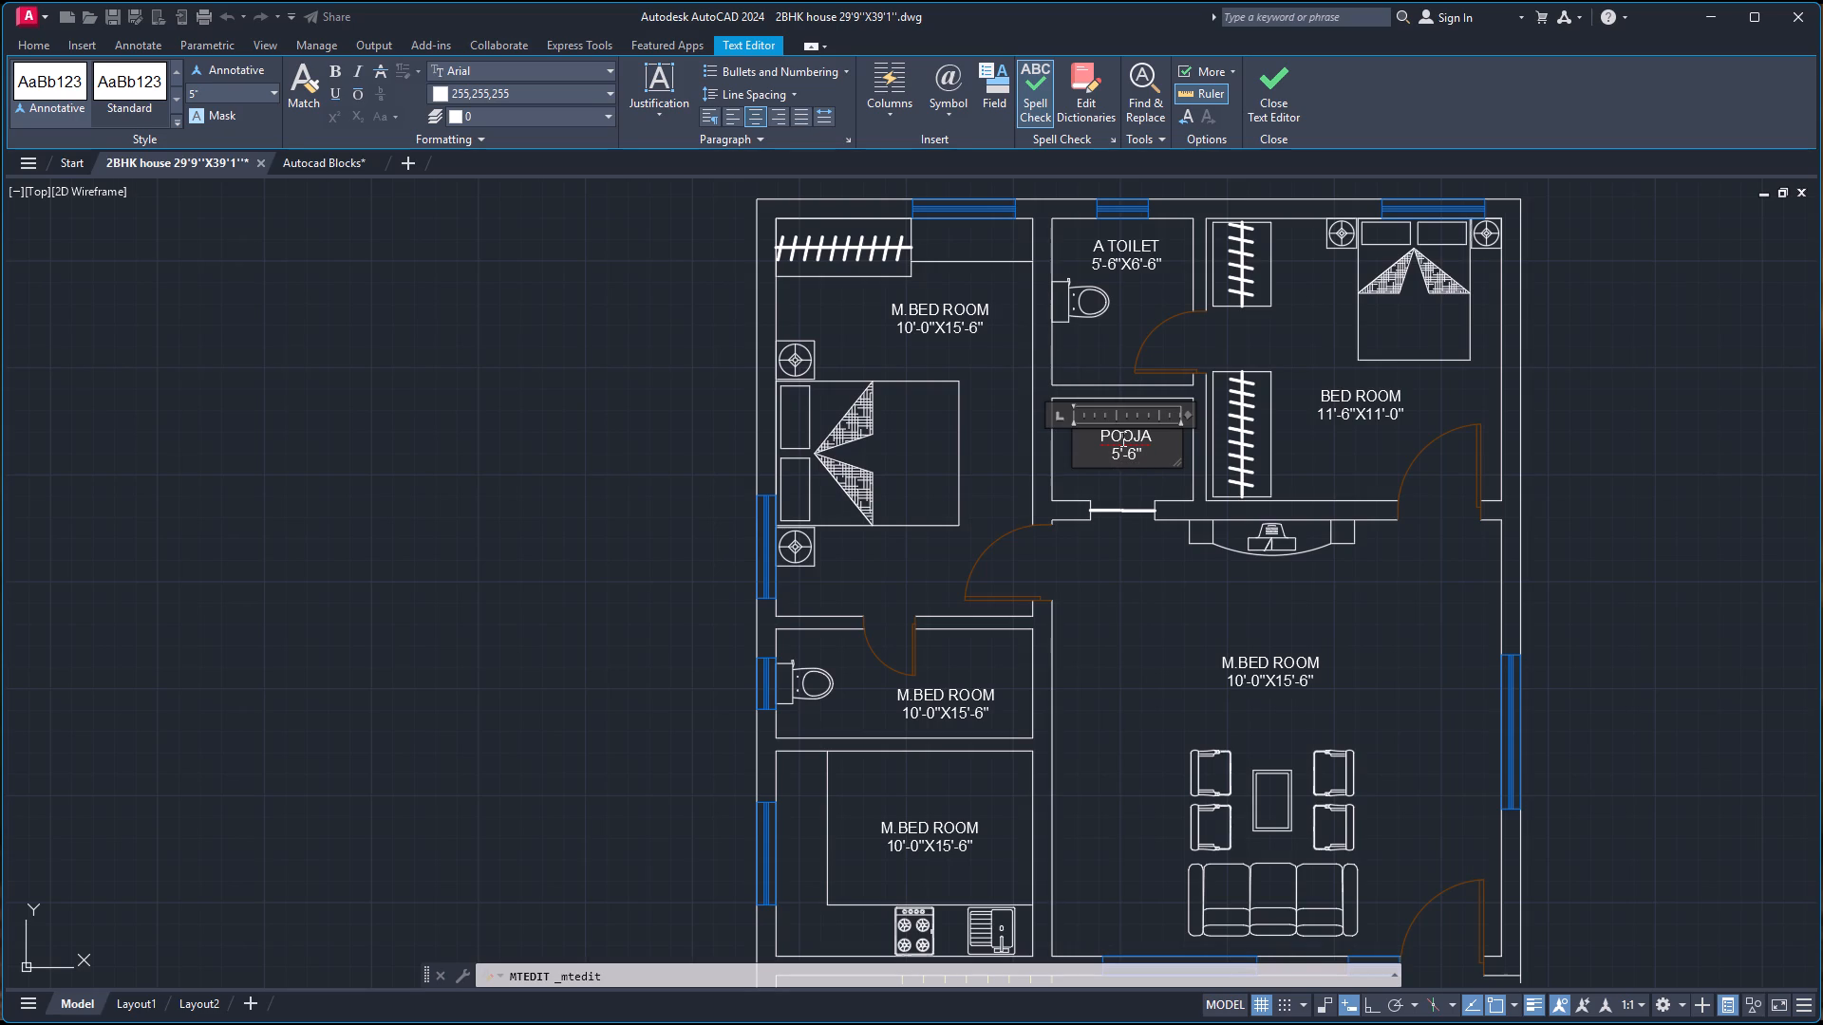
key(x)
text(4'0)
text(--)
key(BackSpace)
key(BackSpace)
key(BackSpace)
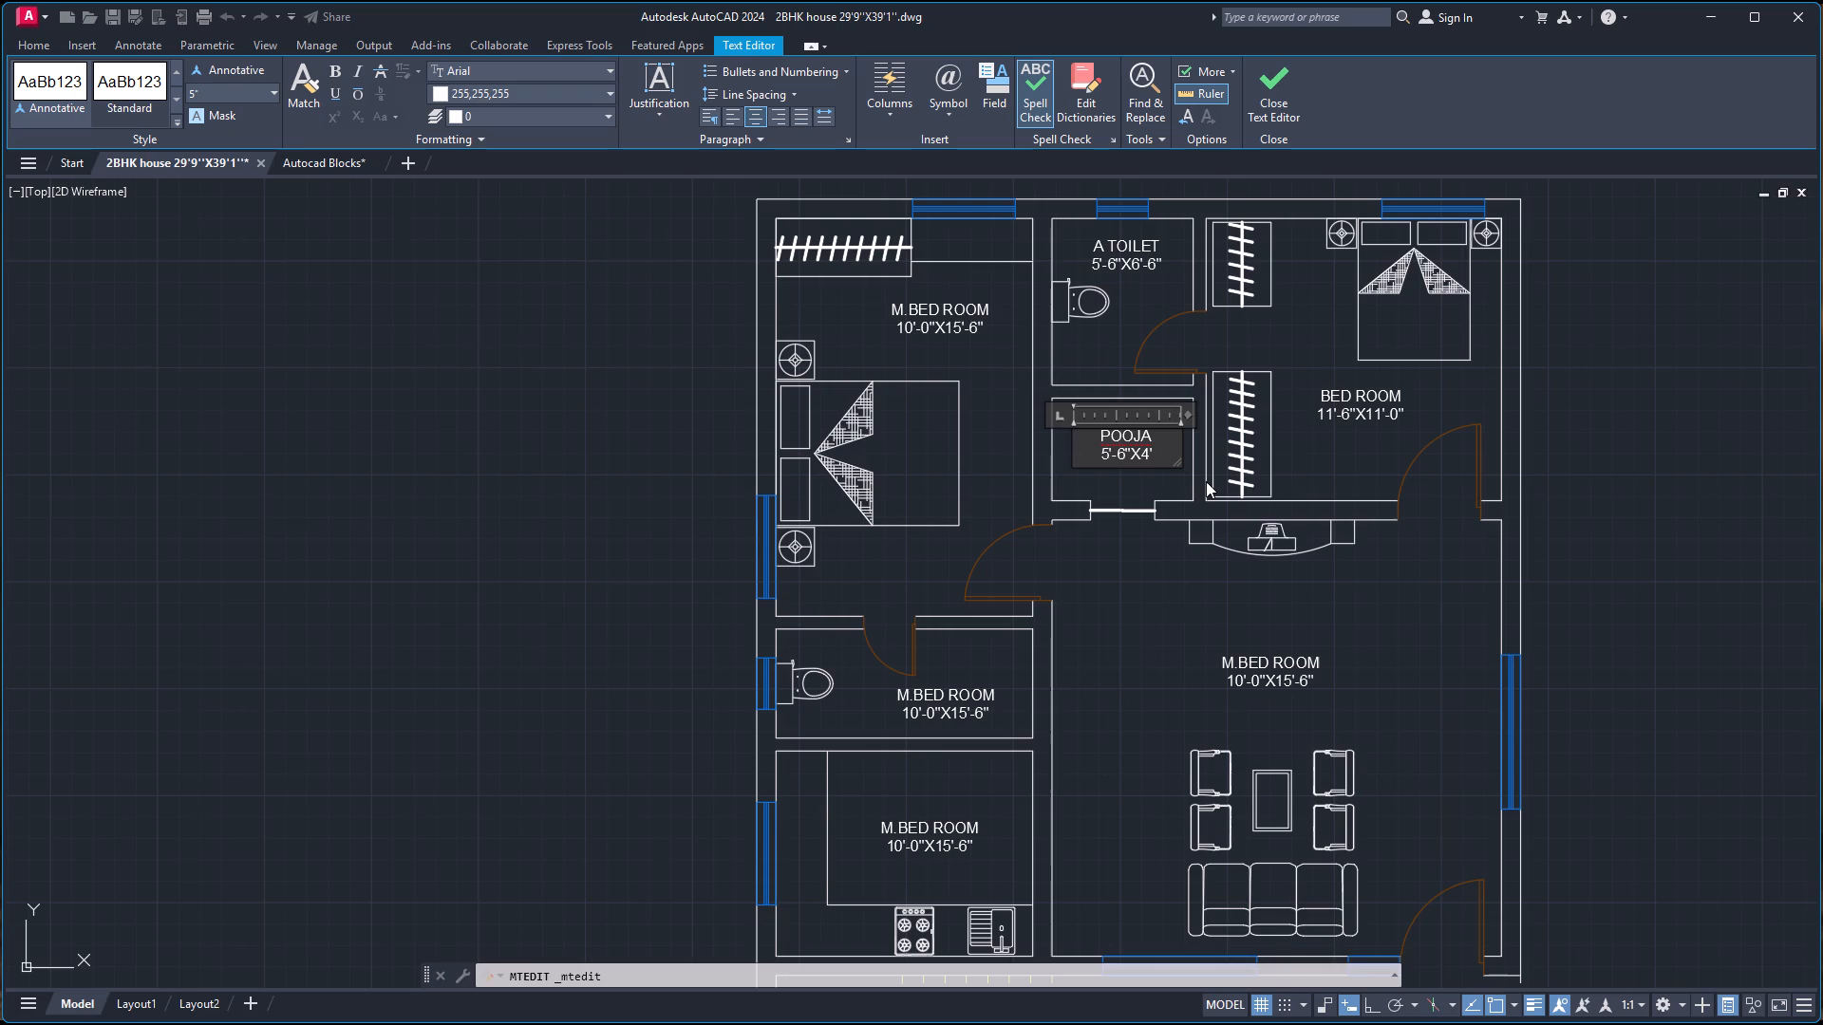
key(apostrophe)
key(BackSpace)
text(-0'')
click(1356, 671)
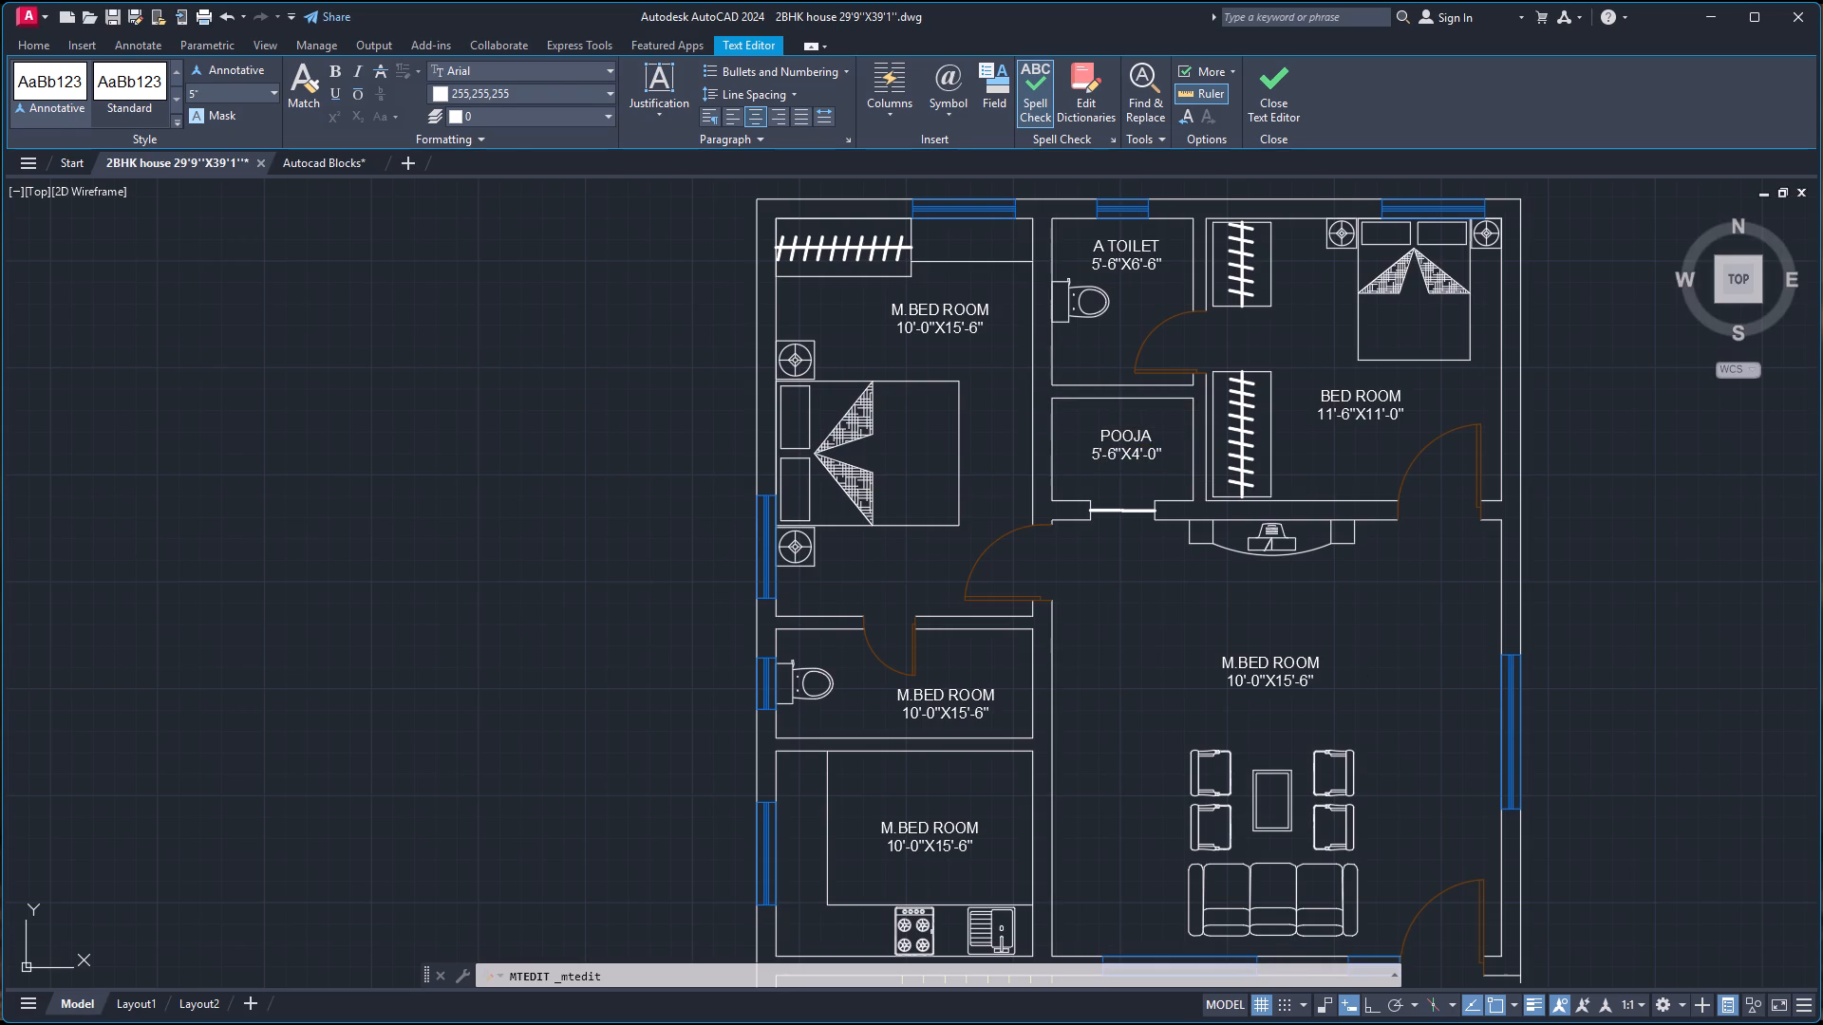
Replace the M.BED ROOM label above the sofa set with LIVING and 17'-6''X17'-0'' on a second line.
double_click(1282, 659)
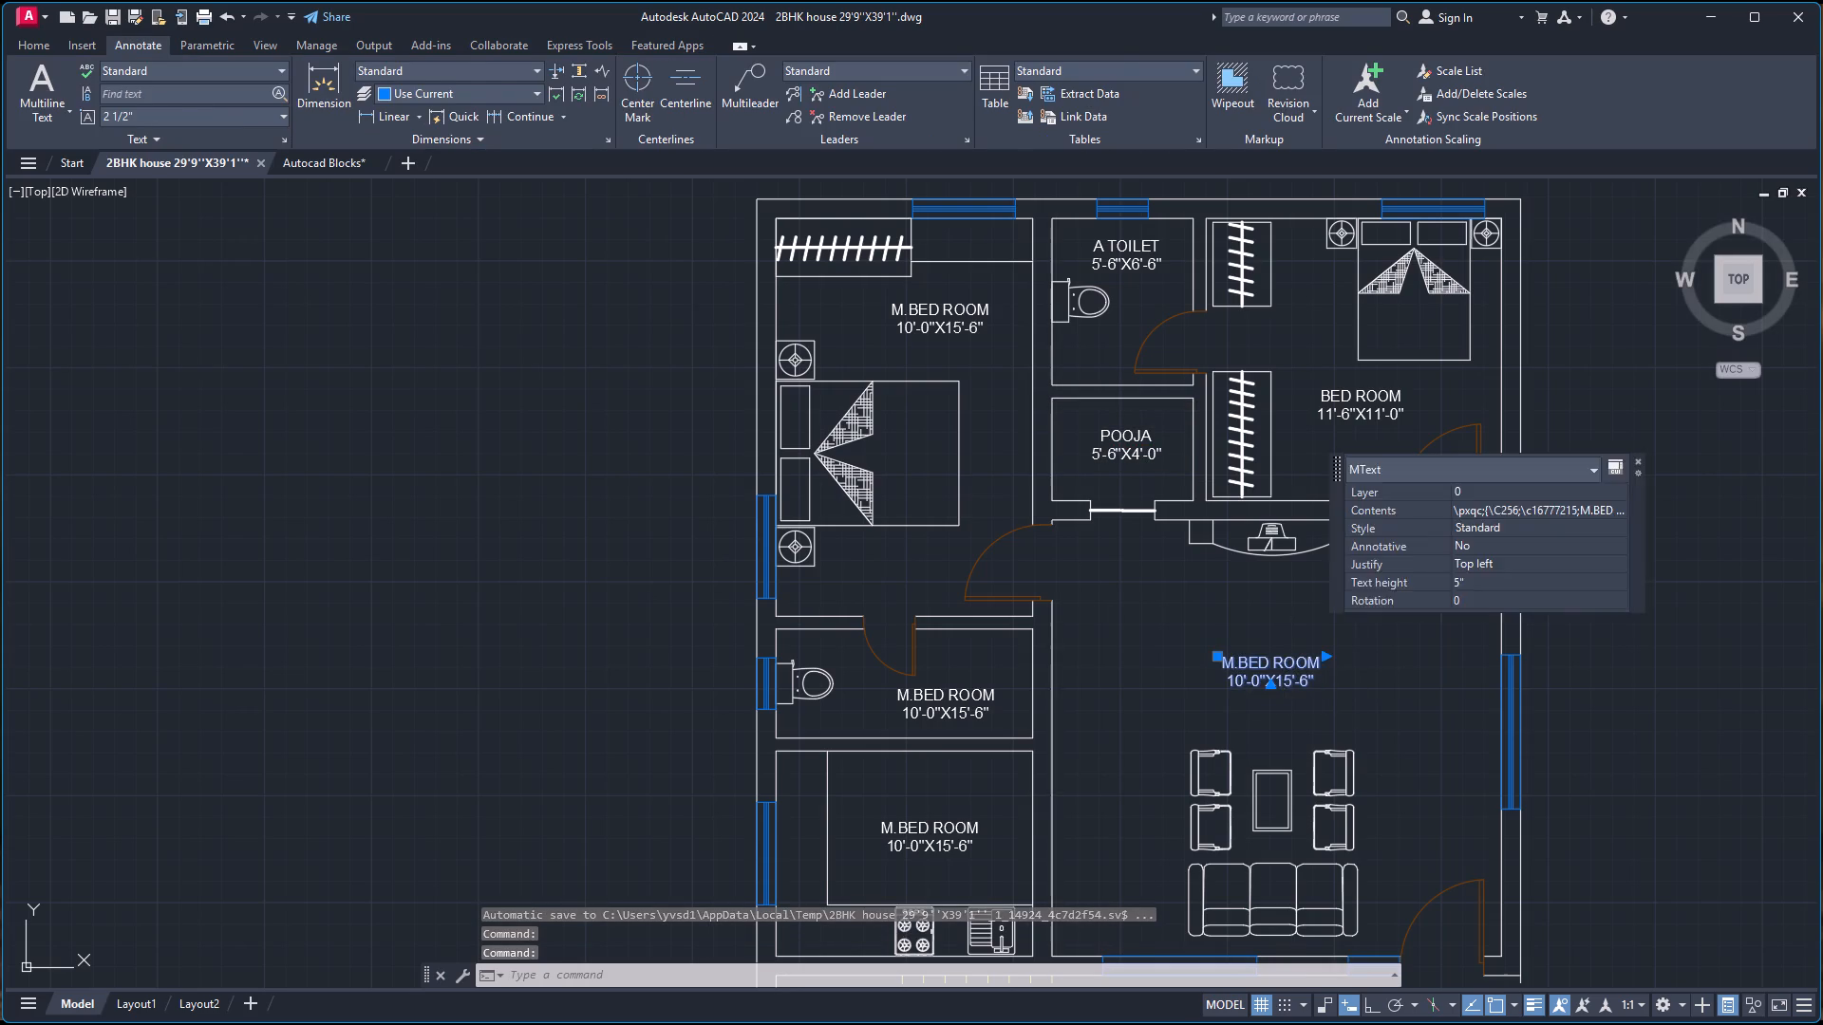
key(ctrl+a)
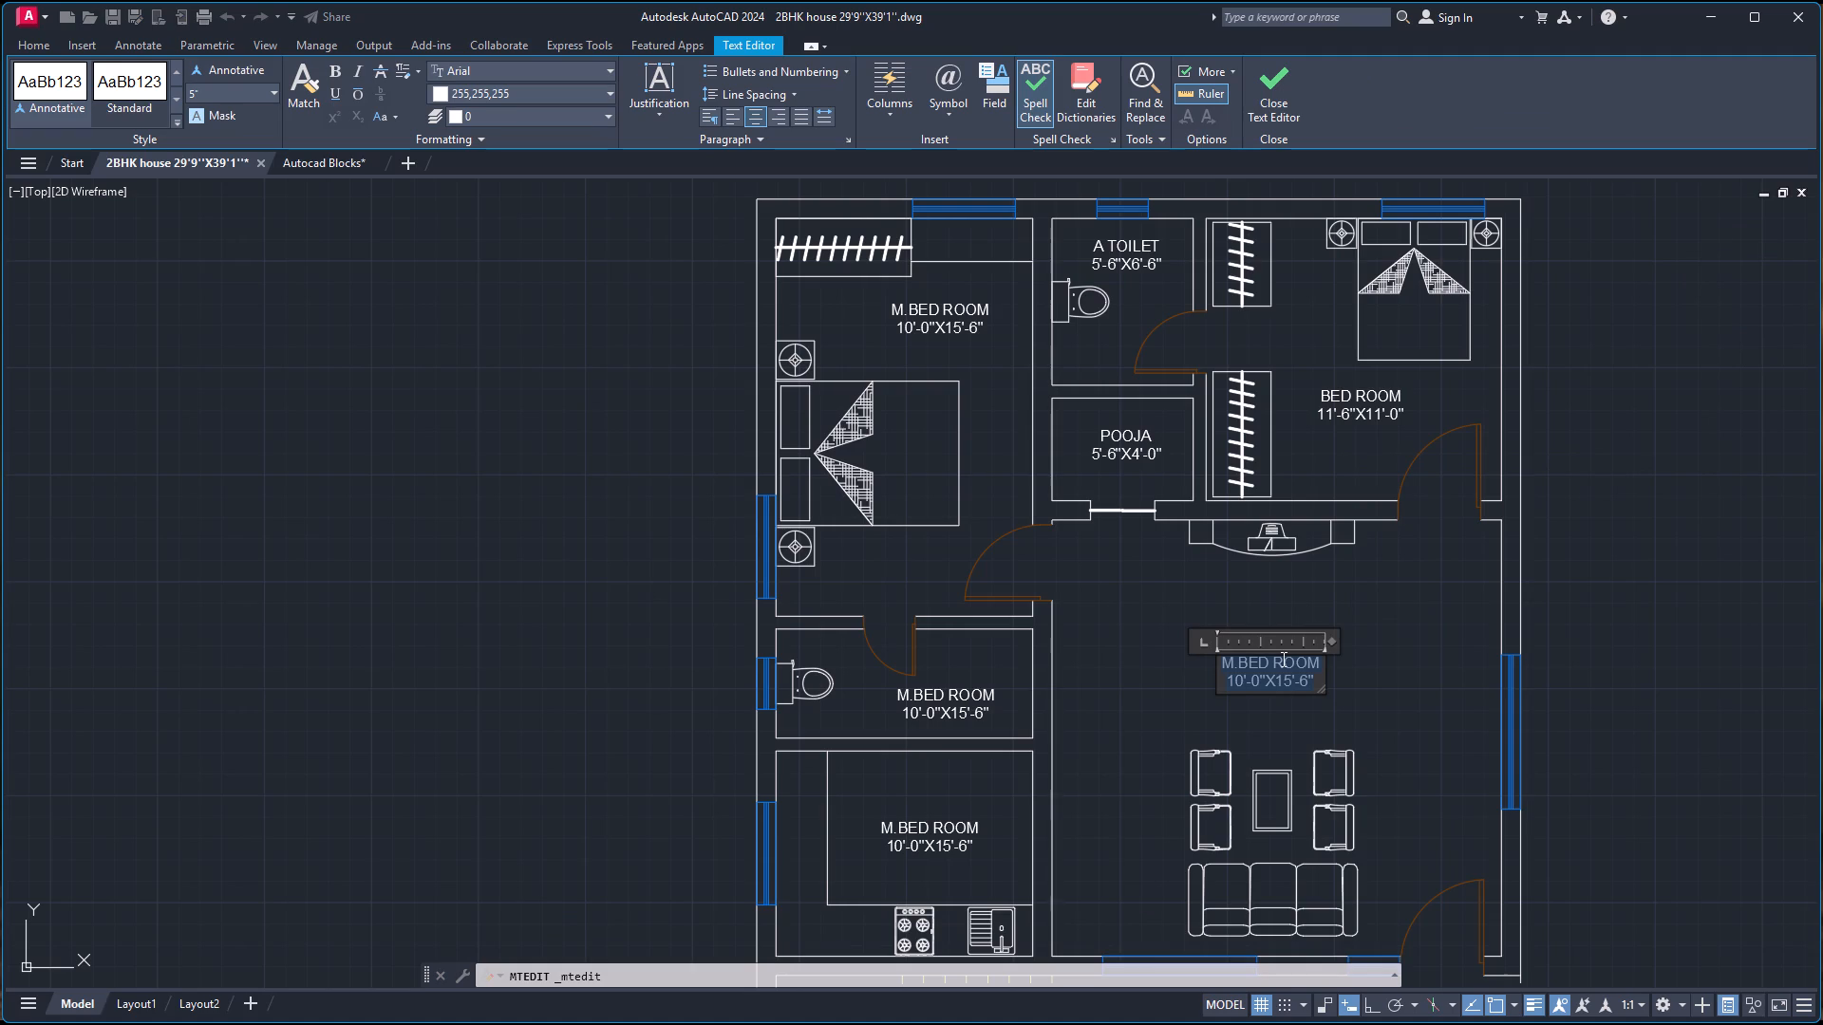
text(LIVING)
key(space)
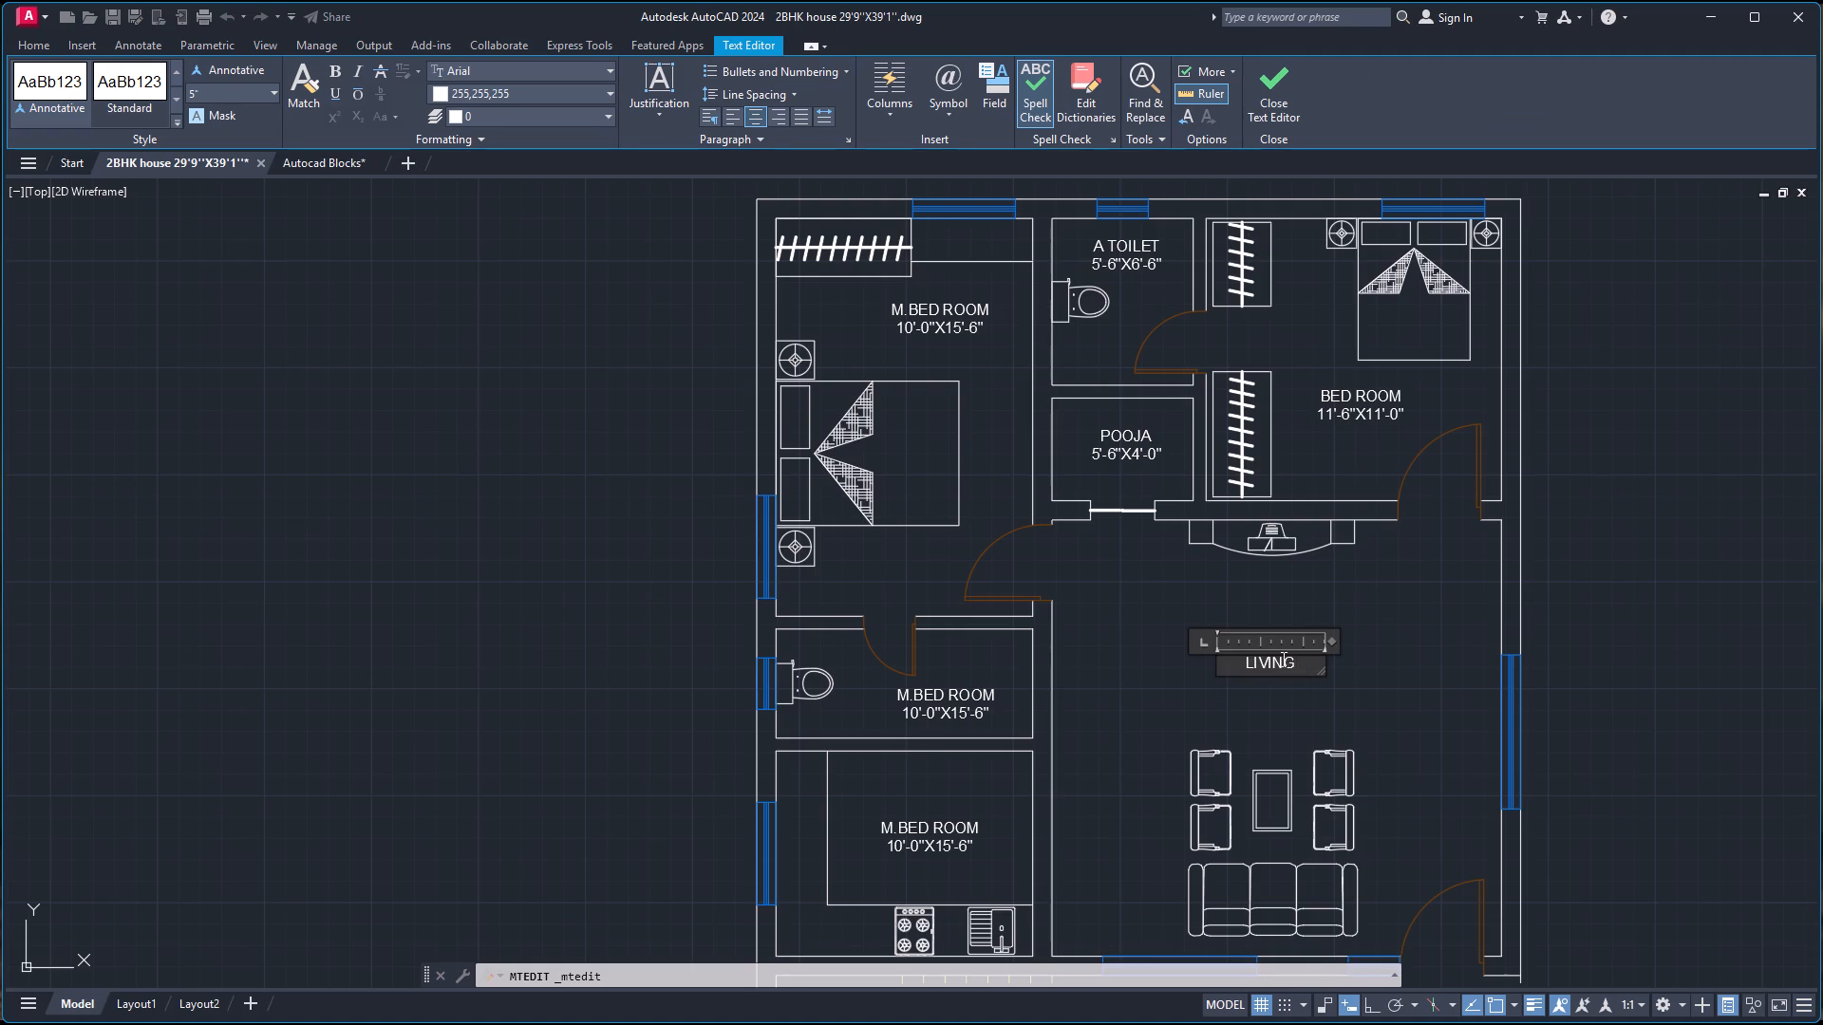
key(BackSpace)
key(Return)
key(space)
key(BackSpace)
key(BackSpace)
key(BackSpace)
key(Return)
text(17'-)
key(6)
text(''X)
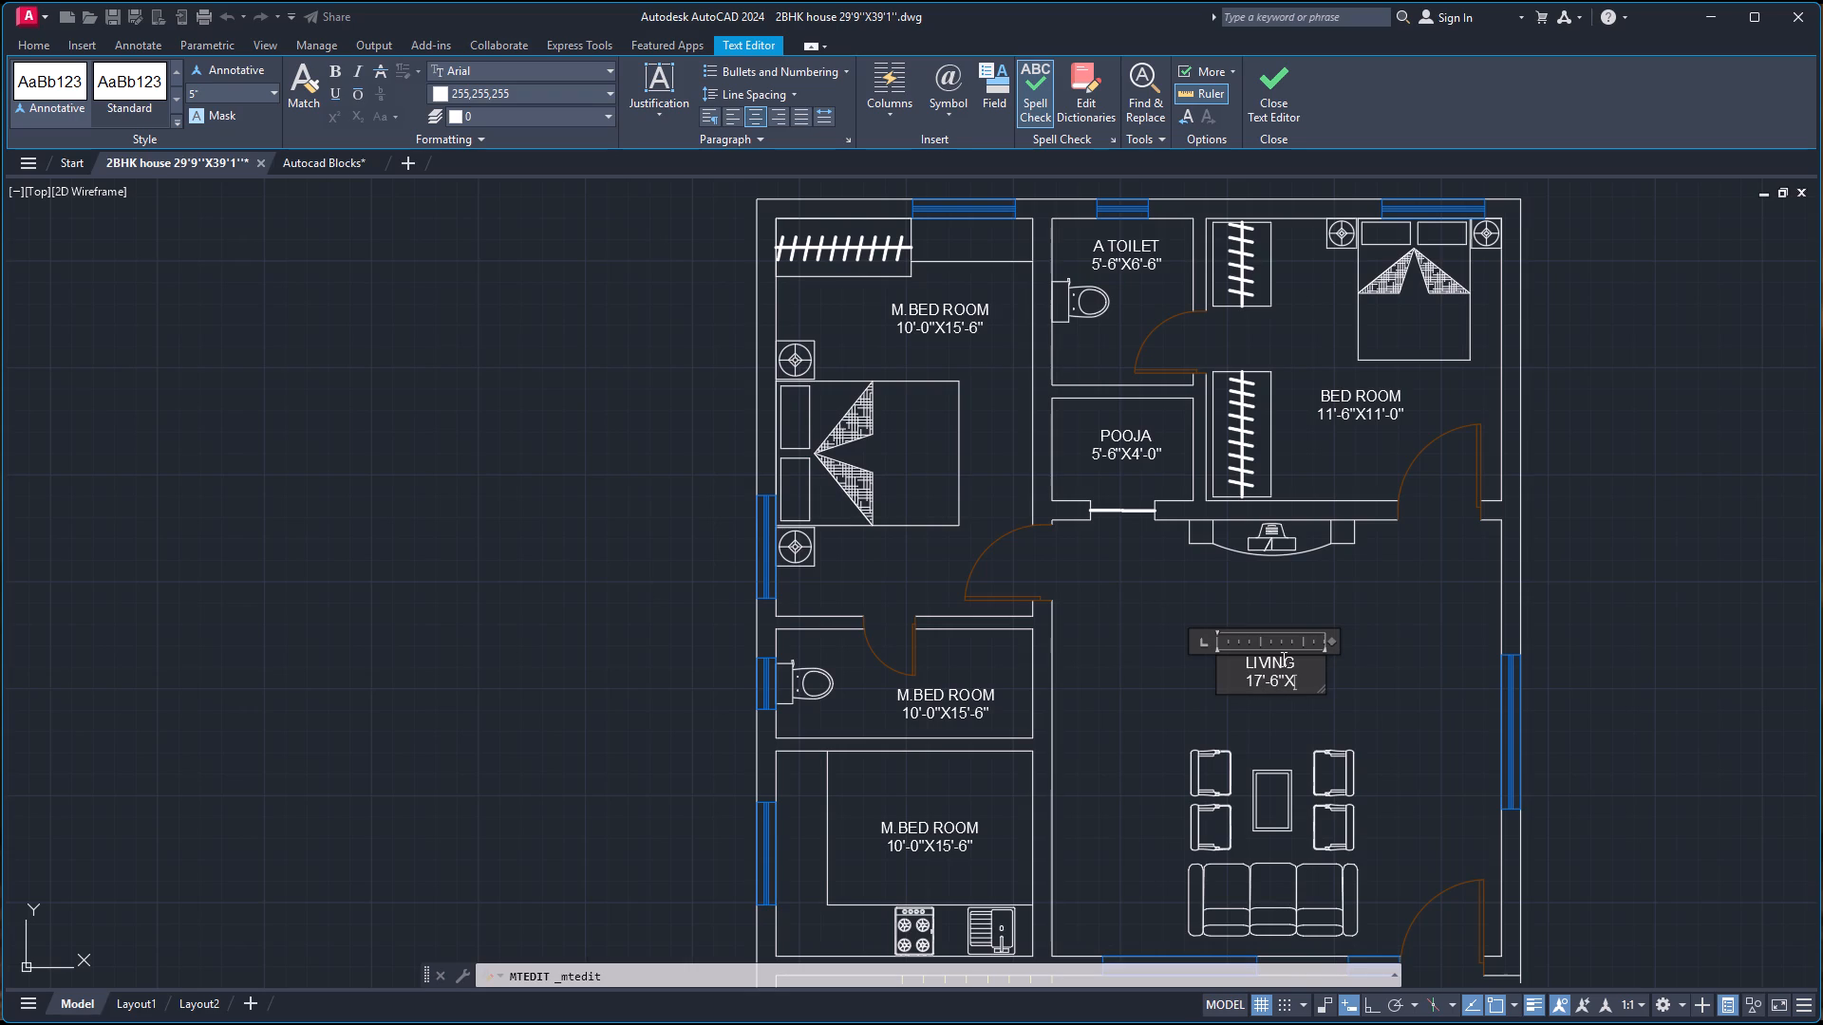
text(17')
text(-0'')
click(1420, 717)
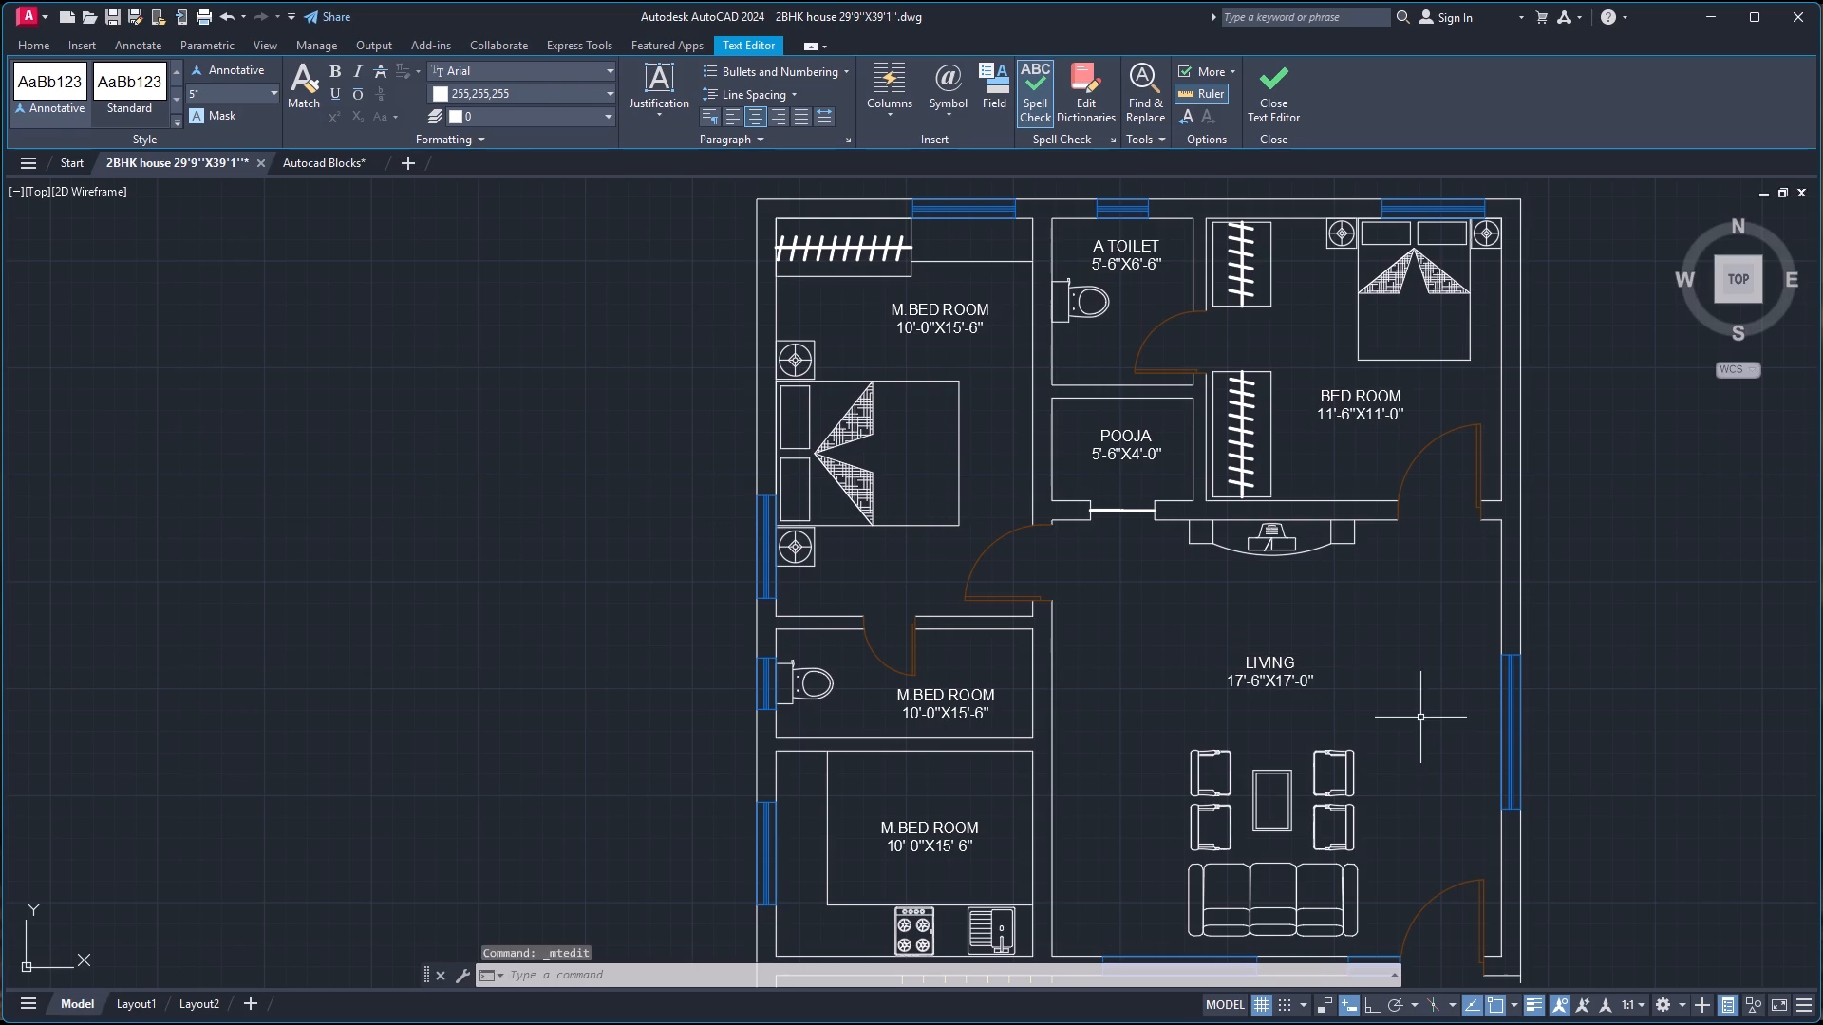
Replace the label in the west toilet with A TOILET and 10'-0''X4'-3'' on a second line.
double_click(930, 695)
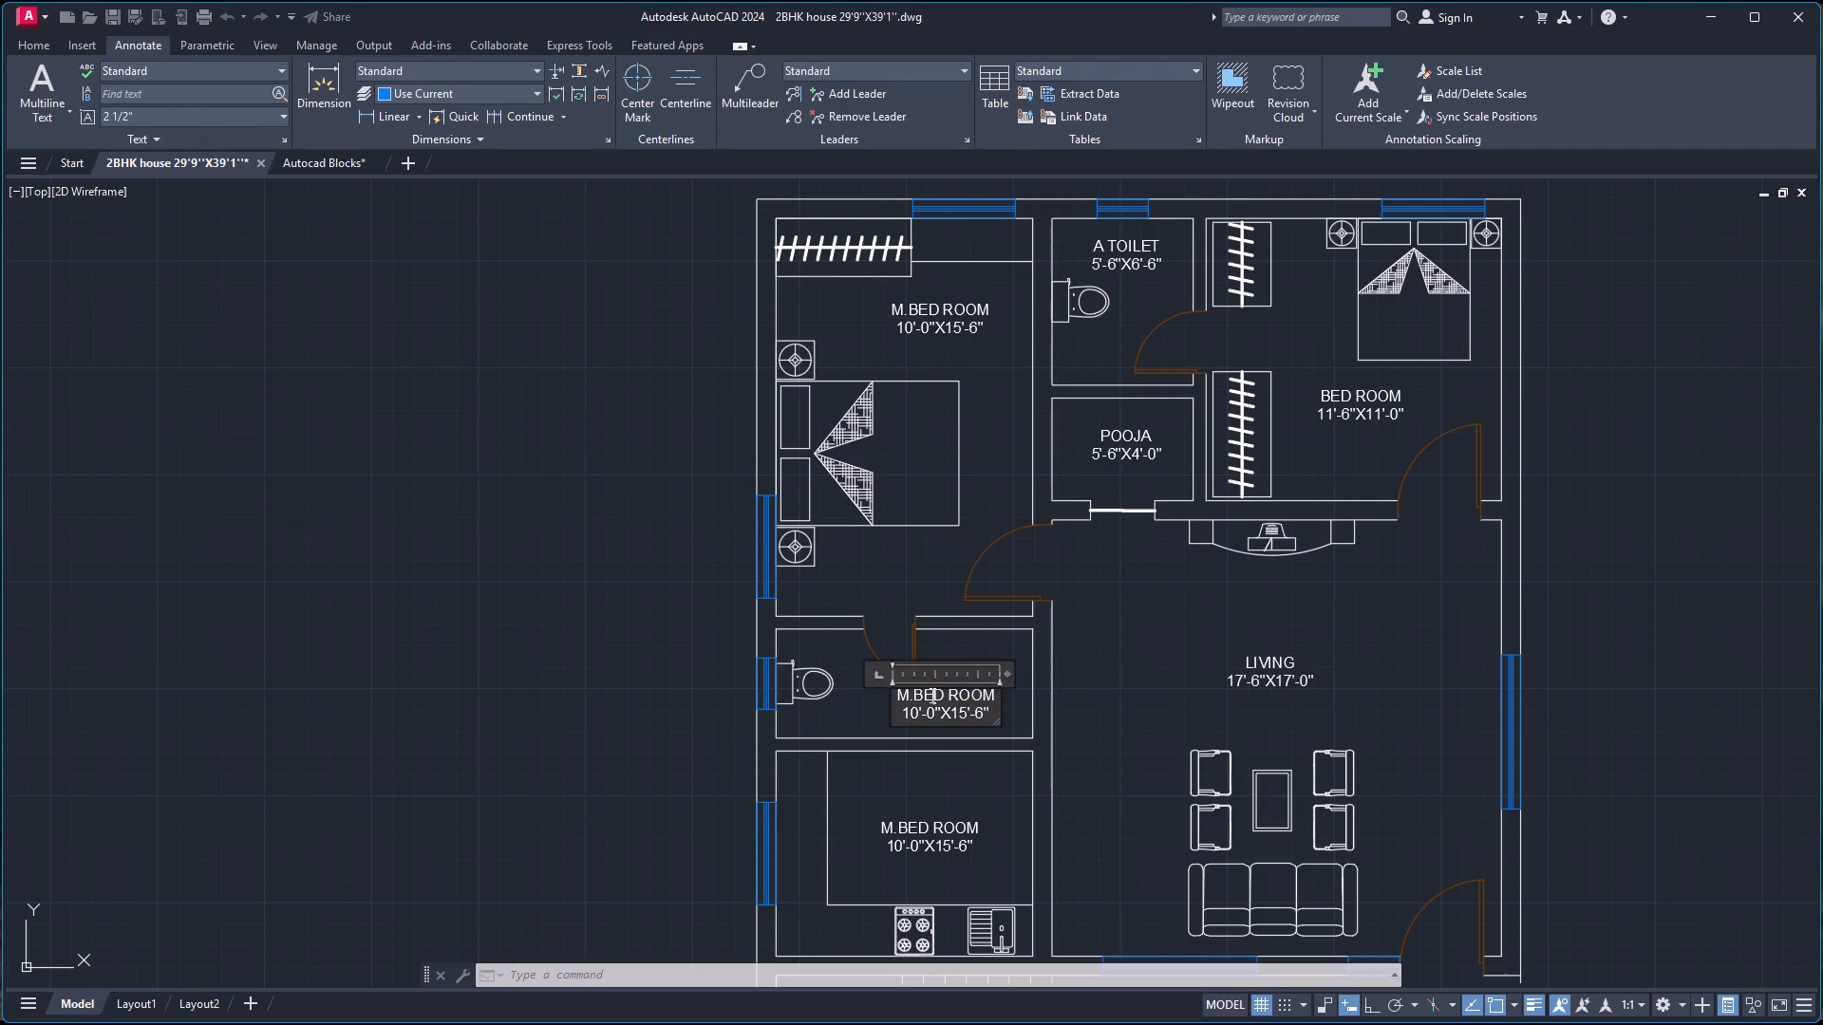
key(ctrl+a)
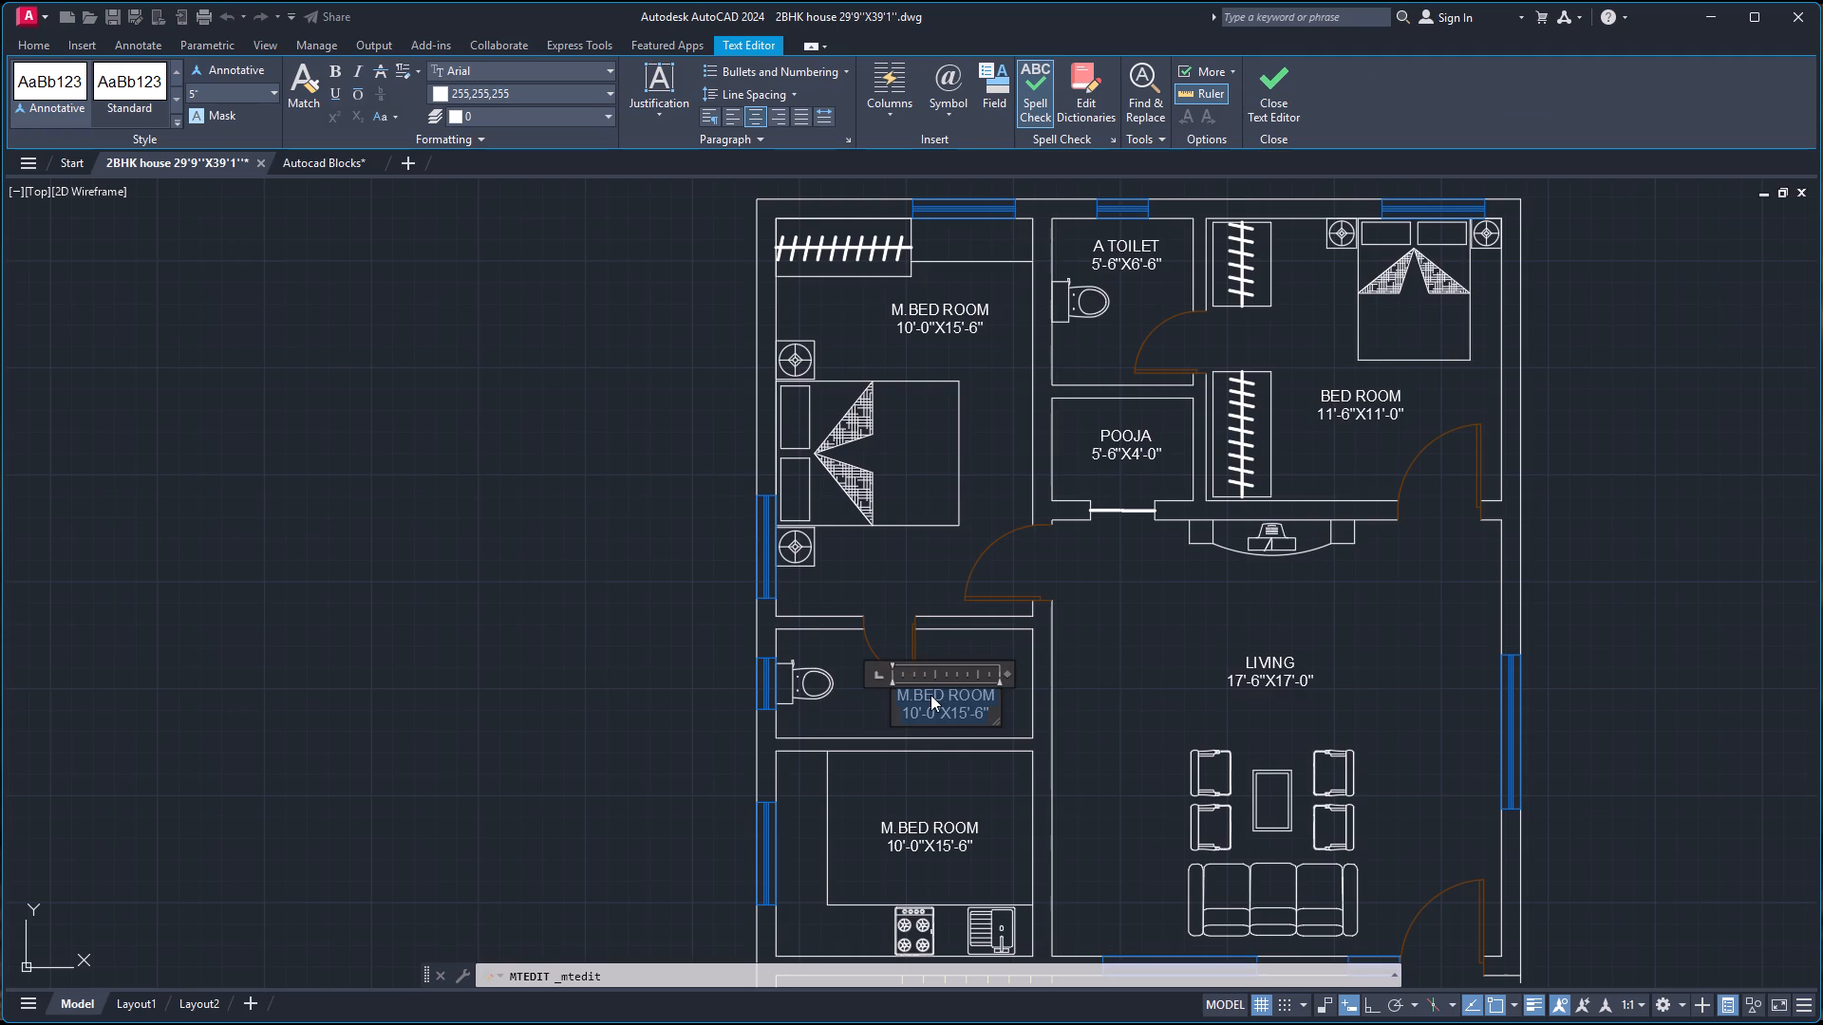
text(A TOI)
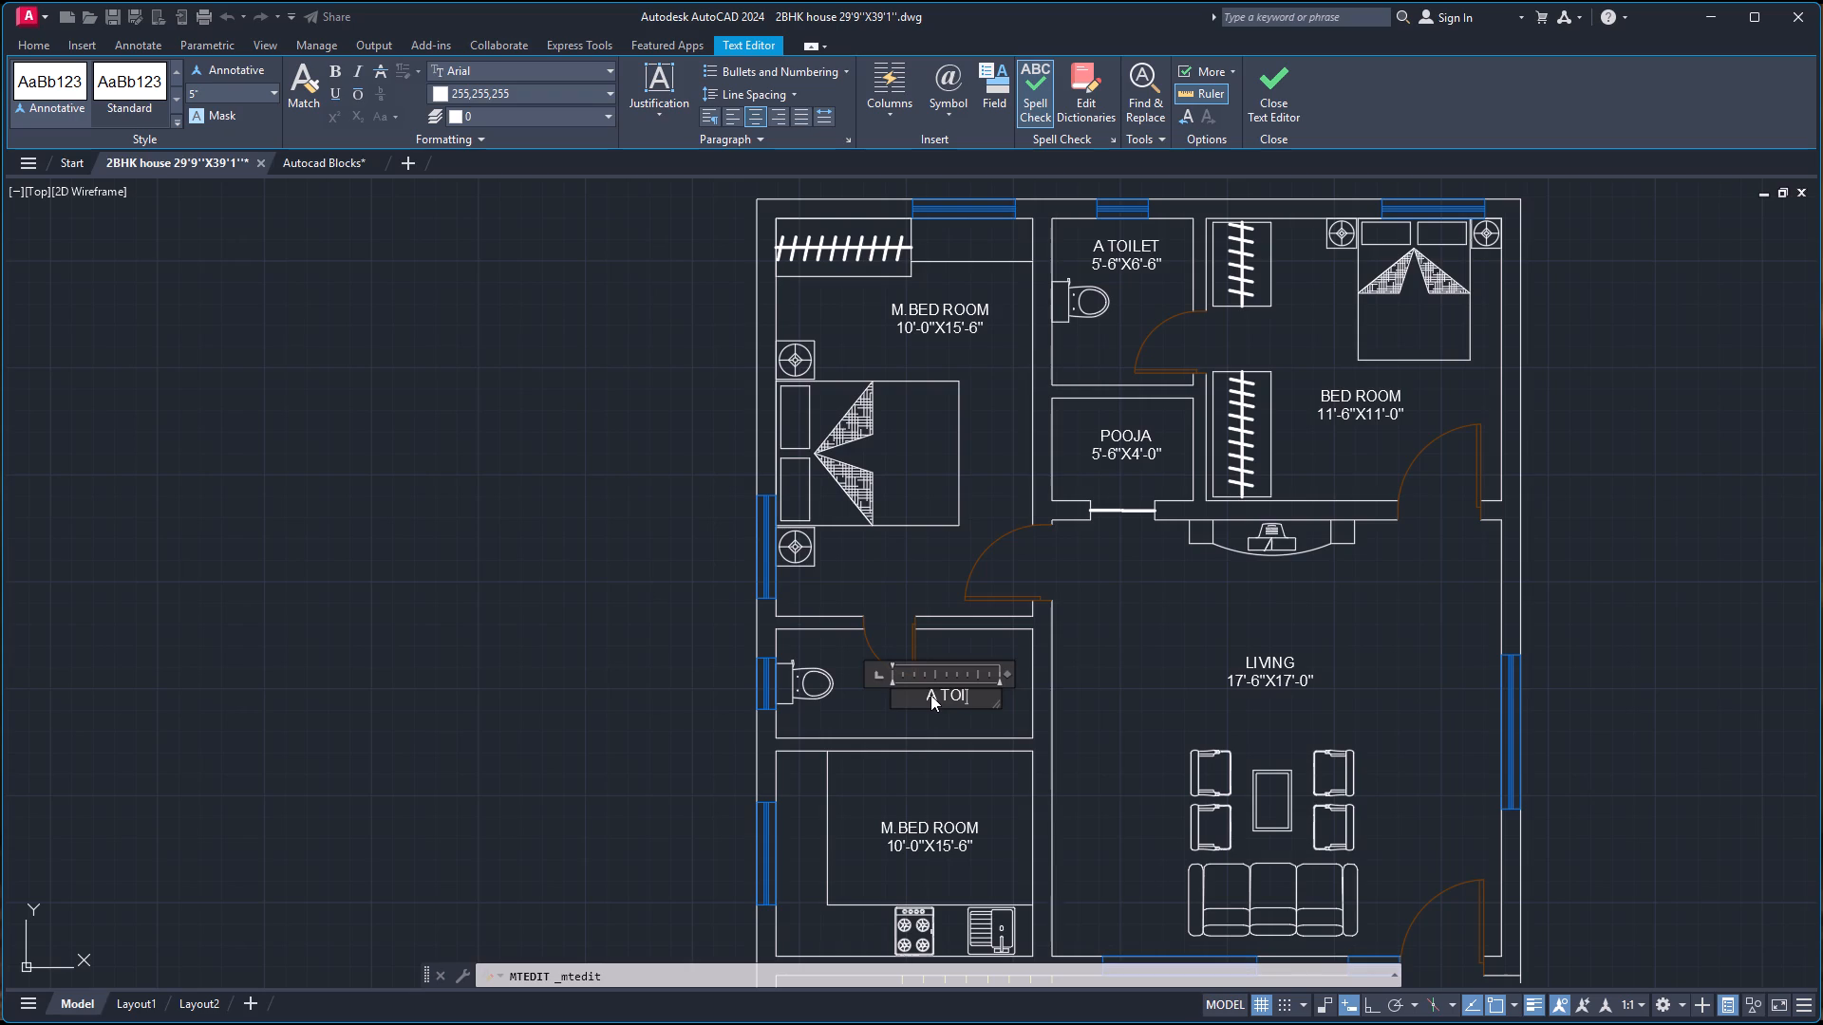
text(LET)
key(Return)
text(10'-0''X)
text(4'-)
text(3'')
click(1180, 736)
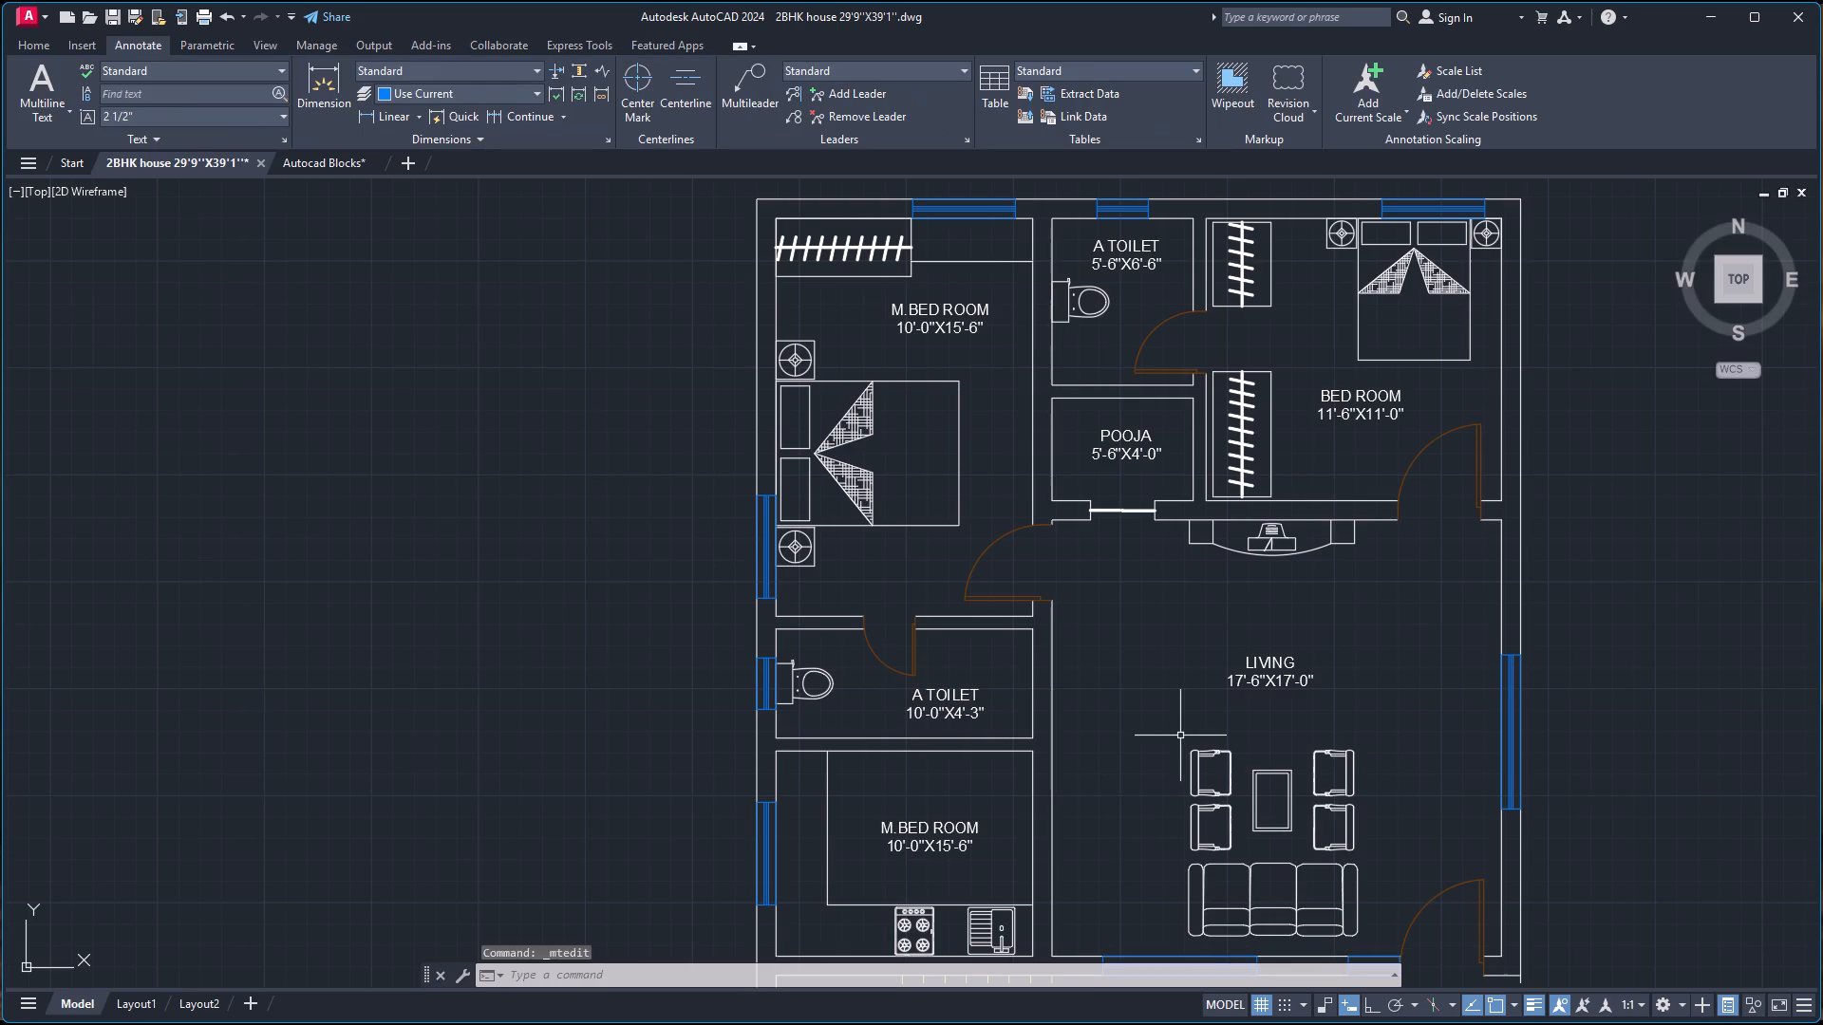
Replace the label in the room with the stove and sink with KITCHEN and 10'-0''X8'-0'' on a second line.
double_click(919, 830)
key(ctrl+a)
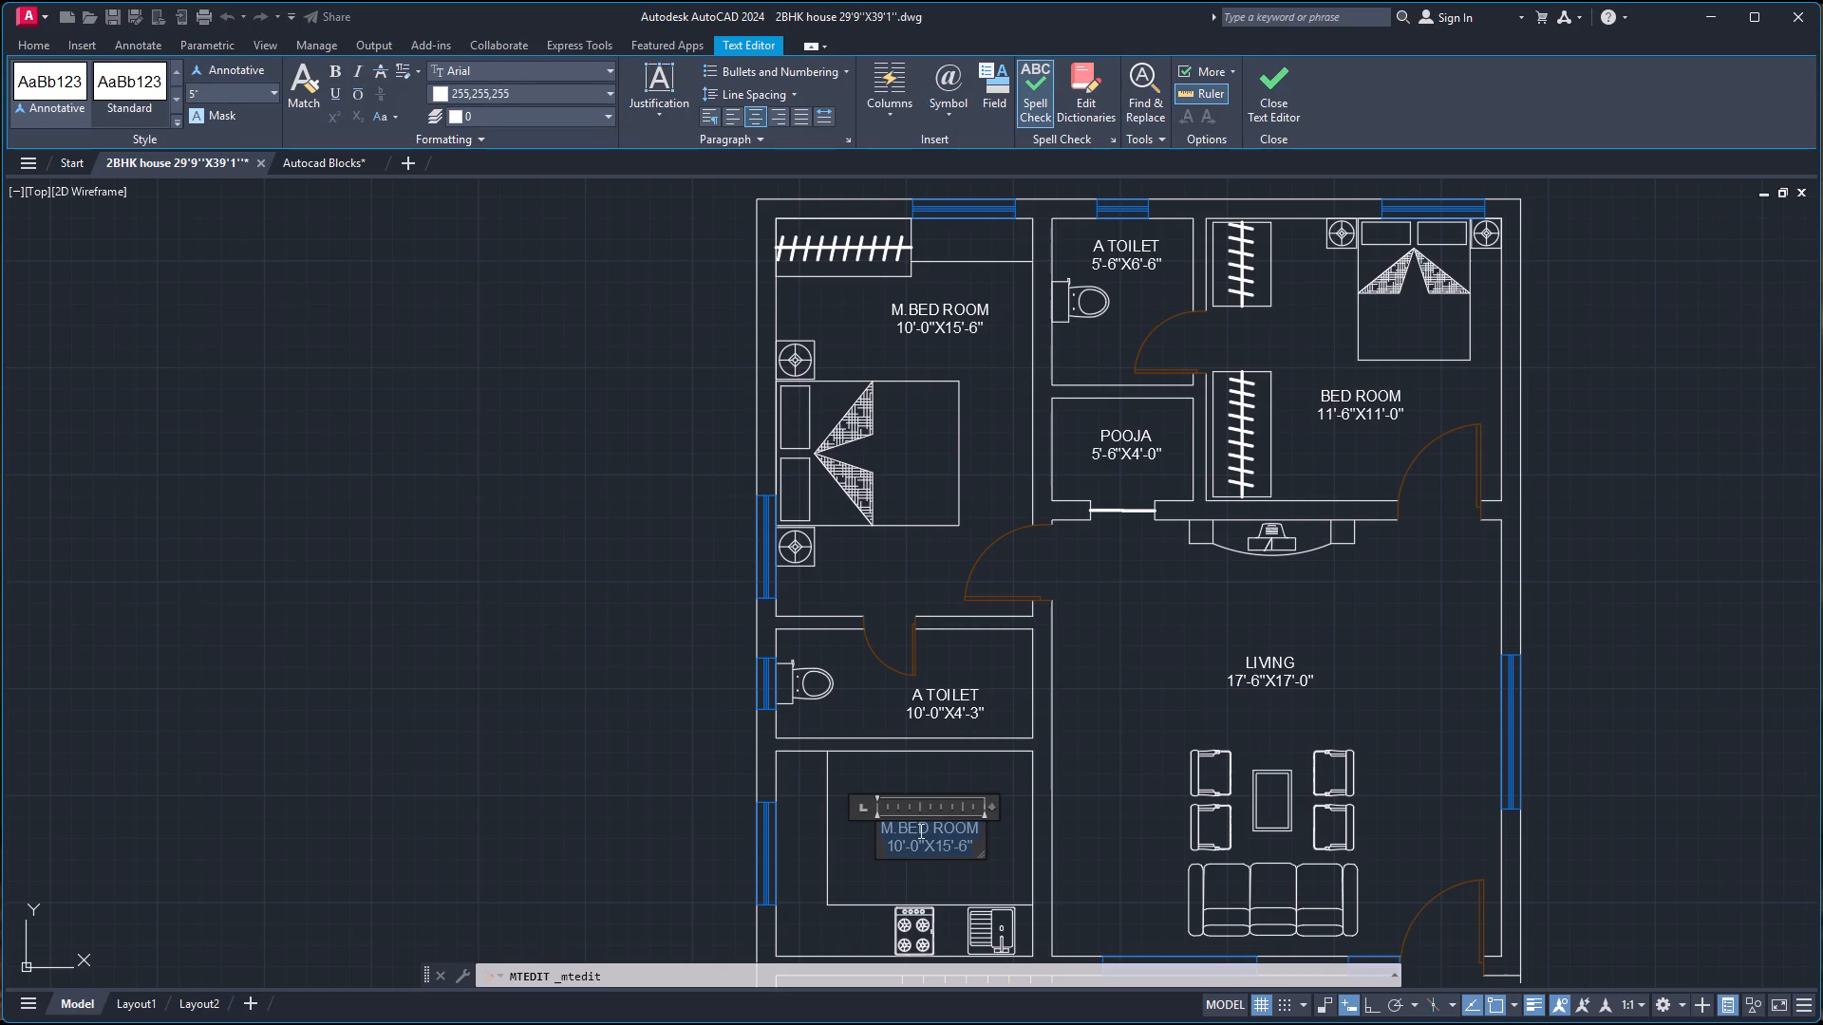
text(KI)
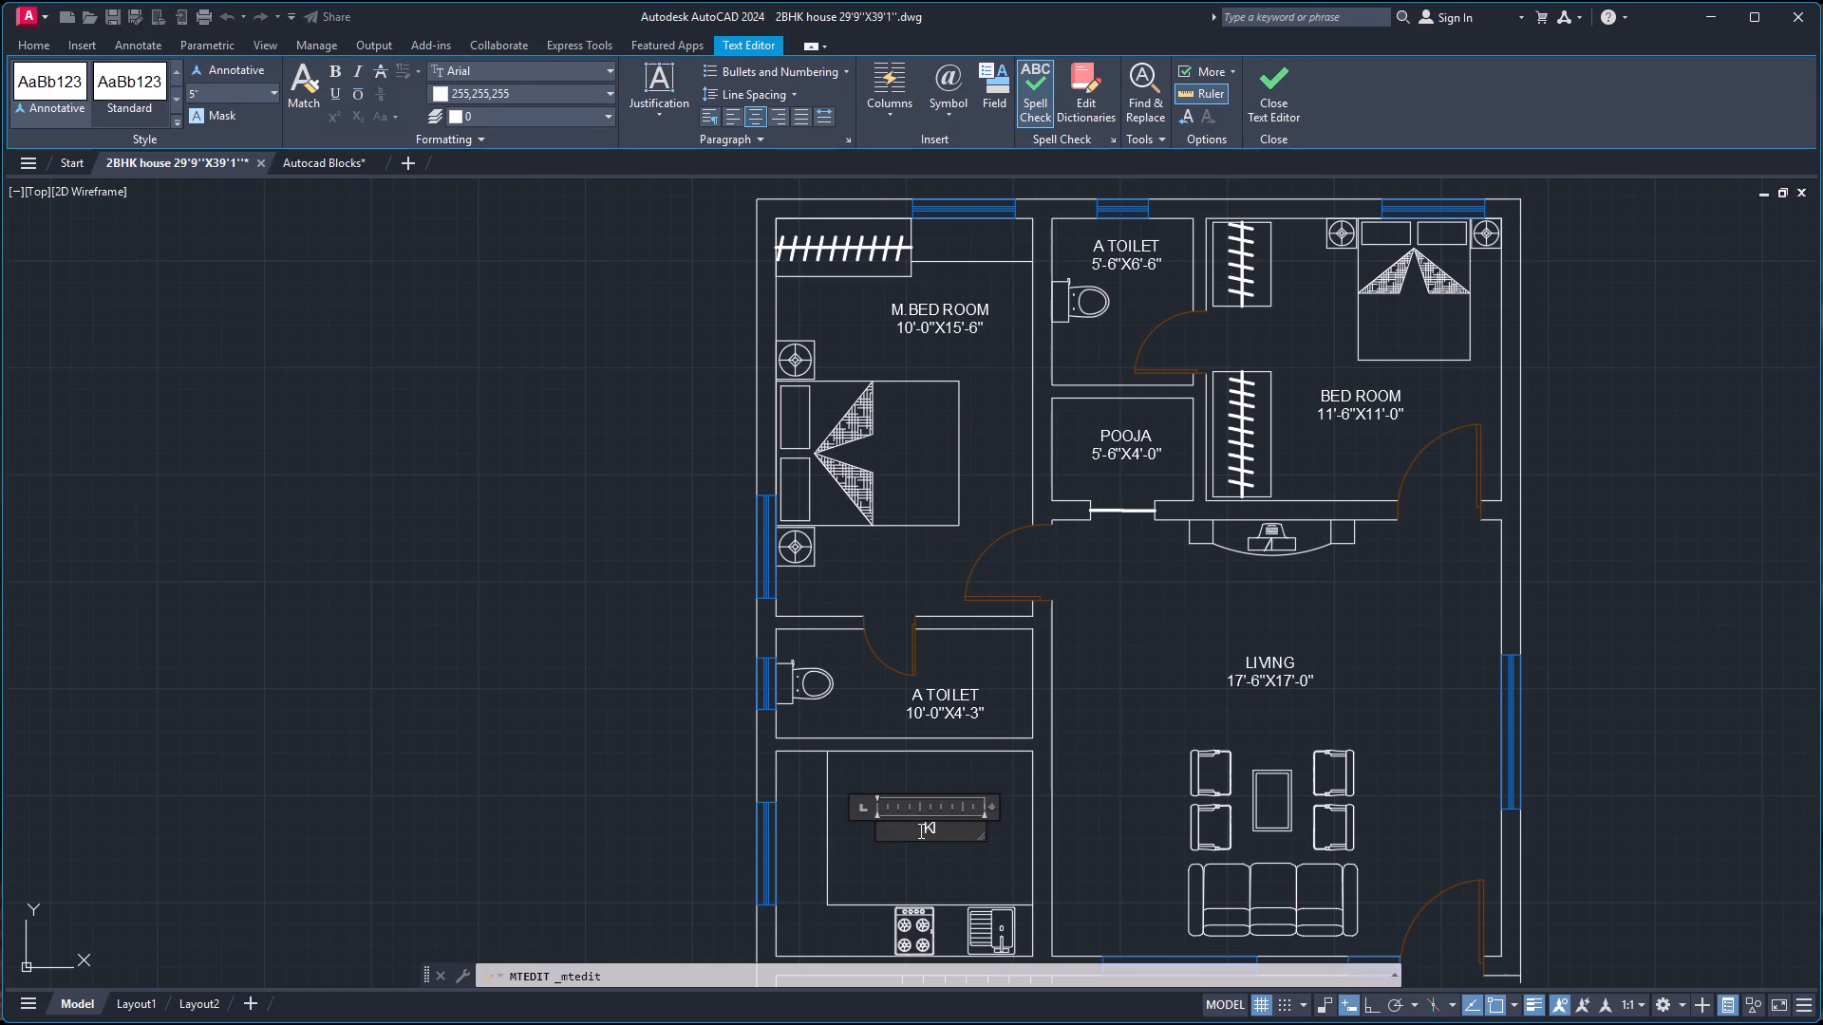
text(TCHEN)
key(space)
key(BackSpace)
key(Return)
text(10'-0'')
key(x)
text(8'-)
text(0'')
click(1069, 733)
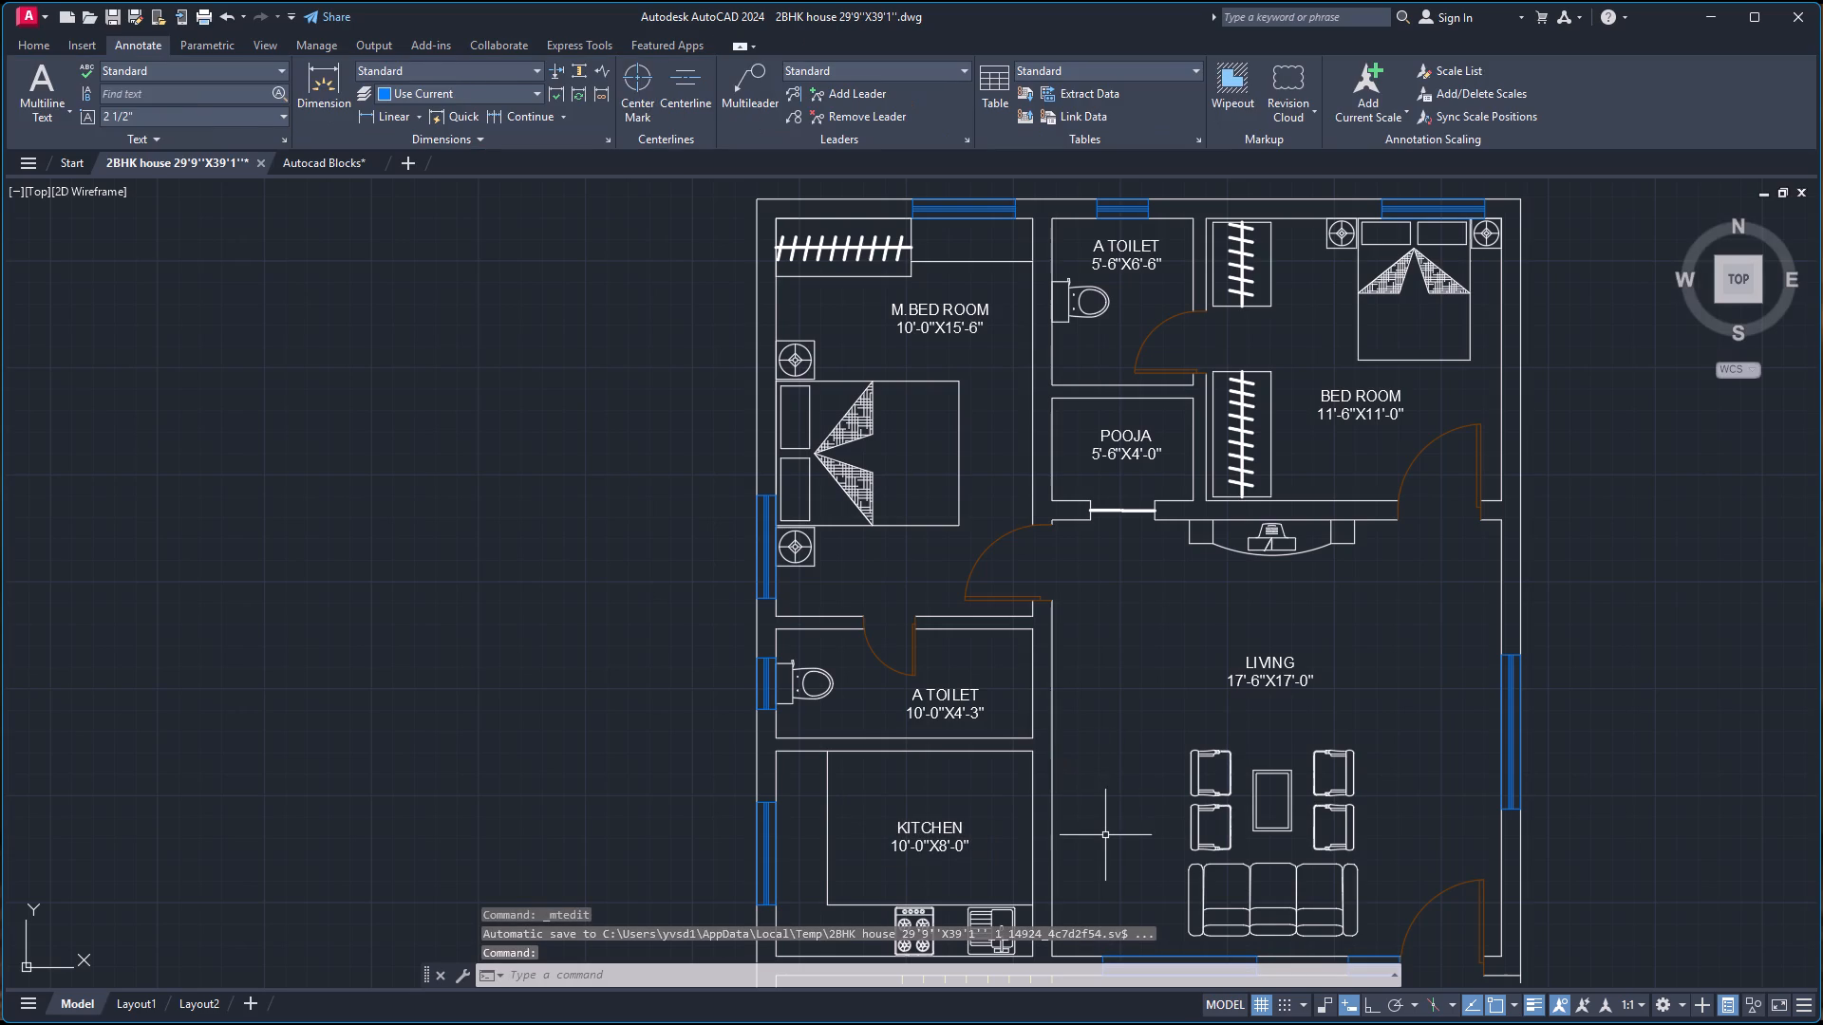
Move the two counter-edge lines in the kitchen to the Kitchen layer.
scroll(1121, 820, down, 2)
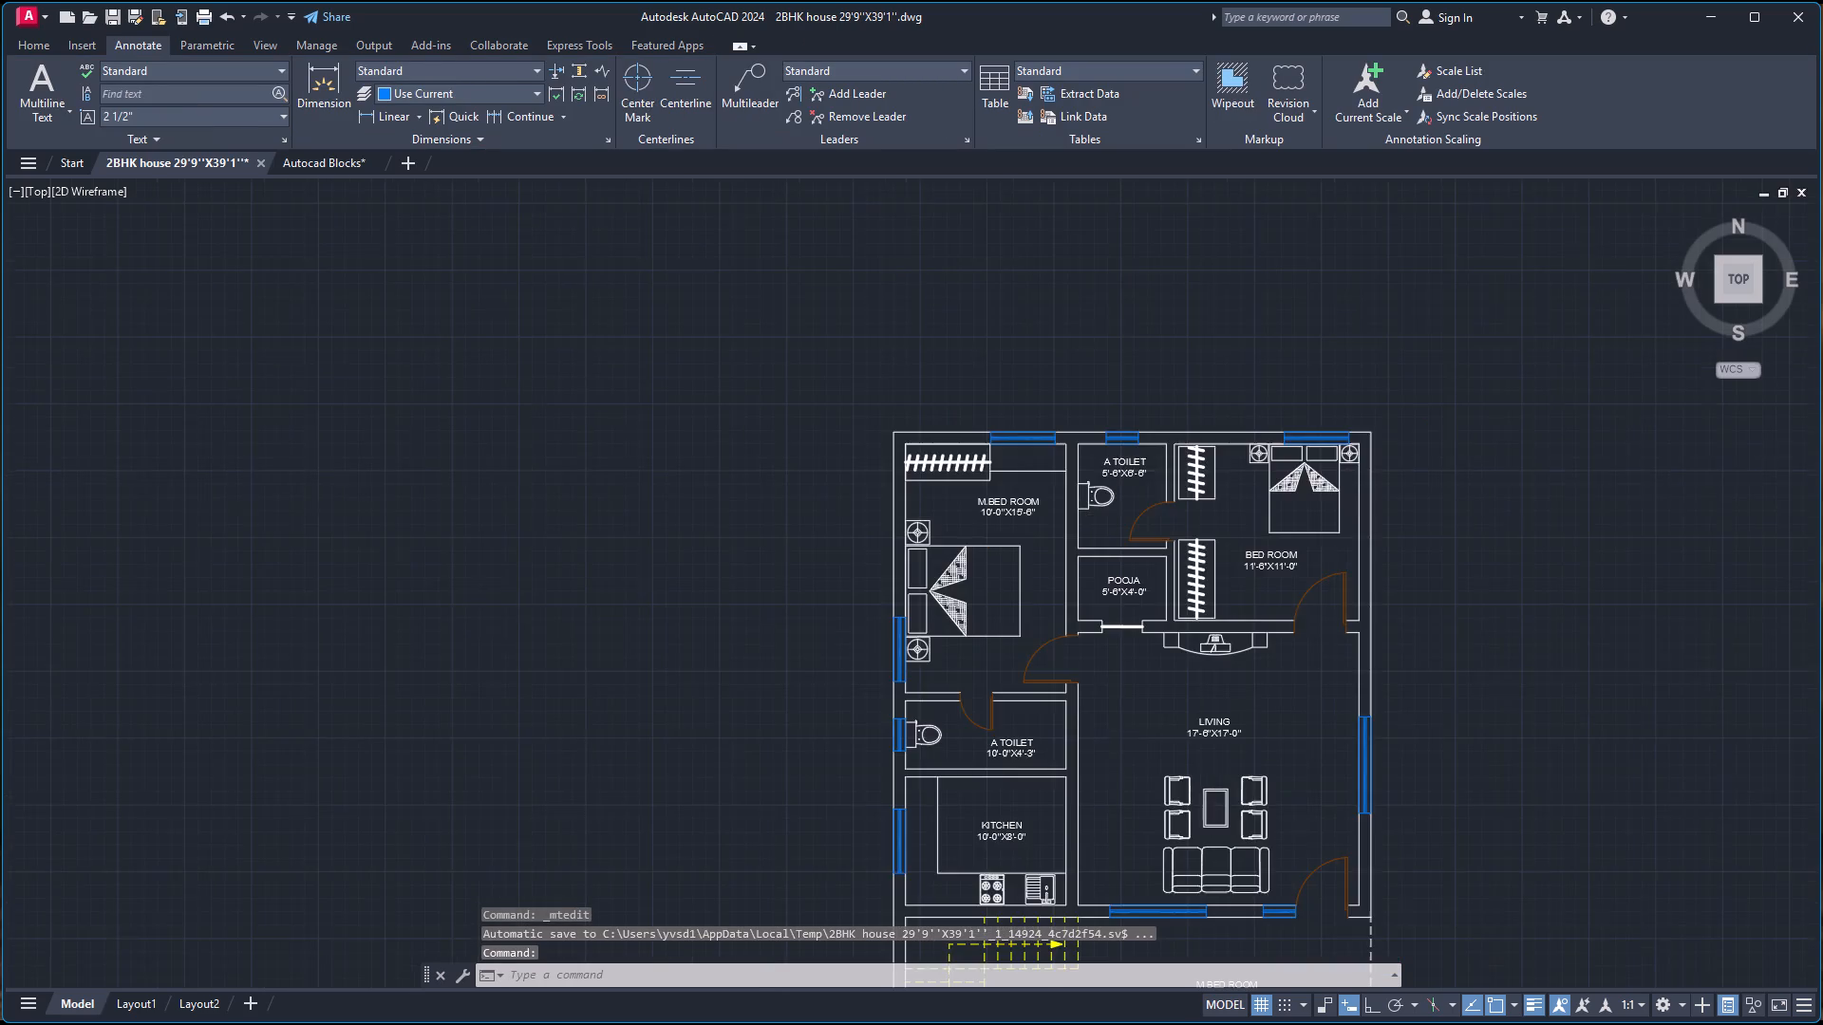
scroll(1121, 820, up, 2)
click(823, 864)
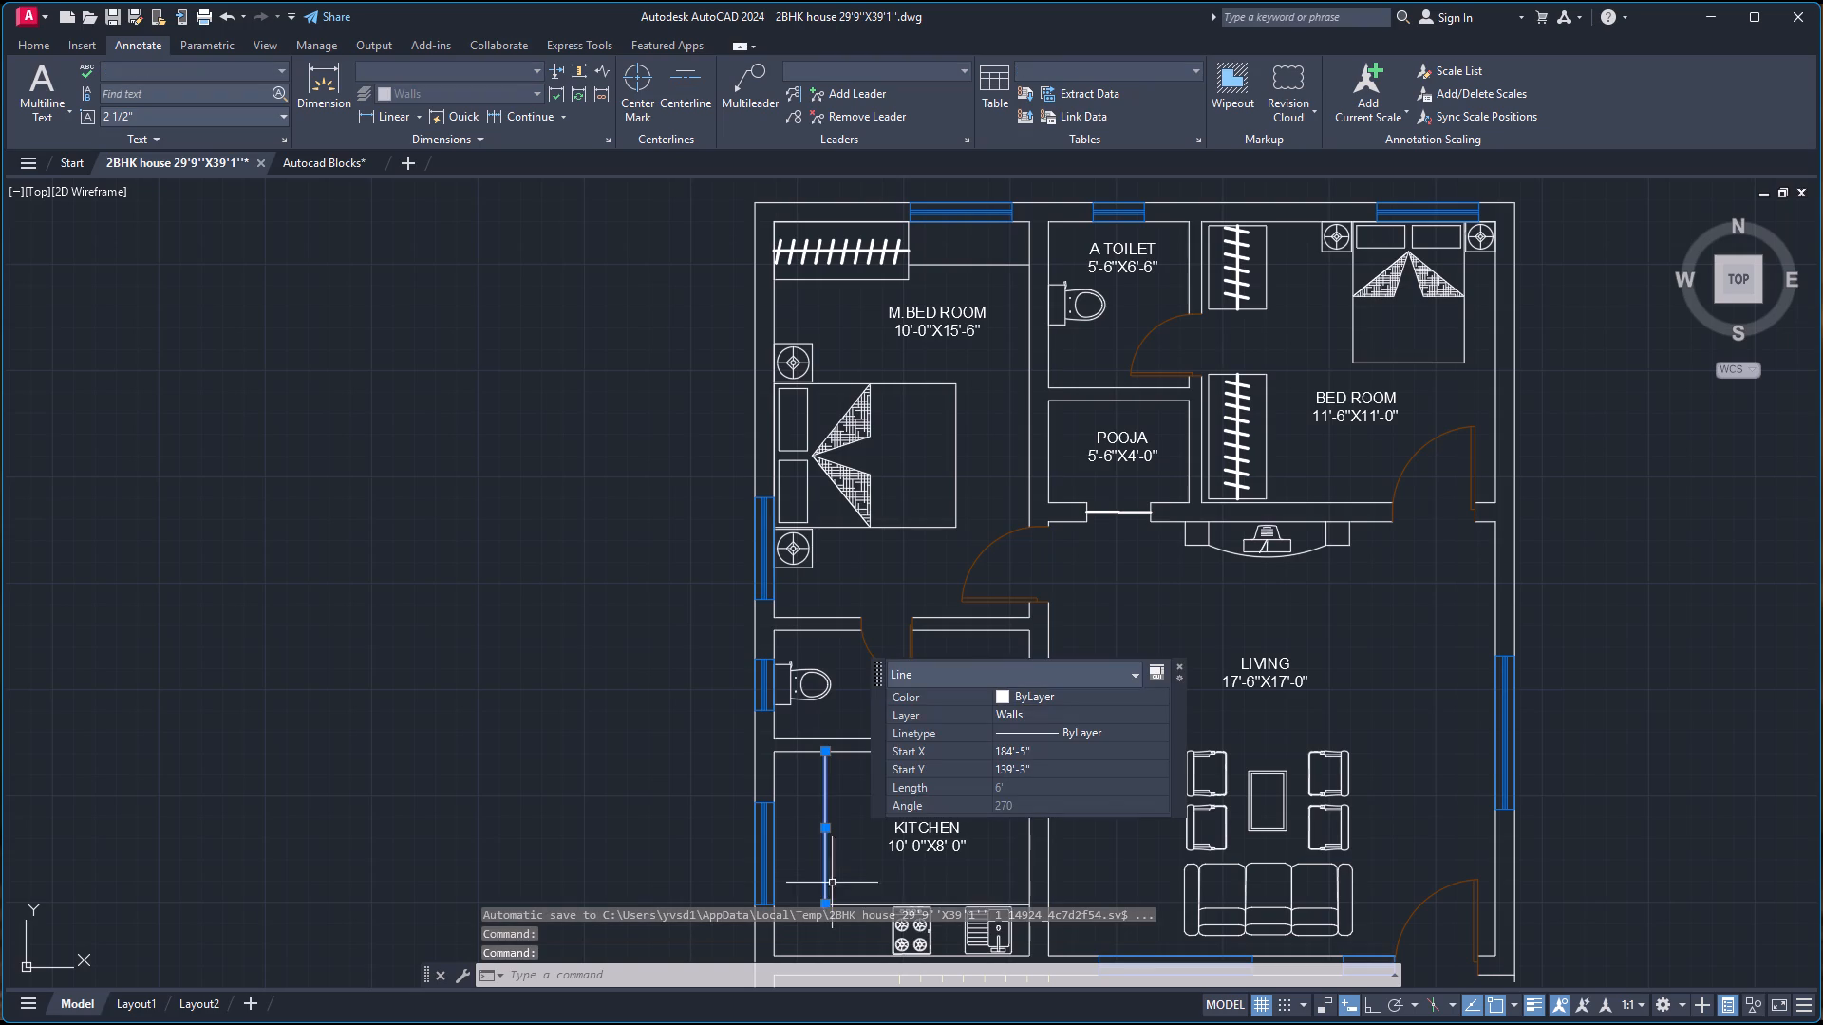
click(853, 908)
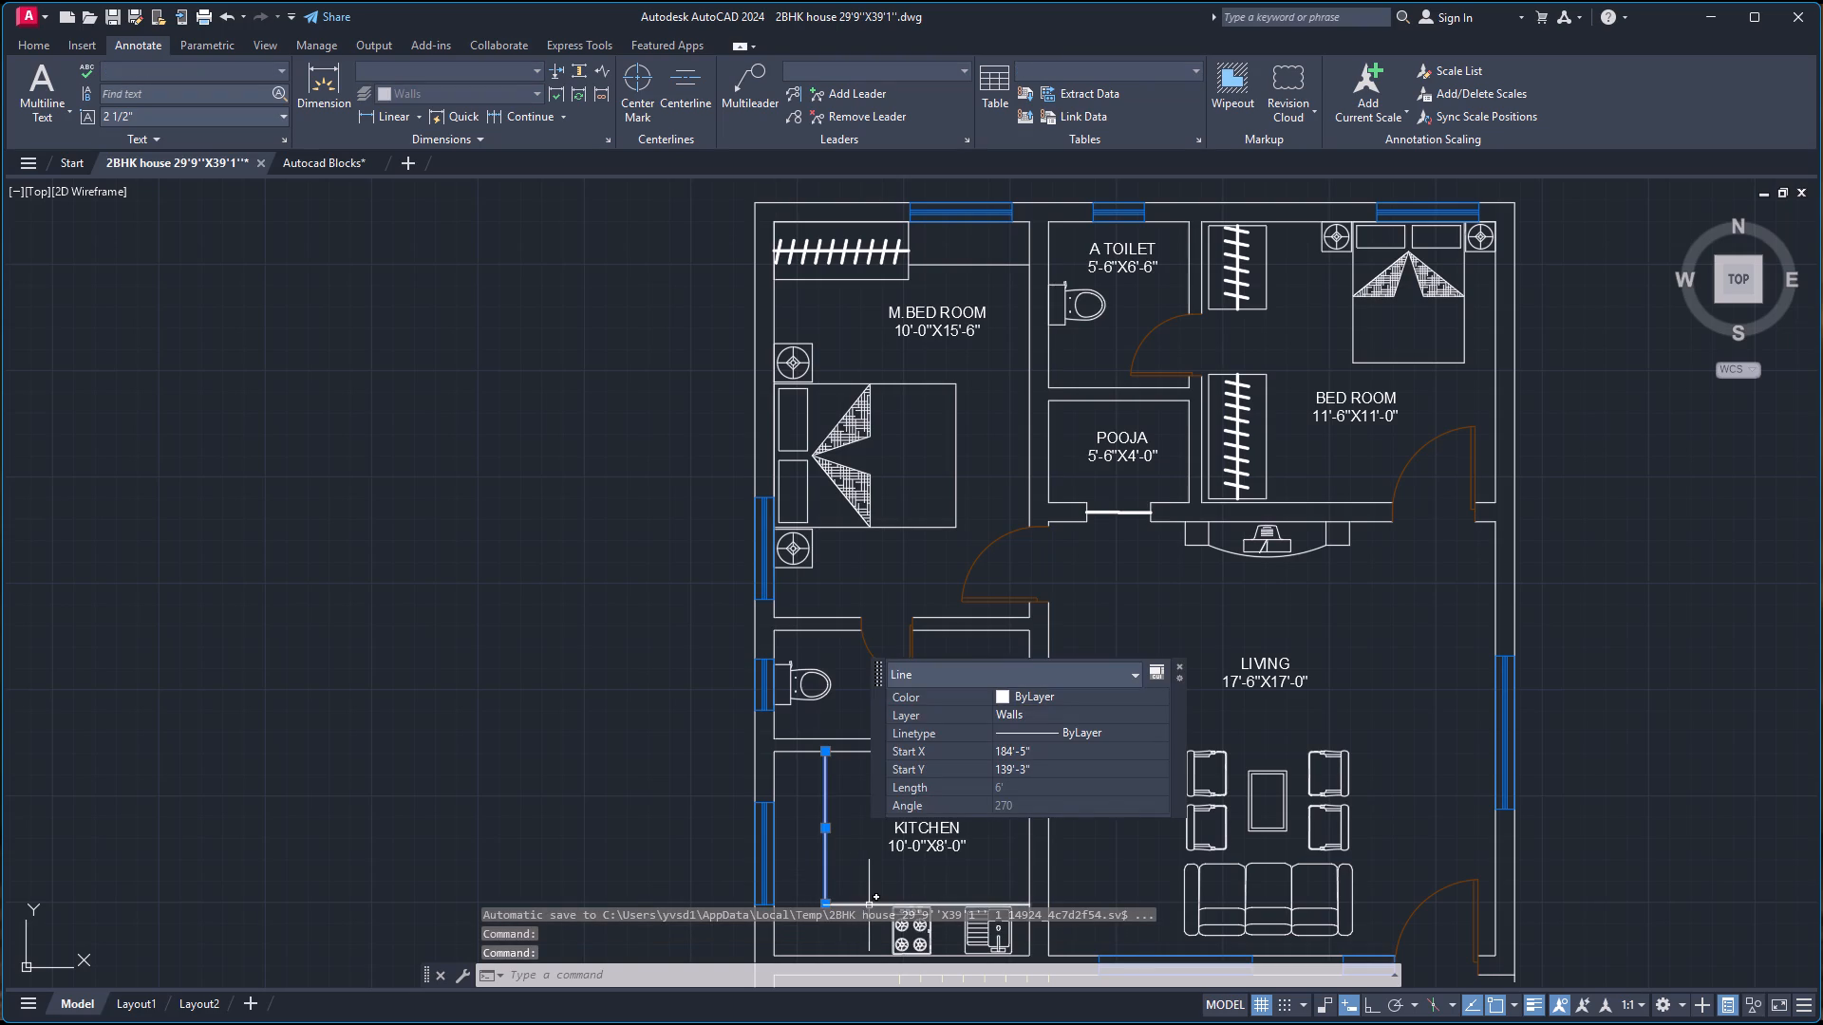
click(869, 906)
double_click(1086, 763)
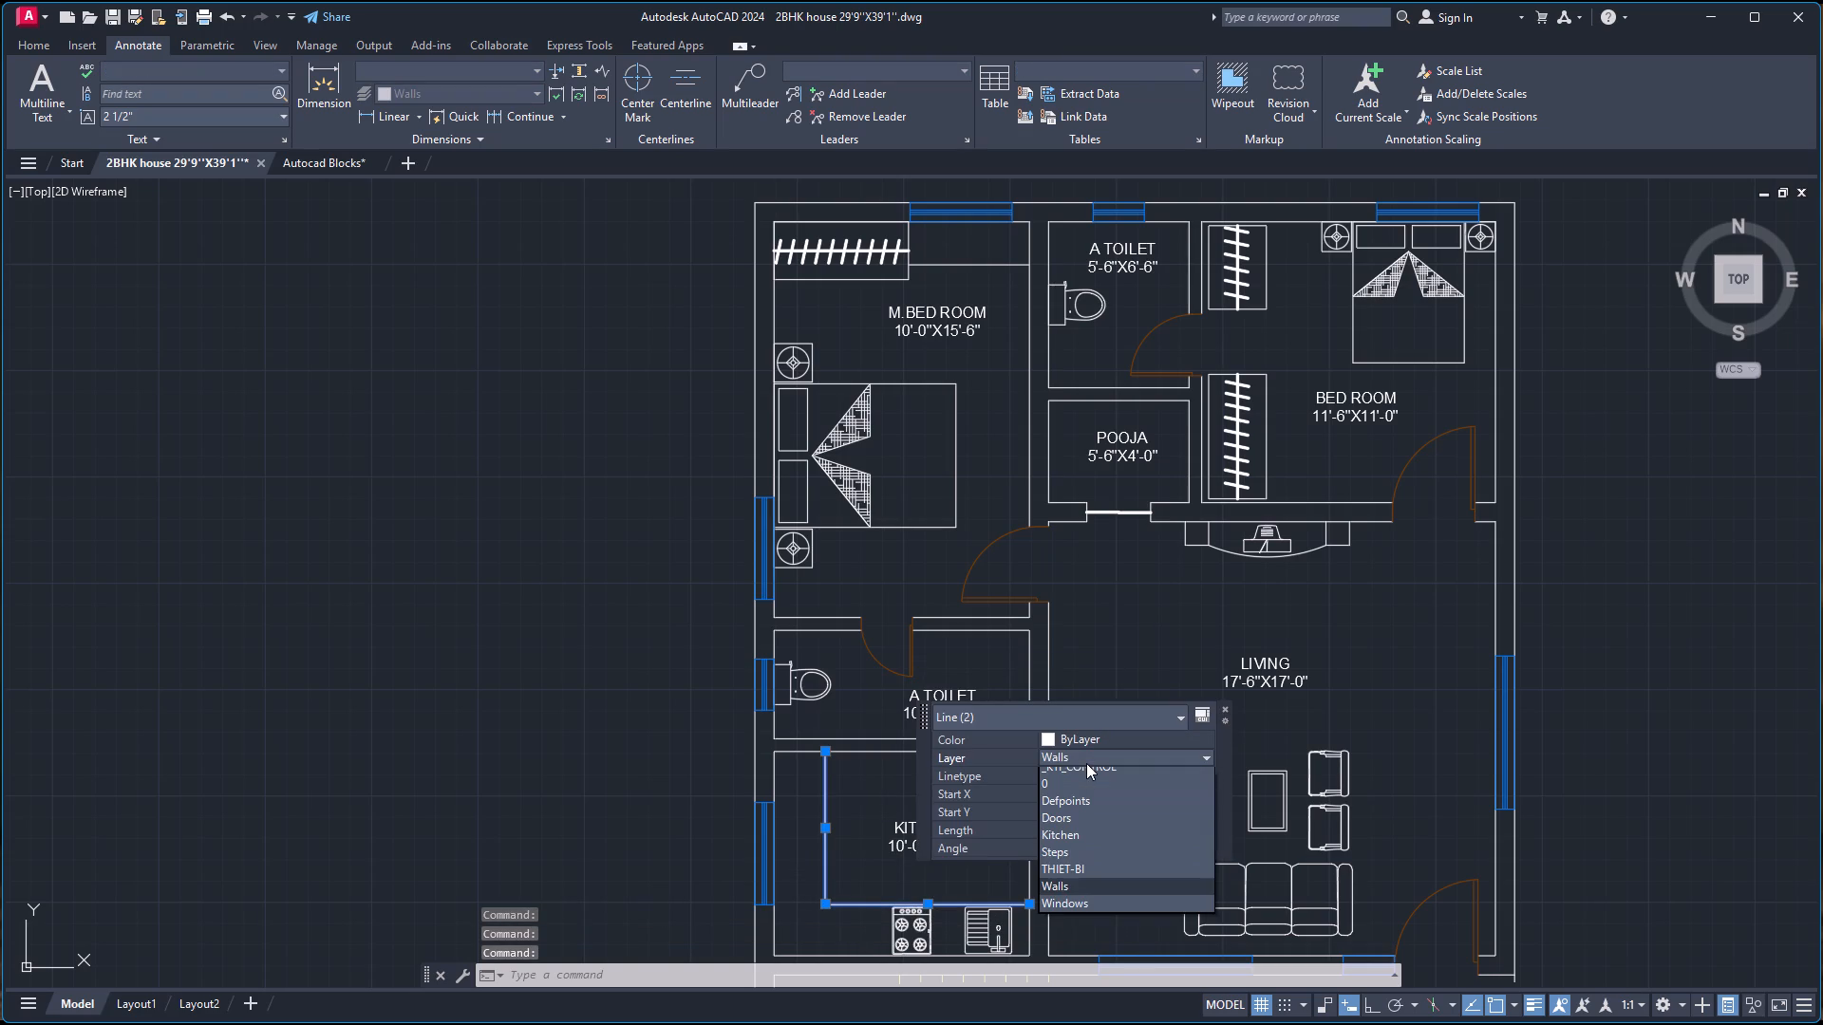
click(1073, 844)
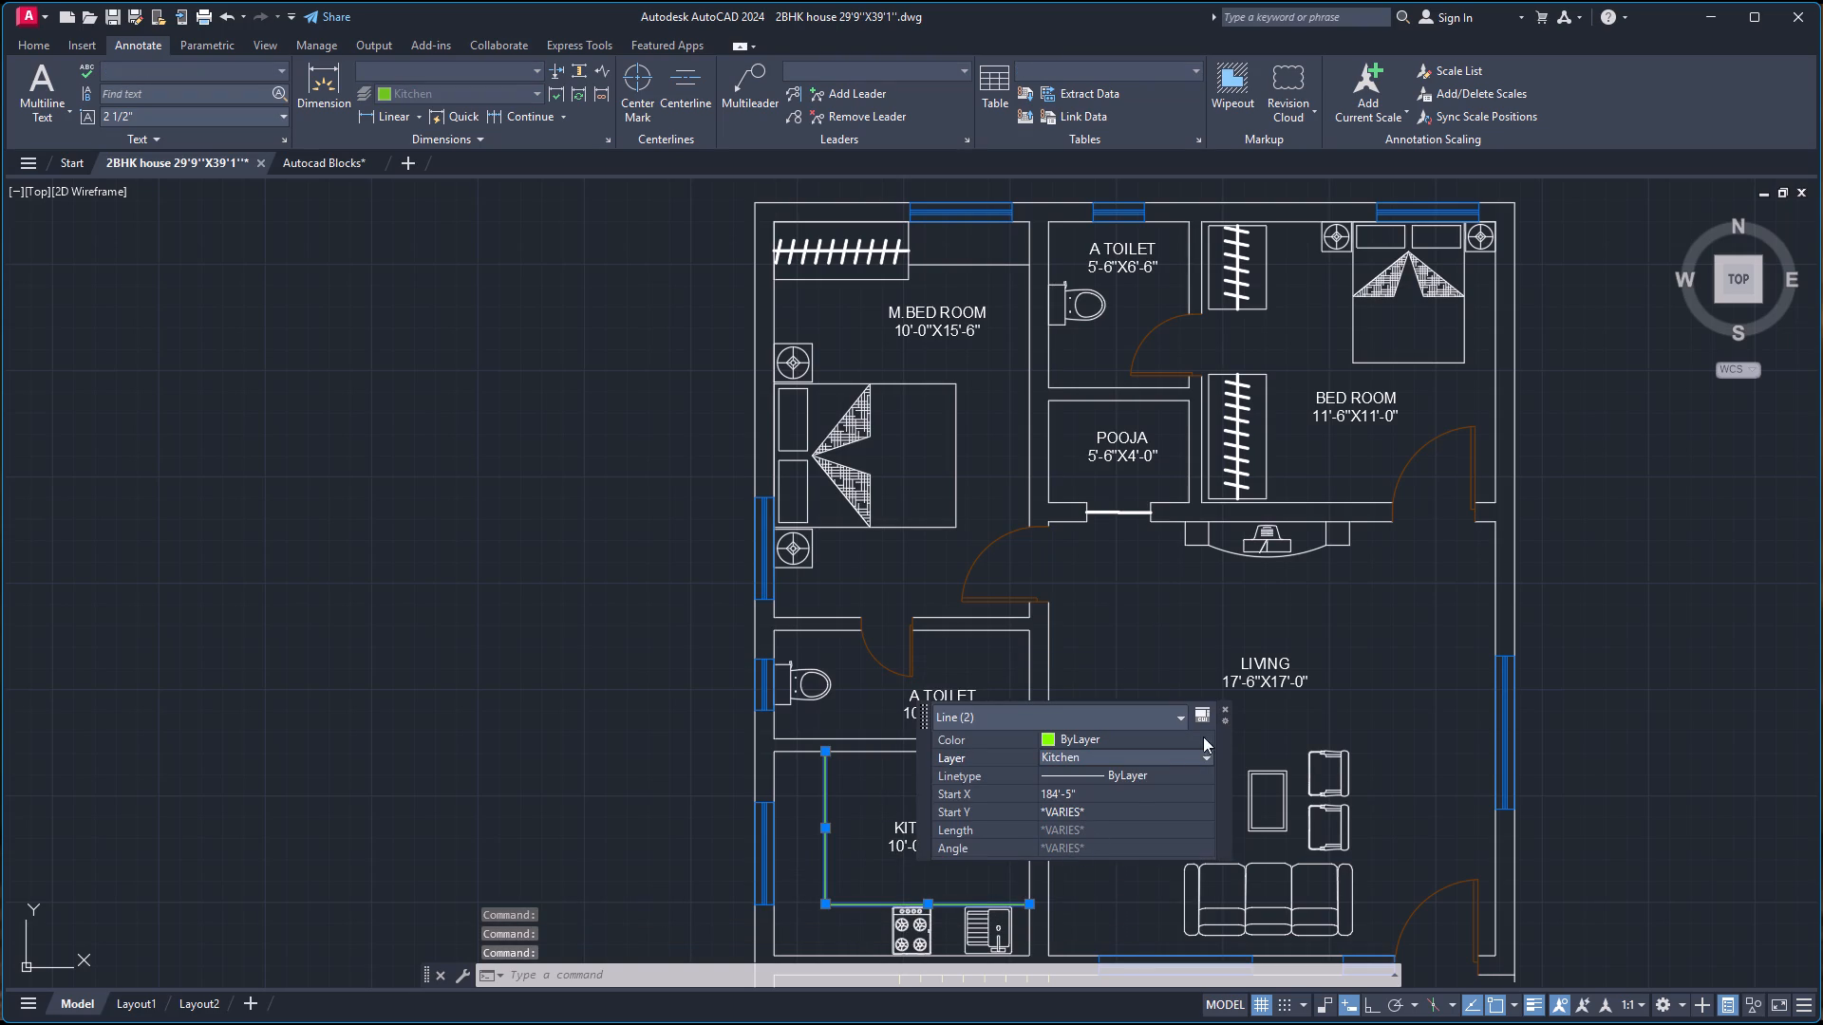
click(1226, 710)
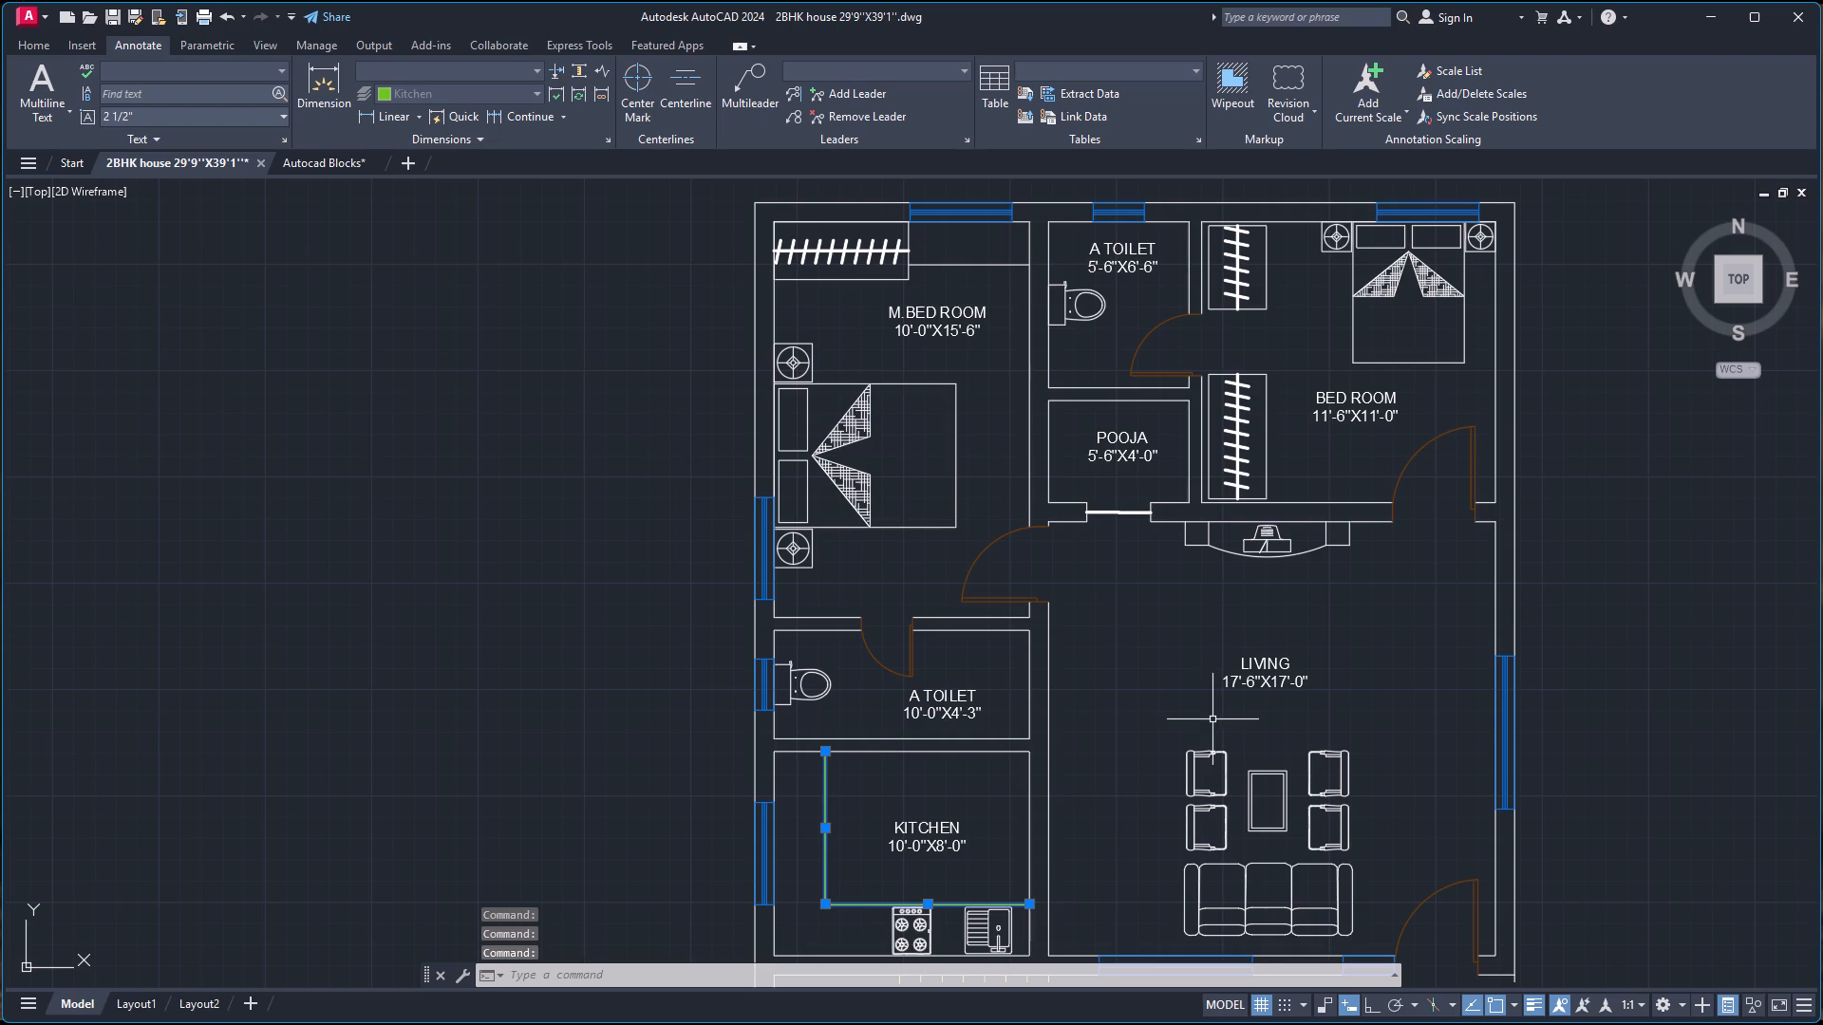
key(Escape)
Replace the M.BED ROOM label beside the staircase with PORTICO and 17'-6''X8'10'' on a second line.
scroll(1178, 772, down, 2)
scroll(1202, 929, up, 1)
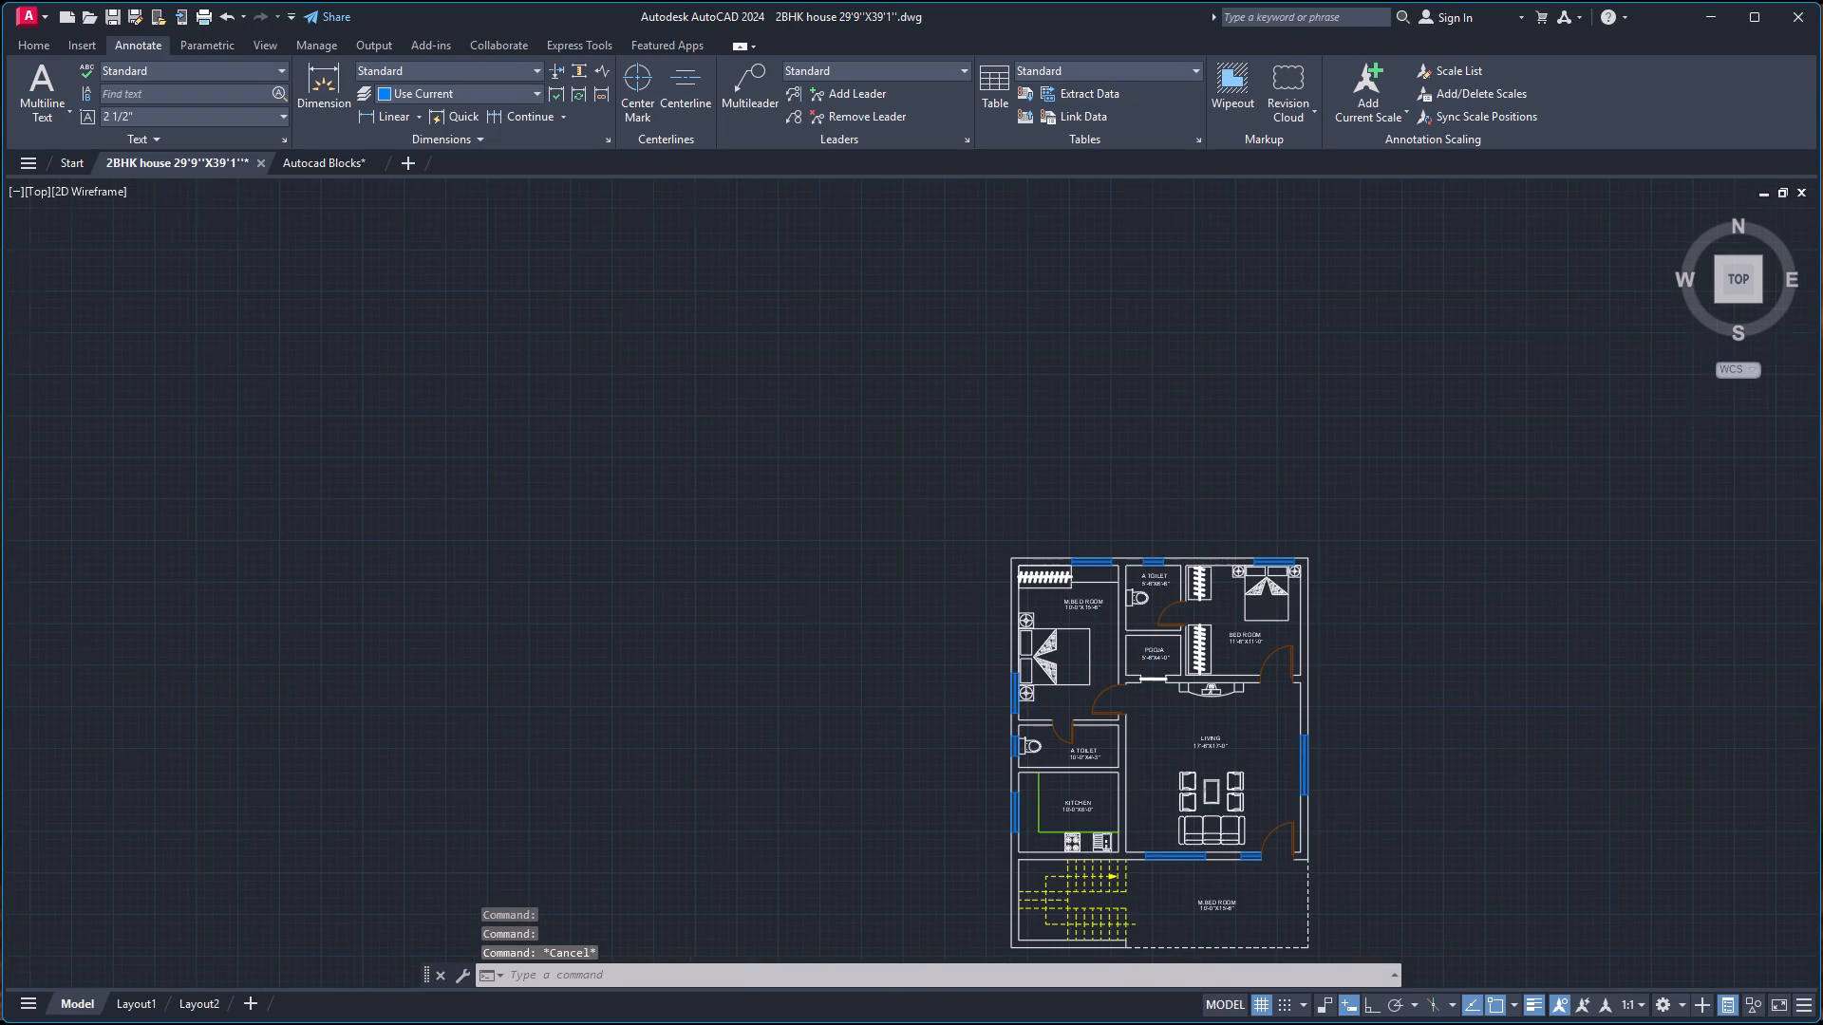
scroll(1203, 929, up, 2)
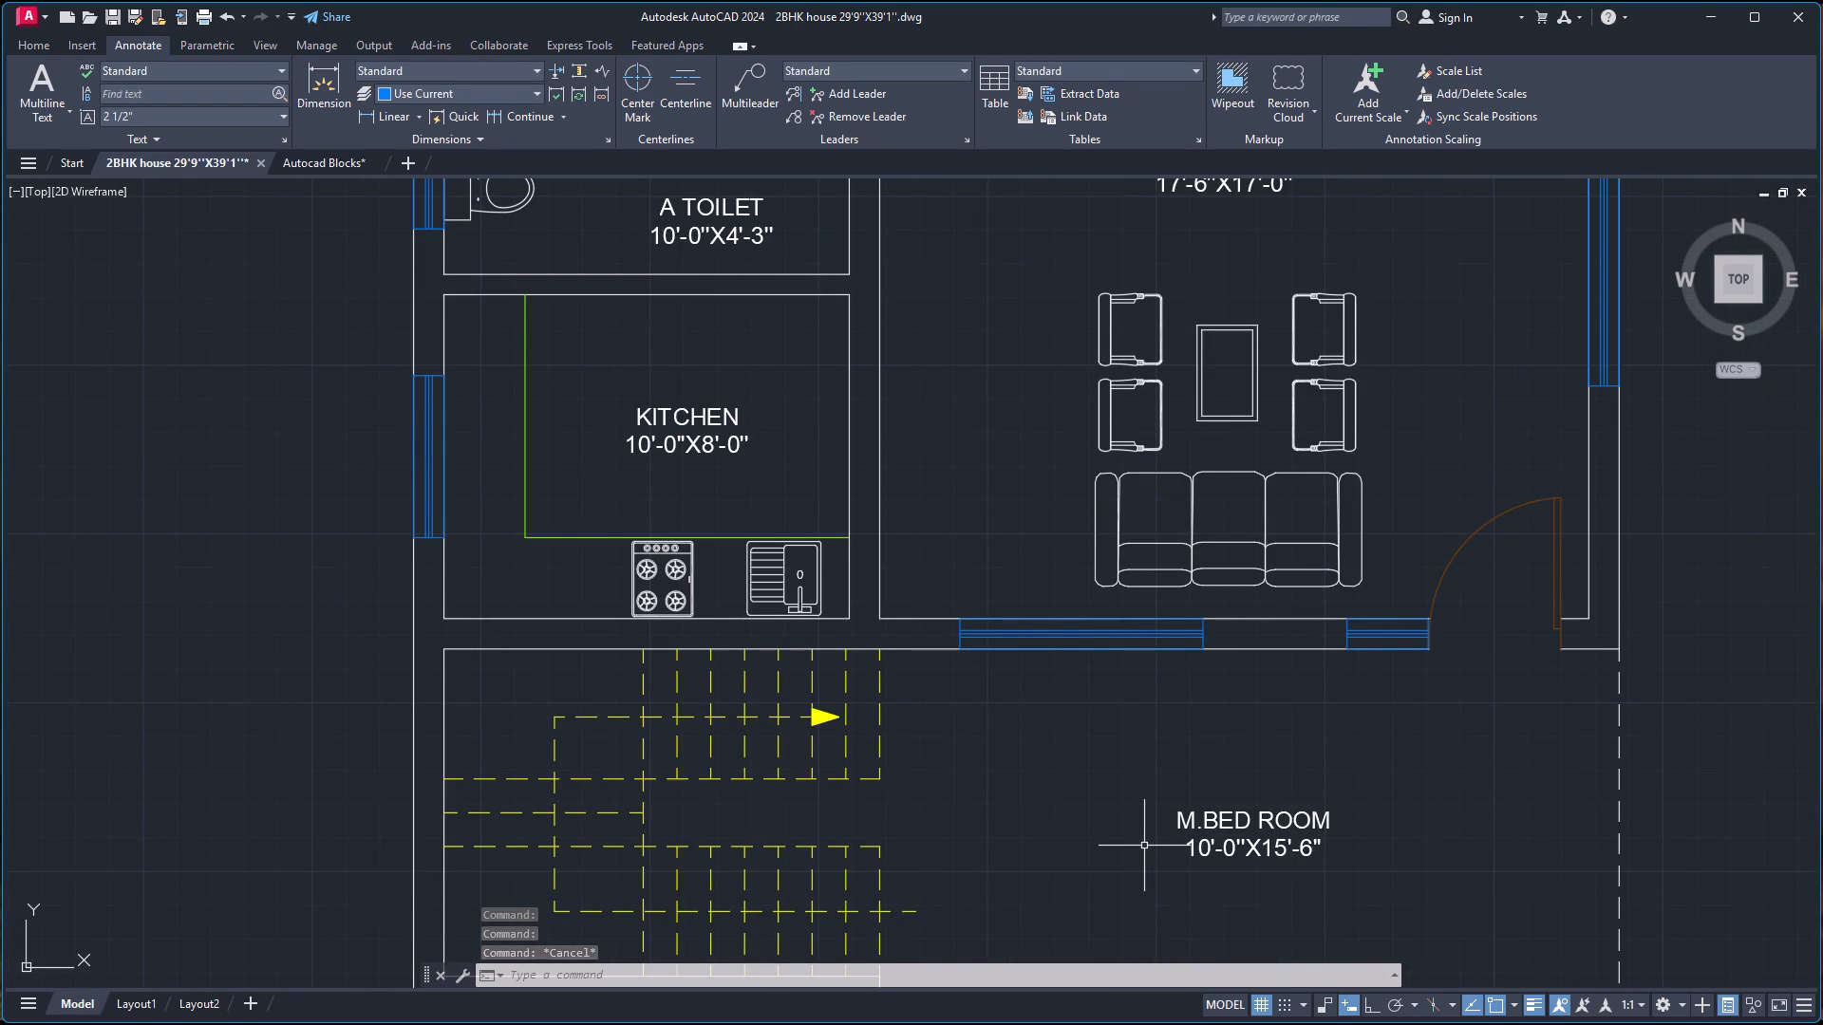
double_click(1182, 819)
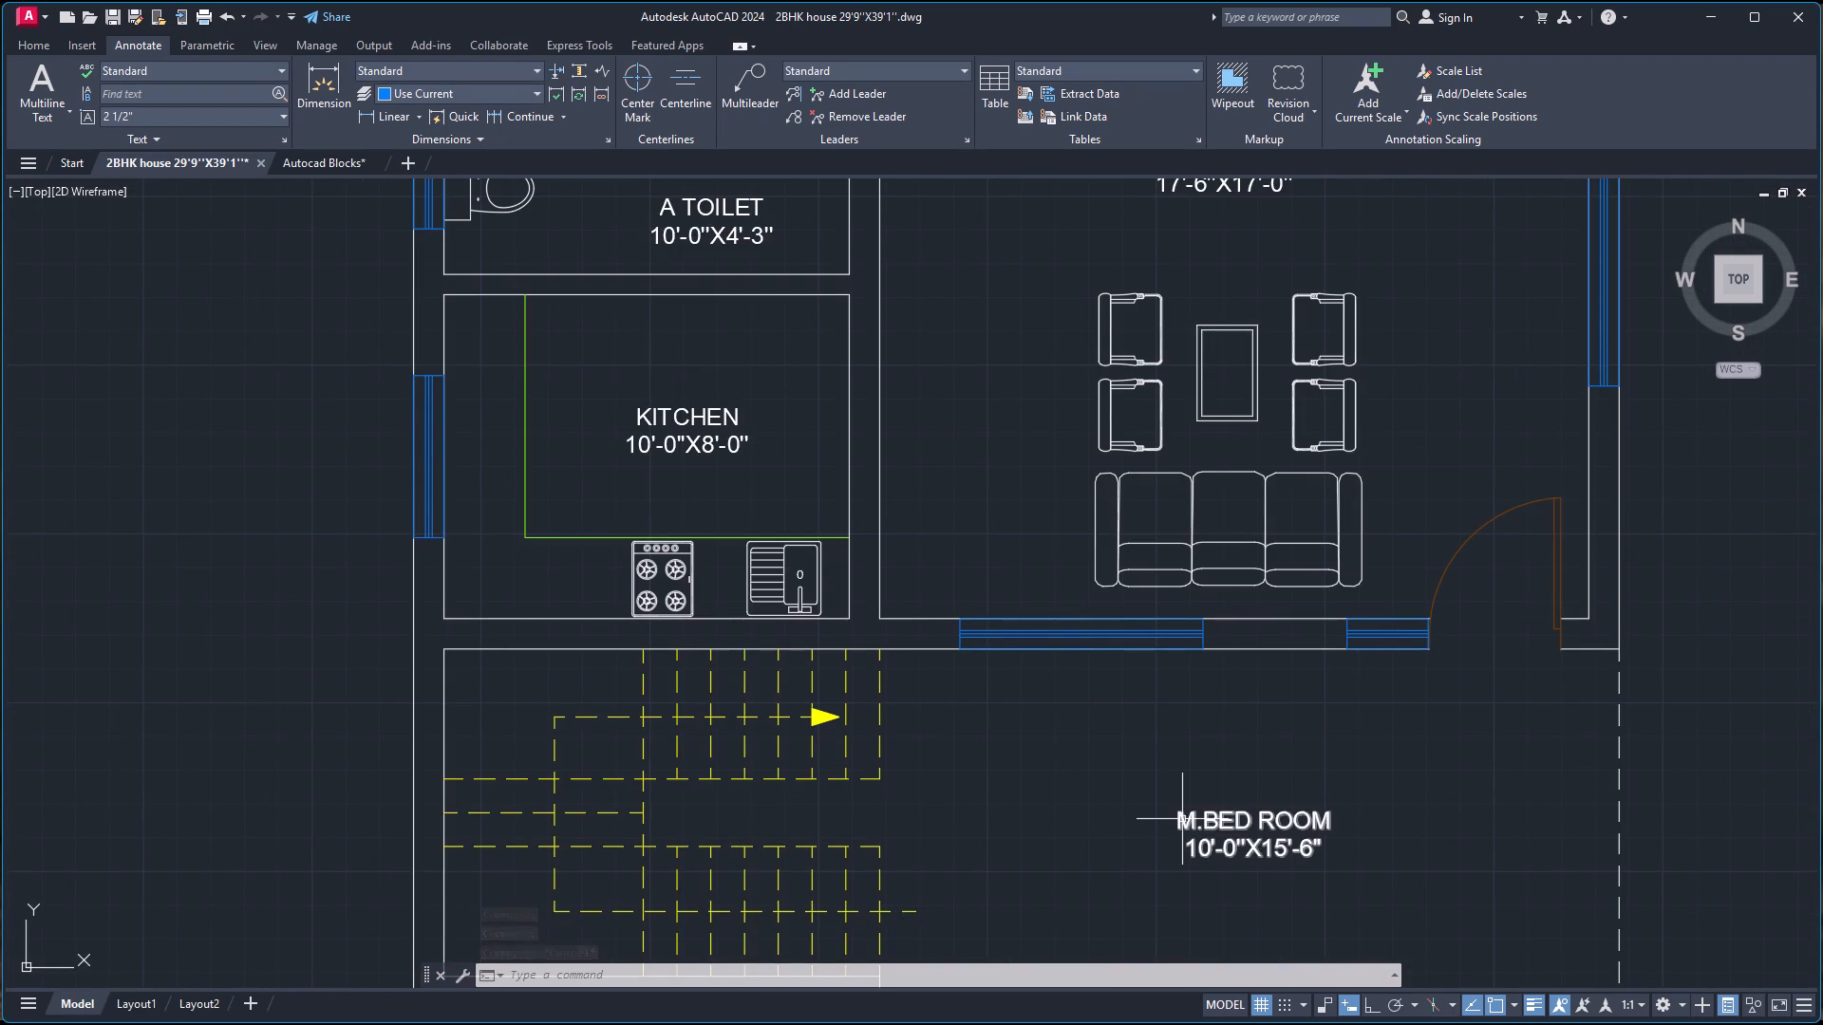
key(ctrl+a)
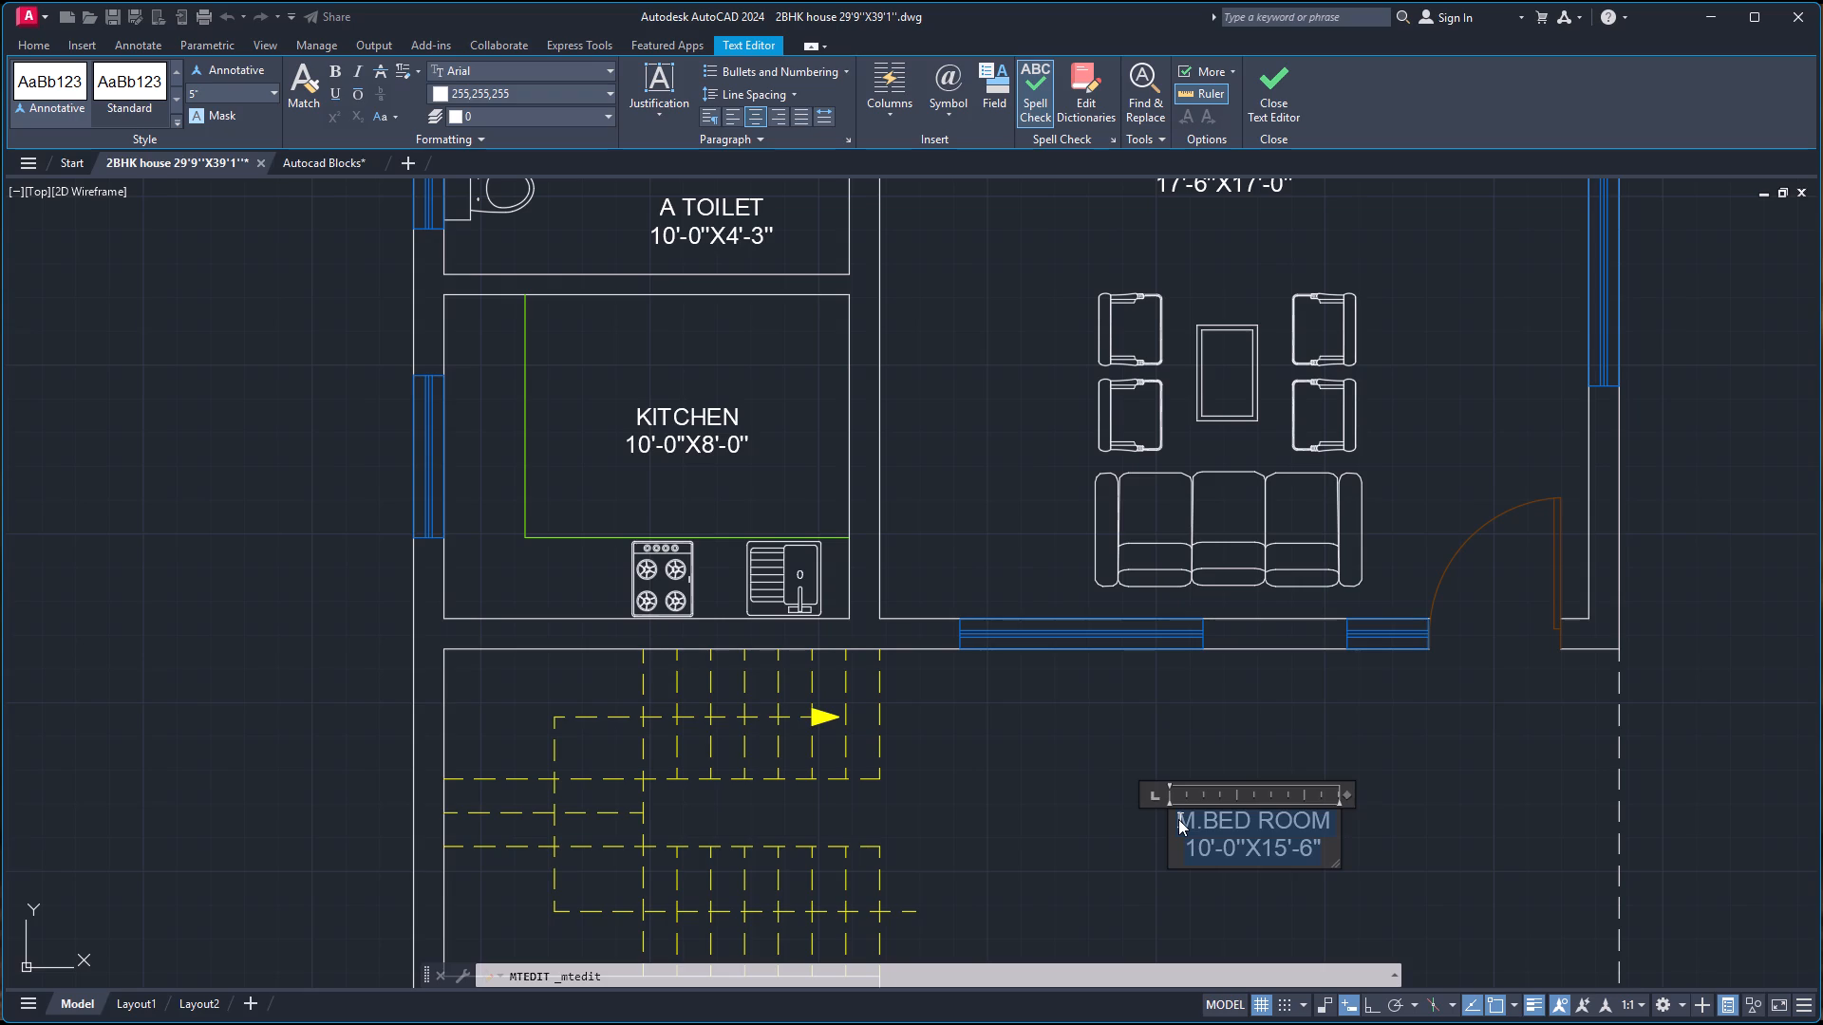
key(p)
key(o)
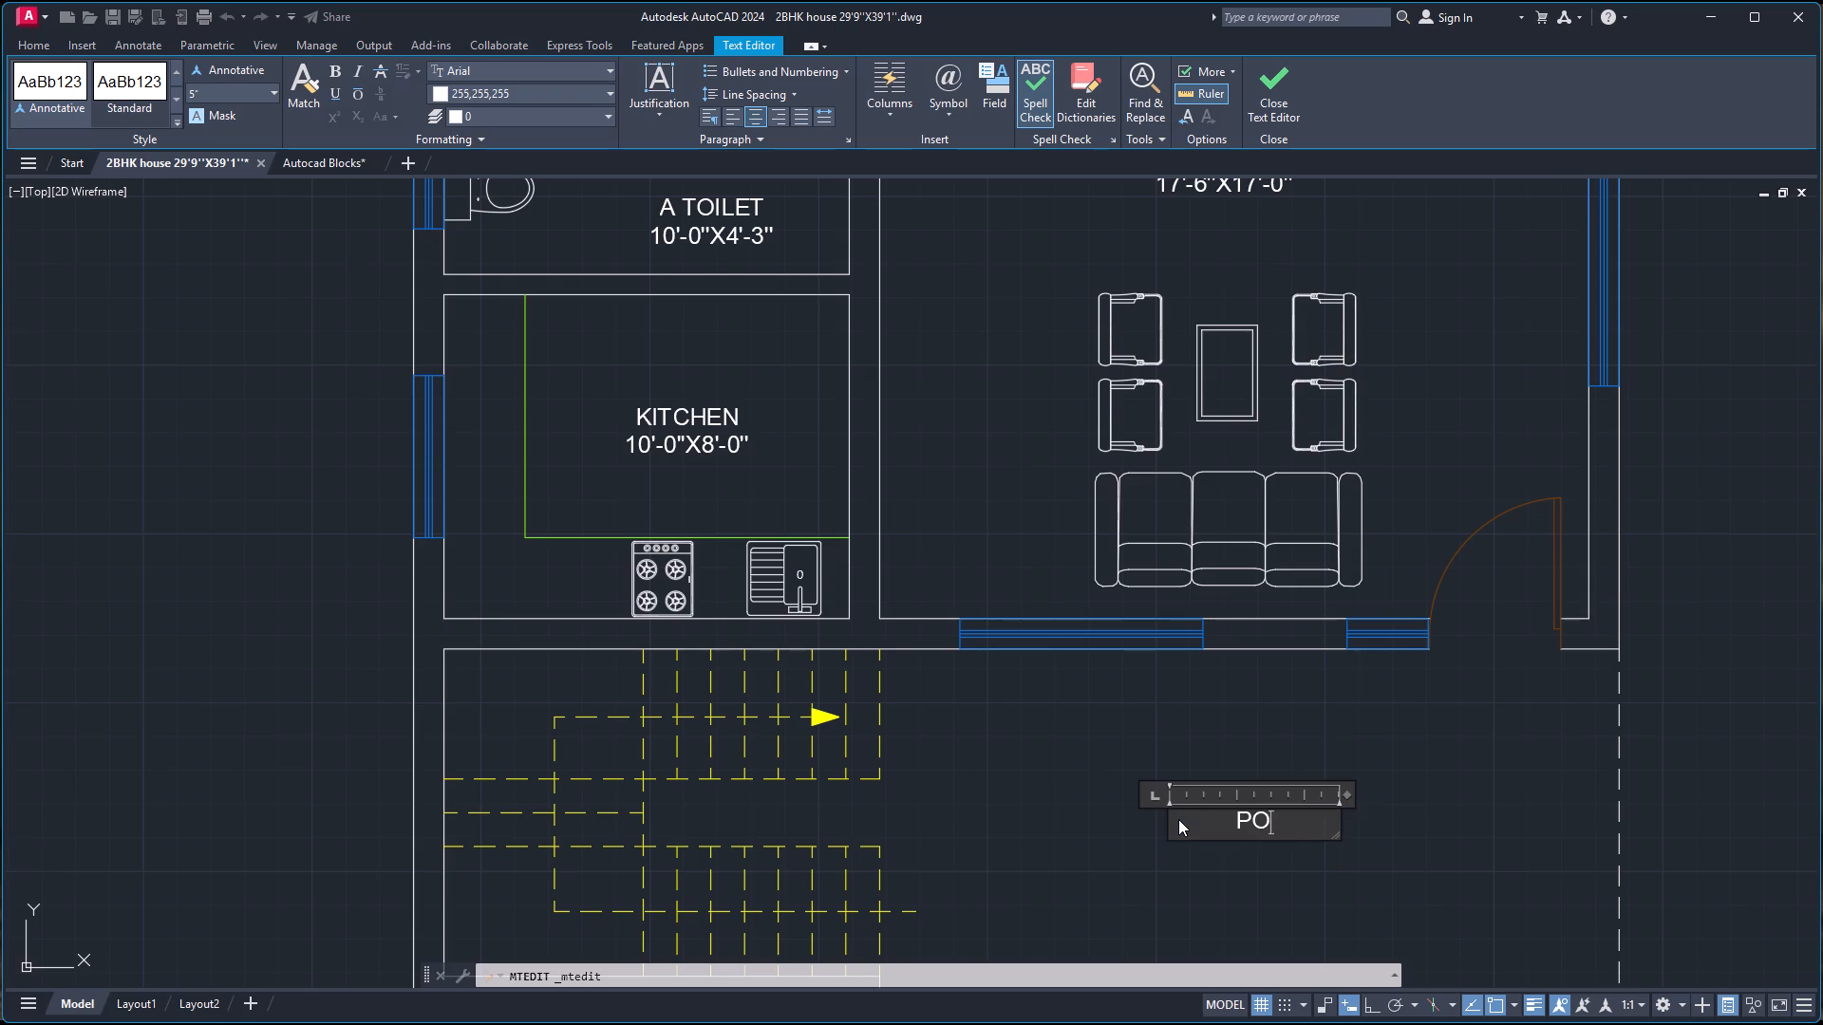
text(RTICO)
key(Return)
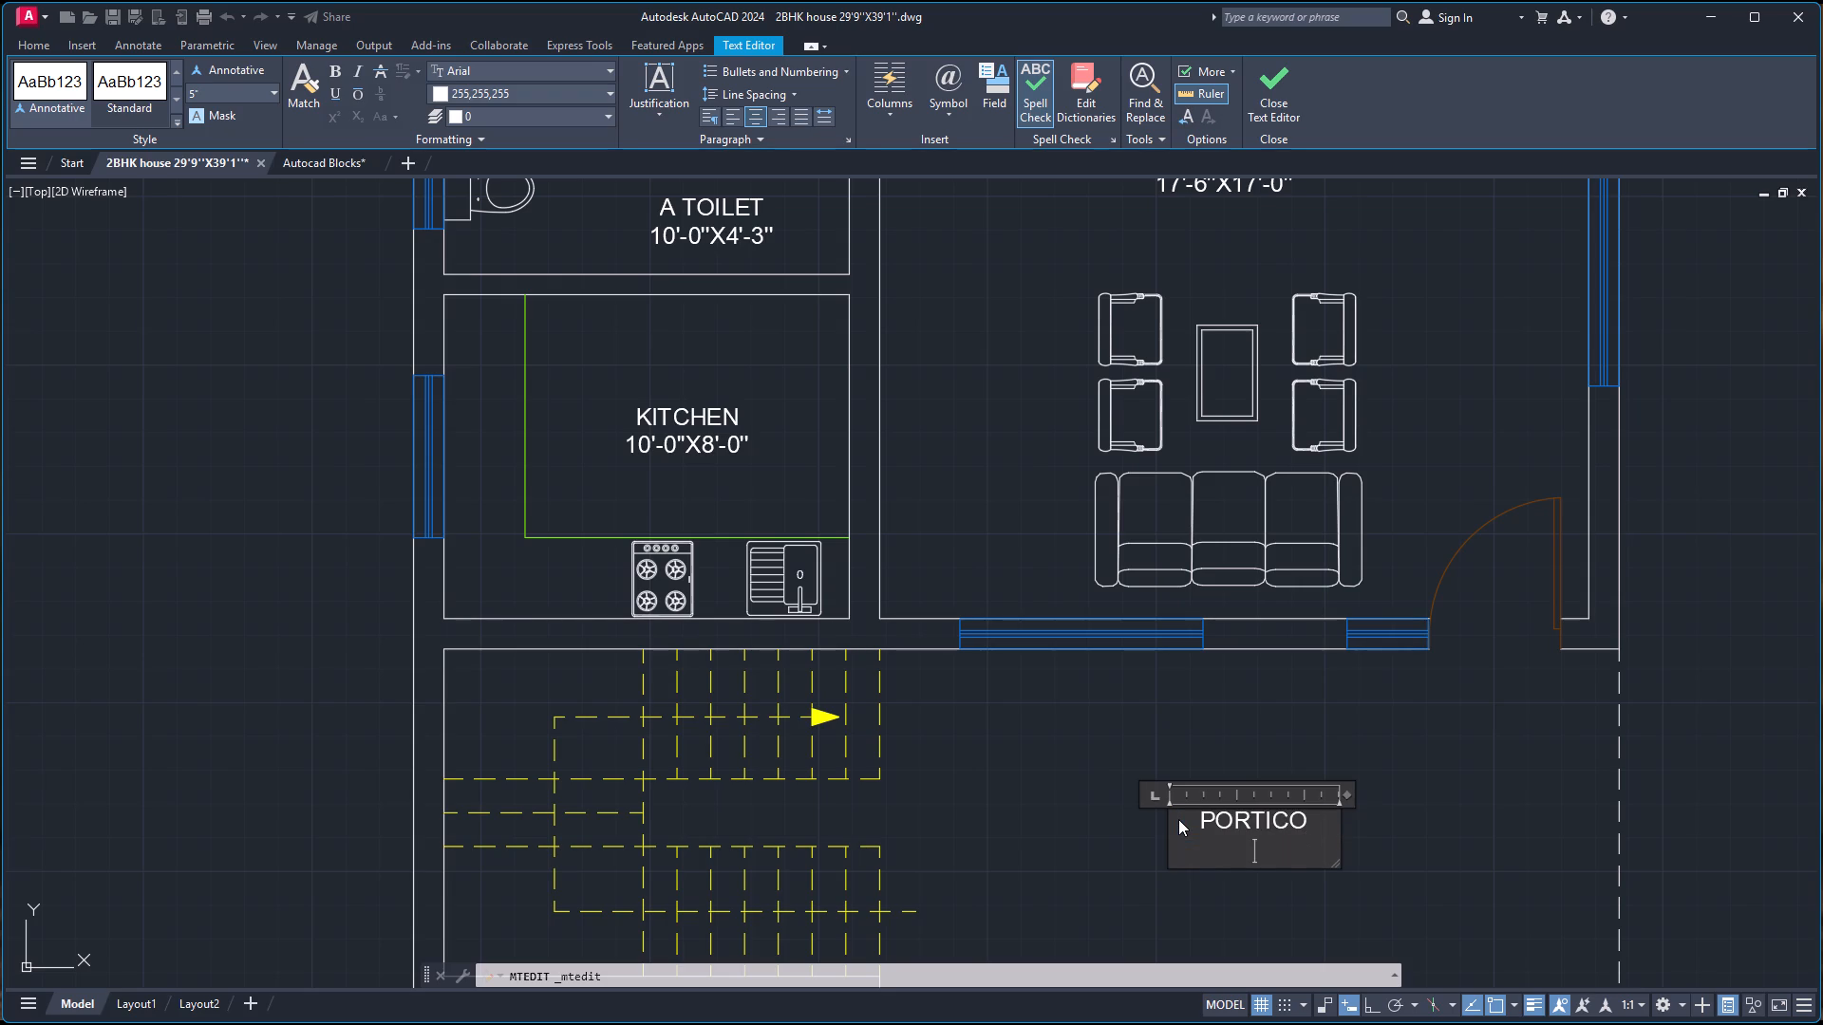
text(17')
text(-6''X)
text(8')
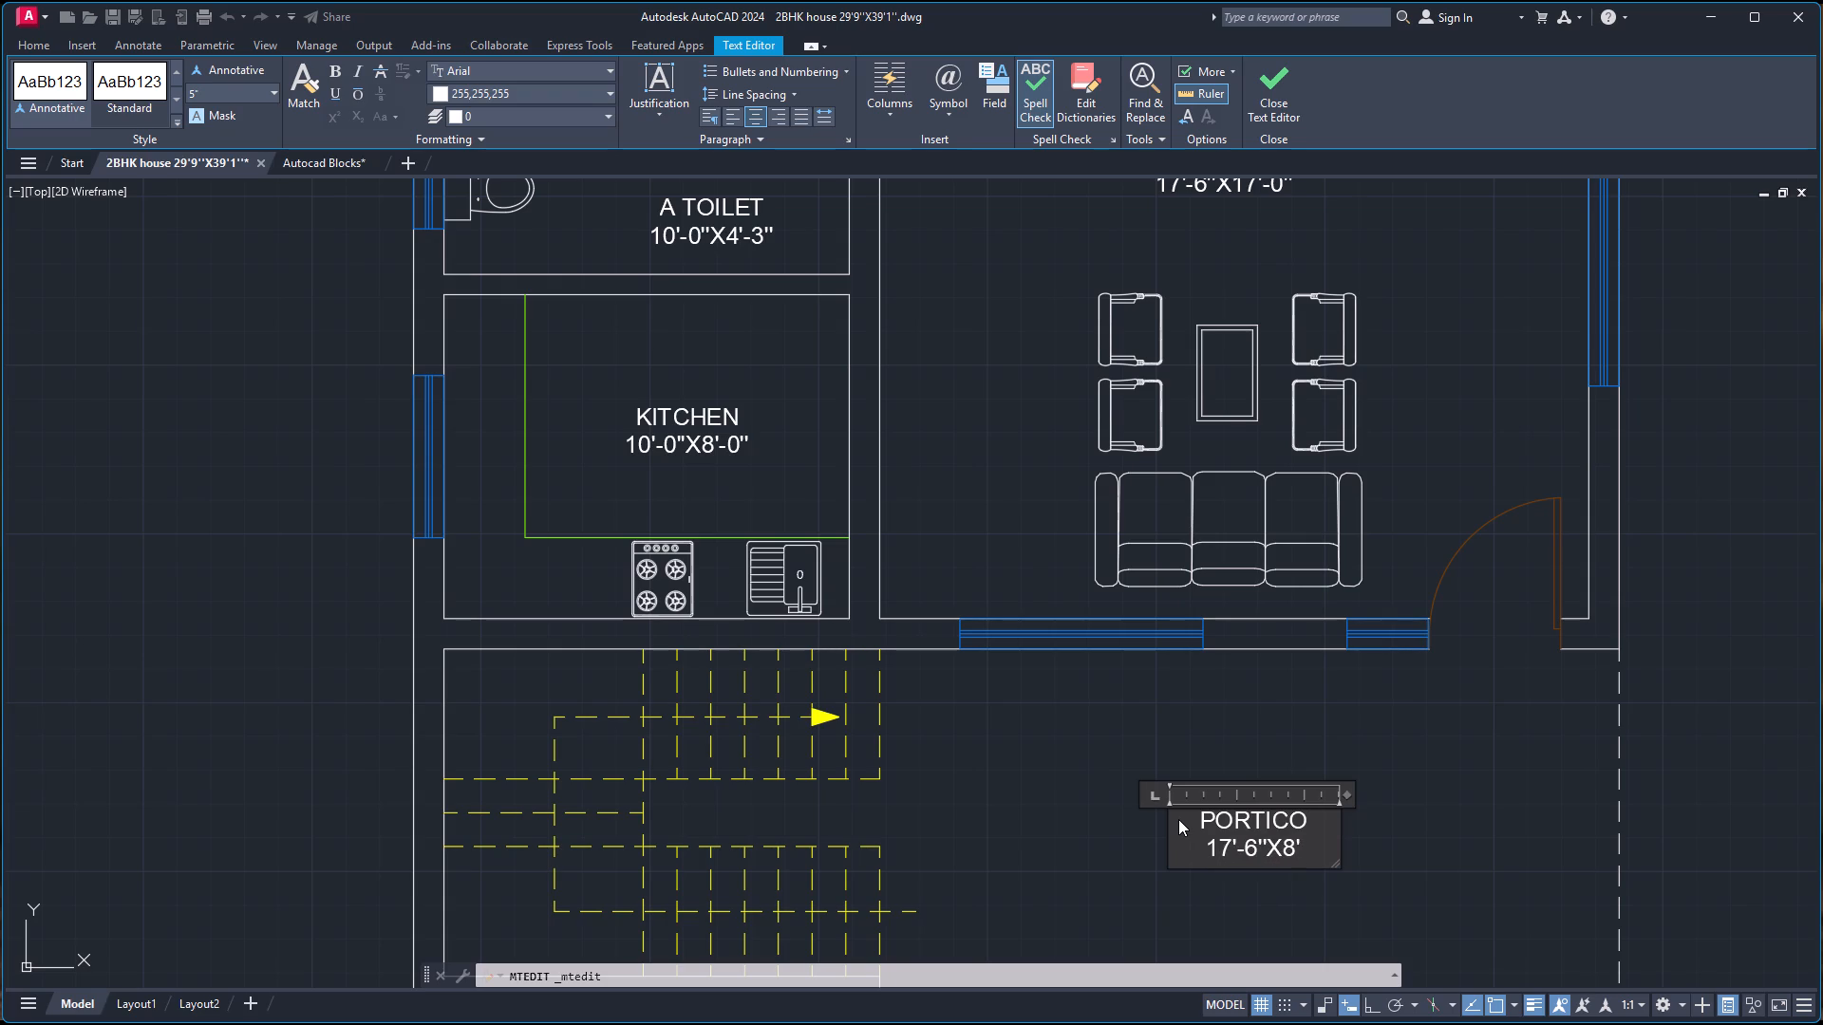
text(10)
text('')
click(1434, 854)
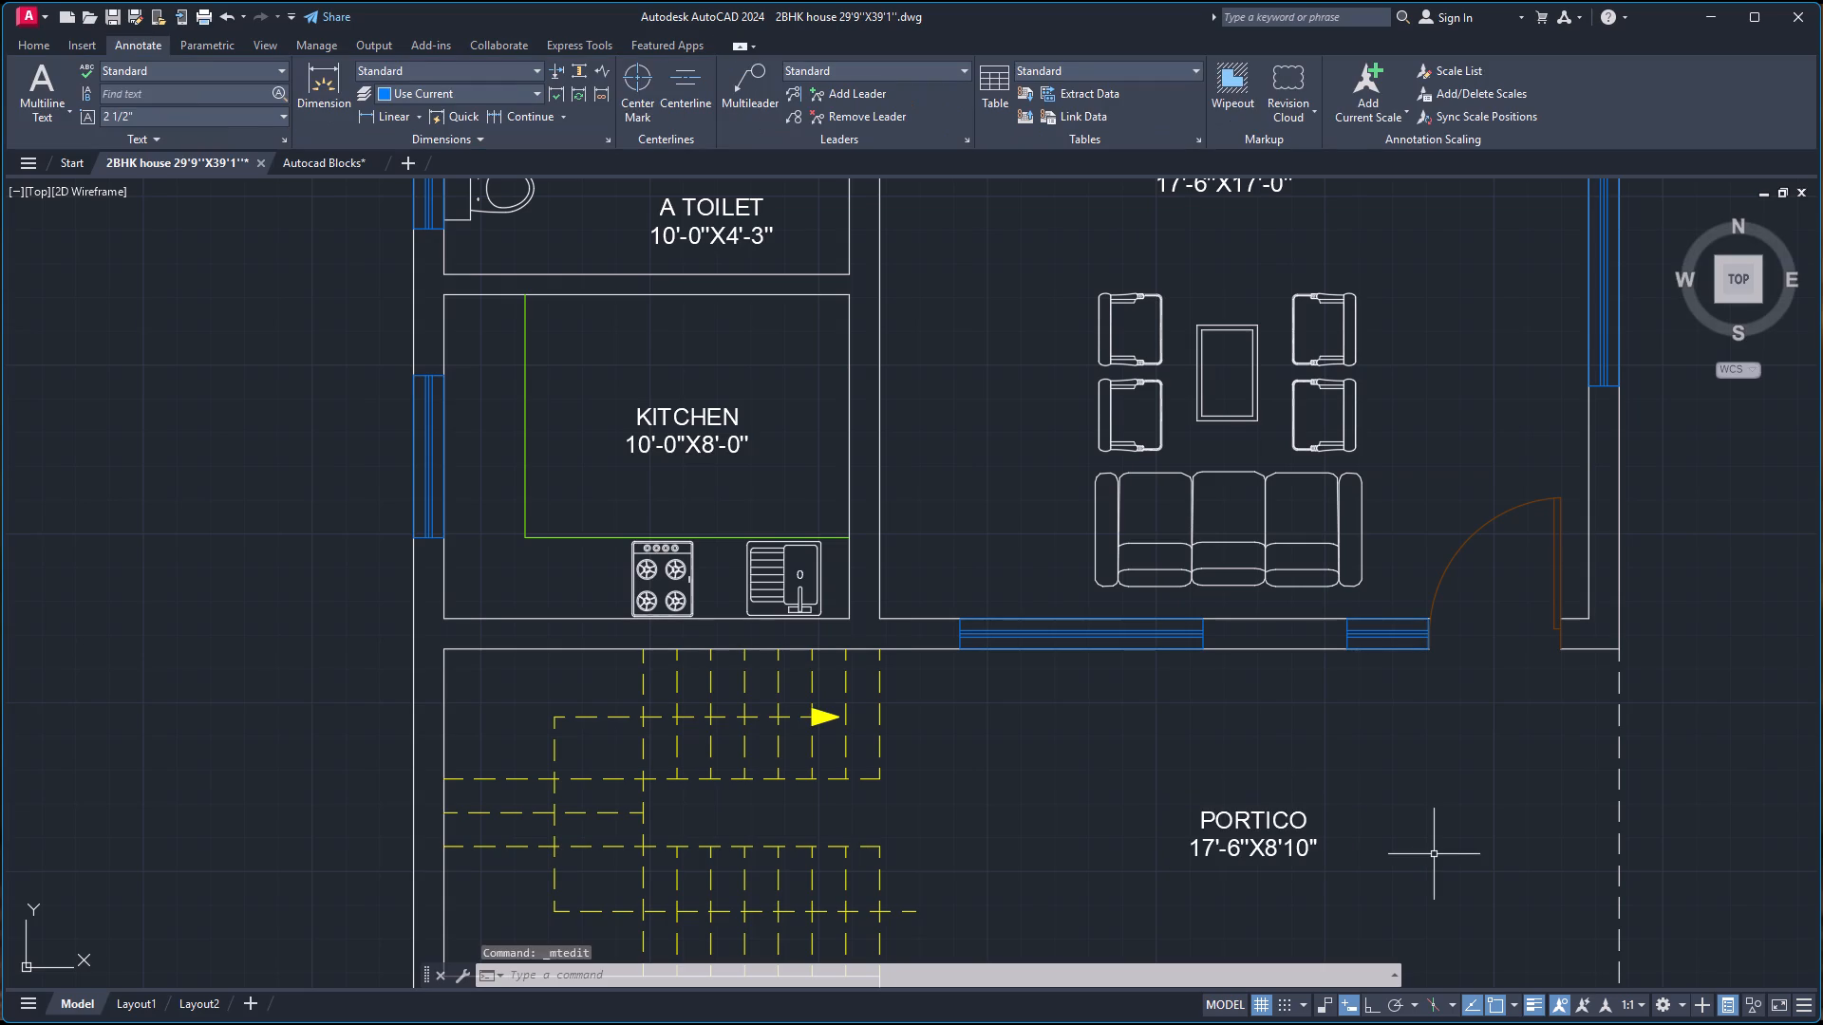
Place the single-line text MD at the main door opening above the portico, with Ortho on and a height of about 1'-0 1/2".
scroll(1463, 837, down, 2)
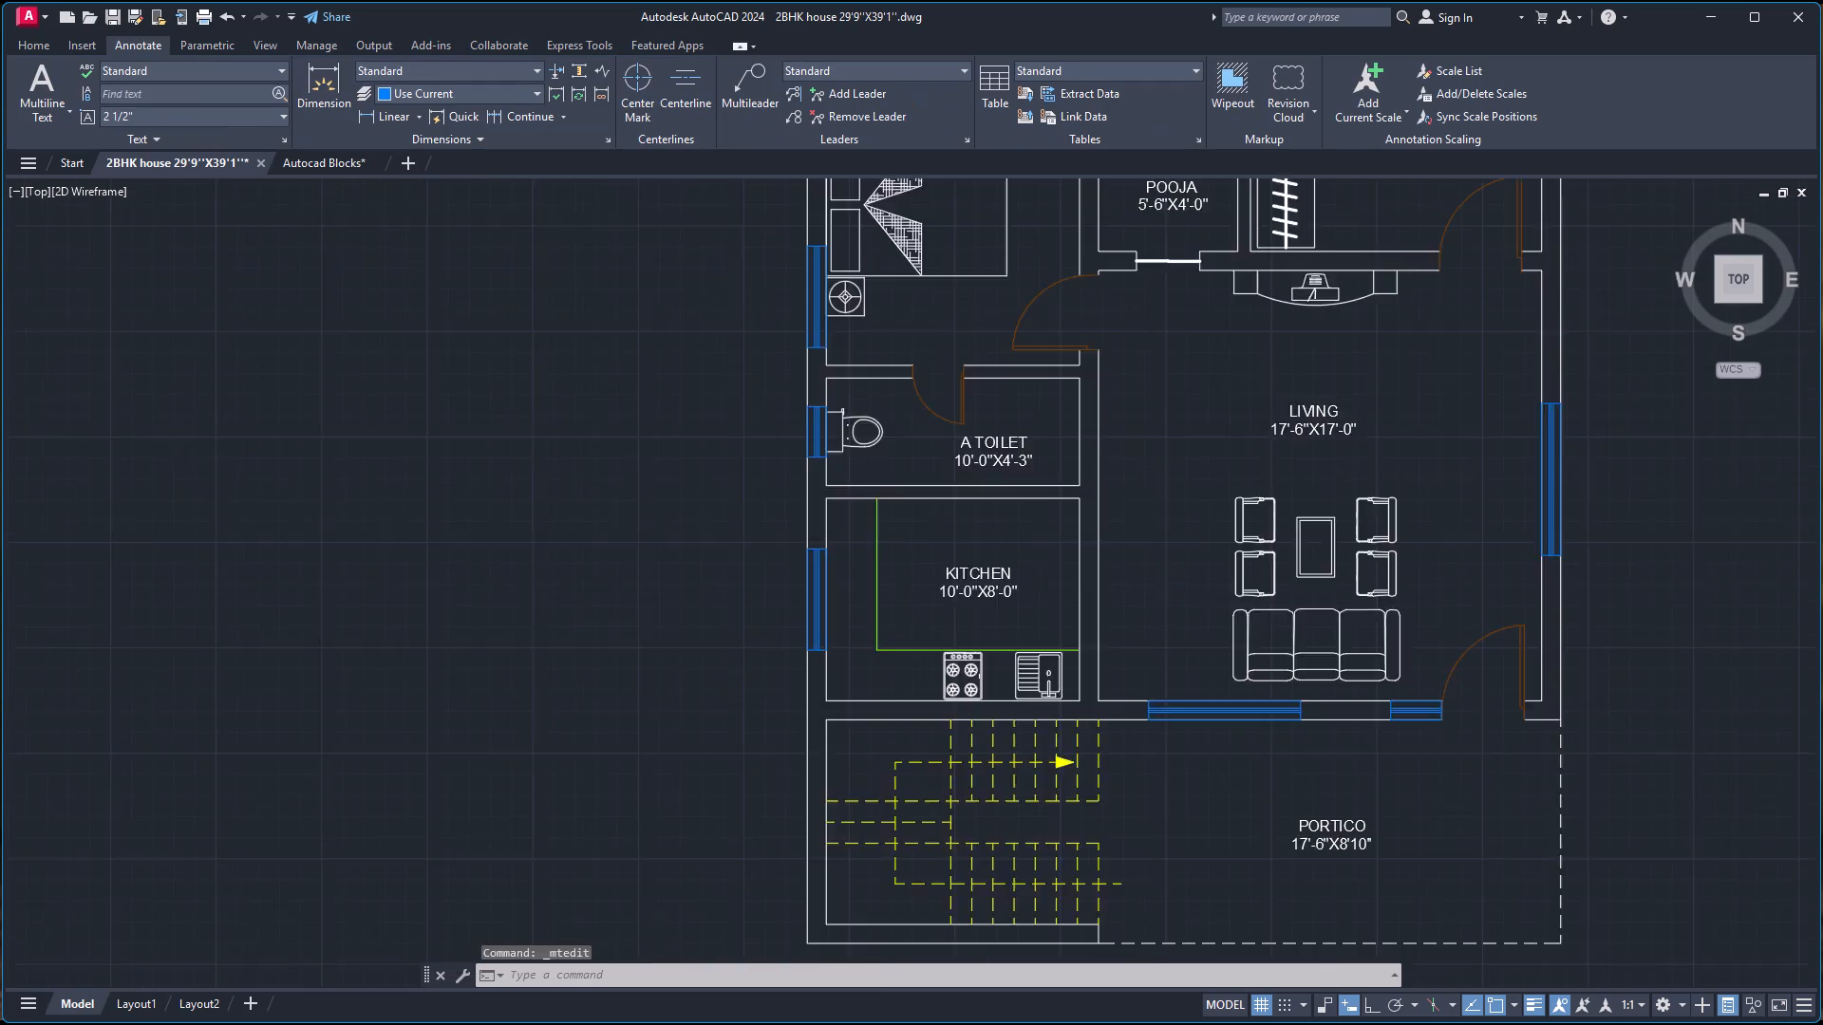
scroll(1463, 837, down, 1)
scroll(1464, 833, up, 1)
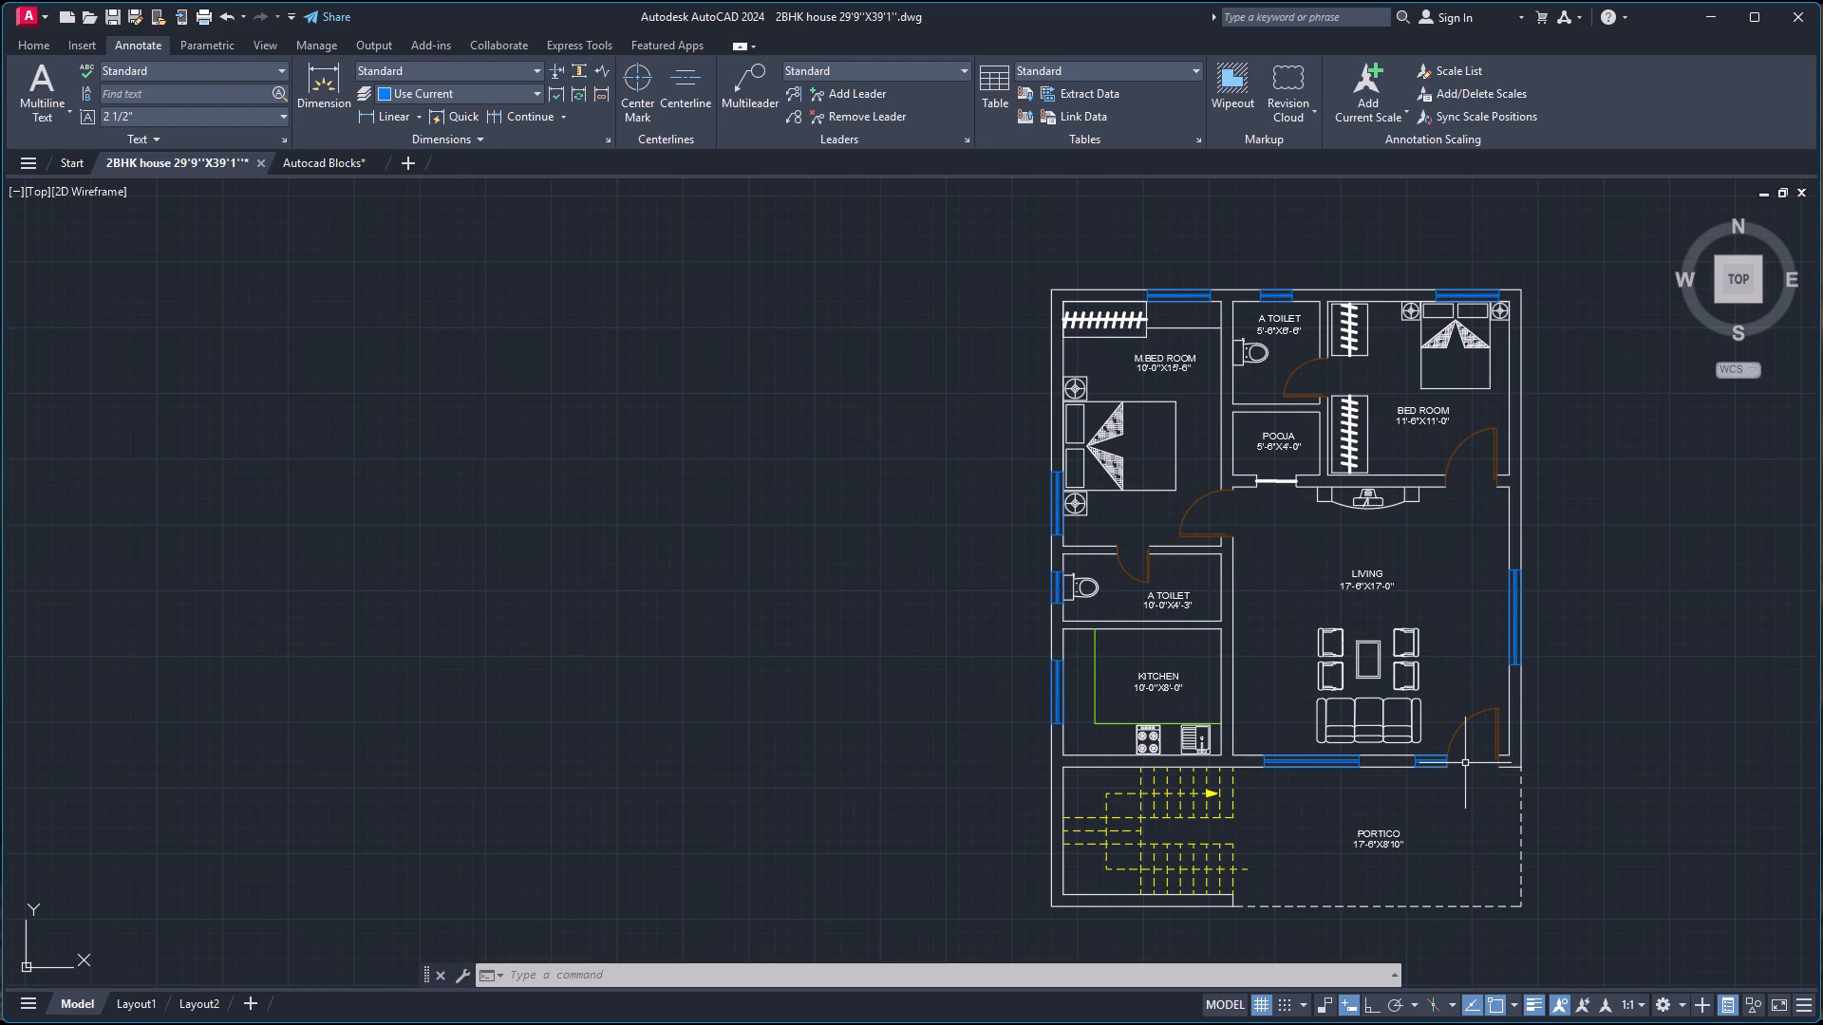
scroll(1465, 763, down, 2)
scroll(1526, 756, up, 3)
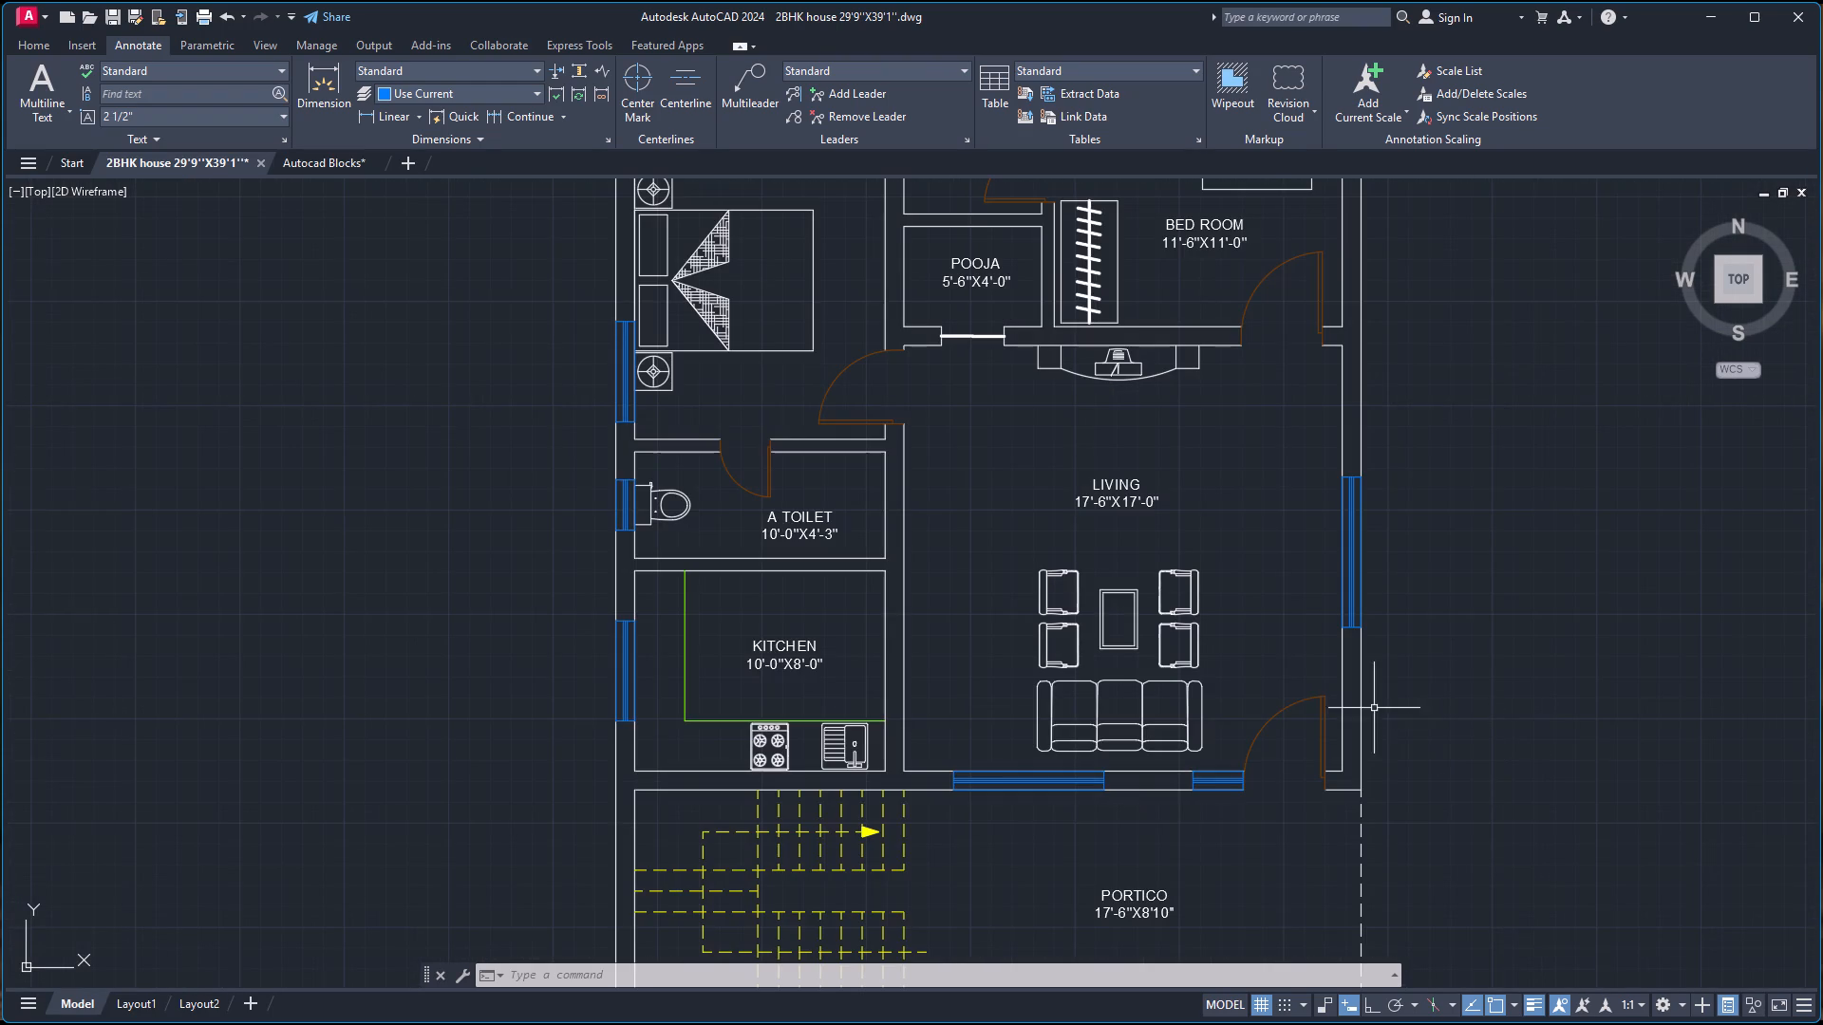
click(49, 119)
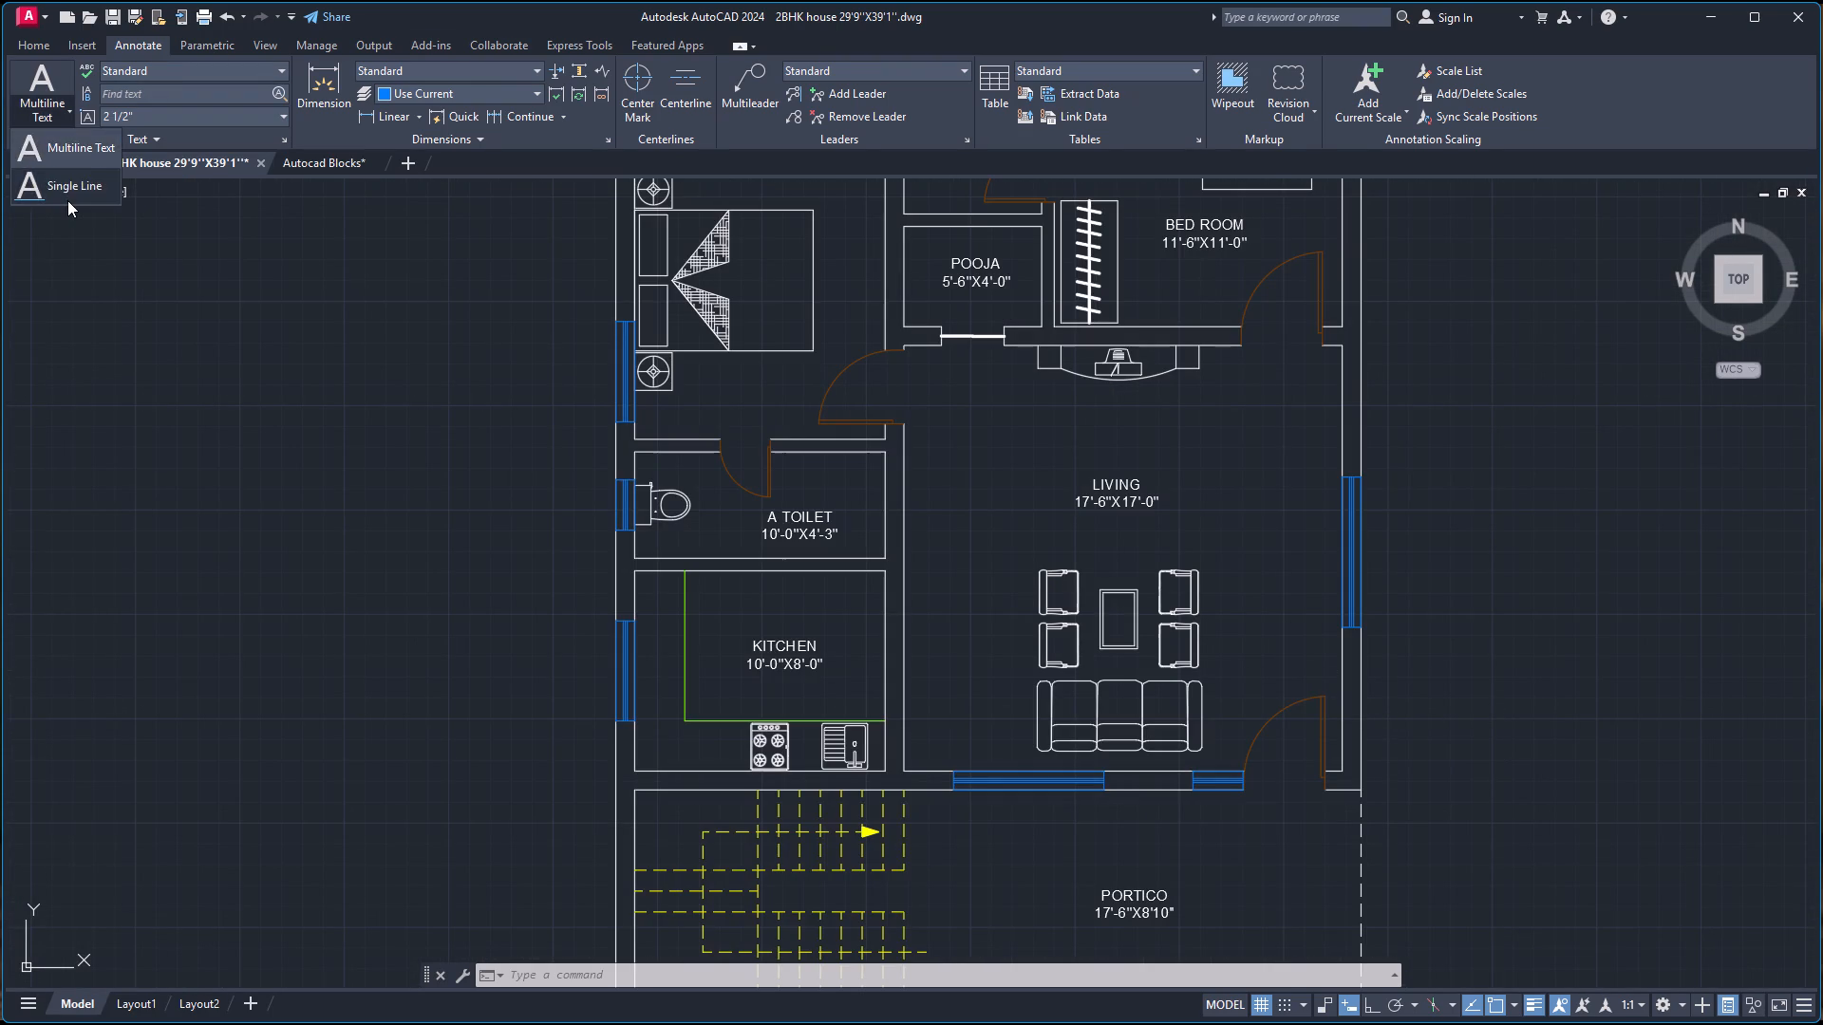
click(67, 200)
scroll(234, 190, down, 2)
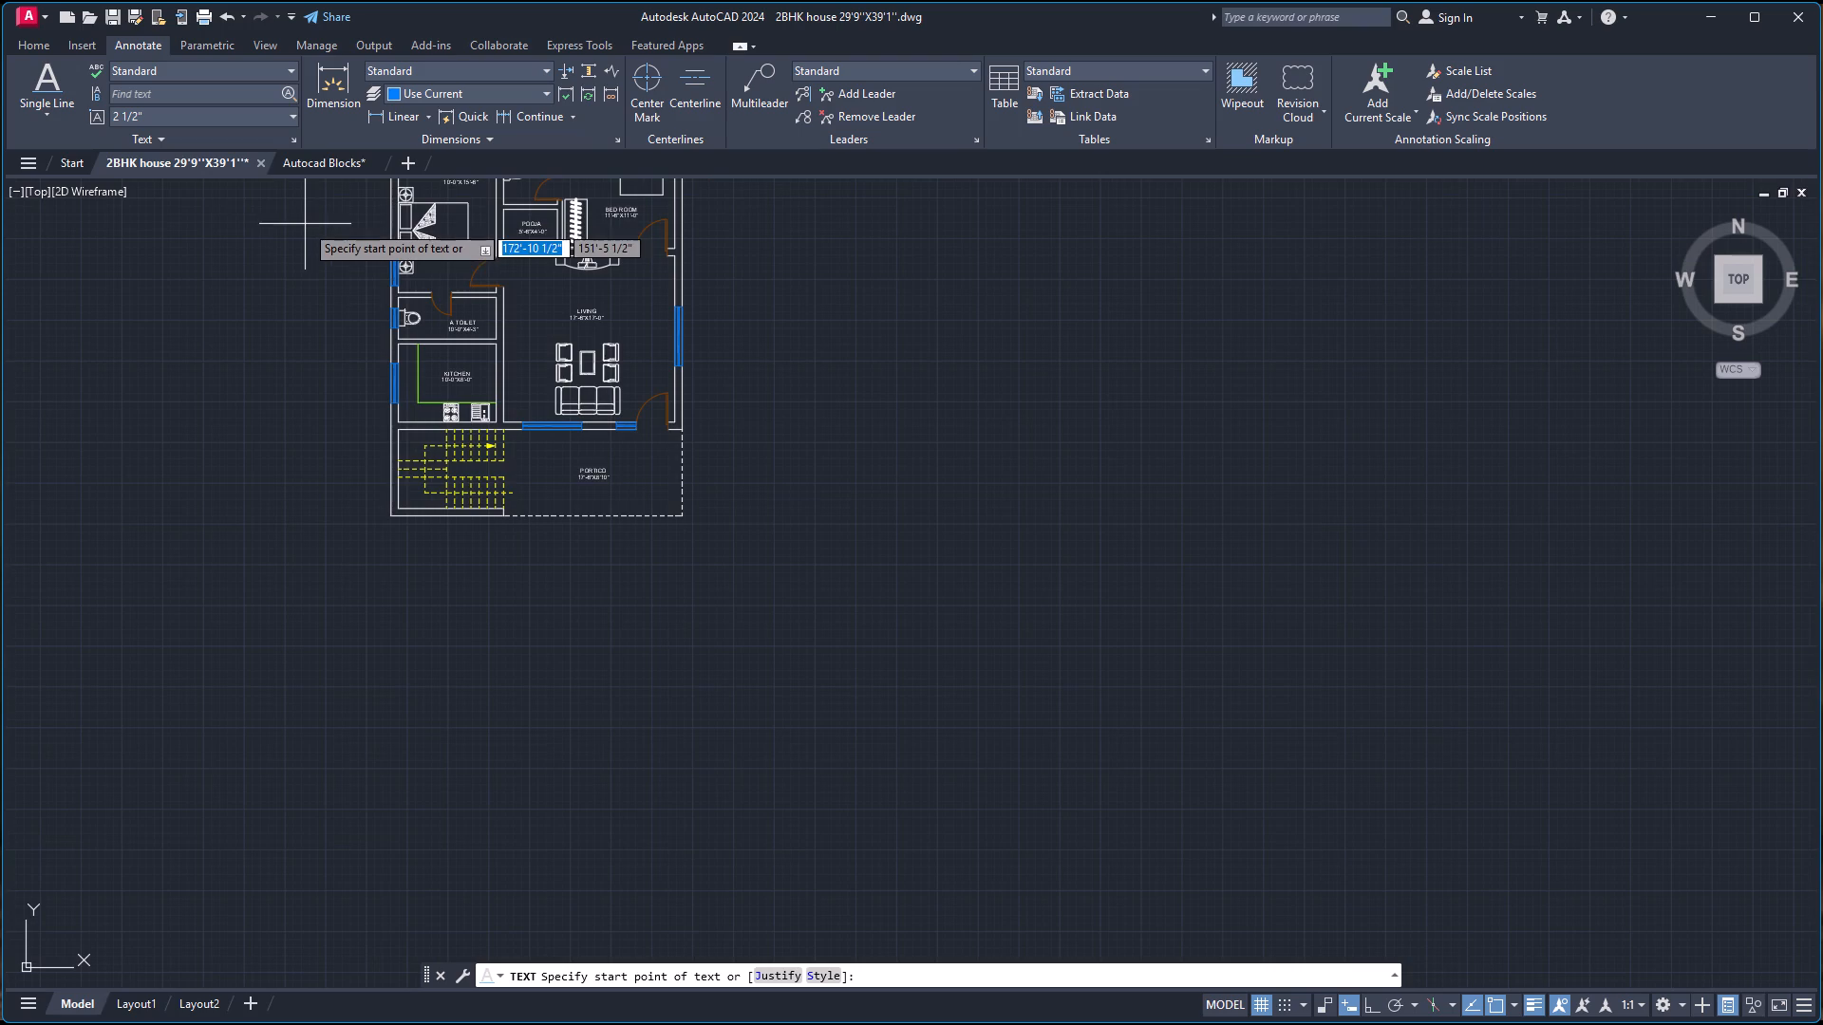
scroll(297, 215, down, 3)
scroll(315, 176, up, 2)
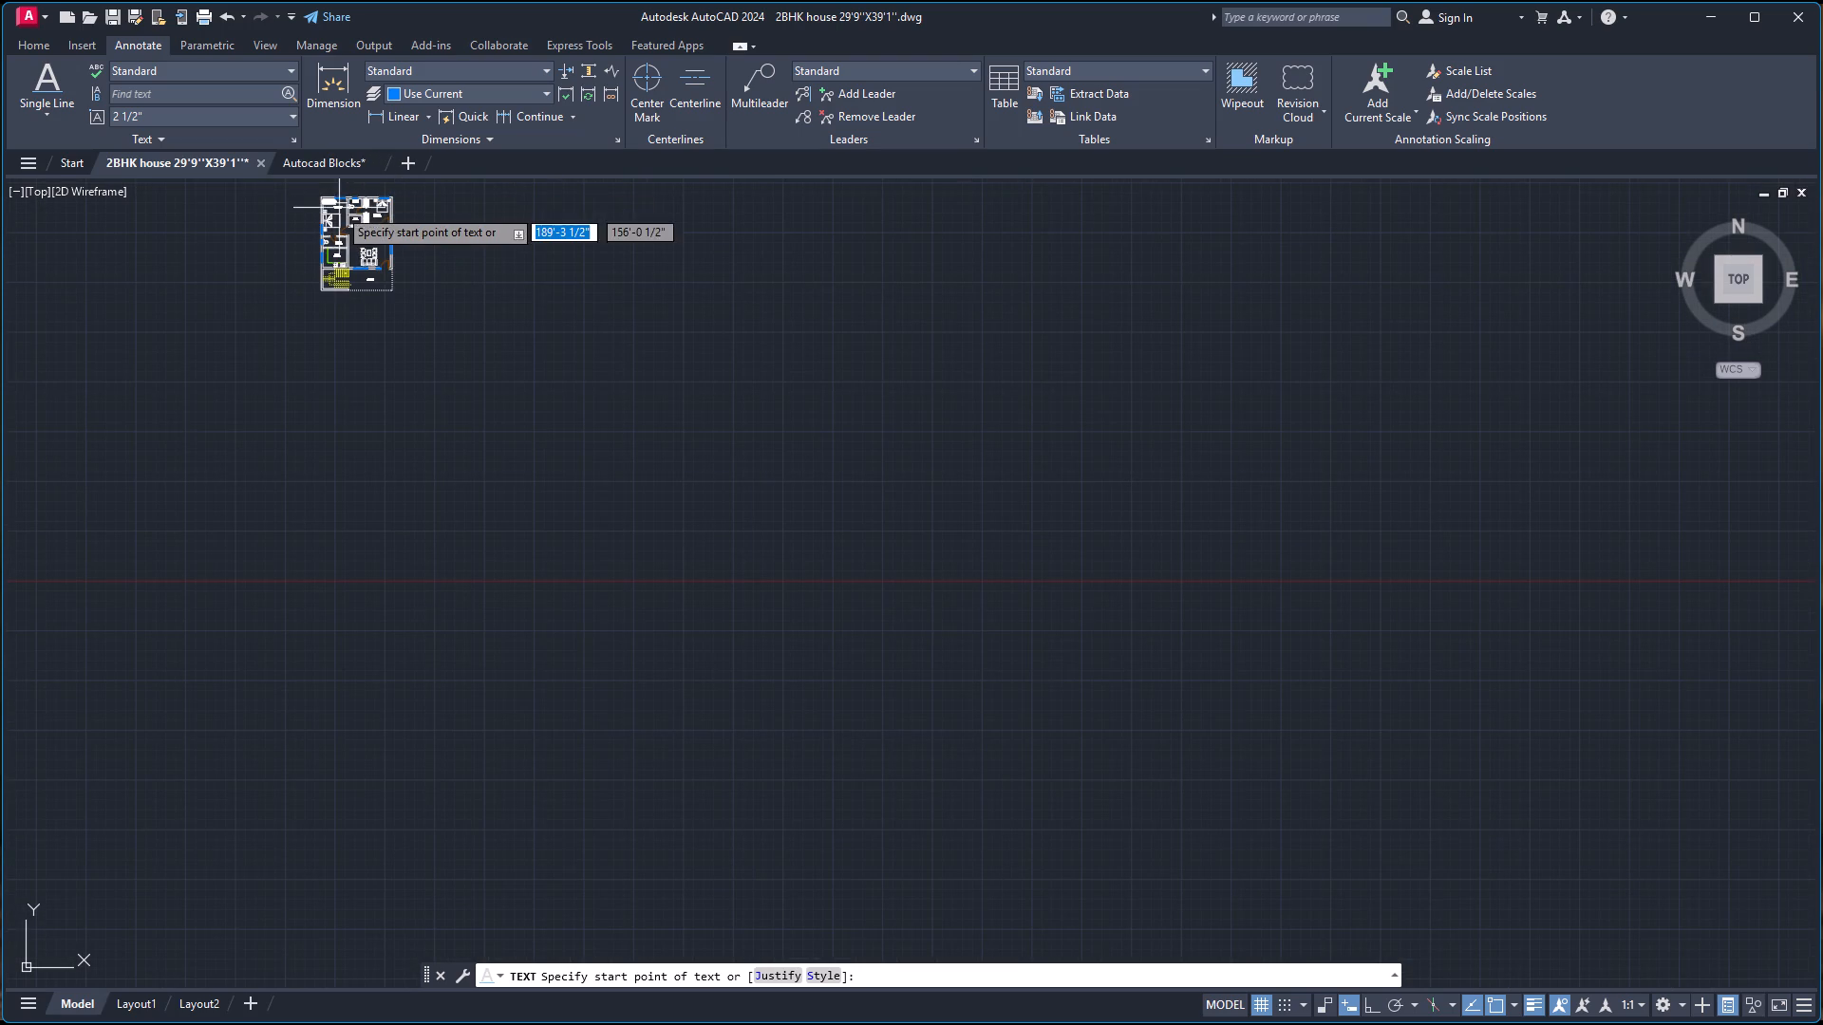
scroll(338, 208, up, 2)
scroll(454, 382, up, 4)
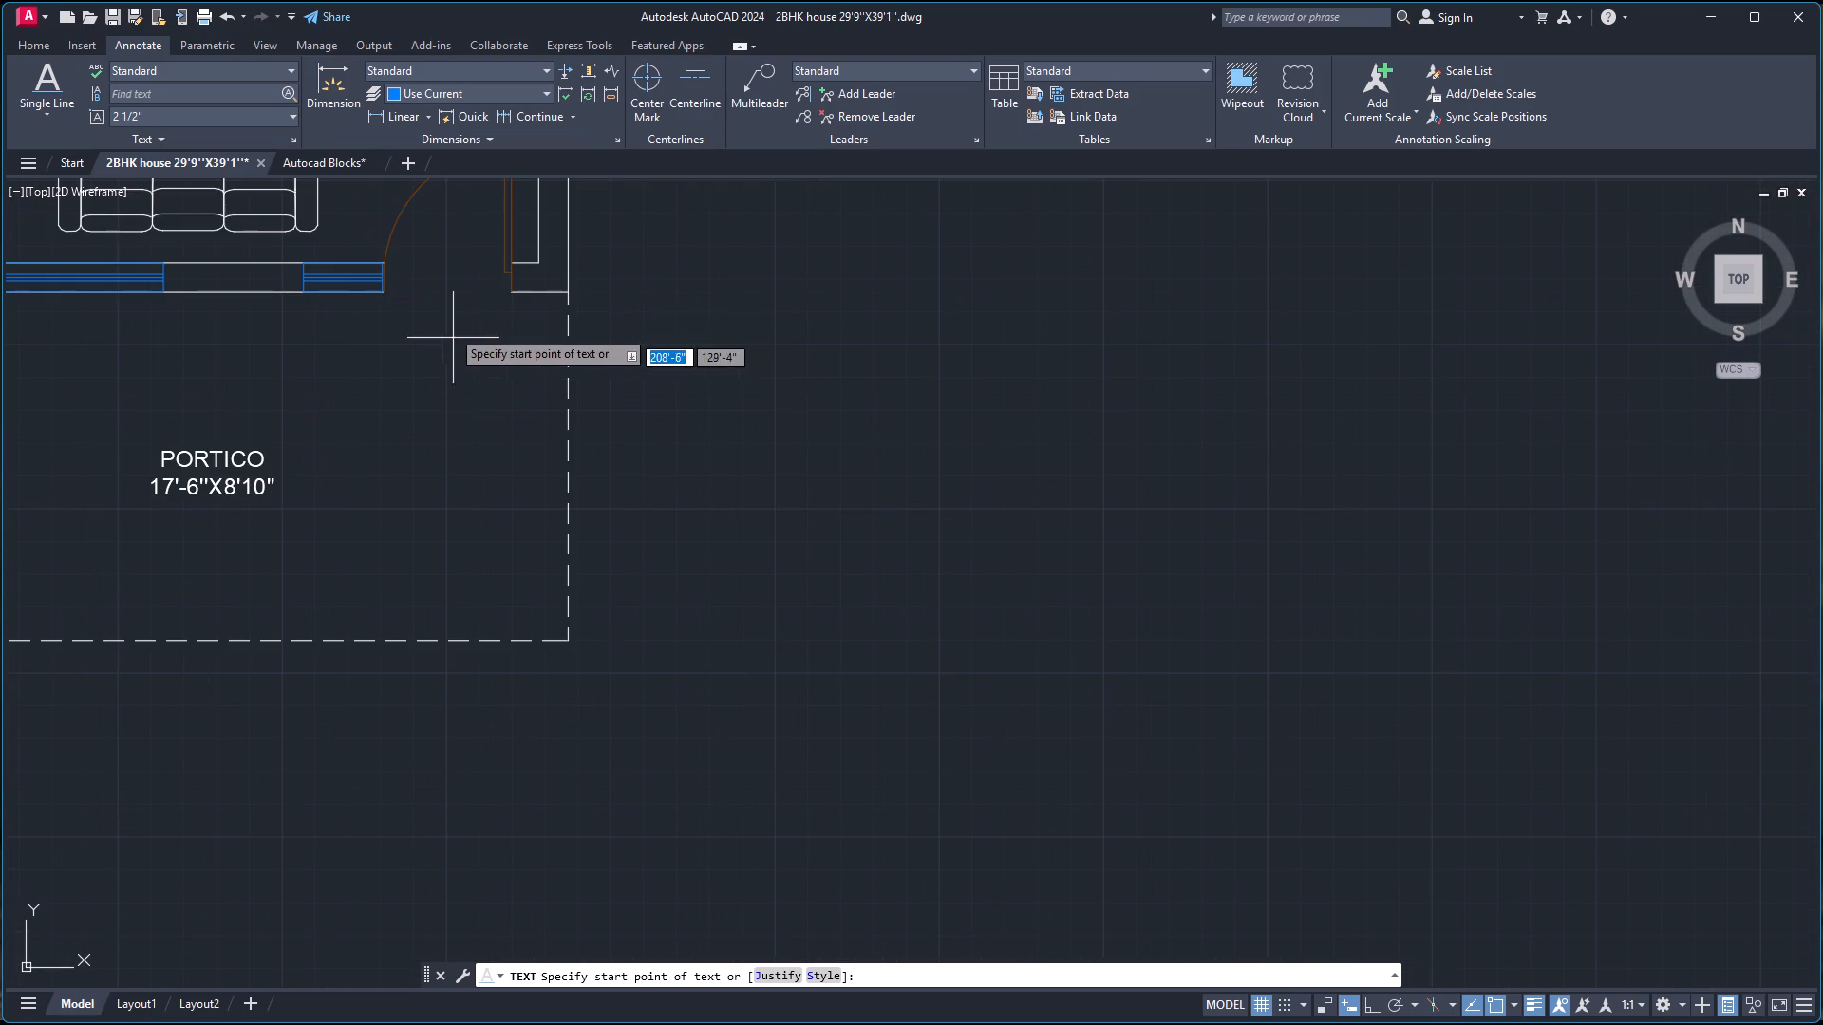
click(393, 314)
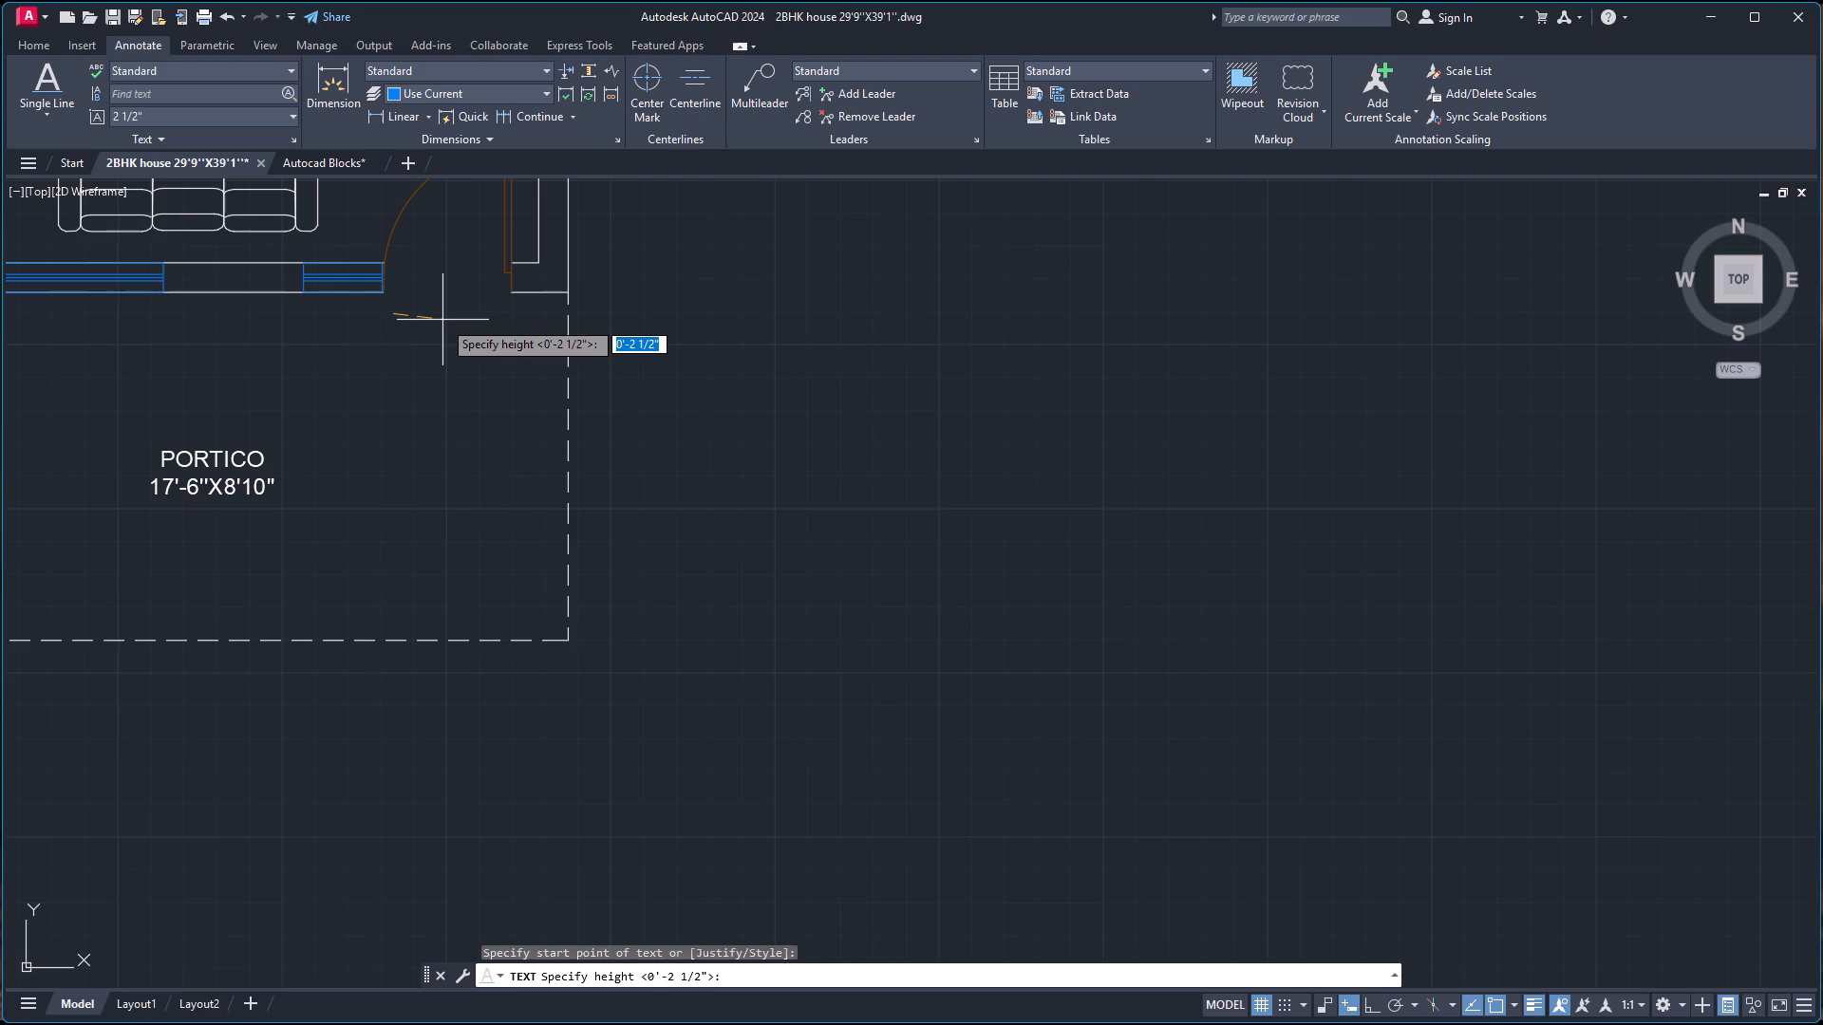
key(F8)
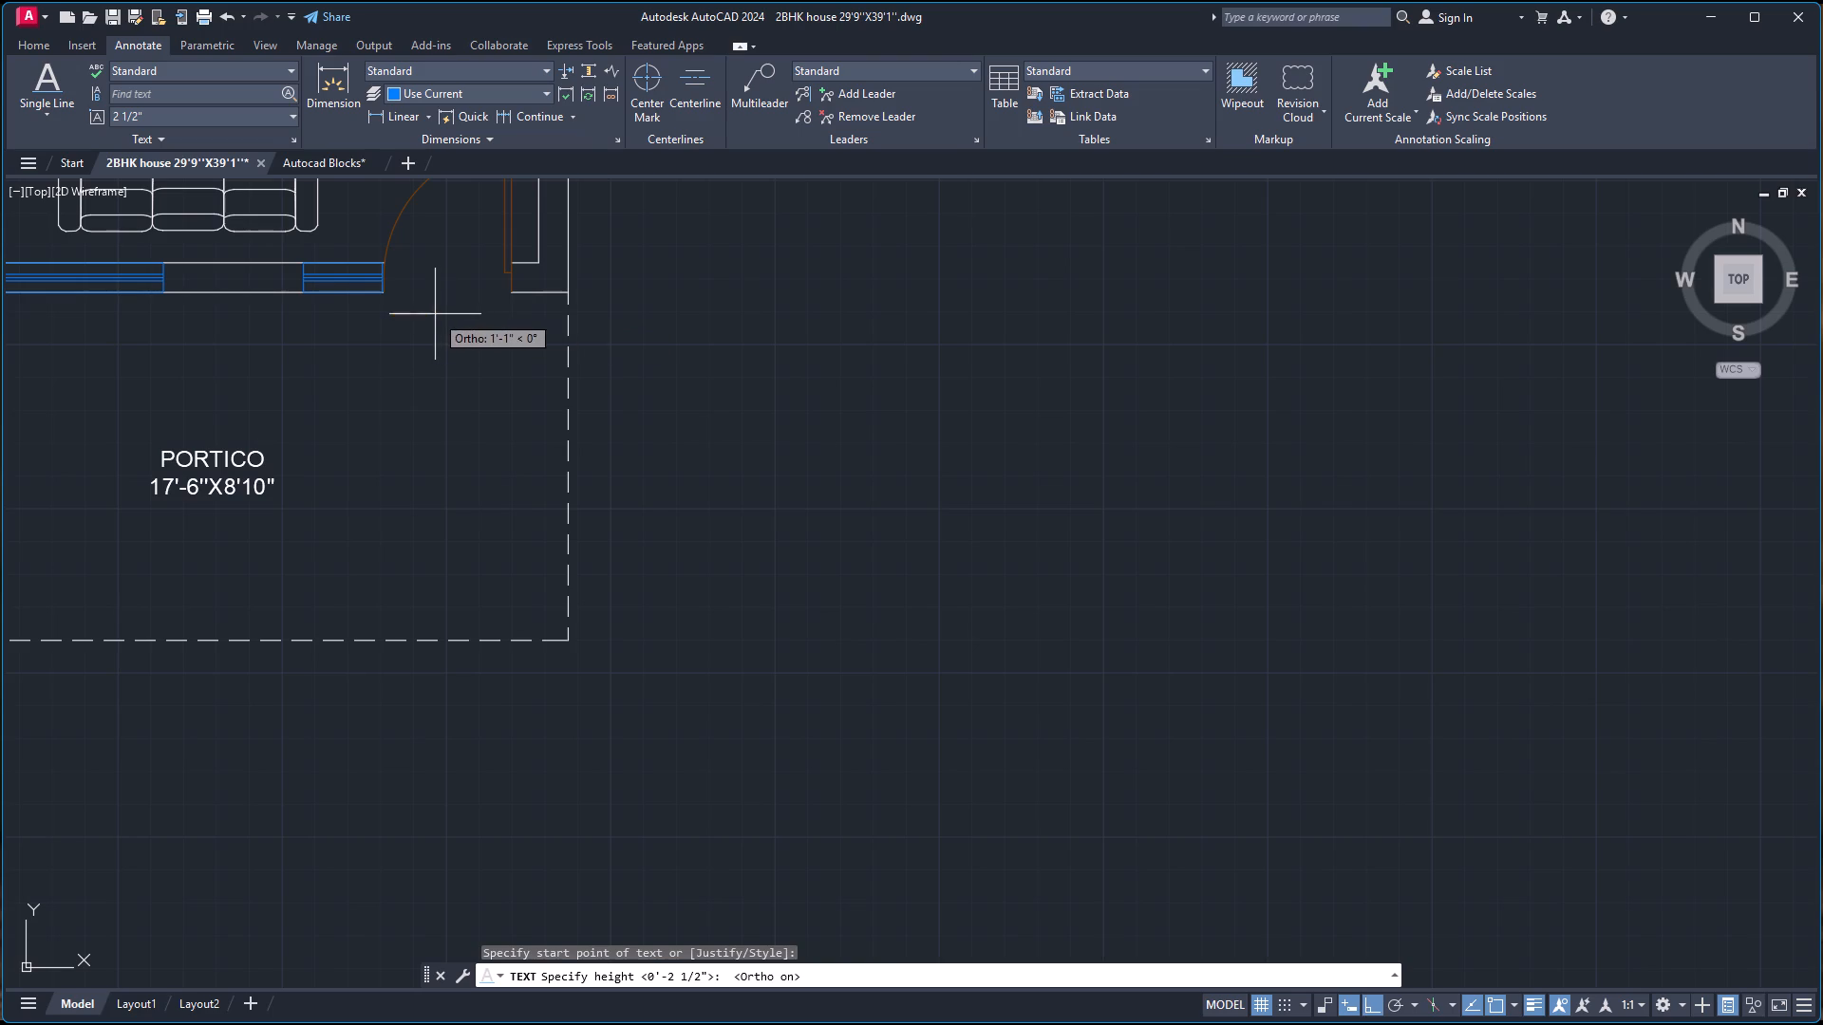
click(435, 314)
key(Return)
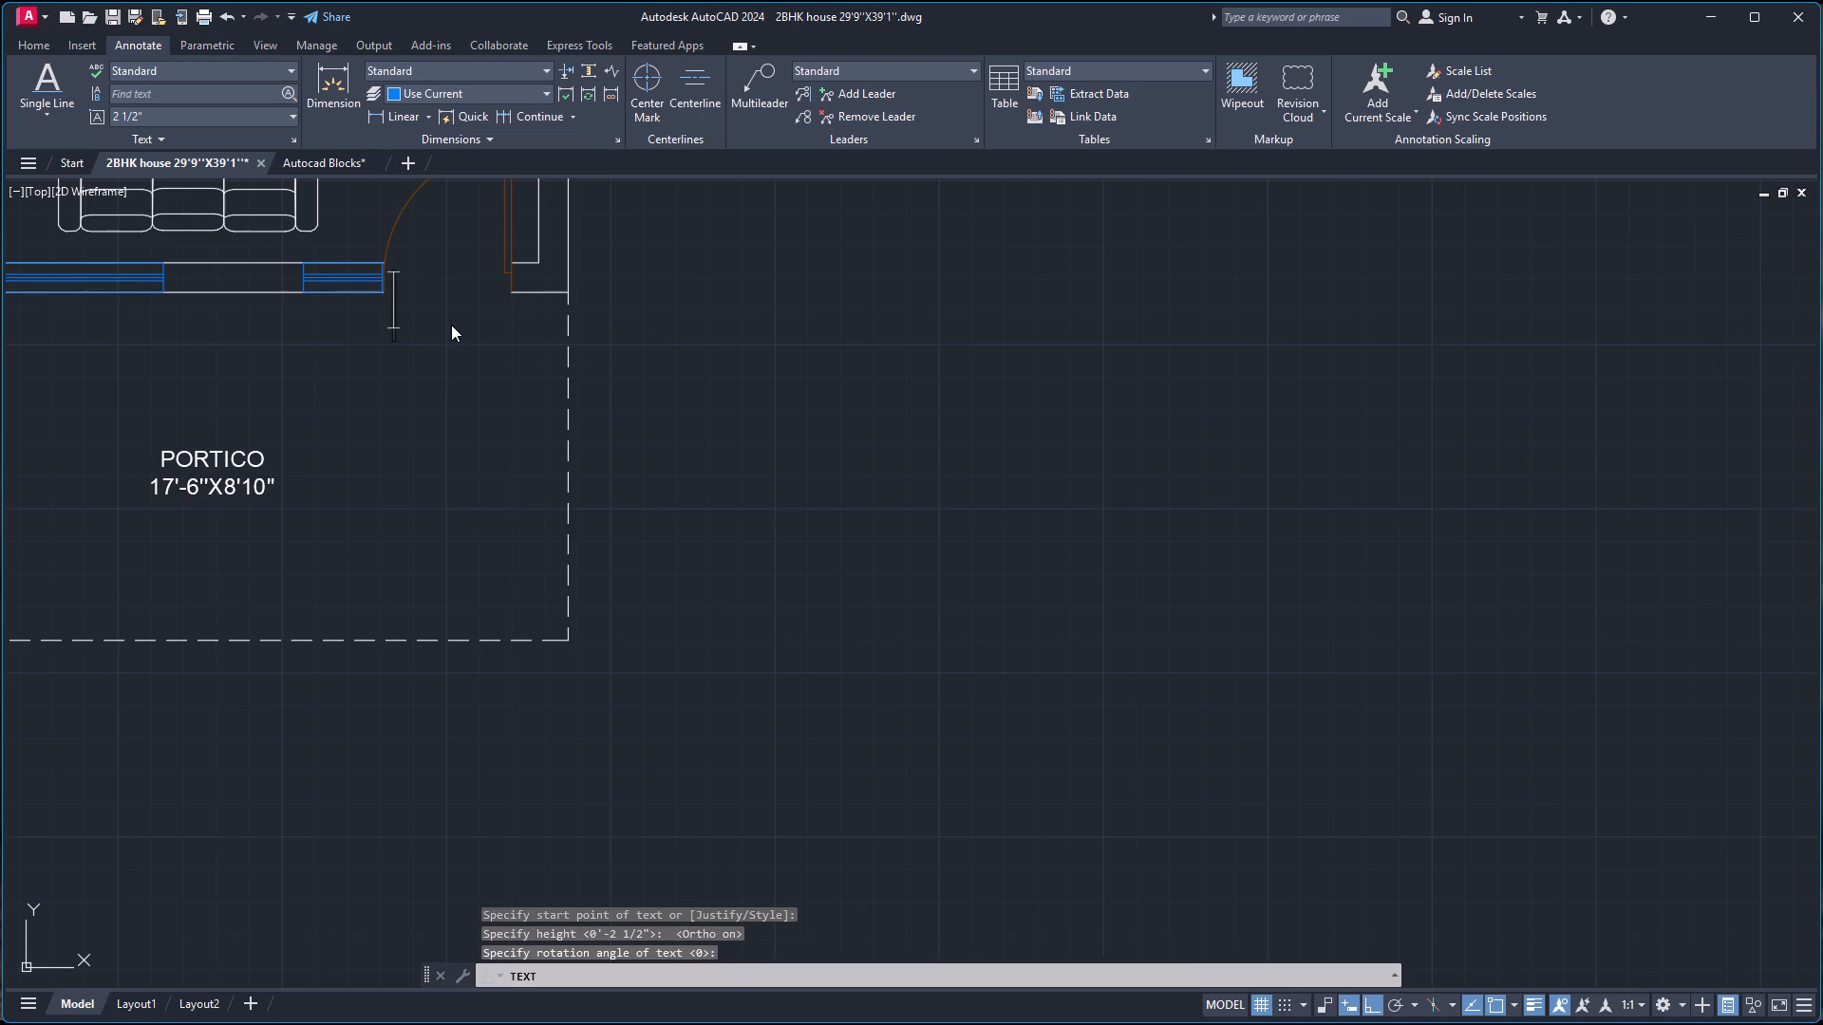
text(MD)
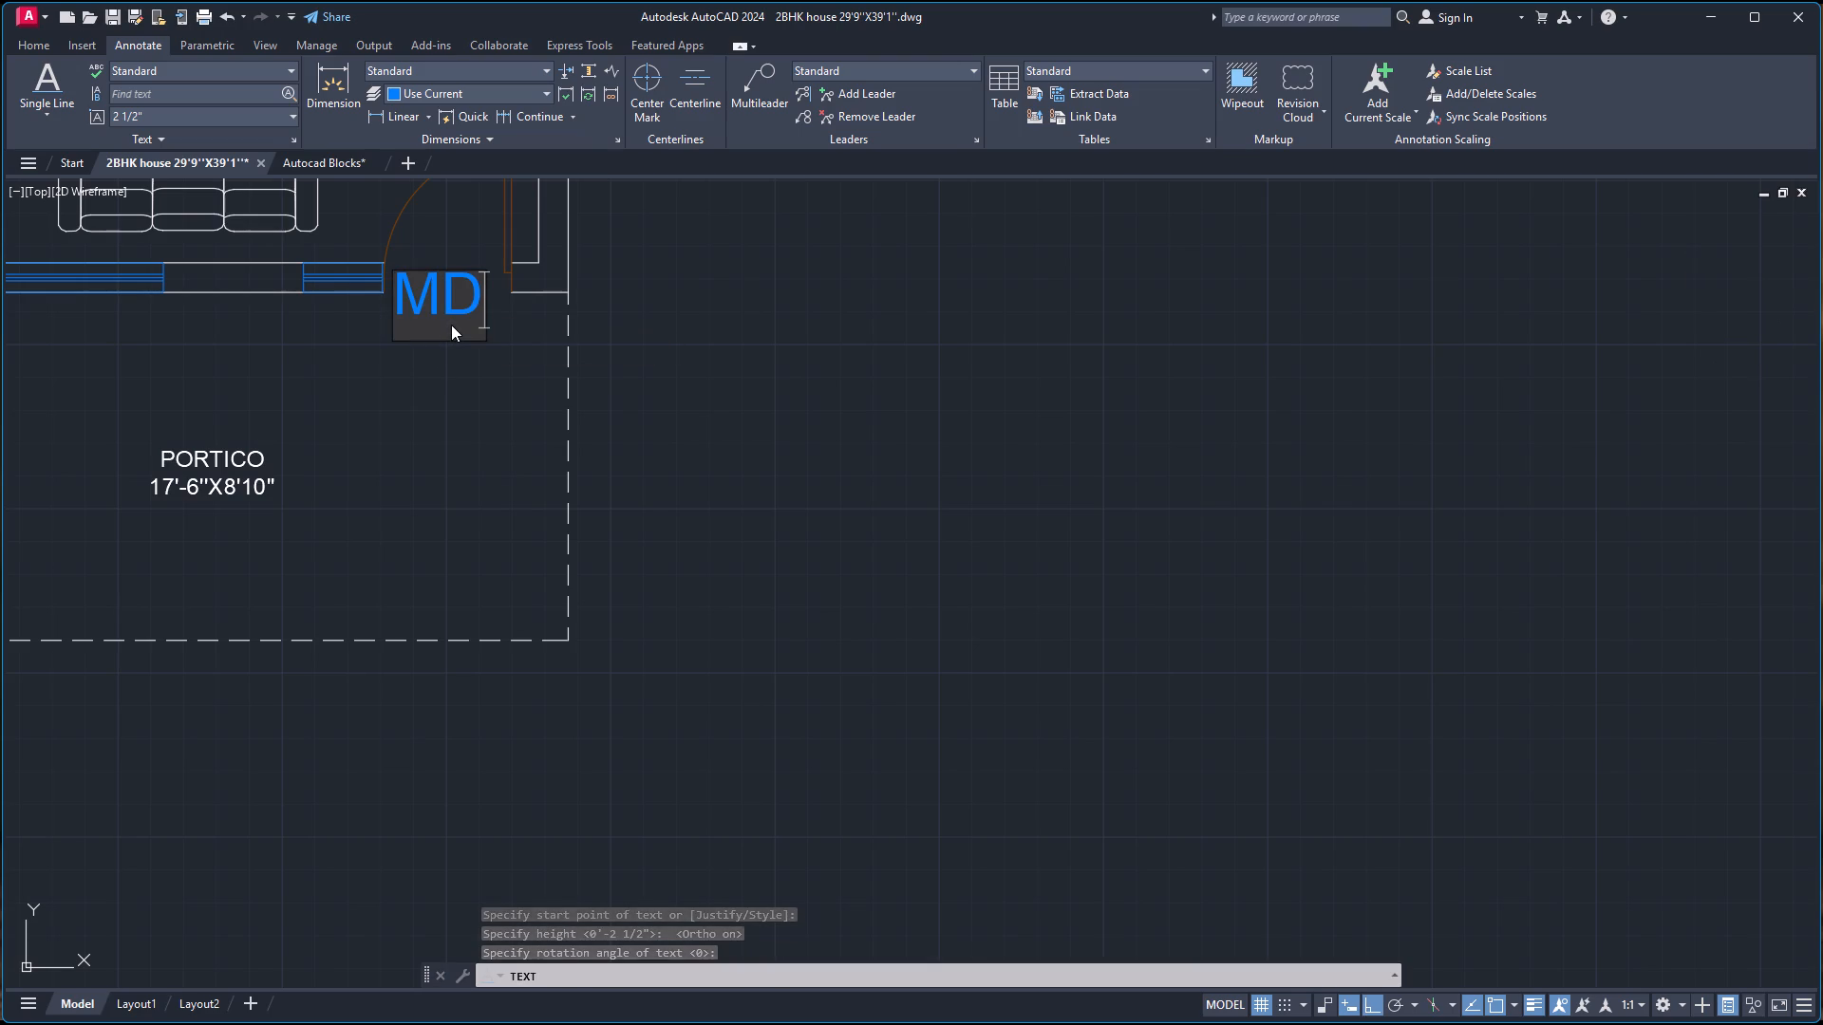
click(497, 93)
click(497, 93)
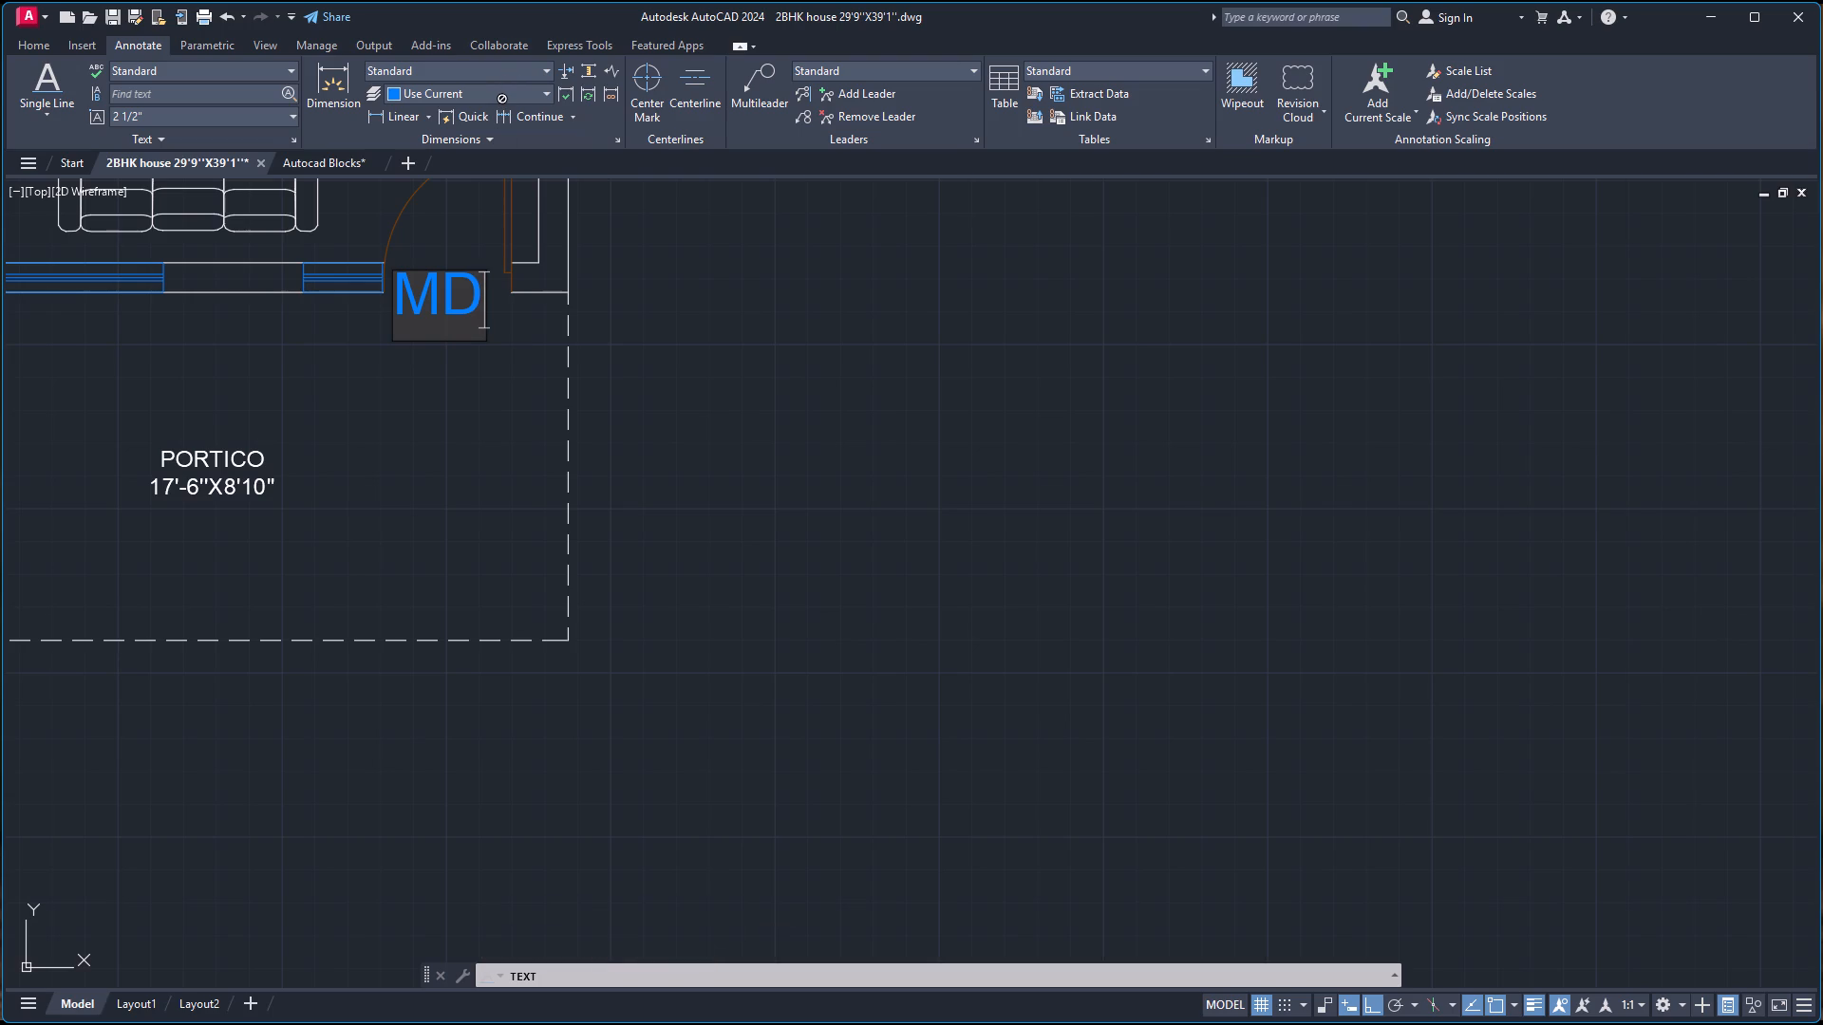
key(BackSpace)
key(BackSpace)
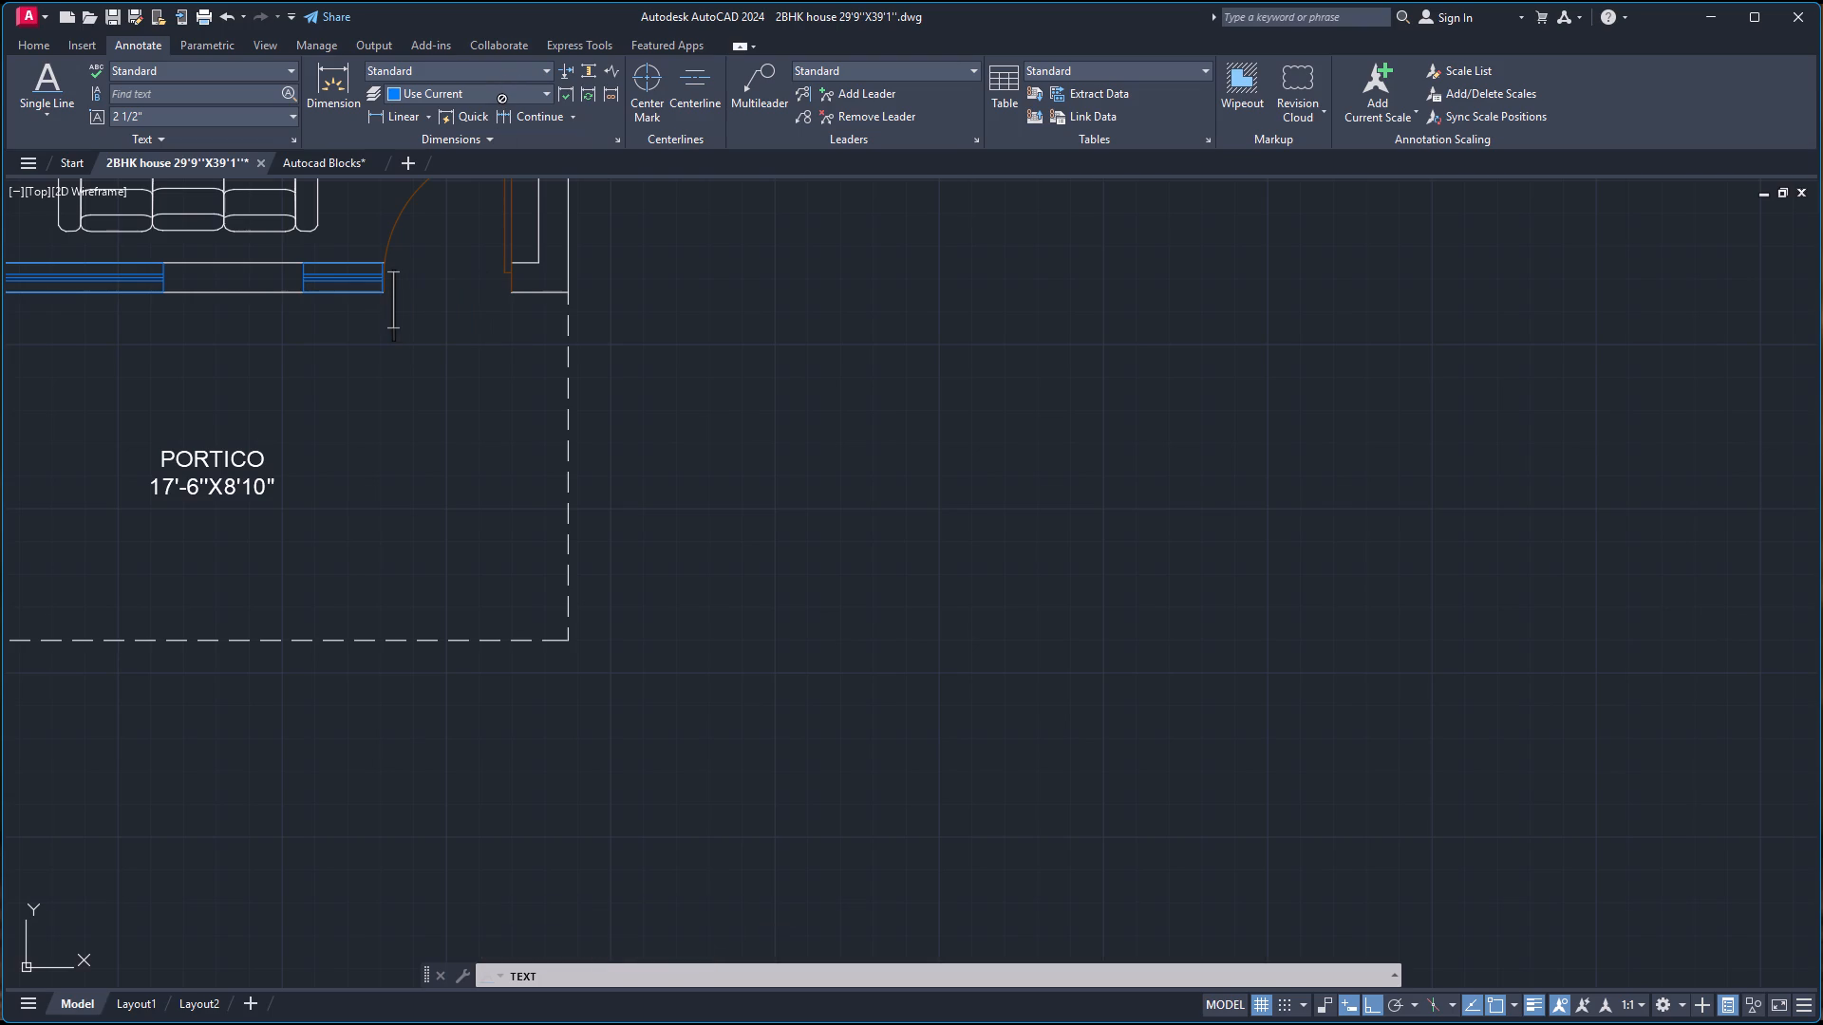
text(MD)
key(Return)
key(BackSpace)
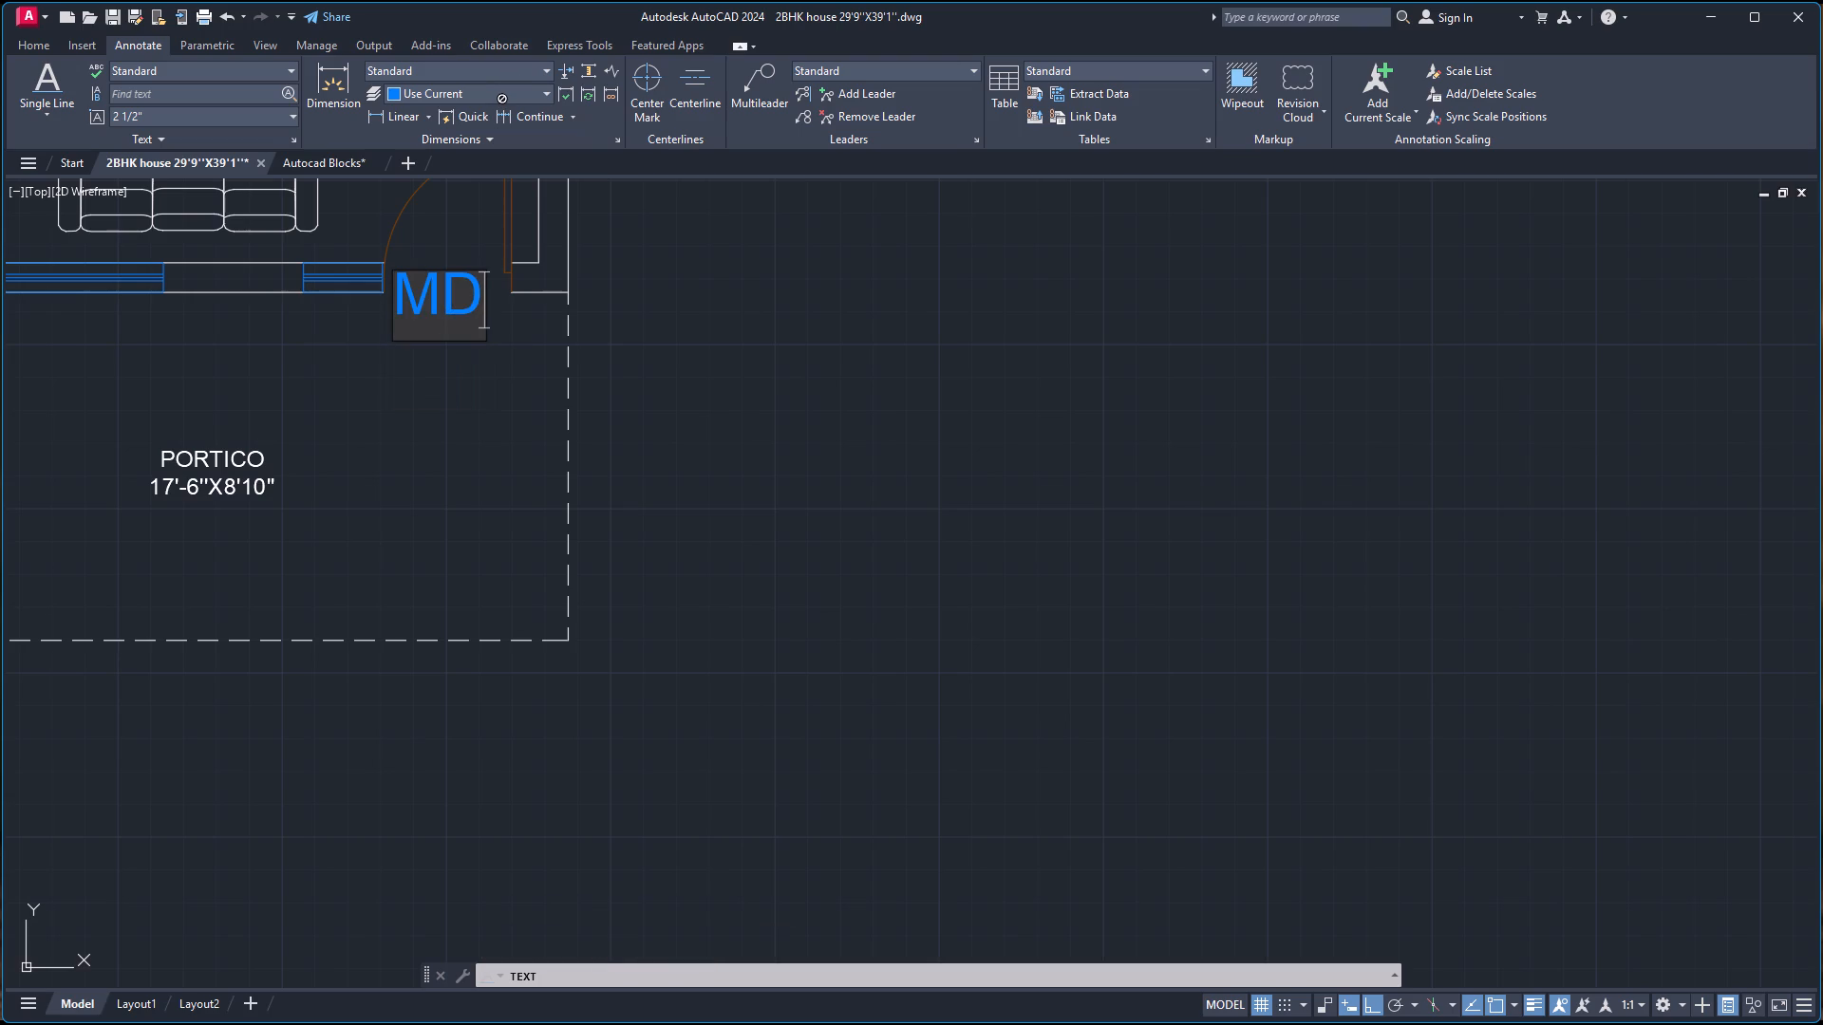
click(458, 424)
key(Escape)
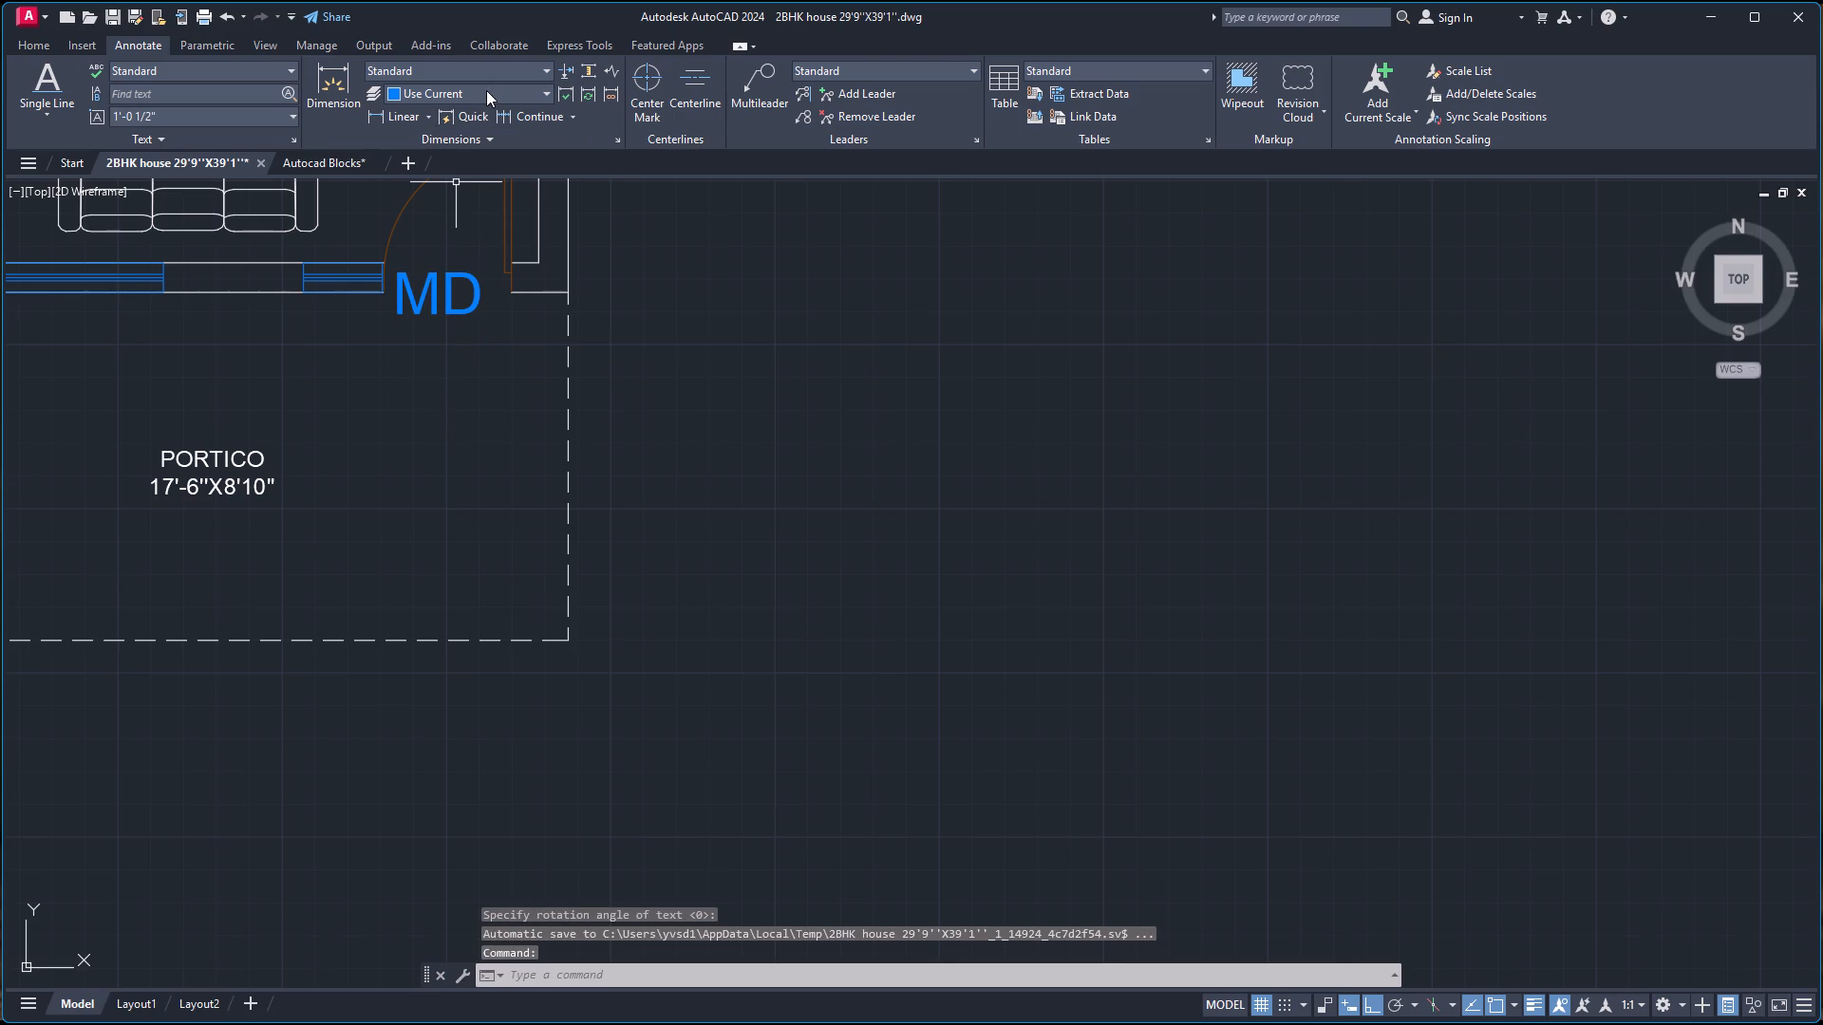
Set the dimension layer override to layer 0.
click(486, 90)
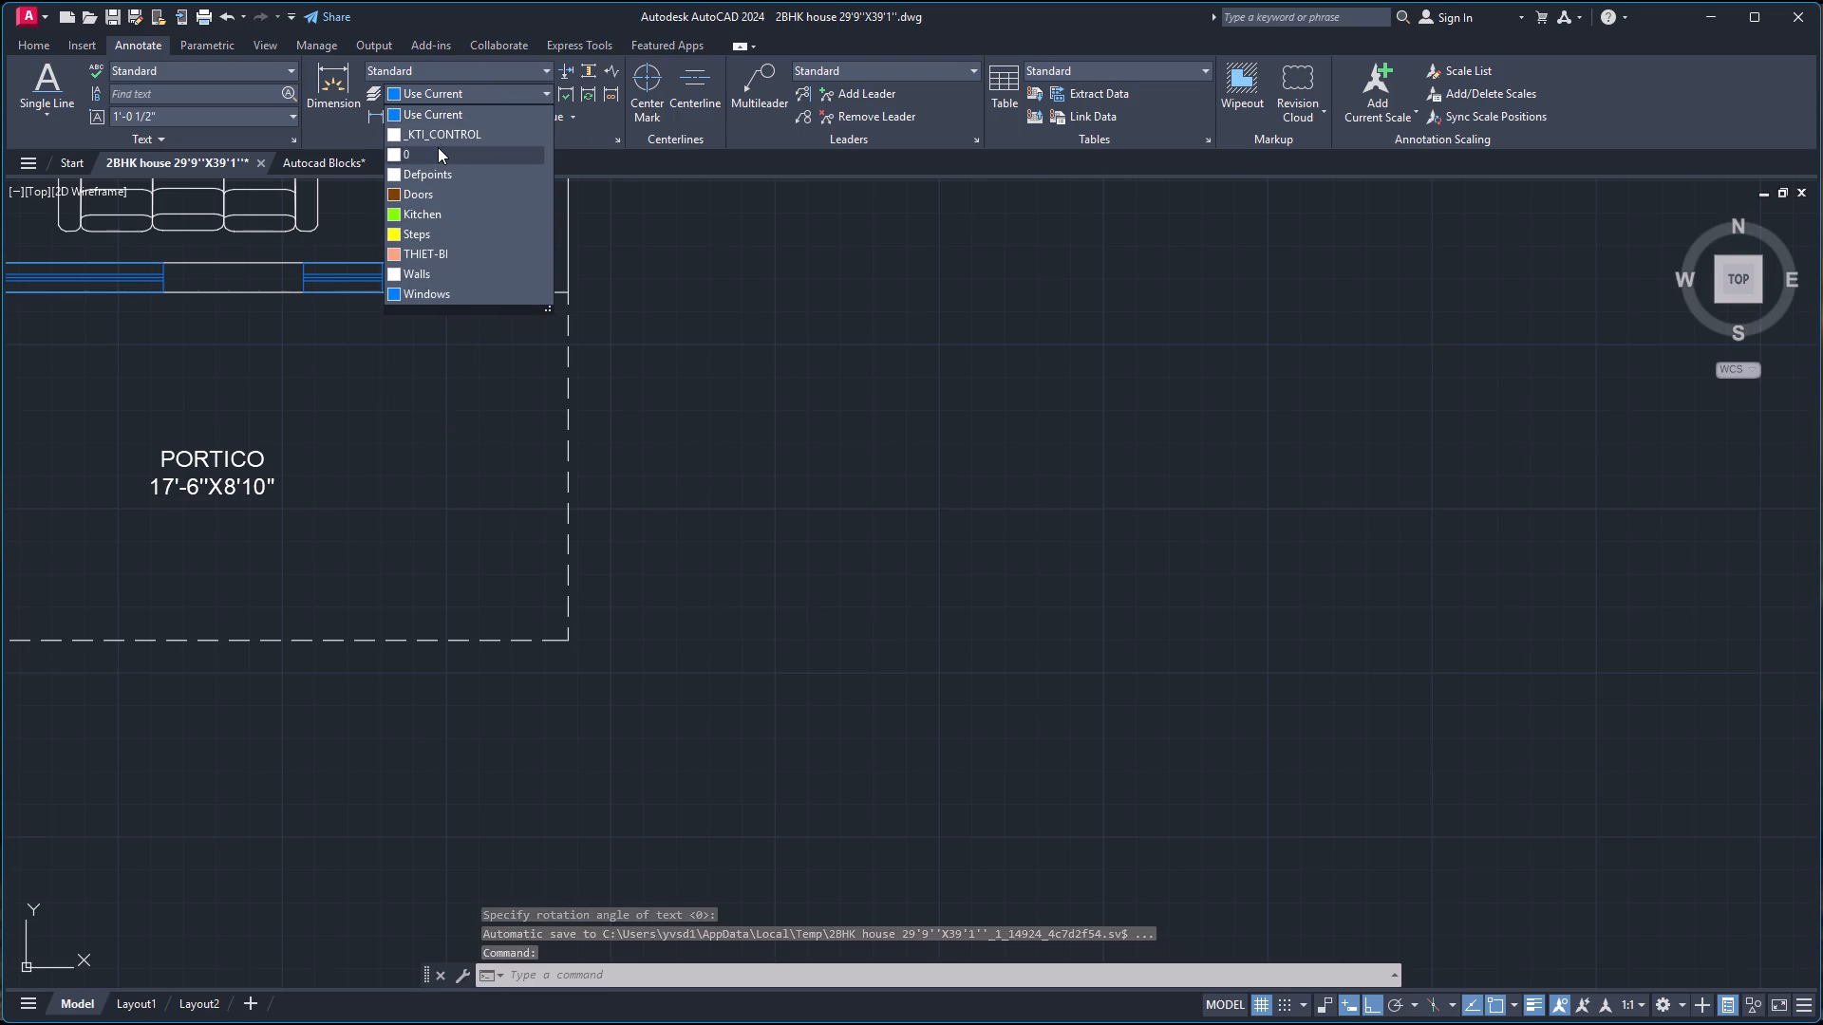
click(438, 147)
Move the MD text at the main door to layer 0.
click(408, 296)
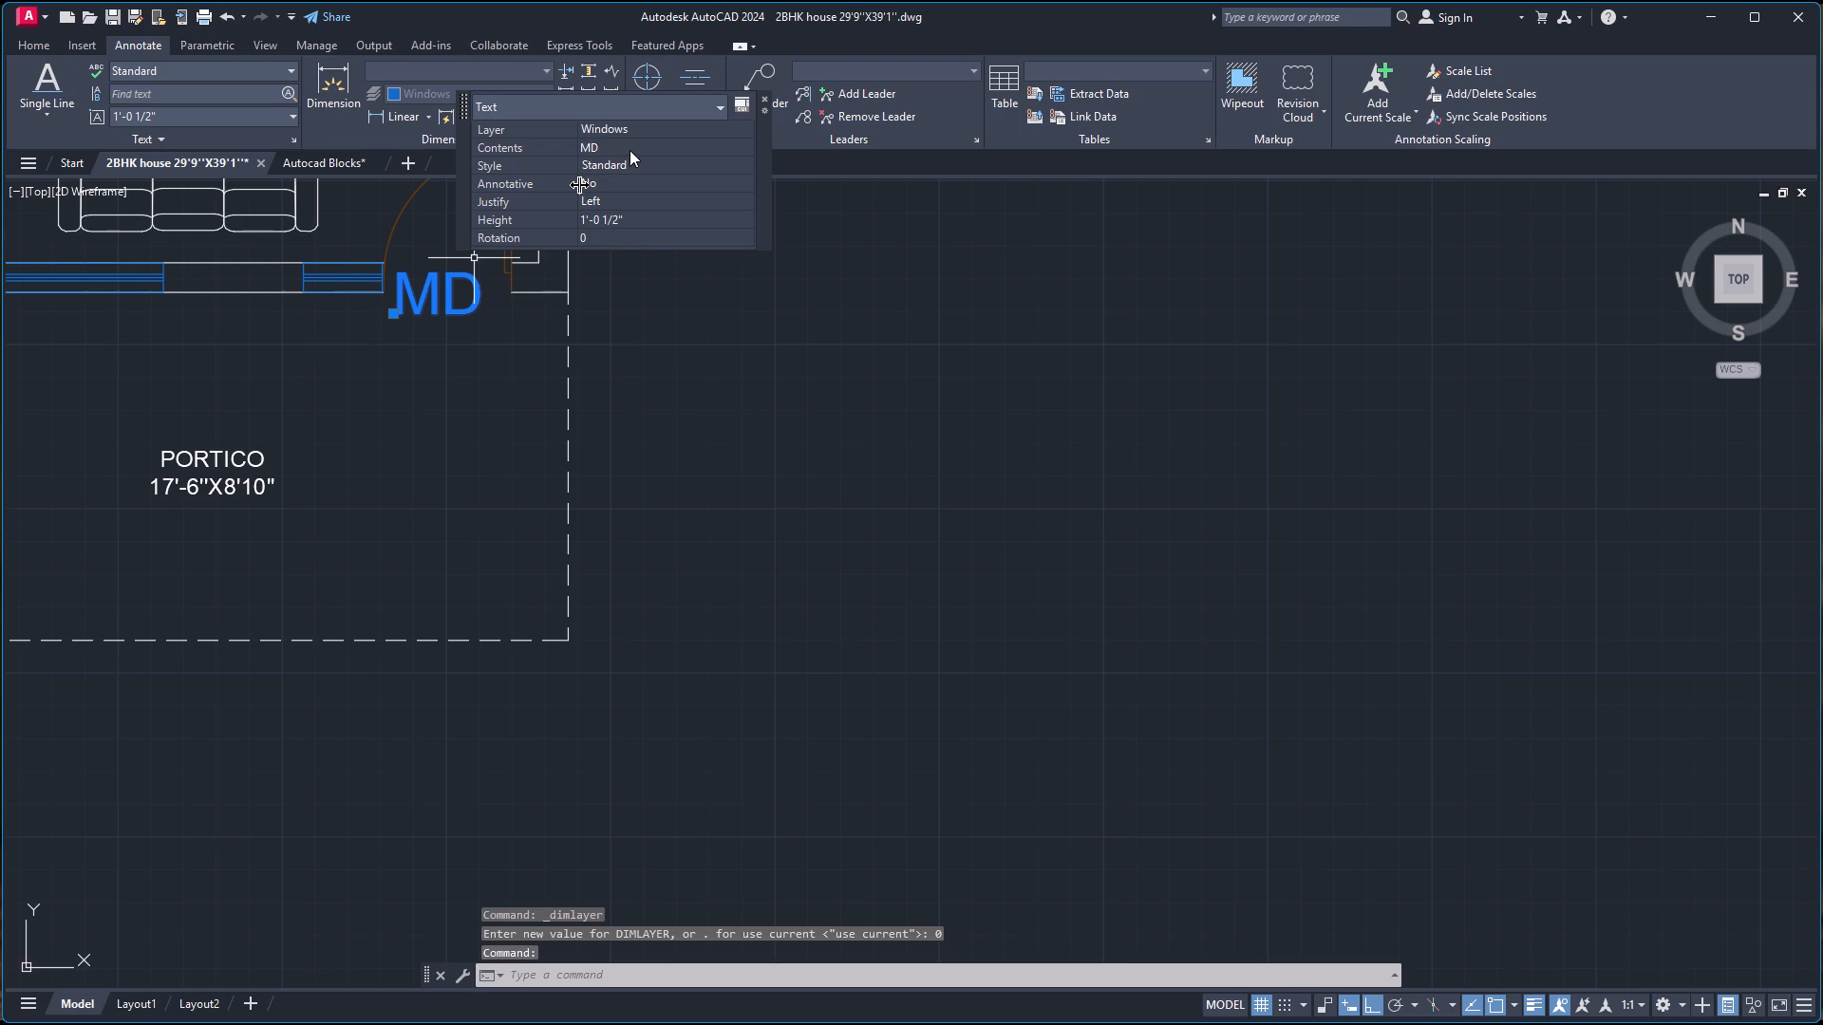
double_click(650, 136)
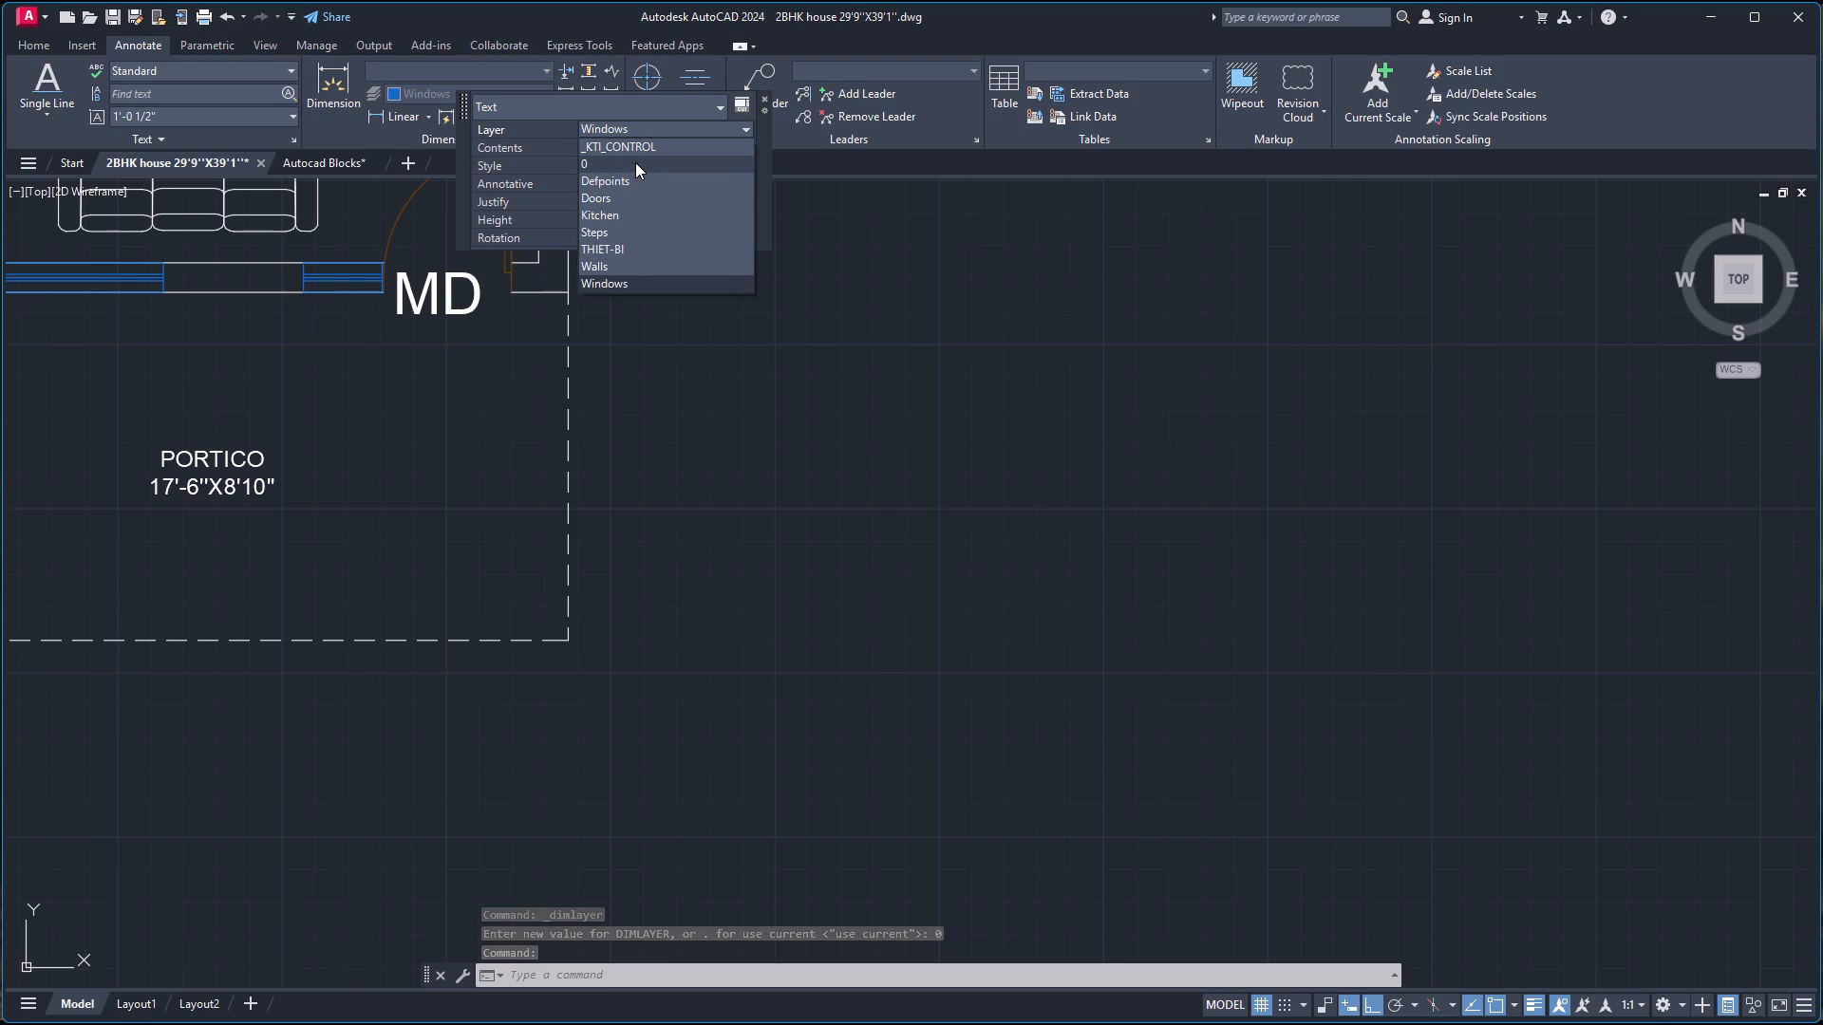
click(635, 162)
key(Escape)
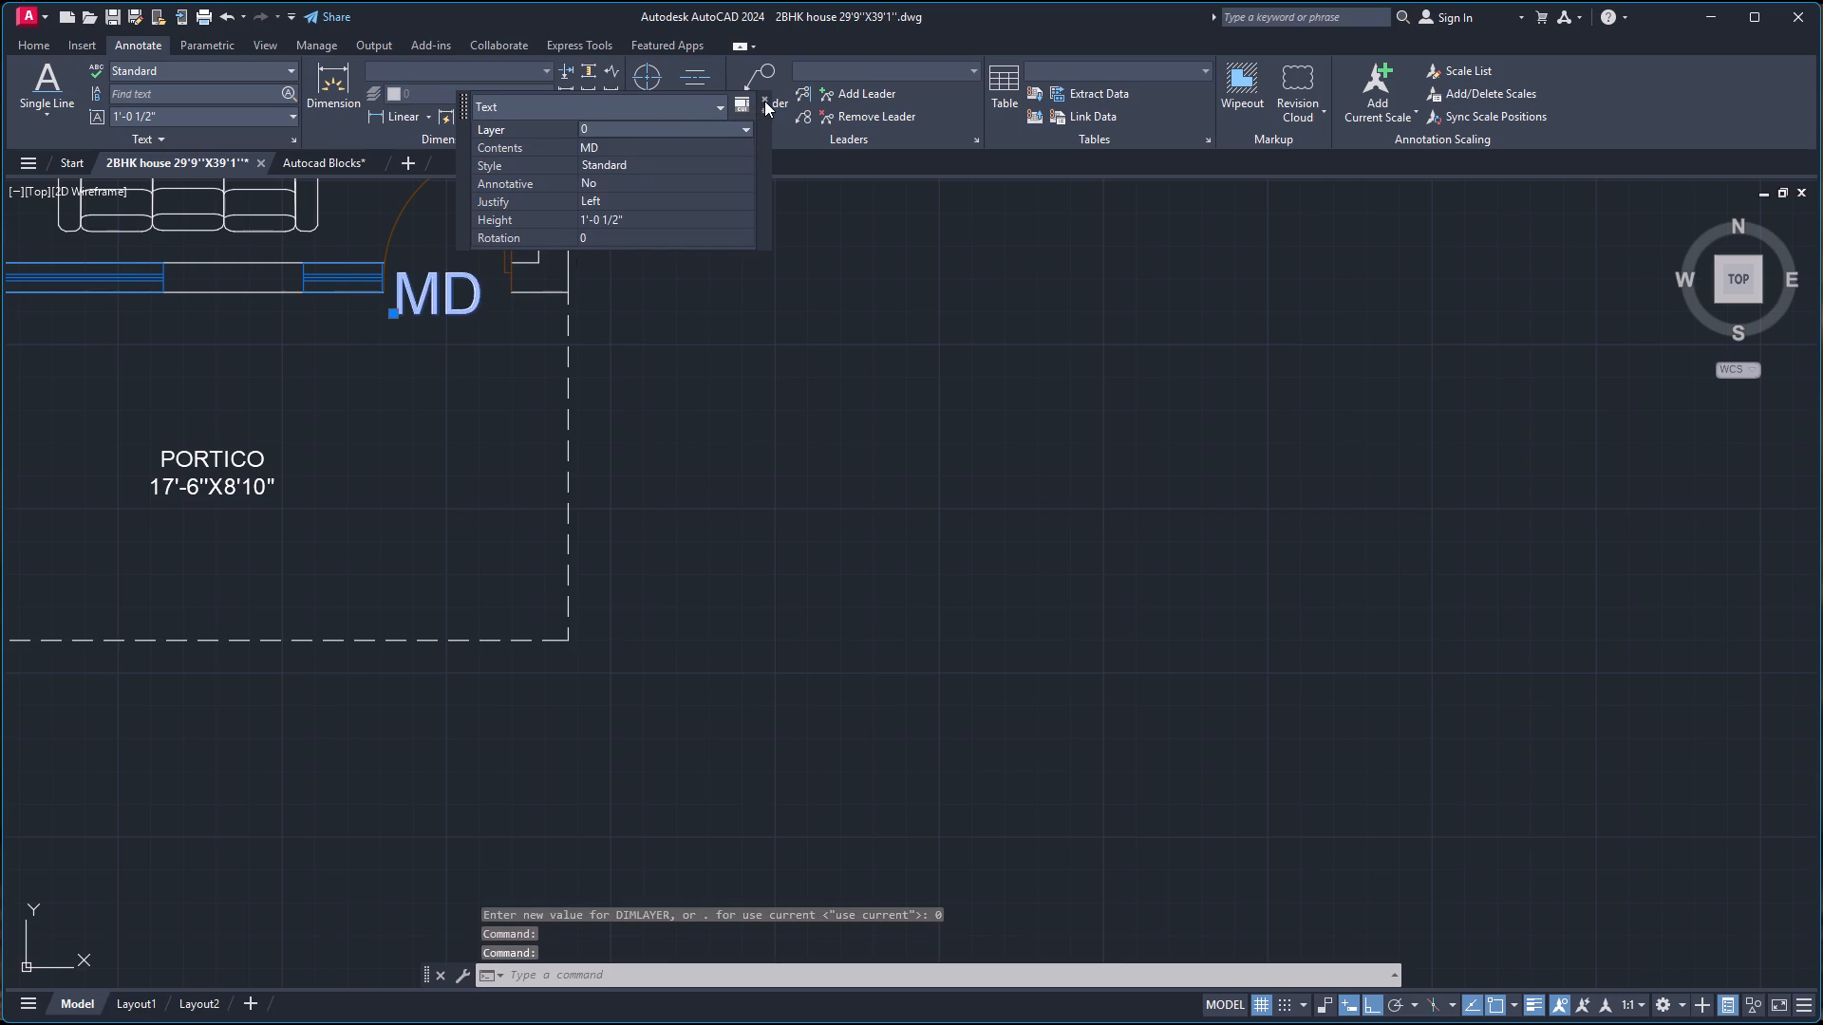
click(764, 101)
key(Escape)
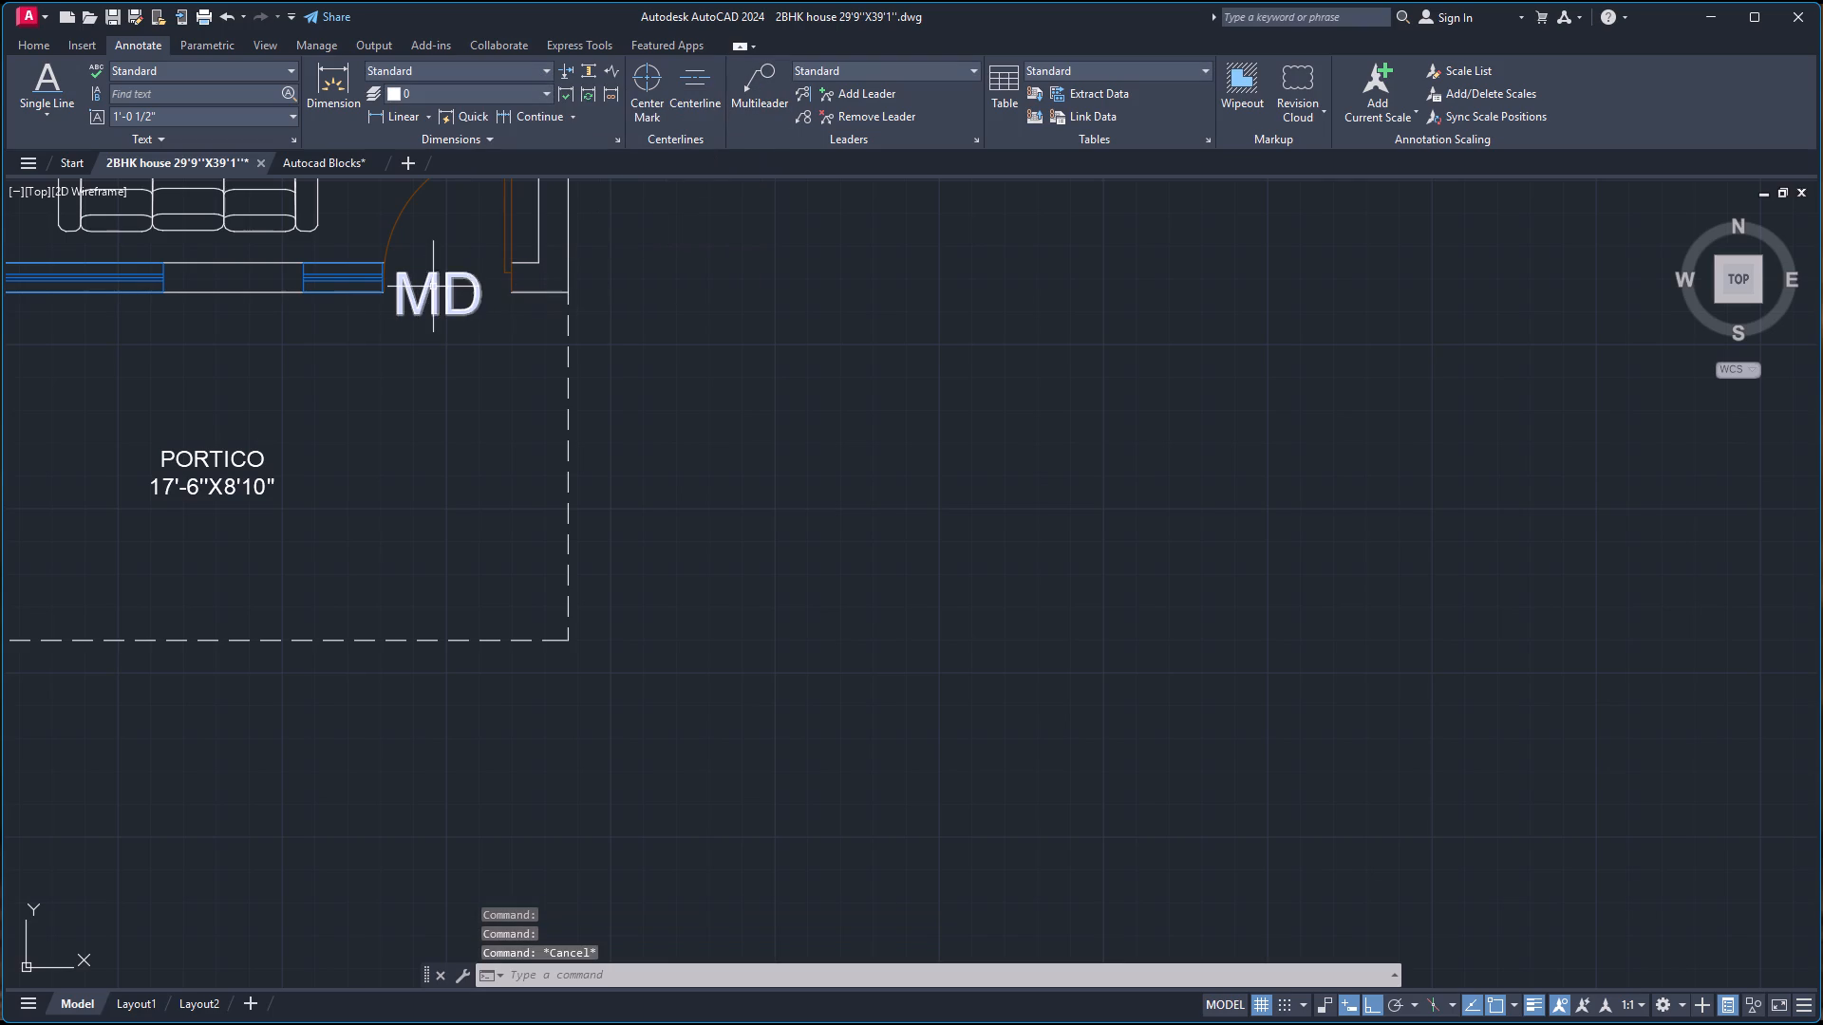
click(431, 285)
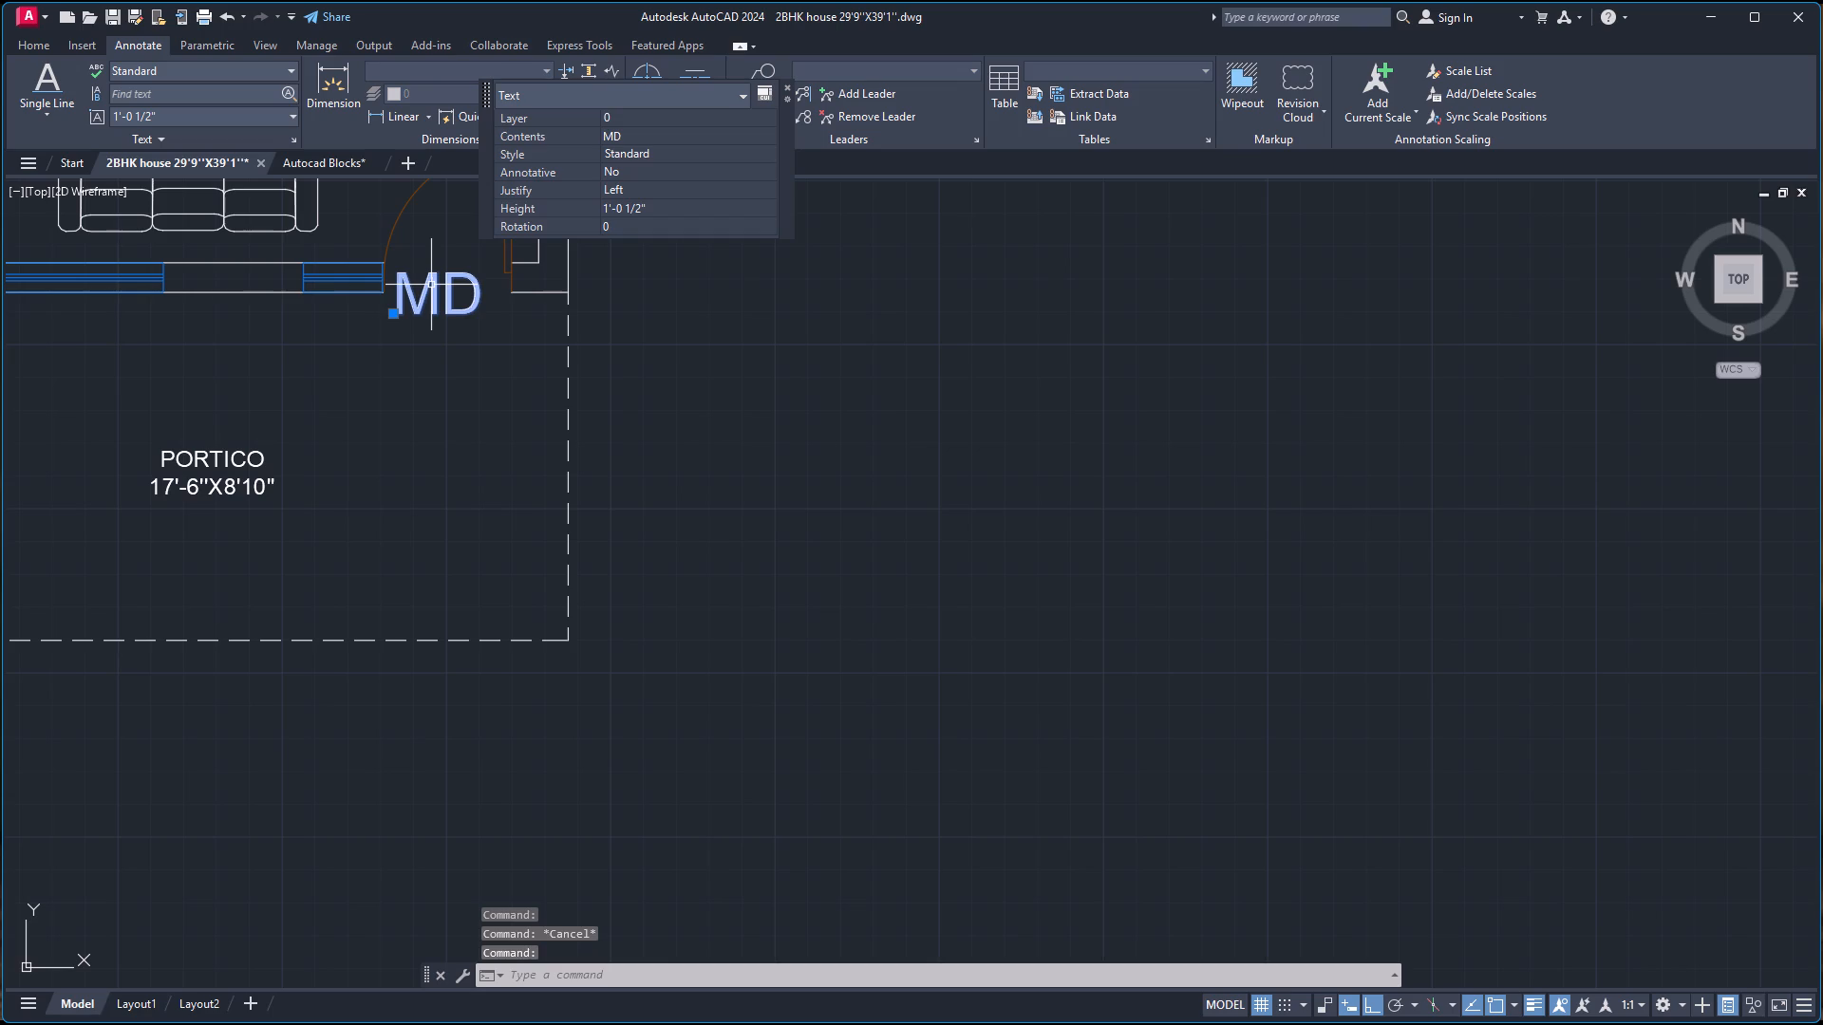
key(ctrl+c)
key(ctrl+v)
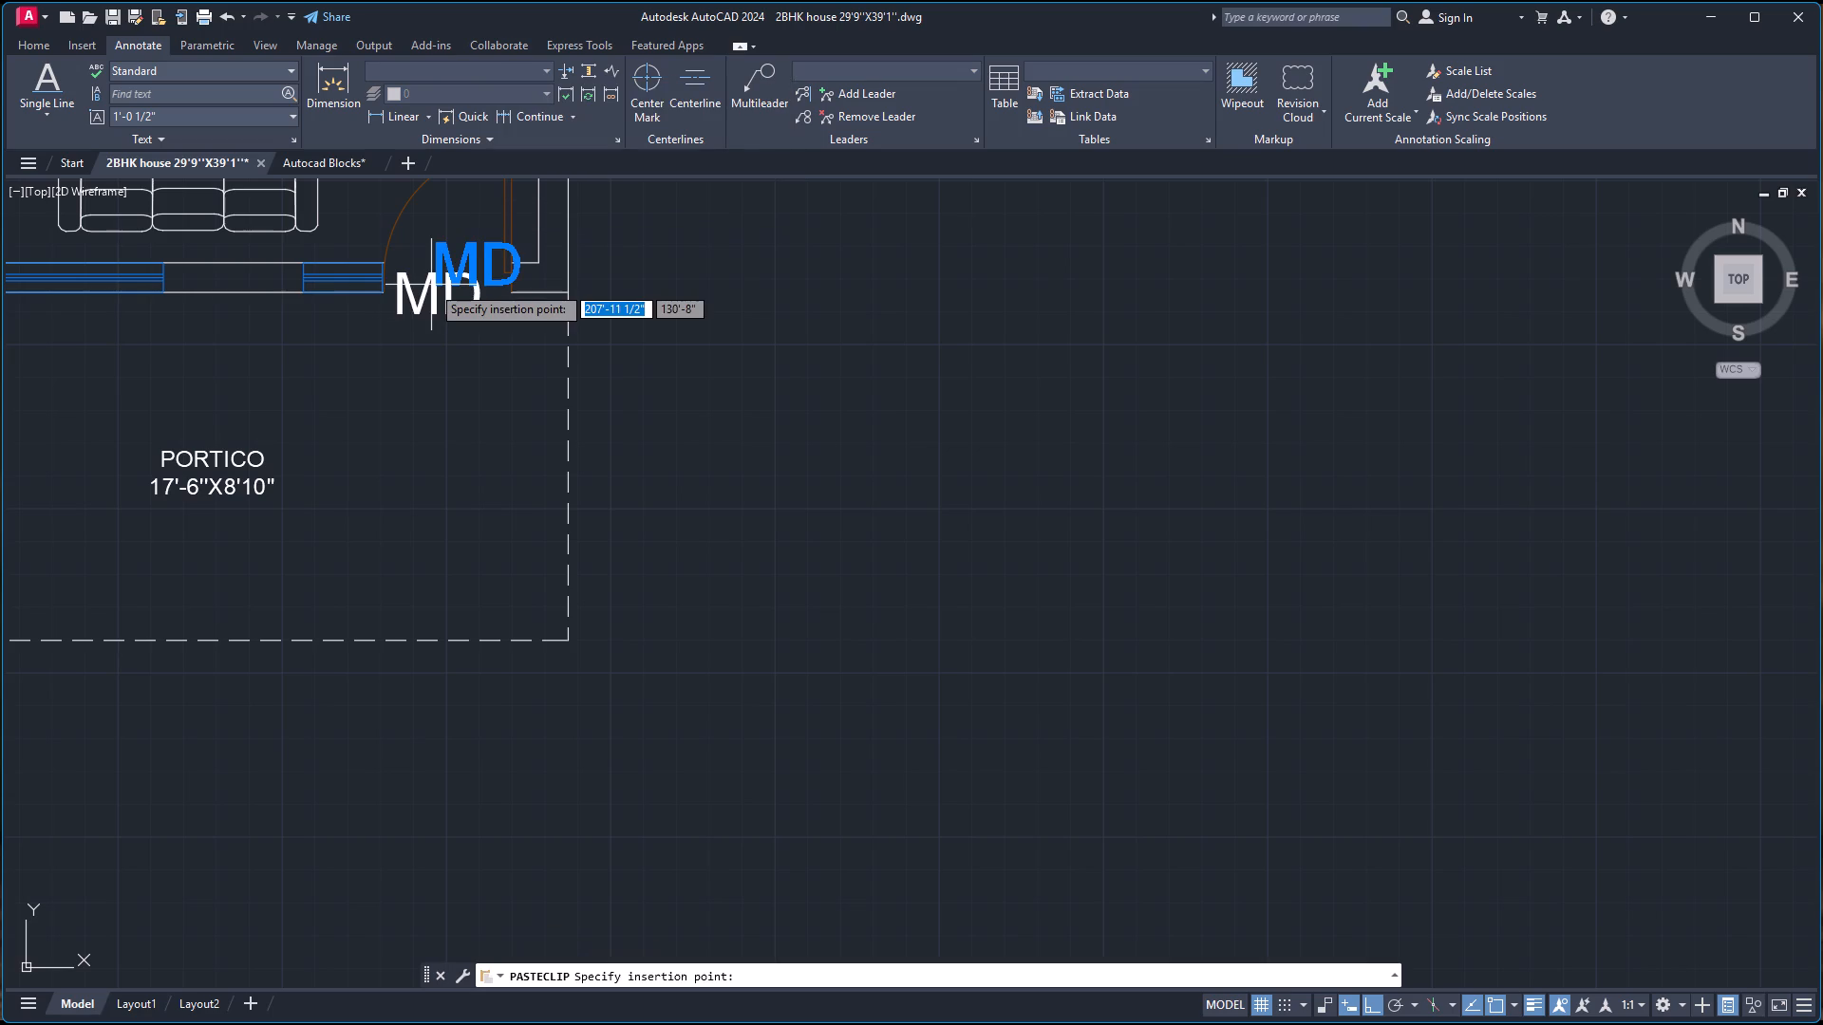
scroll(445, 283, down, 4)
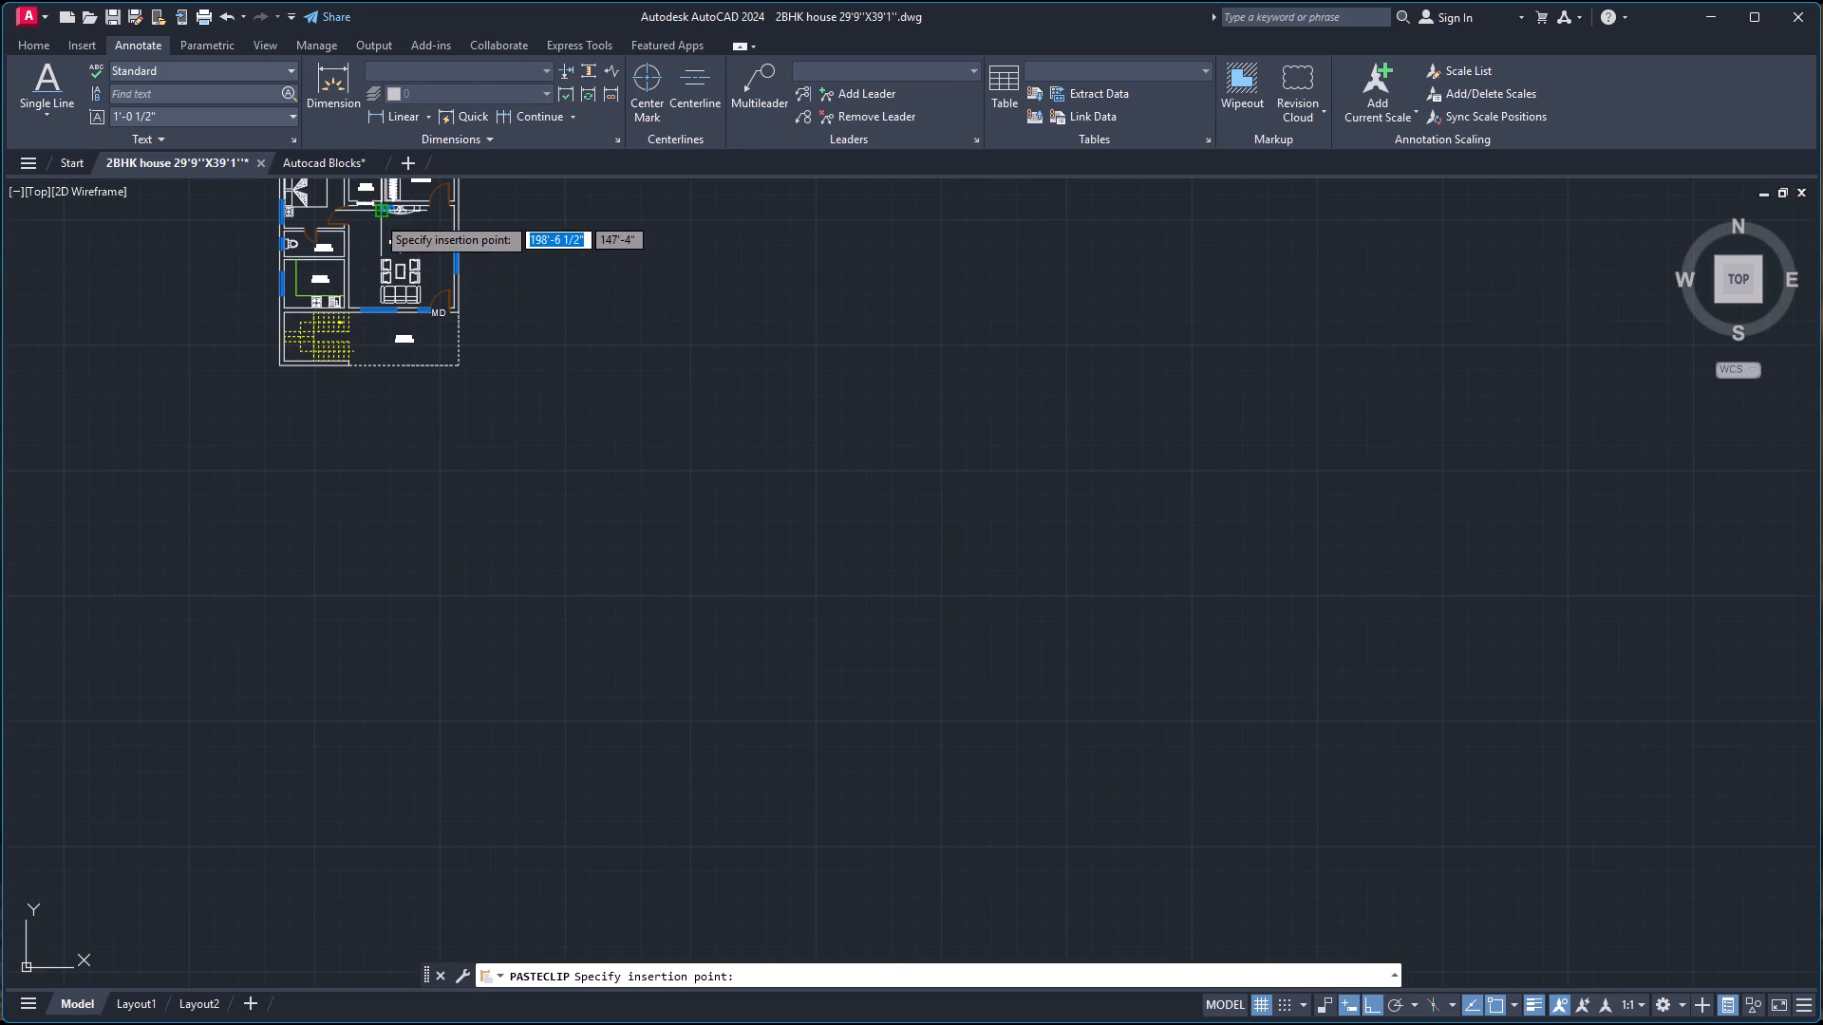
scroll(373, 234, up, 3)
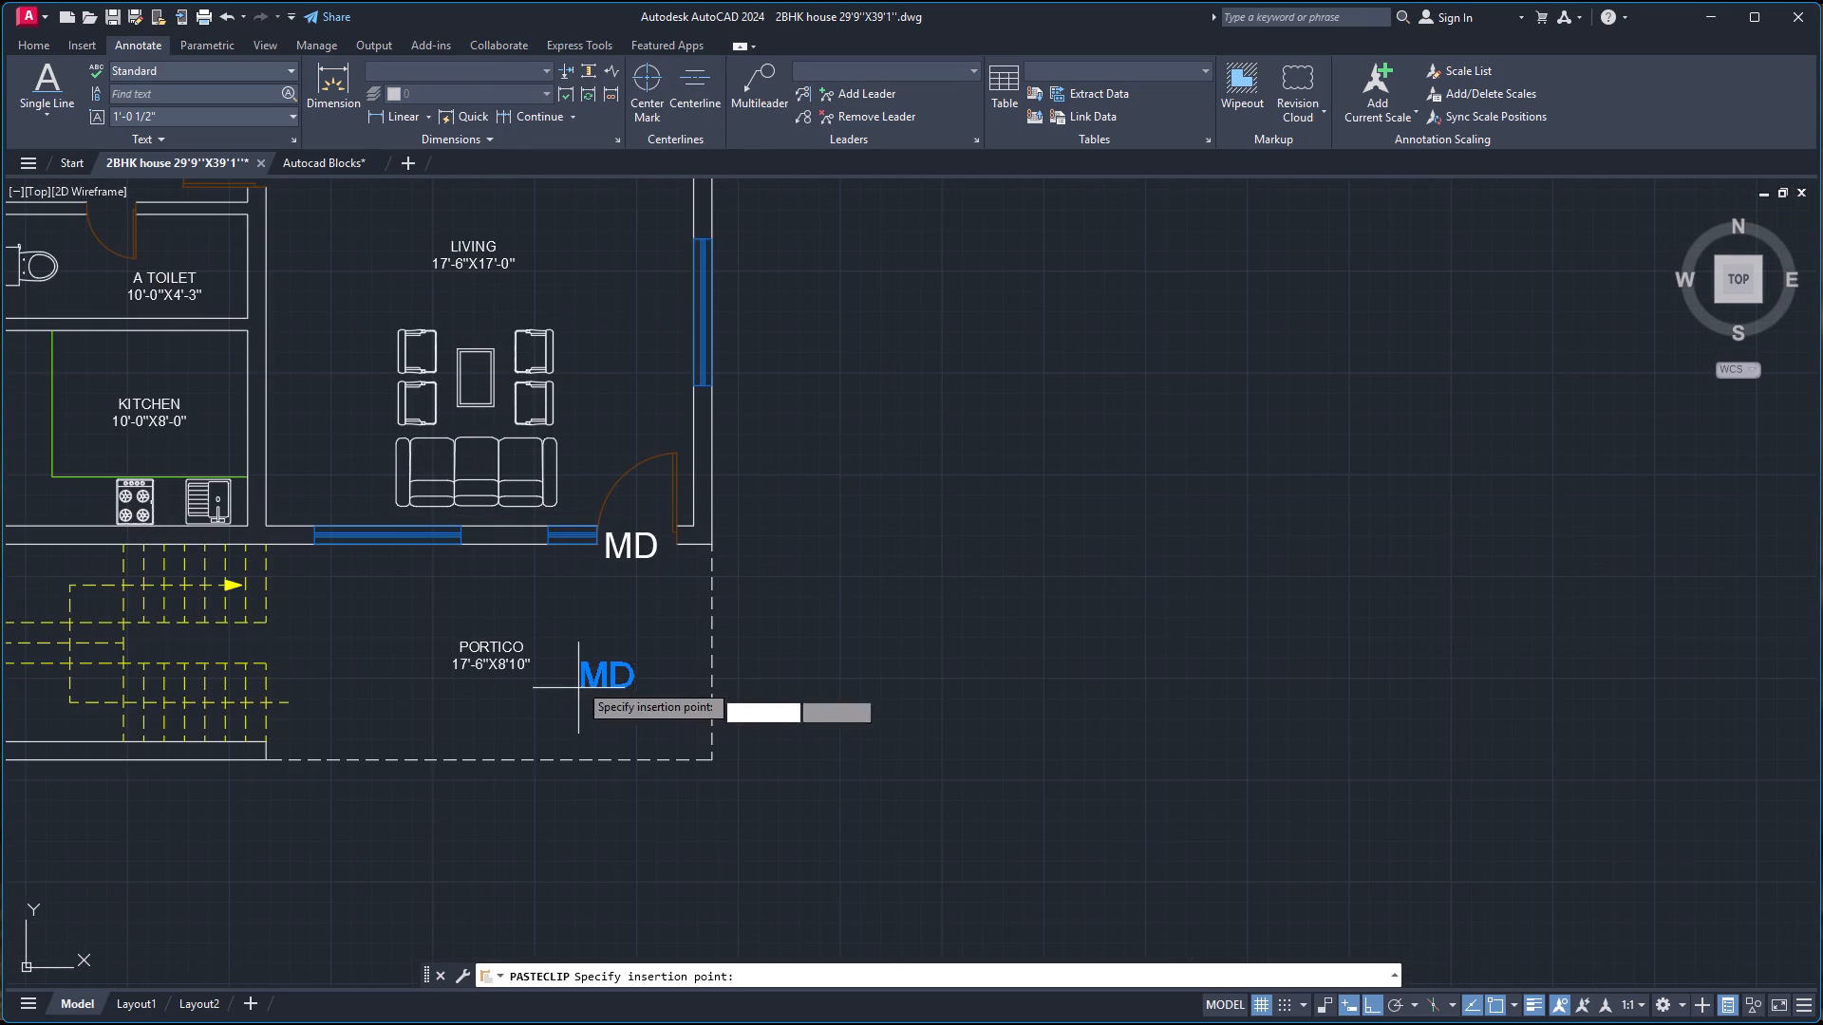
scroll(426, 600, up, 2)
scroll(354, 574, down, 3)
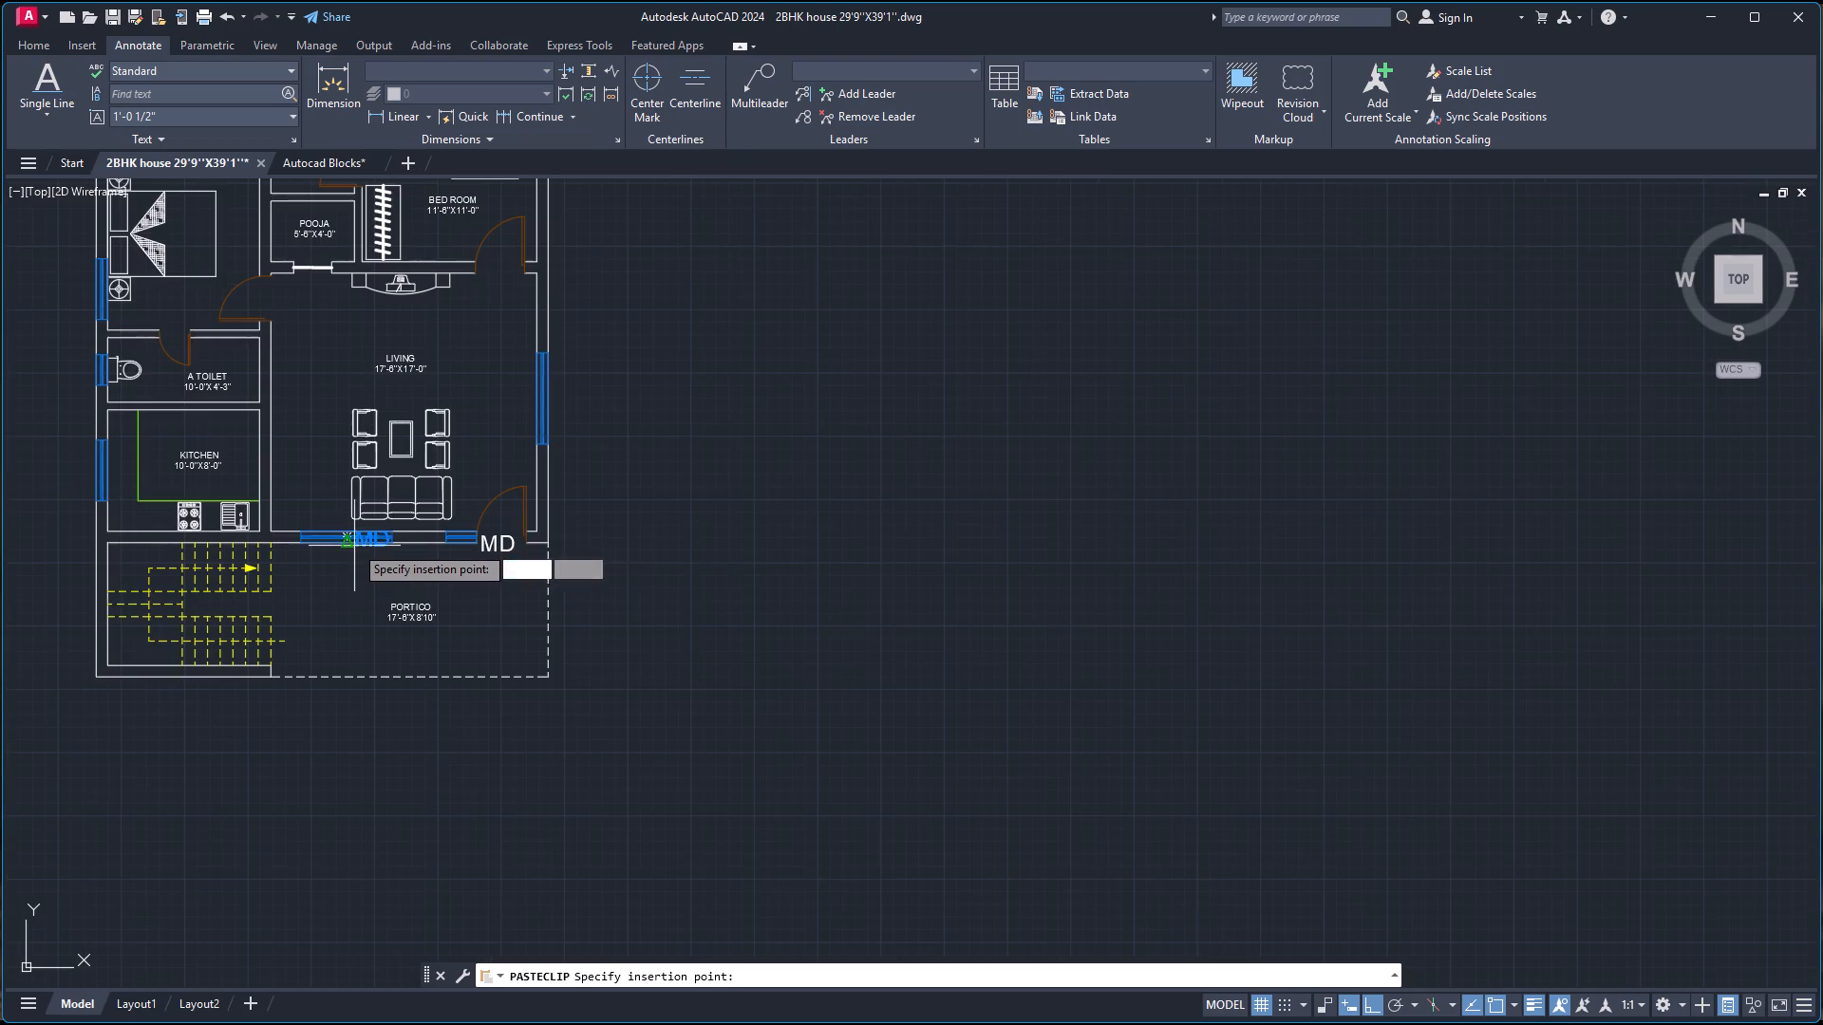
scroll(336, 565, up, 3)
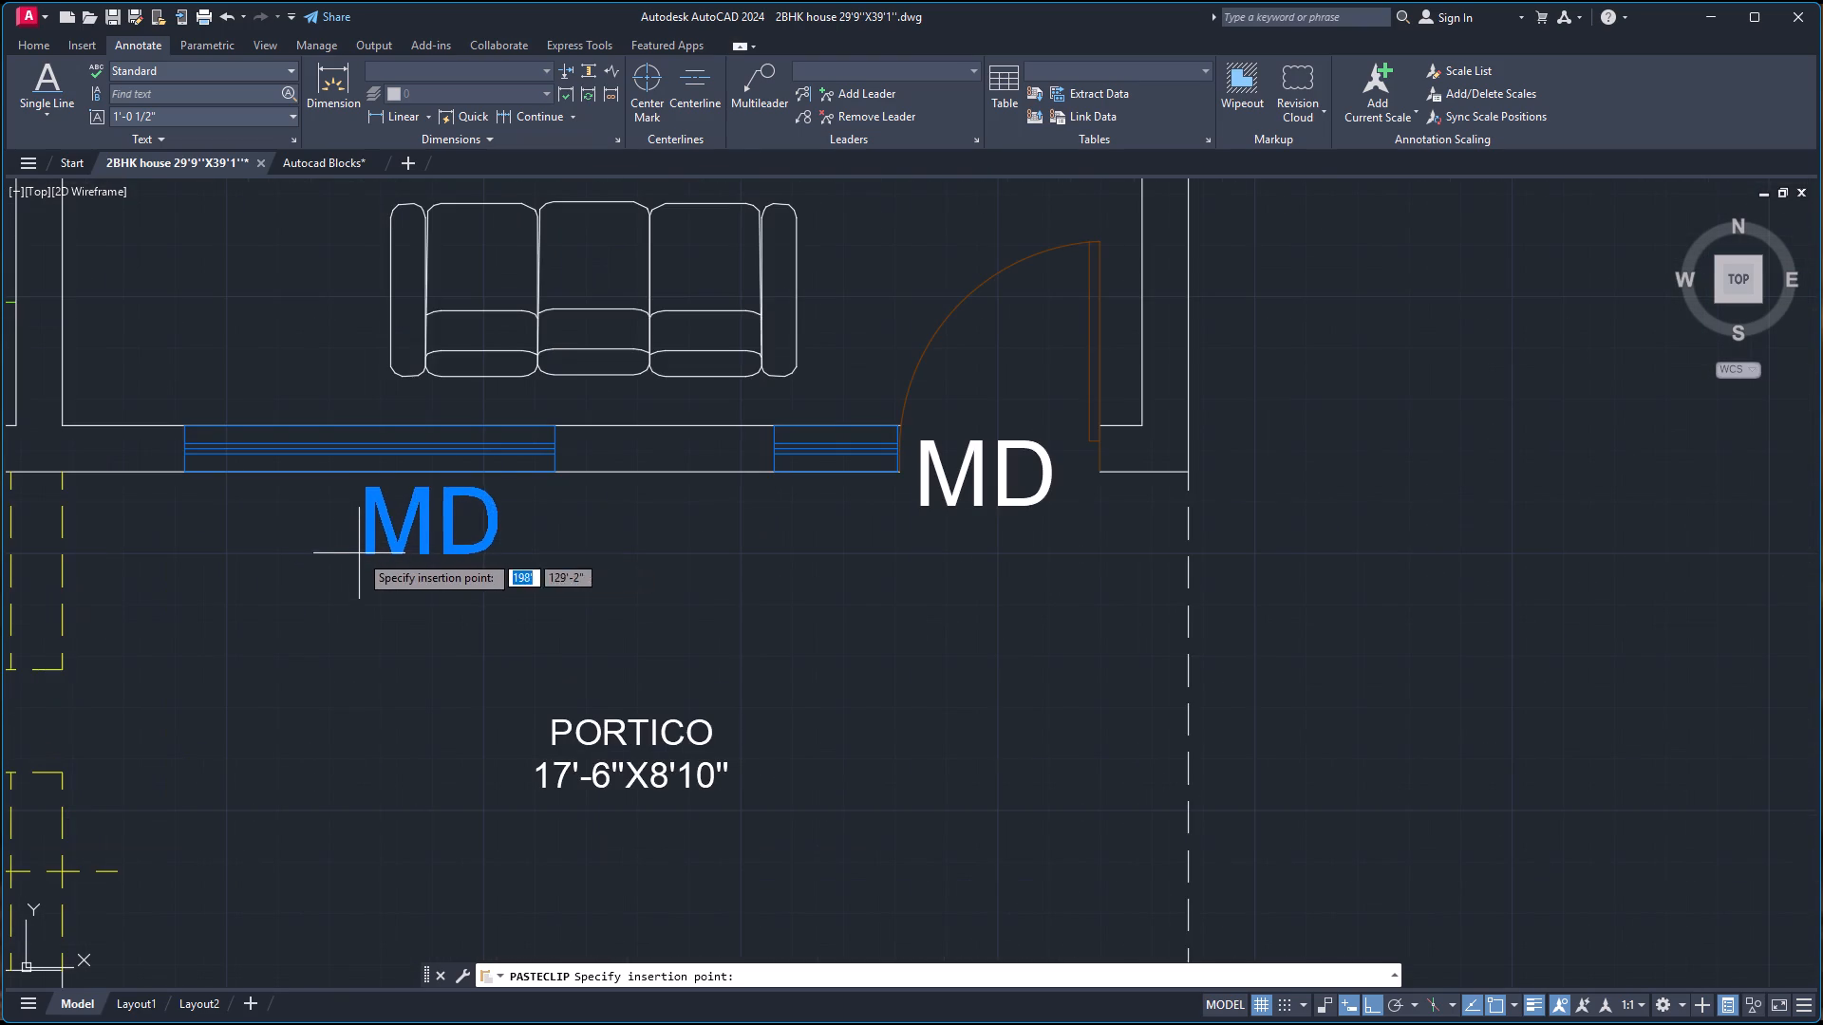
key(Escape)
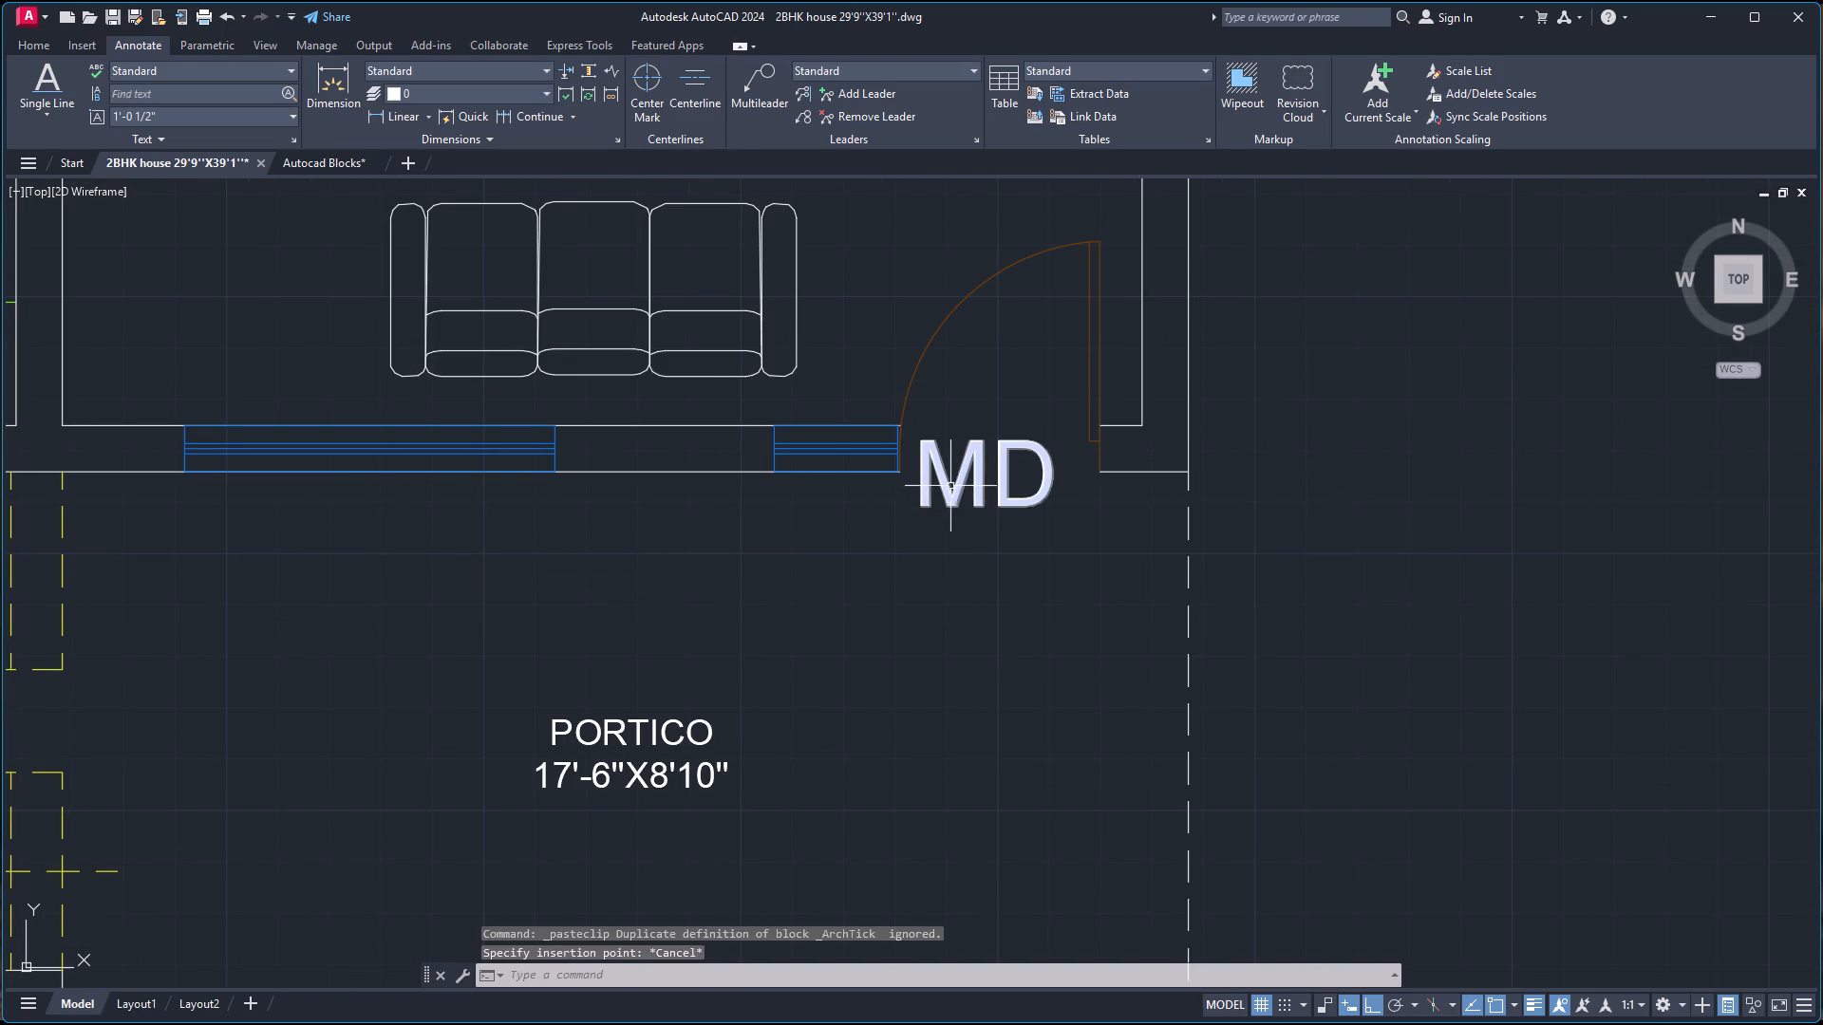
Try a text height of 5" on the MD label, and settle on 6".
click(952, 484)
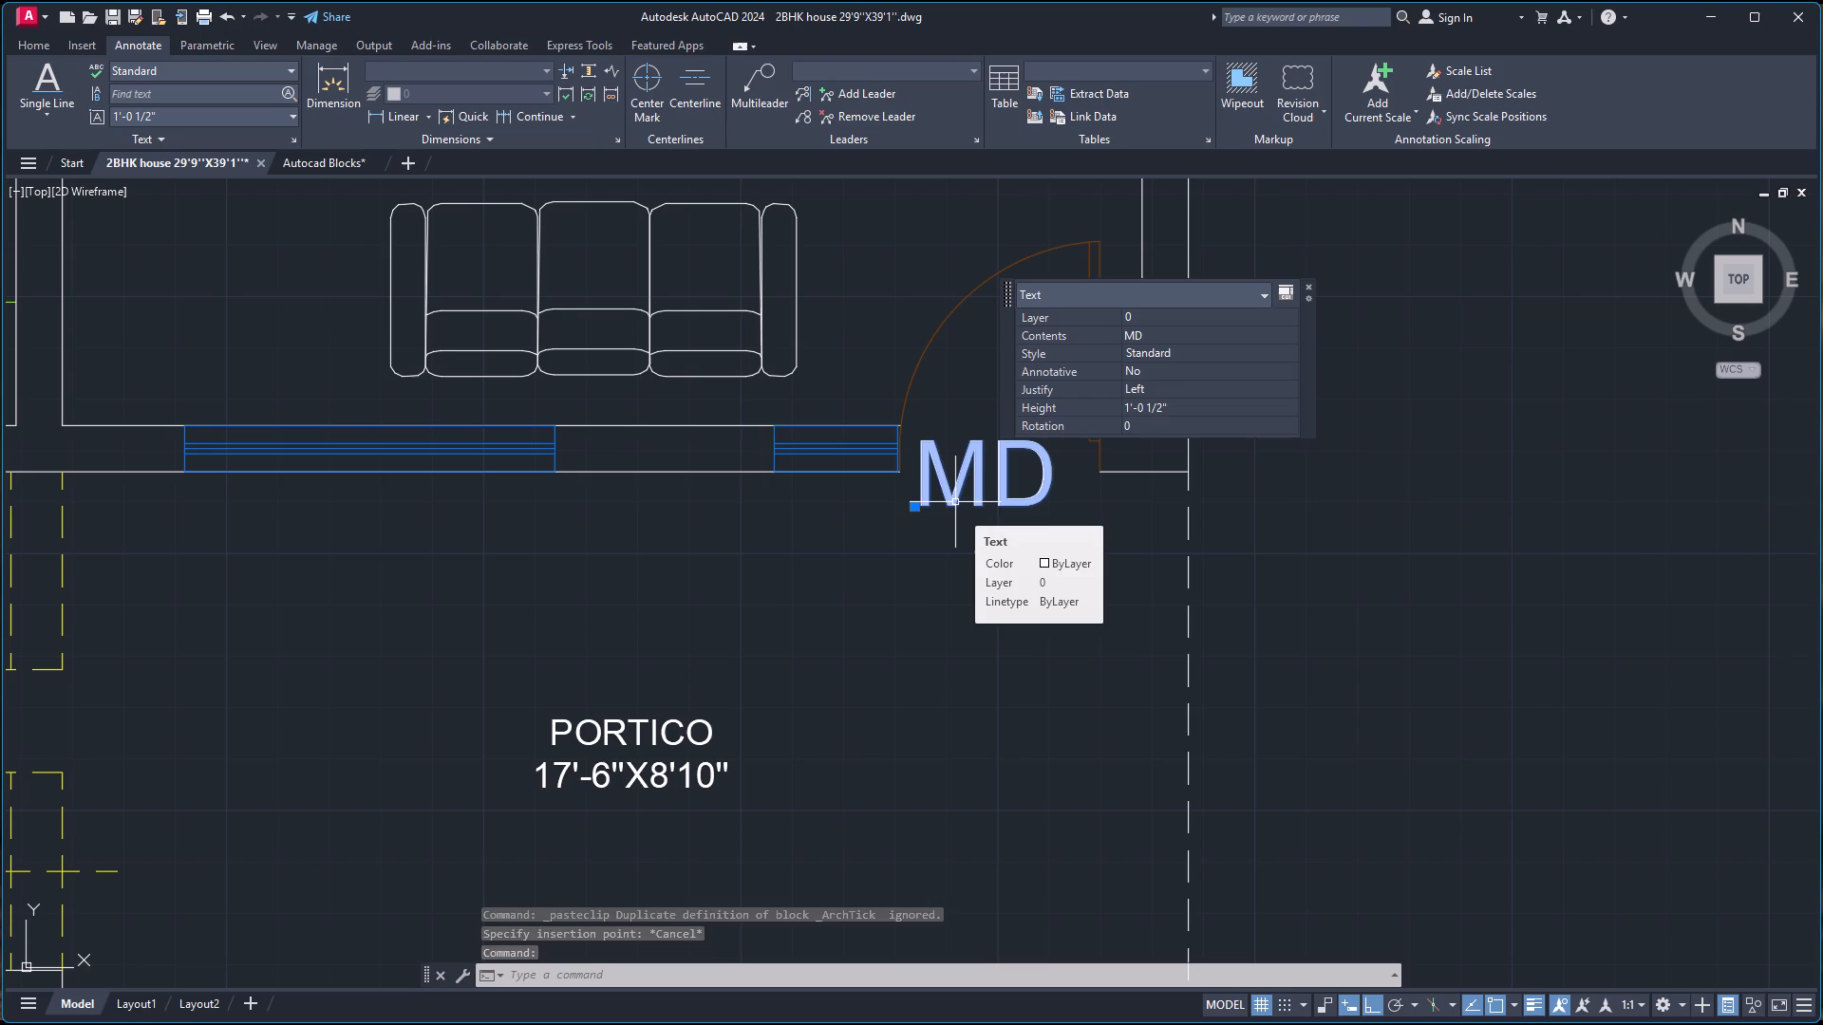
double_click(1193, 409)
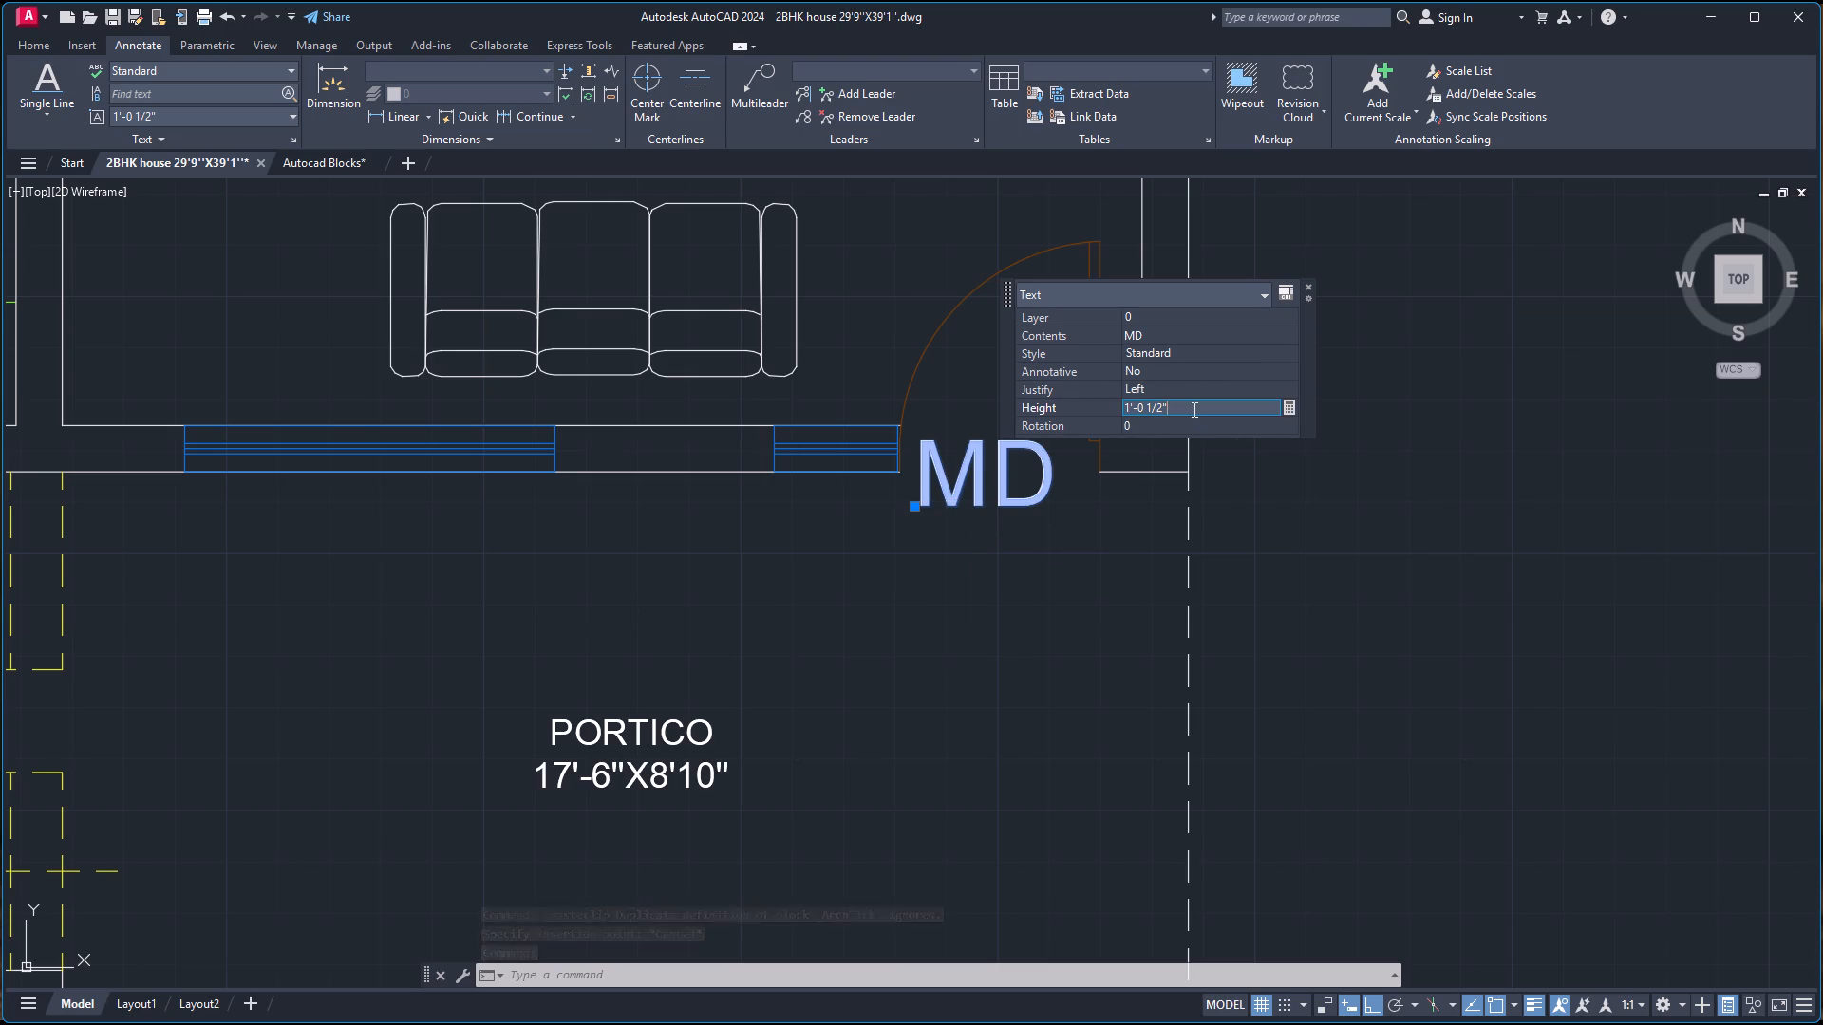
drag(1193, 409, 1159, 409)
drag(1172, 404, 1056, 431)
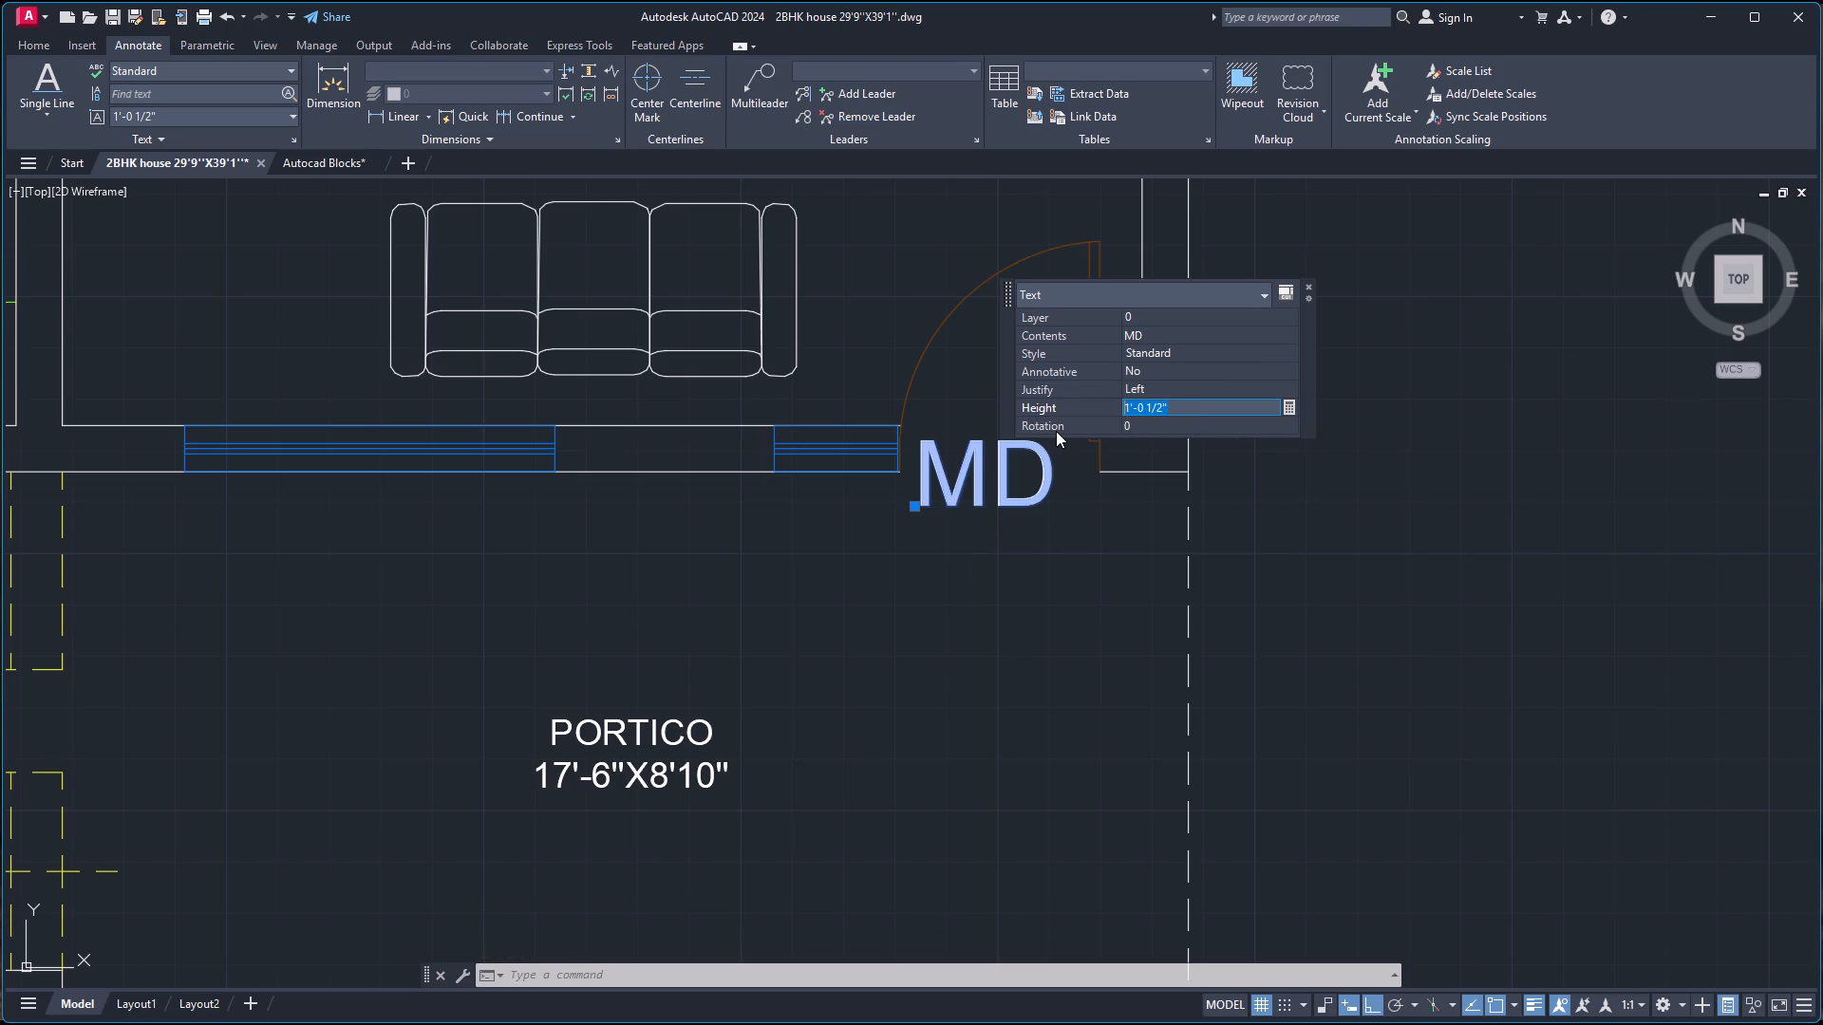
key(5)
key(Return)
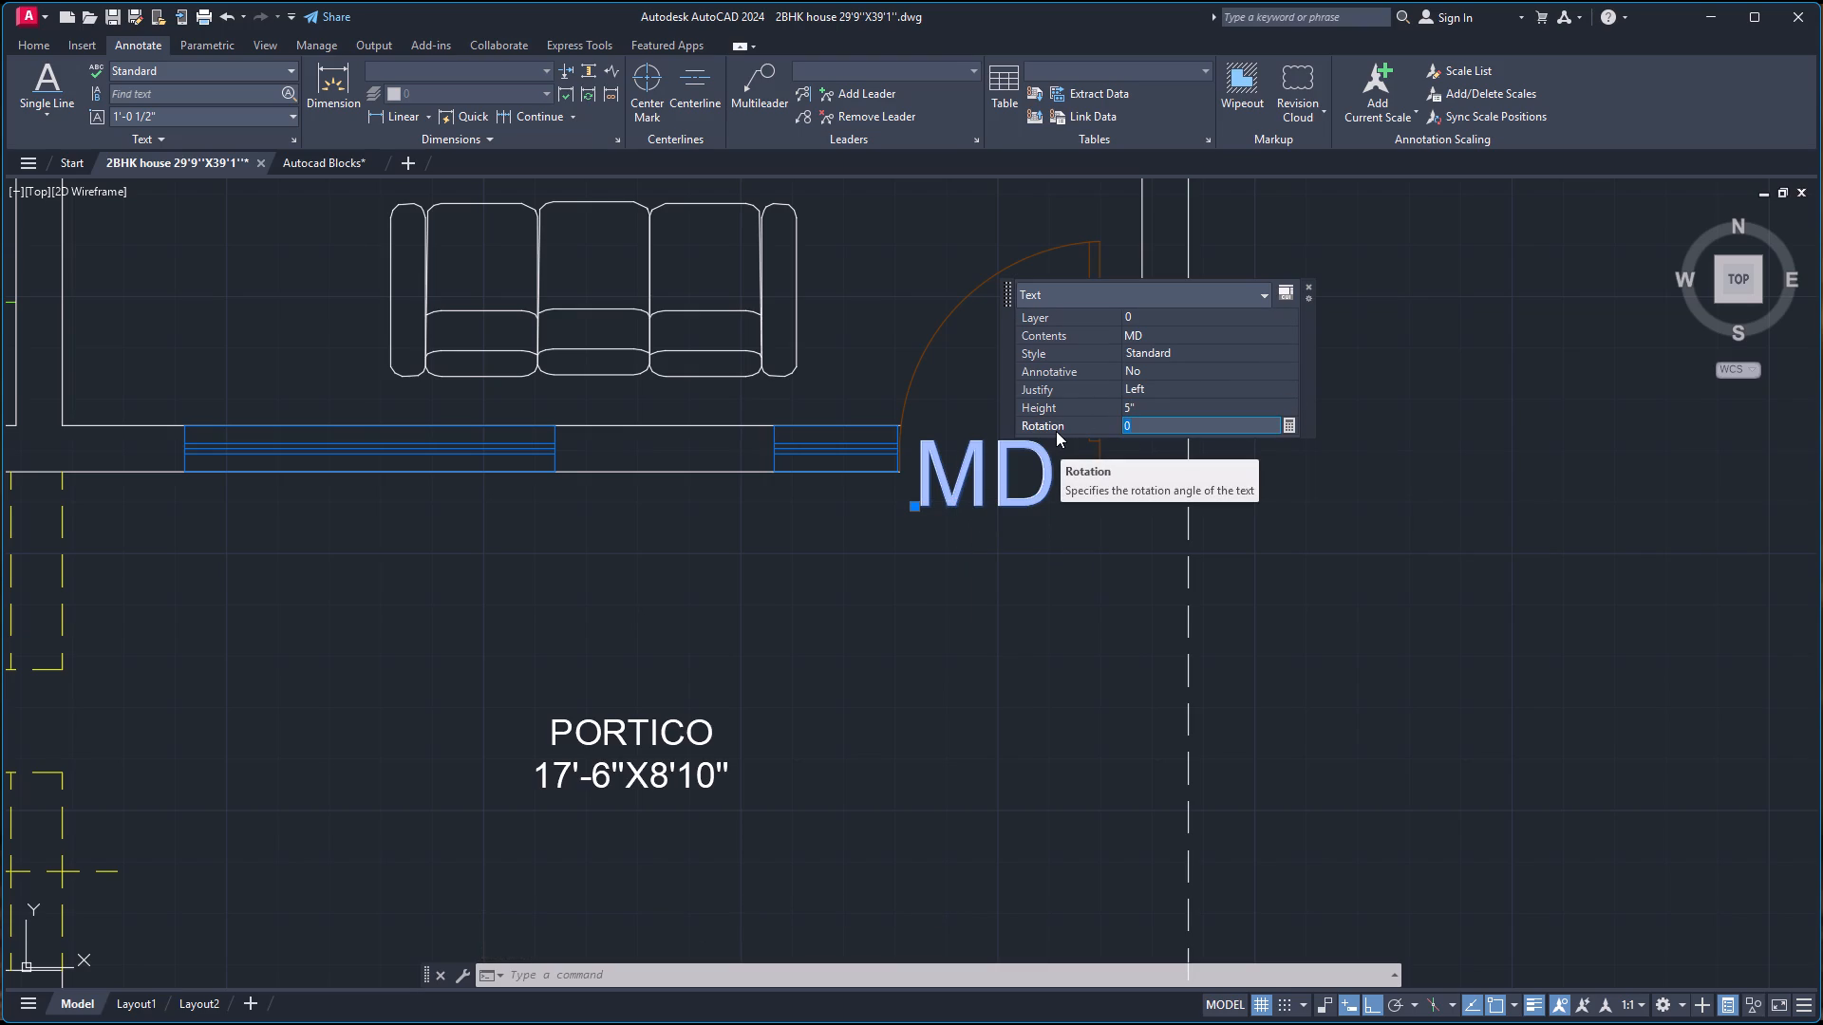
click(1137, 408)
key(6)
key(Return)
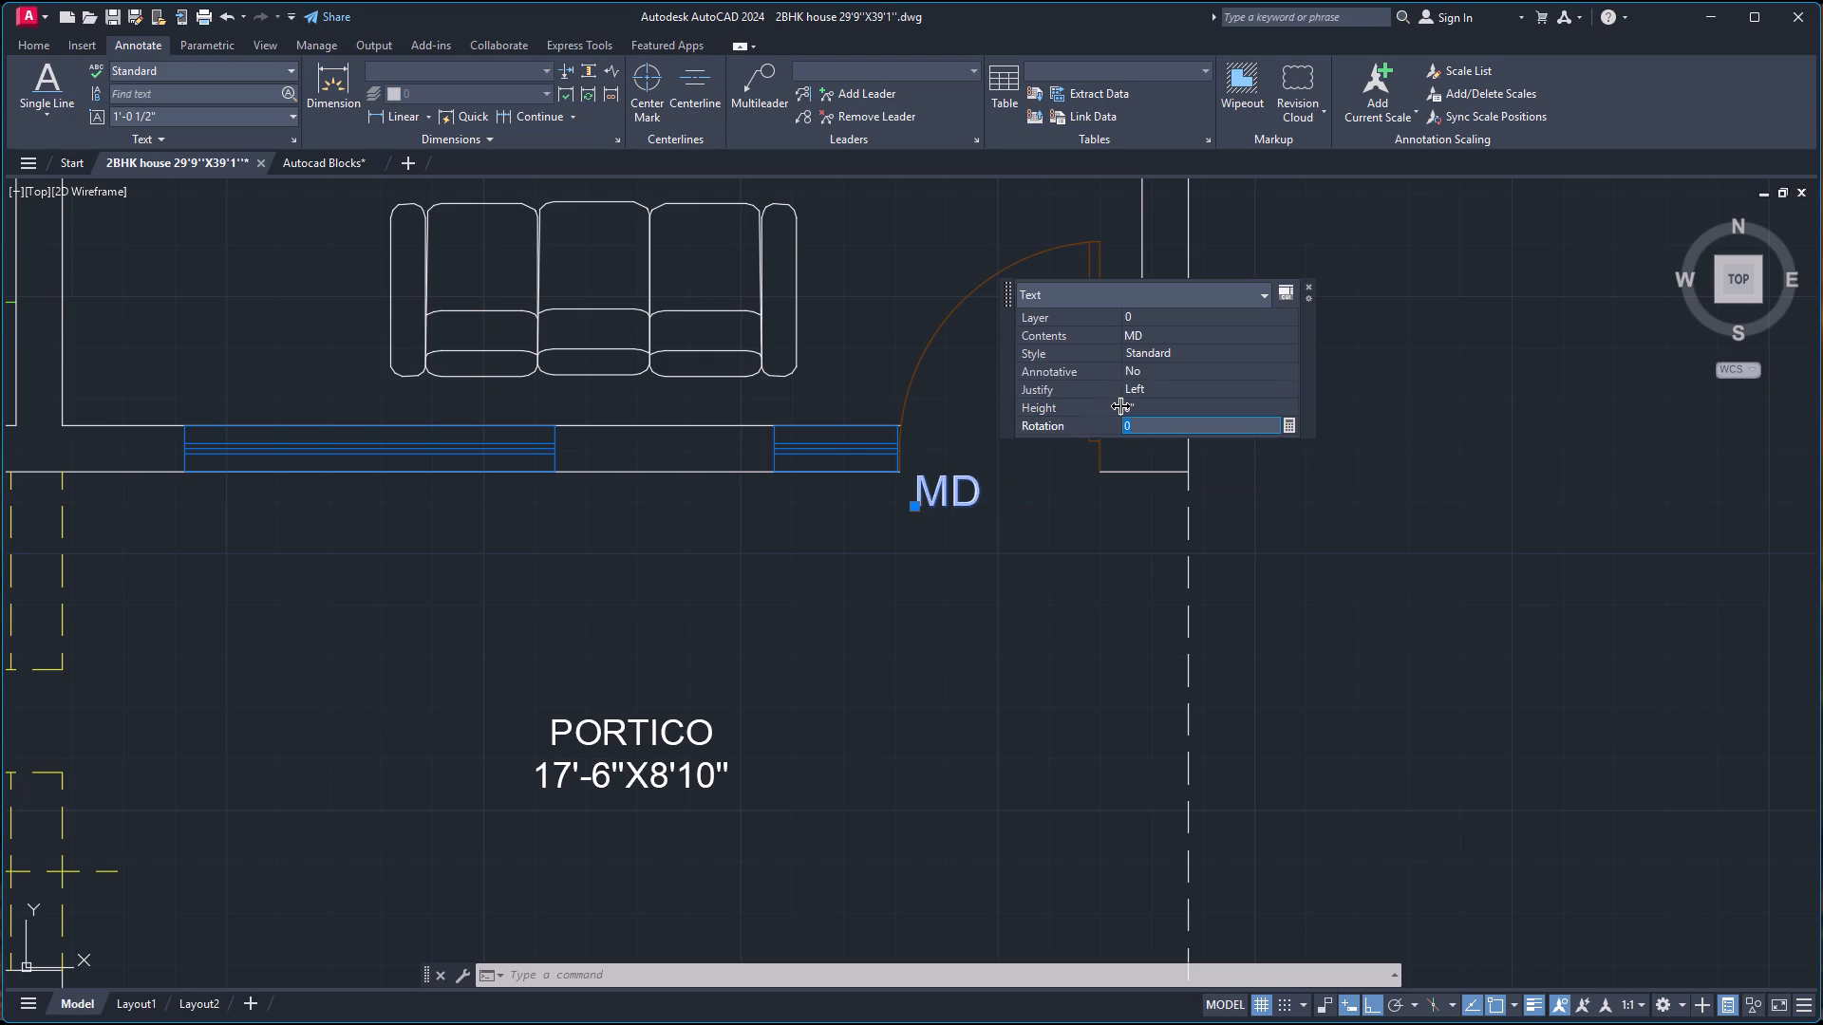
click(1310, 283)
click(1307, 284)
key(Escape)
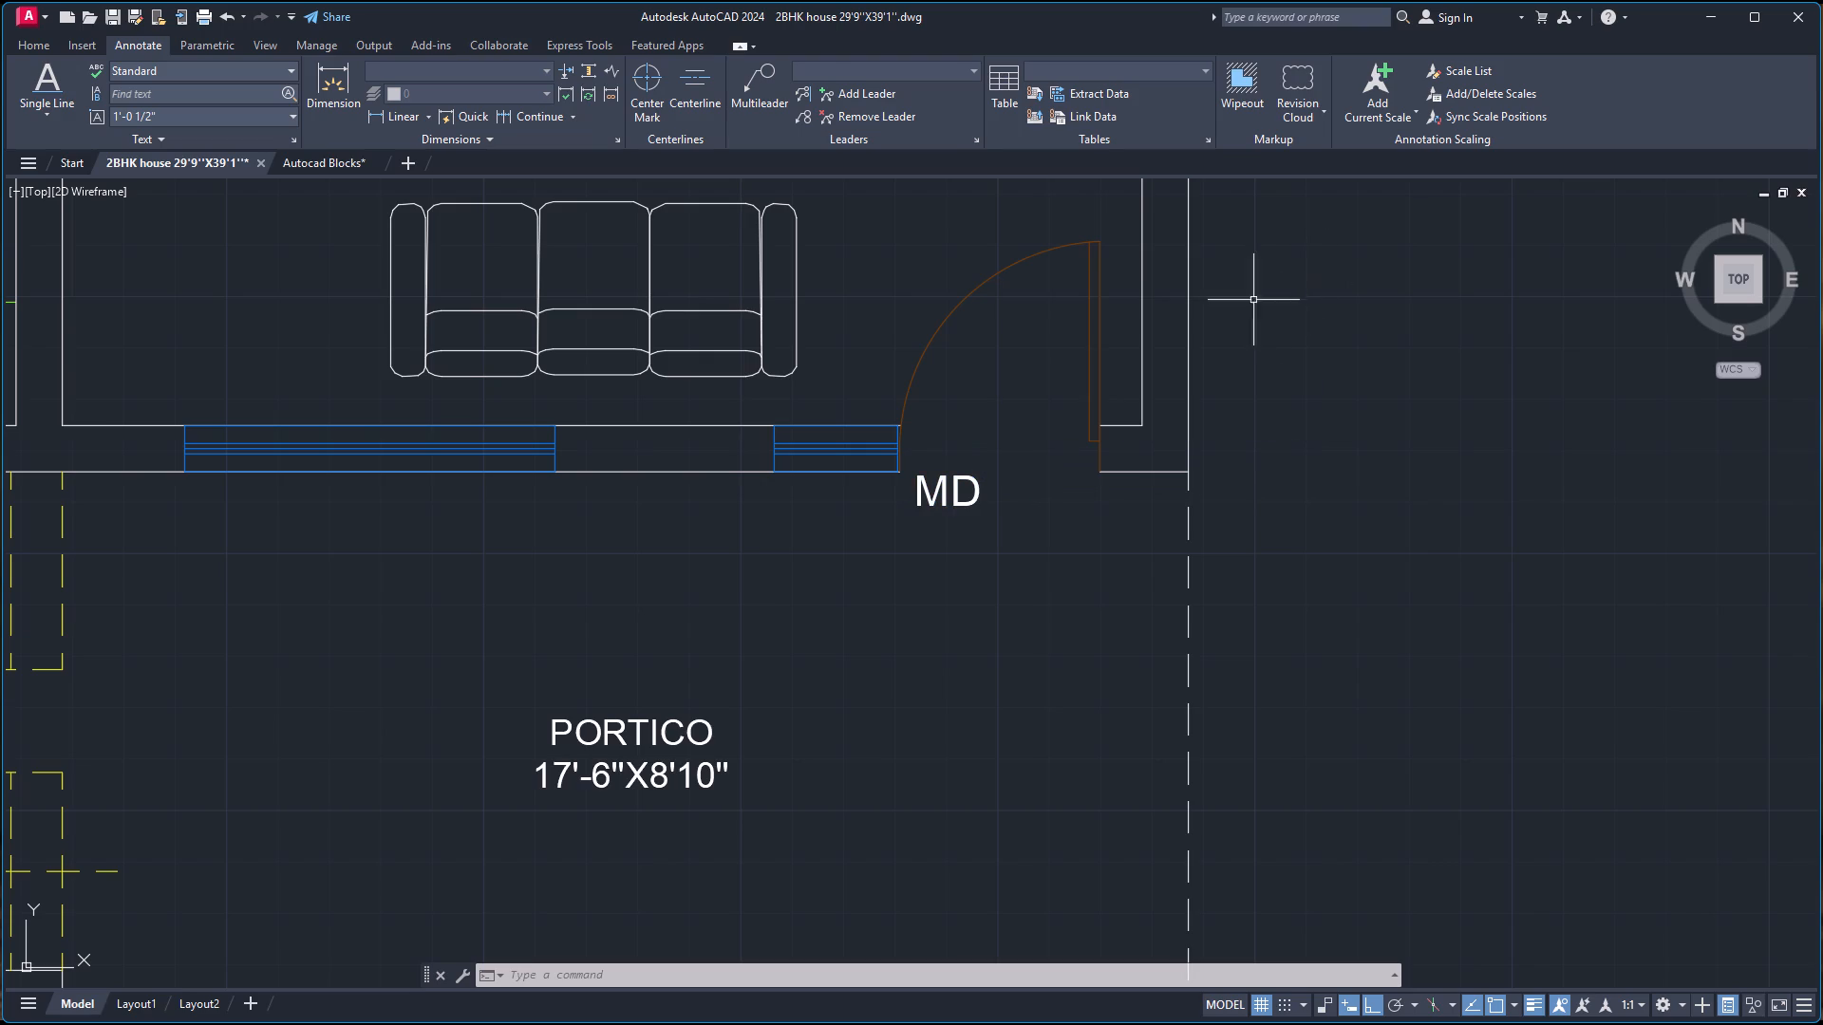
Move the MD label into the middle of the main door opening, in line with the wall, with Ortho off.
click(928, 490)
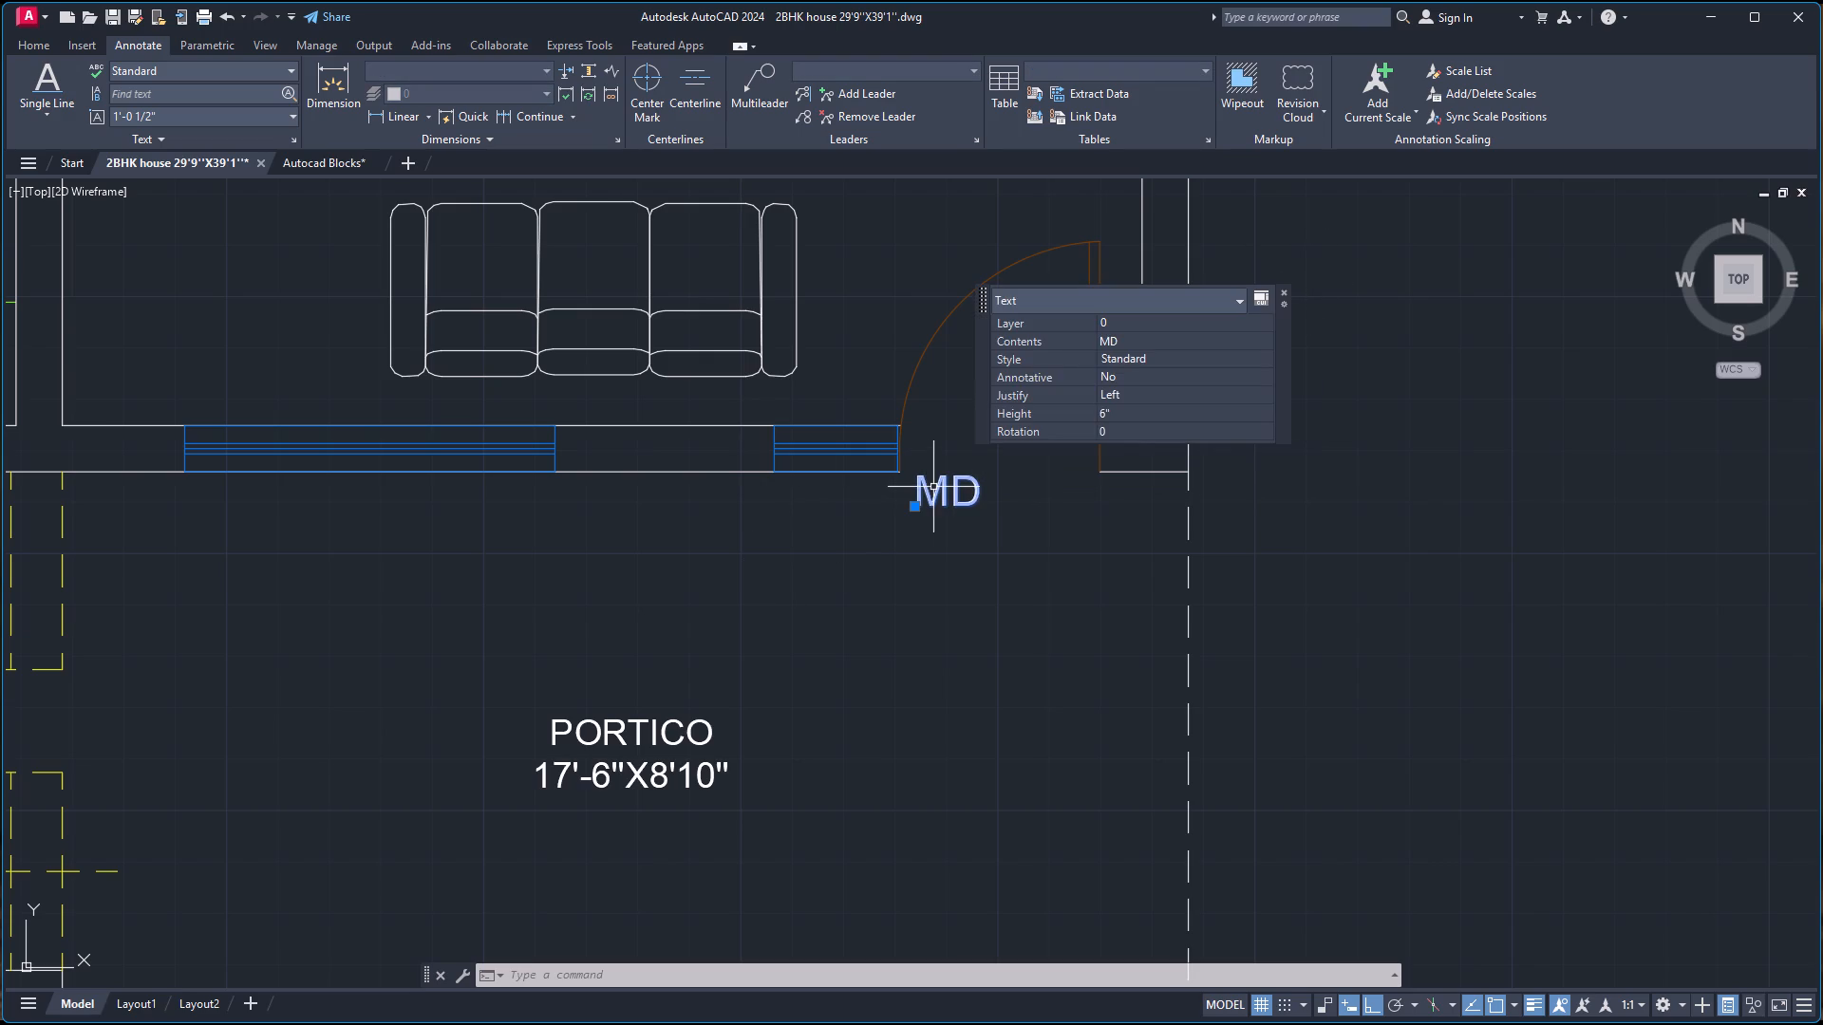
key(m)
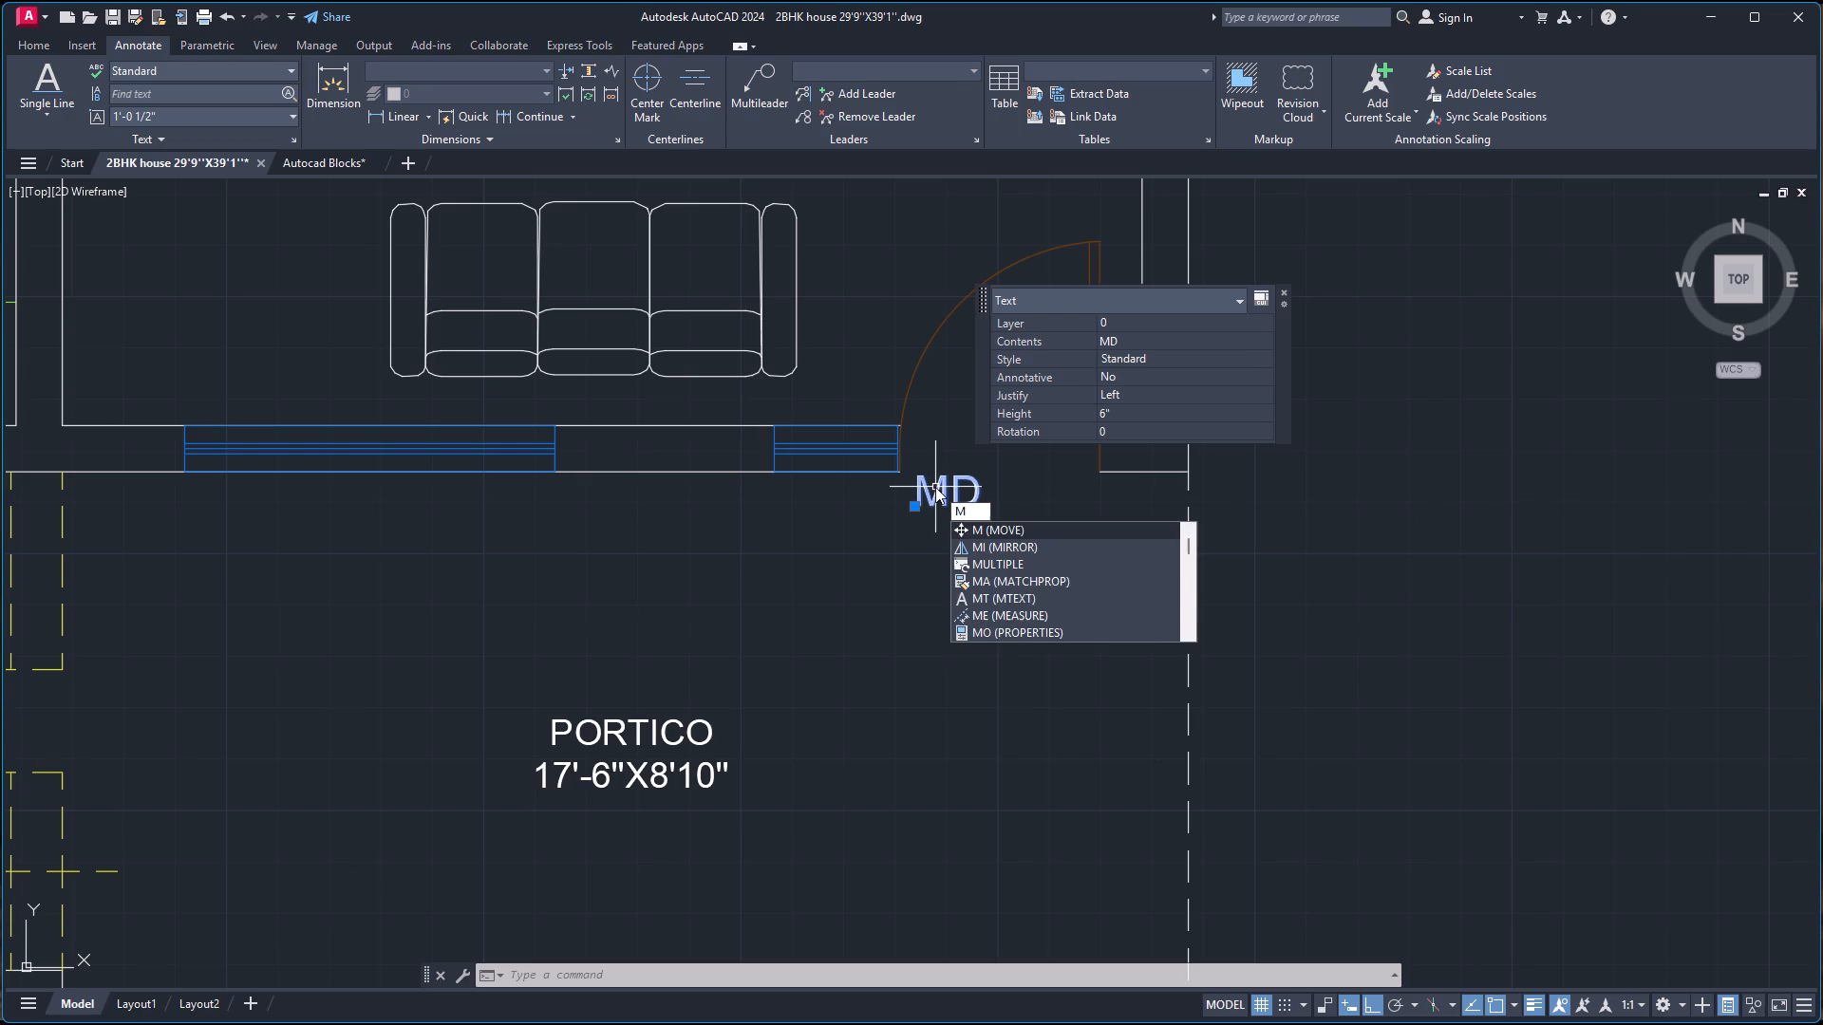
key(Return)
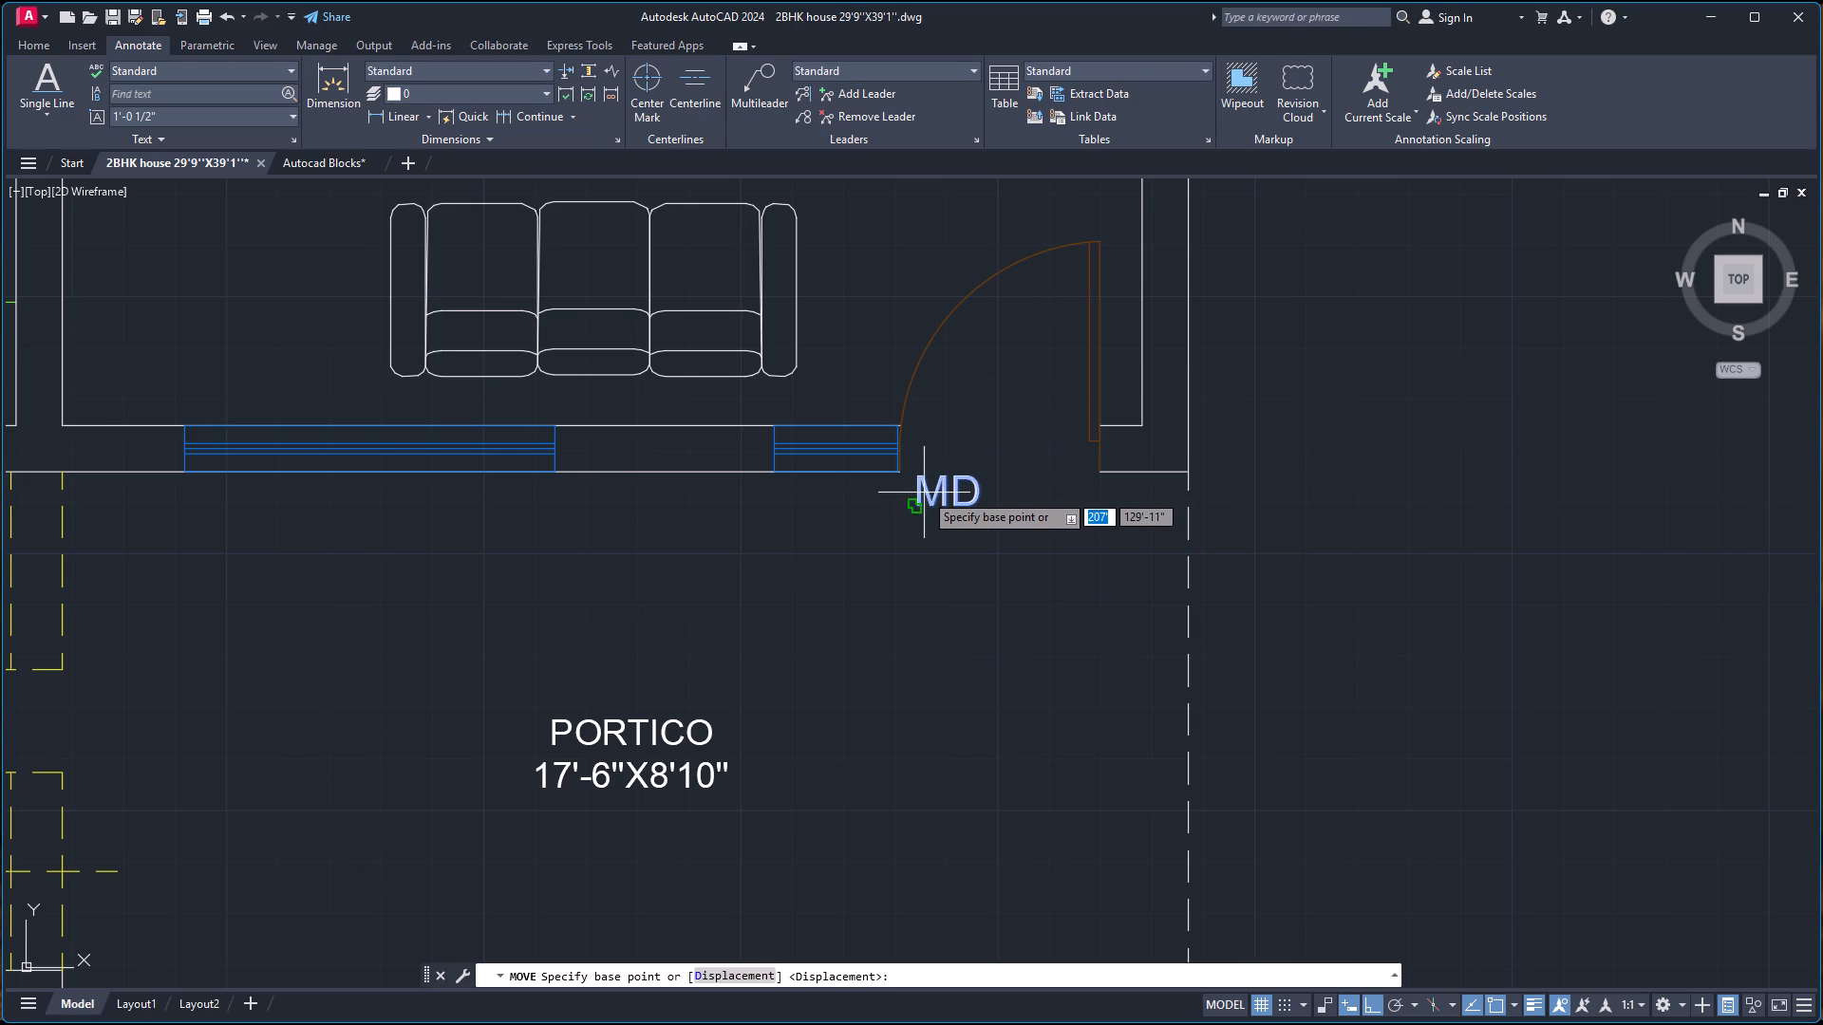
scroll(924, 493, up, 1)
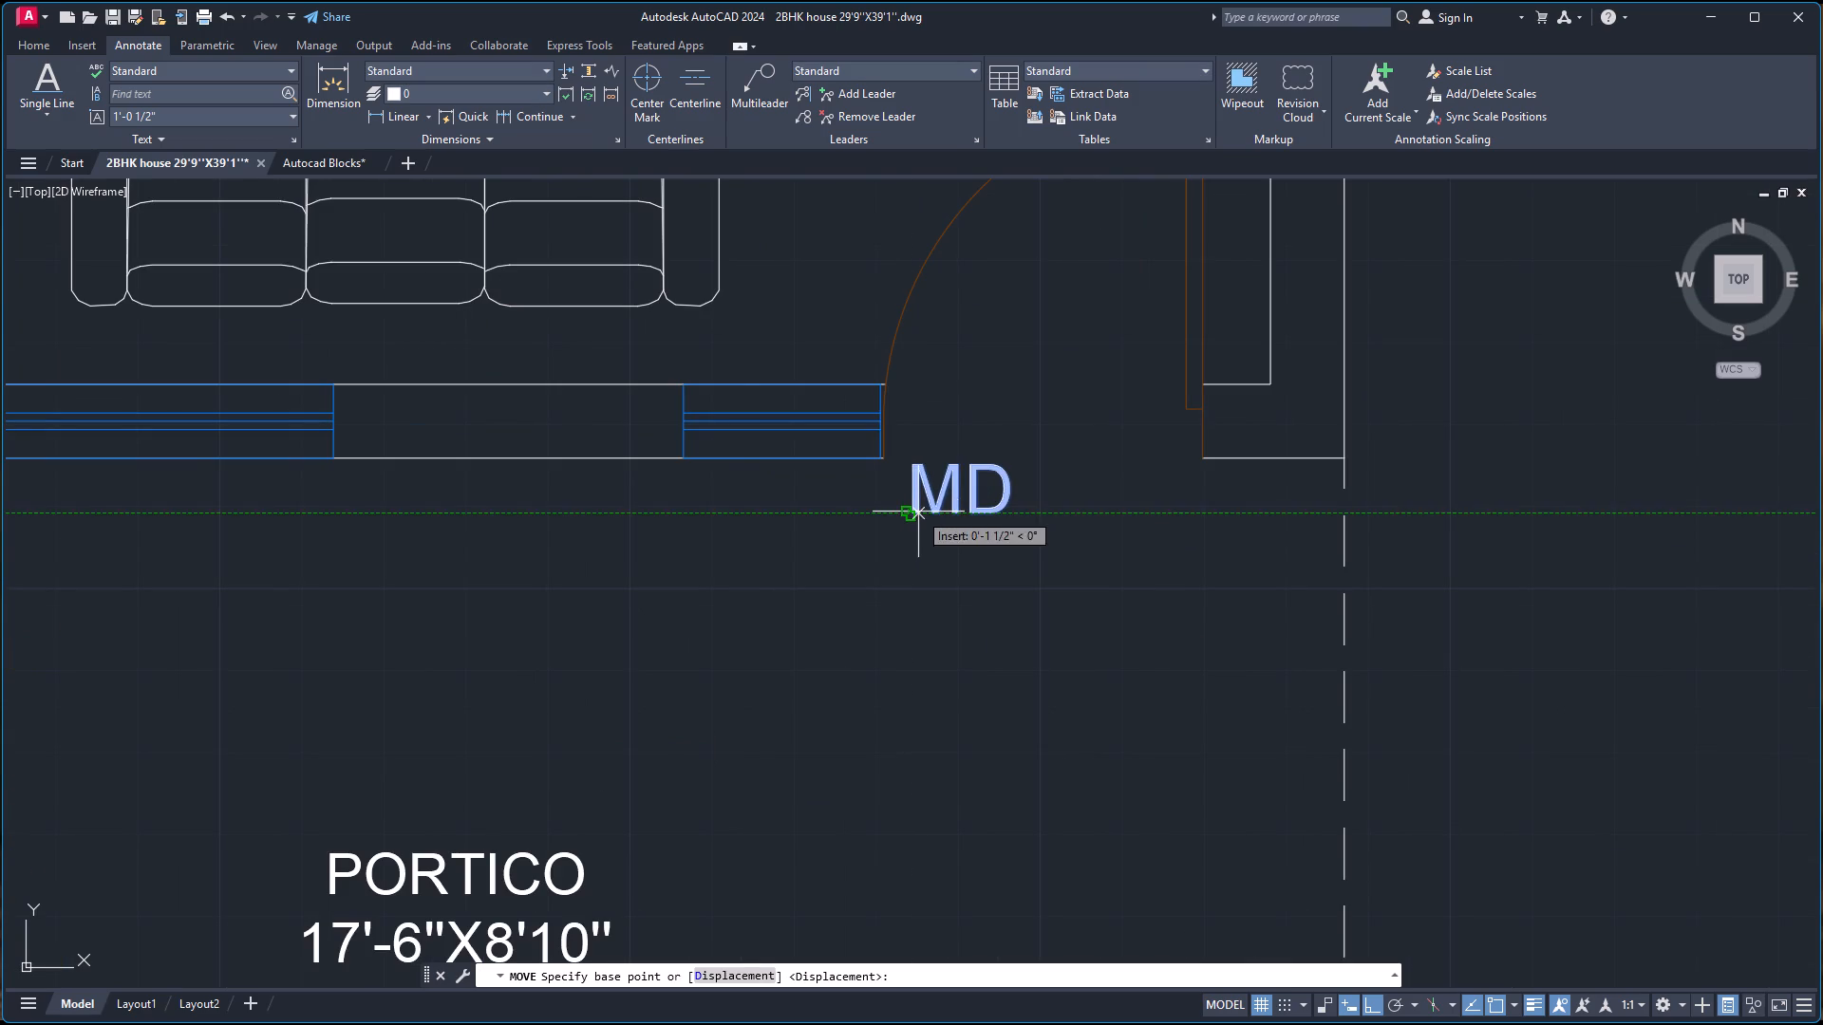
click(918, 512)
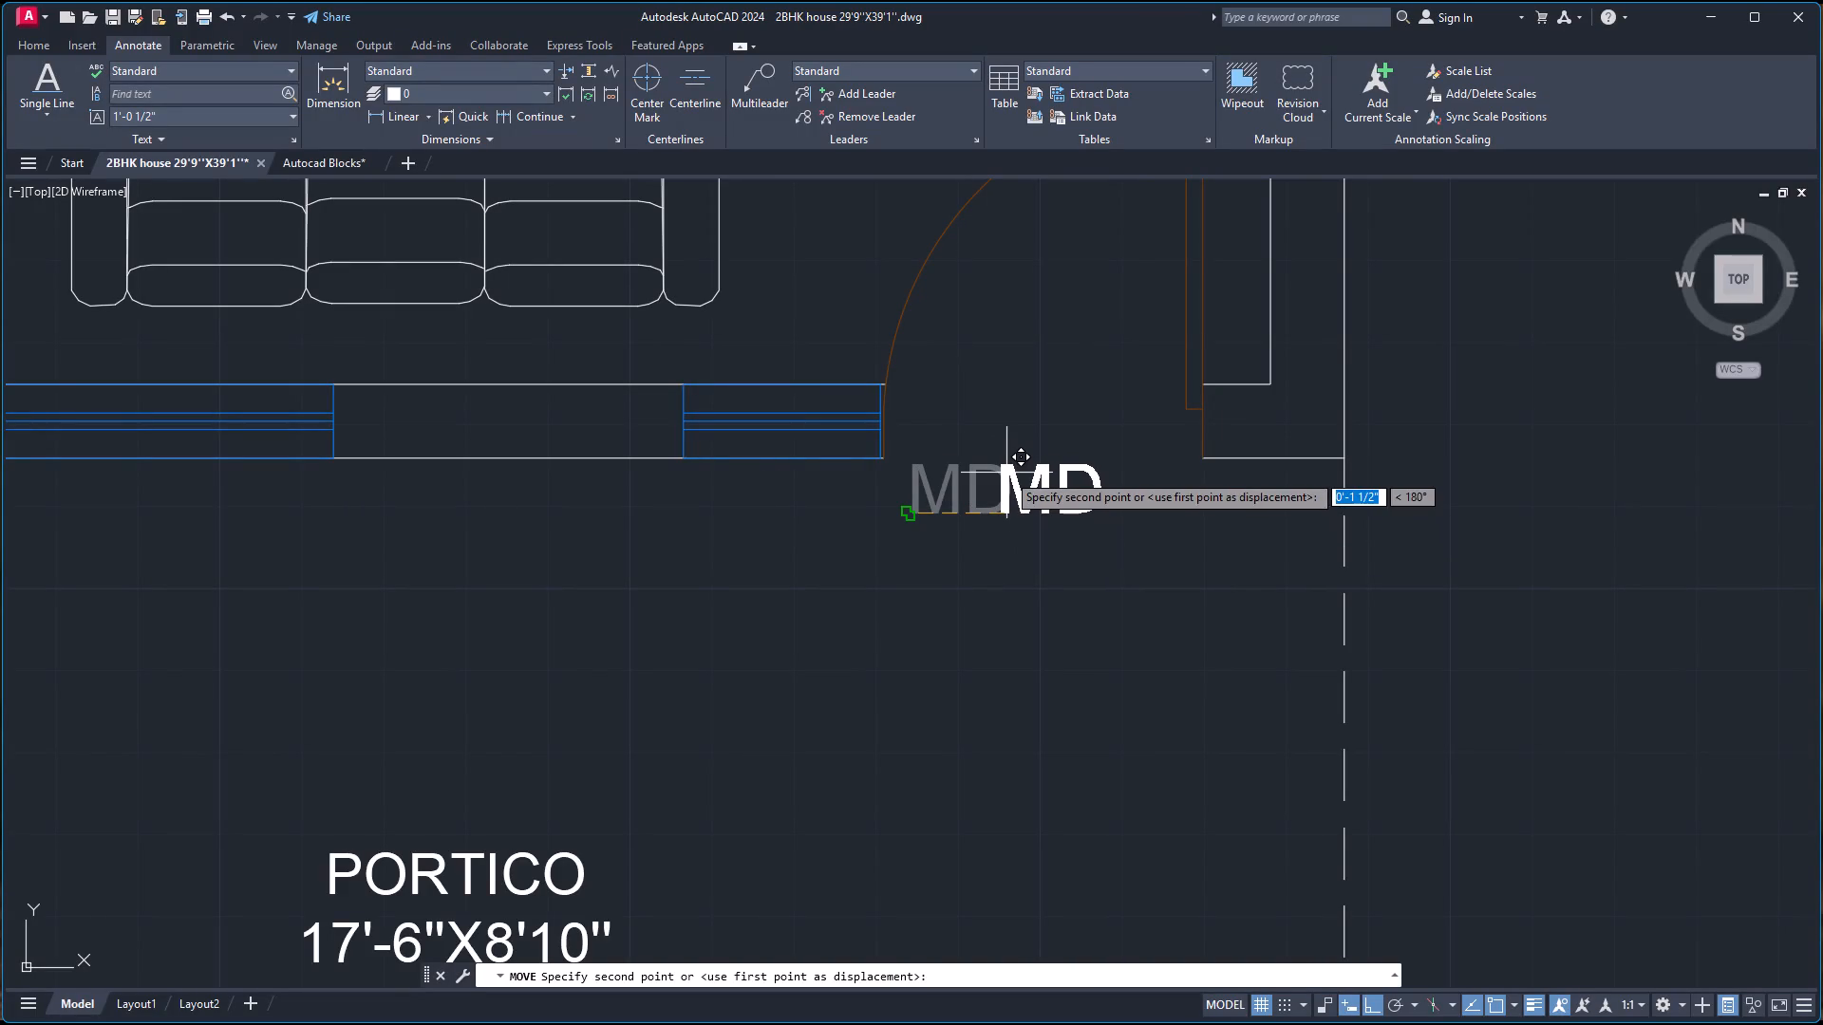
key(F8)
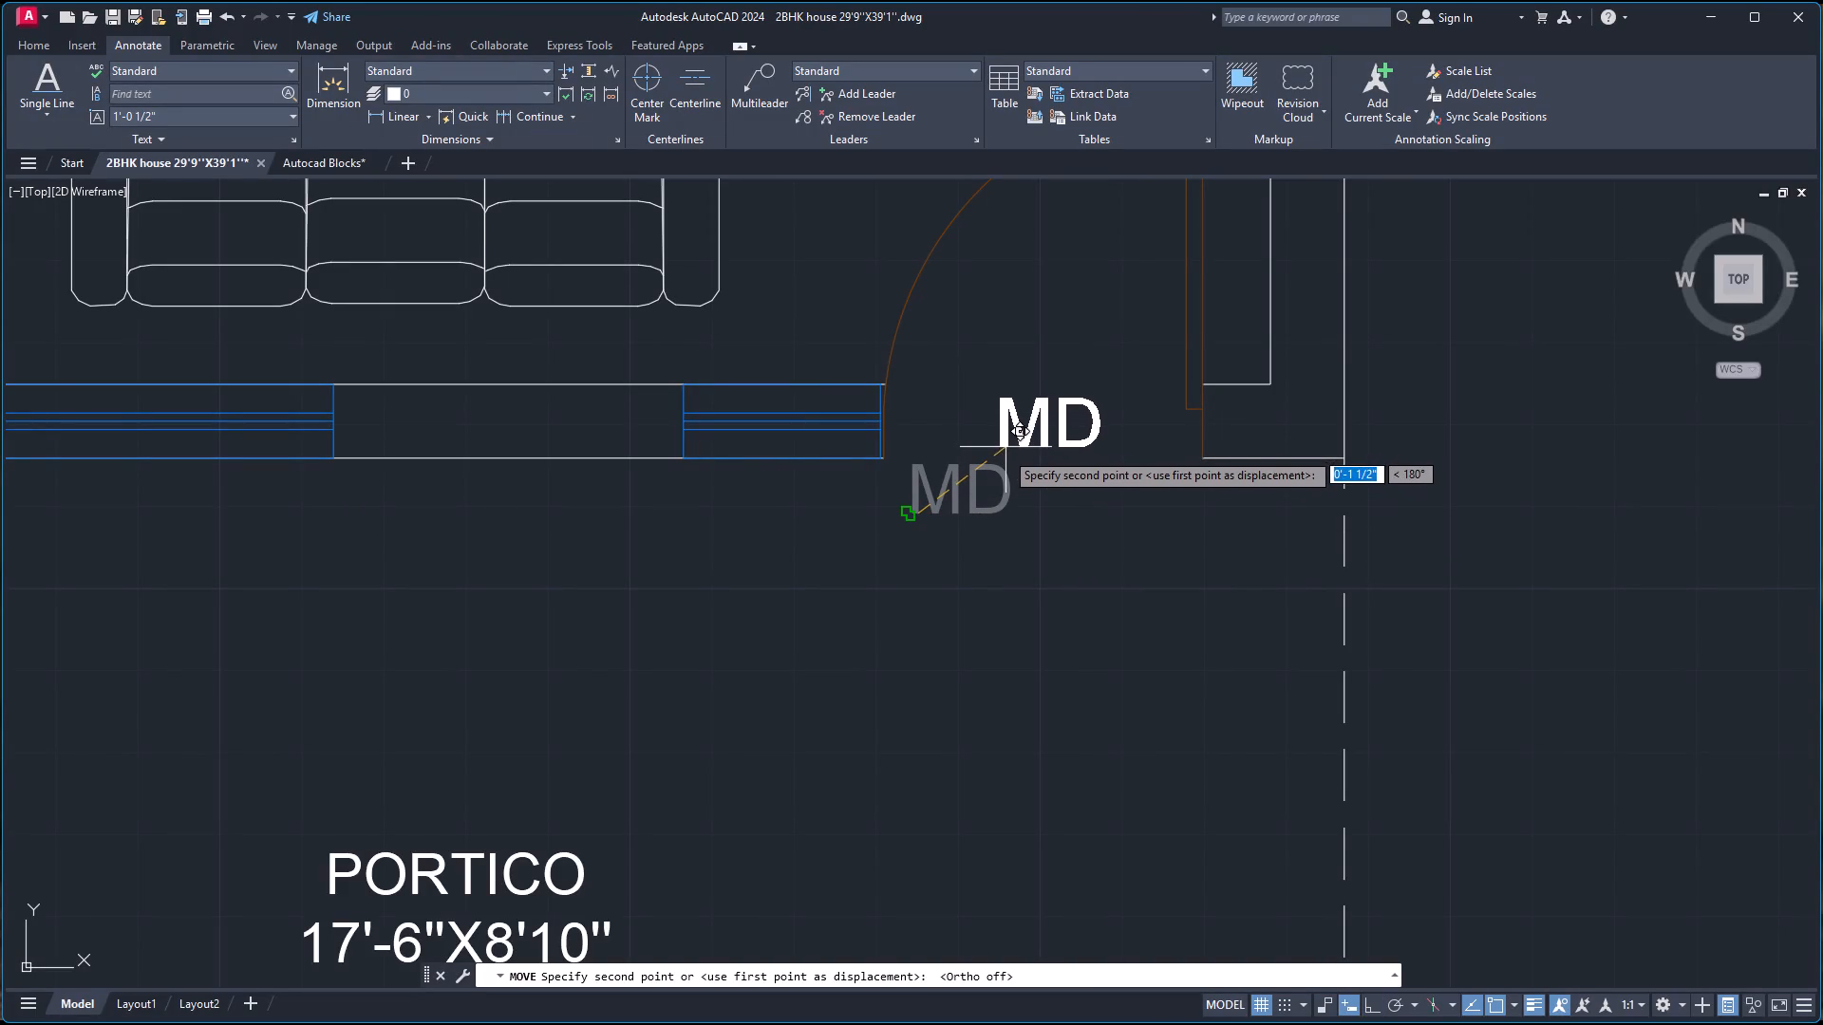
click(1007, 454)
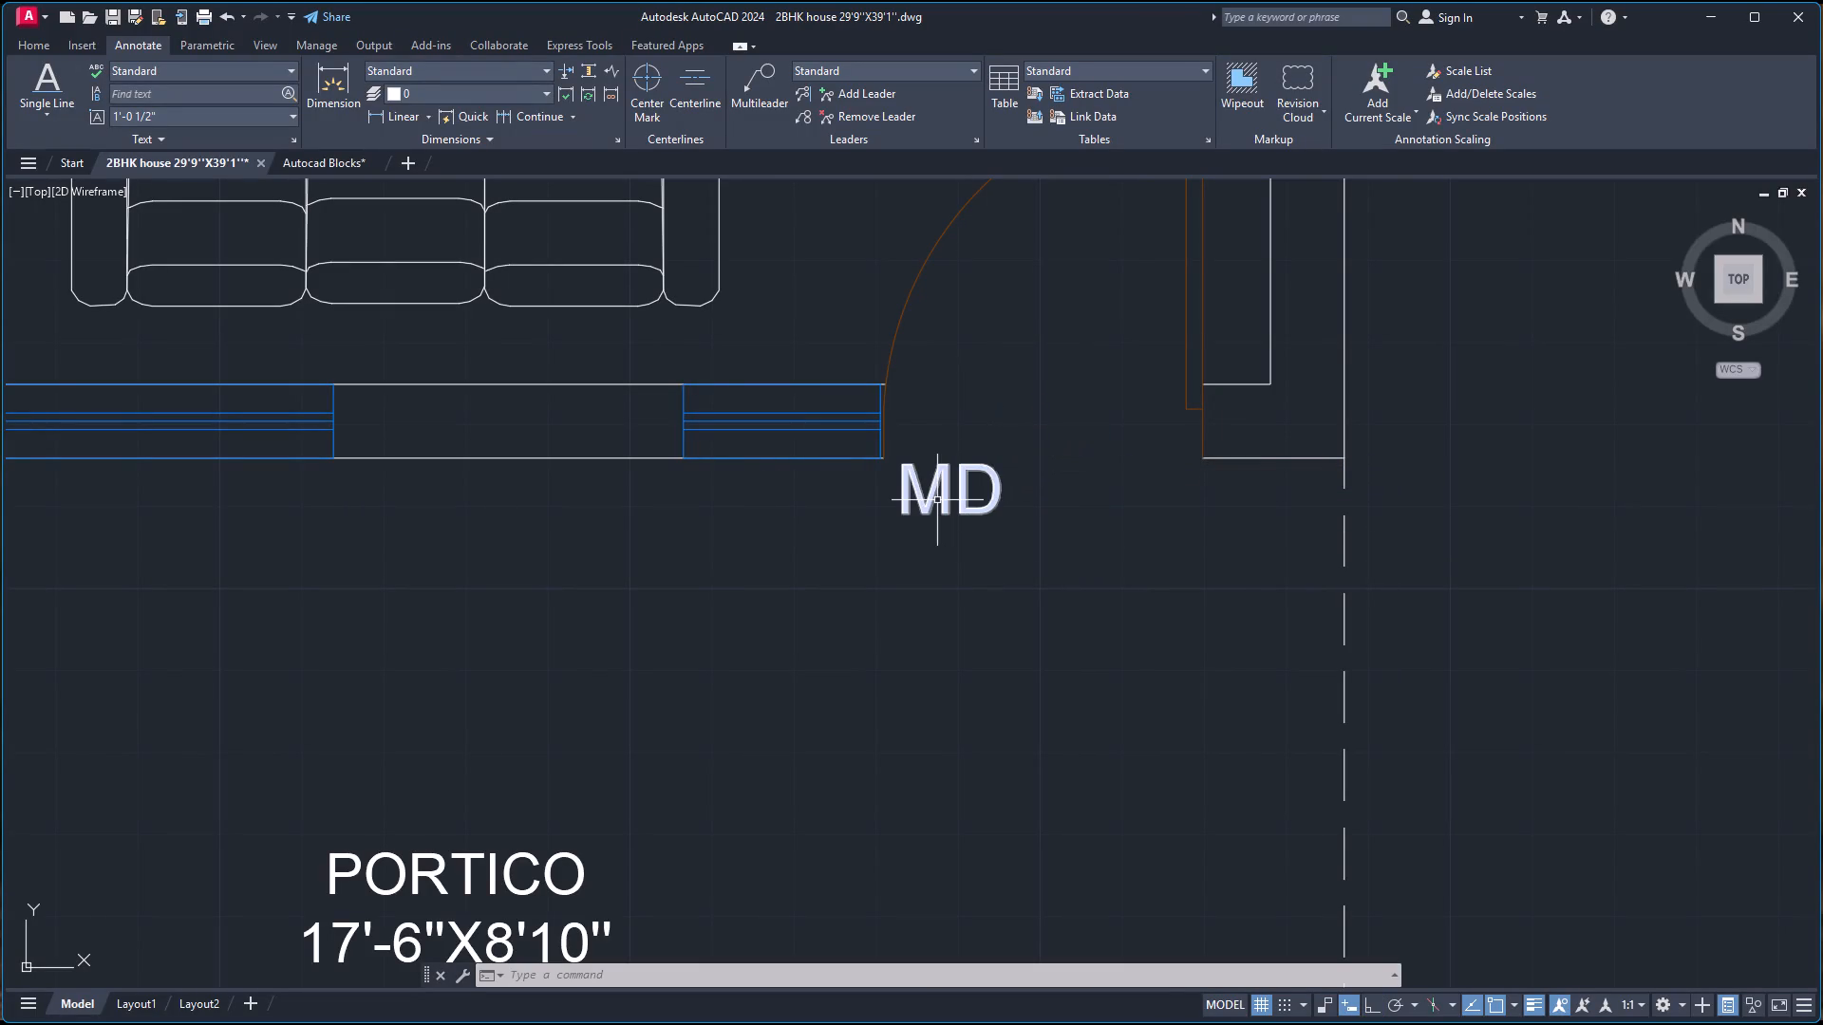
click(942, 500)
key(m)
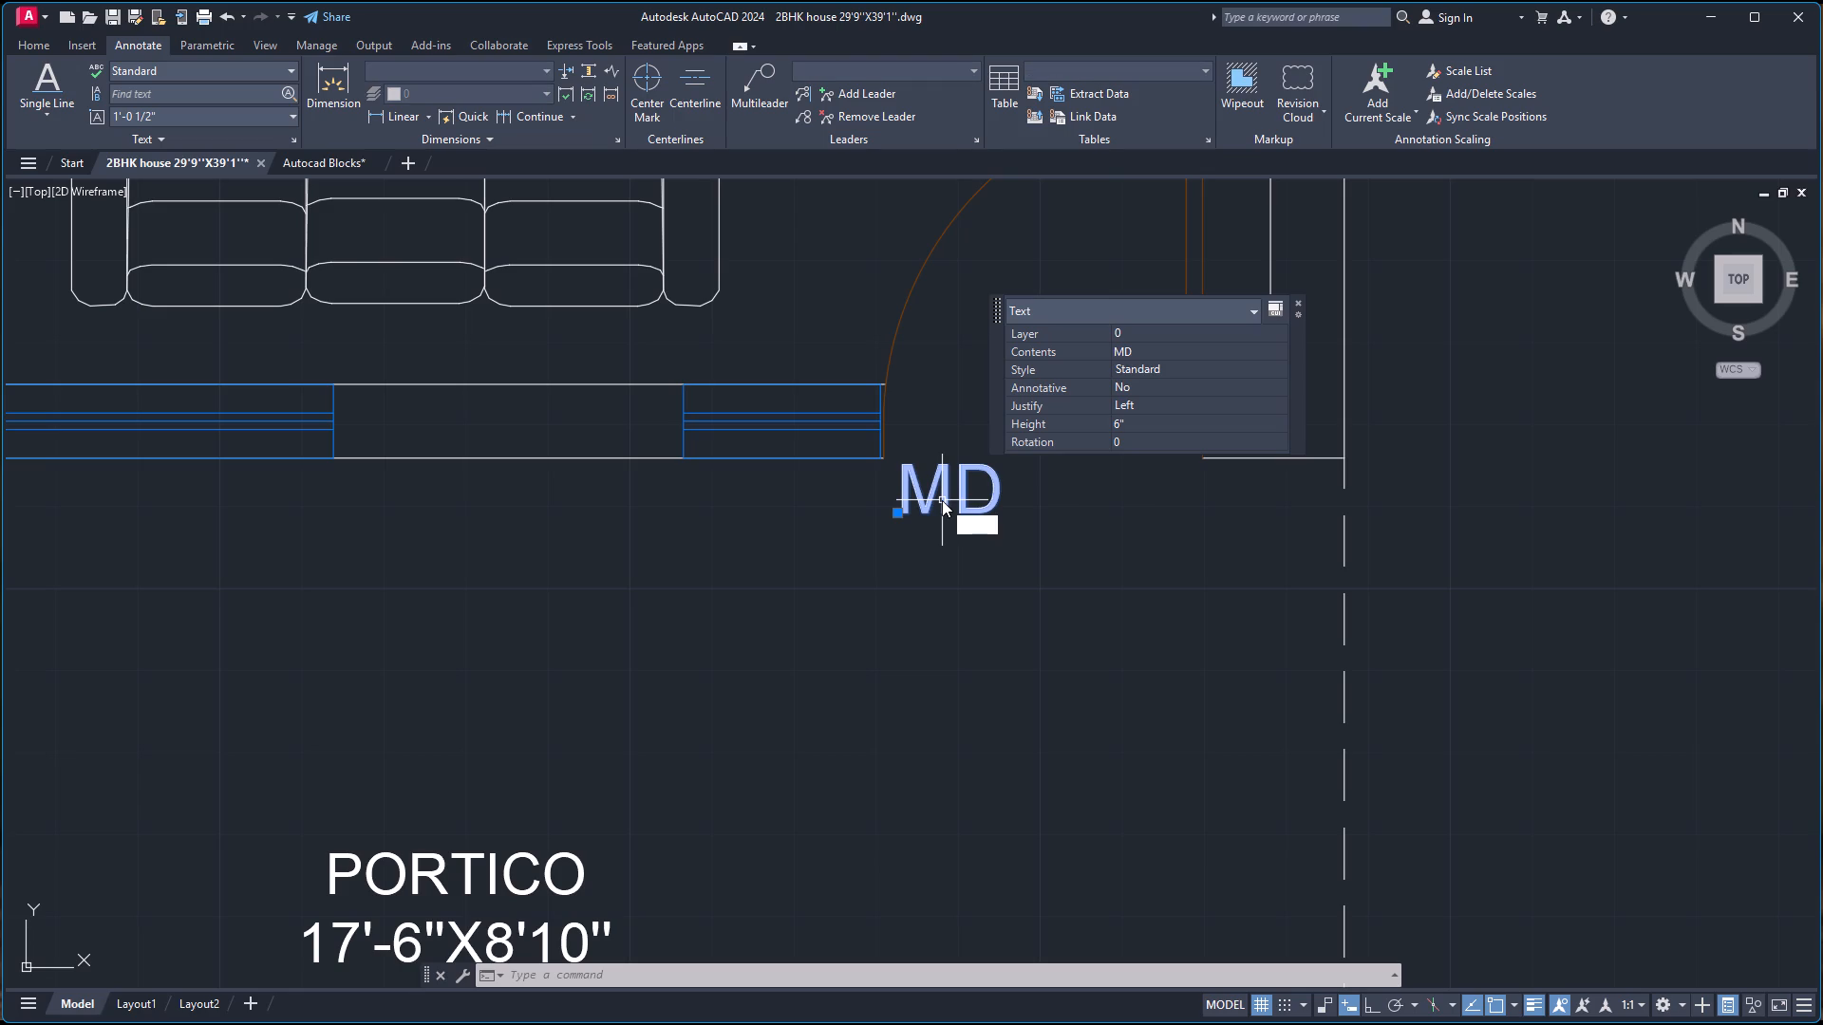
key(Return)
scroll(942, 500, up, 3)
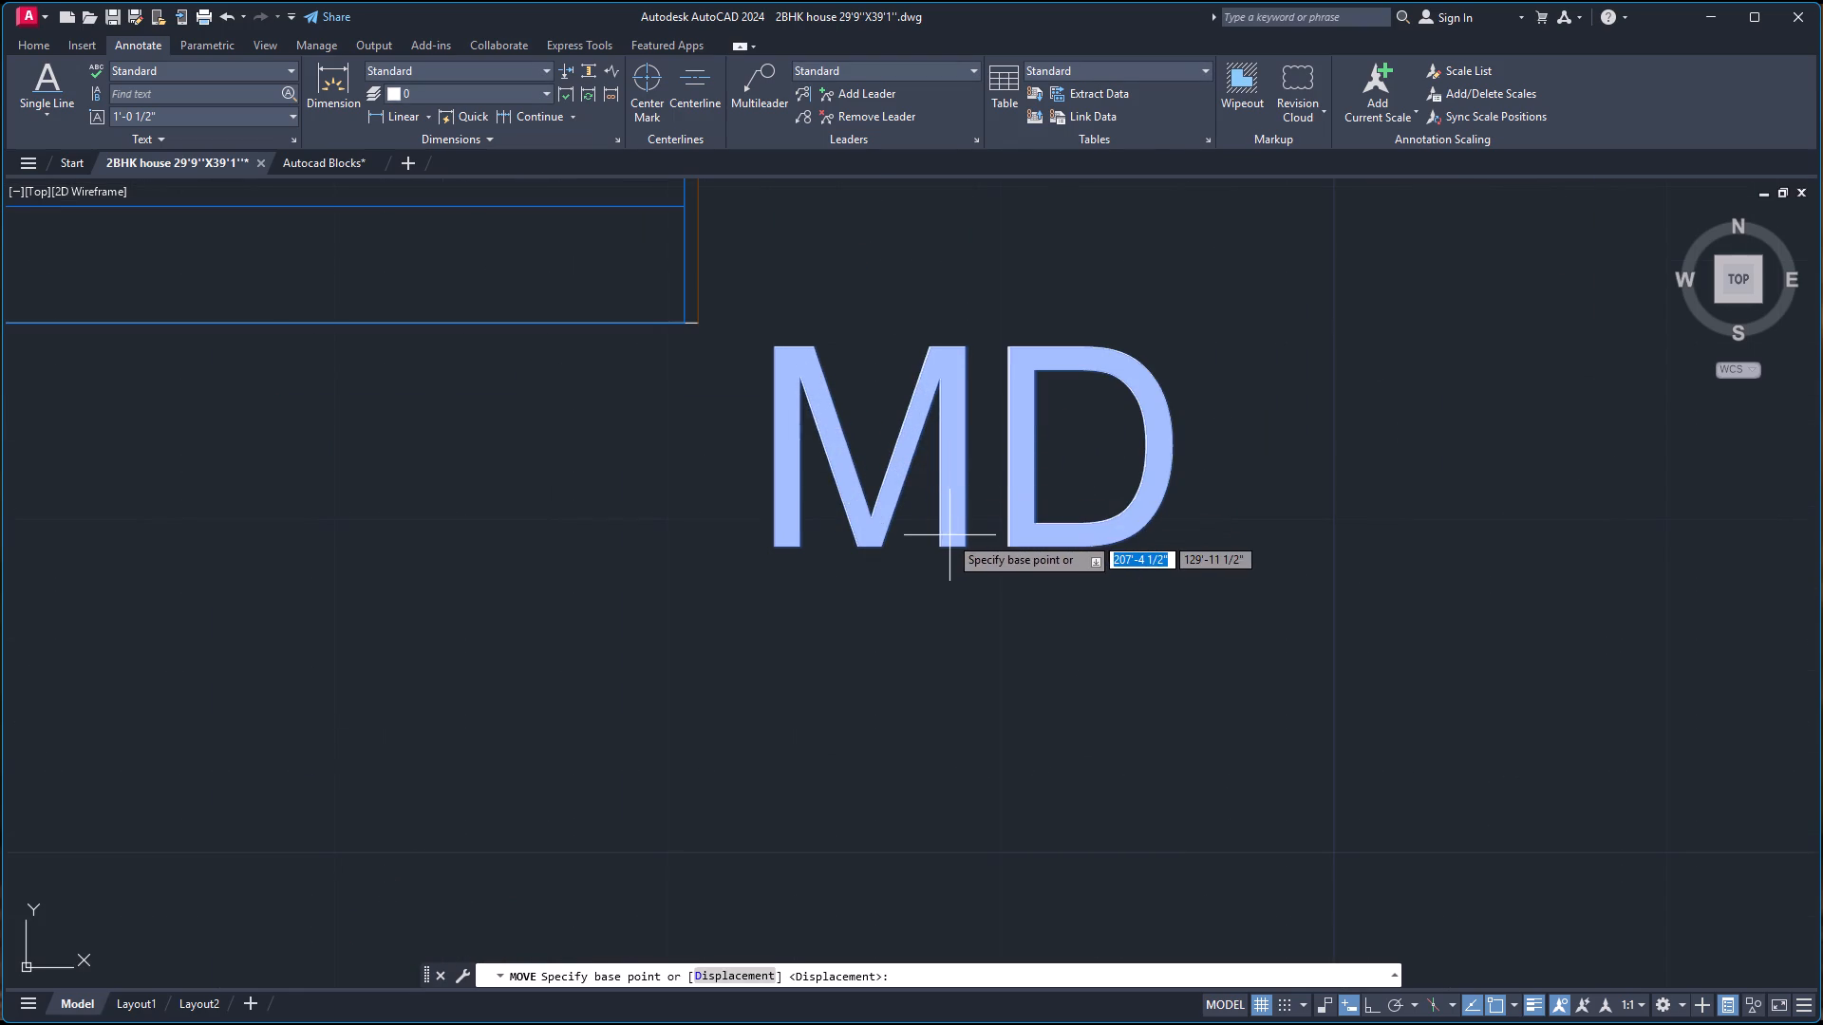
click(944, 547)
scroll(1007, 430, down, 4)
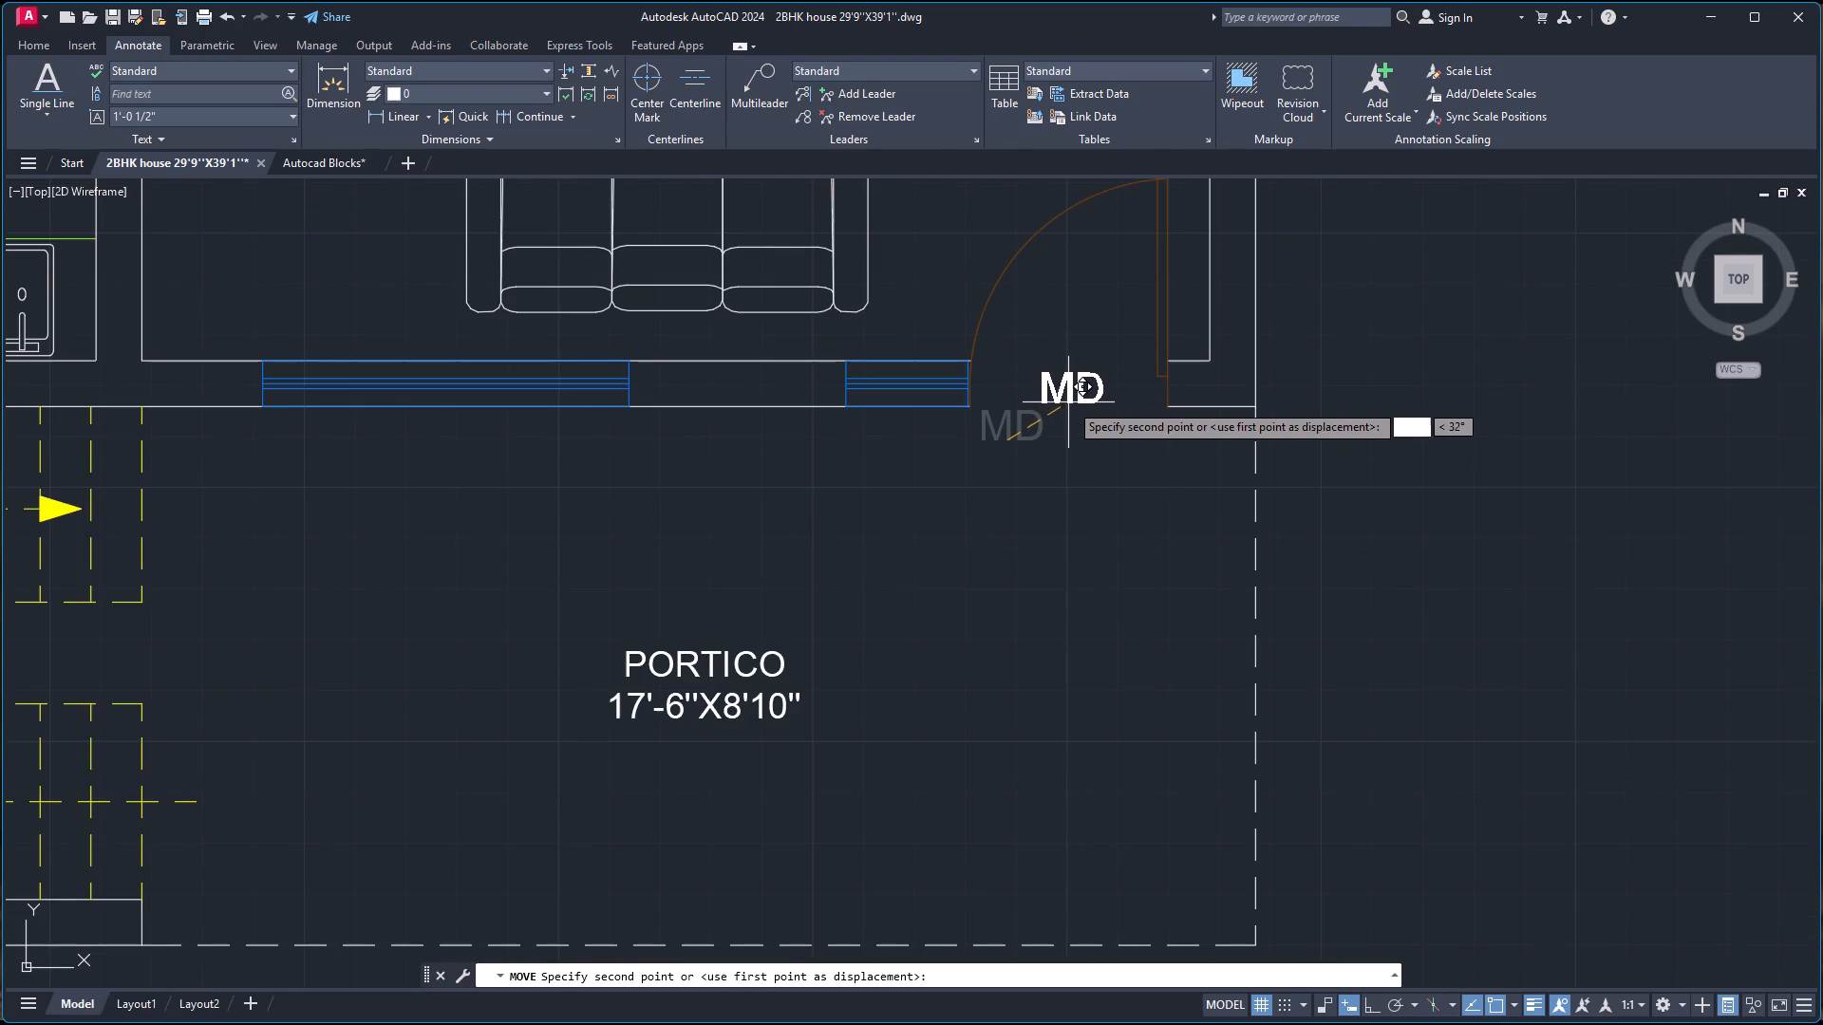
click(1069, 402)
Copy the MD label and paste one copy just below each of the two windows in the wall between living room and portico.
click(1068, 395)
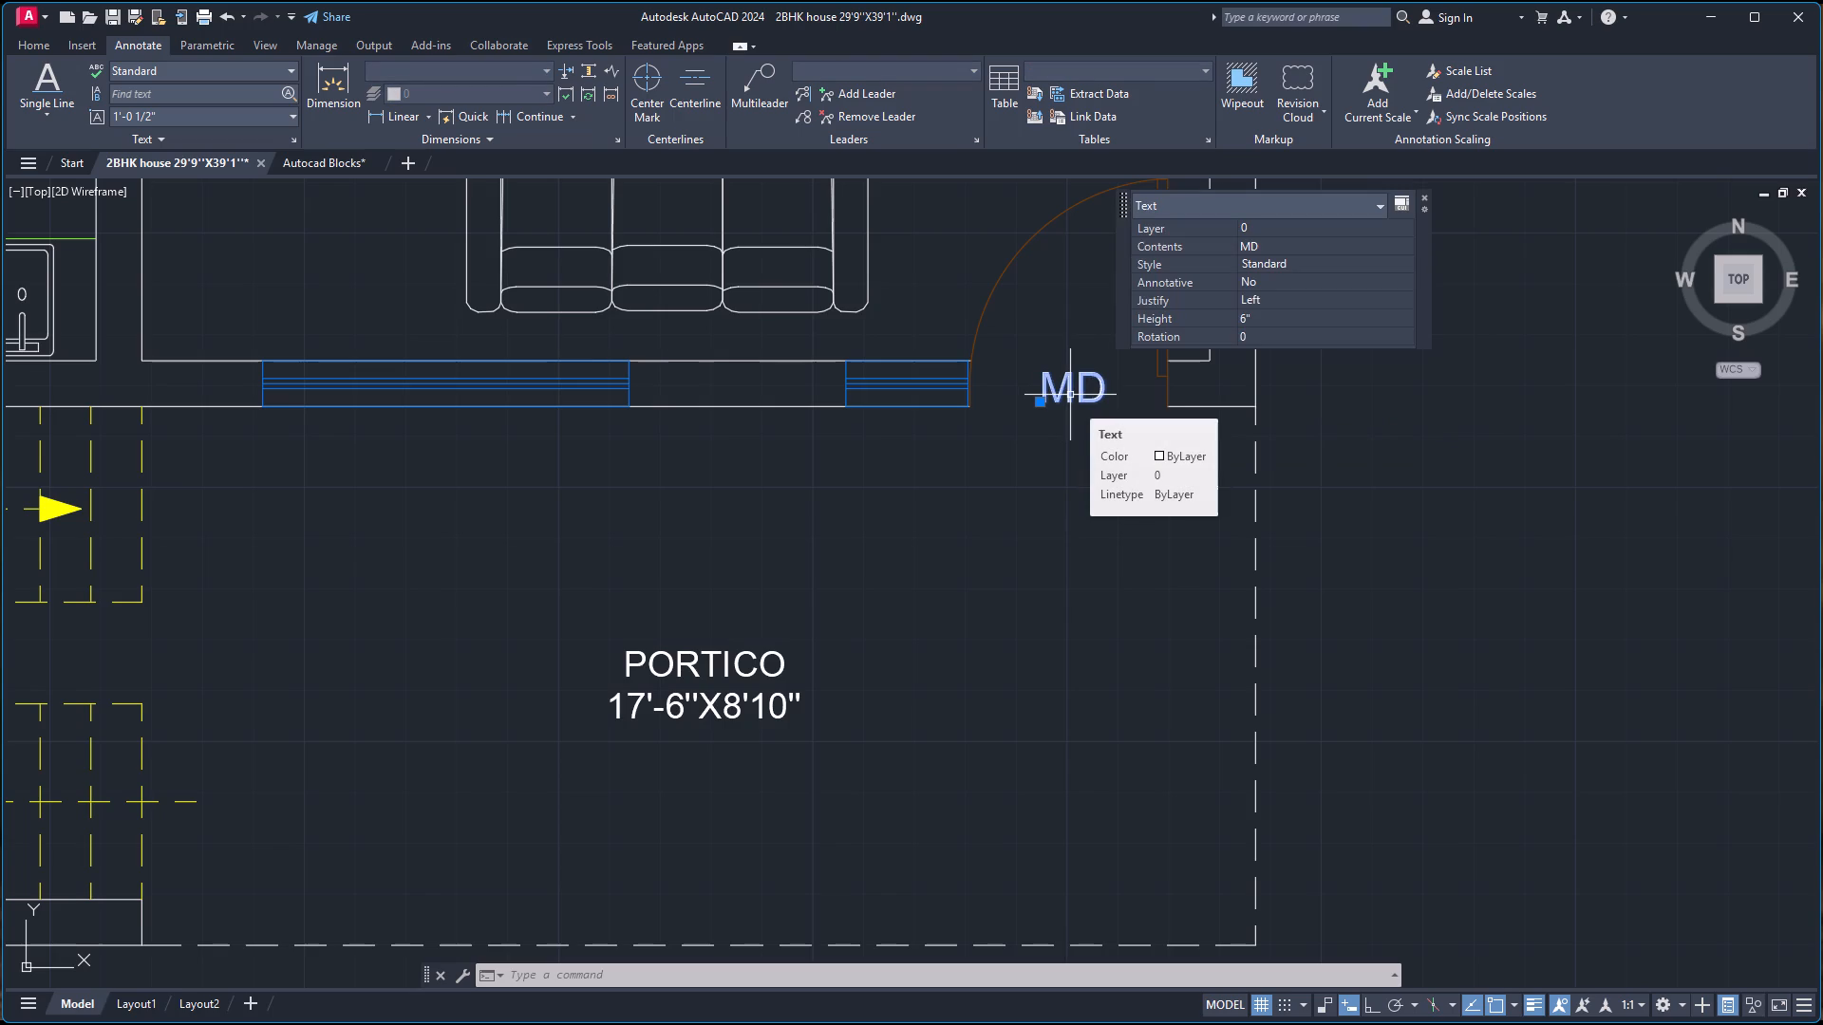
key(ctrl+c)
key(ctrl+v)
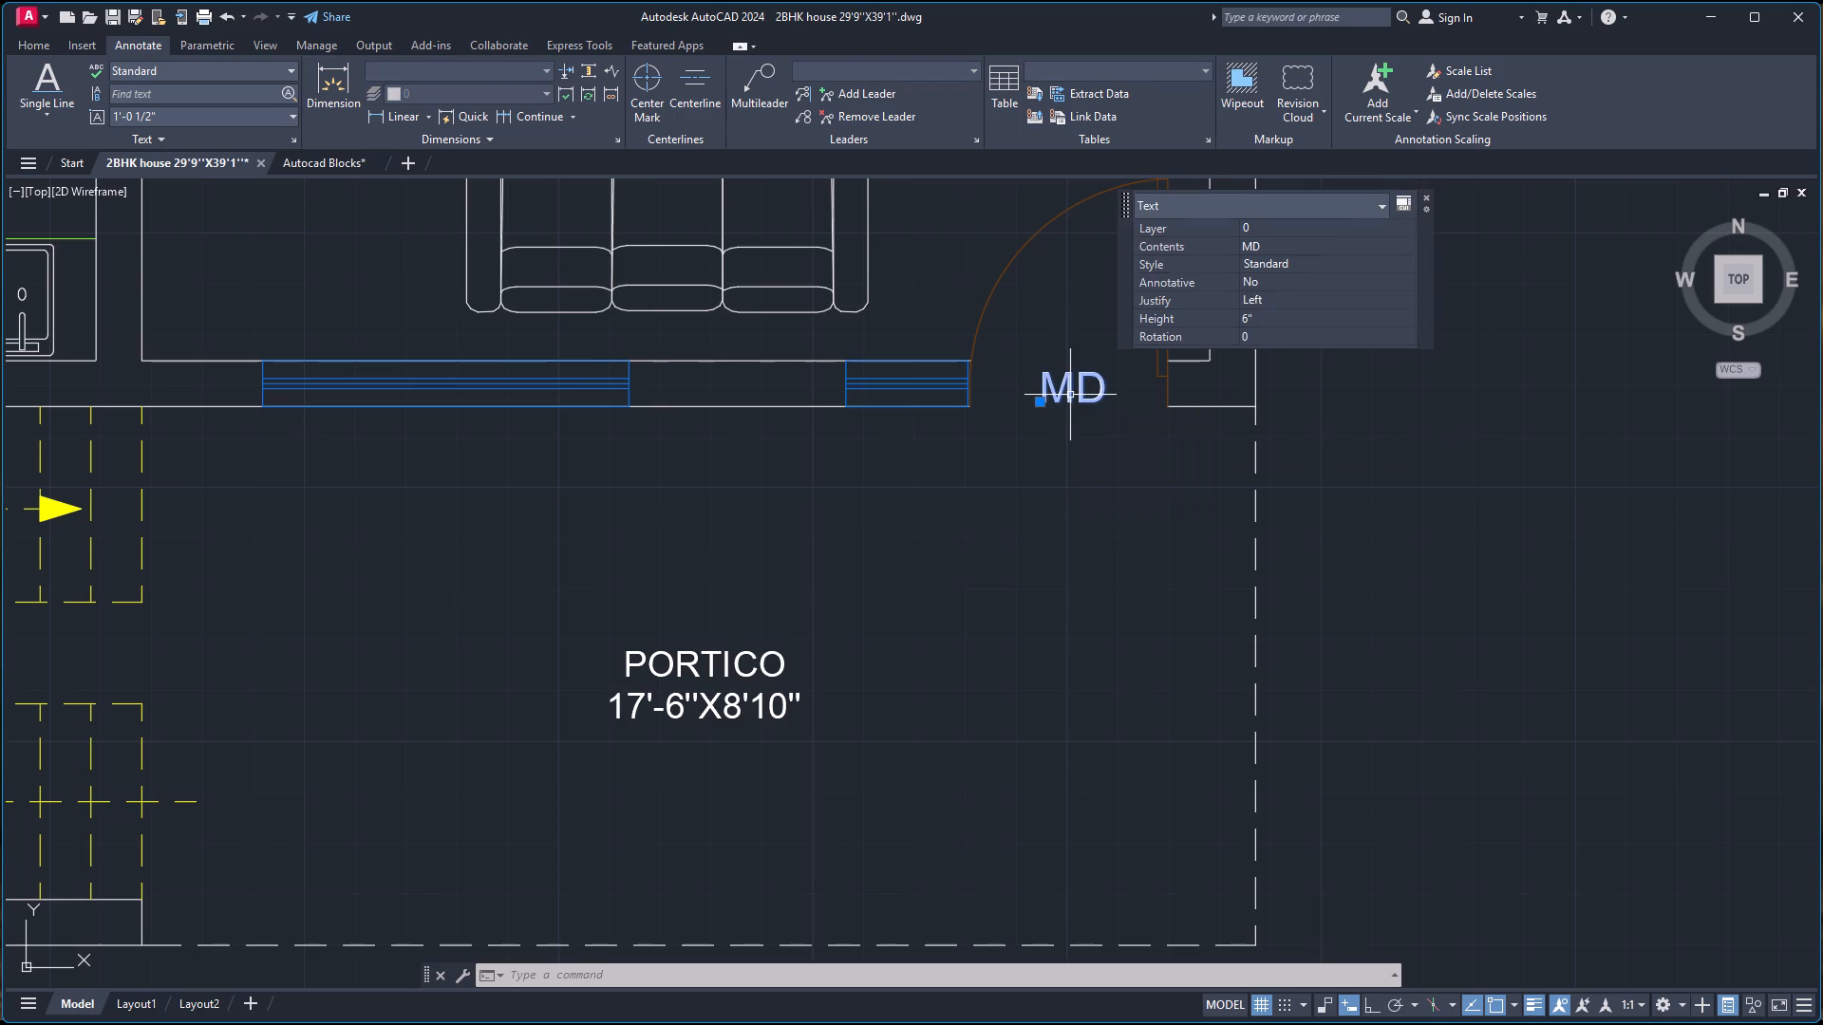
click(879, 451)
key(ctrl+v)
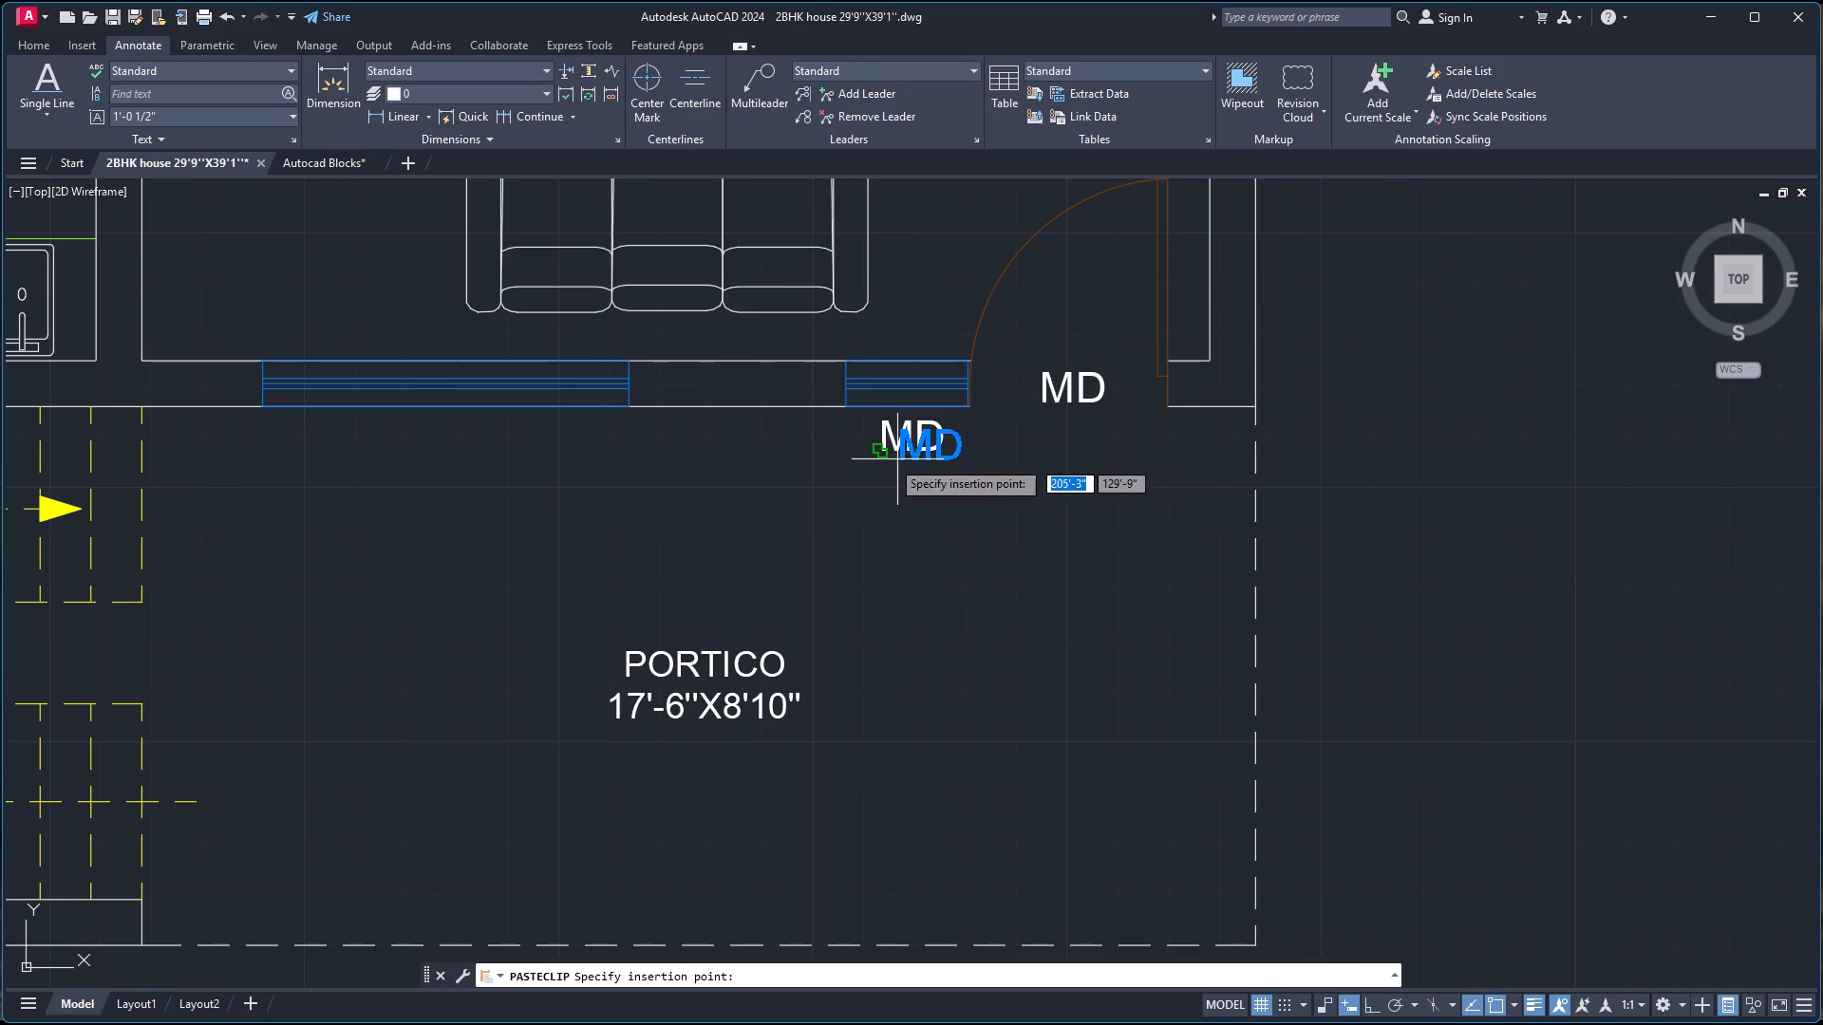
click(417, 451)
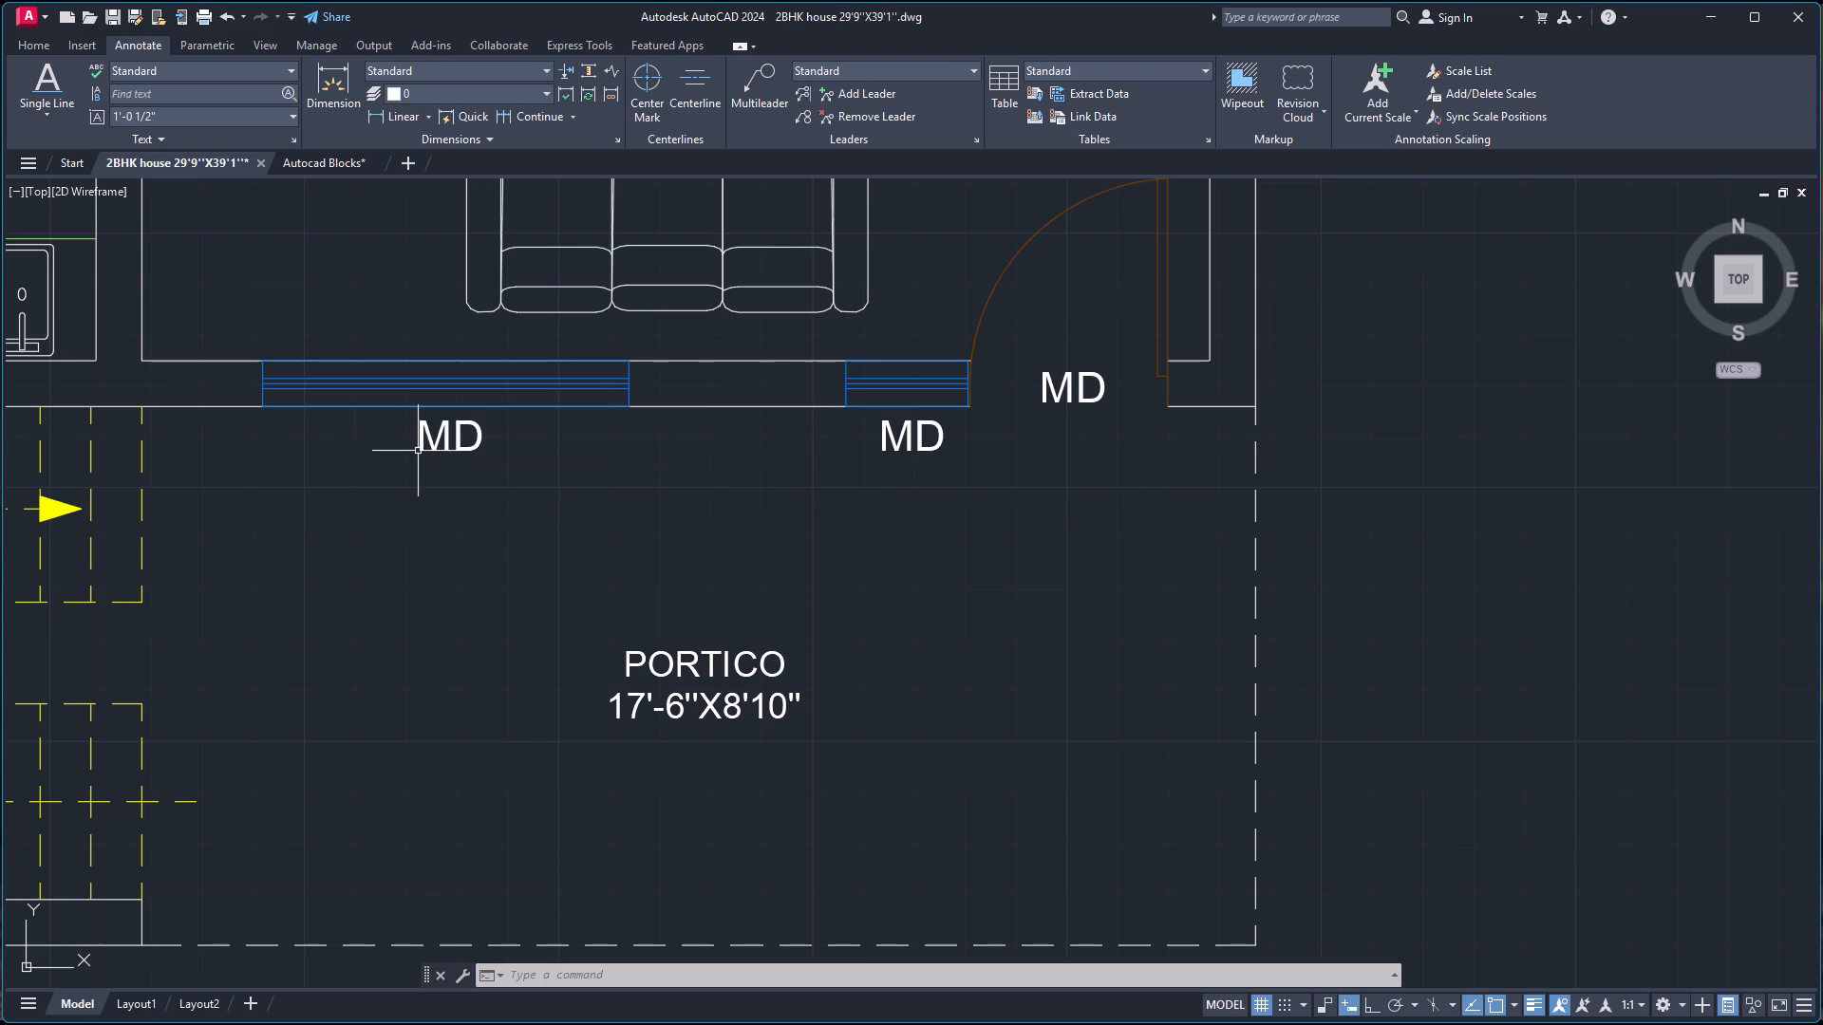
Paste MD labels just outside the kitchen window and the master bedroom window in the house's west wall.
scroll(494, 454, down, 3)
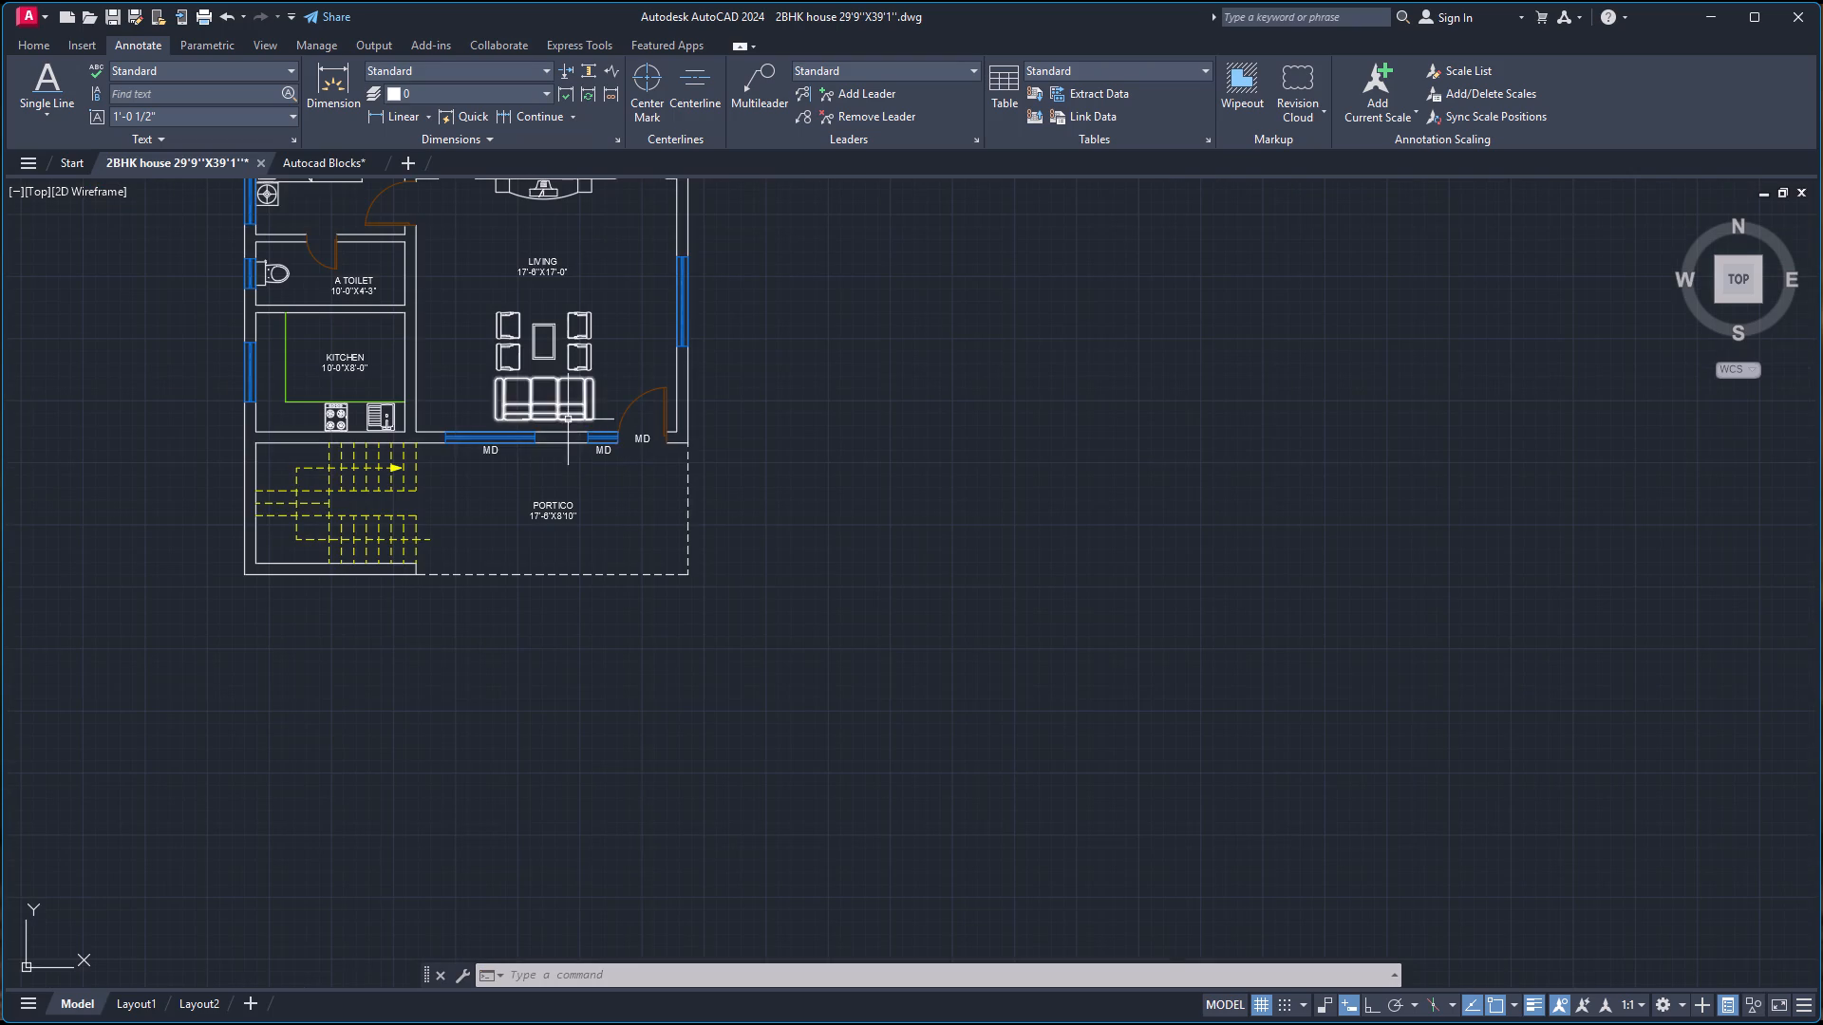
scroll(568, 419, down, 1)
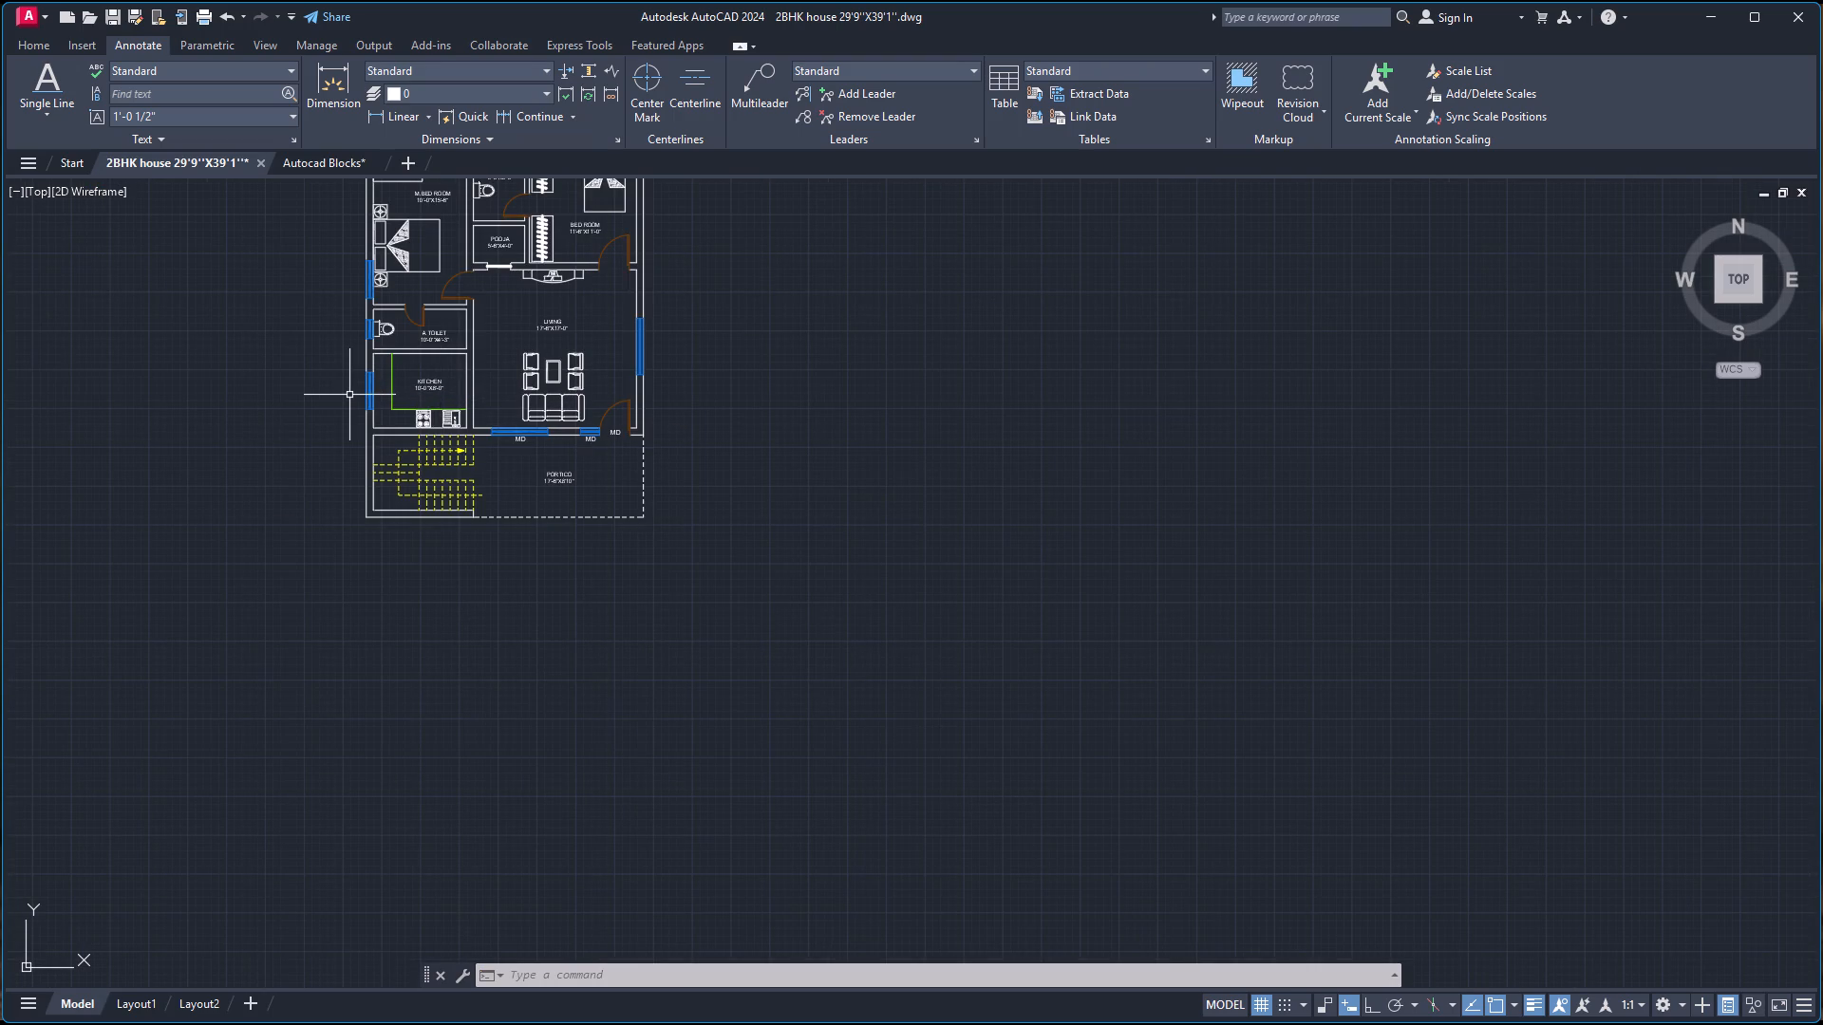
key(ctrl+v)
scroll(320, 396, up, 4)
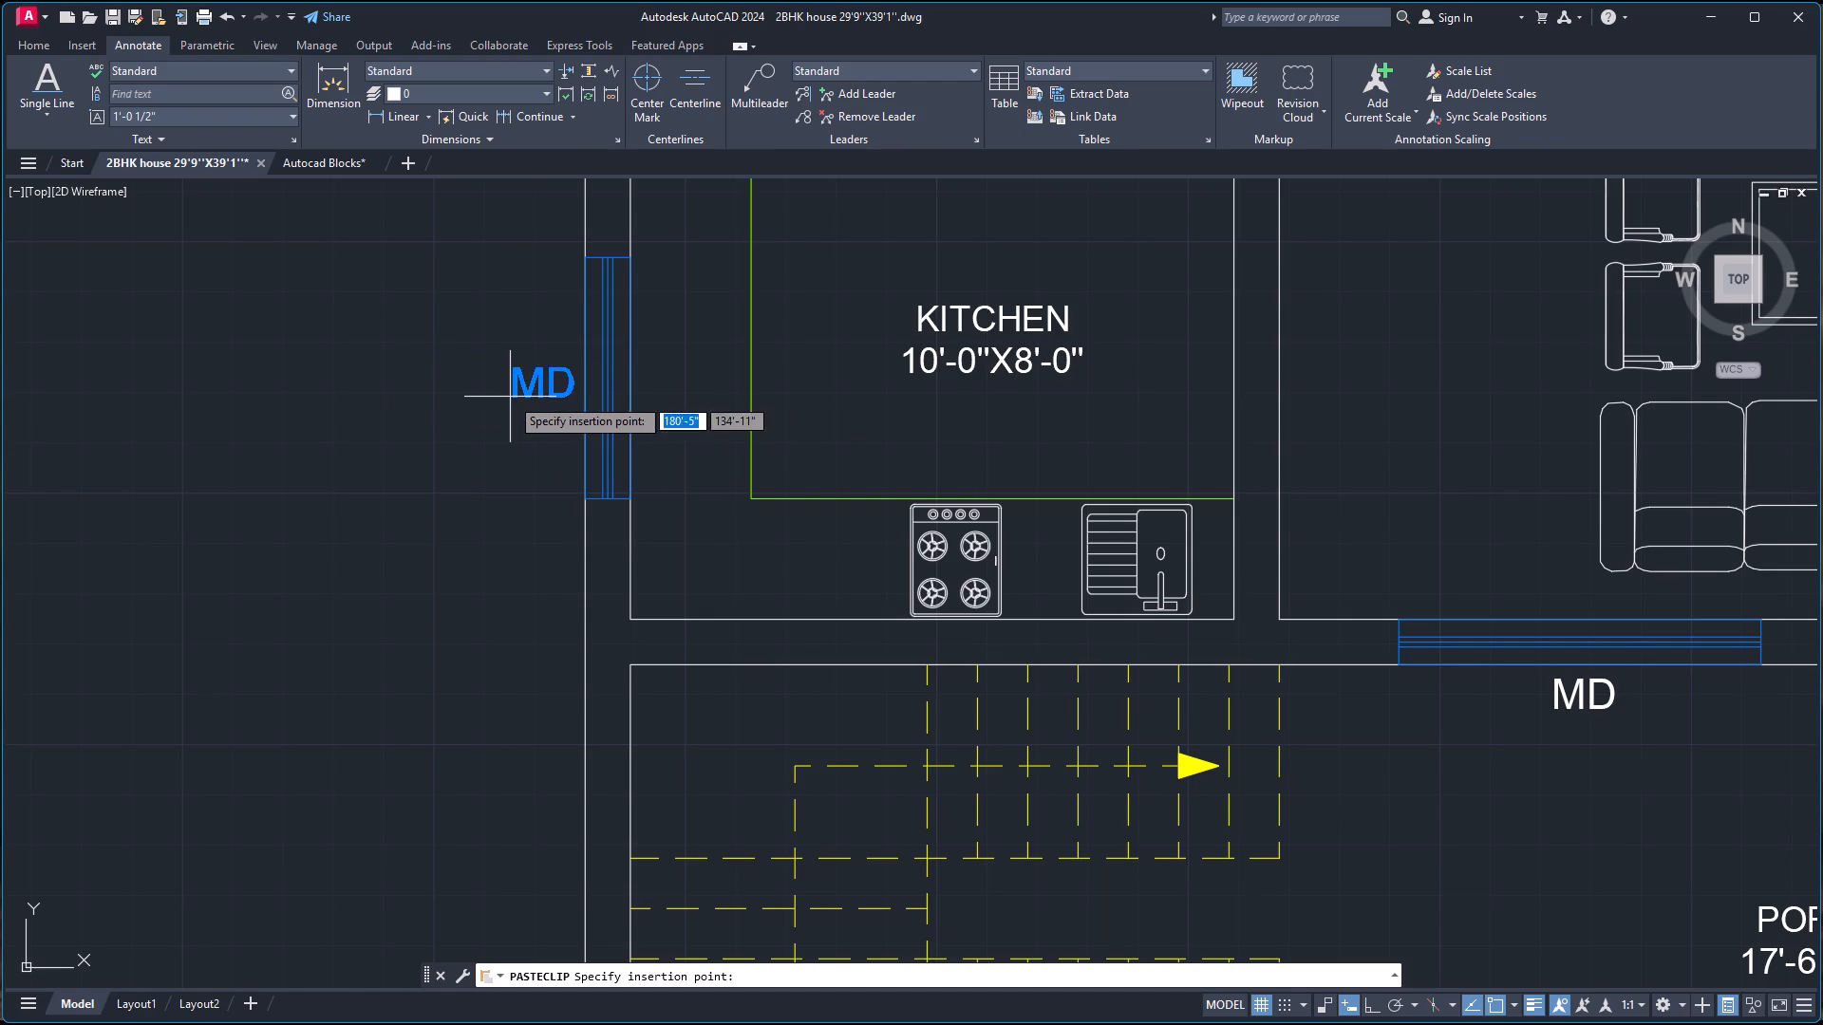
click(510, 397)
key(ctrl+v)
scroll(506, 385, down, 3)
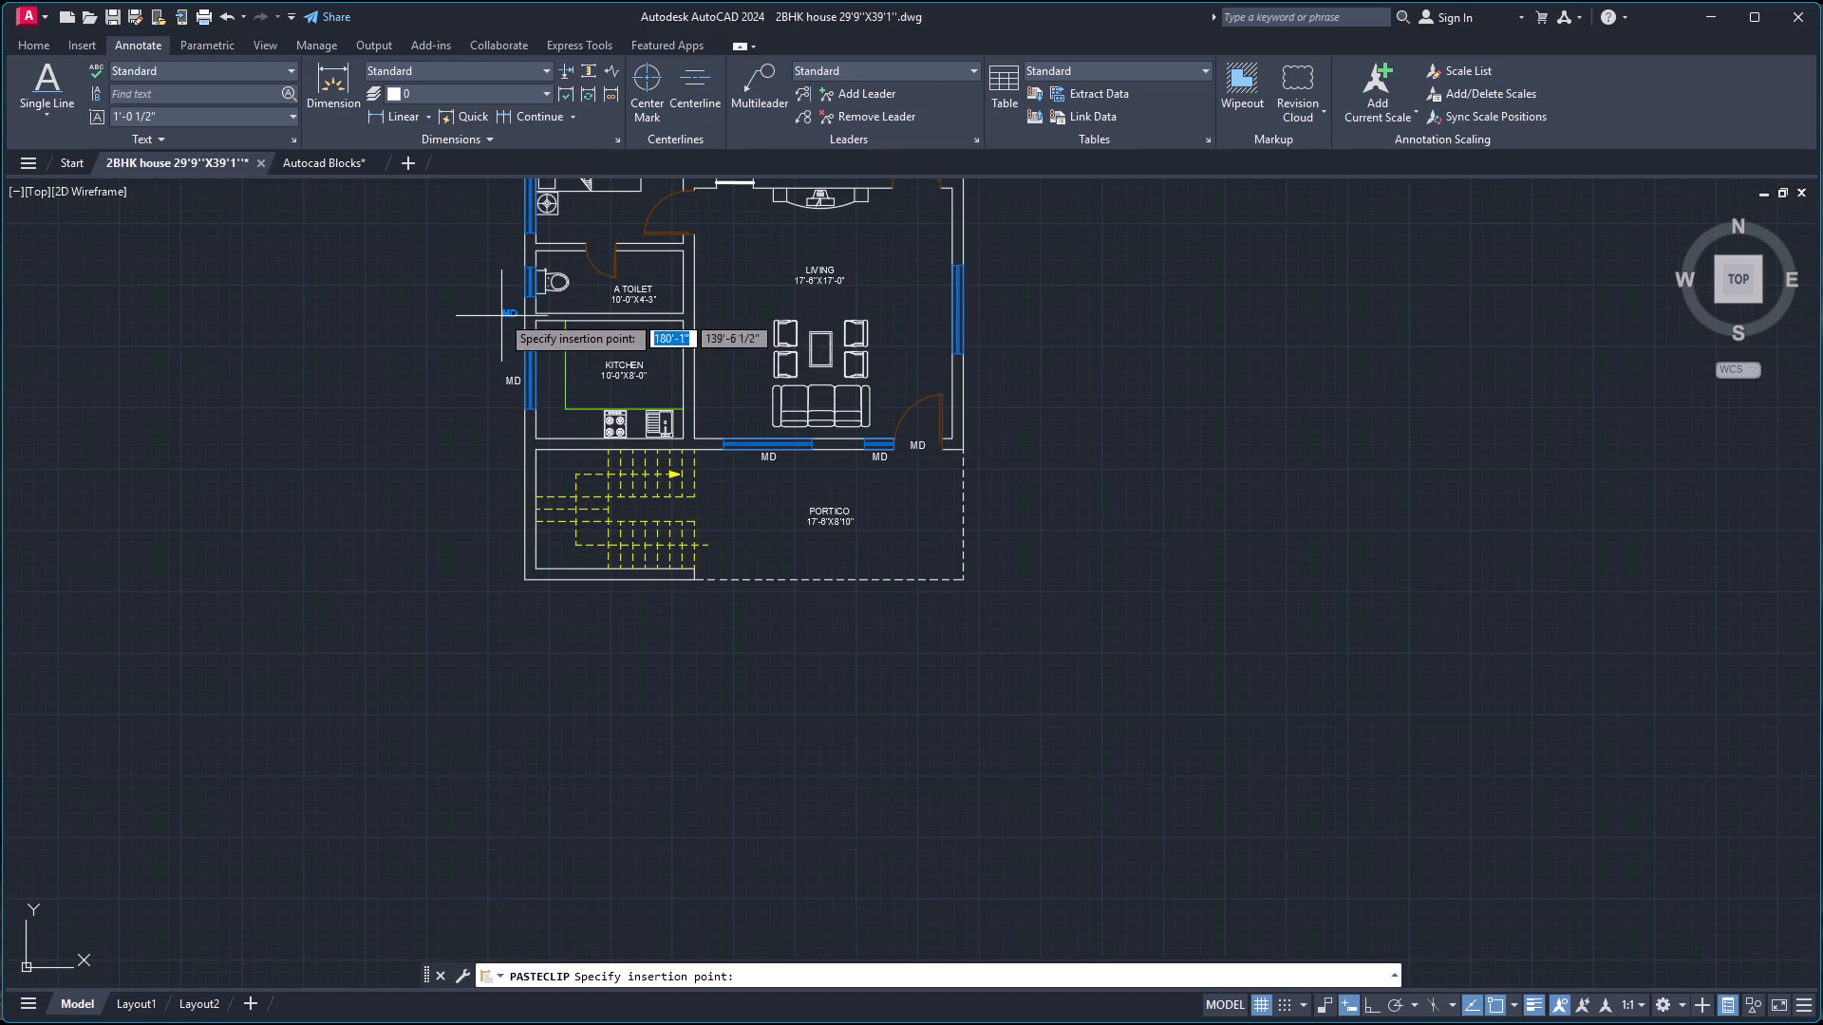
scroll(503, 303, up, 1)
scroll(477, 302, down, 2)
scroll(458, 211, down, 2)
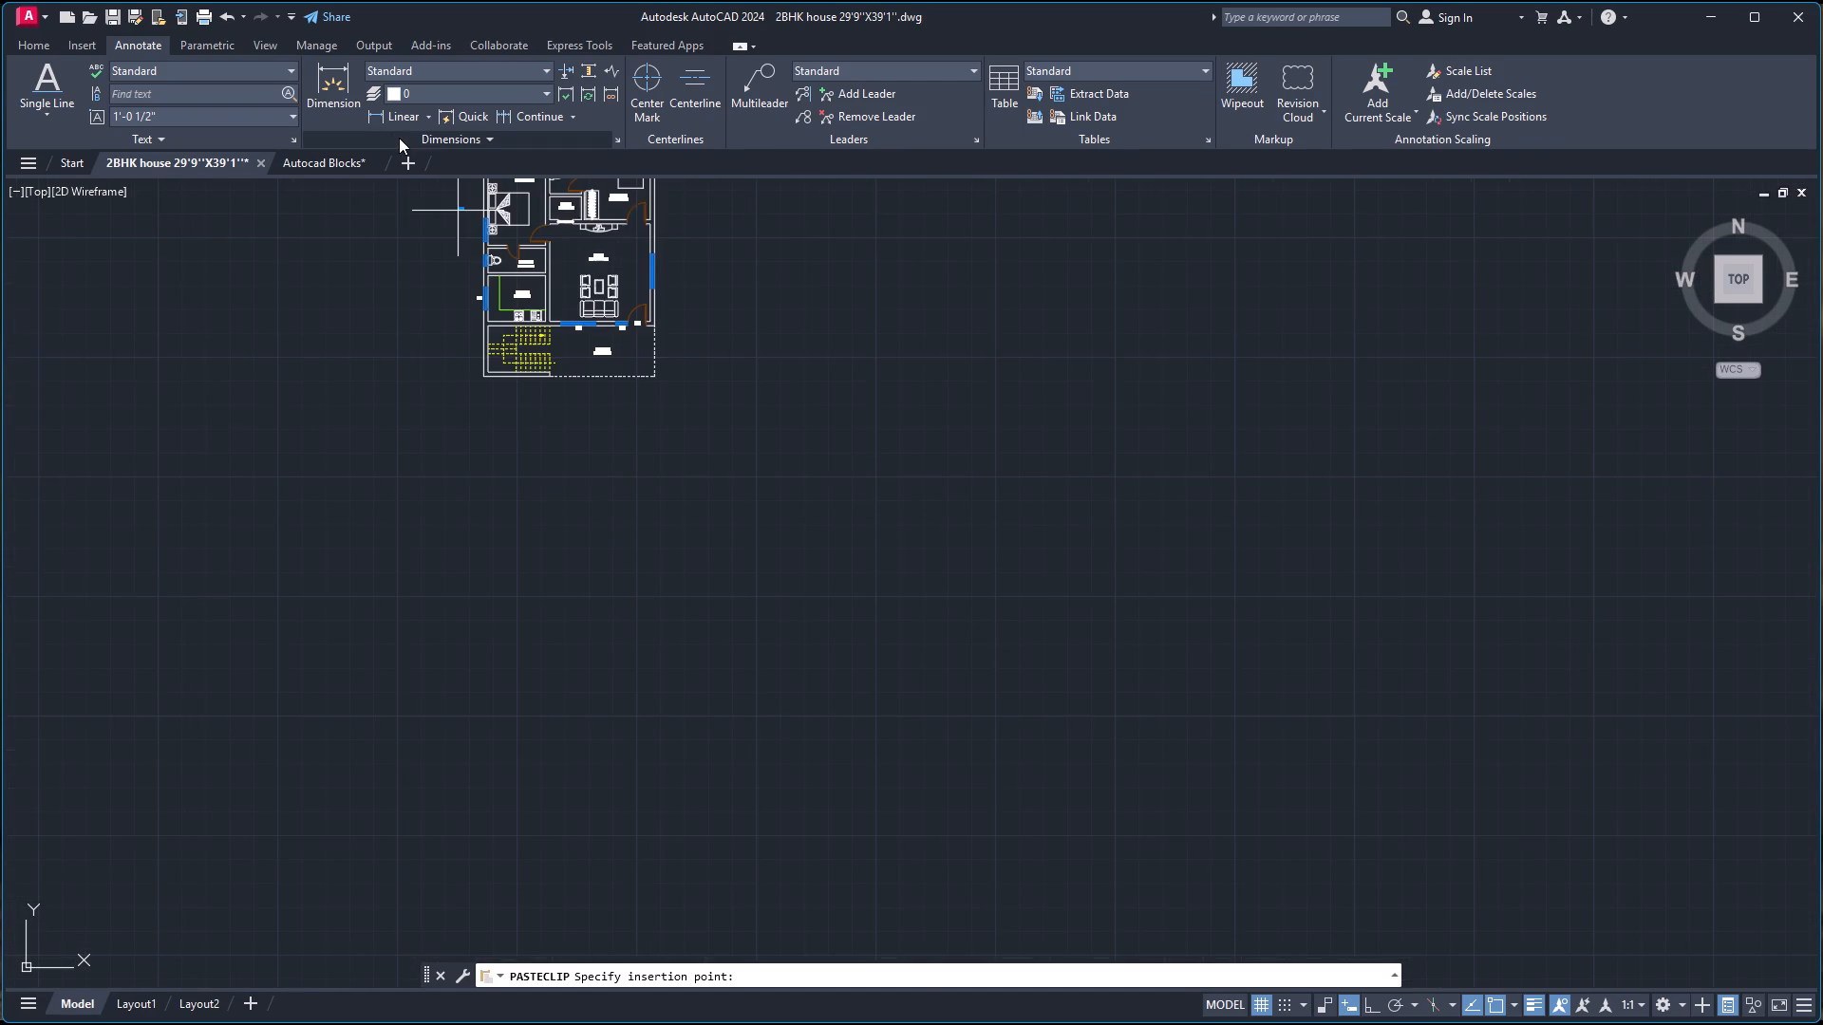
scroll(456, 223, up, 4)
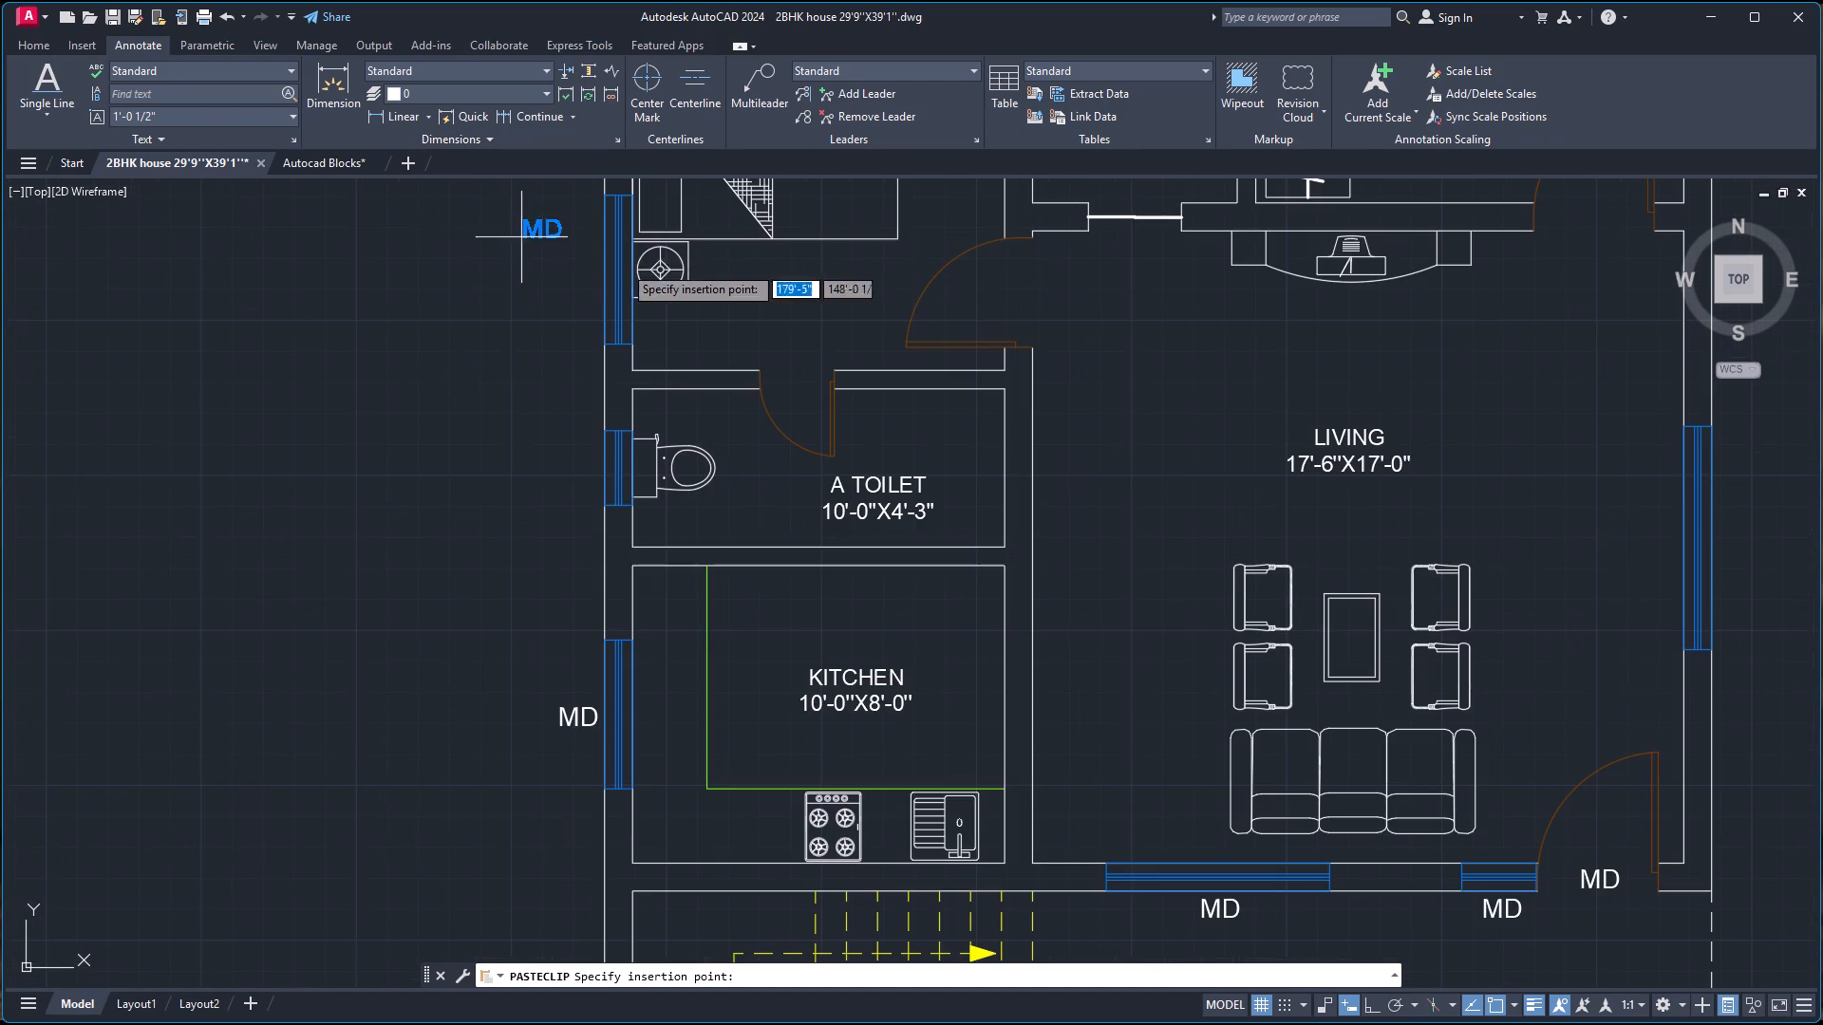
click(548, 283)
Paste MD labels just above the master bedroom and bedroom windows in the north wall.
scroll(566, 280, down, 4)
key(ctrl+v)
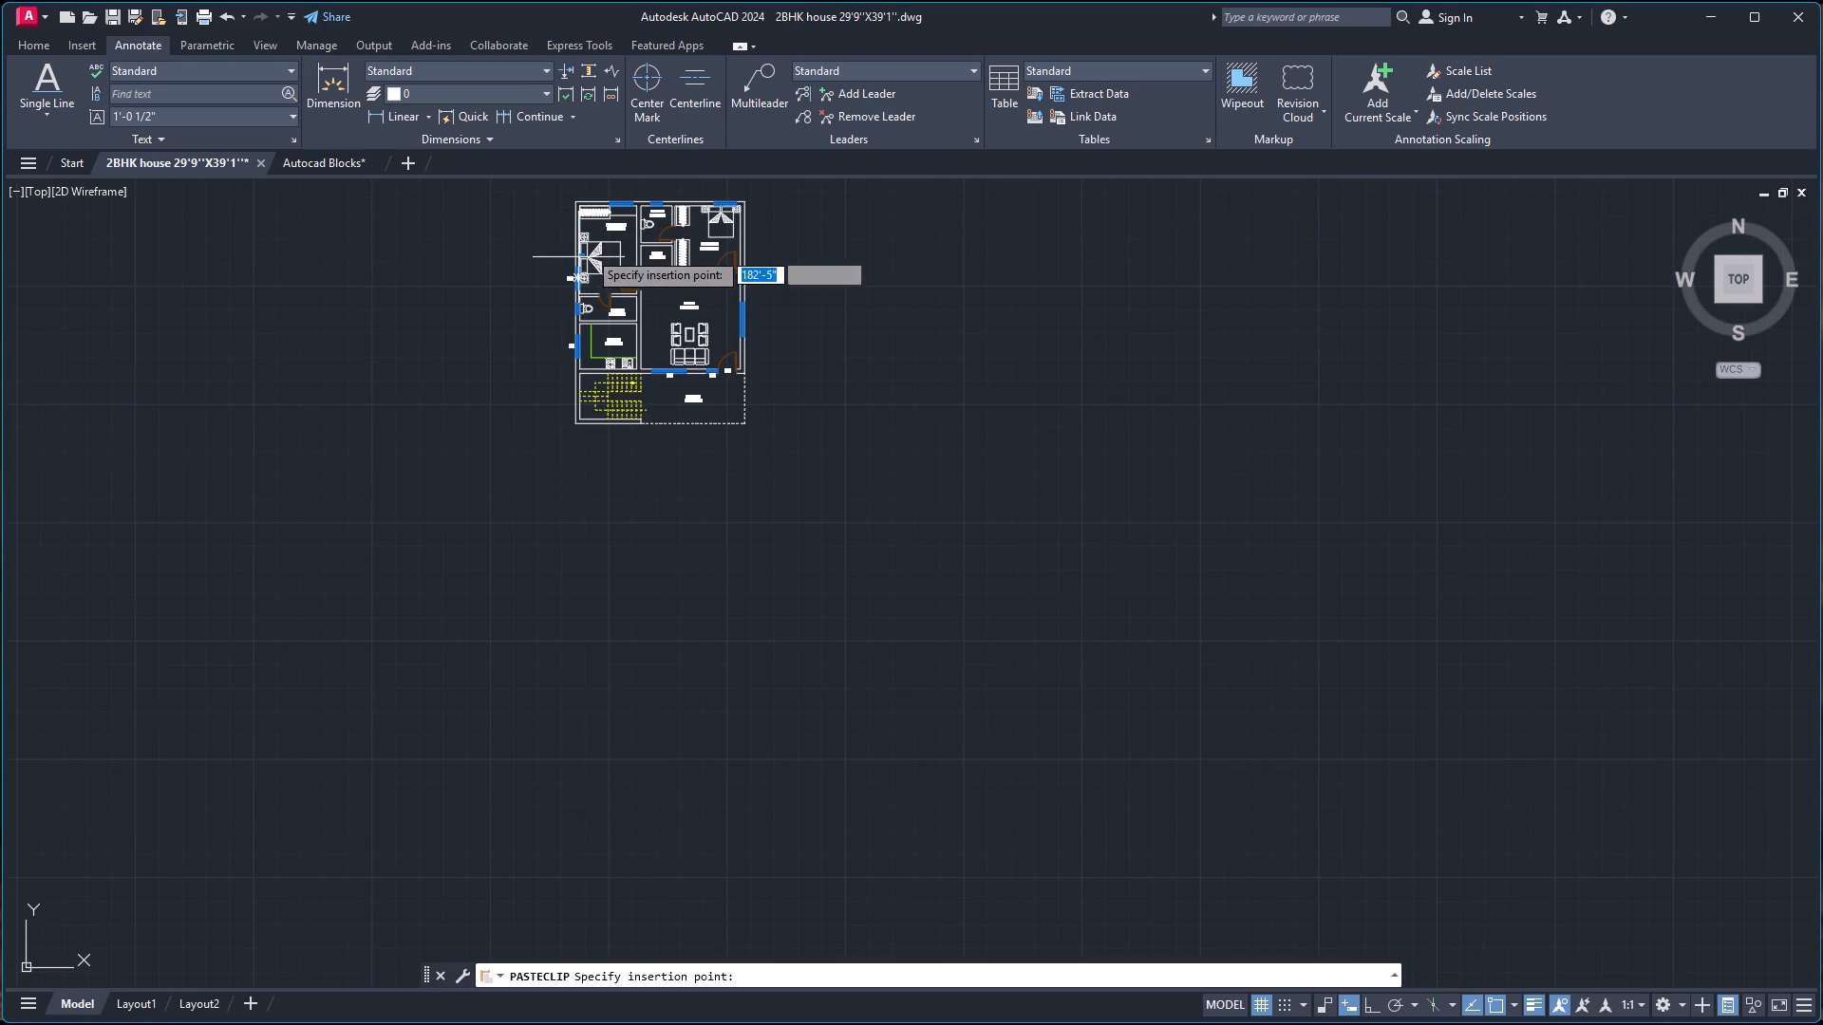
scroll(609, 213, down, 2)
scroll(612, 189, up, 3)
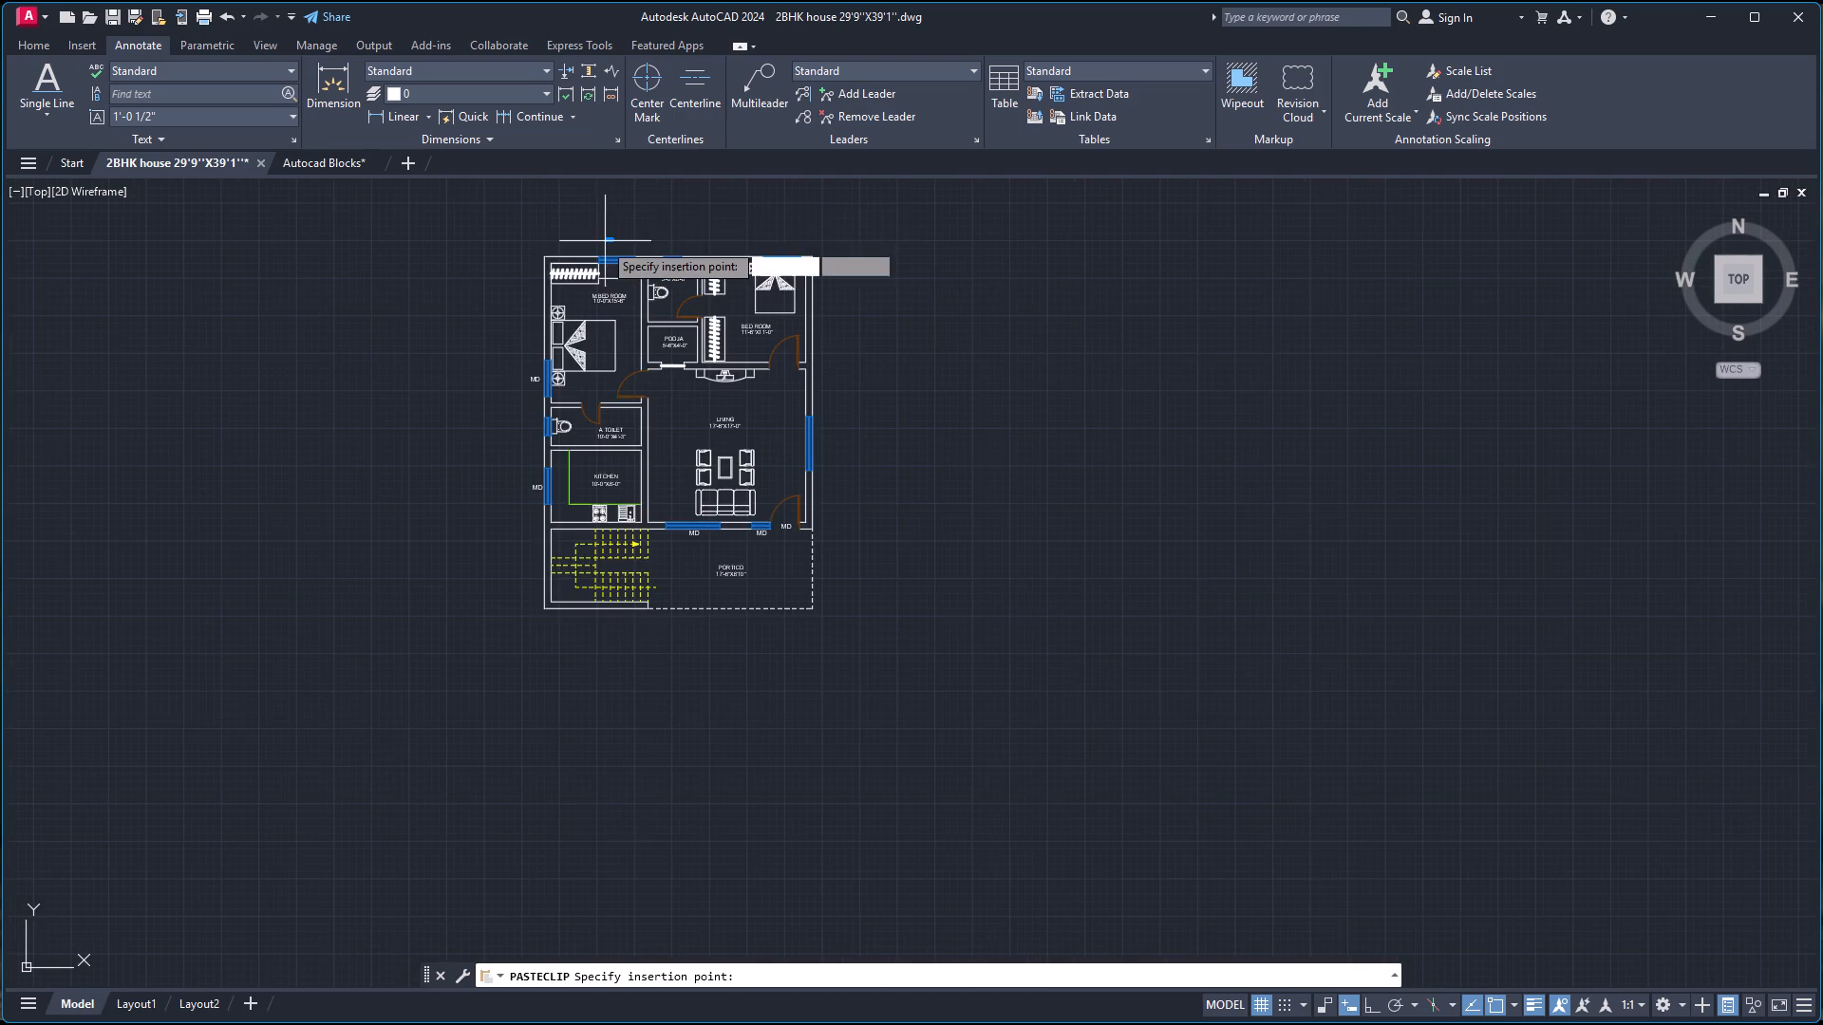
scroll(603, 242, up, 3)
click(628, 287)
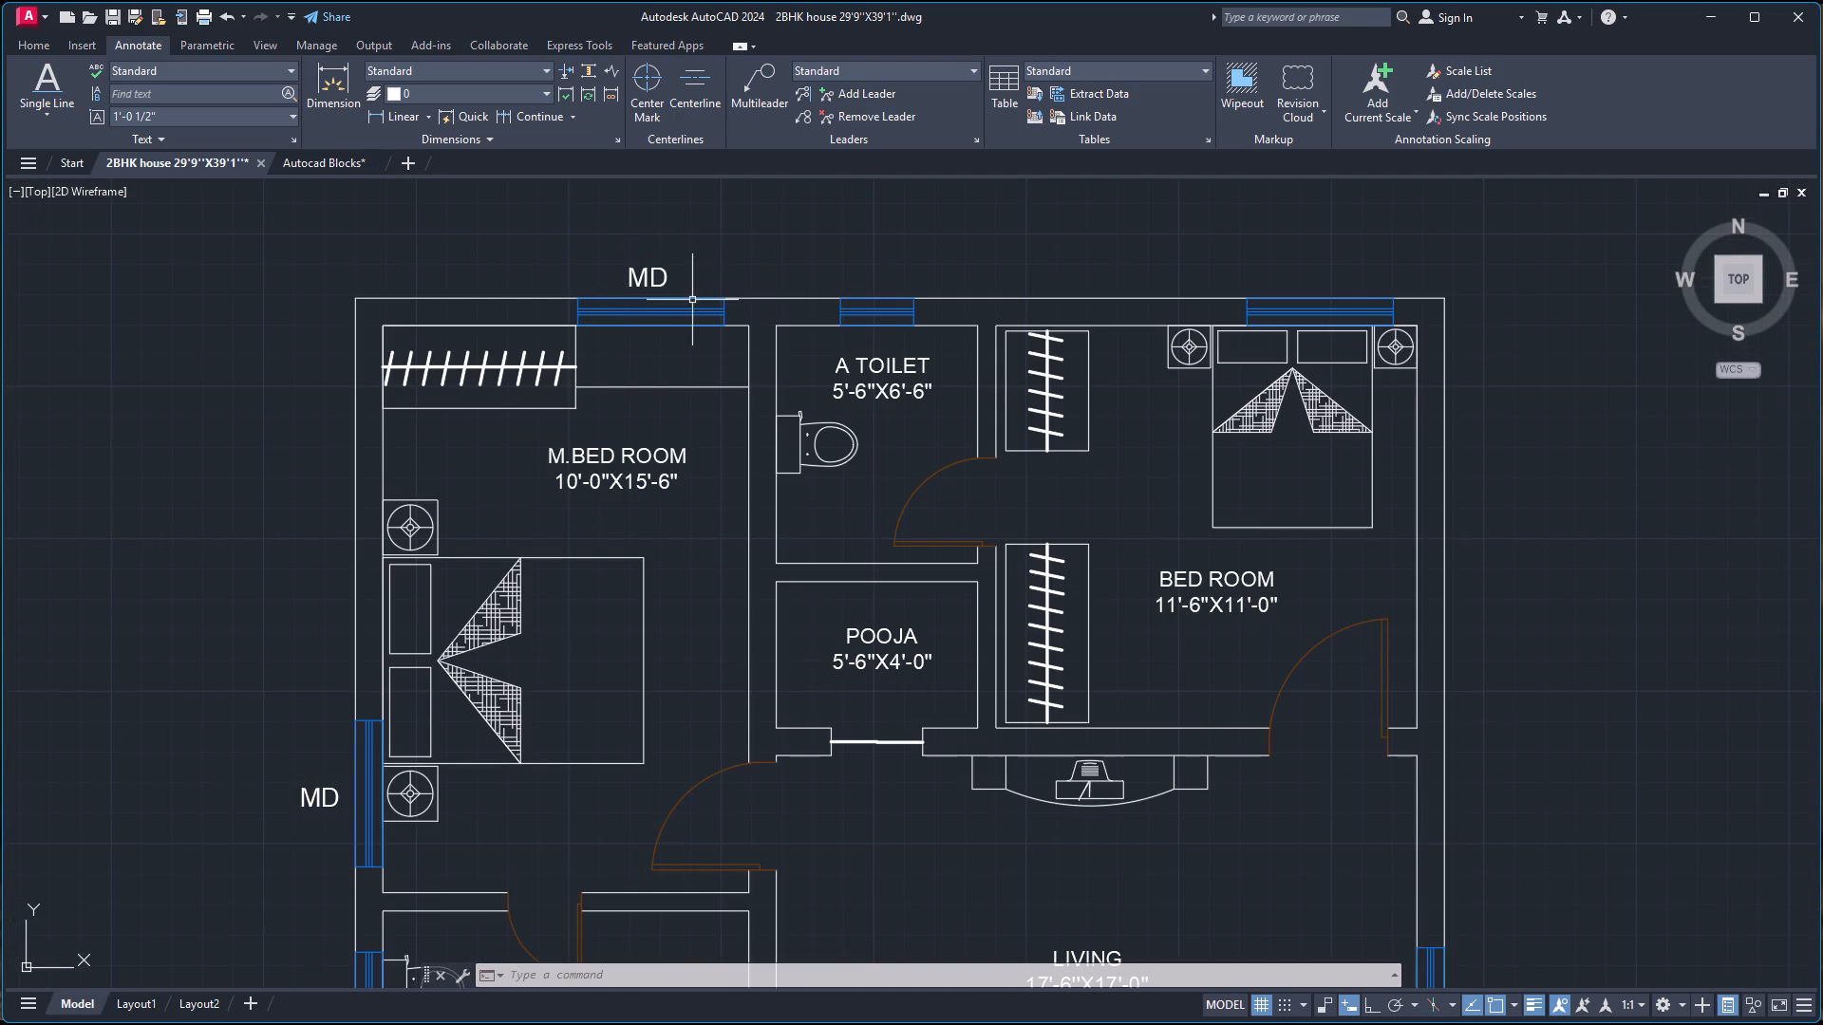
key(ctrl+v)
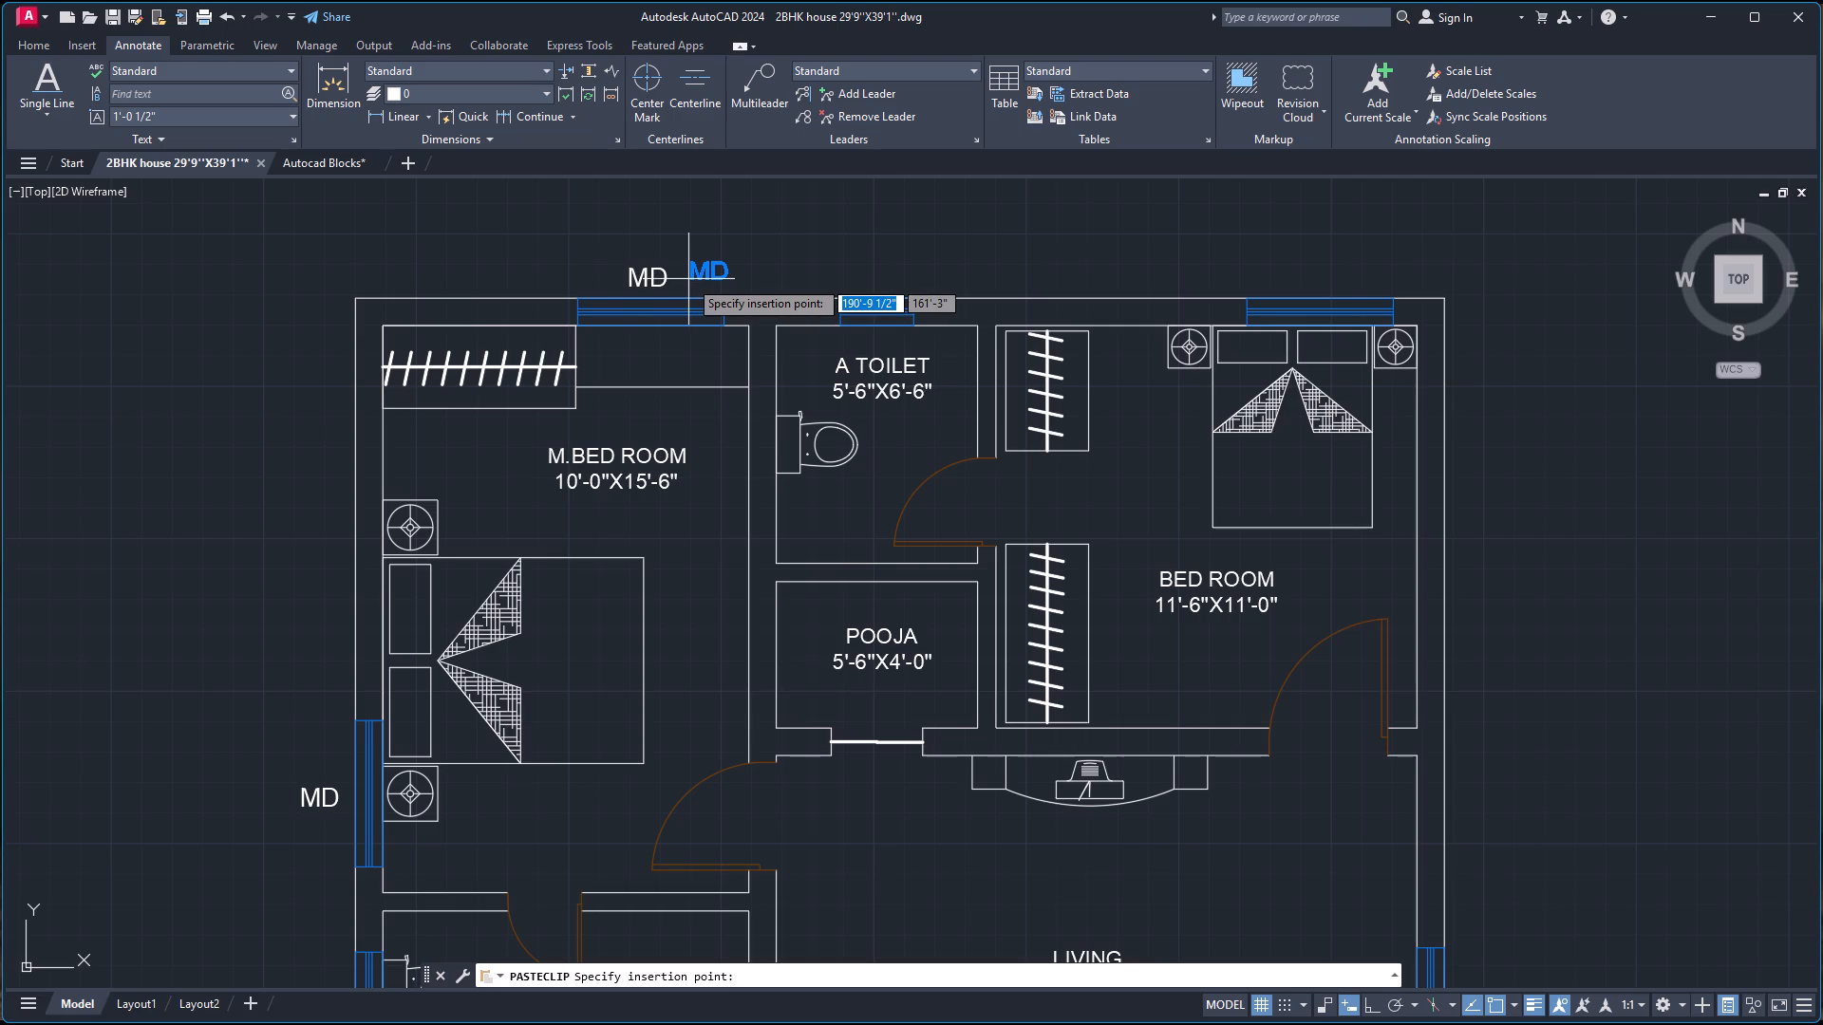
click(1295, 282)
Paste an MD label just outside the living room window in the east wall.
key(ctrl+v)
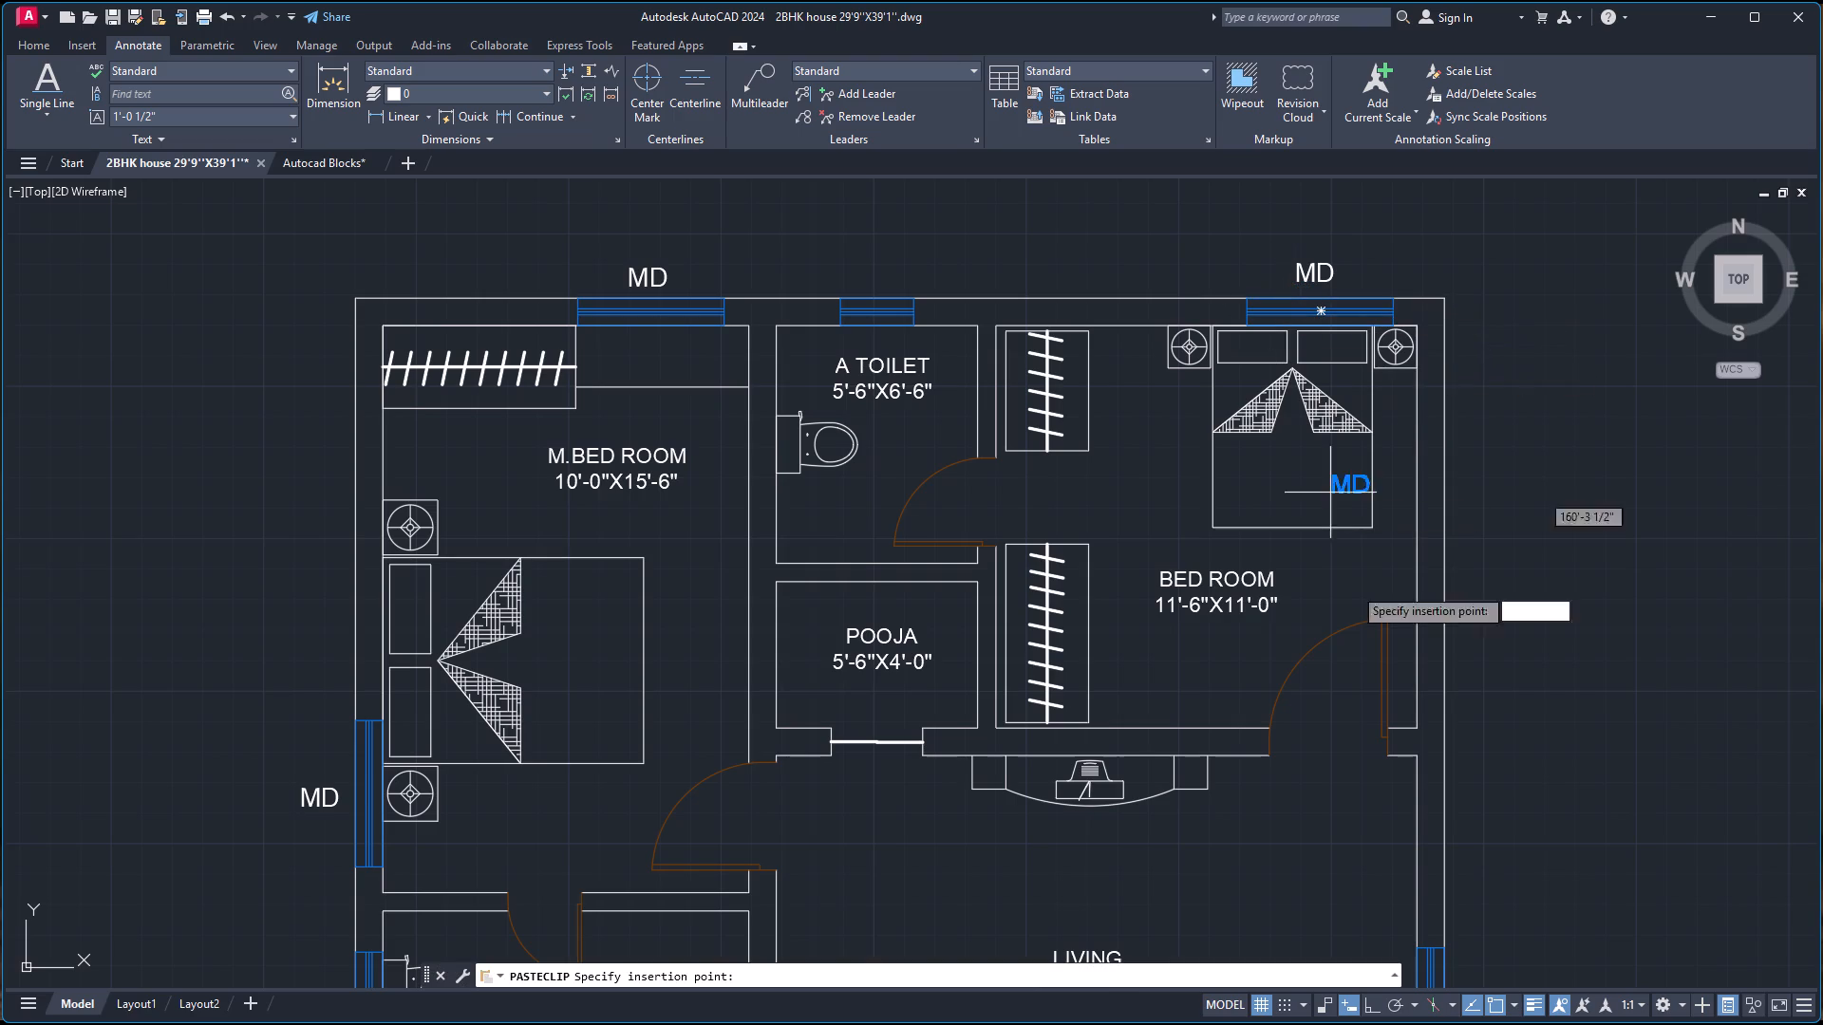
scroll(1392, 743, down, 4)
scroll(1433, 817, up, 3)
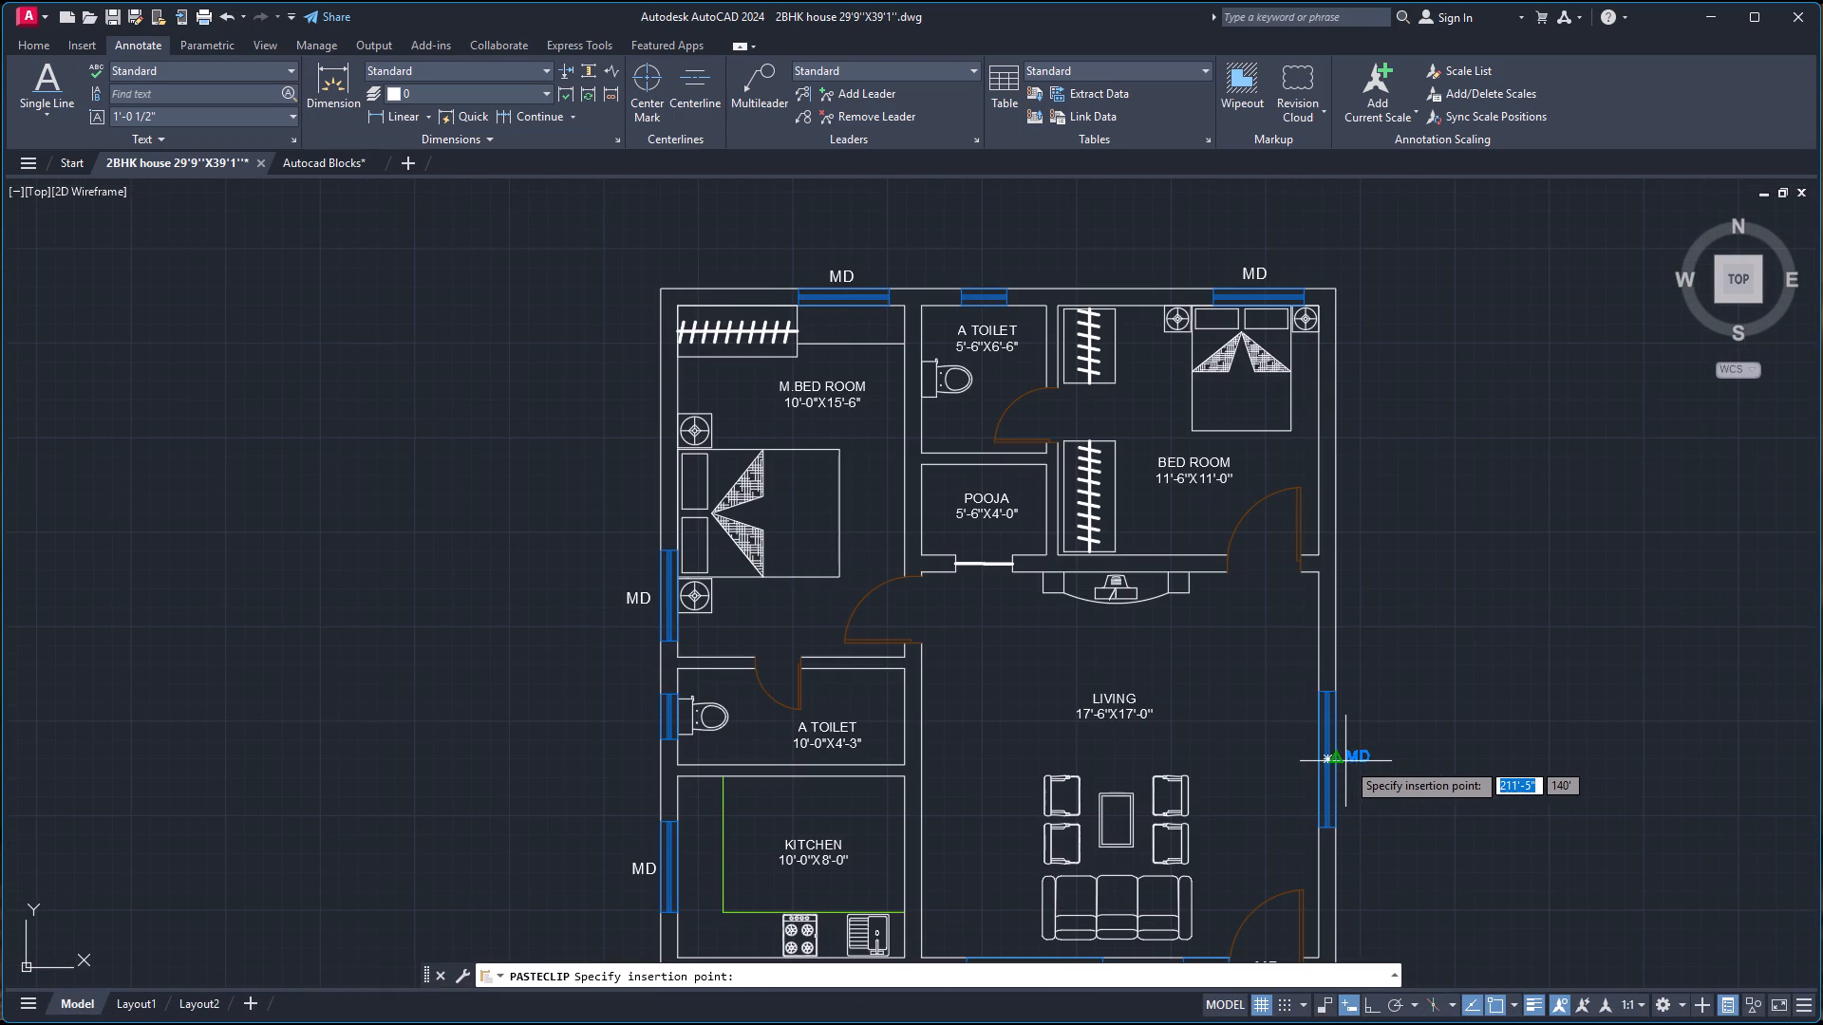
scroll(1351, 761, up, 4)
click(1282, 773)
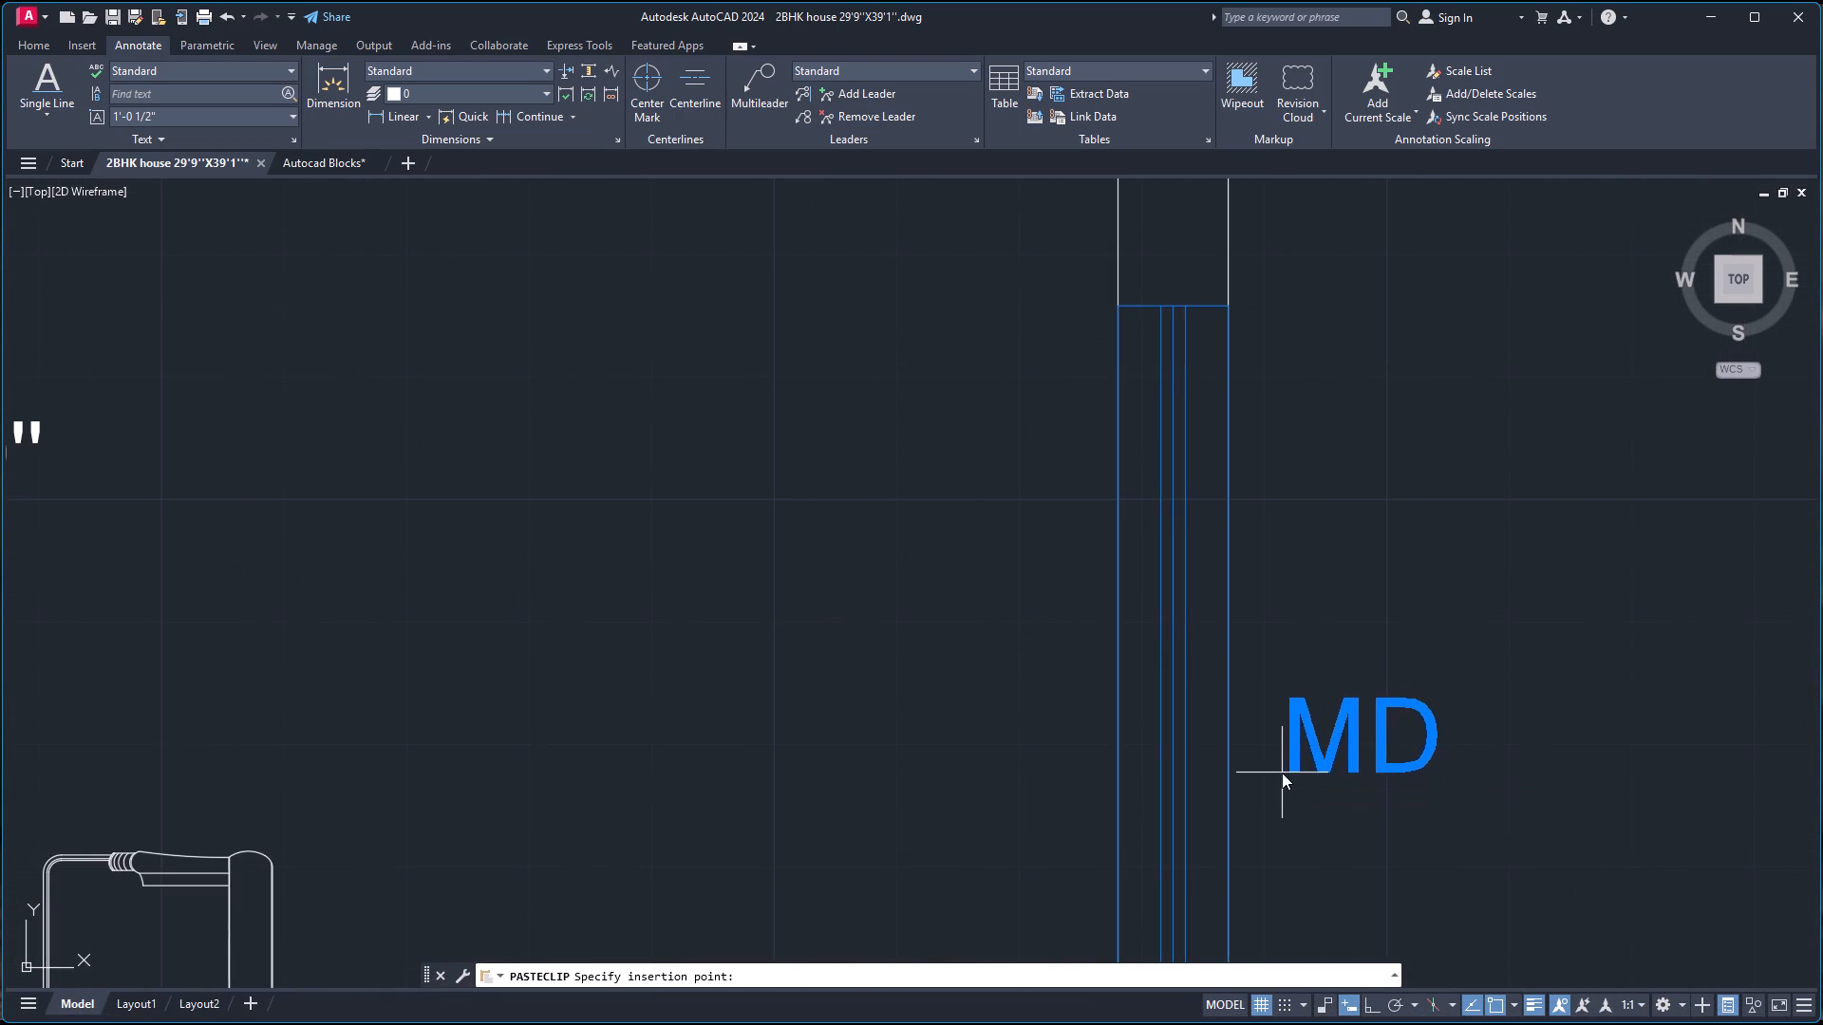
Make layer 0 the current layer.
scroll(1310, 761, down, 4)
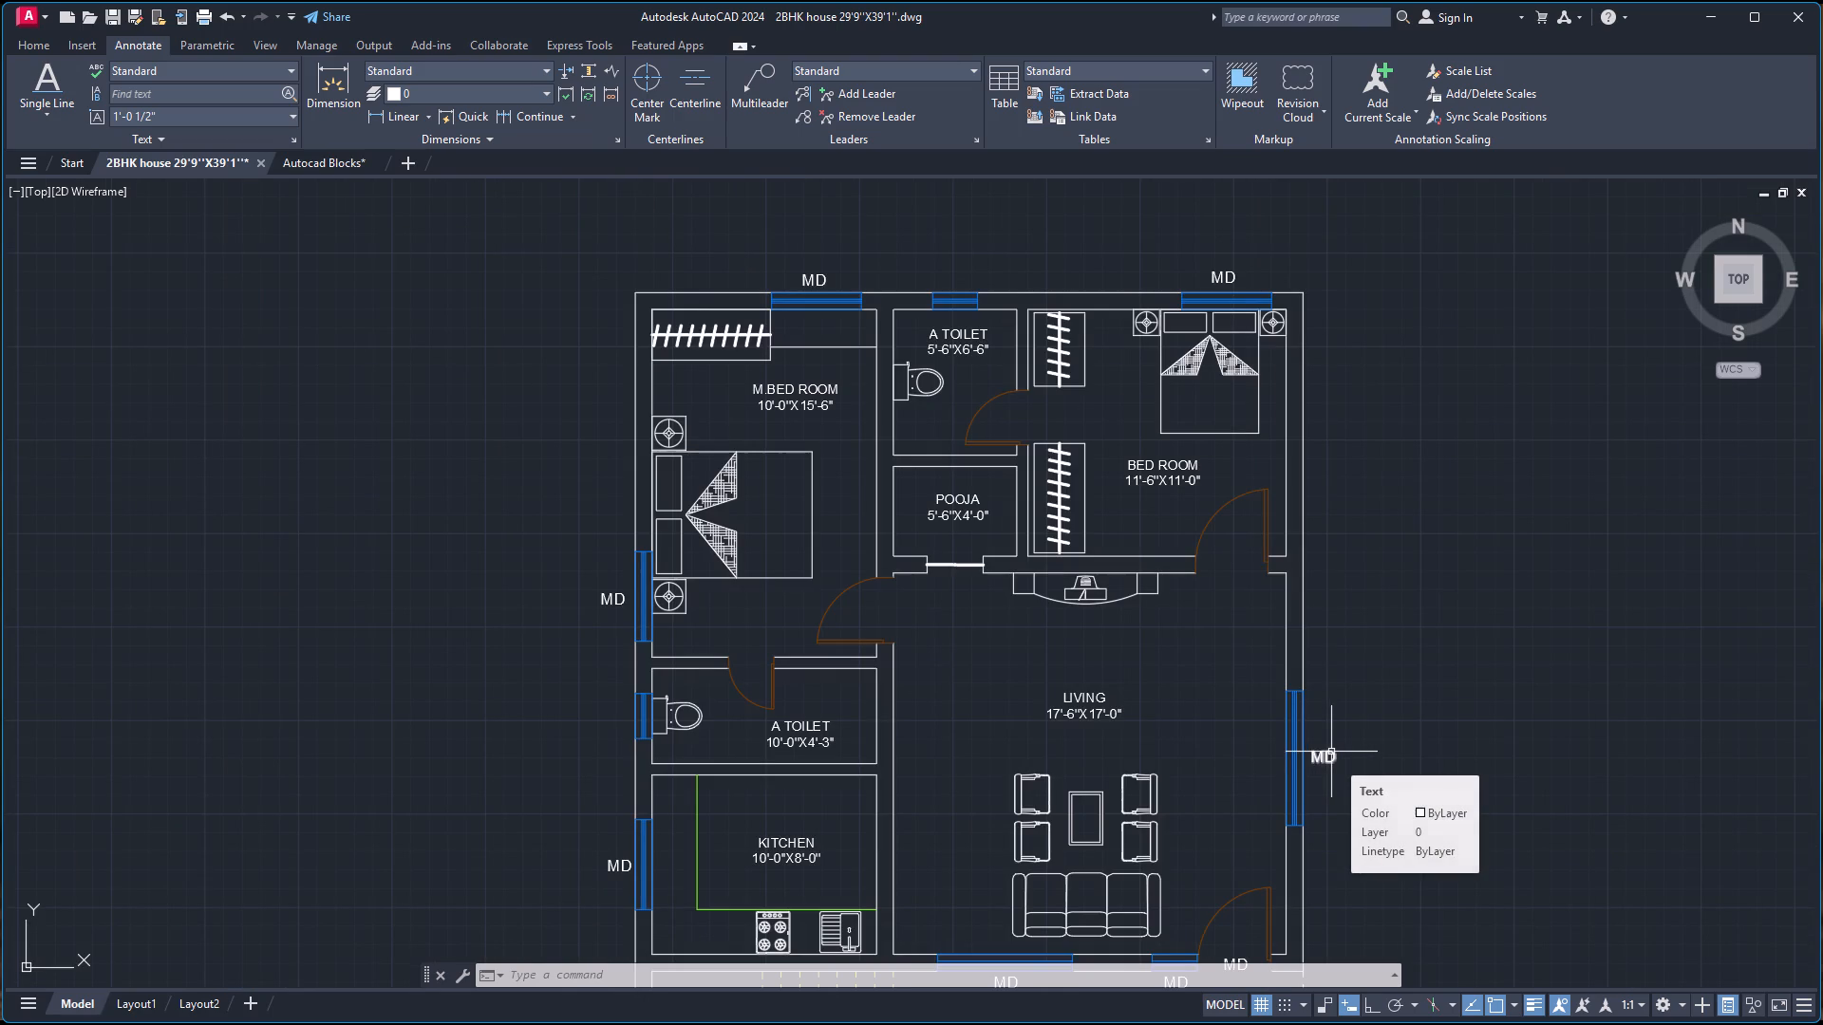
scroll(1296, 706, down, 1)
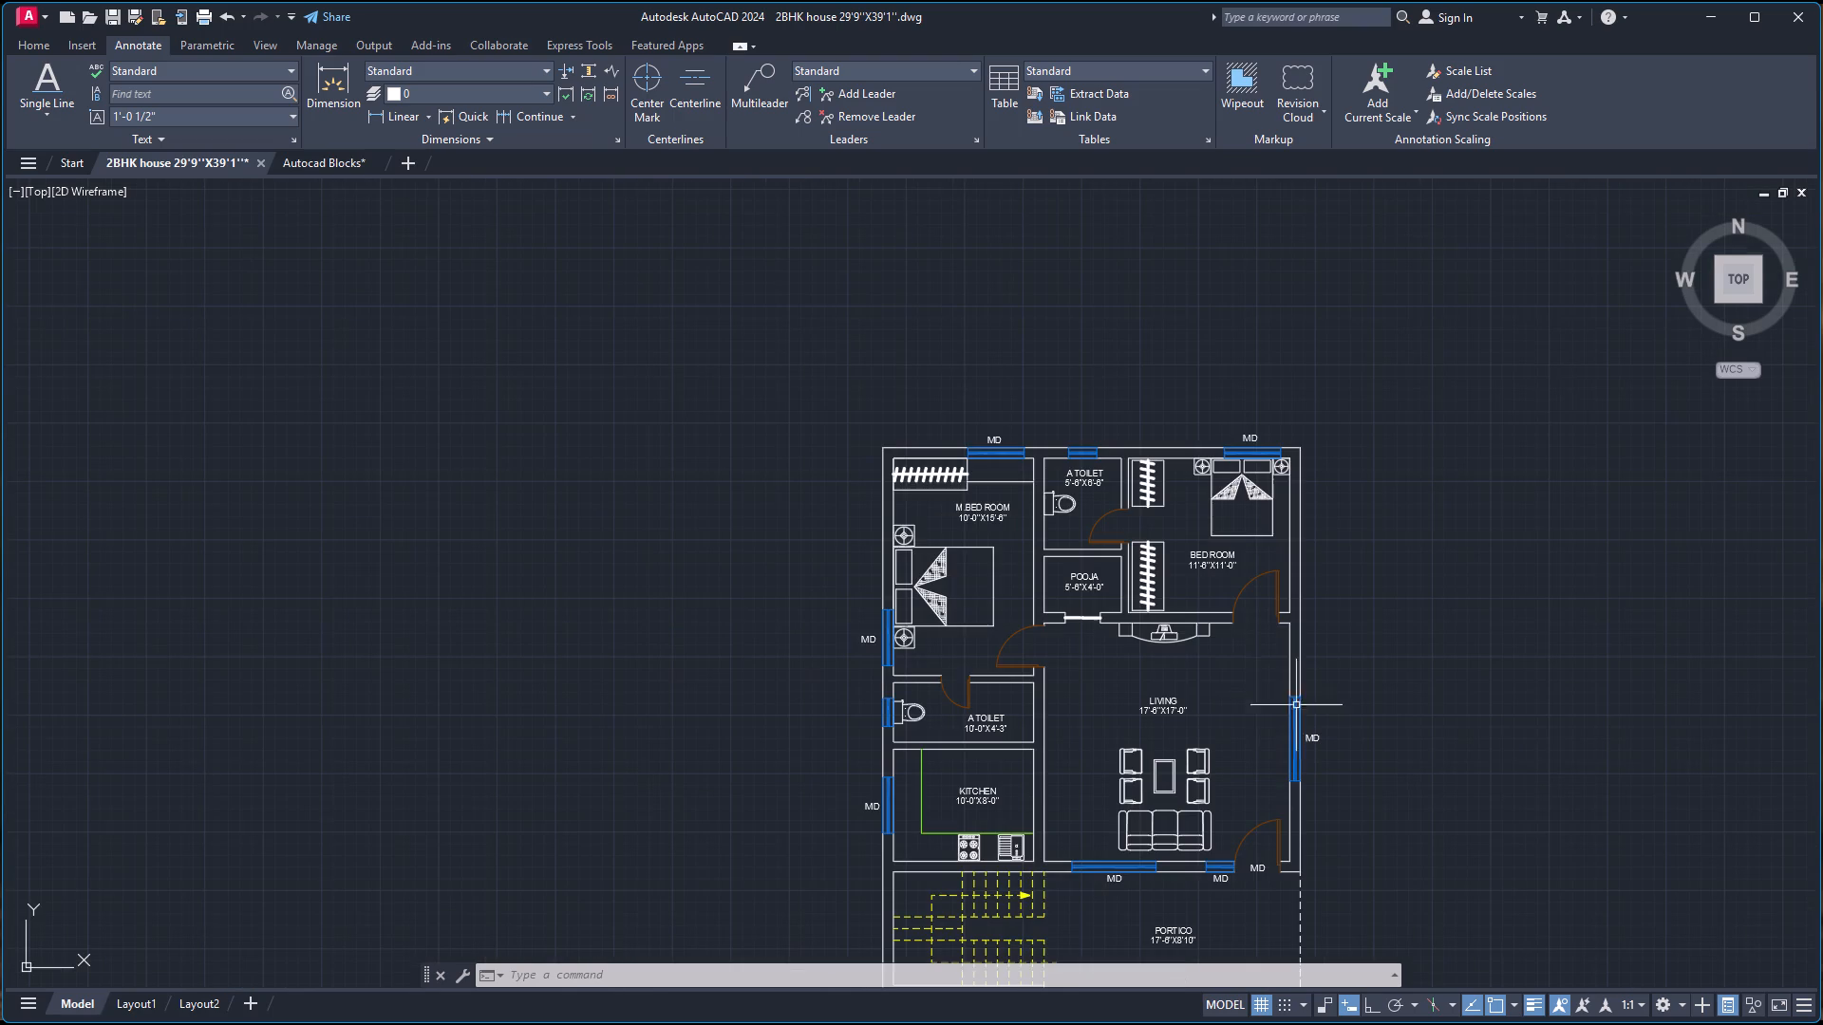
click(42, 43)
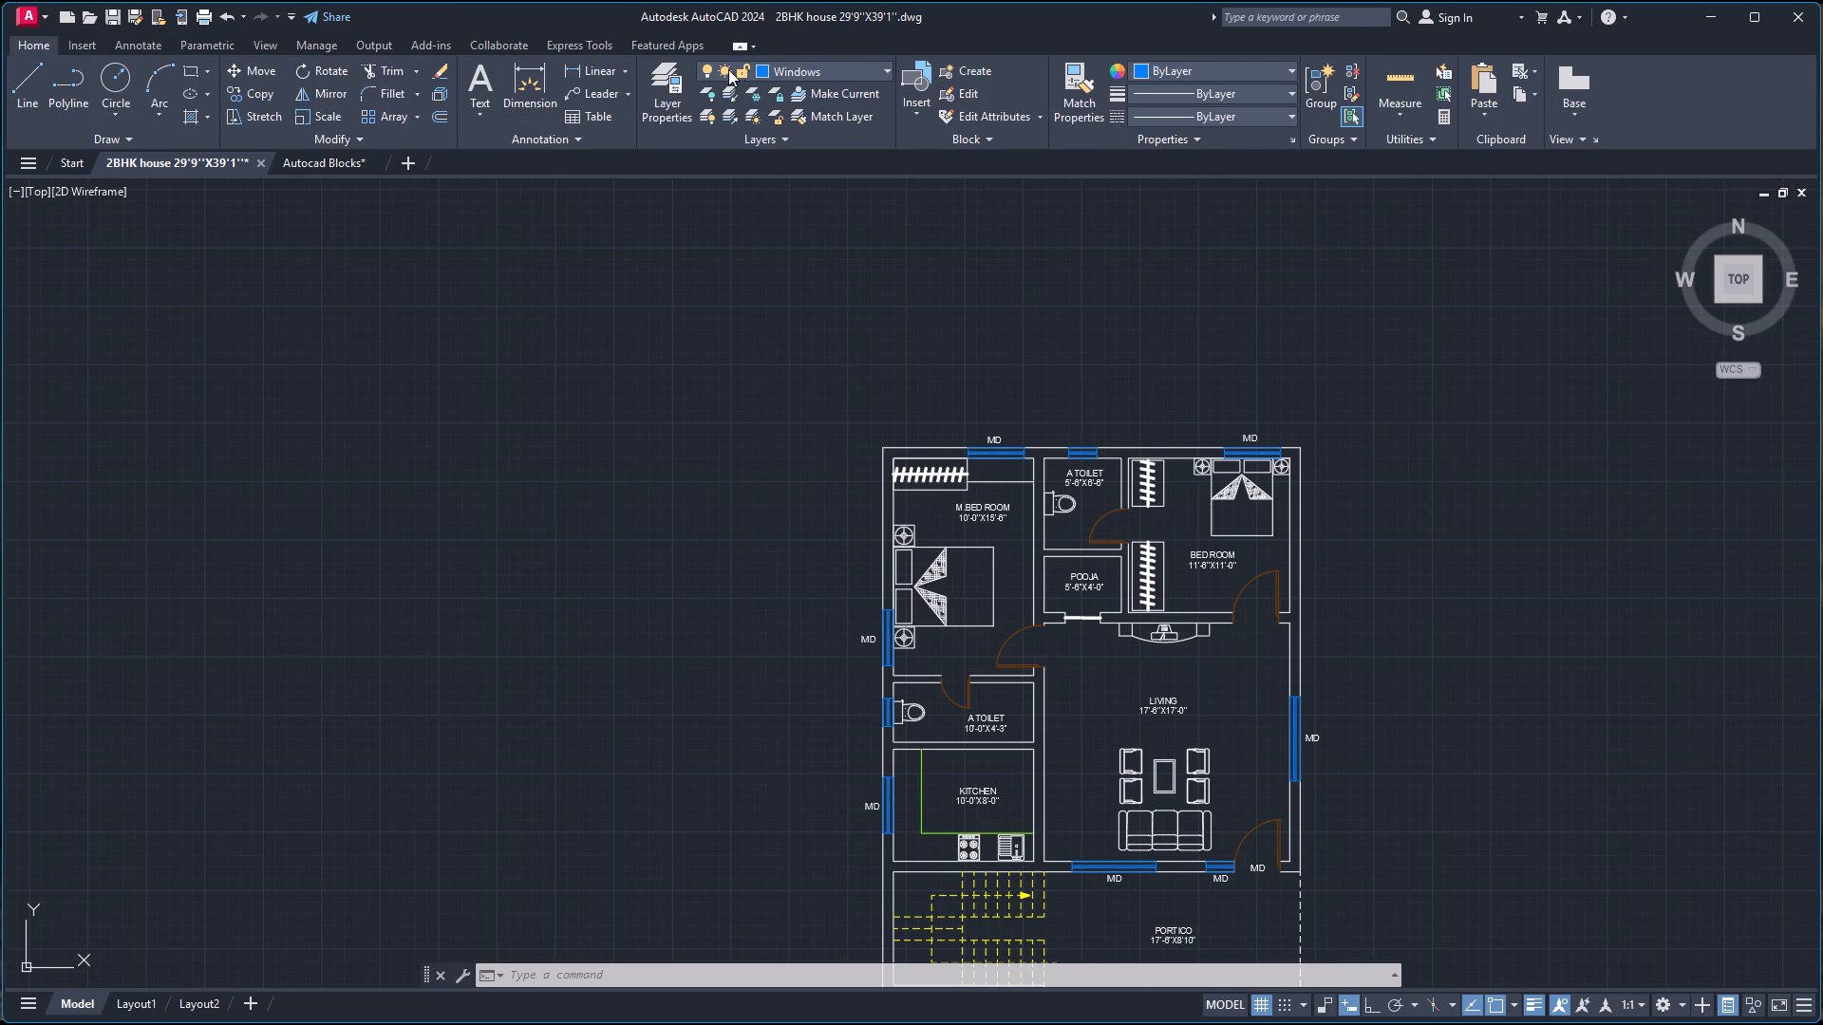
click(764, 66)
click(761, 116)
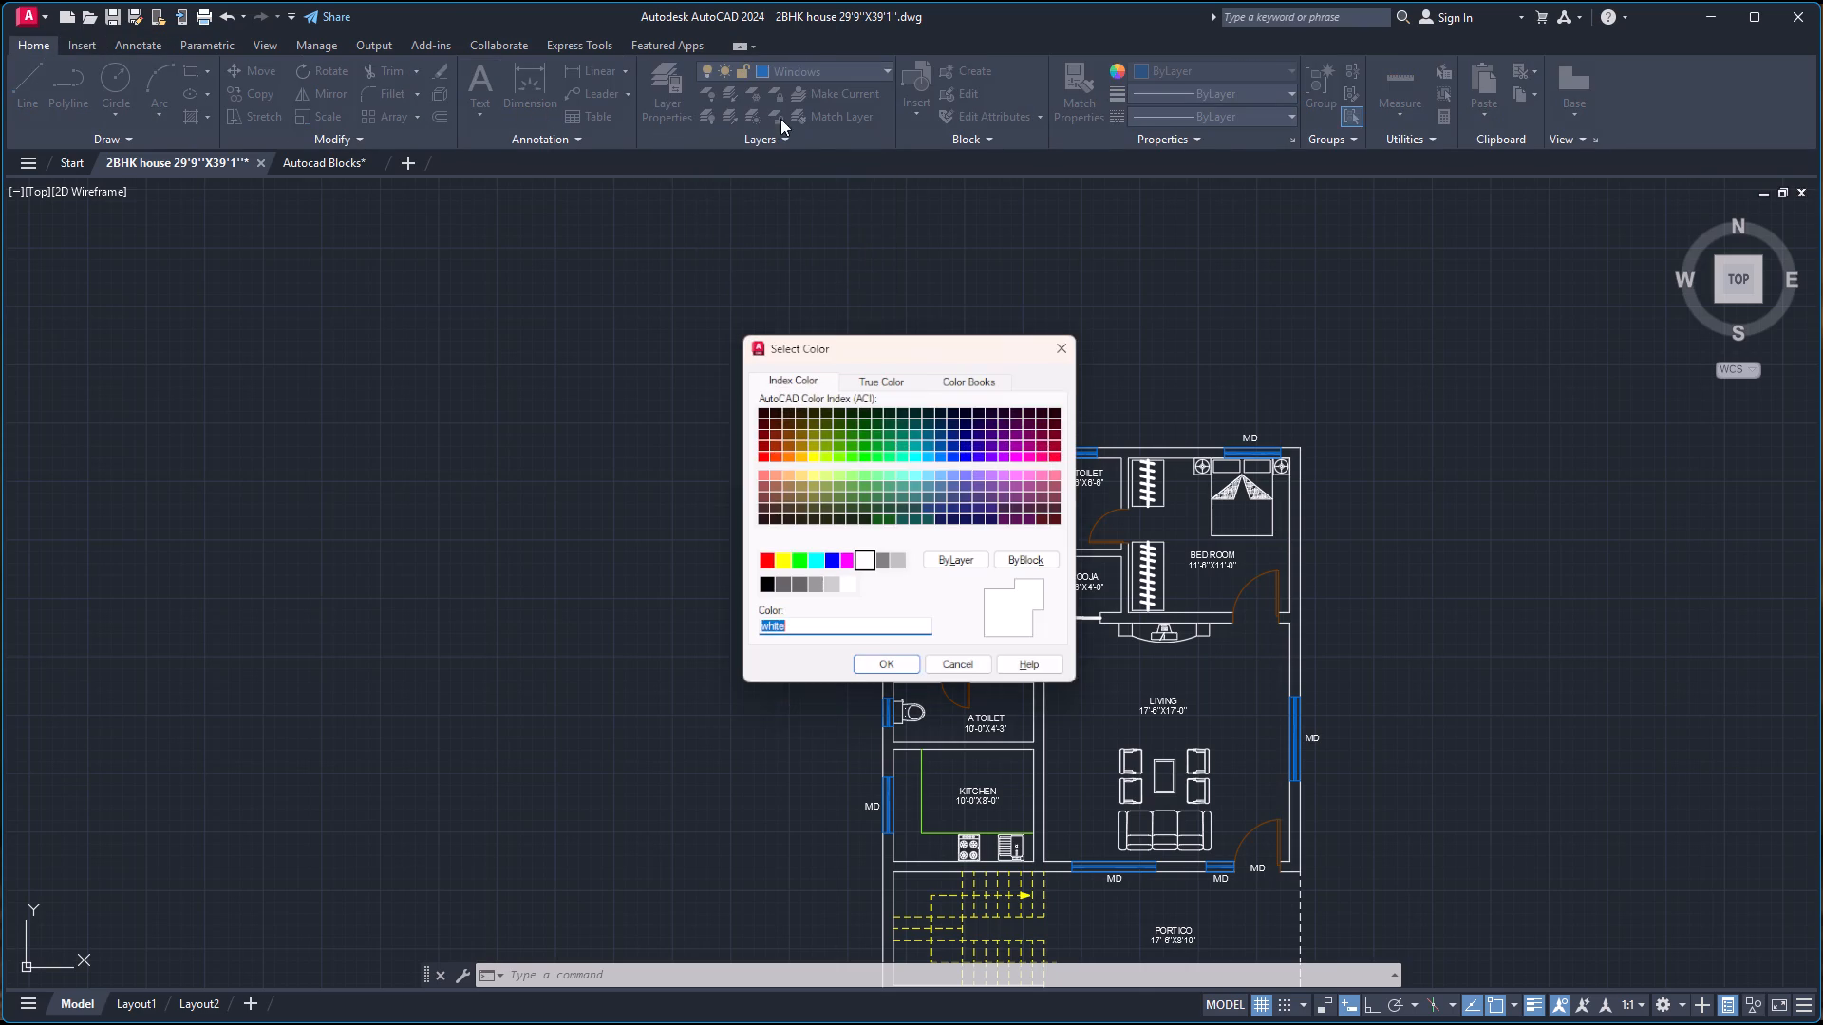
click(1079, 345)
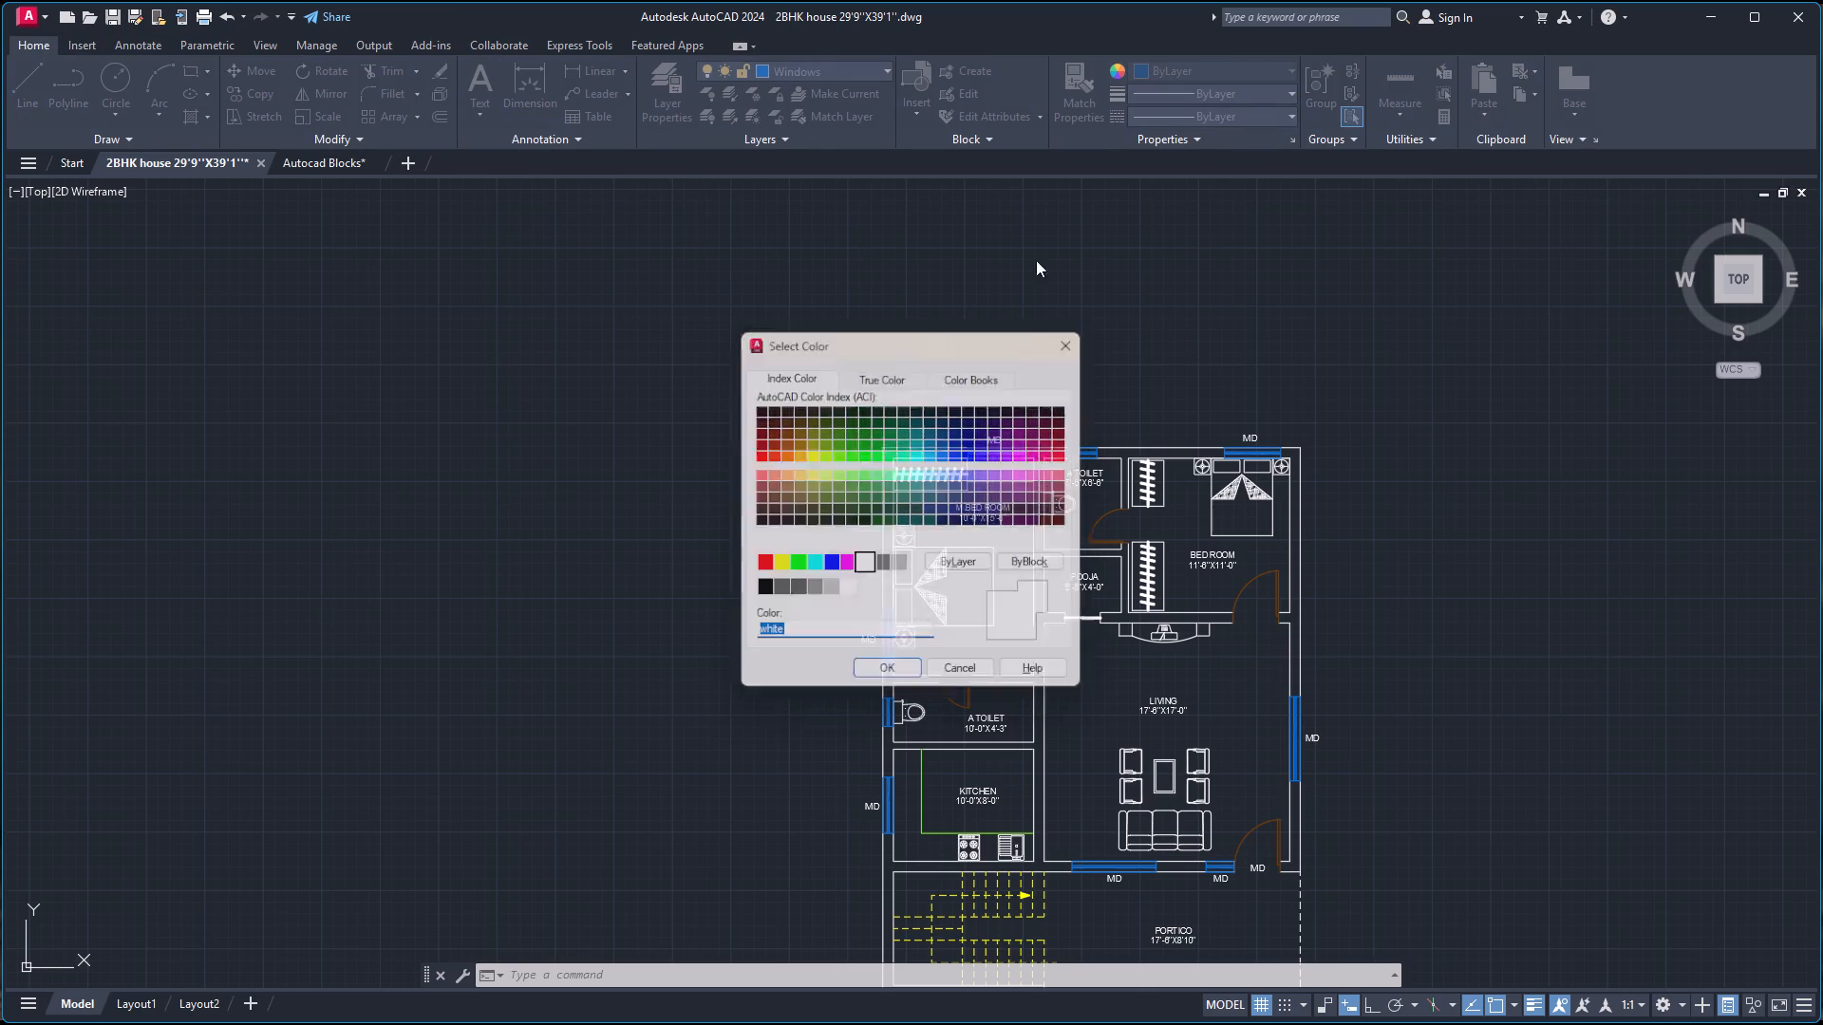
click(875, 73)
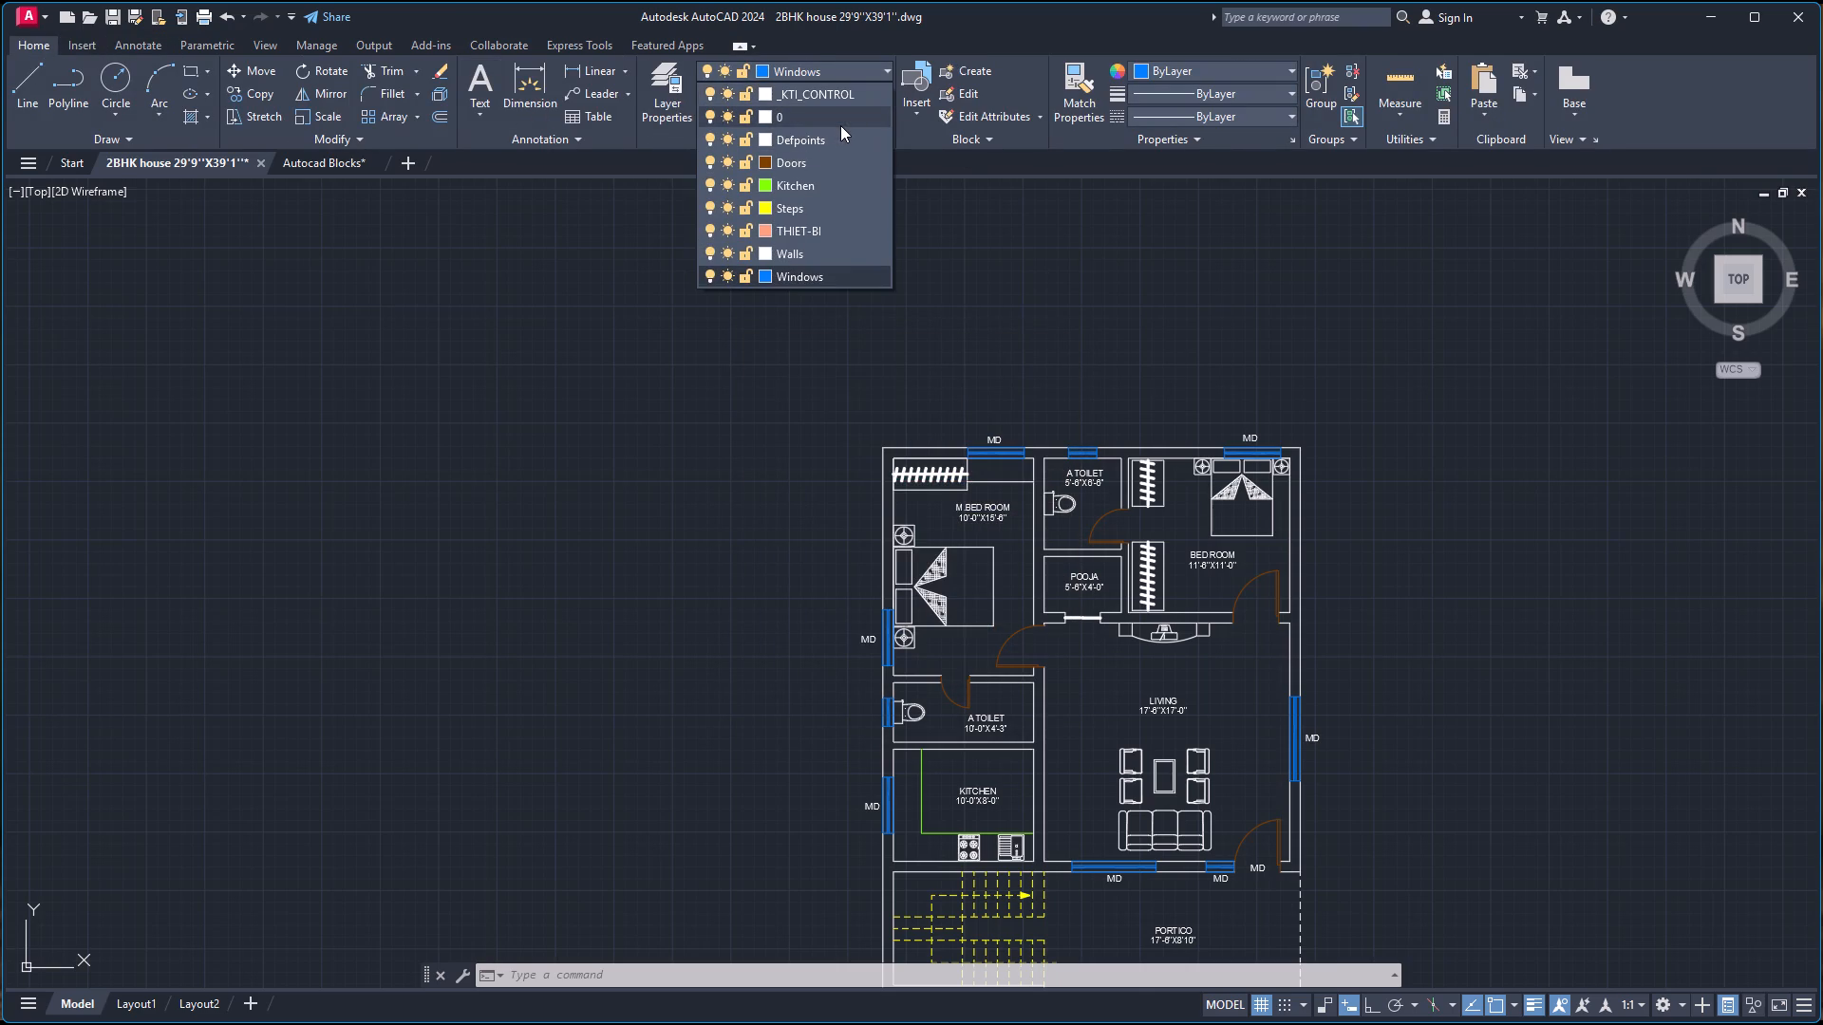
click(840, 125)
Change the MD label below the small window beside the main door to FW.
scroll(1082, 474, down, 3)
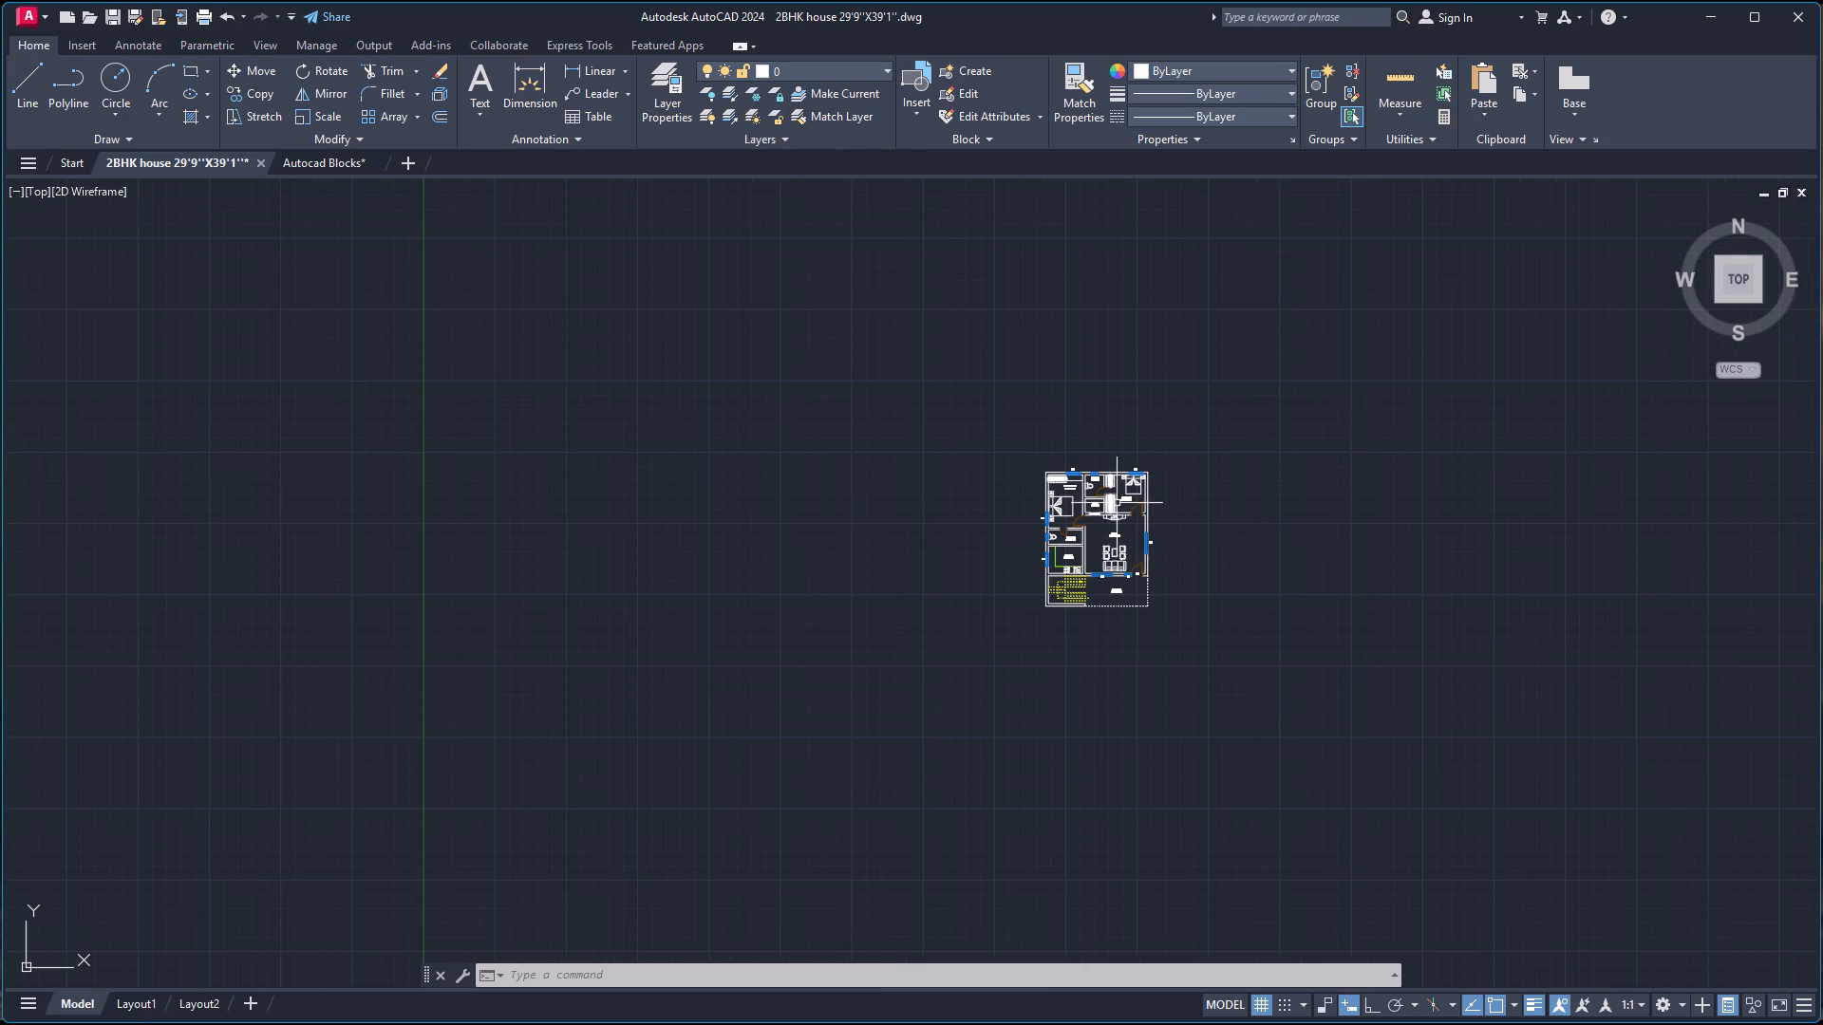
scroll(1109, 582, up, 4)
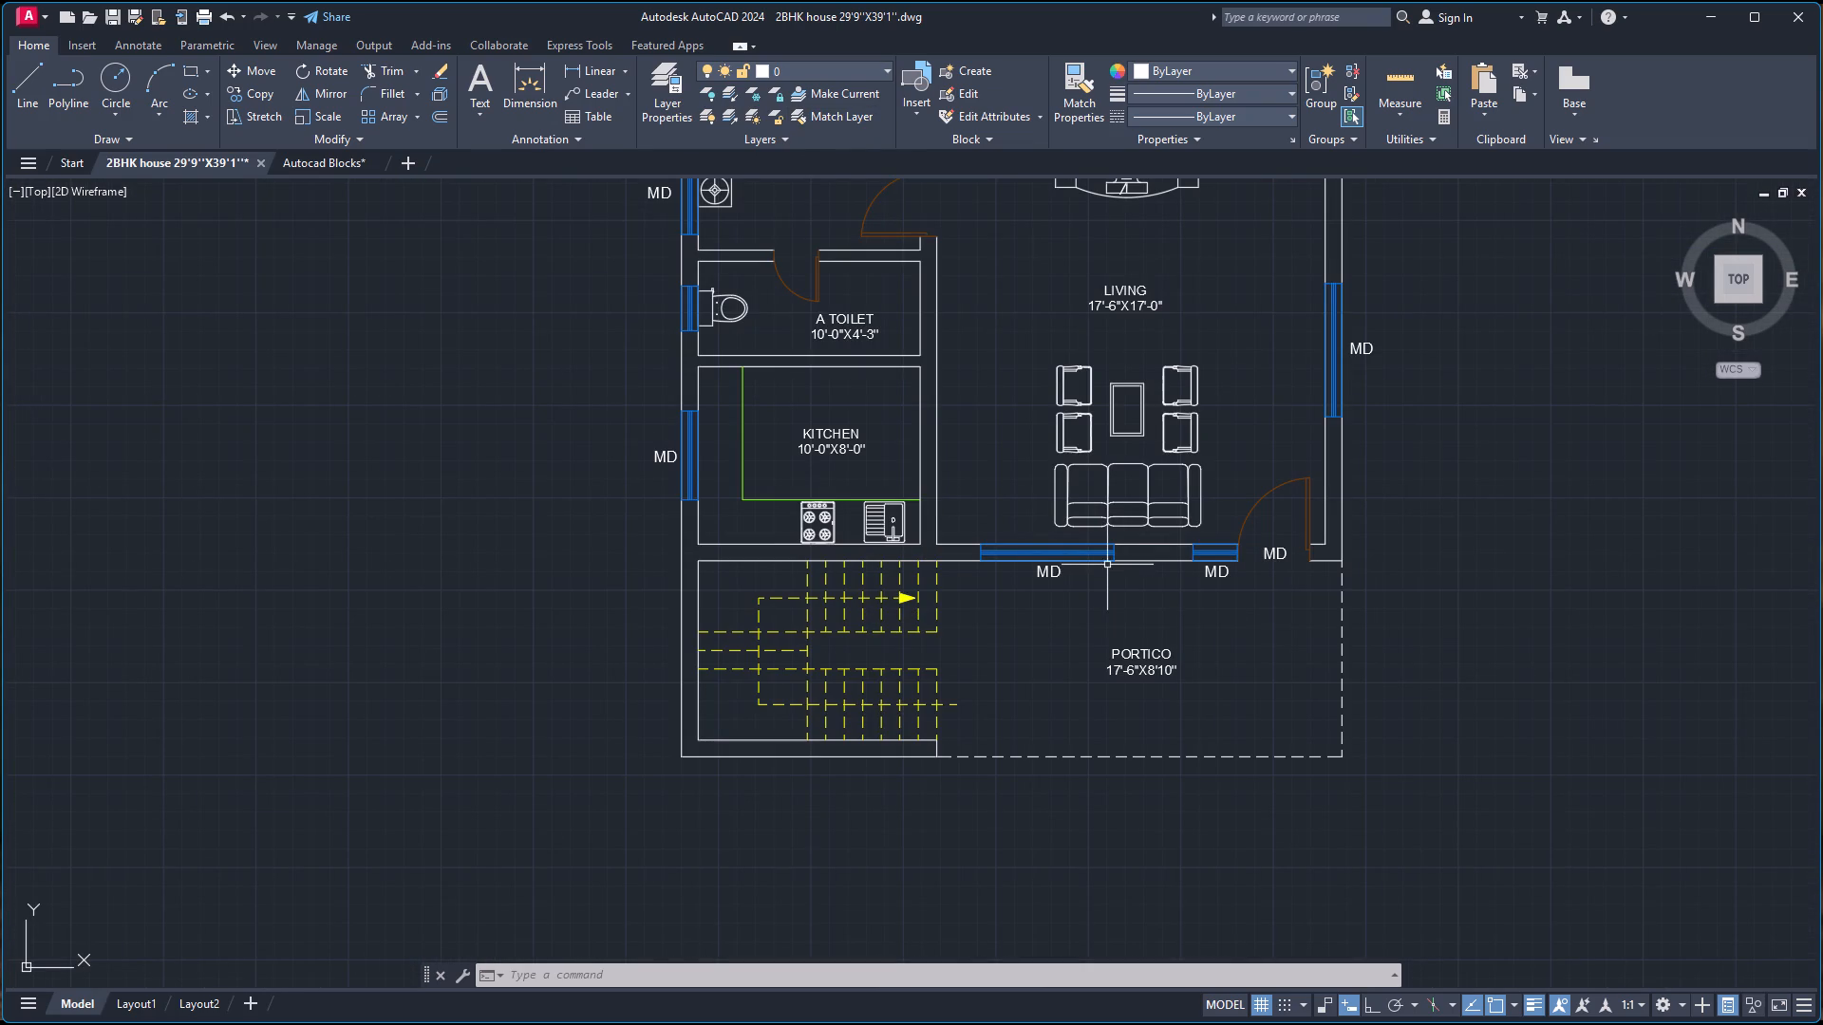
double_click(1208, 574)
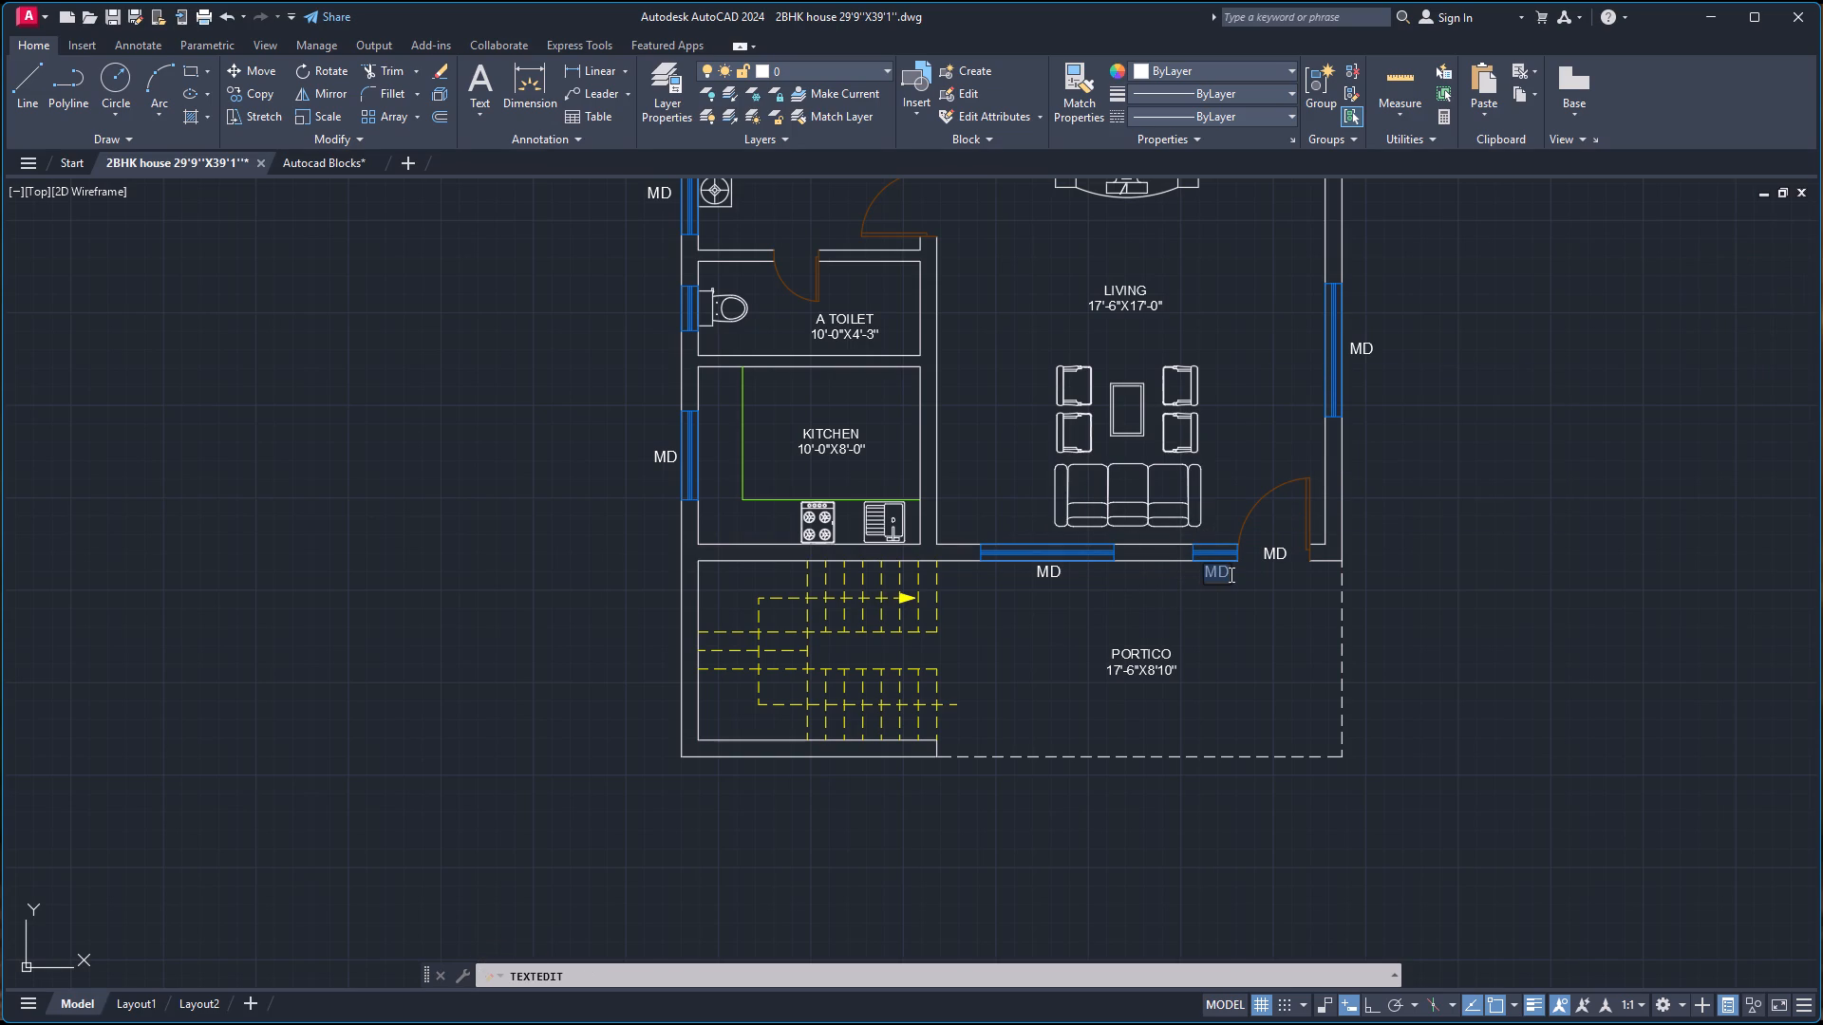
key(f)
key(w)
click(1123, 614)
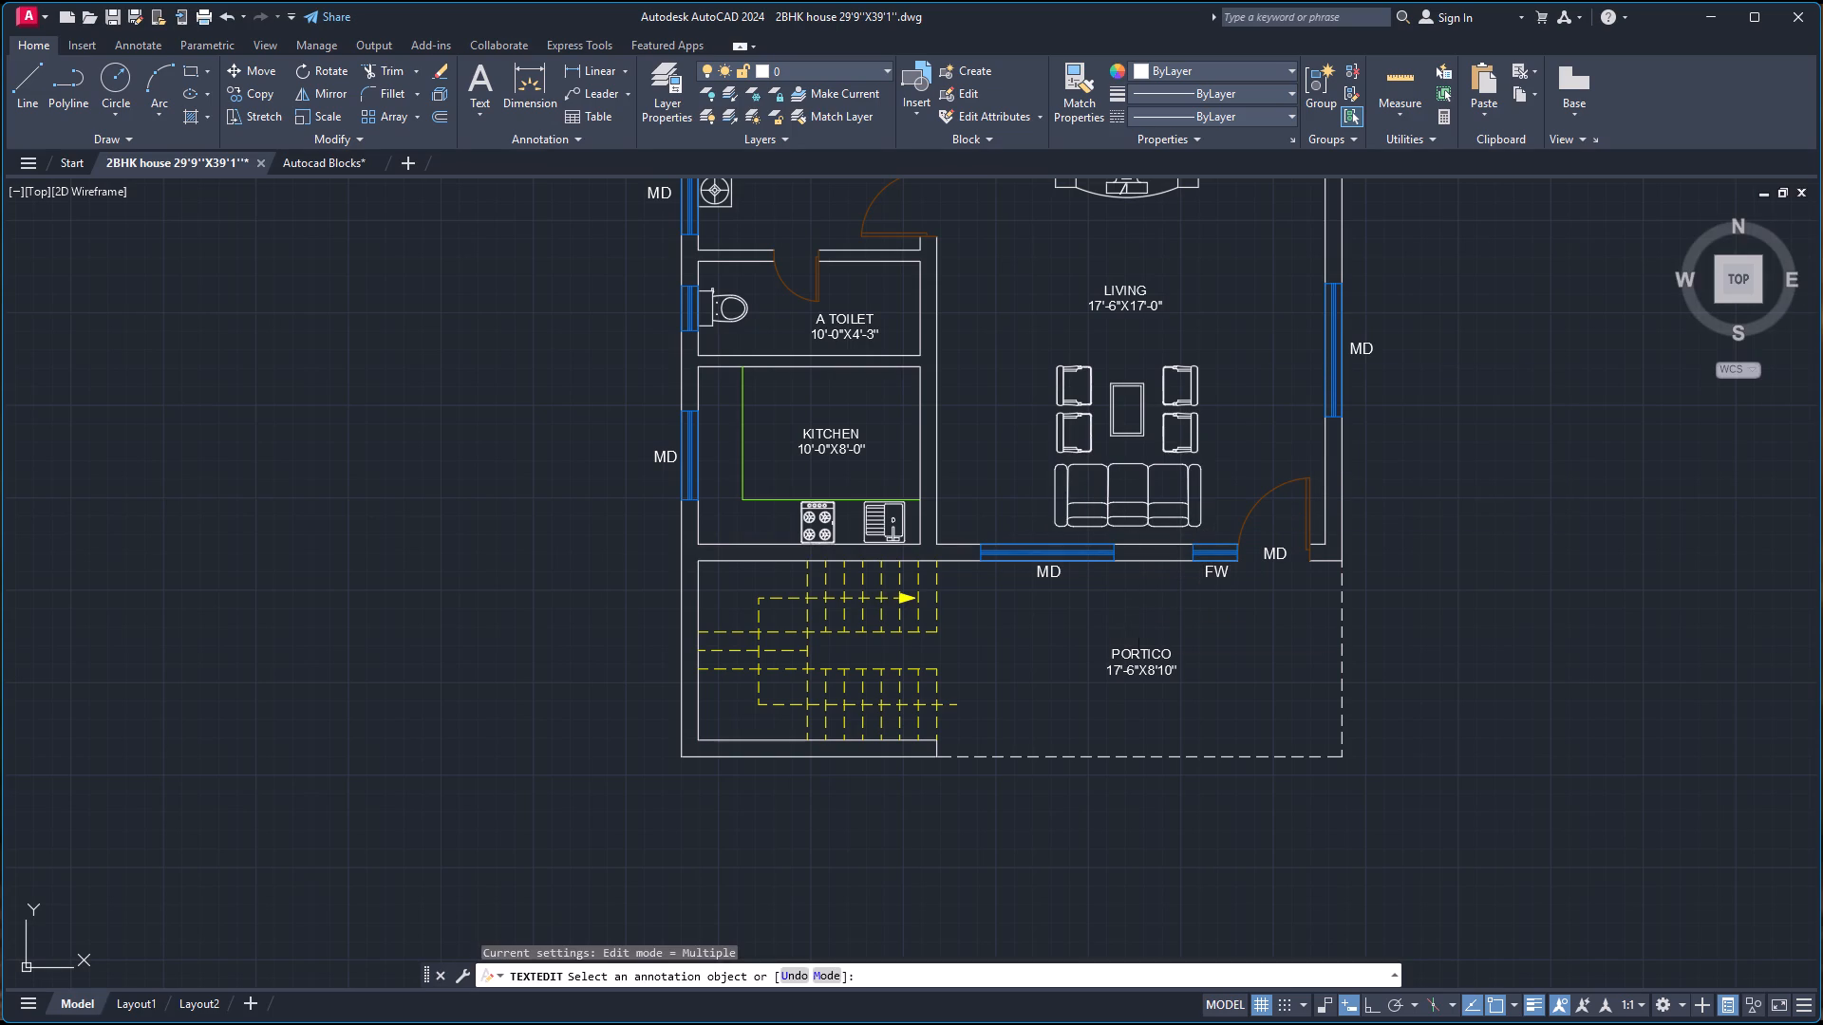
Change the MD labels at the wide portico-side window, the kitchen window and the master bedroom's west window to W.
double_click(1048, 572)
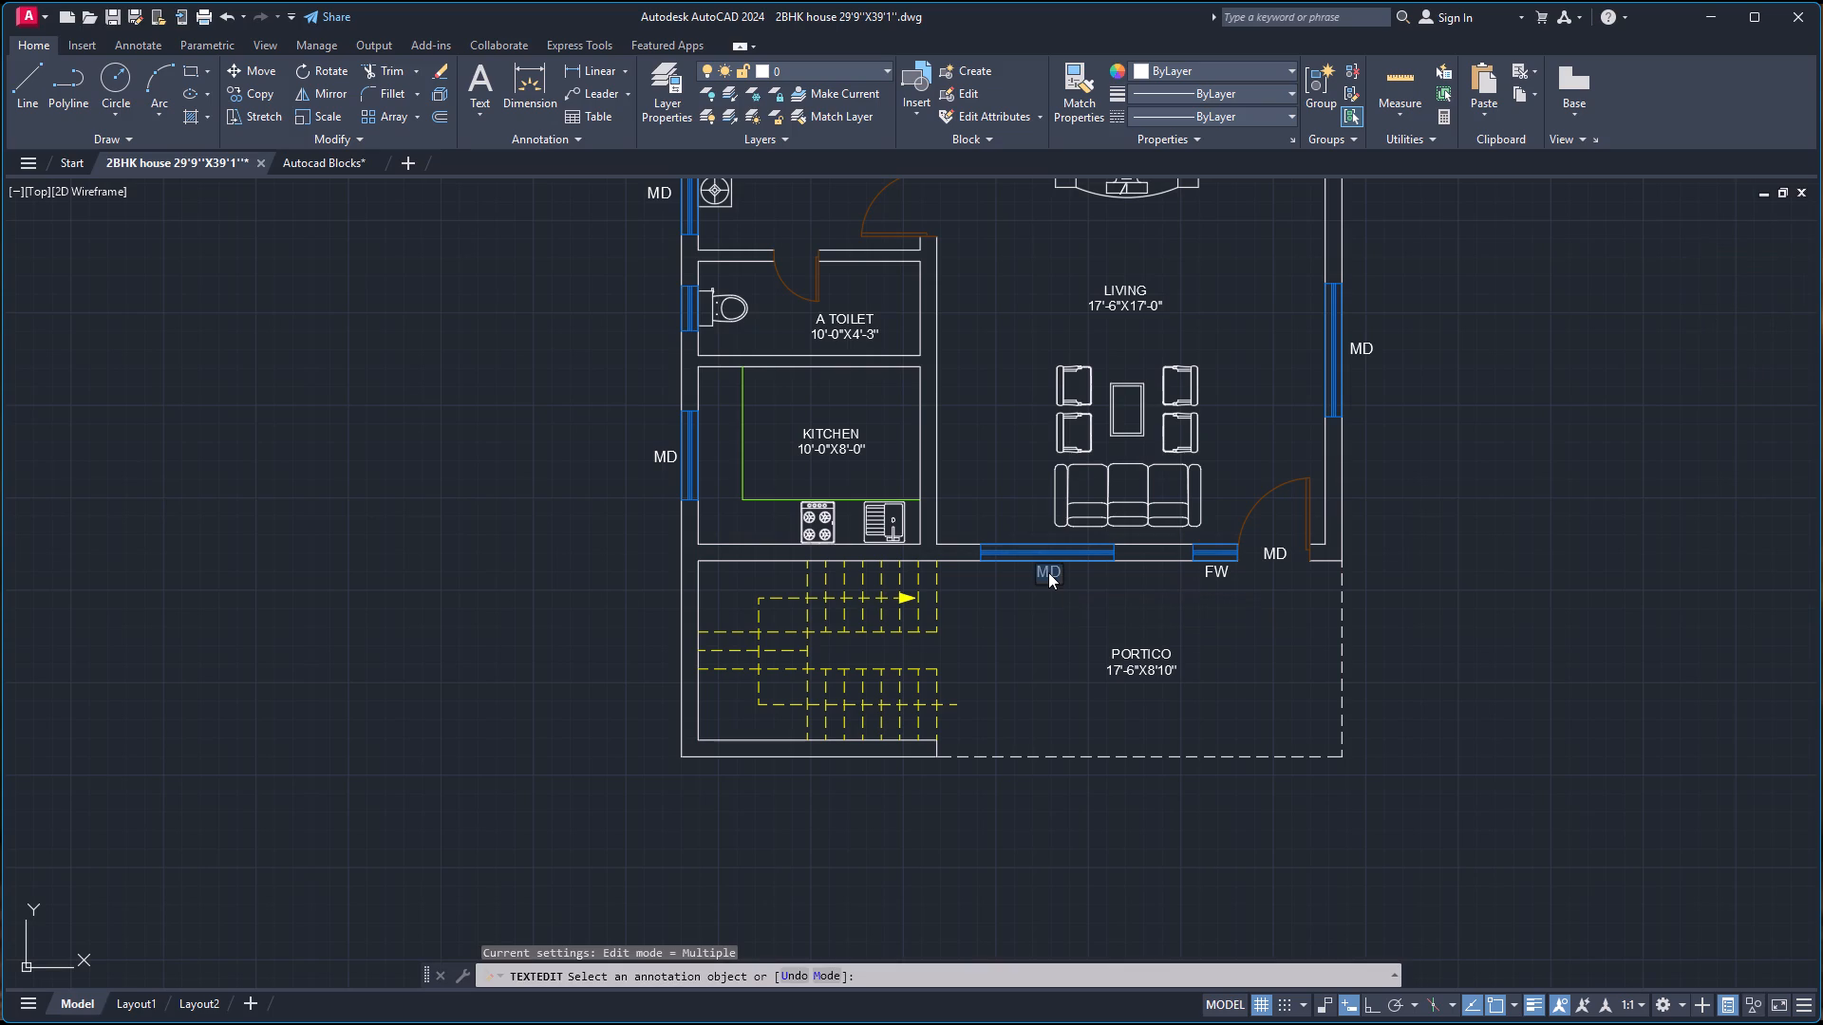
key(w)
click(1053, 629)
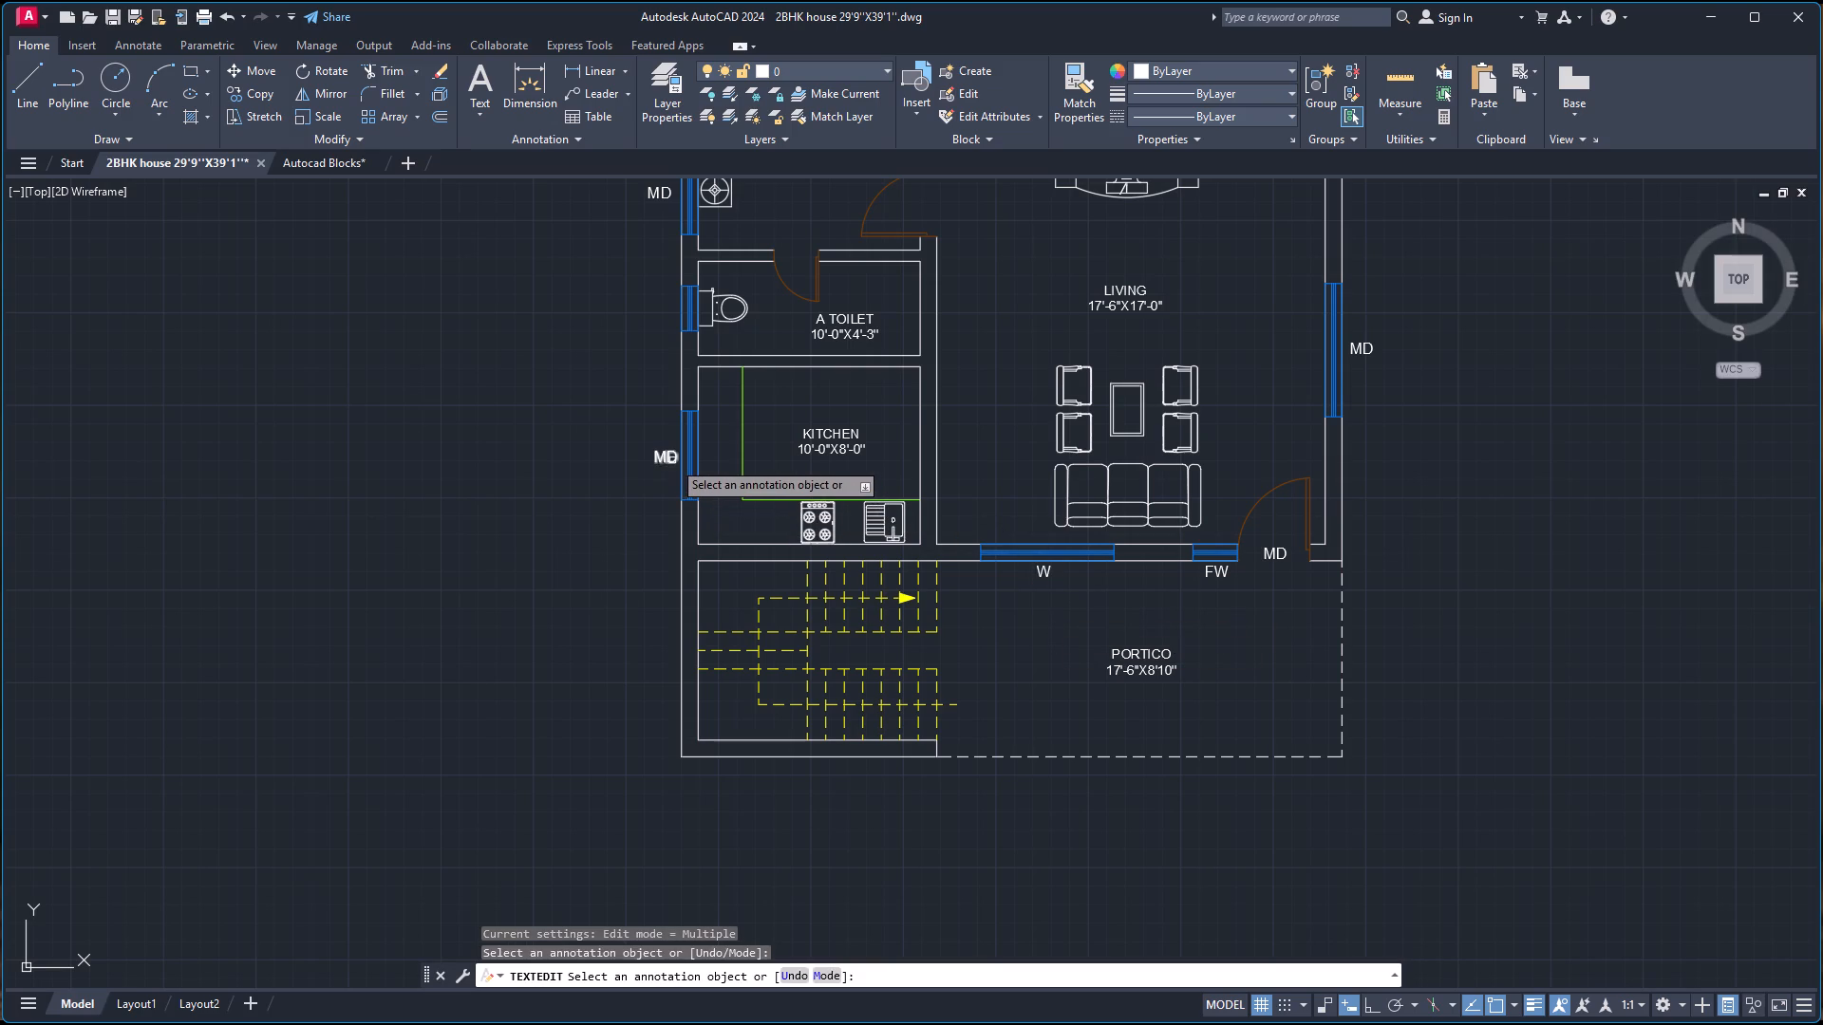
double_click(672, 460)
key(w)
click(642, 395)
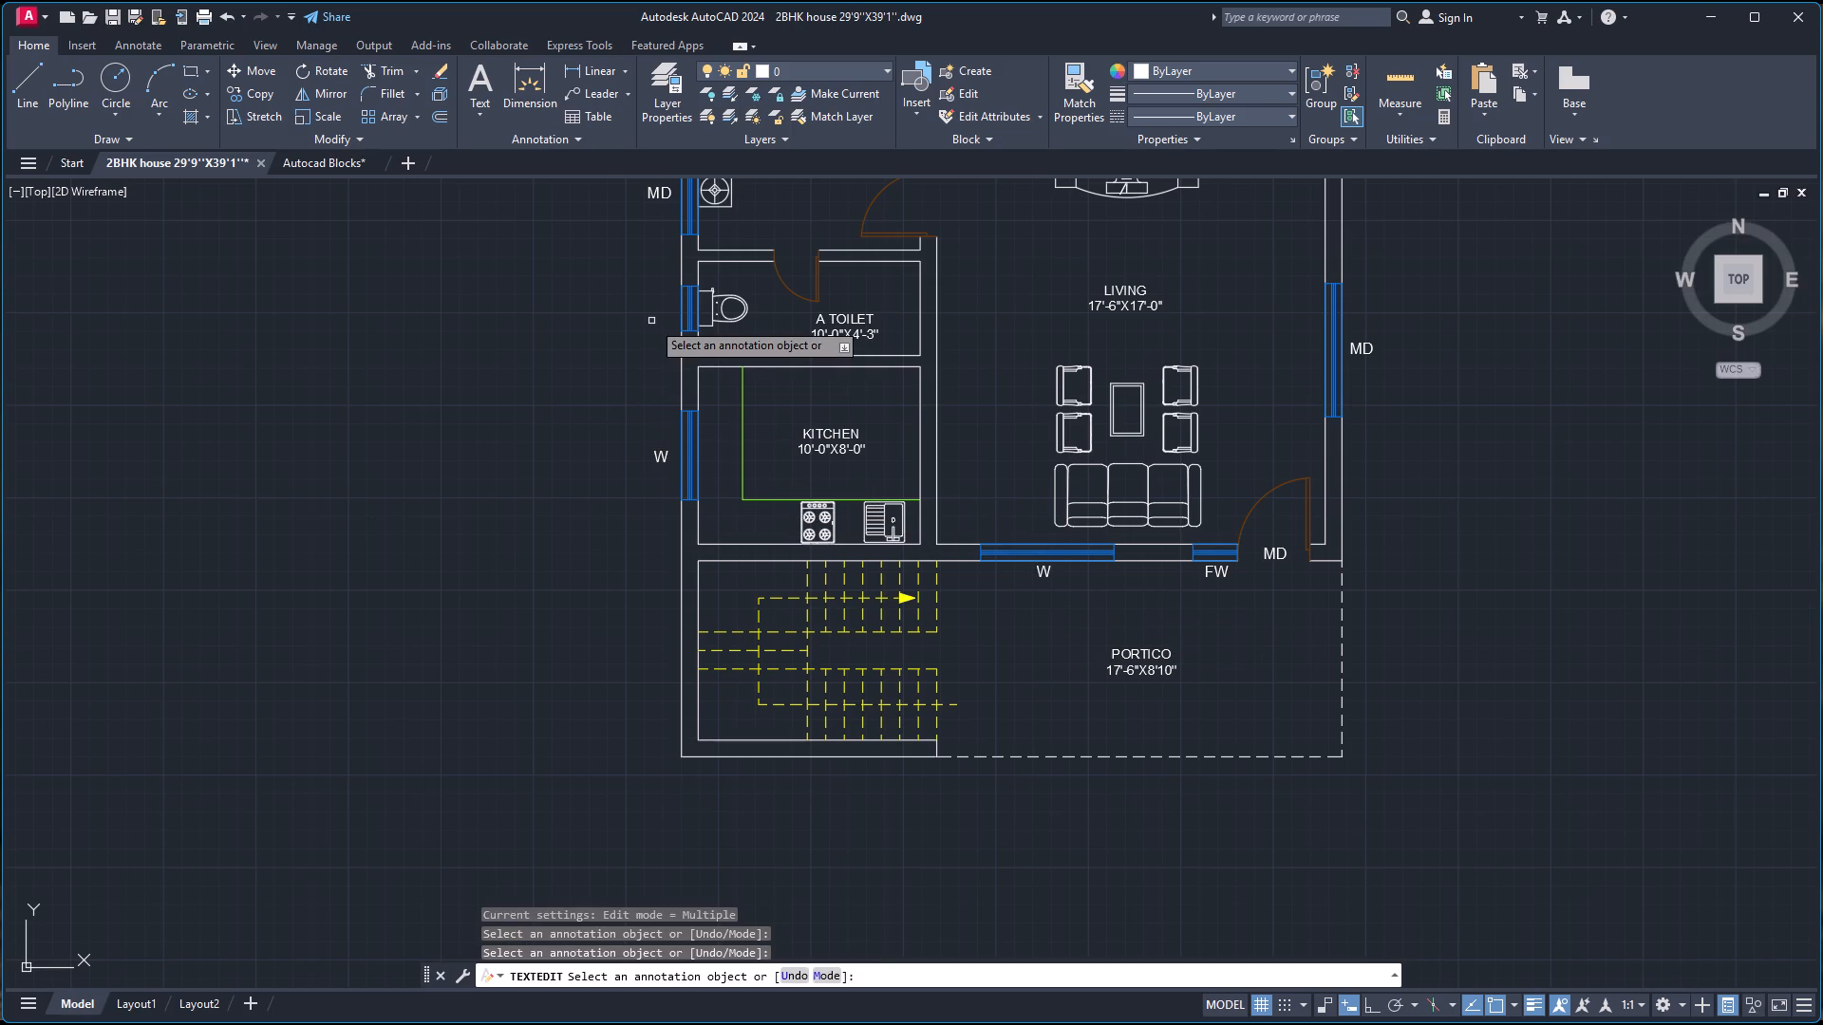
double_click(667, 195)
key(w)
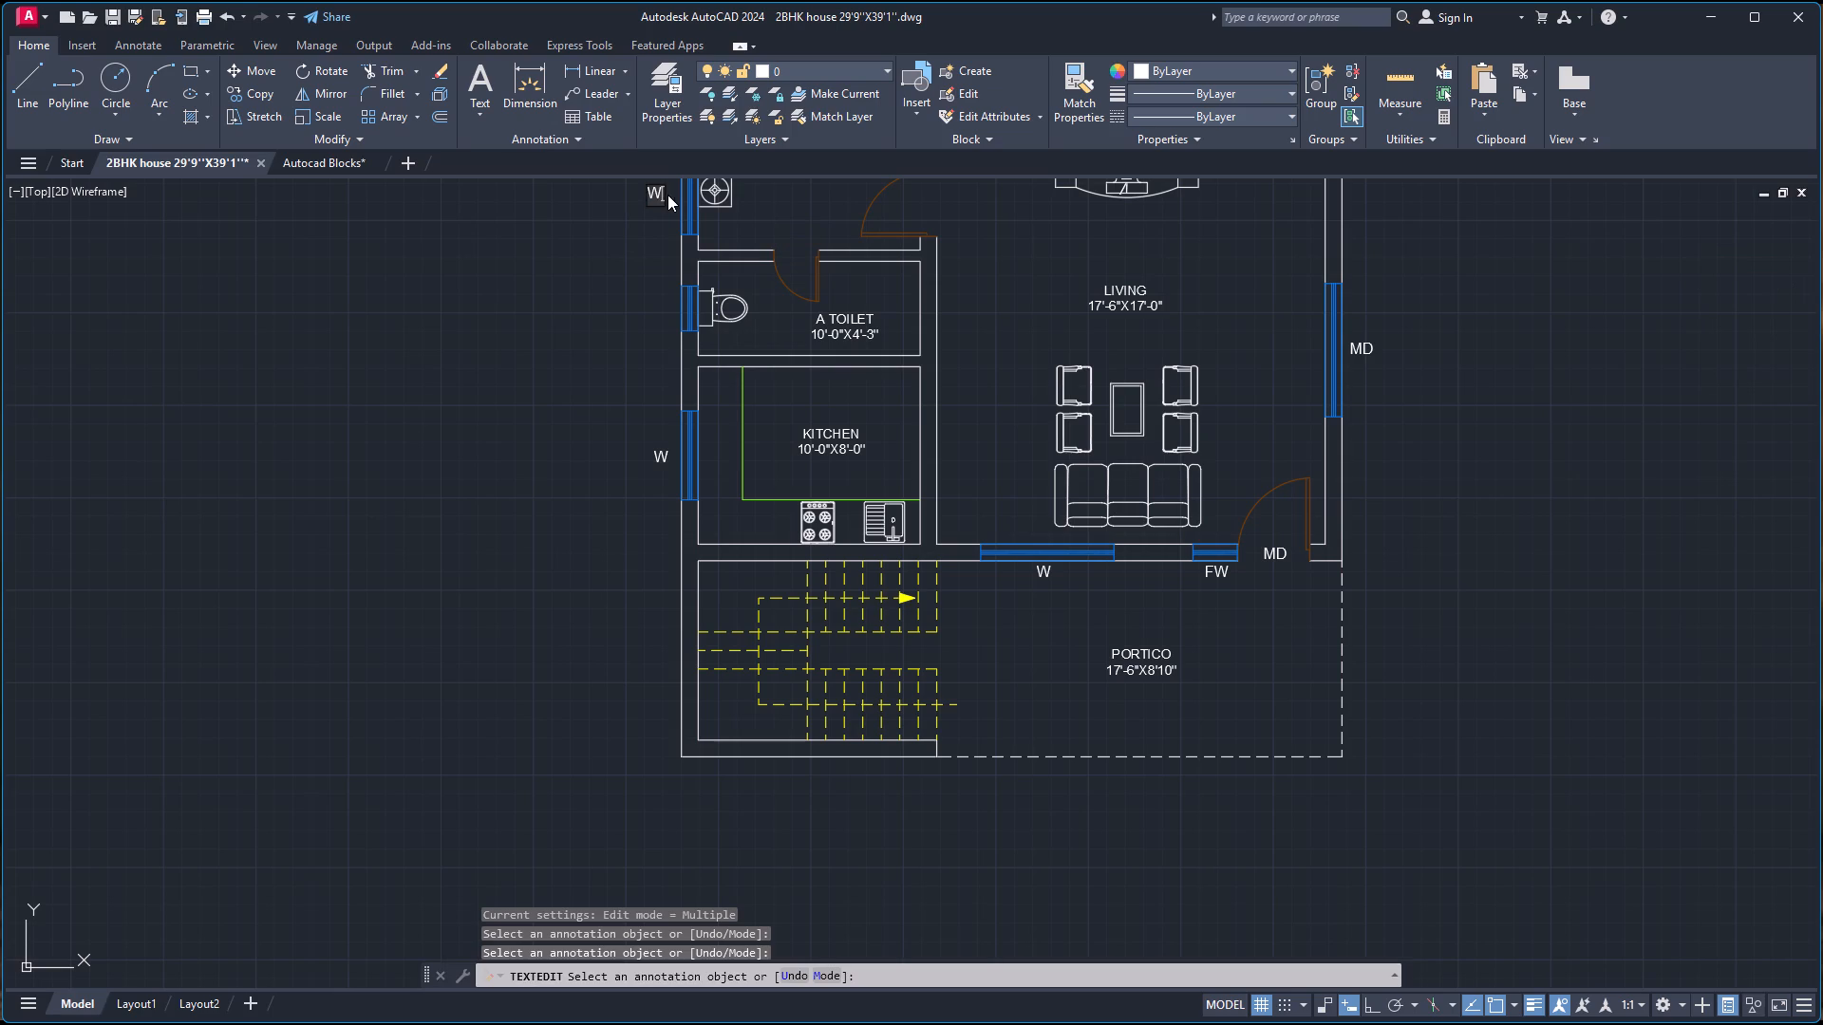
click(636, 255)
Change the MD labels above the master bedroom and bedroom windows in the north wall to W.
scroll(659, 244, down, 5)
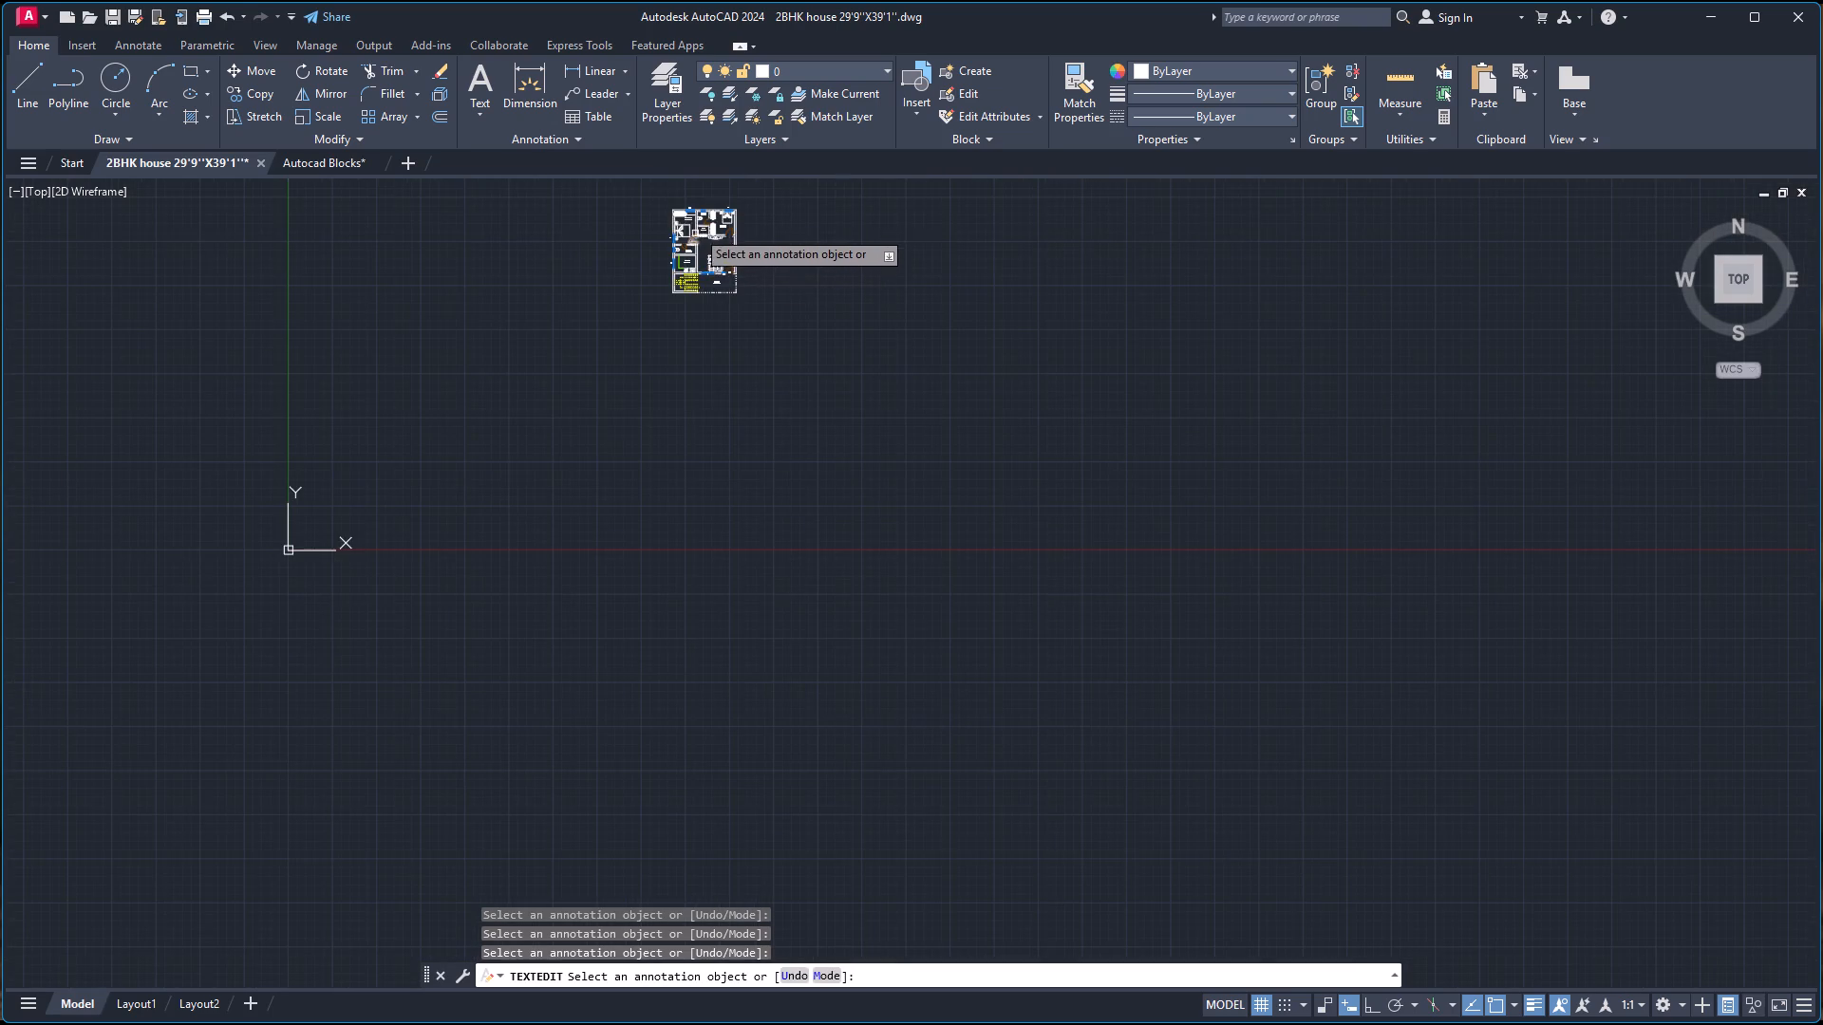
scroll(696, 209, up, 5)
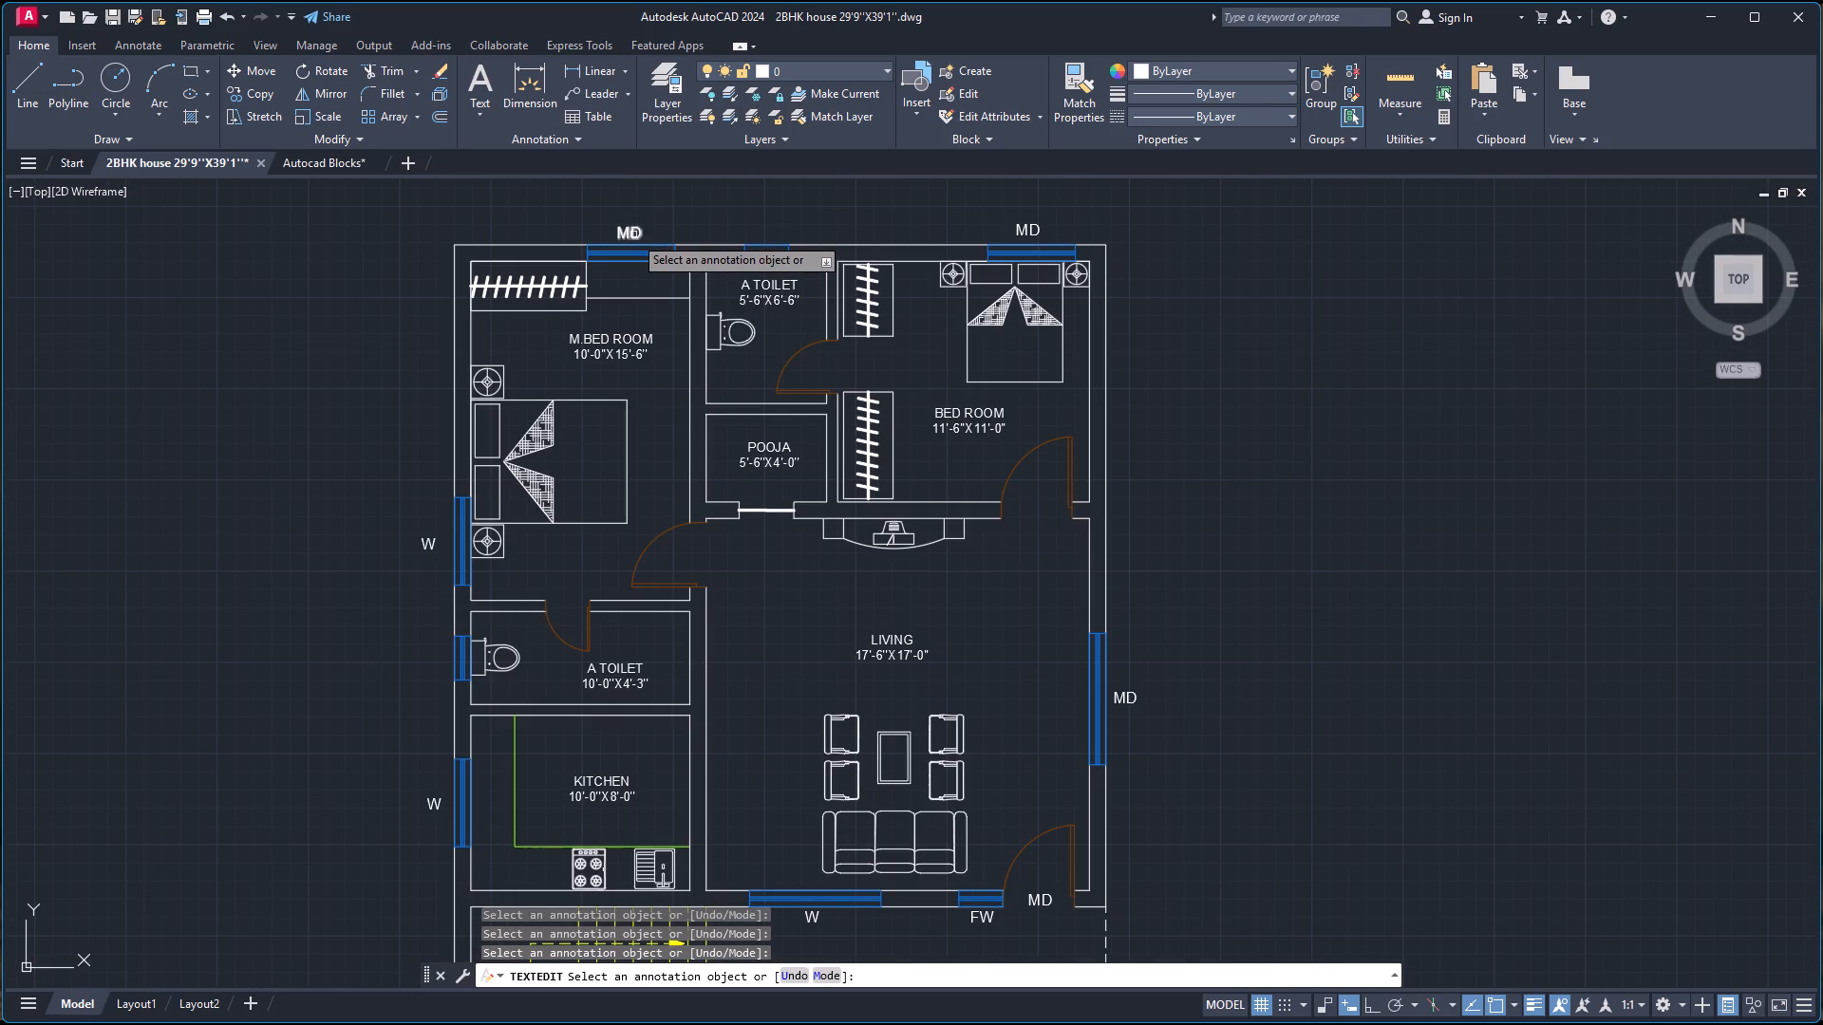
click(633, 235)
key(w)
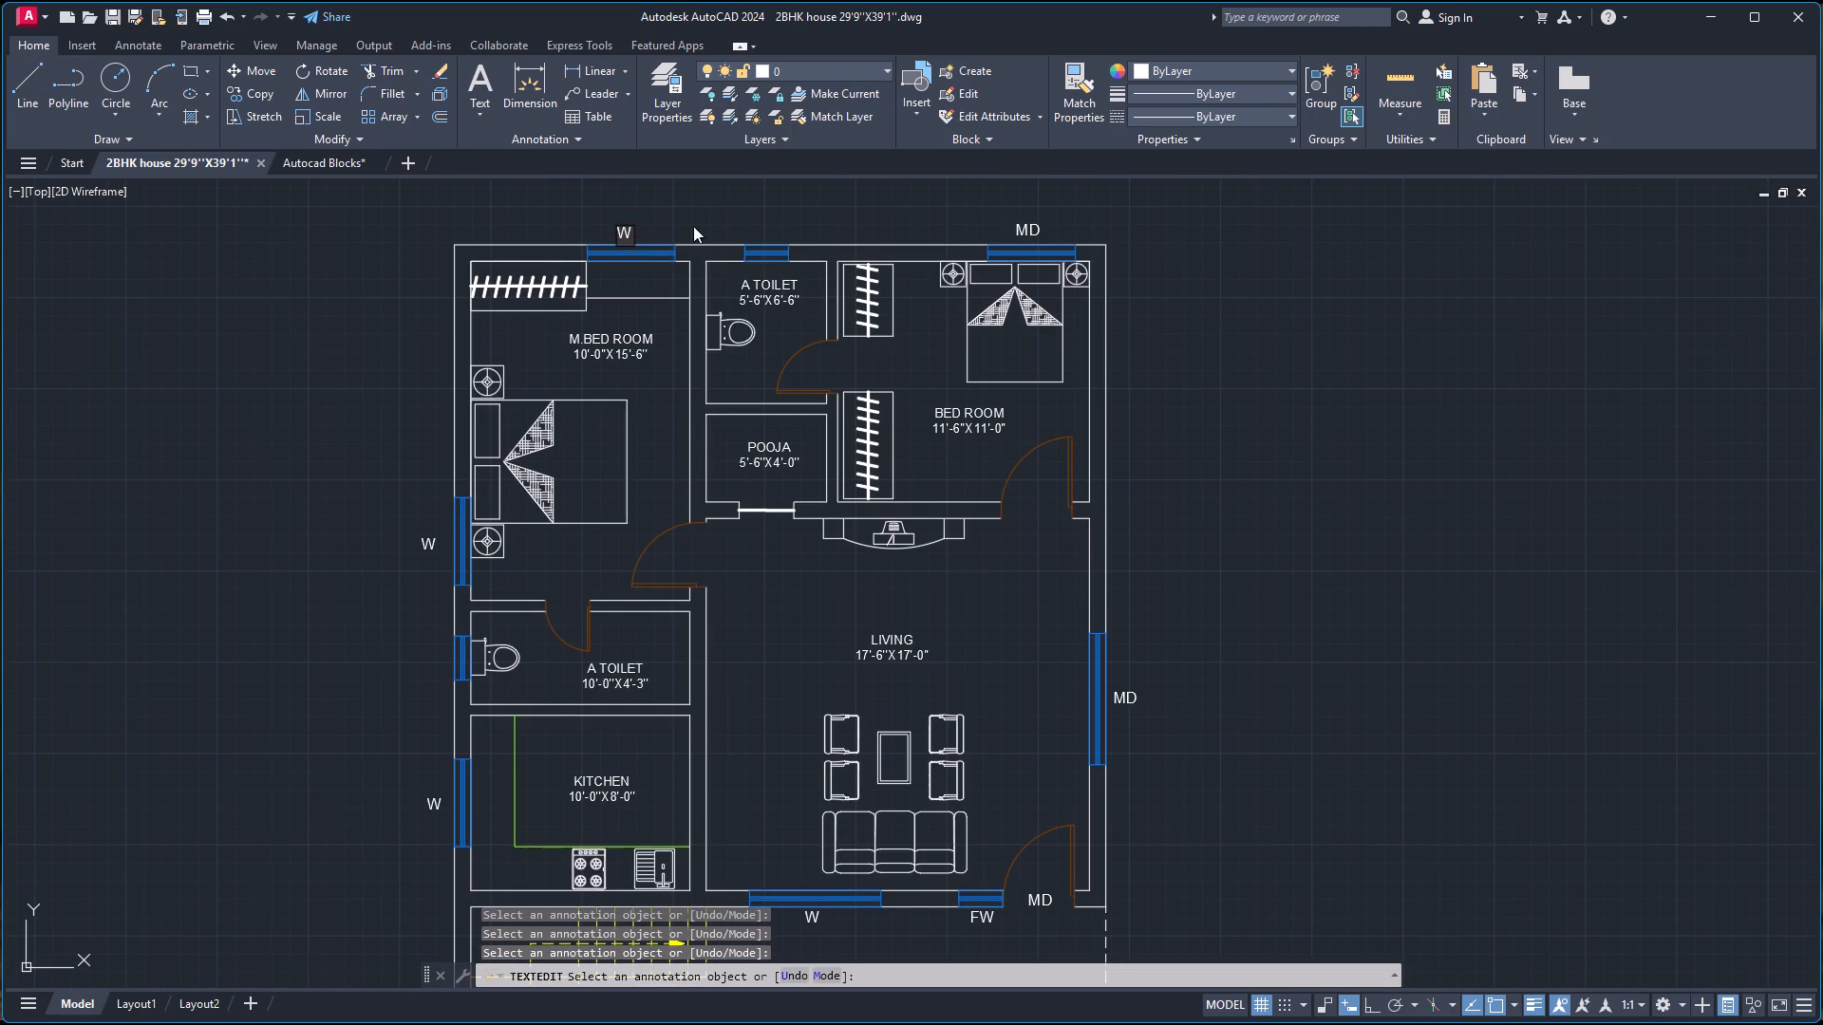
click(694, 226)
click(1029, 233)
key(w)
key(w)
key(BackSpace)
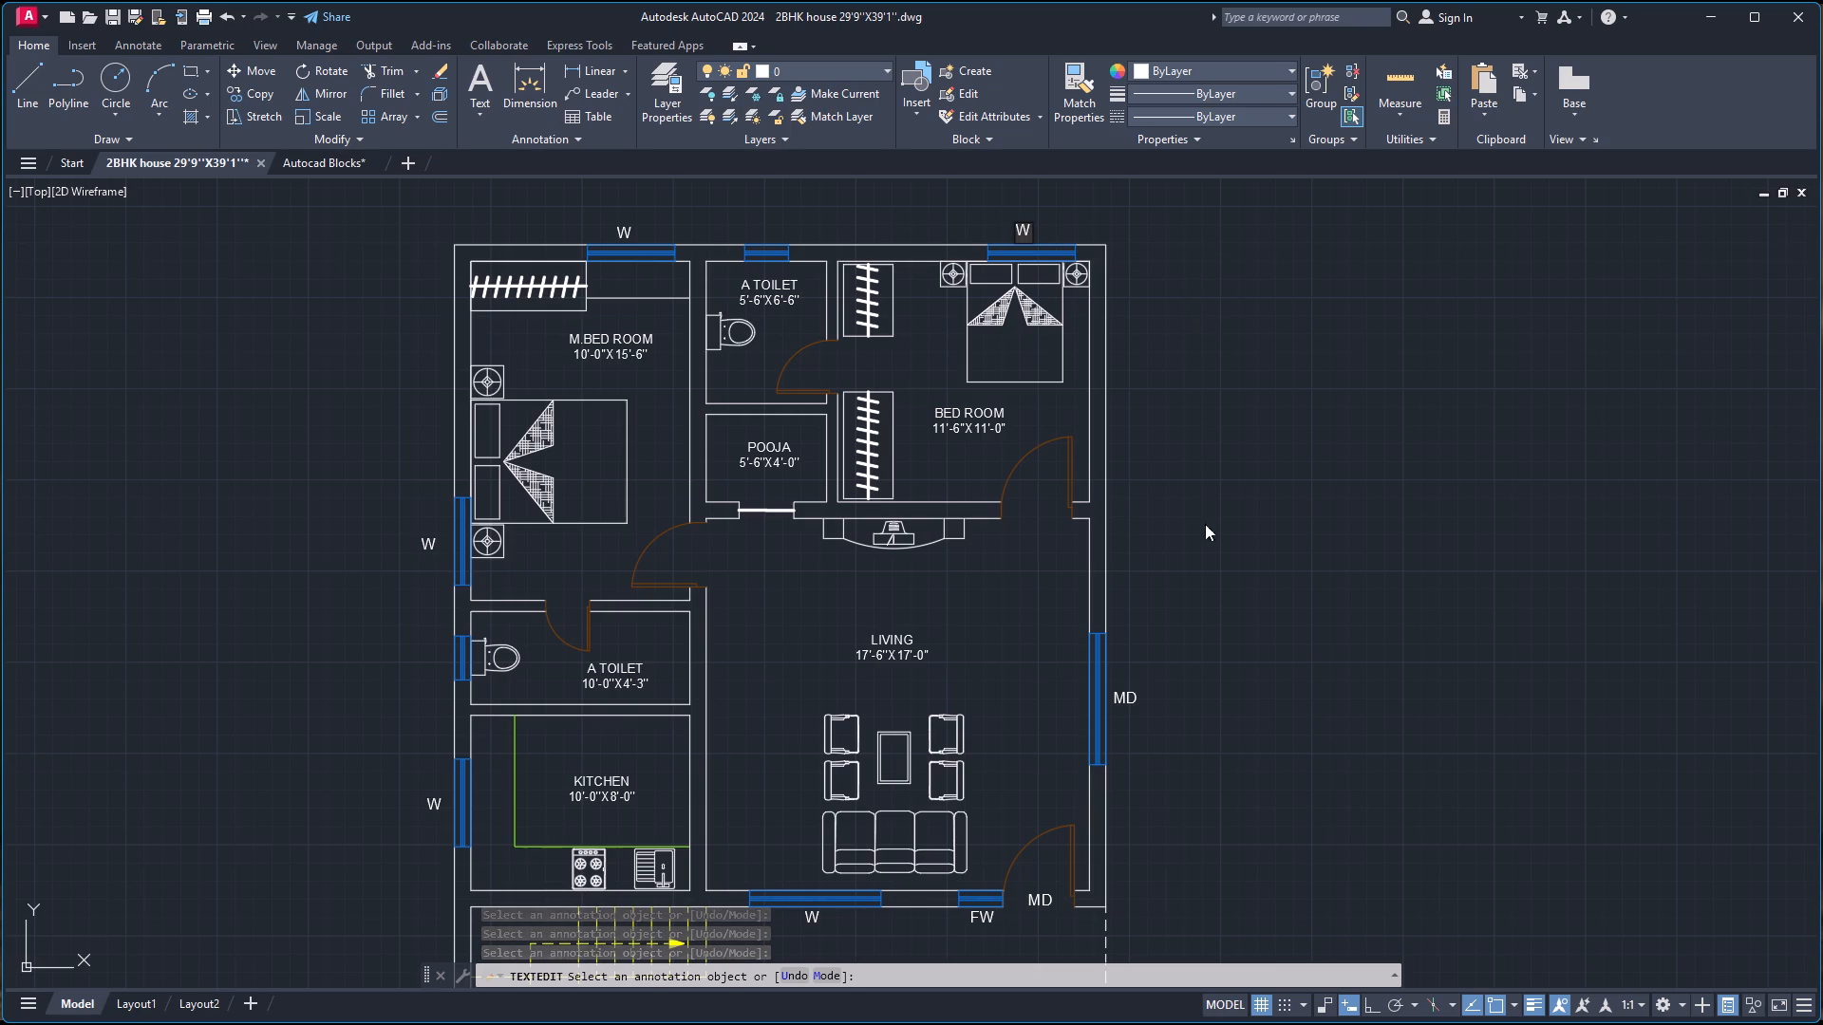
click(1175, 647)
Change the MD label beside the living room's east window to W and finish the text editing.
click(1128, 700)
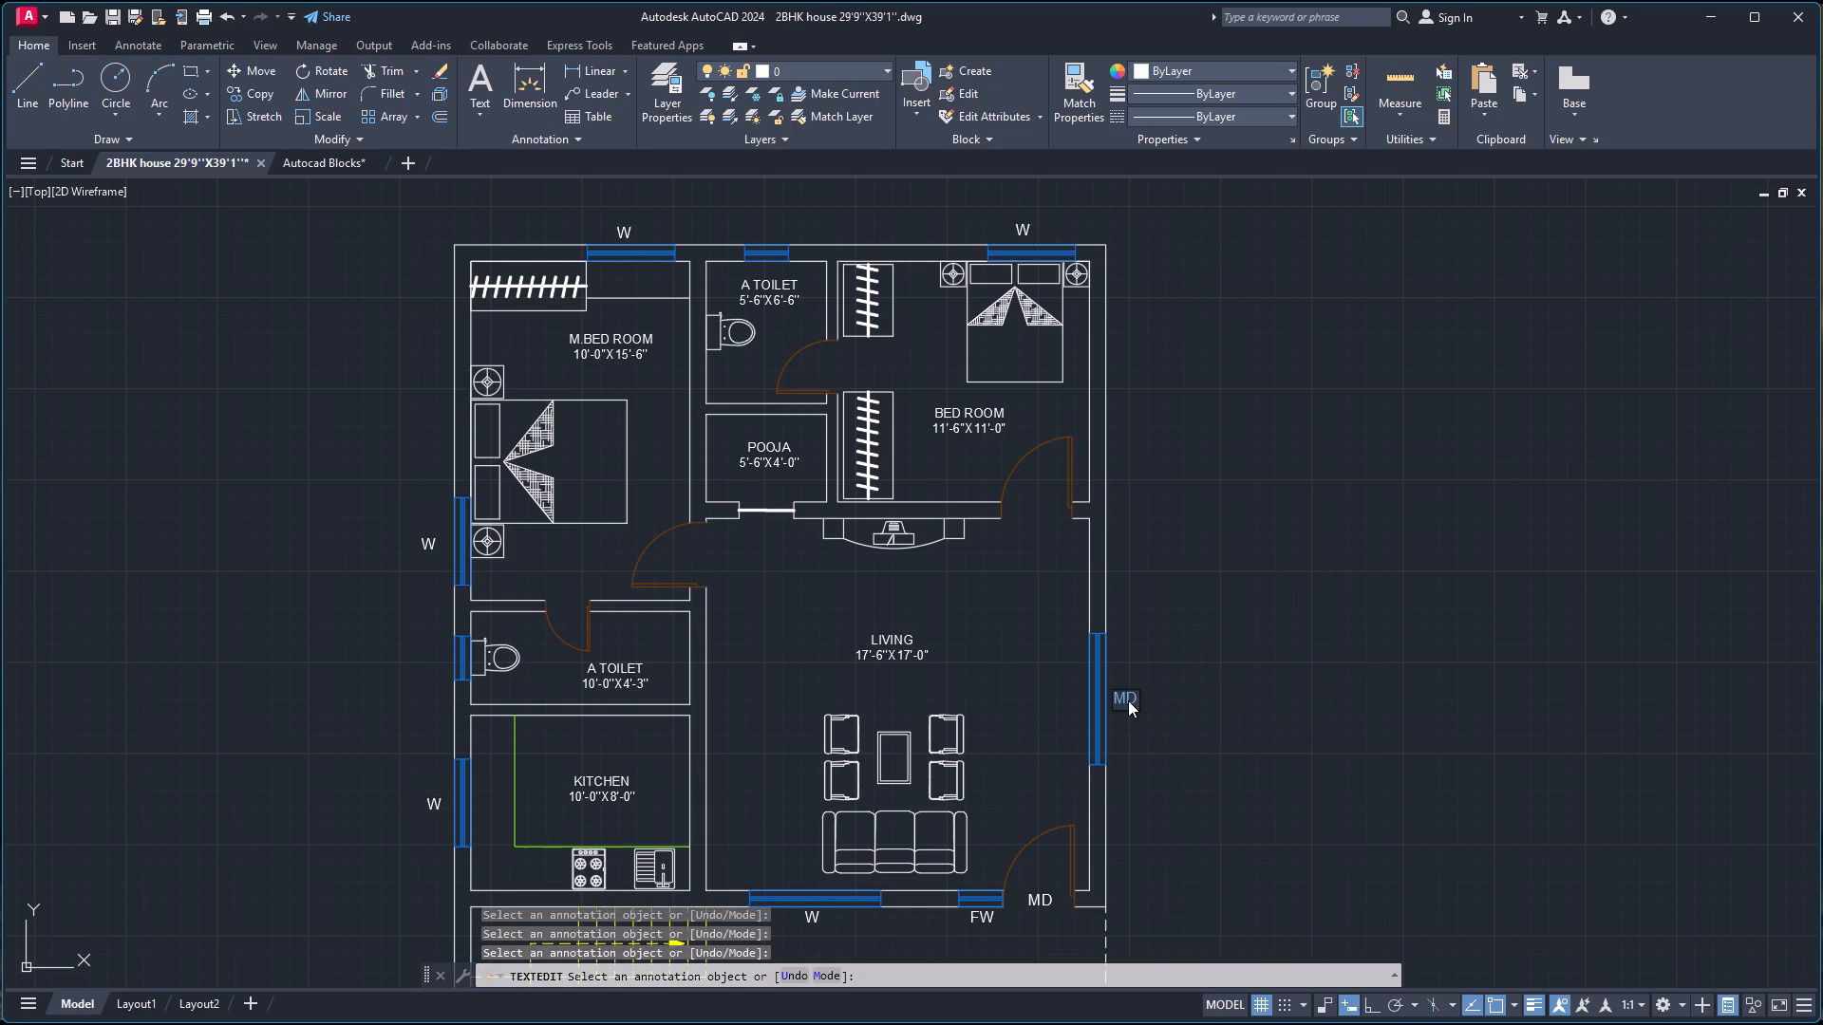
key(w)
click(1156, 652)
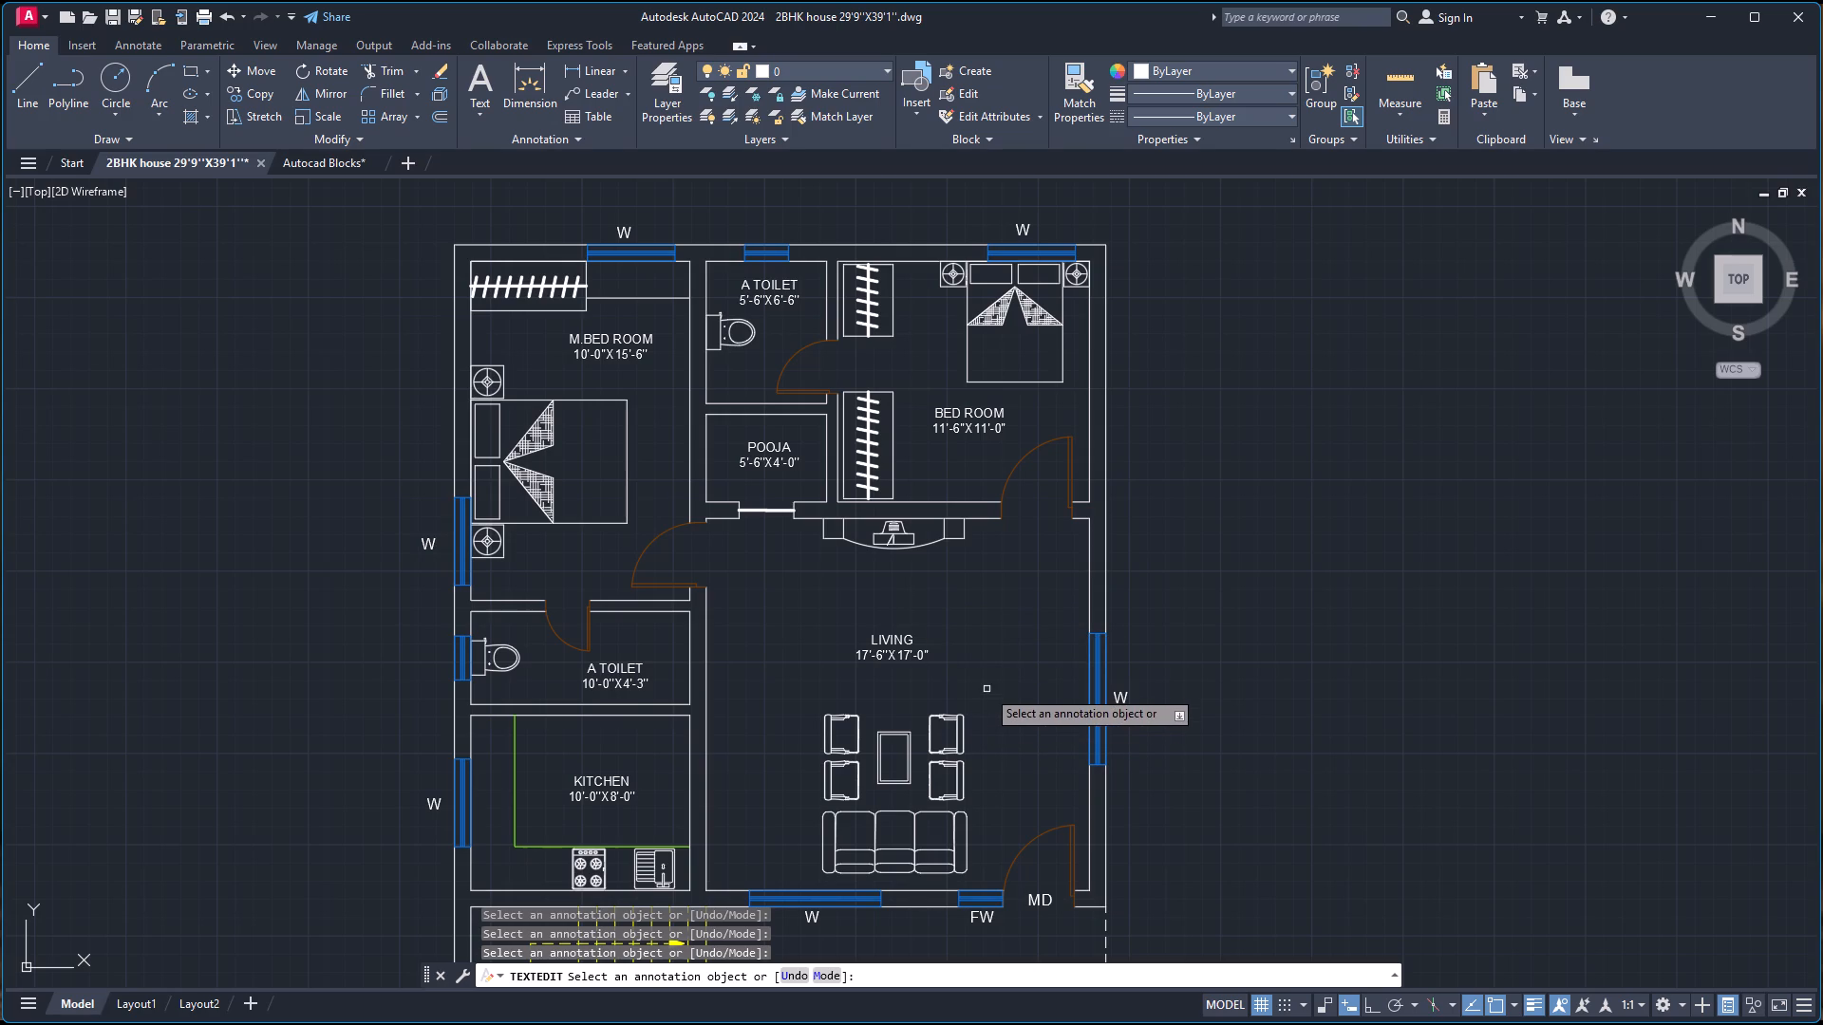
key(Escape)
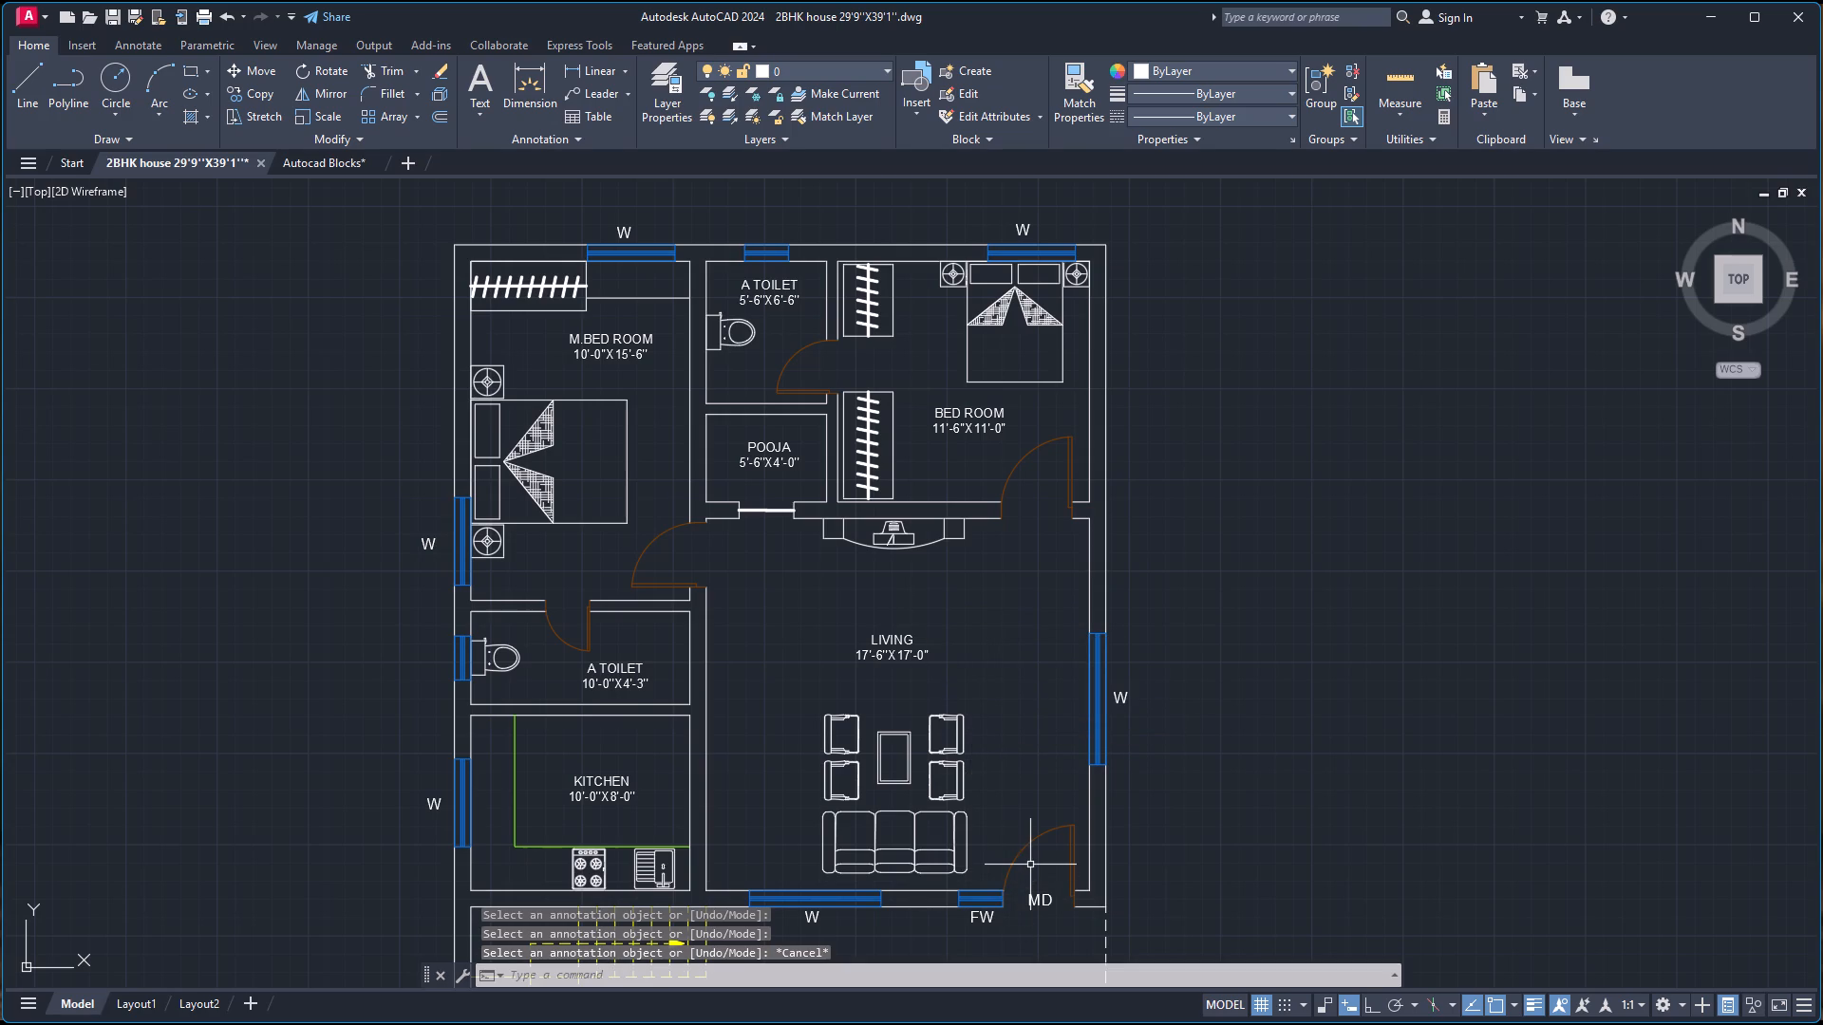
Paste copies of the MD label at the bedroom door, the master bedroom door and both attached toilet doors.
key(ctrl+v)
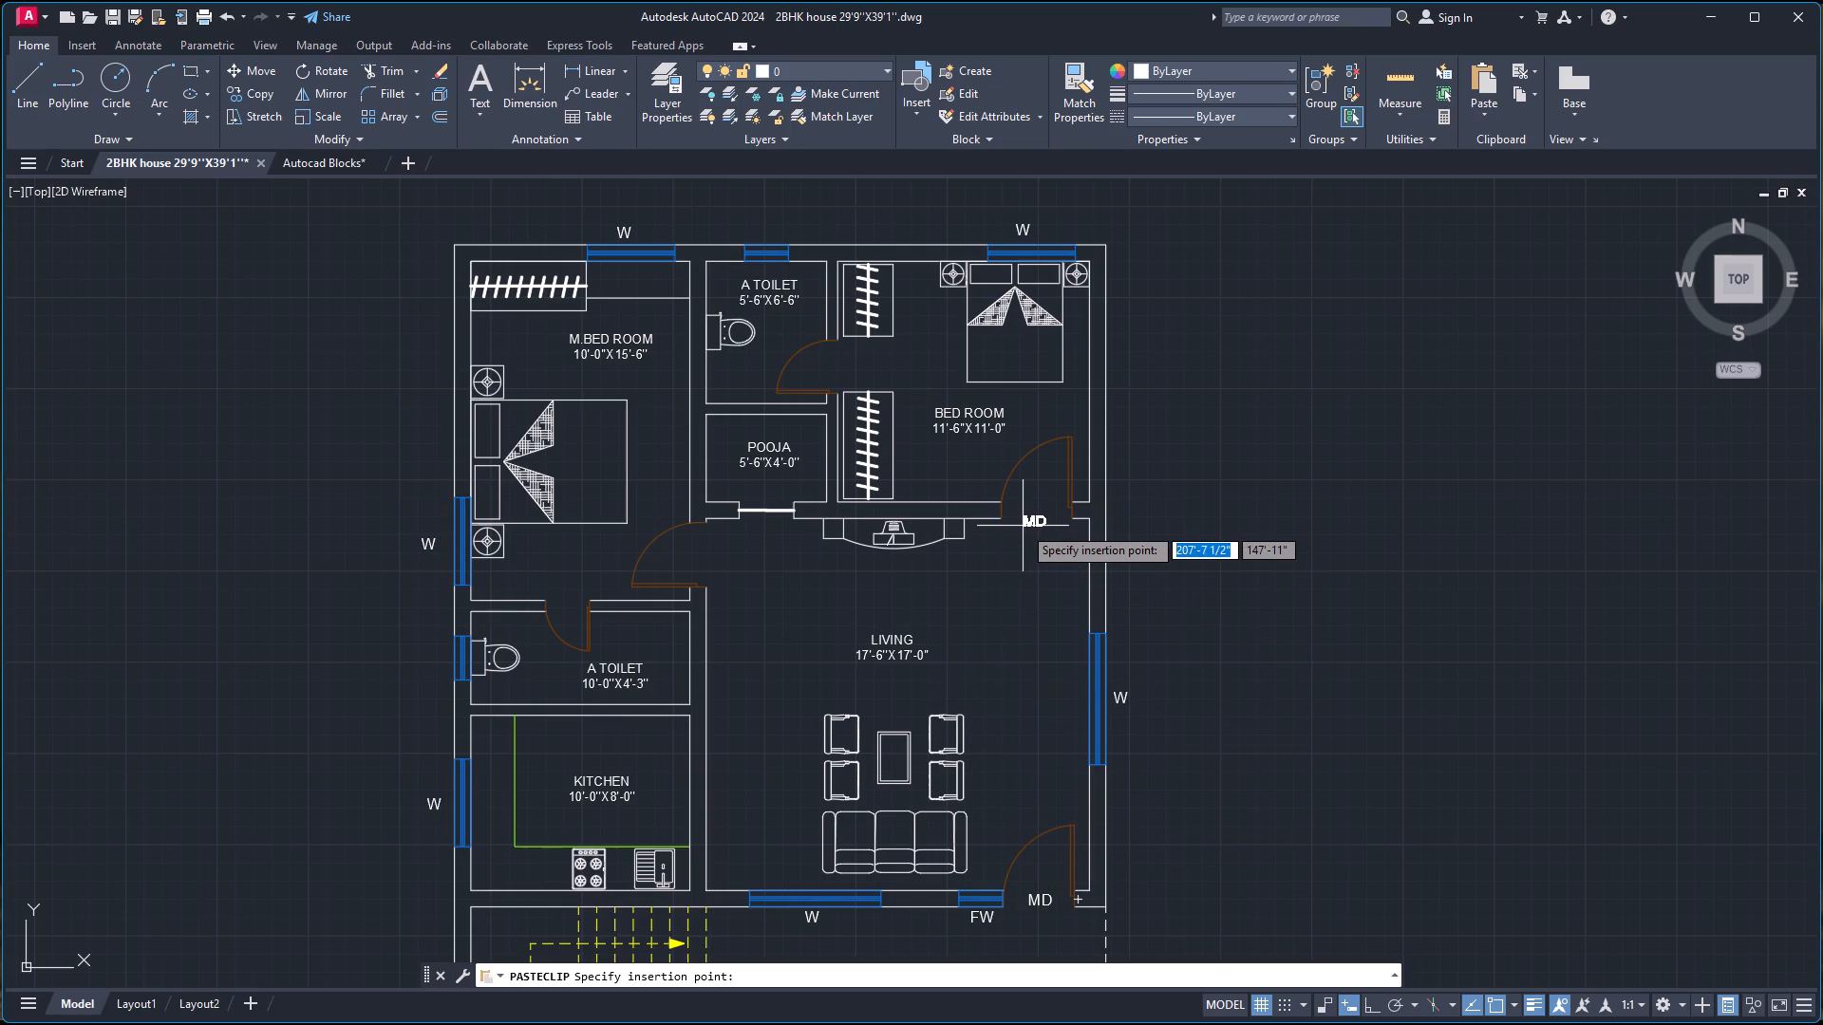
click(1022, 516)
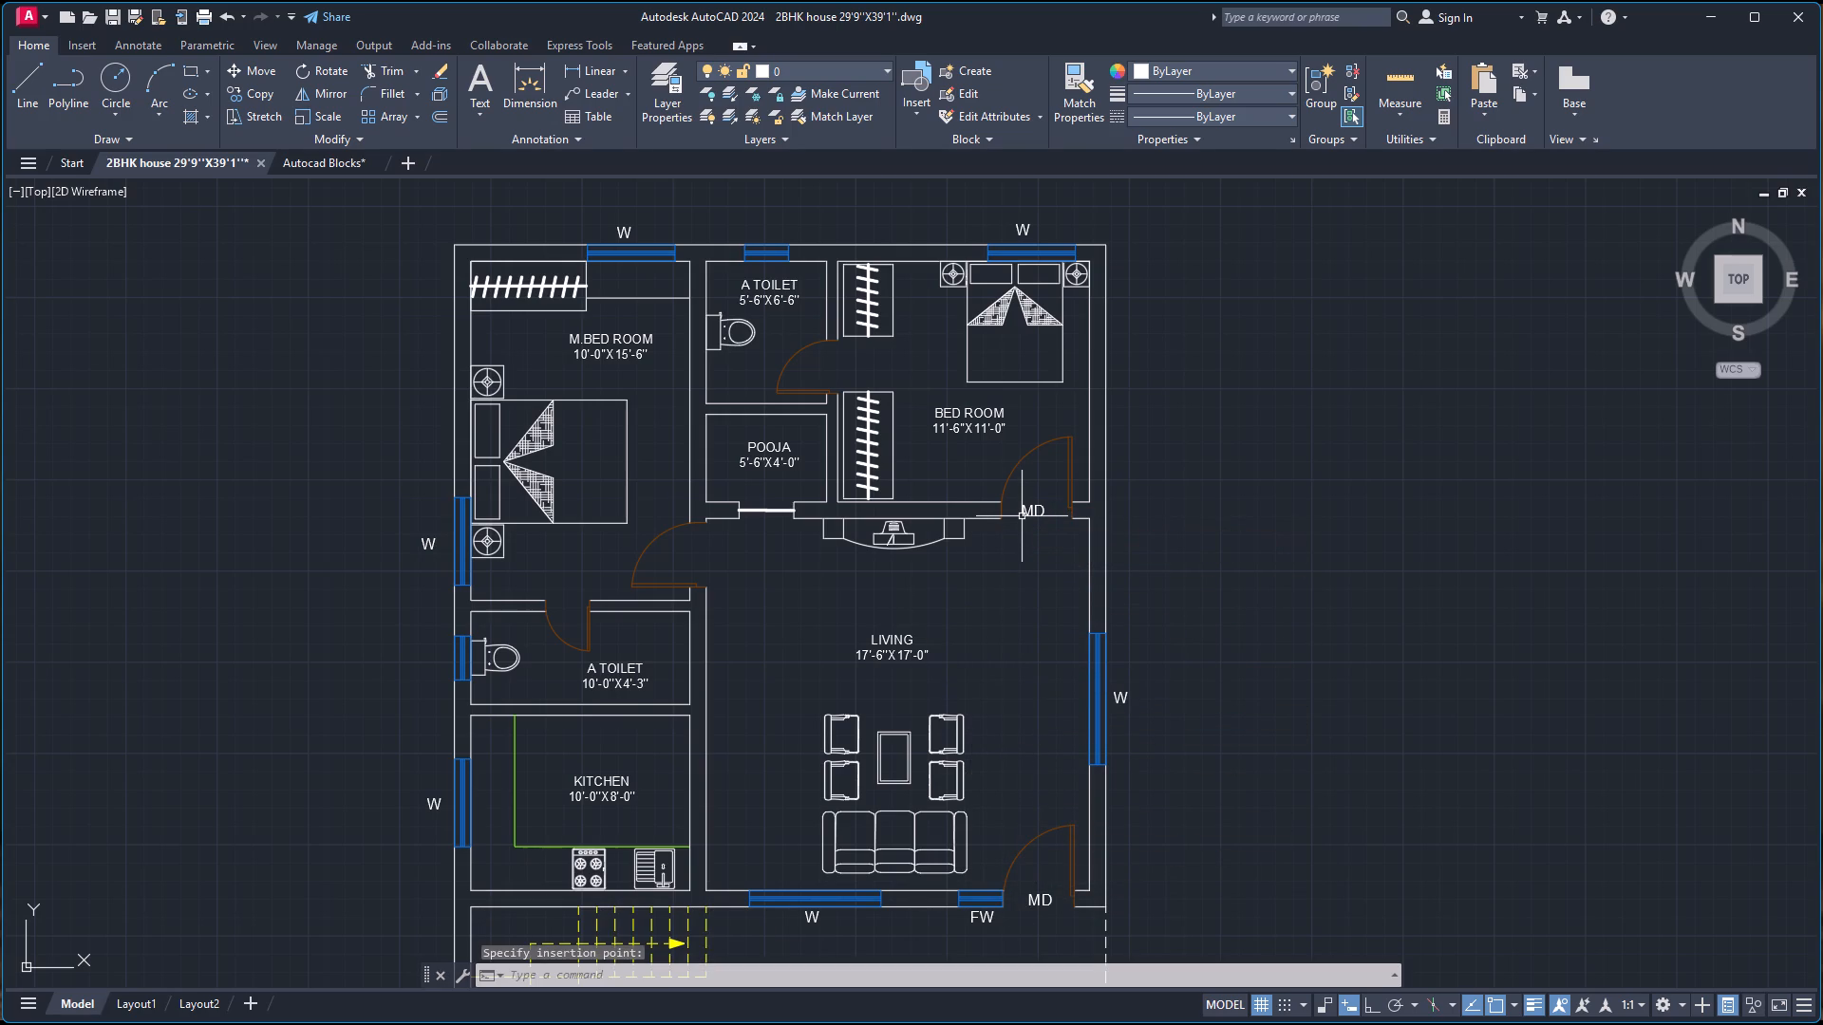
key(ctrl+v)
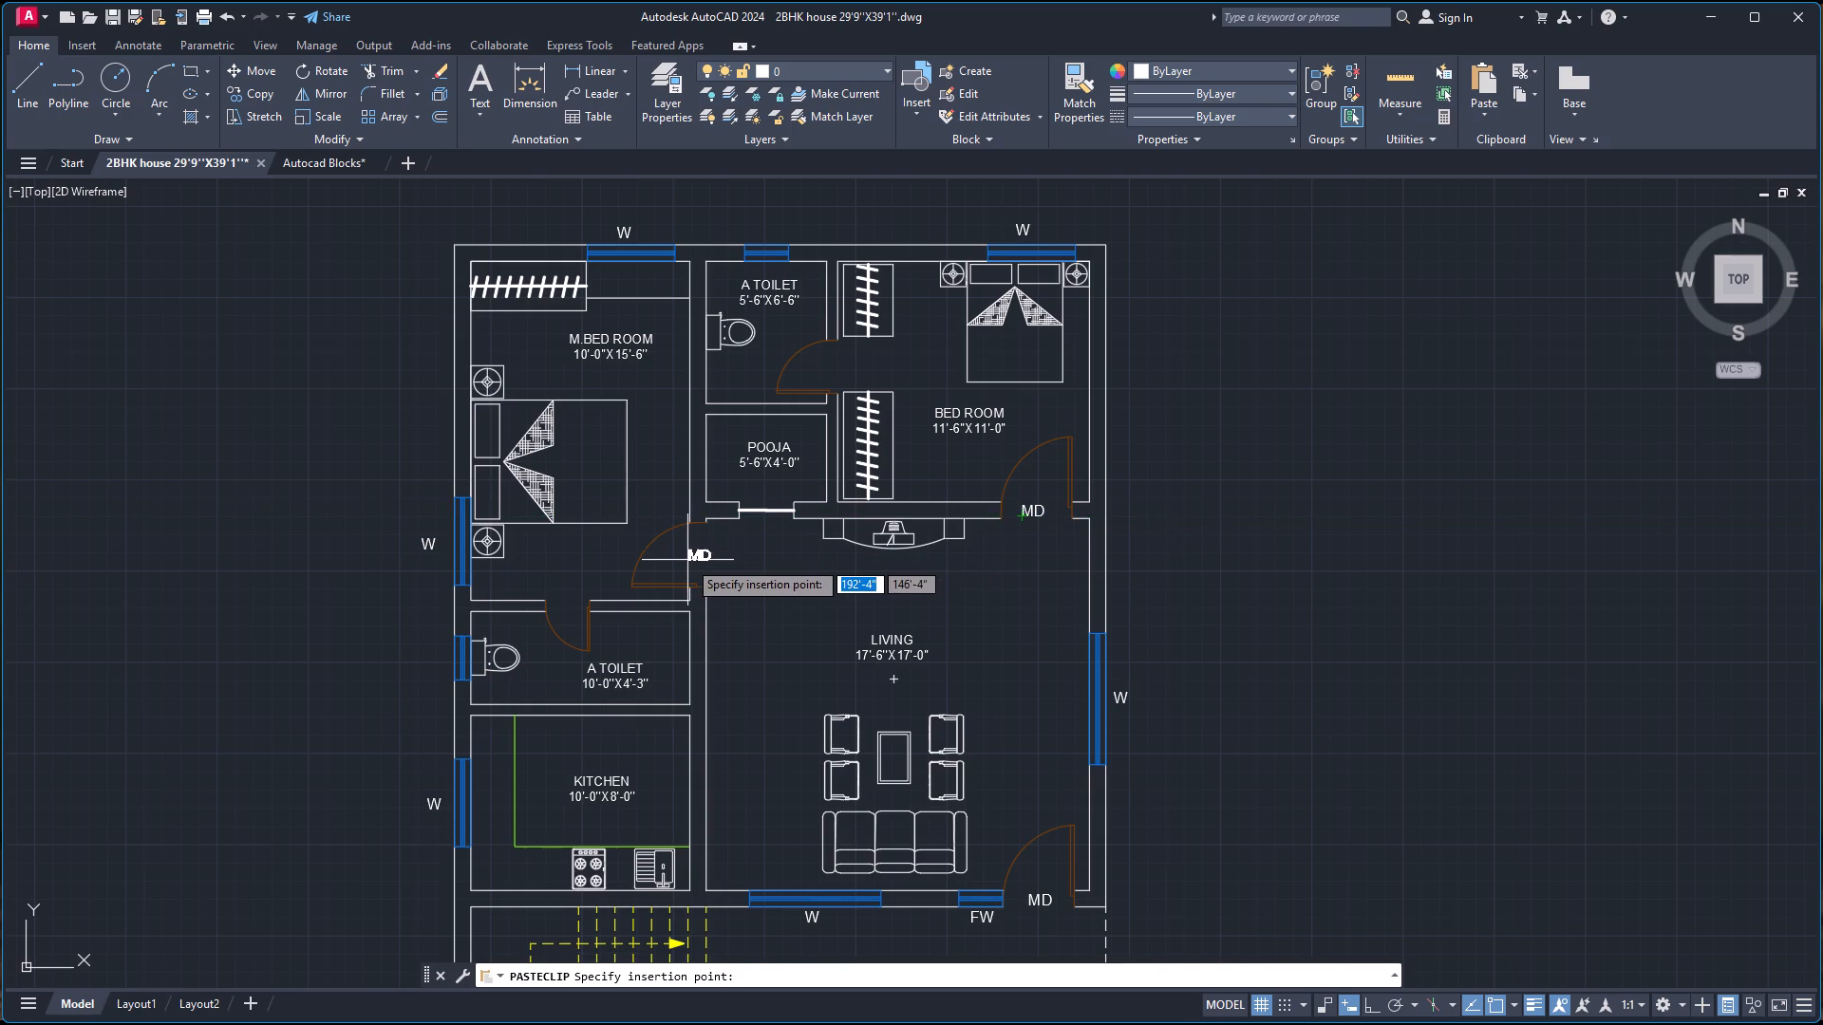
click(686, 560)
key(ctrl+v)
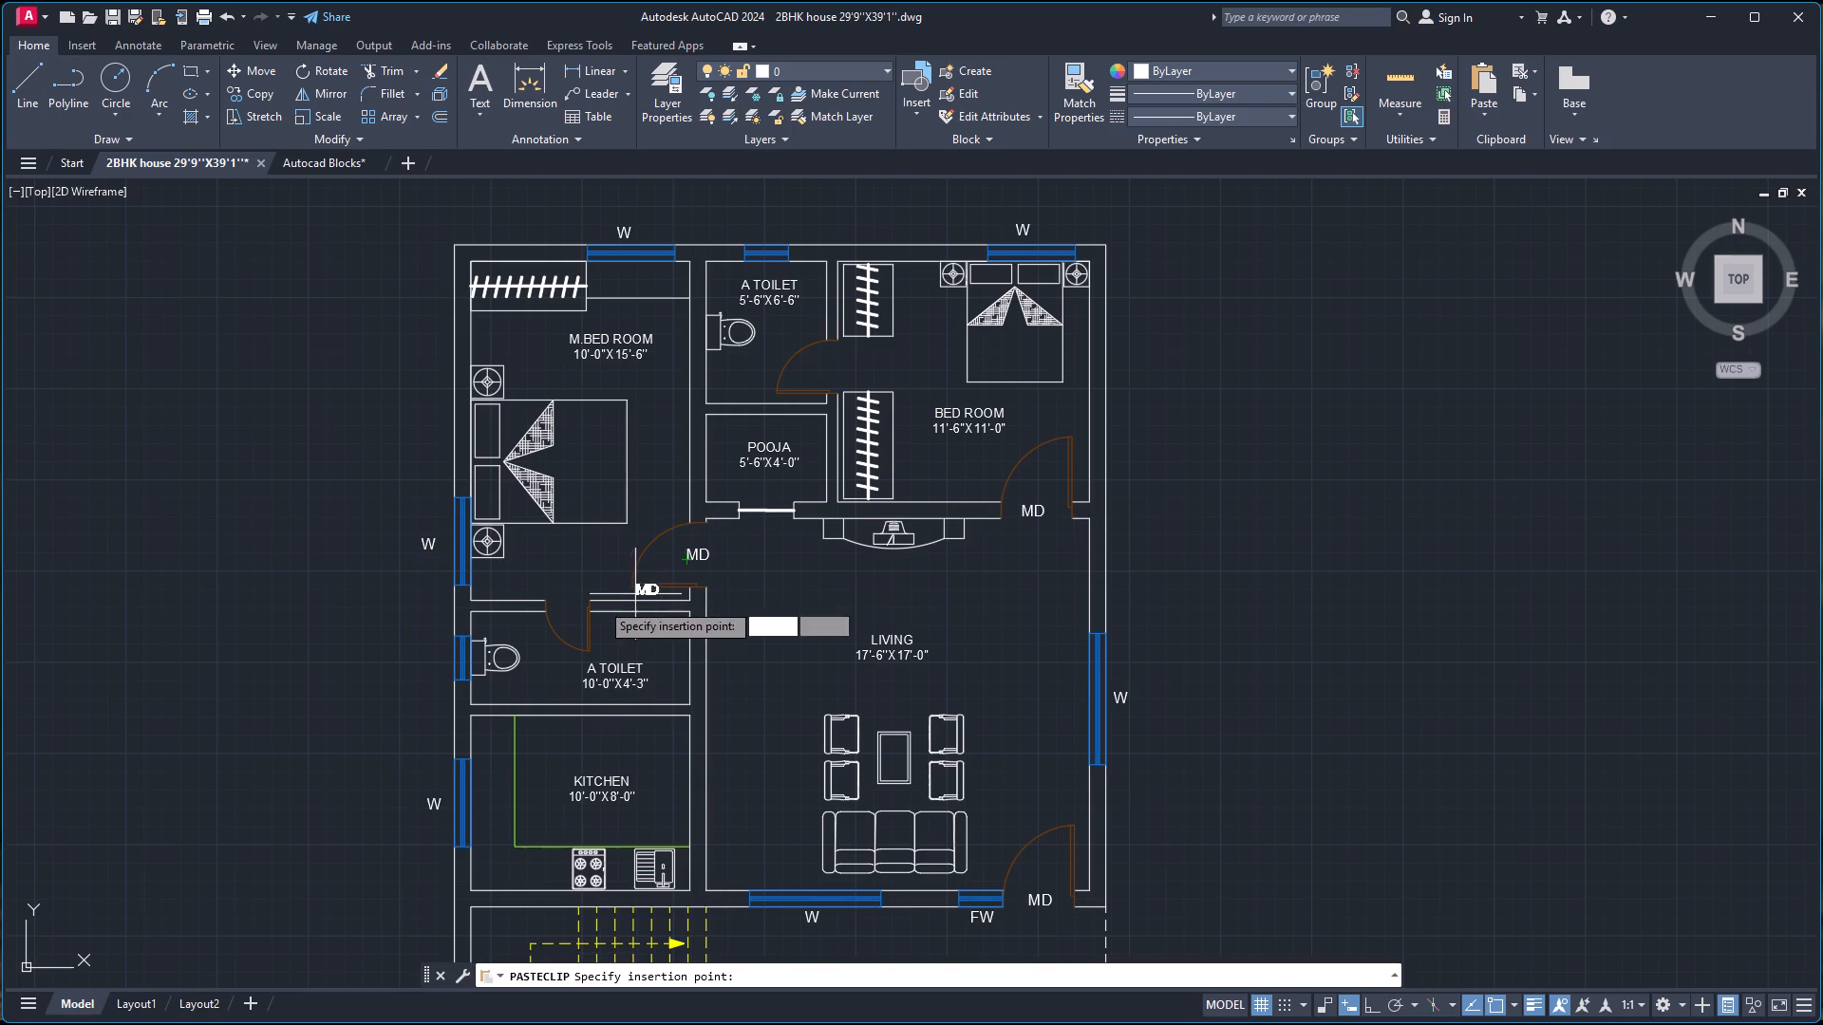
scroll(562, 606, up, 3)
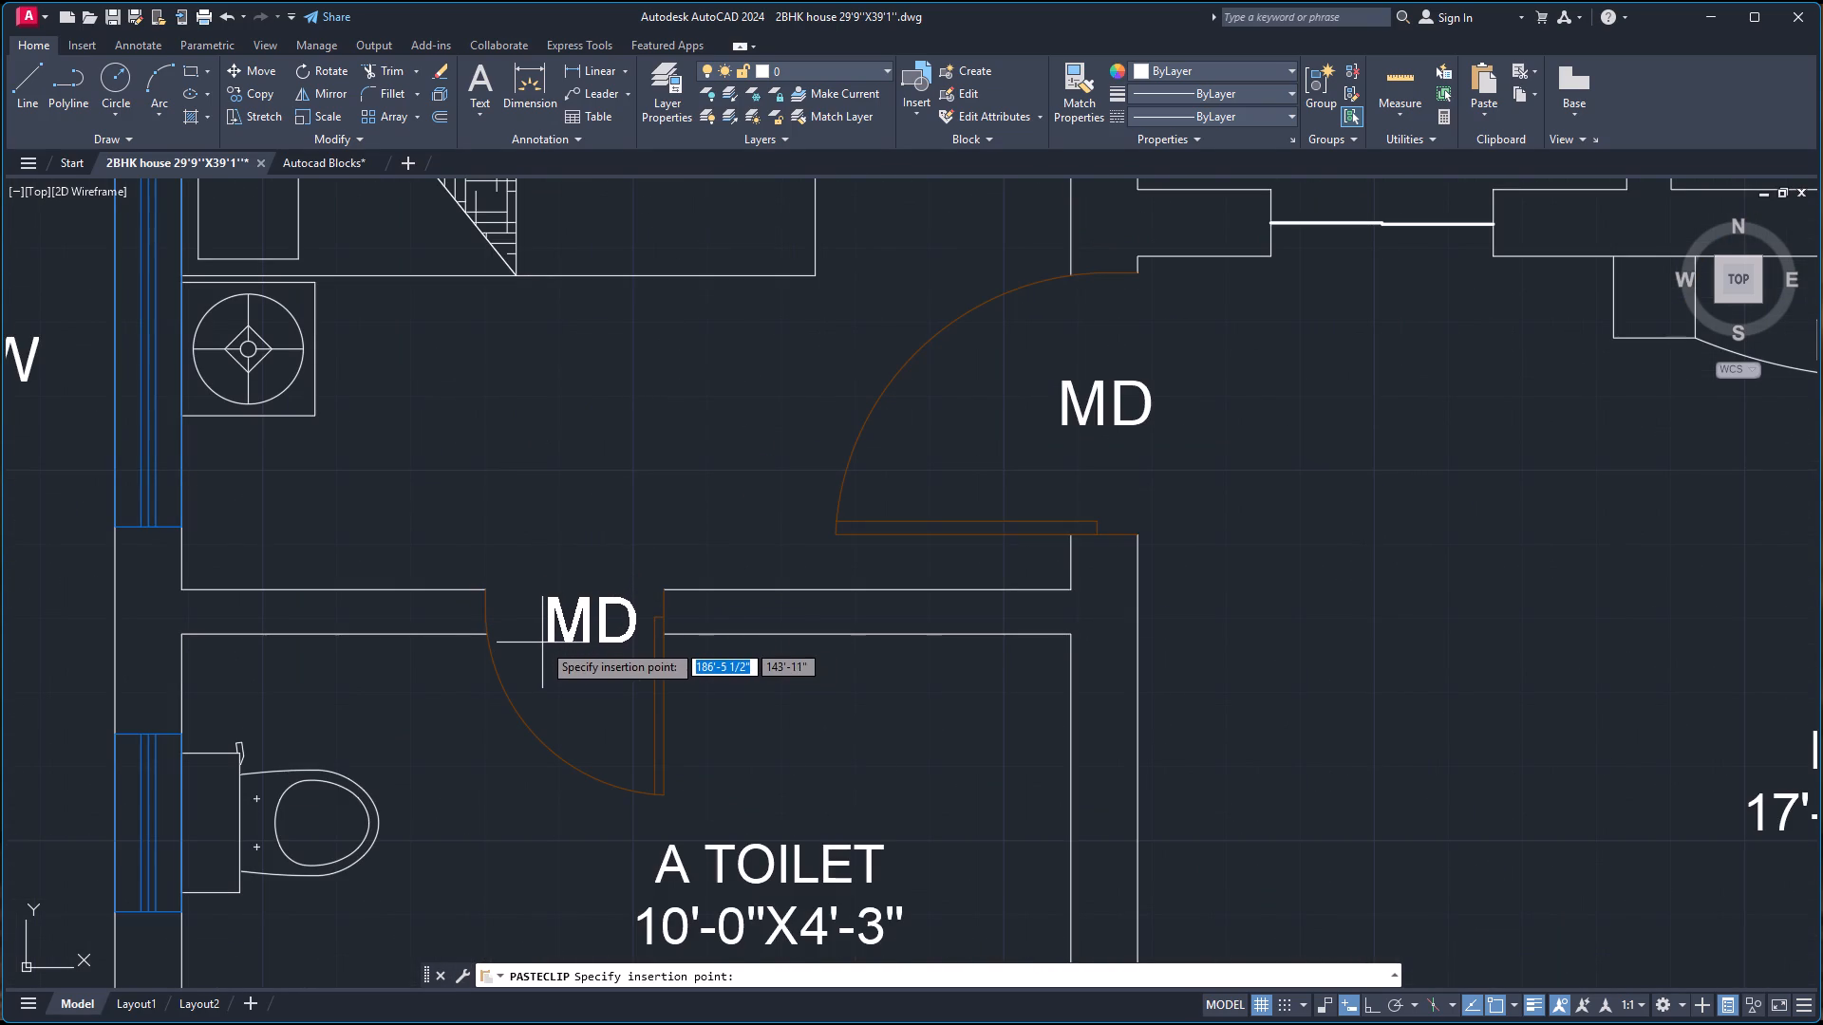
click(539, 639)
key(ctrl+v)
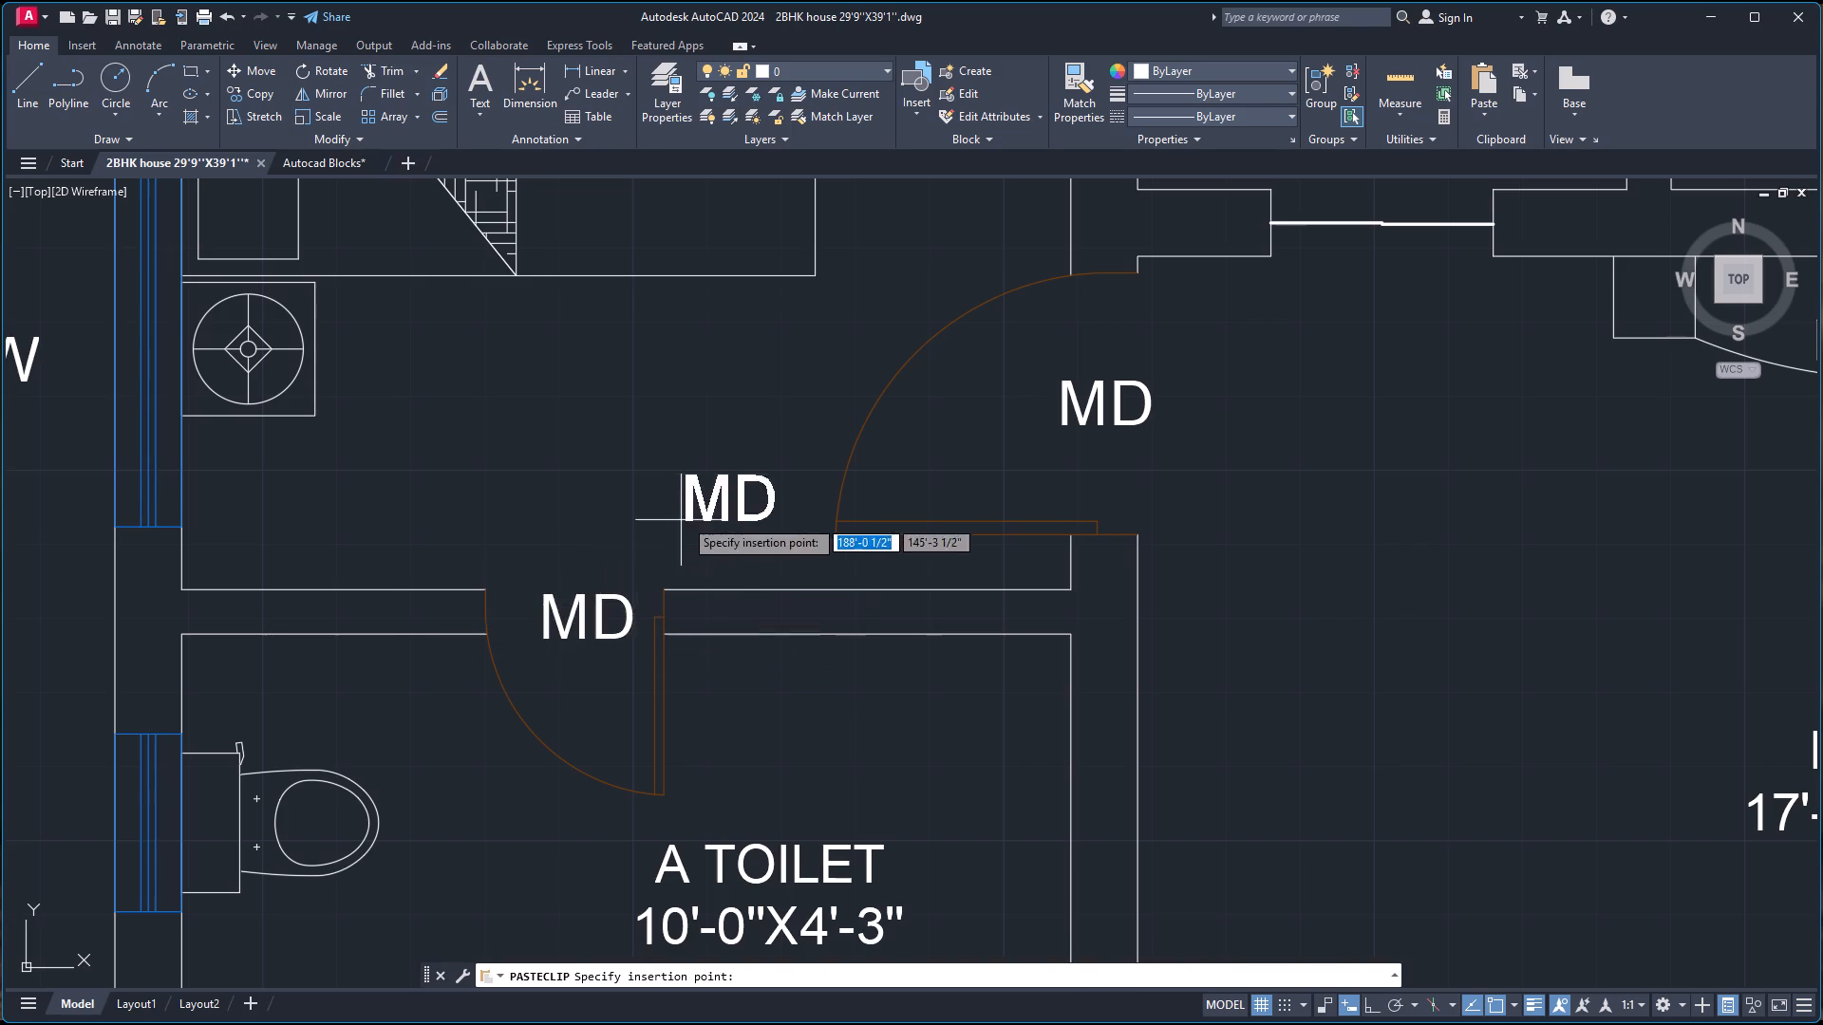
scroll(714, 501, down, 5)
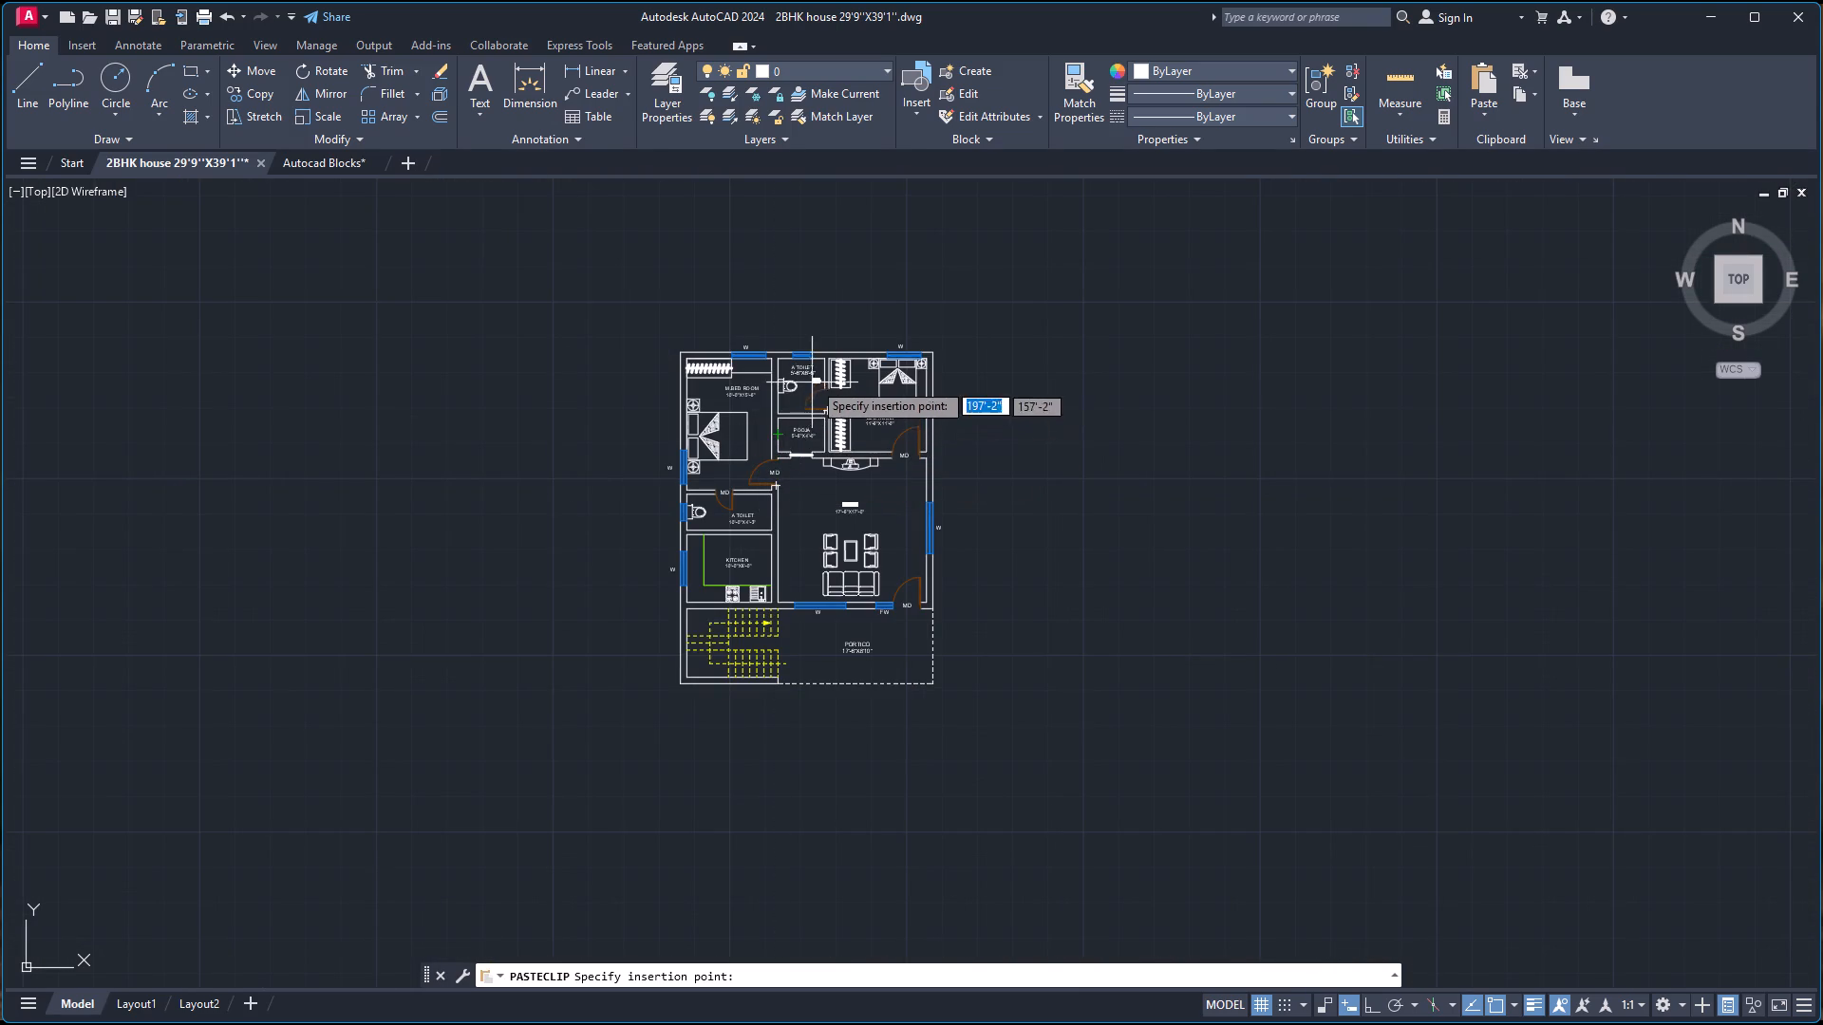
scroll(816, 376, up, 4)
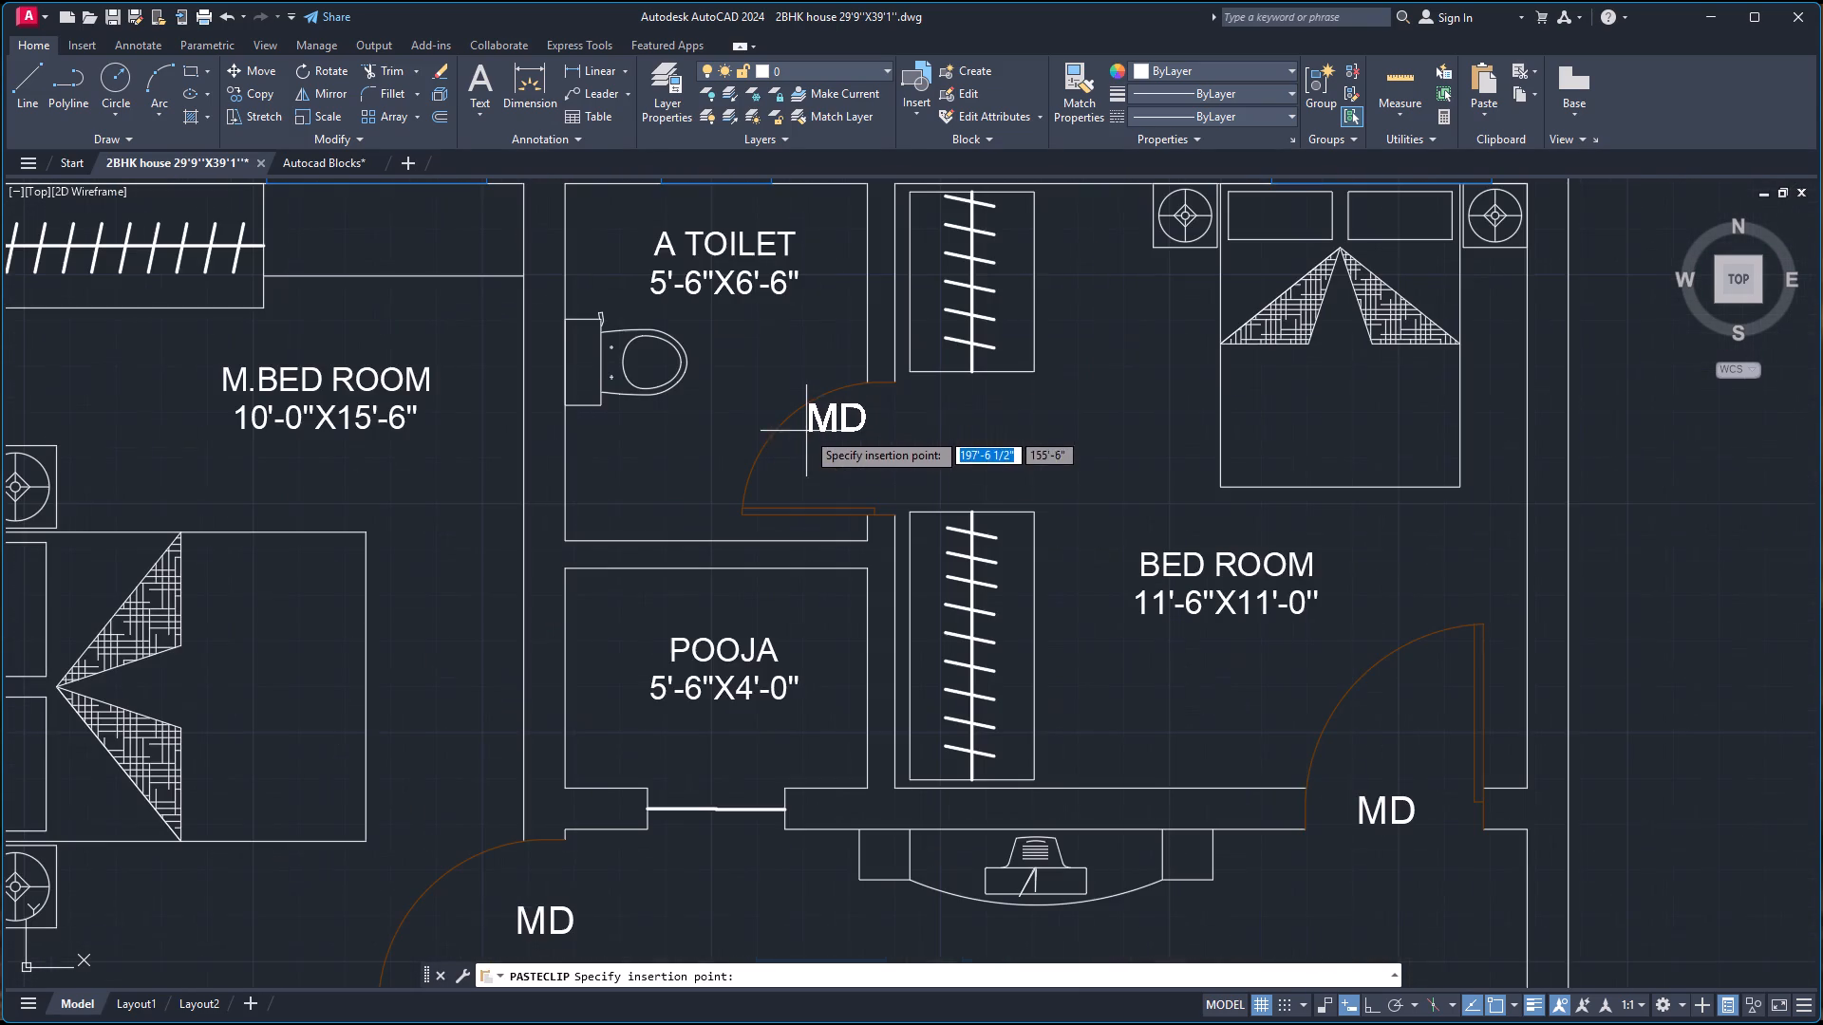
click(853, 464)
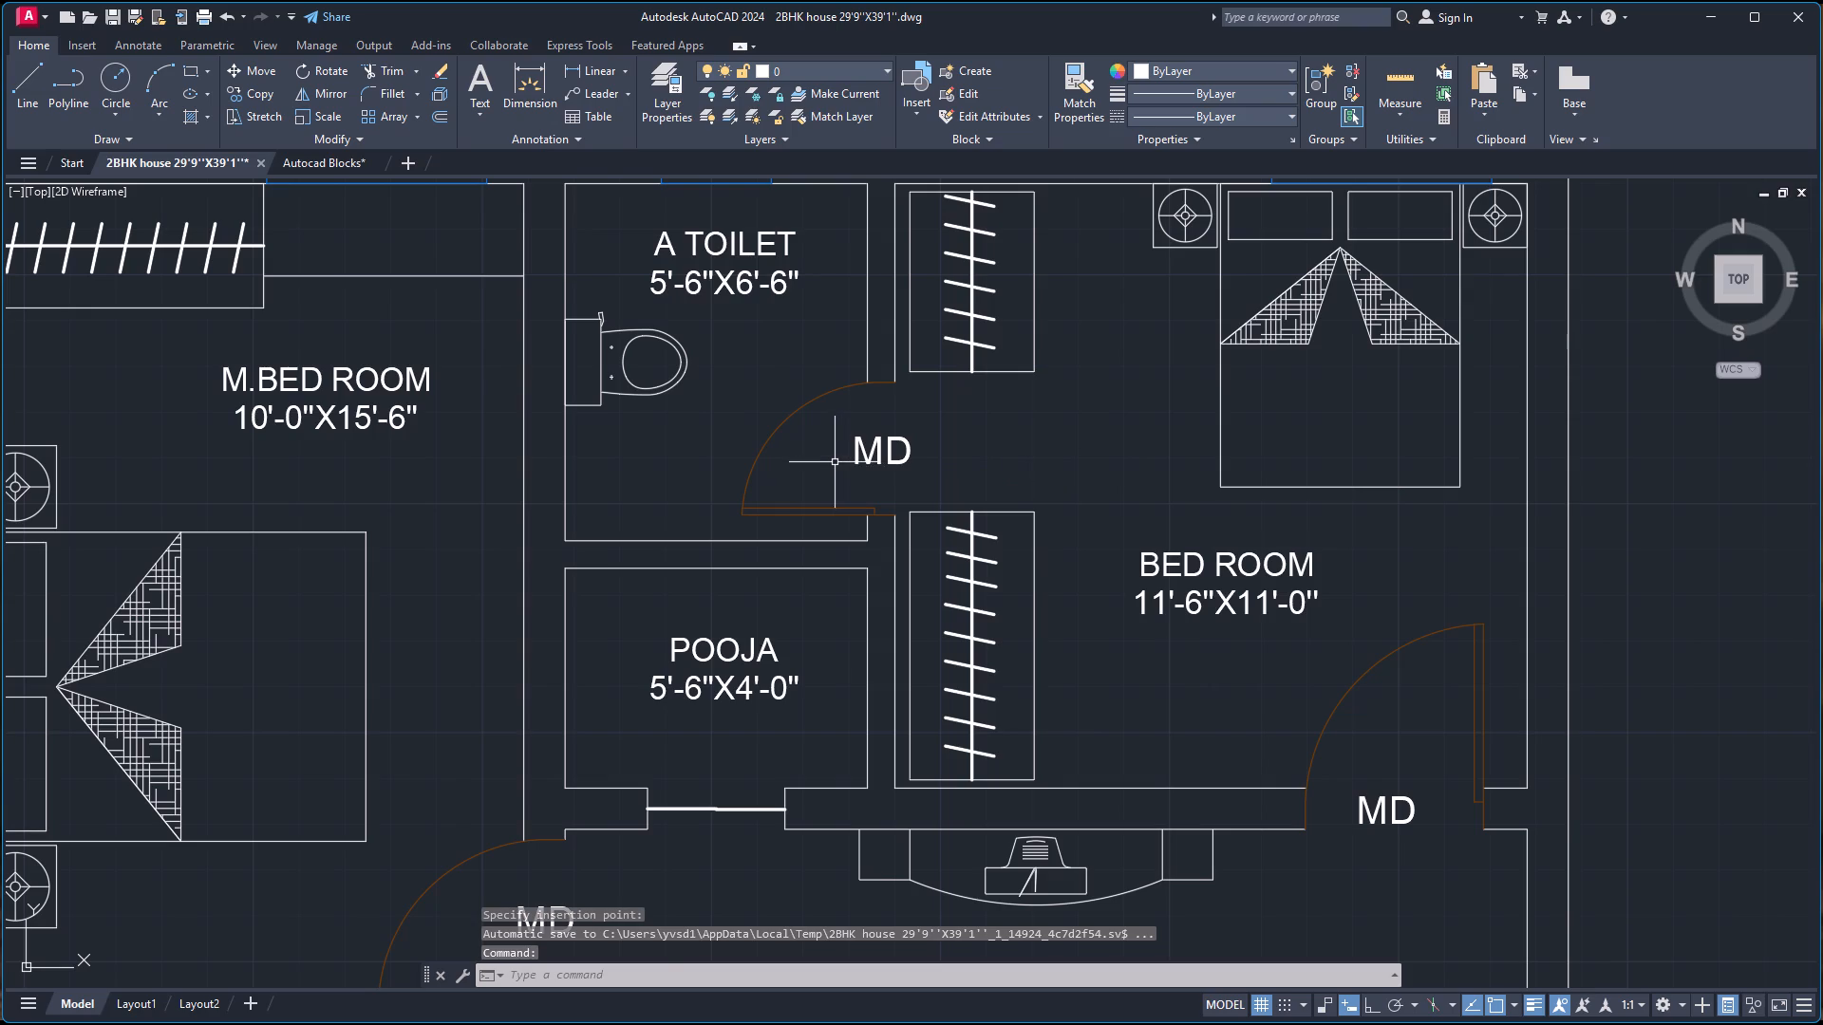
Change the MD labels at the bedroom door and the master bedroom door to D.
scroll(836, 460, down, 3)
scroll(931, 550, up, 1)
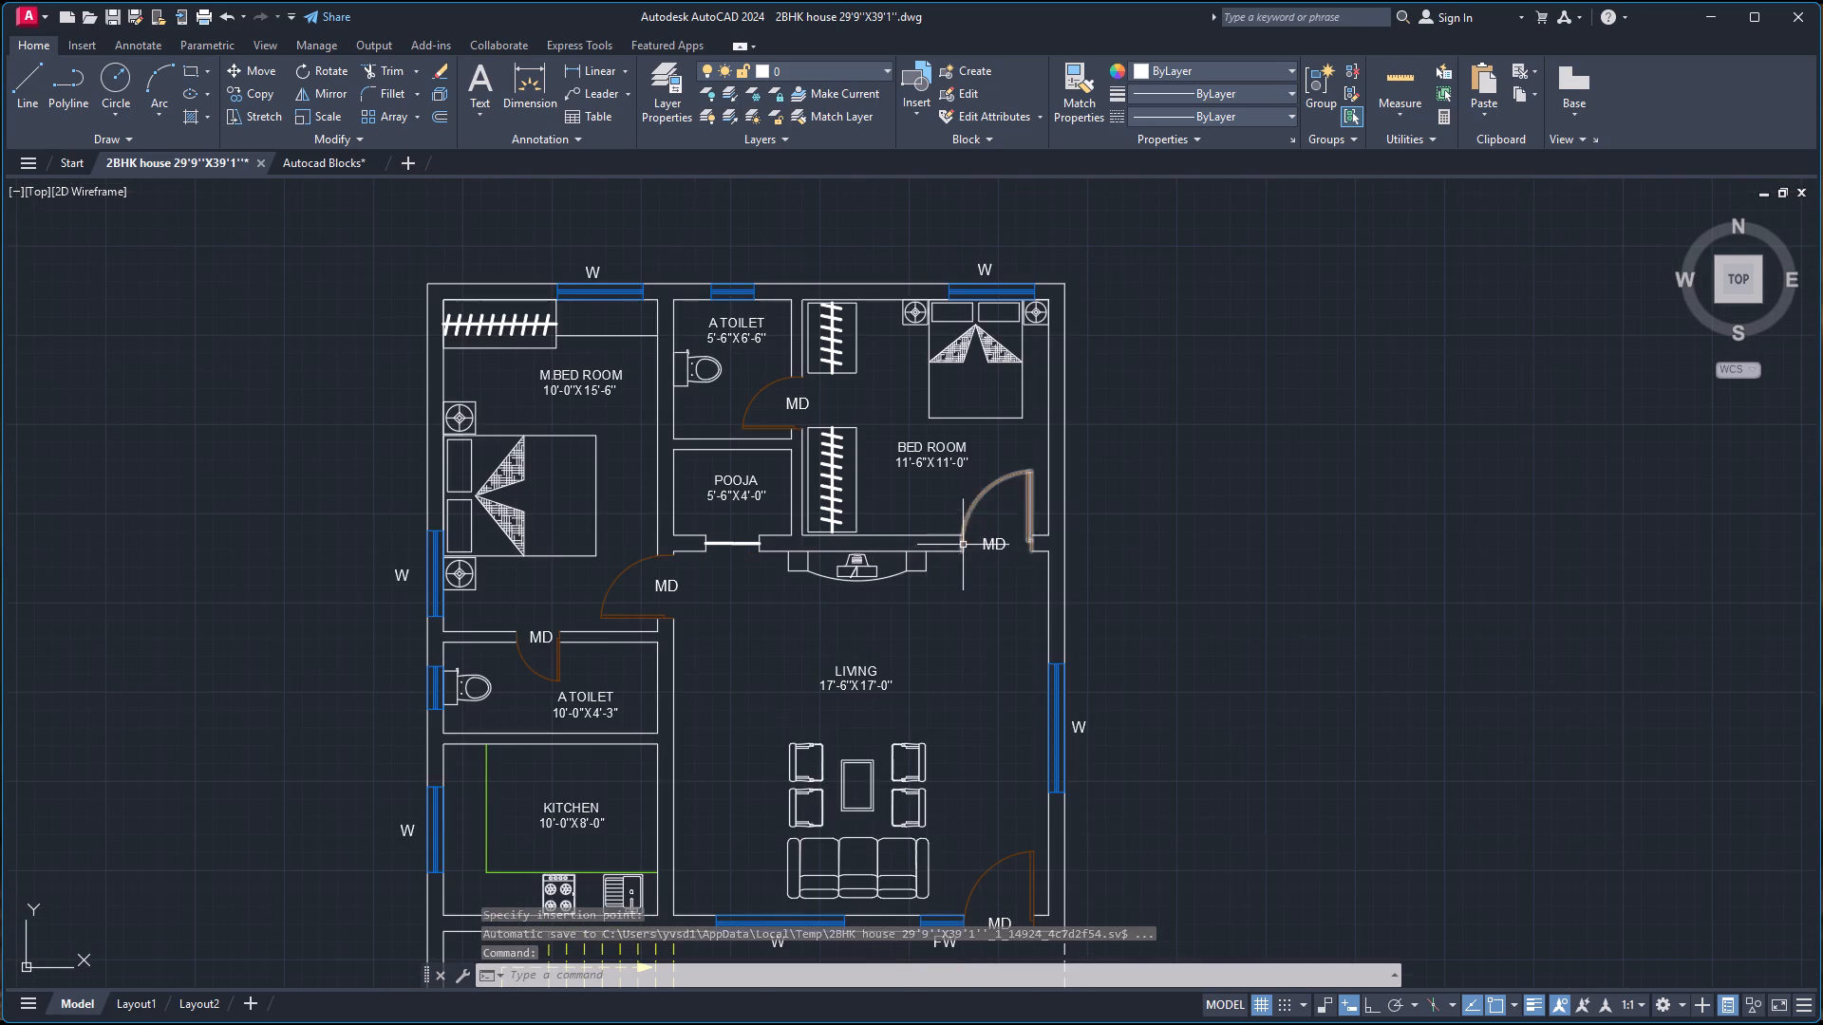
double_click(984, 546)
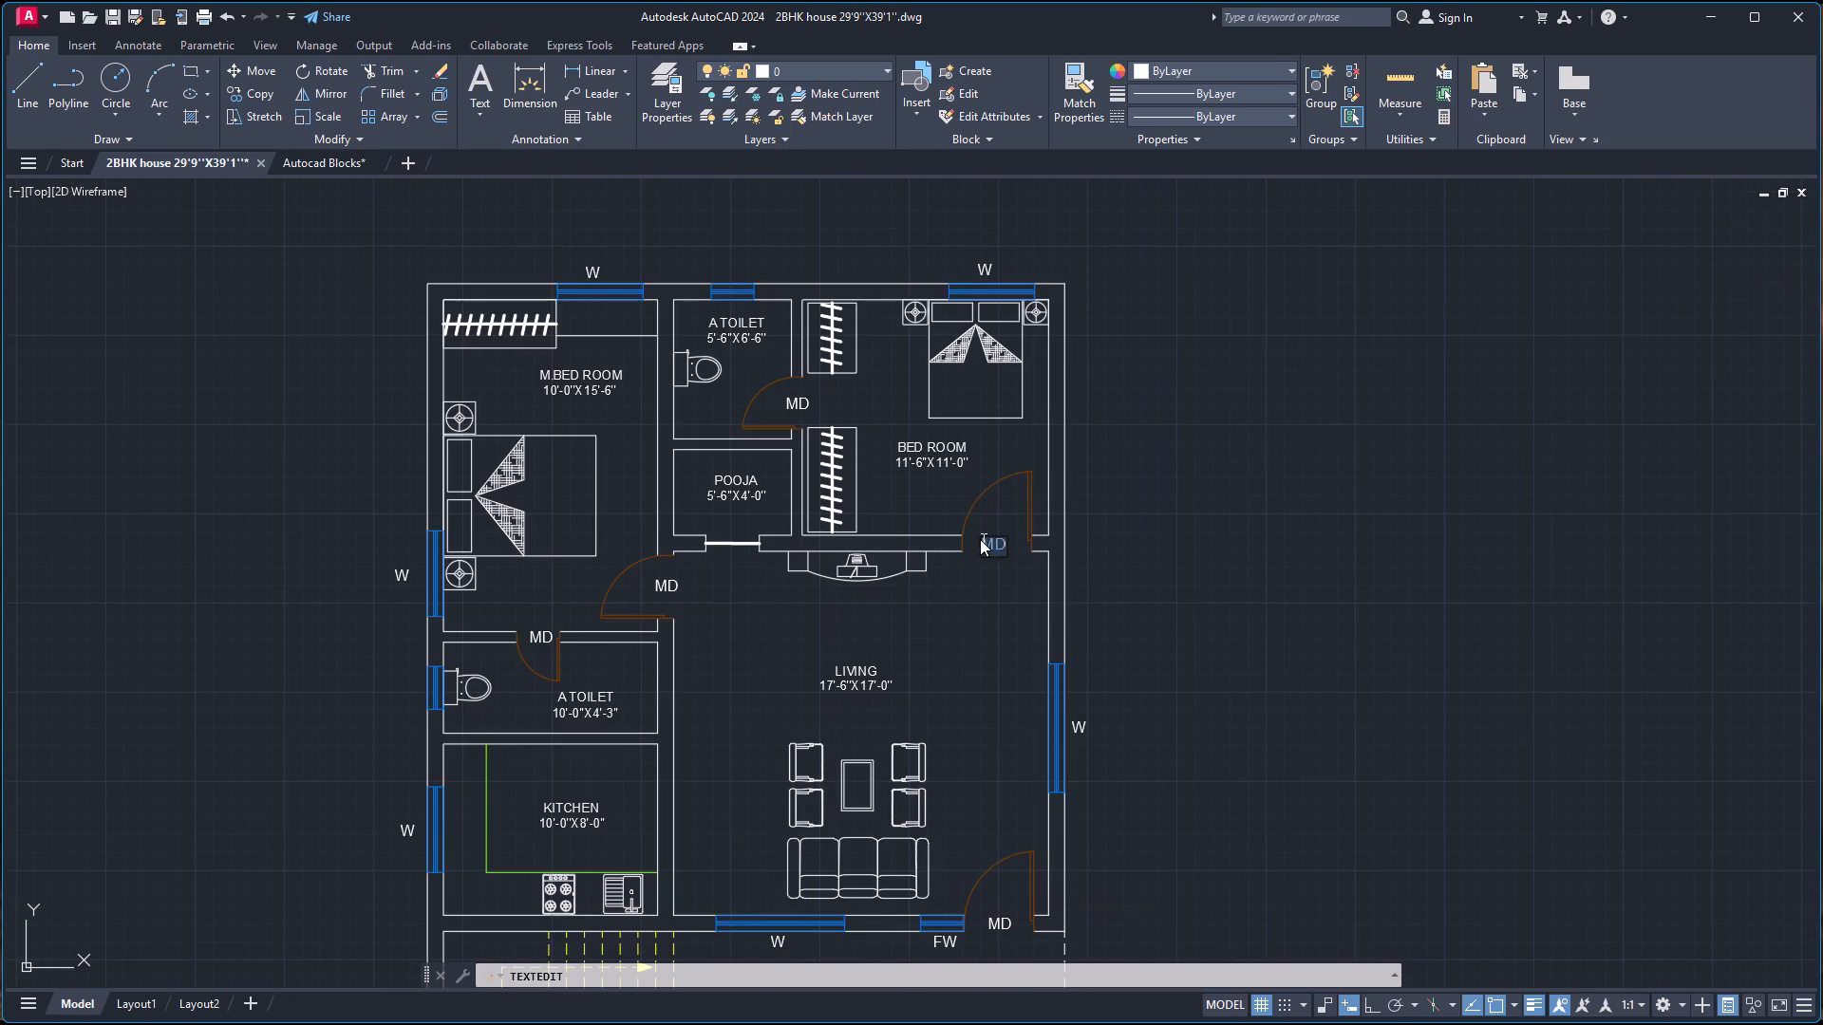
key(d)
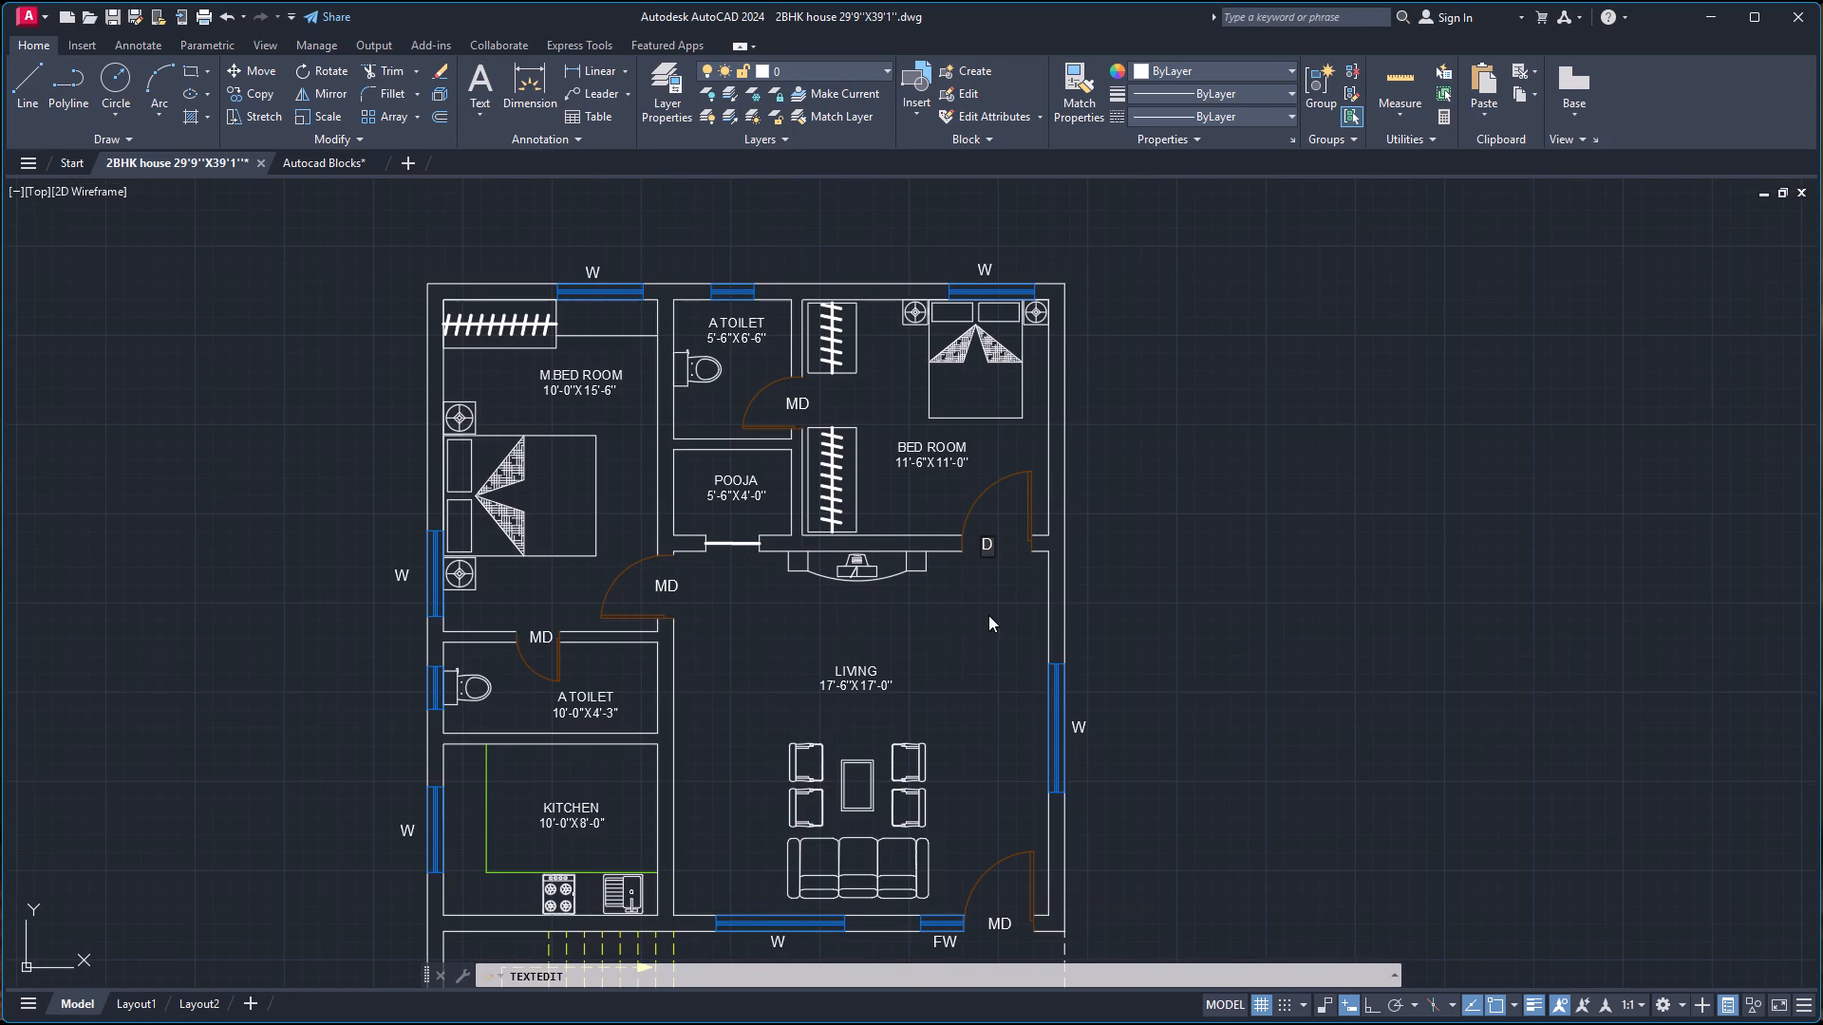
click(988, 613)
double_click(667, 593)
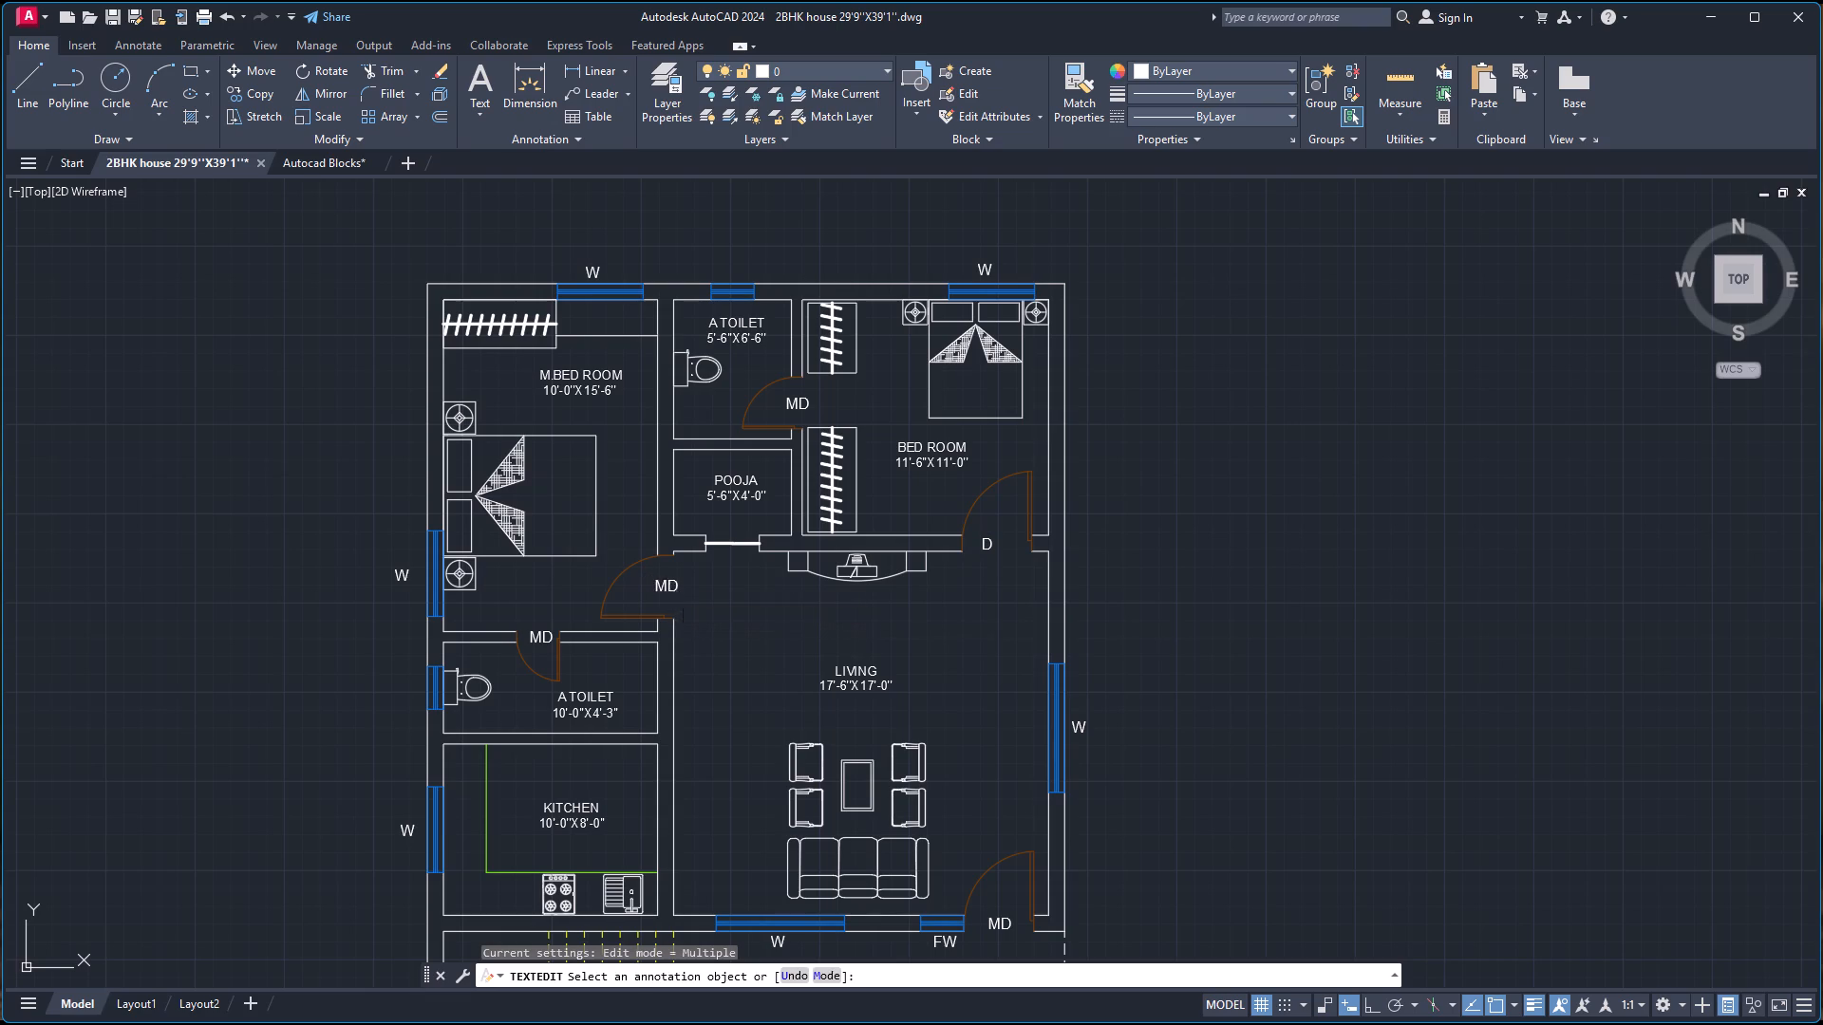
key(d)
click(760, 641)
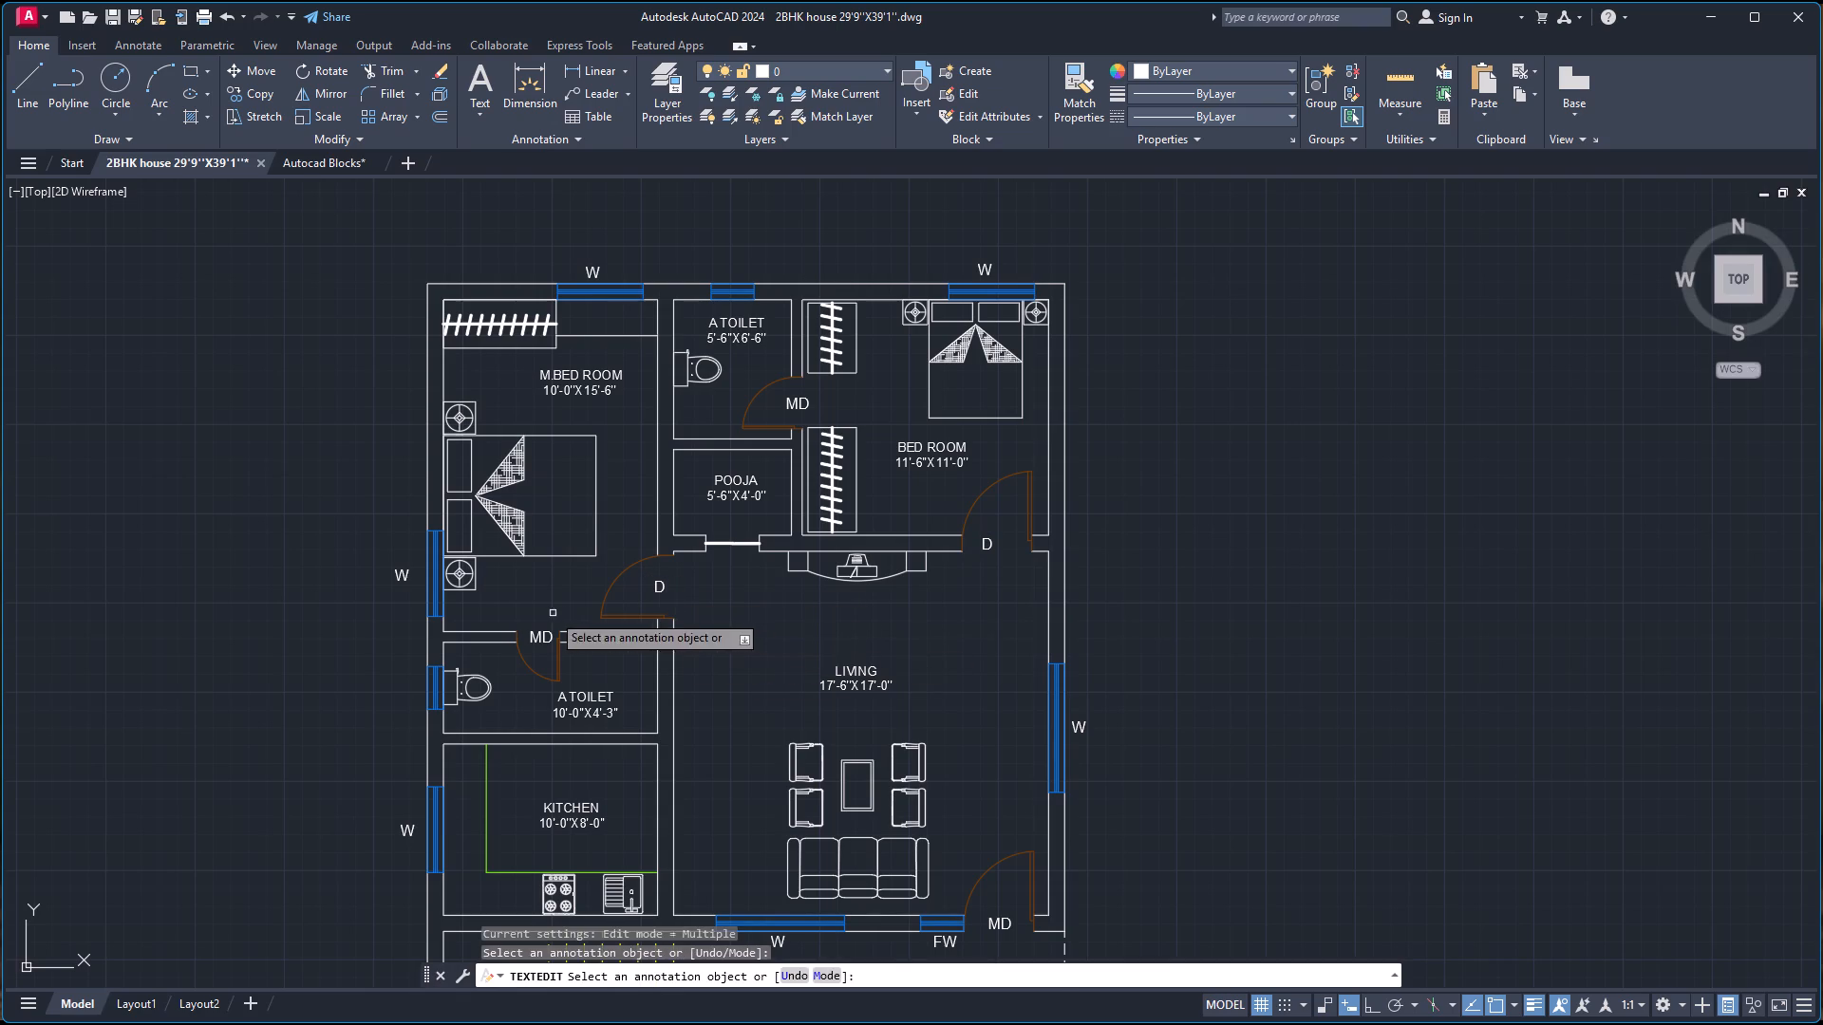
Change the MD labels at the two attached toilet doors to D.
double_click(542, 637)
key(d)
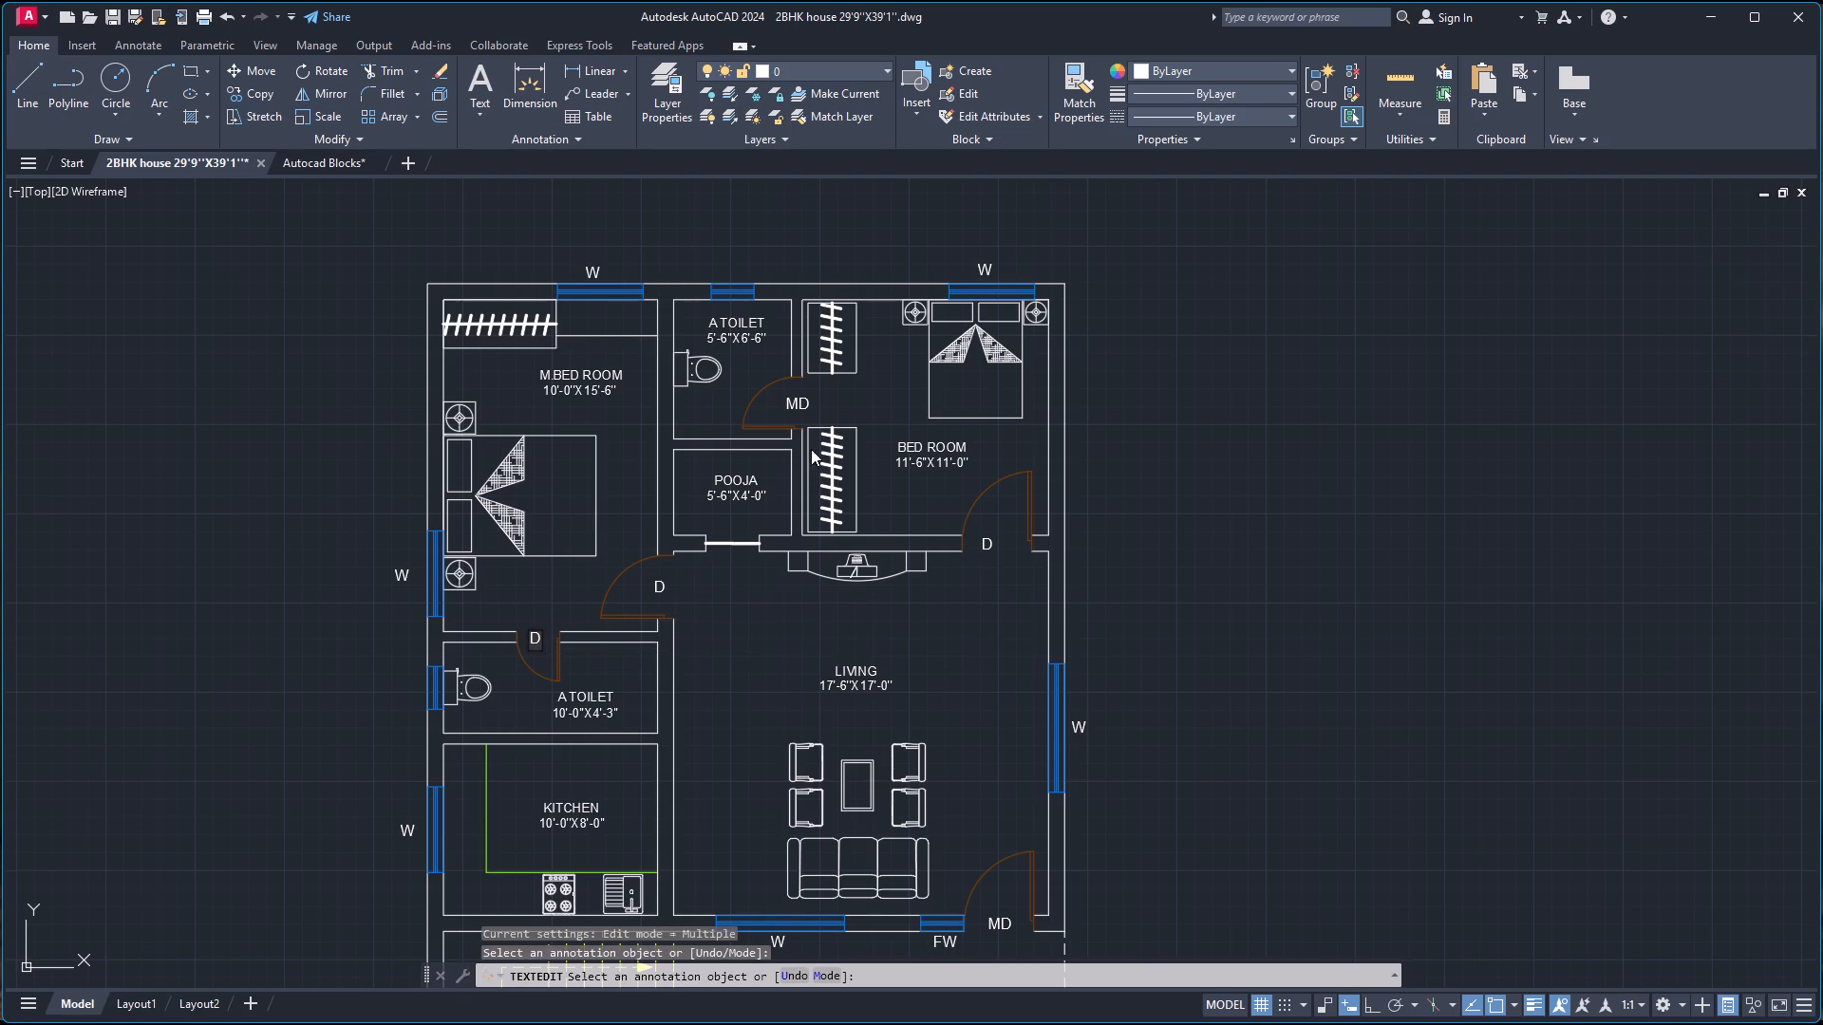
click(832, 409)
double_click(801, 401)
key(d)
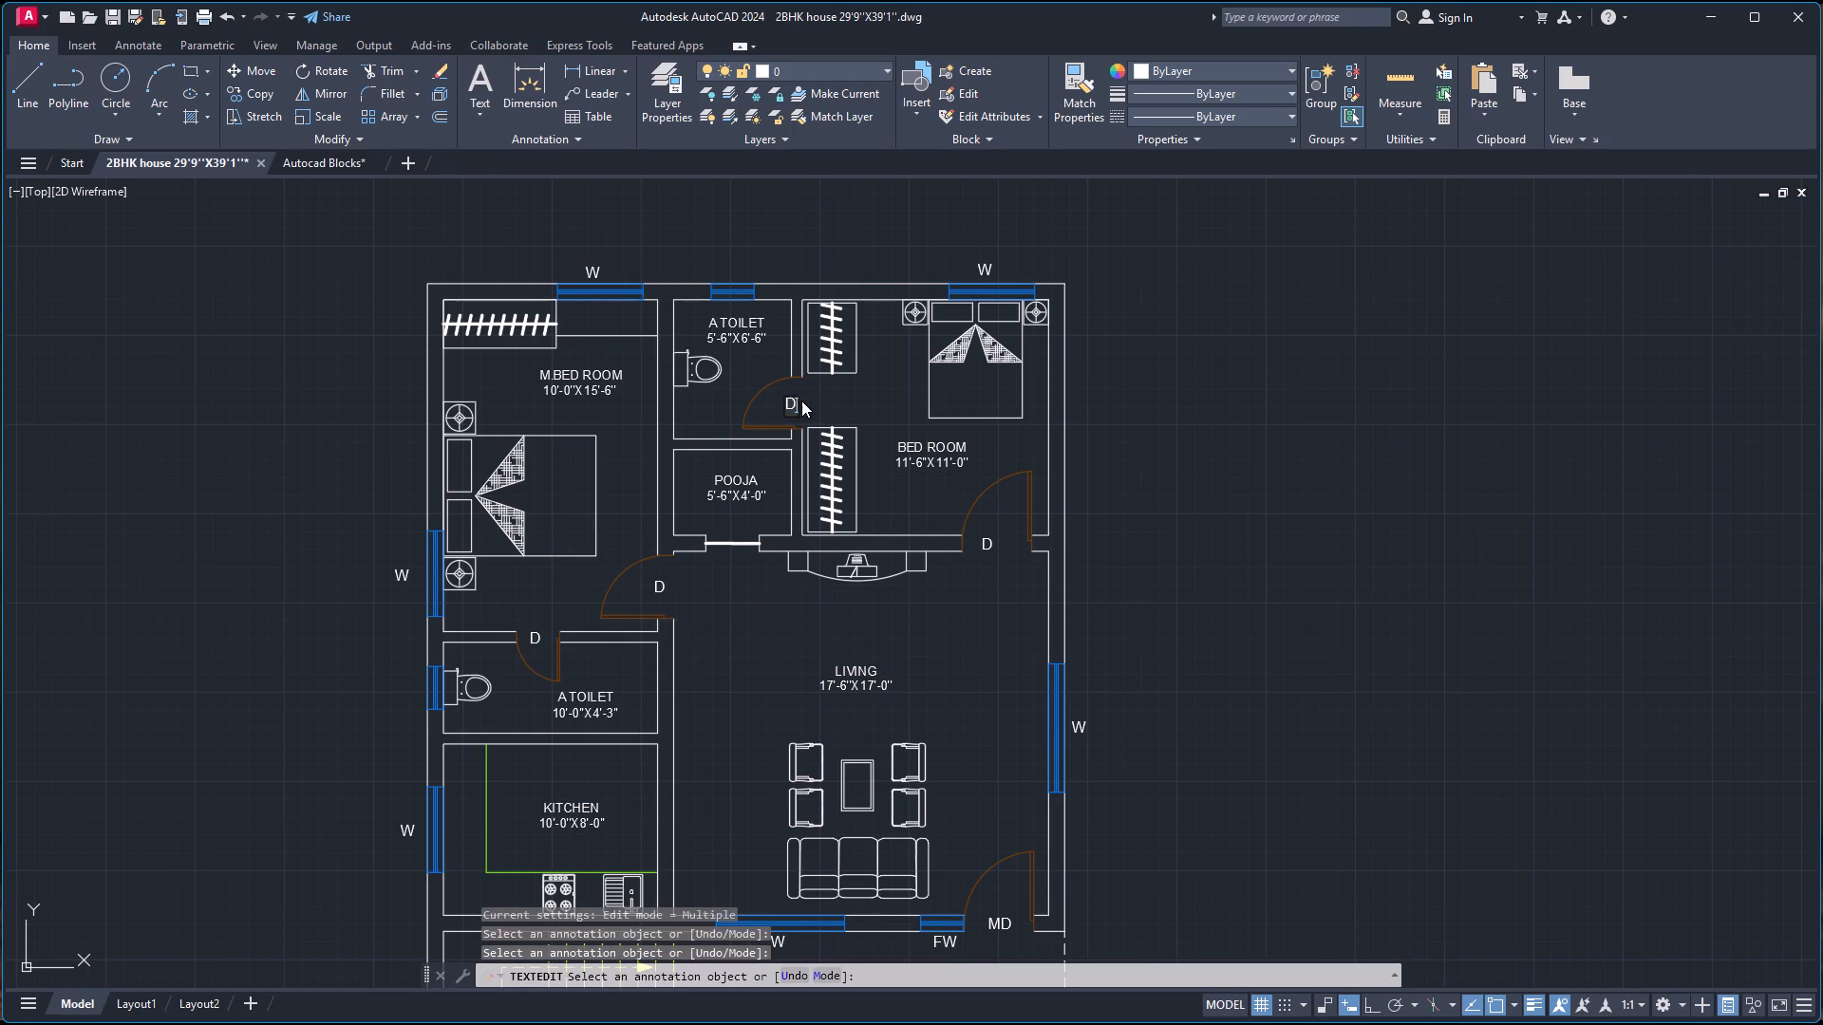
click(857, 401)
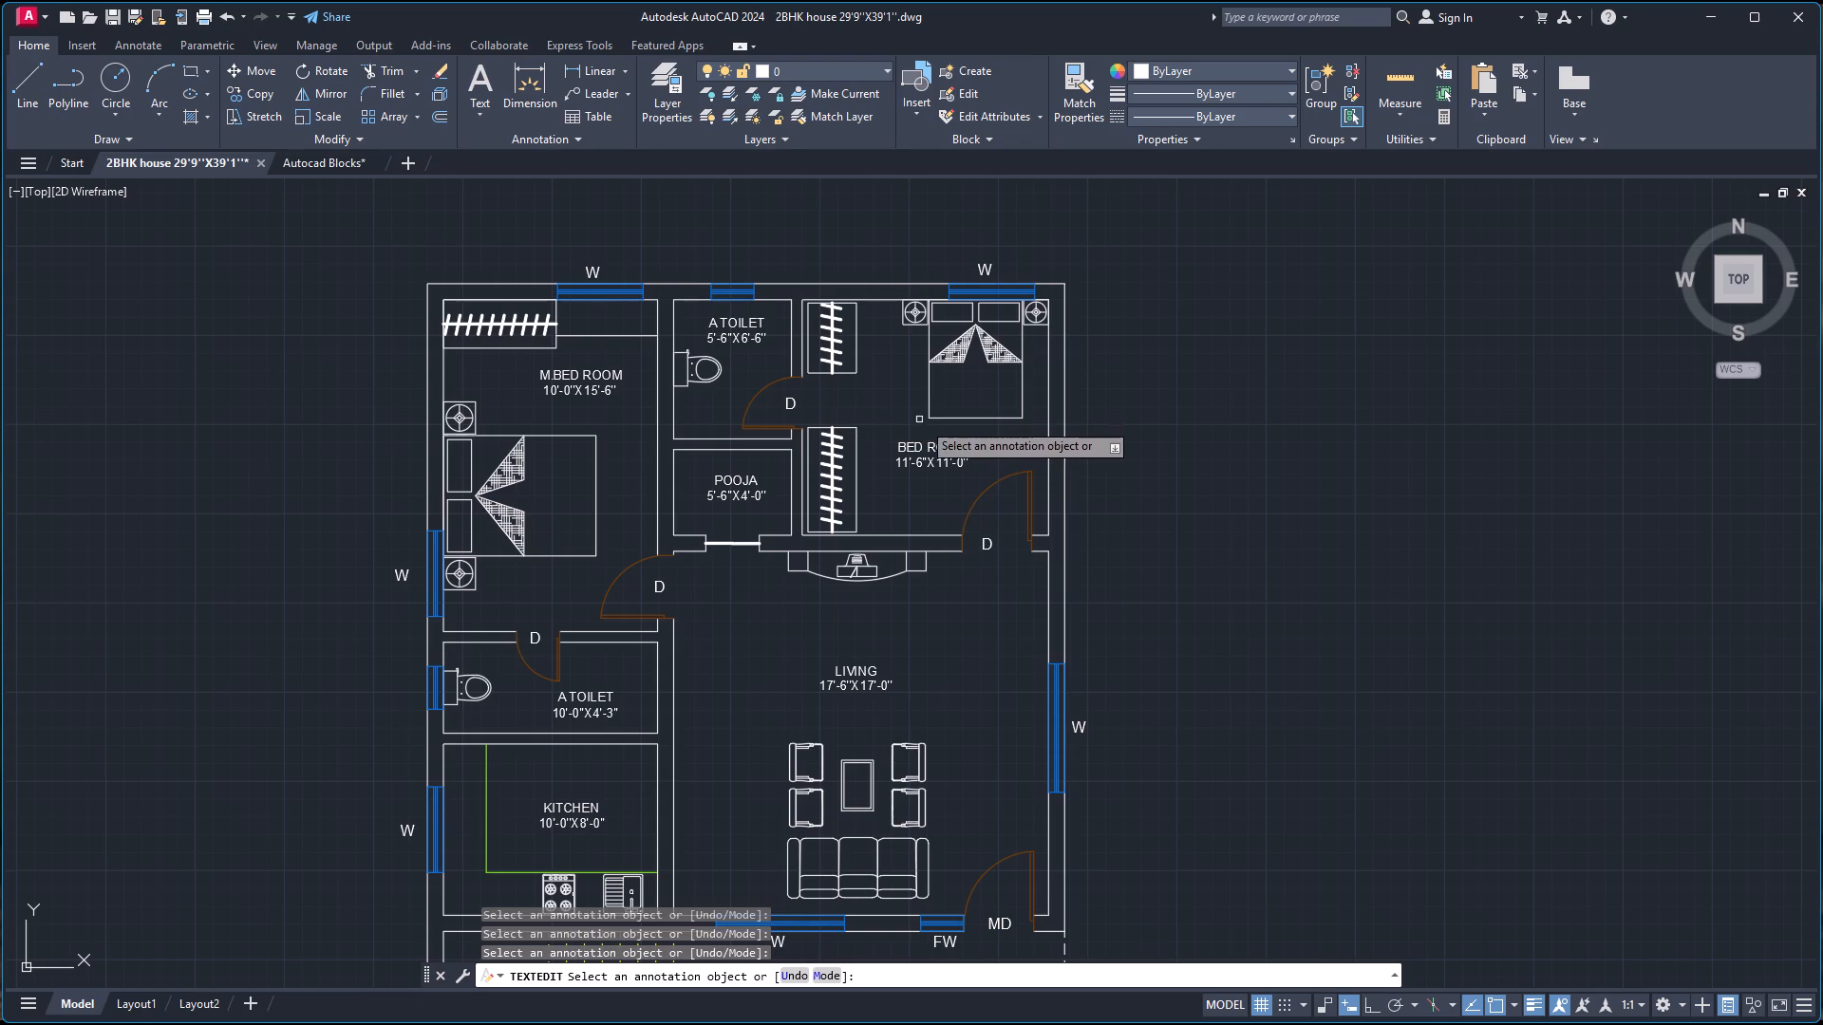
Change the labels at the two attached toilet doors to D1.
double_click(791, 408)
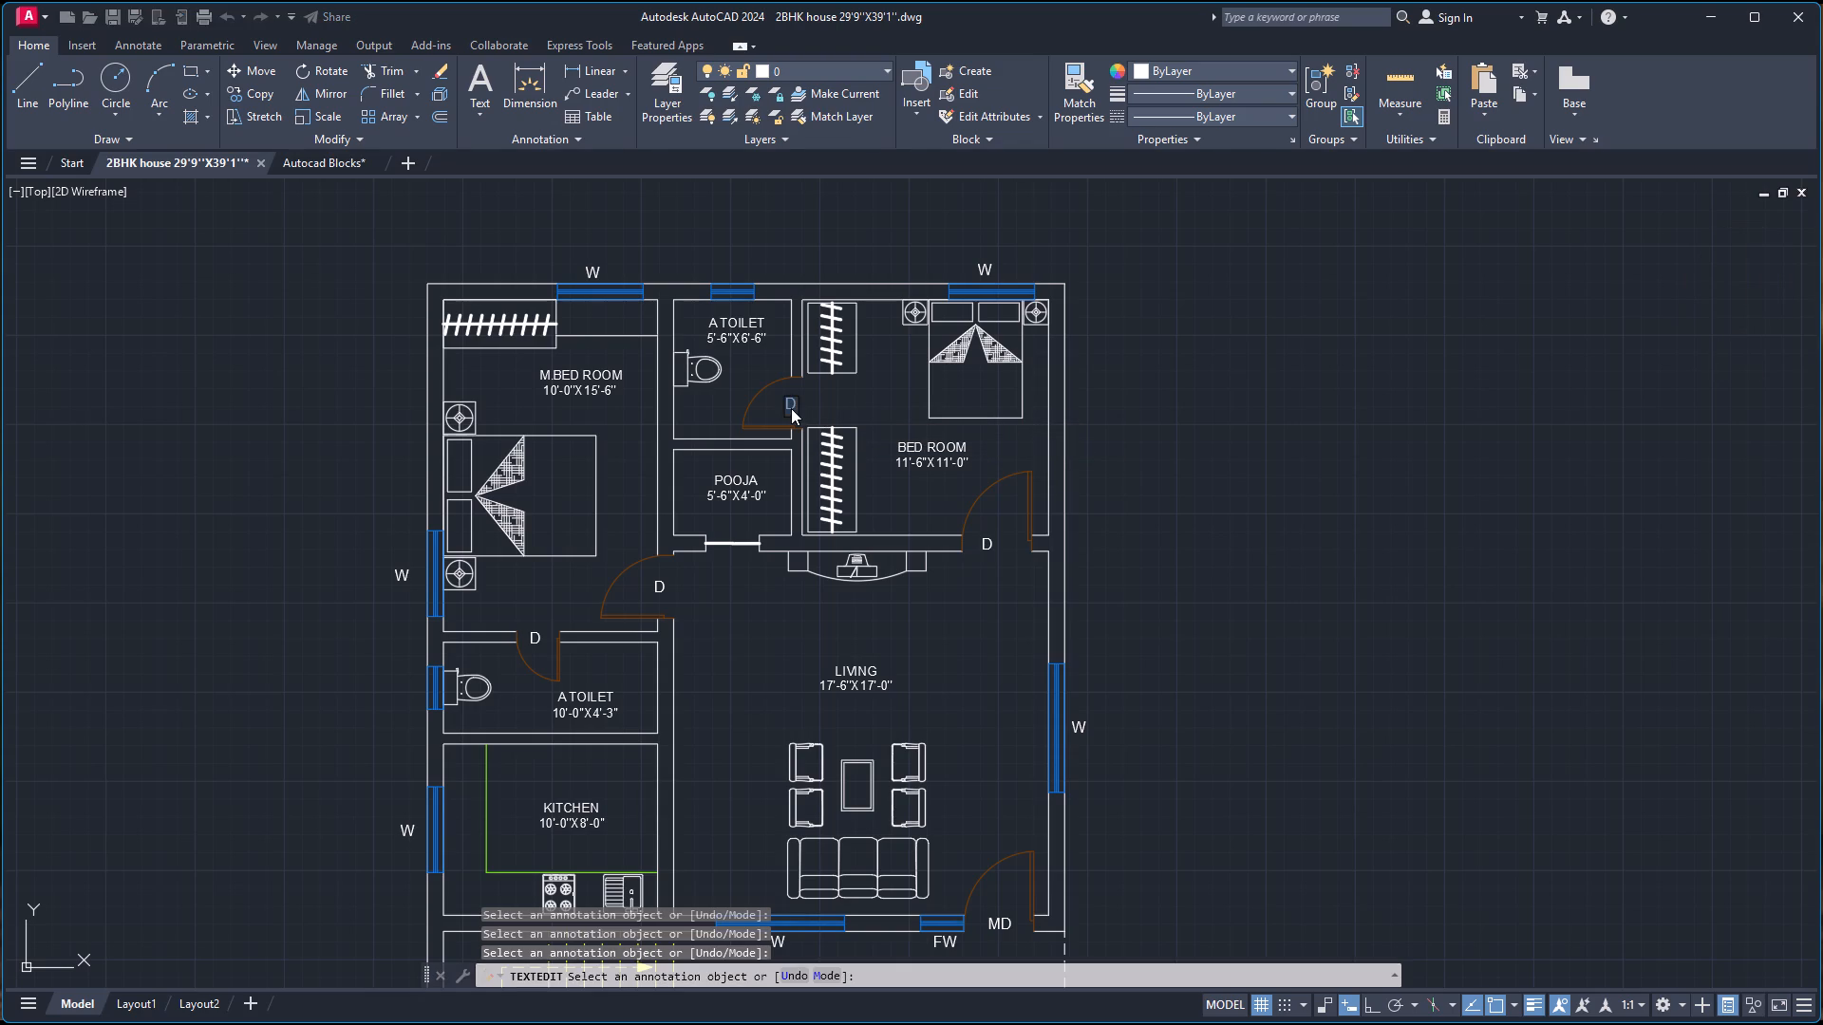
text(D1)
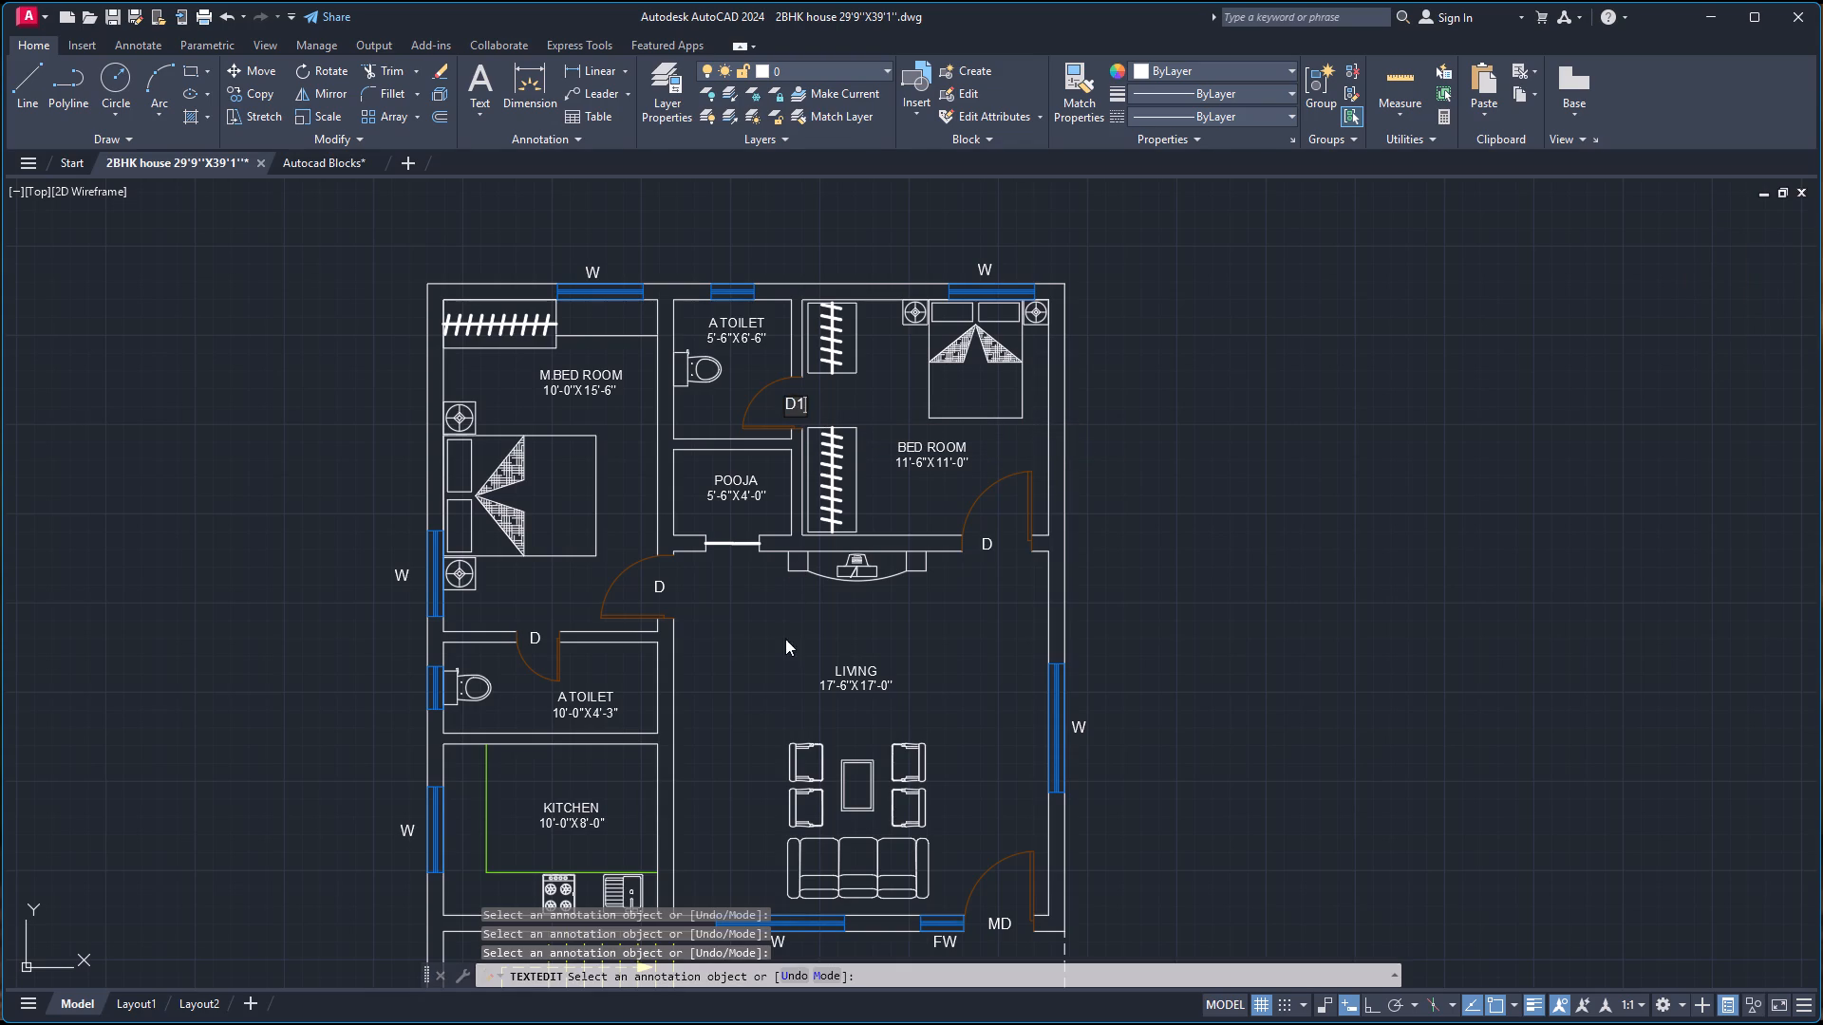
click(785, 639)
double_click(536, 643)
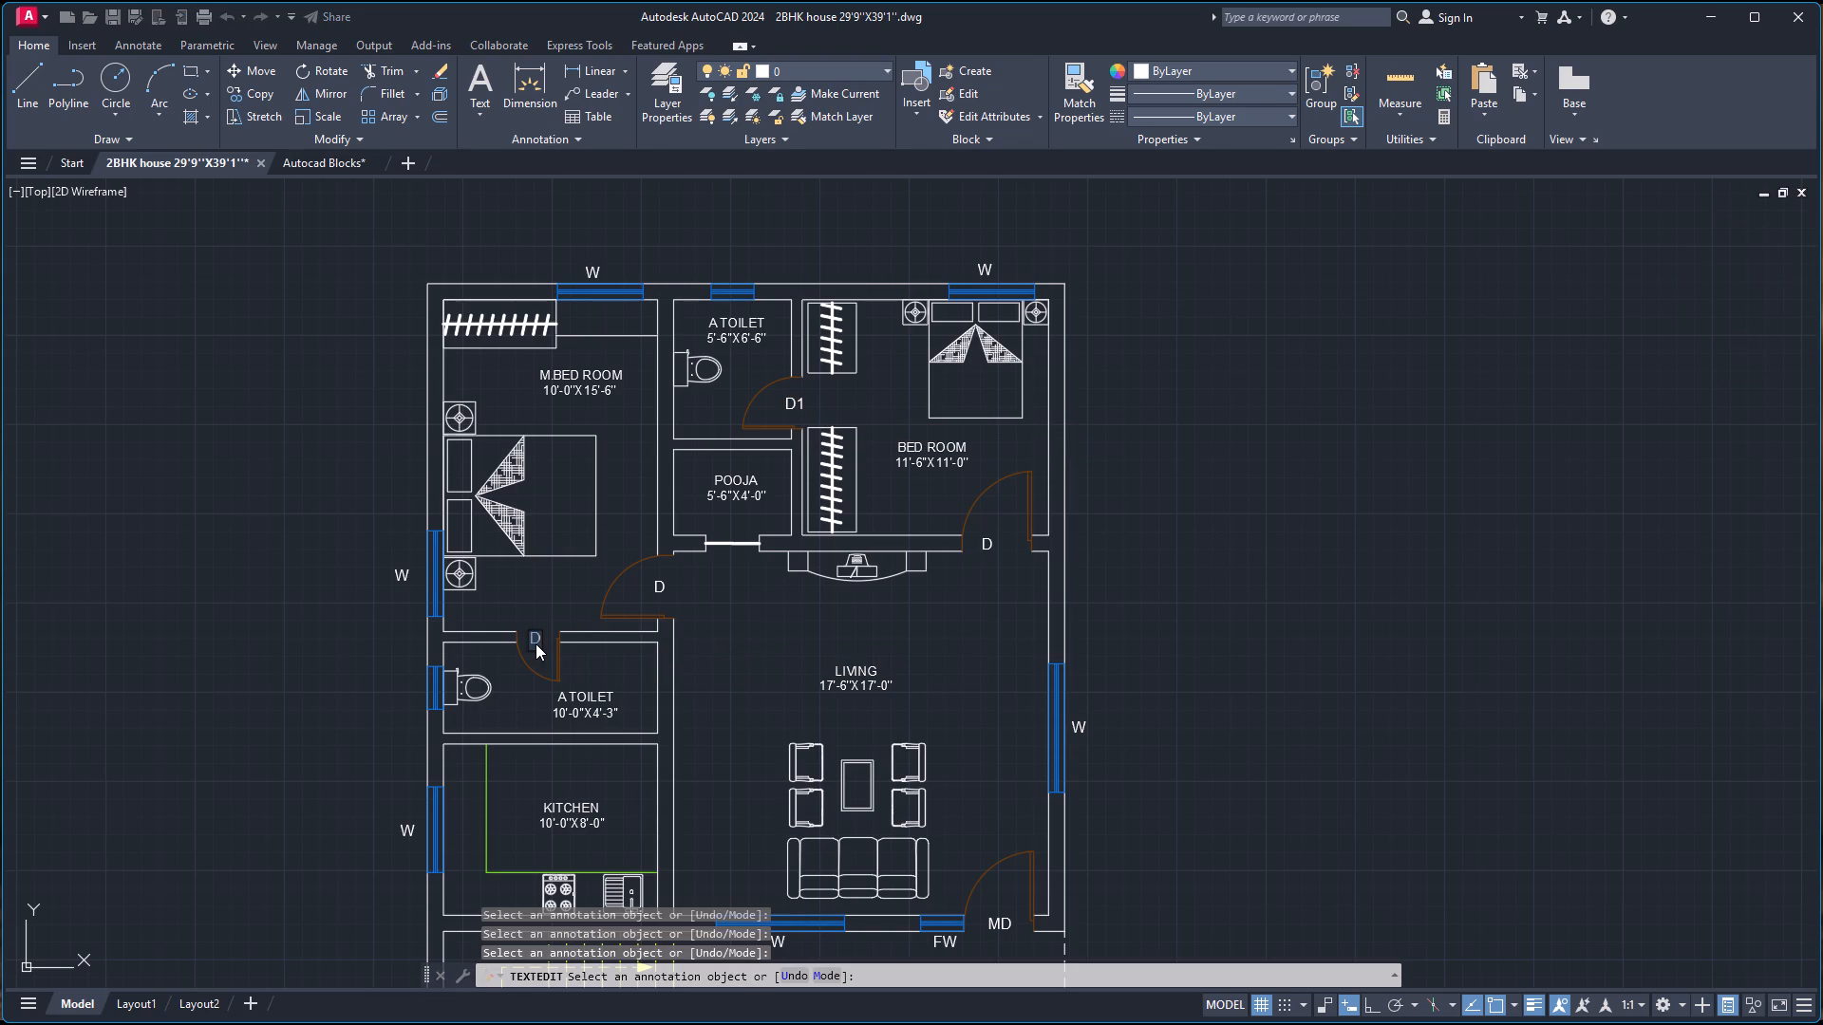
text(D1)
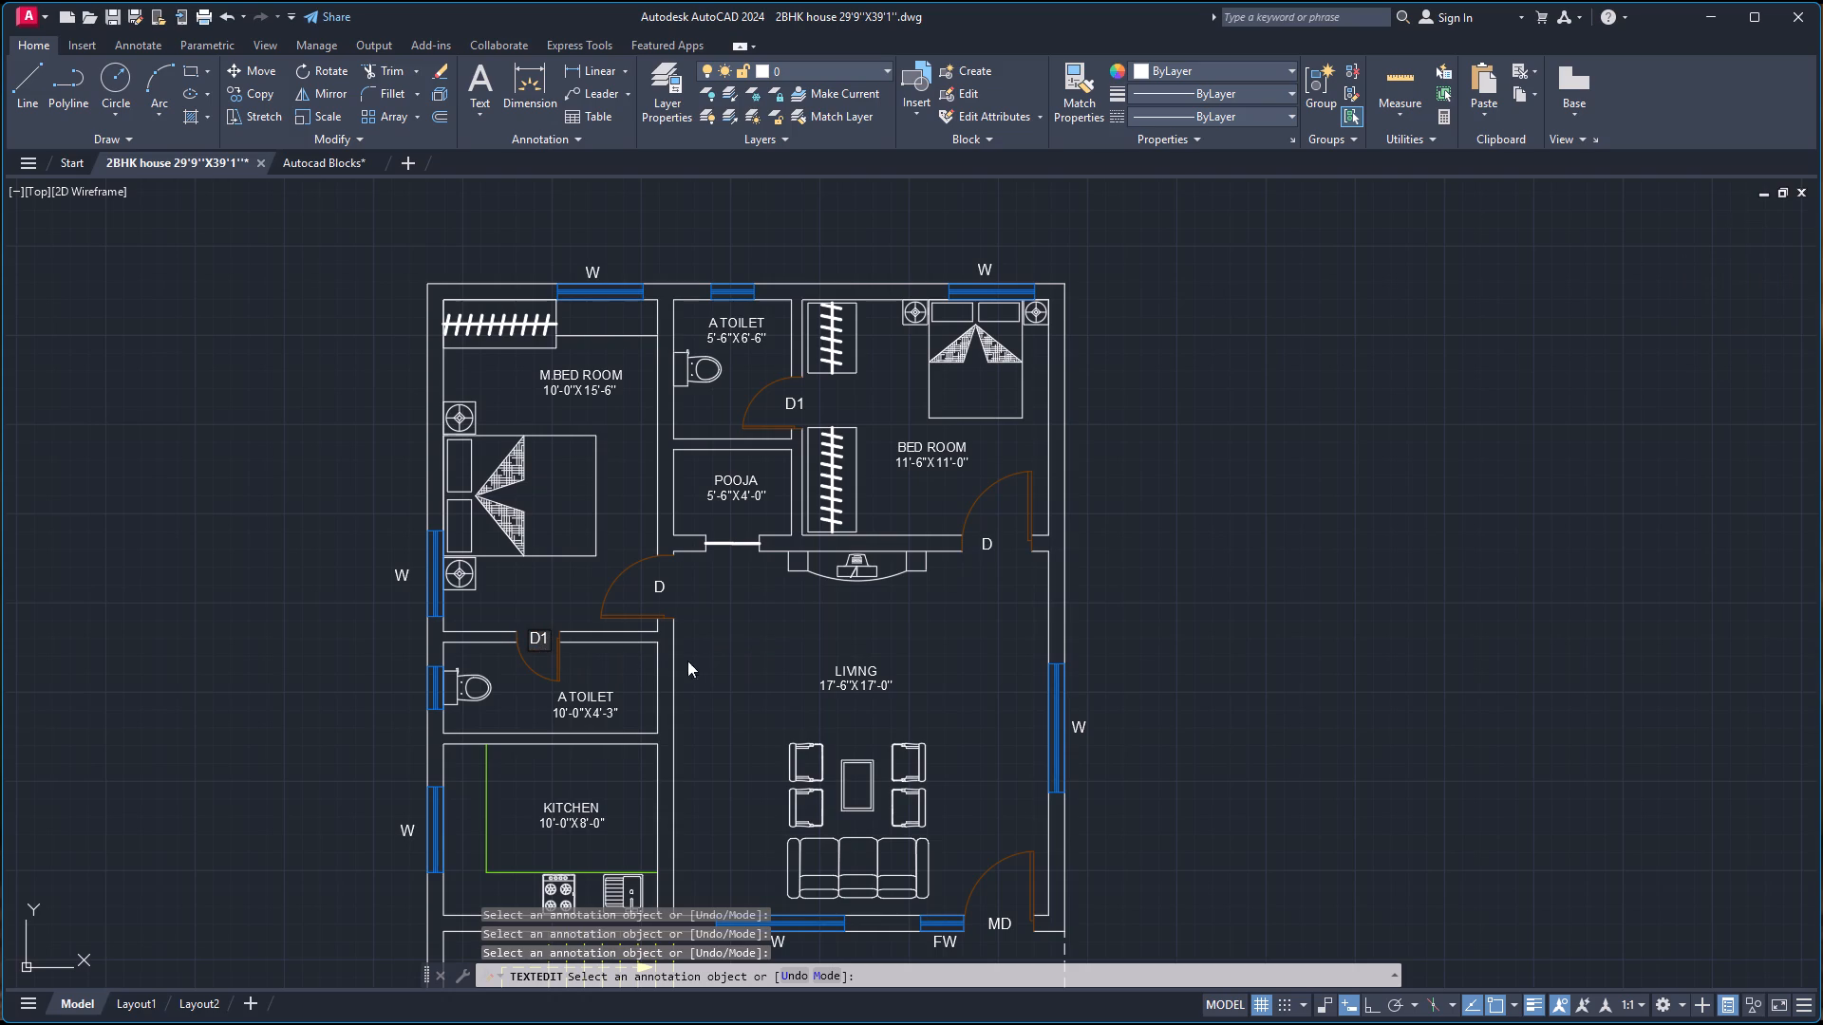
click(781, 628)
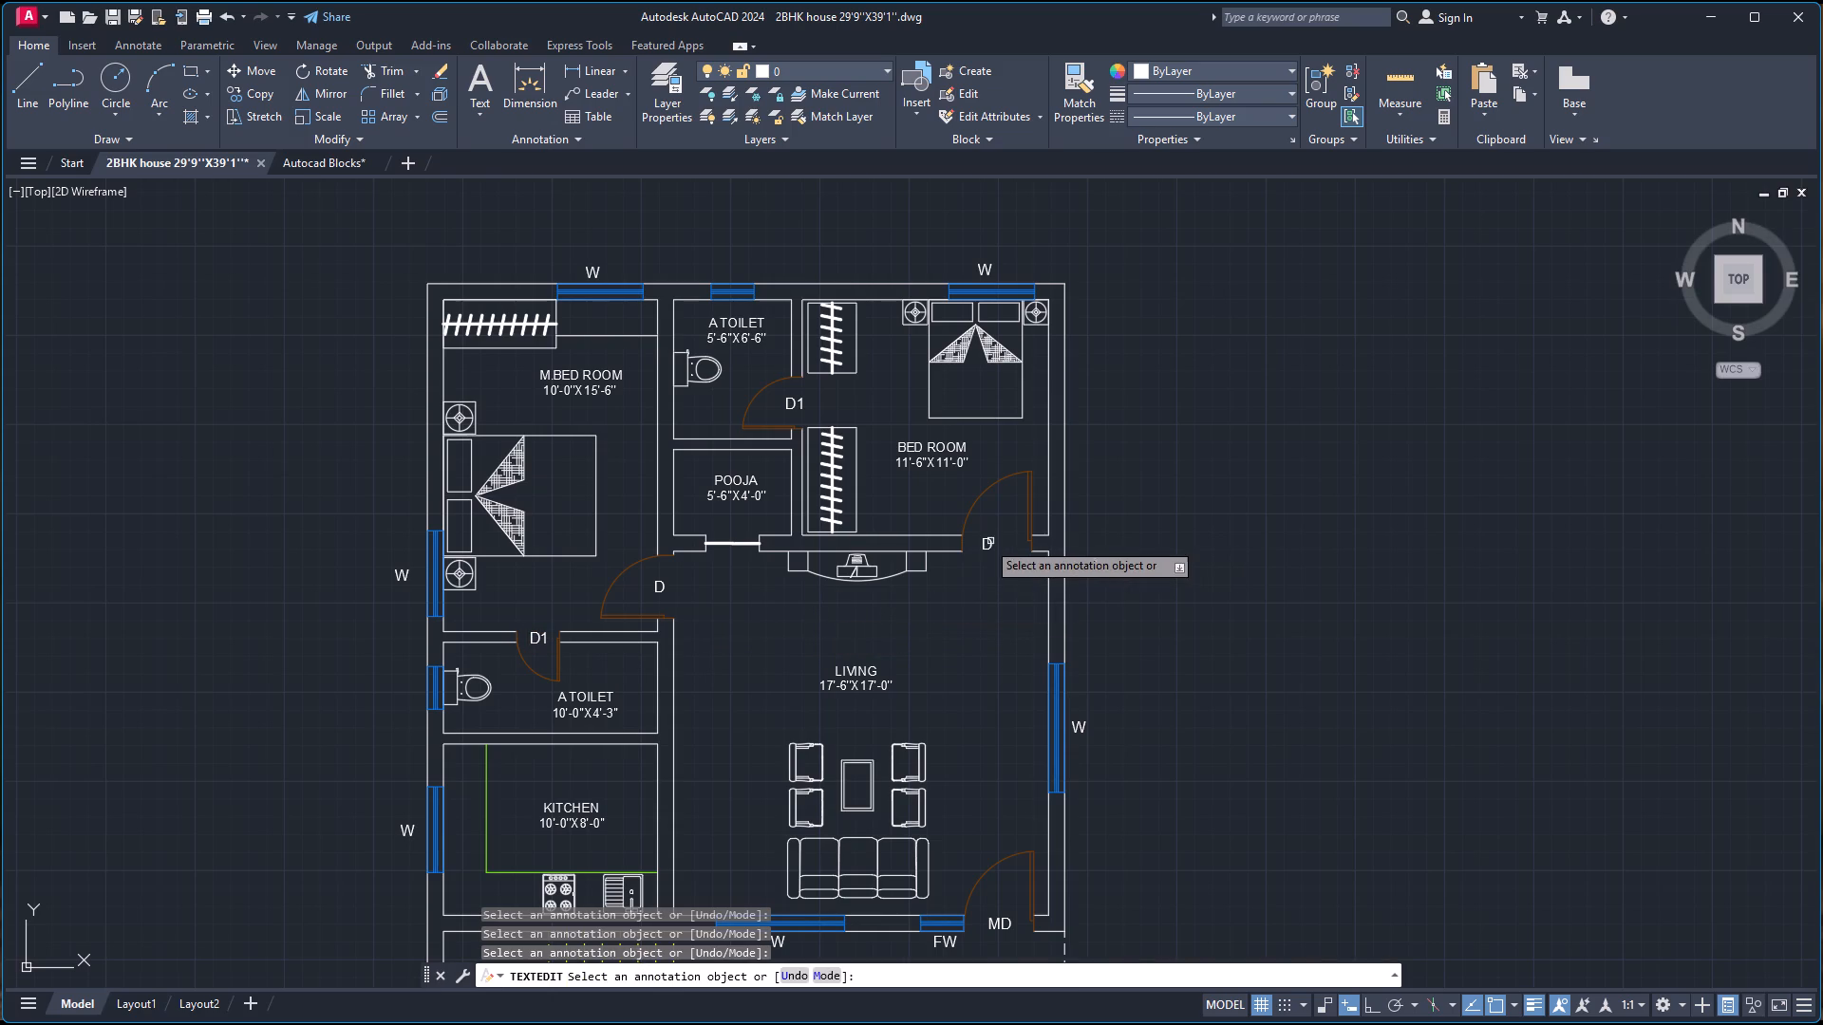
Move the D label at the bedroom door about 4 1/2" east, towards the middle of the door opening.
click(990, 541)
key(Escape)
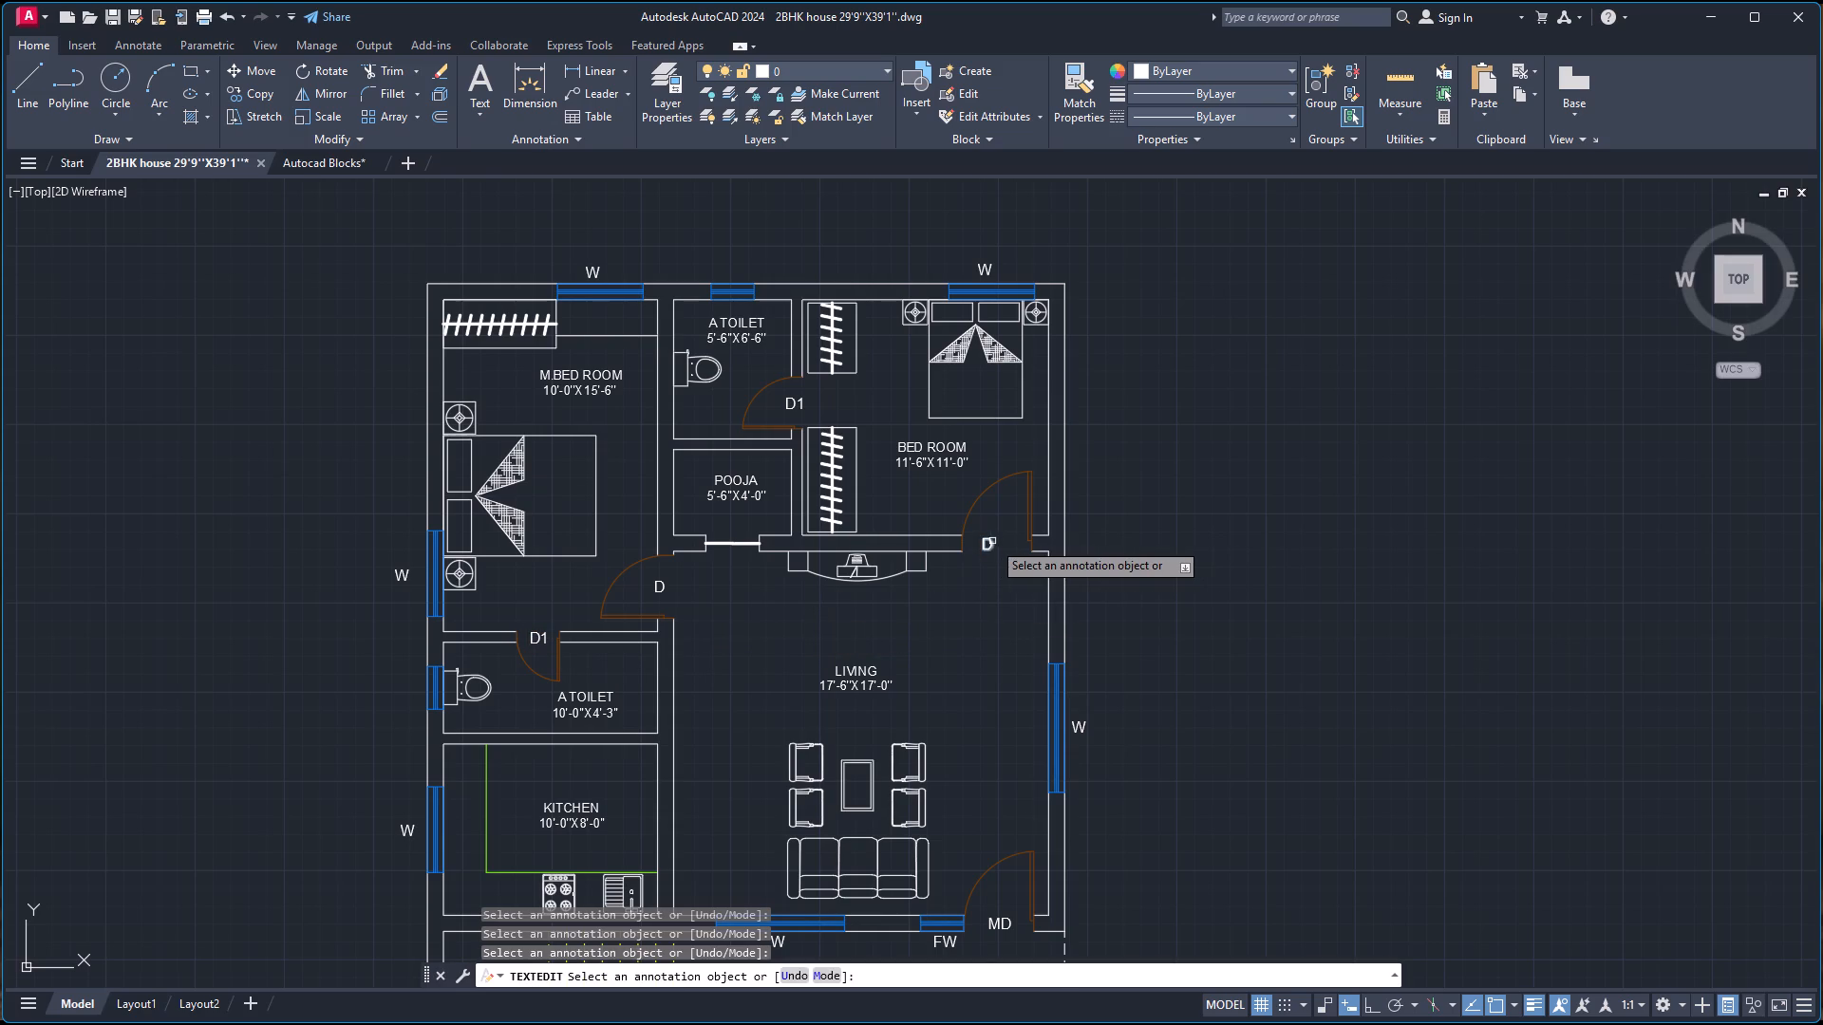
click(989, 541)
scroll(993, 541, up, 4)
key(Escape)
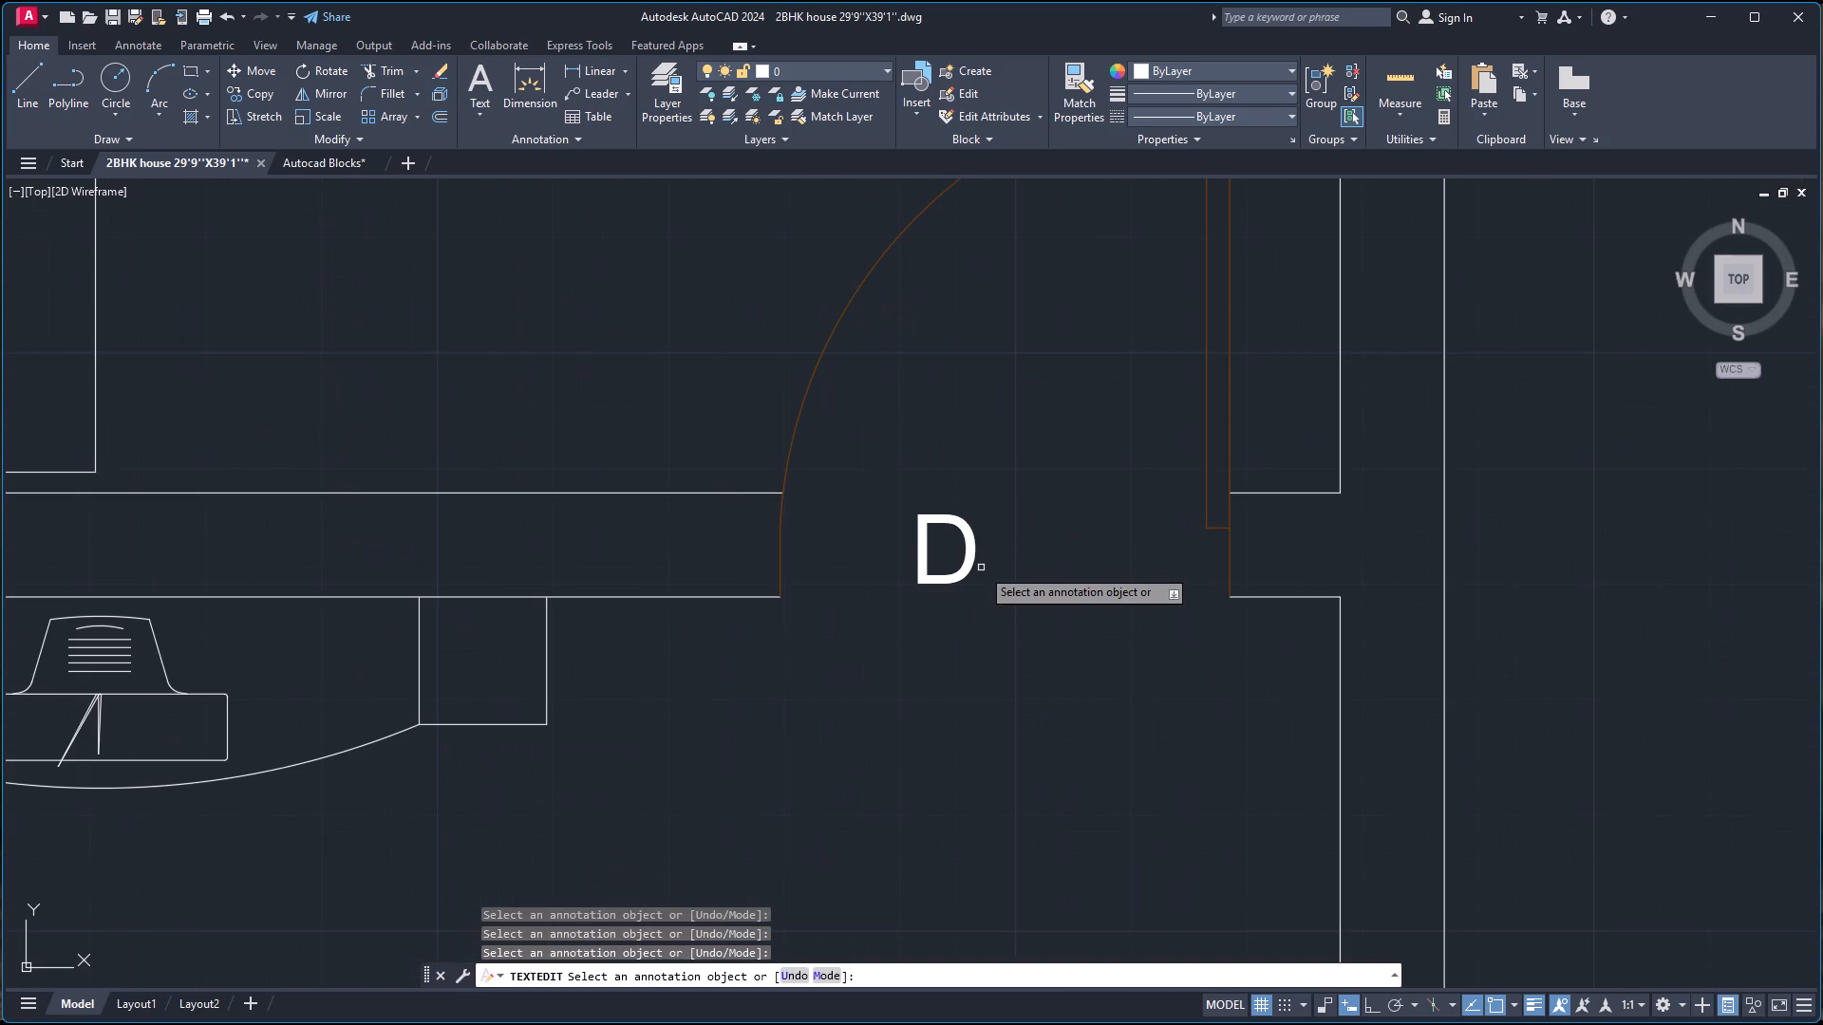
key(Escape)
click(965, 568)
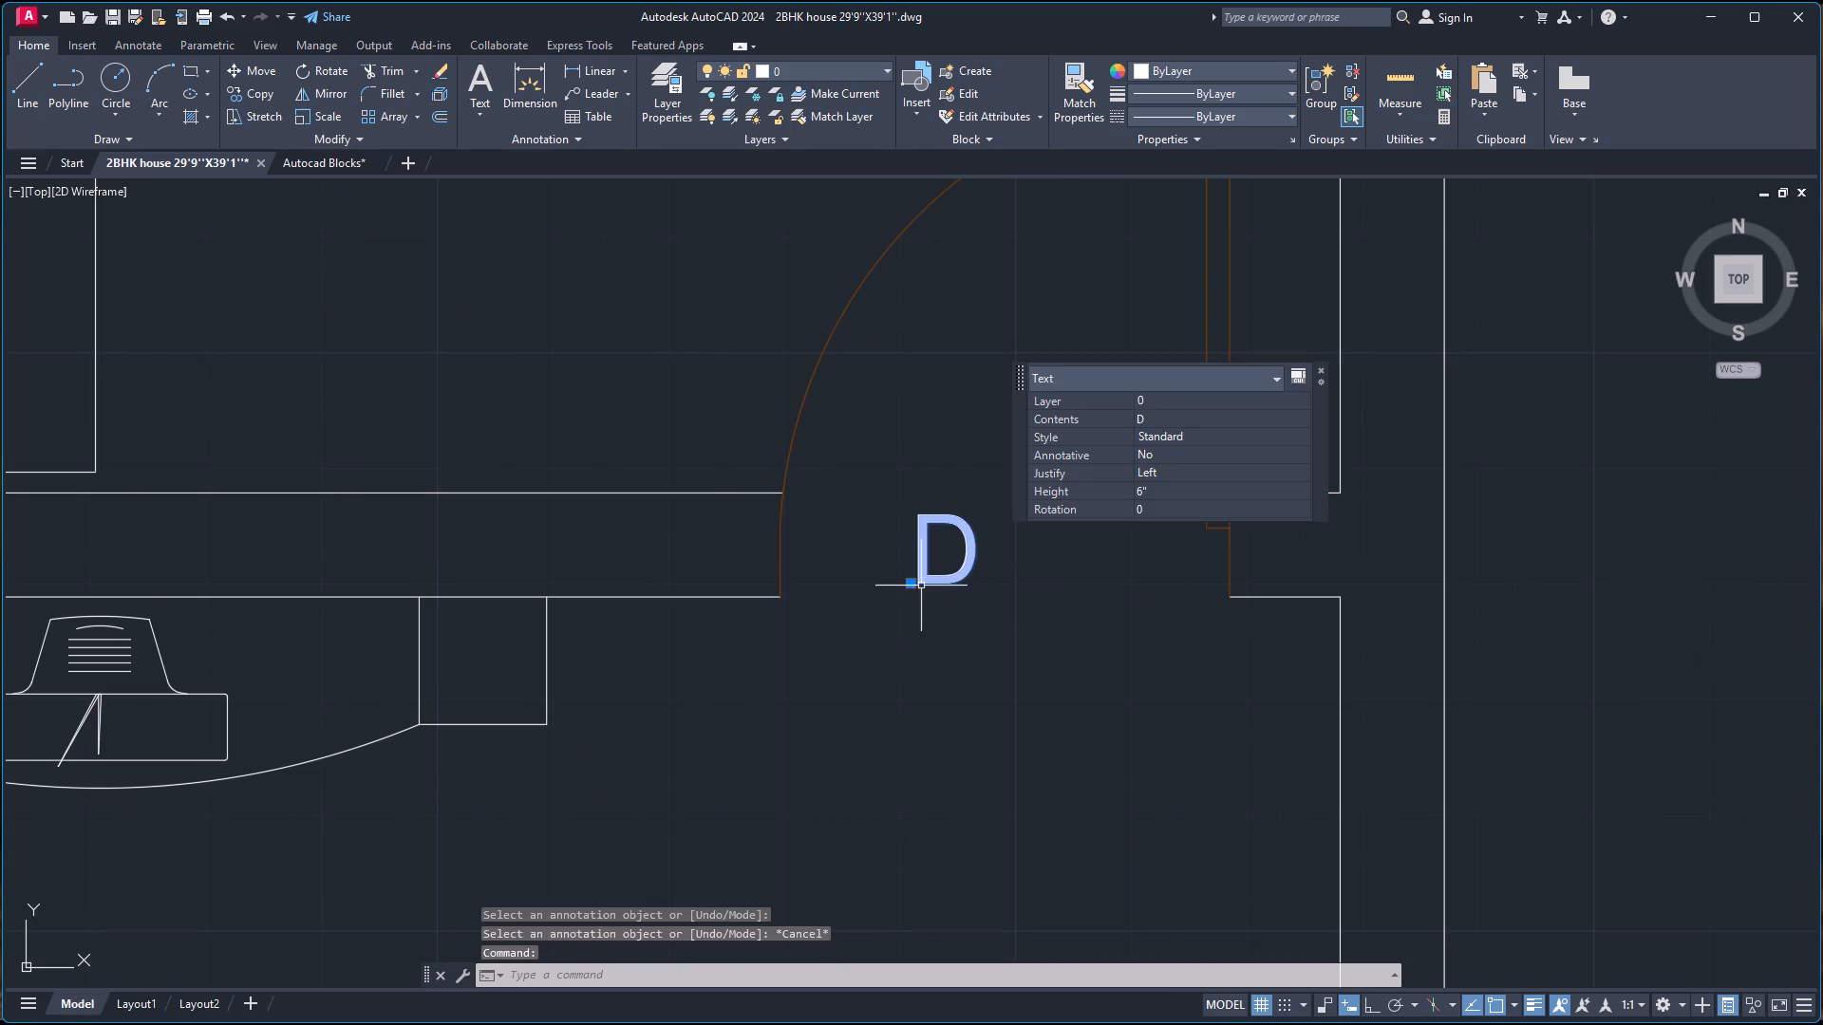
click(911, 586)
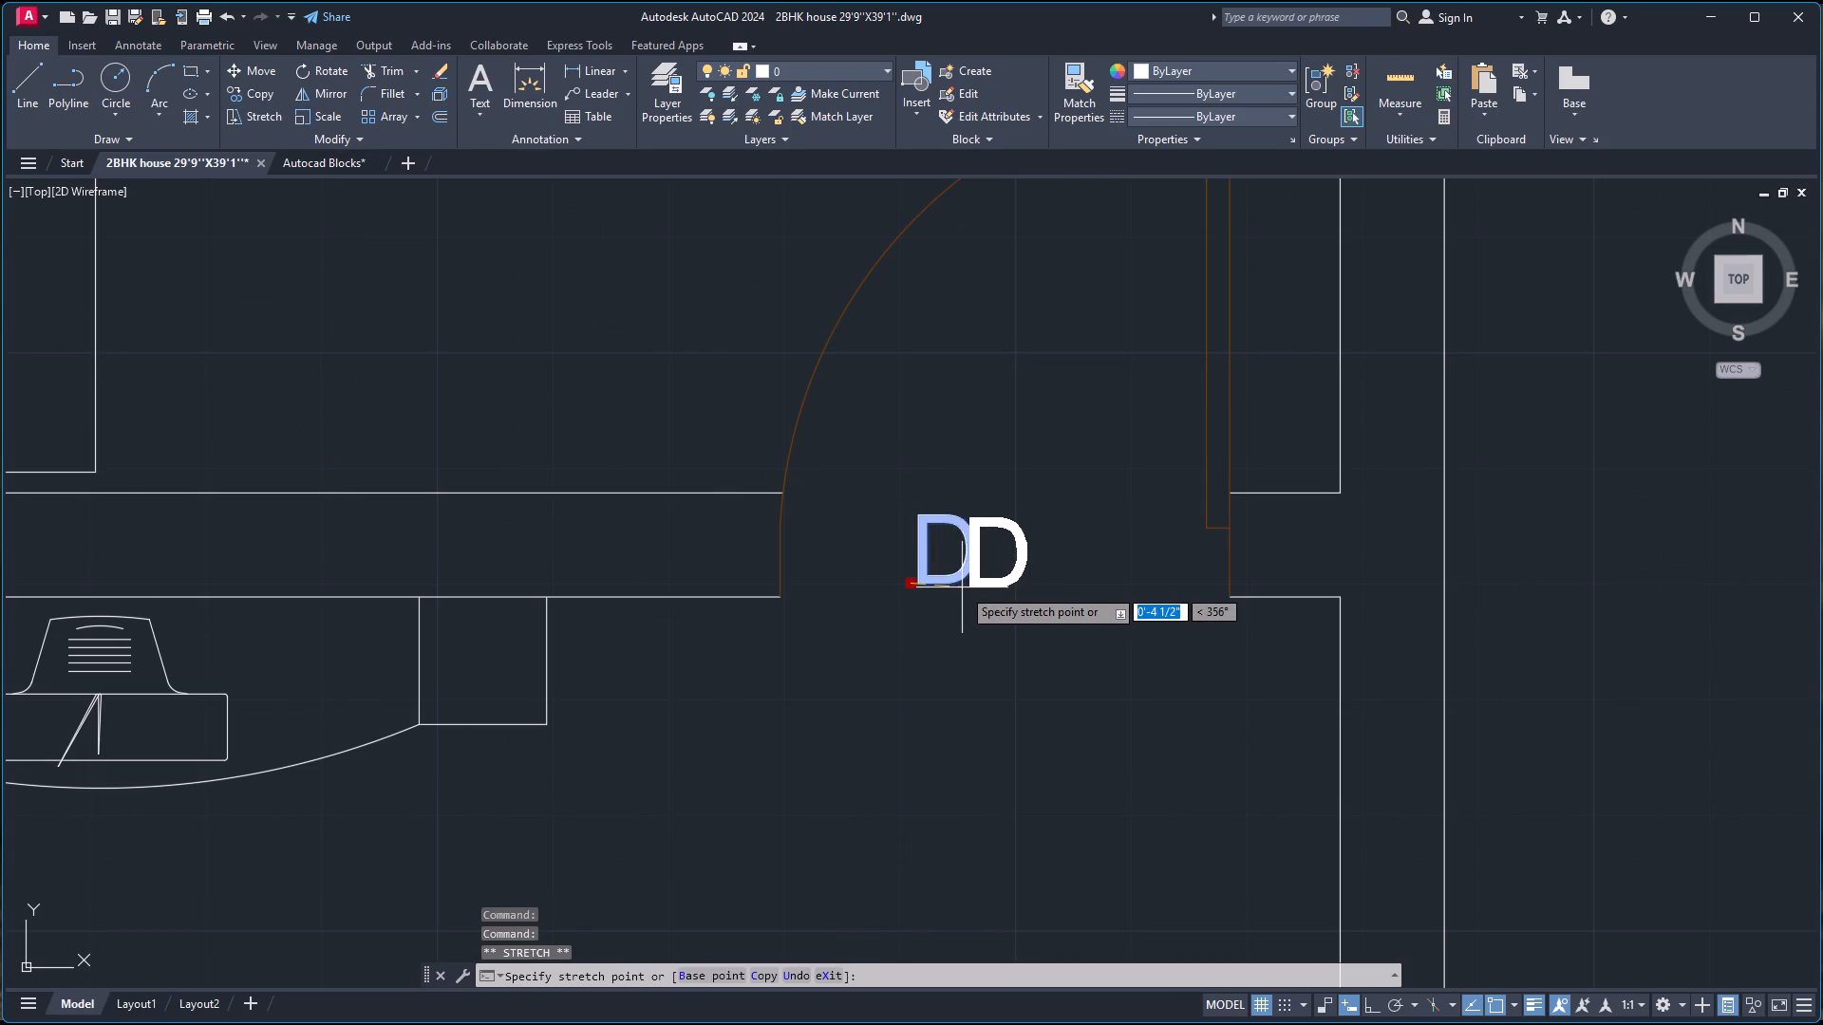
click(962, 587)
scroll(796, 601, down, 4)
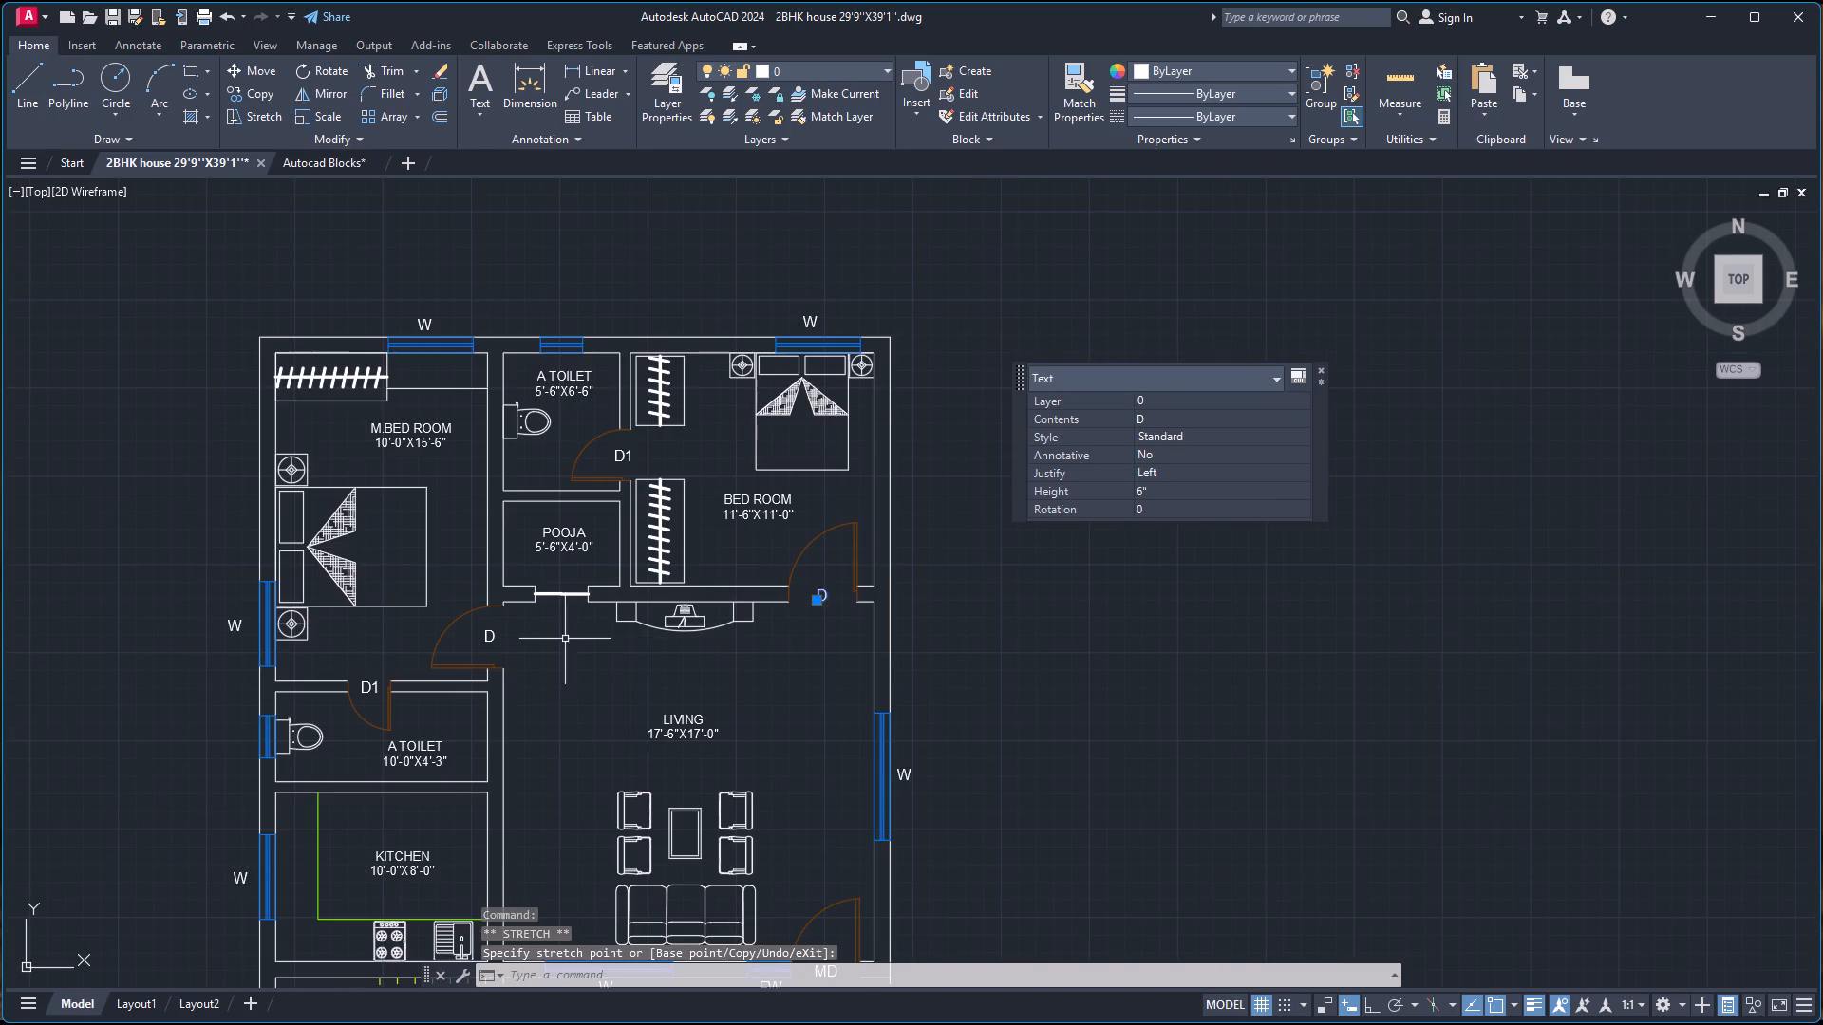
scroll(560, 637, up, 1)
scroll(591, 612, down, 1)
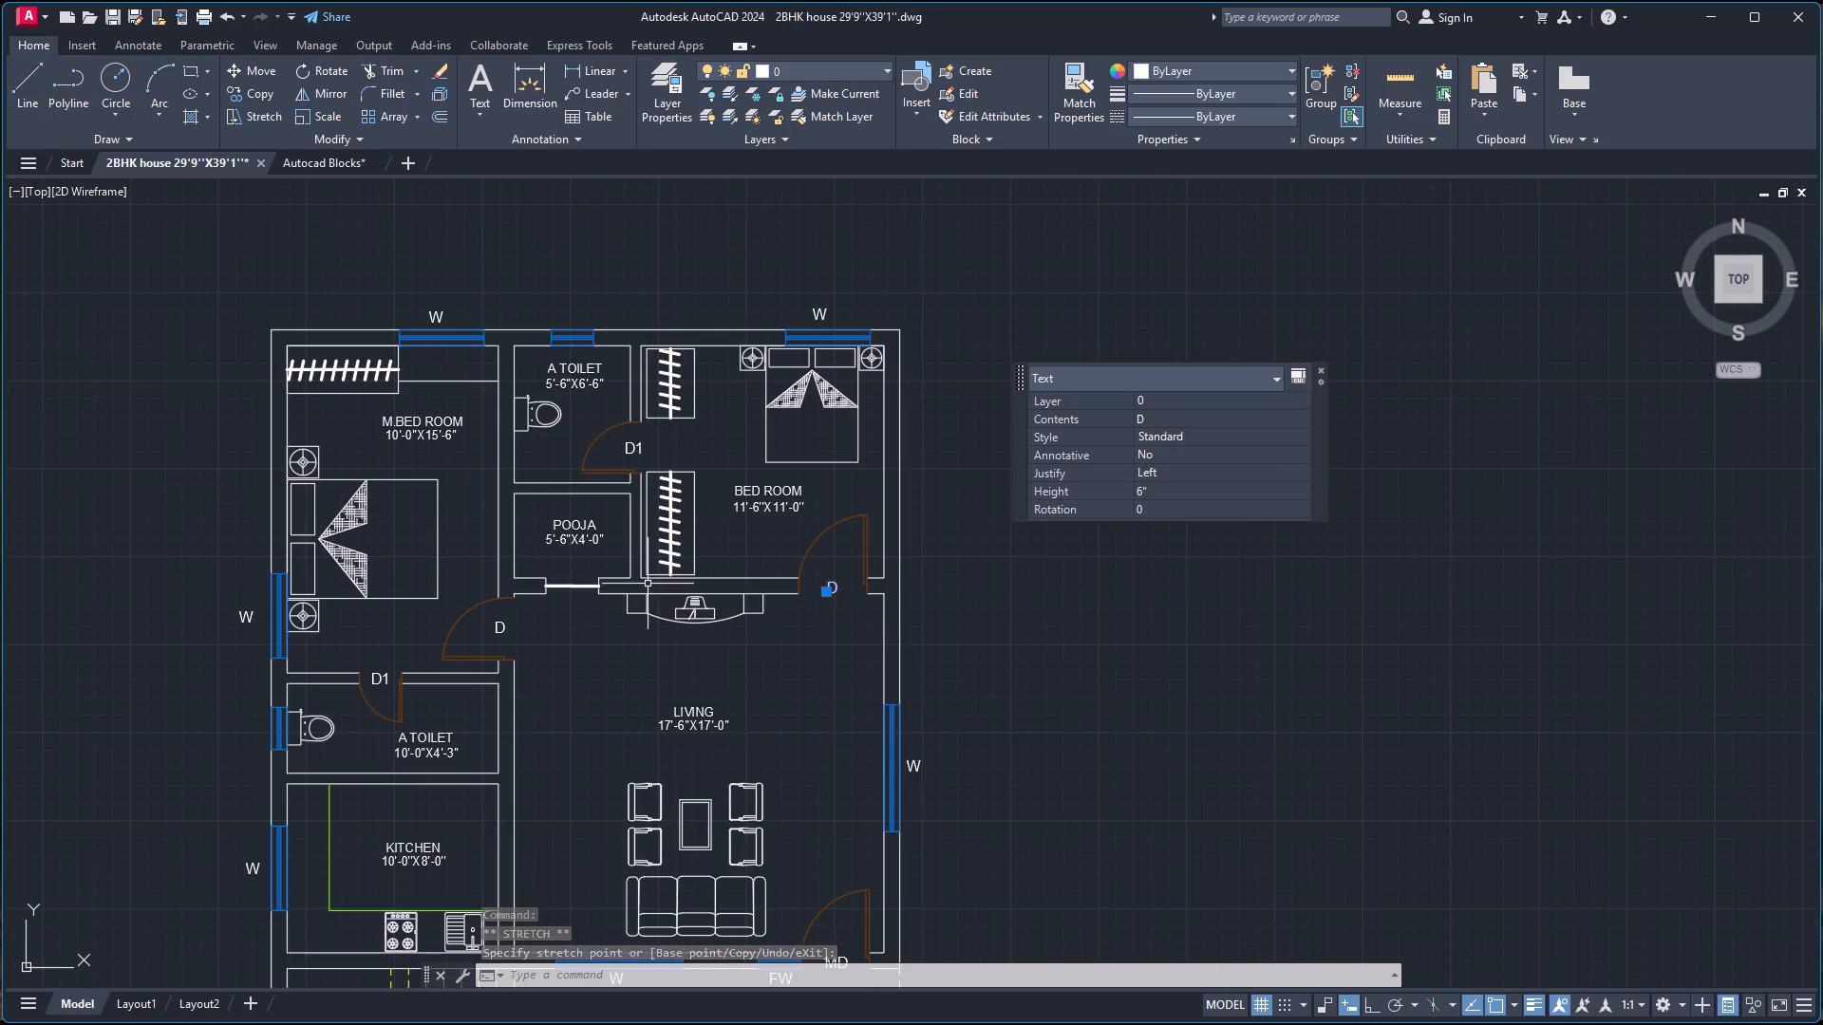
scroll(648, 584, down, 2)
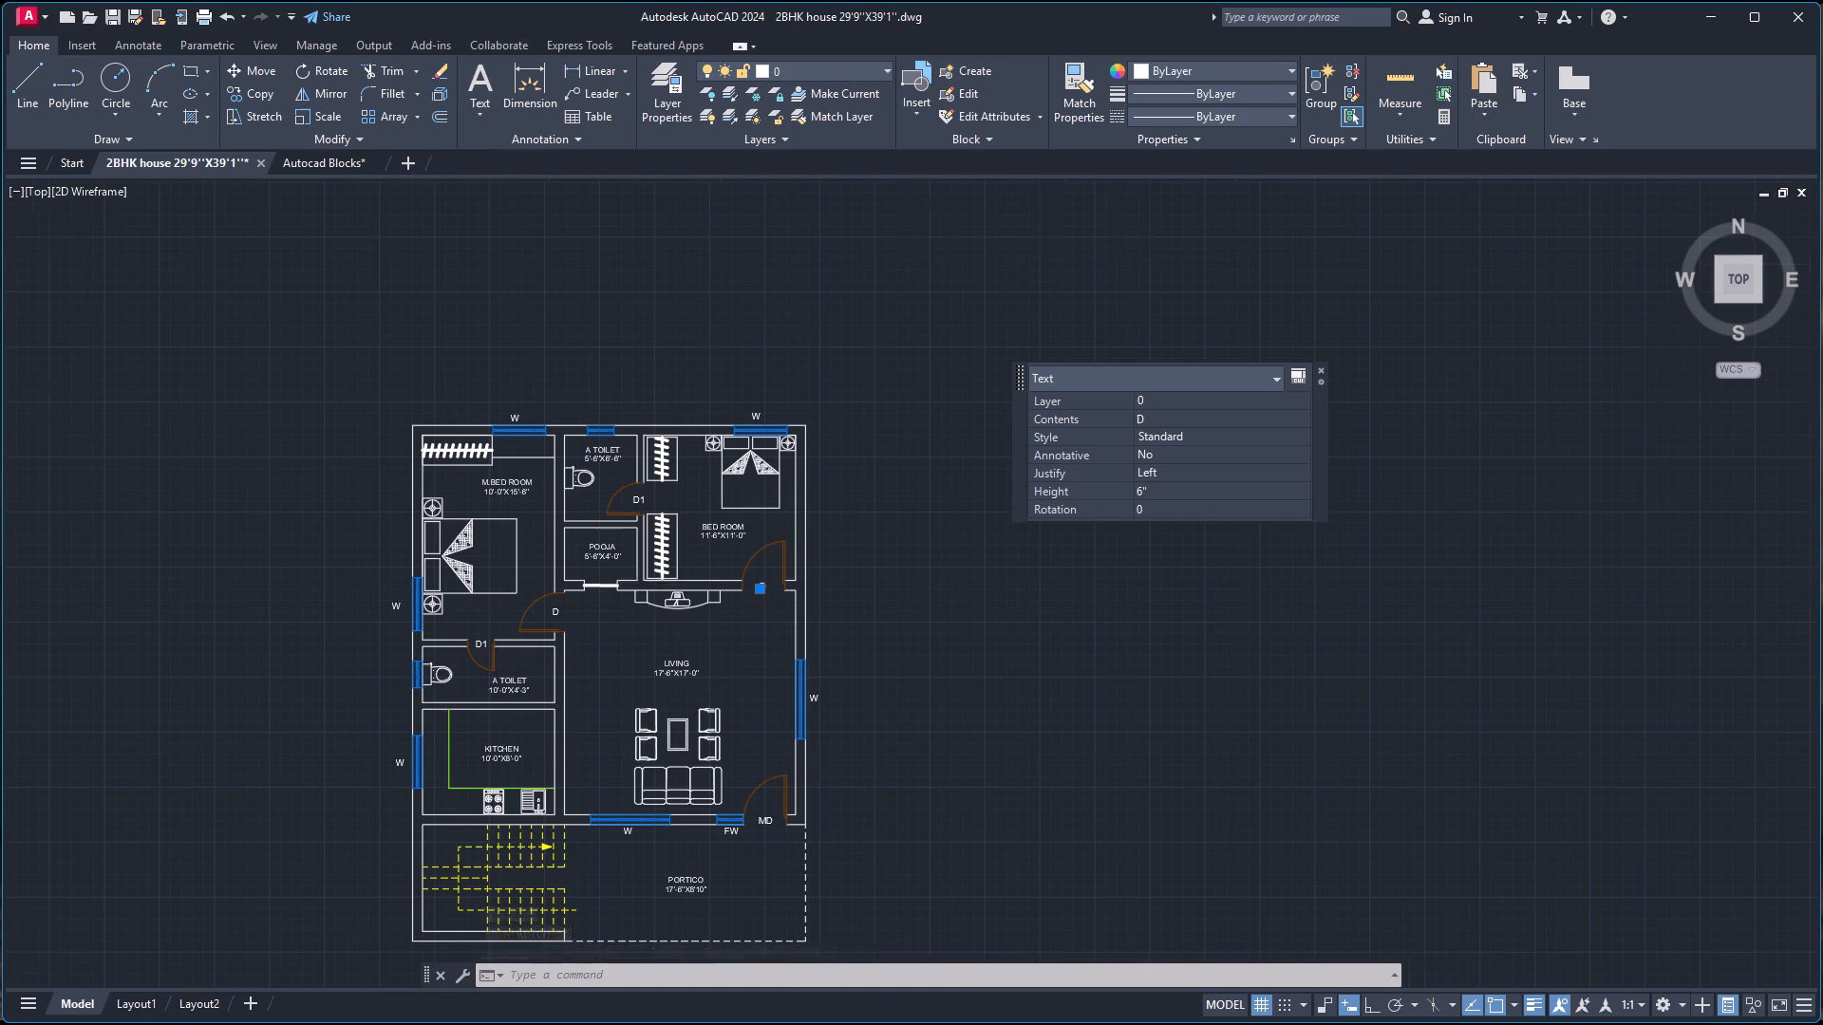
scroll(540, 629, up, 1)
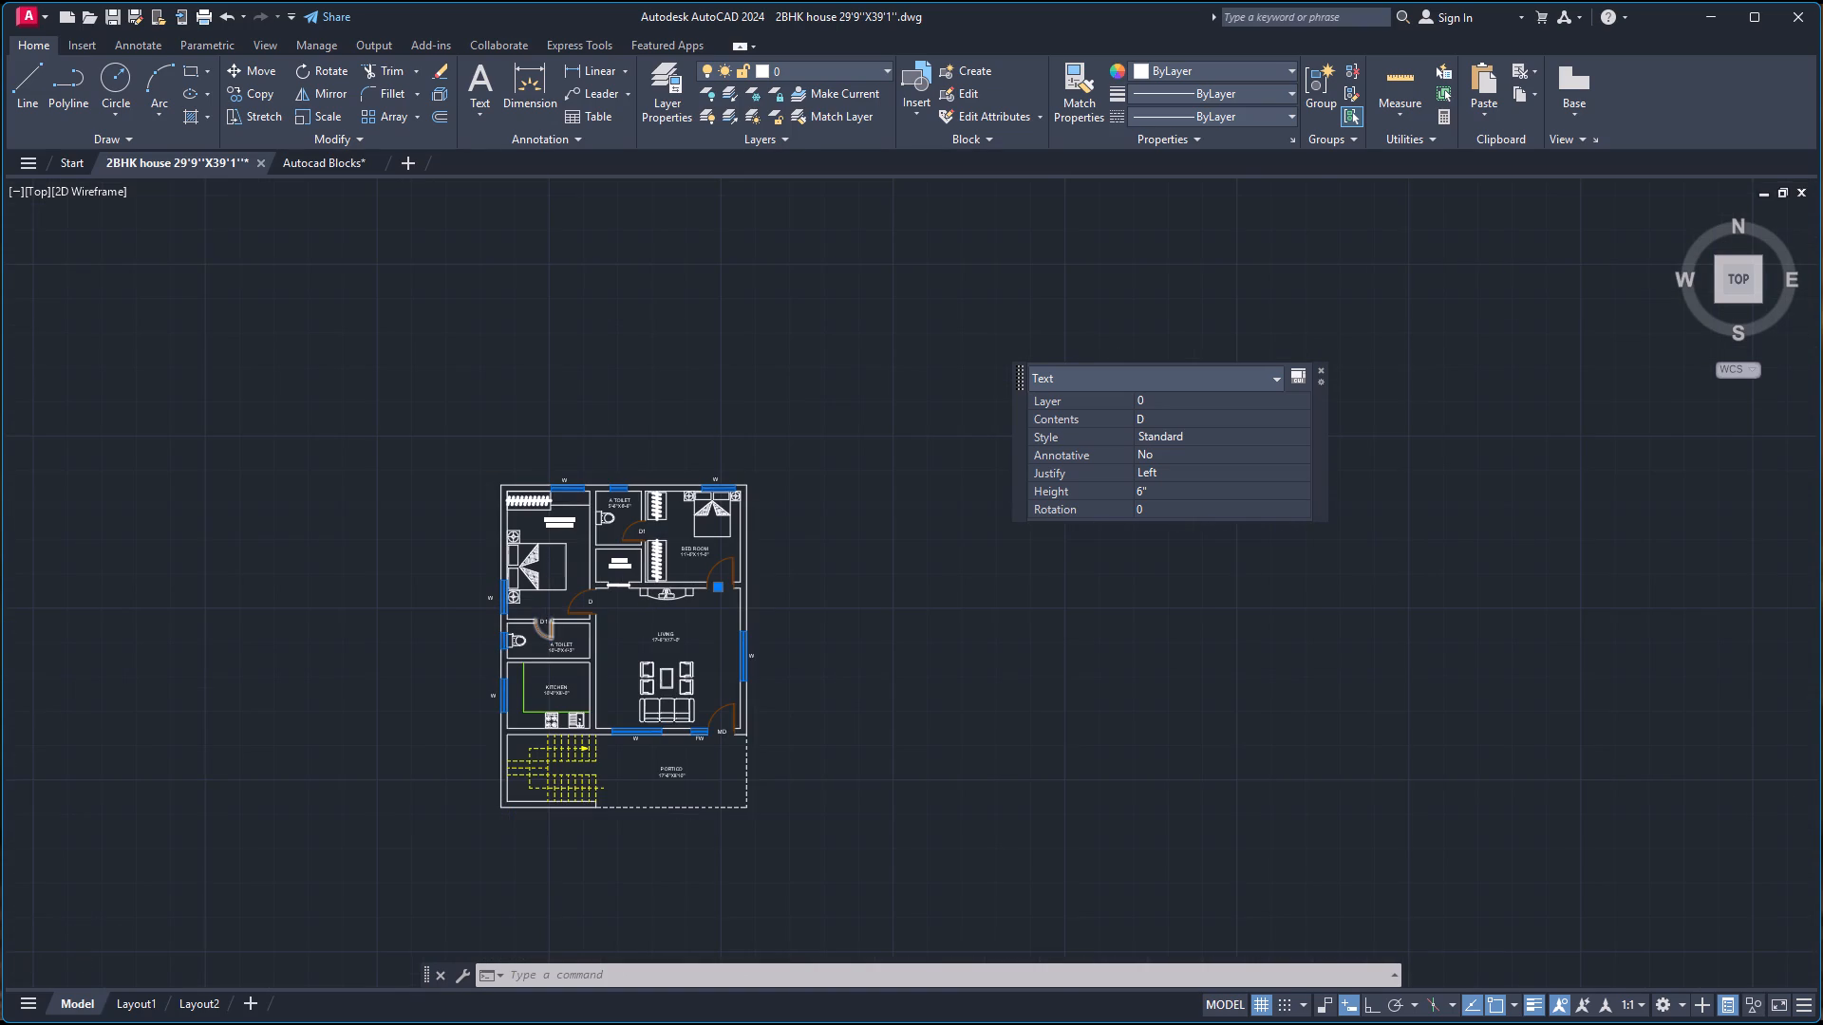
scroll(540, 629, up, 1)
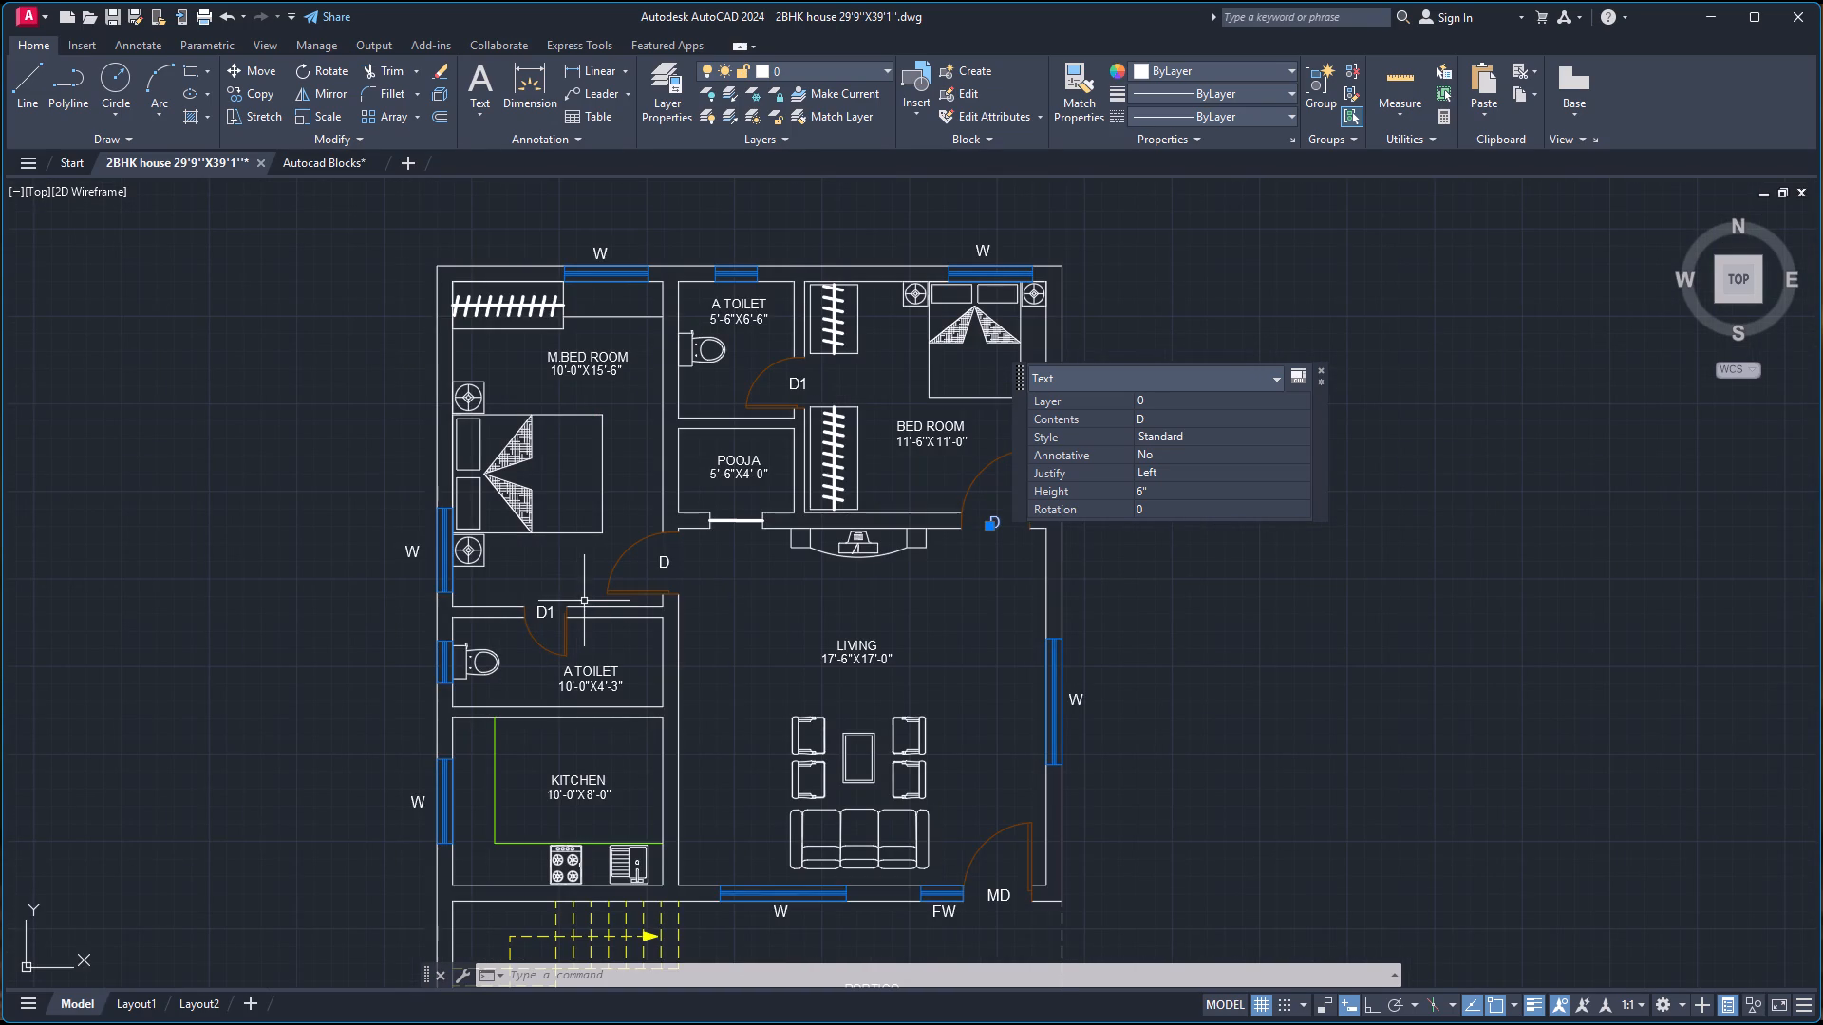
key(Escape)
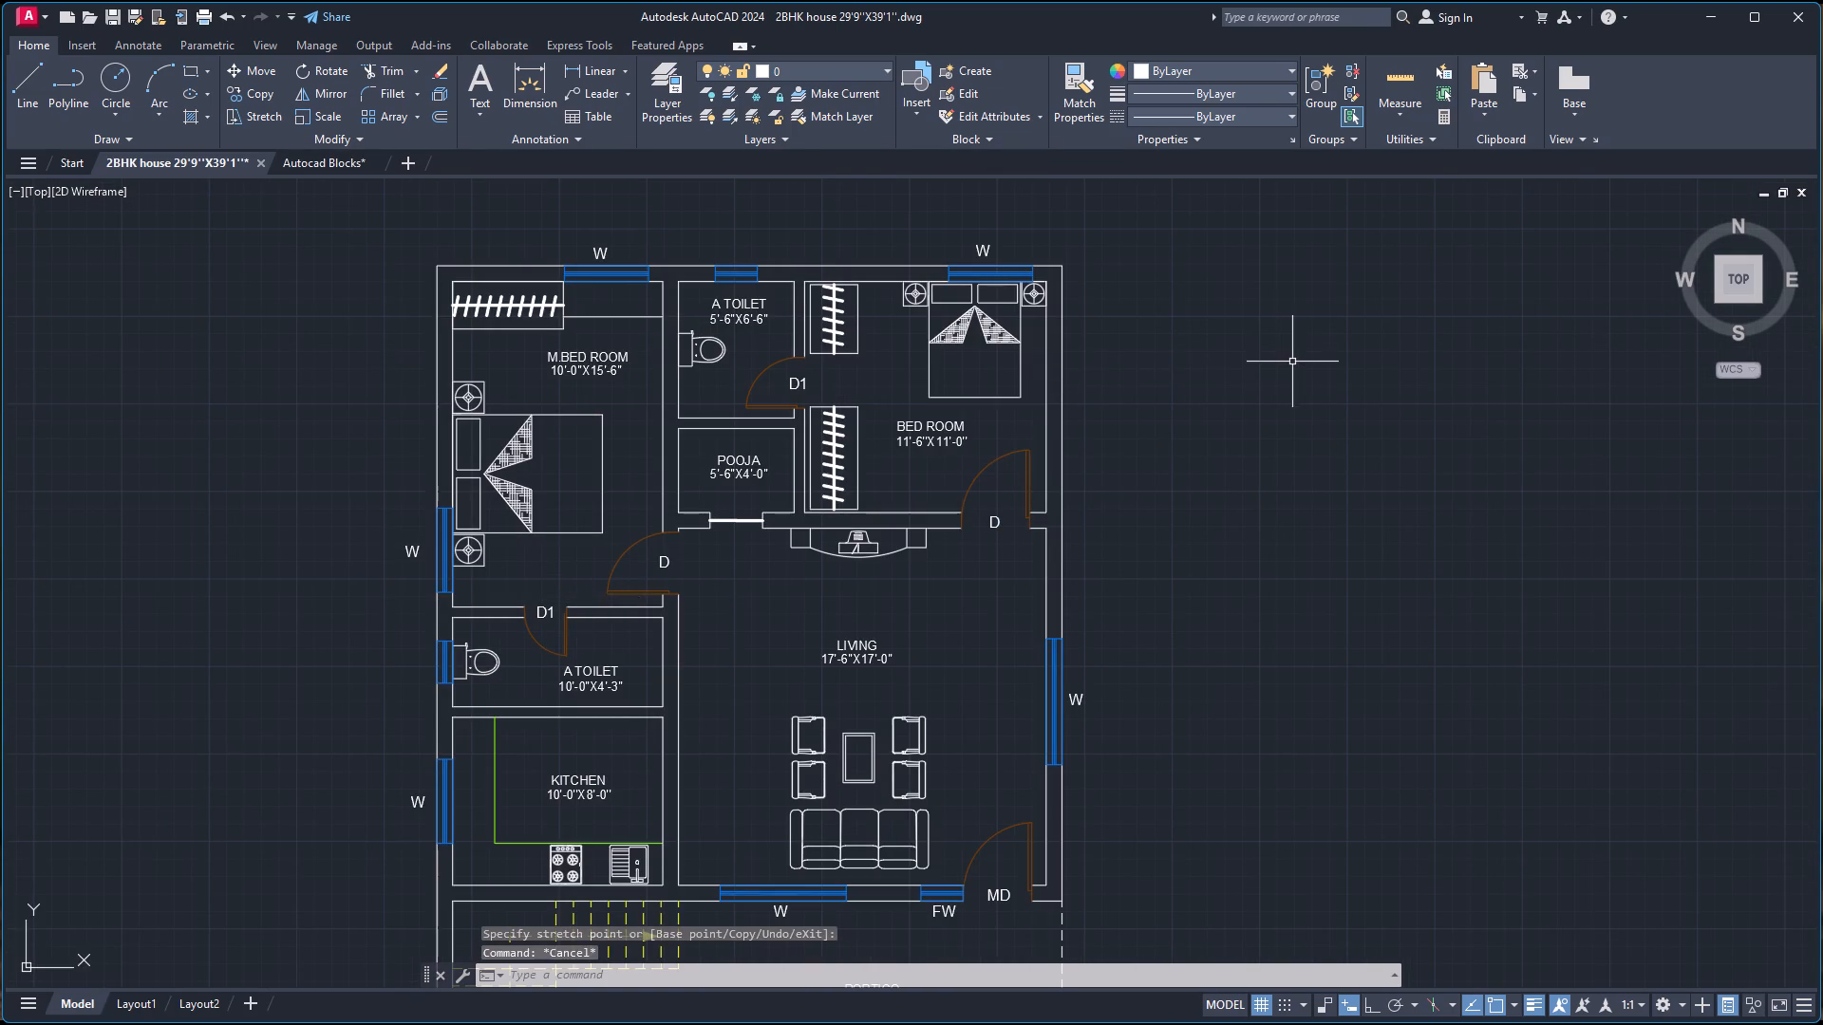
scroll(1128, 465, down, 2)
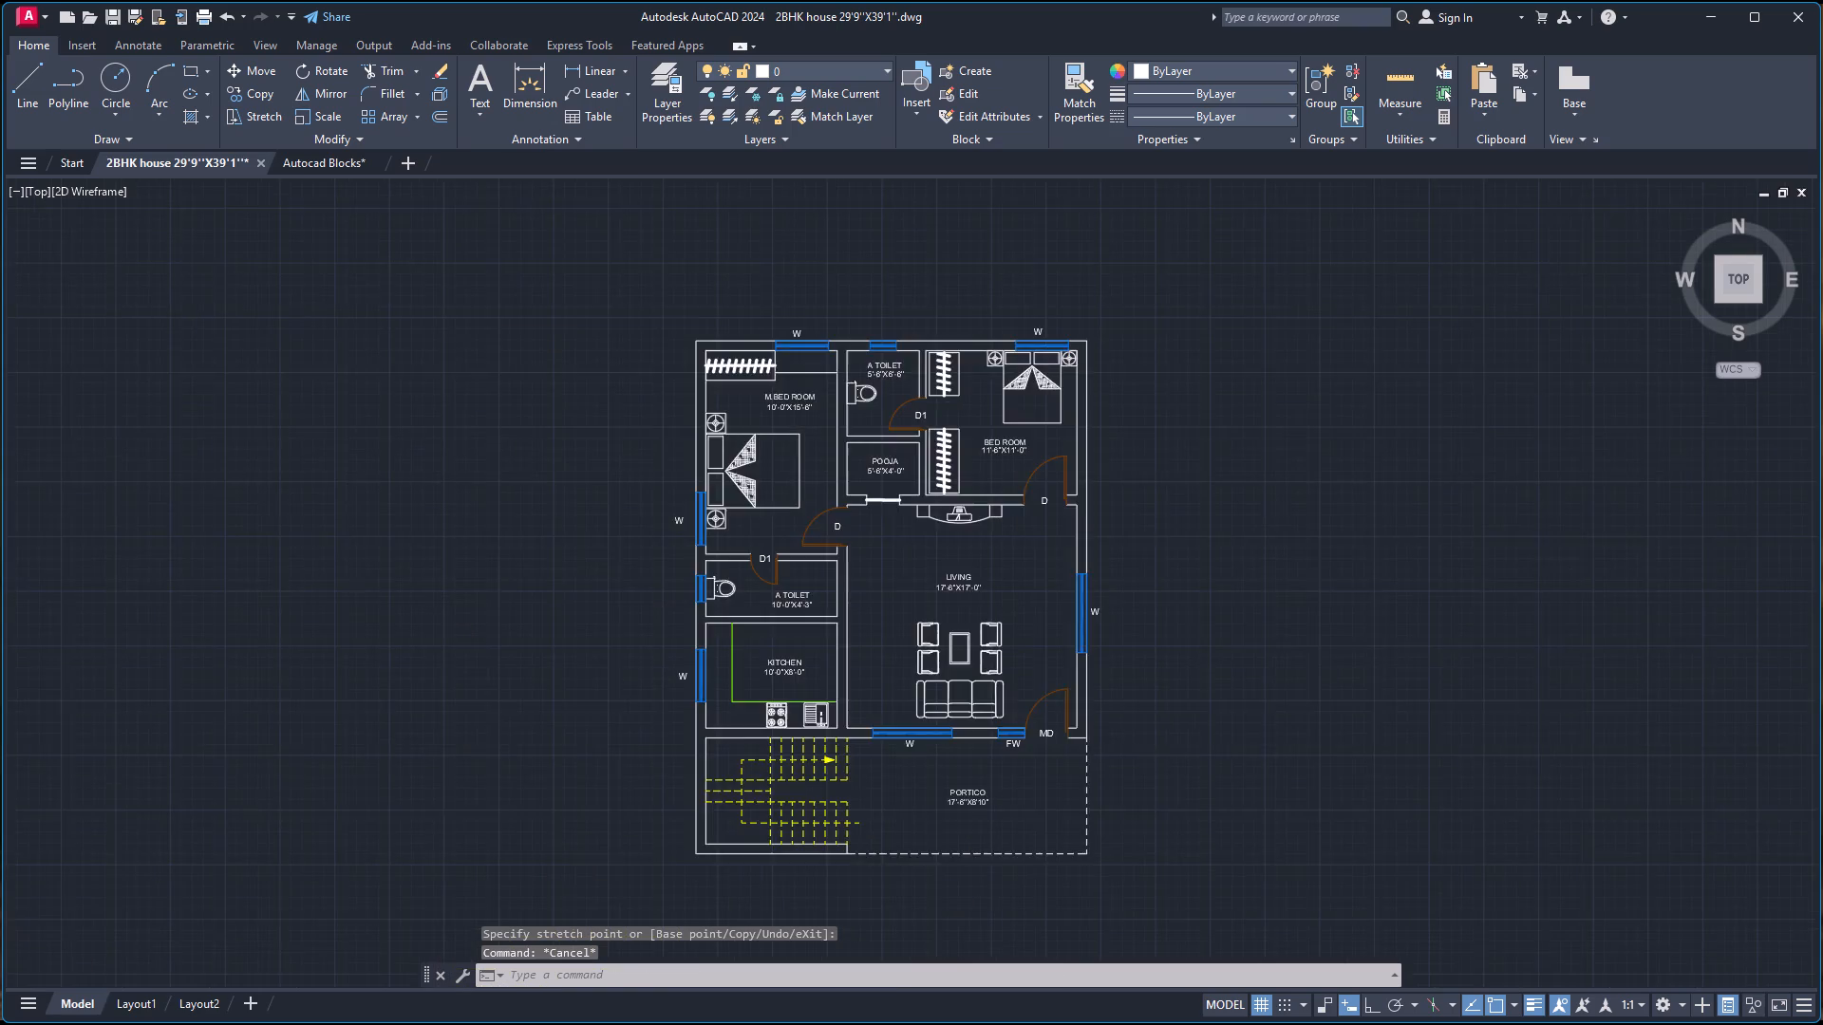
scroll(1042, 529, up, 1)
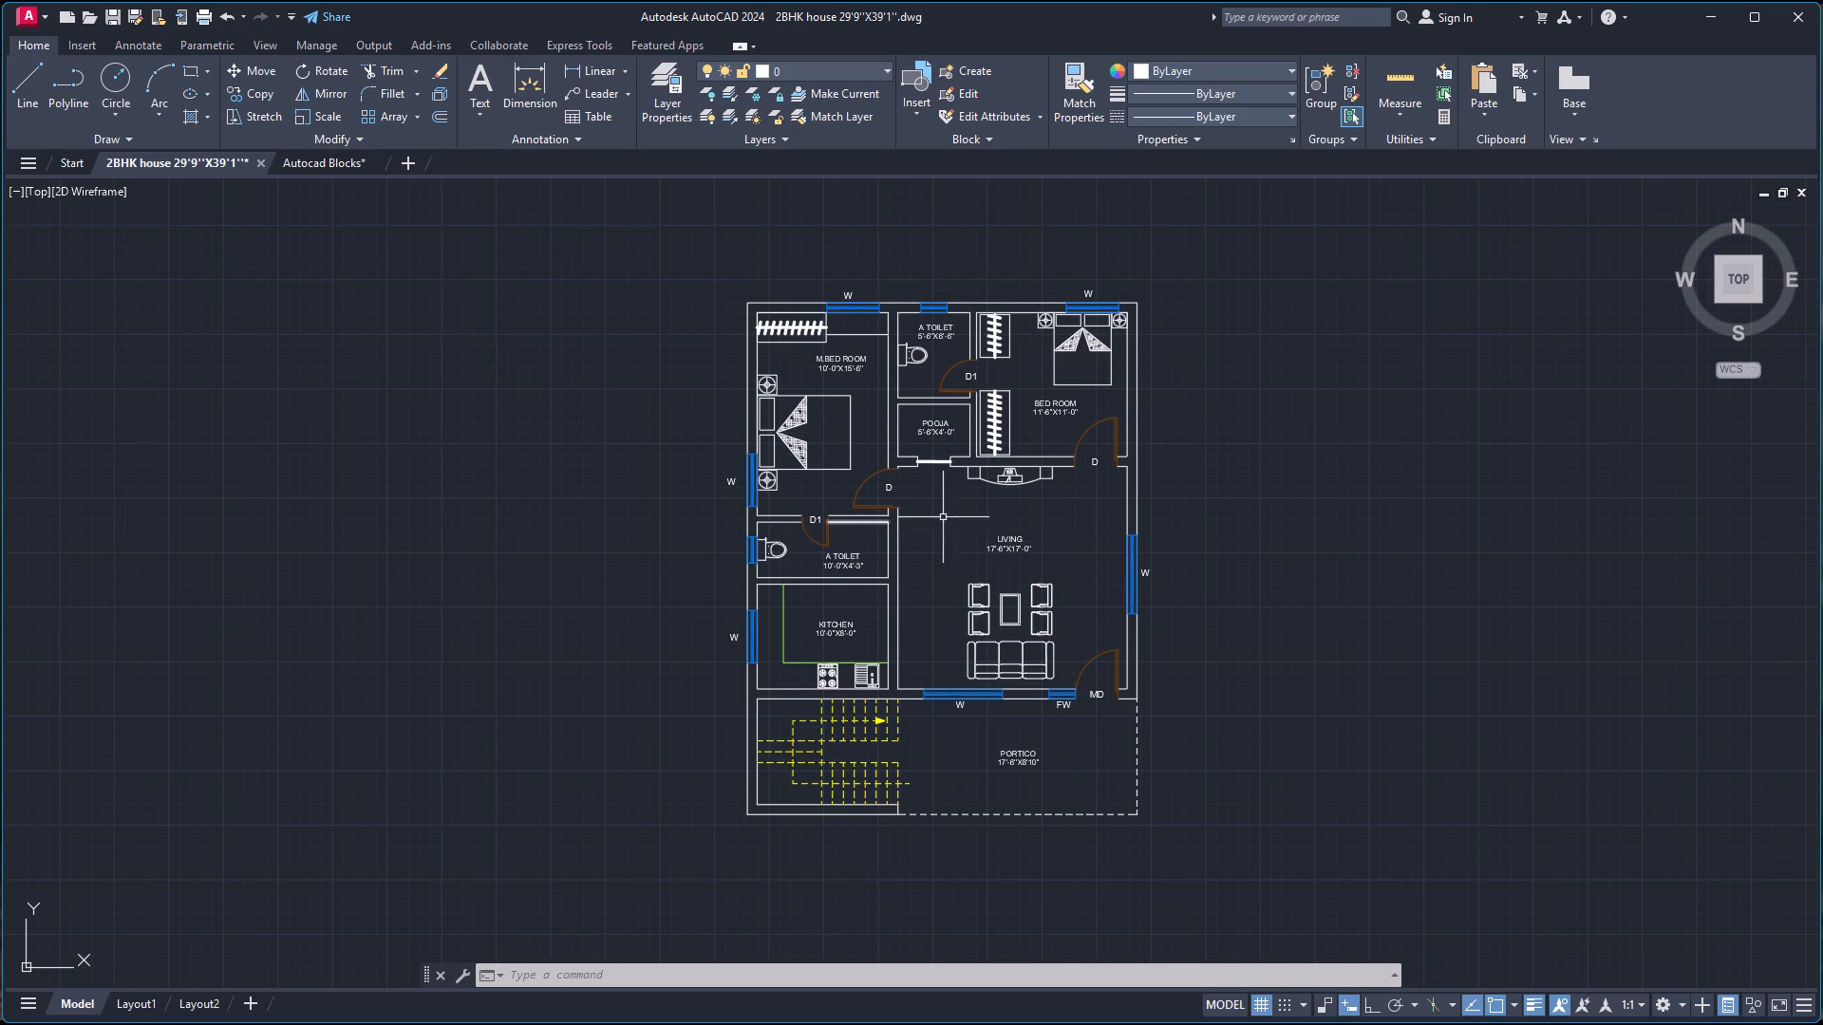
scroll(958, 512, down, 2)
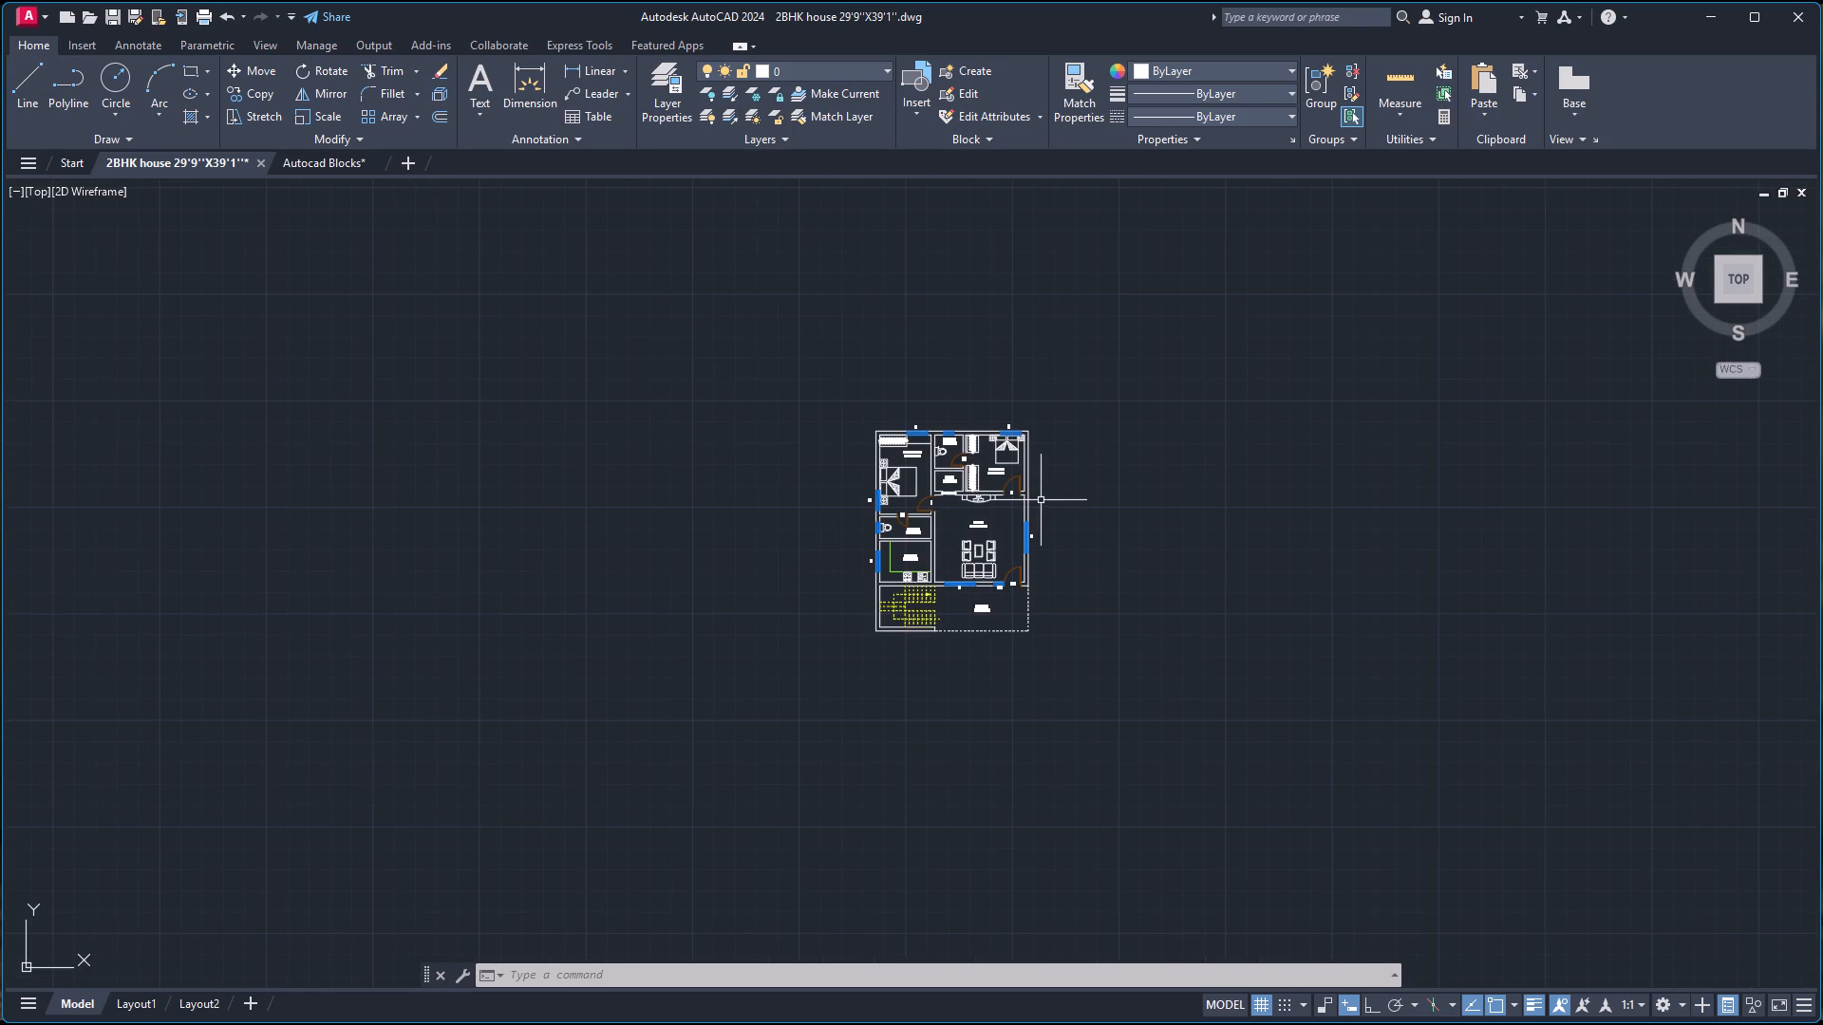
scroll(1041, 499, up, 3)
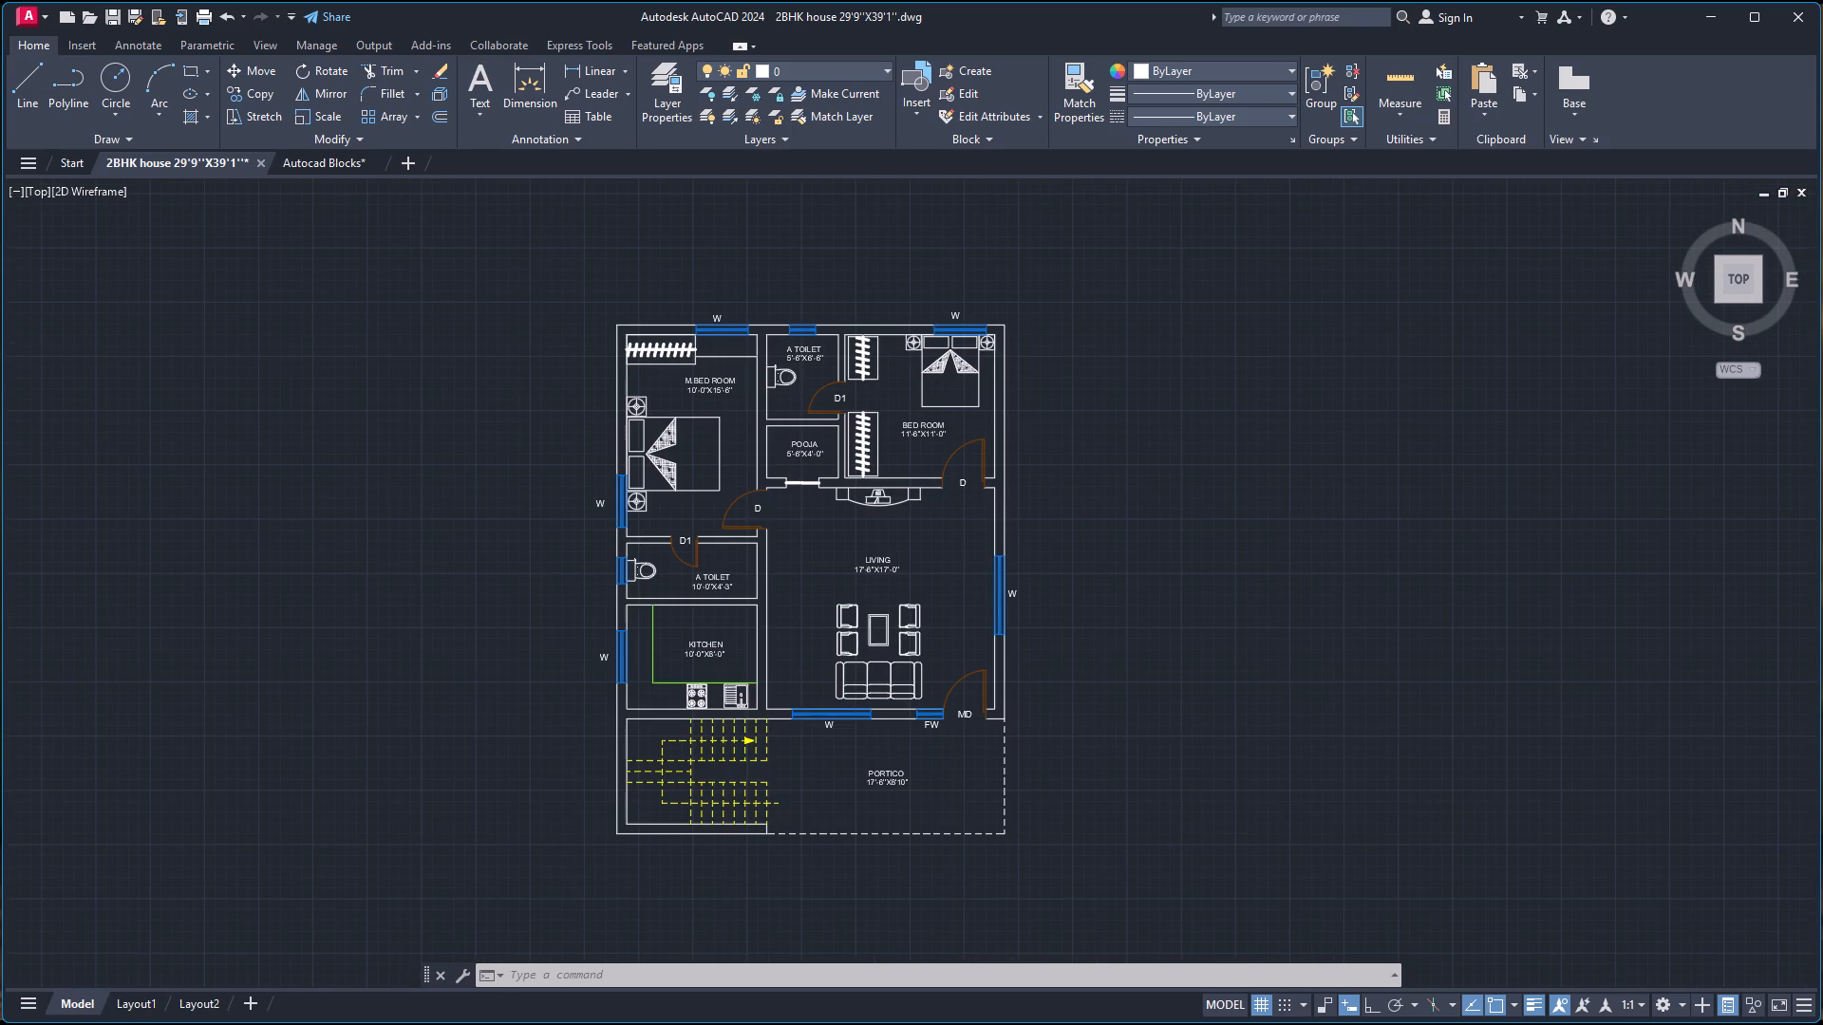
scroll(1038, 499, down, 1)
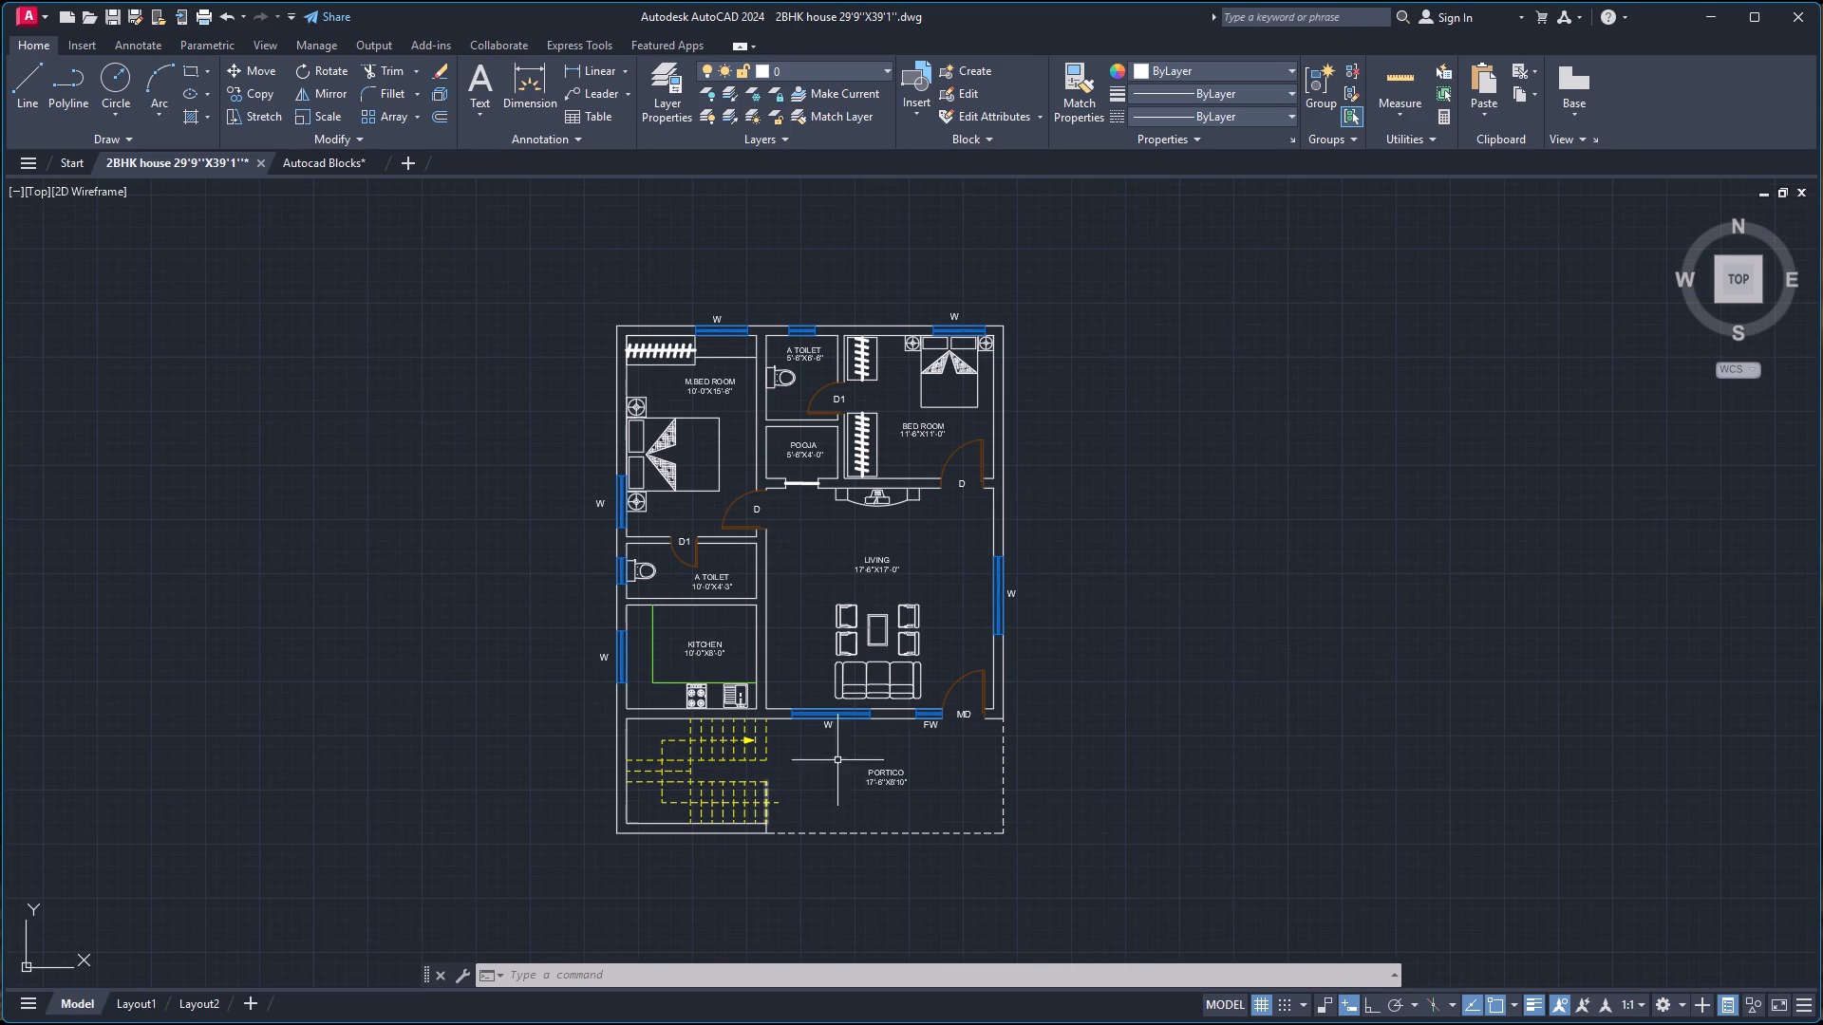
Edit the door block so its swing arc uses the HIDDEN linetype, and save the block changes.
double_click(949, 685)
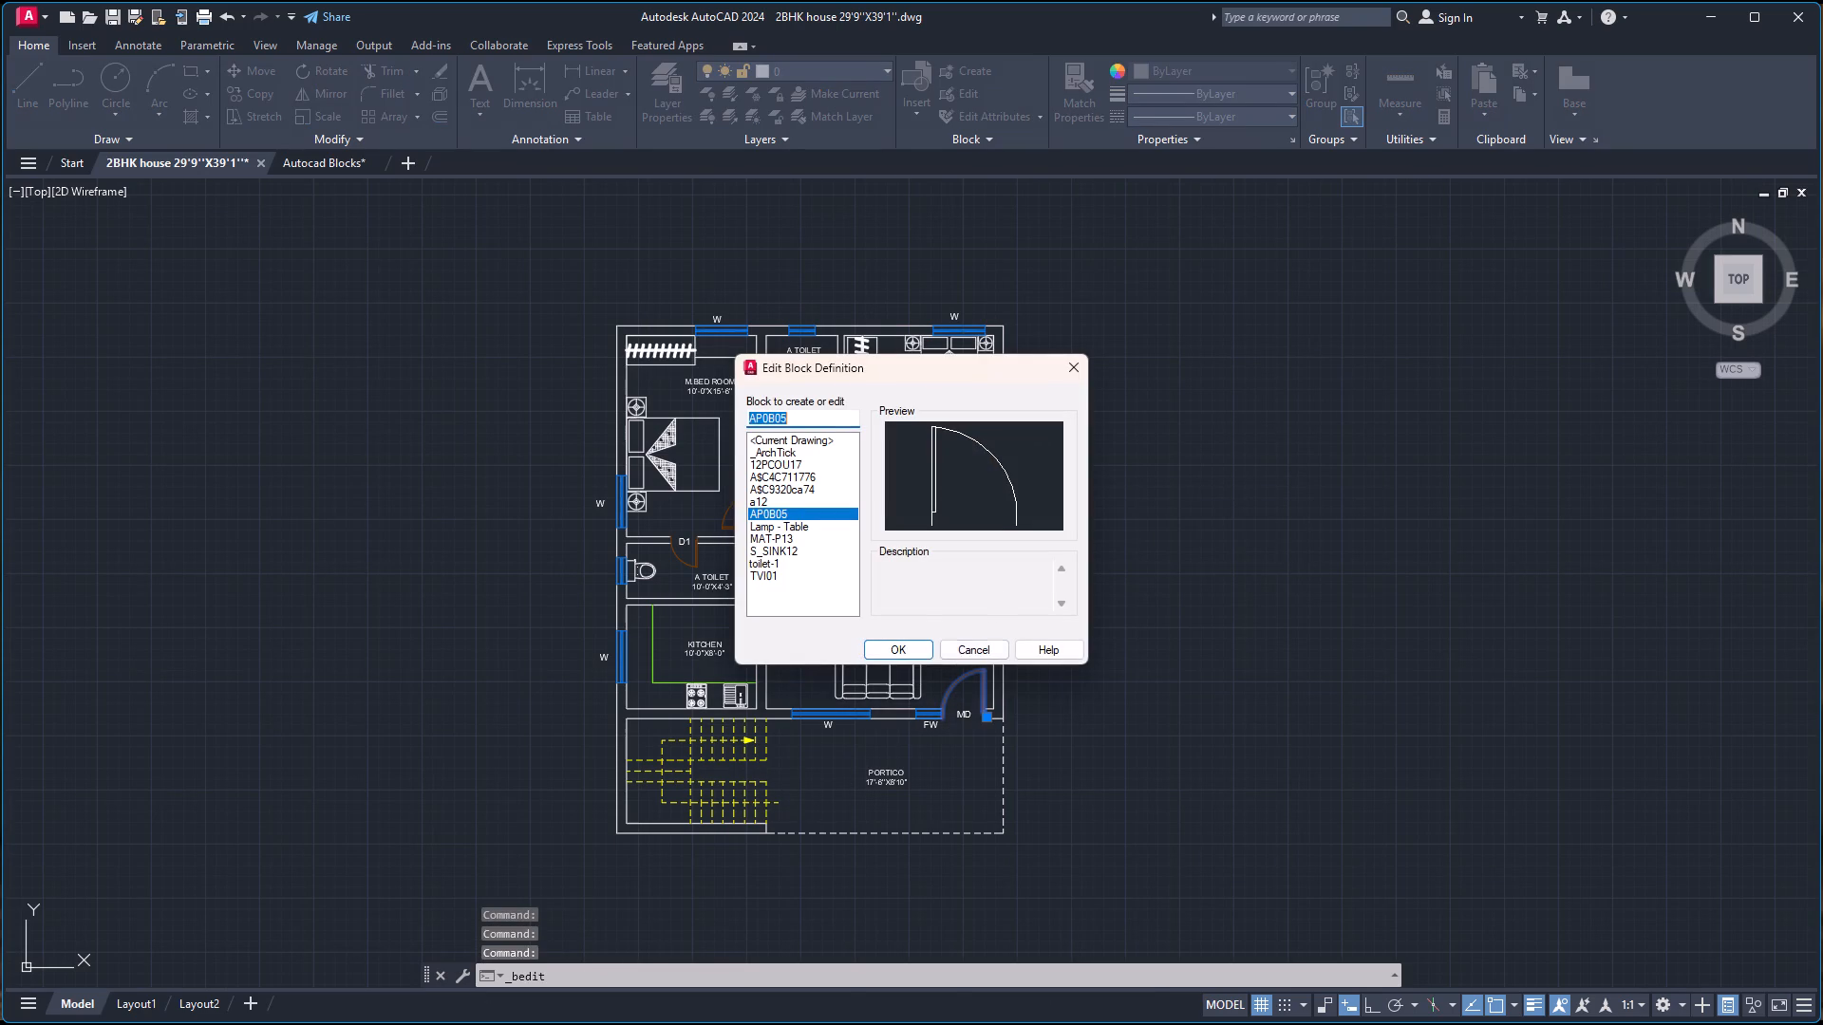
click(912, 653)
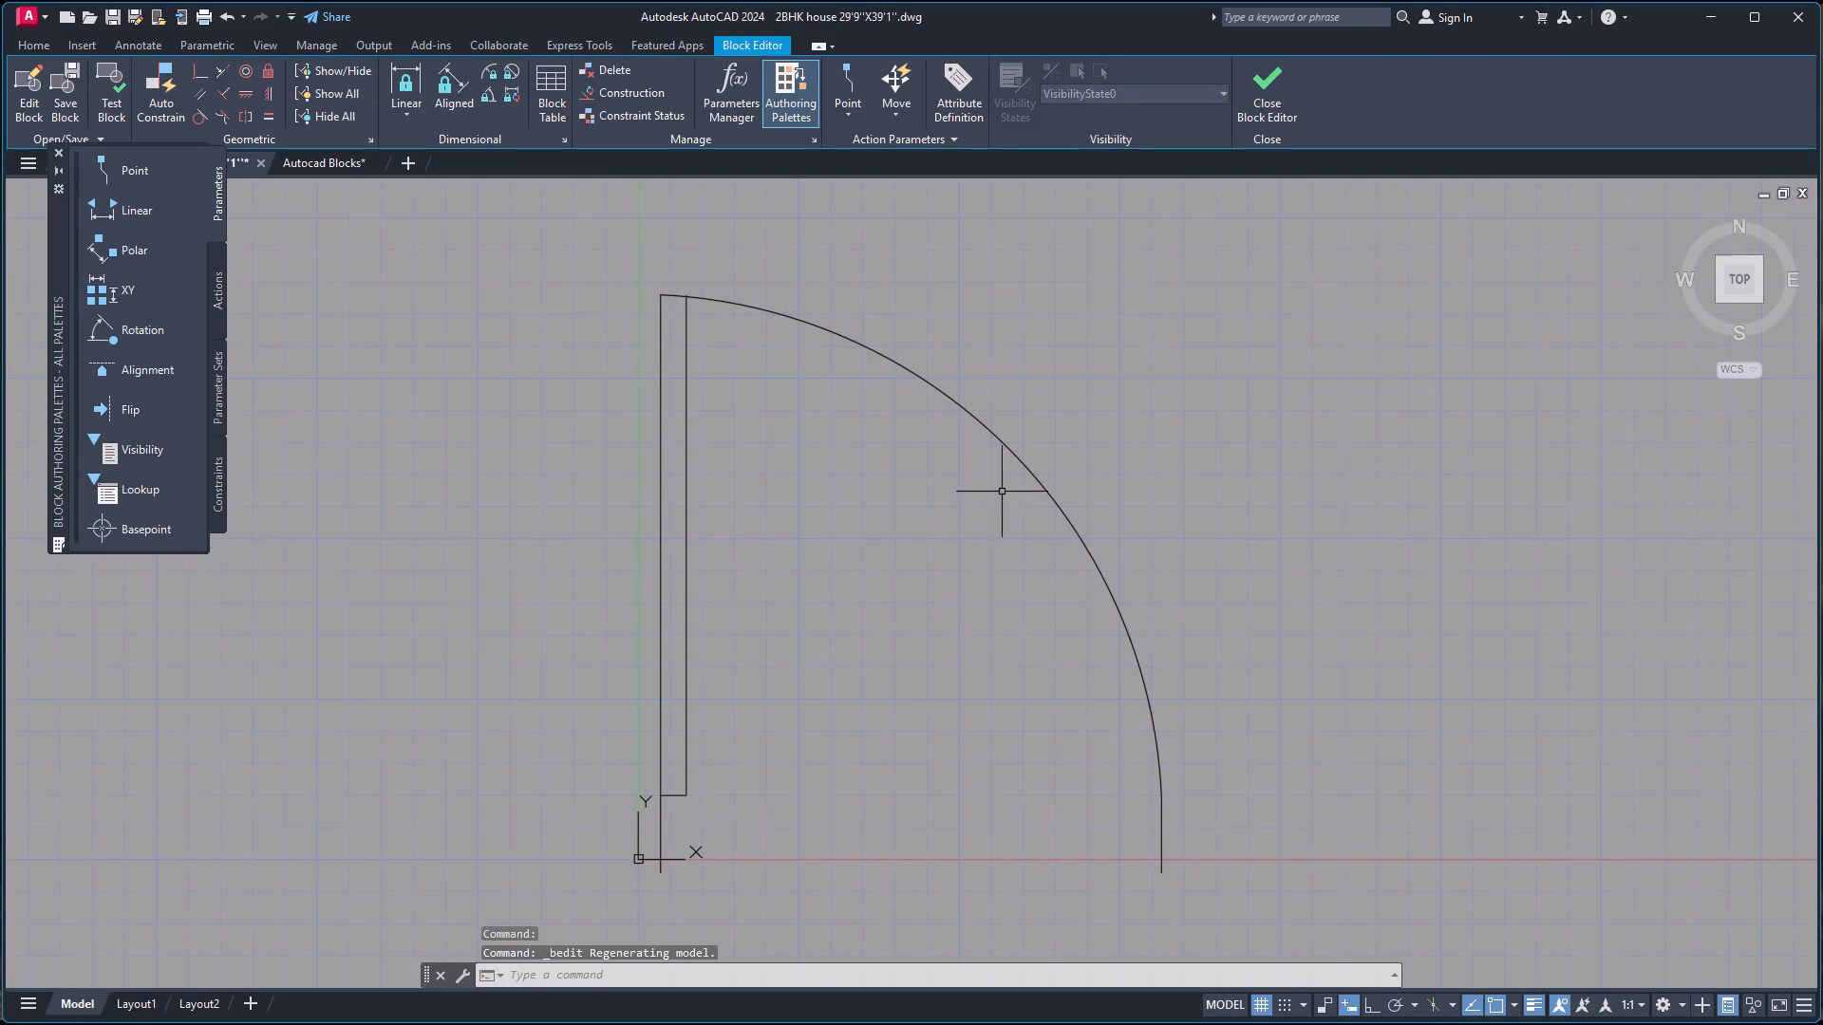
click(1028, 474)
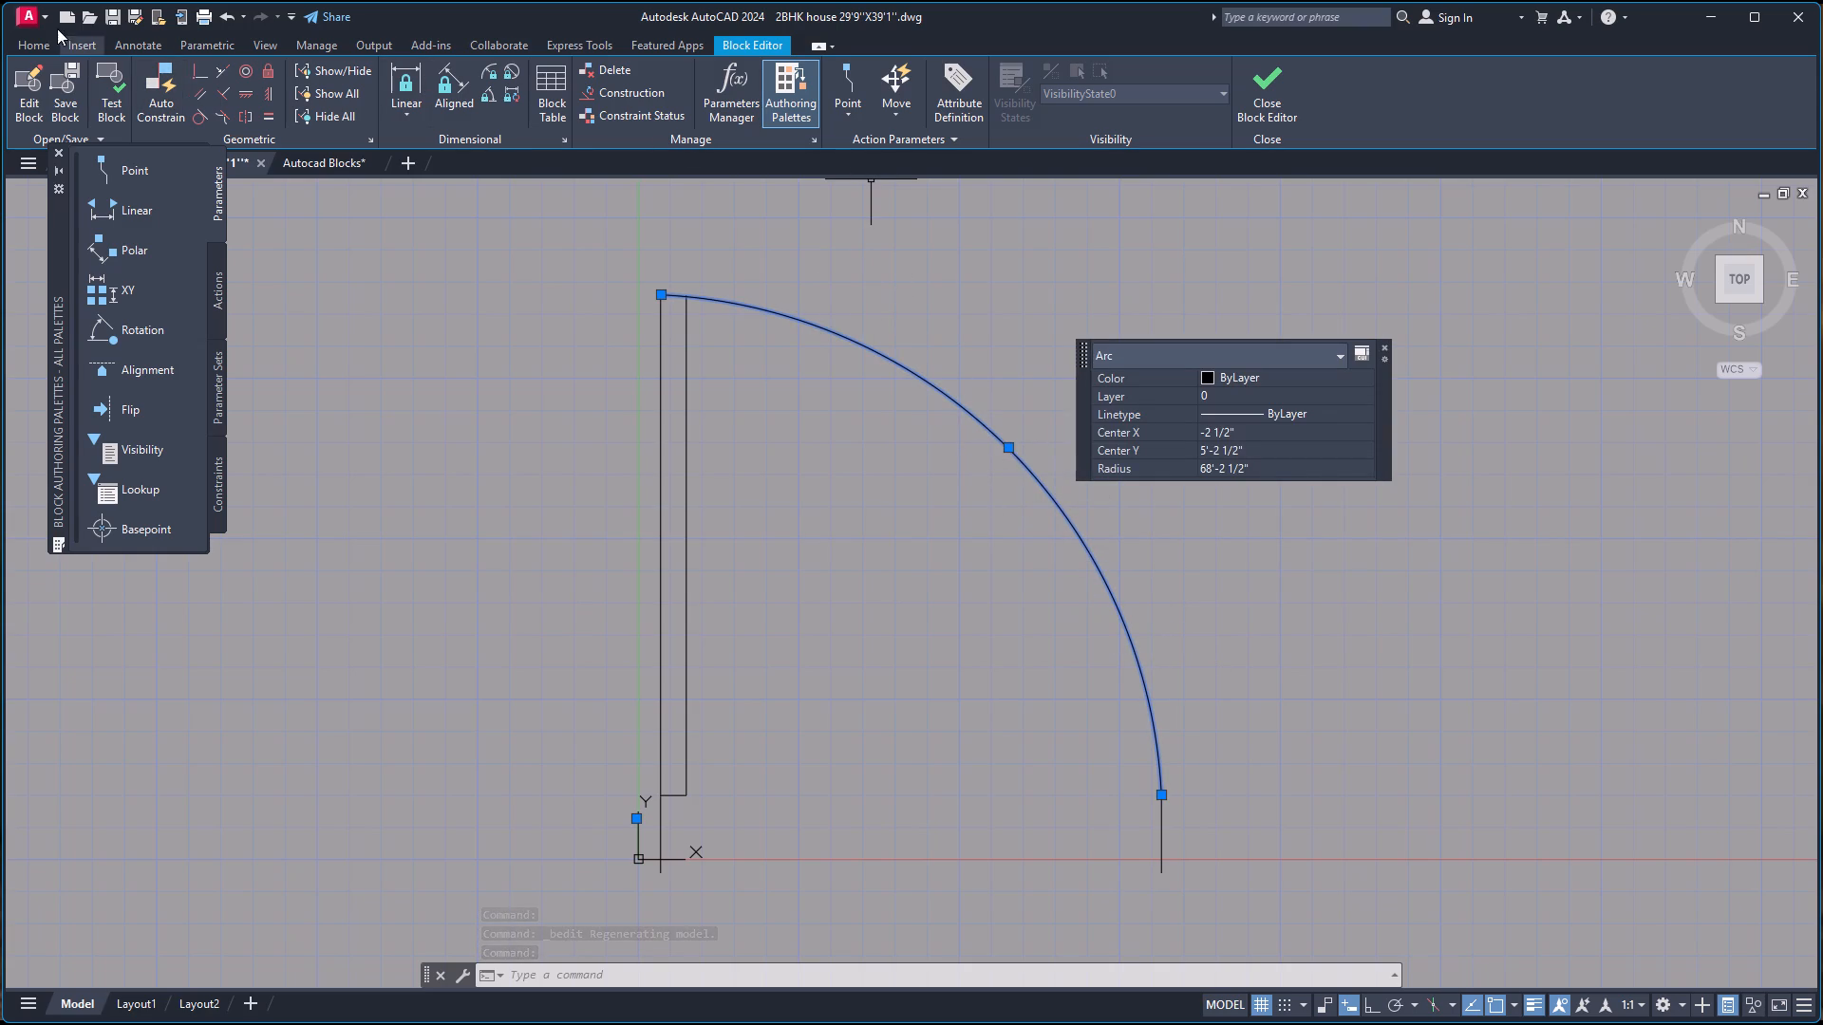
click(24, 39)
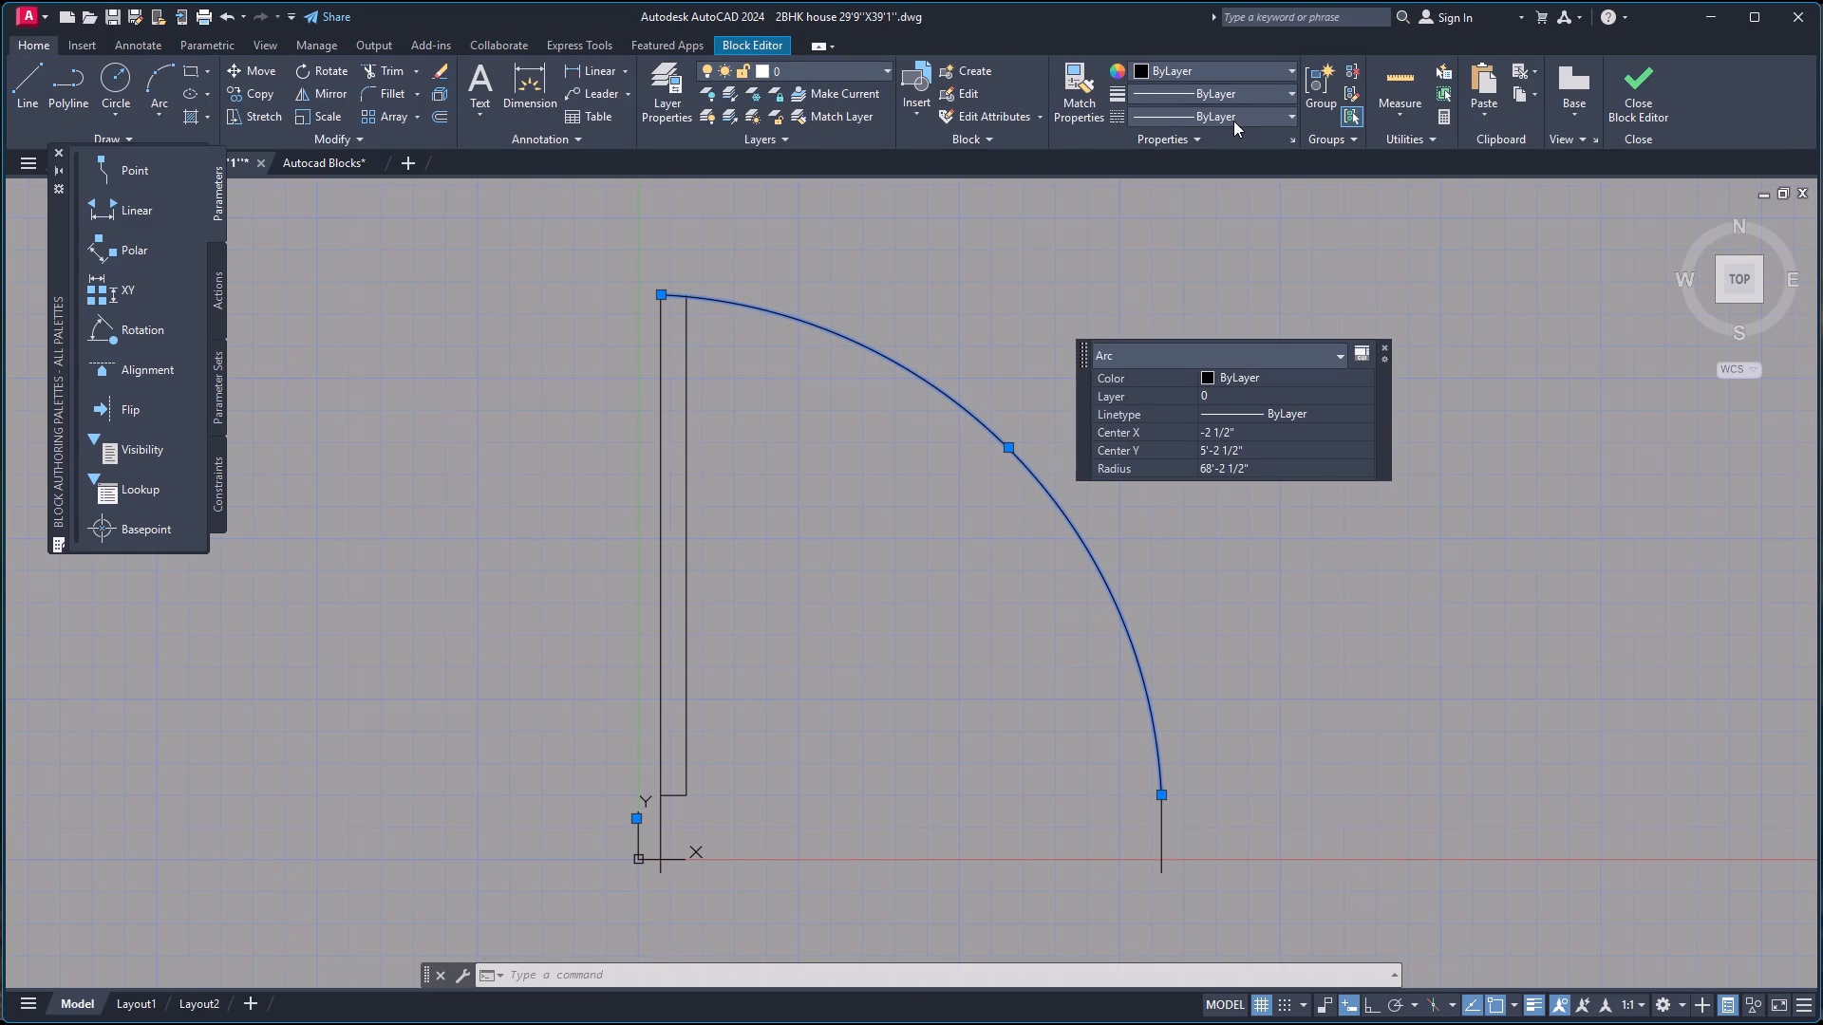
click(1233, 121)
click(1205, 196)
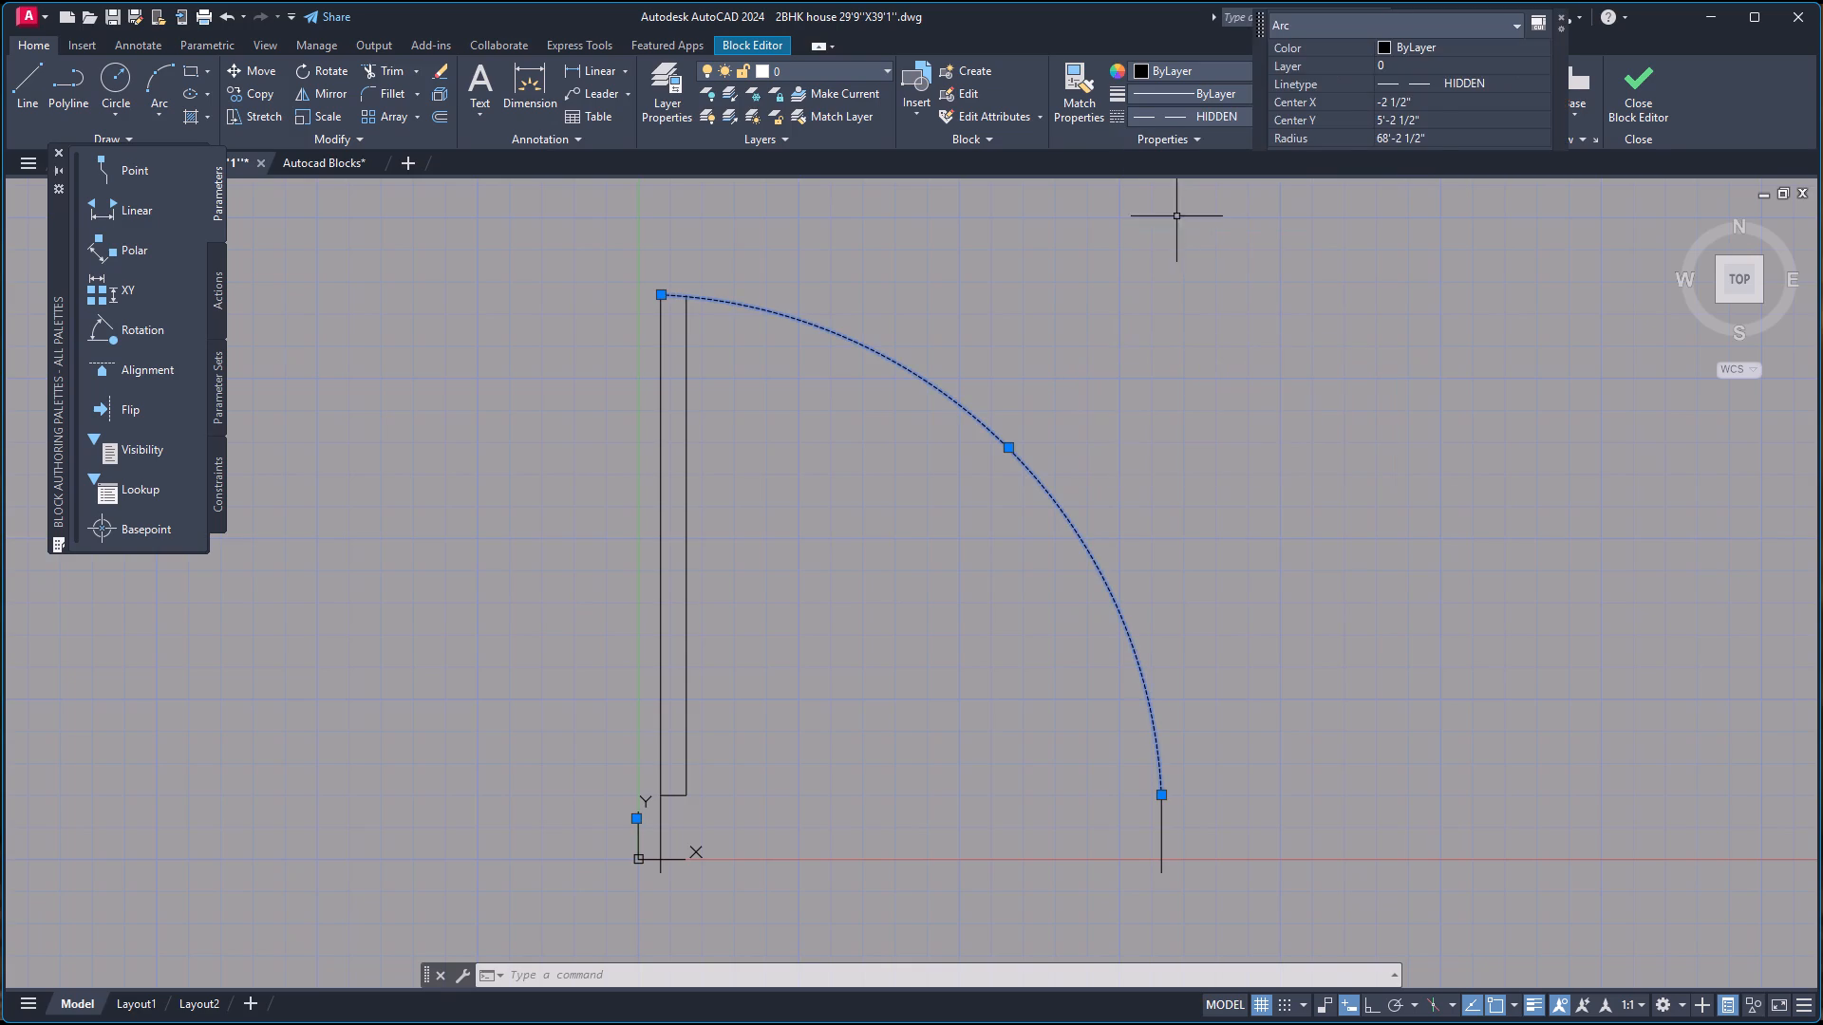
key(Escape)
click(1624, 82)
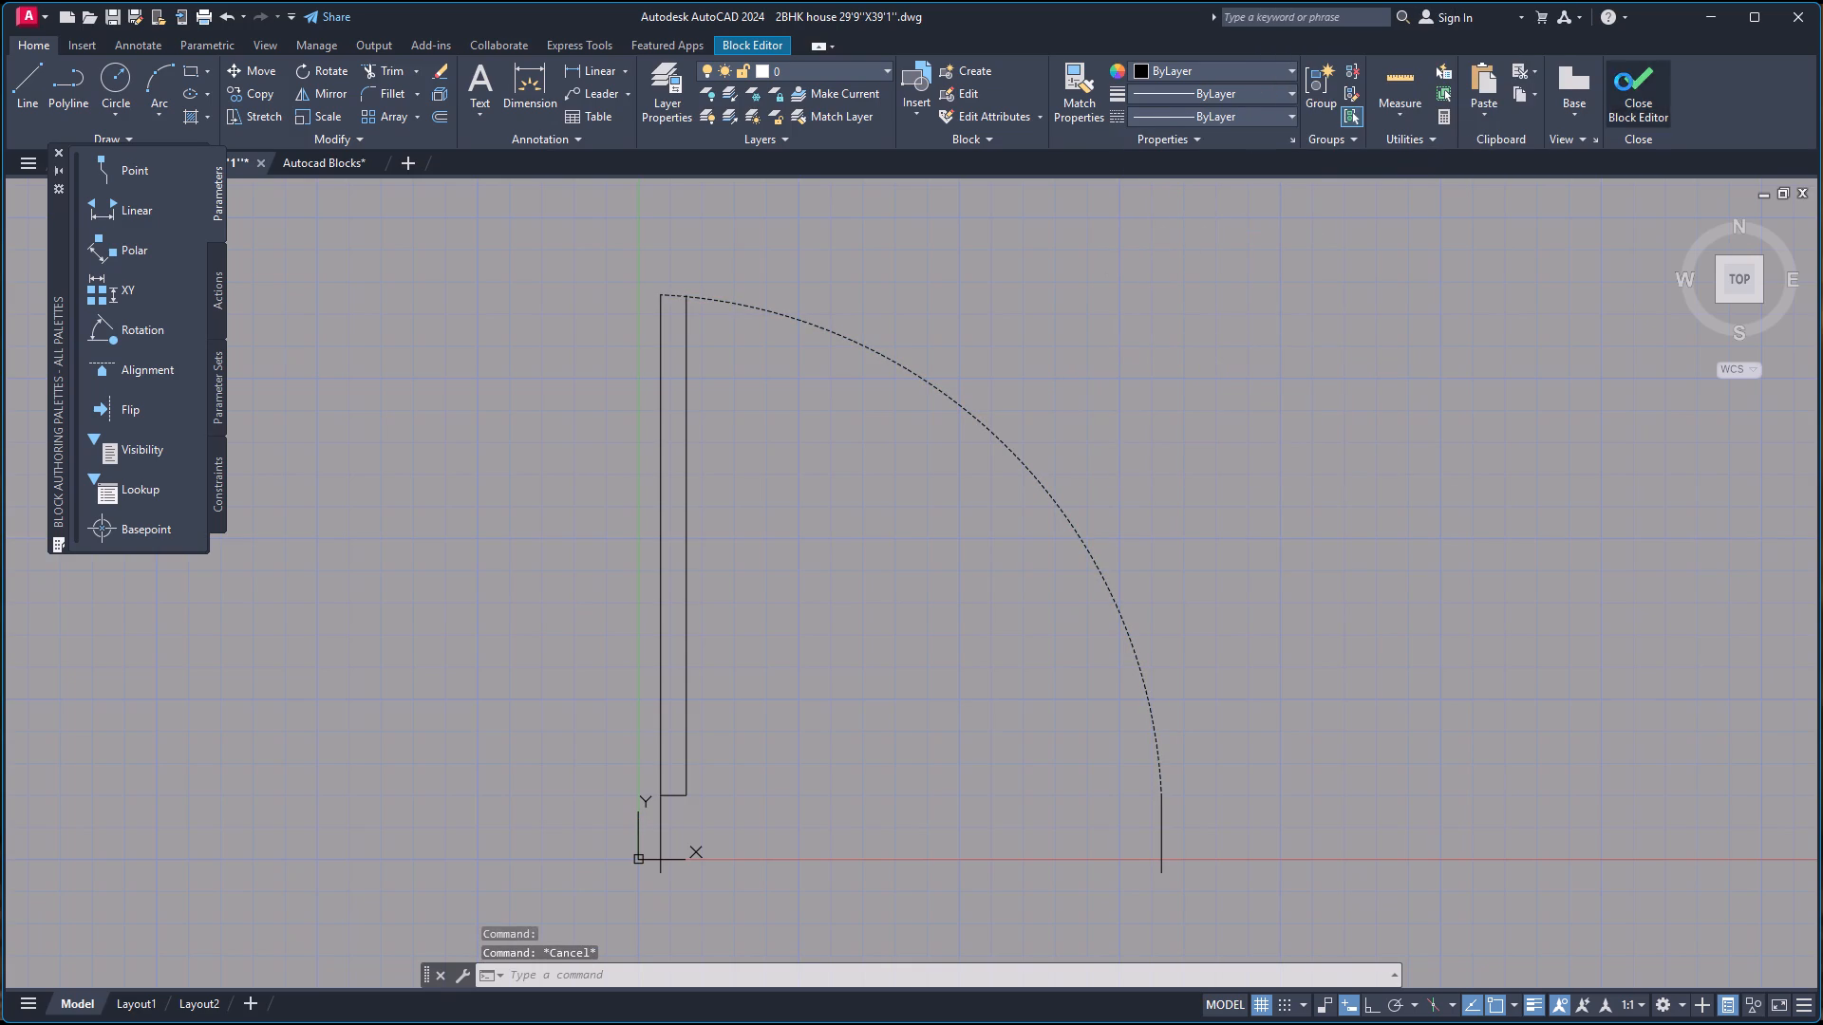
click(974, 481)
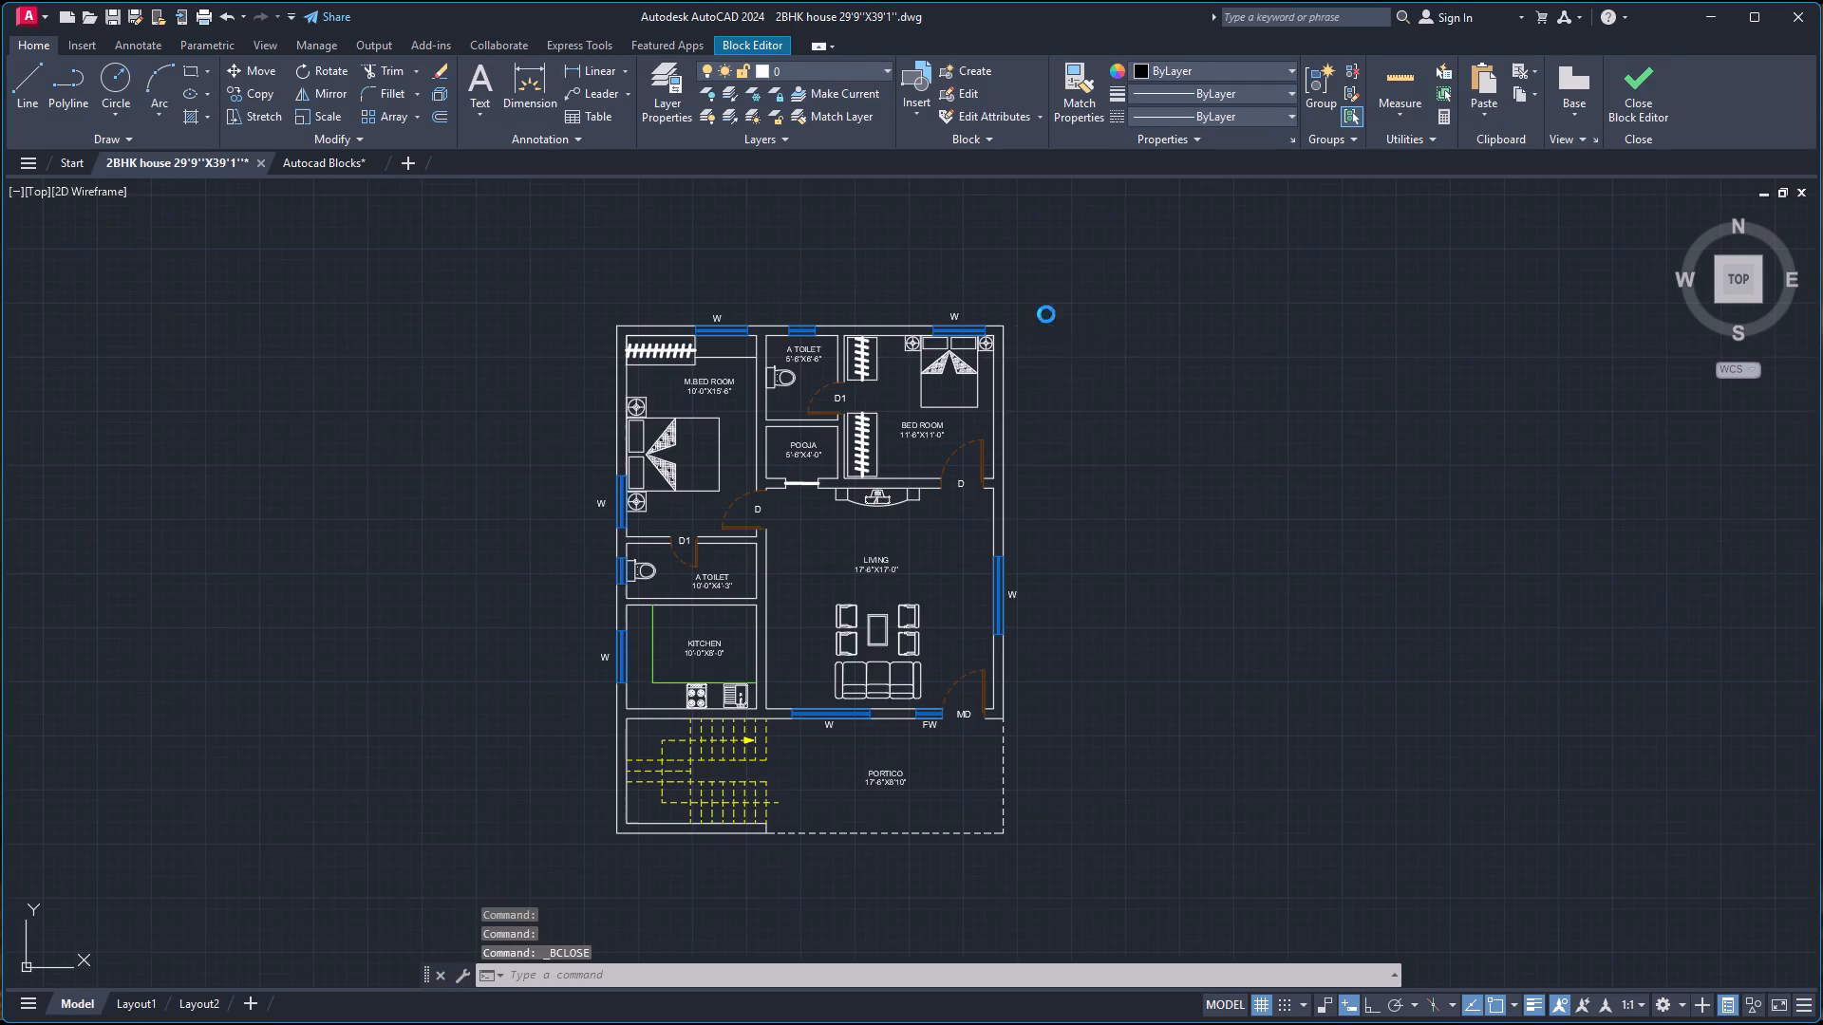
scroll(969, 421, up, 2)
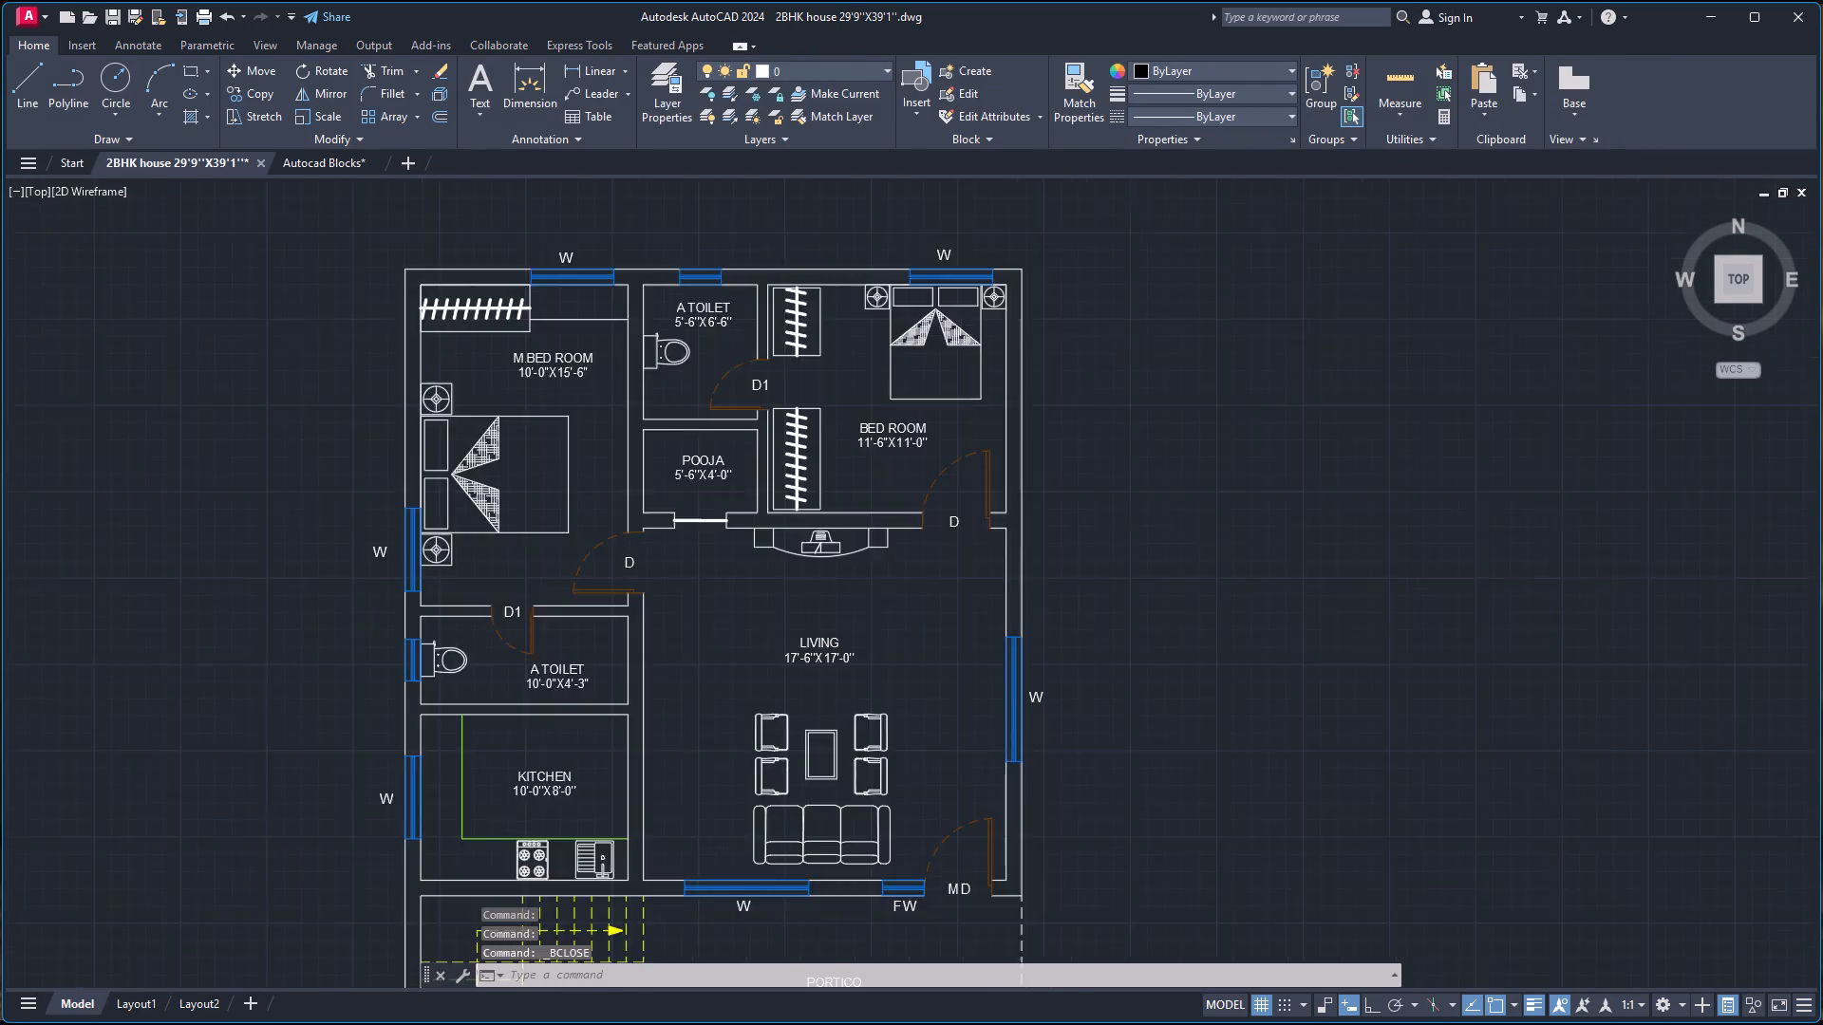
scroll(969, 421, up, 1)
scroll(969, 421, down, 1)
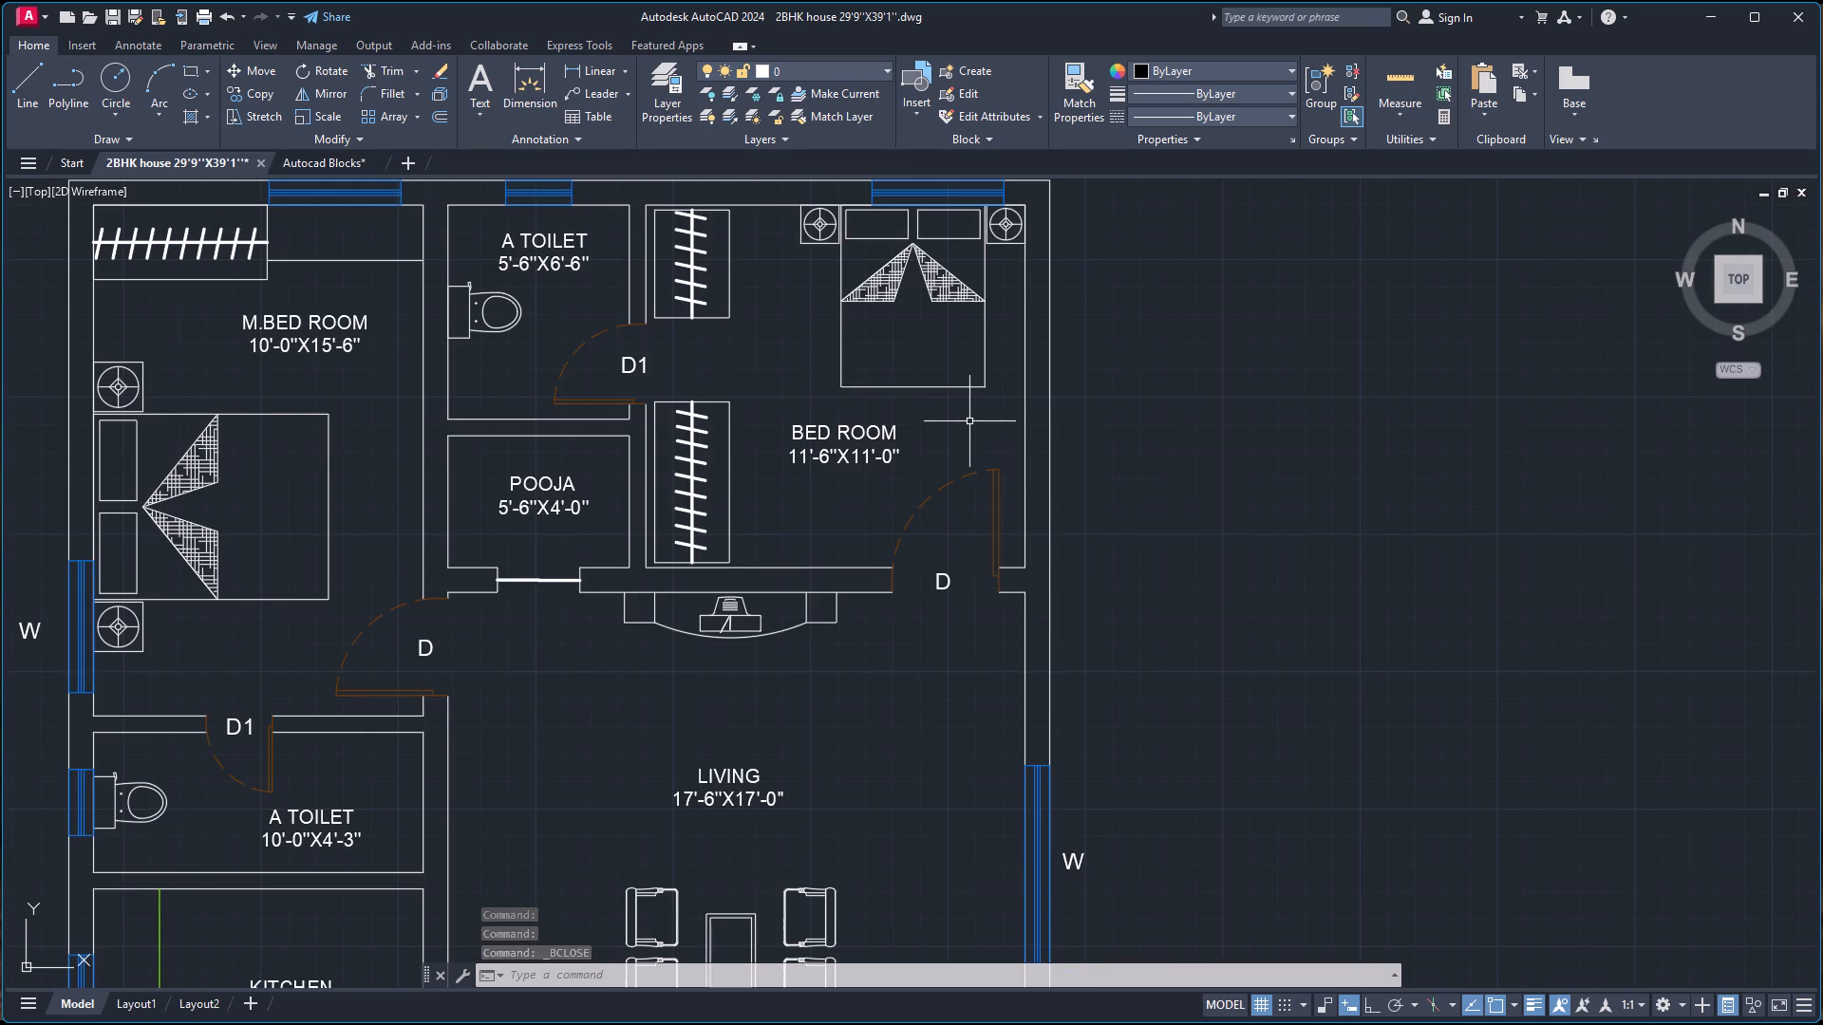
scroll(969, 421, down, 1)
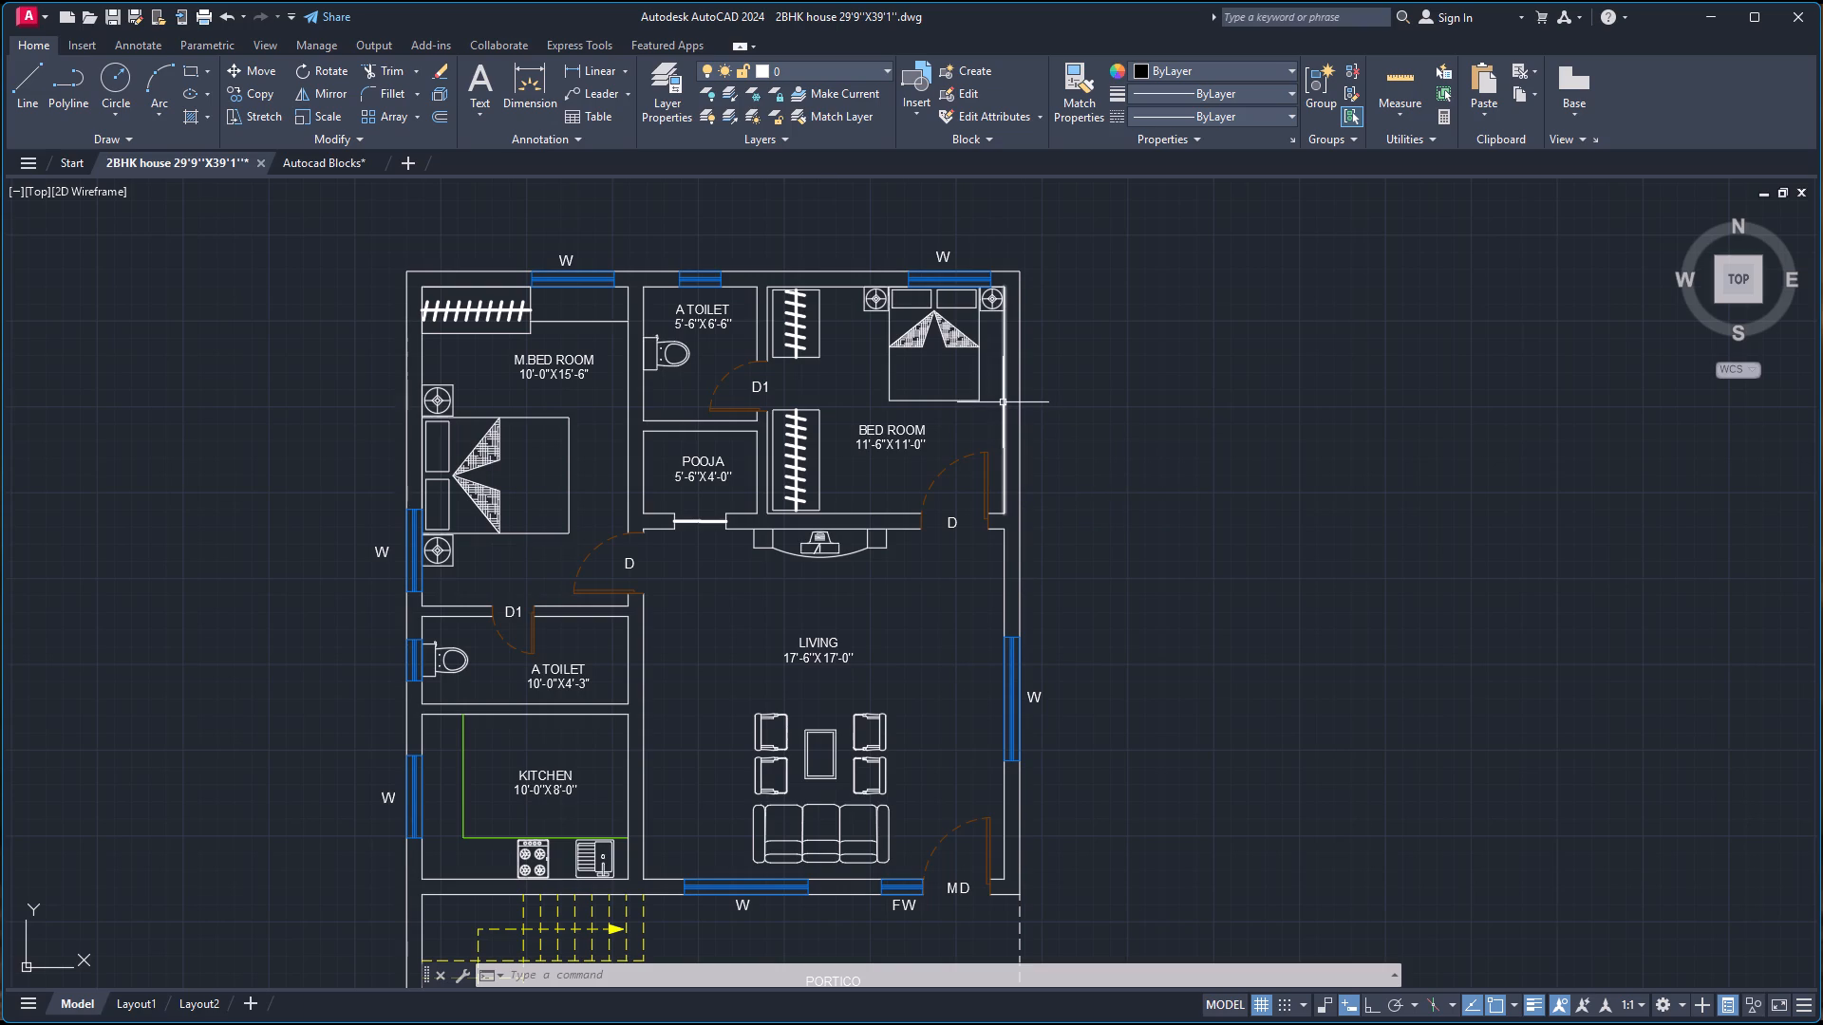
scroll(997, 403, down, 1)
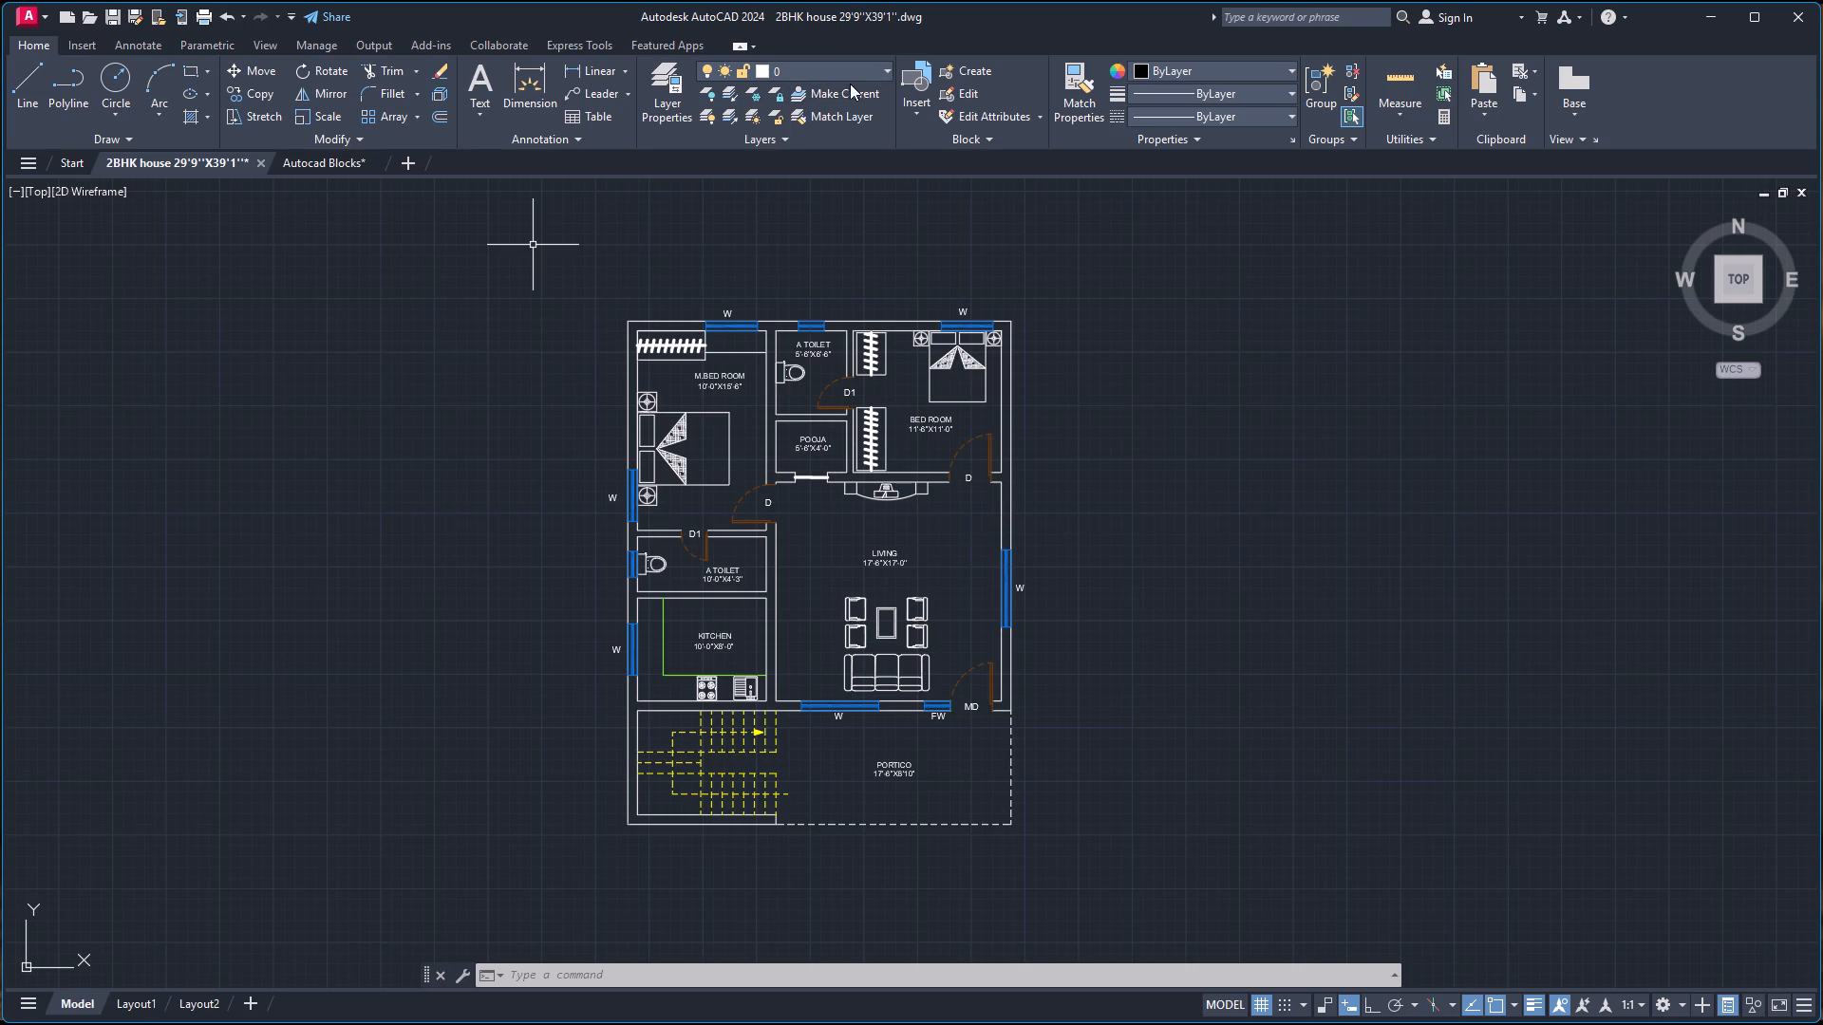
Create a layer named Hatch with colour 8 and make it the current layer.
click(669, 86)
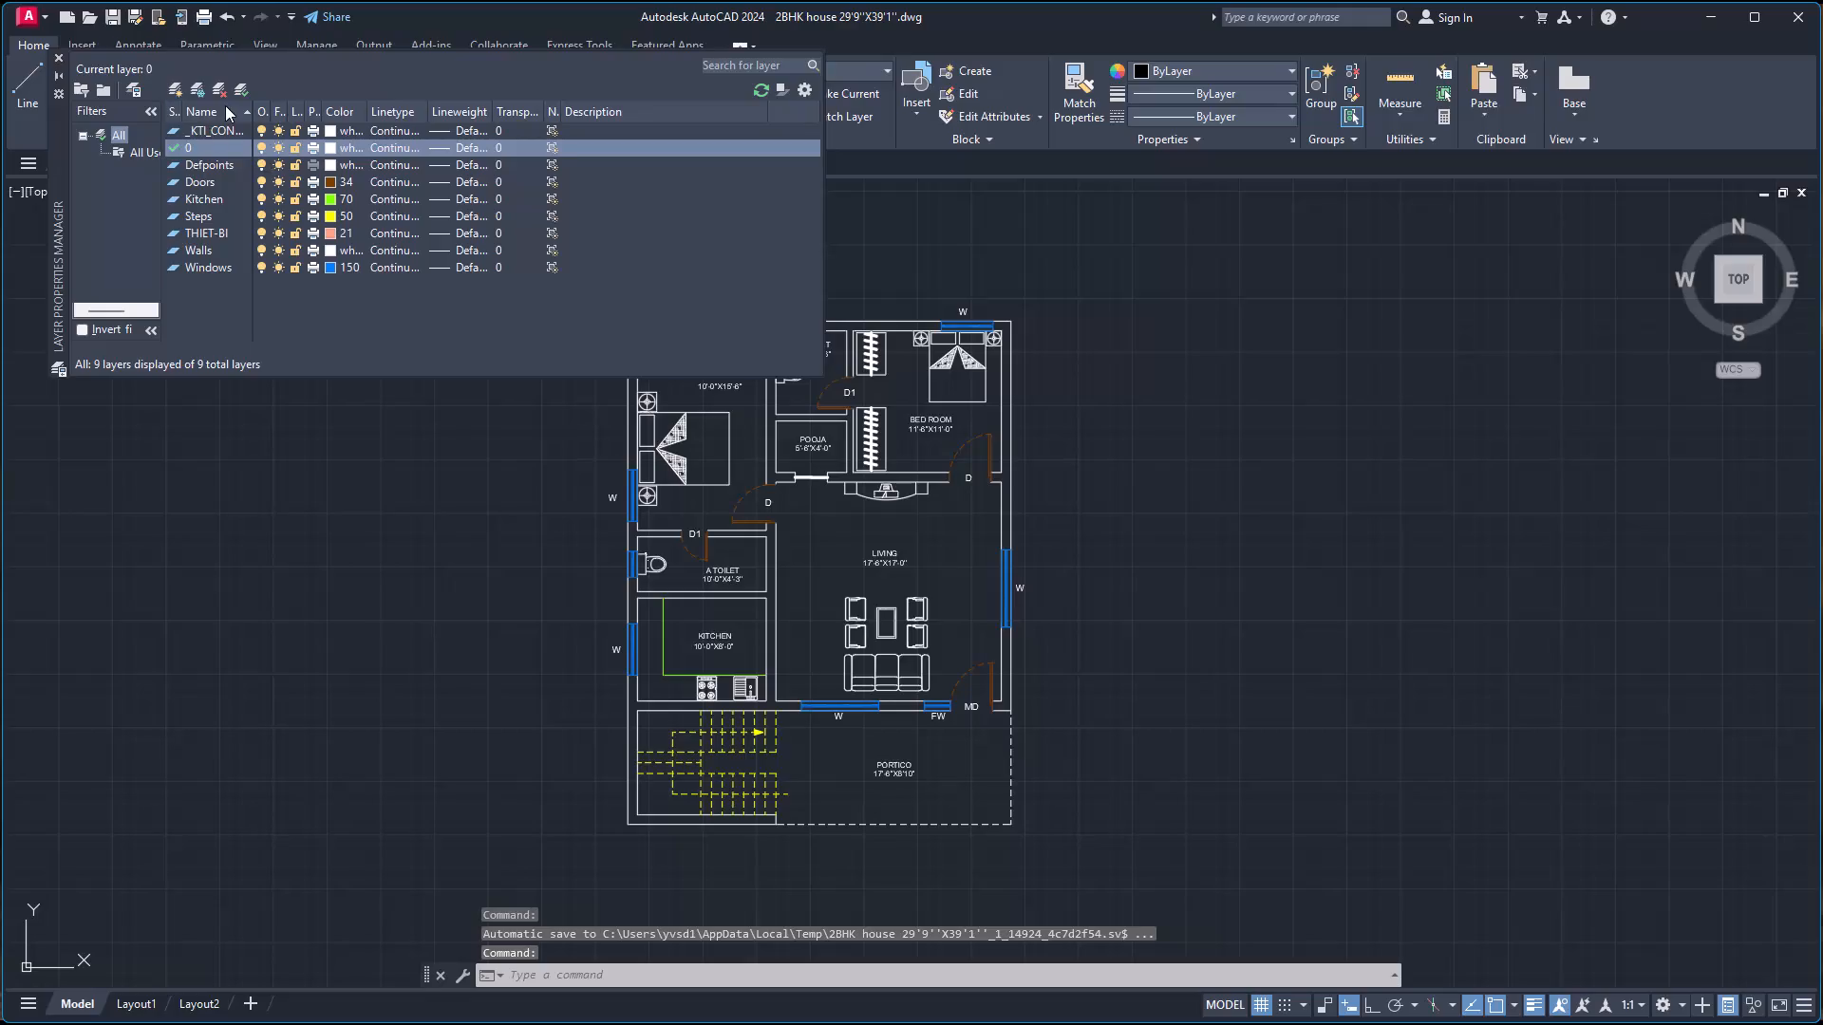
click(176, 89)
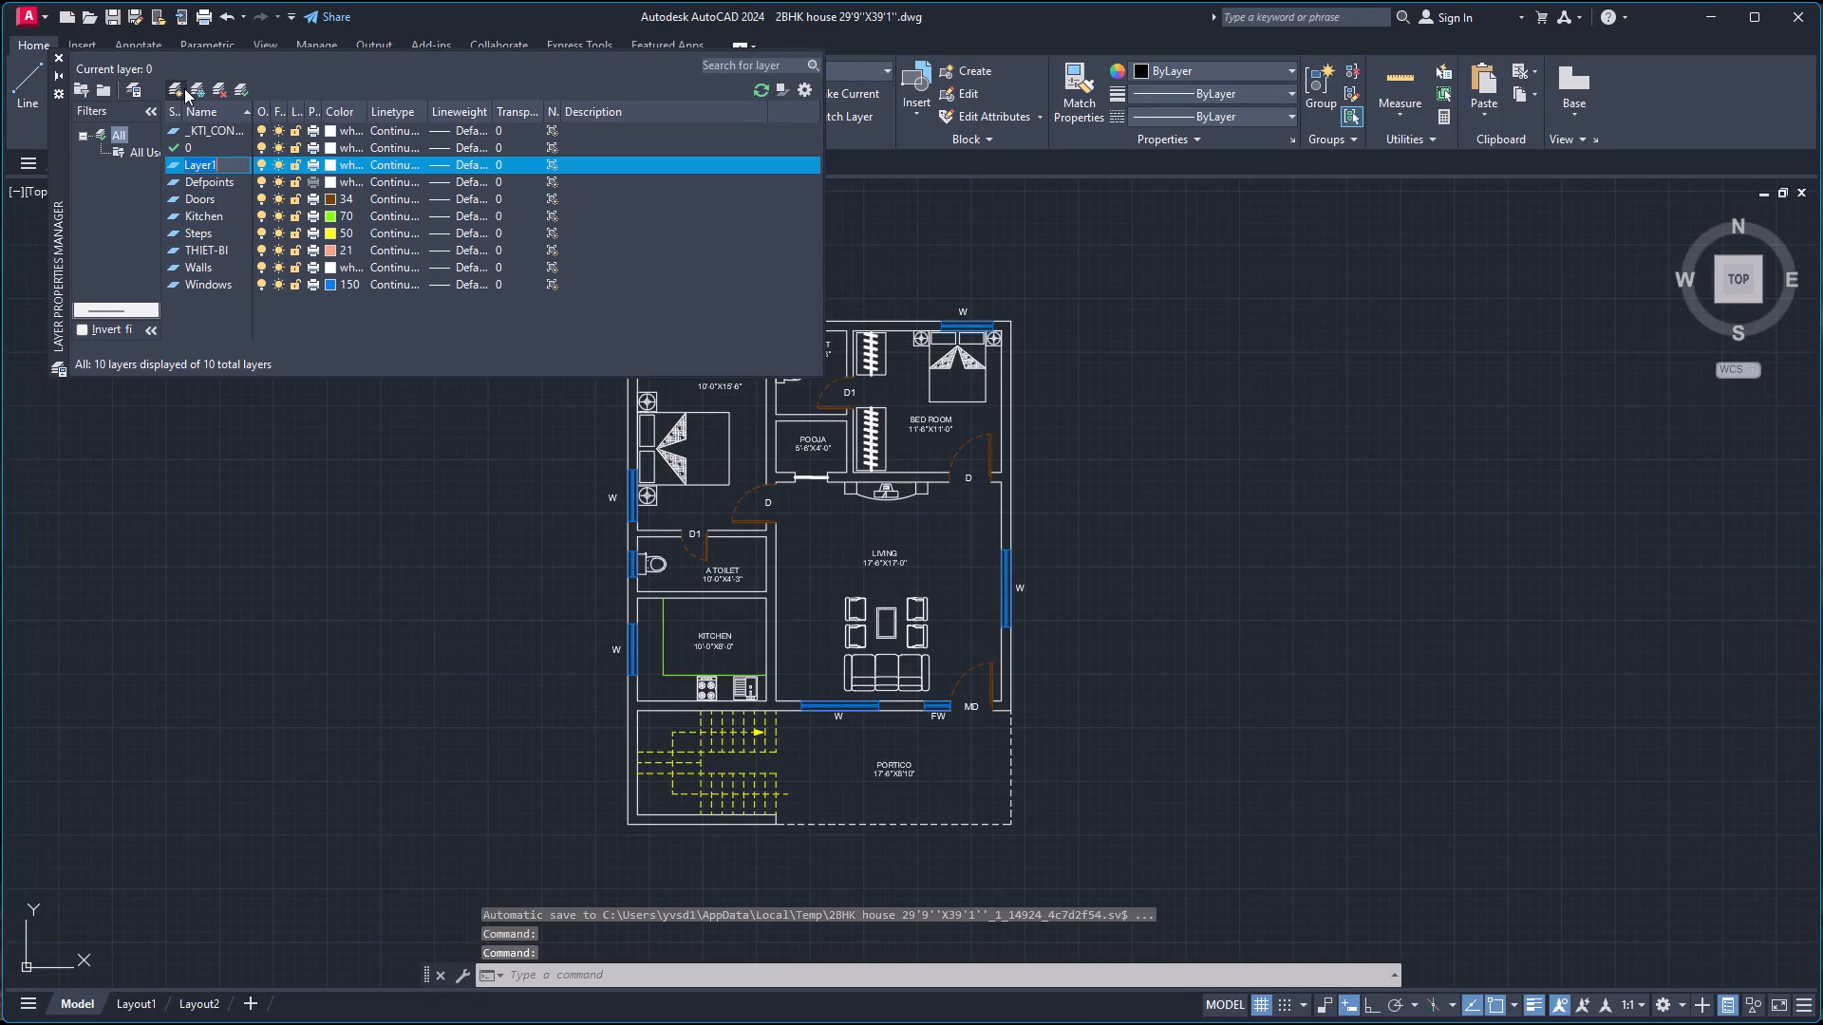
key(BackSpace)
key(BackSpace)
text(Hatch)
key(Return)
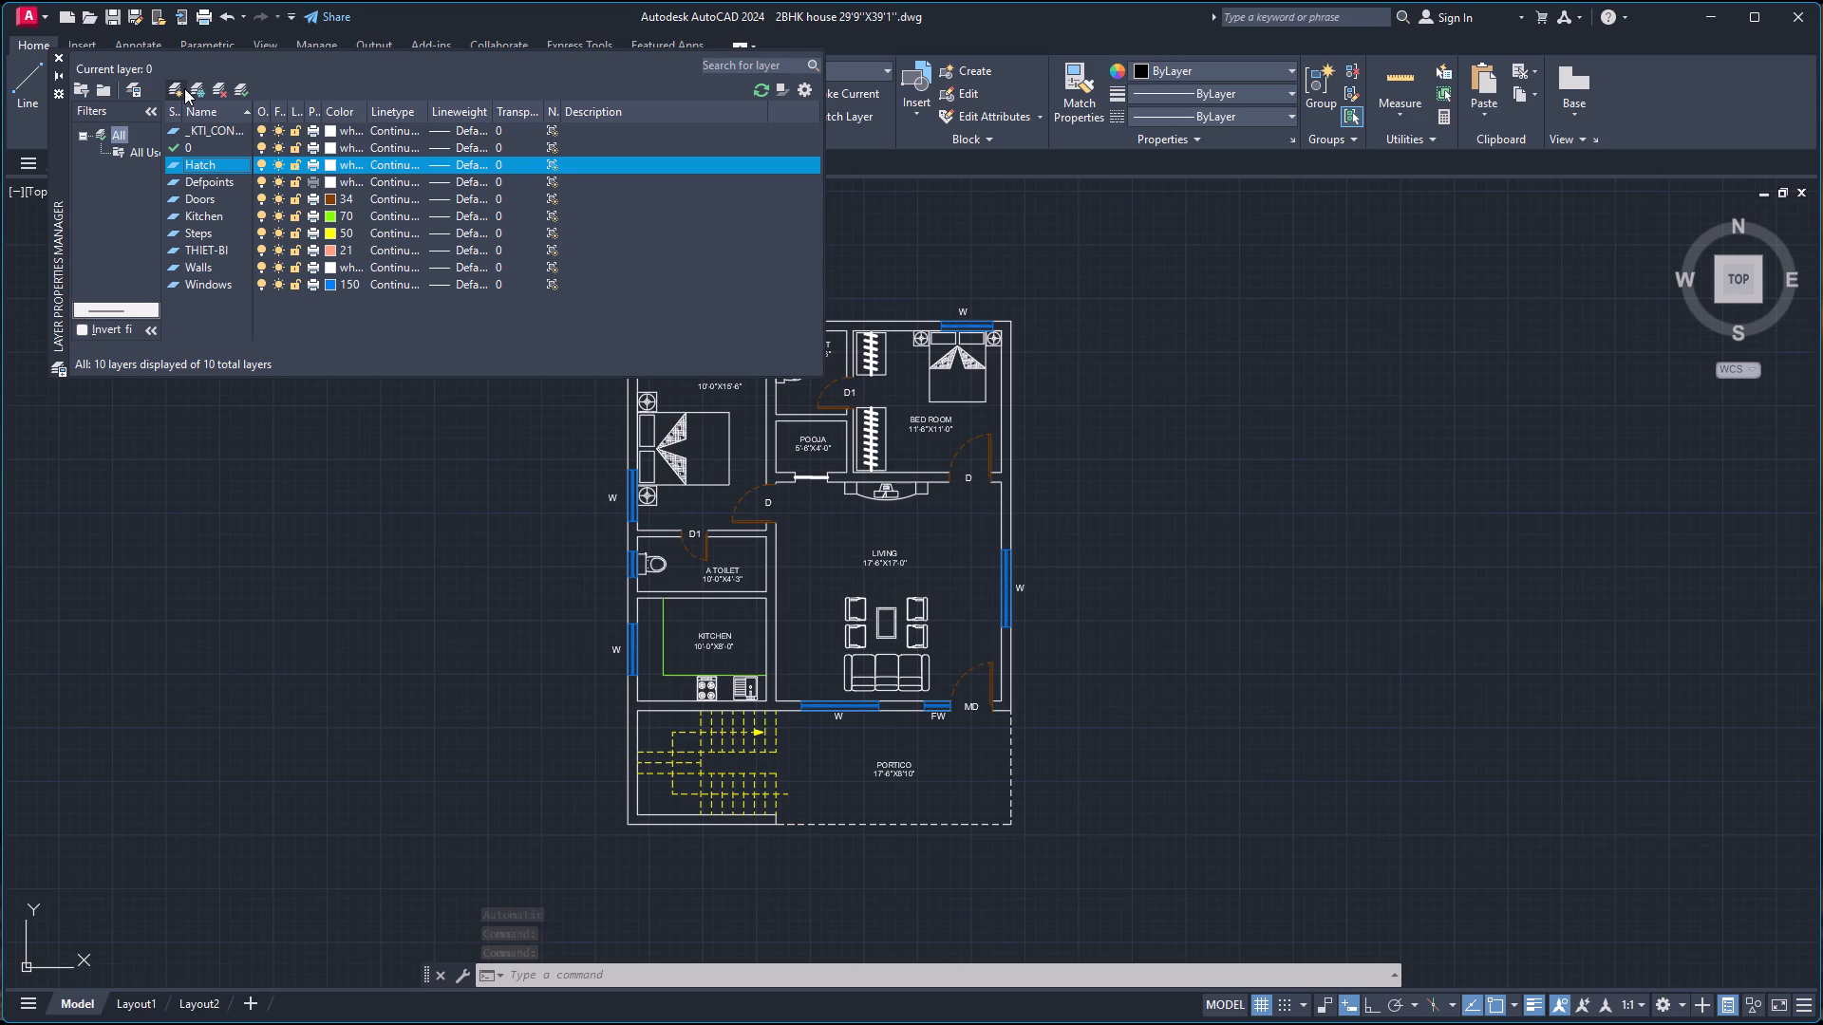
double_click(330, 165)
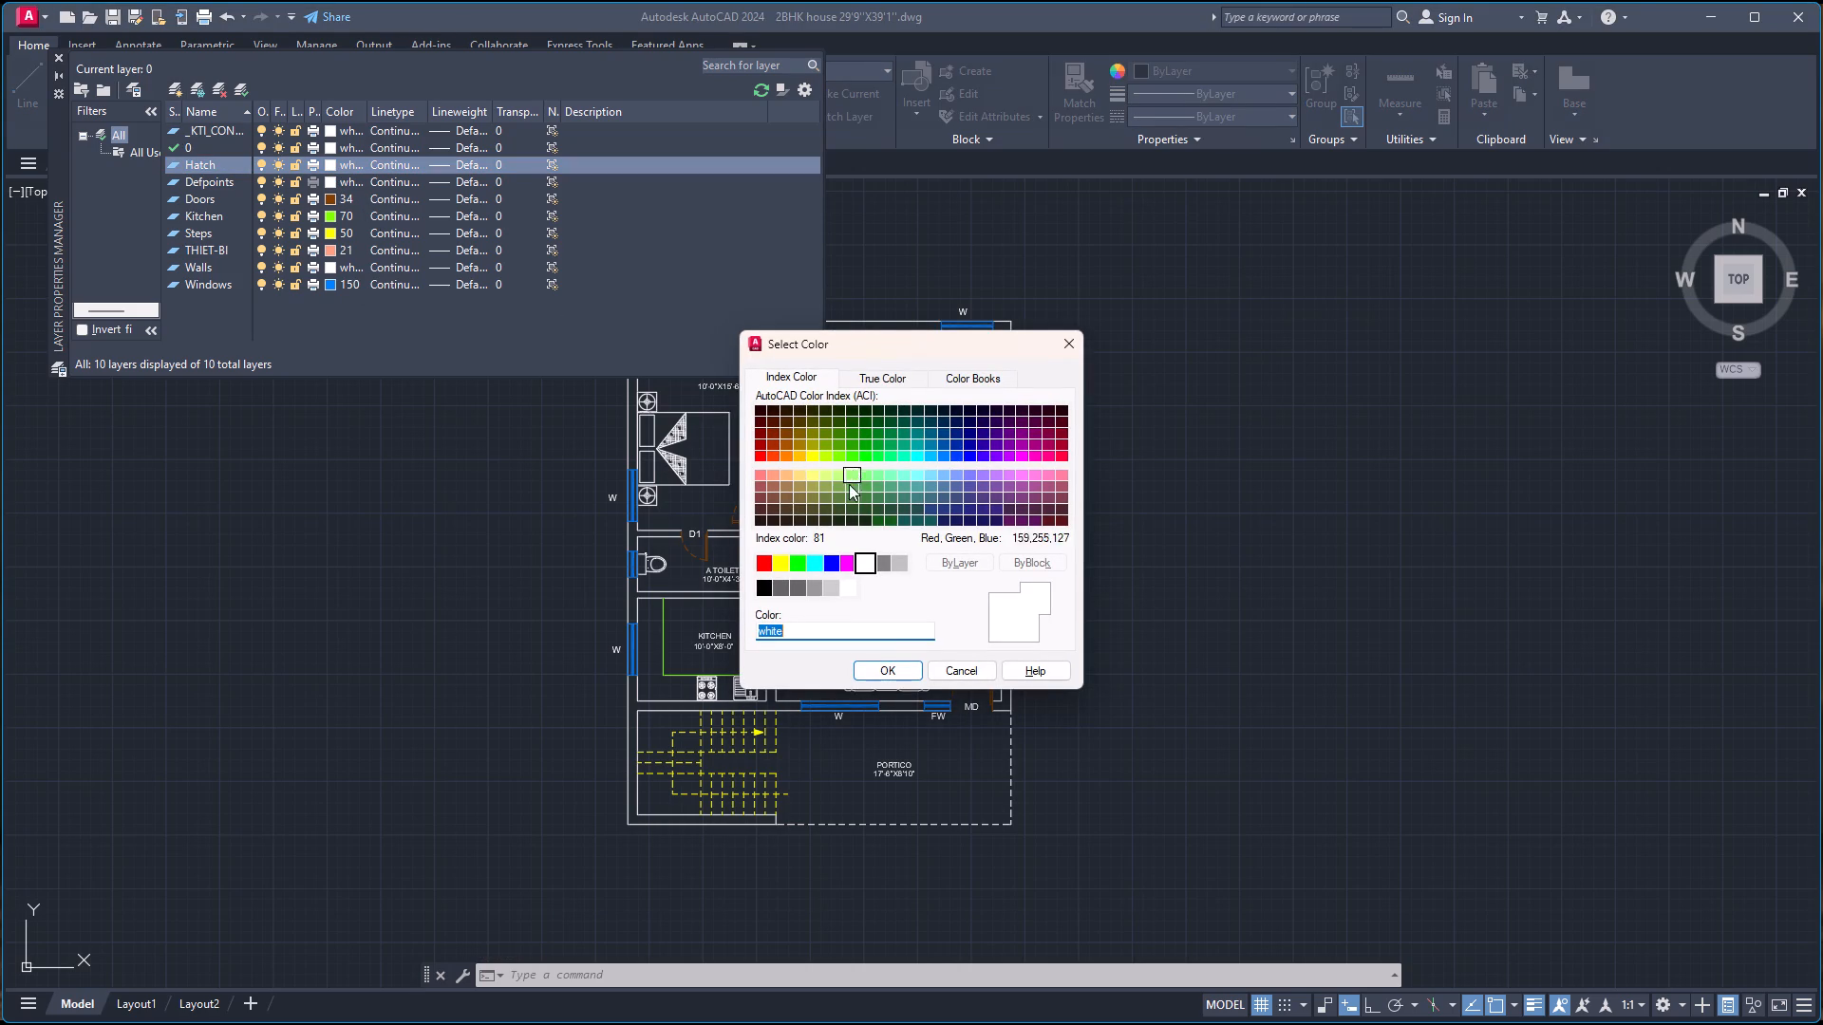
click(875, 564)
click(879, 562)
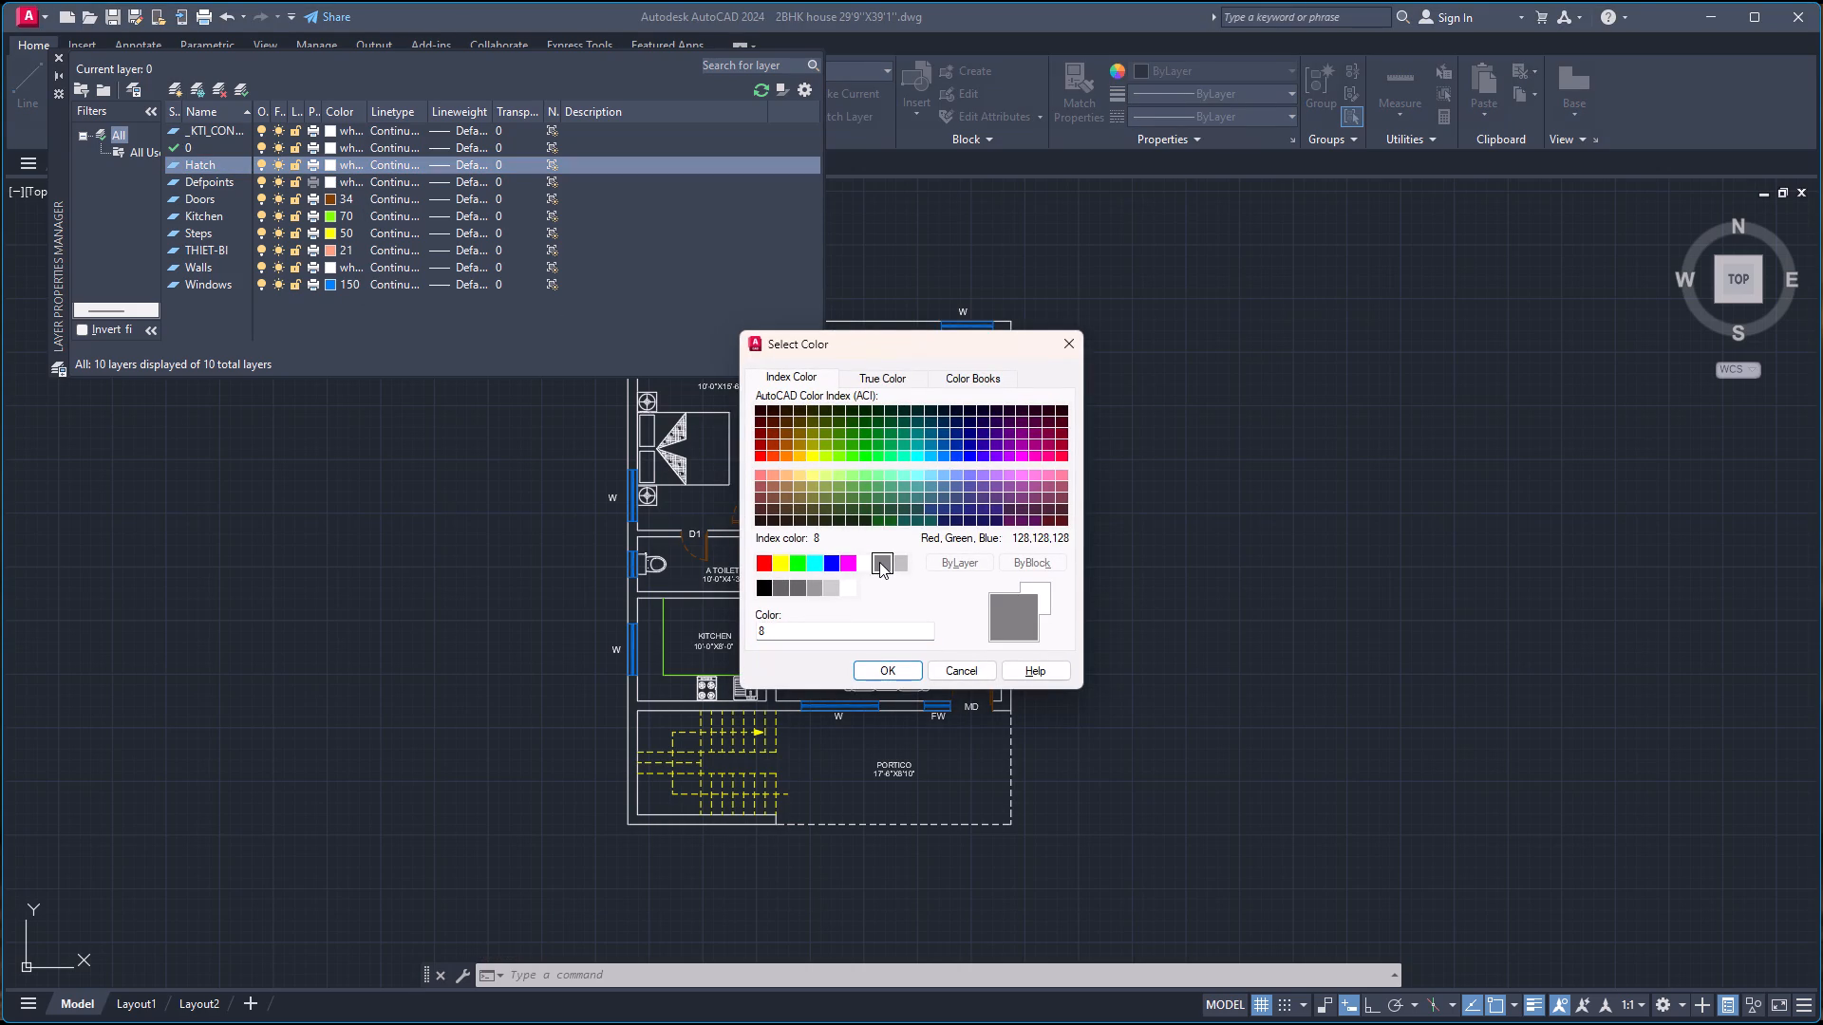
click(888, 671)
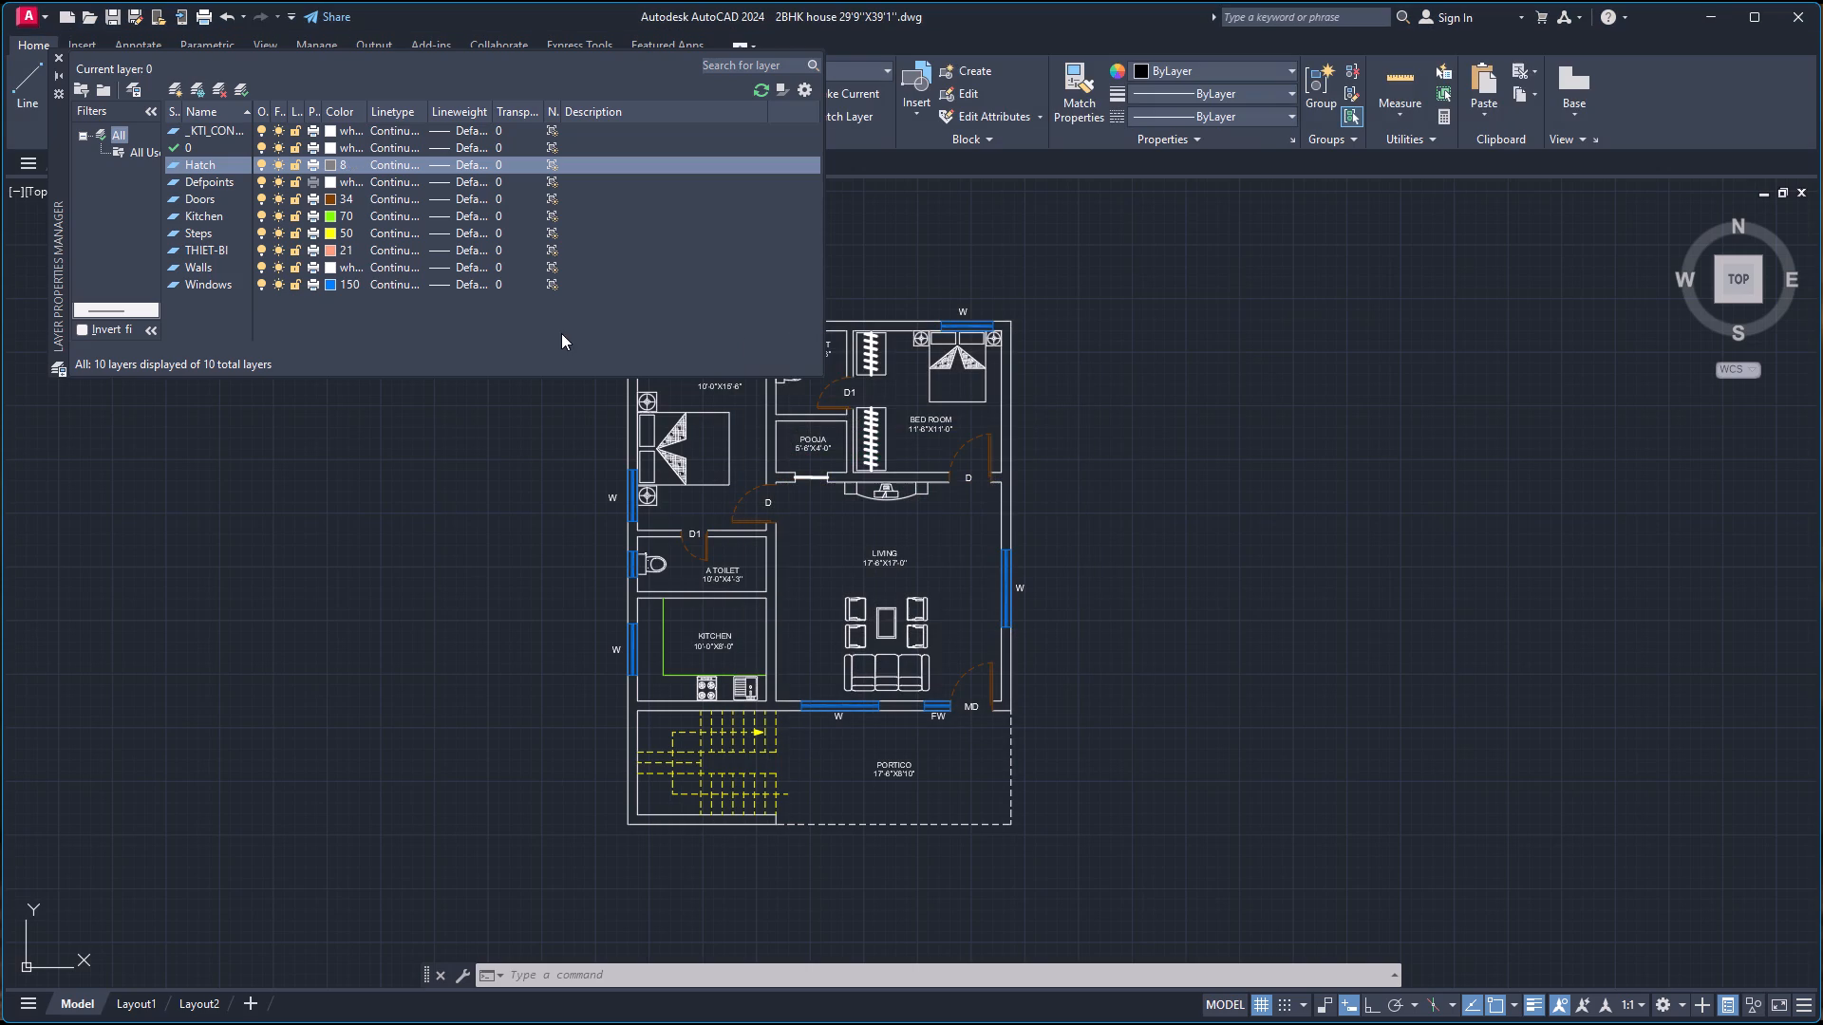
double_click(204, 170)
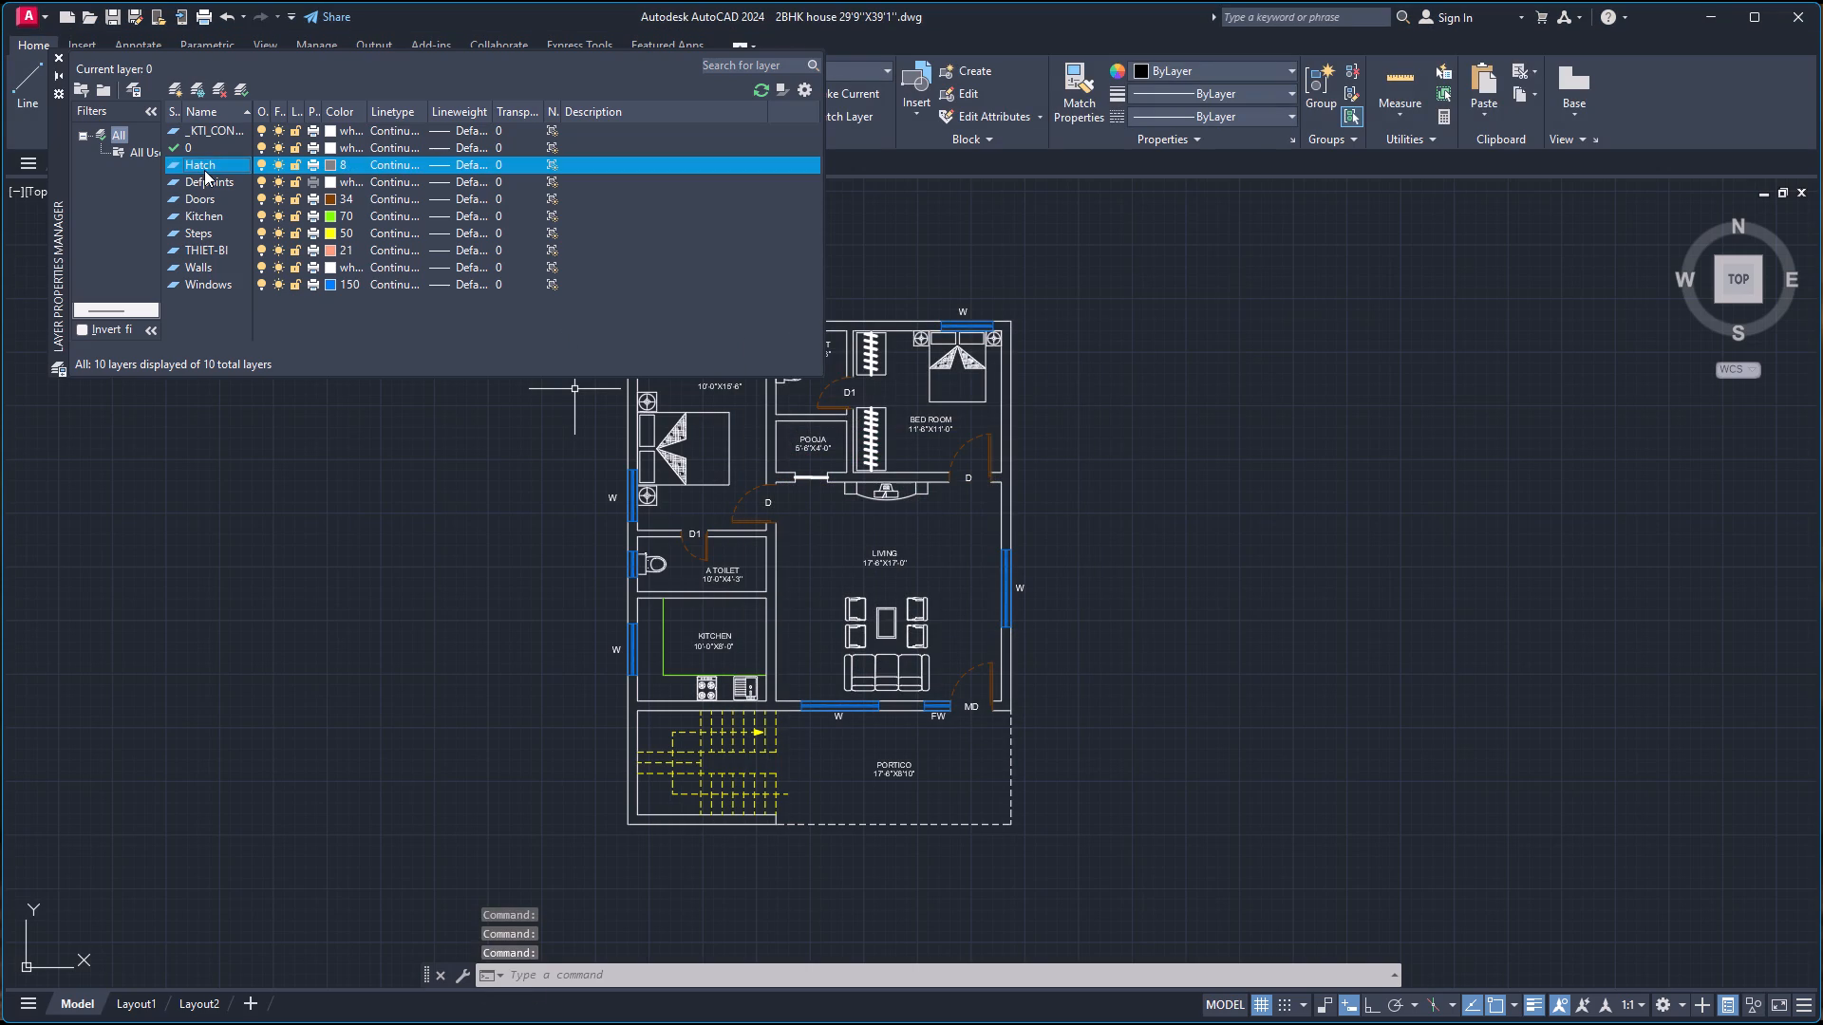
click(56, 53)
Start a hatch with the ANSI31 pattern and set its transparency to 40.
key(h)
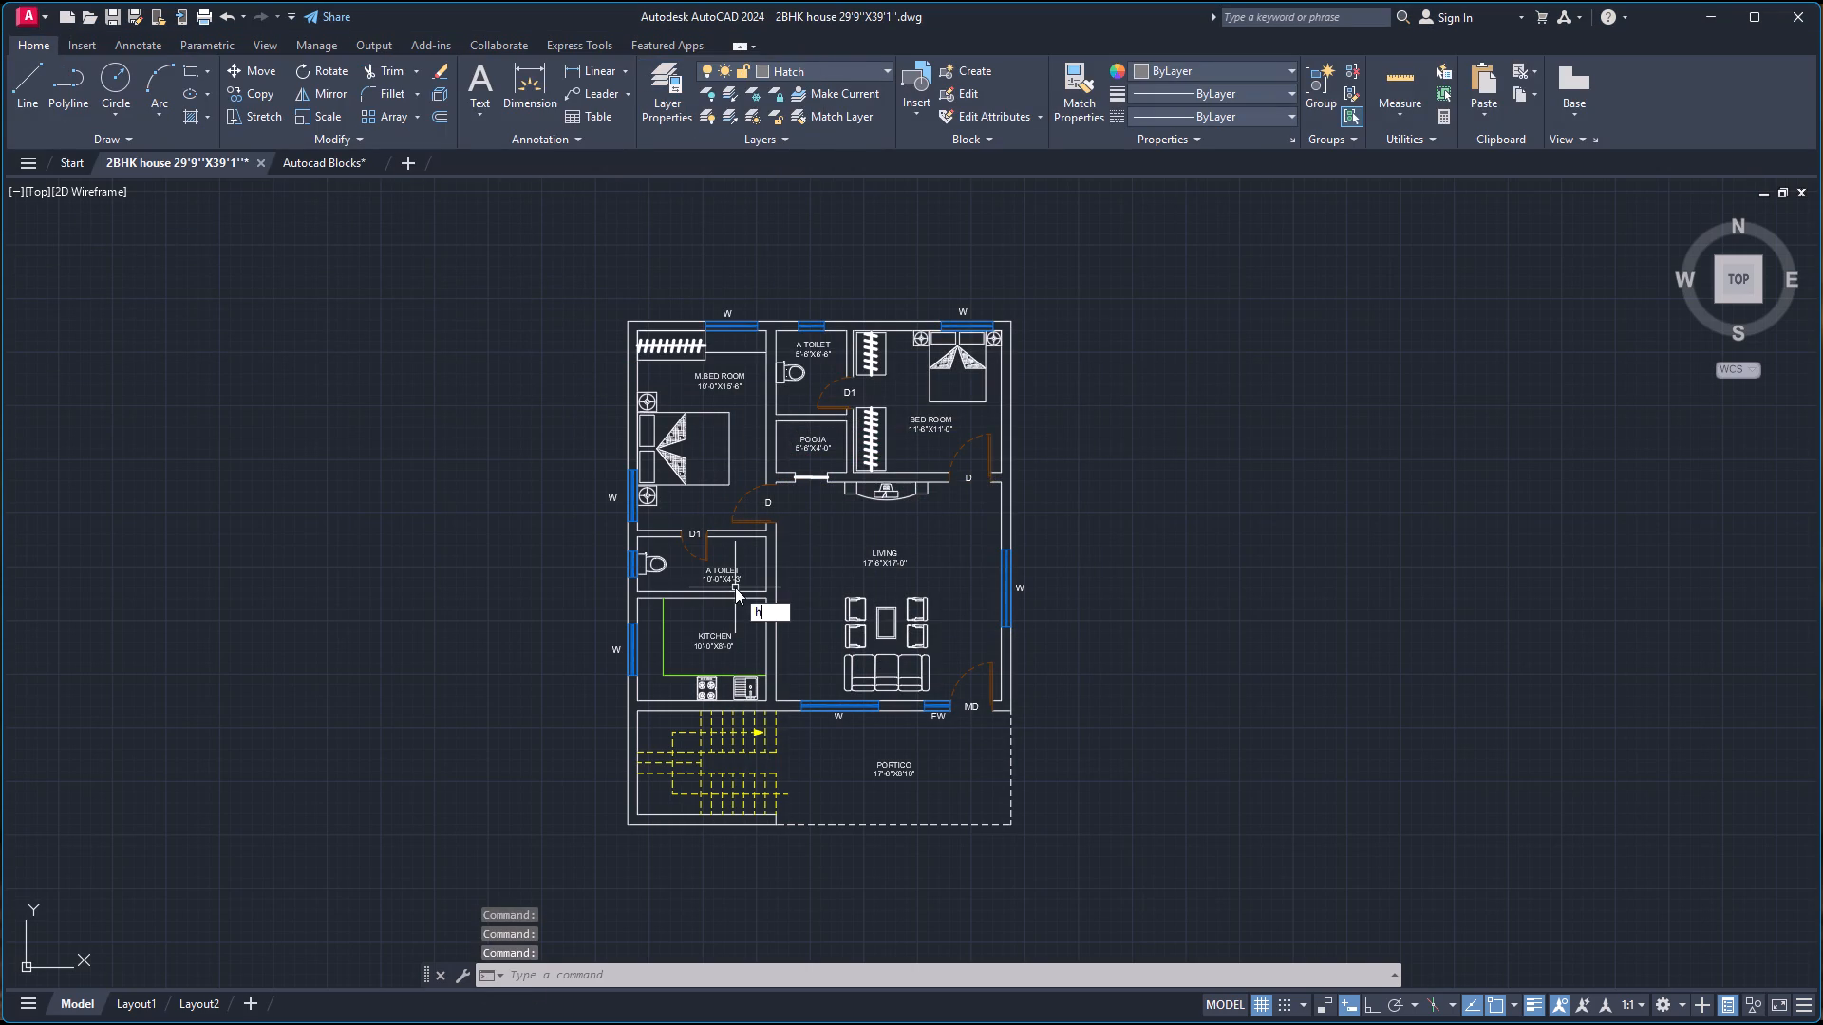
key(Return)
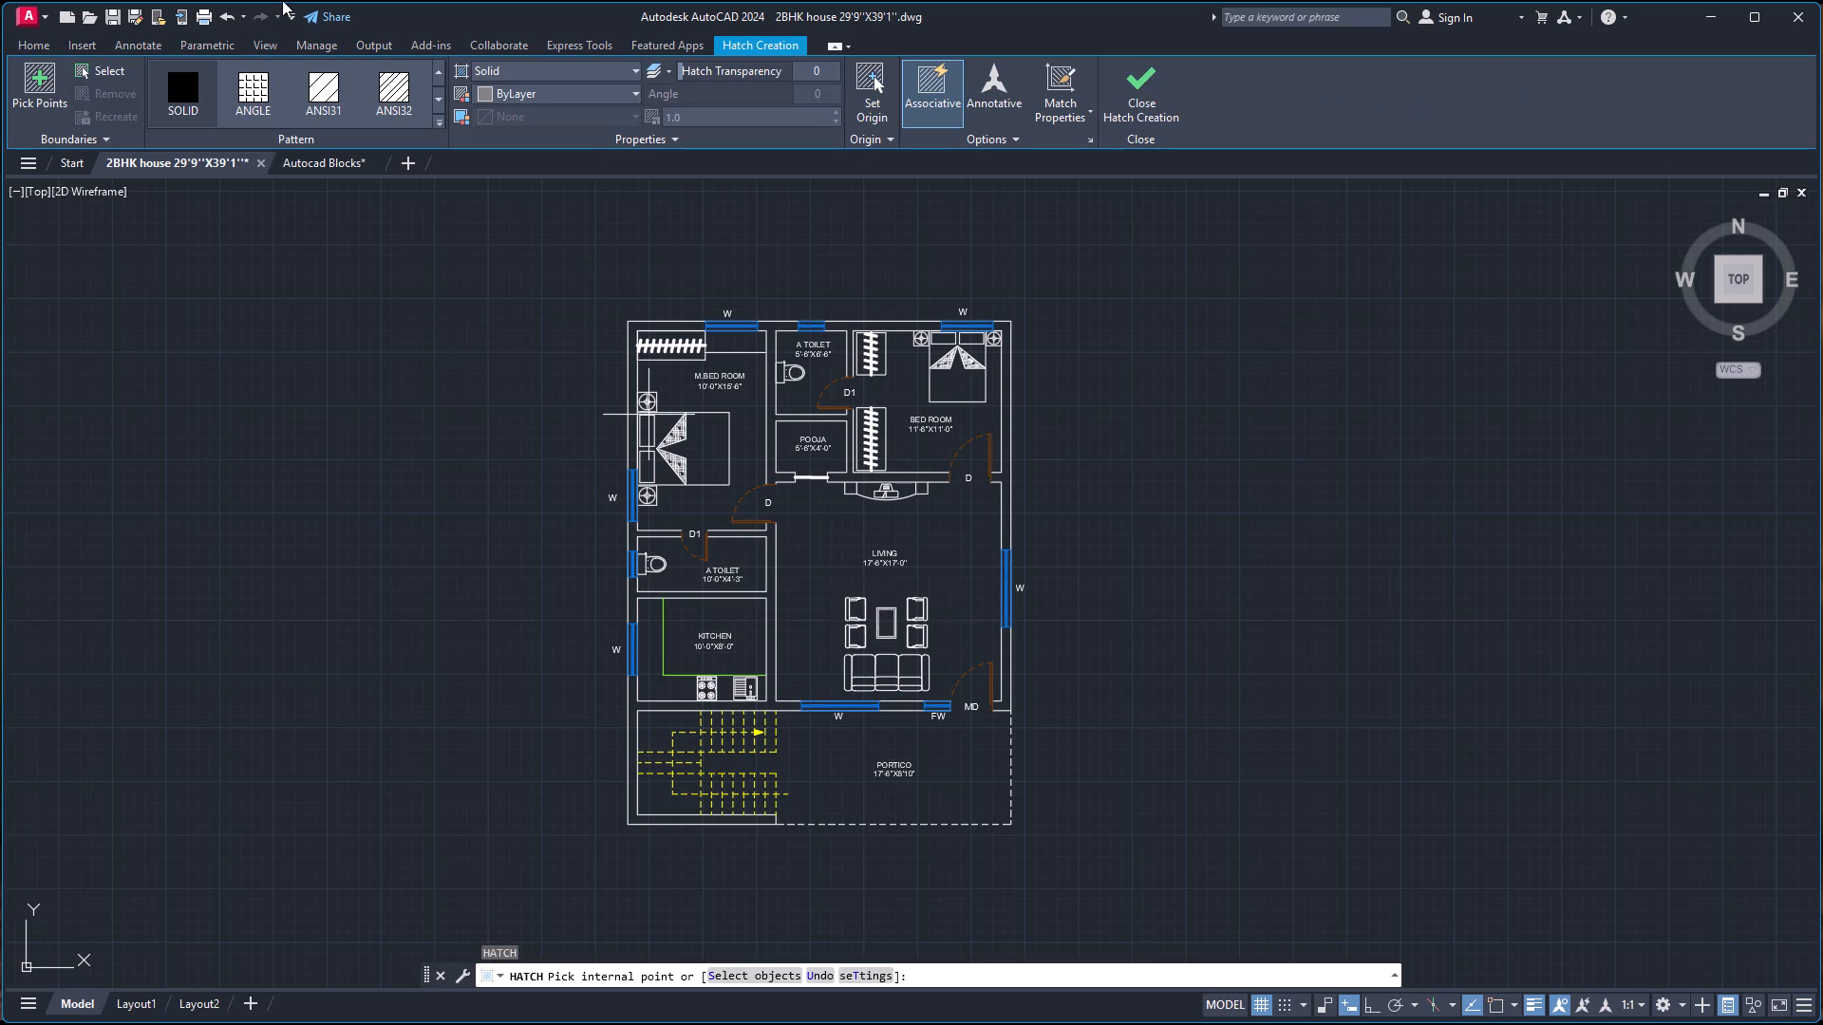
click(329, 77)
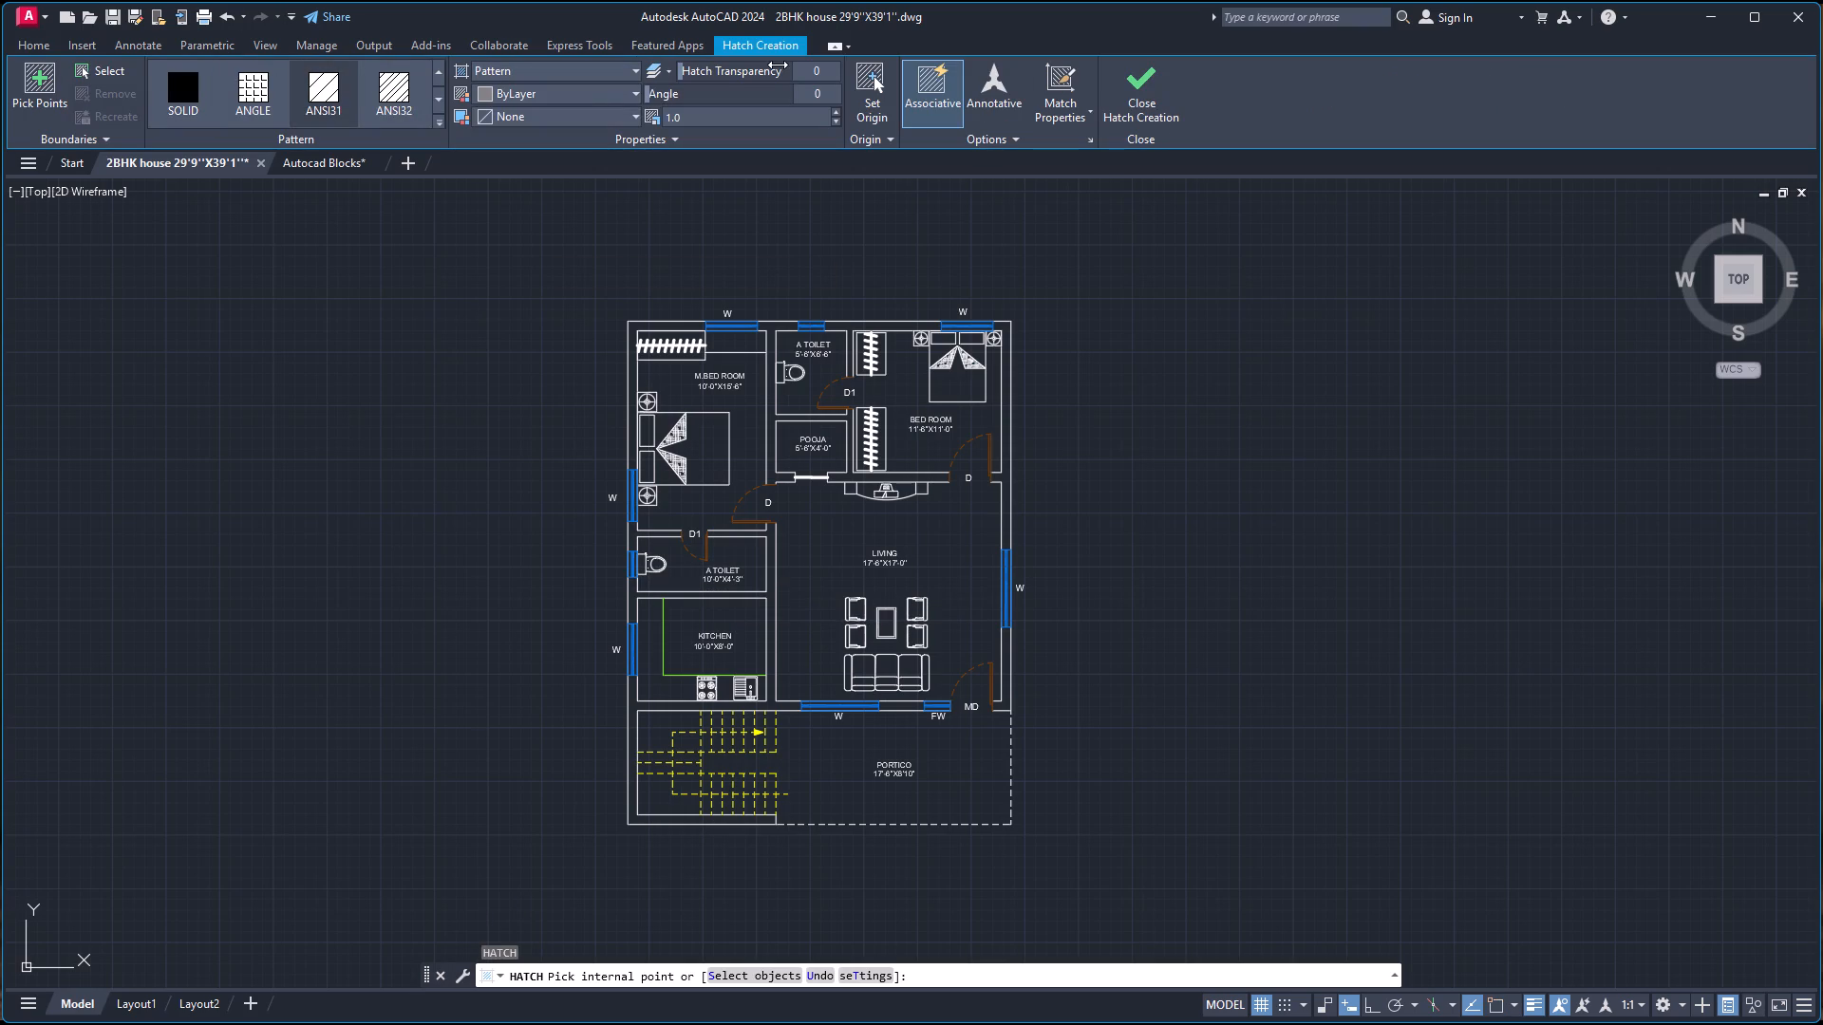
click(811, 67)
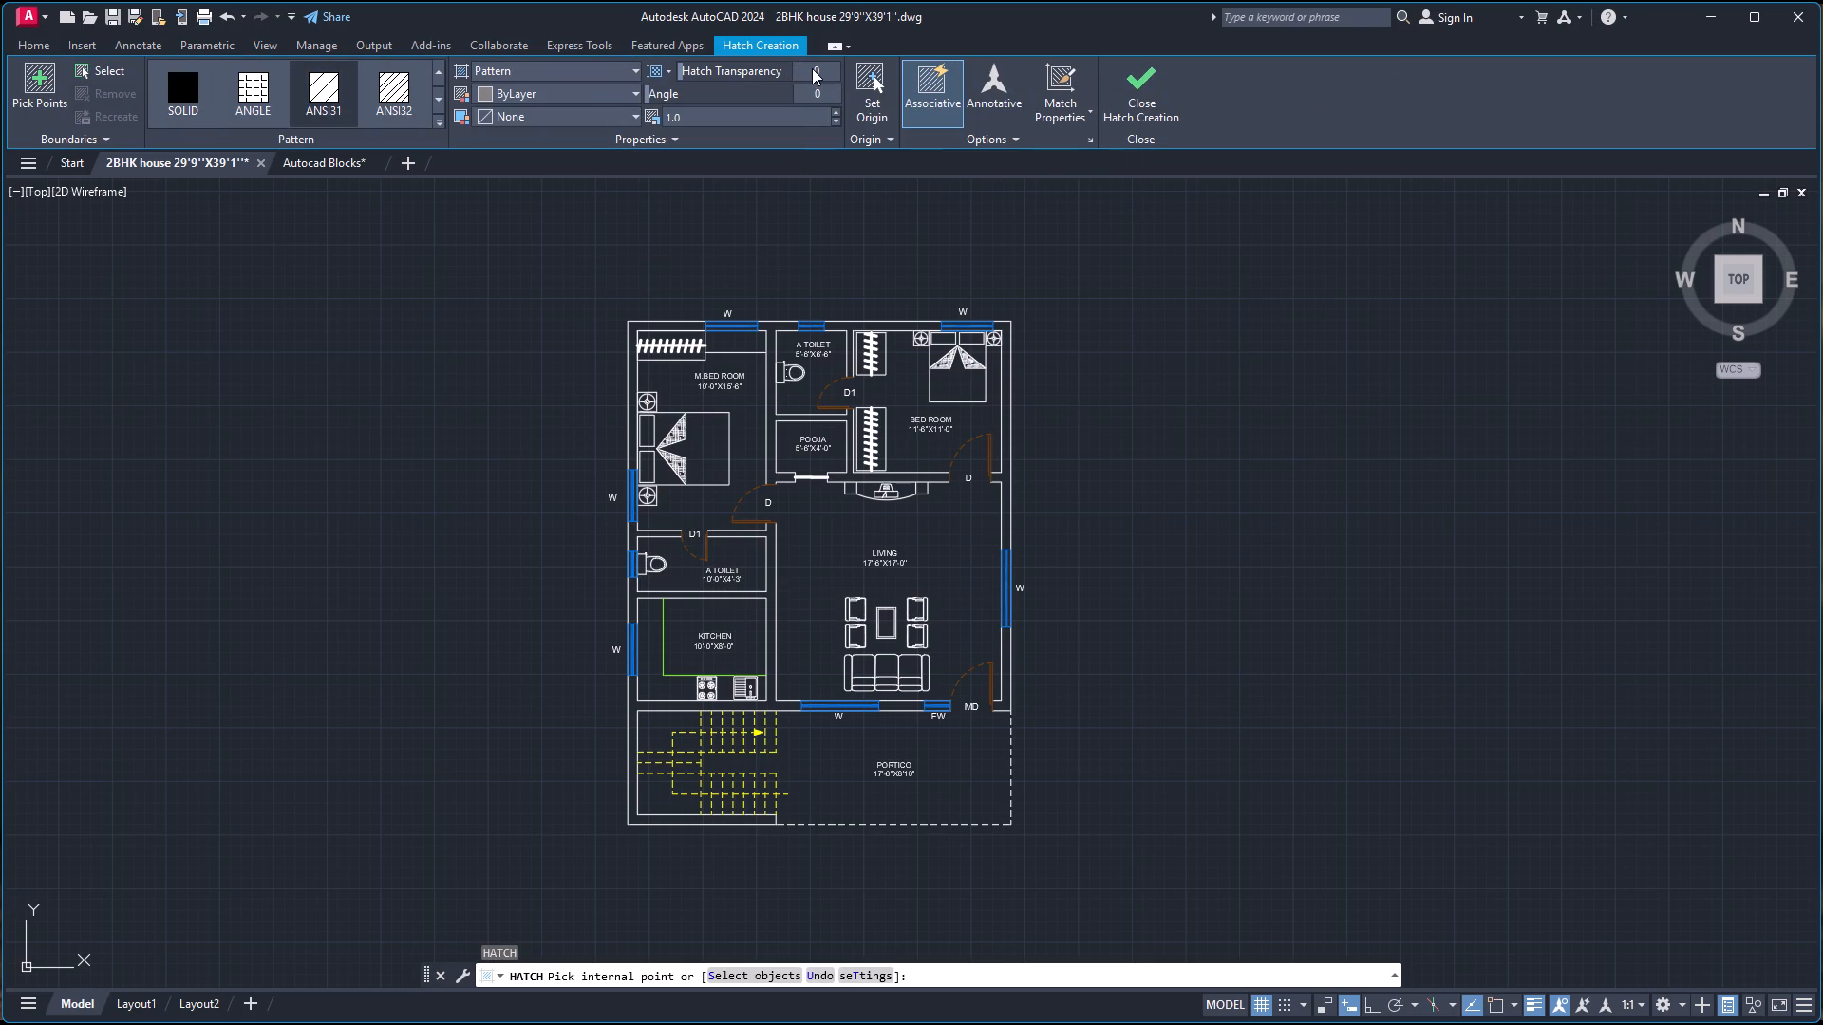
click(815, 68)
text(40)
key(Return)
click(1194, 432)
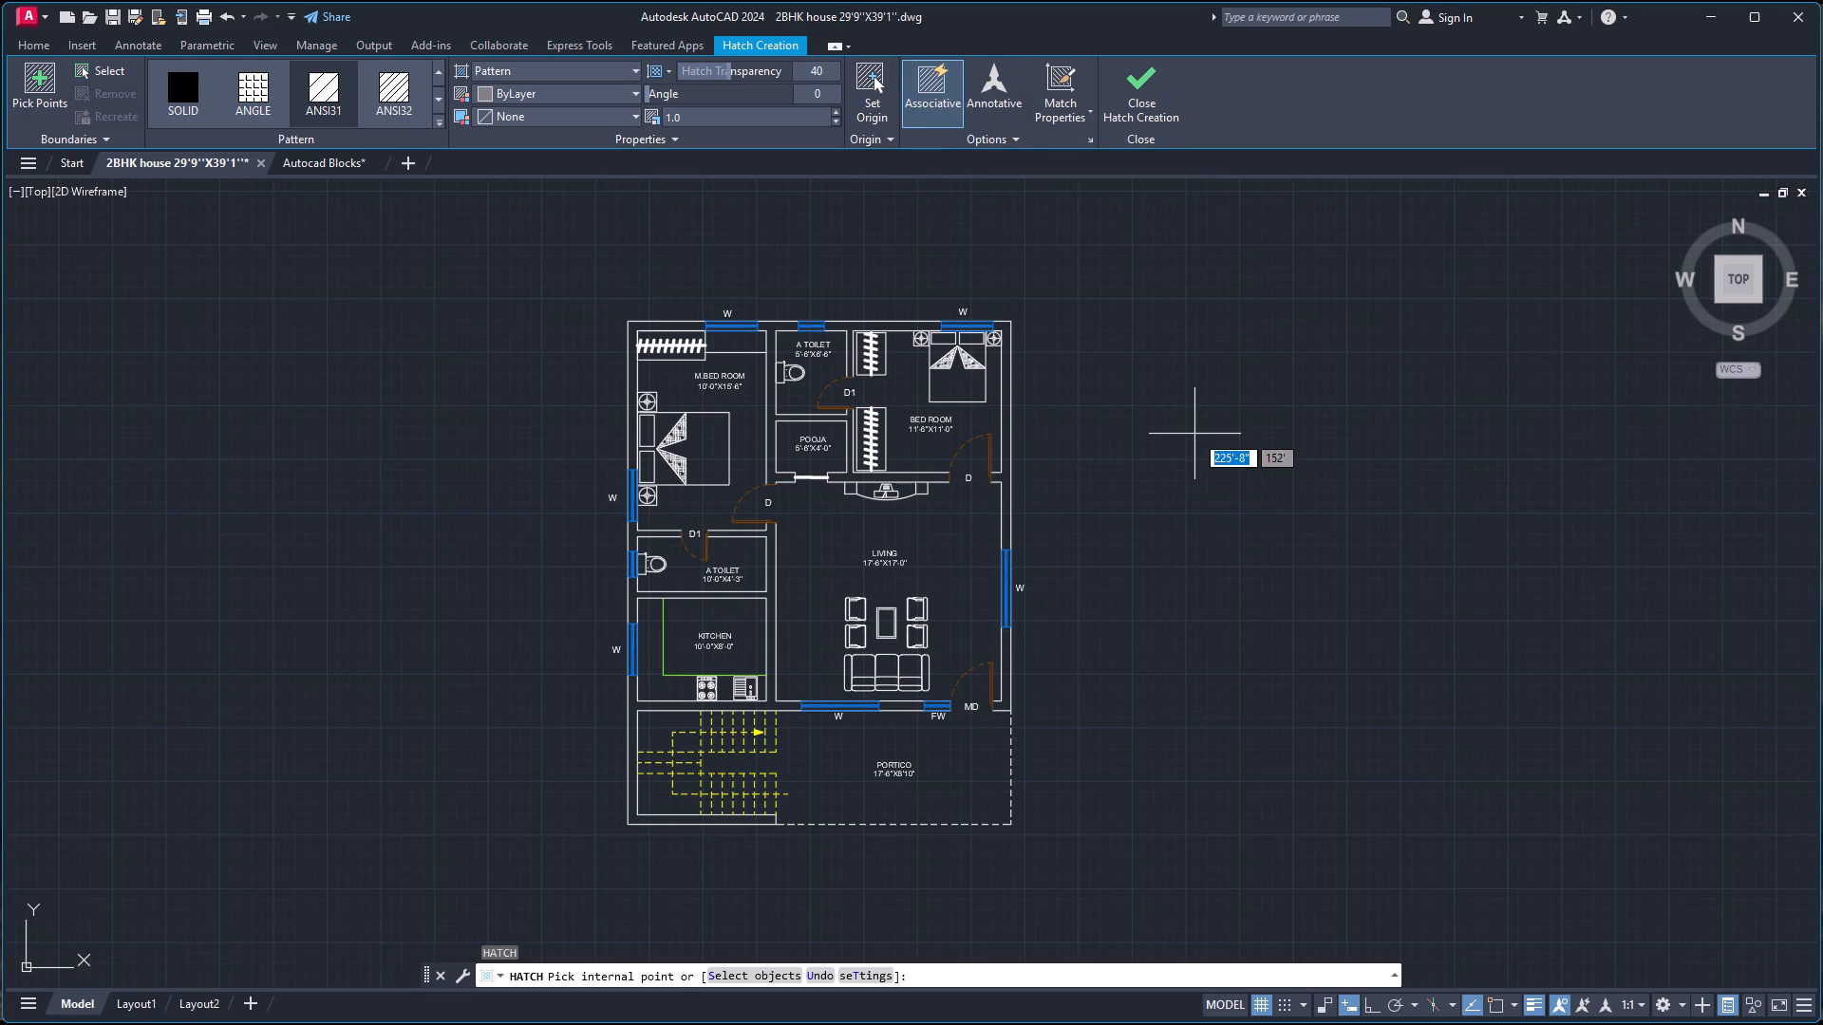
click(1113, 396)
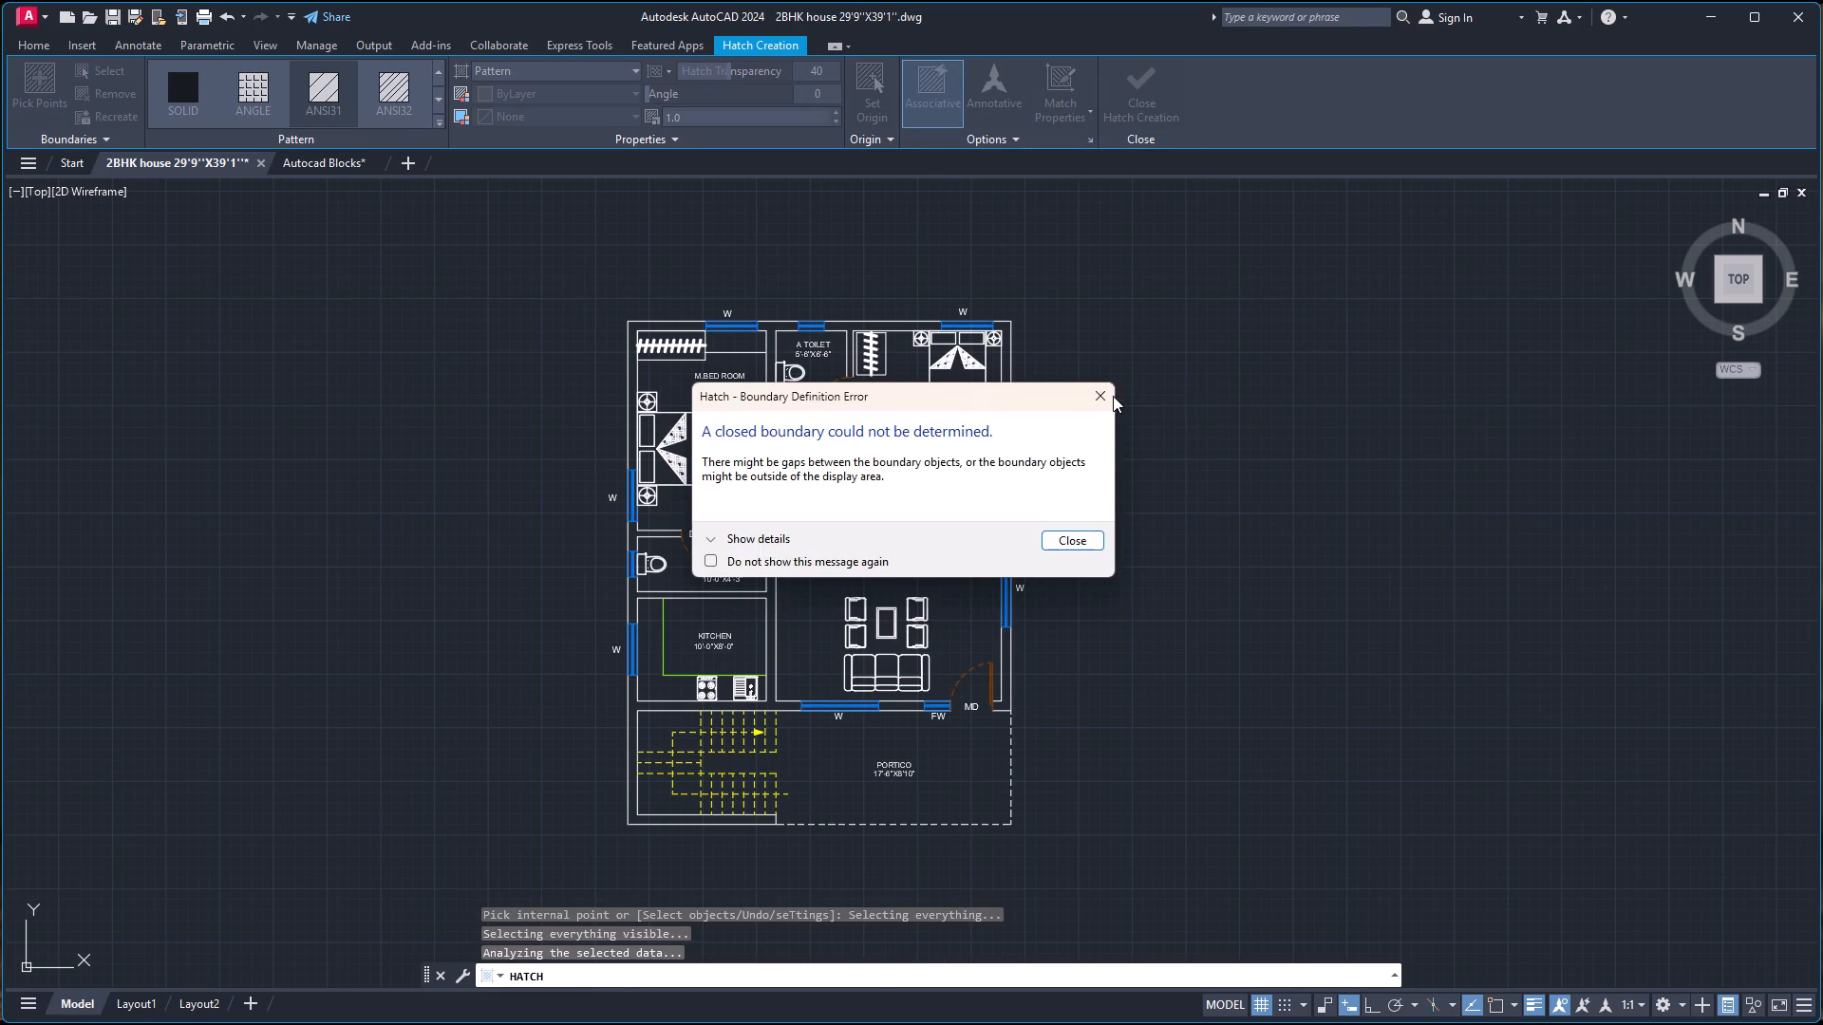
Add the toilet, kitchen and staircase walls, the wall between the living room's front windows, and the main-door corner wall to the hatch.
scroll(646, 727, up, 1)
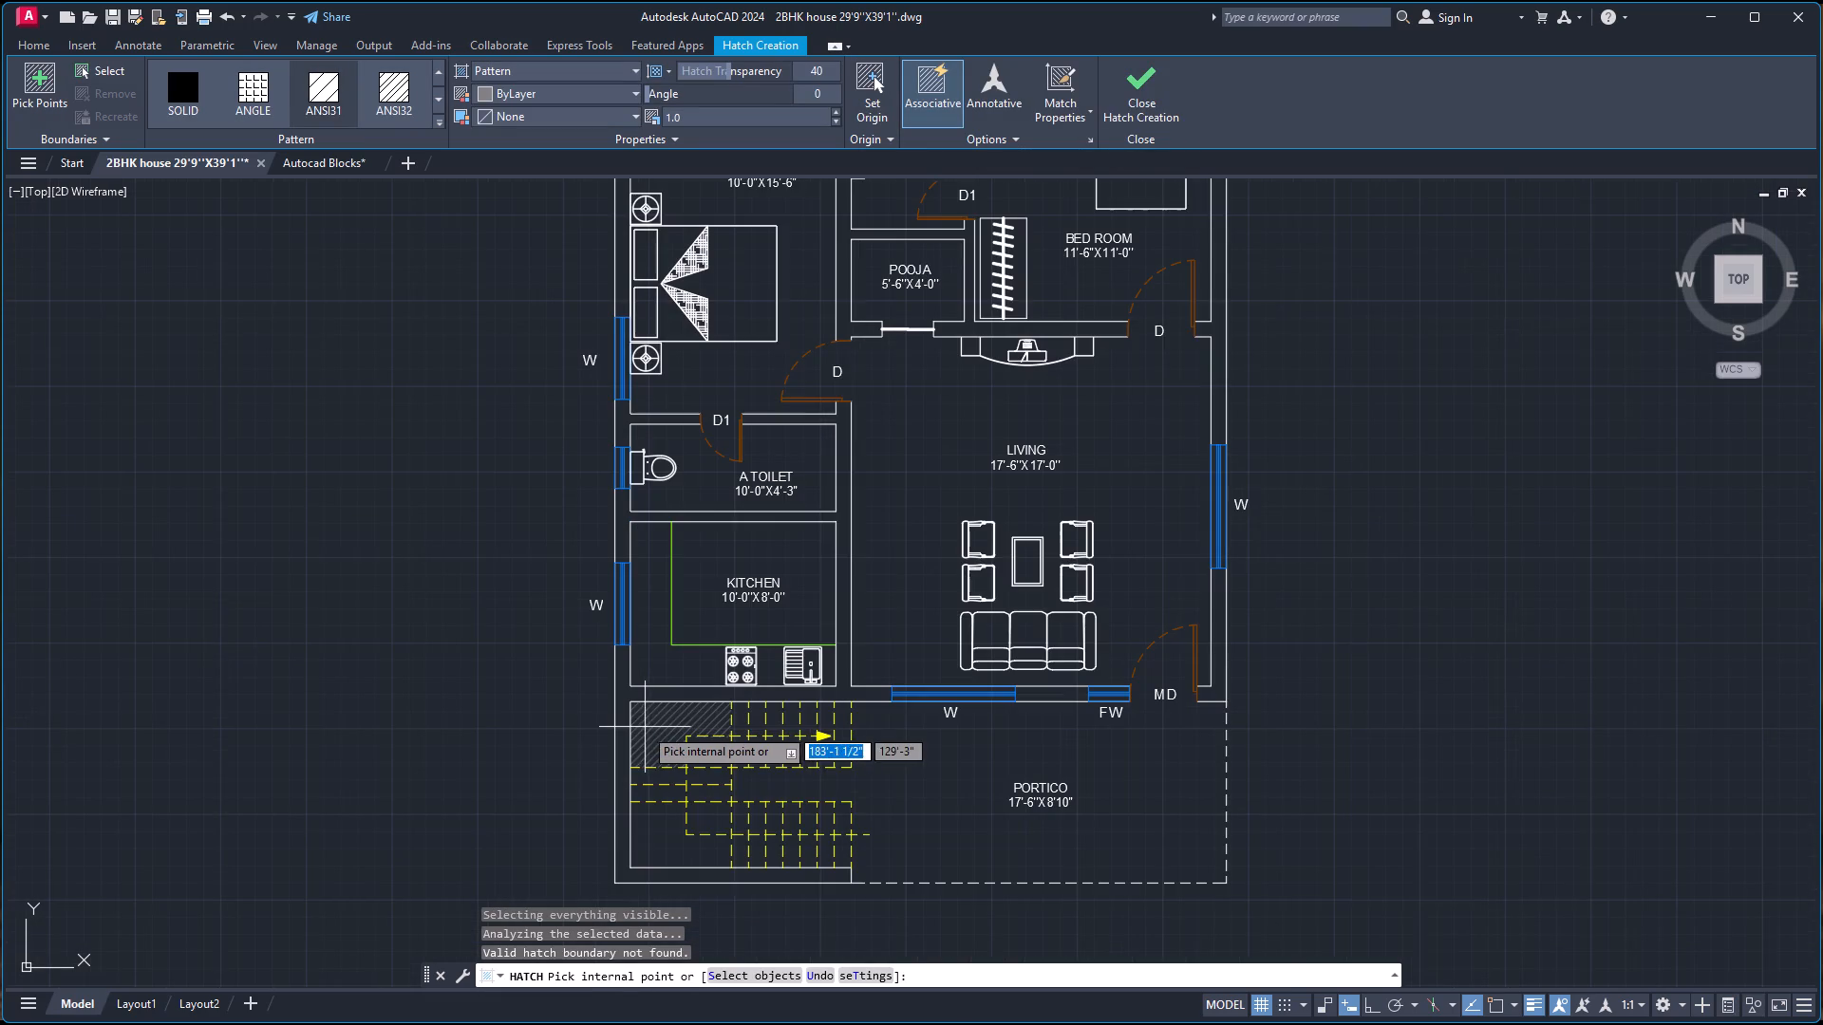
click(624, 727)
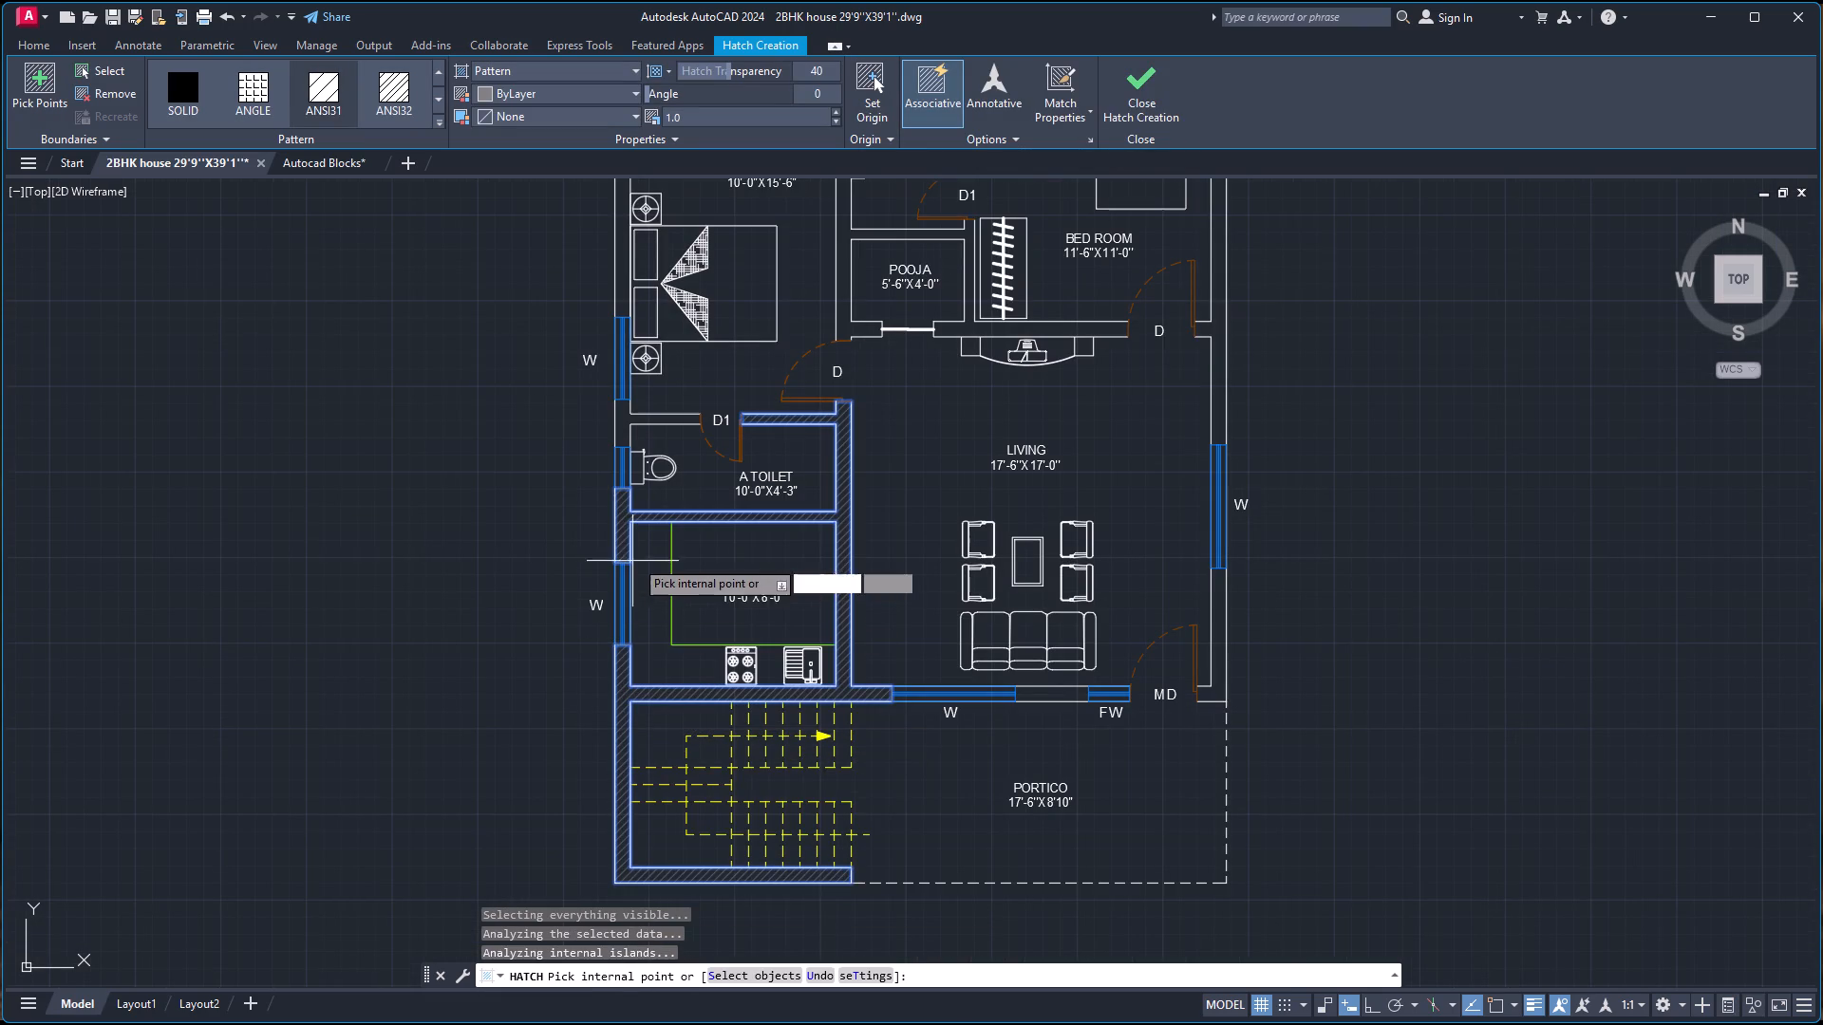
click(625, 424)
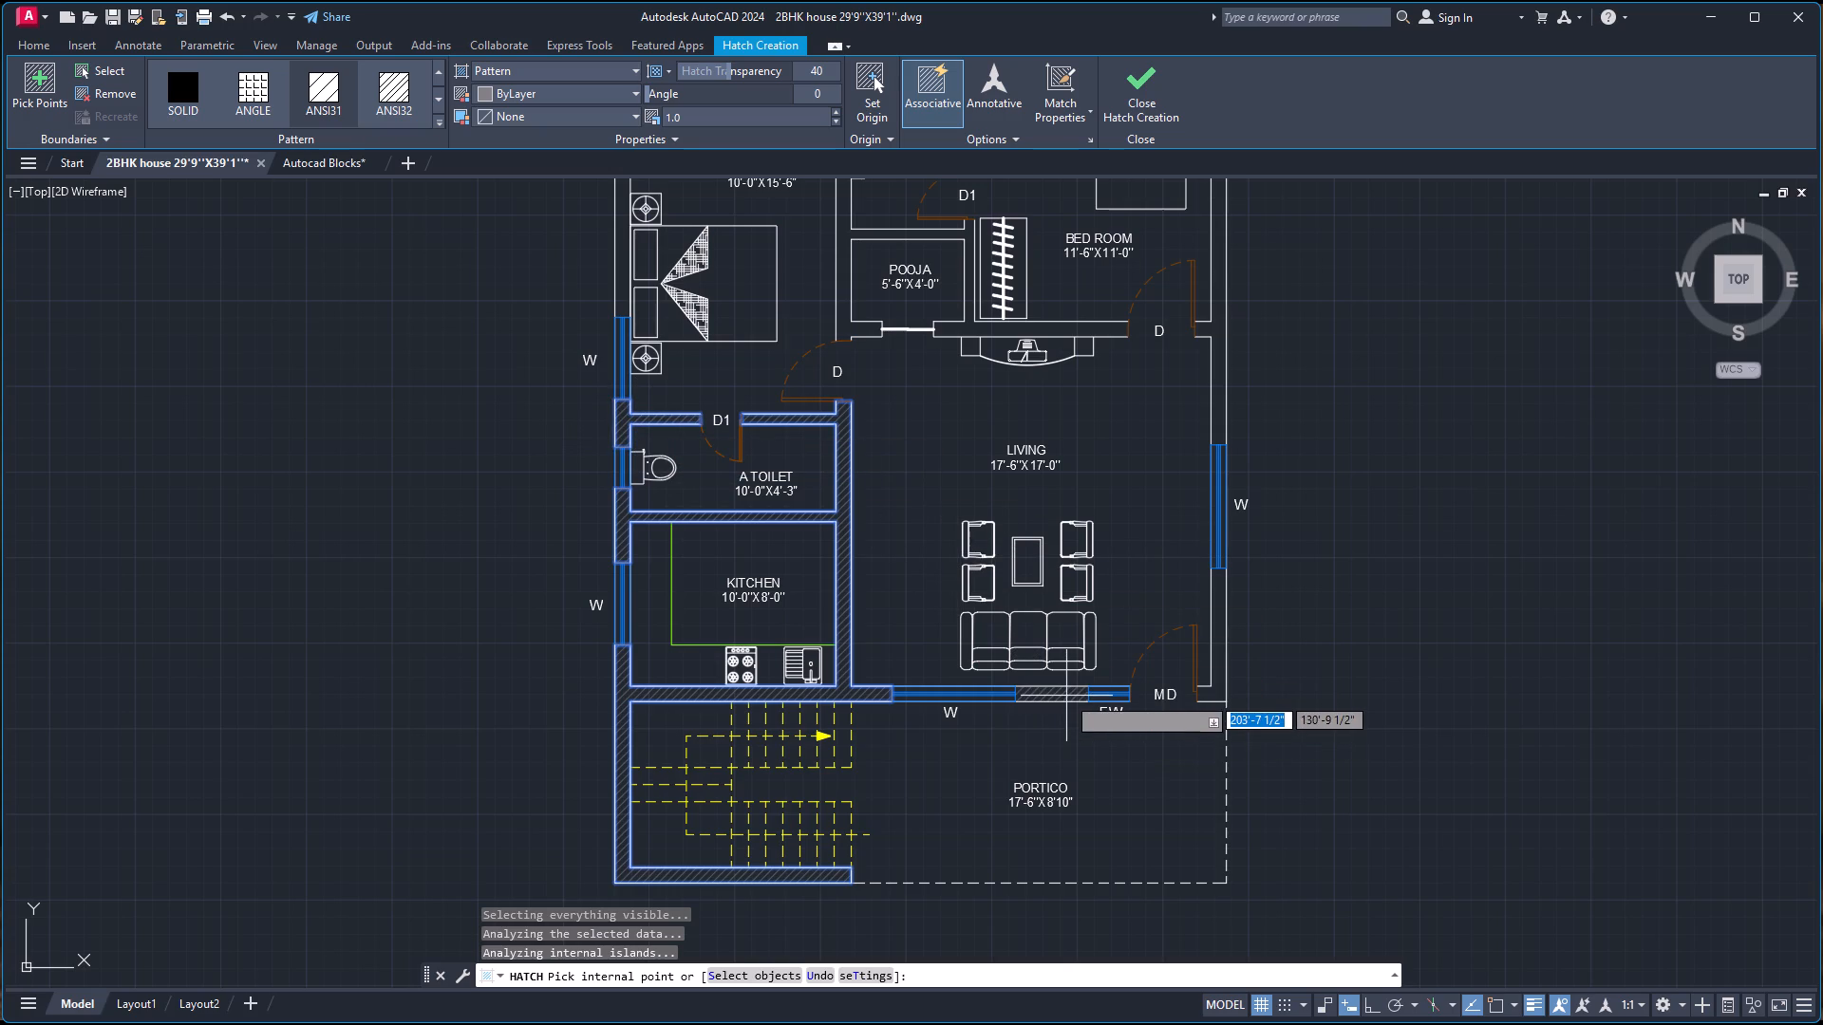
click(1066, 696)
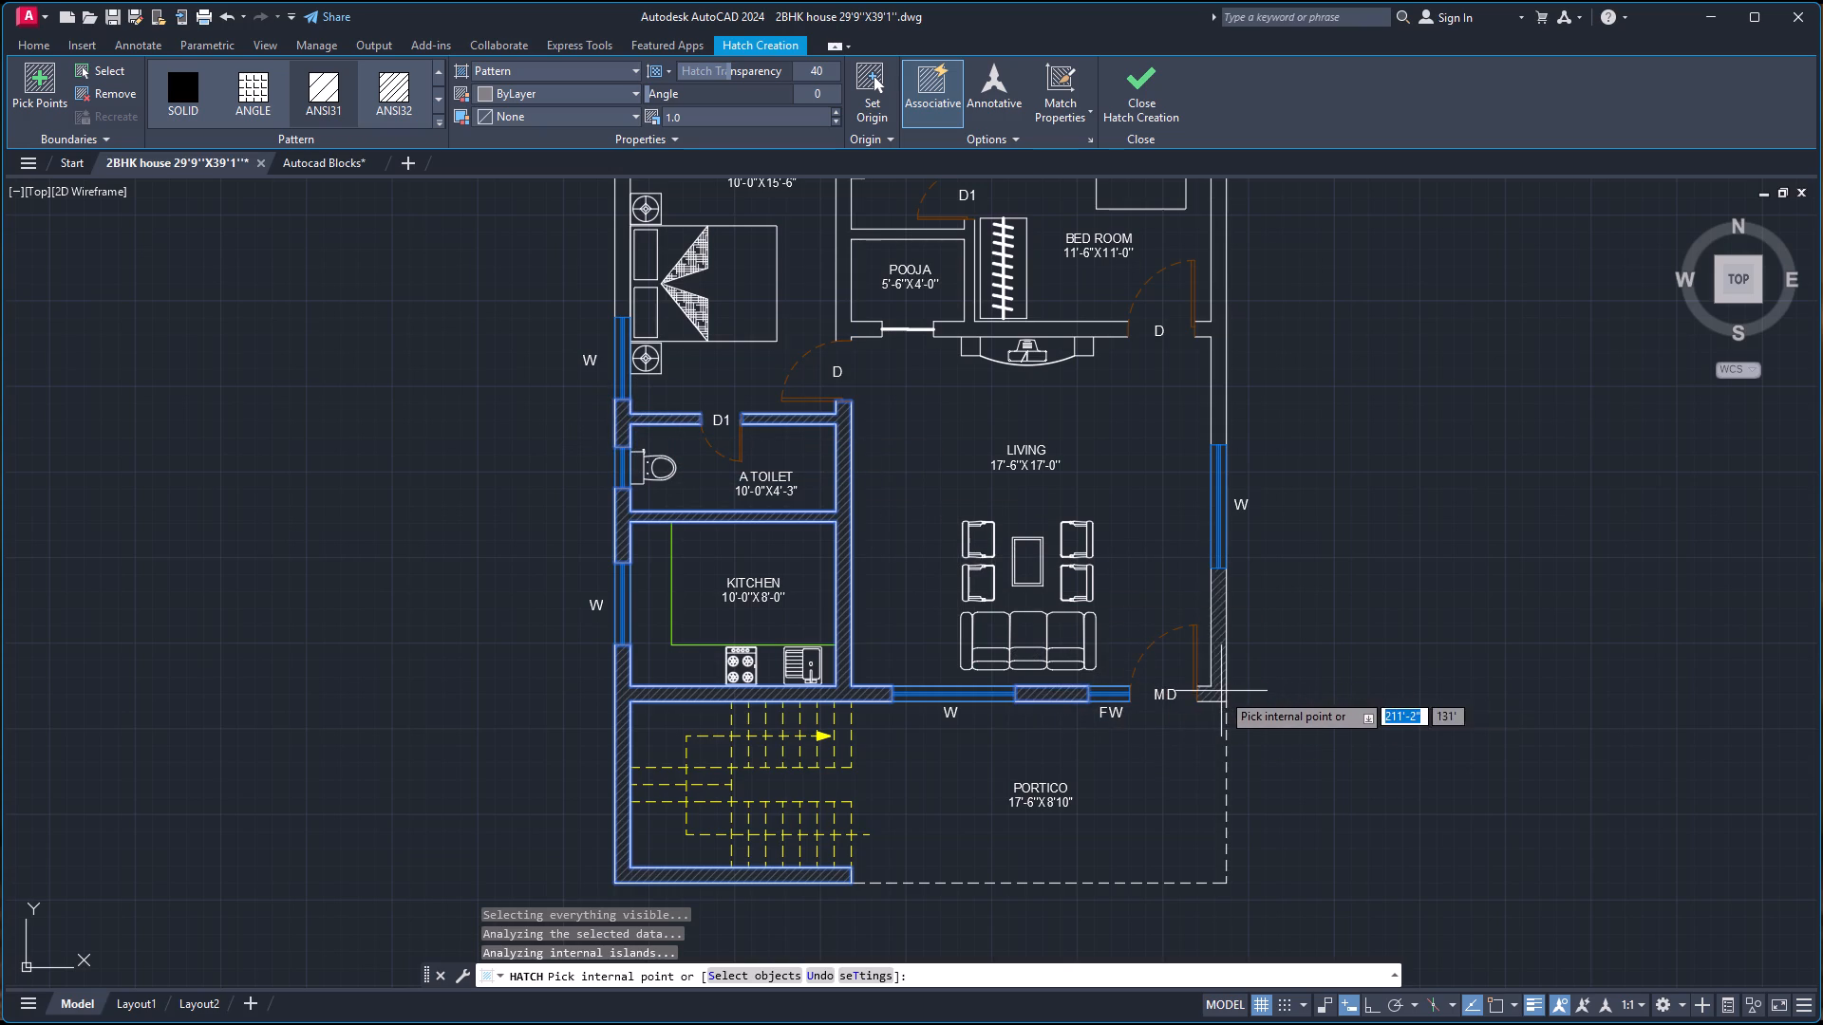
click(1221, 692)
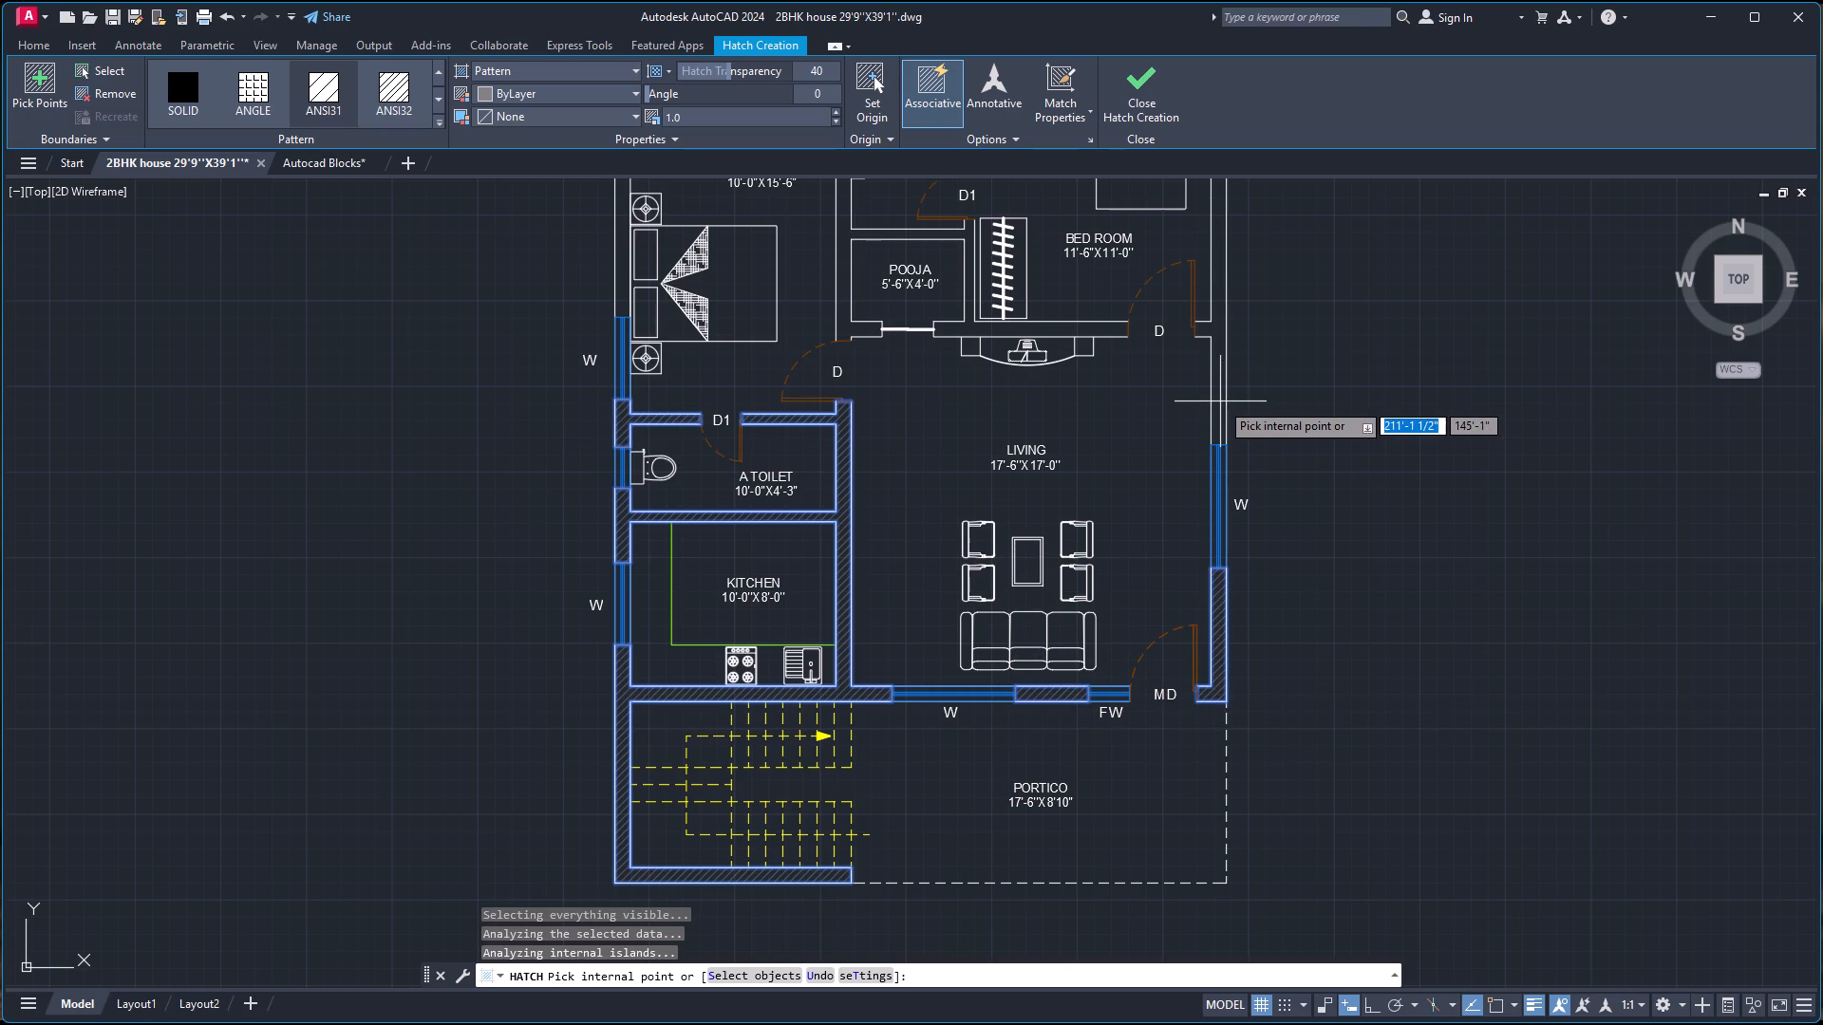
click(1220, 401)
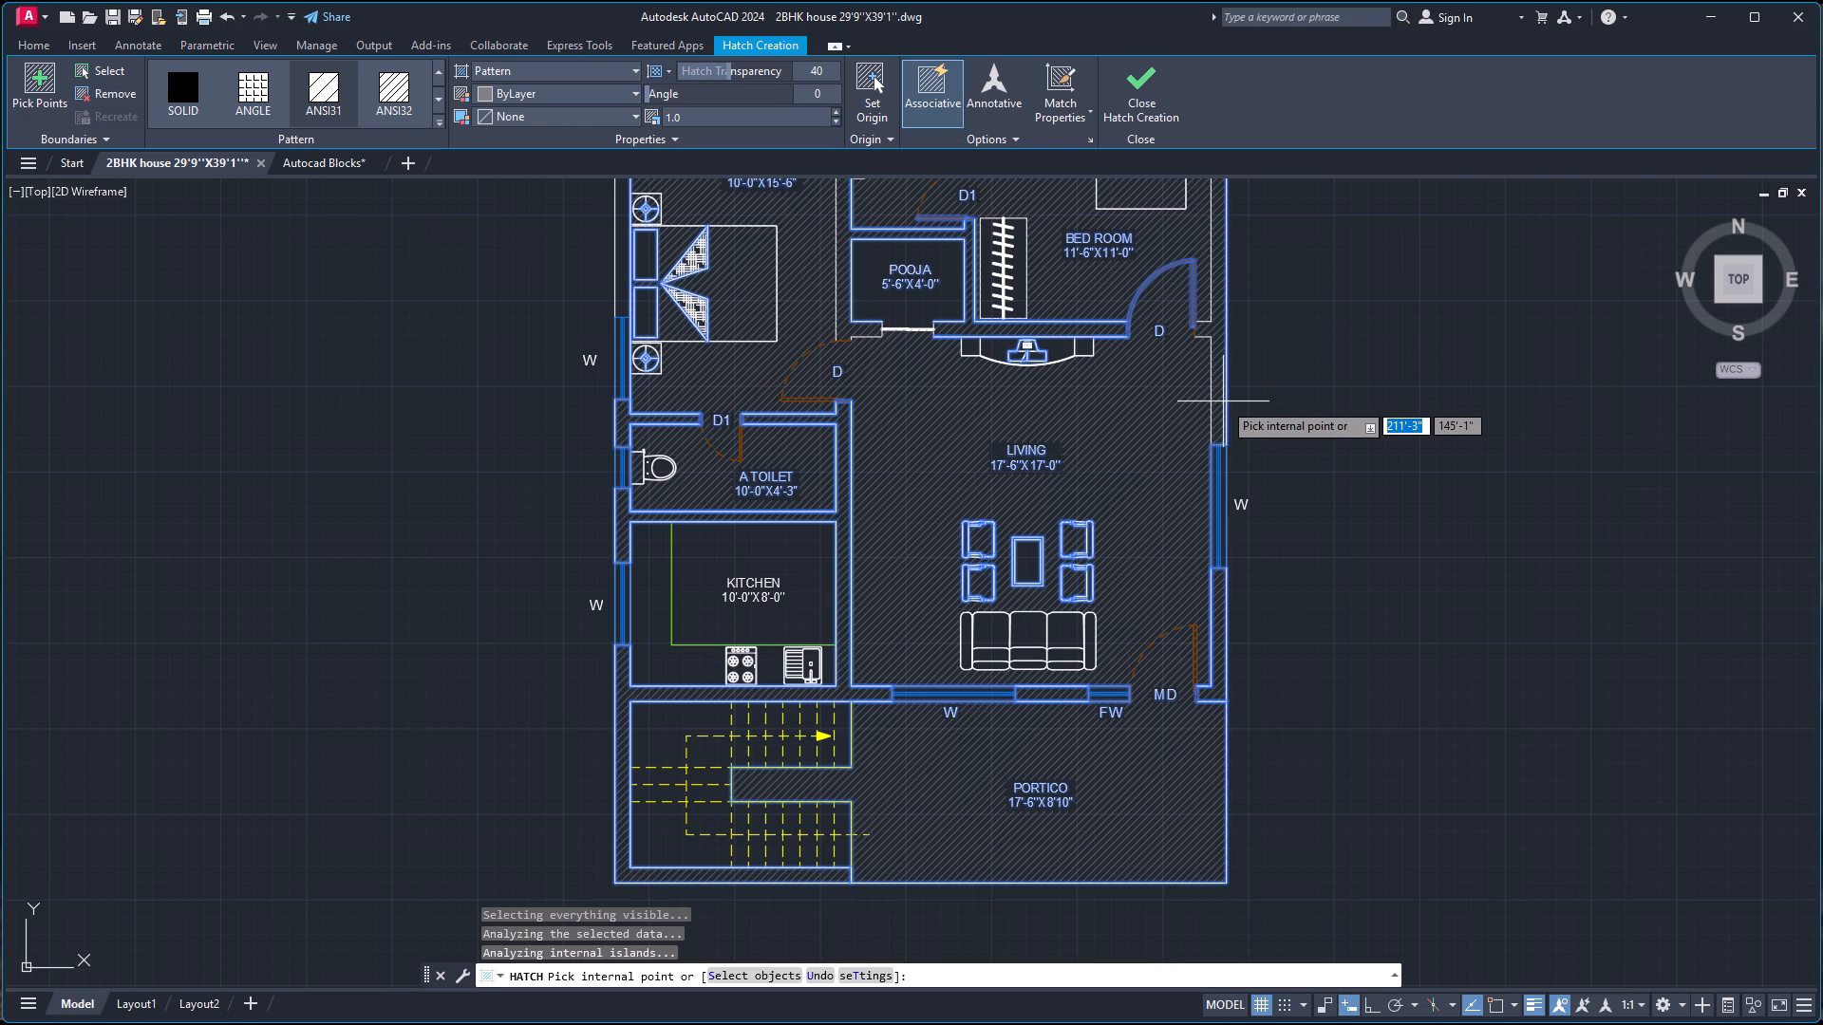
key(ctrl+z)
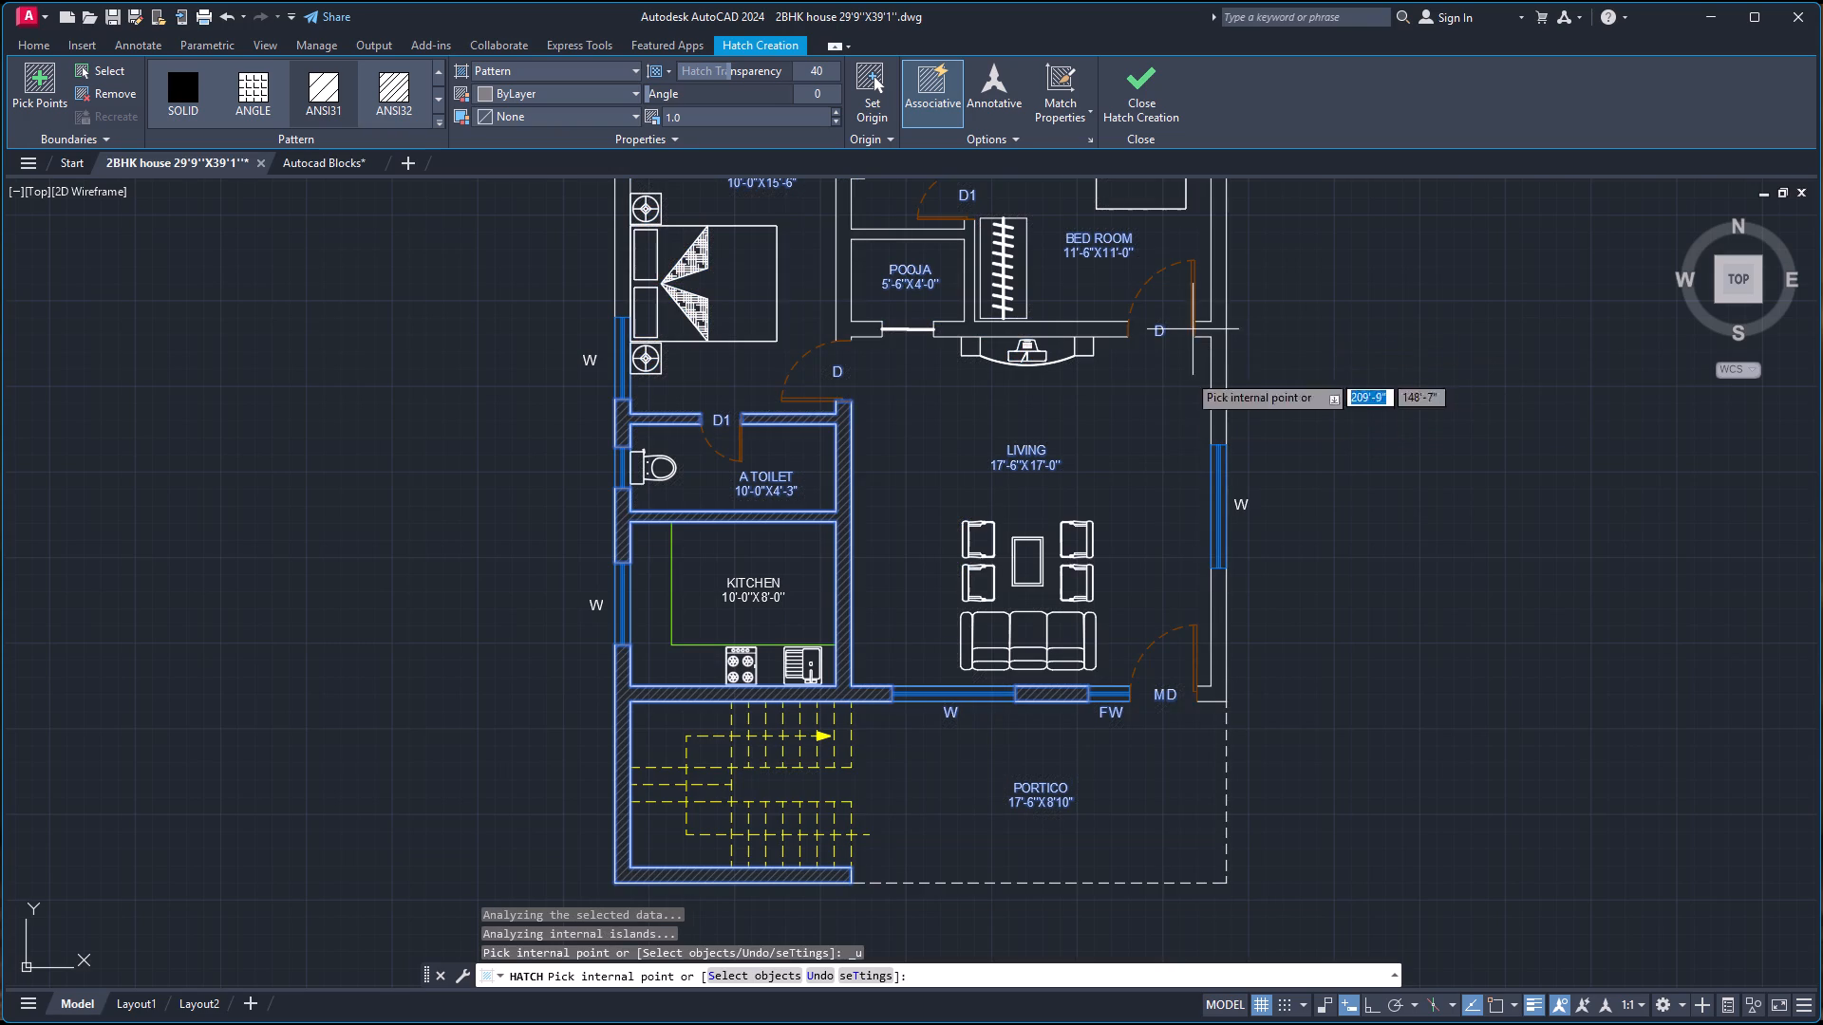
click(1219, 664)
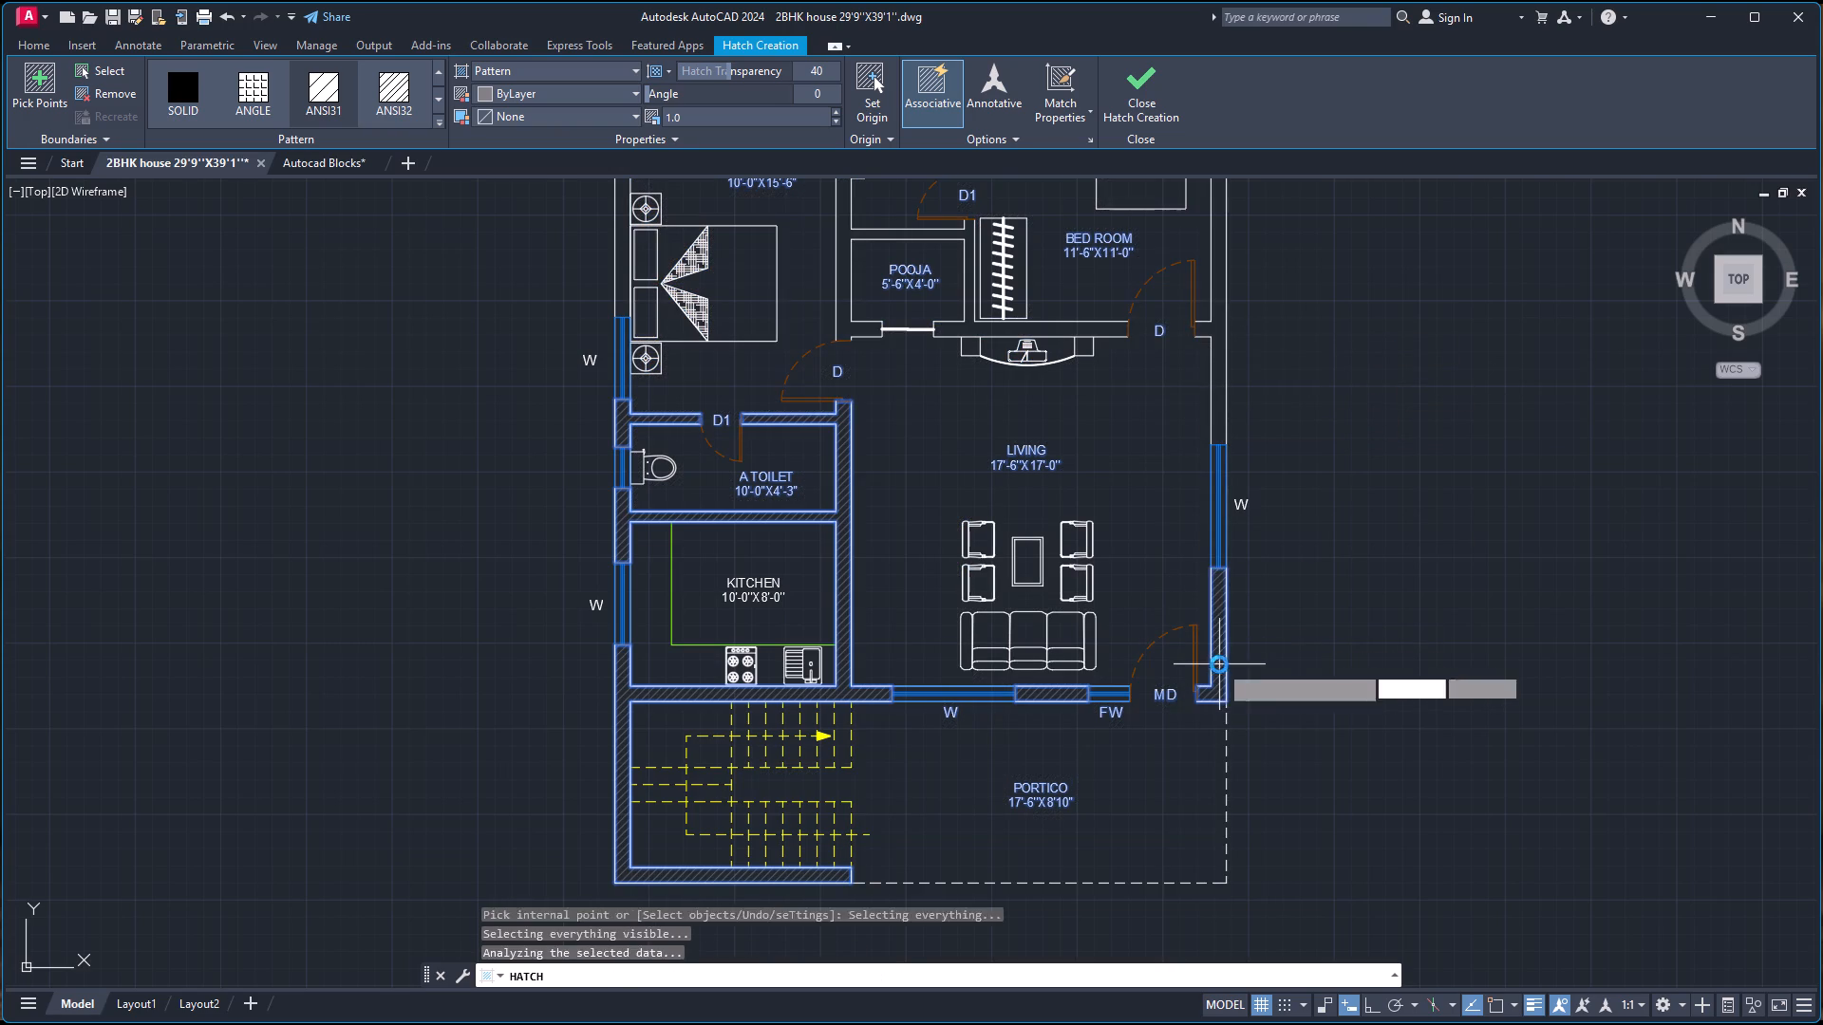
Add the remaining wall sections around both bedrooms, the upper toilet and the pooja room to the hatch, and finish it.
scroll(871, 374, down, 1)
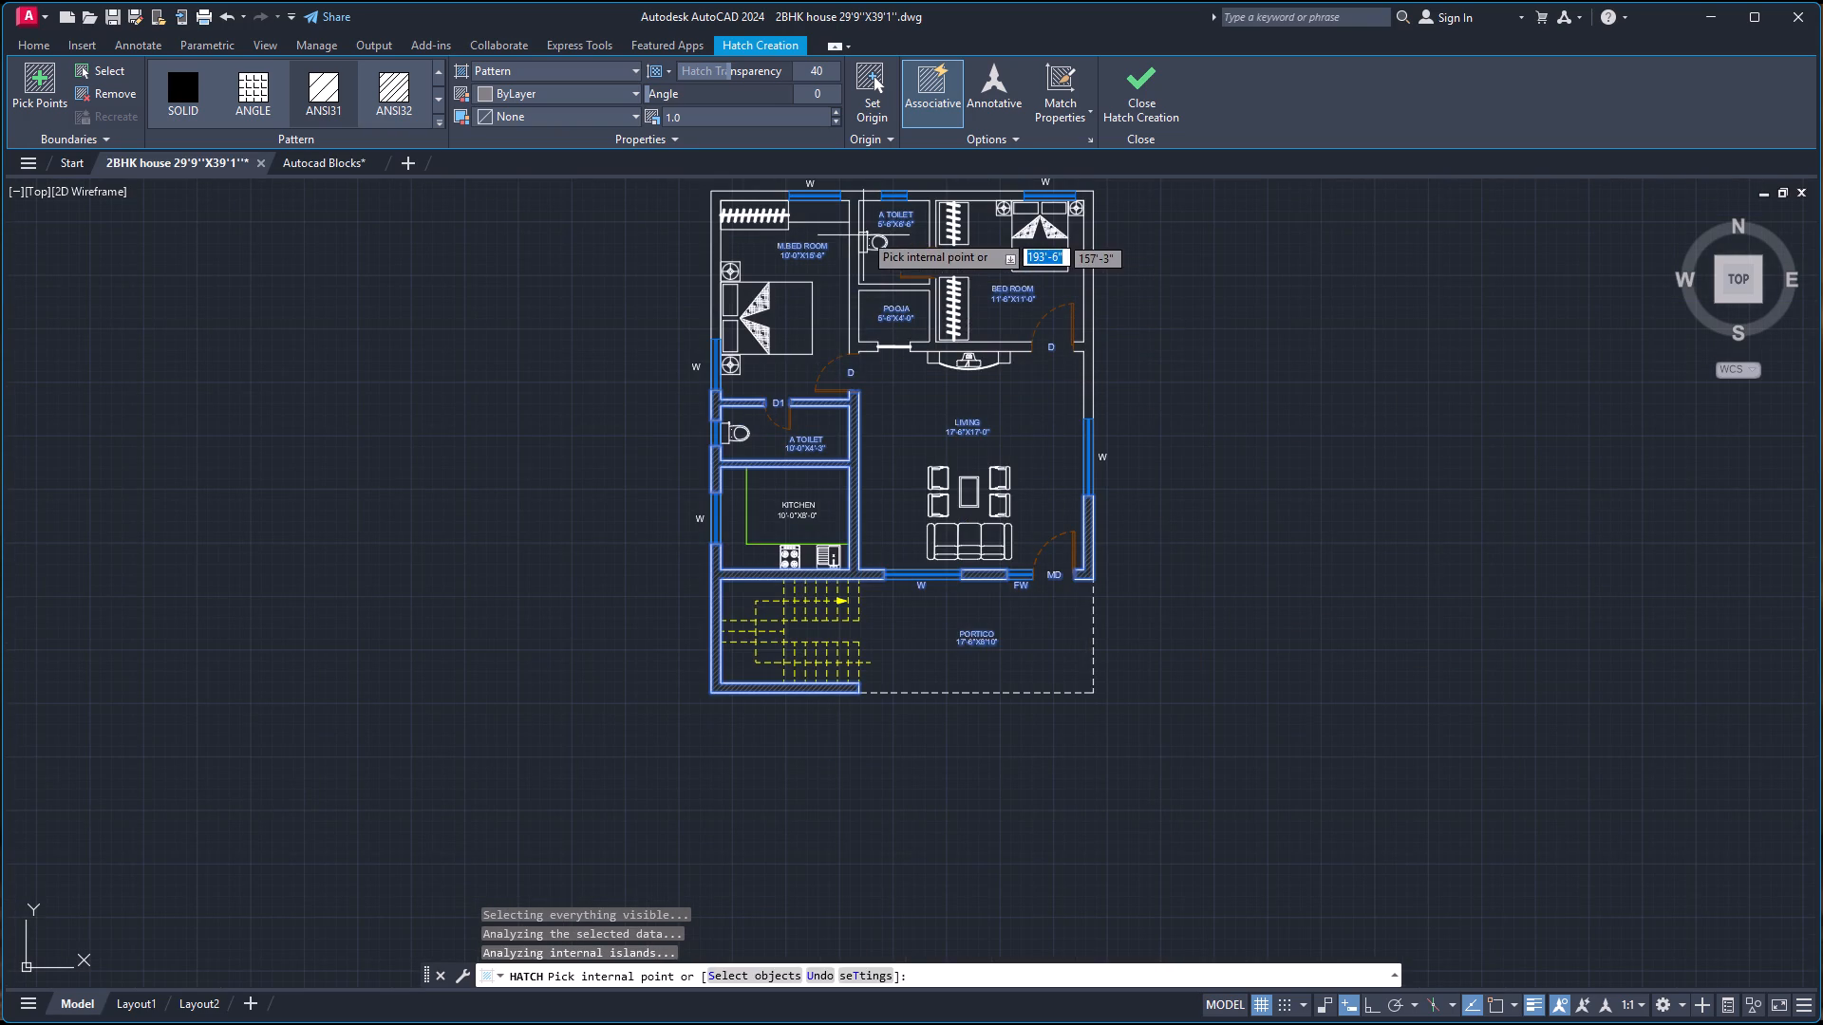
click(854, 196)
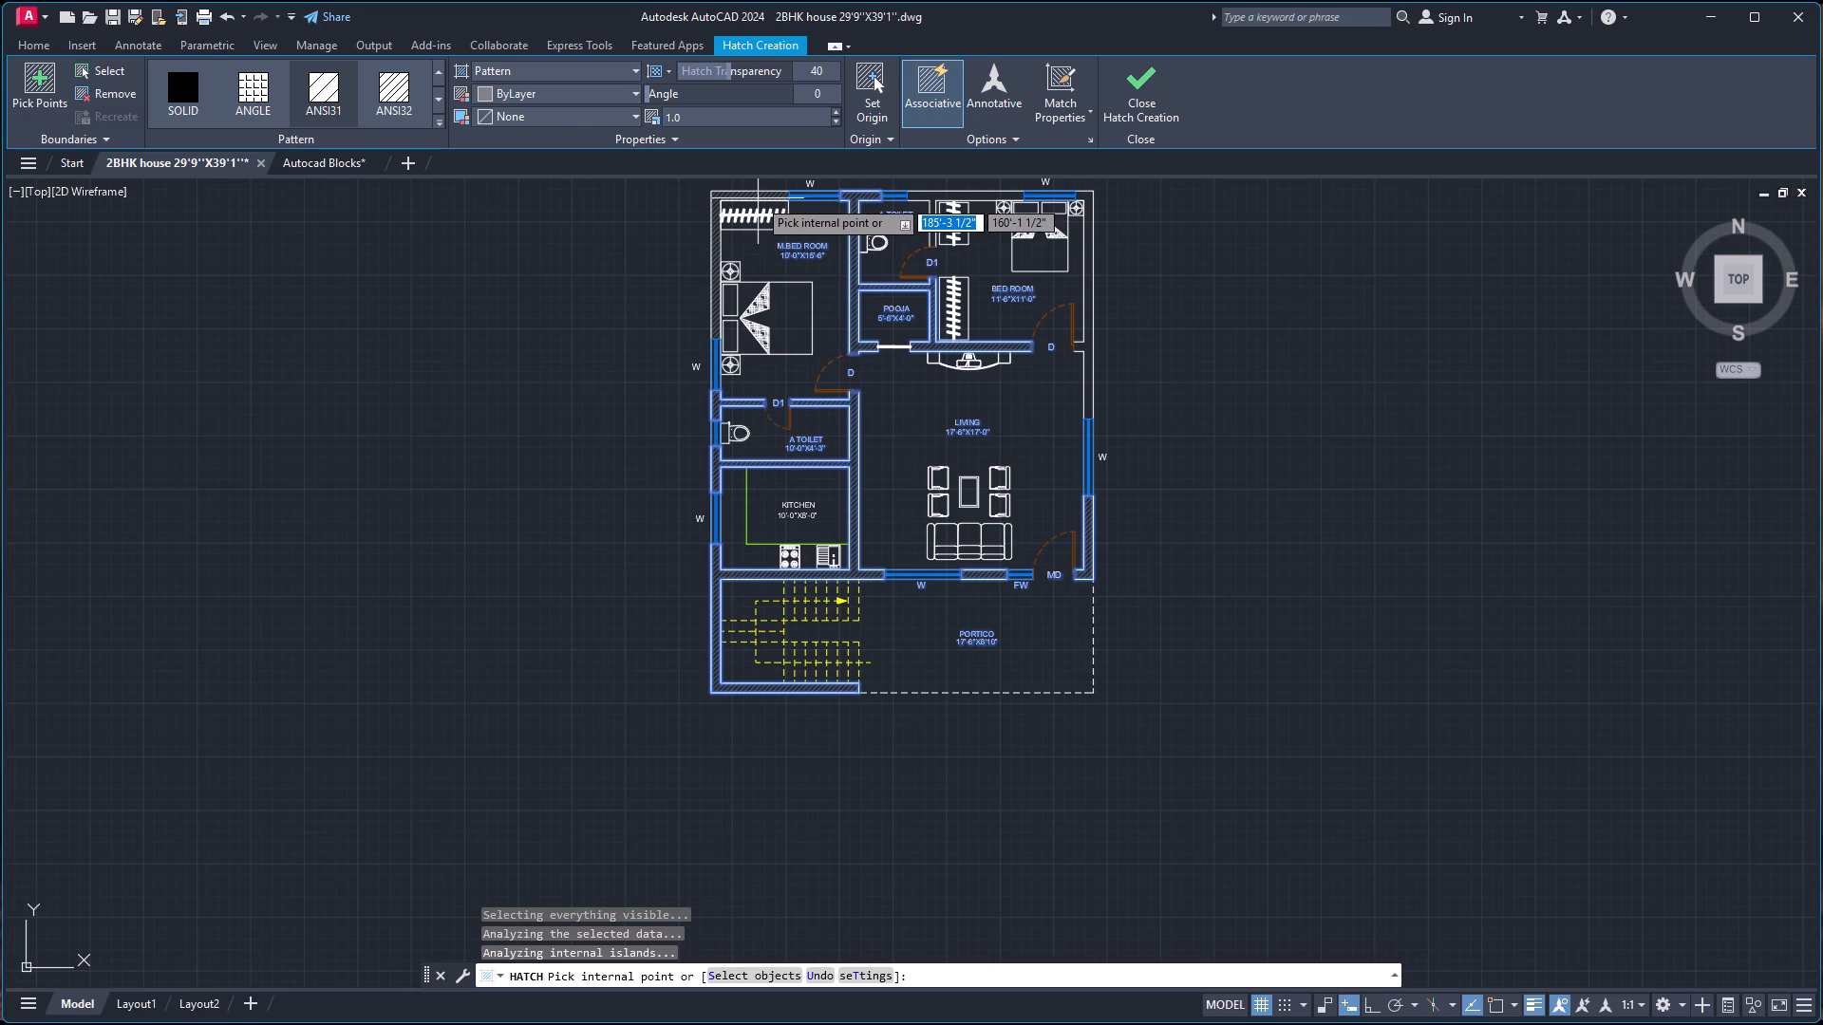
click(757, 196)
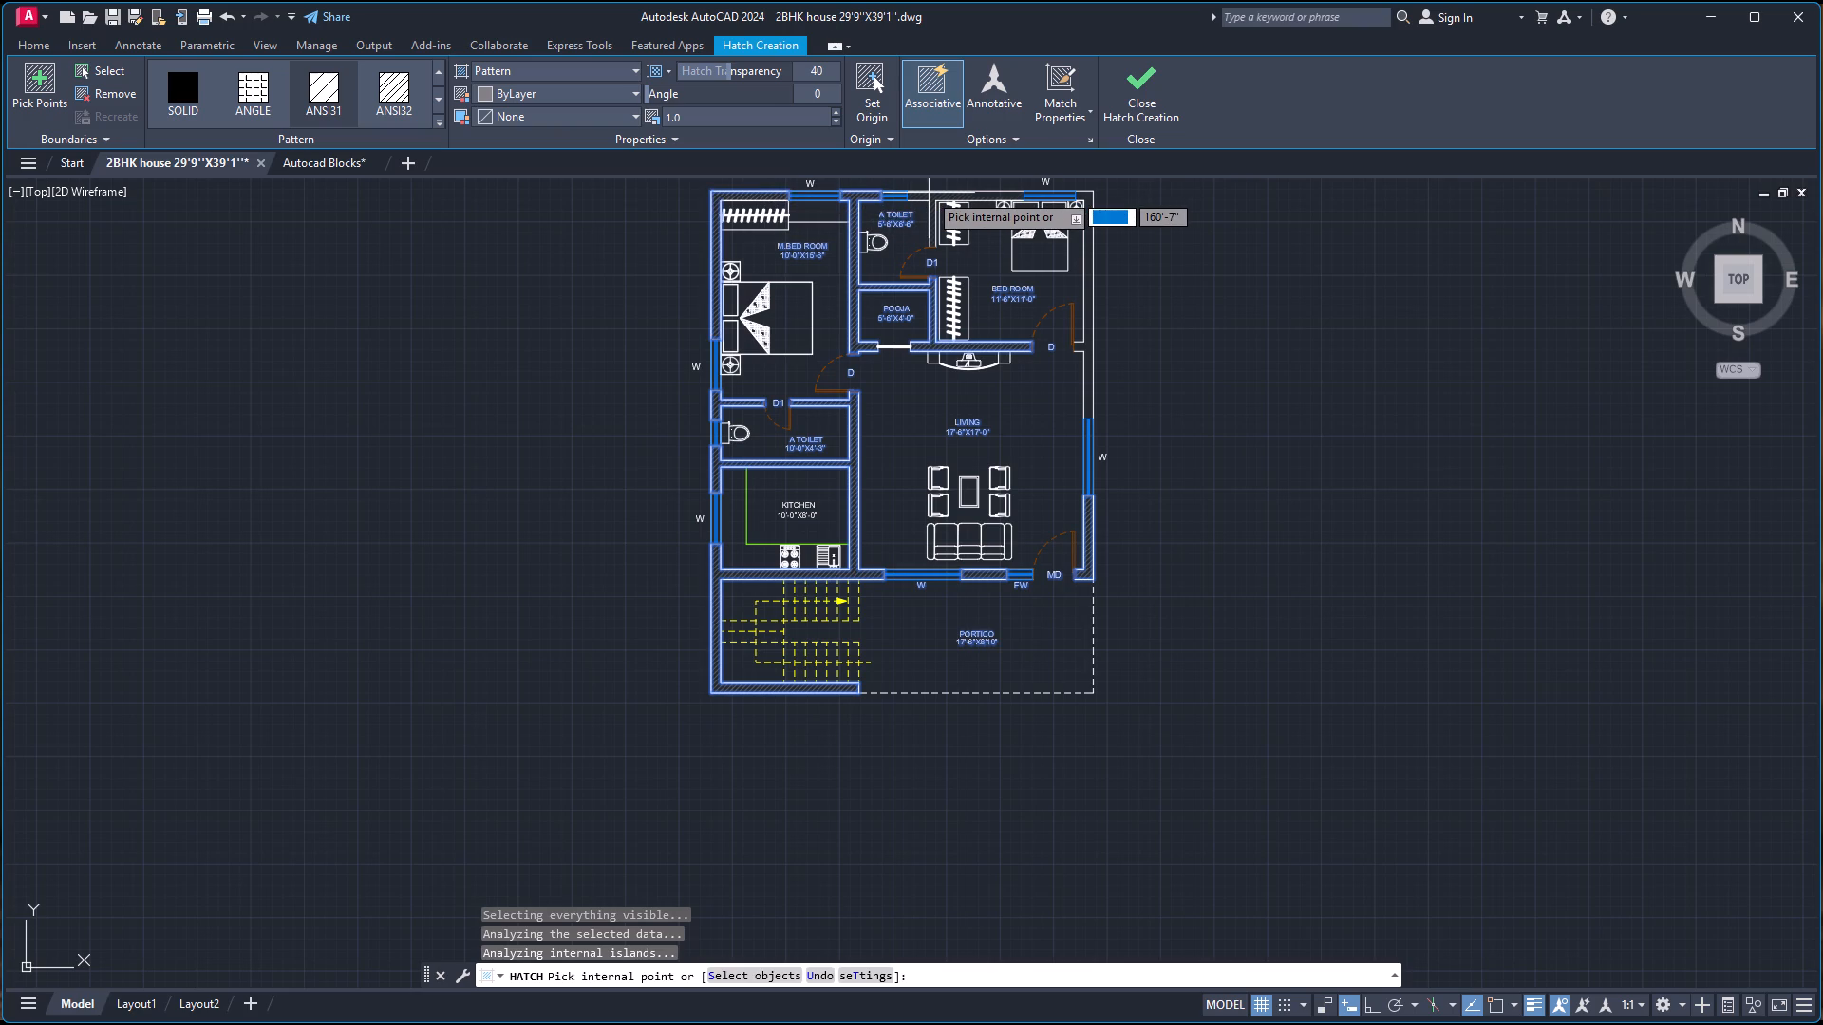
click(931, 196)
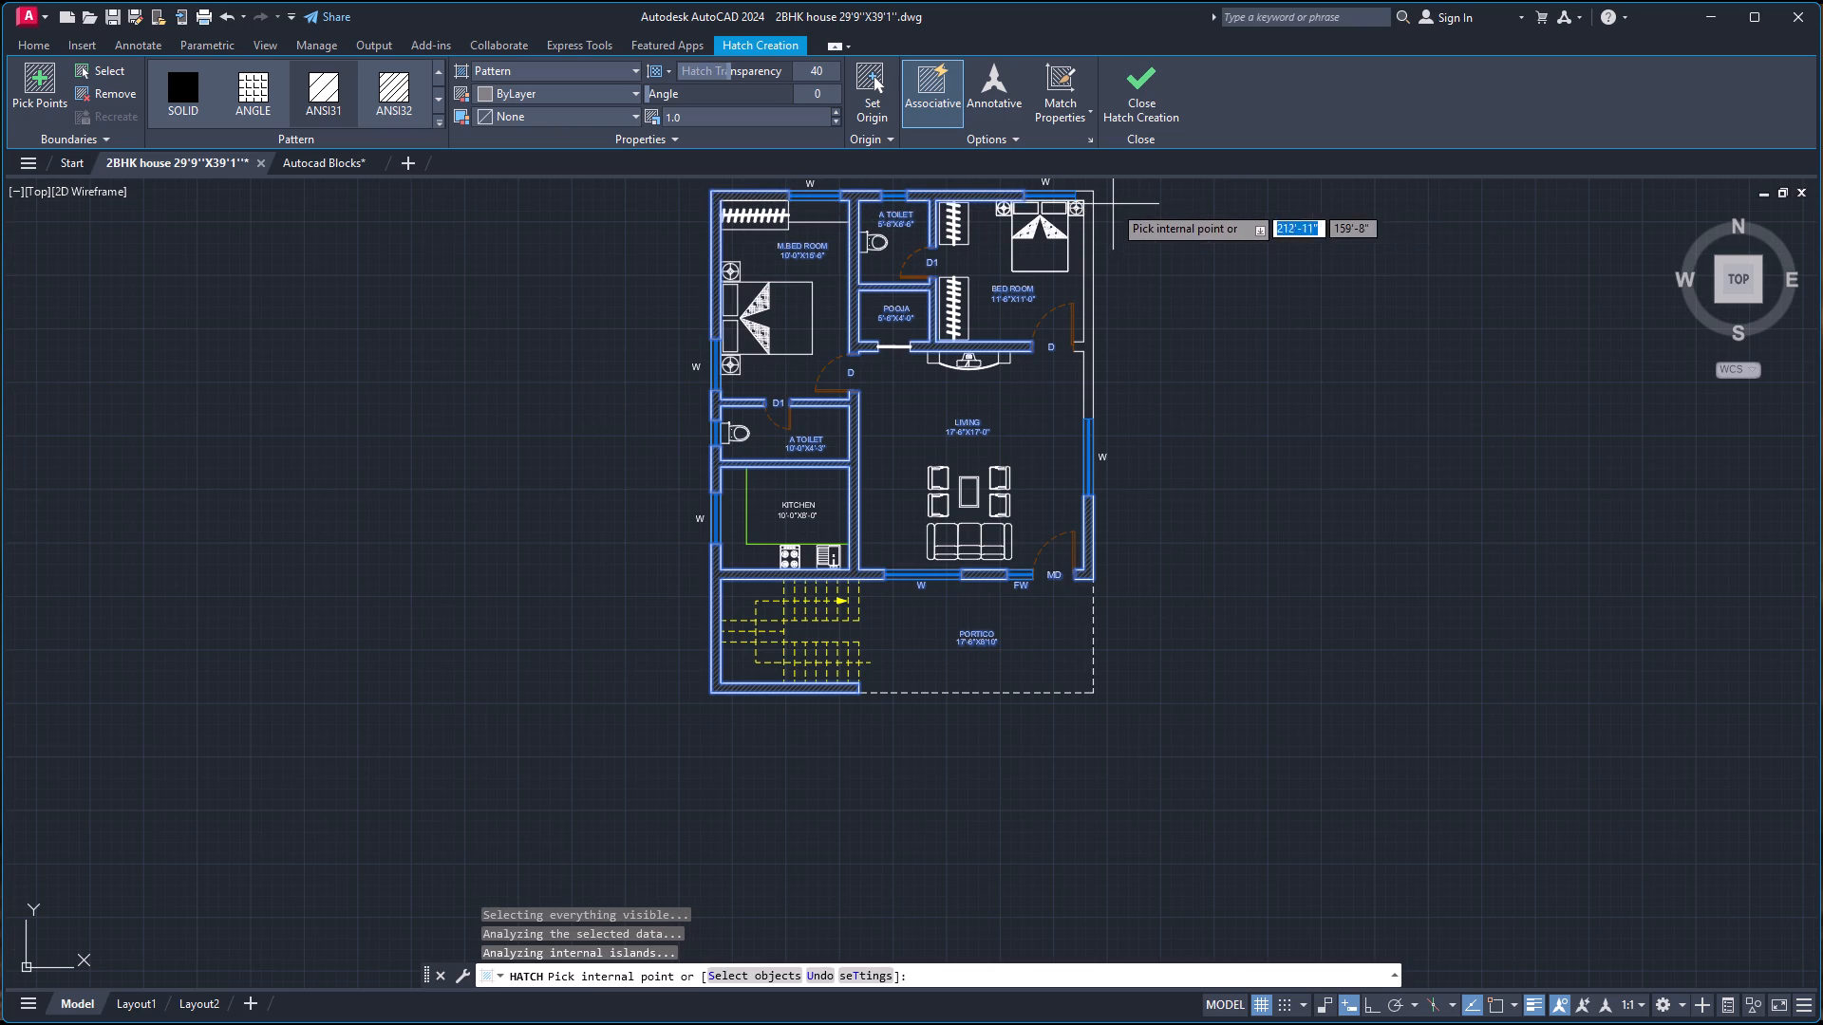
click(1087, 194)
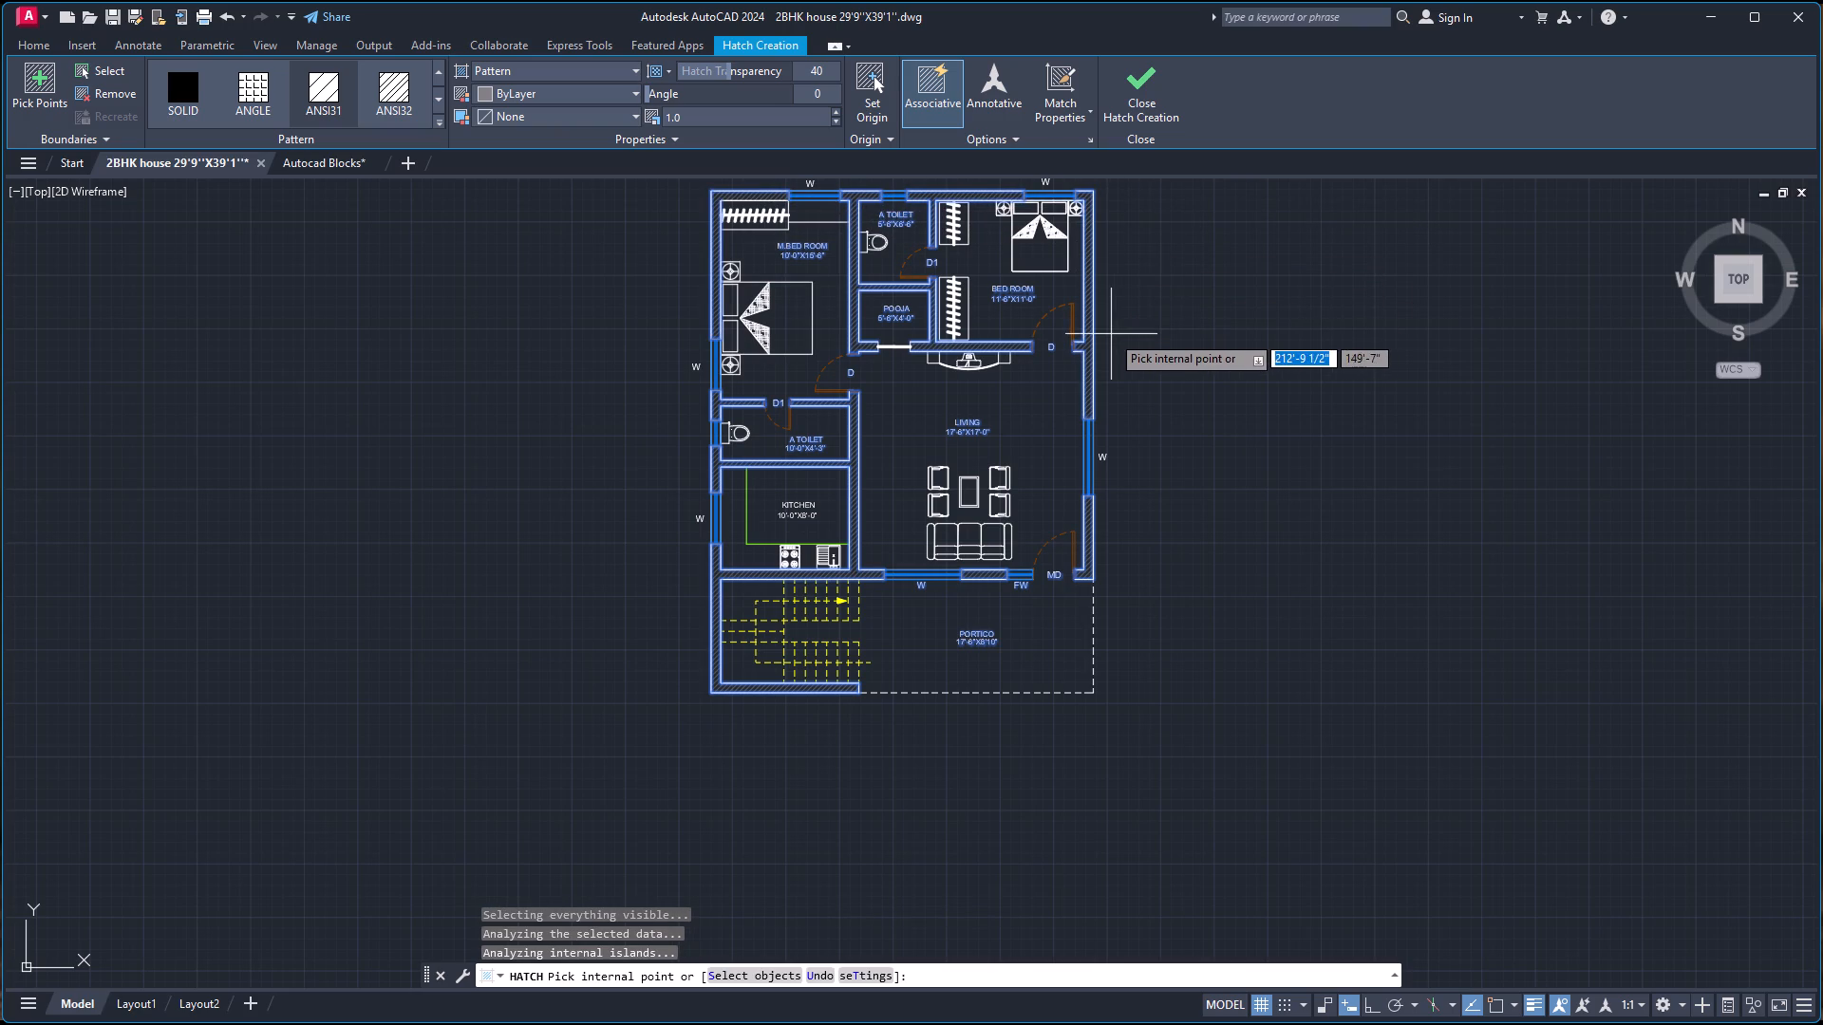
key(Escape)
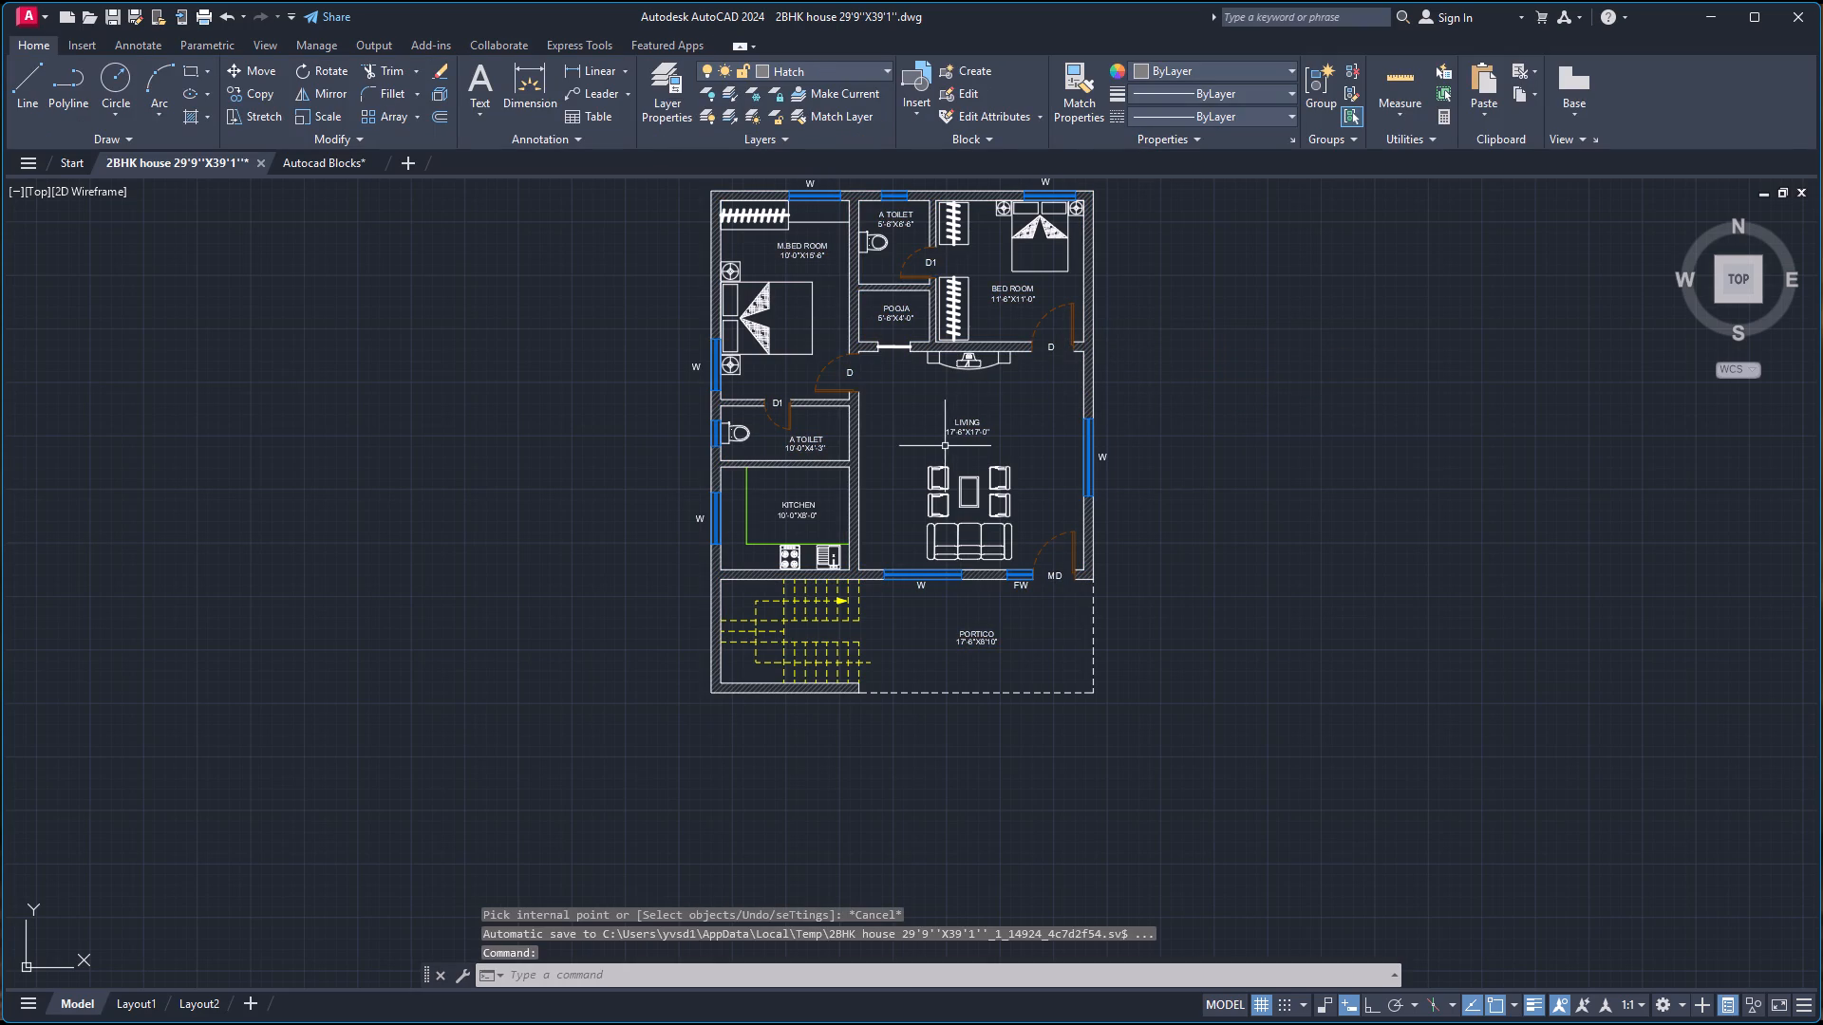
Make the Walls layer current.
scroll(945, 447, up, 3)
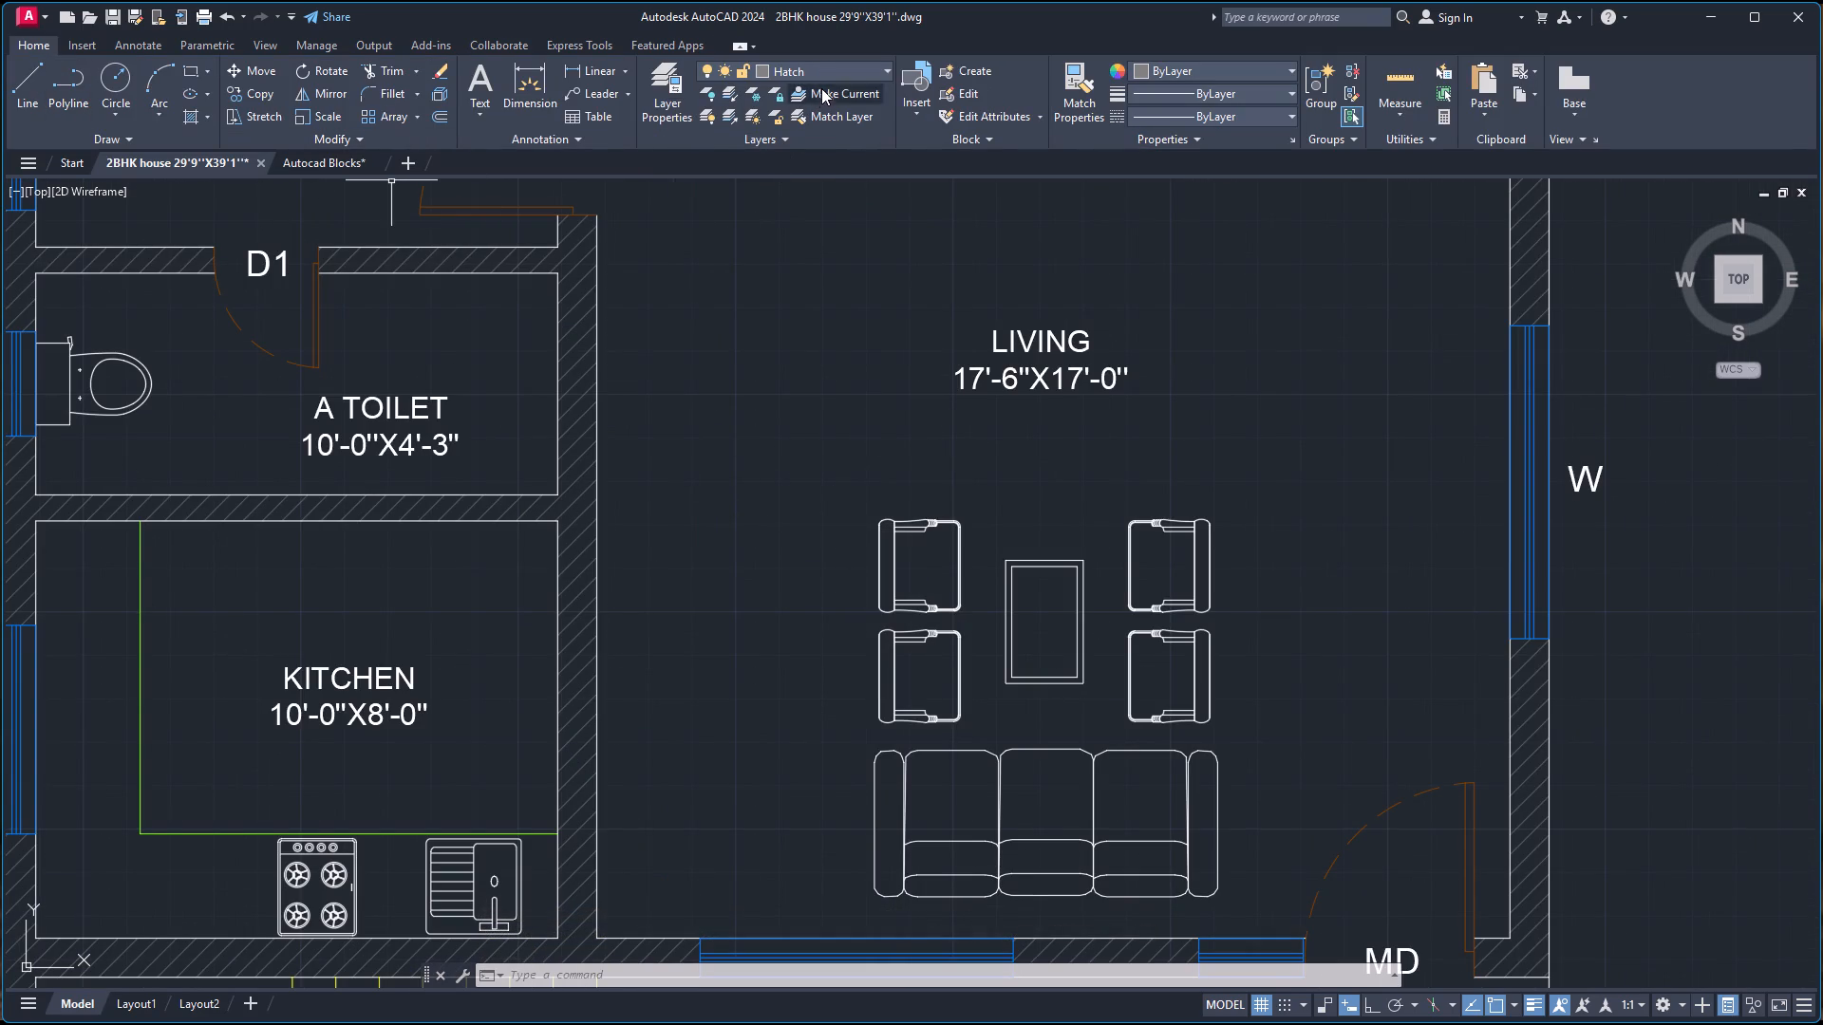
click(842, 67)
click(812, 120)
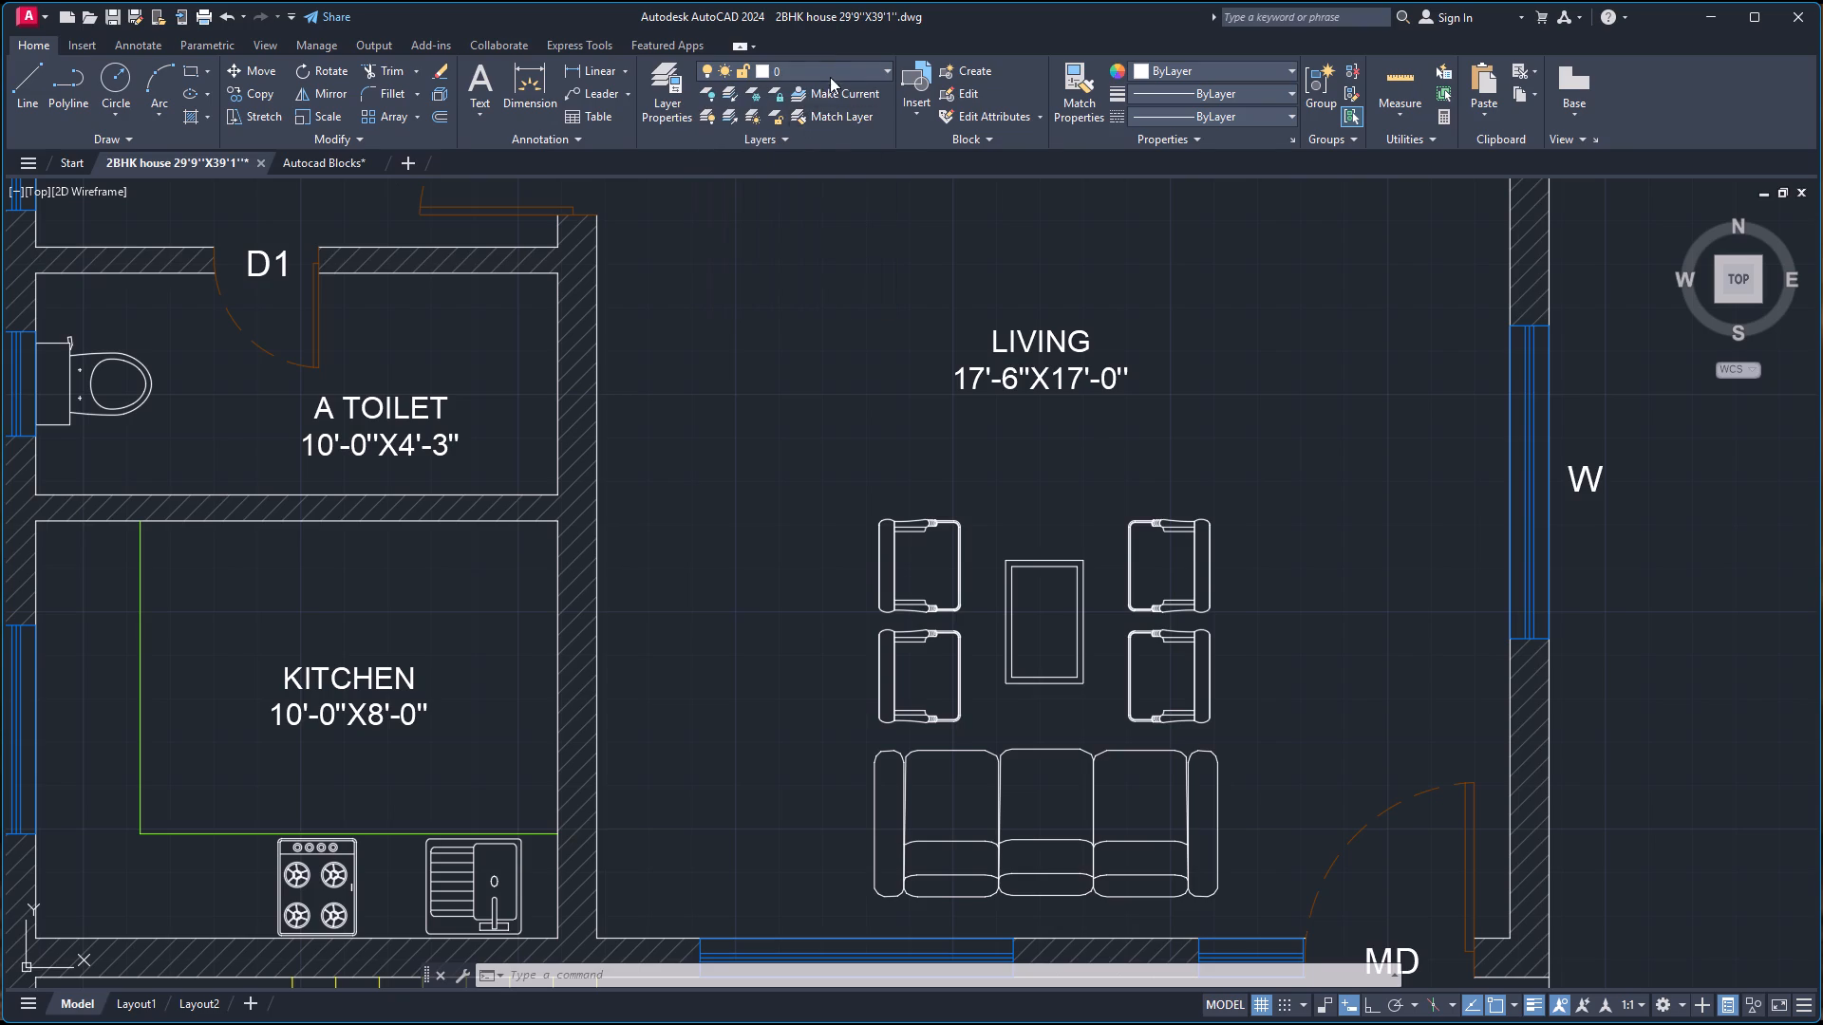
click(832, 72)
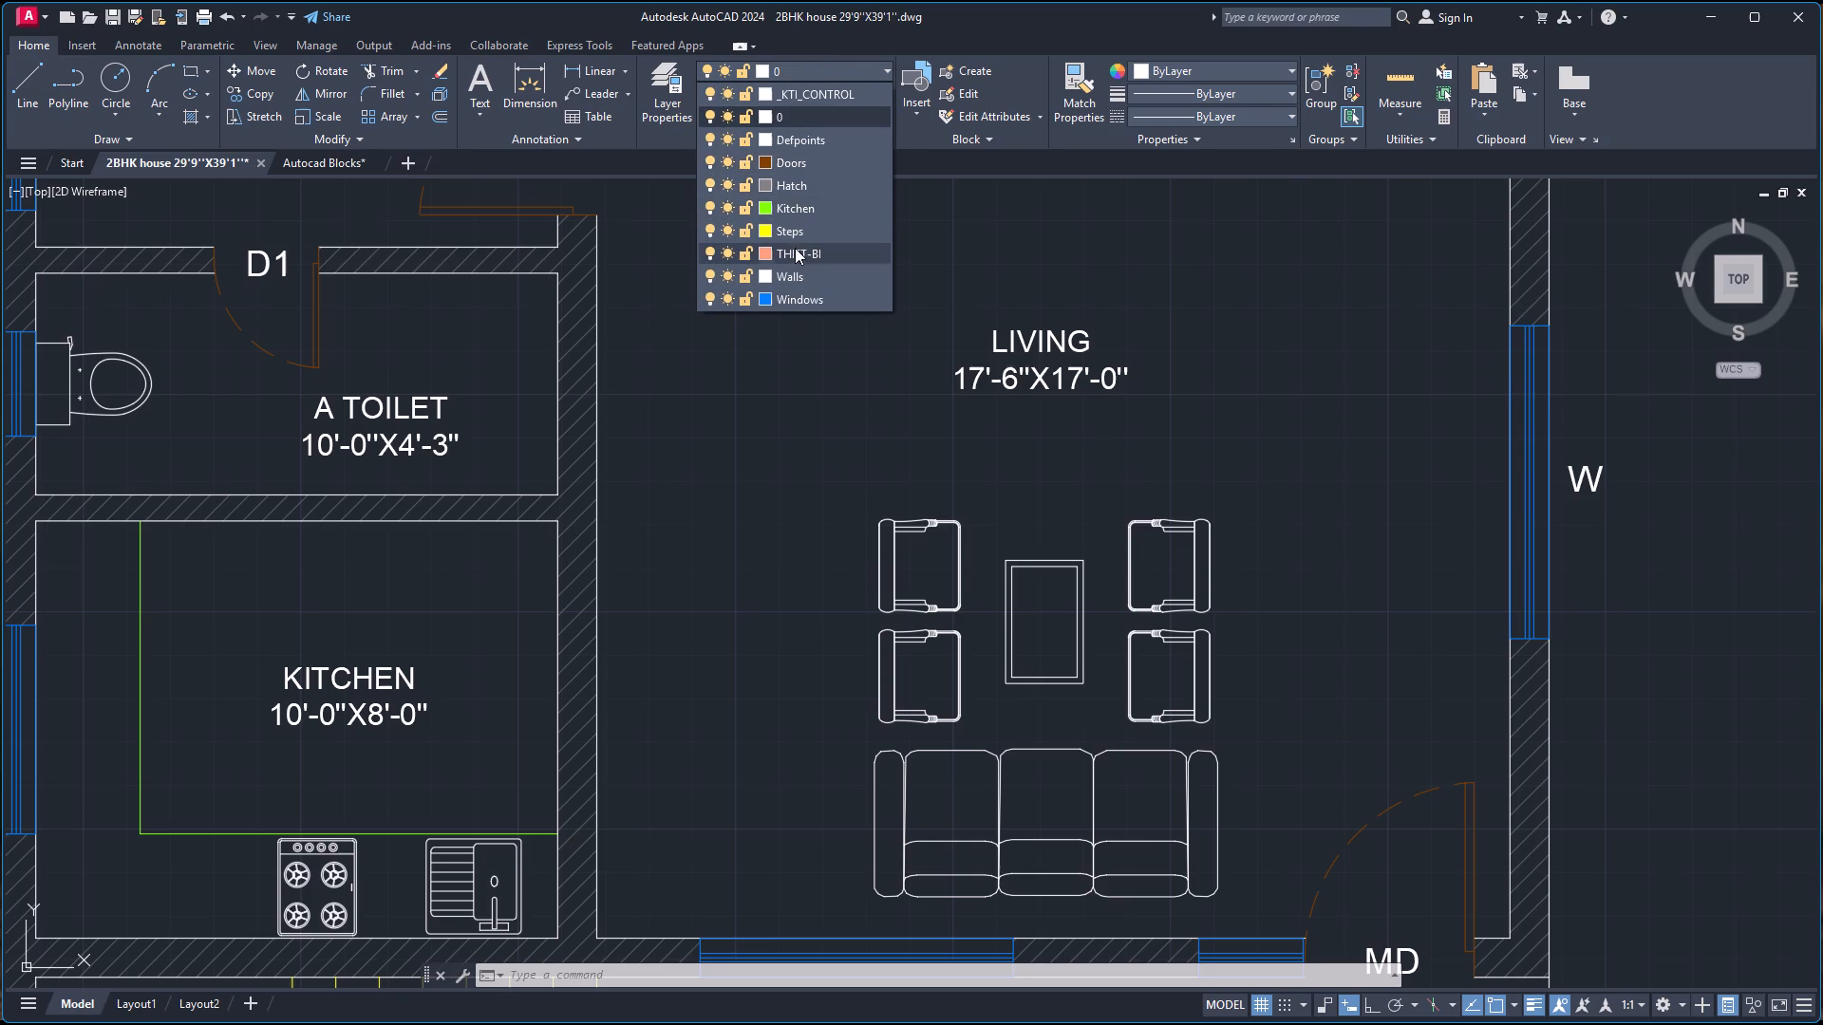
click(785, 283)
Draw a 9" line across the wall between kitchen and living room, starting 2' south of the kitchen's inner northeast corner.
scroll(836, 297, down, 1)
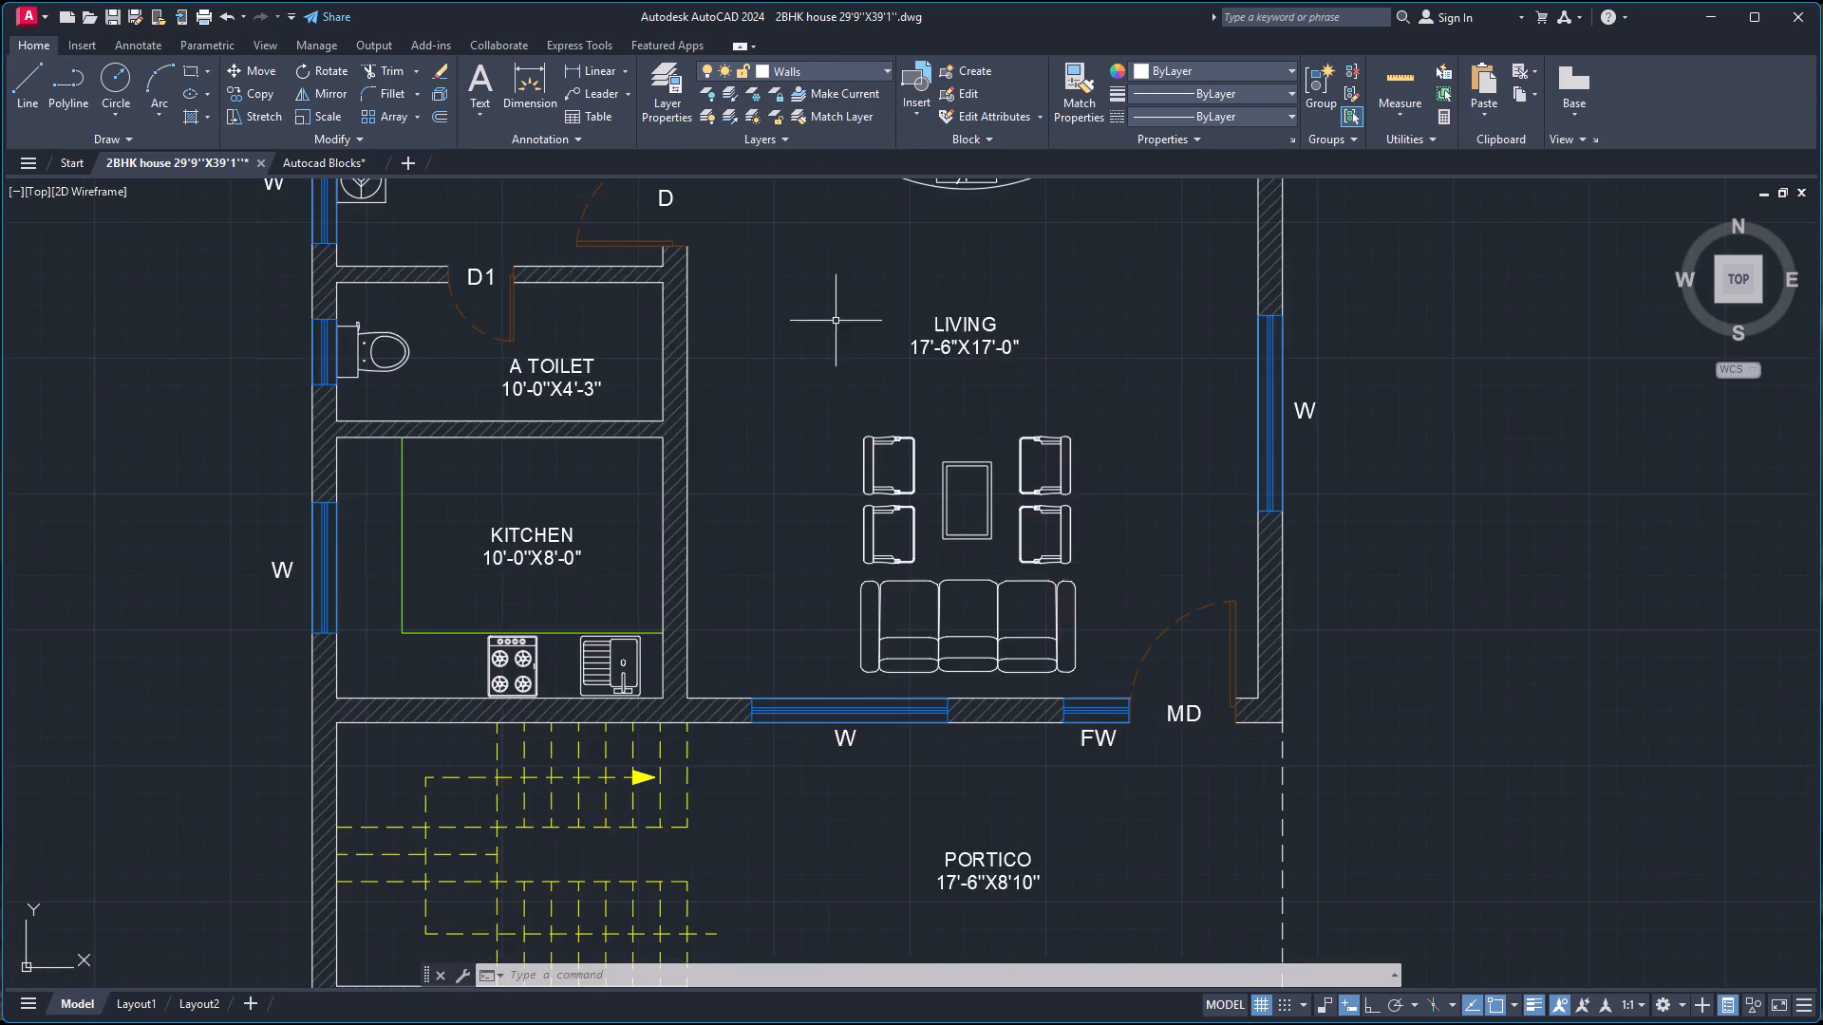
scroll(836, 324, down, 1)
scroll(824, 366, up, 1)
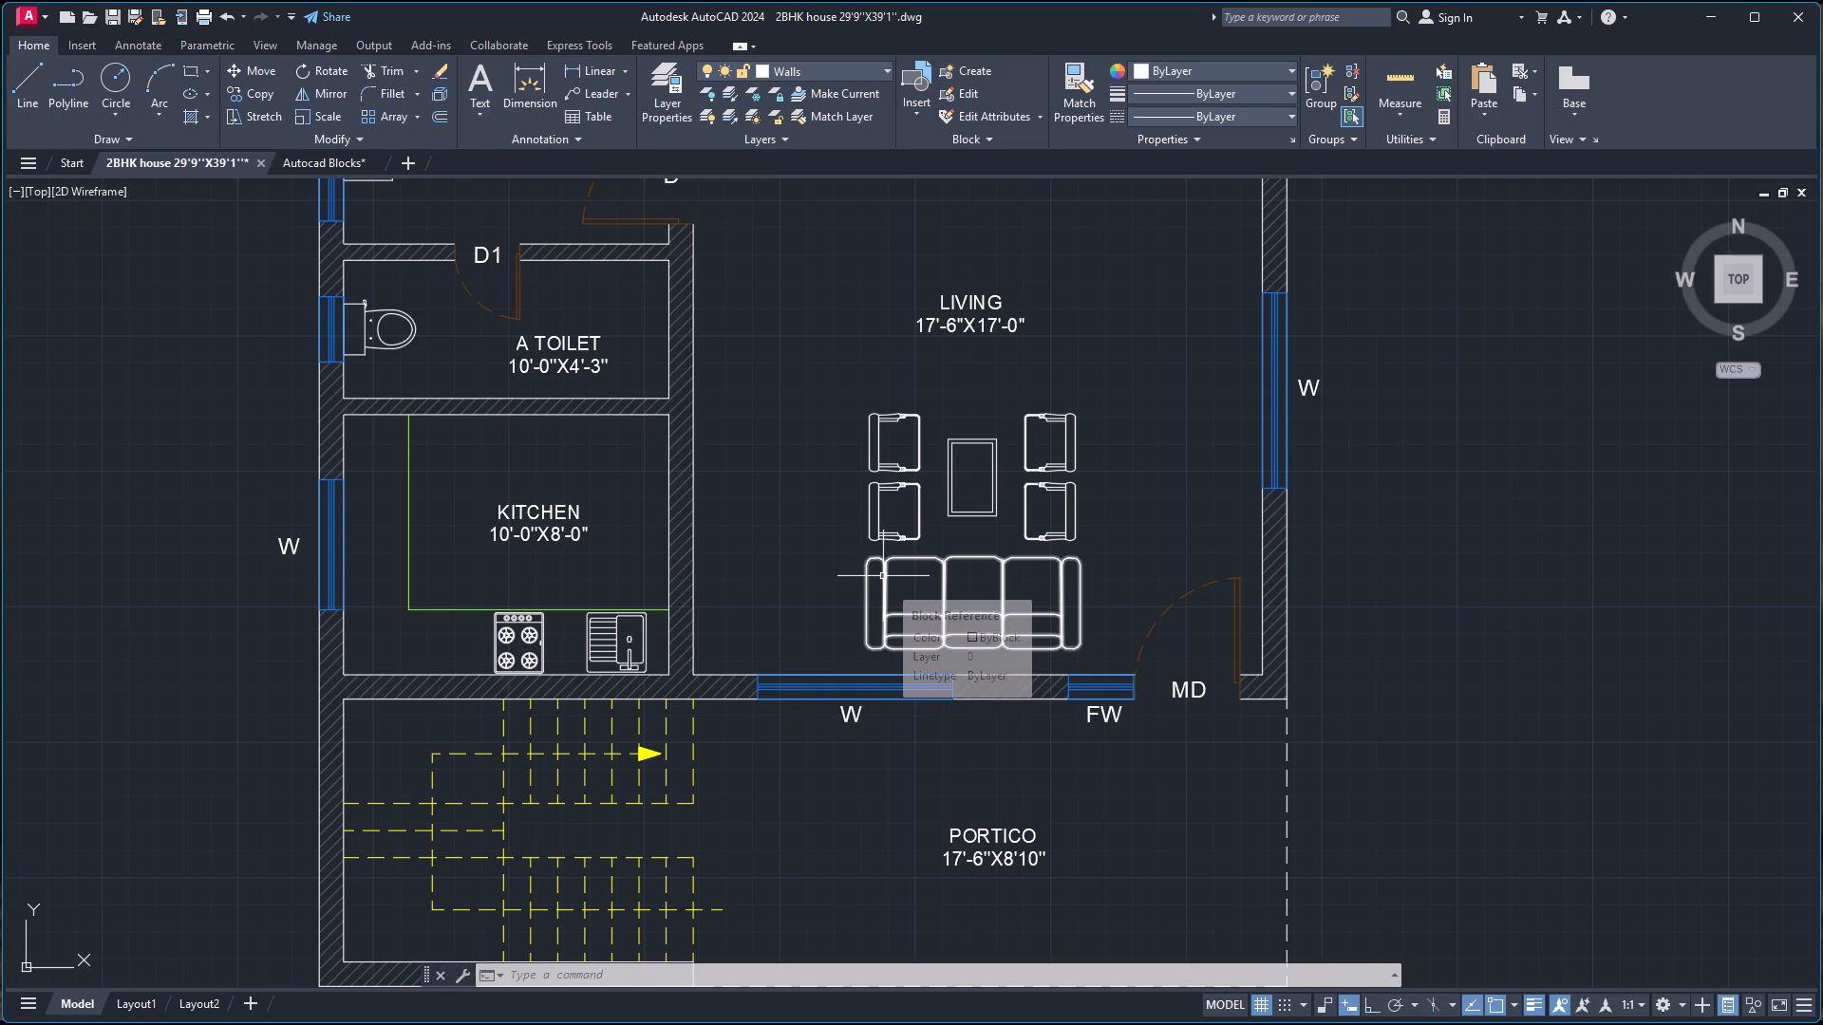
key(l)
key(Return)
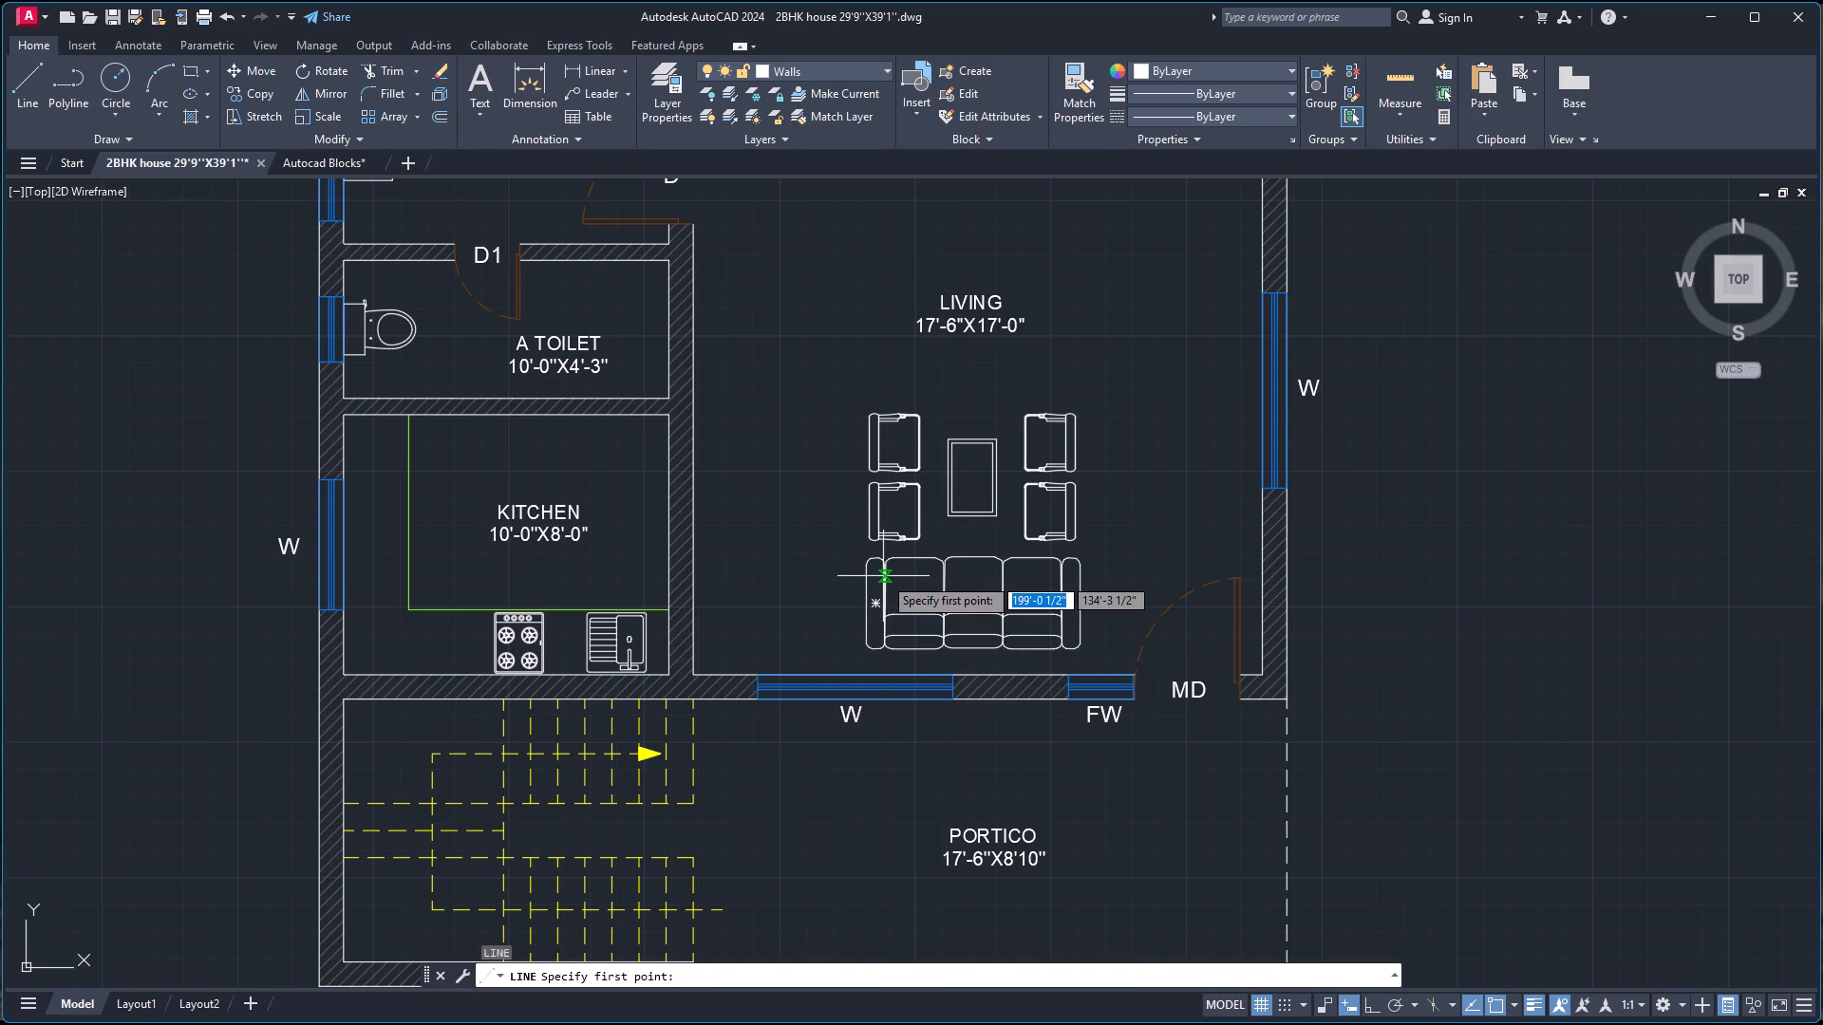
text(tk)
key(Return)
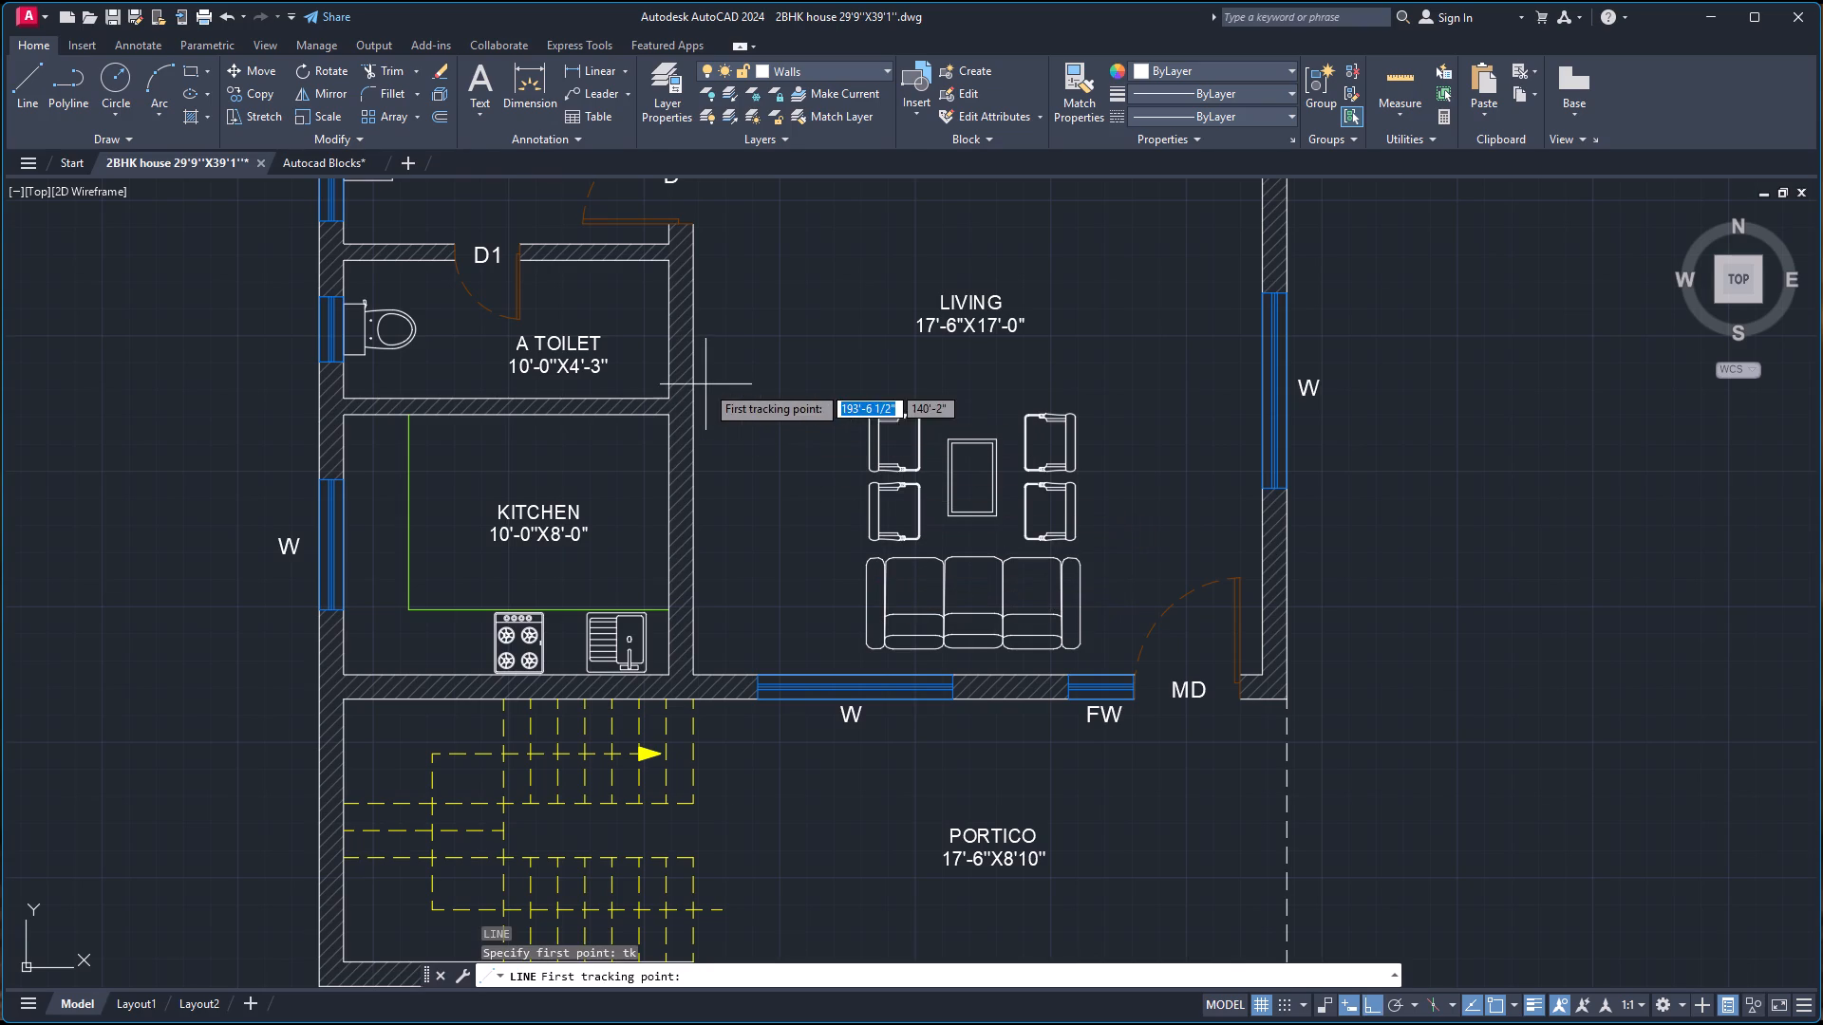
scroll(705, 384, up, 3)
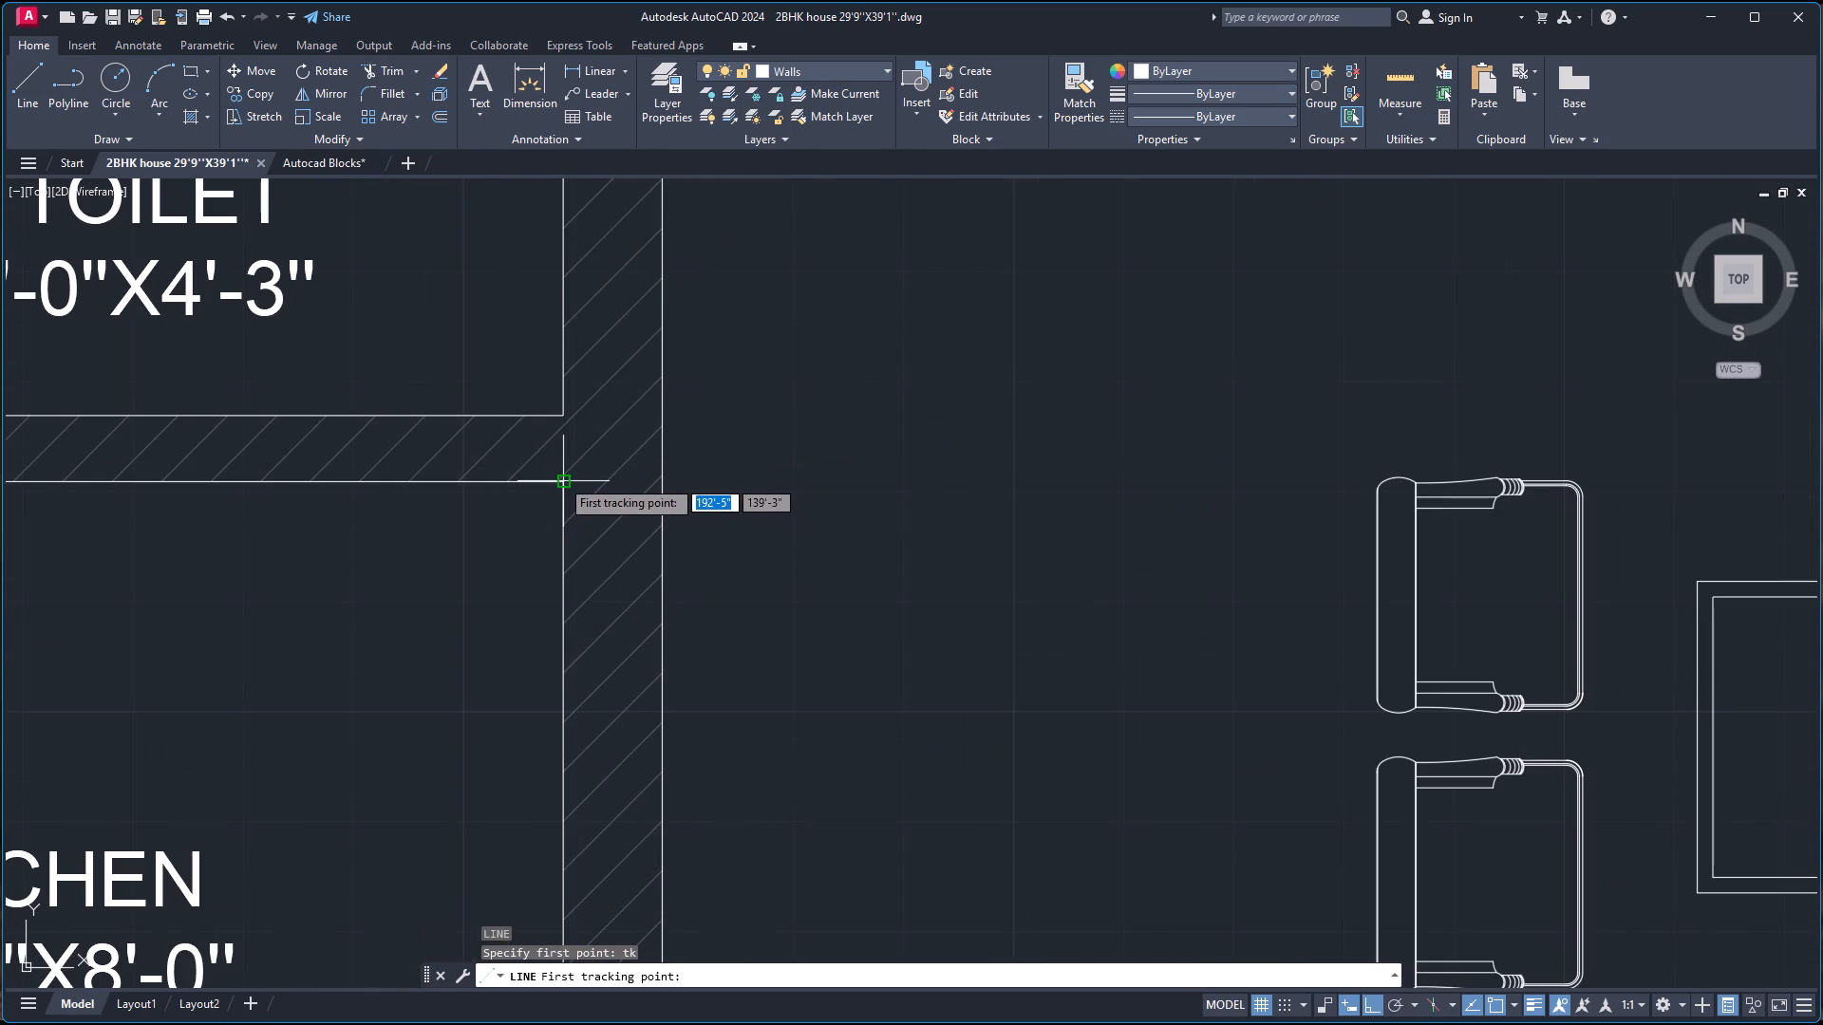
click(563, 480)
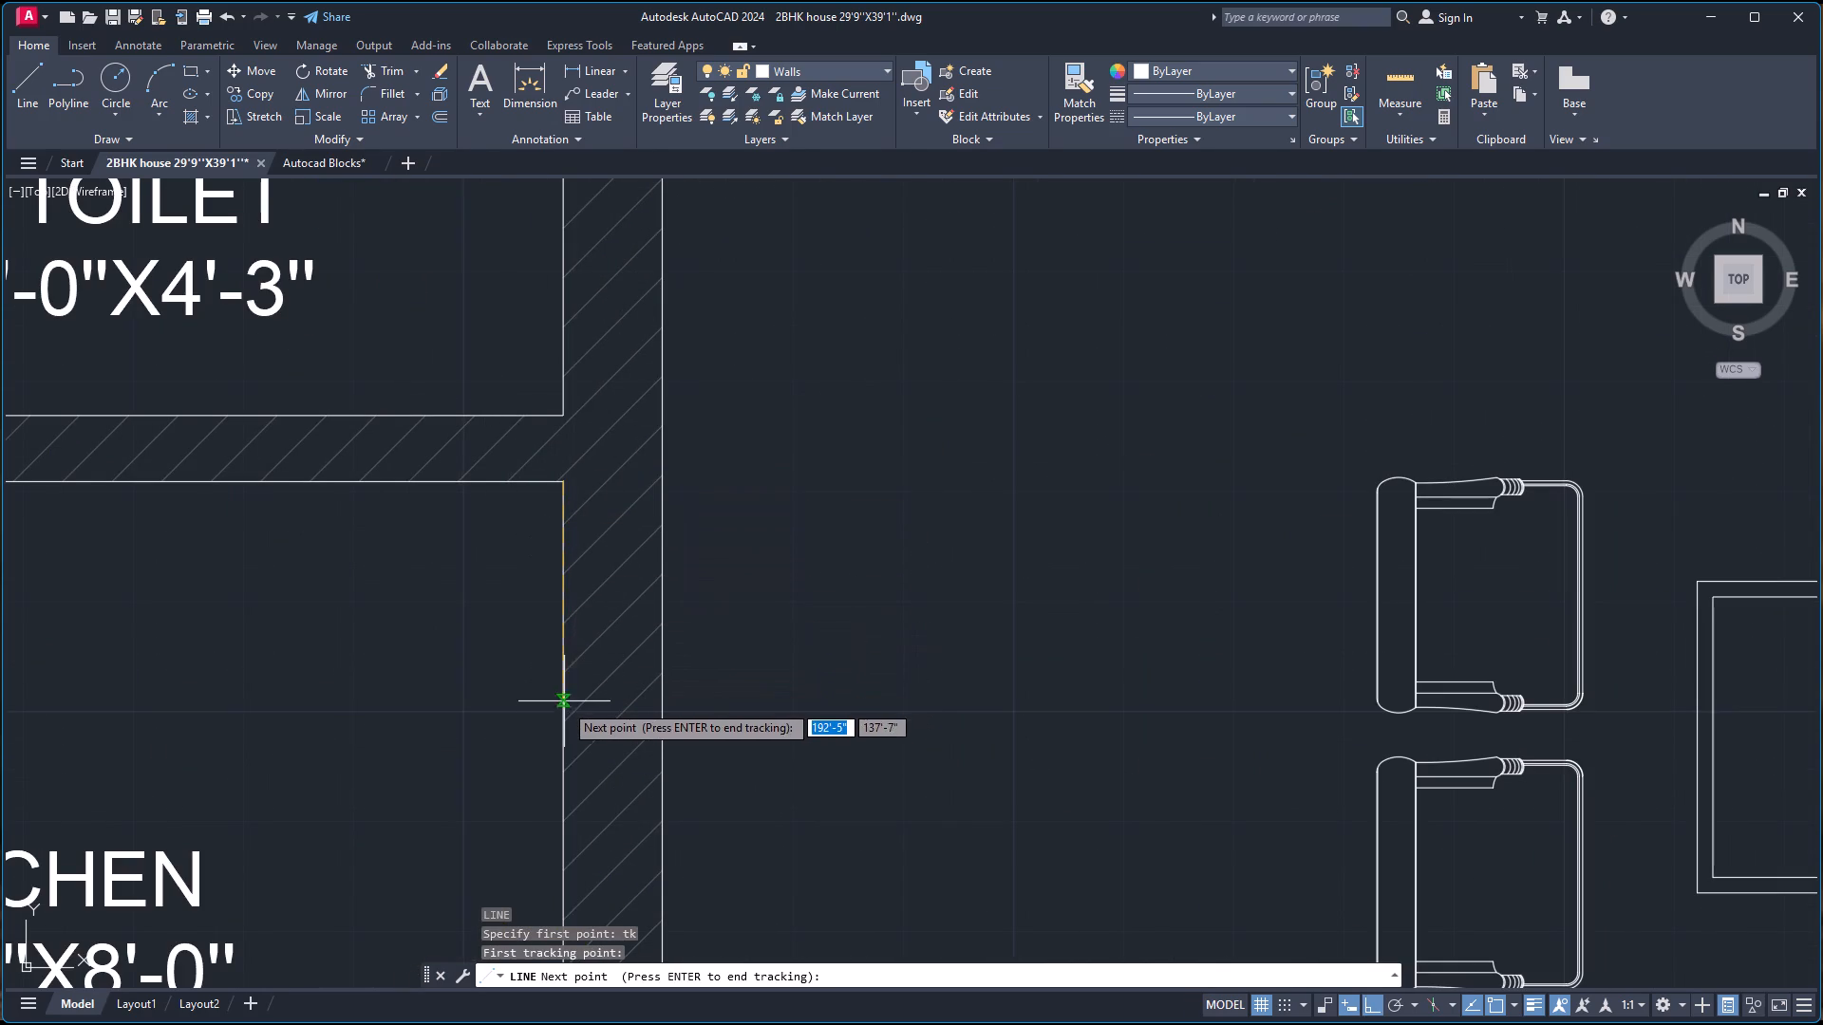
scroll(559, 742, down, 3)
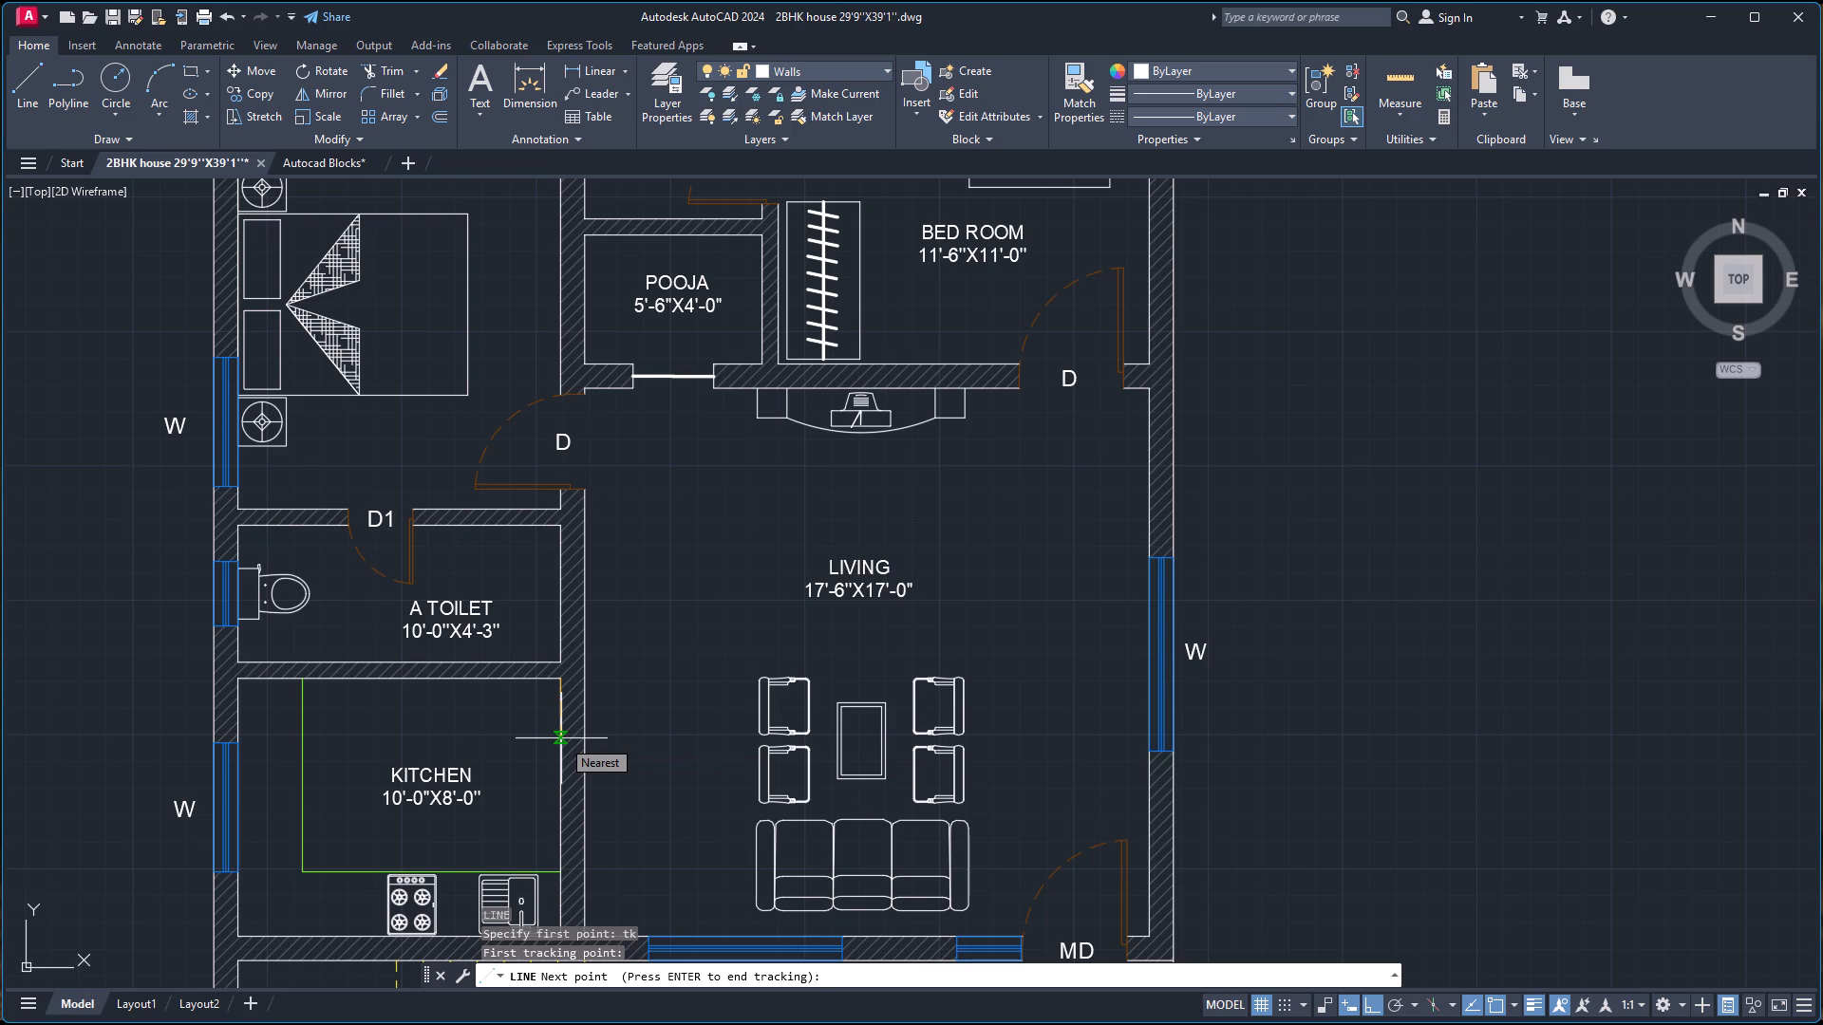
text(2')
key(Return)
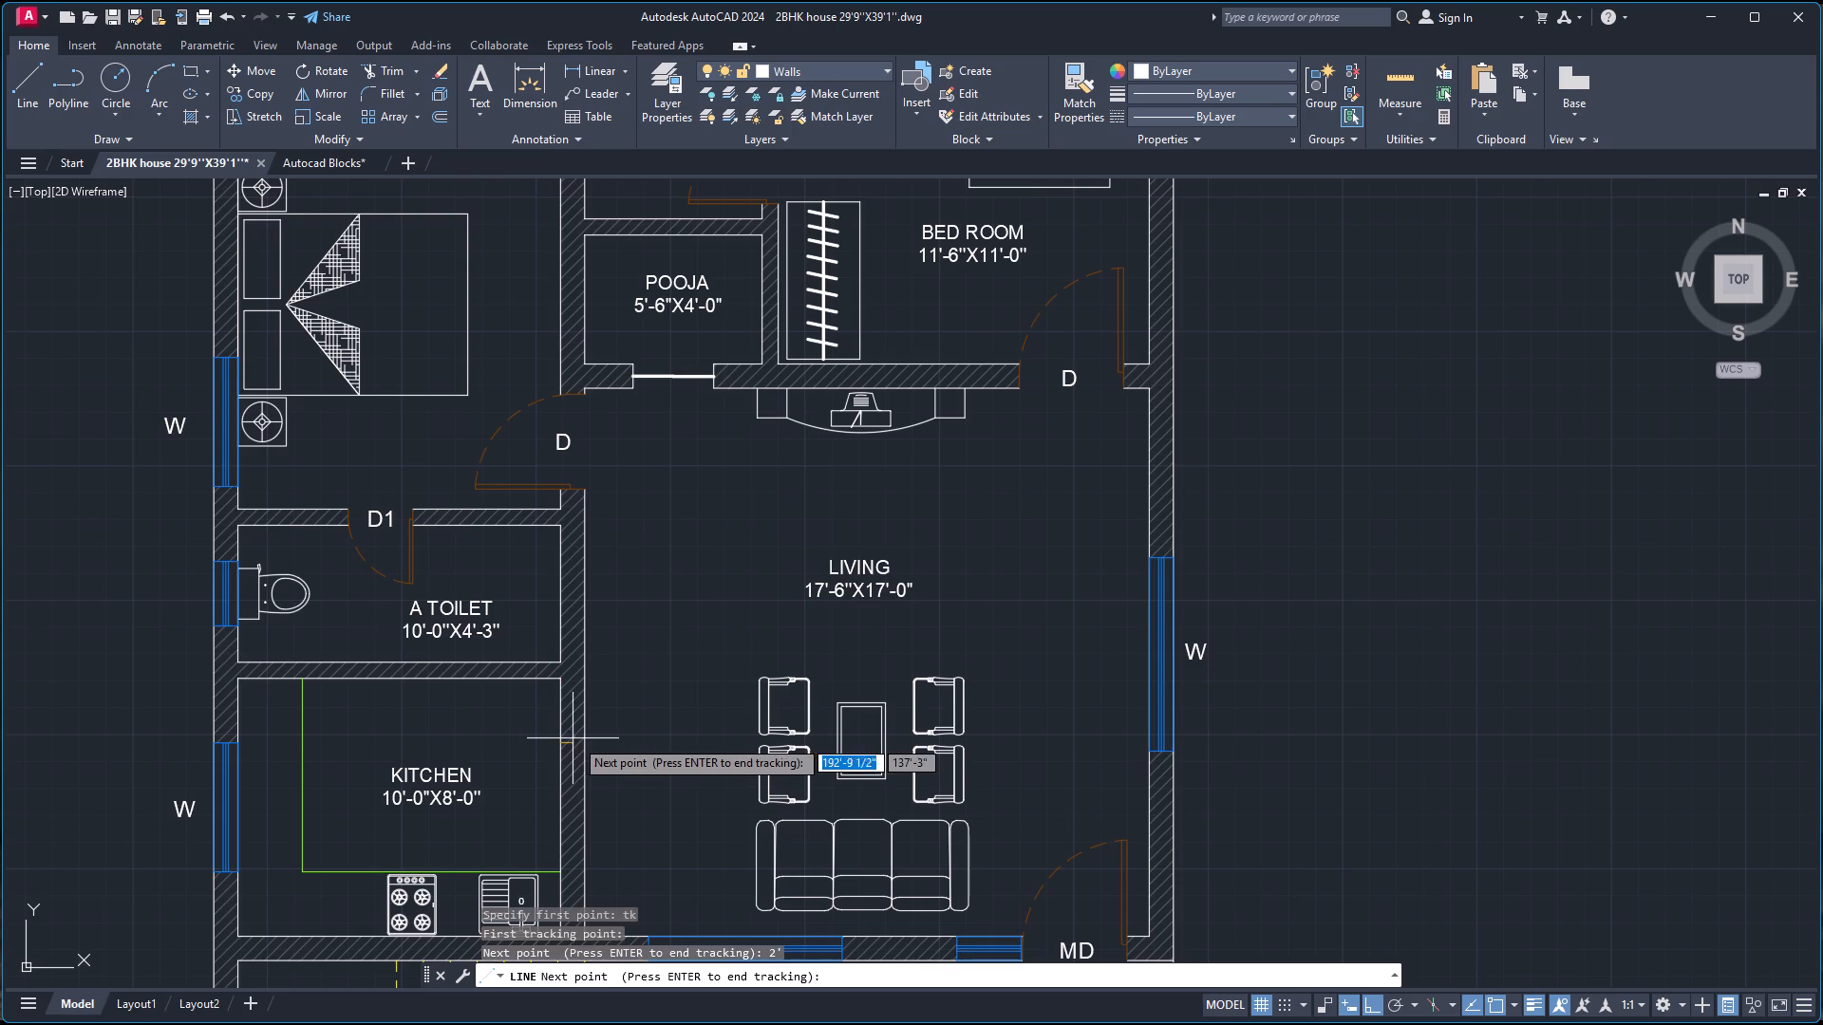
key(space)
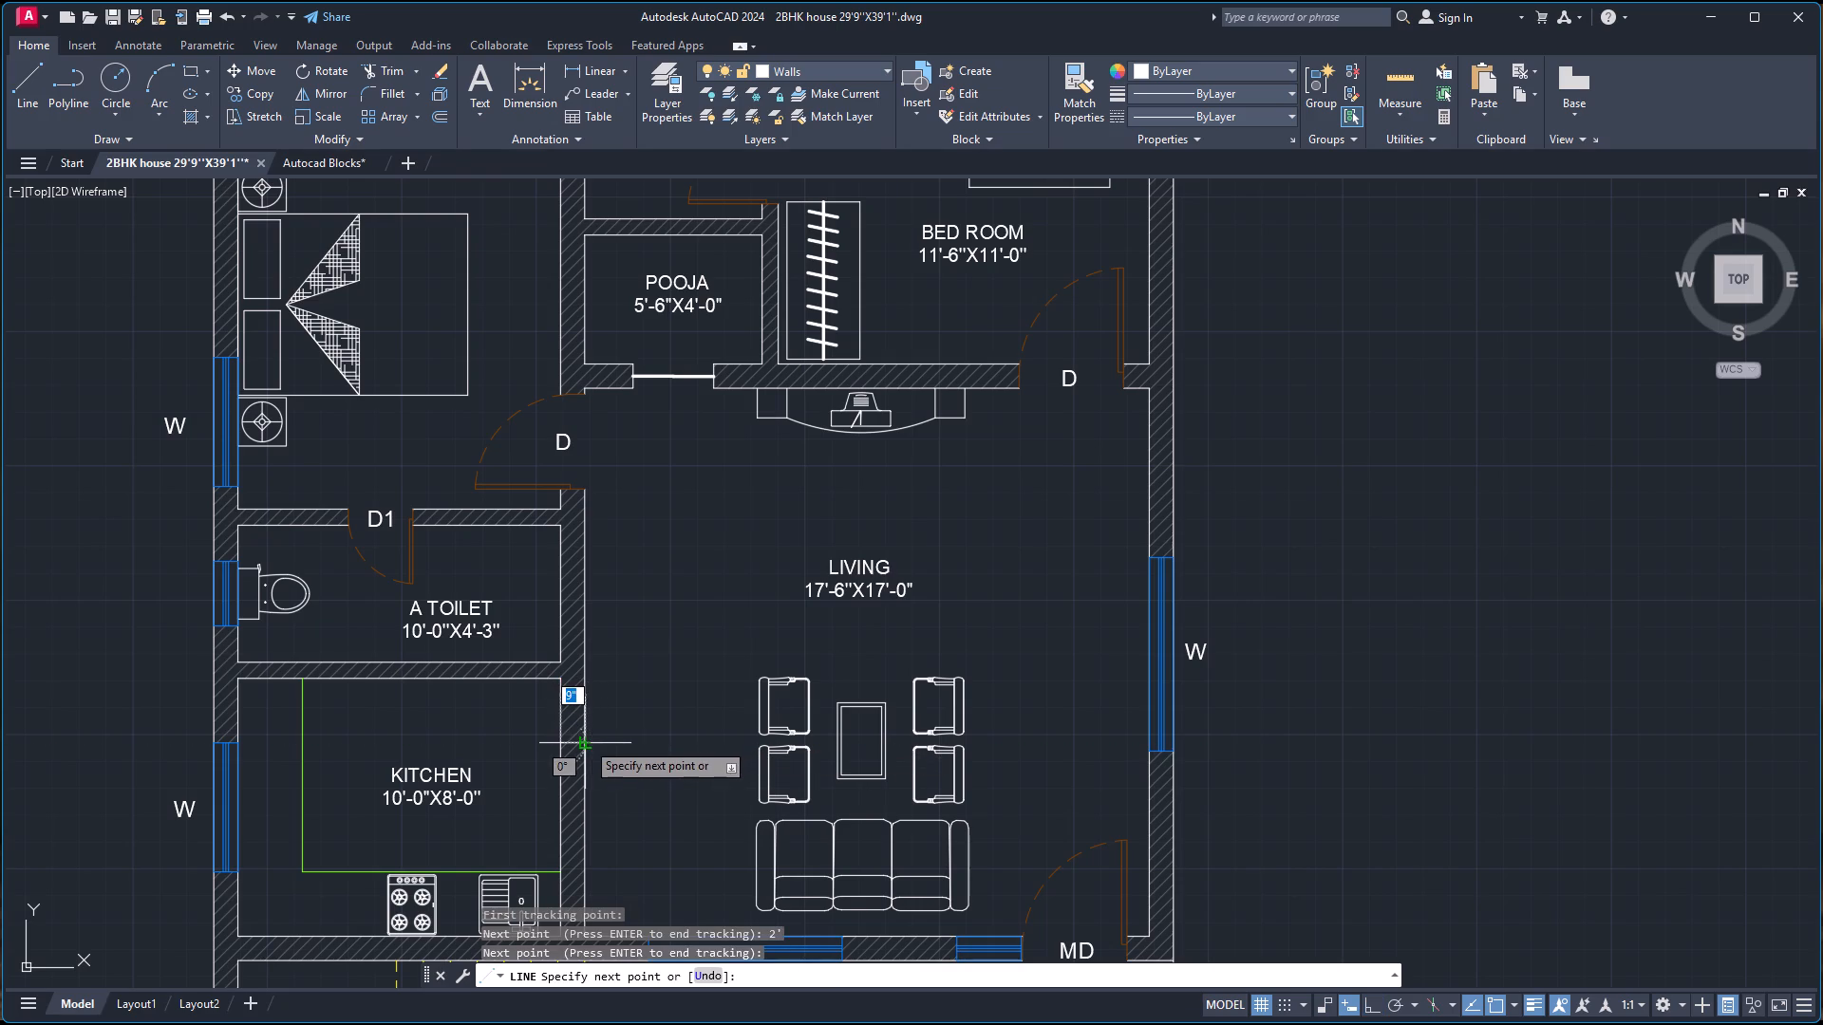
click(586, 741)
key(space)
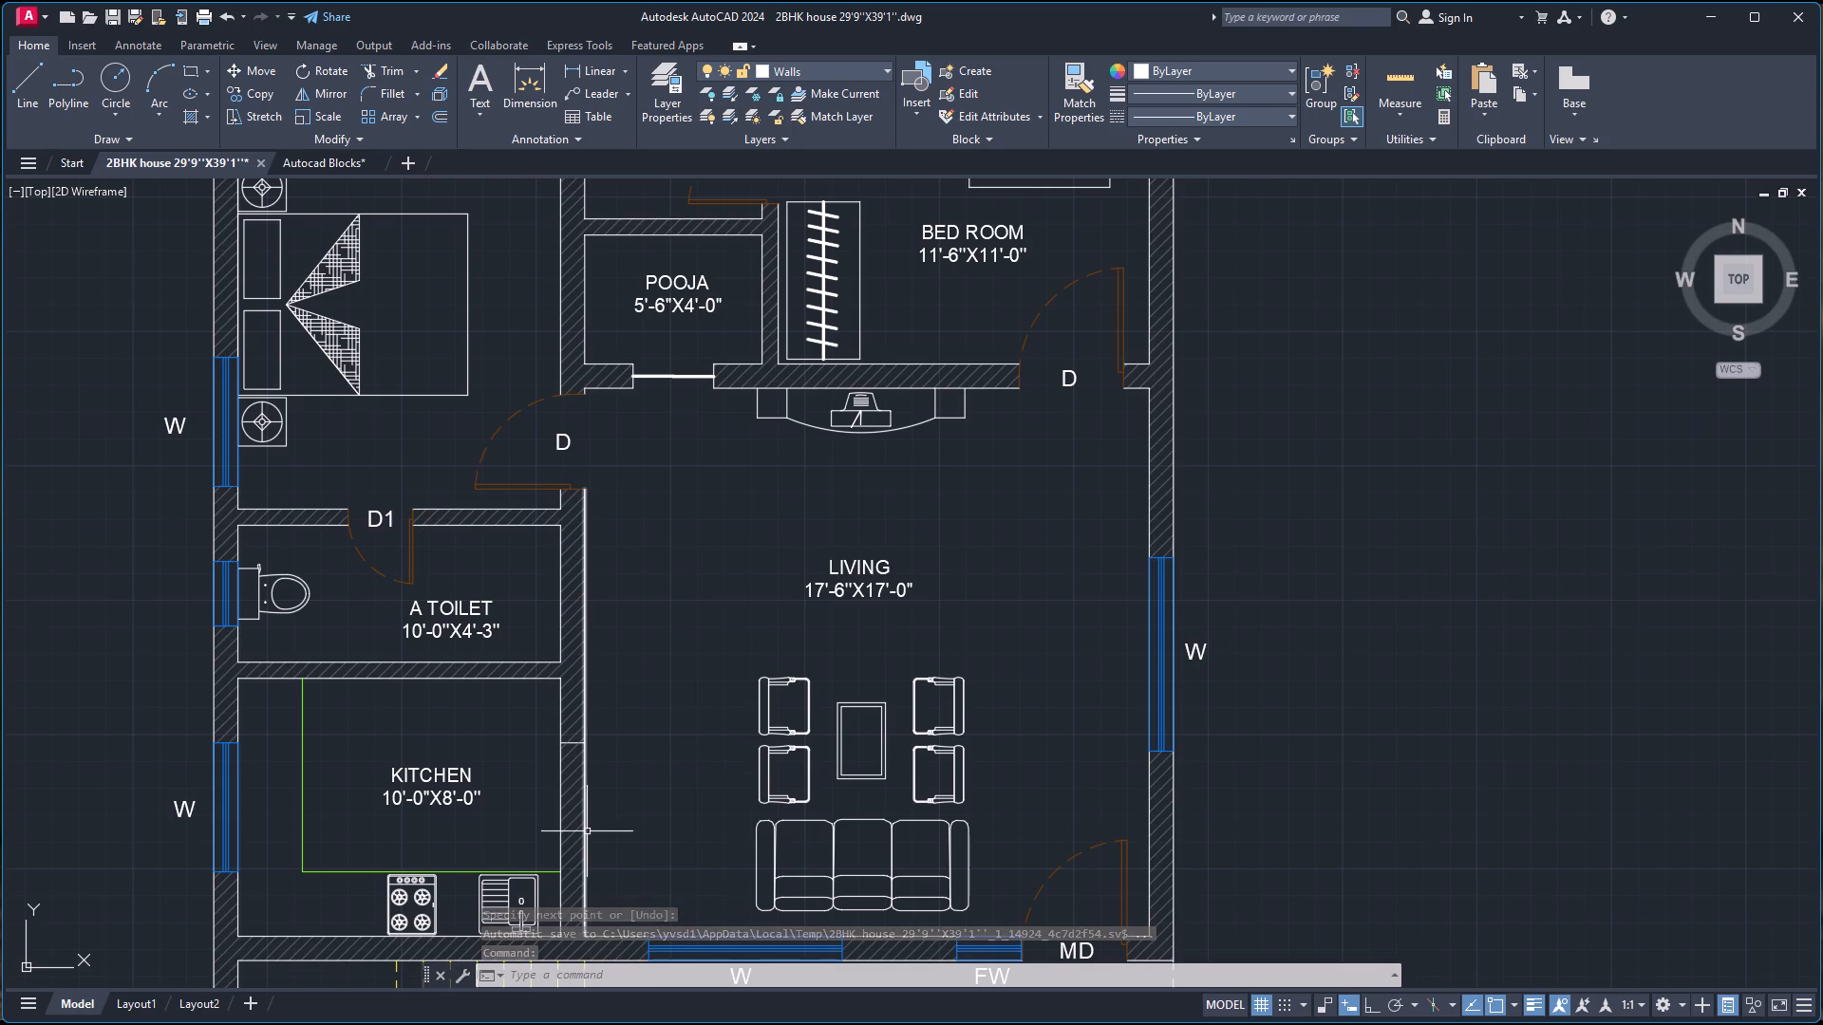
Delete the 9" line drawn across the wall between the kitchen and living room.
scroll(570, 751, up, 2)
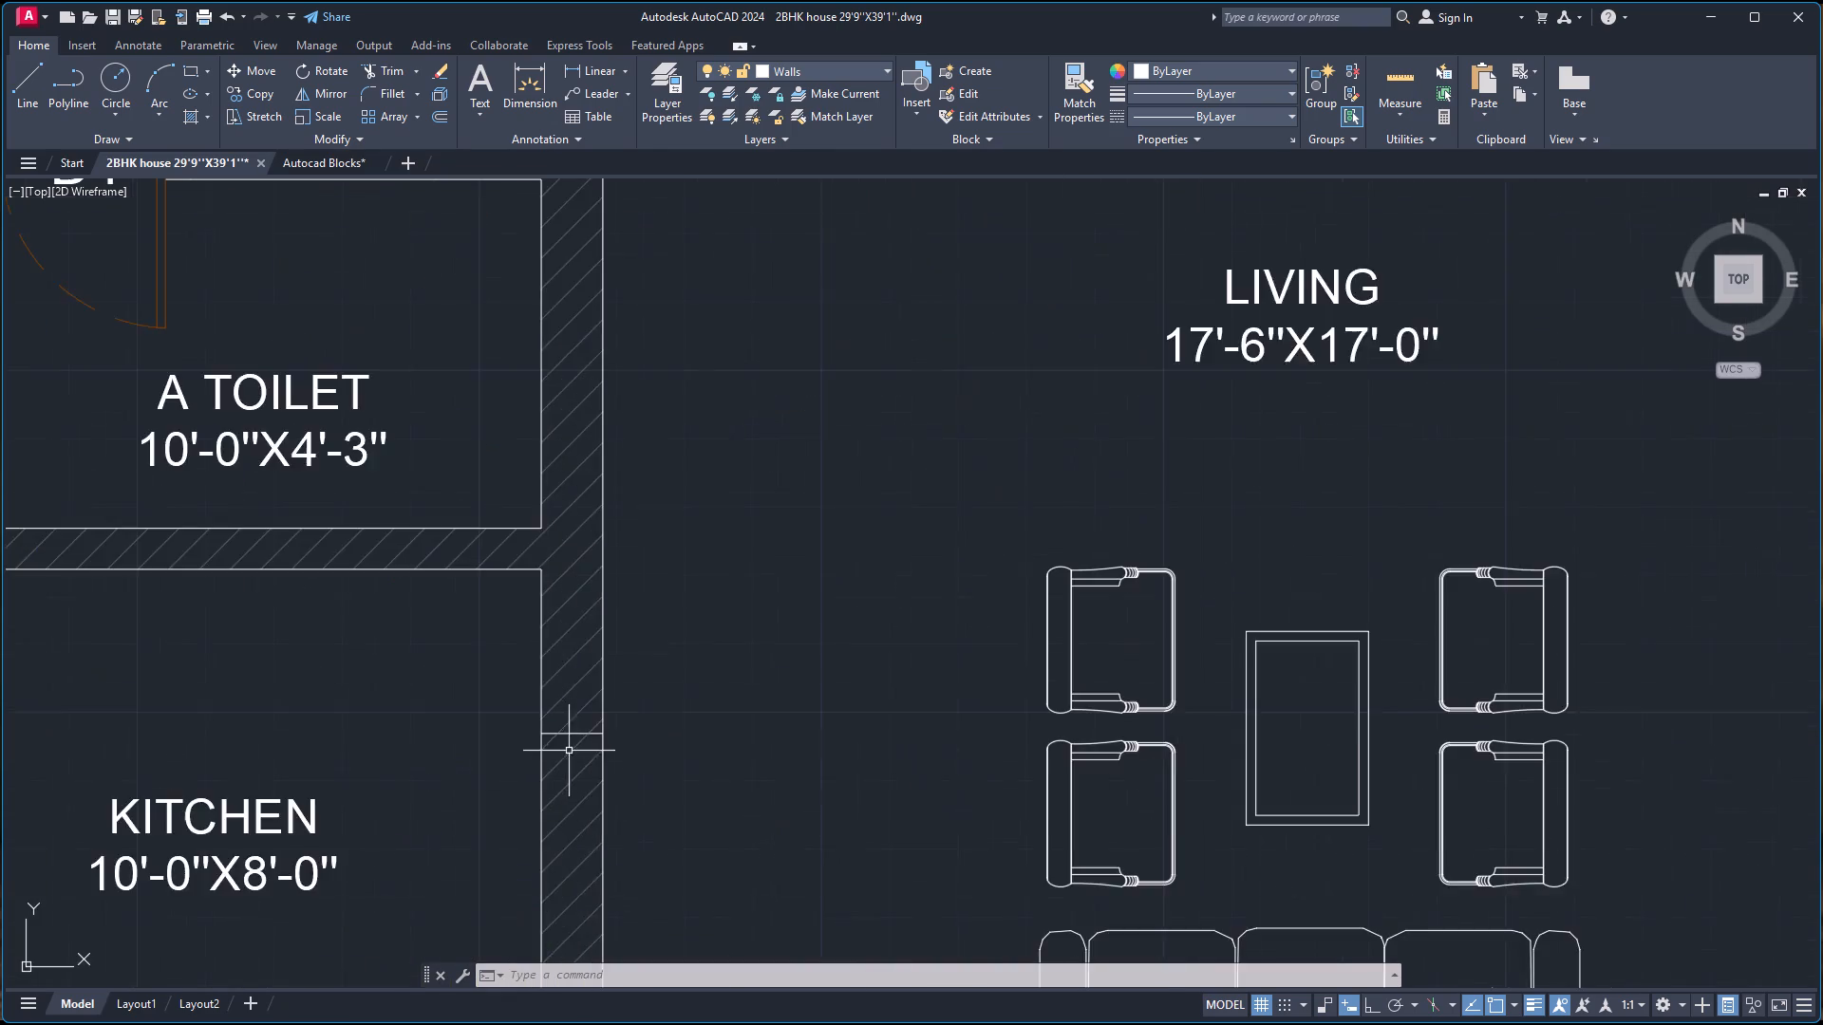
scroll(559, 743, up, 2)
click(524, 722)
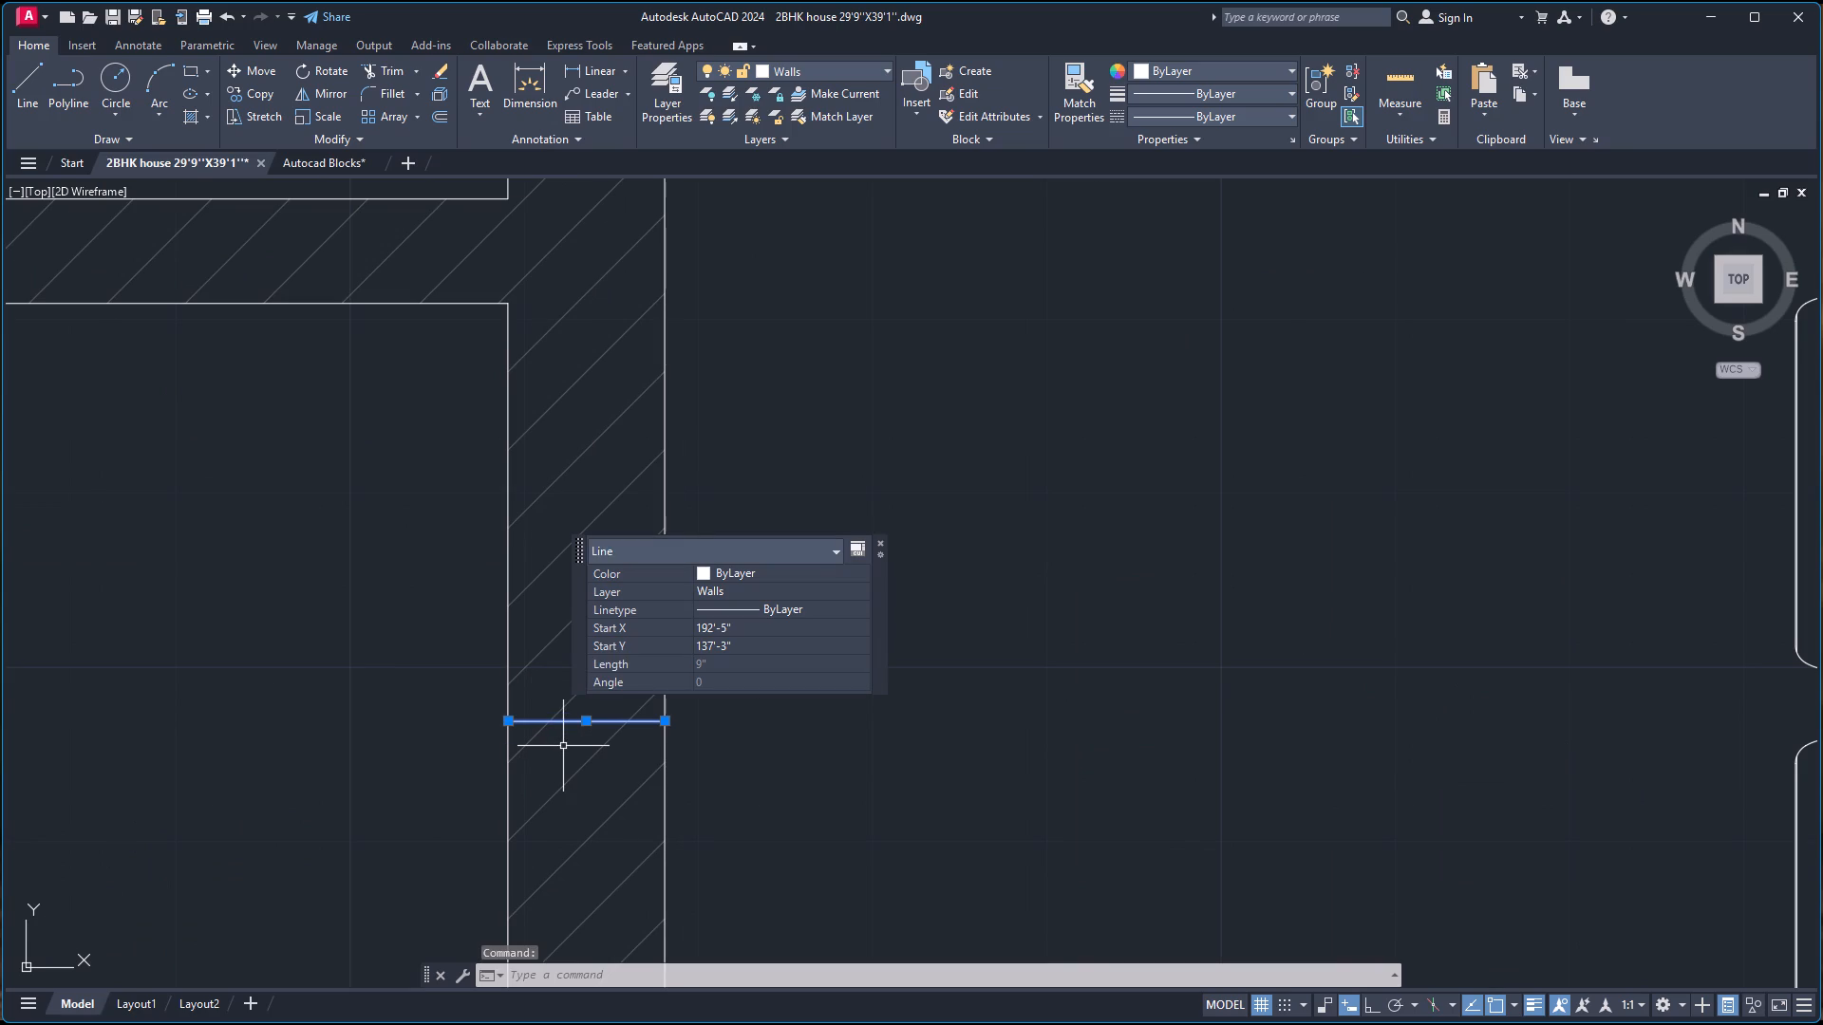
key(Delete)
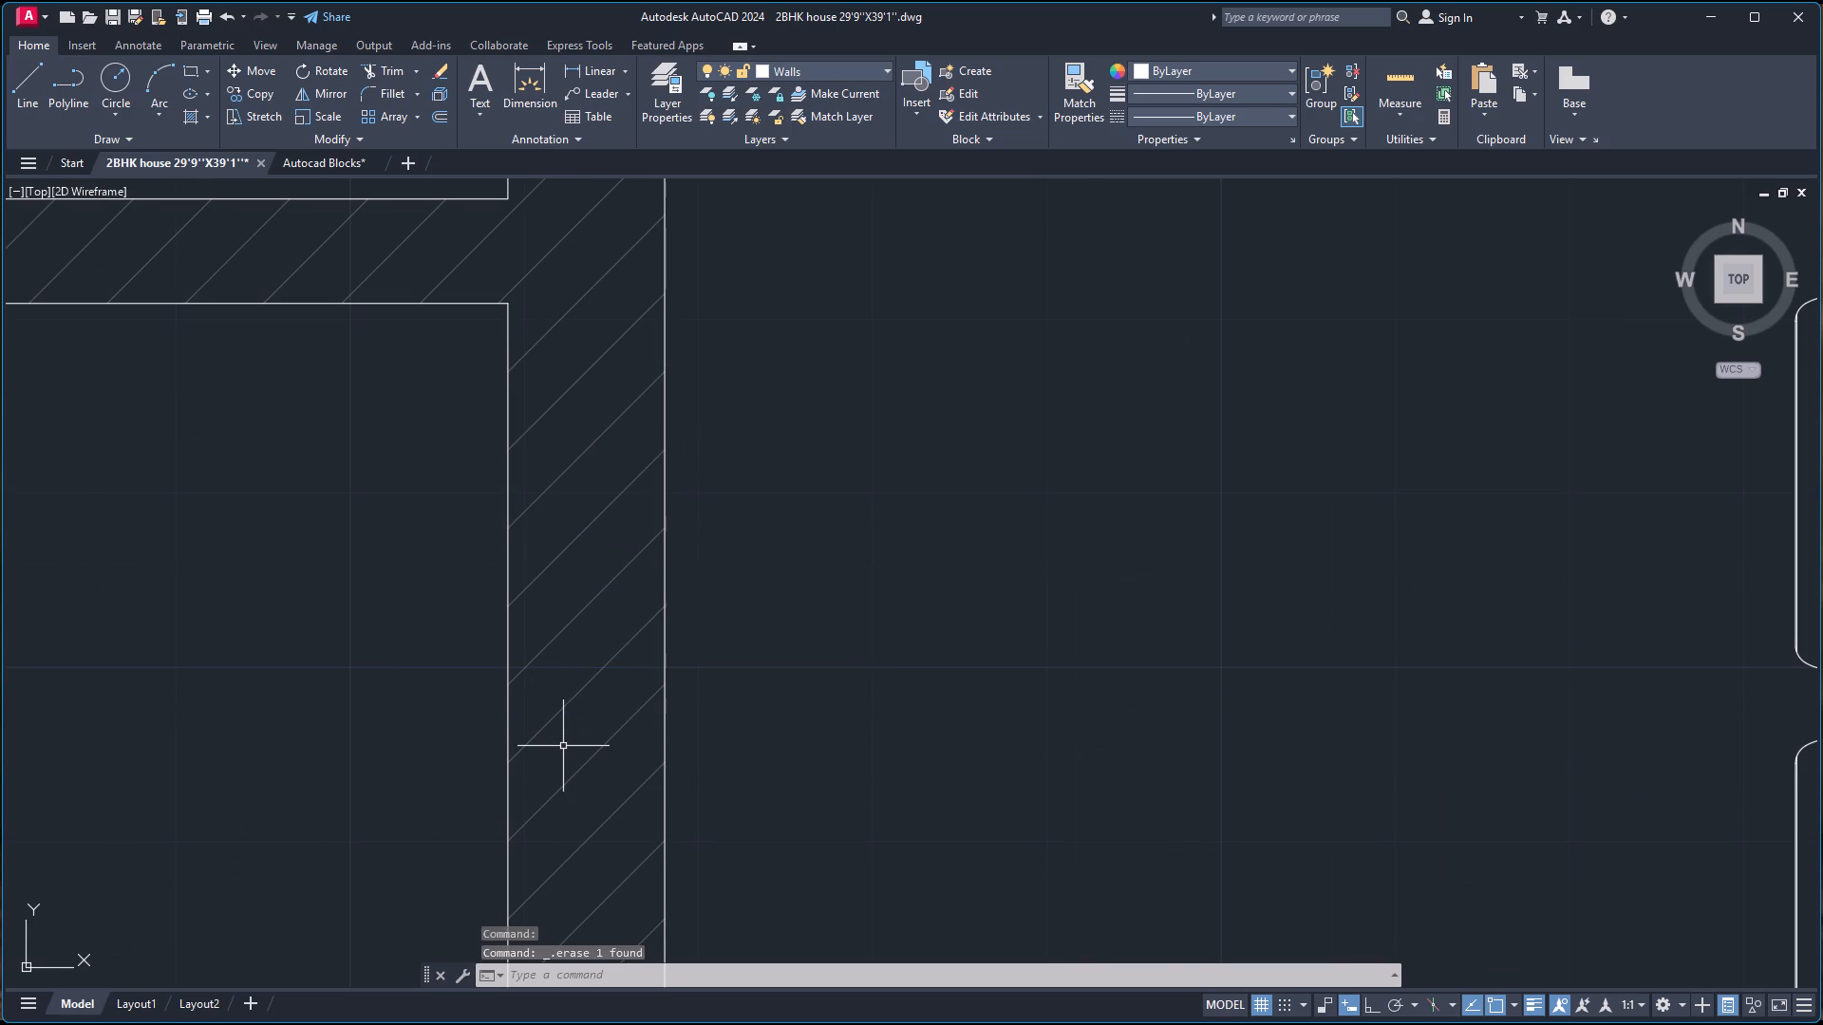
Draw a line across the kitchen–living room wall, starting 2'-6" south of the kitchen's inner northeast corner.
scroll(566, 746, down, 3)
key(l)
key(Return)
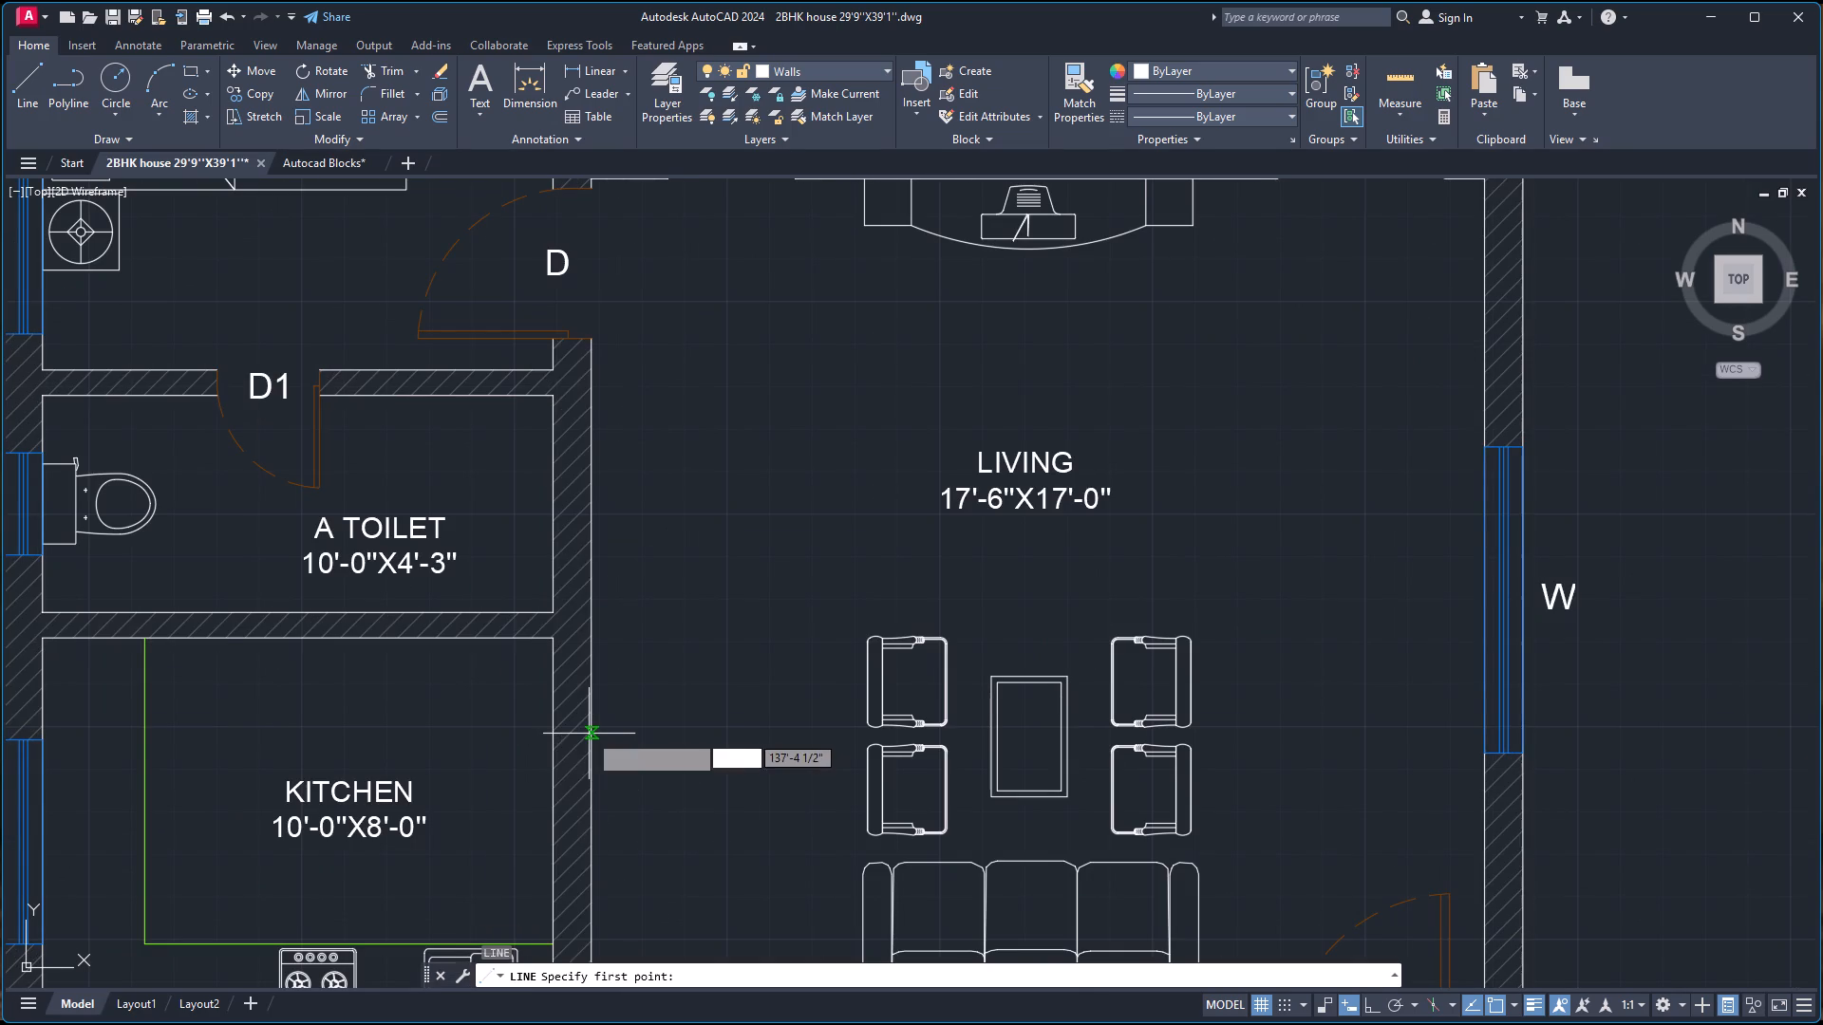
key(t)
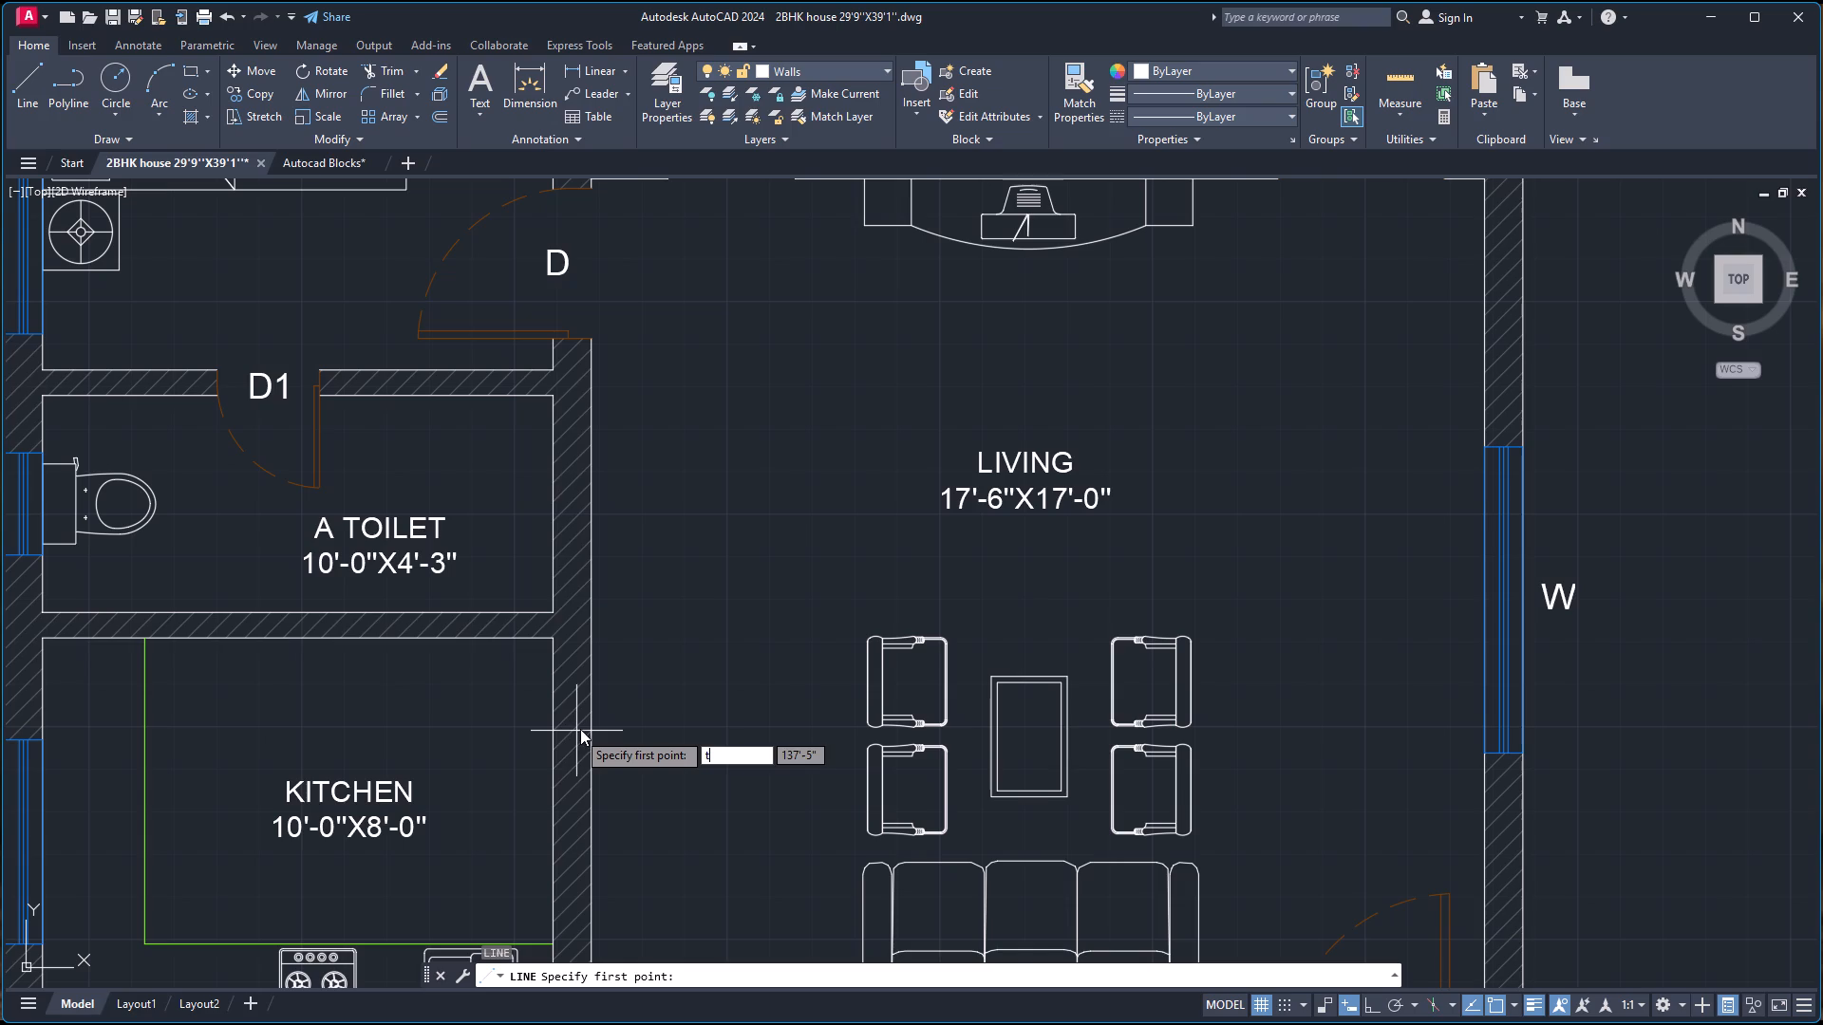
key(k)
key(Return)
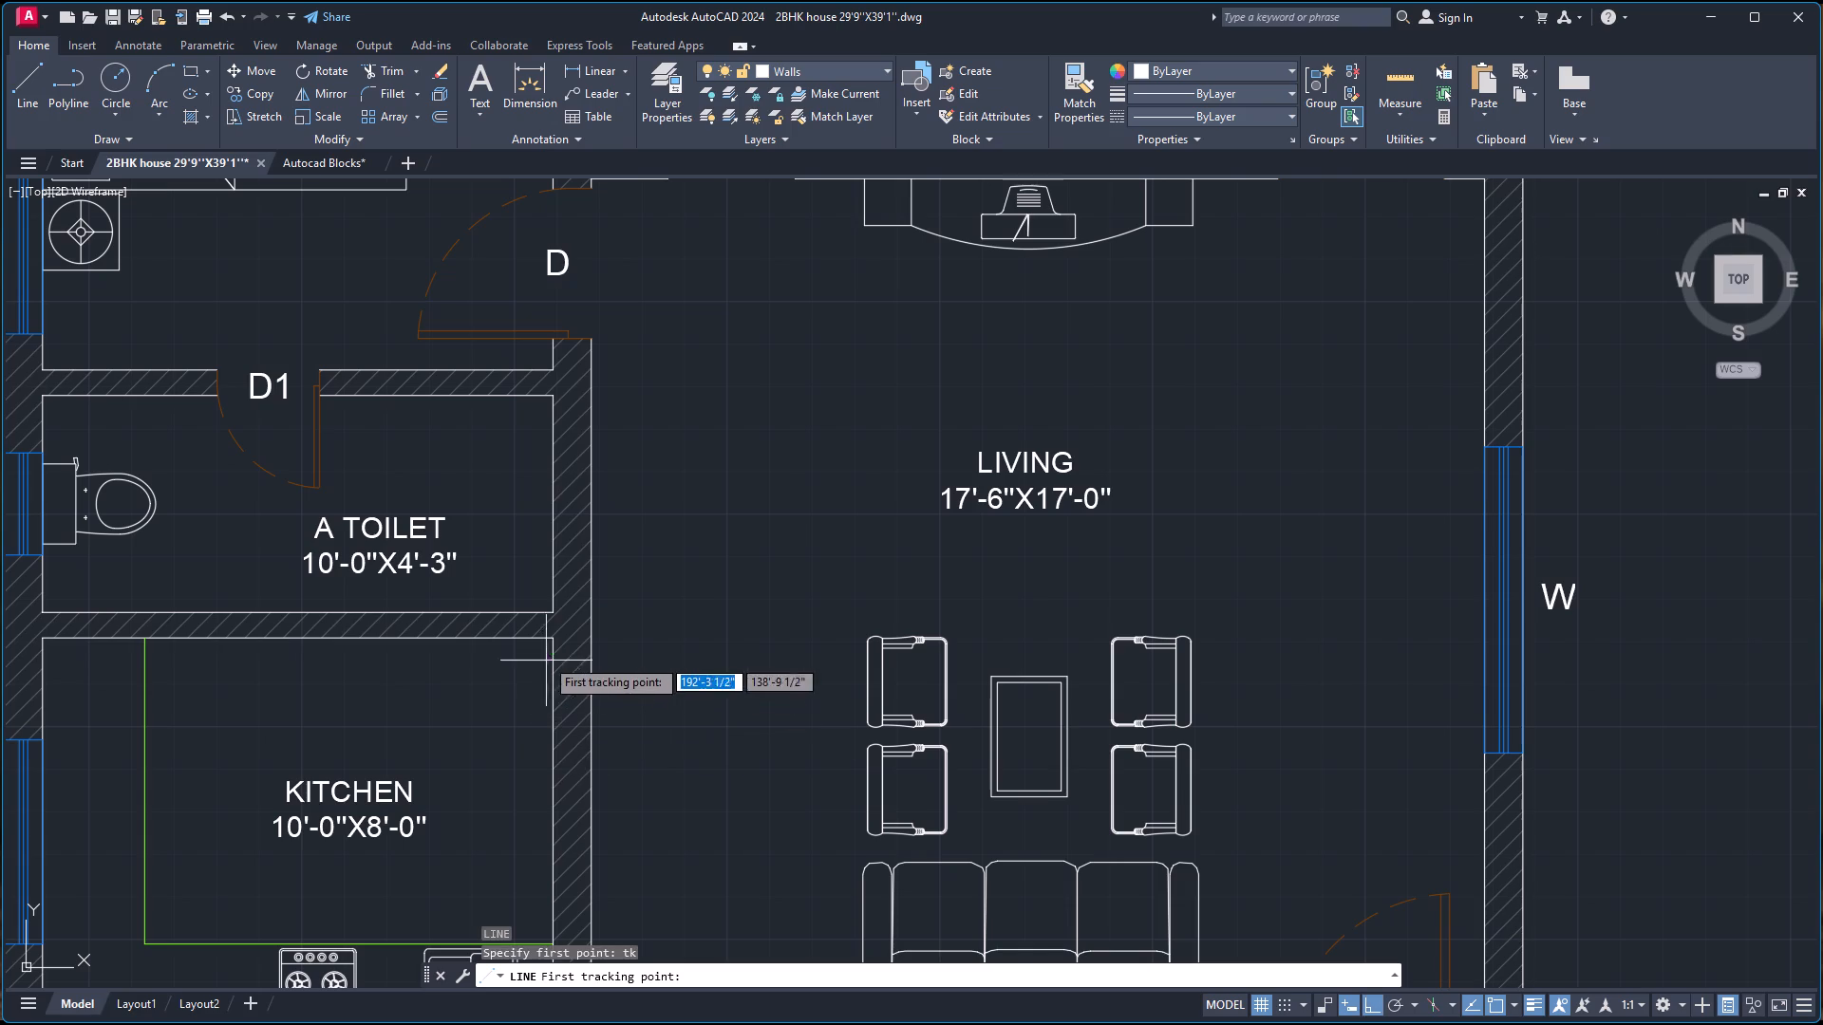
click(555, 642)
scroll(553, 770, down, 1)
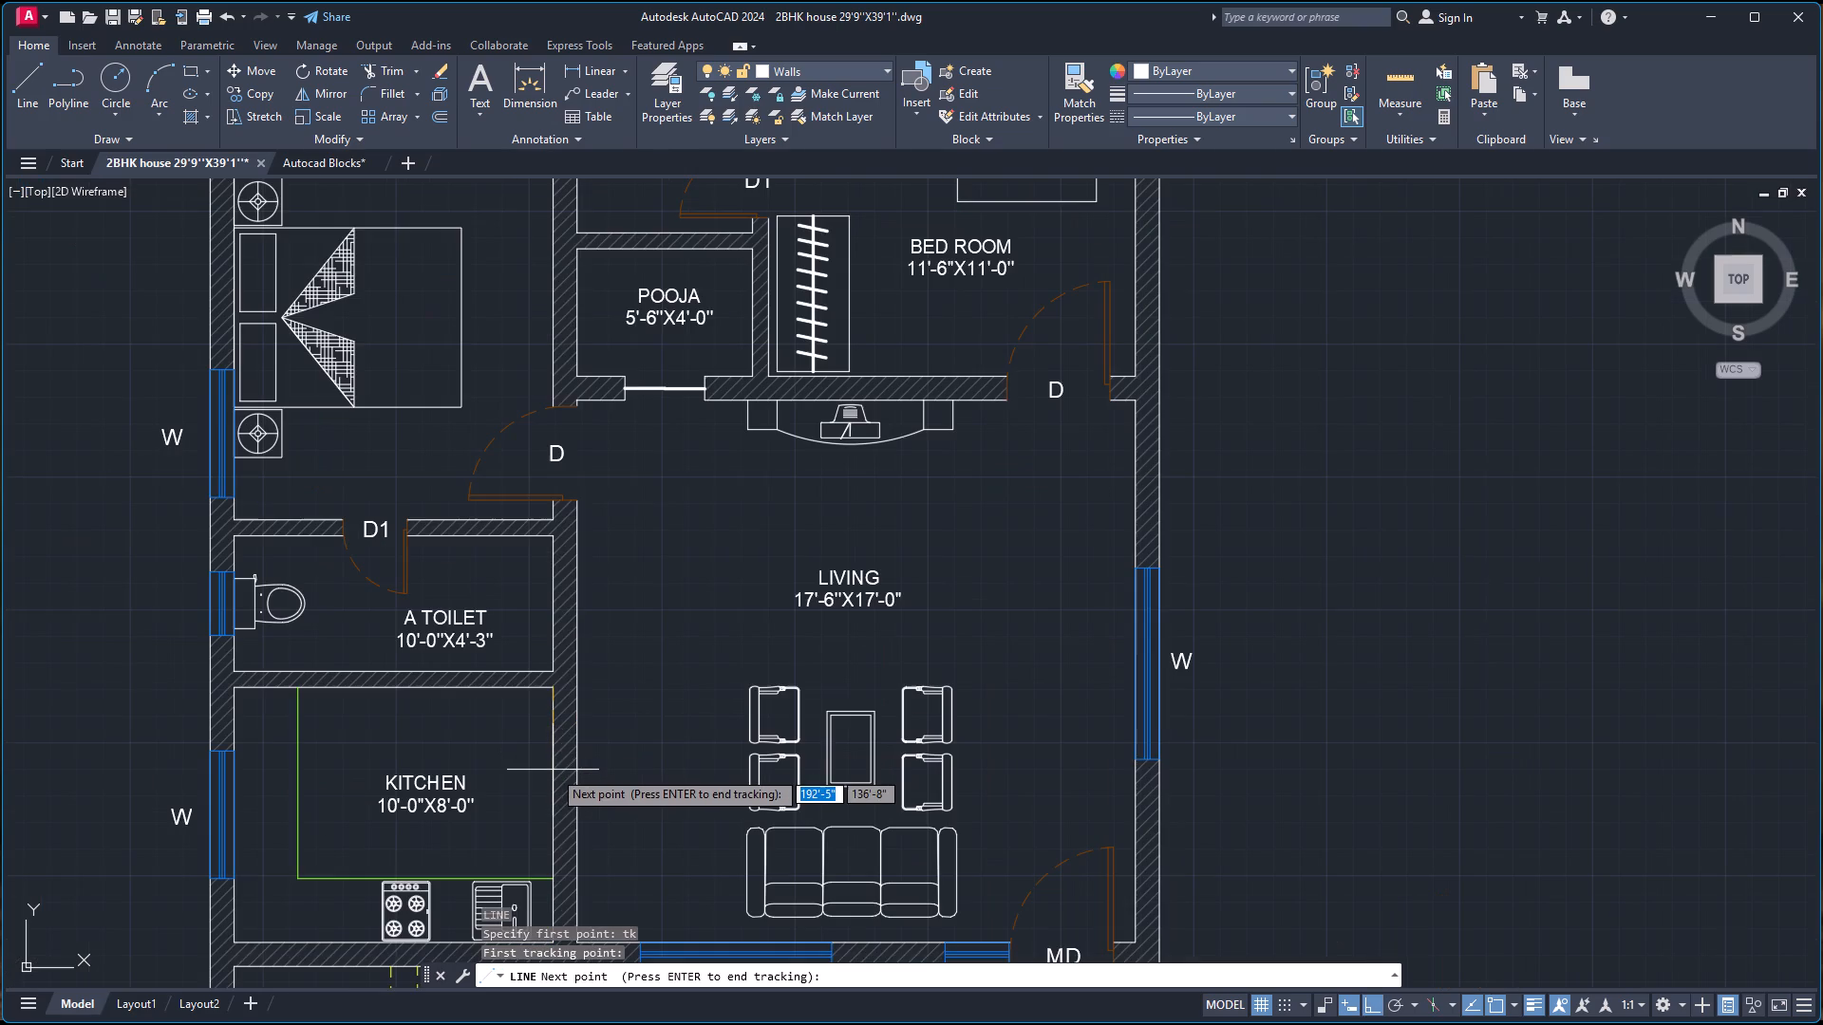
text(2'-)
key(6)
key(Return)
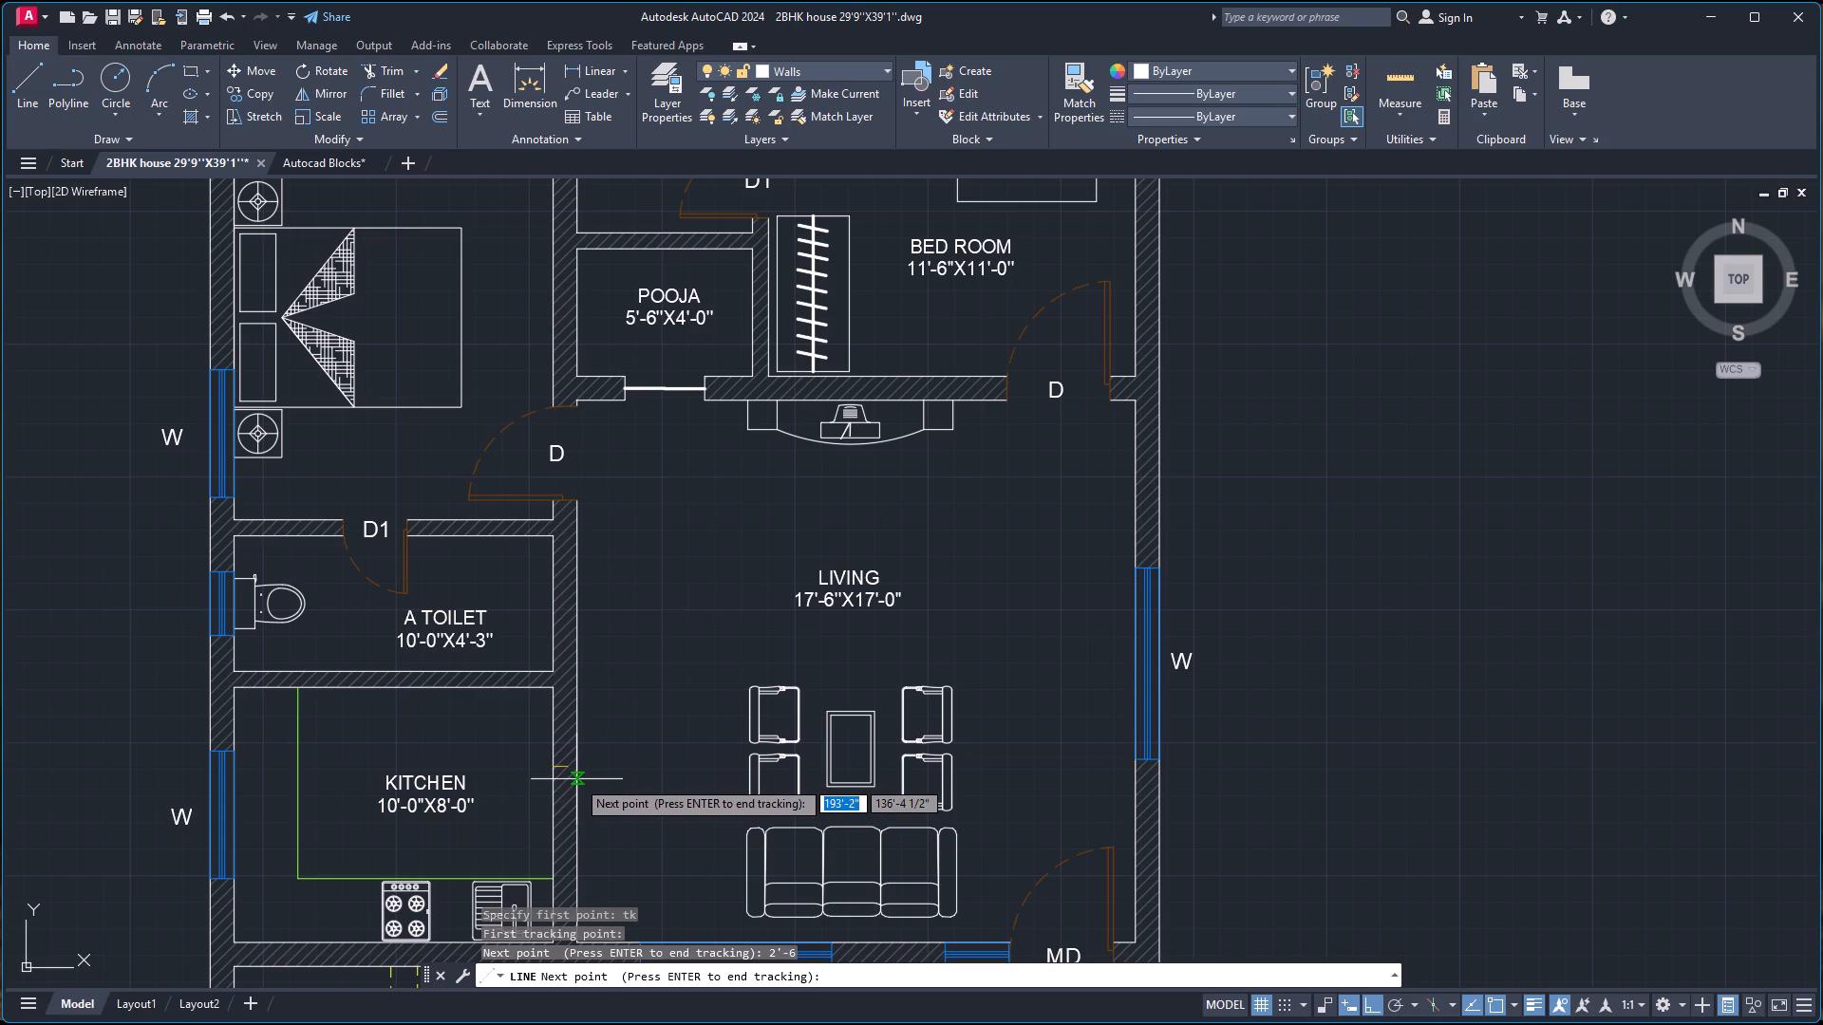
key(space)
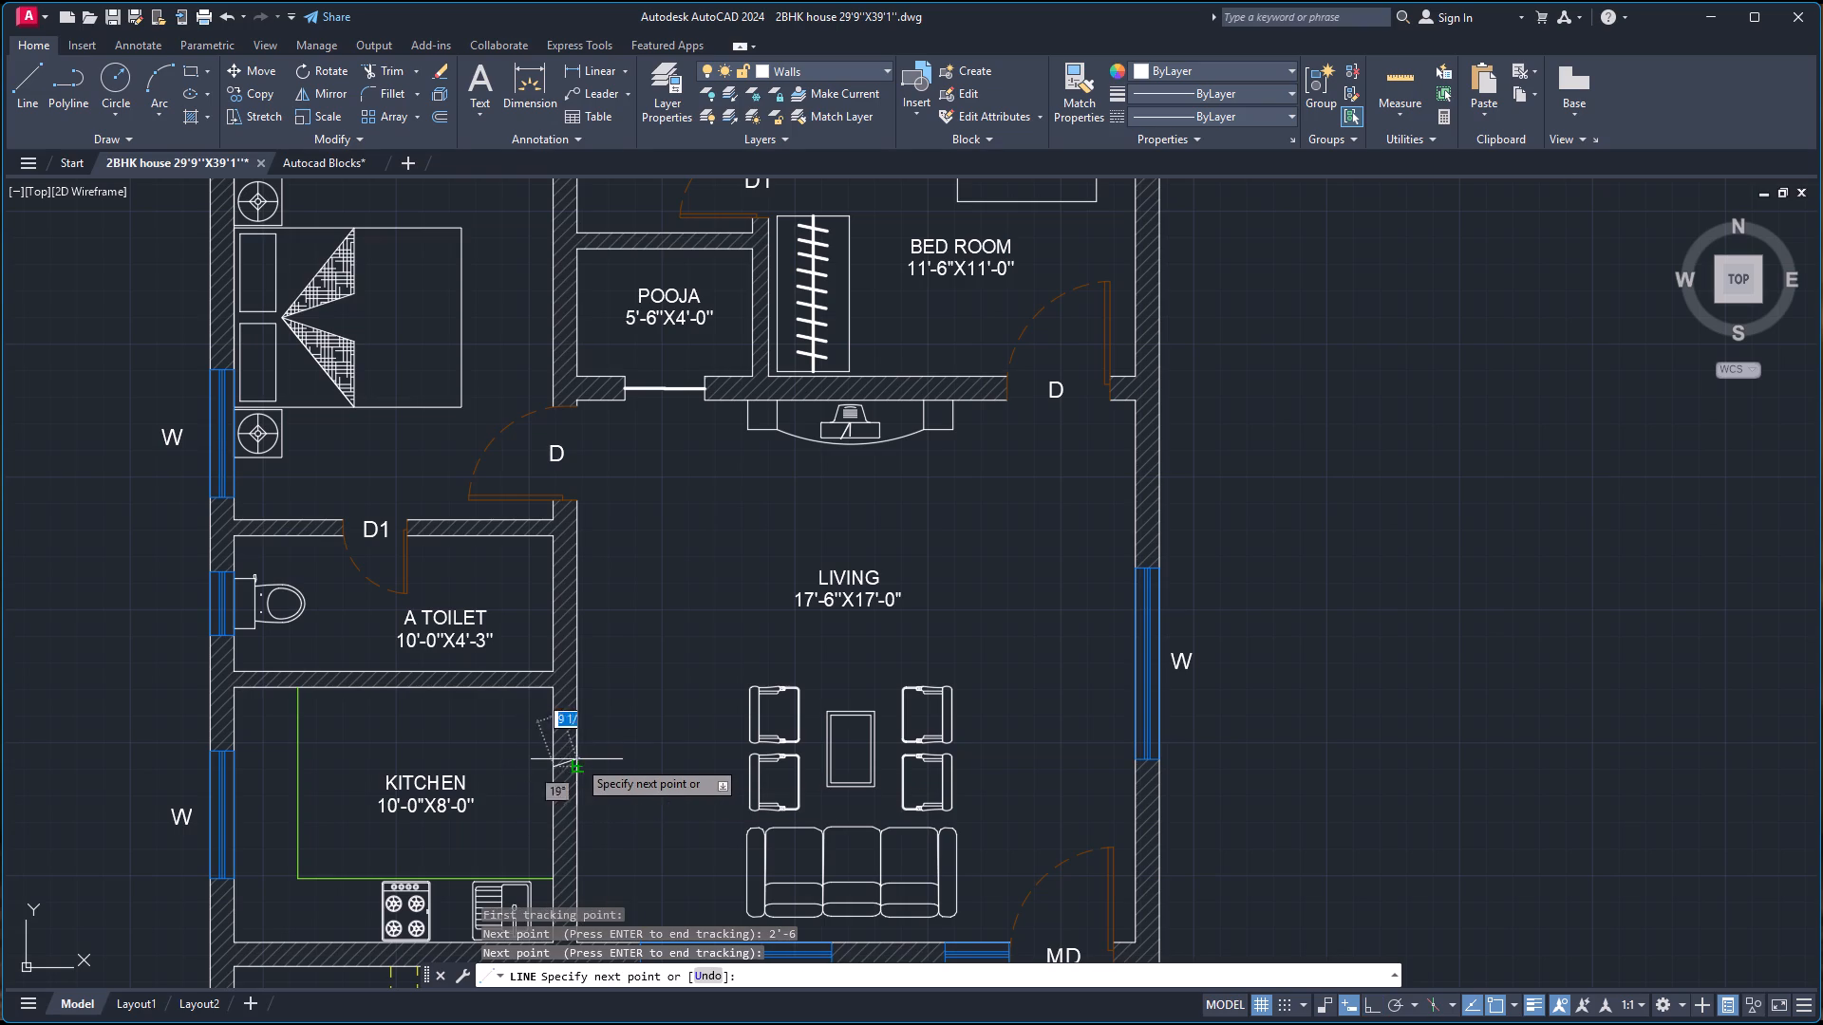
click(572, 769)
key(space)
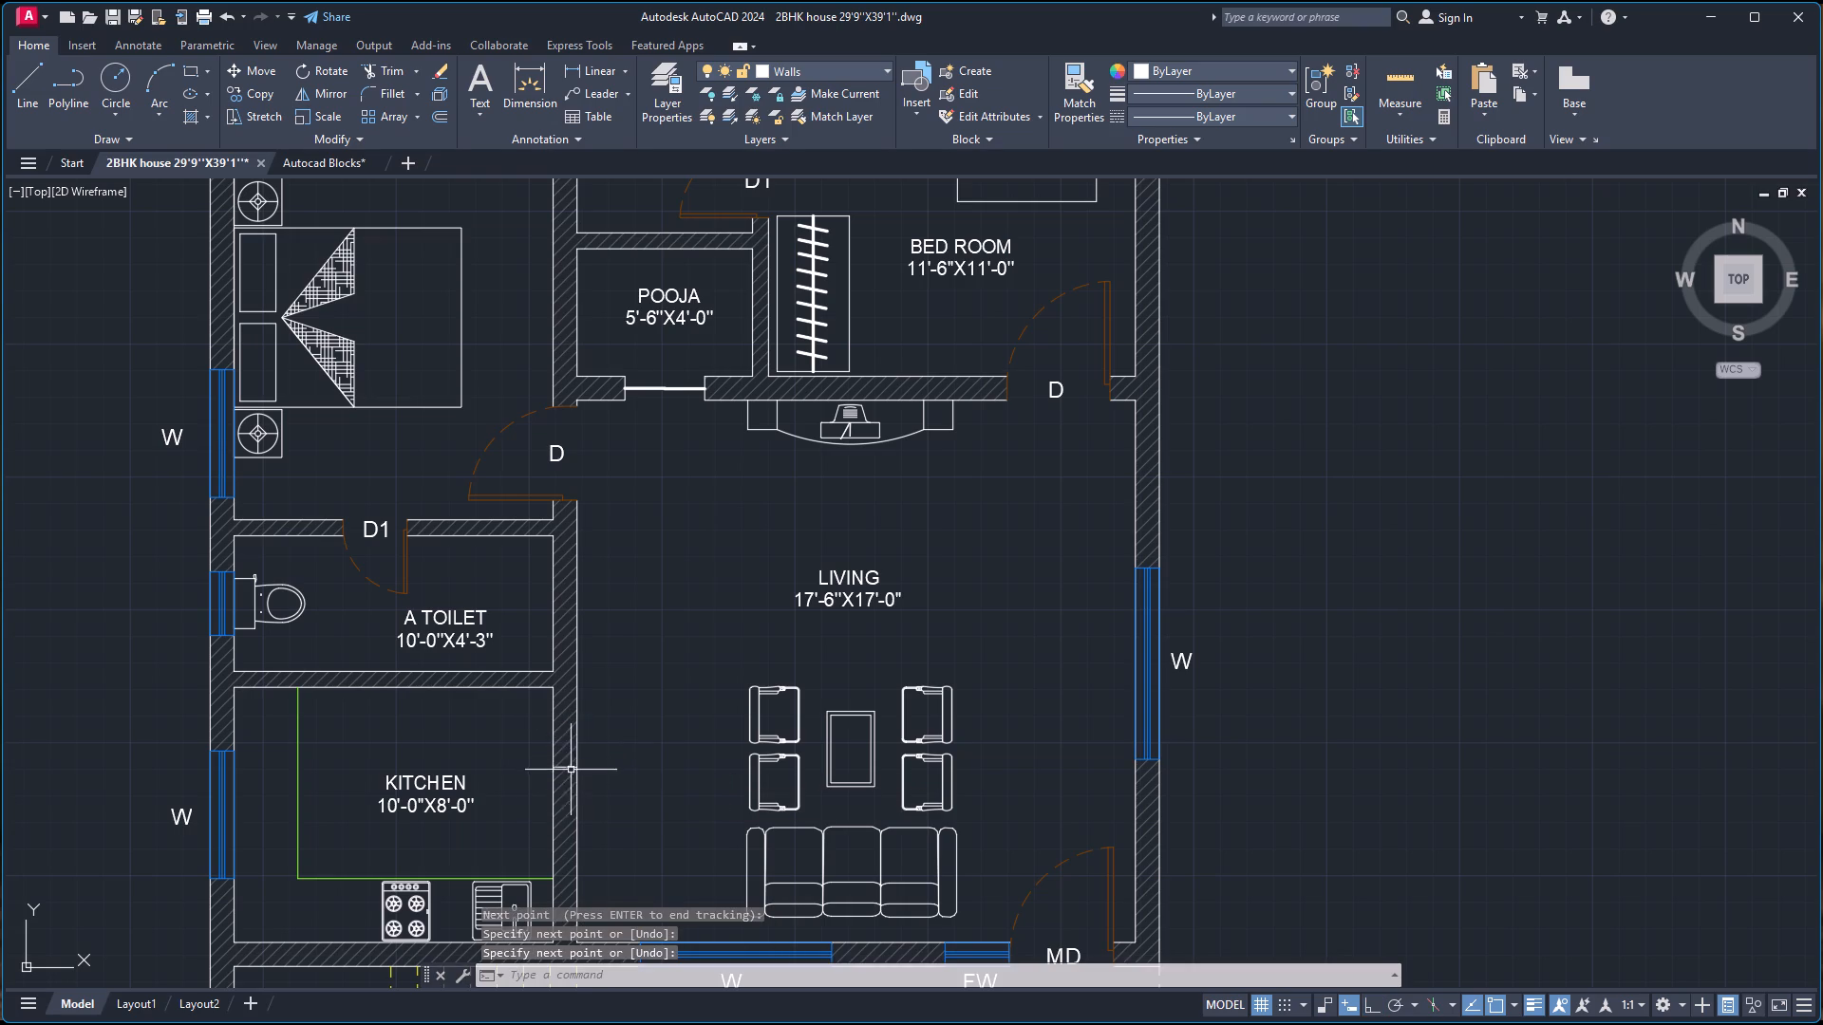
Draw a 9" line across the same wall, starting 2'-6" north of the kitchen's inner southeast corner.
scroll(563, 819, down, 2)
scroll(557, 879, up, 2)
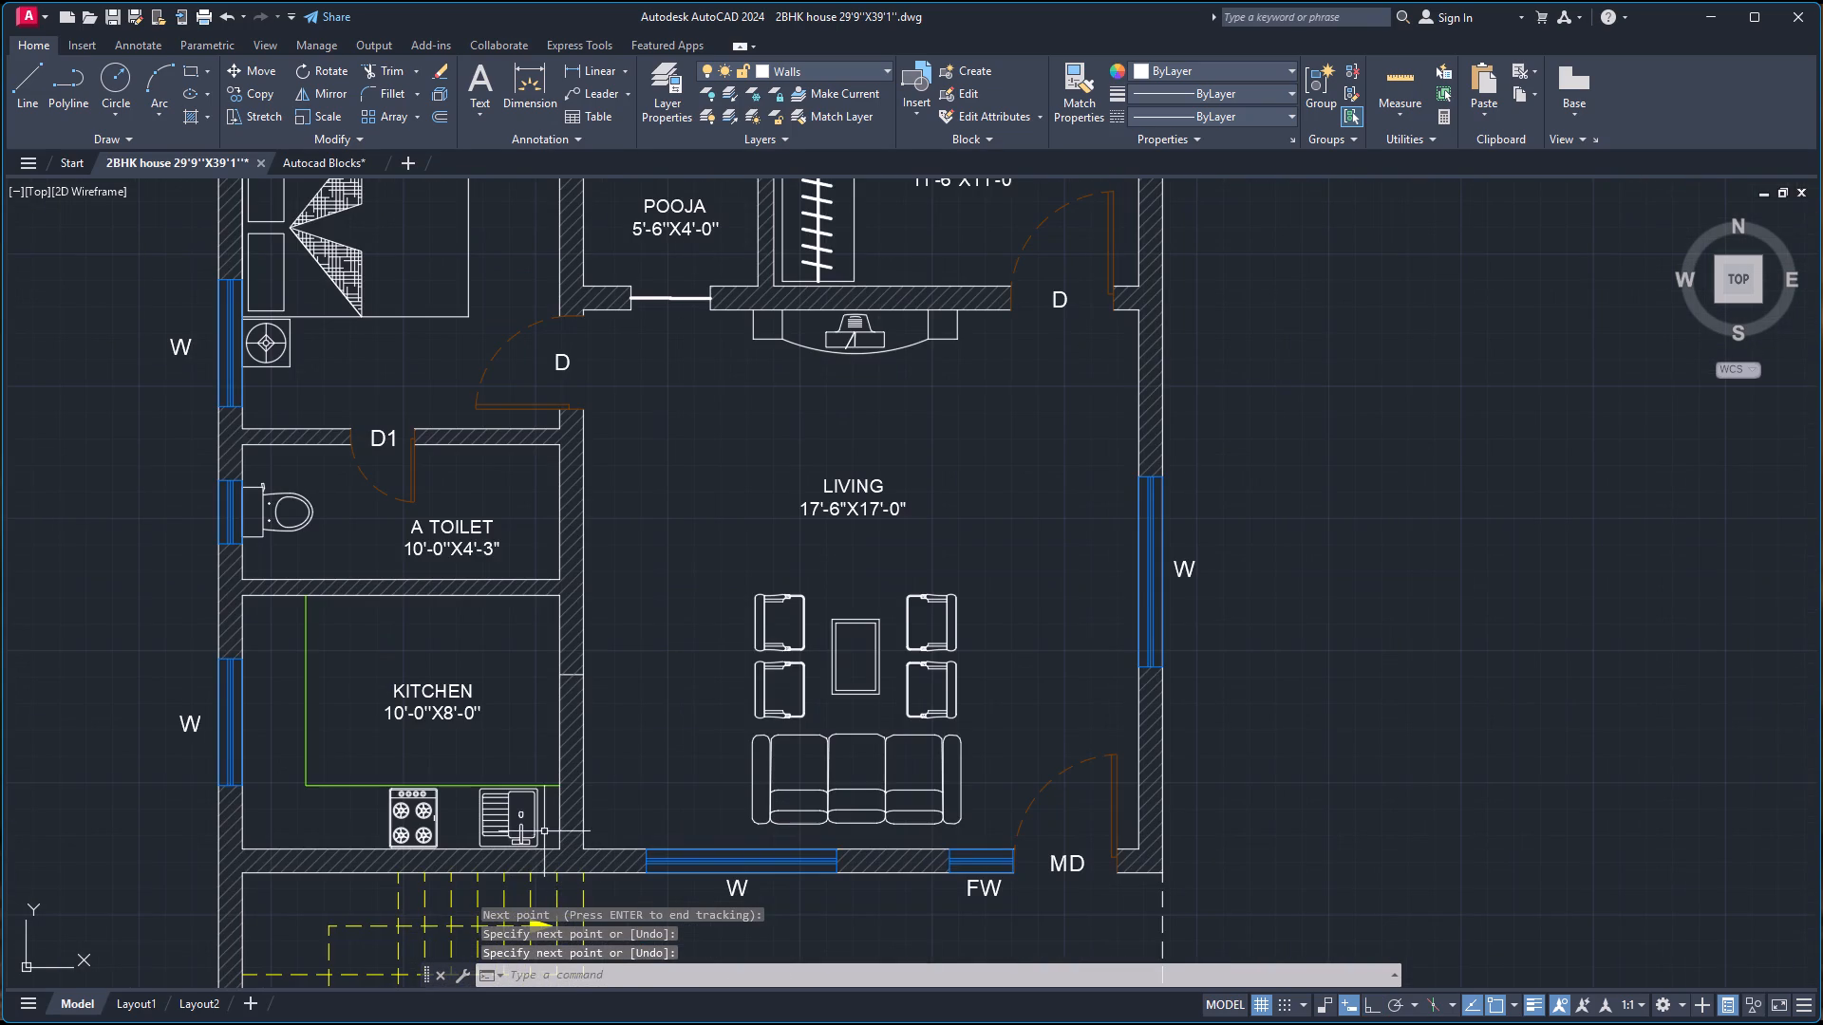
scroll(543, 829, up, 1)
key(l)
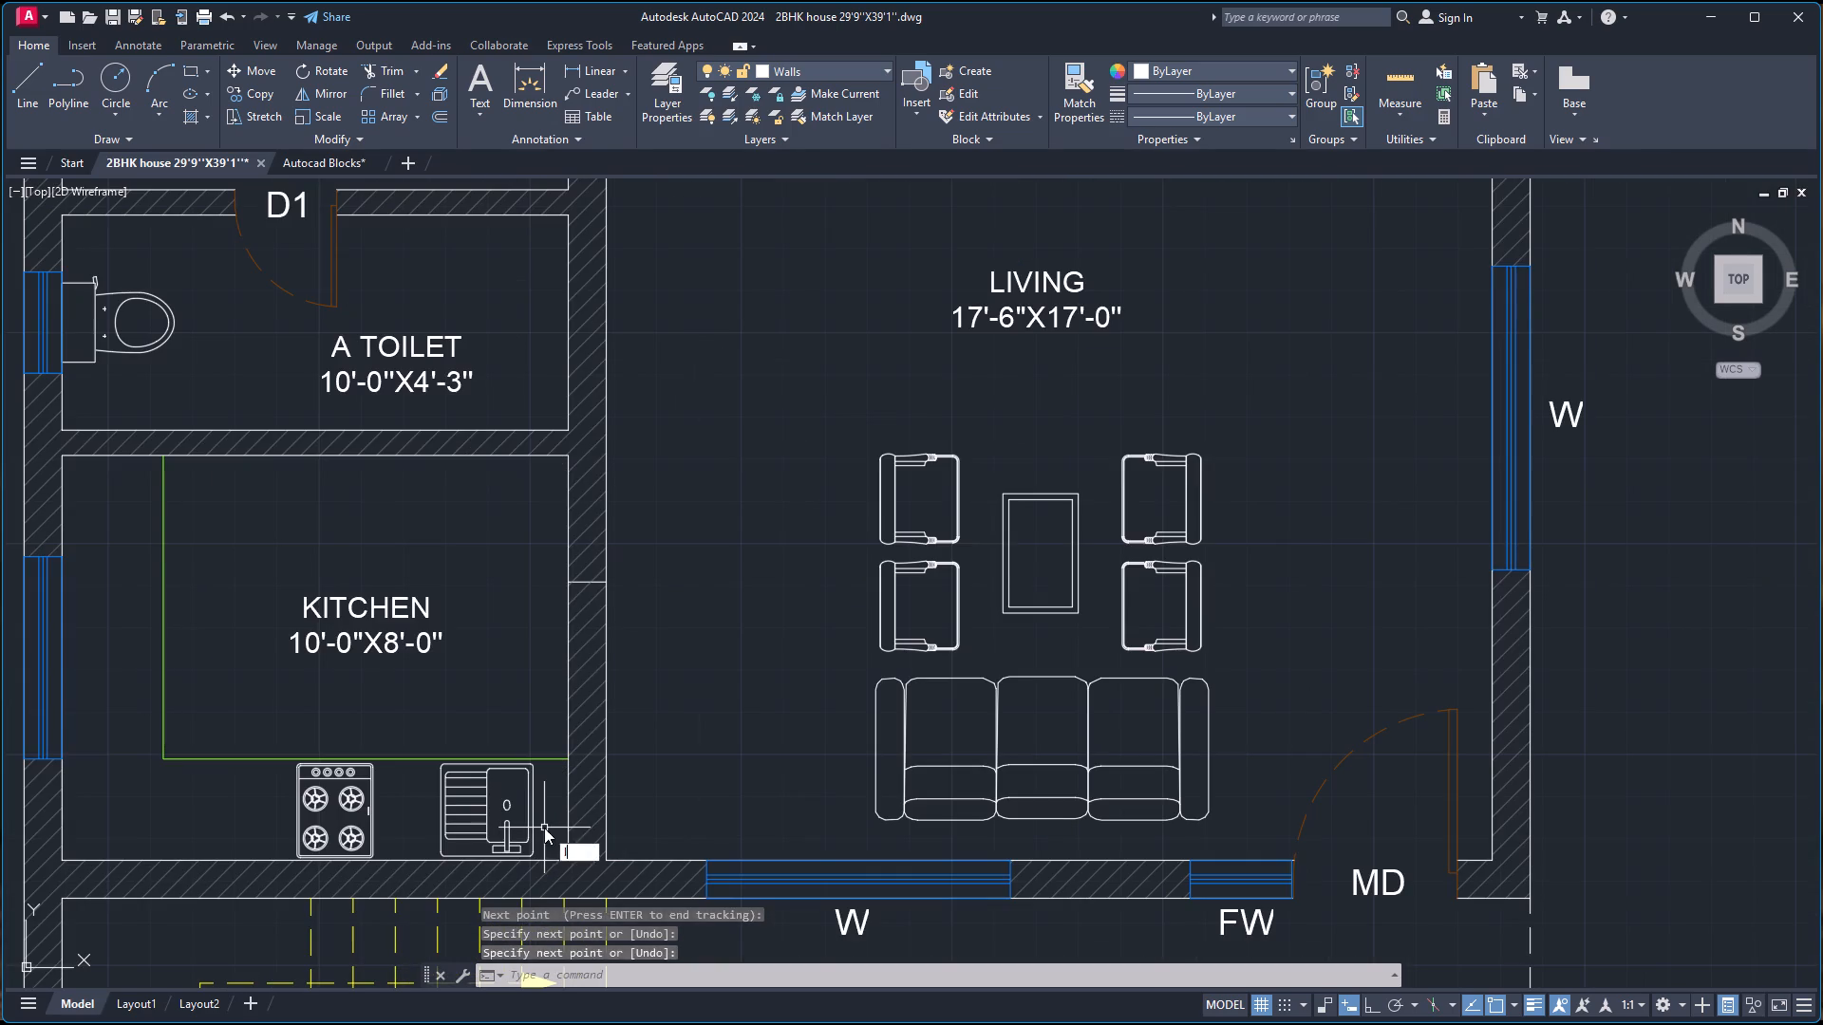
key(Return)
text(tk)
key(Return)
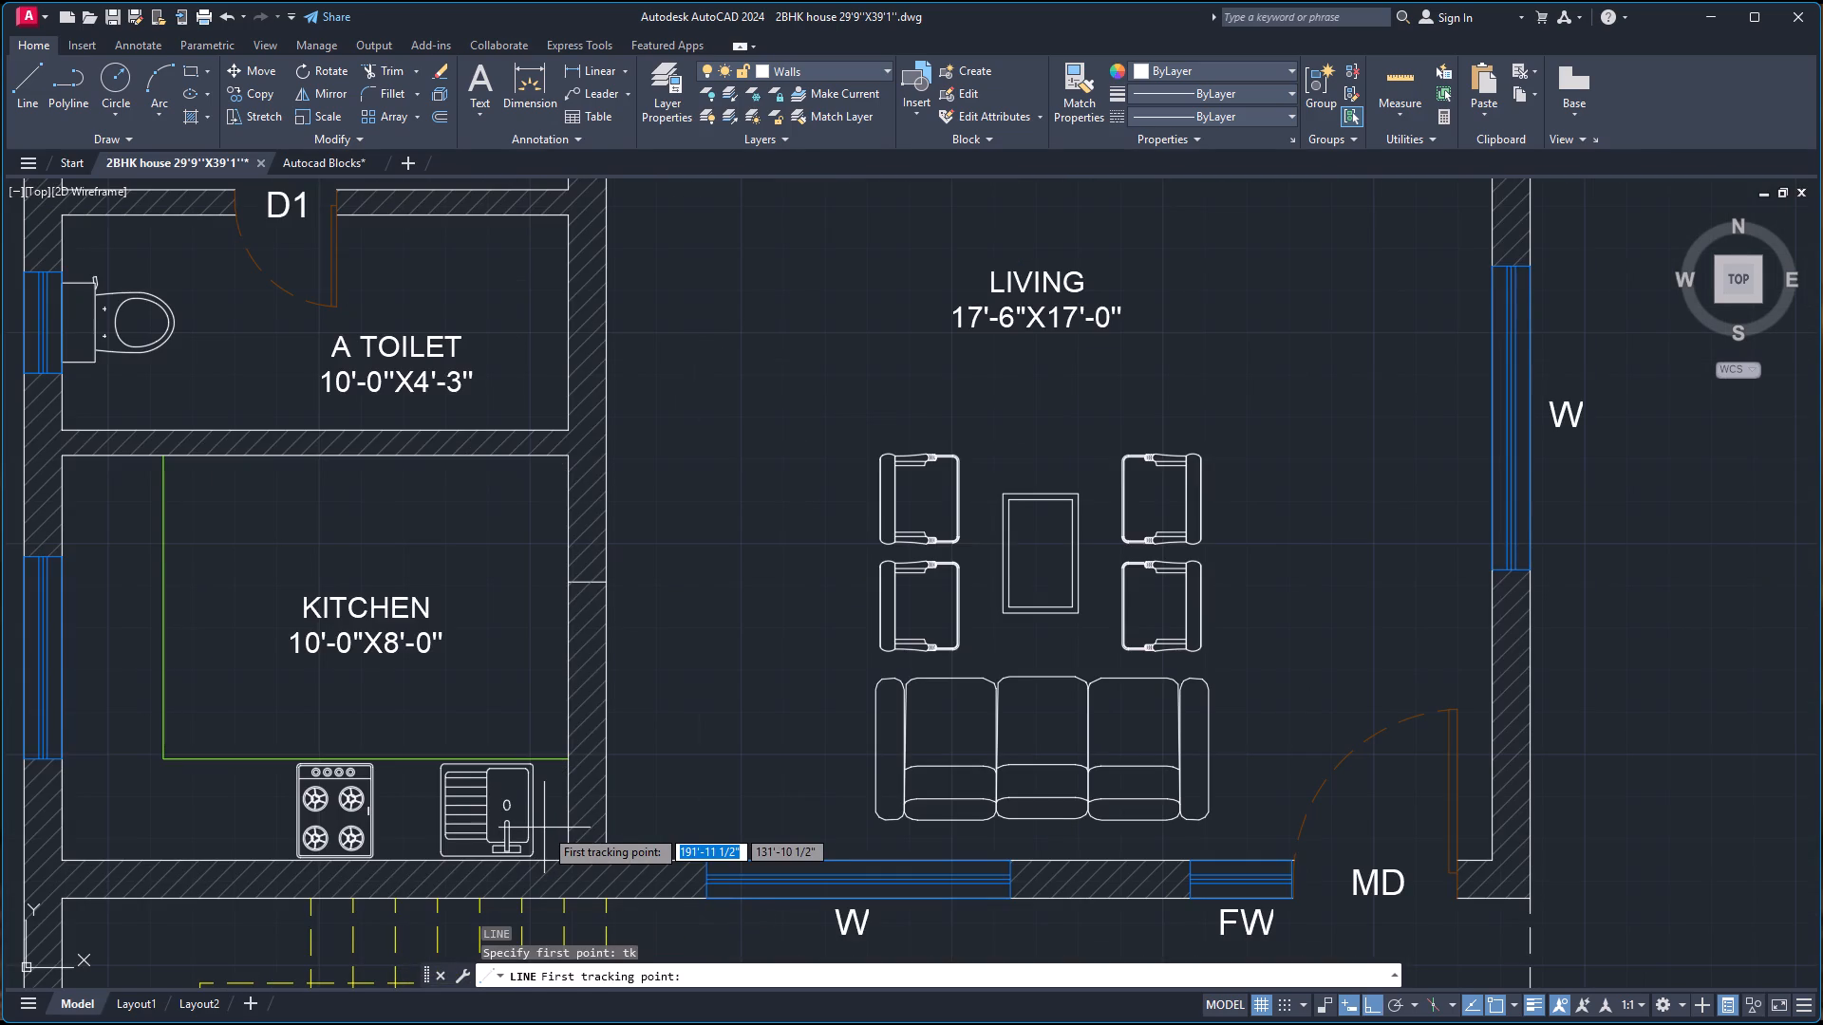
click(570, 863)
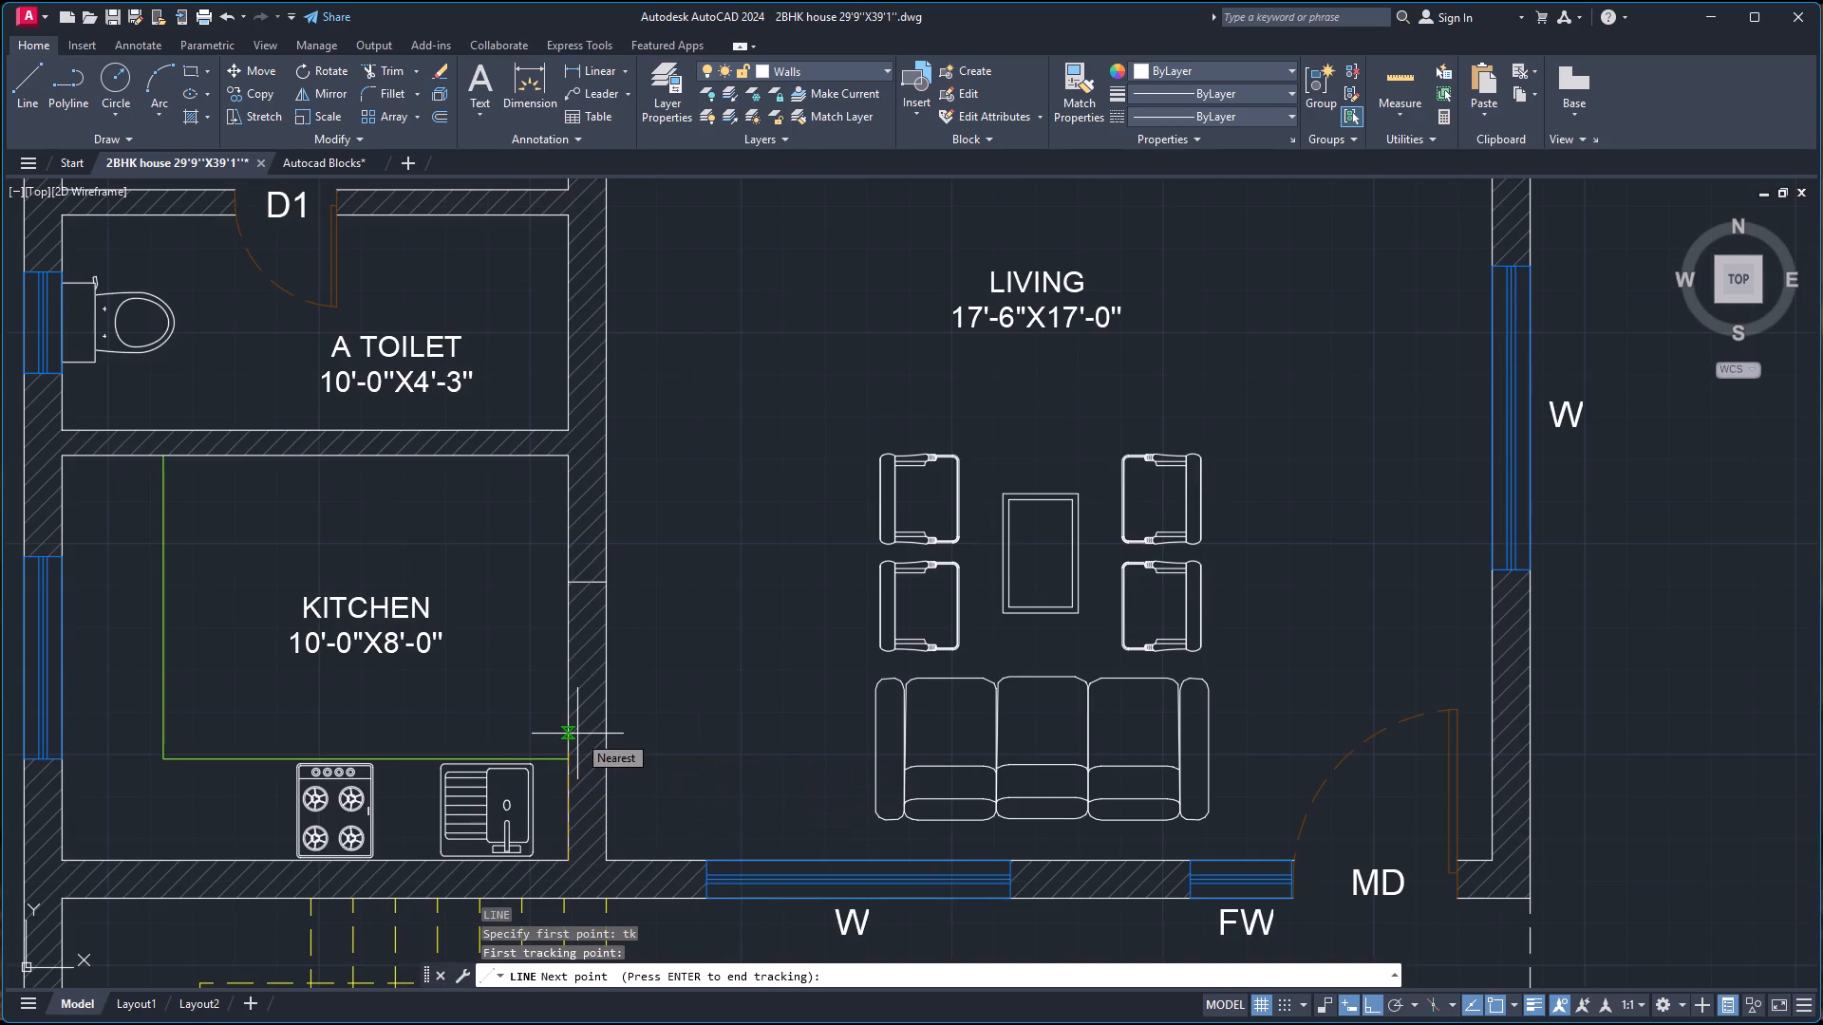
text(2'-6)
key(Return)
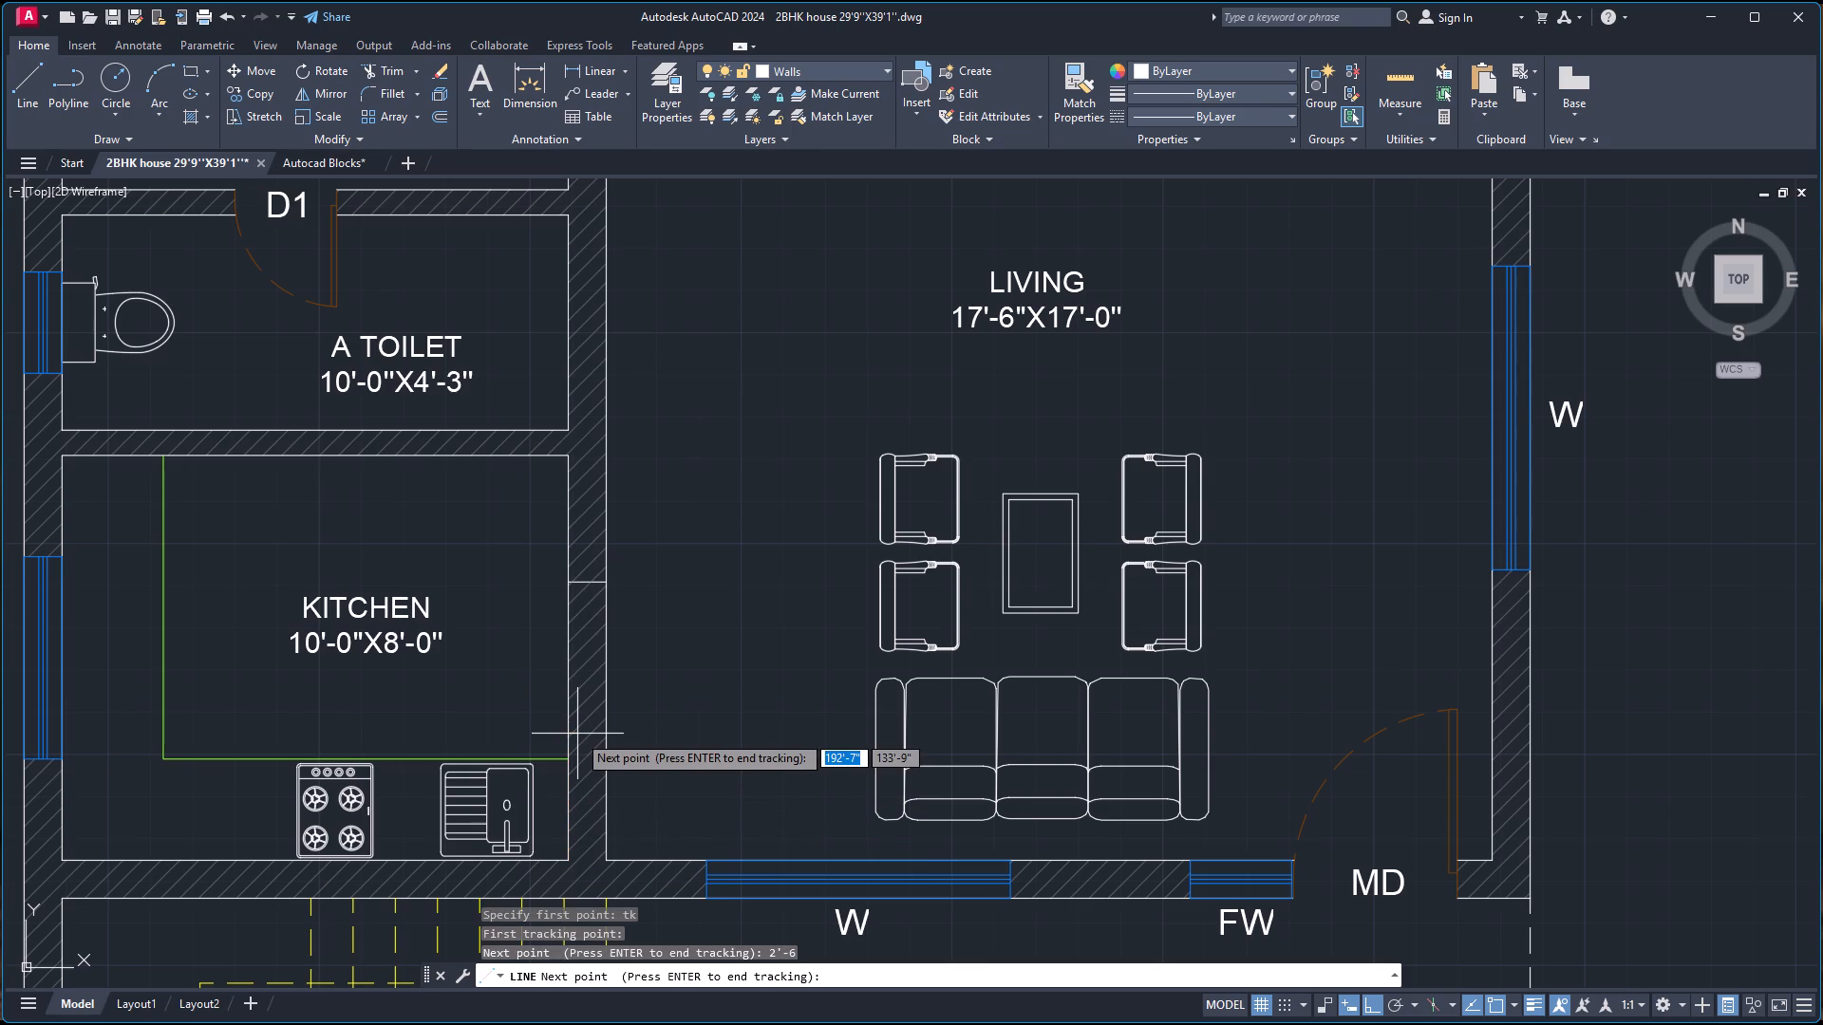
key(Return)
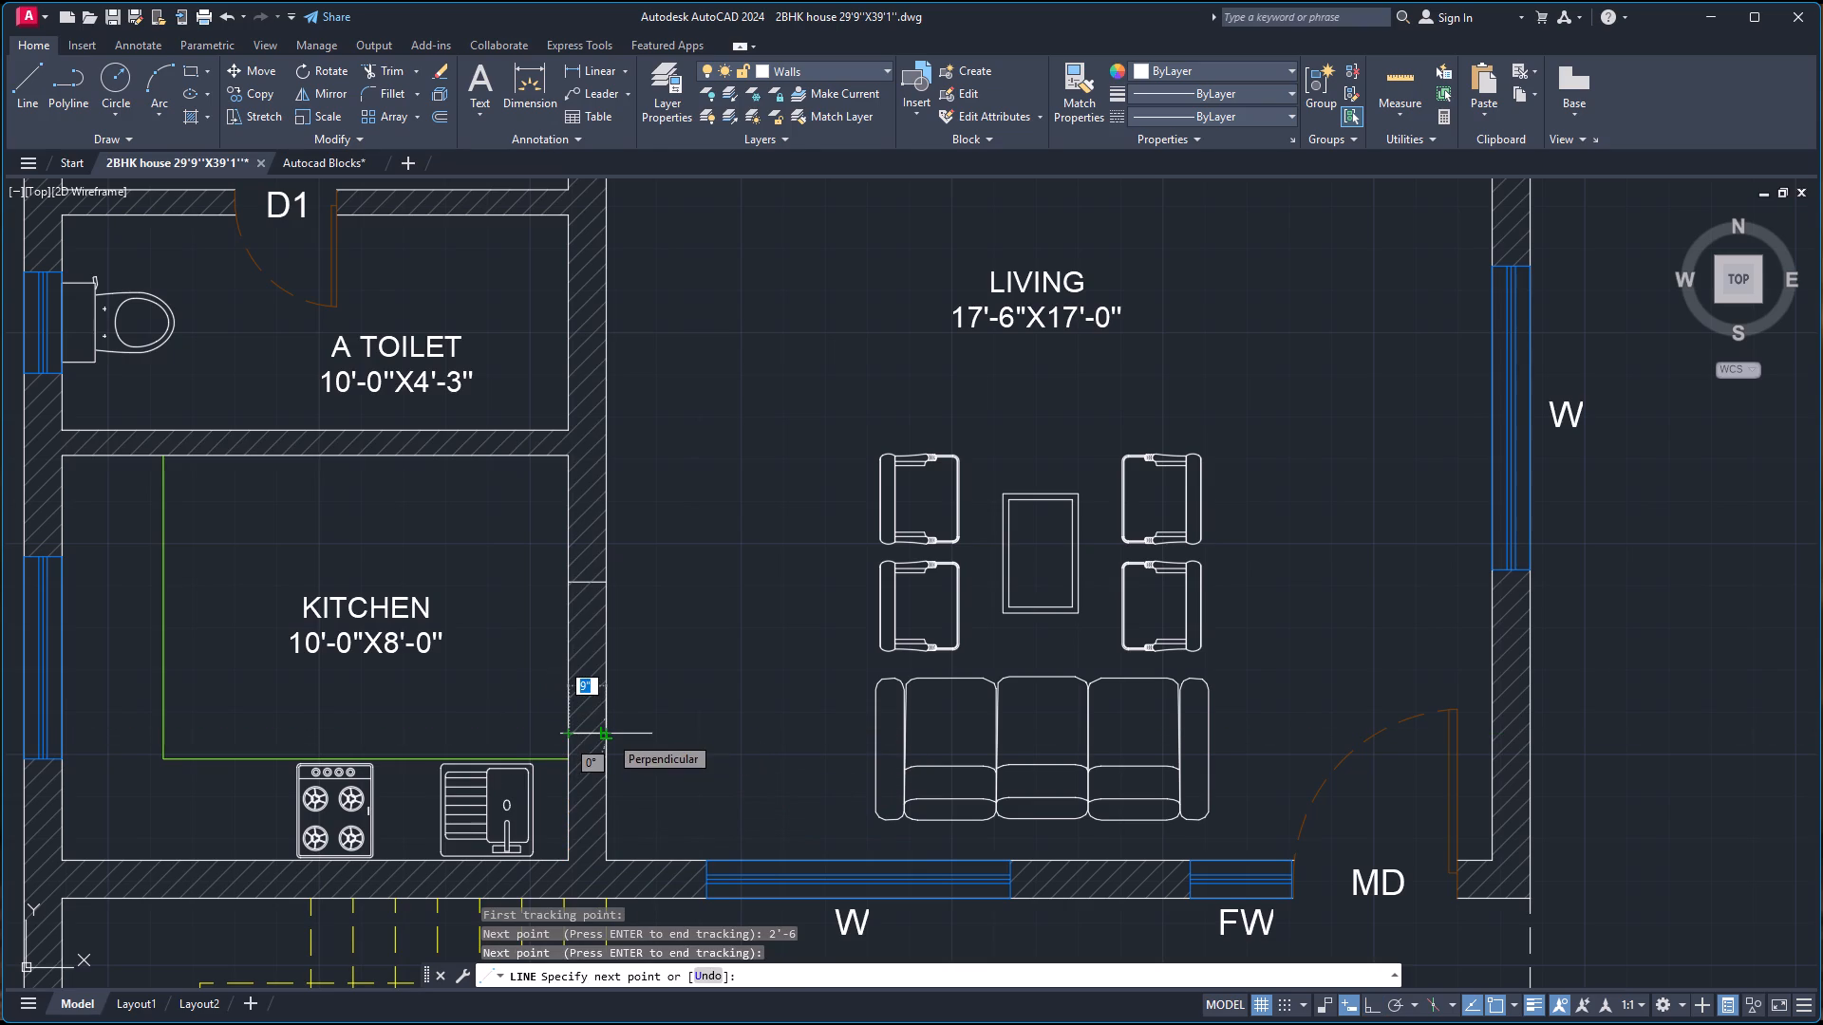
click(609, 735)
key(space)
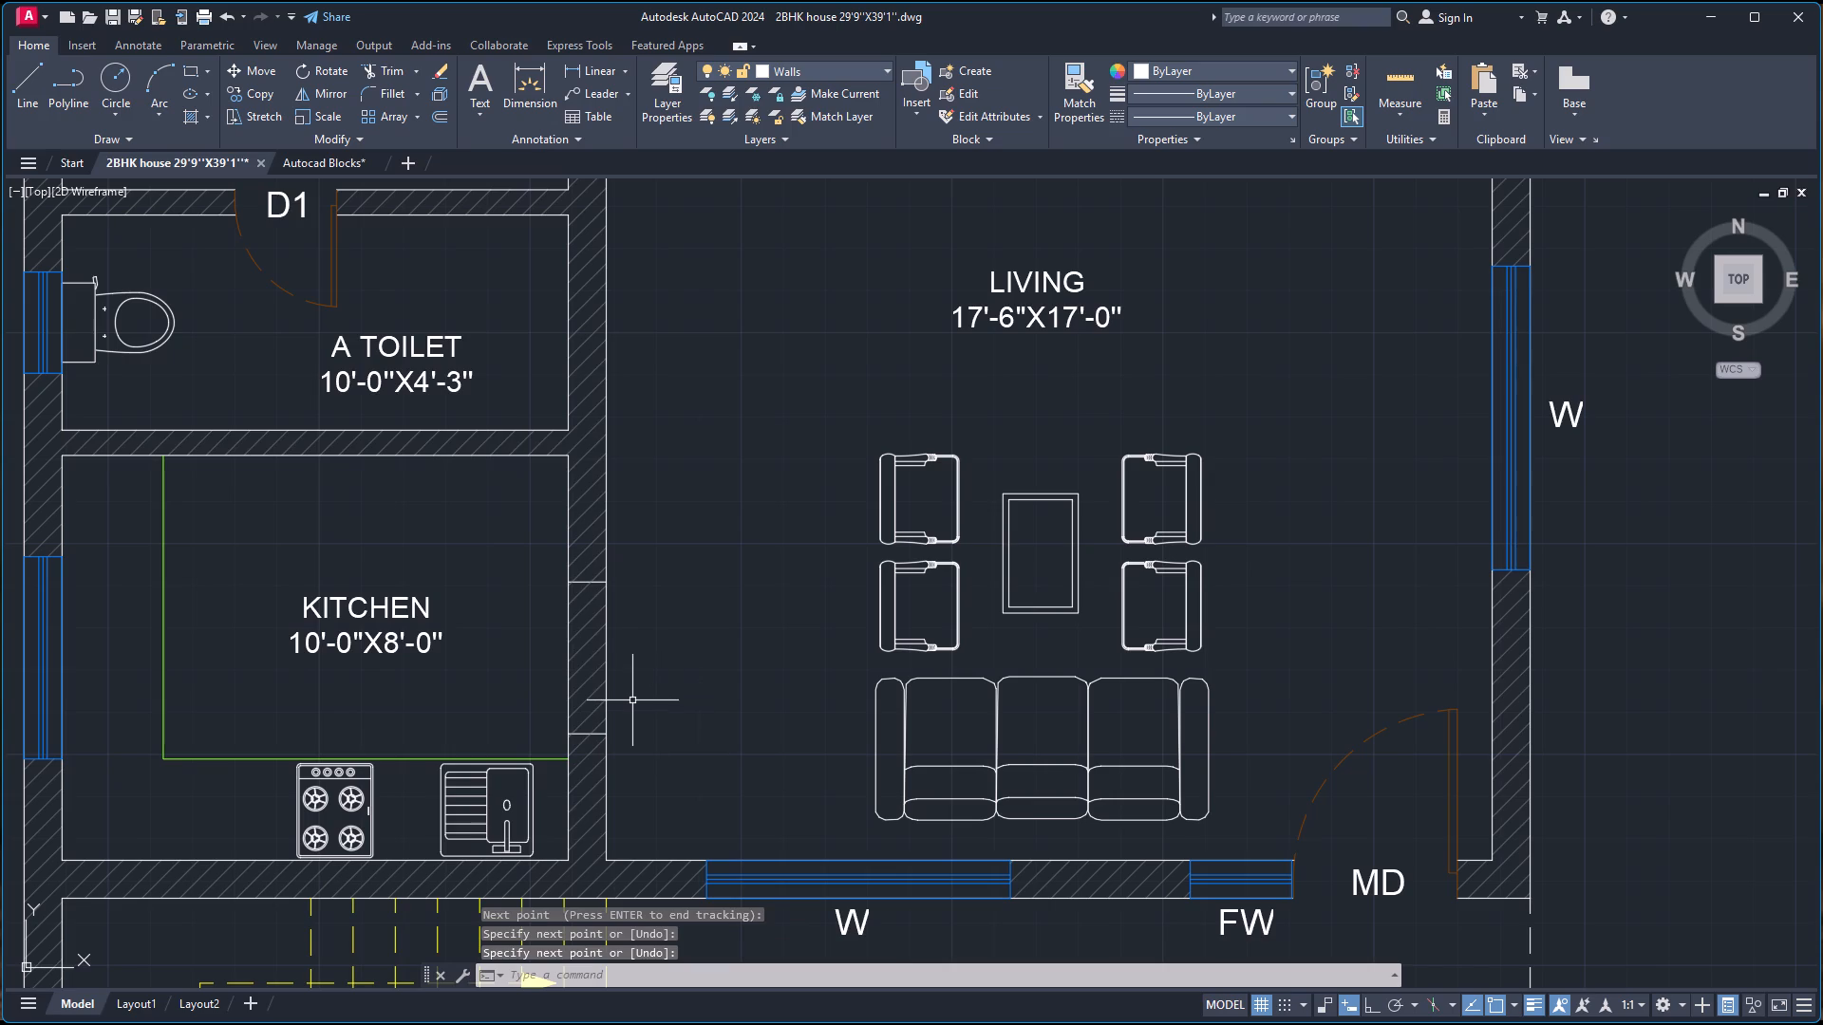
Trim away both wall faces and the hatch between the two cross lines to open the kitchen–living room wall.
text(tr)
key(Return)
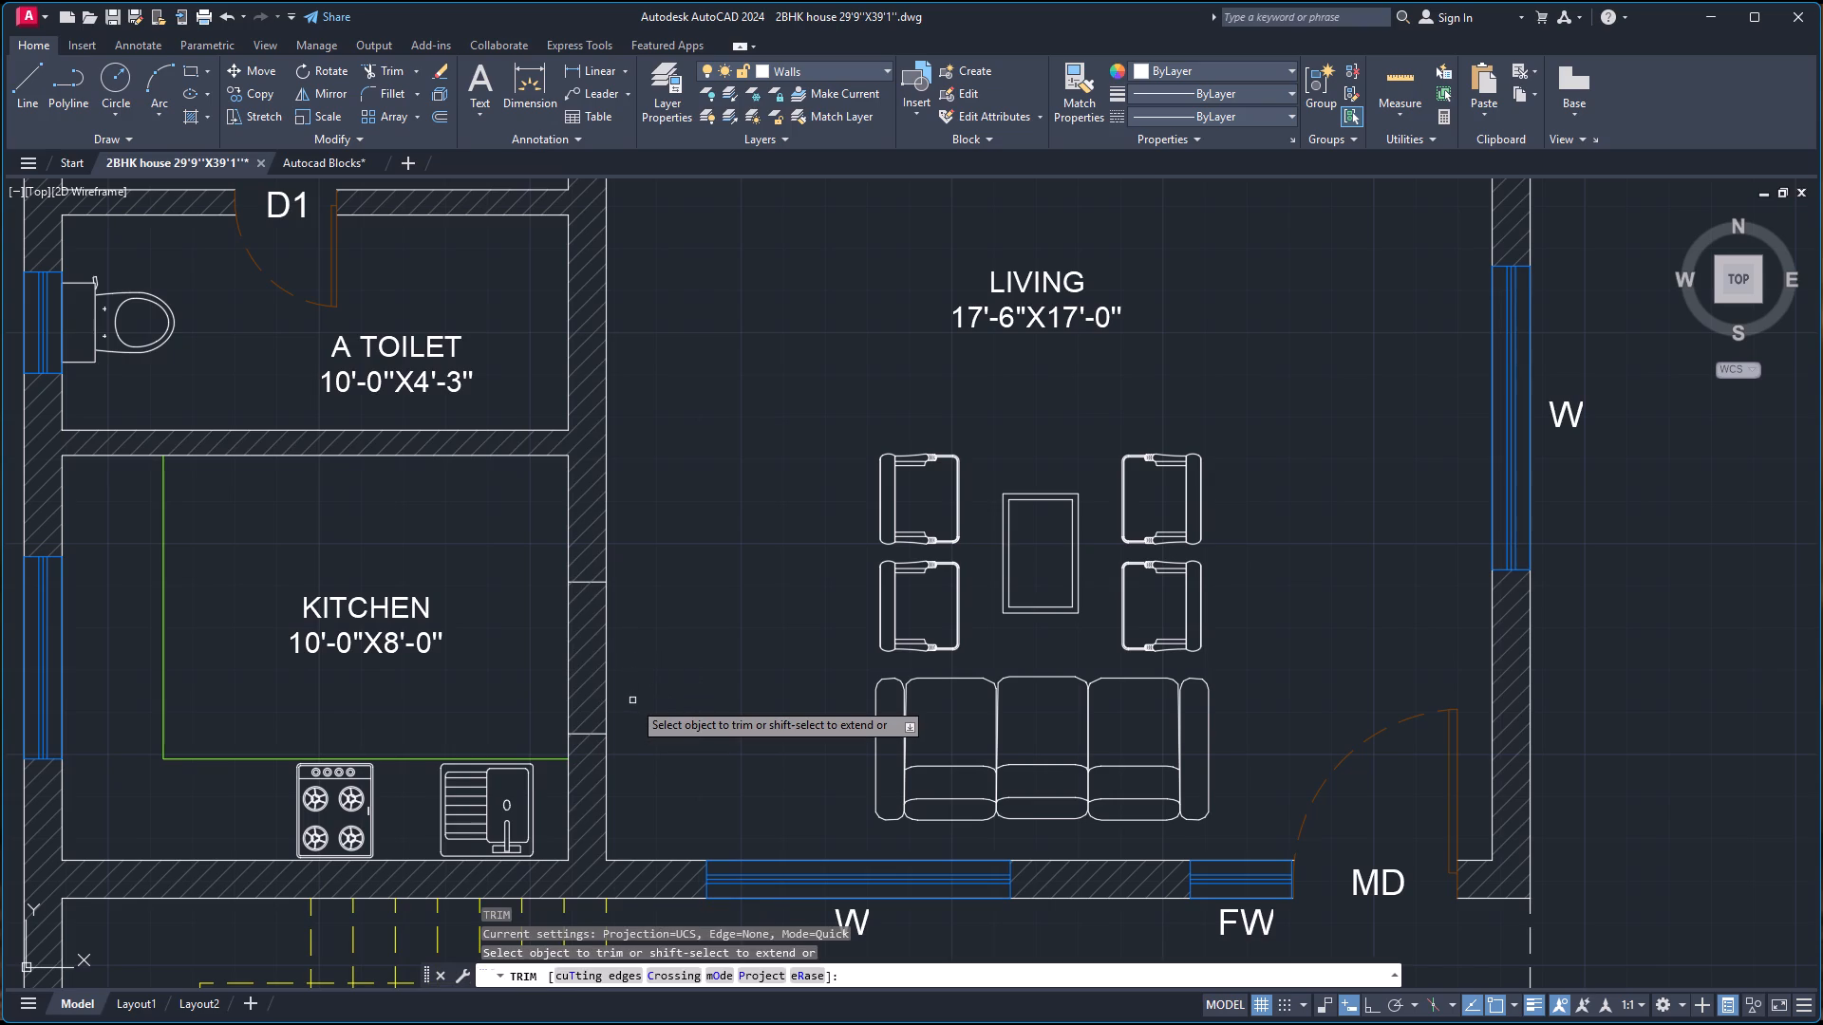
click(527, 658)
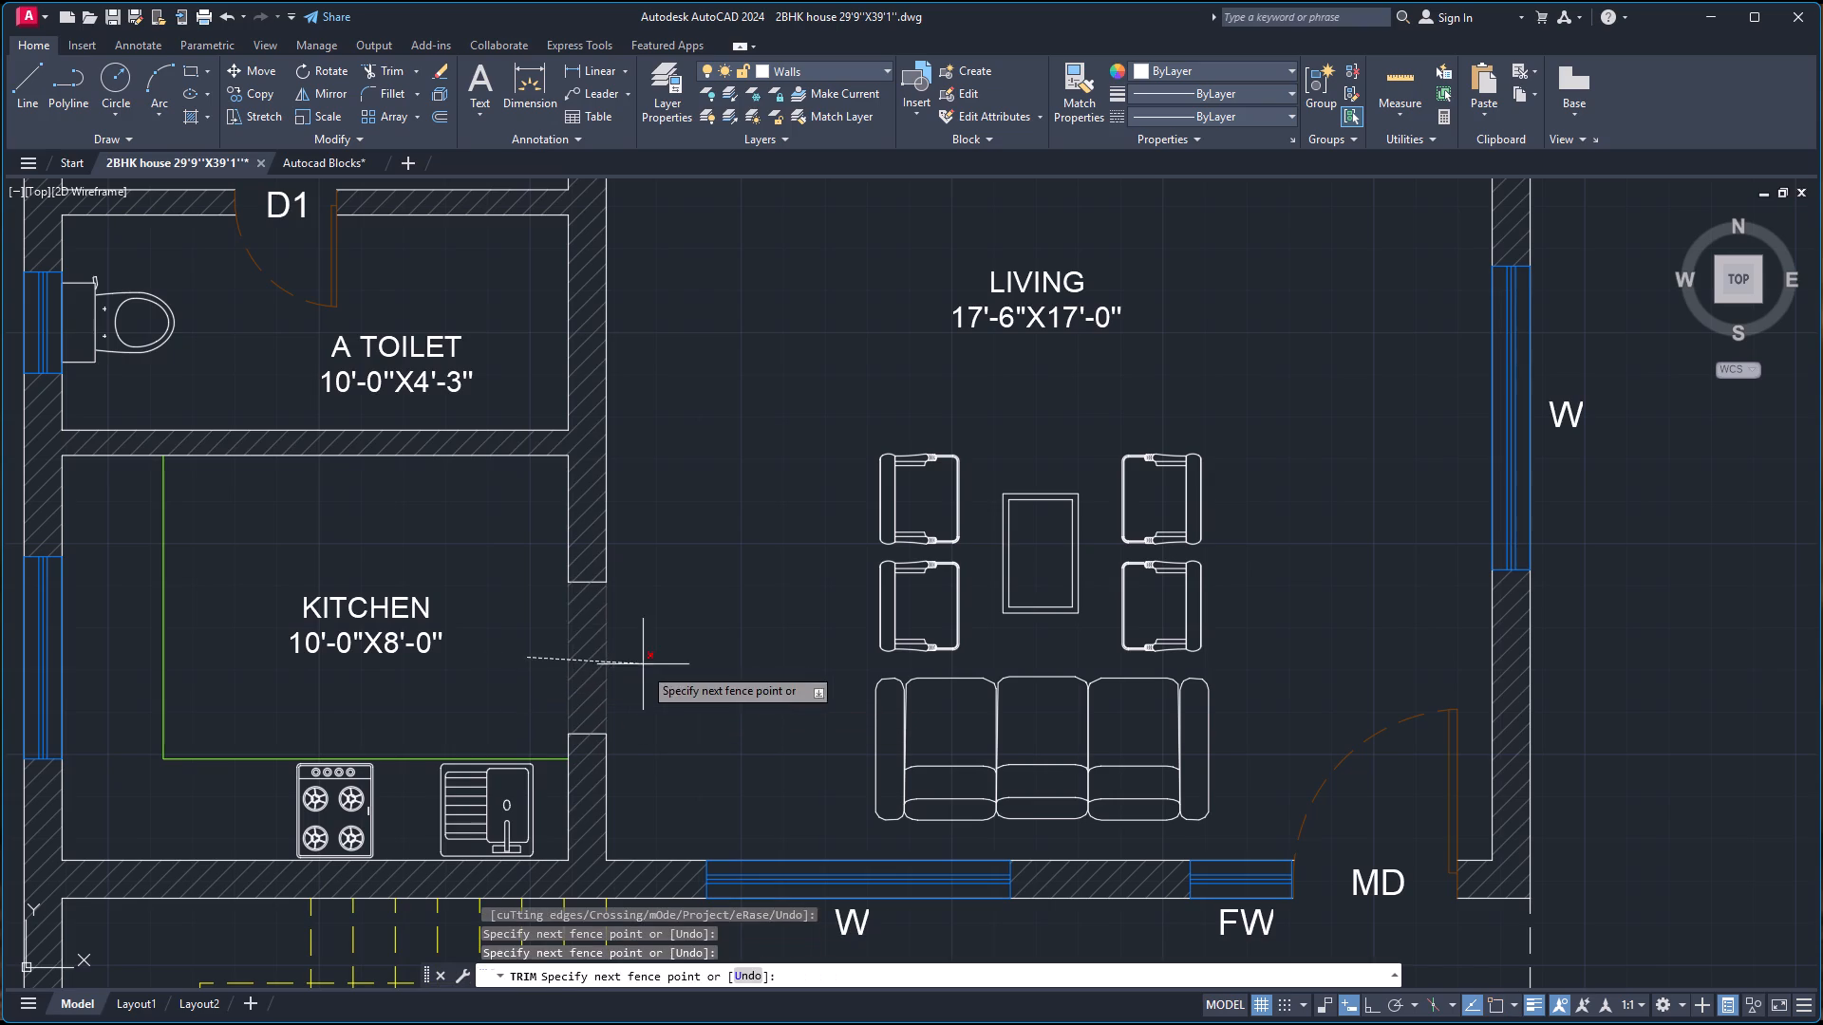
click(644, 666)
click(562, 664)
click(601, 664)
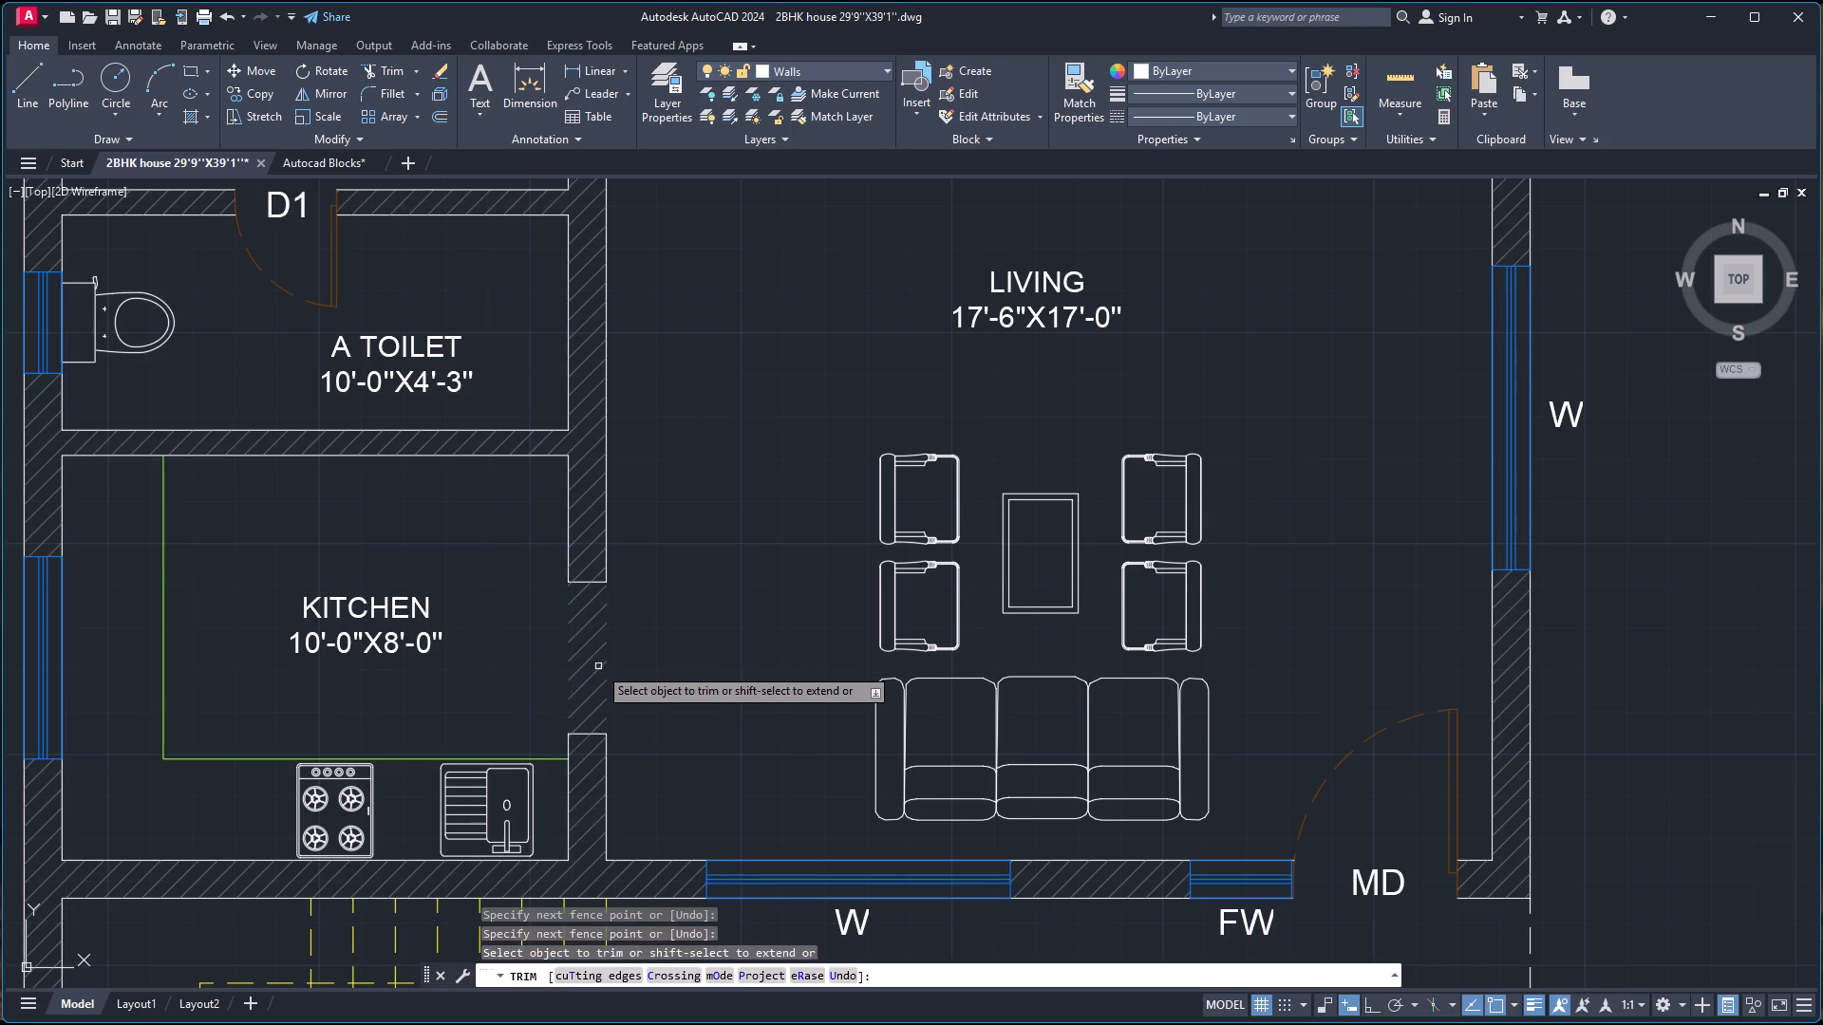
click(592, 673)
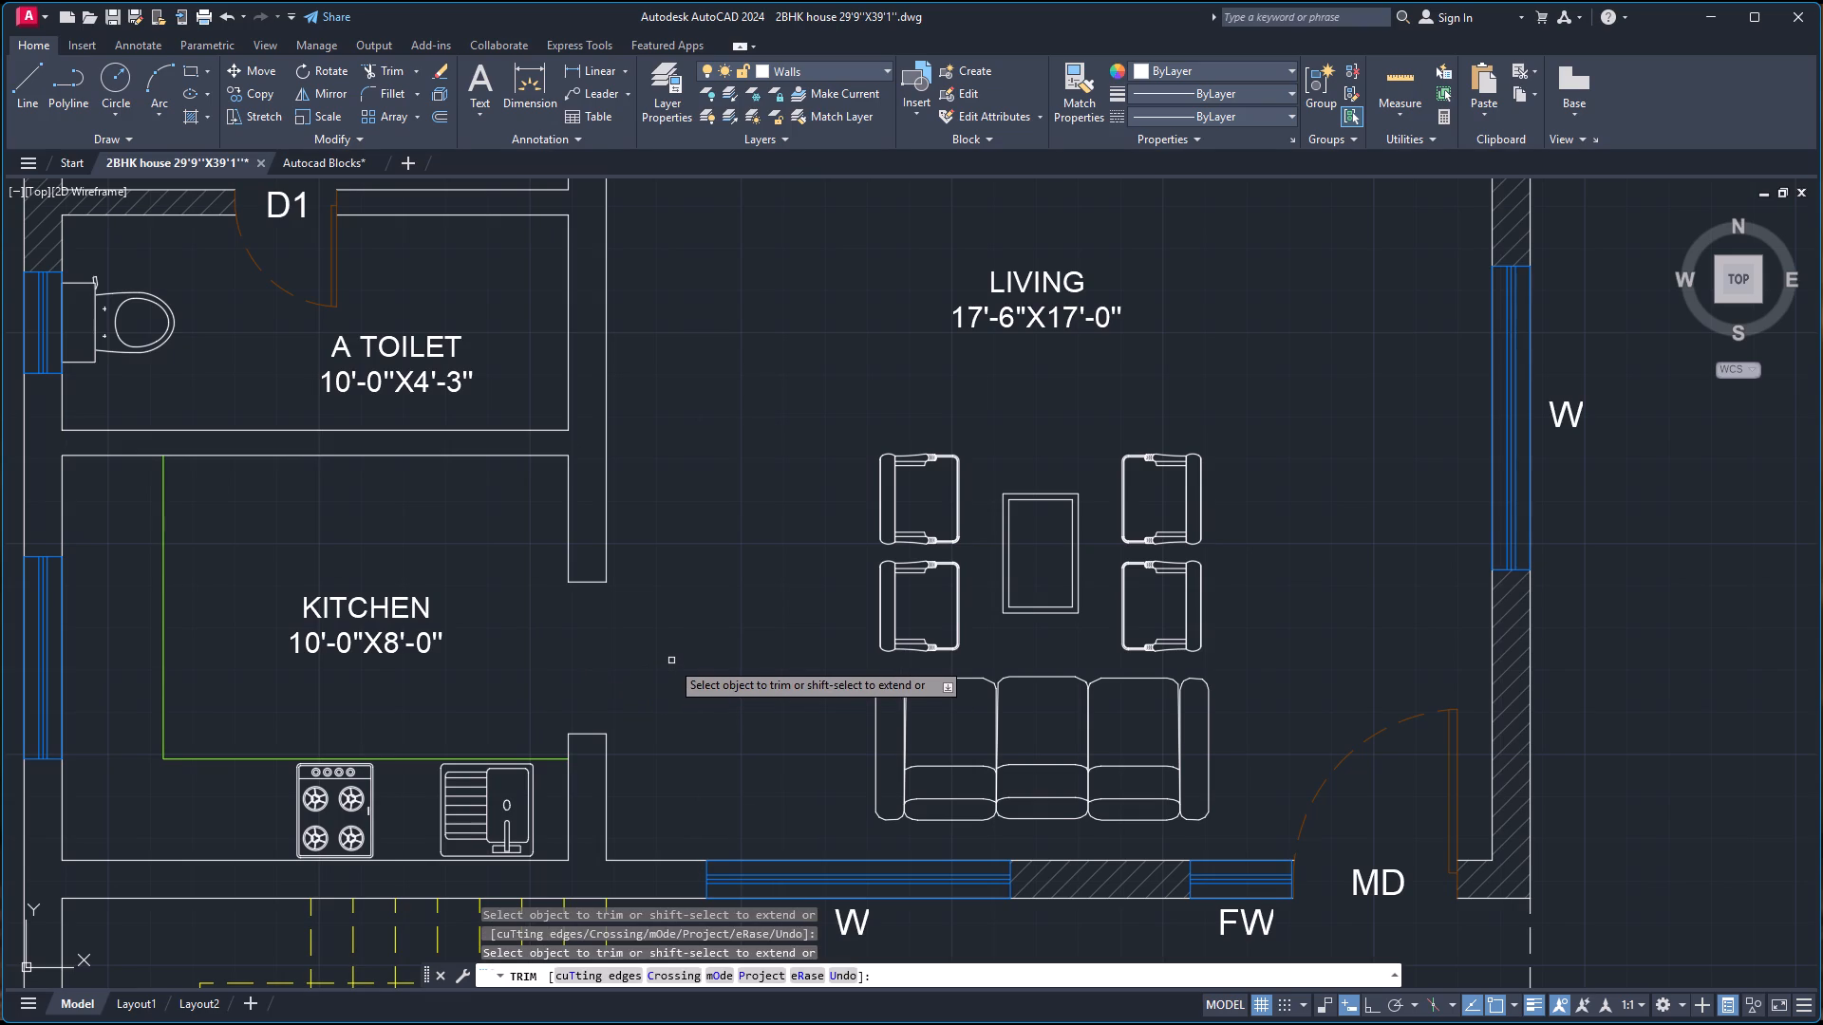
scroll(641, 661, down, 2)
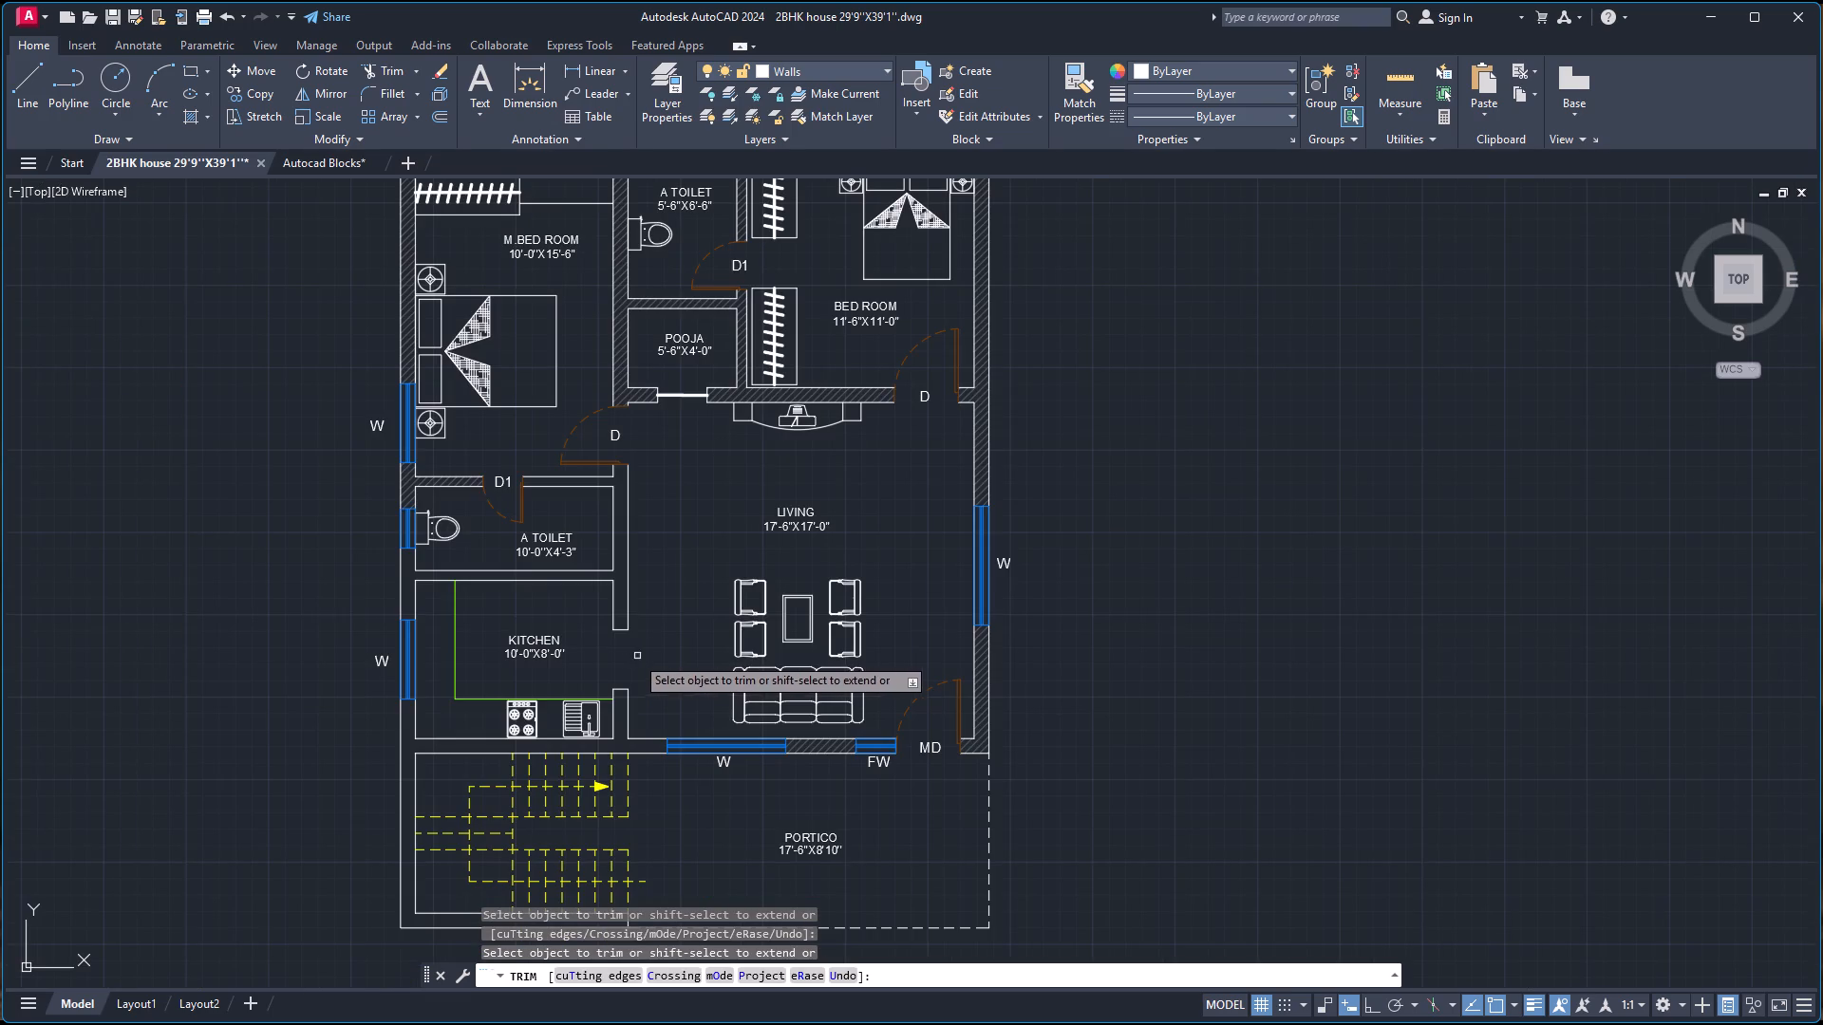
key(Escape)
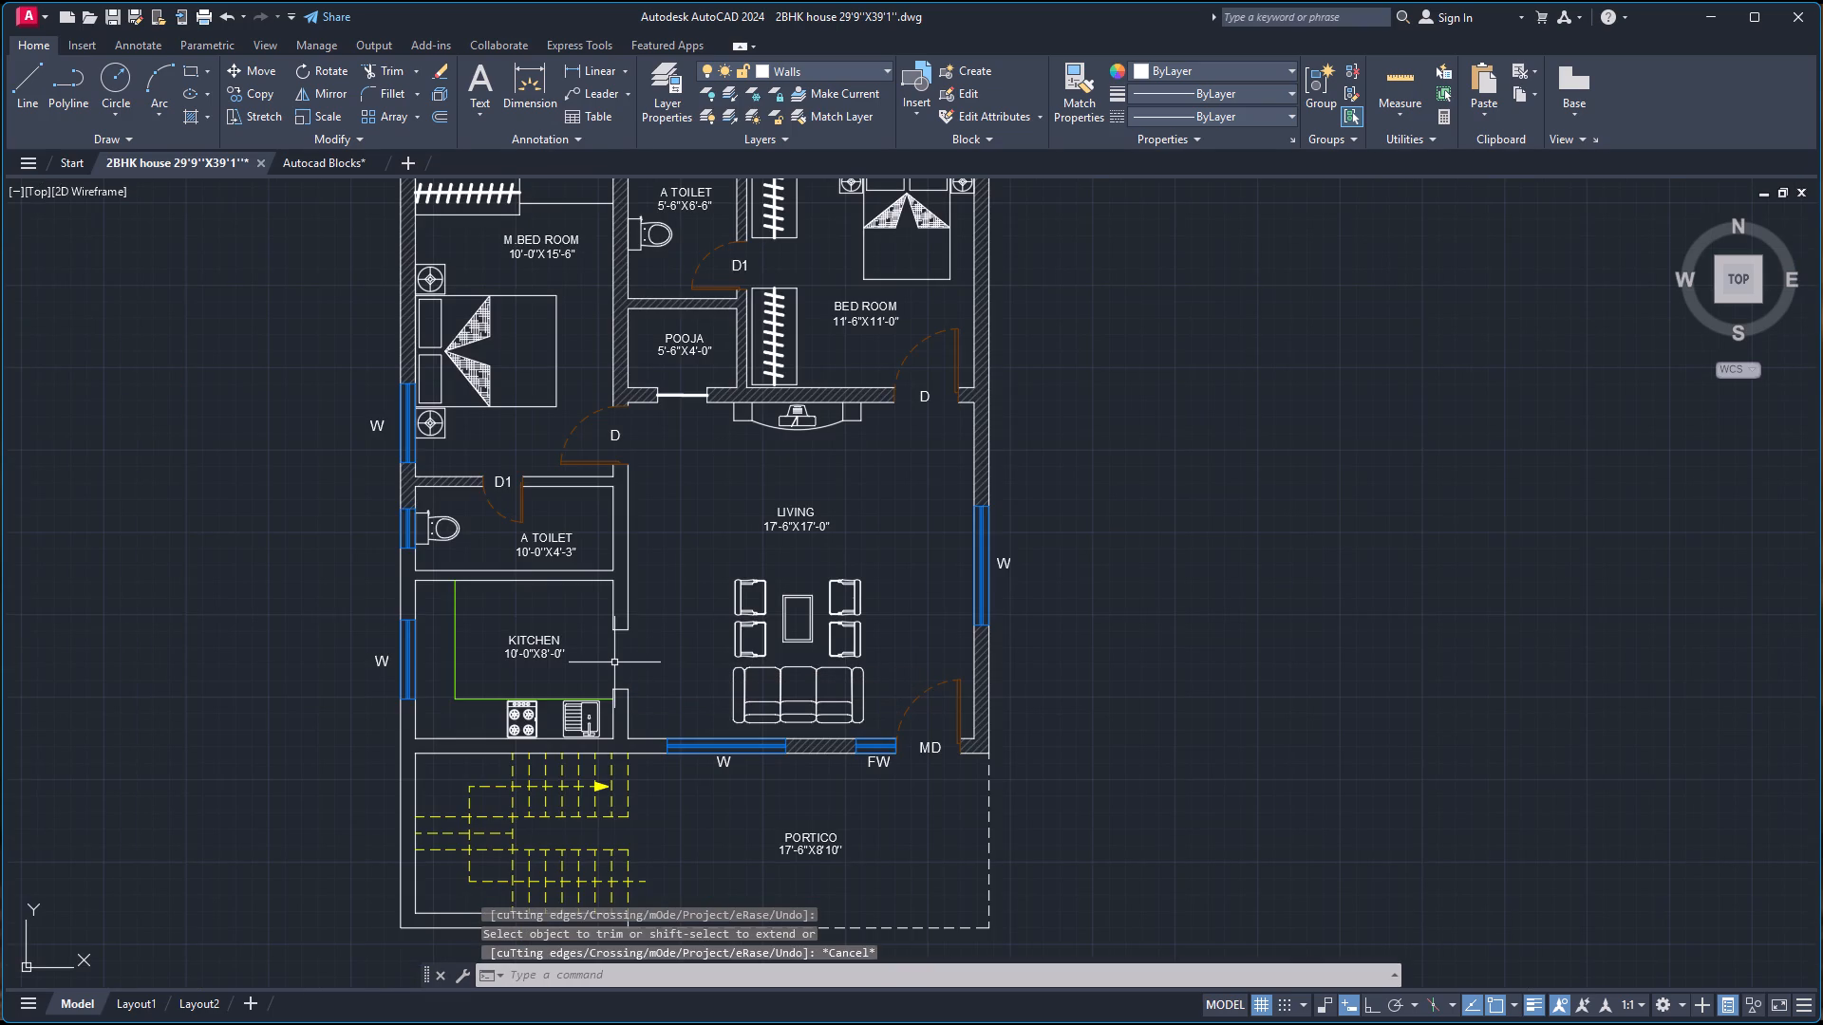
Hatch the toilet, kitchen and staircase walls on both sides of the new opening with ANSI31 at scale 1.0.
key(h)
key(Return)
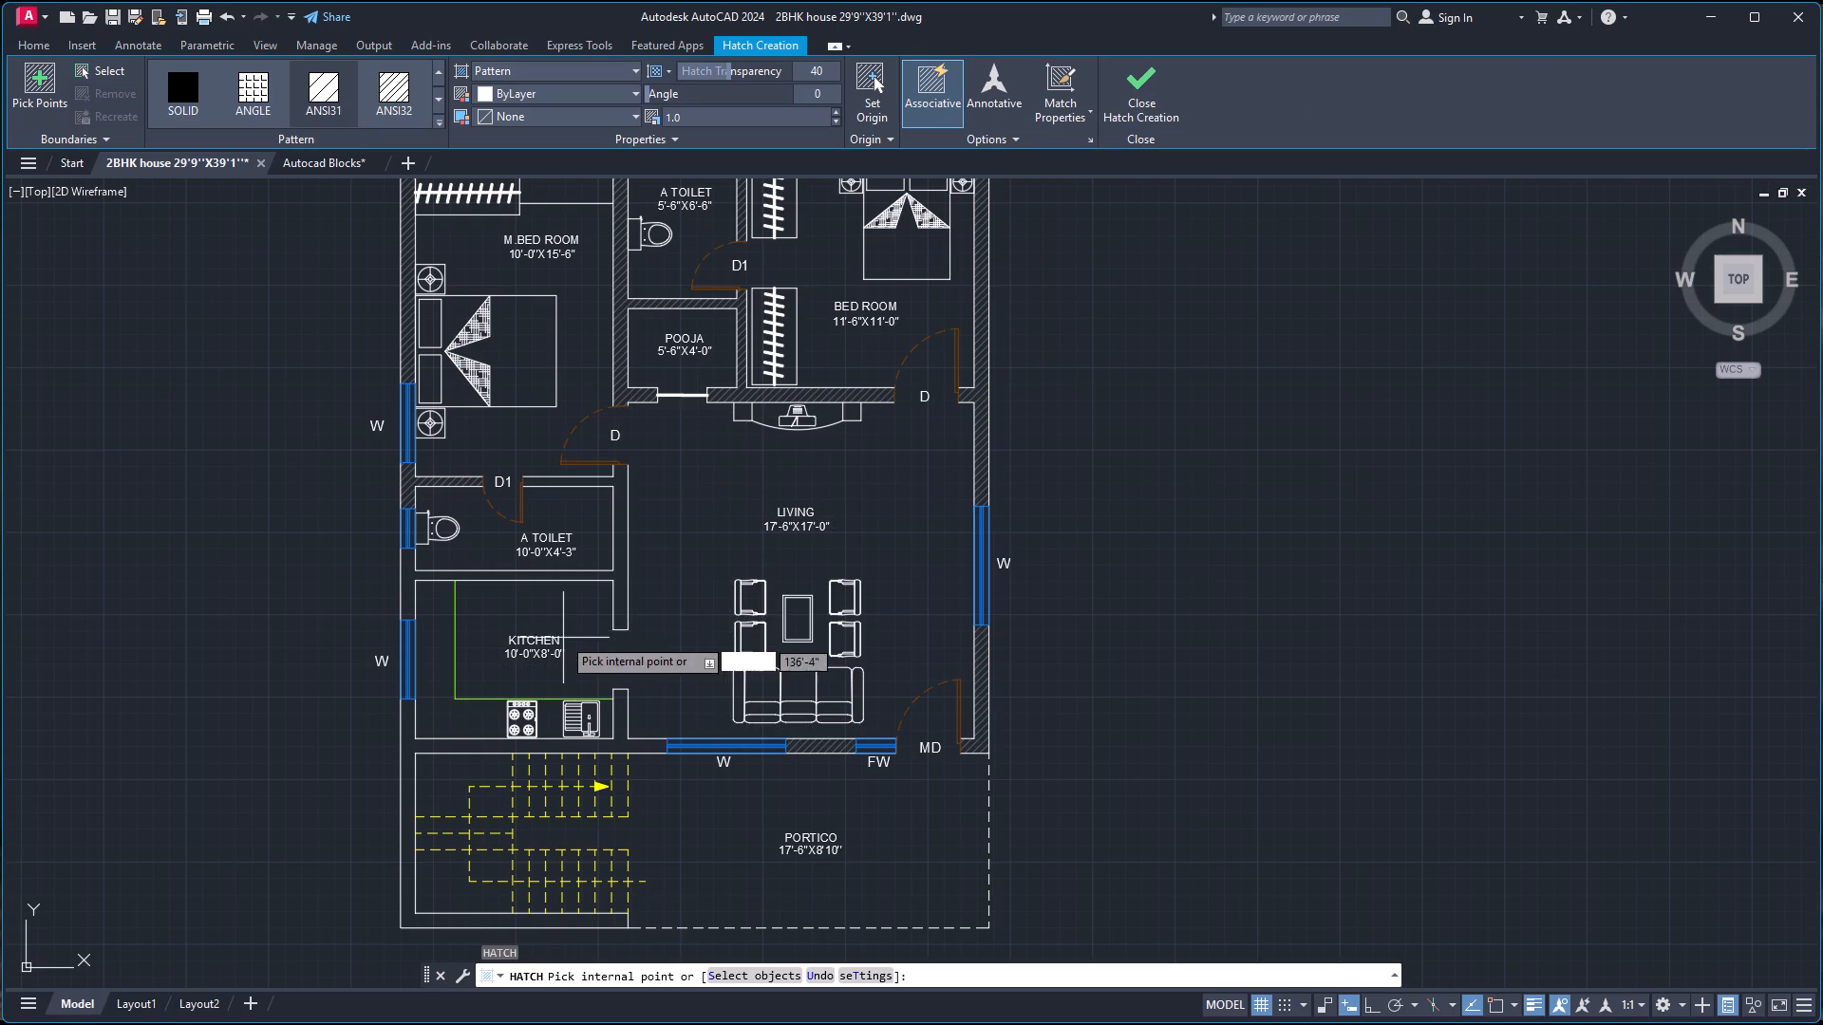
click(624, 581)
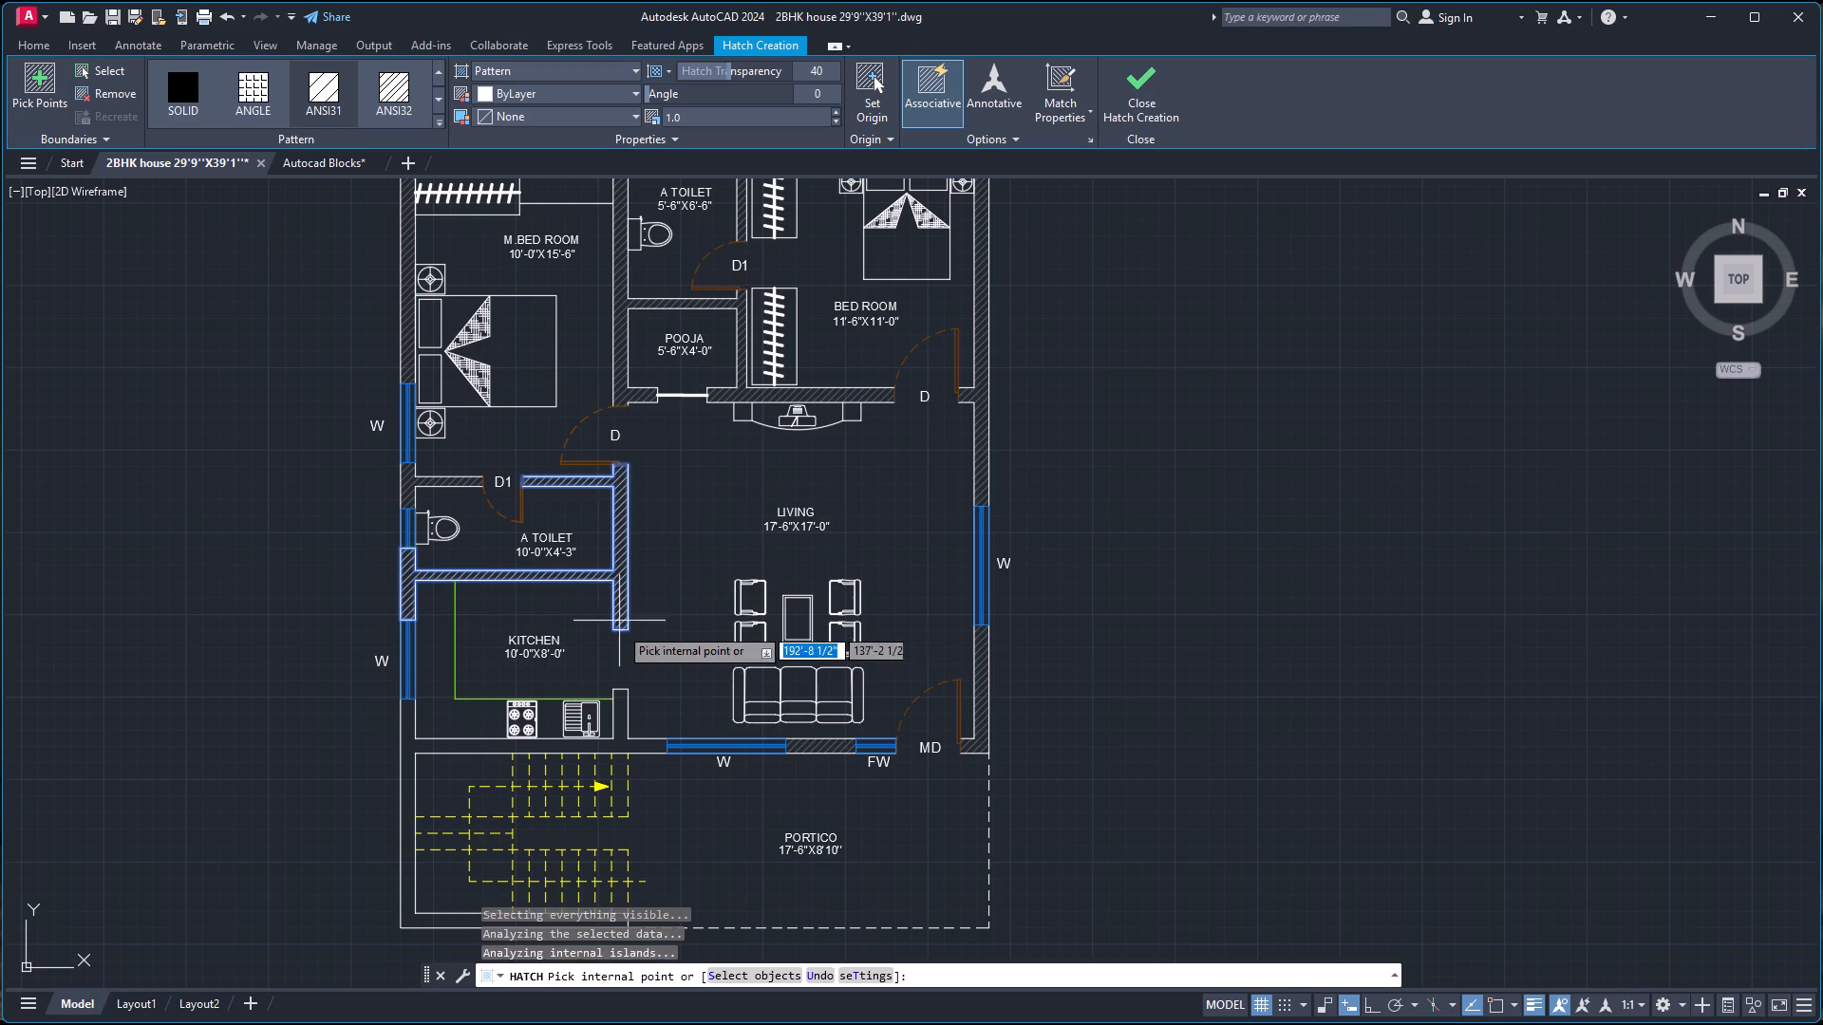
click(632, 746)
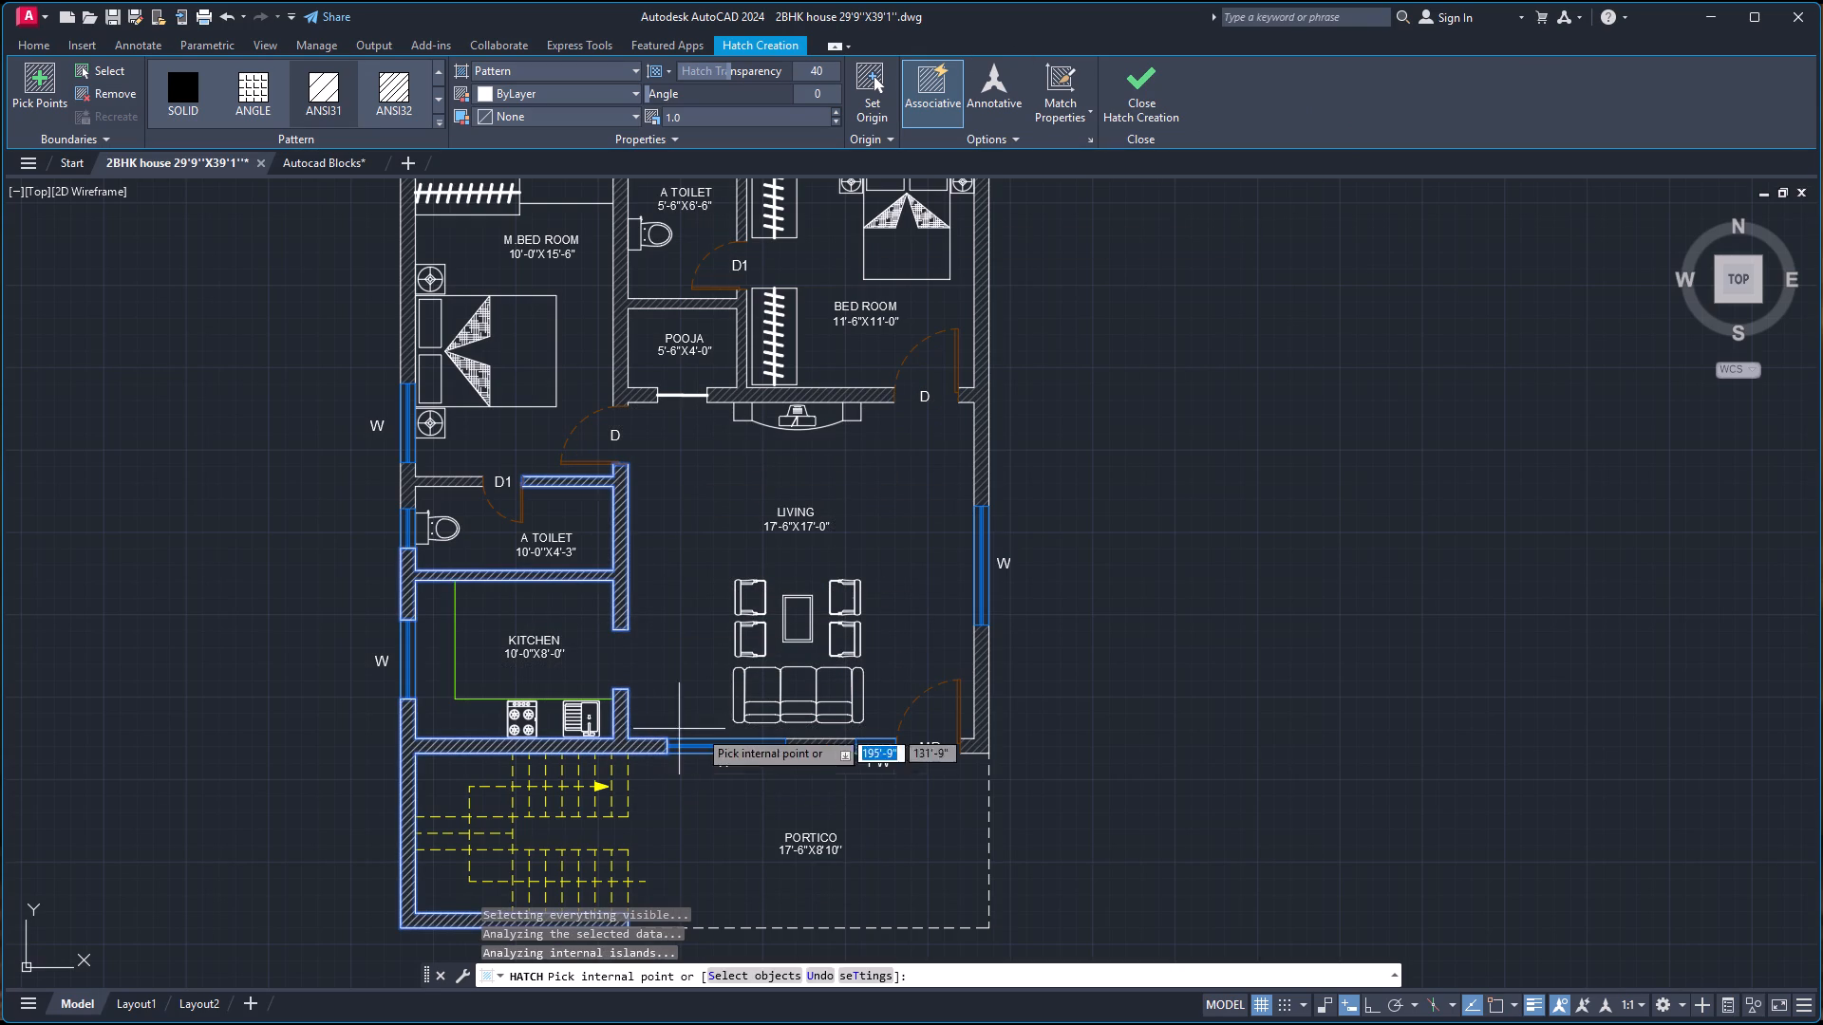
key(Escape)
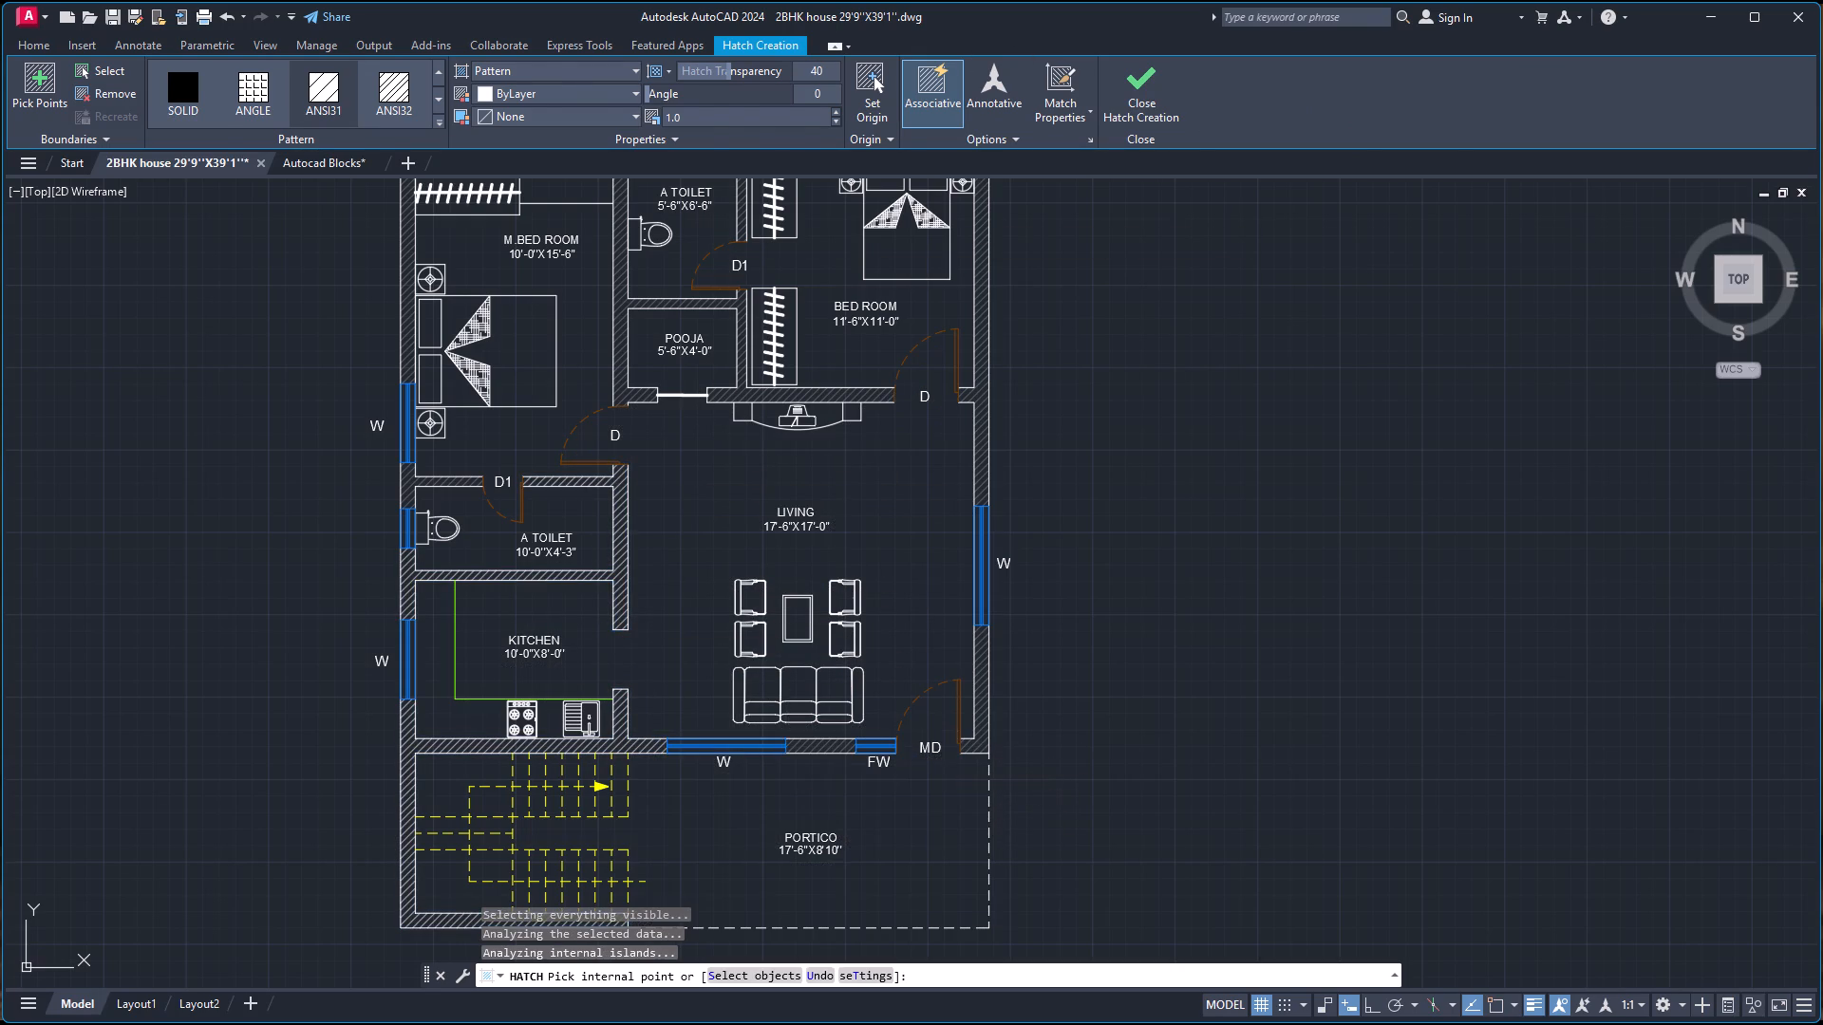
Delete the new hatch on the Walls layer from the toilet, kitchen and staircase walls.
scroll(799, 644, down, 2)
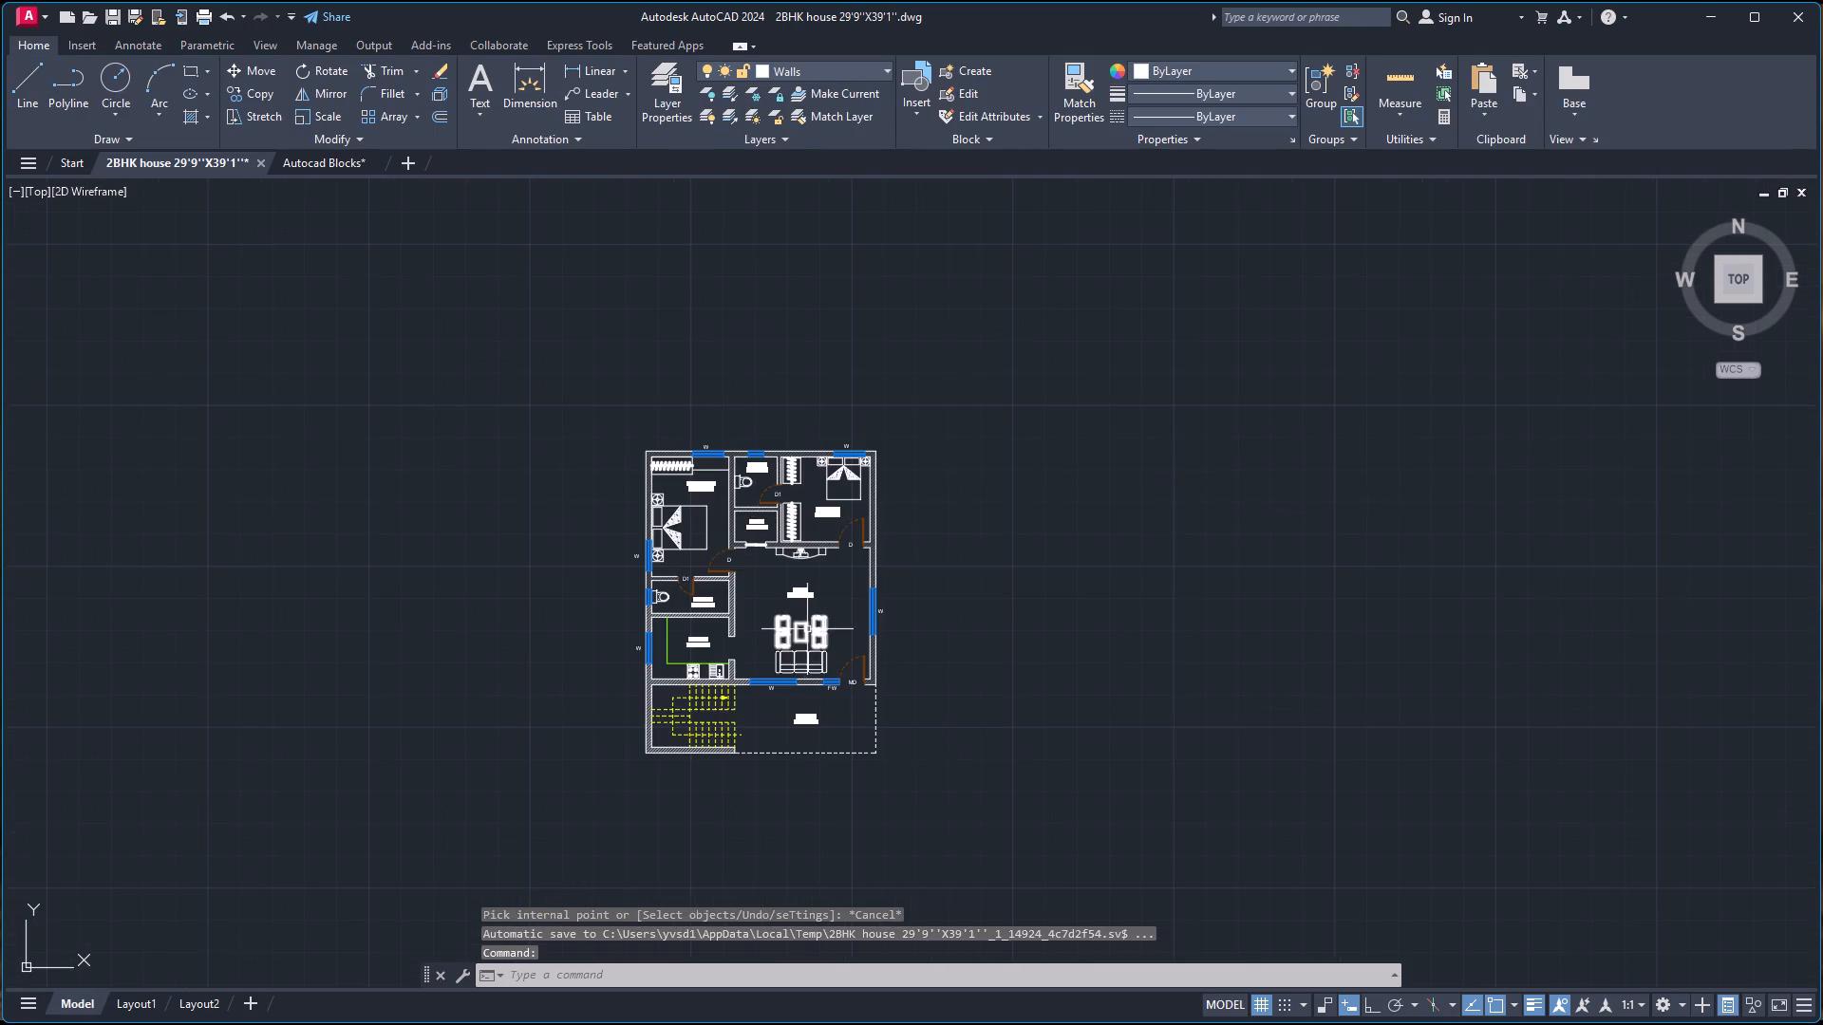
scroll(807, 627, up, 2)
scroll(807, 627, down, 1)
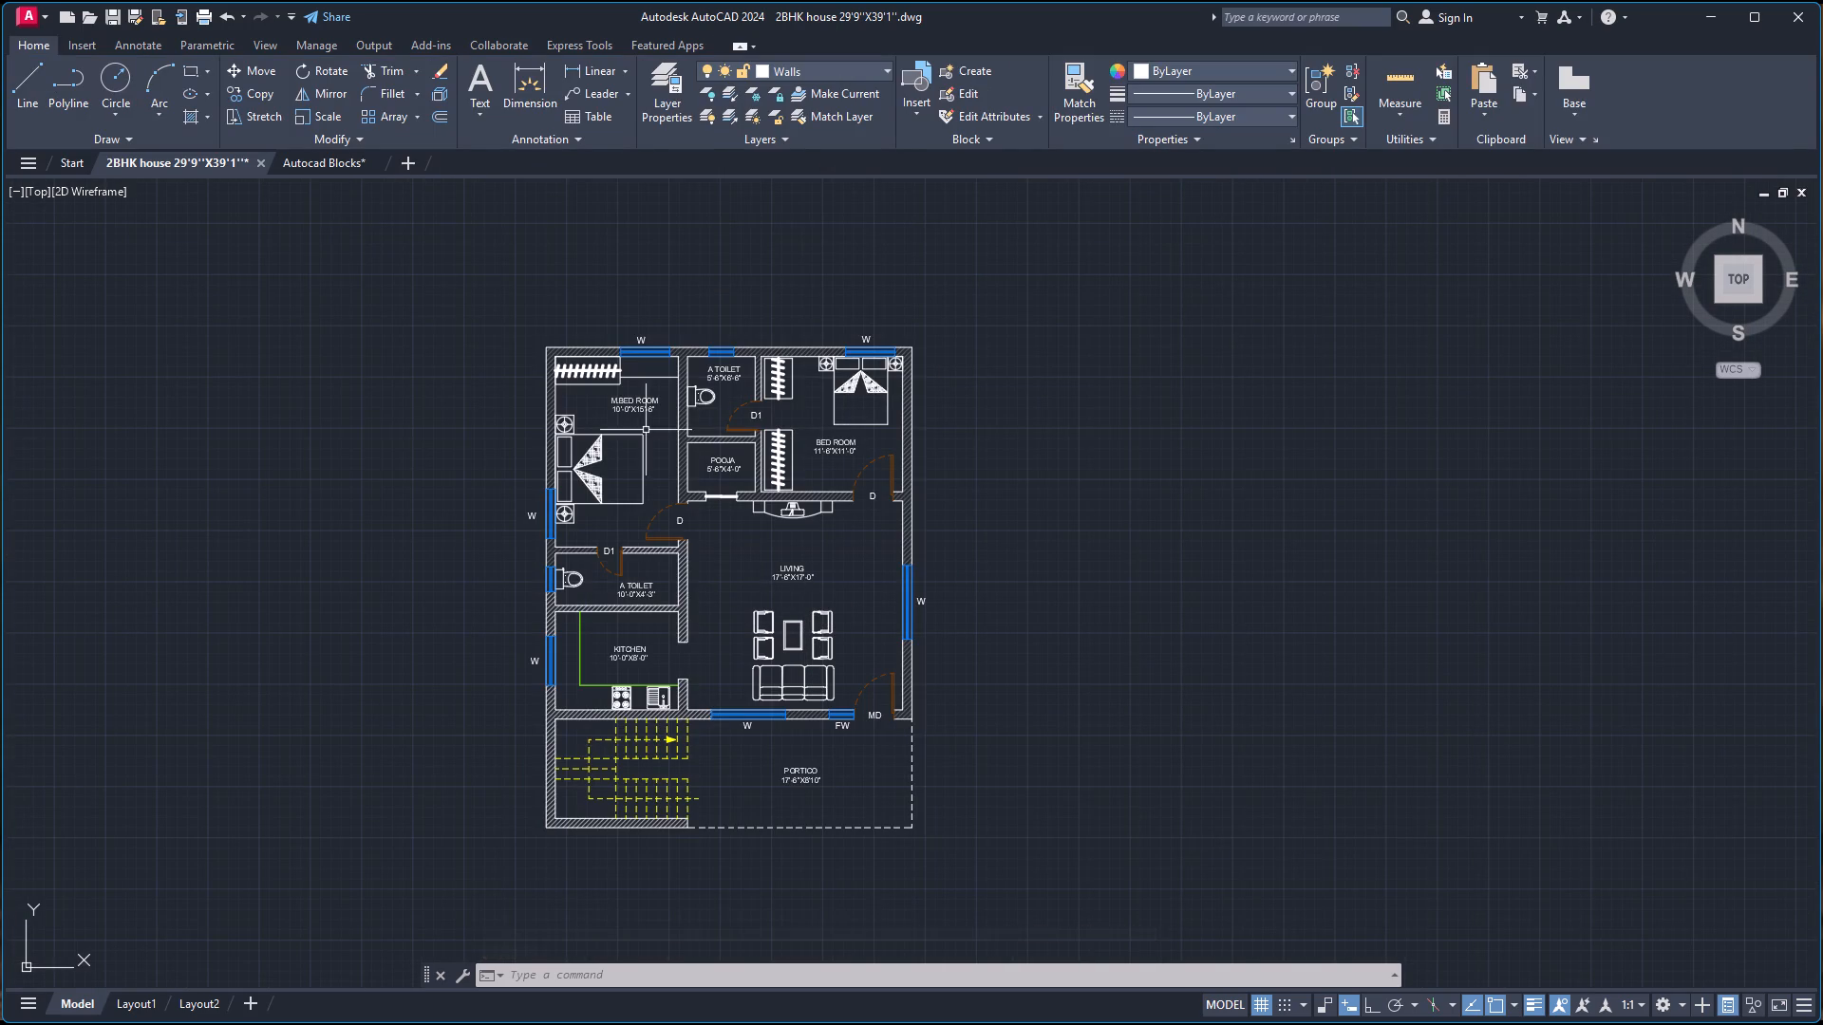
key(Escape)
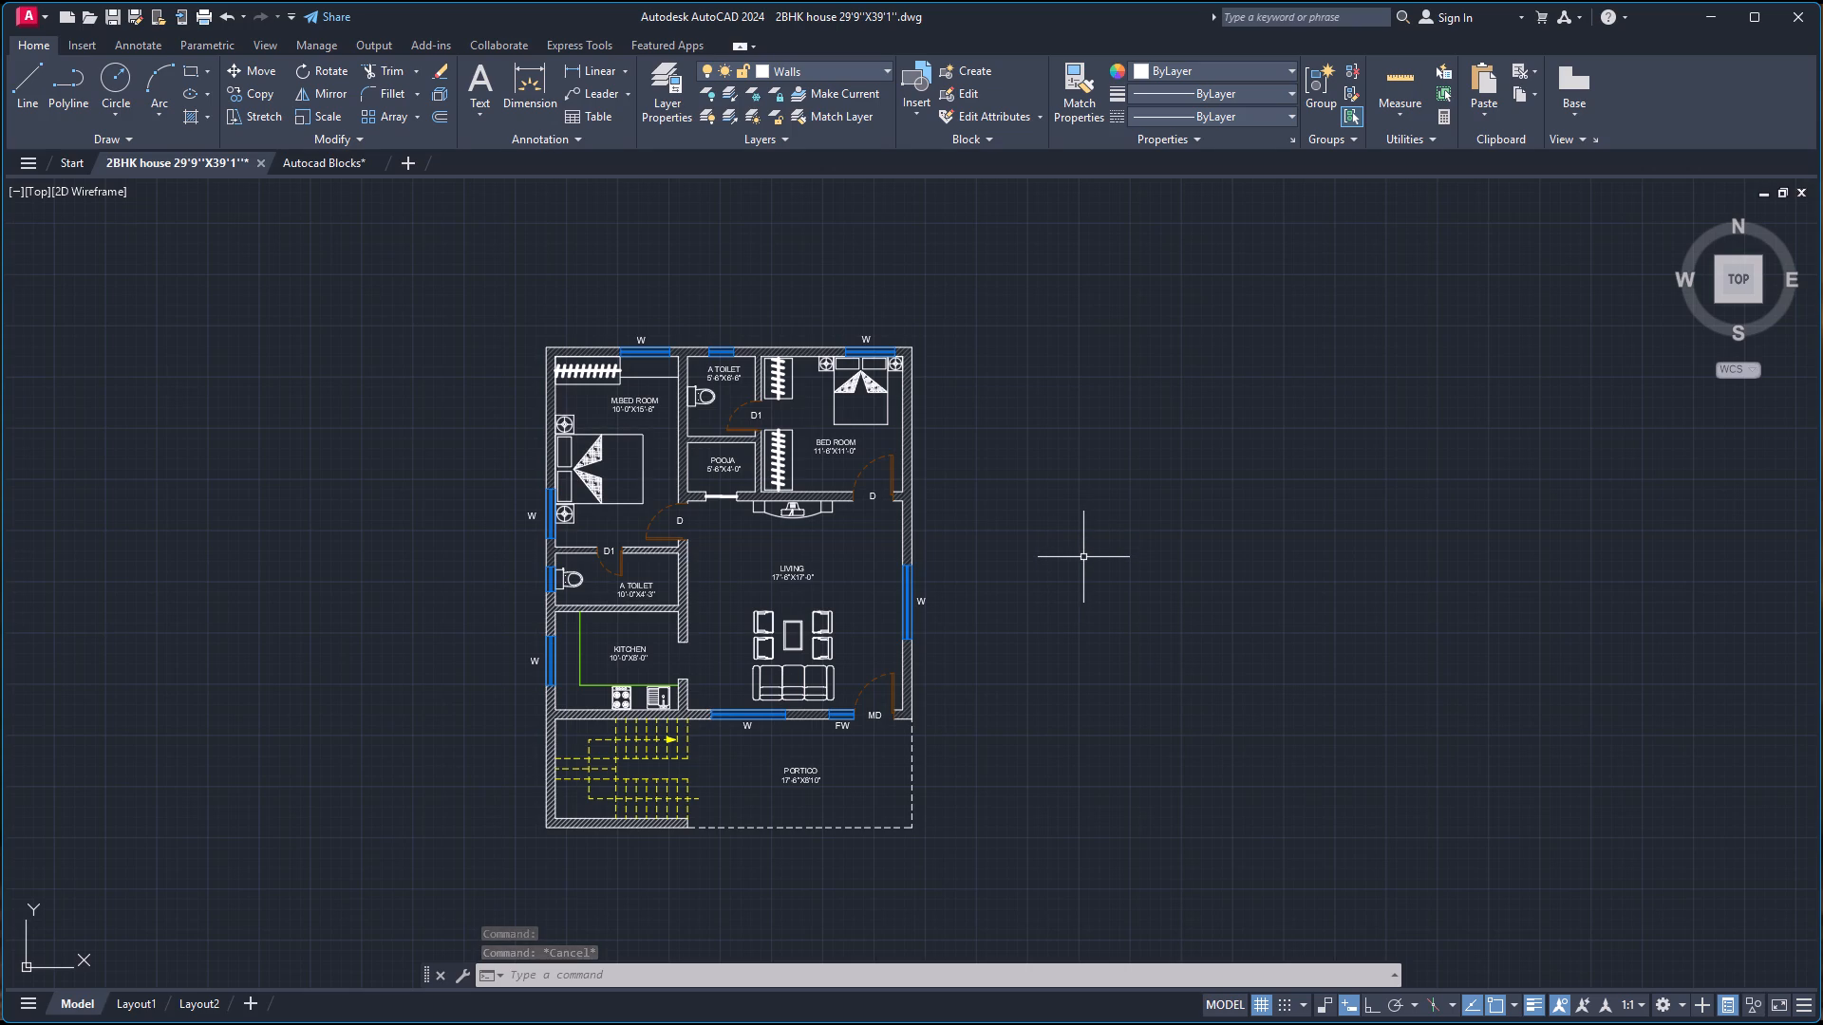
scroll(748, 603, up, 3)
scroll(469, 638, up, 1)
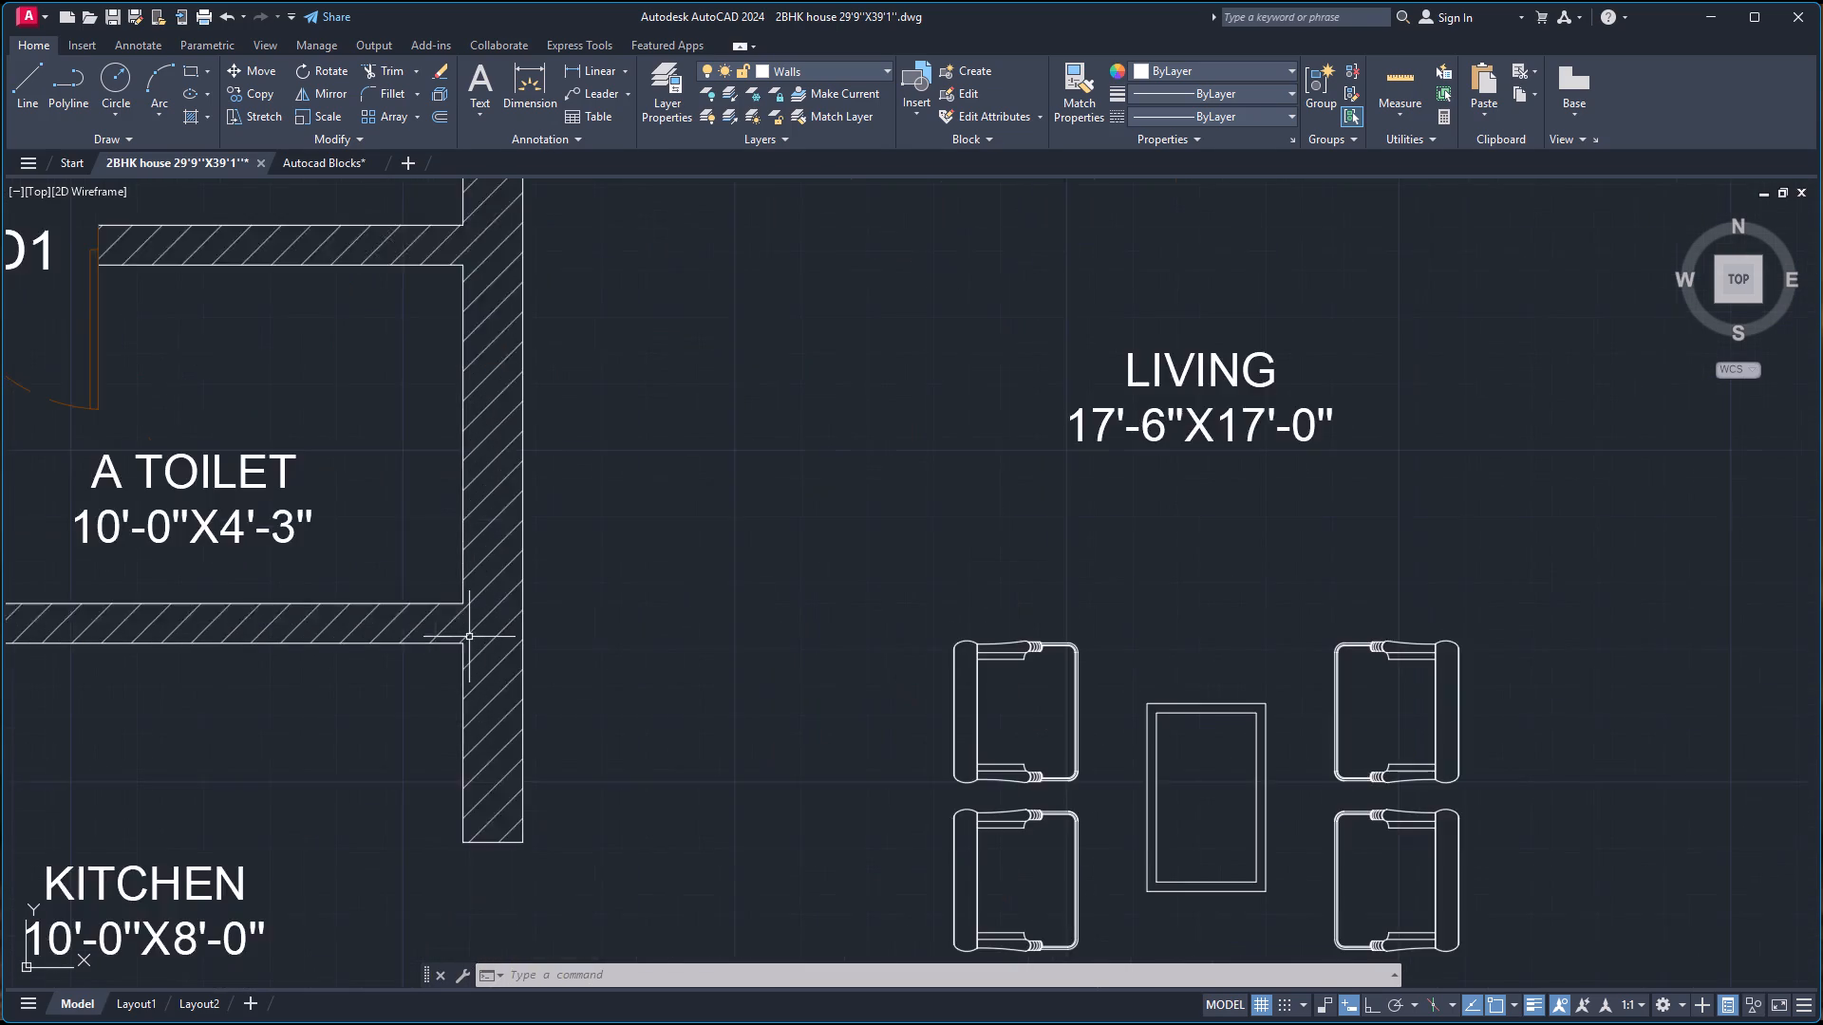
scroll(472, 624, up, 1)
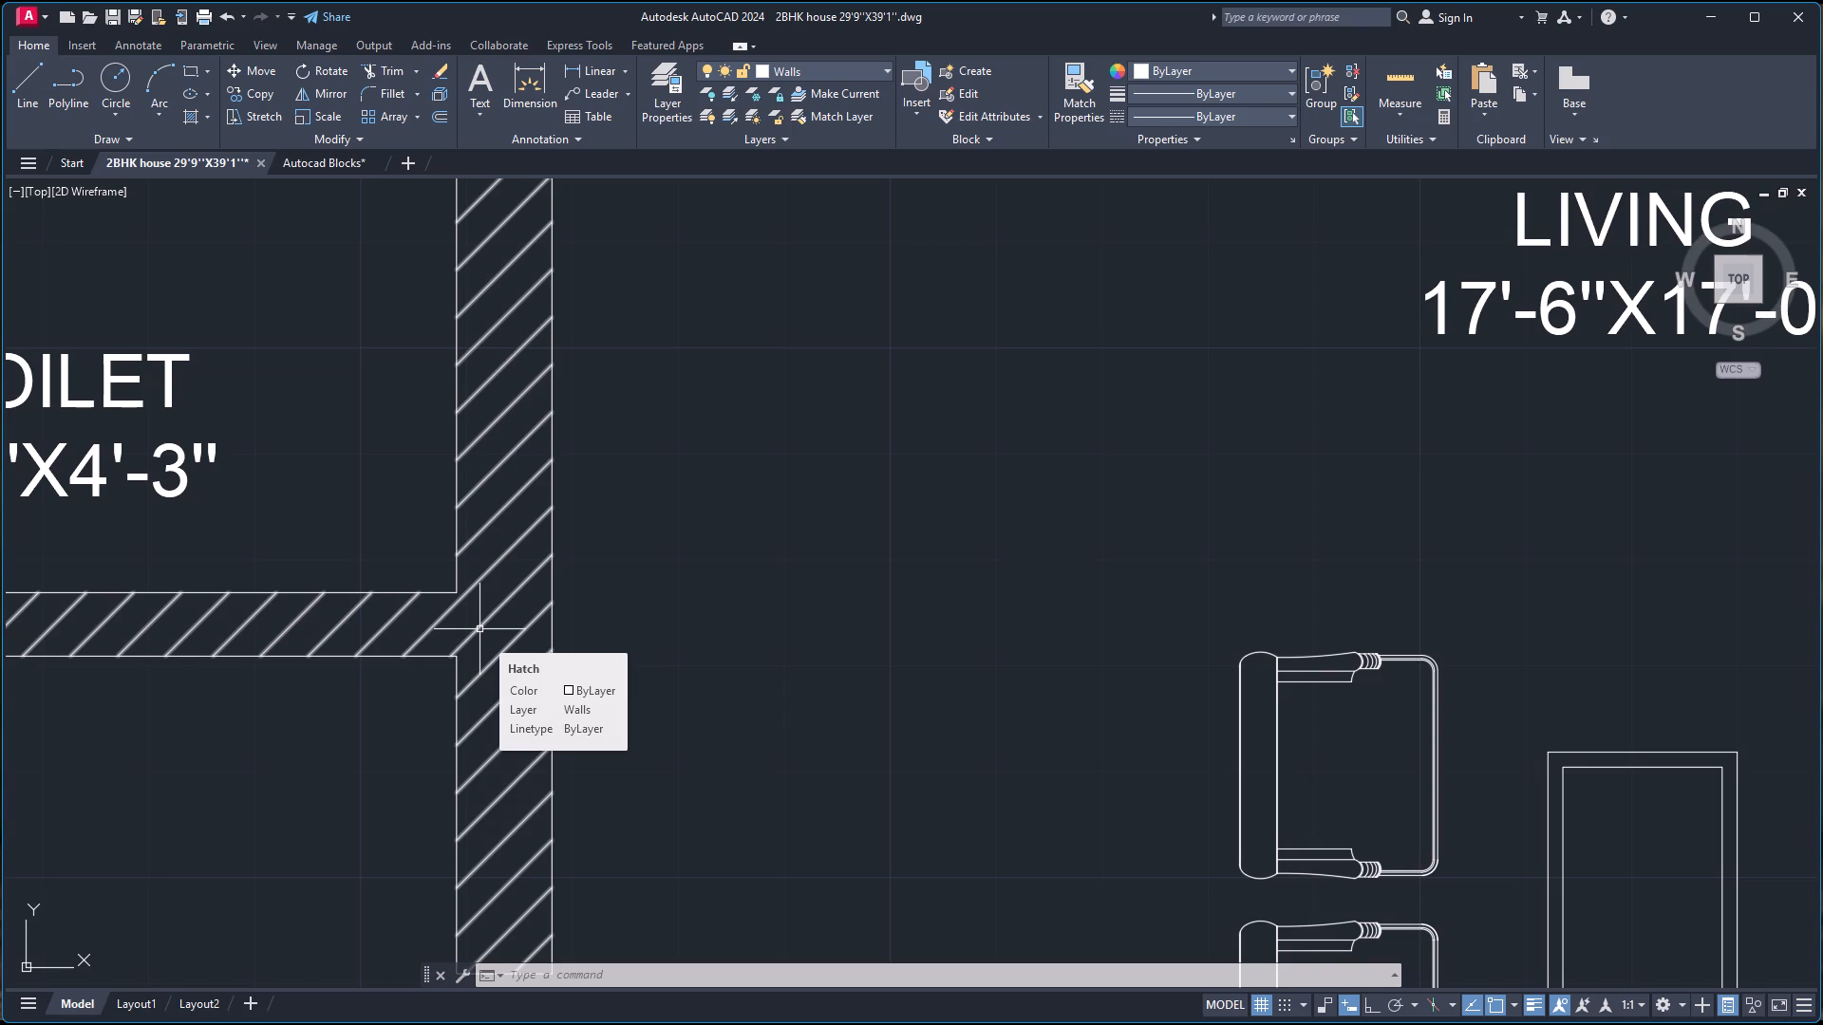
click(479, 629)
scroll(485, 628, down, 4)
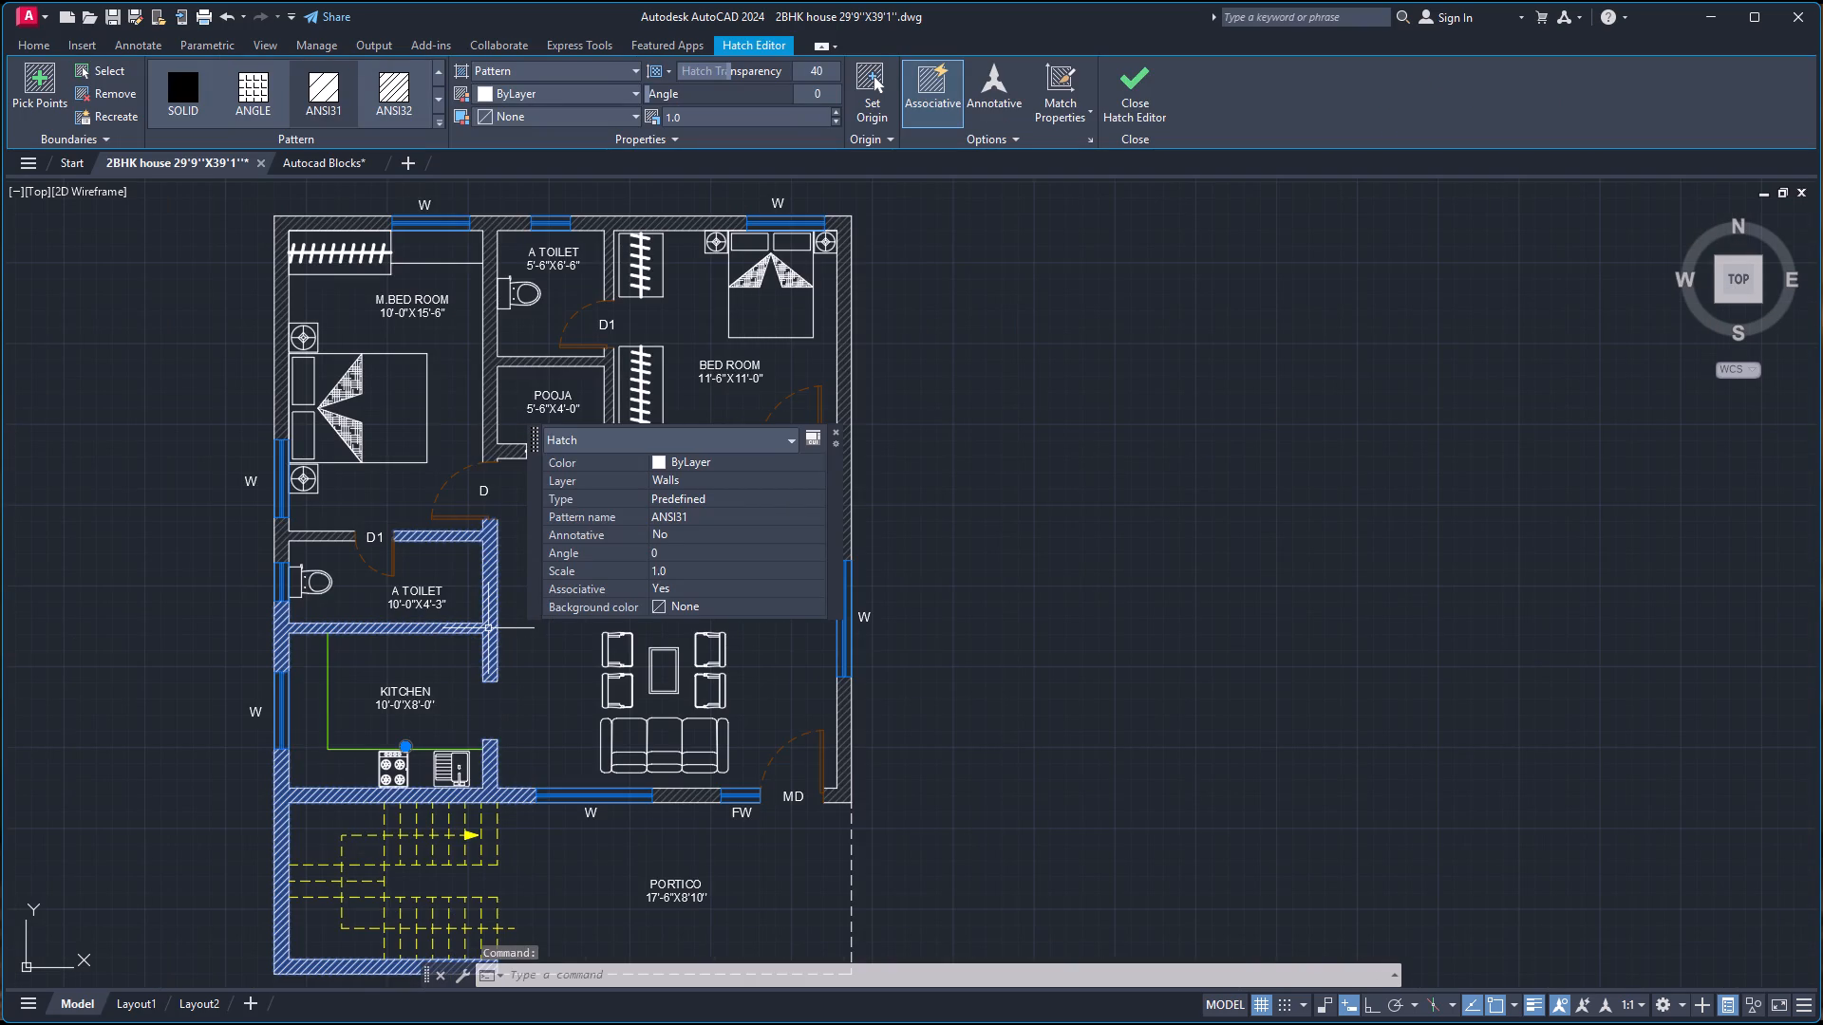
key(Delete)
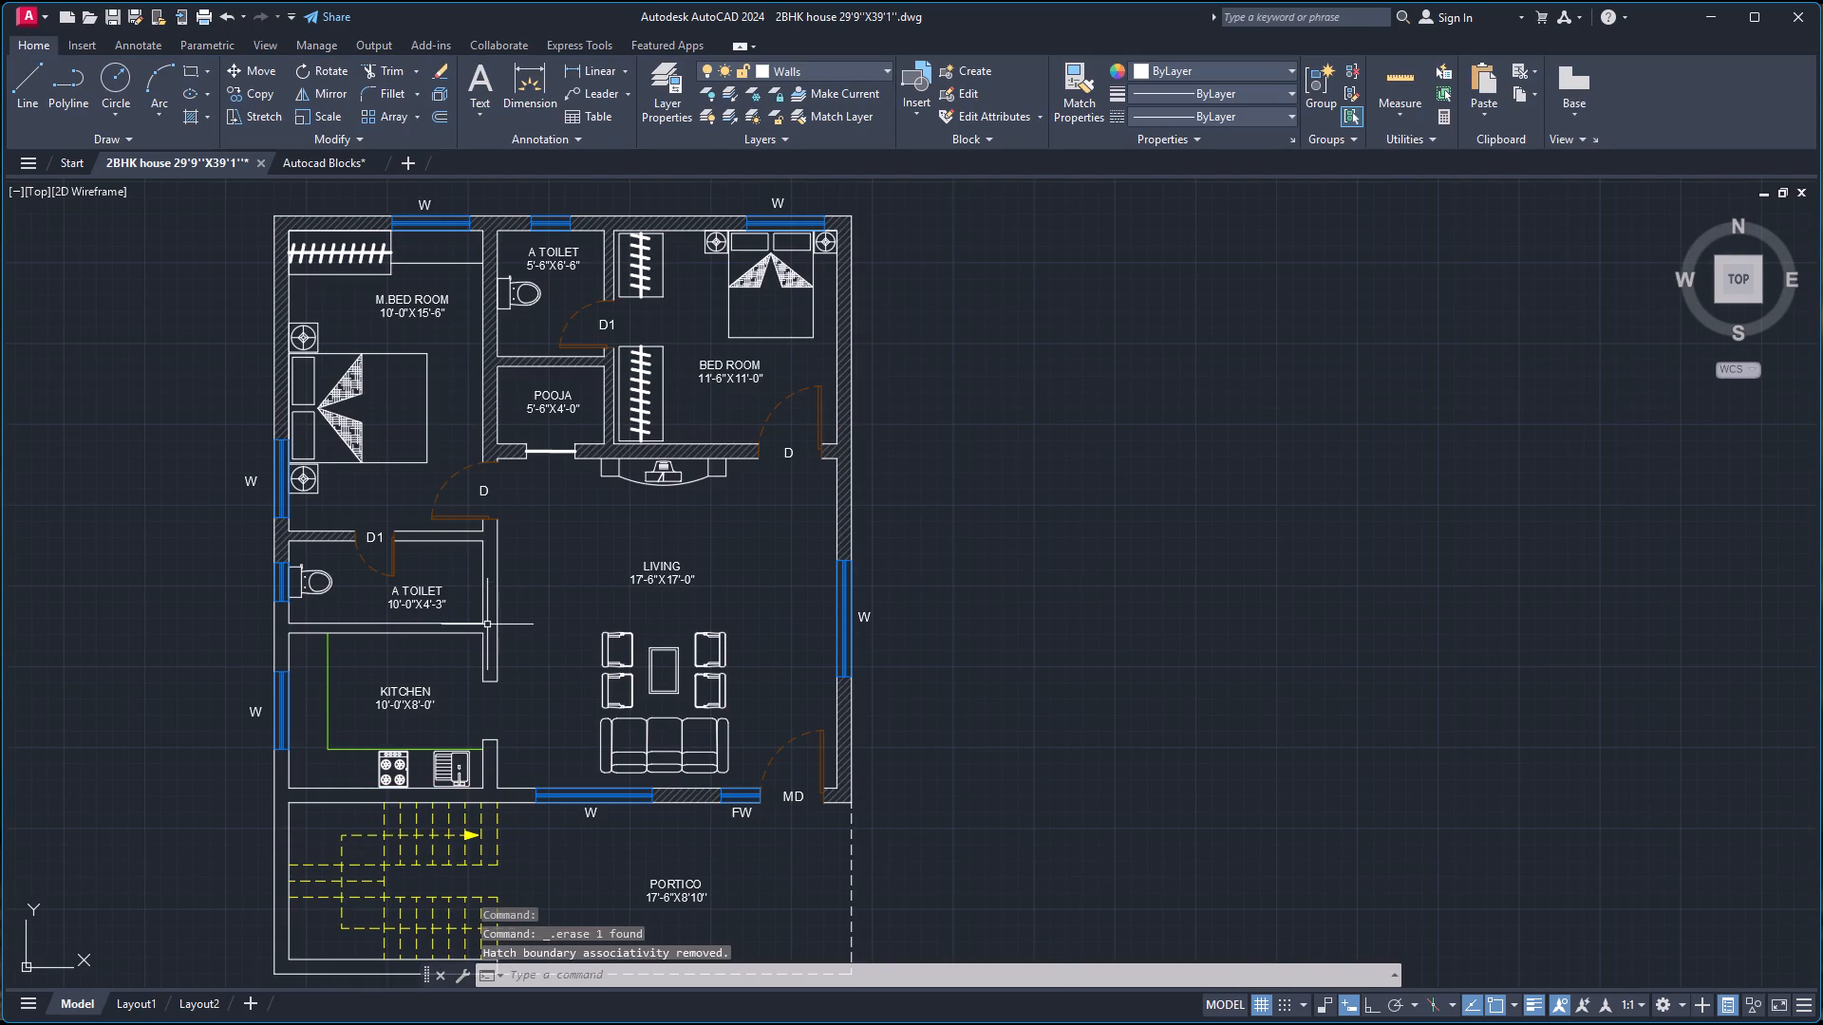
Hatch the toilet, kitchen and staircase walls on both sides of the kitchen opening on the Hatch layer at scale 1.0.
click(840, 62)
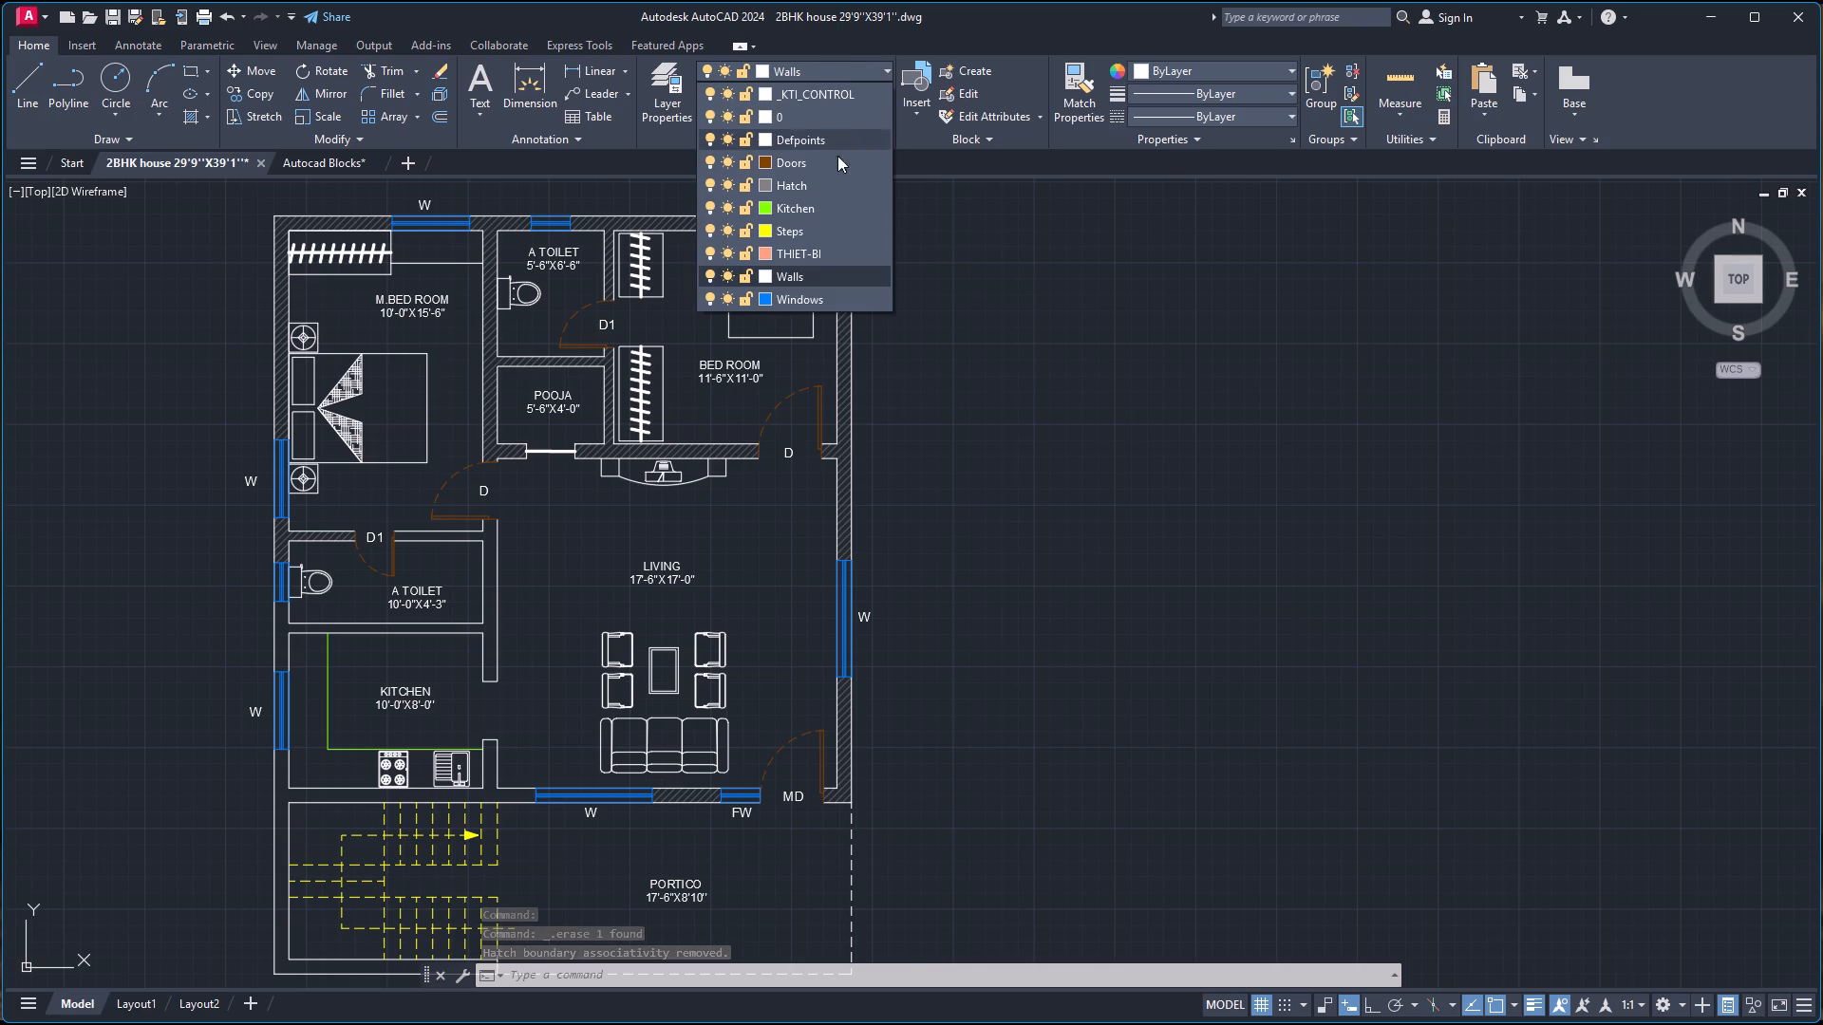
click(824, 186)
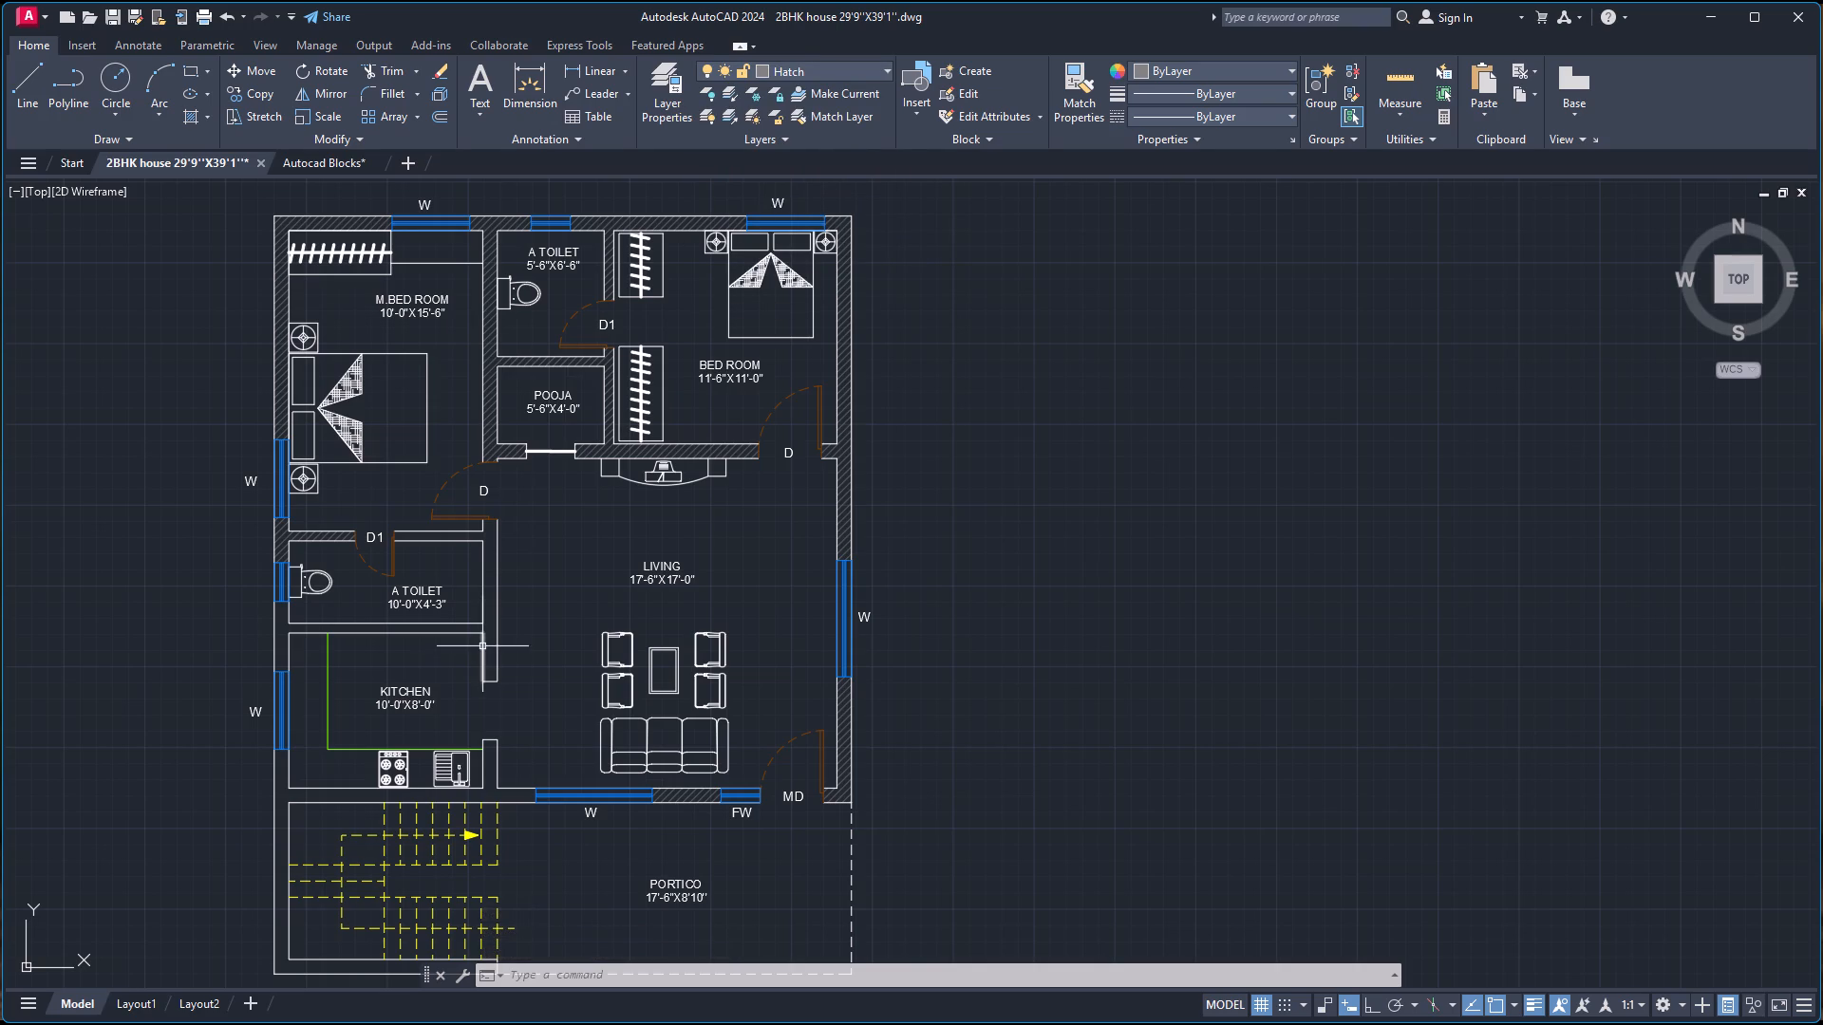
key(h)
key(Return)
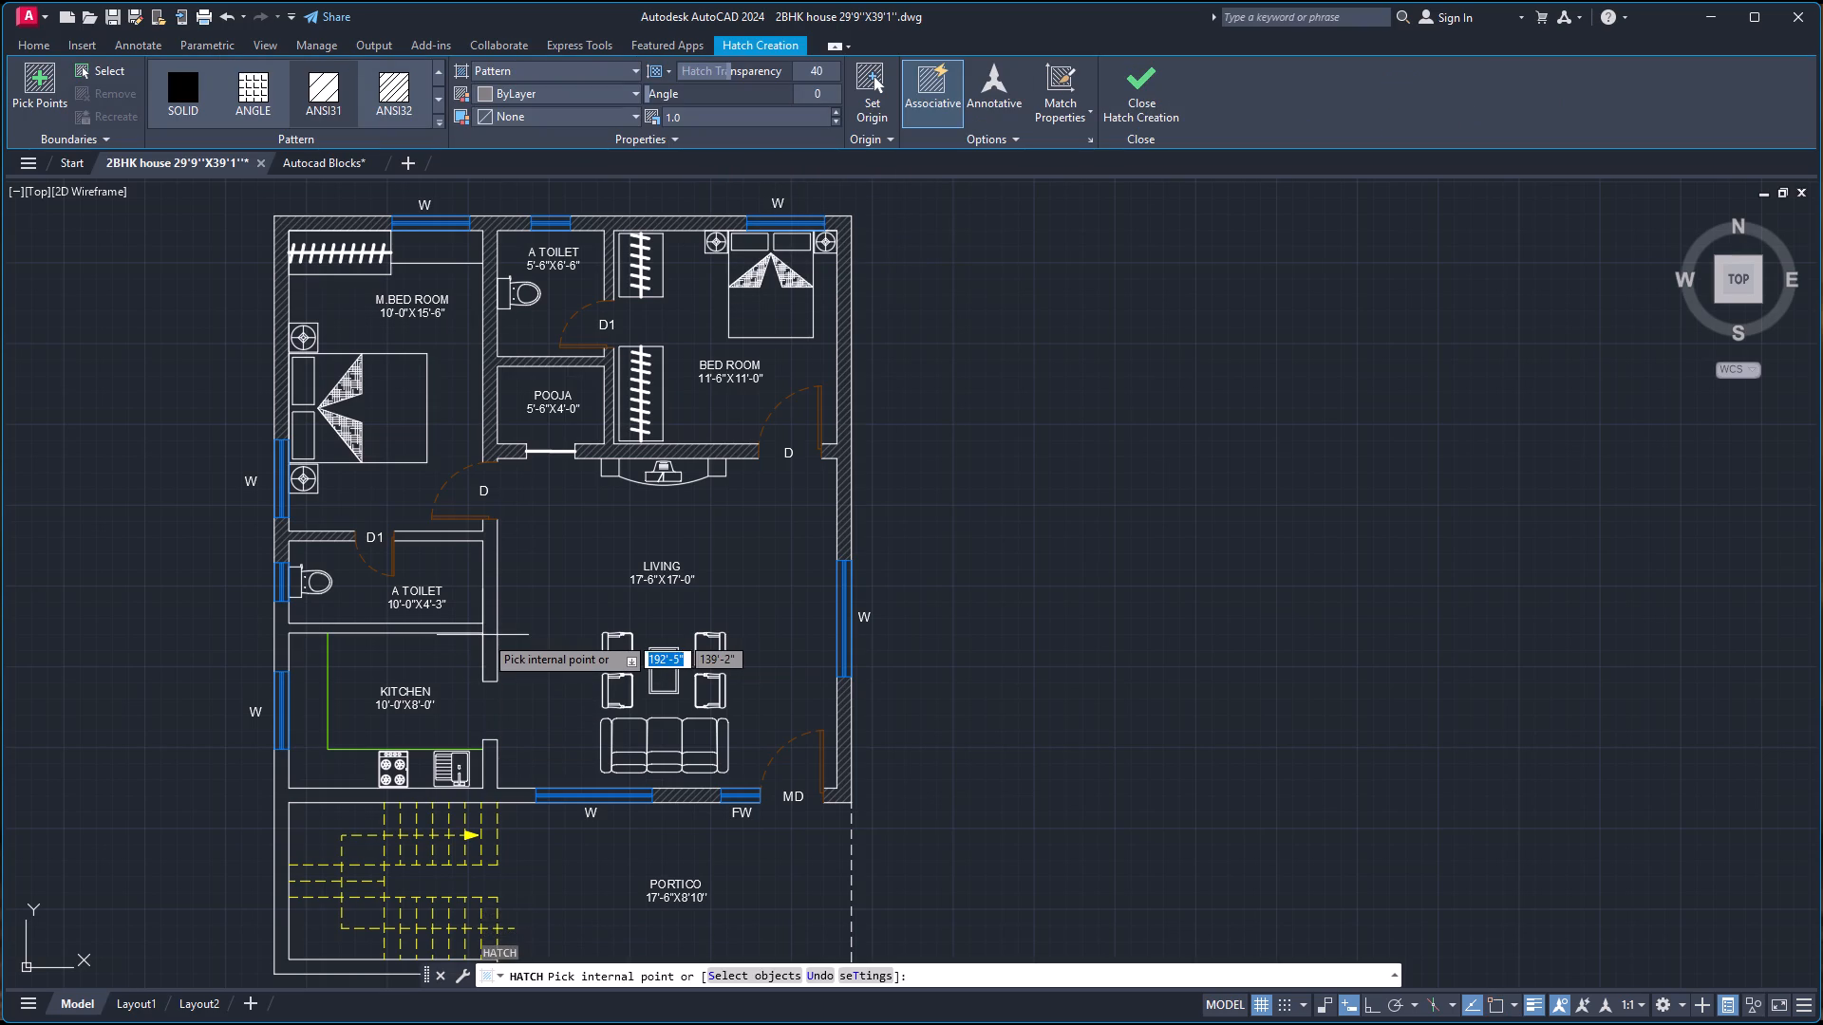
click(489, 631)
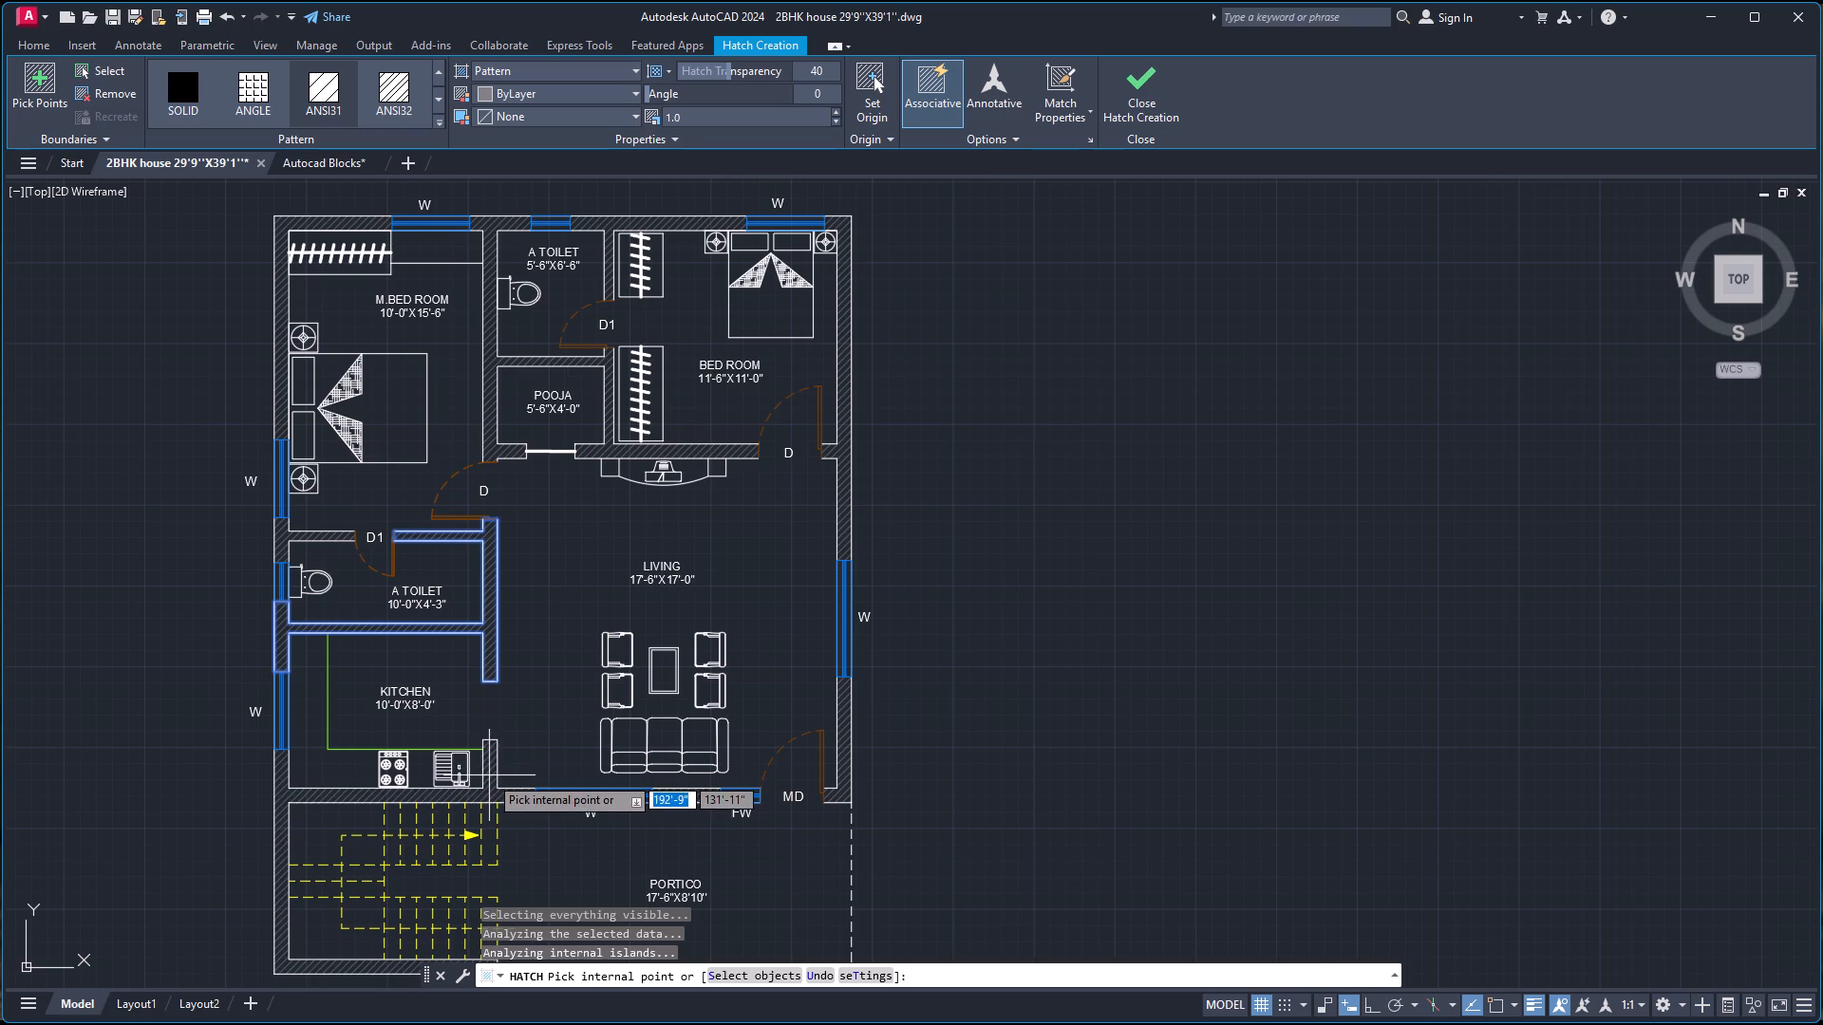
click(489, 775)
key(Escape)
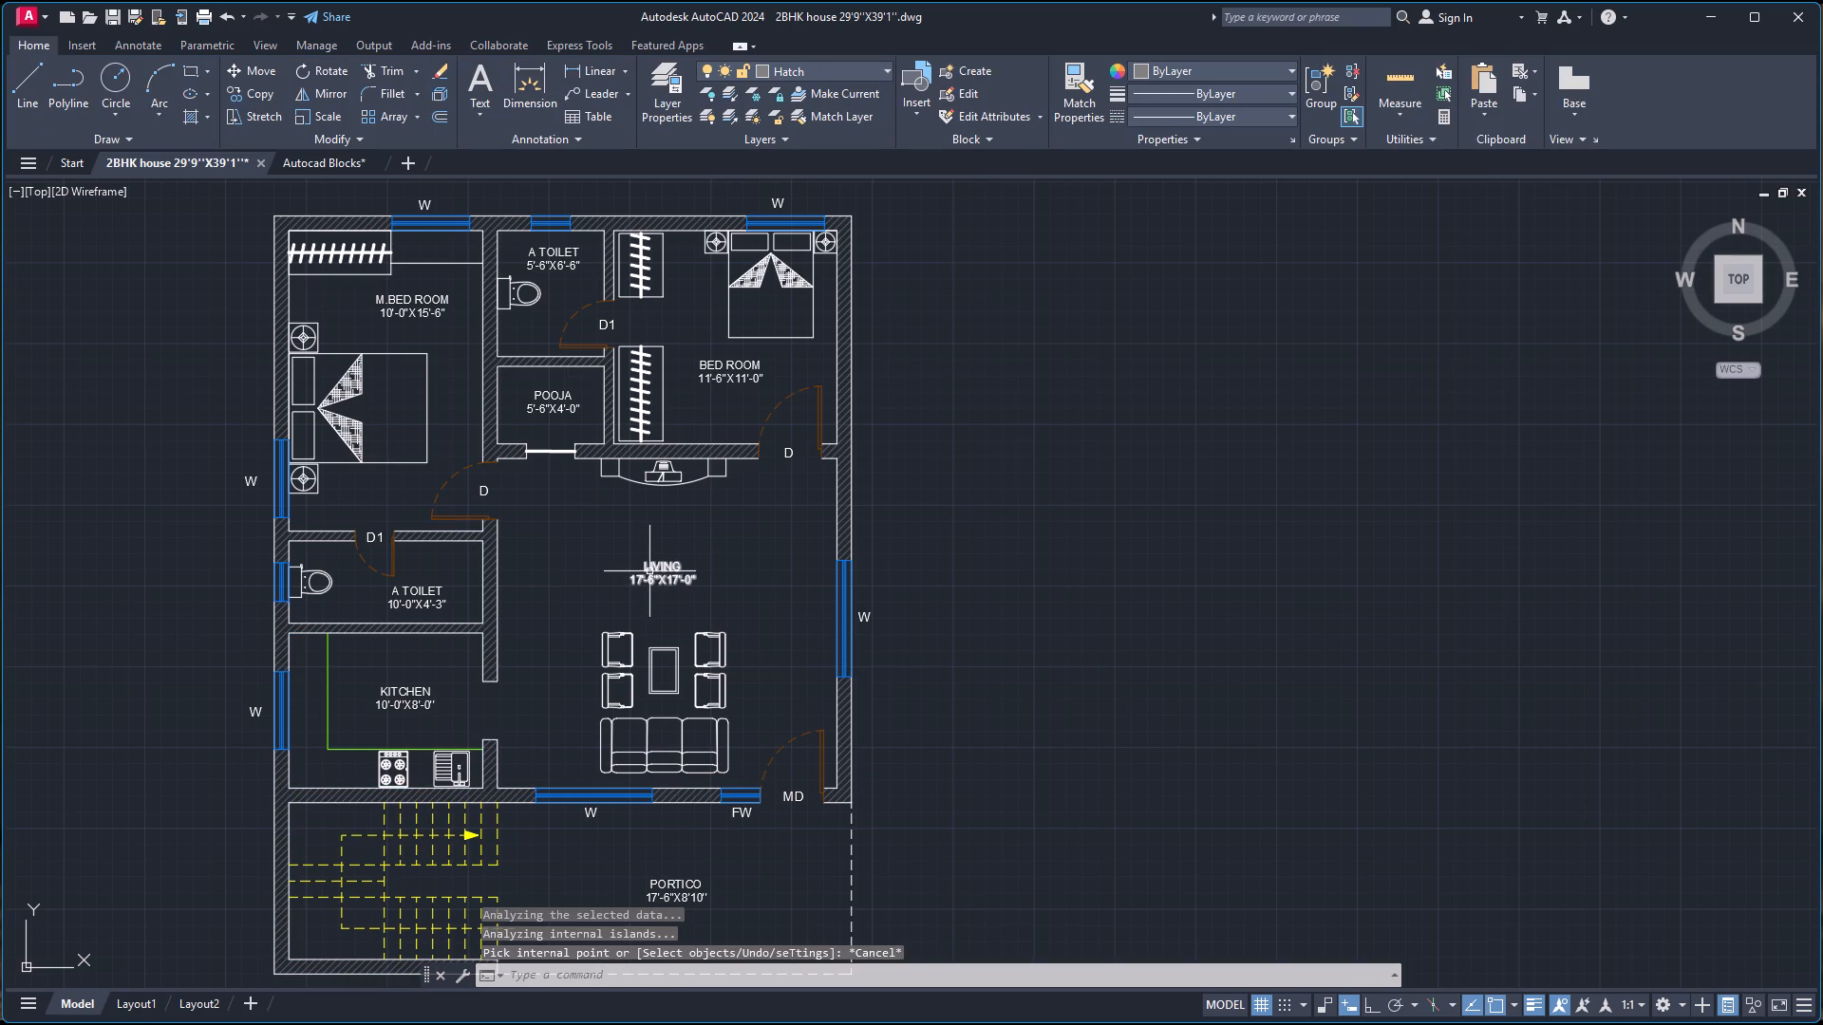
Make layer 0 current and dimension the house's overall width between the outer north corners, placing it above the window labels.
click(778, 70)
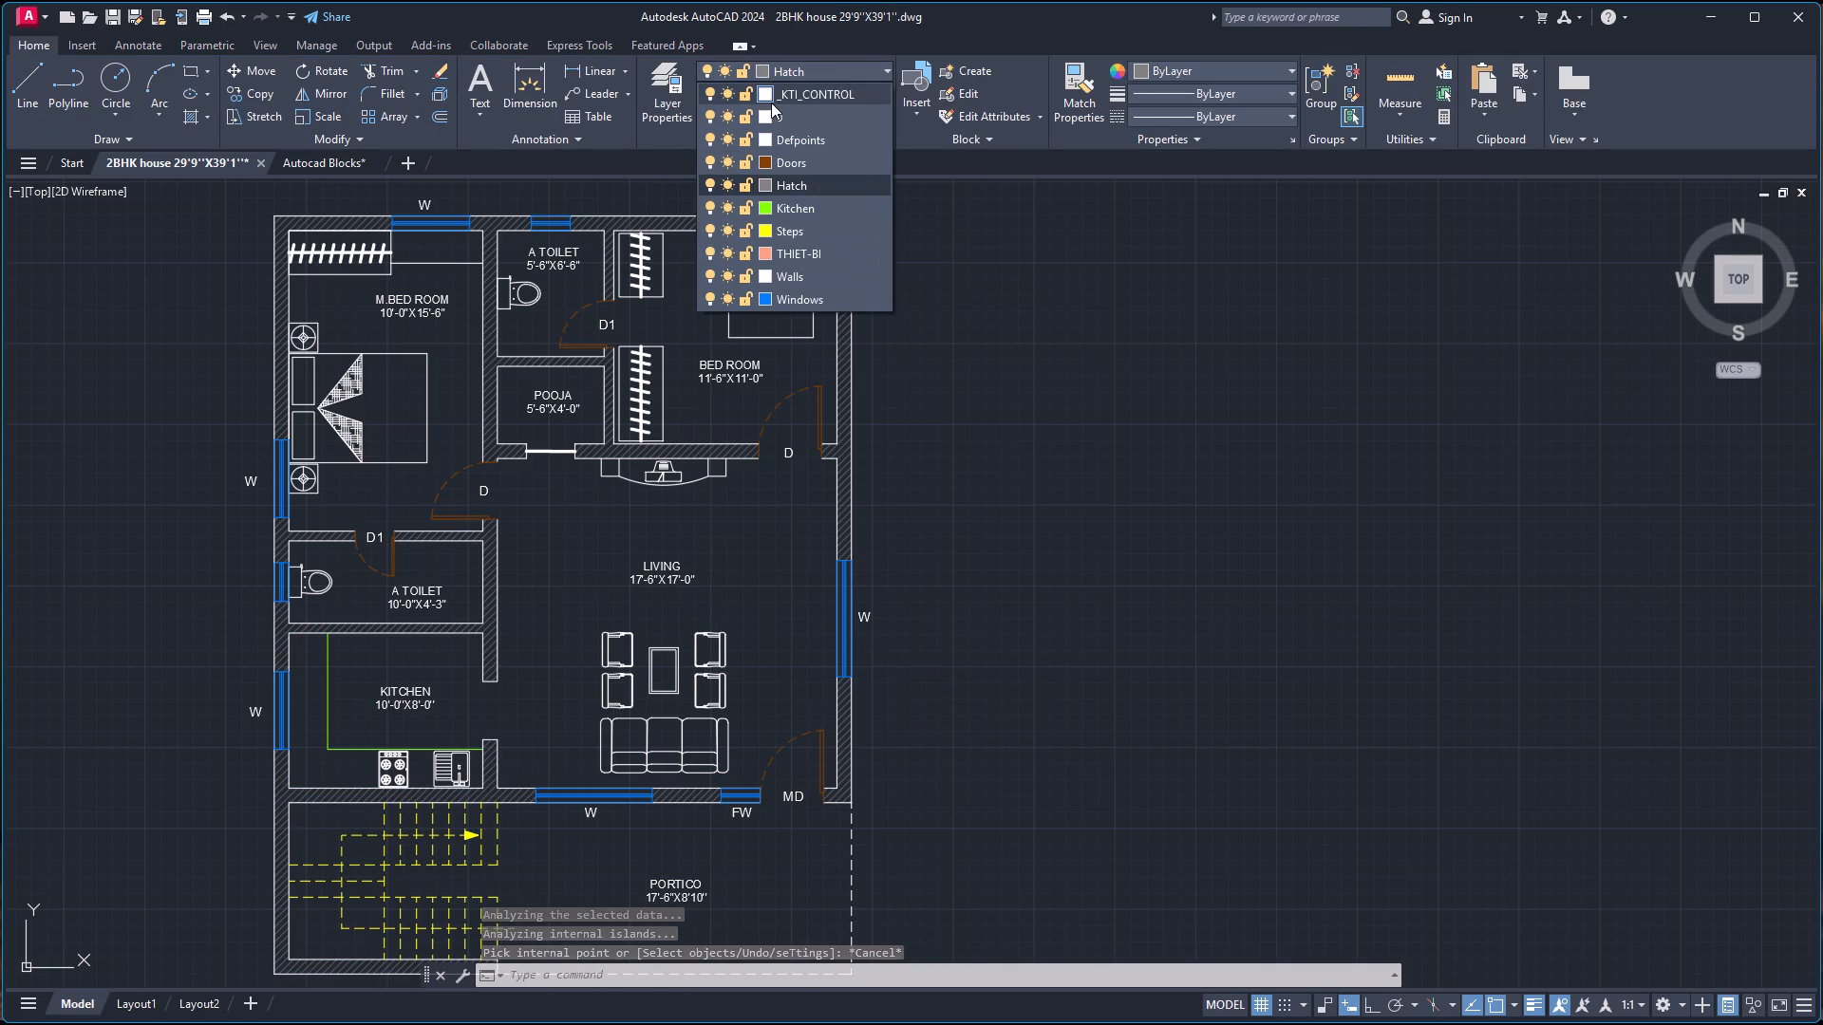
click(779, 120)
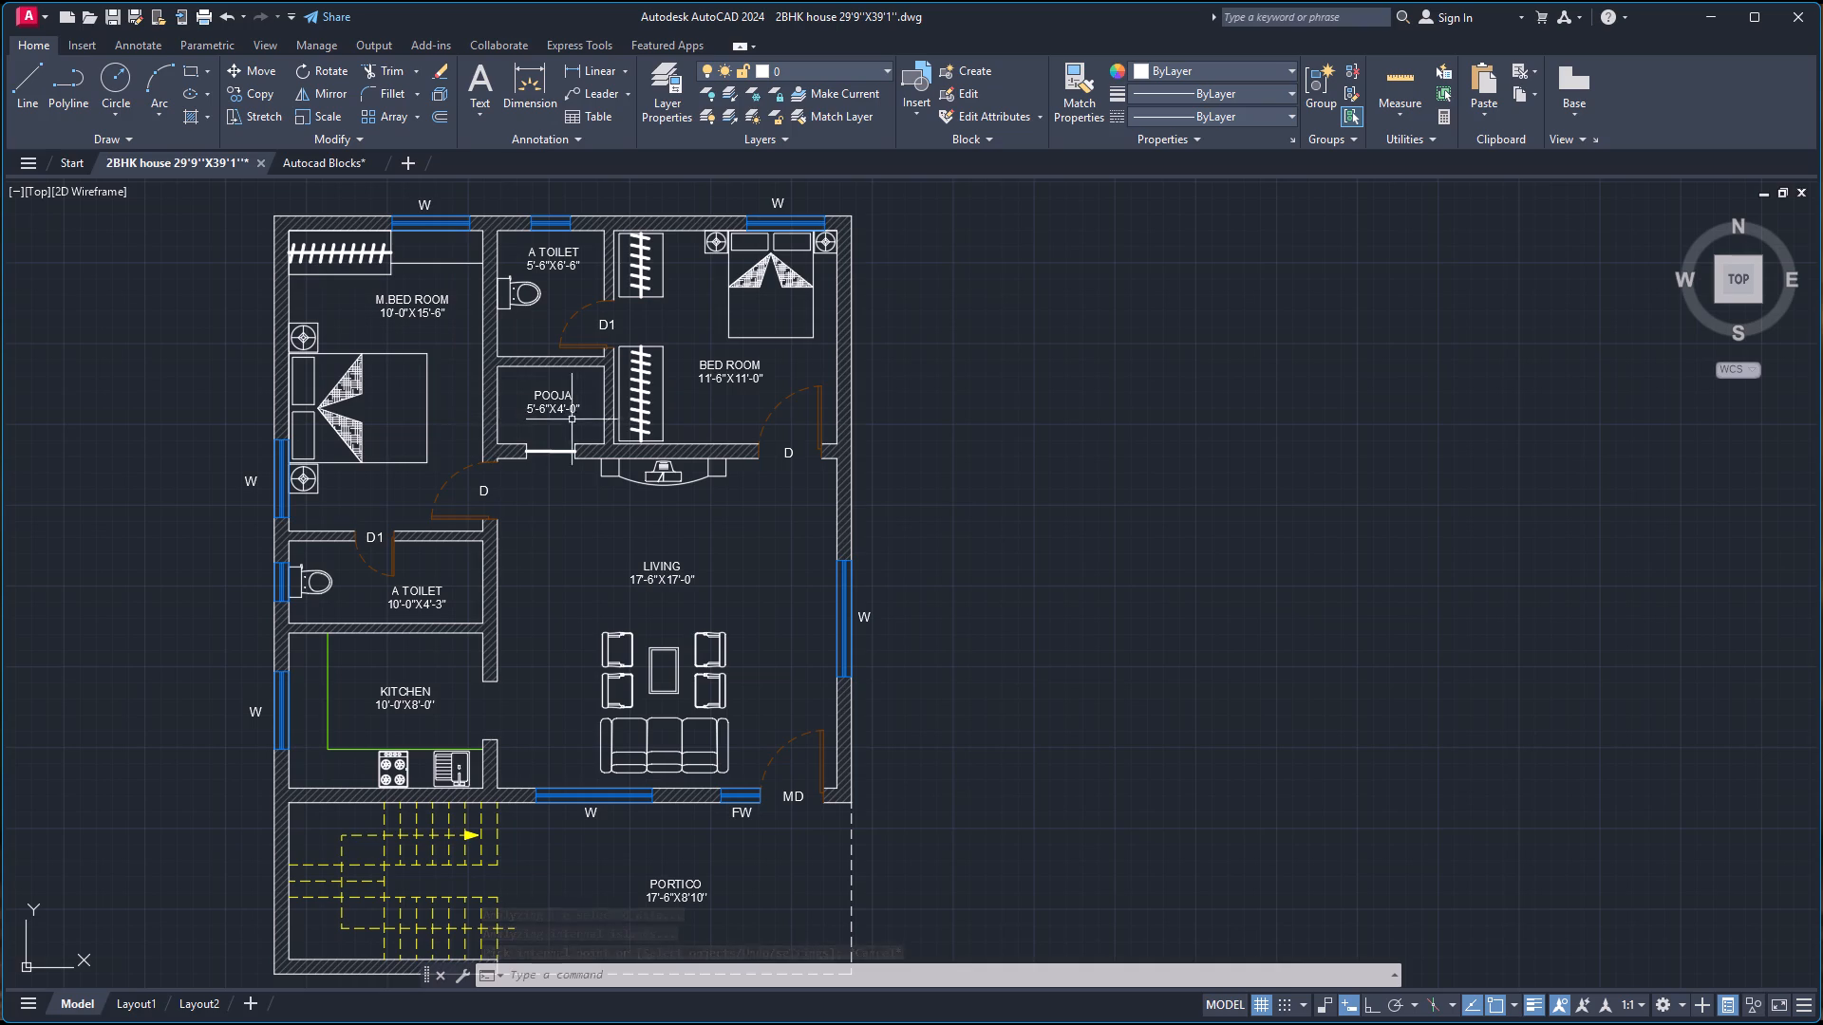
scroll(644, 375, down, 1)
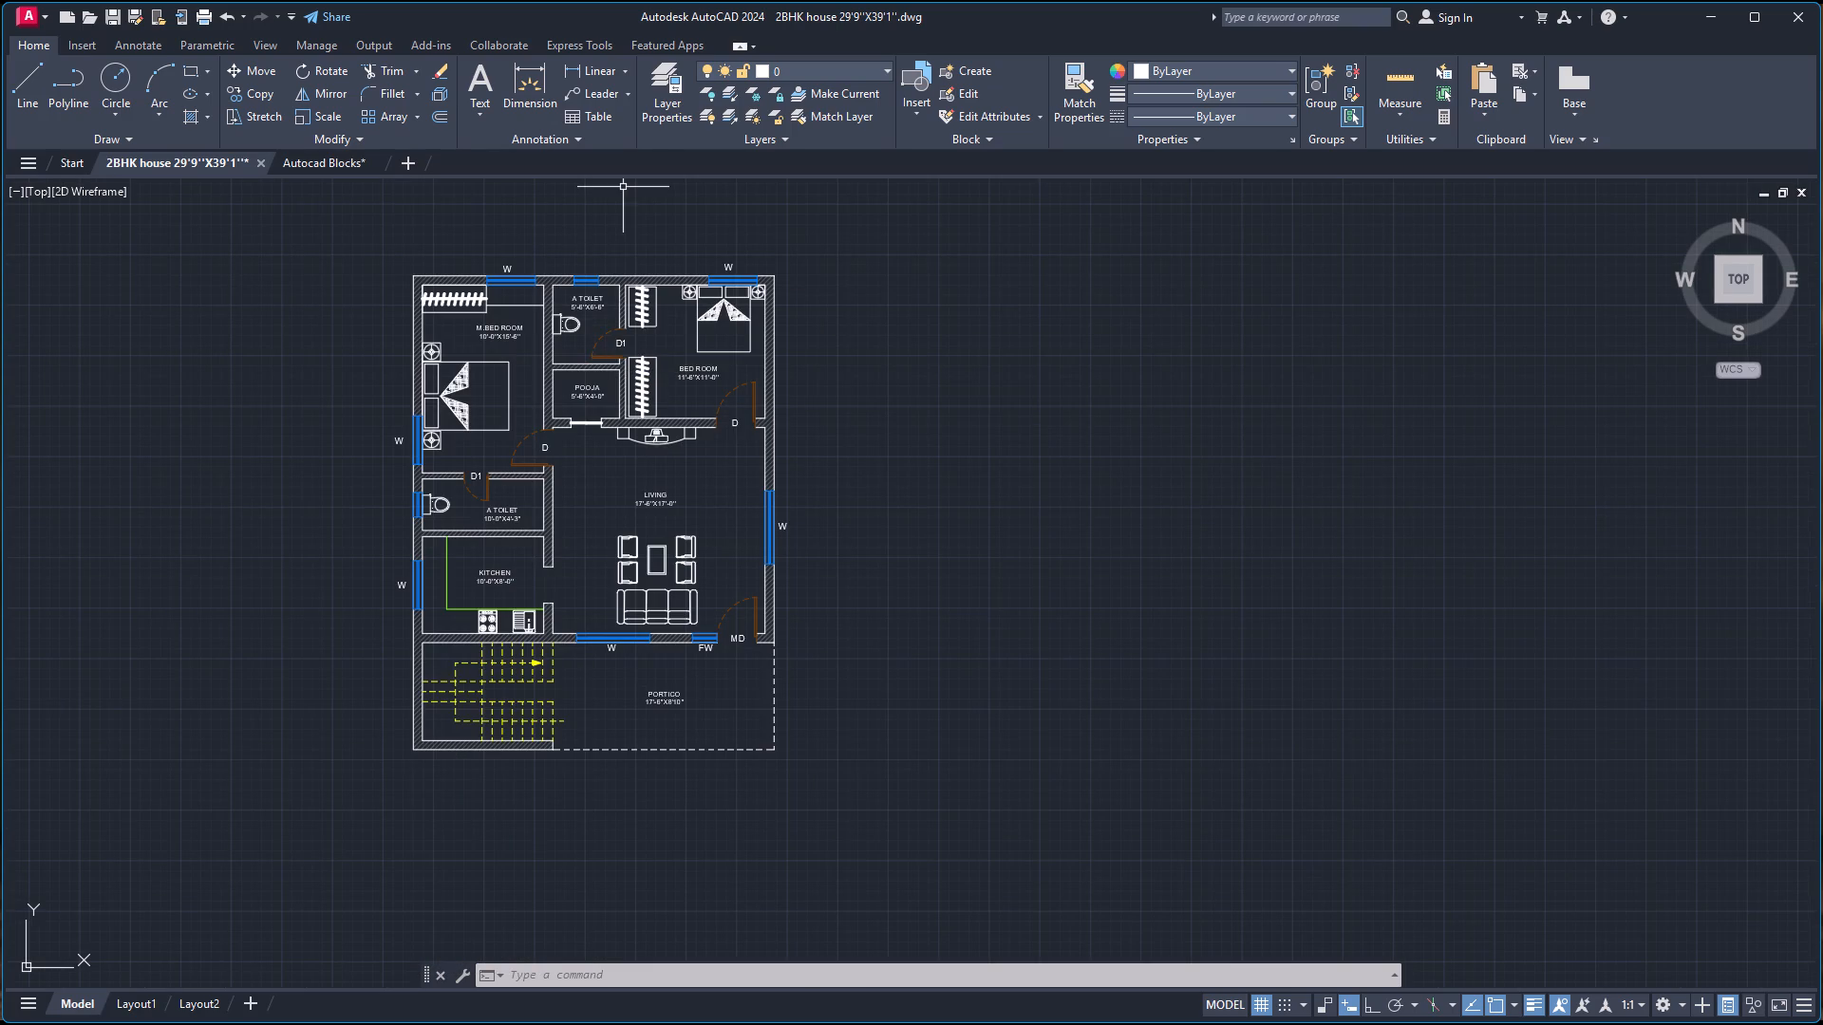
click(520, 94)
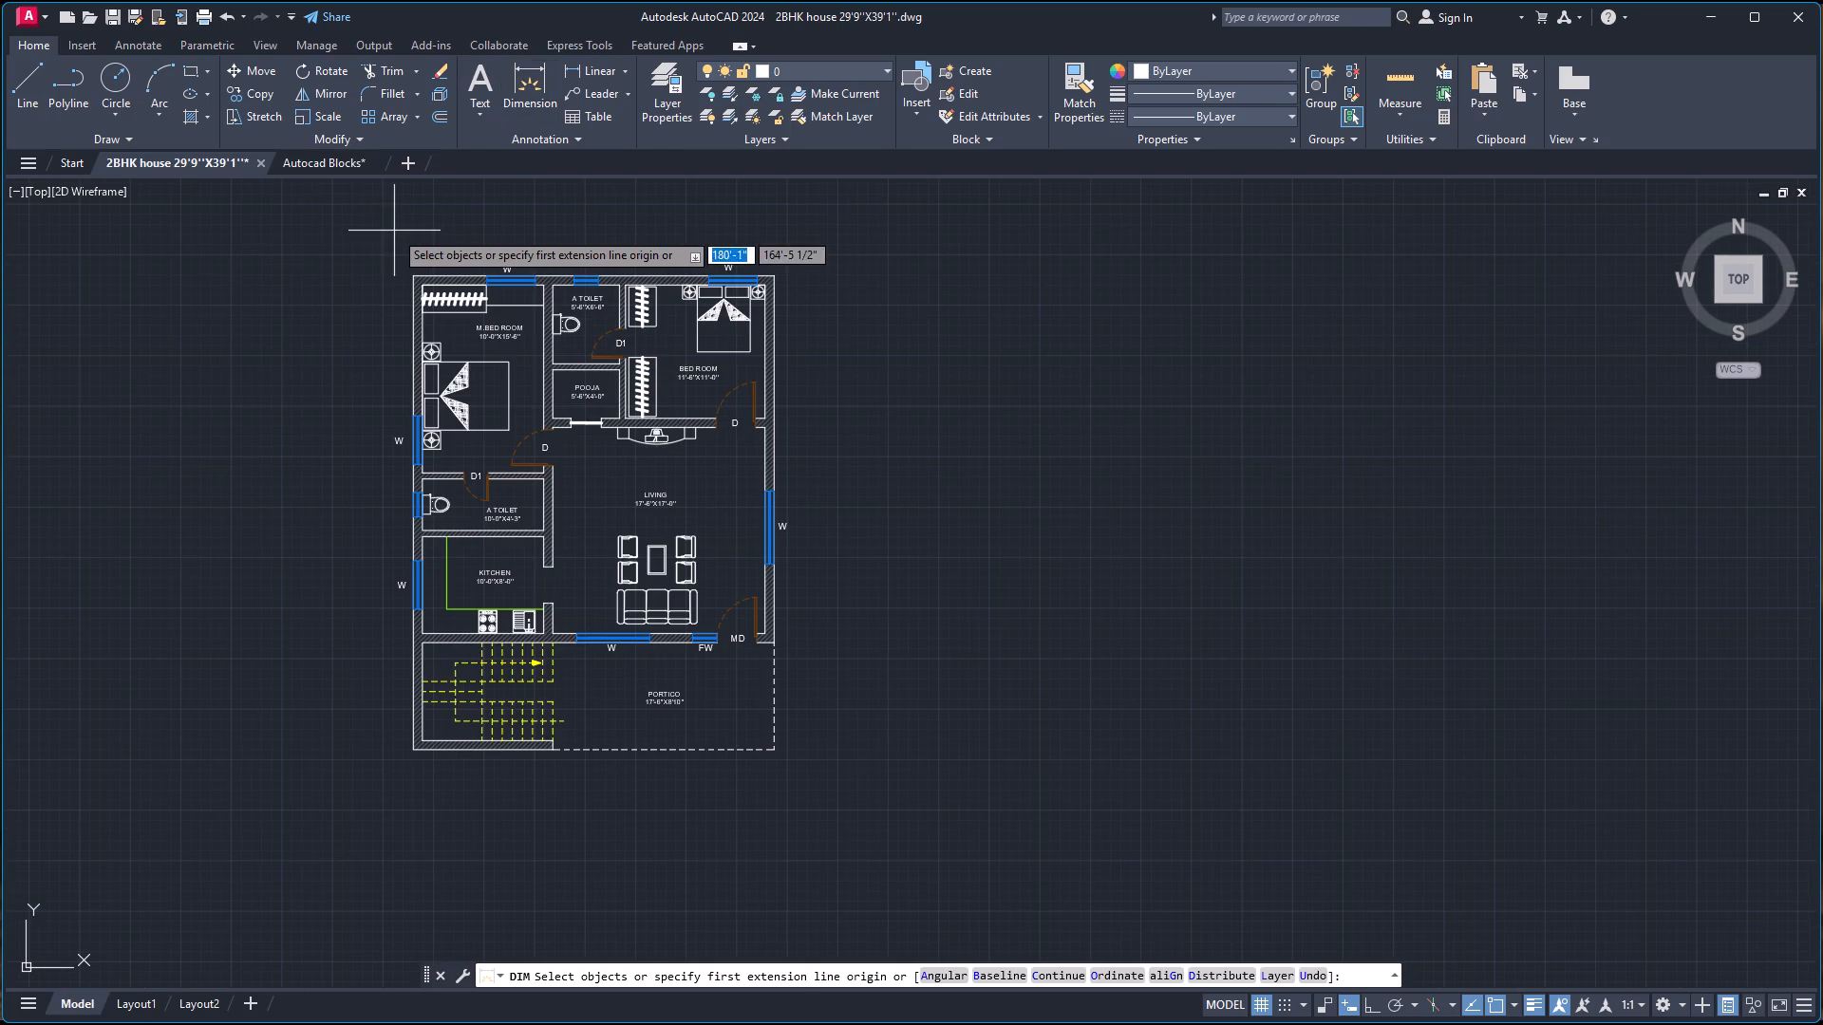
scroll(407, 253, up, 2)
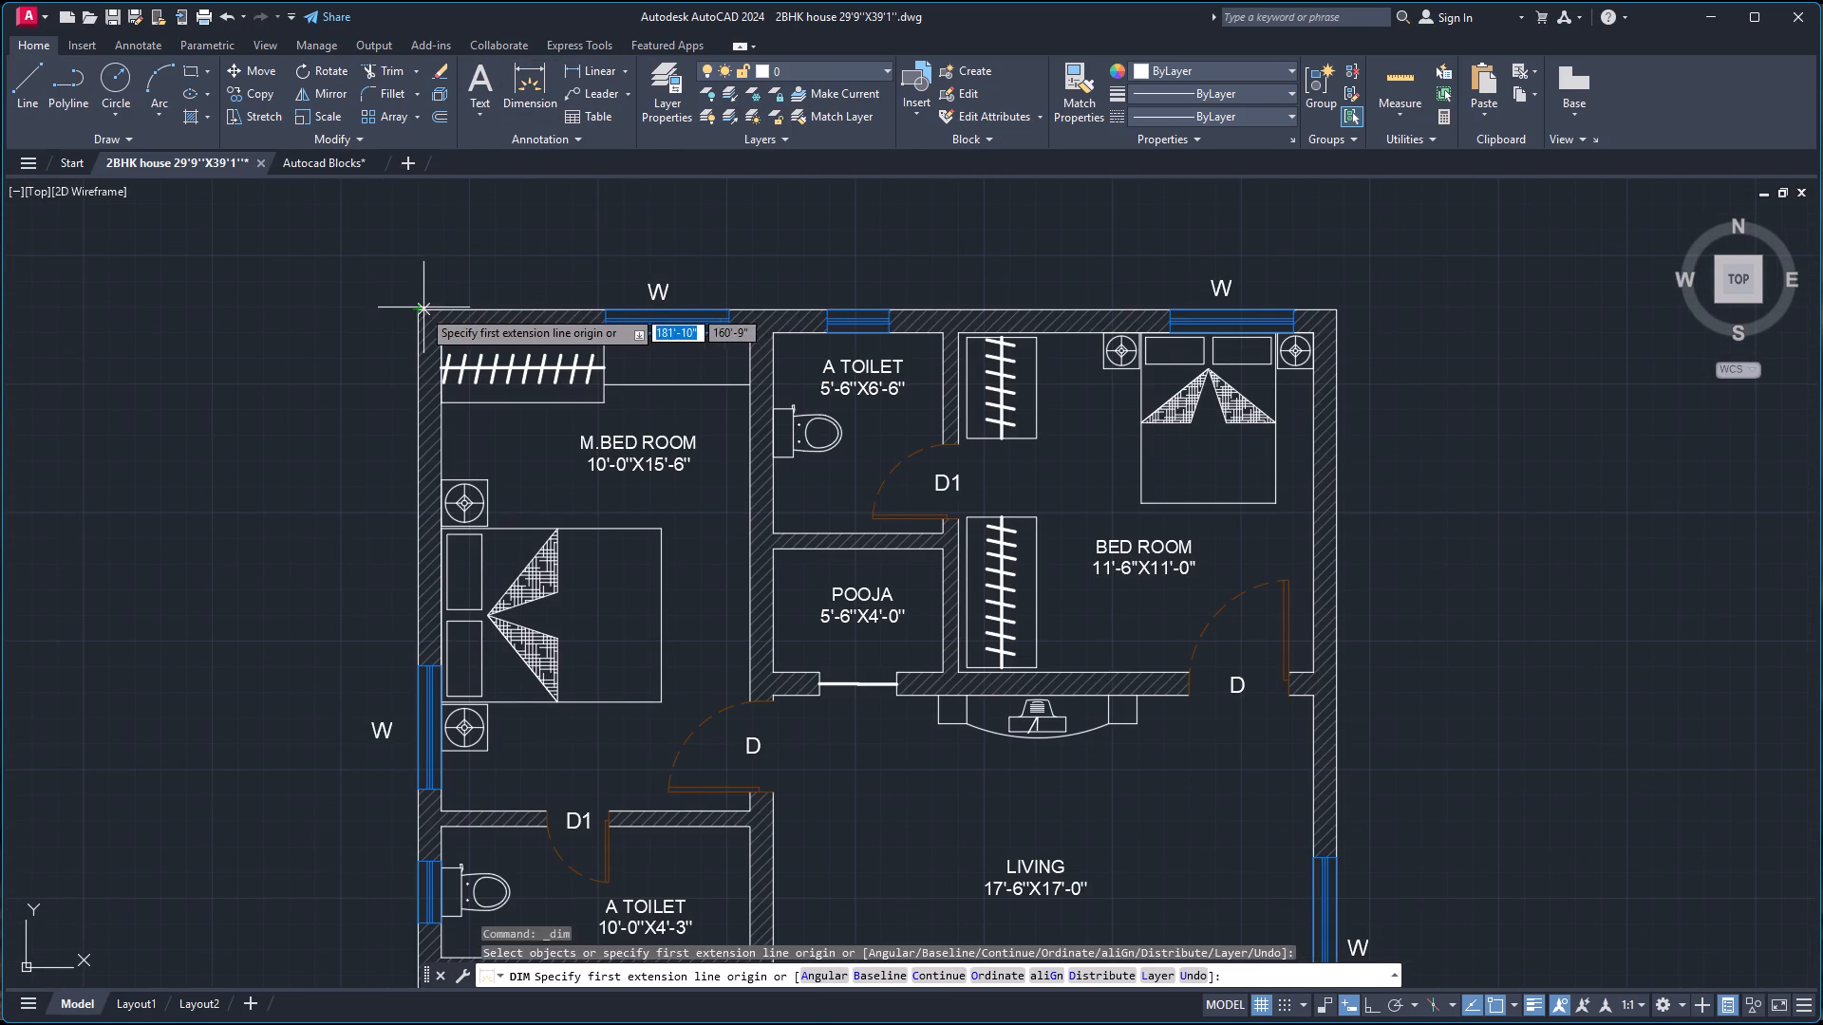
click(420, 308)
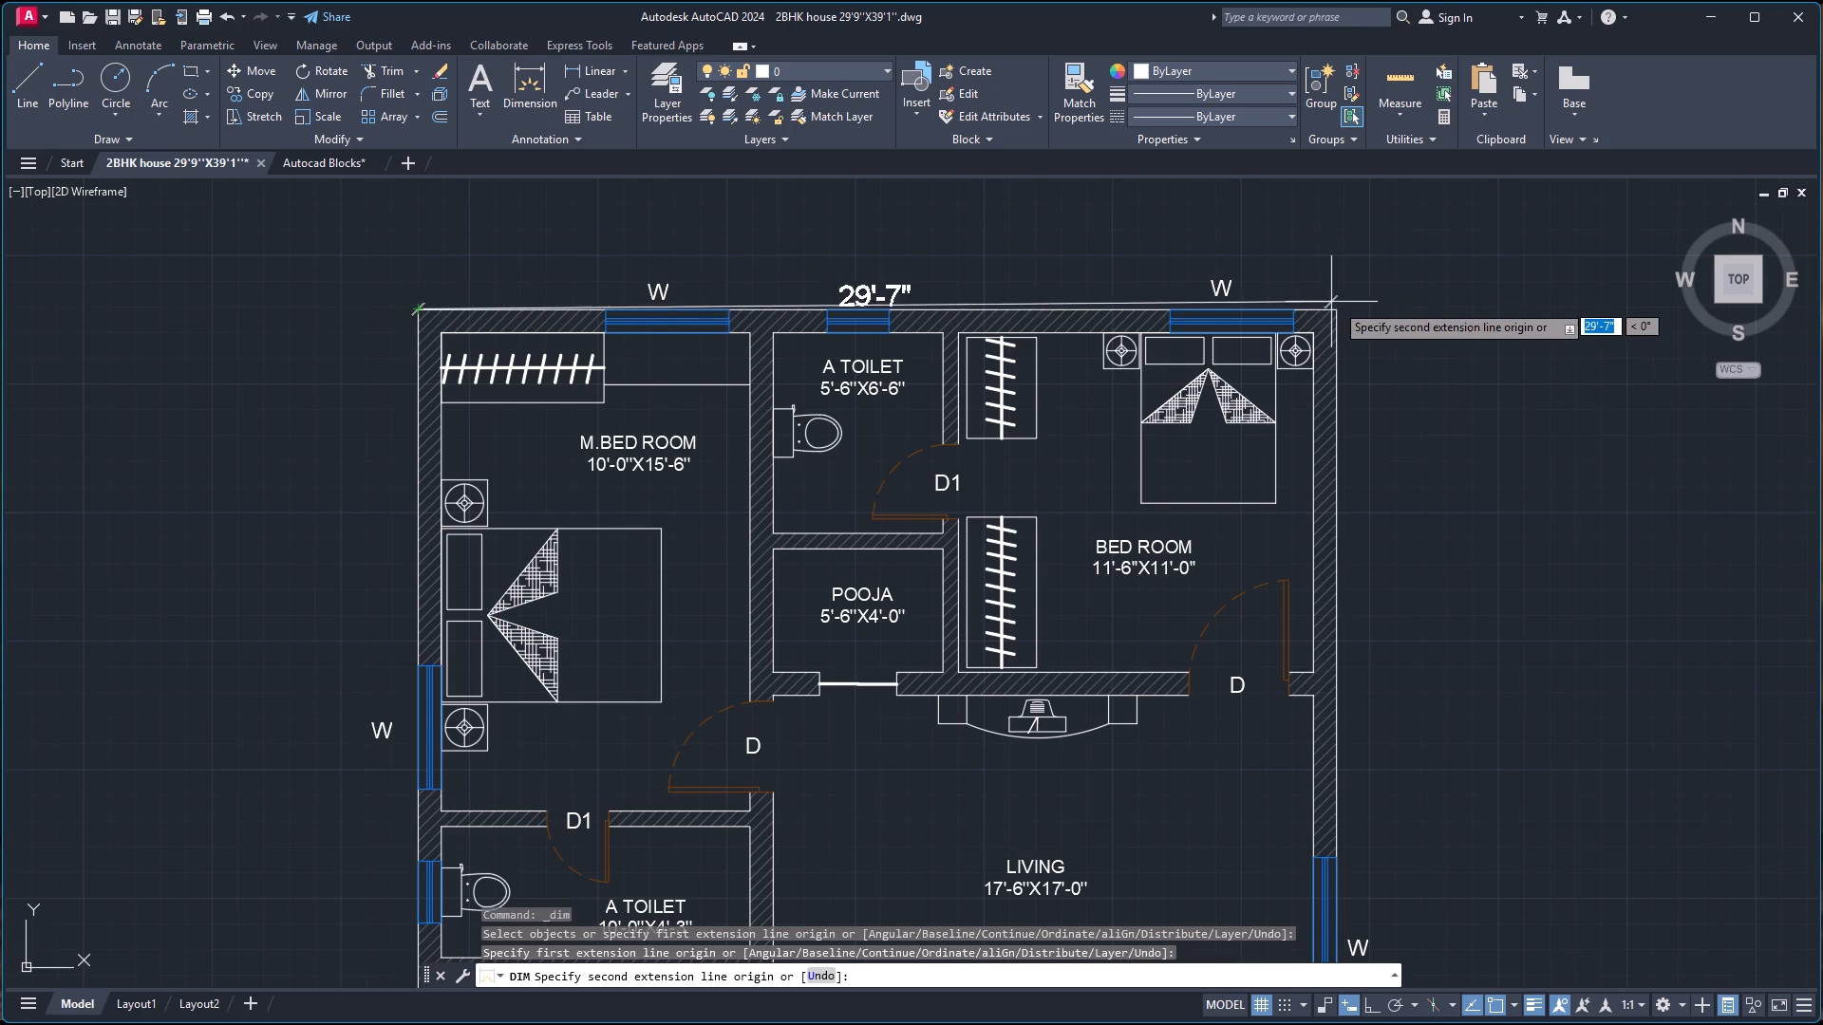
click(1339, 309)
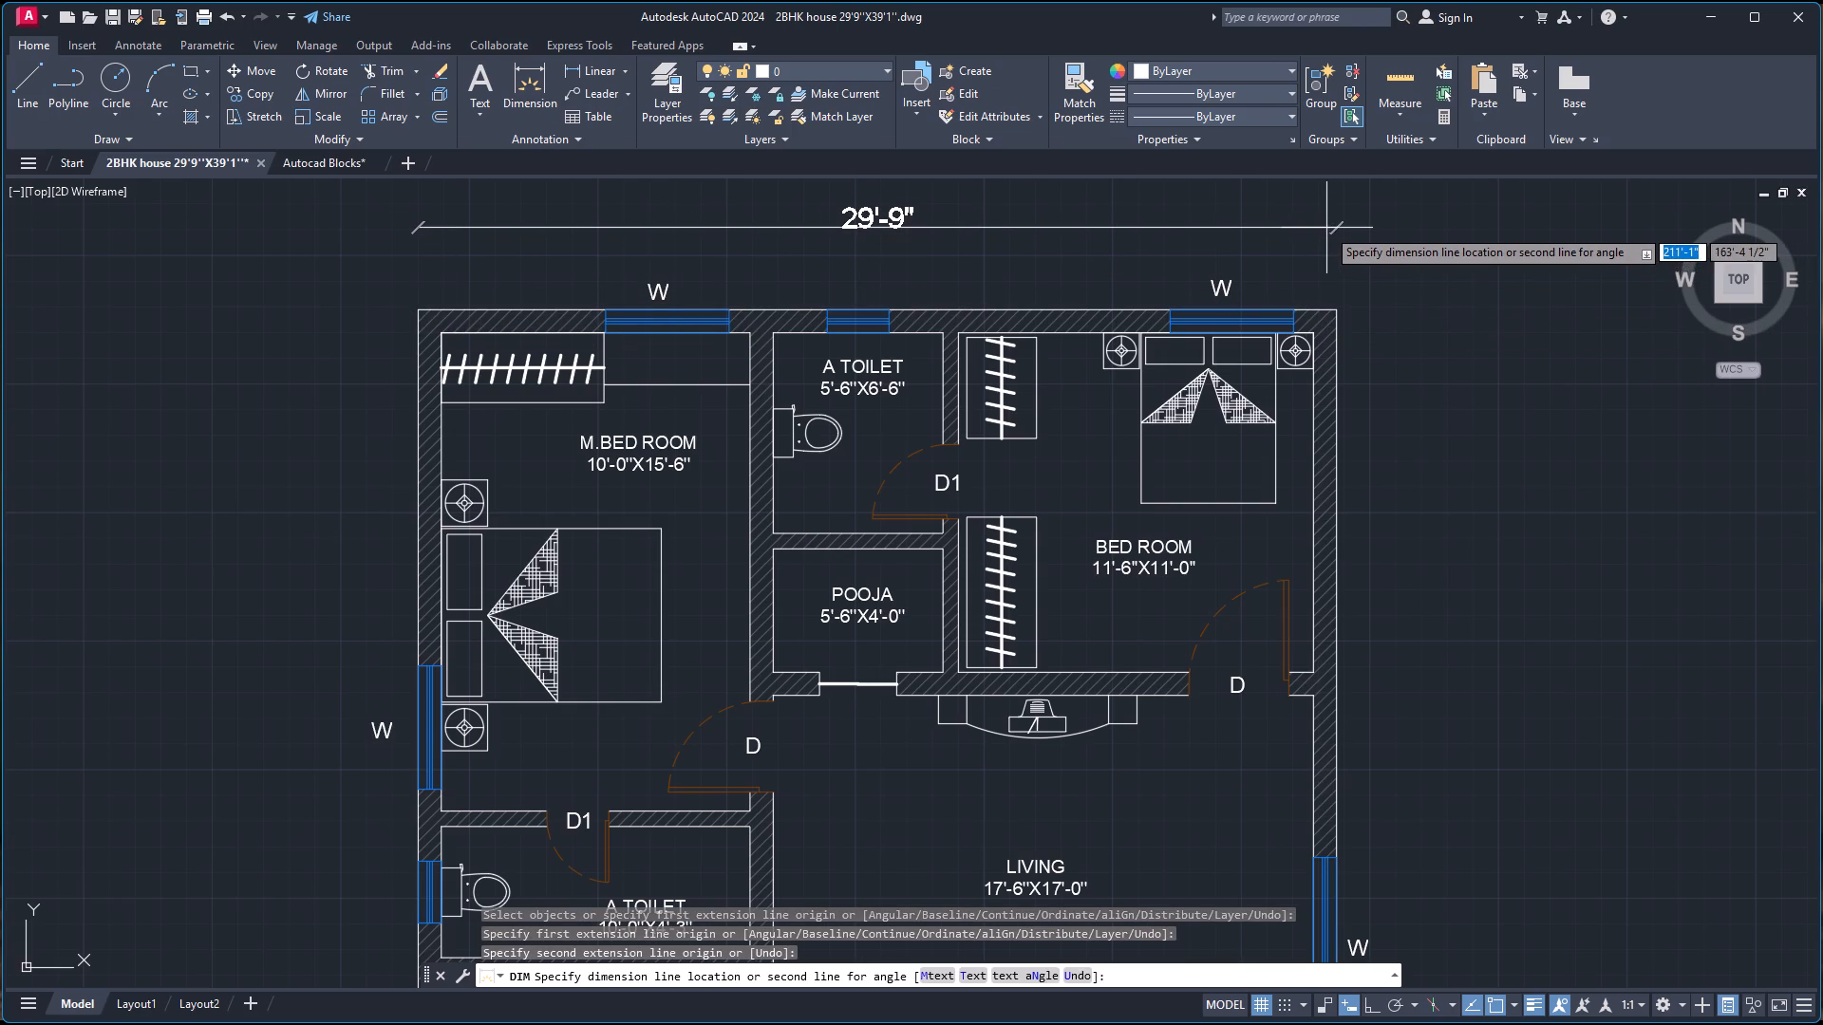
click(1337, 229)
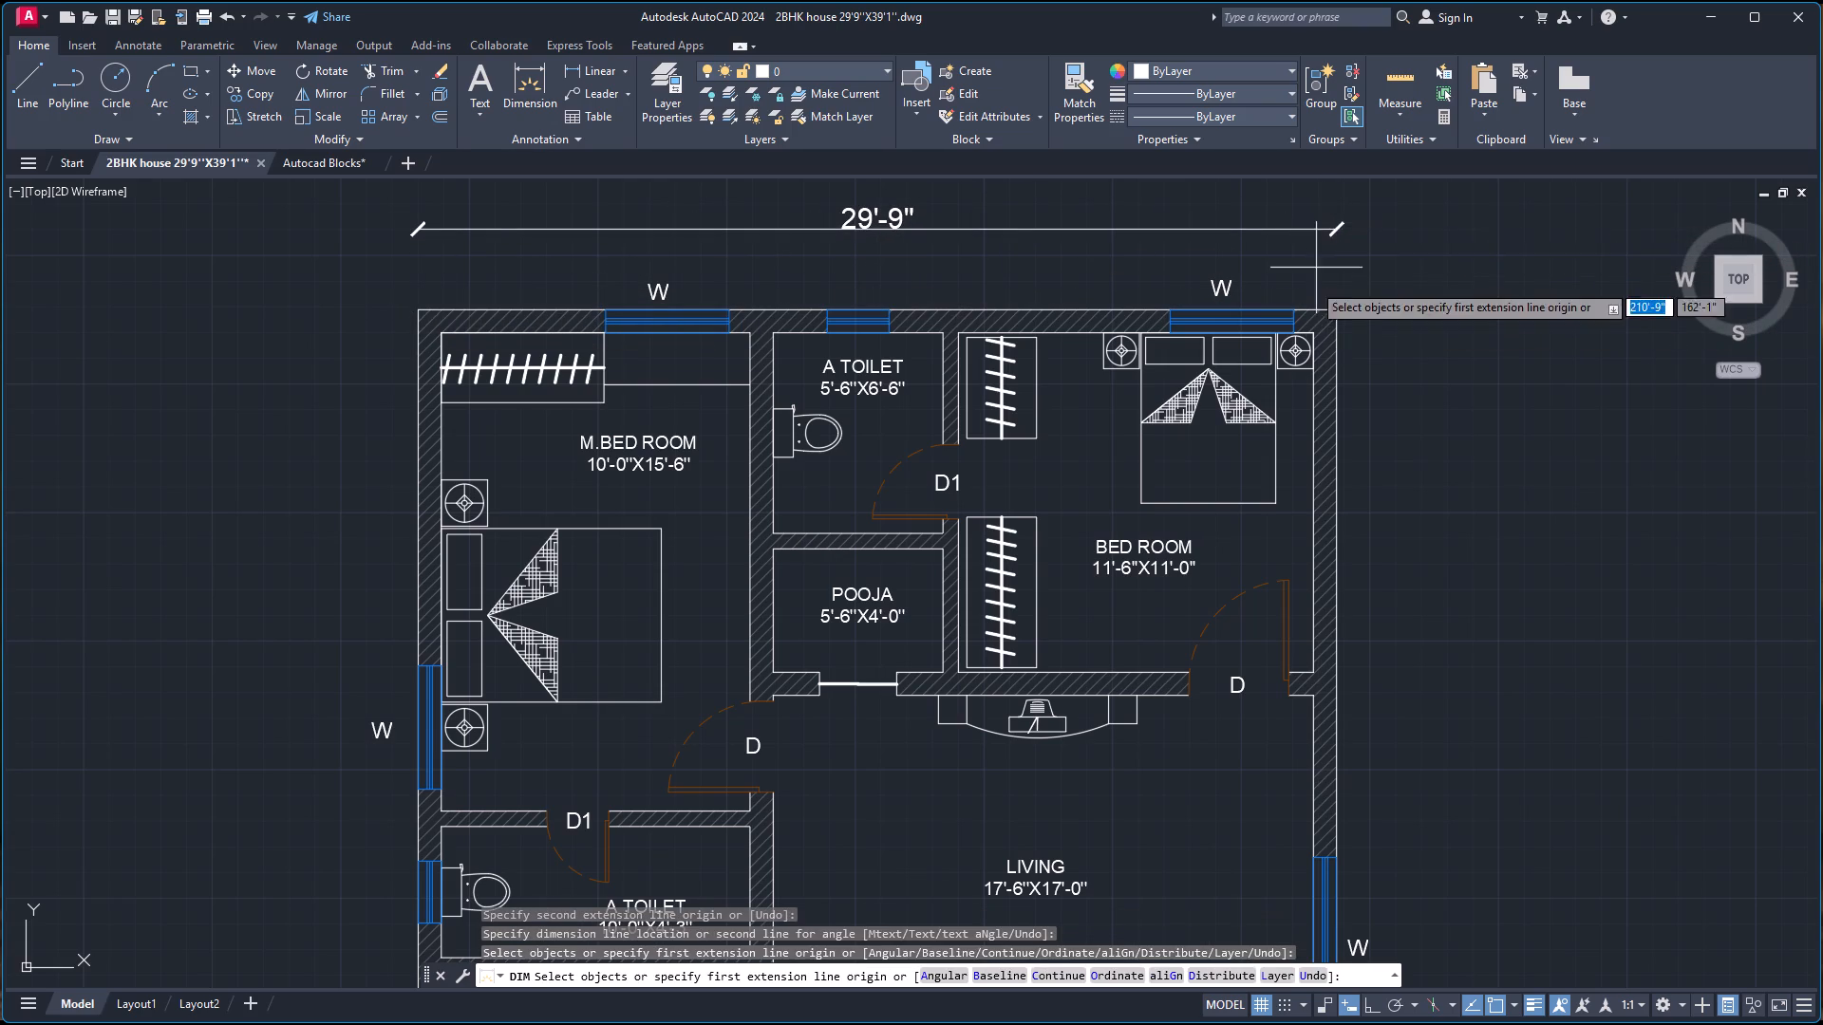
Dimension the house's overall length between the outer northwest and southwest corners, placing it just west of the outer wall.
scroll(1299, 314, down, 1)
scroll(1104, 377, down, 2)
scroll(1056, 363, up, 2)
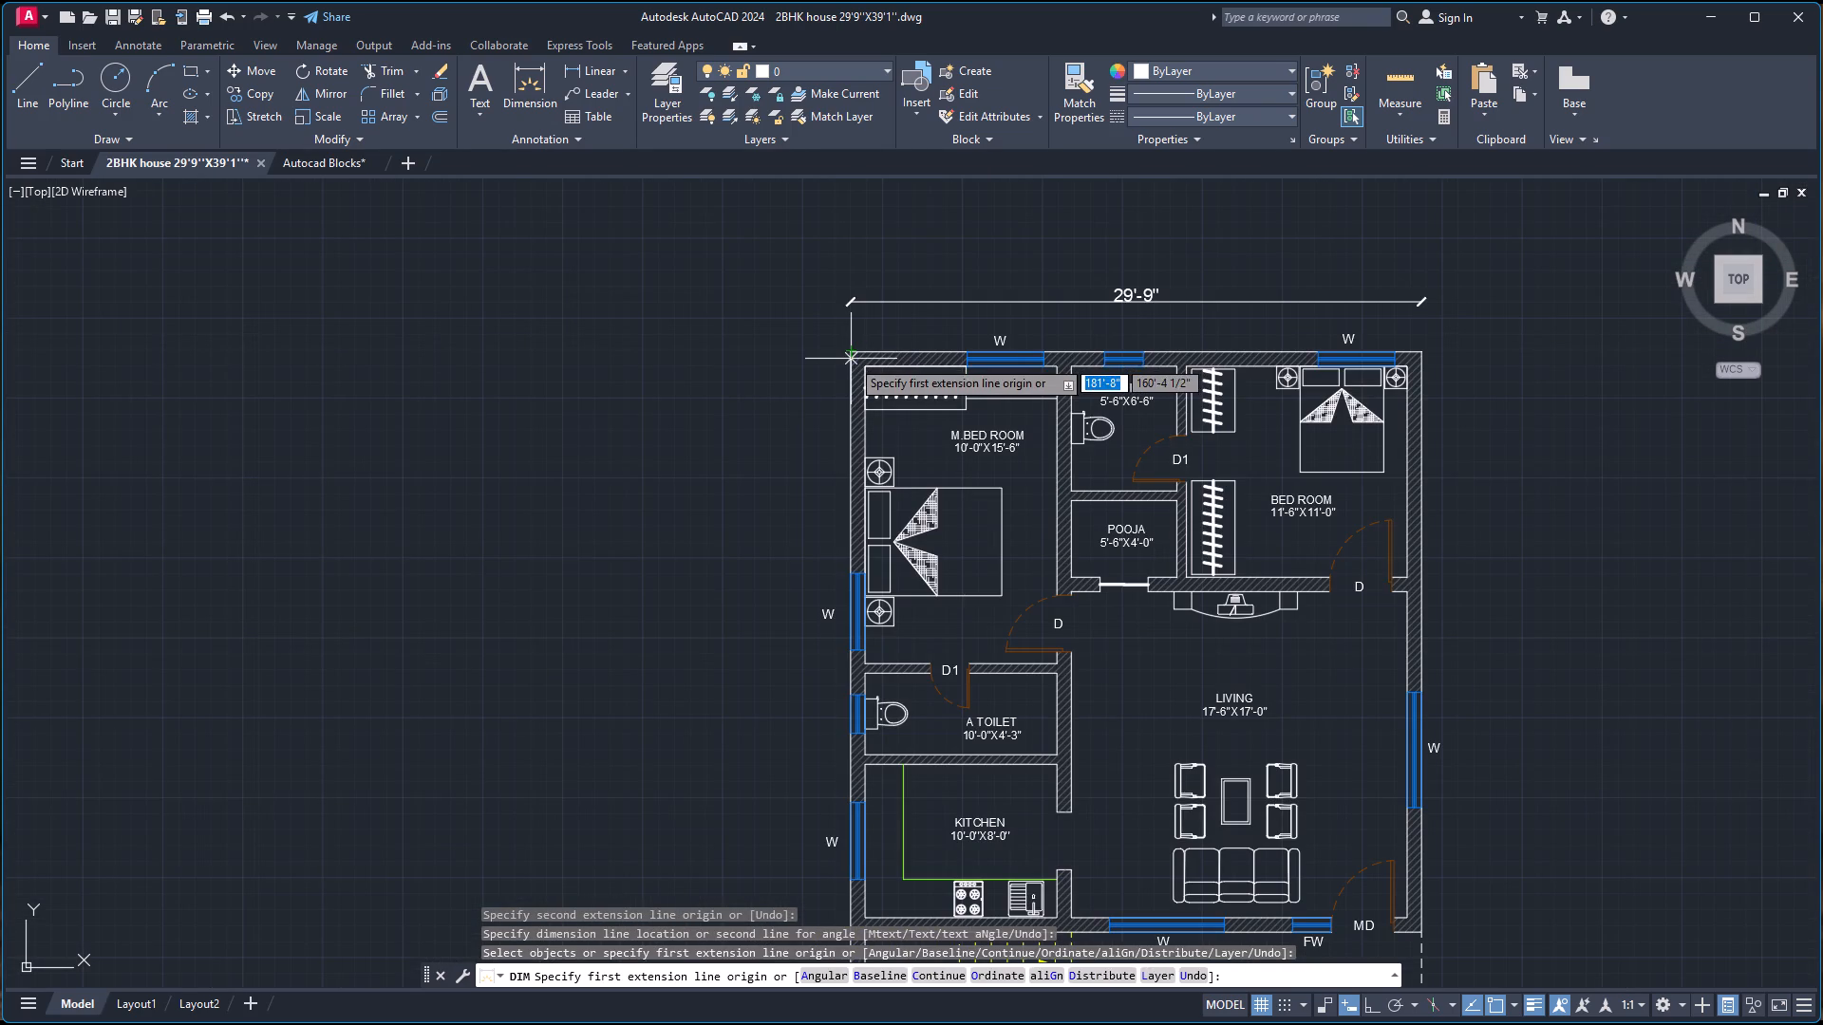
click(851, 353)
scroll(855, 373, down, 4)
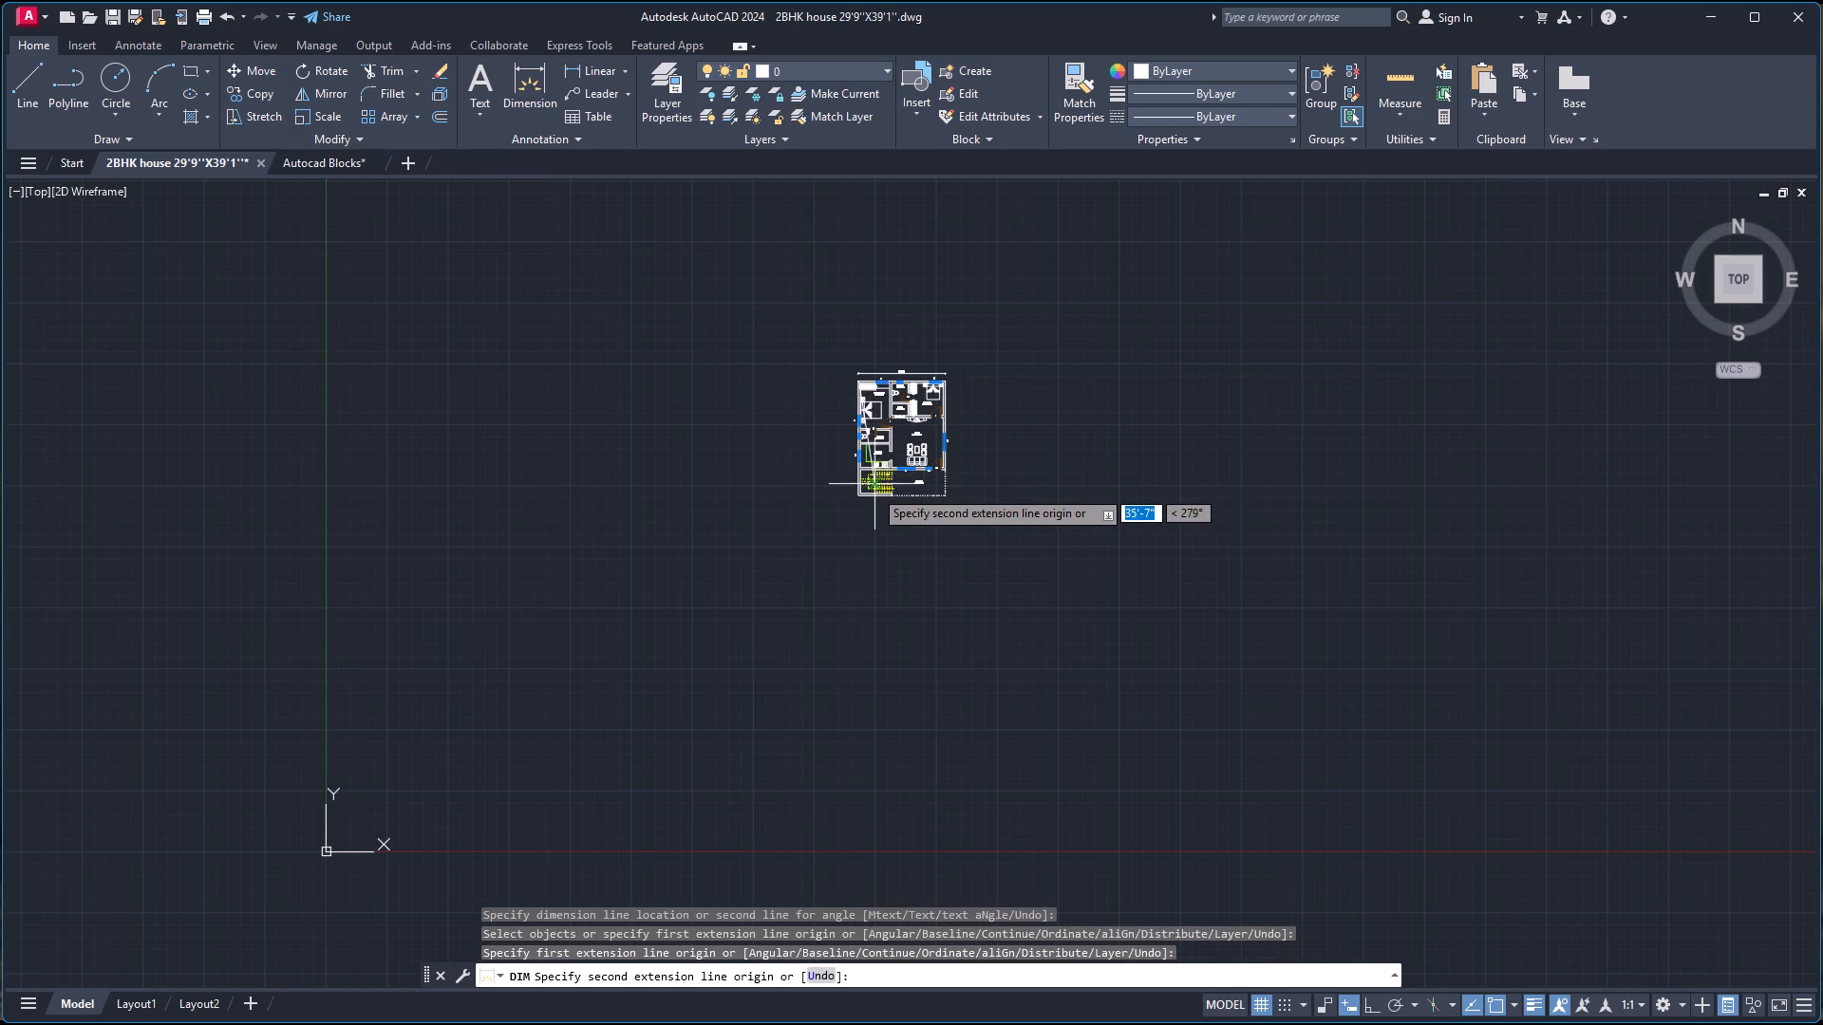
scroll(867, 500, down, 1)
scroll(852, 511, up, 4)
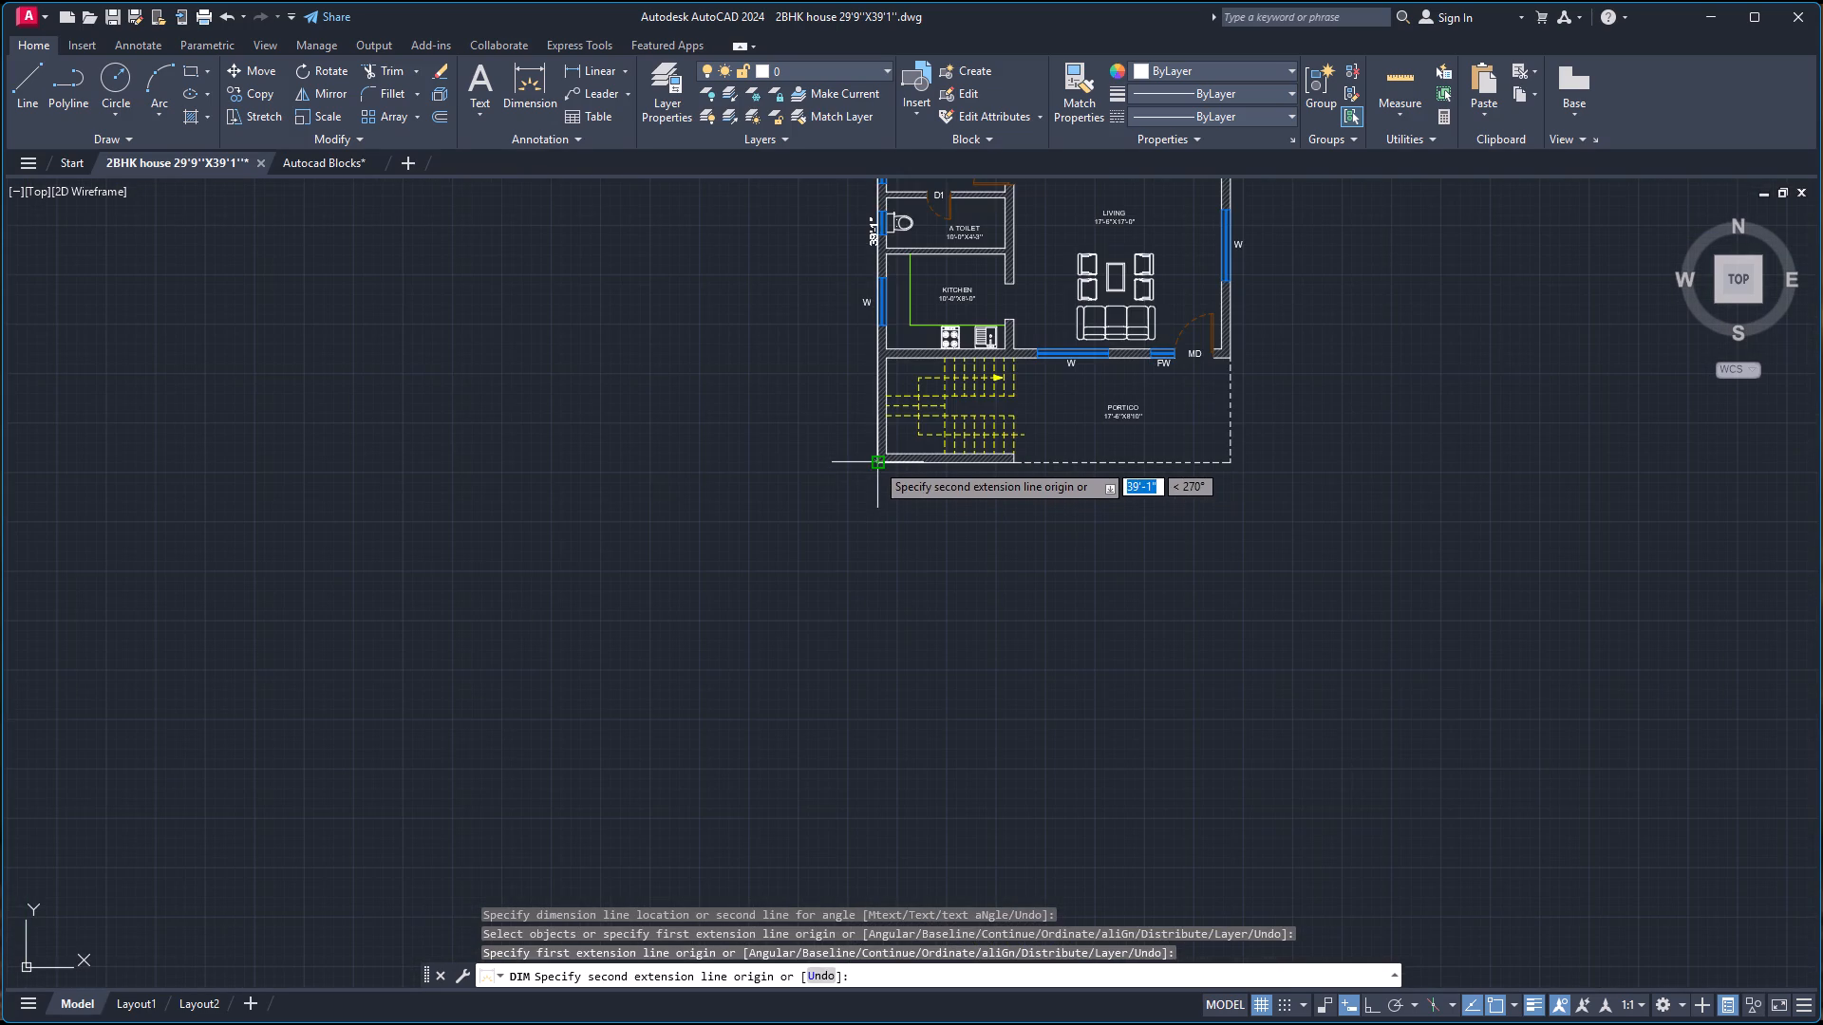
click(875, 462)
click(852, 464)
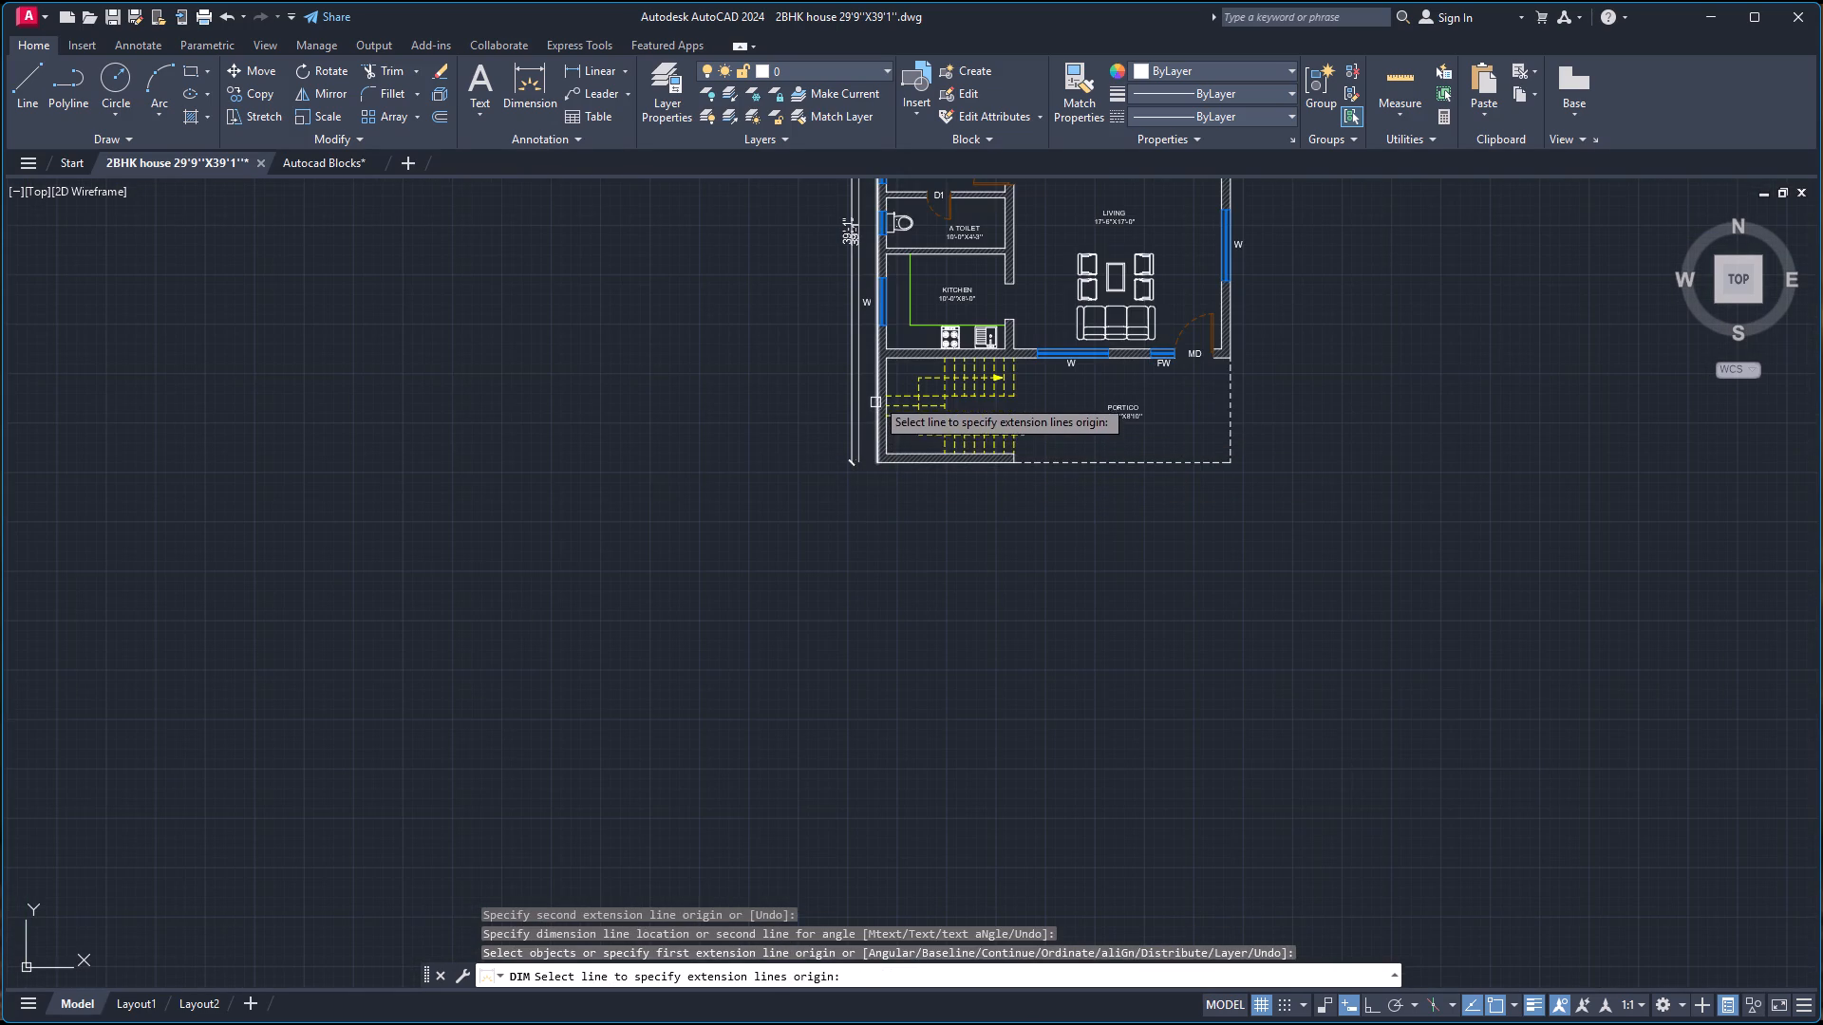
End dimensioning and save the drawing.
scroll(879, 382, down, 2)
scroll(904, 252, up, 2)
scroll(902, 245, down, 1)
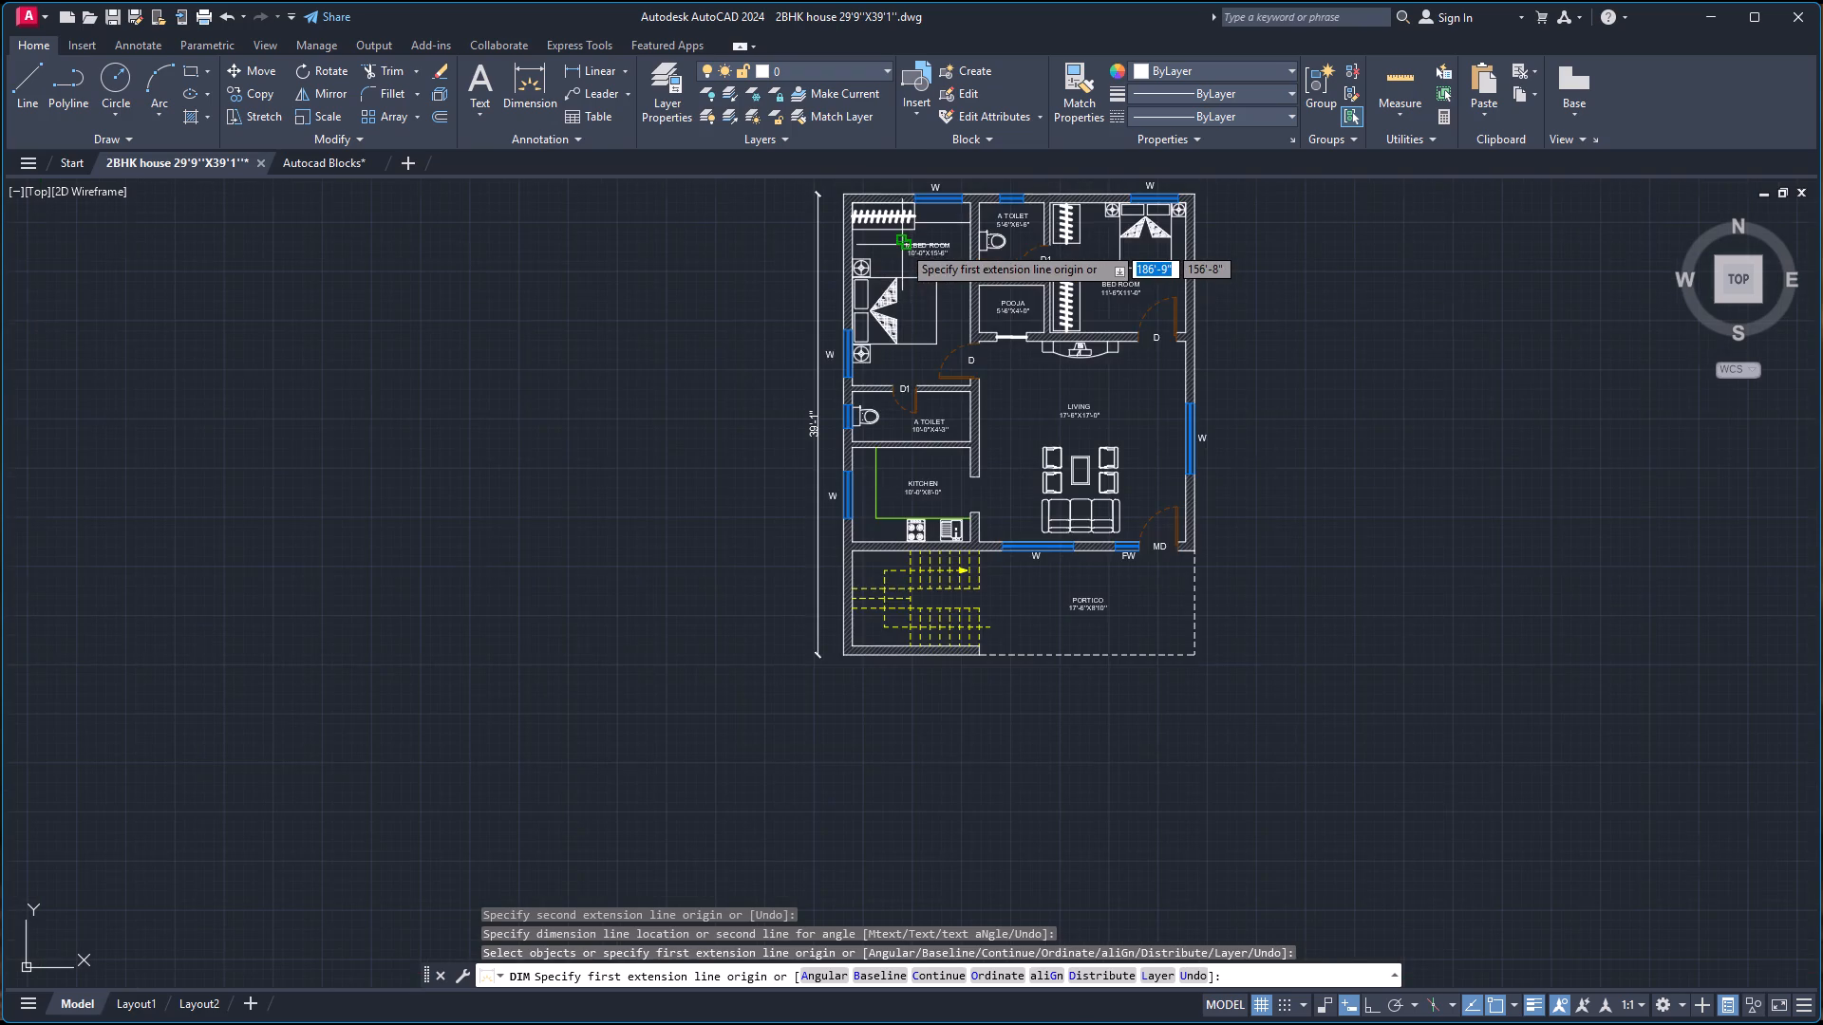
scroll(902, 245, down, 1)
scroll(876, 189, up, 2)
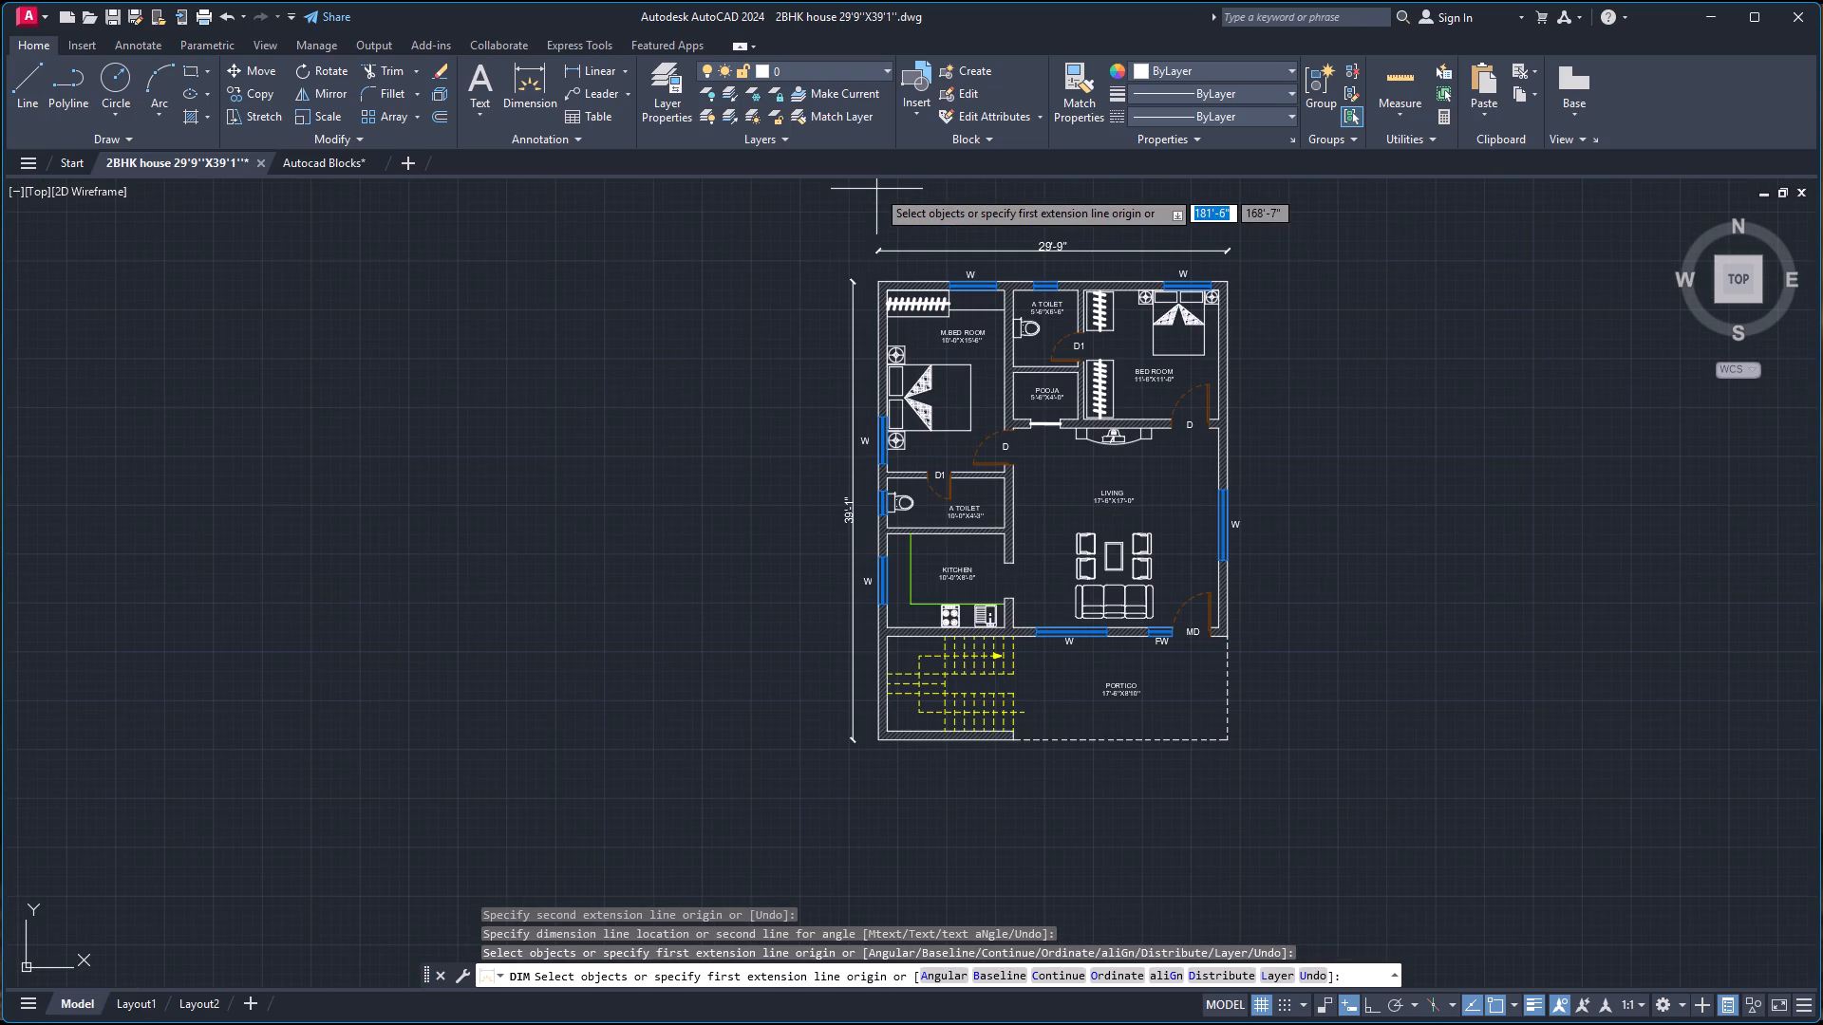
key(p)
key(BackSpace)
key(BackSpace)
key(ctrl+s)
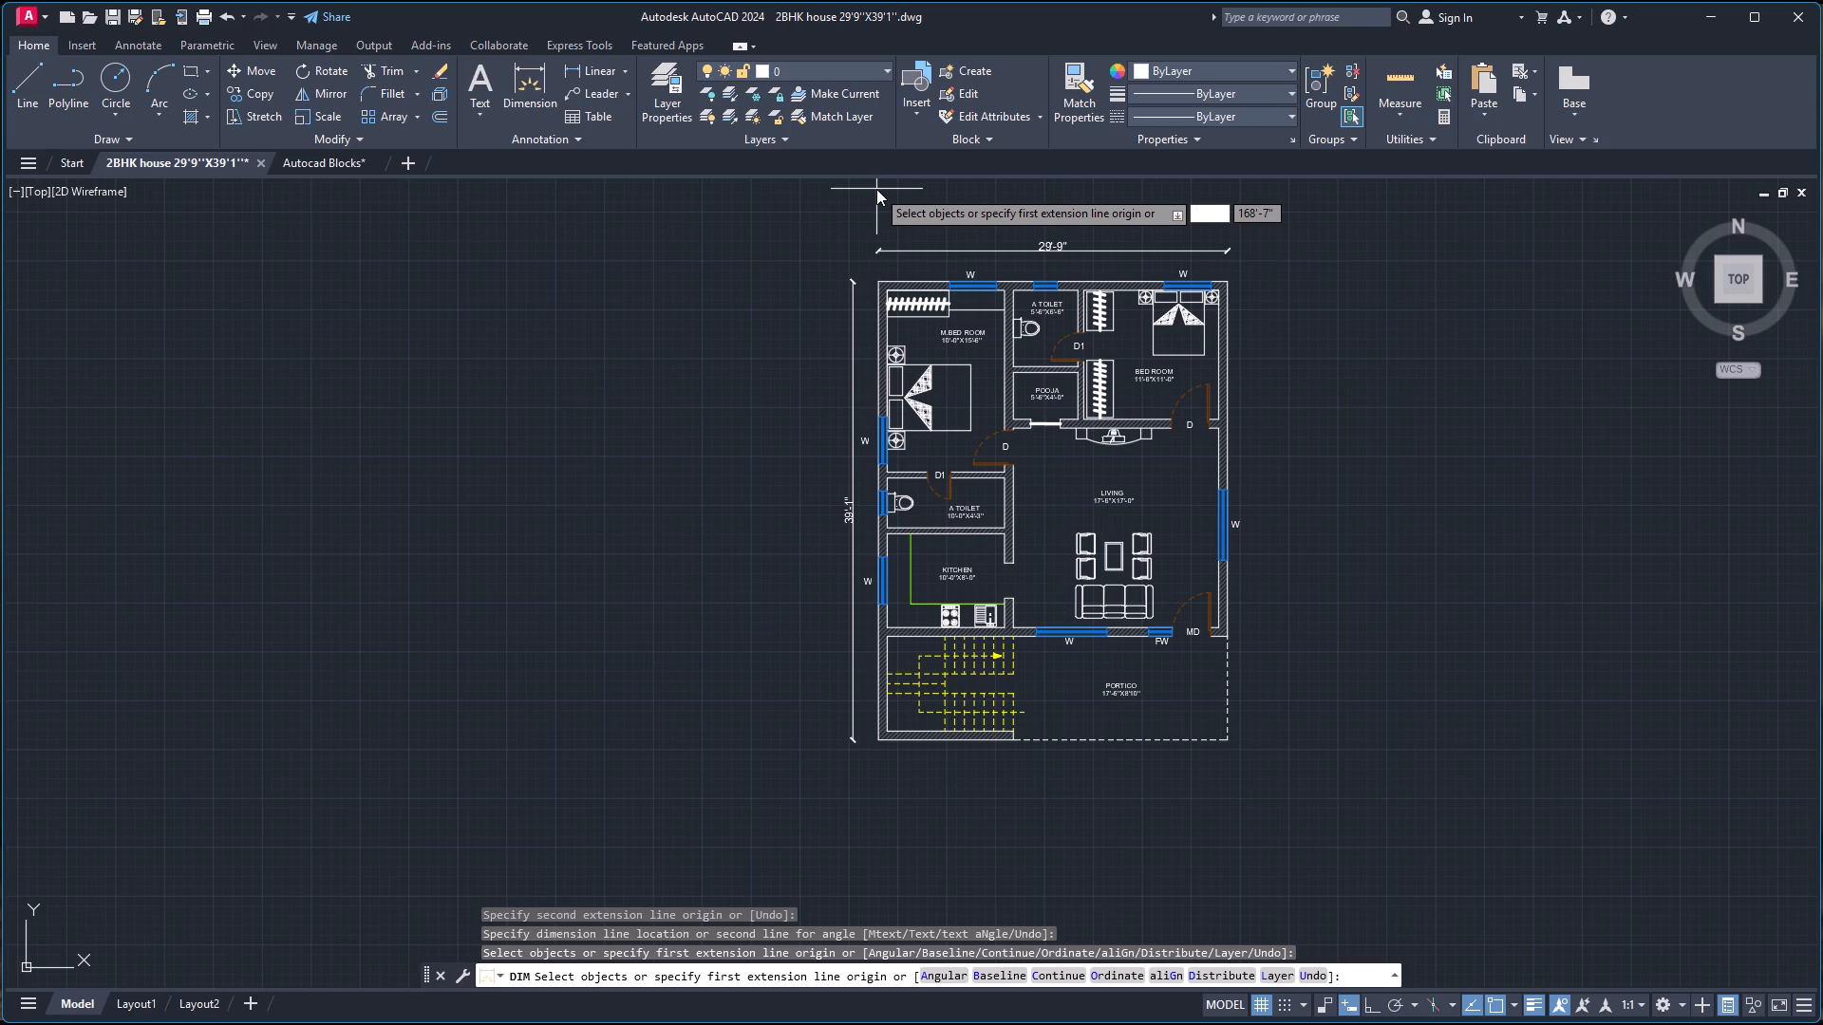
key(Escape)
key(ctrl+s)
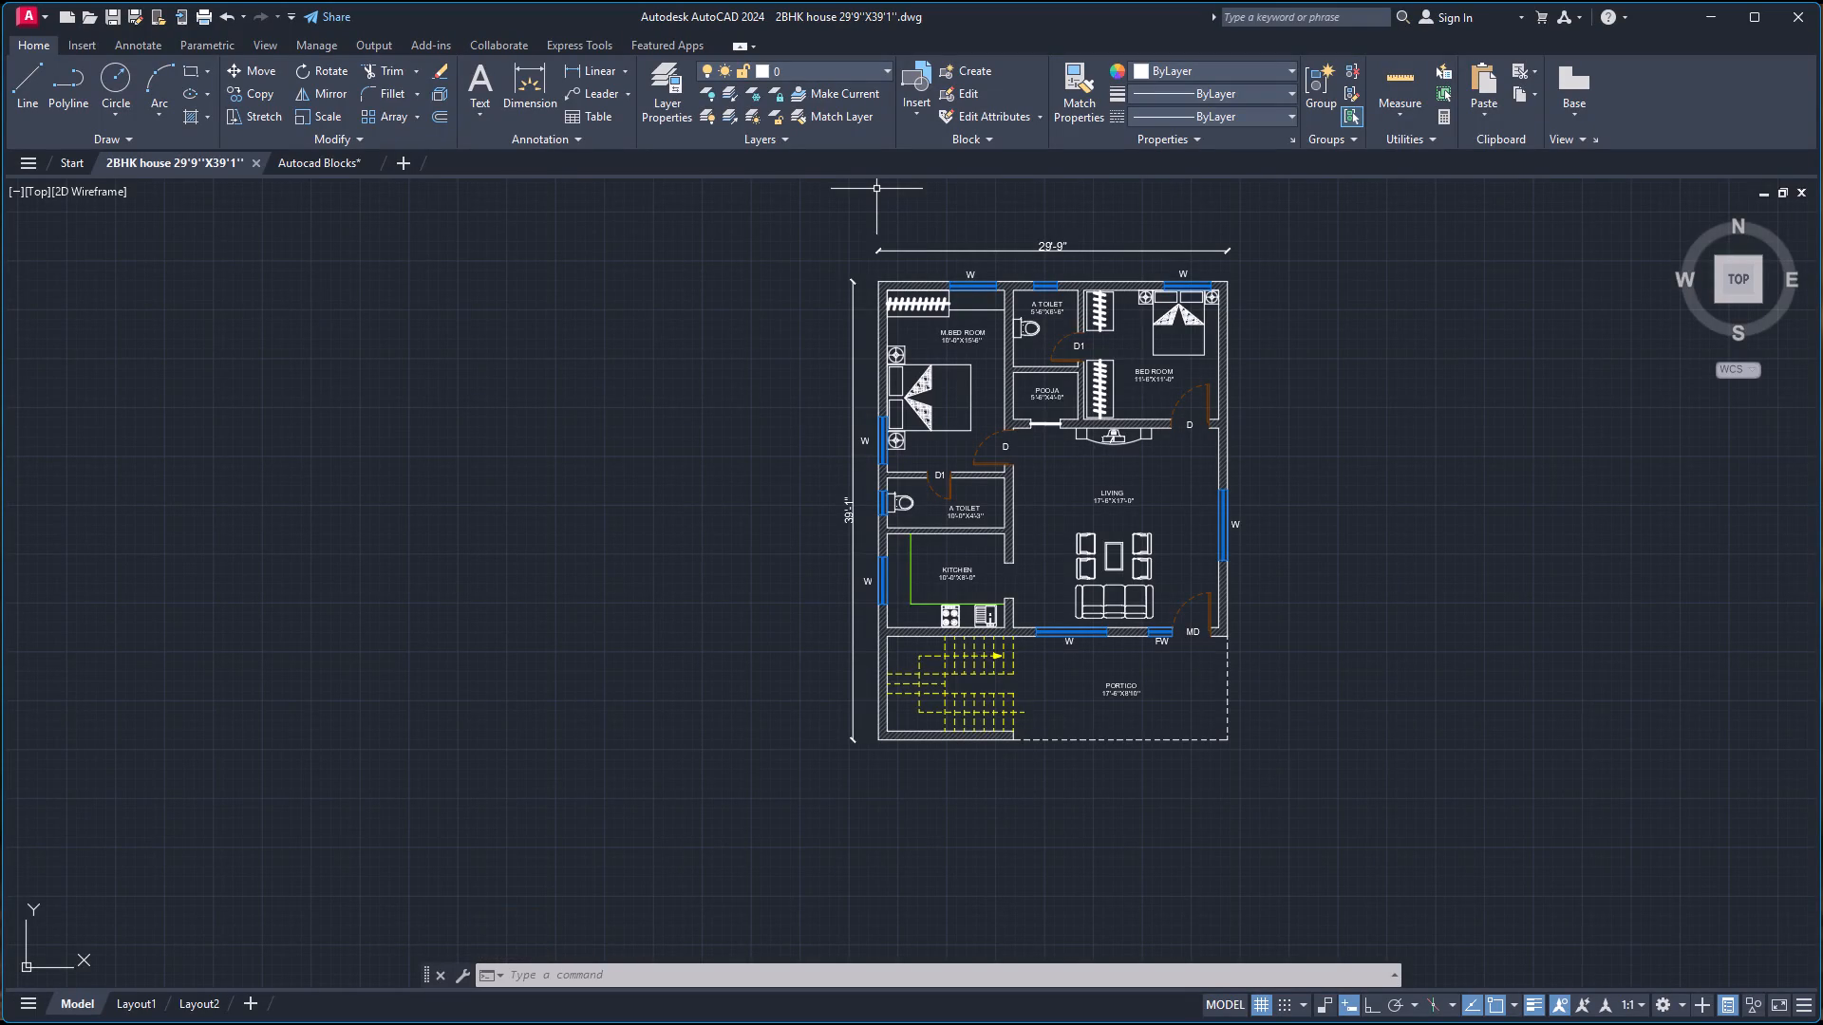
Start a plot with AutoCAD PDF (High Quality Print).pc3 on ISO full bleed A3 (420.00 x 297.00 MM) paper.
text(plot)
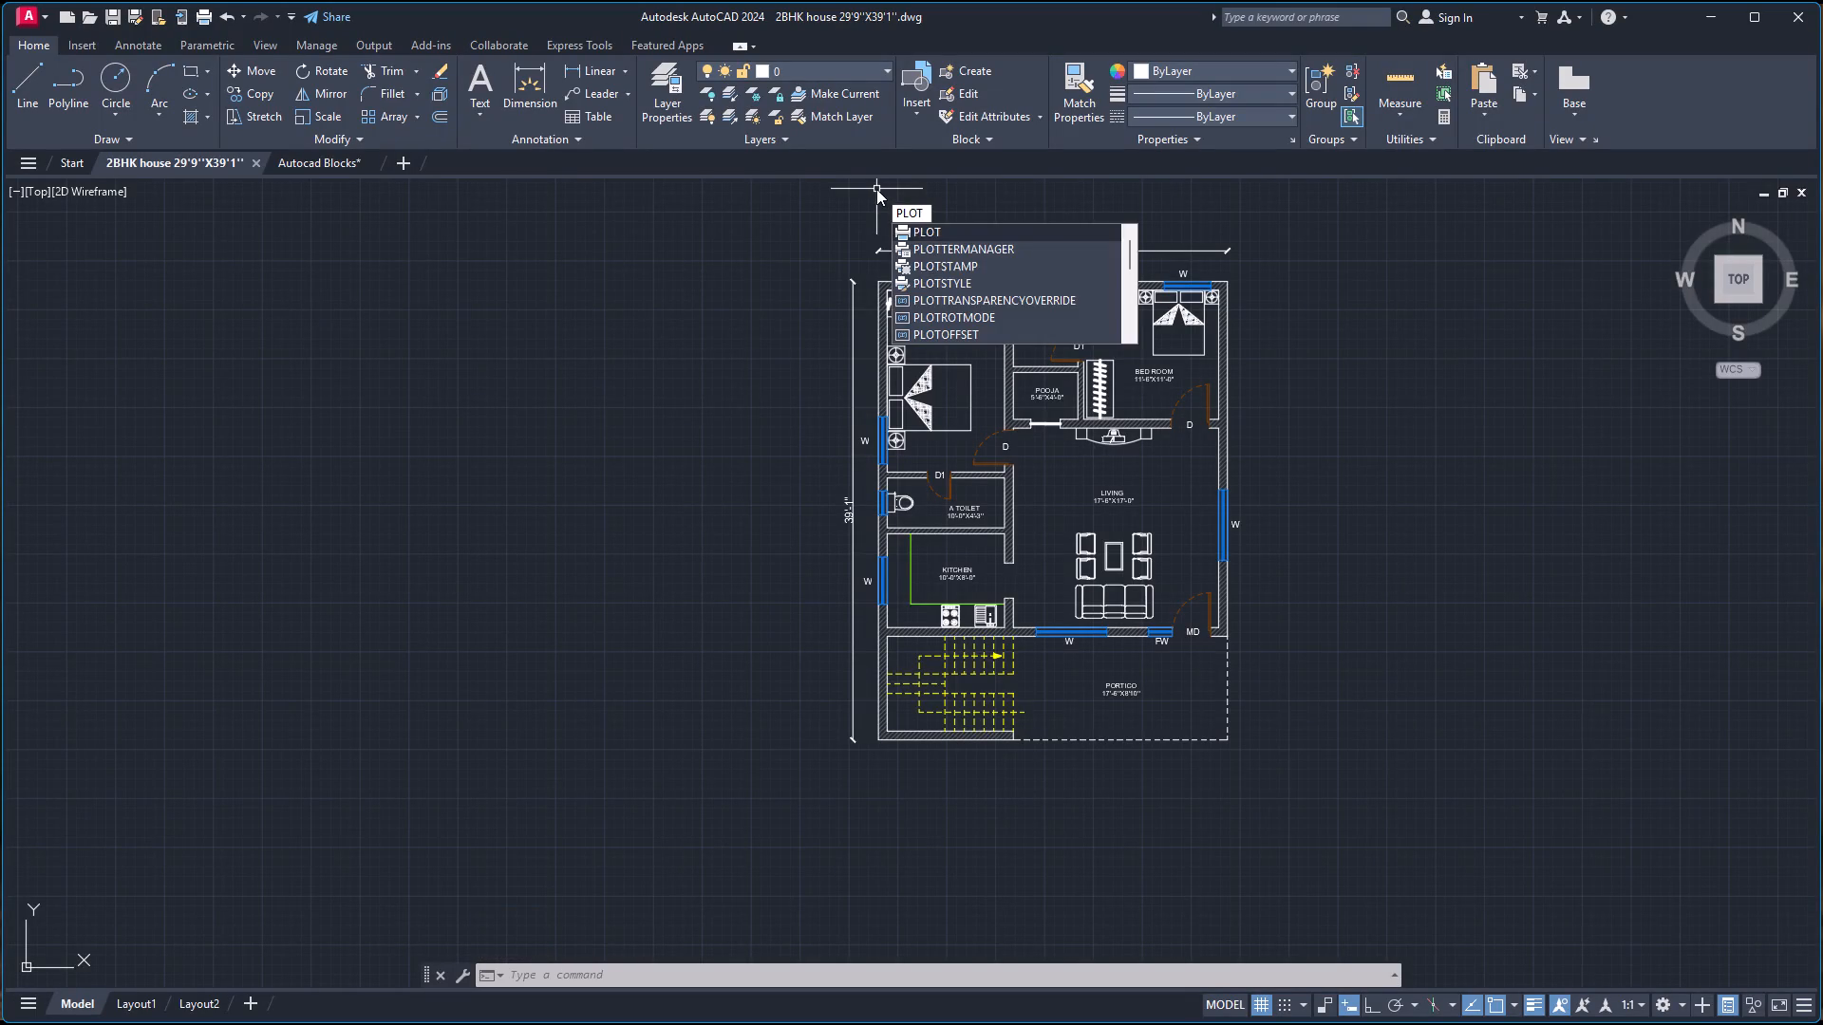
key(Return)
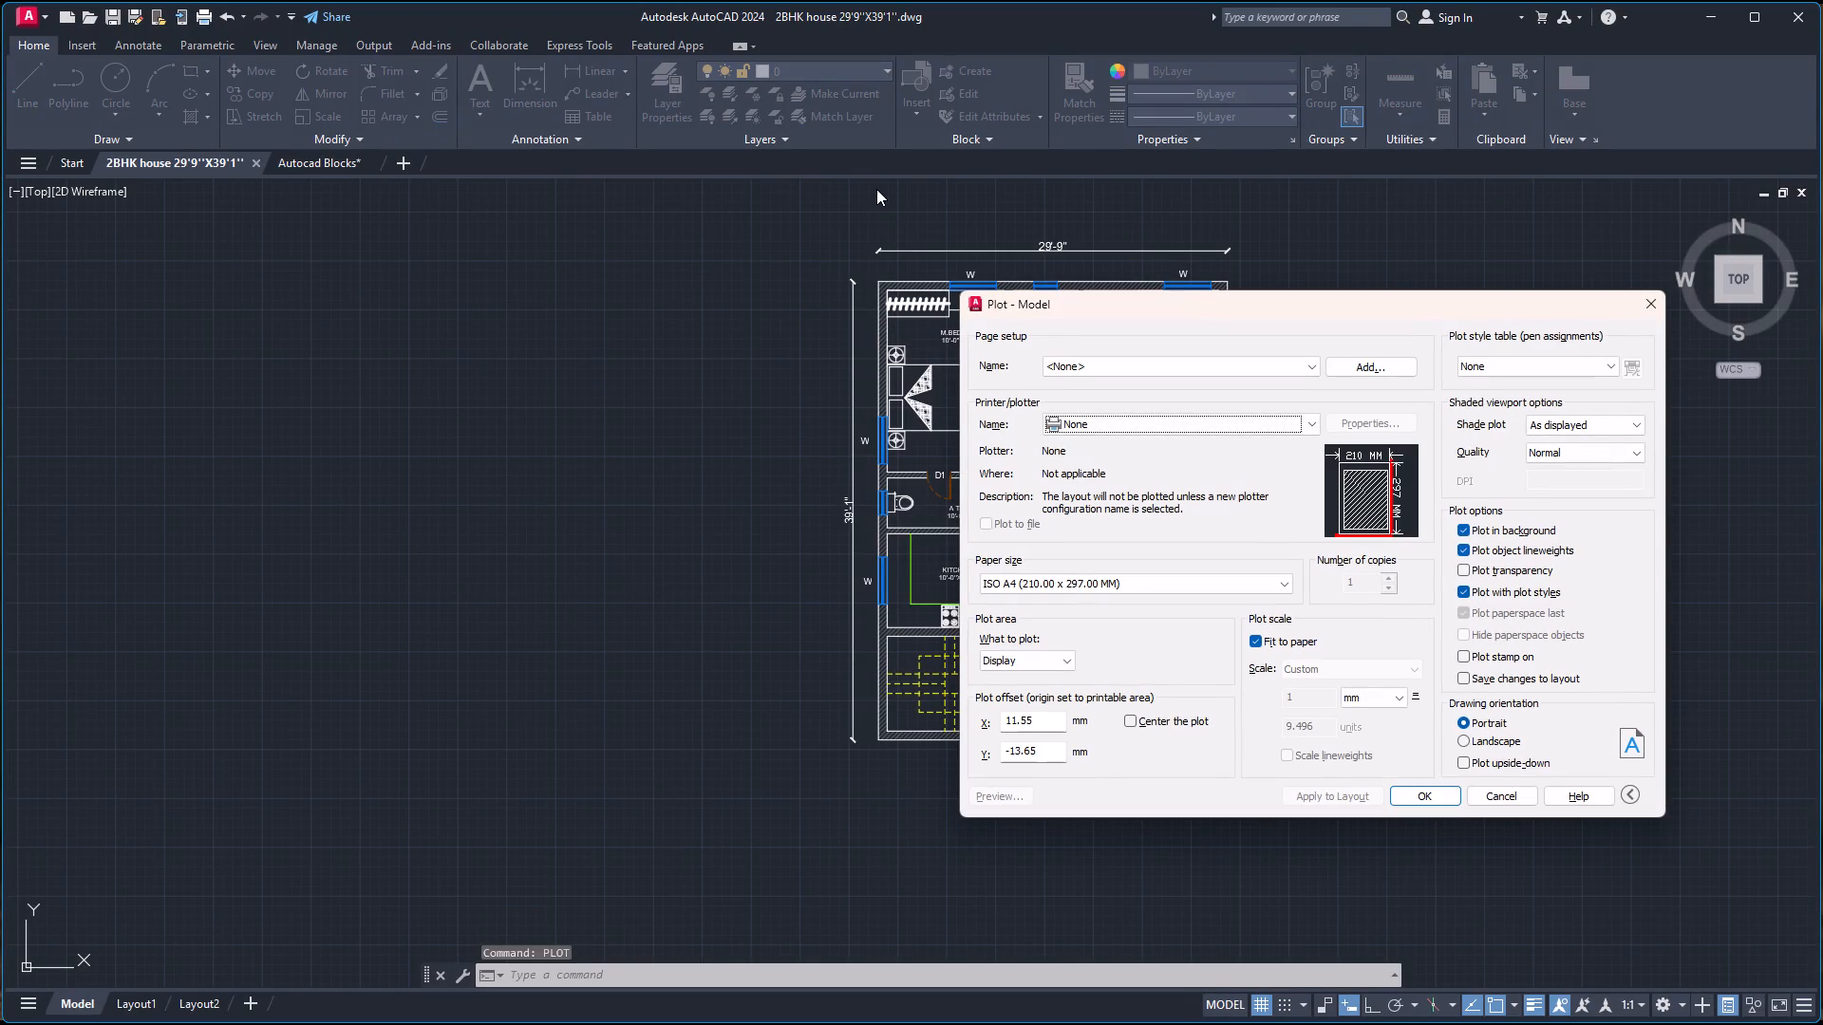
click(1223, 424)
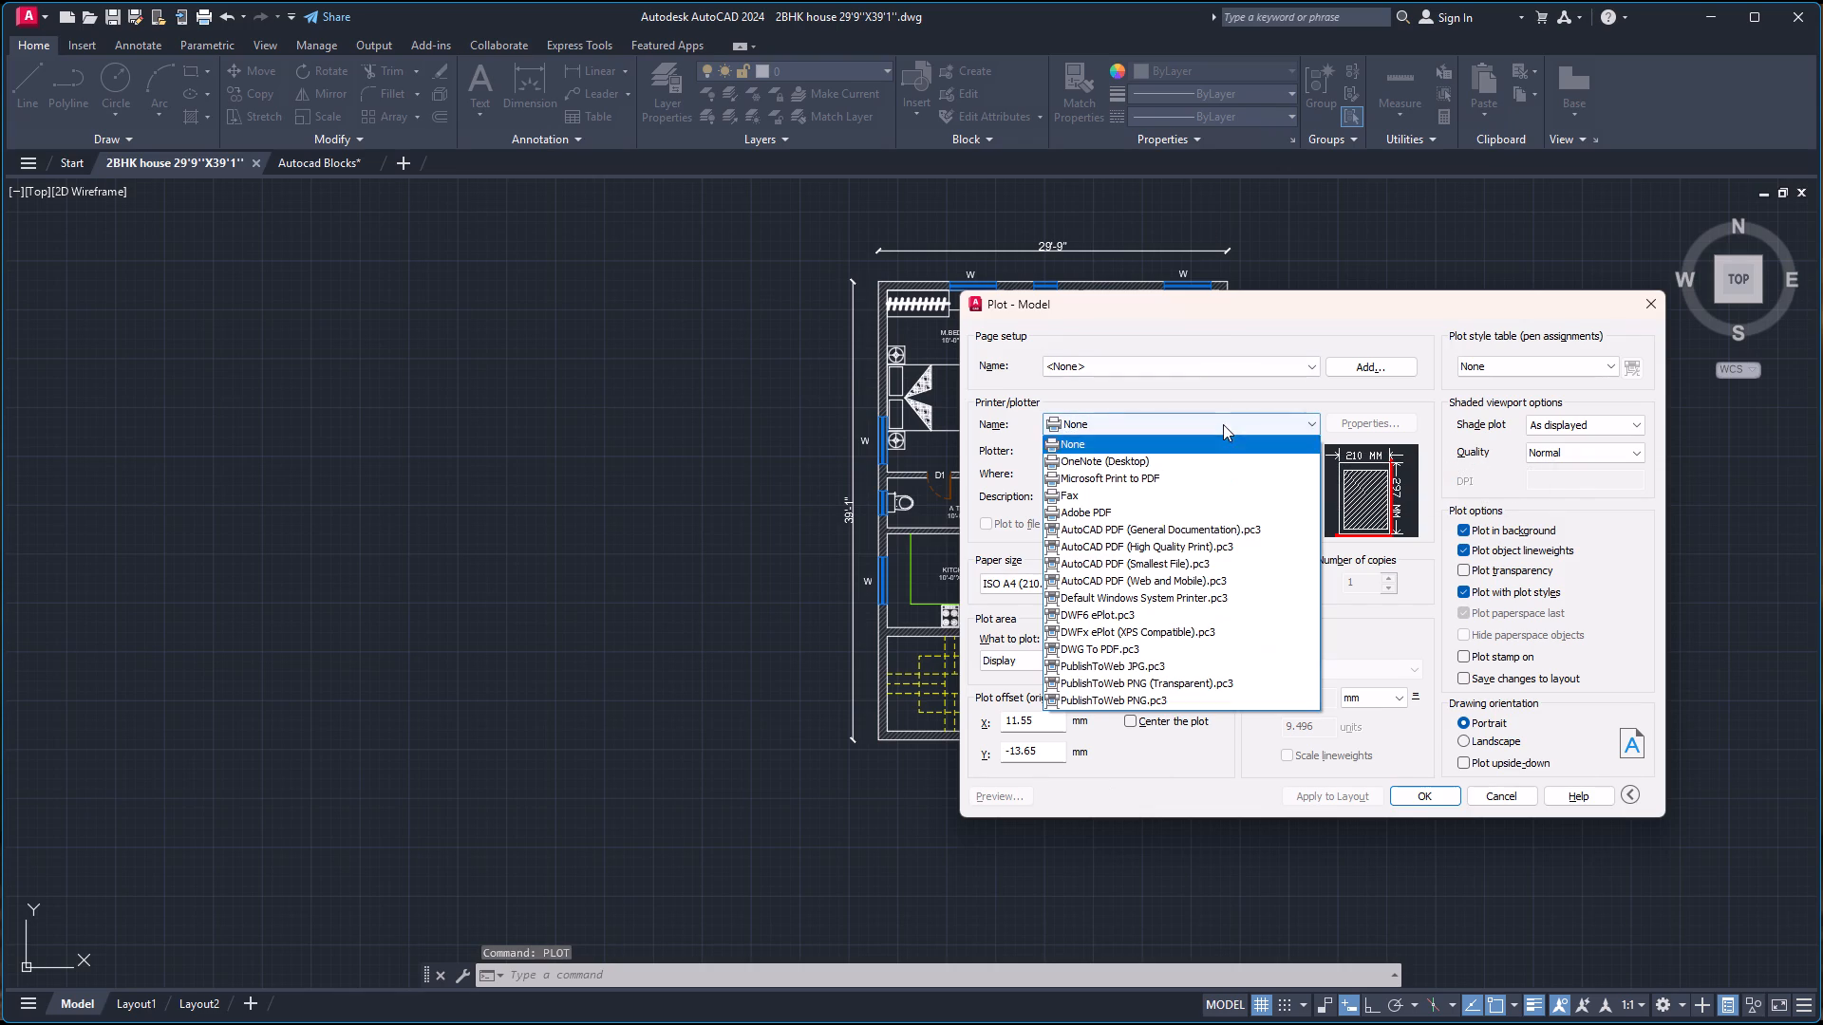
click(1211, 549)
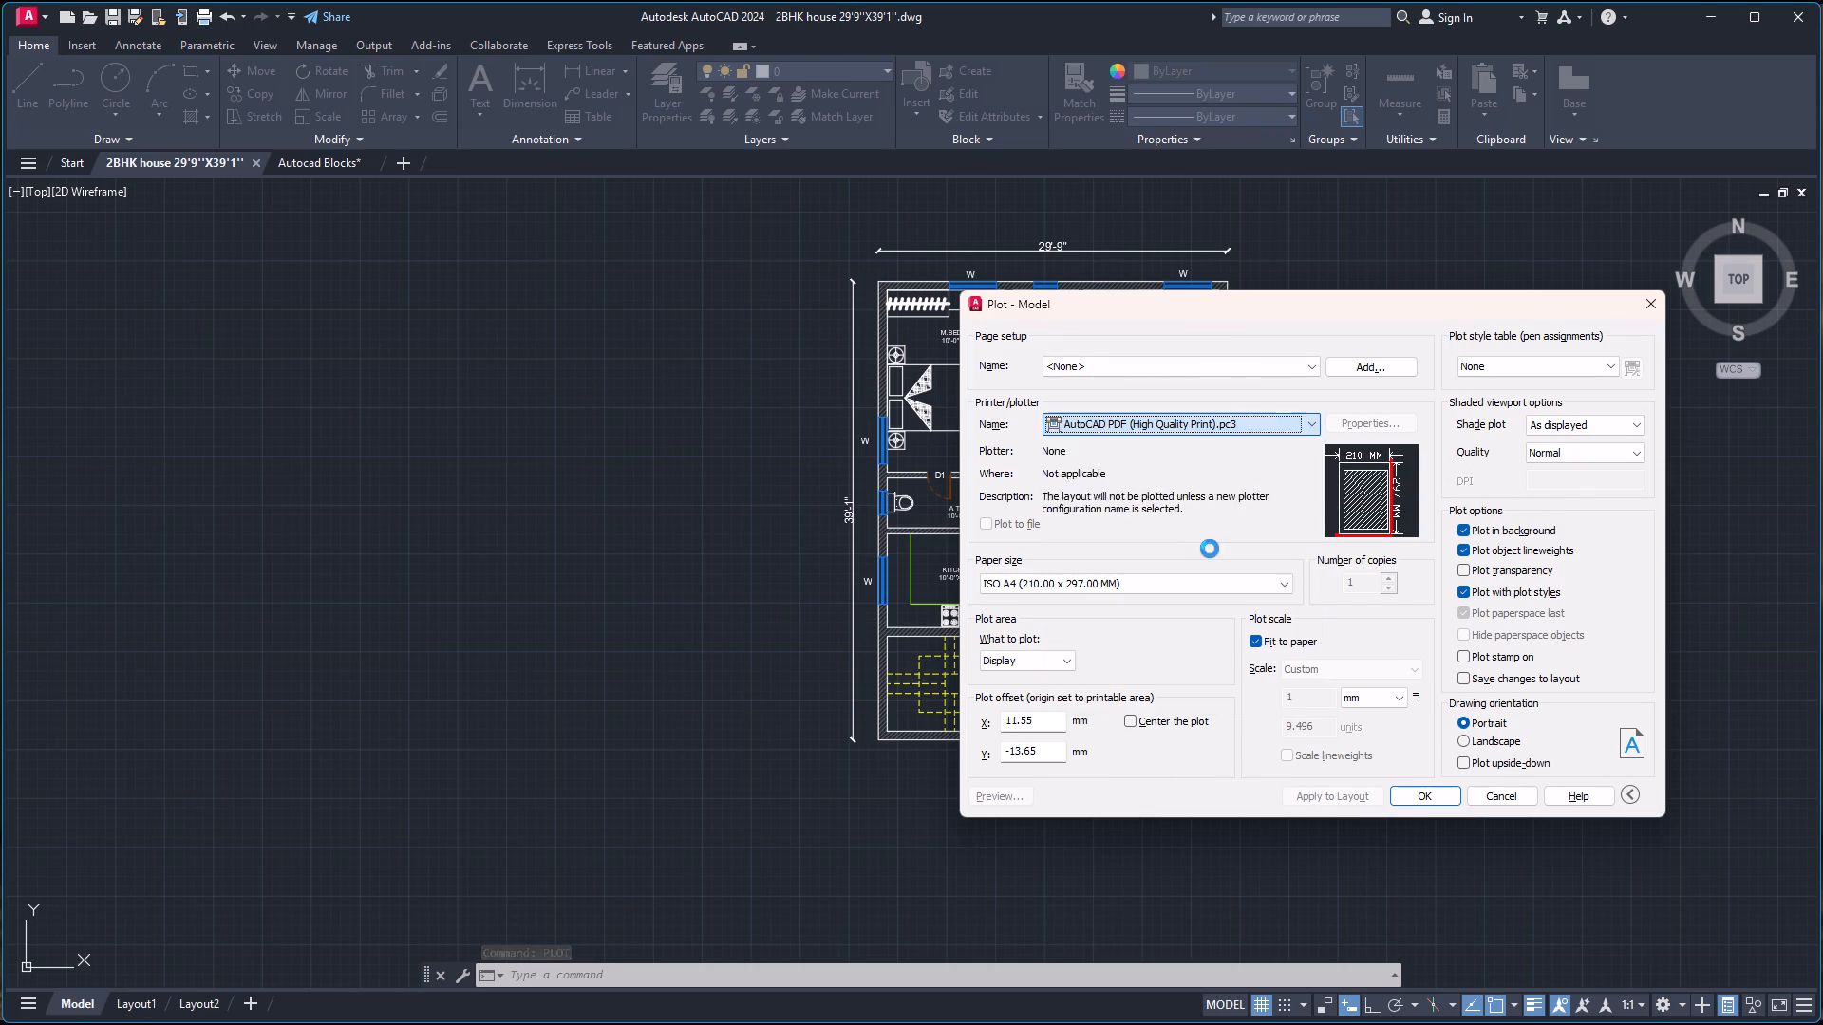
click(1174, 586)
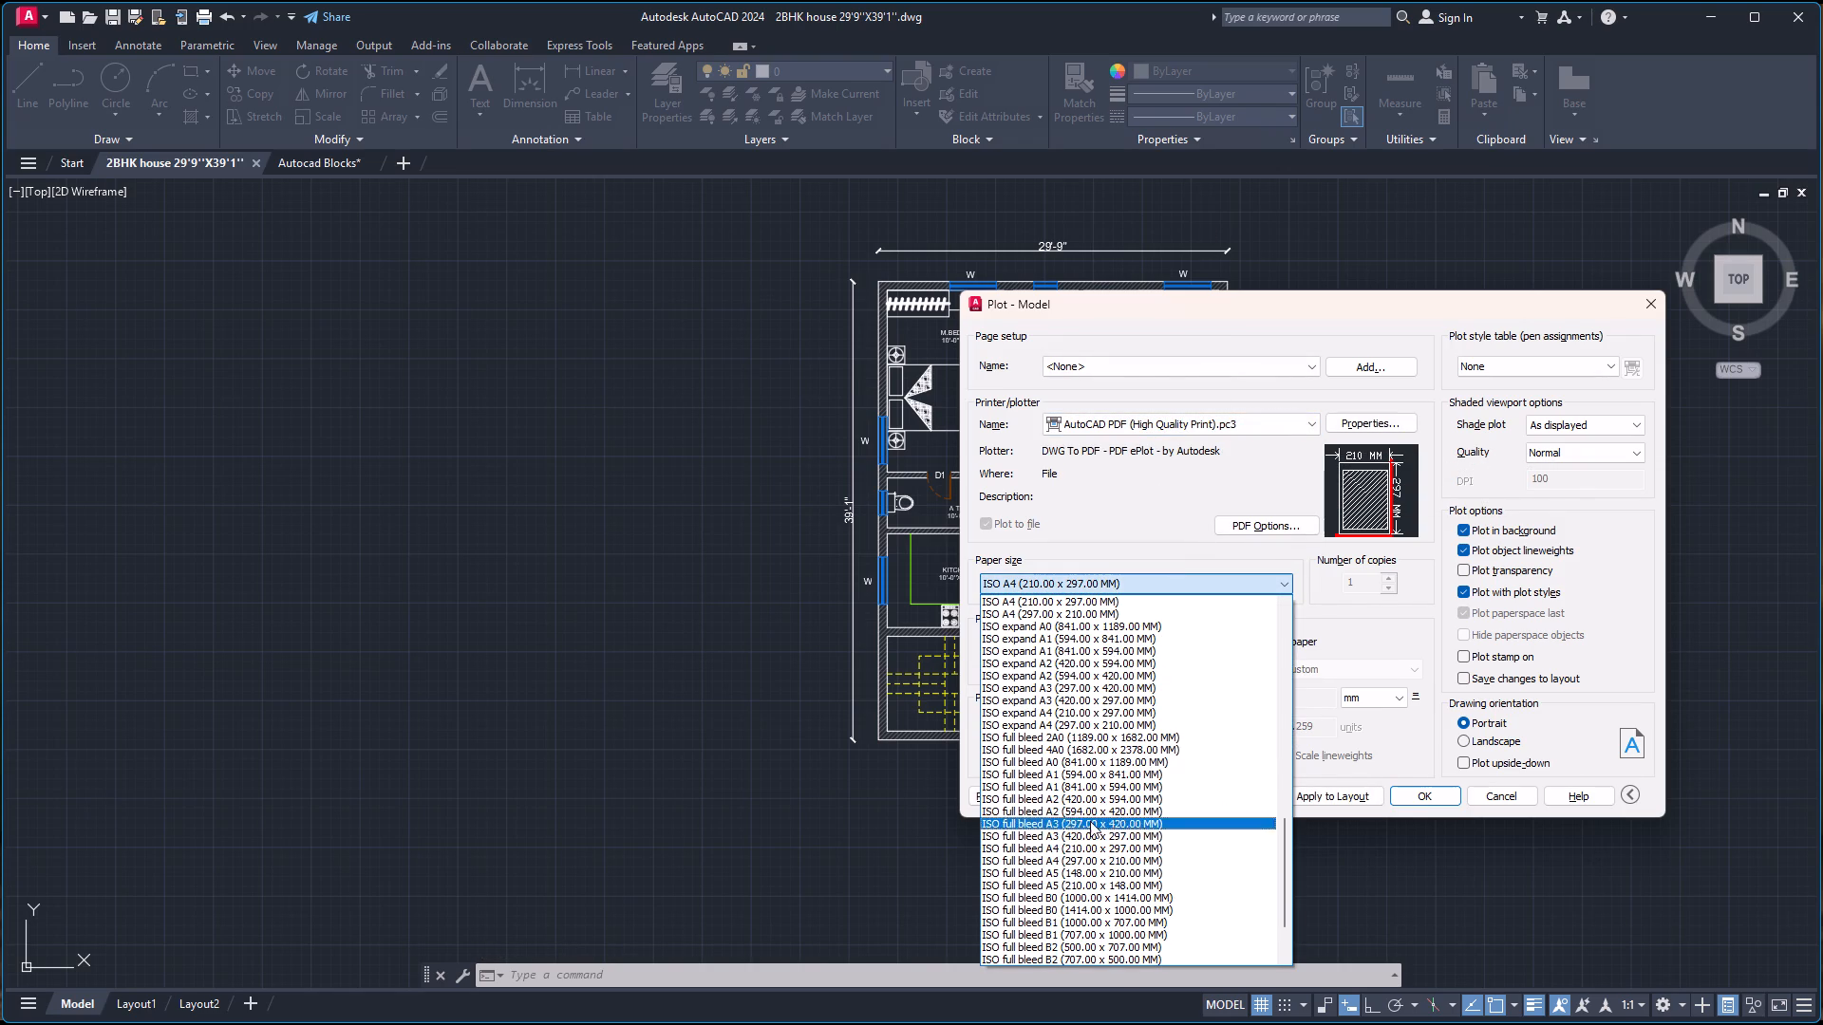
click(1112, 835)
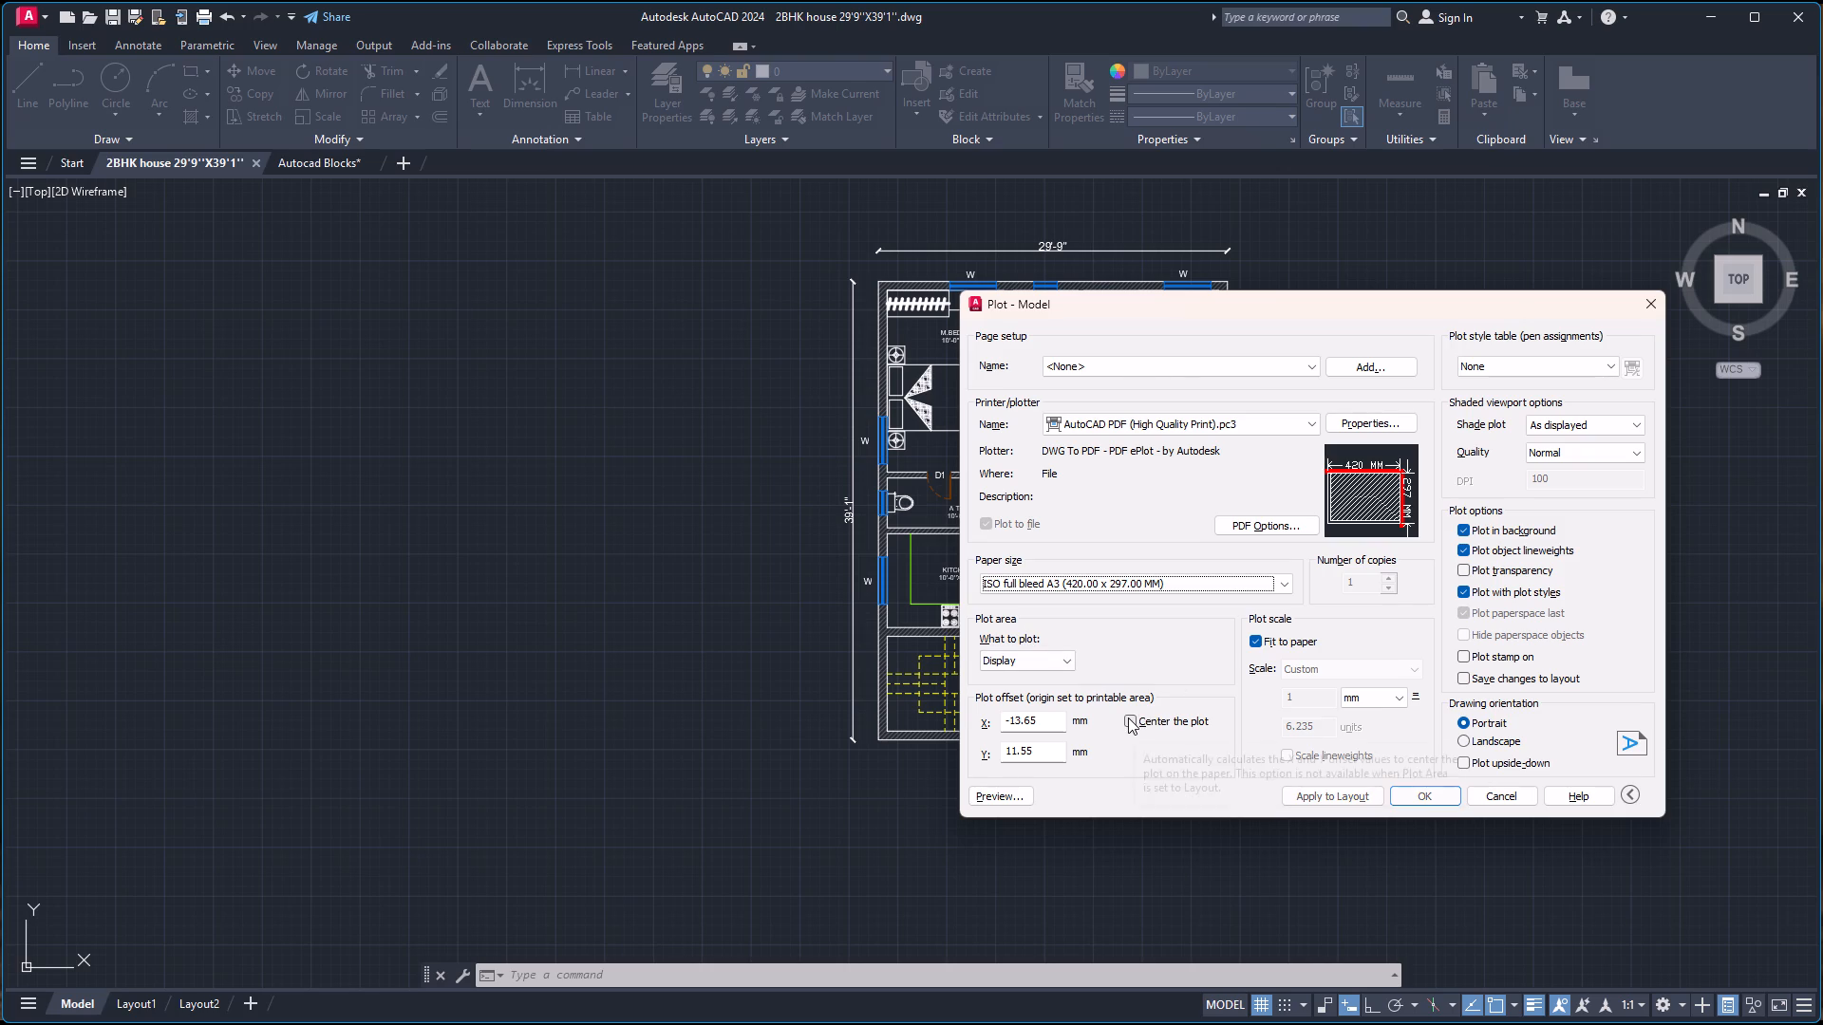
Center the plot on the paper and set the plot scale units to inches.
click(1128, 717)
click(1365, 700)
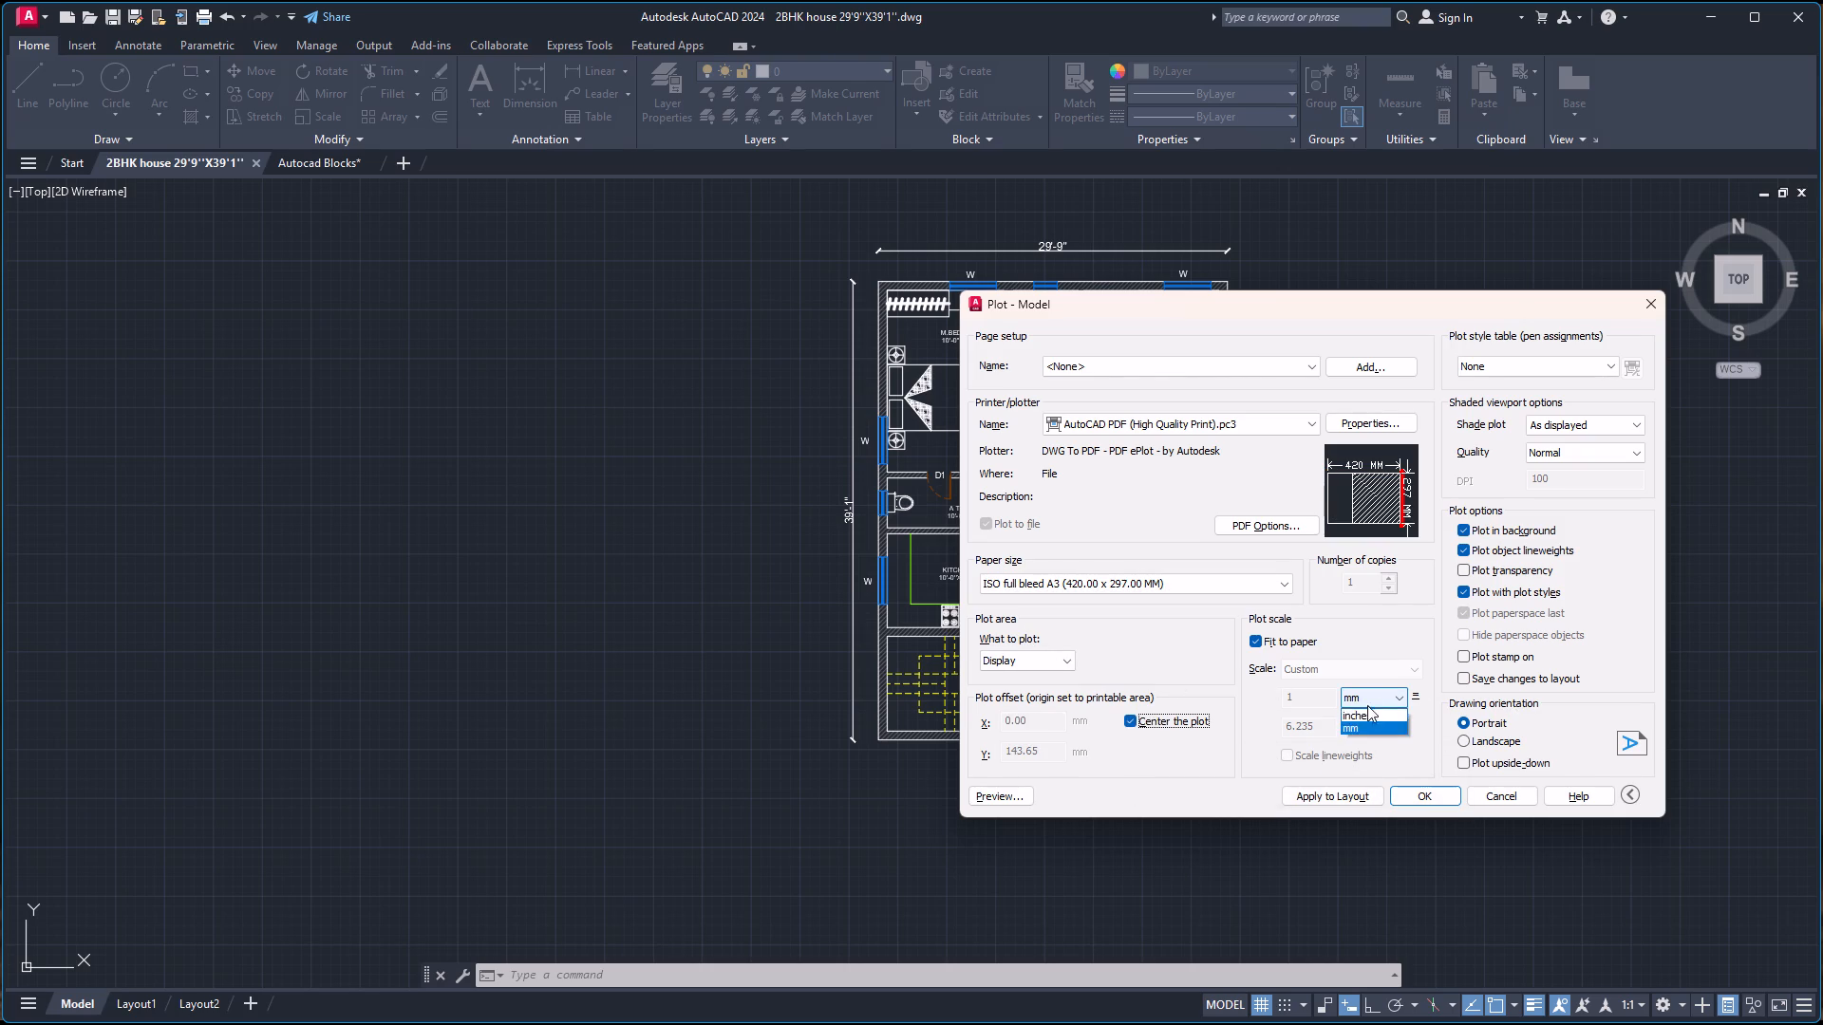
click(1364, 712)
Set the plot area to a window enclosing the whole floor plan with its overall dimensions.
click(1038, 658)
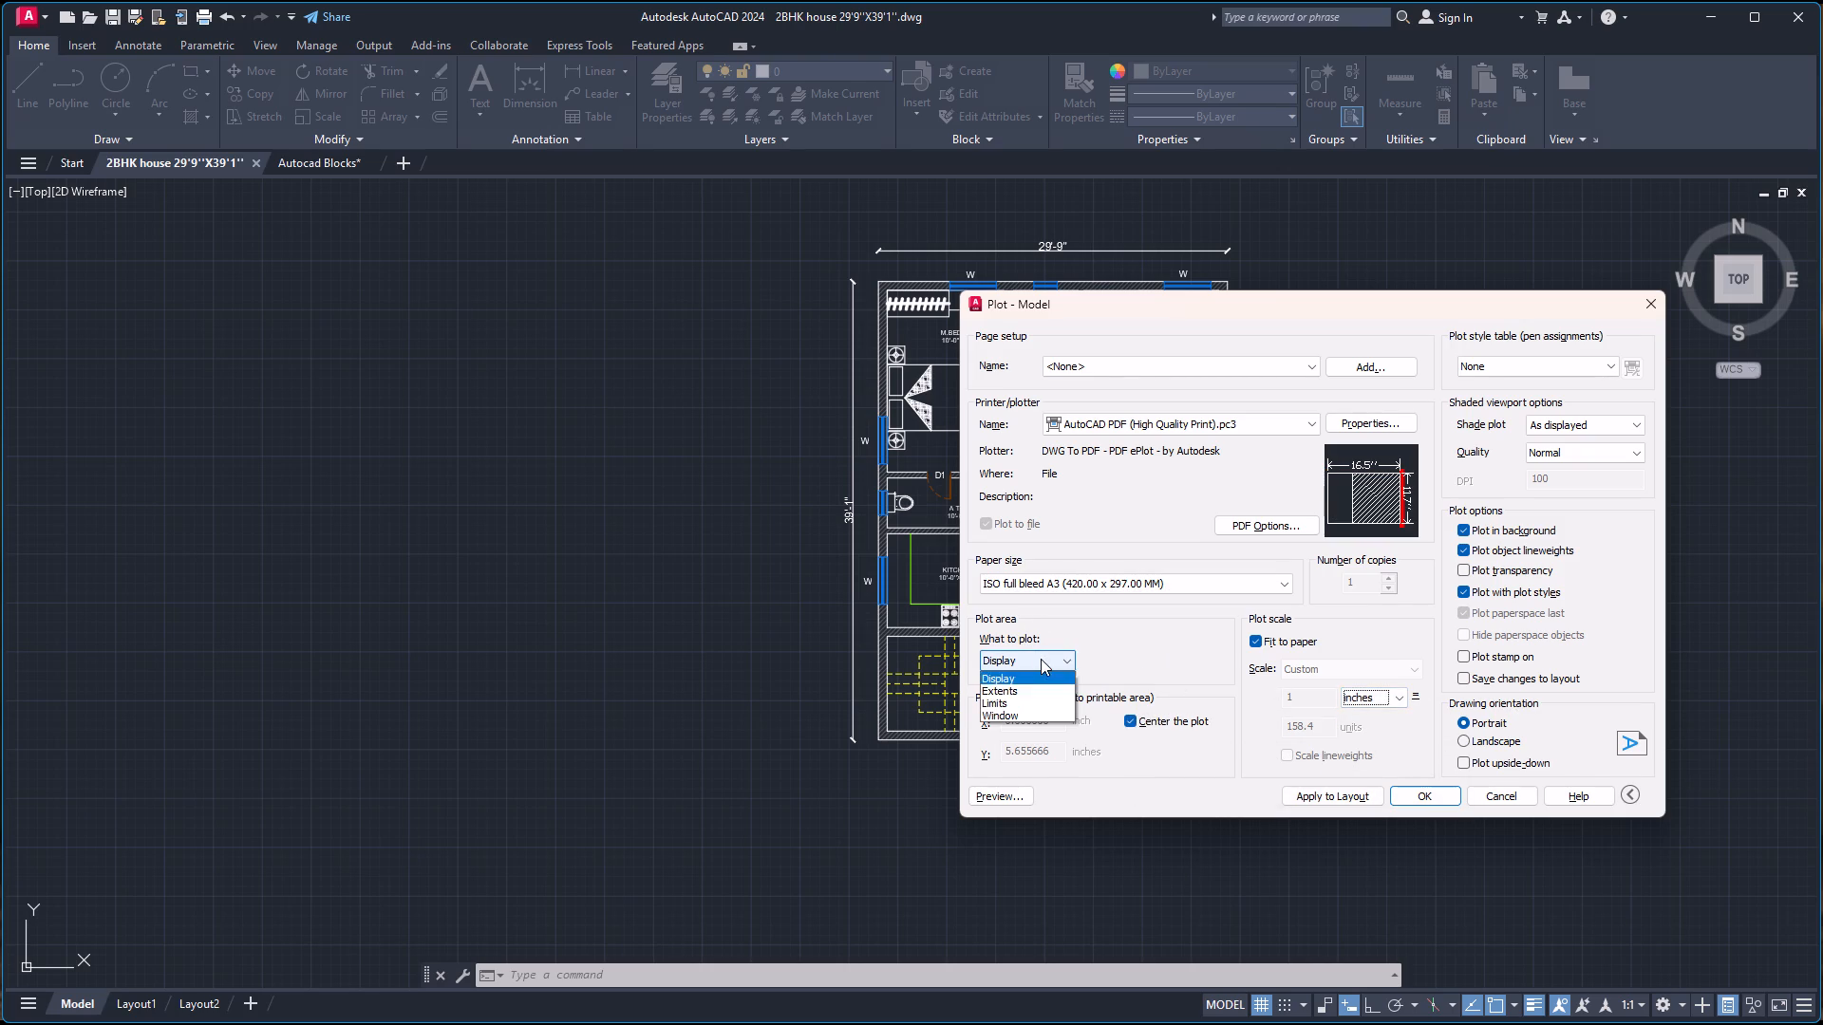
click(1024, 716)
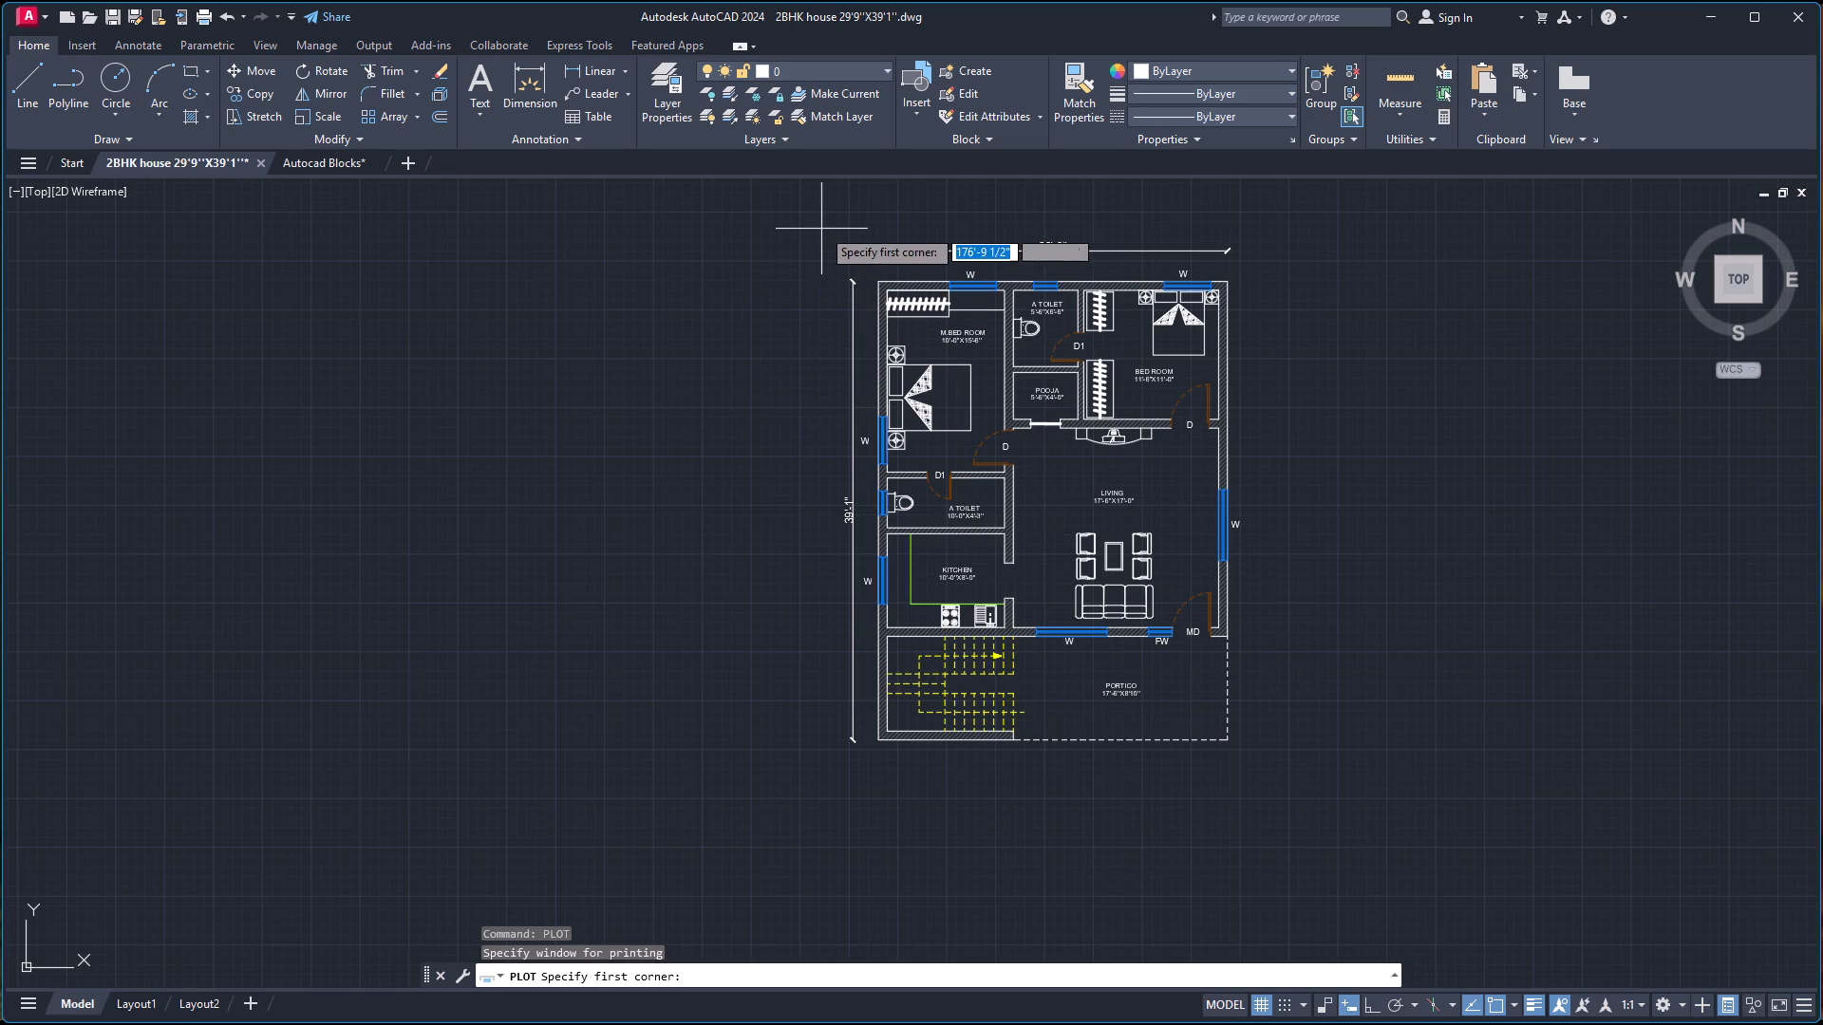
click(827, 226)
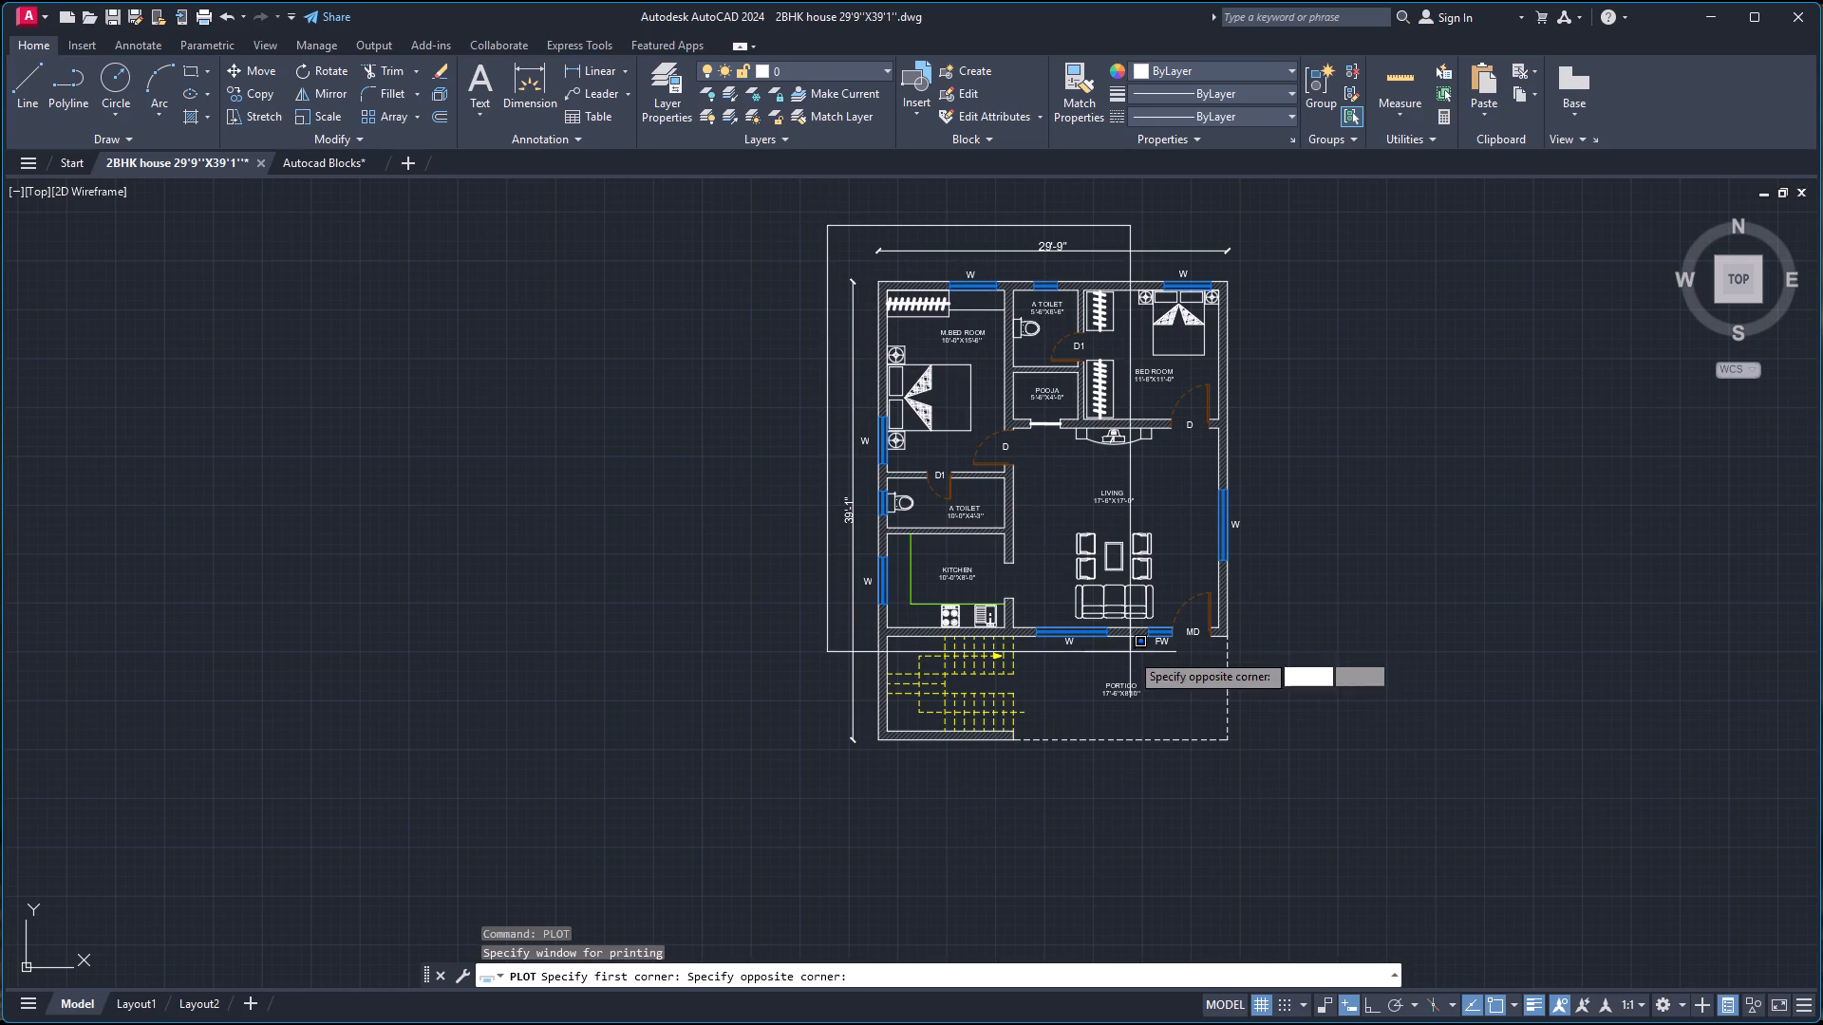
click(1265, 787)
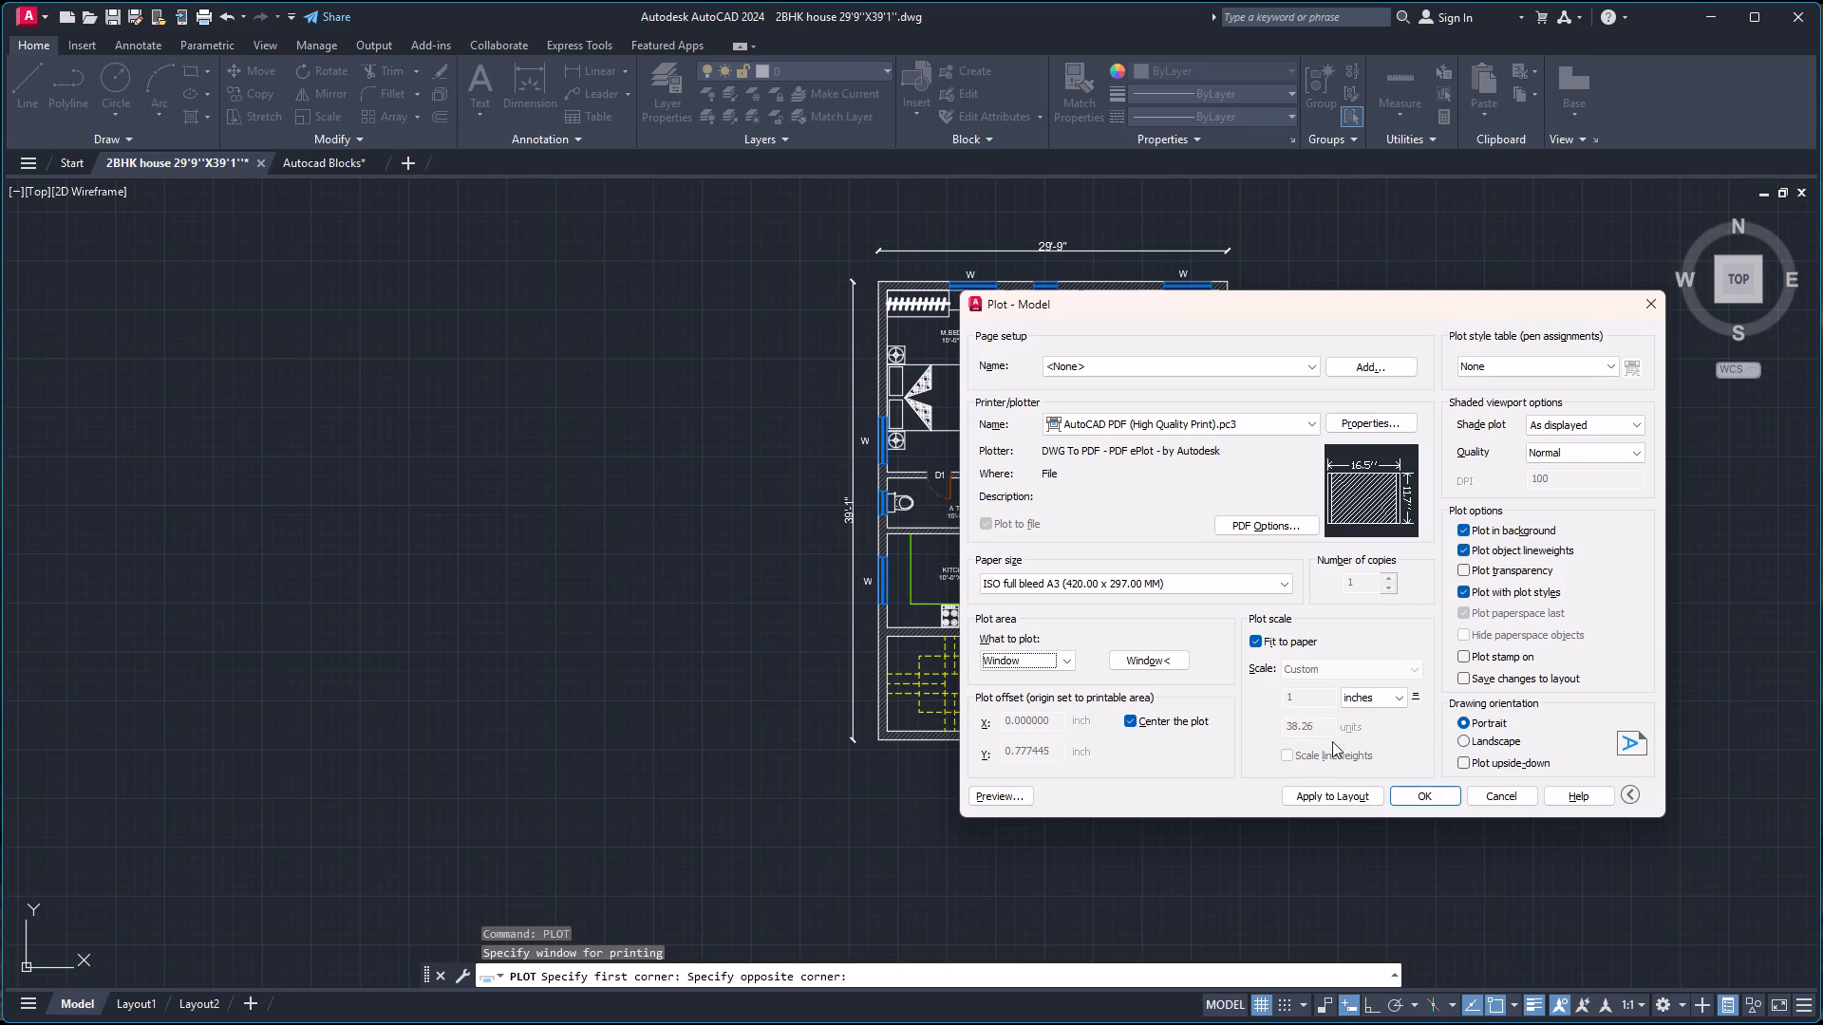
Turn on plot transparency.
click(1487, 571)
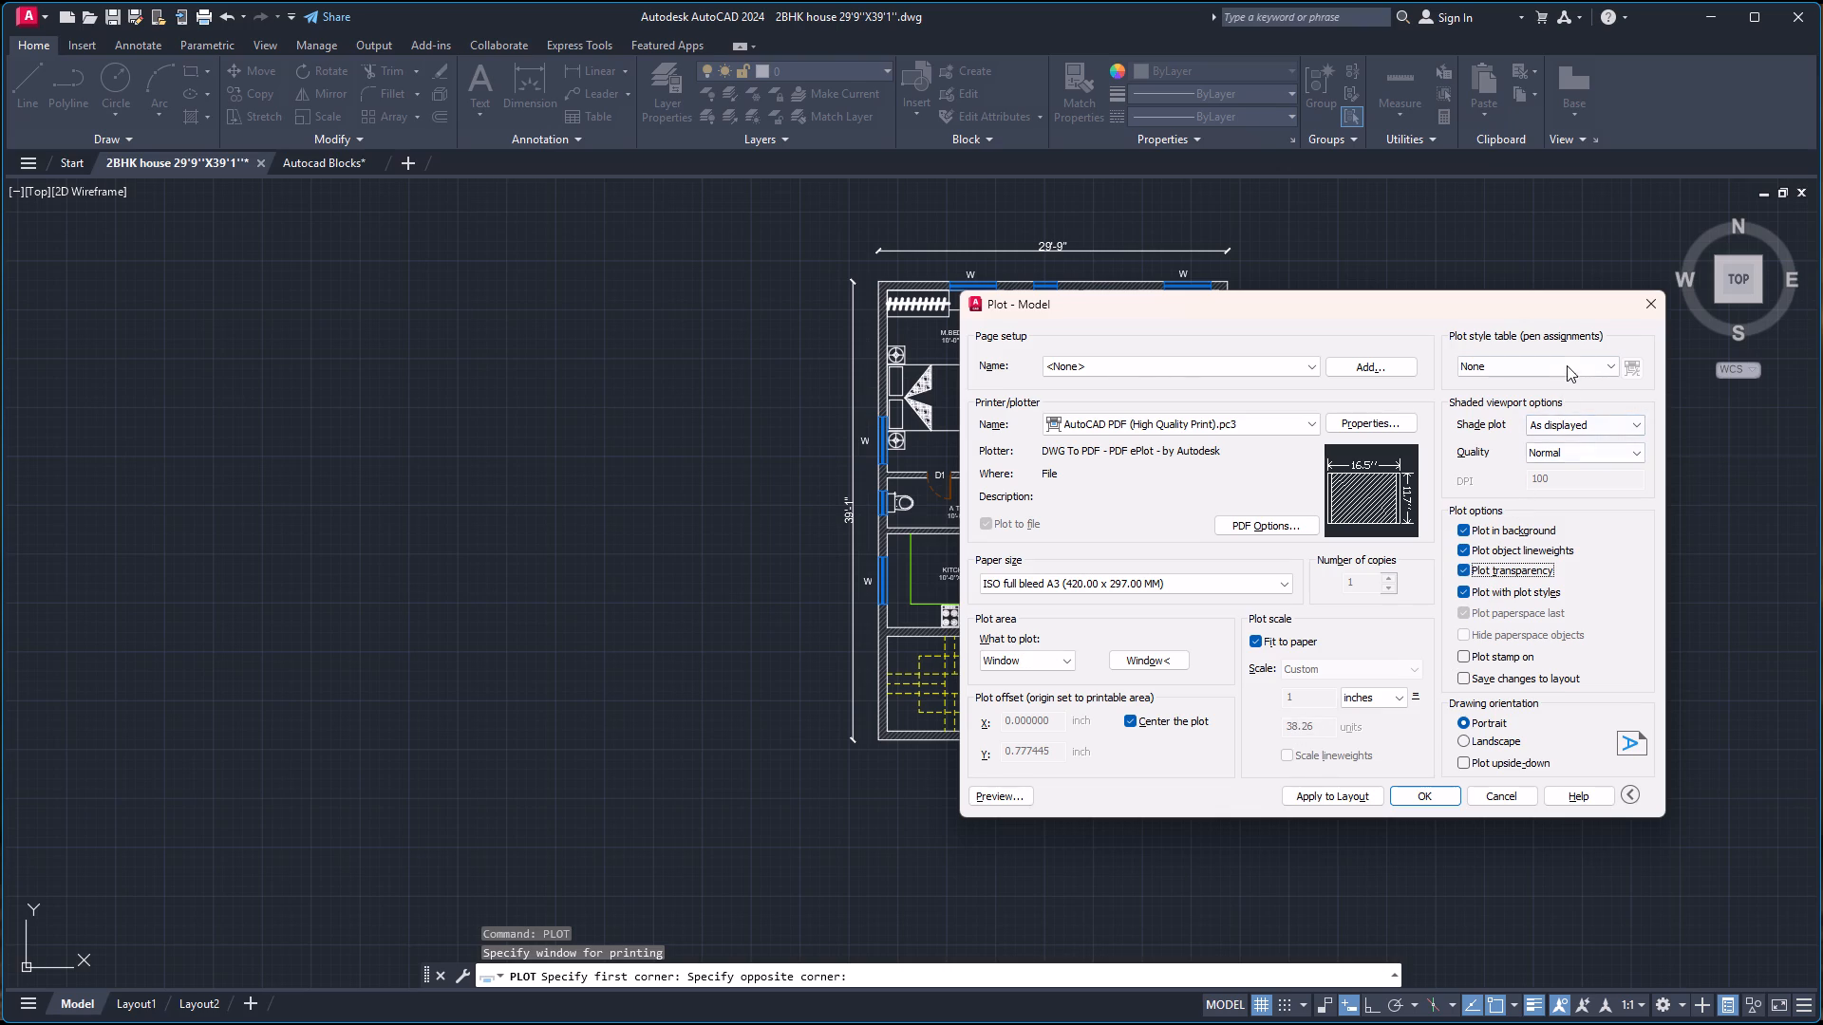
Assign the monochrome.ctb plot style table to all layouts and apply the plot settings to the layout.
click(1569, 363)
click(1513, 465)
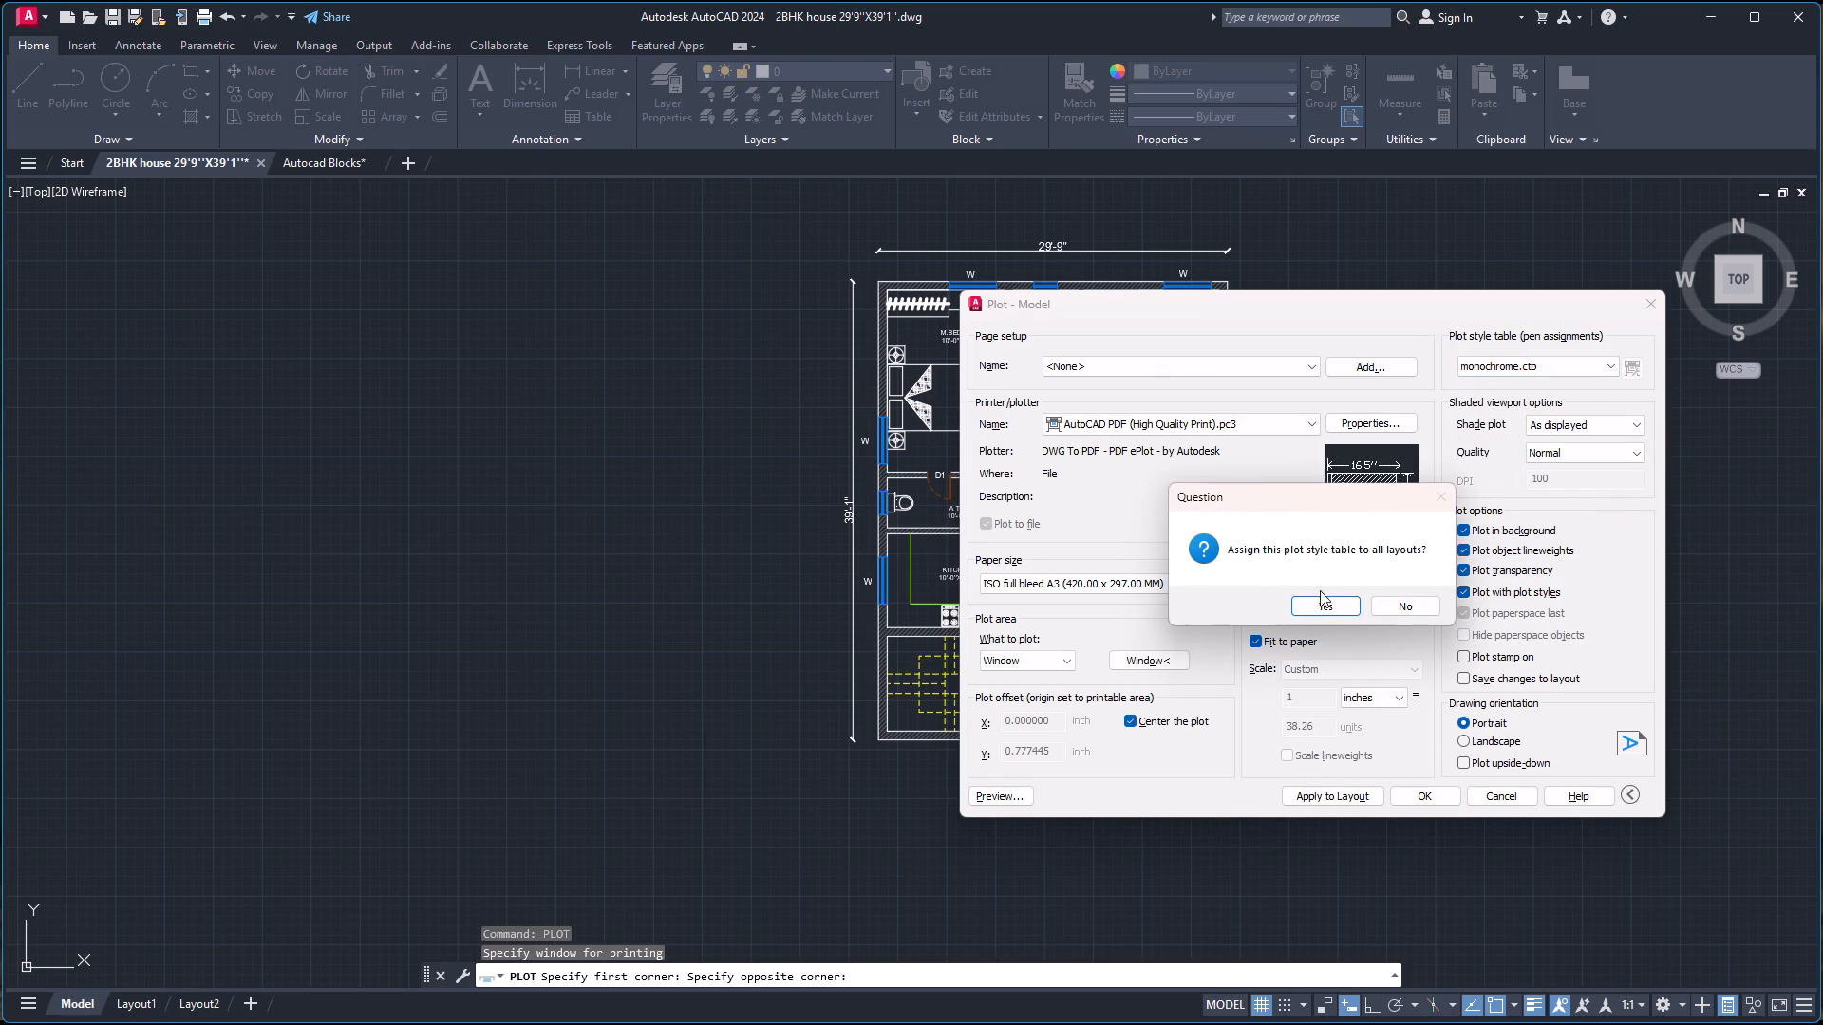
click(1323, 602)
click(1332, 797)
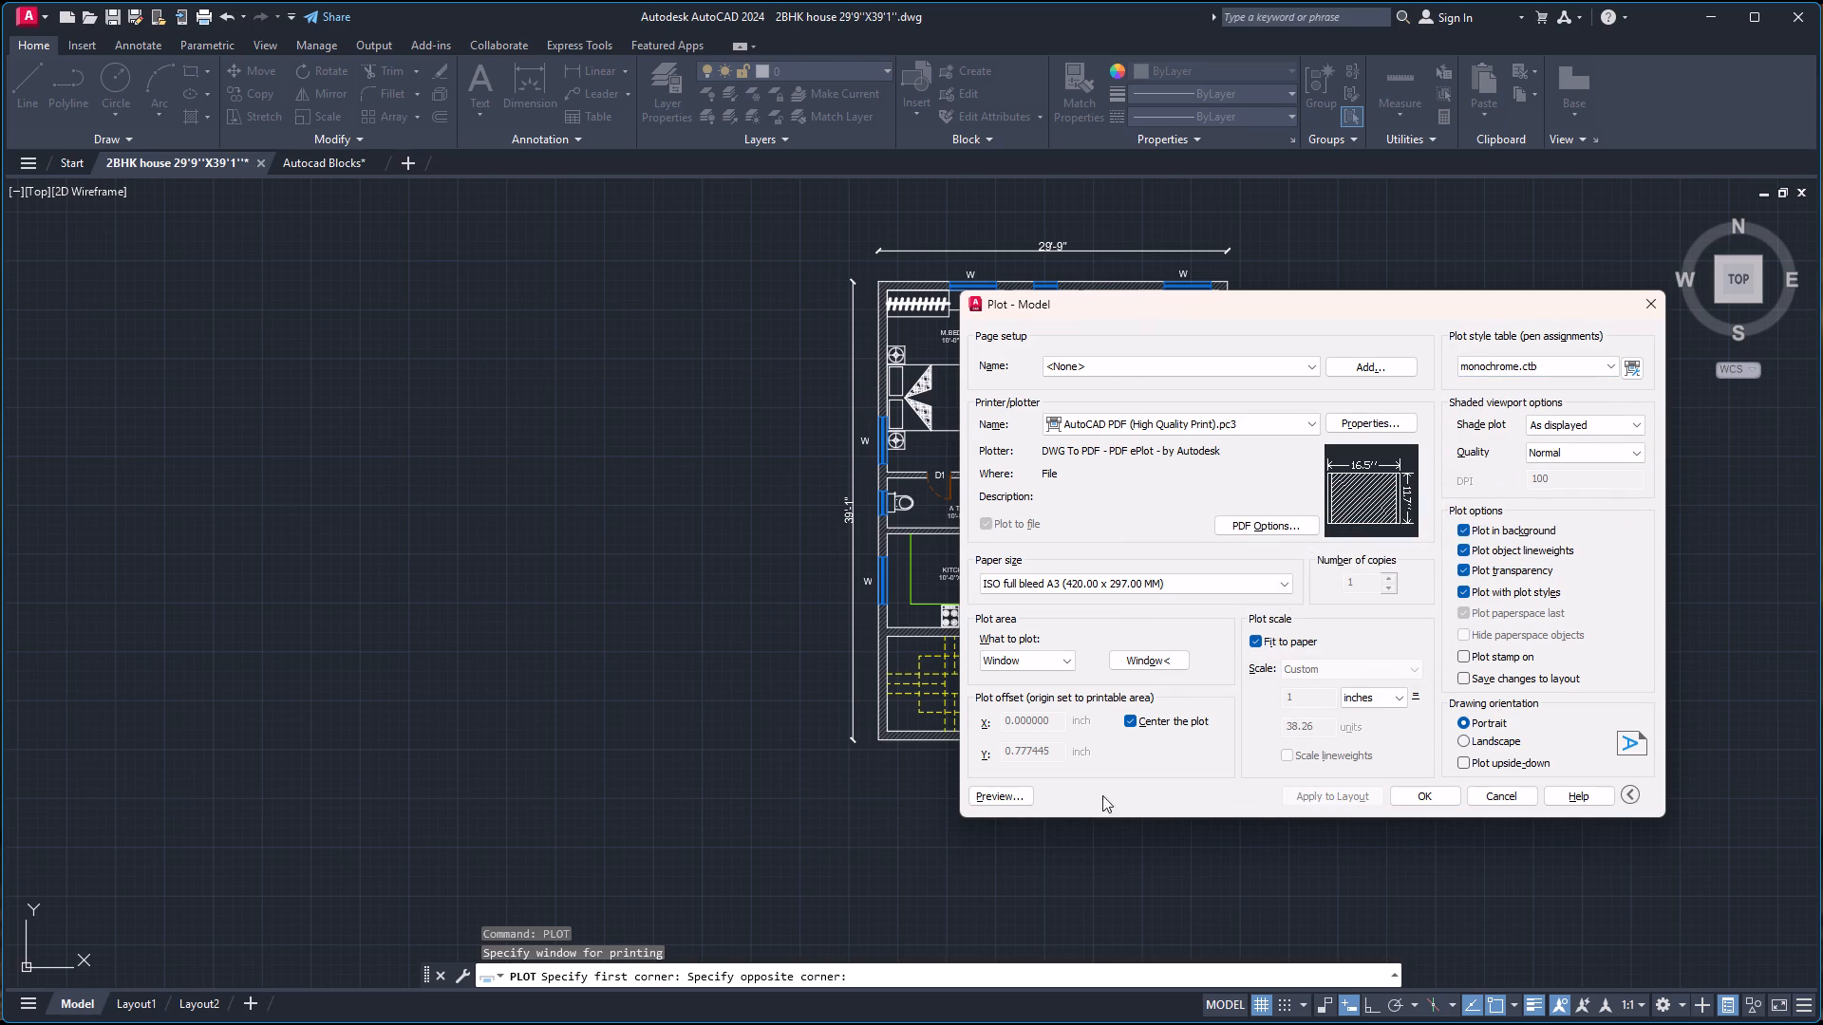
Preview the plot of the floor plan, then leave the plot setup without plotting.
click(988, 796)
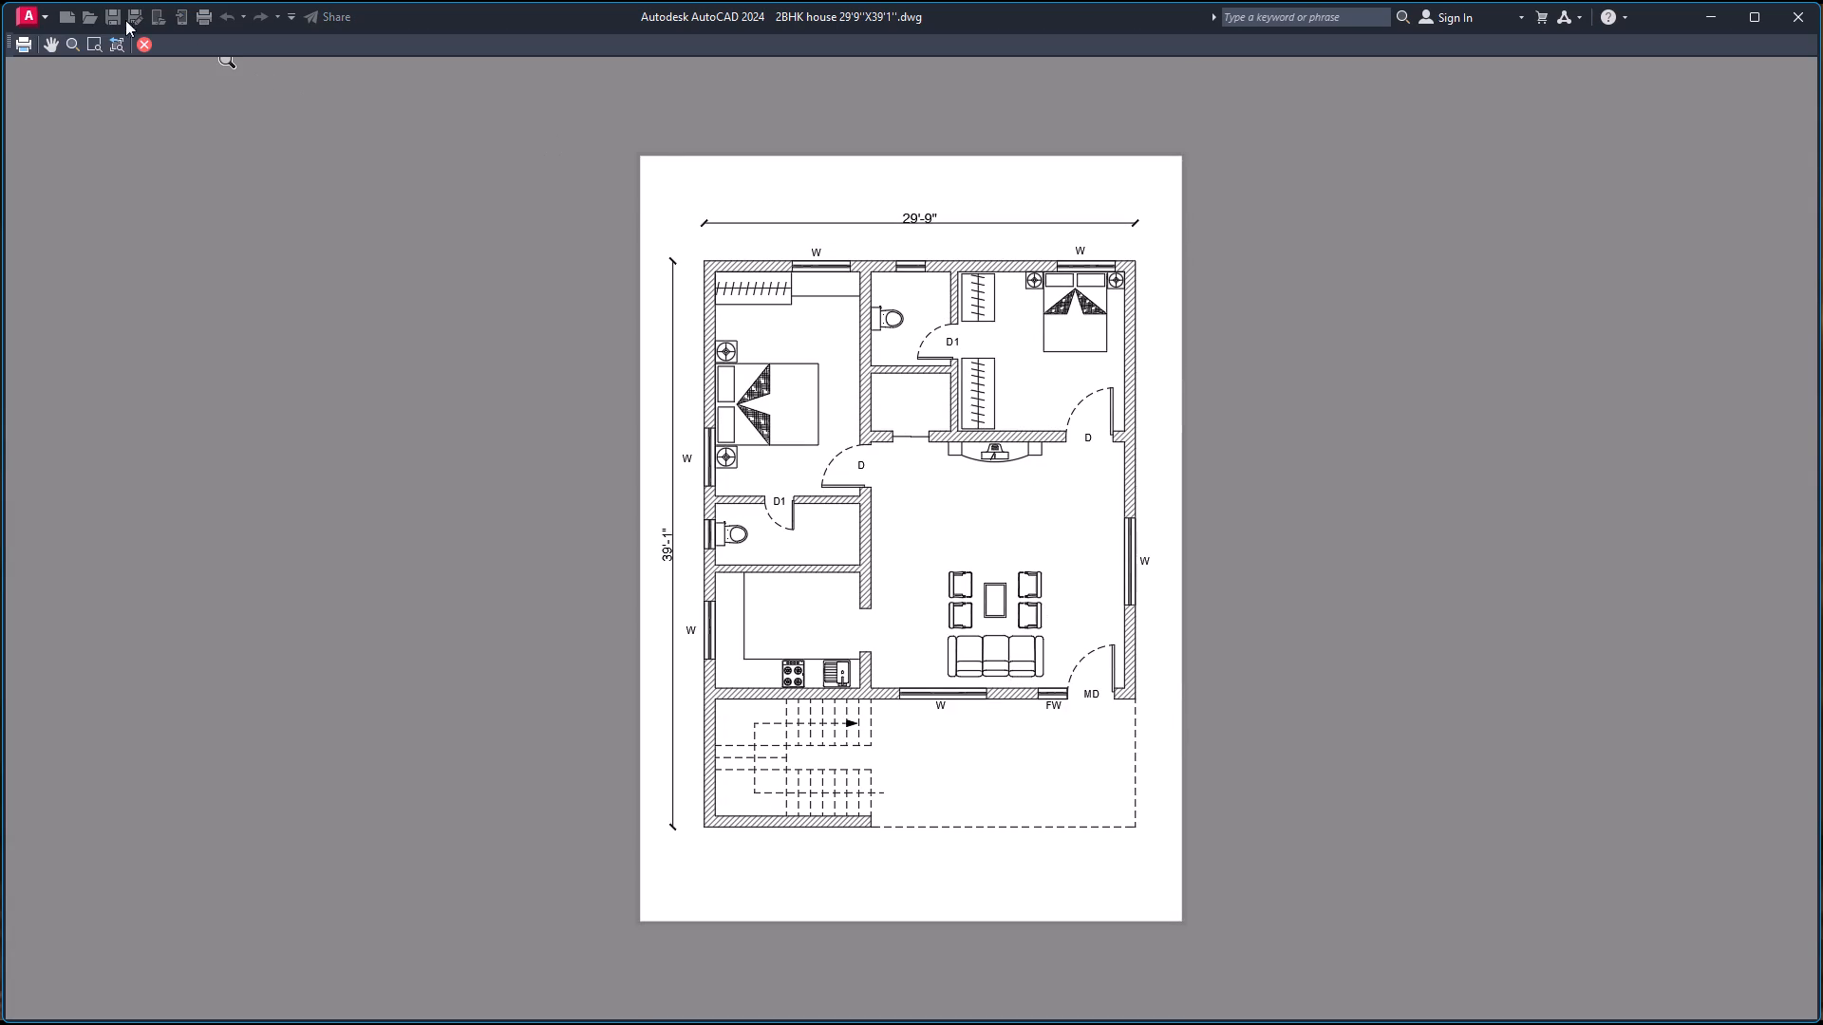
click(143, 47)
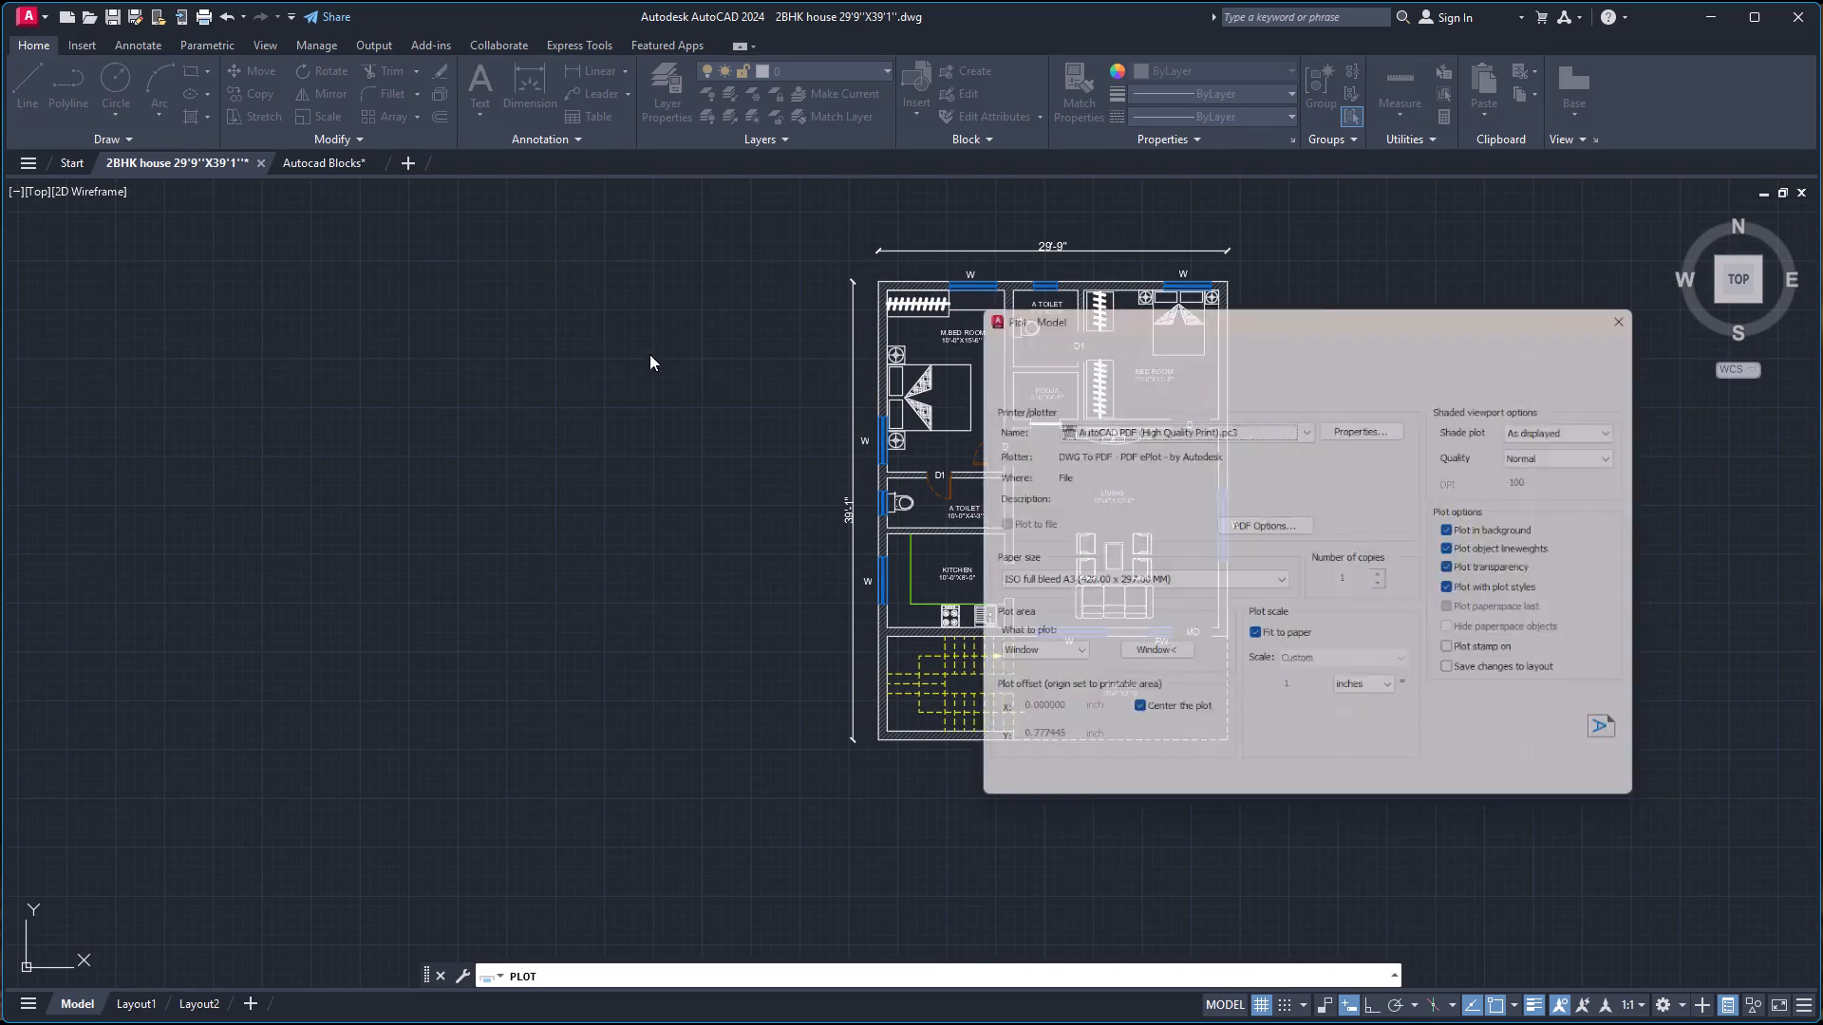
click(1642, 300)
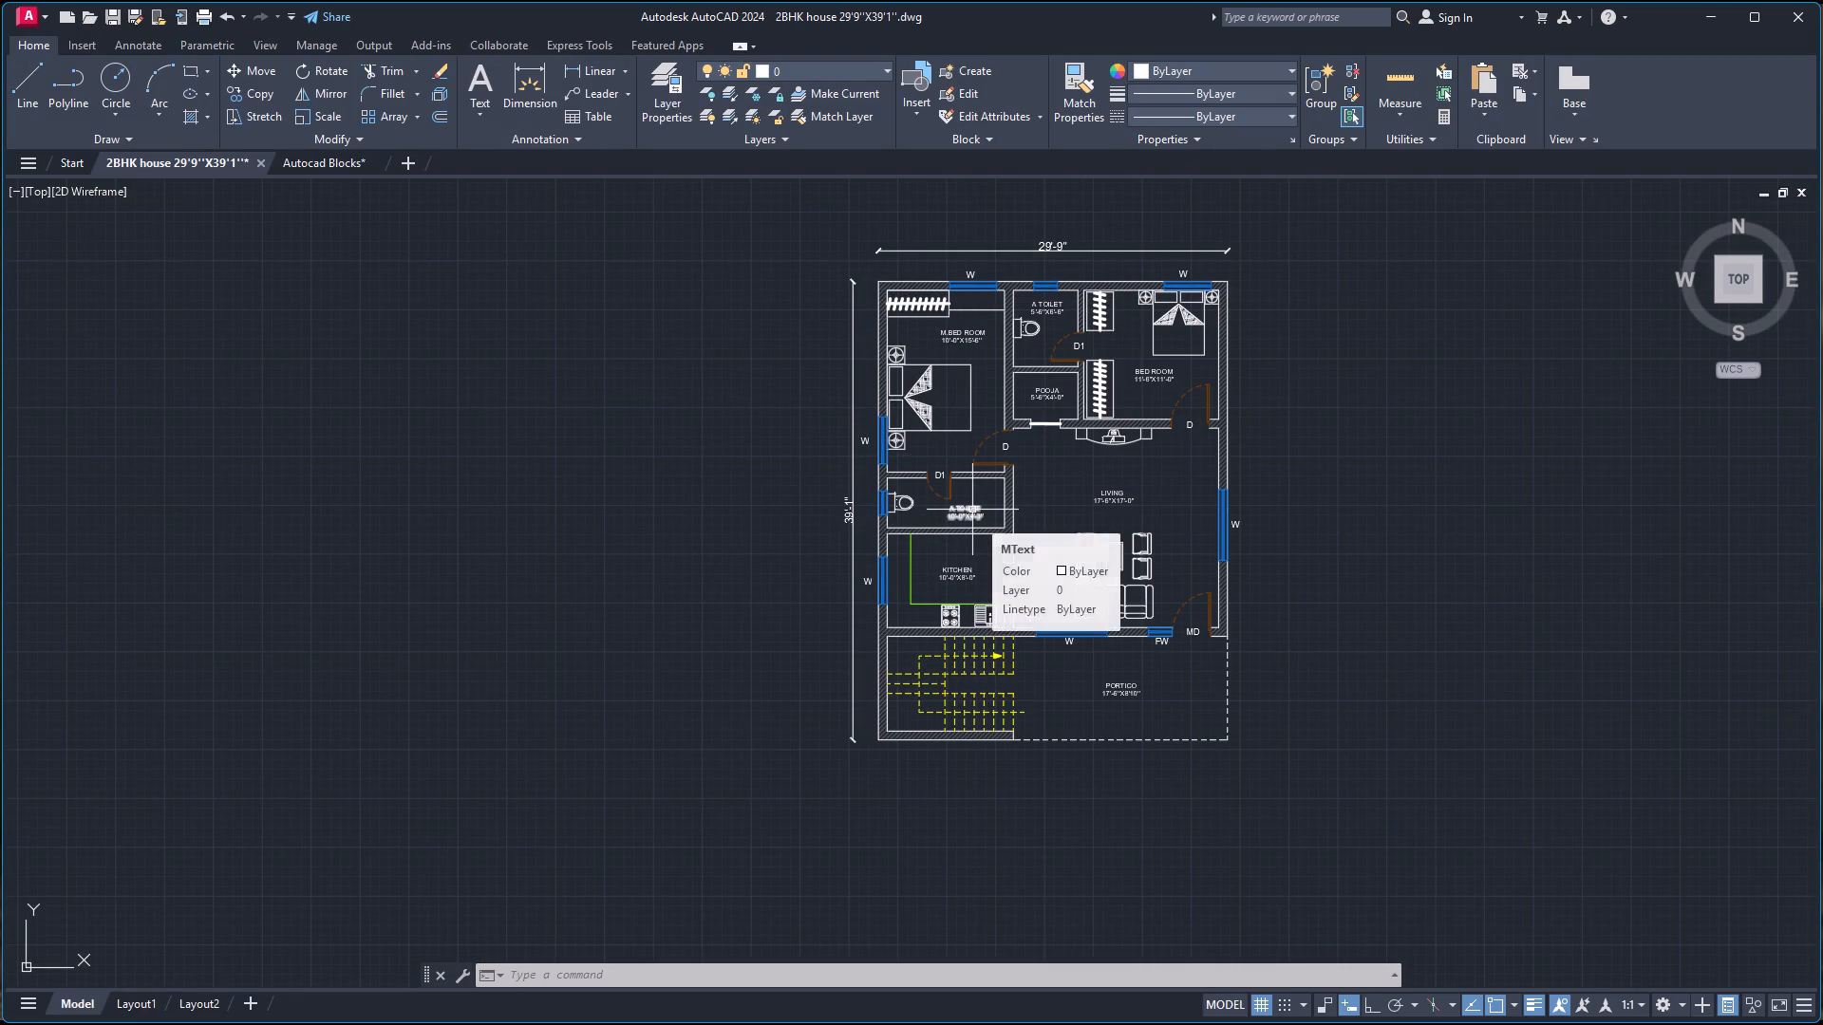
Check which layer the lower toilet and master bedroom labels are on and review the drawing's layers.
click(969, 509)
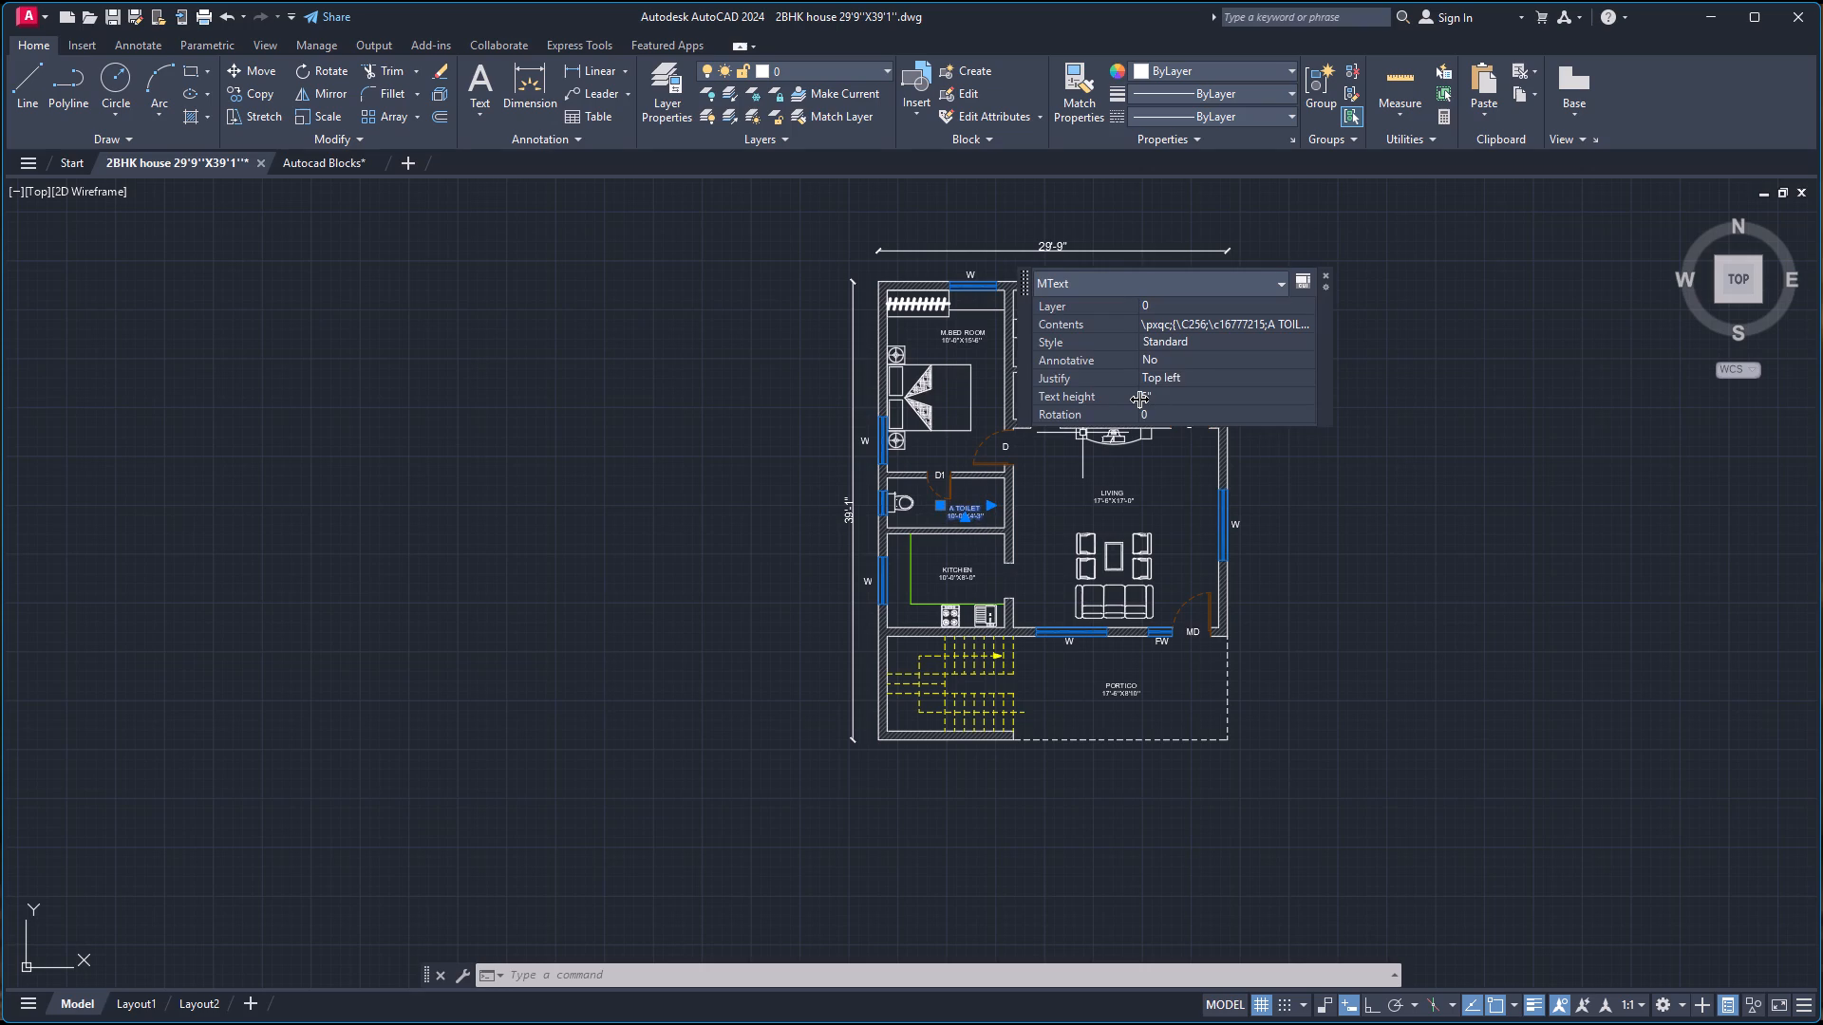
click(1325, 277)
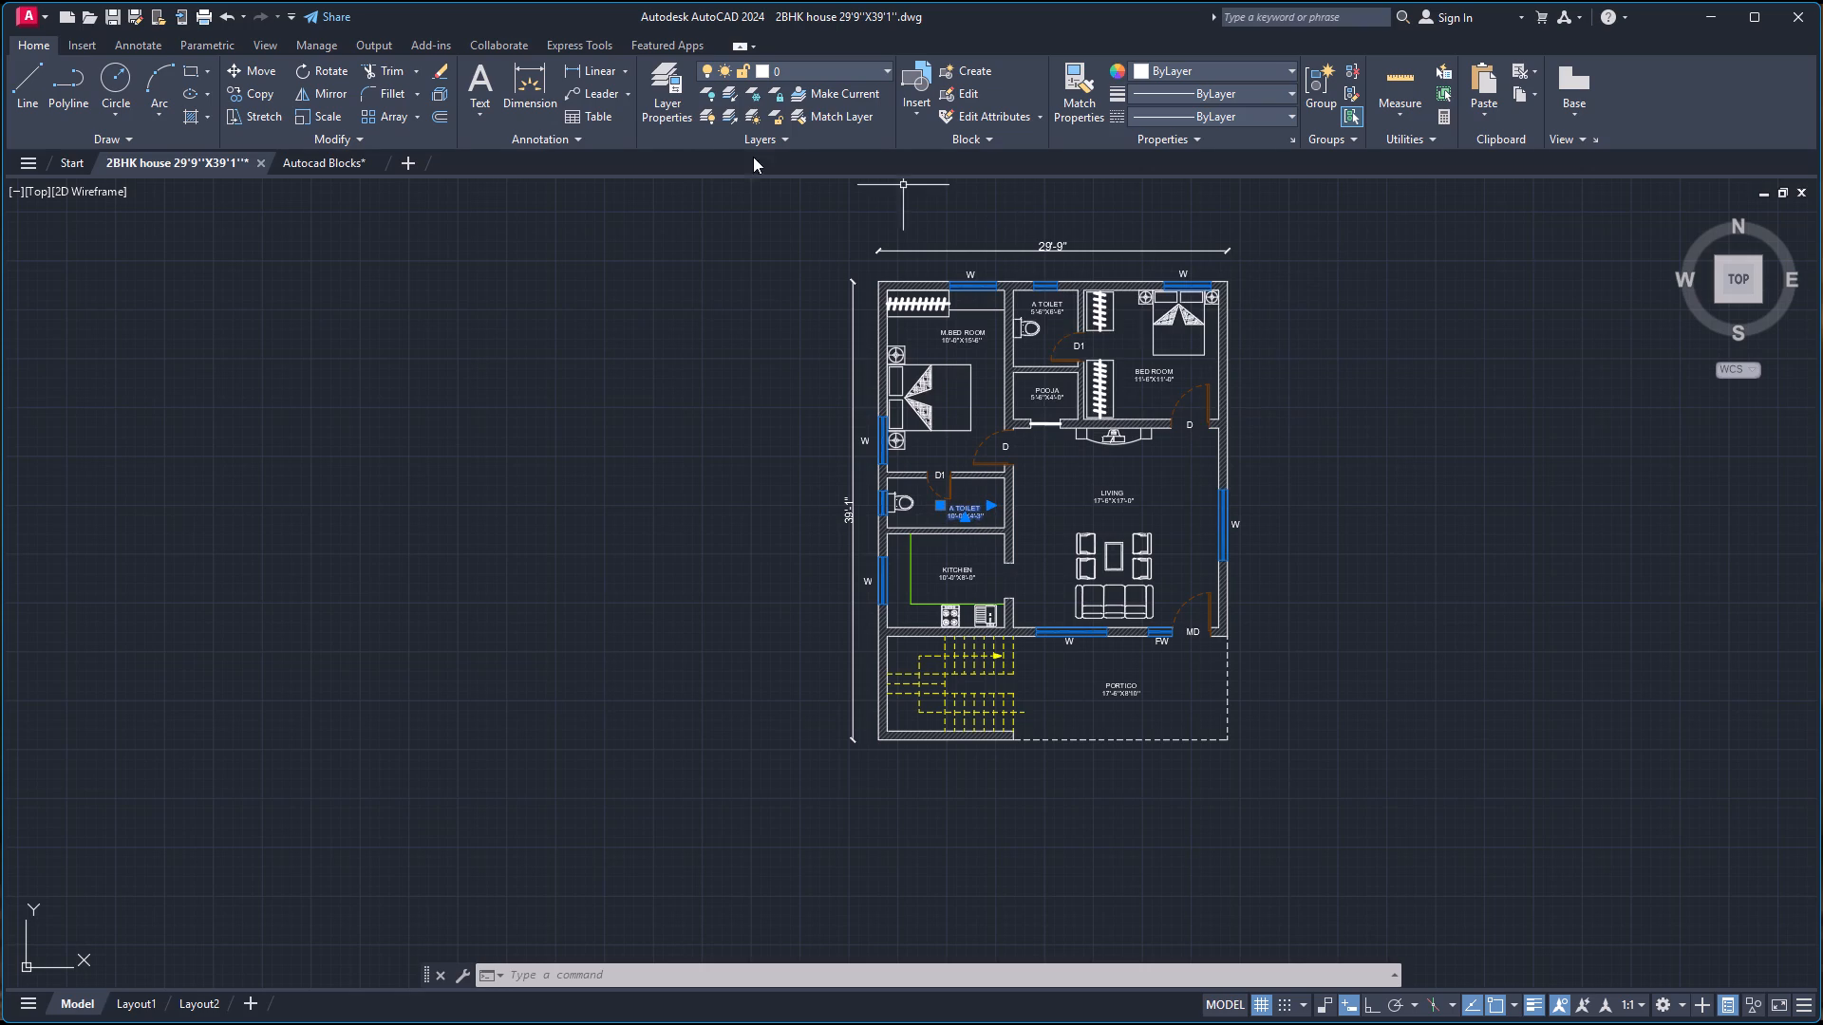
click(667, 97)
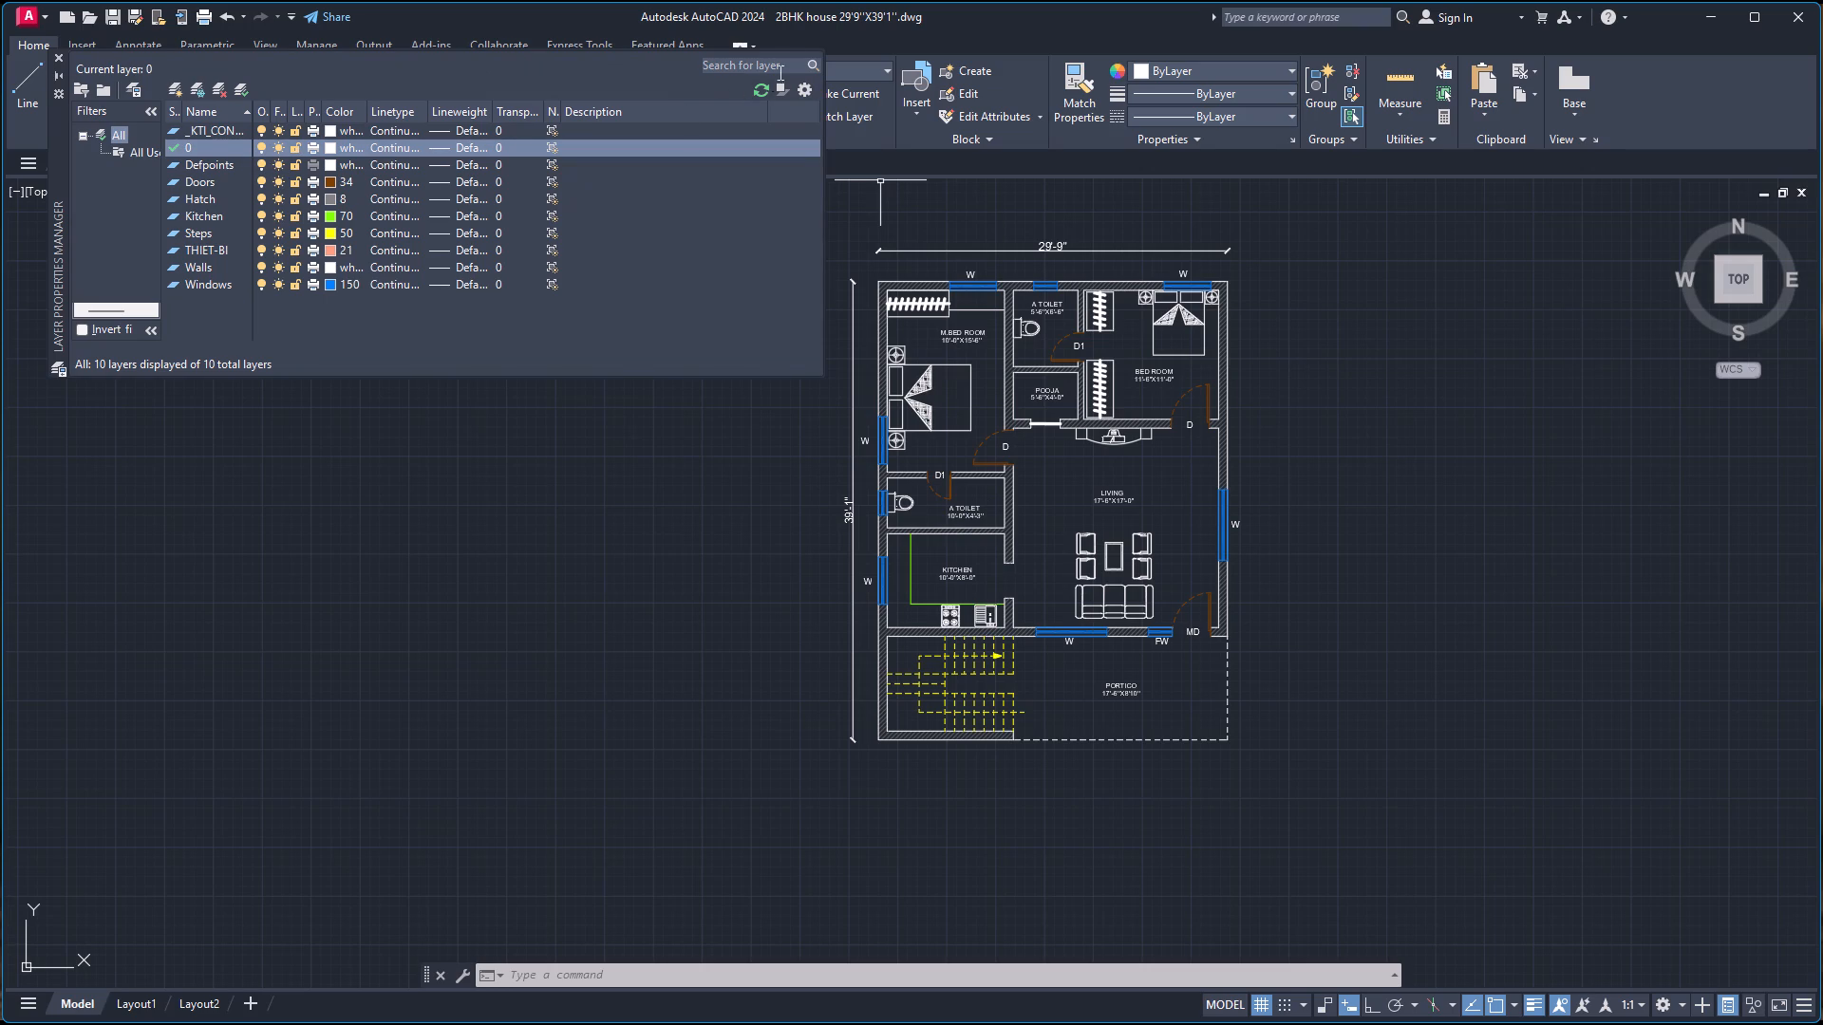
click(53, 58)
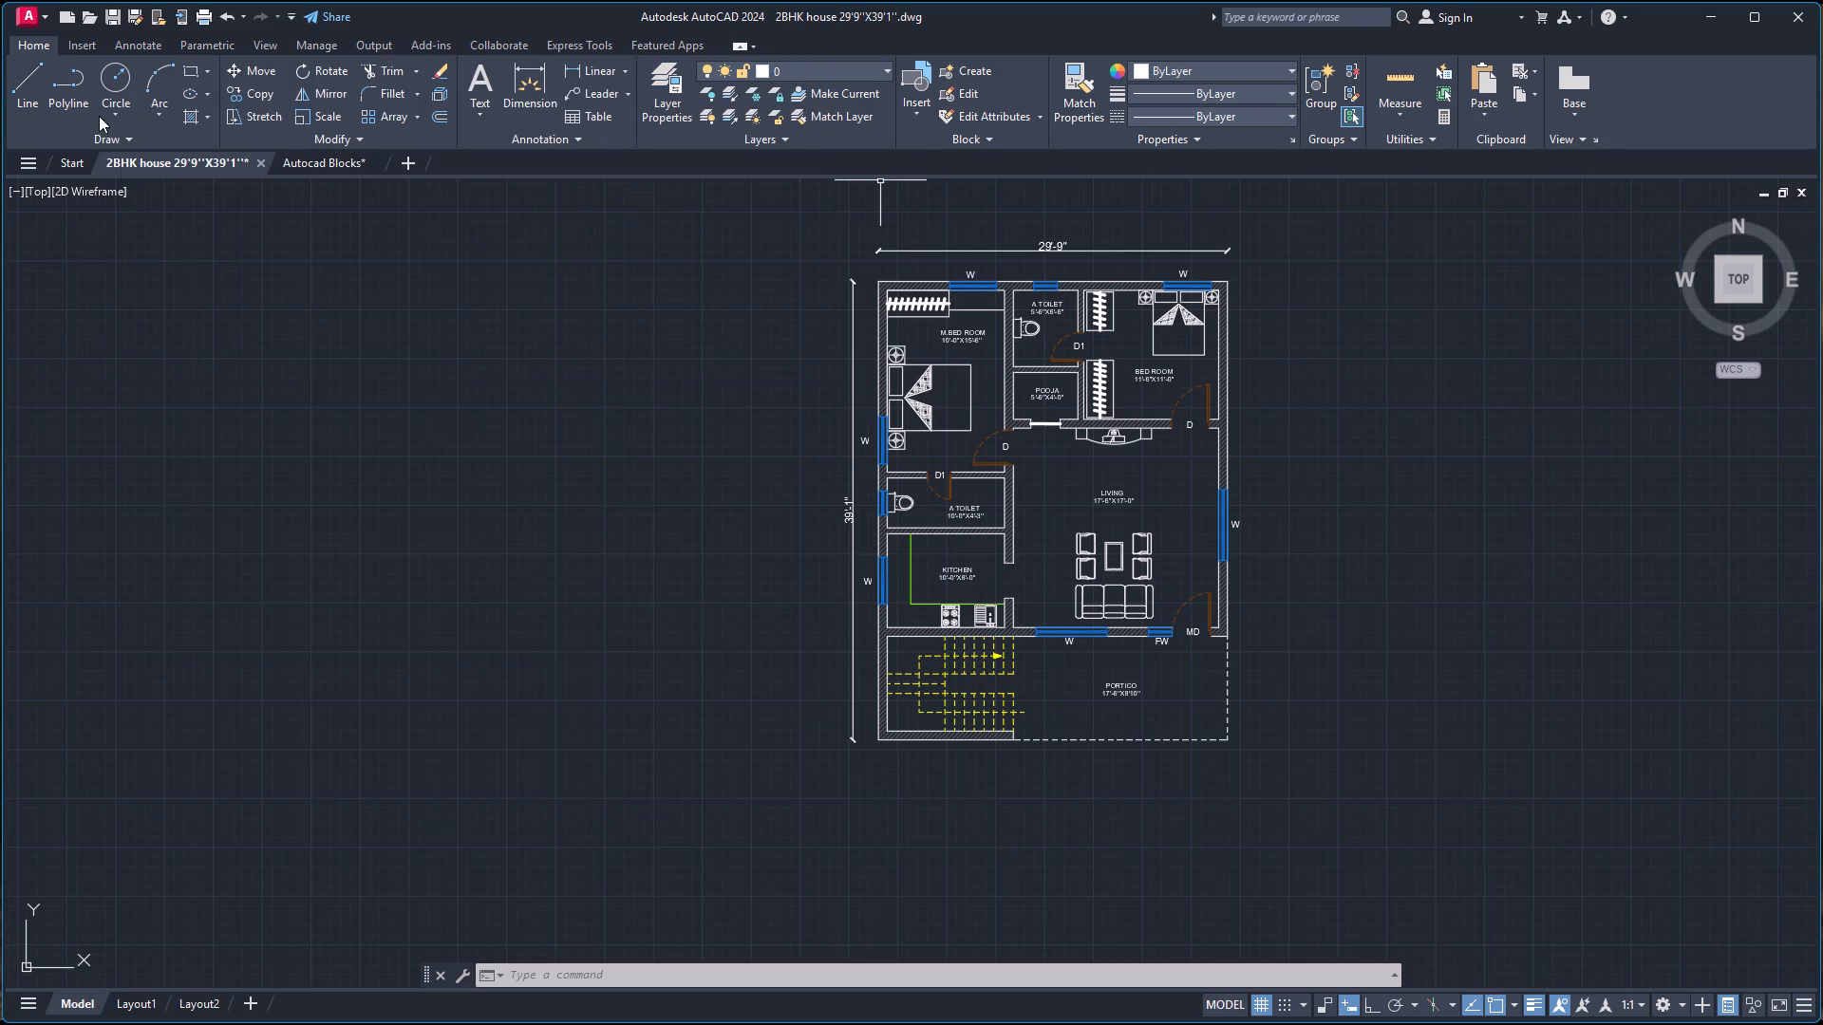
click(948, 331)
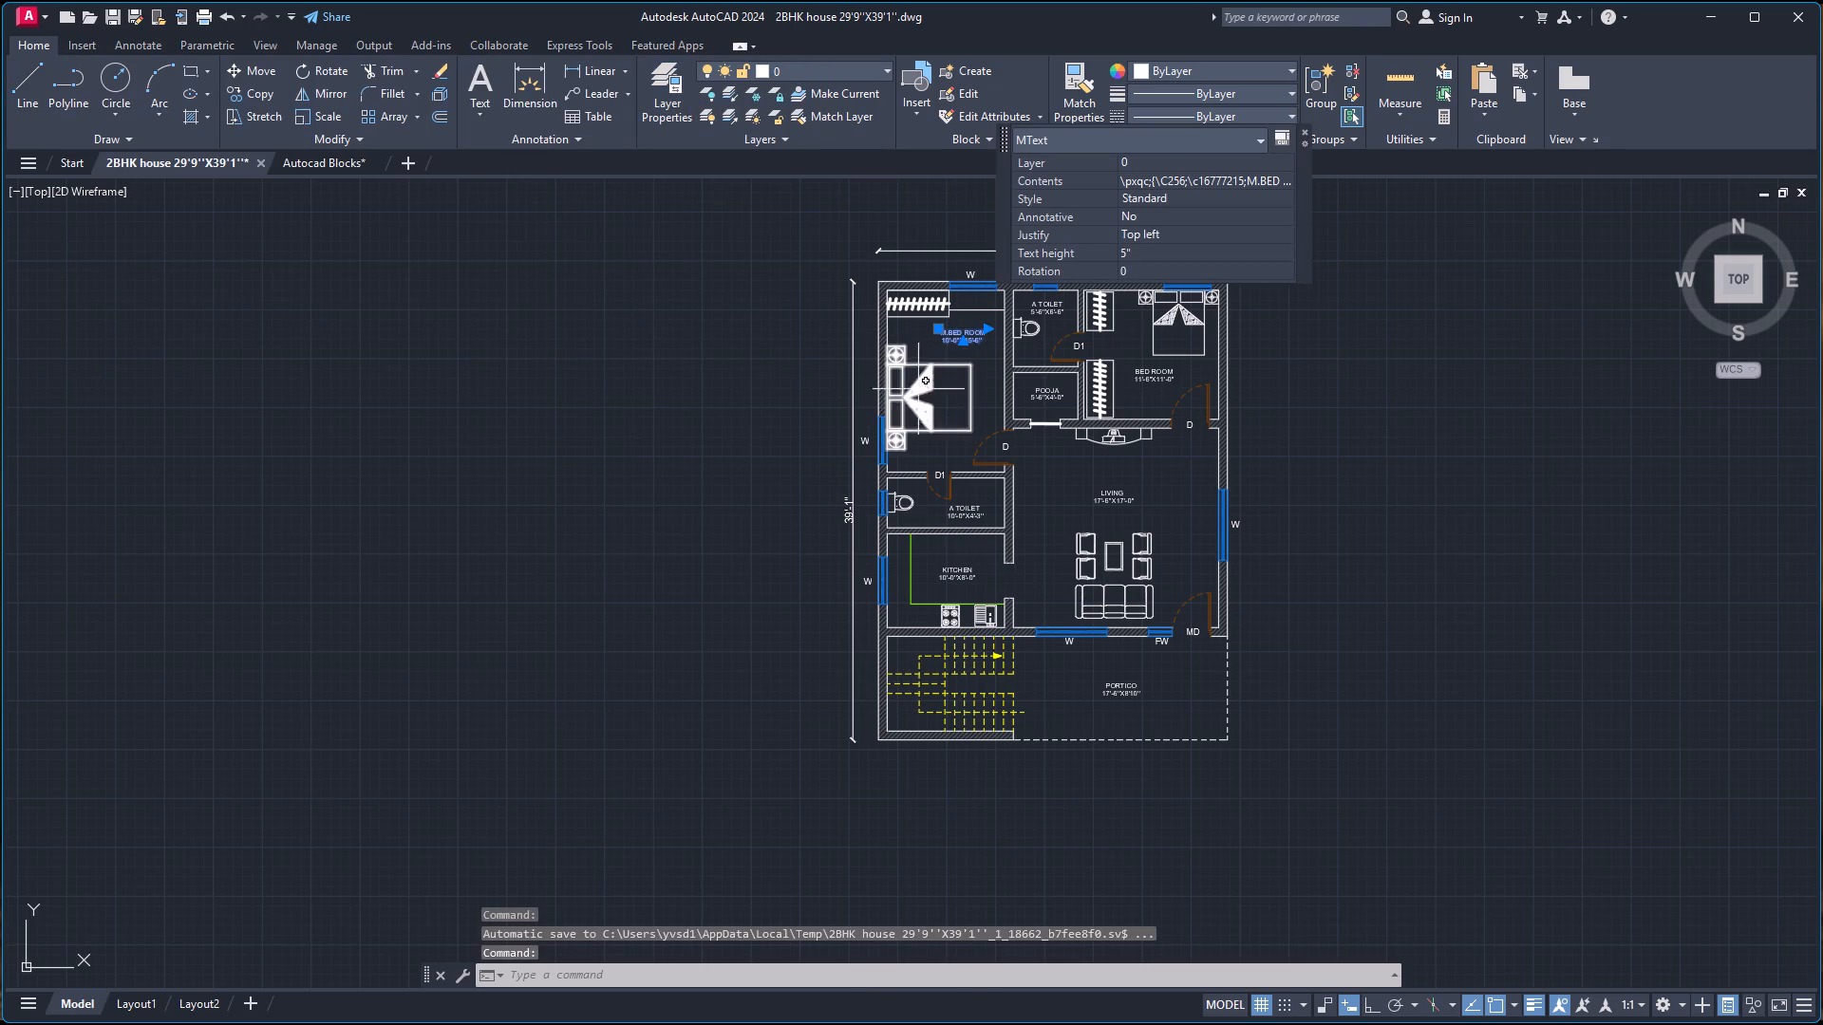
click(1303, 132)
double_click(859, 69)
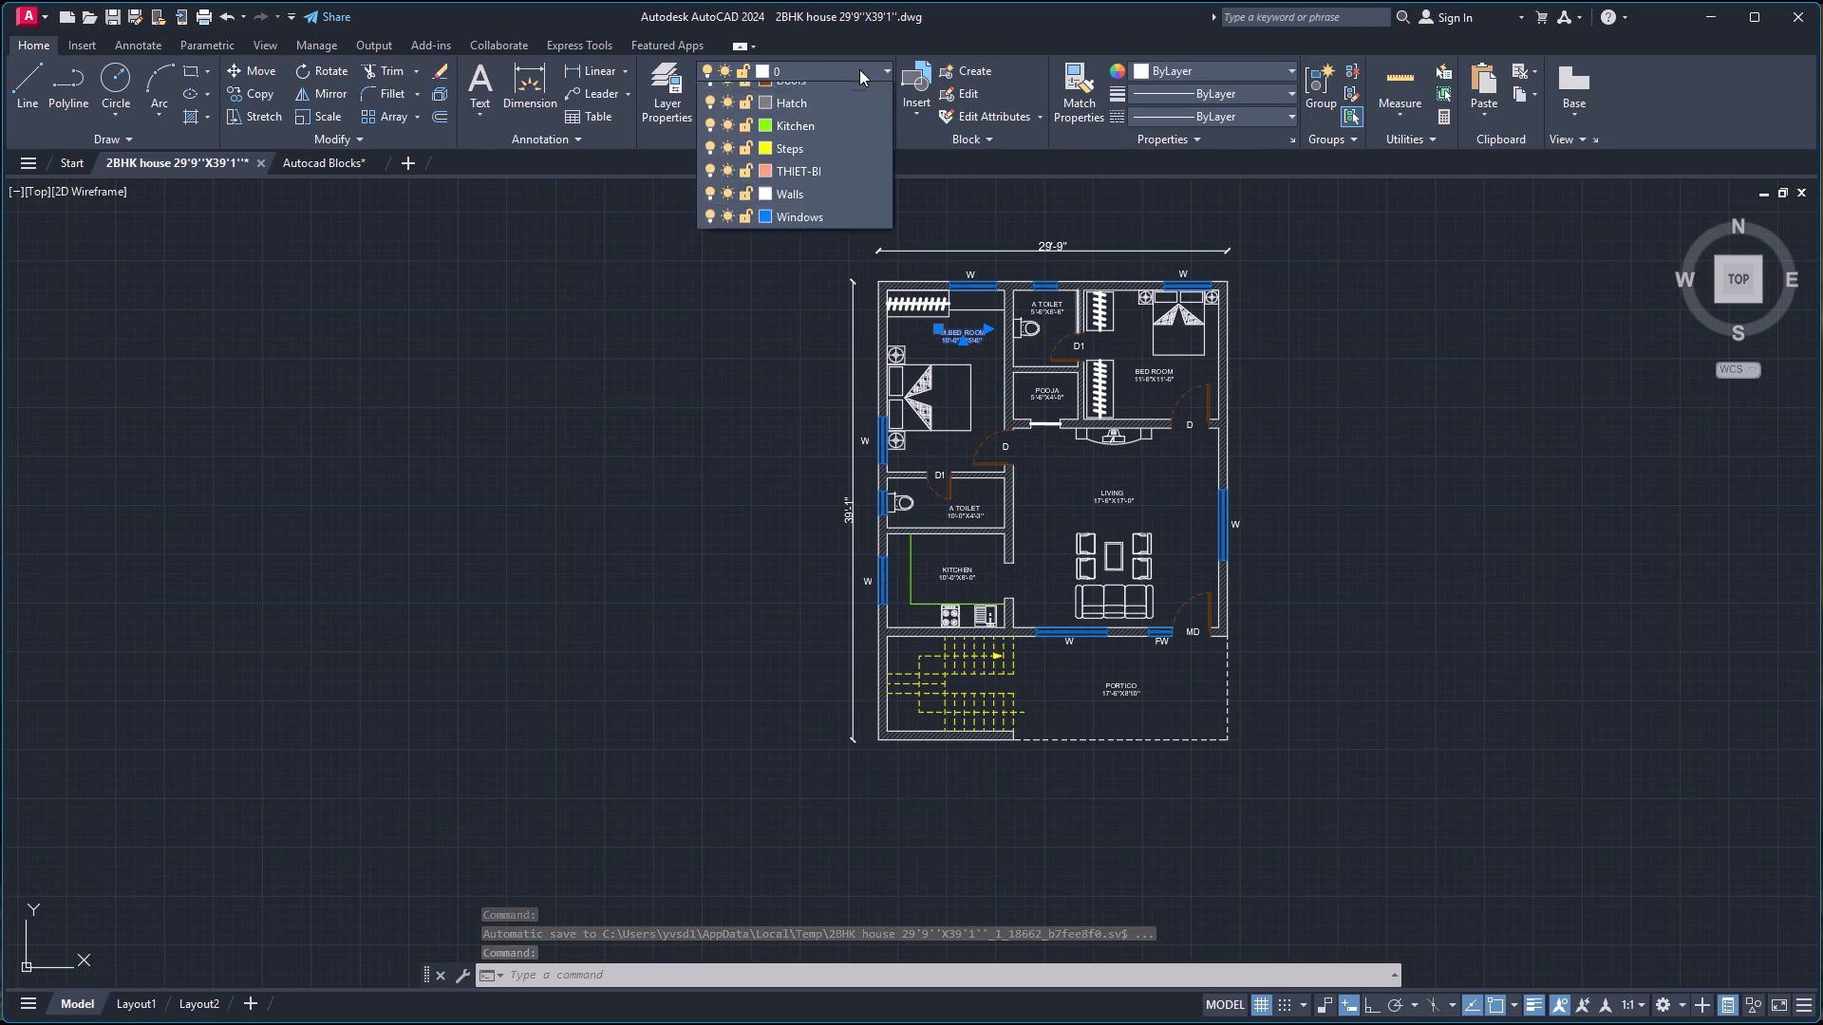
Create a new layer named Text and make it the current layer.
click(669, 83)
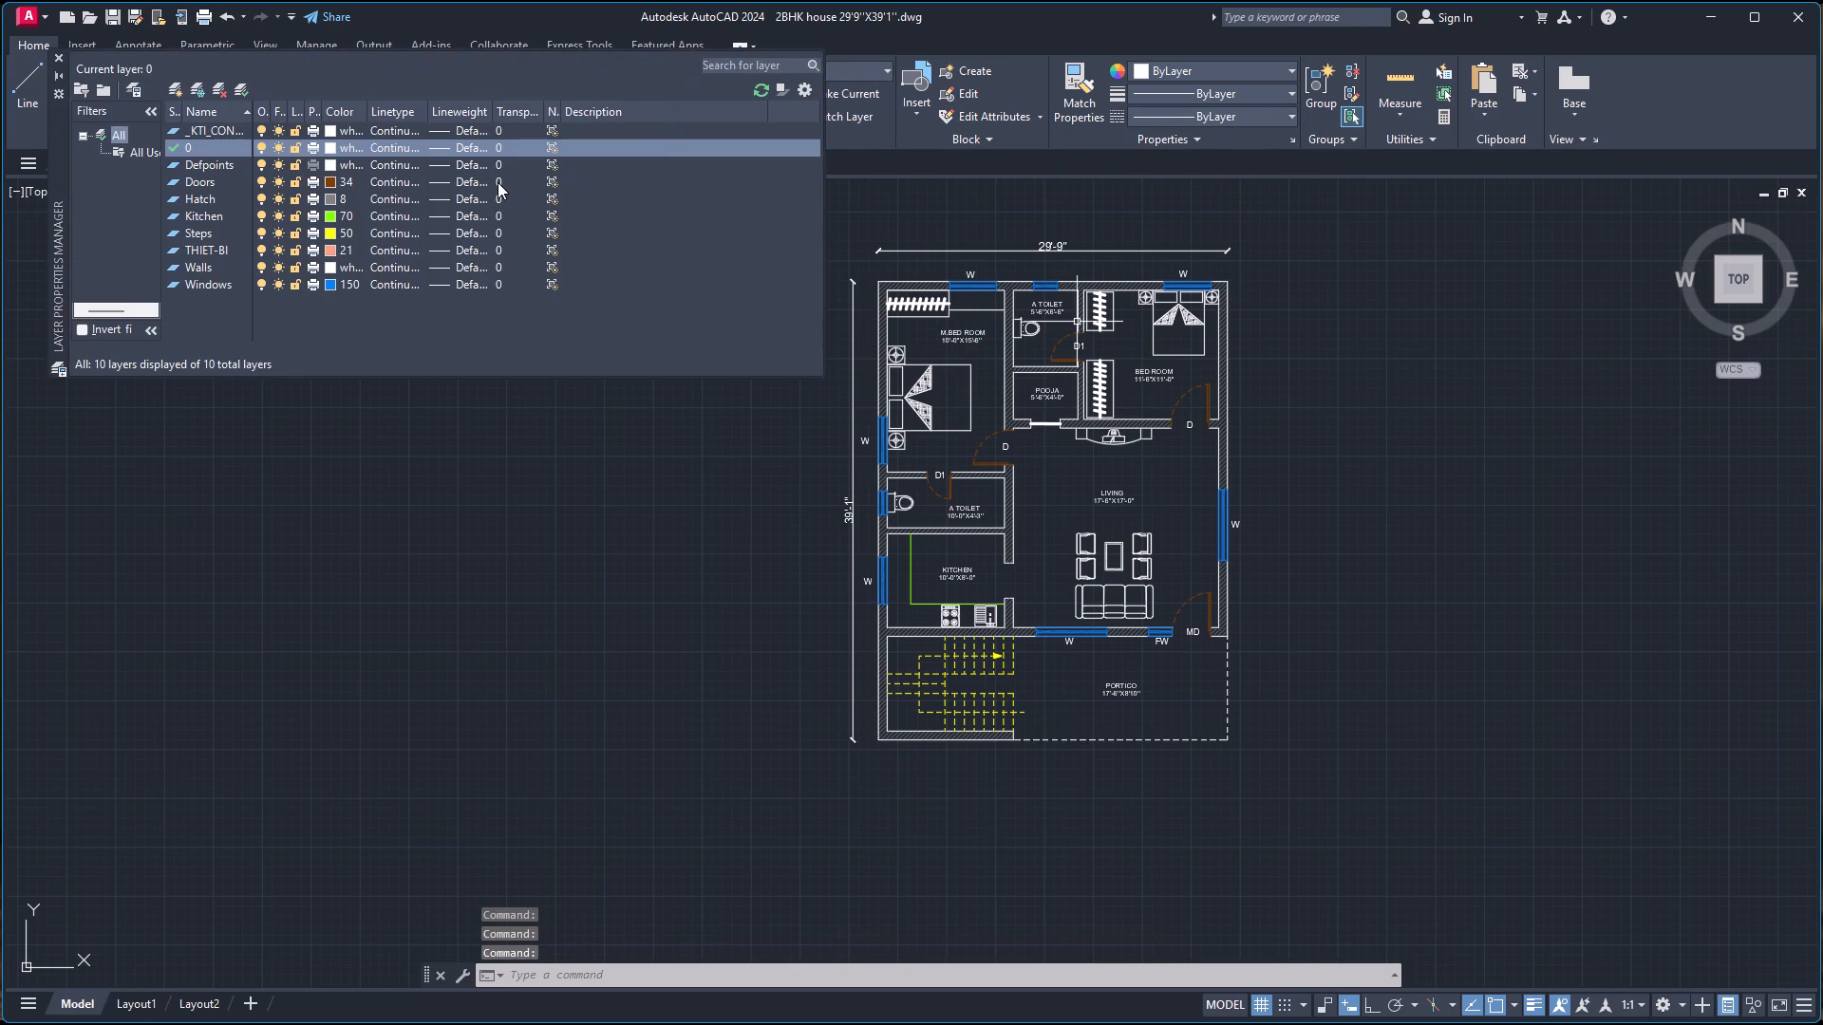
click(179, 96)
text(Text)
key(Return)
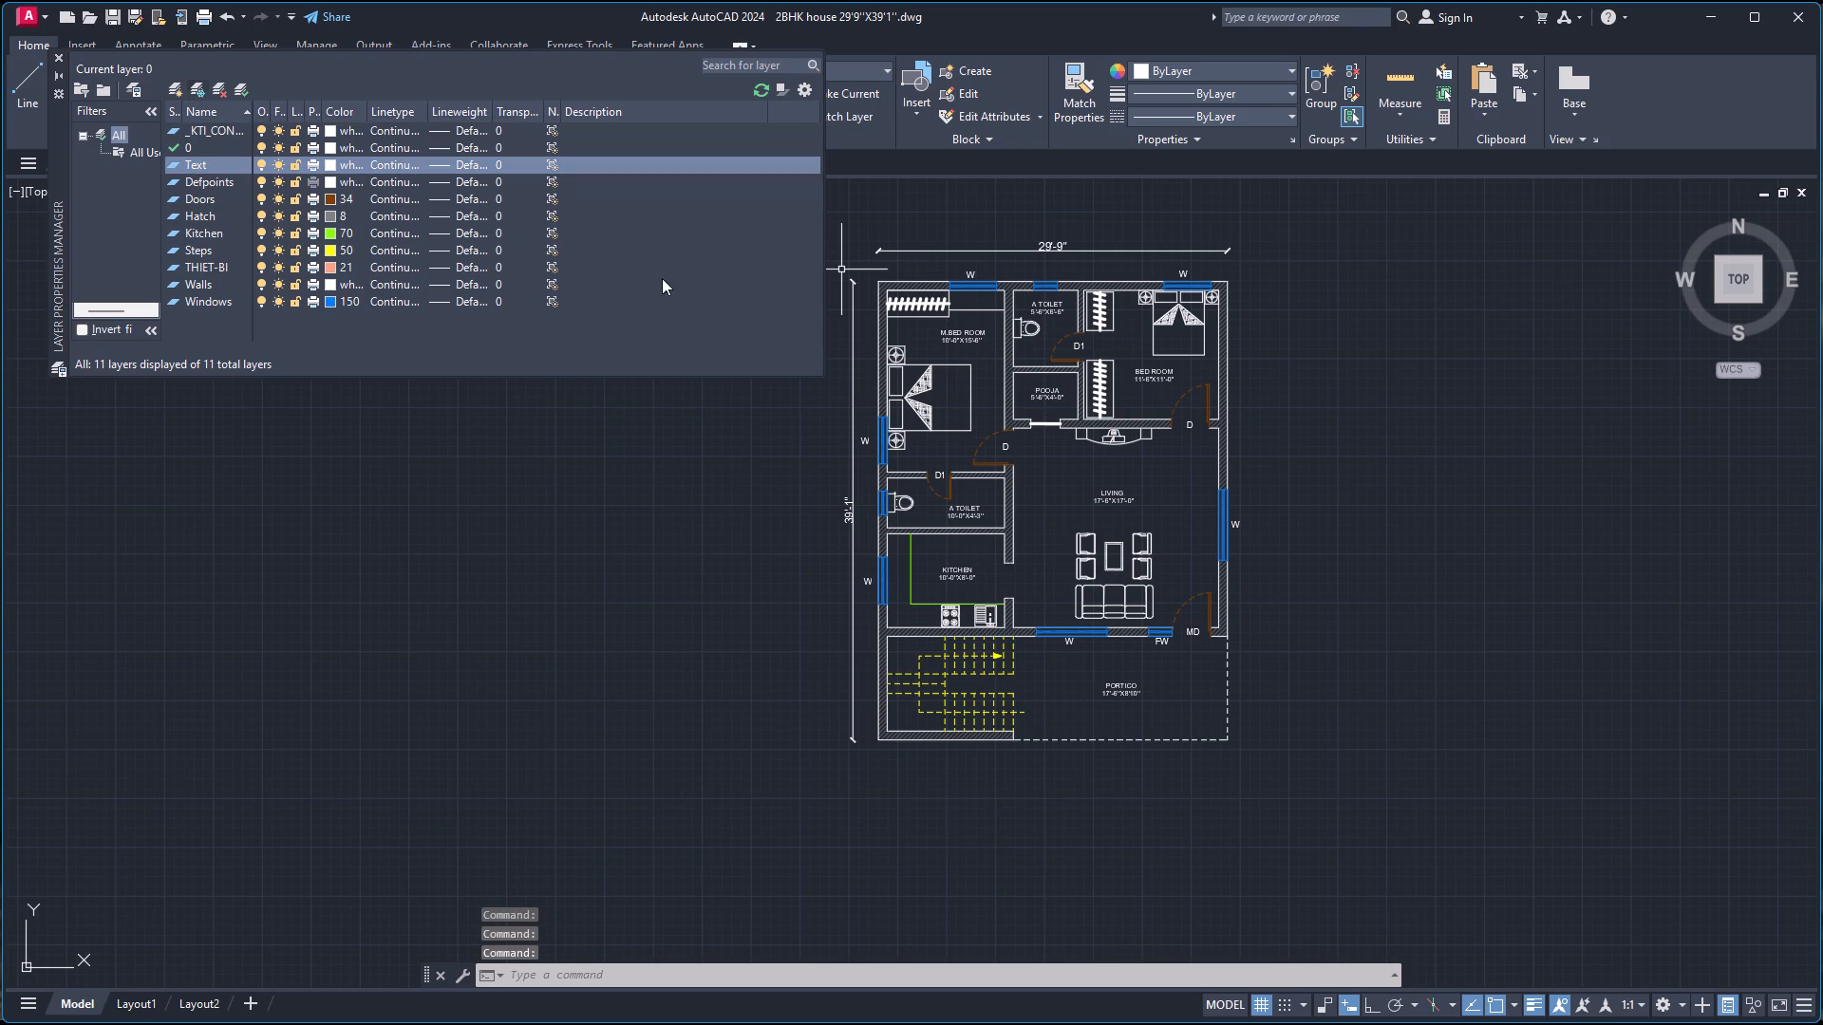
click(248, 87)
click(61, 55)
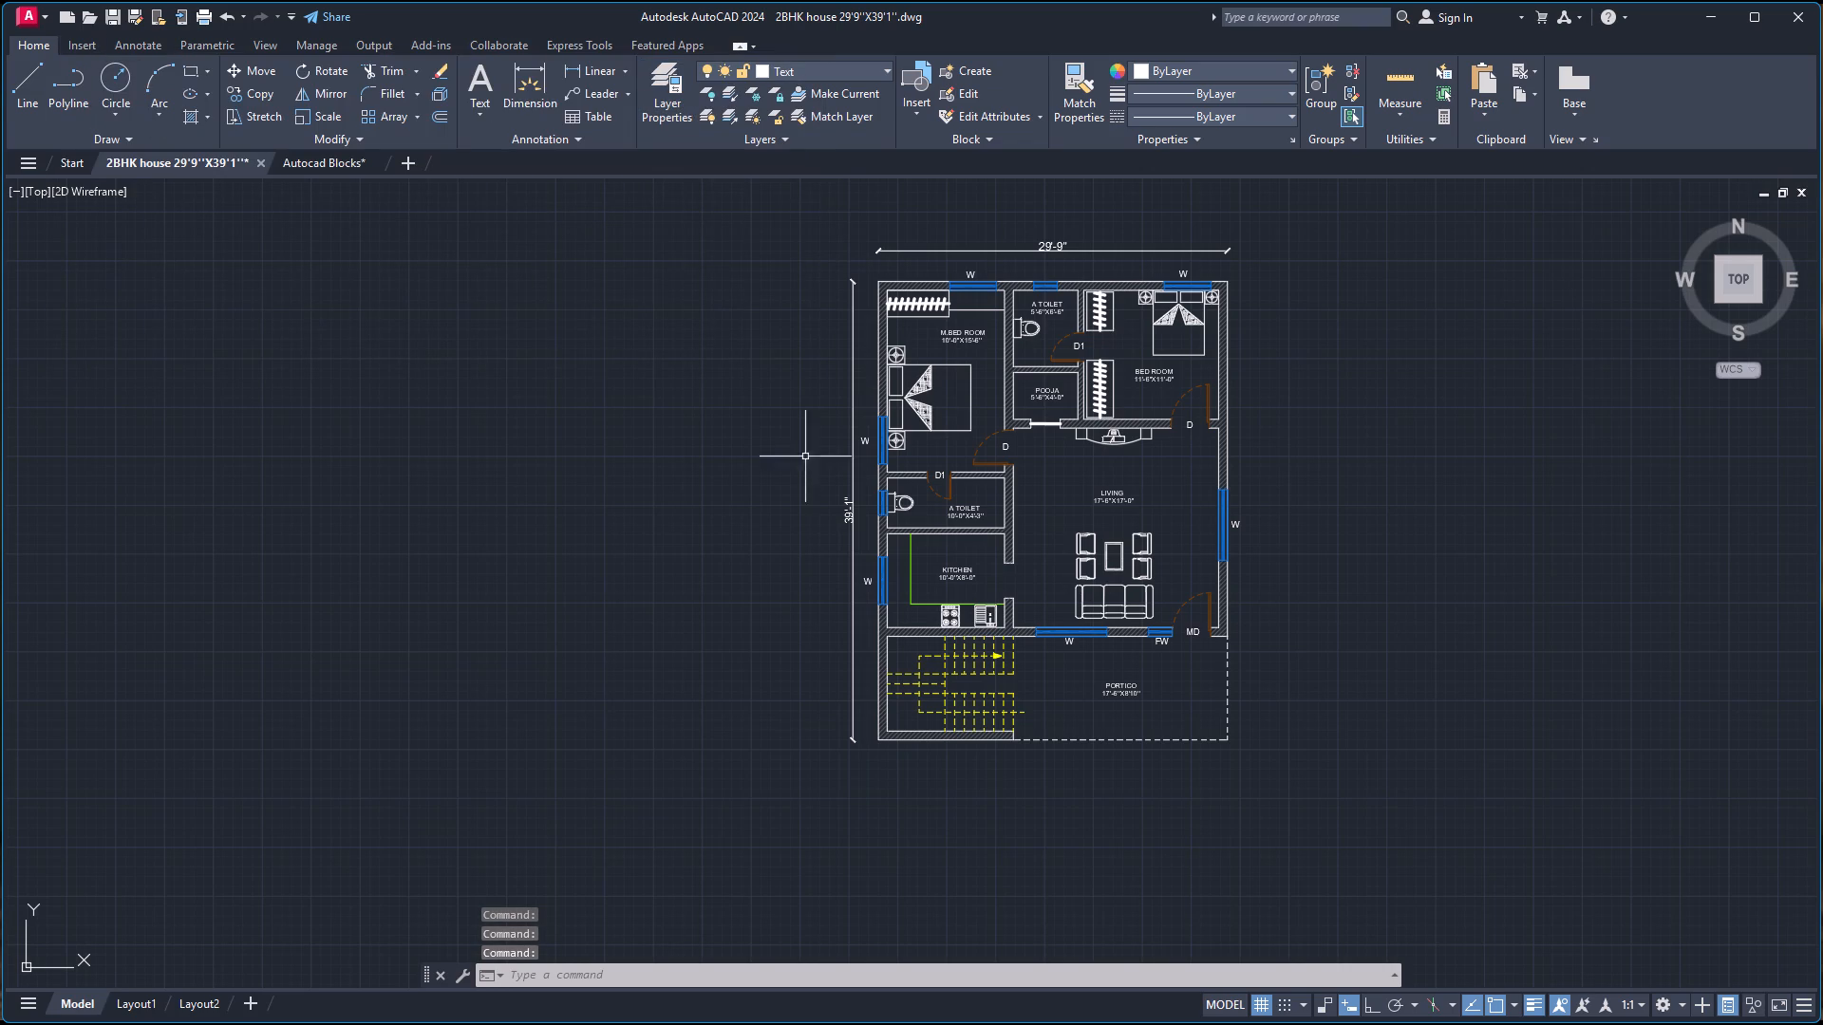
Move all room labels and the window and door tags, except the D1 tag at the upper toilet, to the Text layer.
click(968, 336)
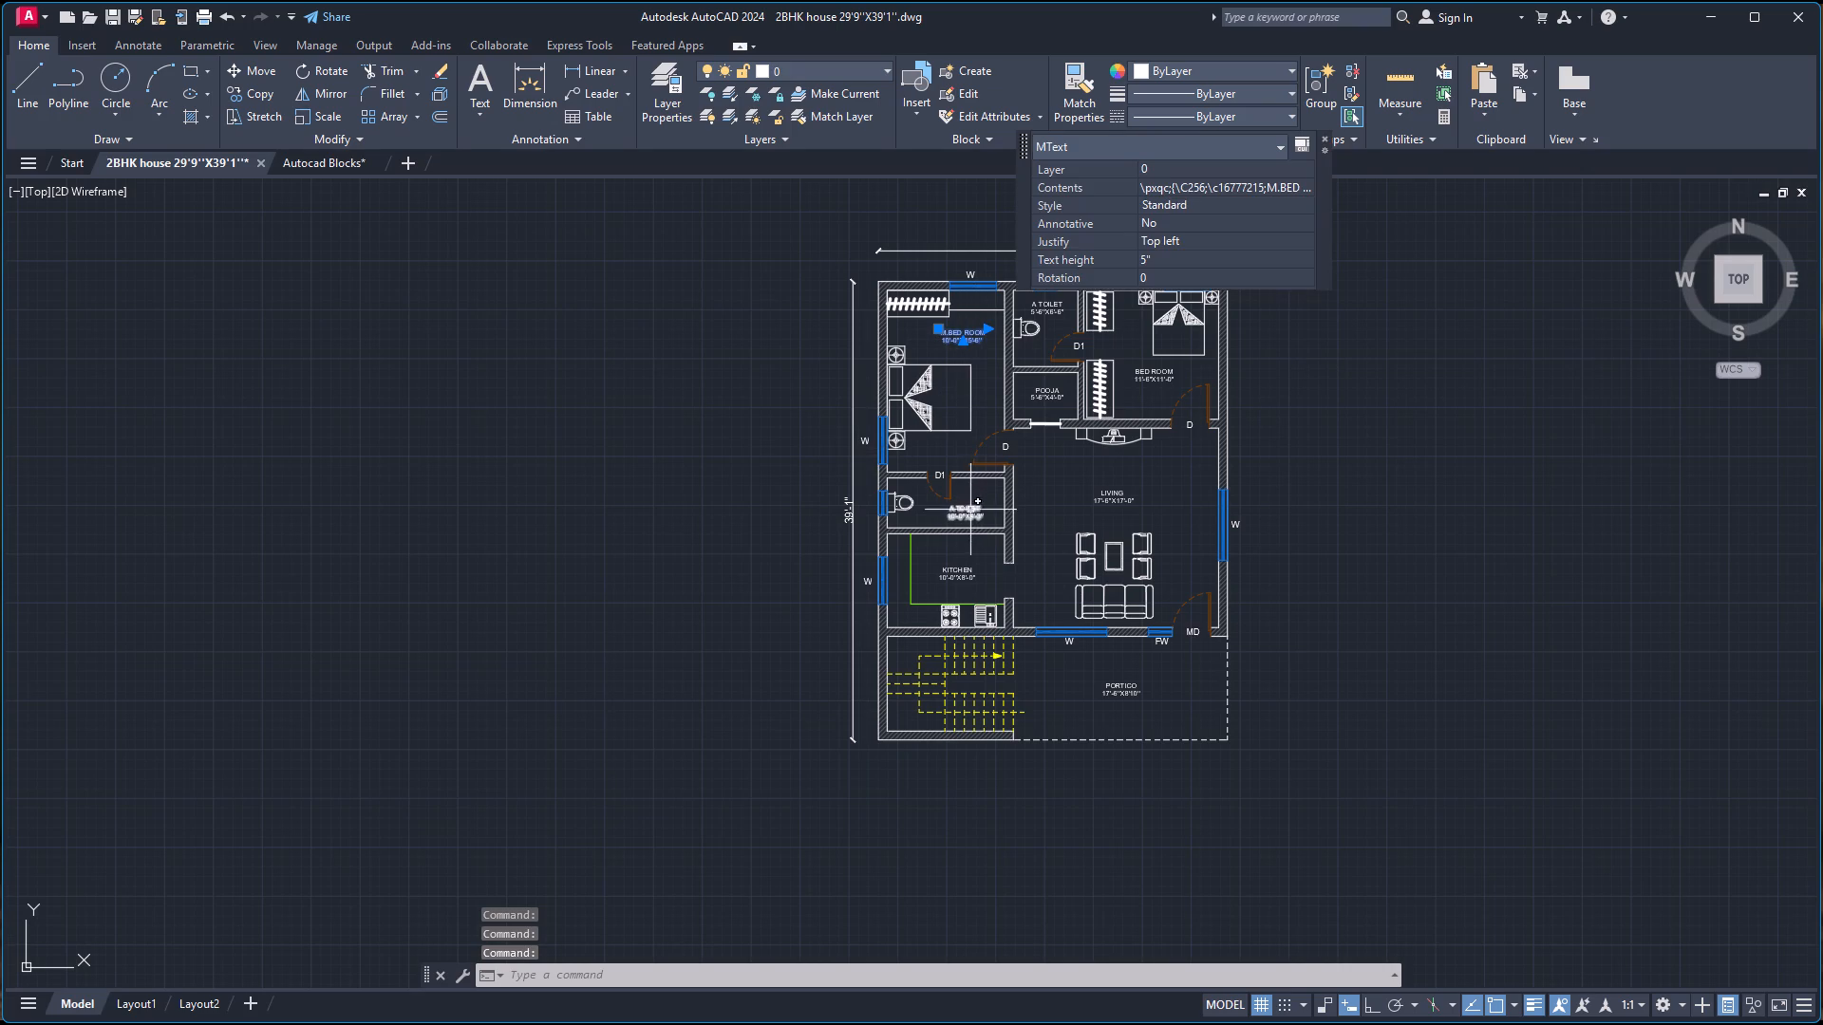
click(969, 511)
click(956, 580)
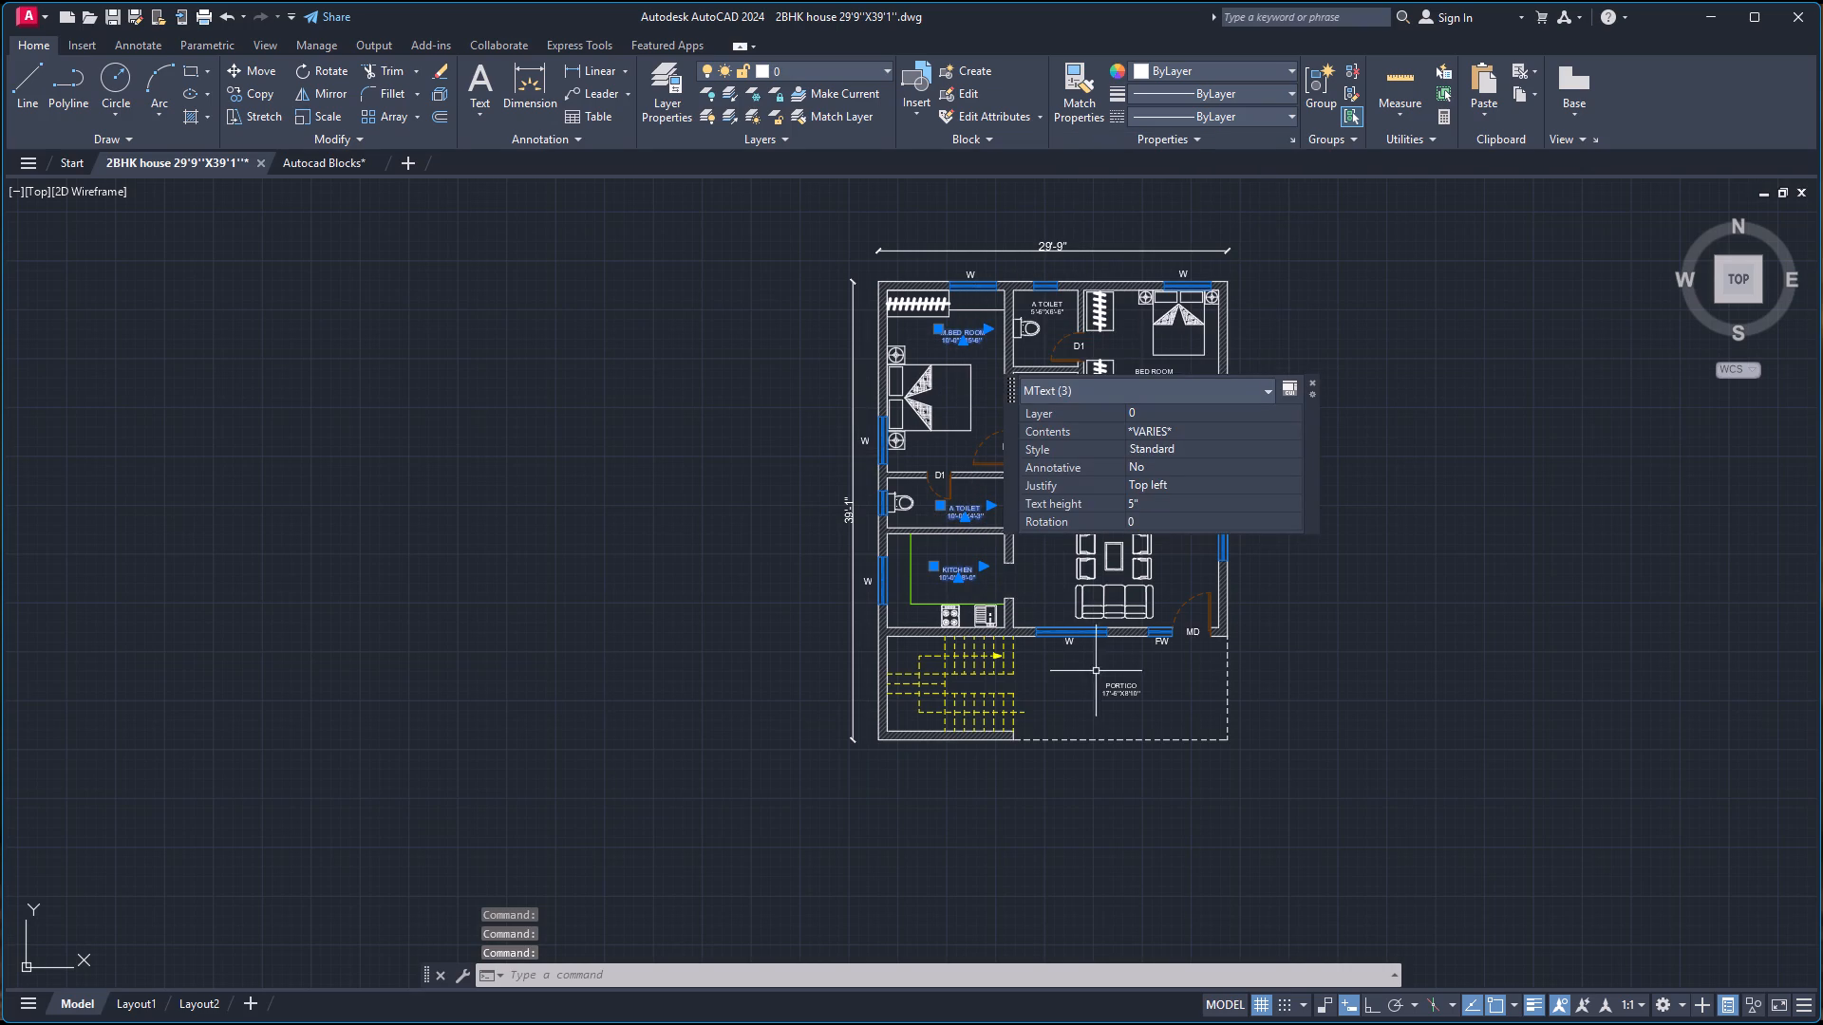
click(1117, 691)
click(1123, 499)
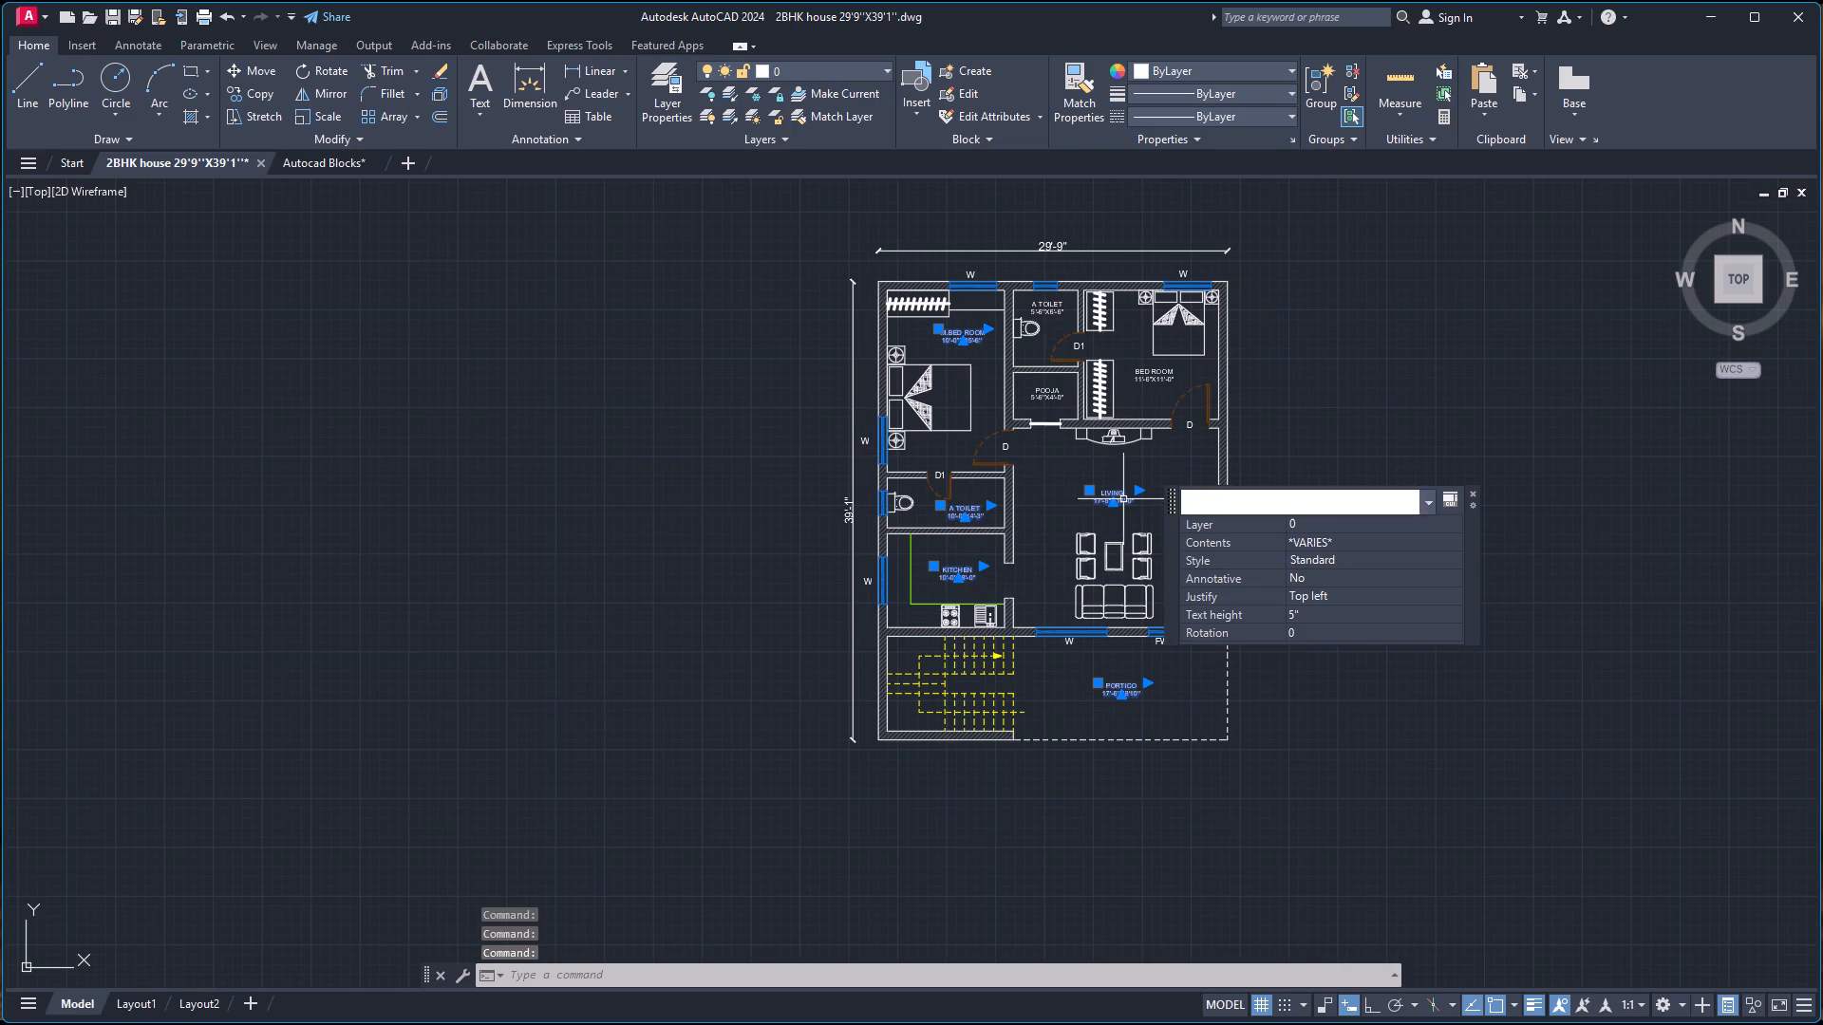
click(1043, 387)
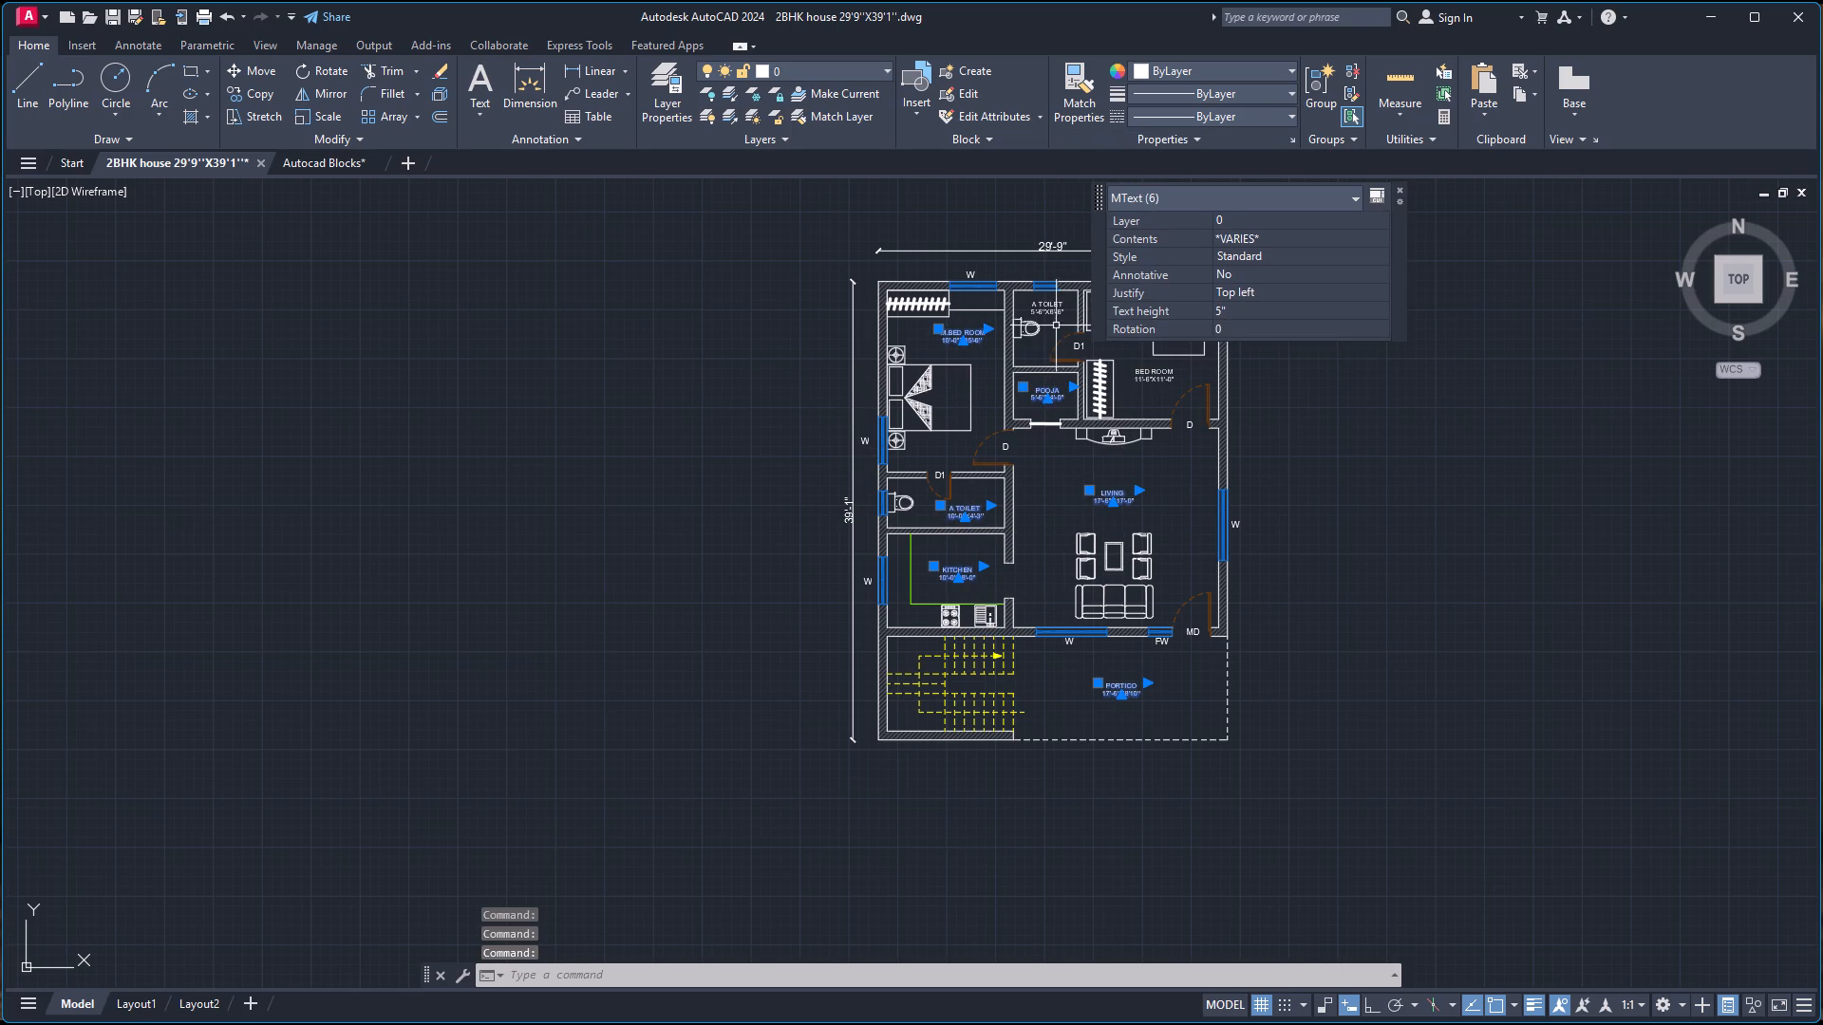
click(1057, 308)
click(1158, 376)
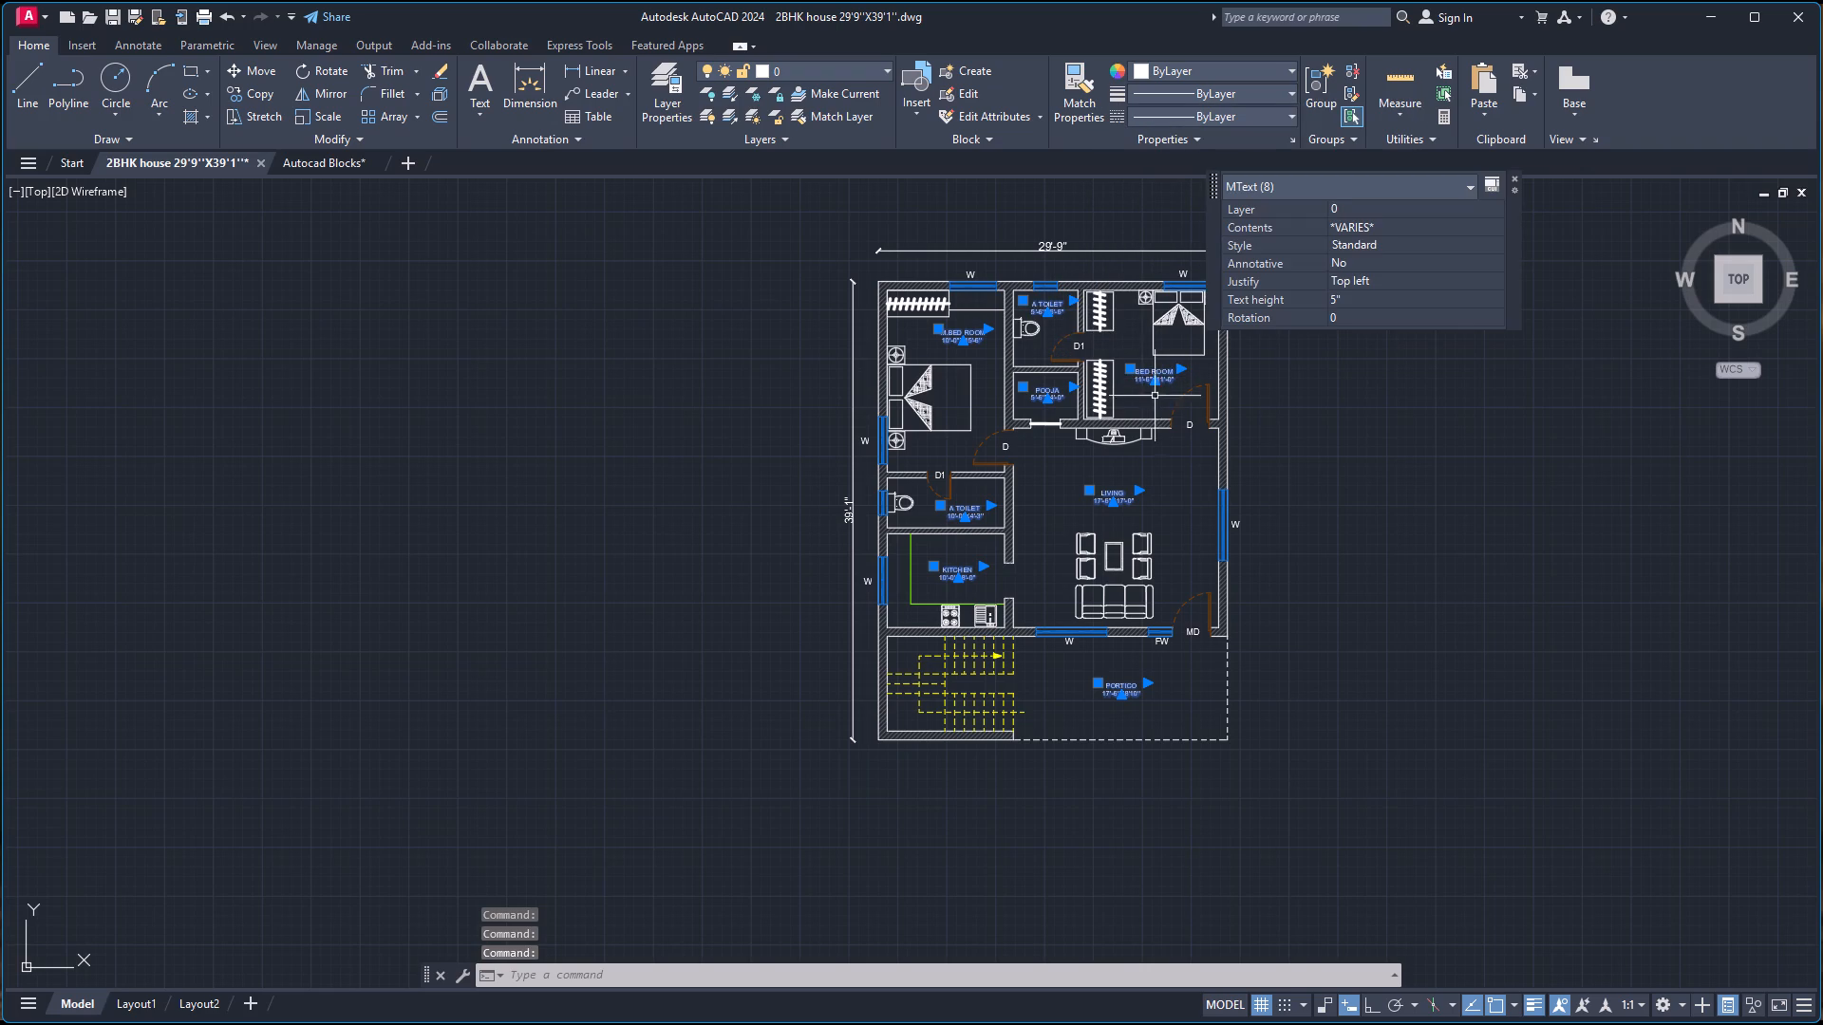
click(1237, 527)
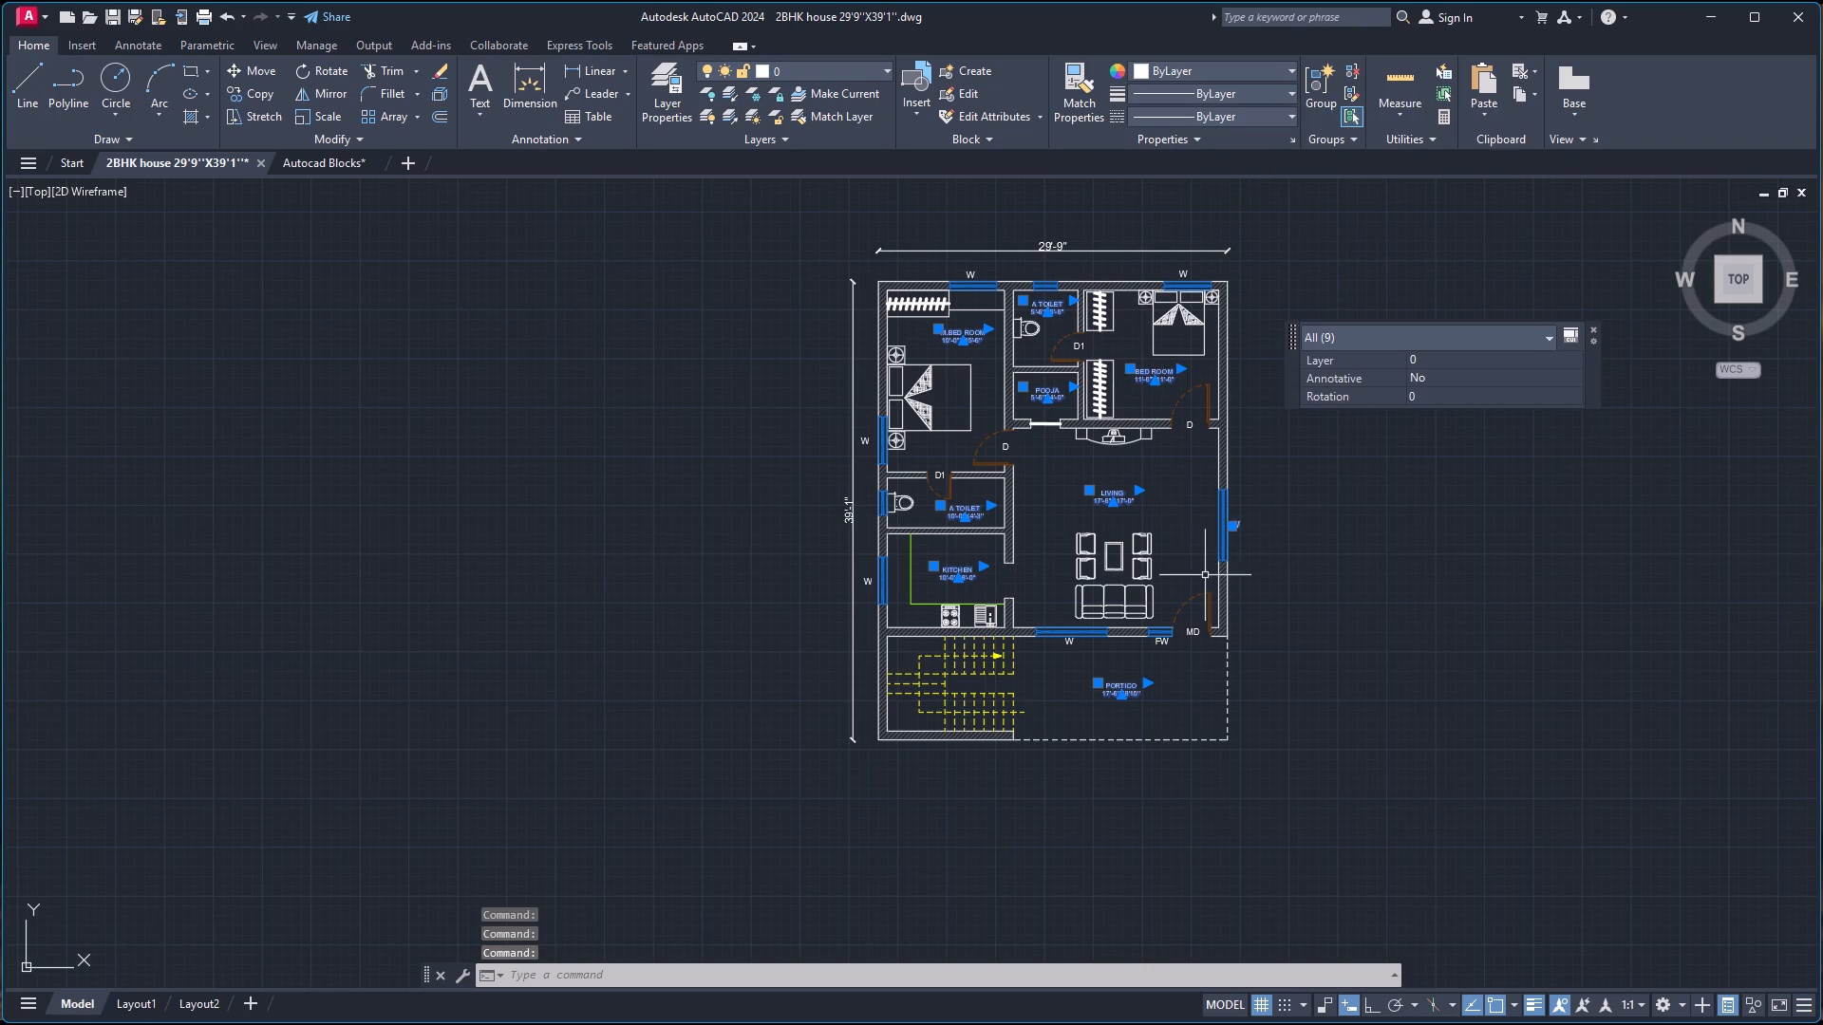
click(1181, 277)
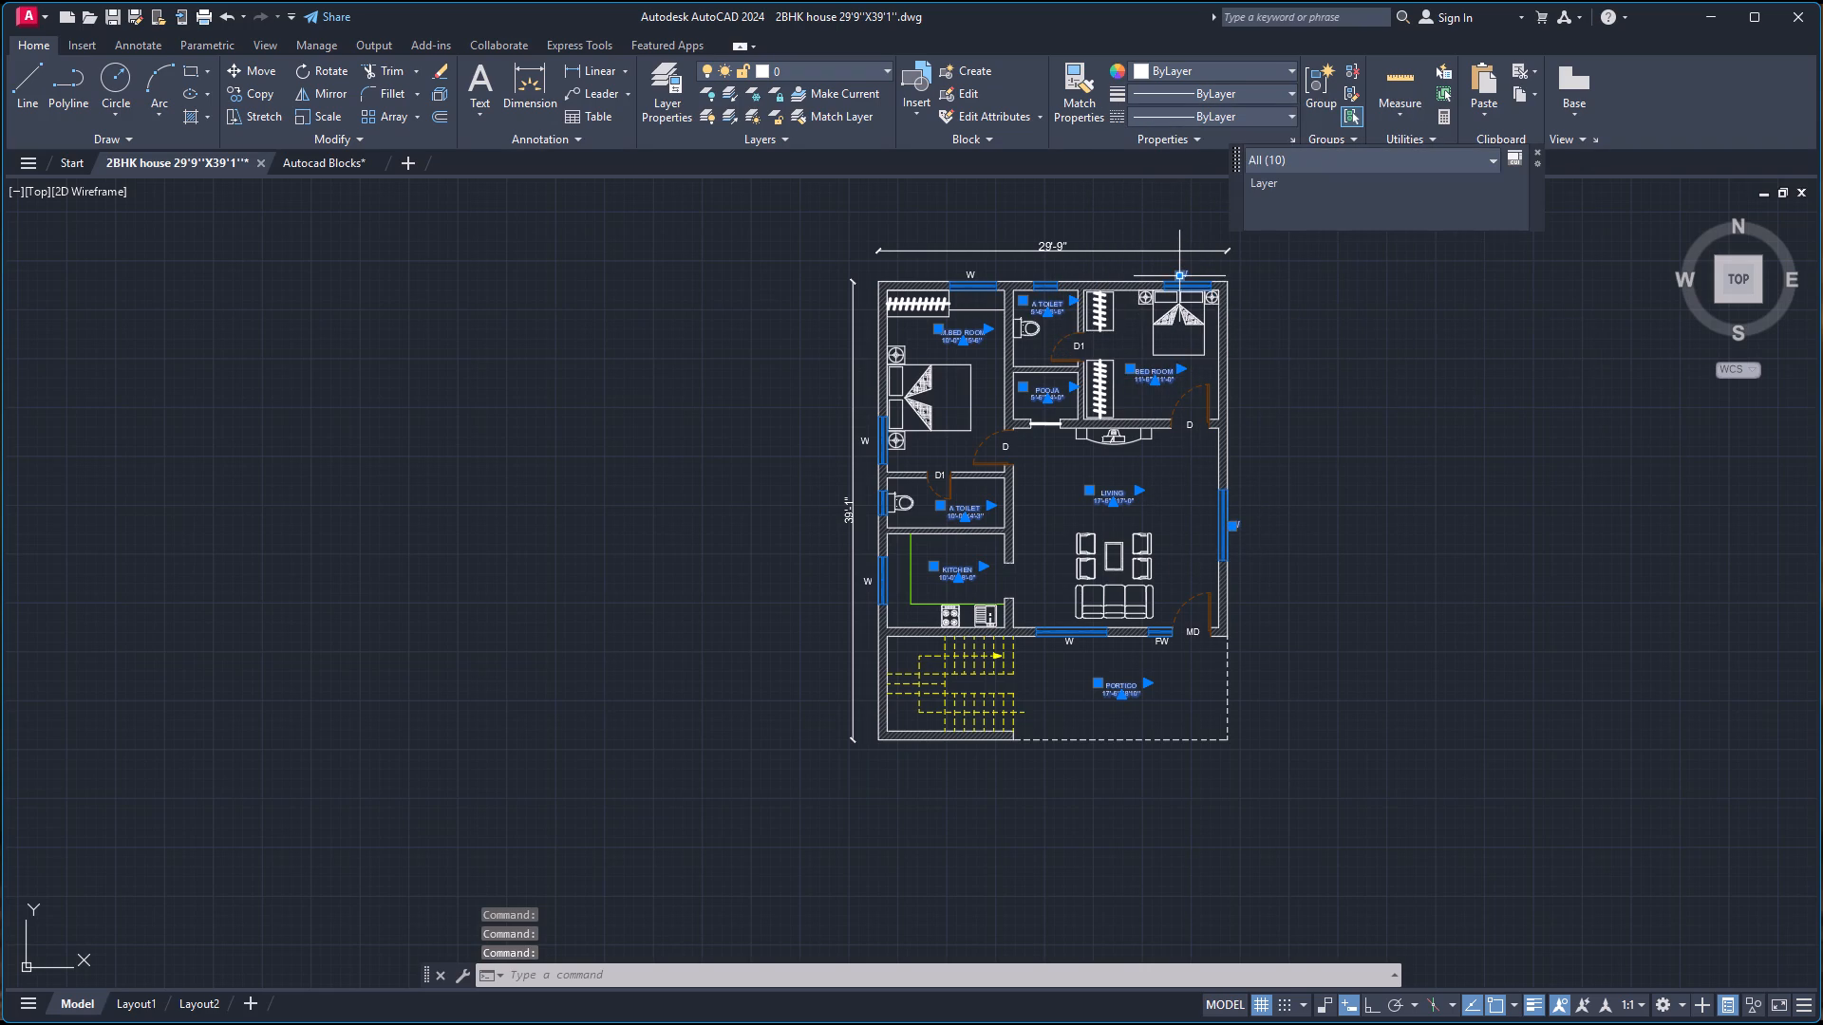
scroll(874, 276, up, 2)
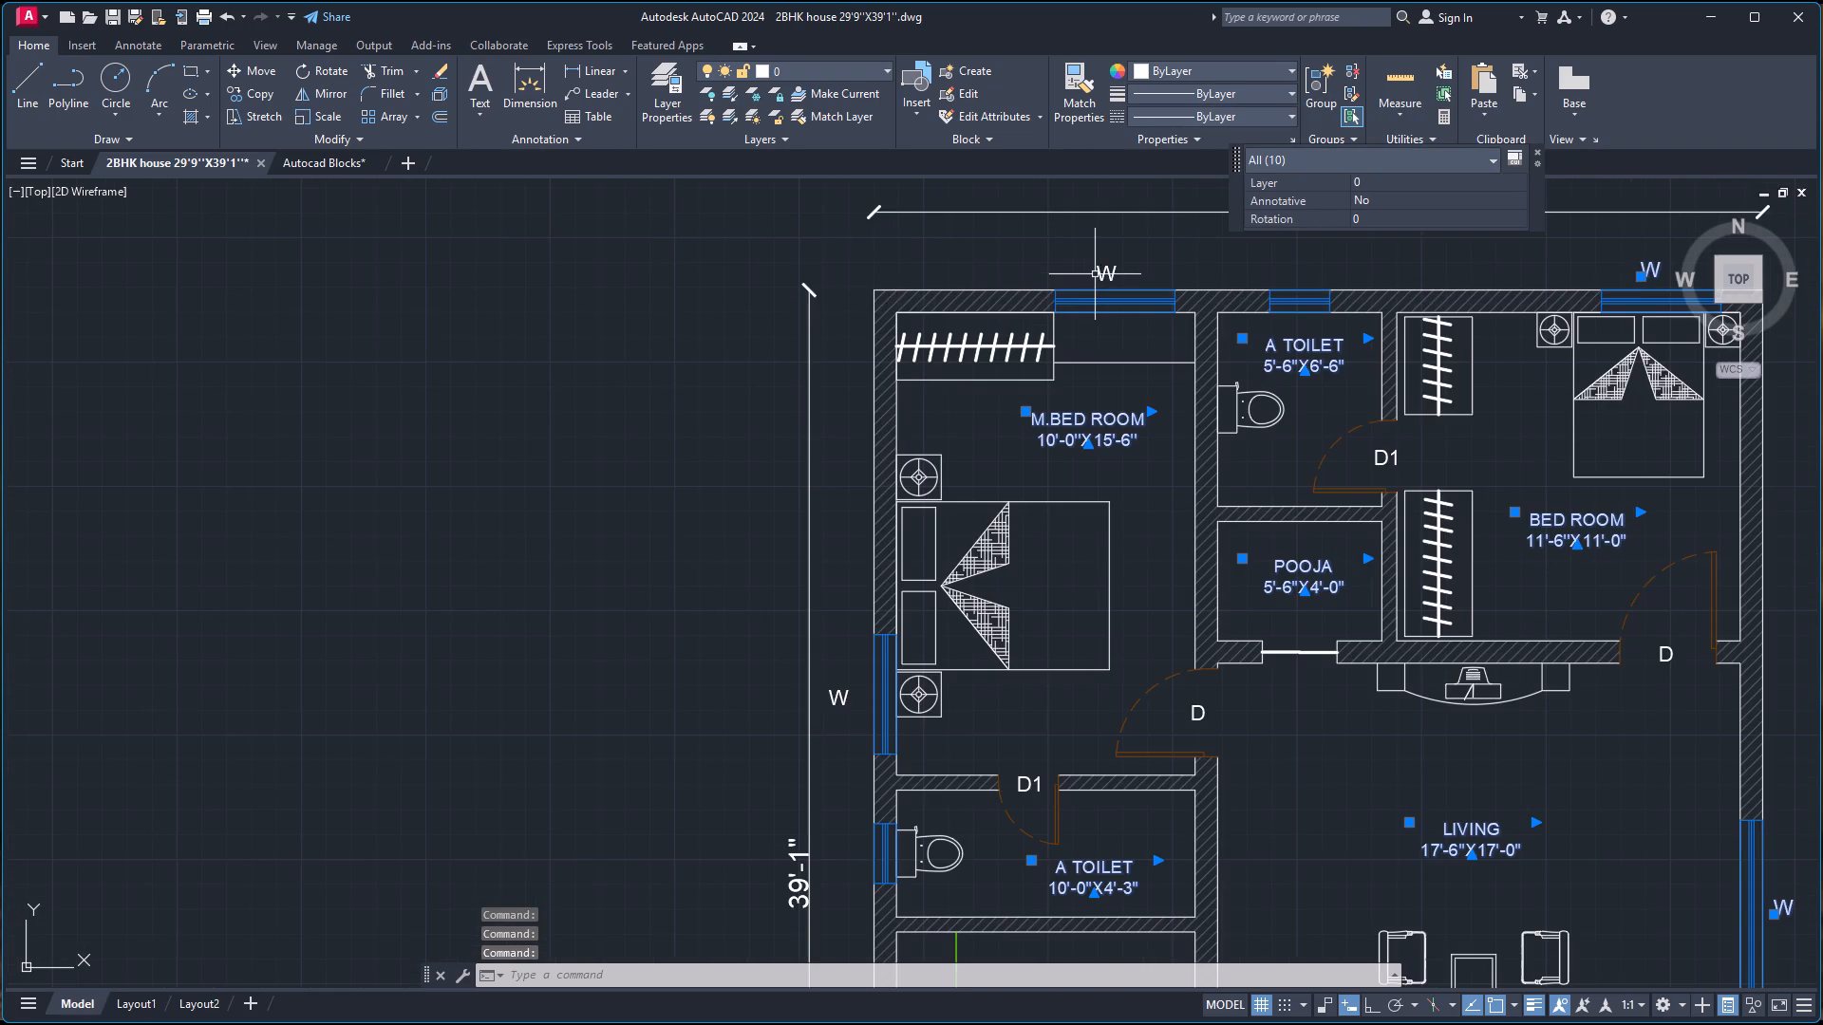
click(1104, 274)
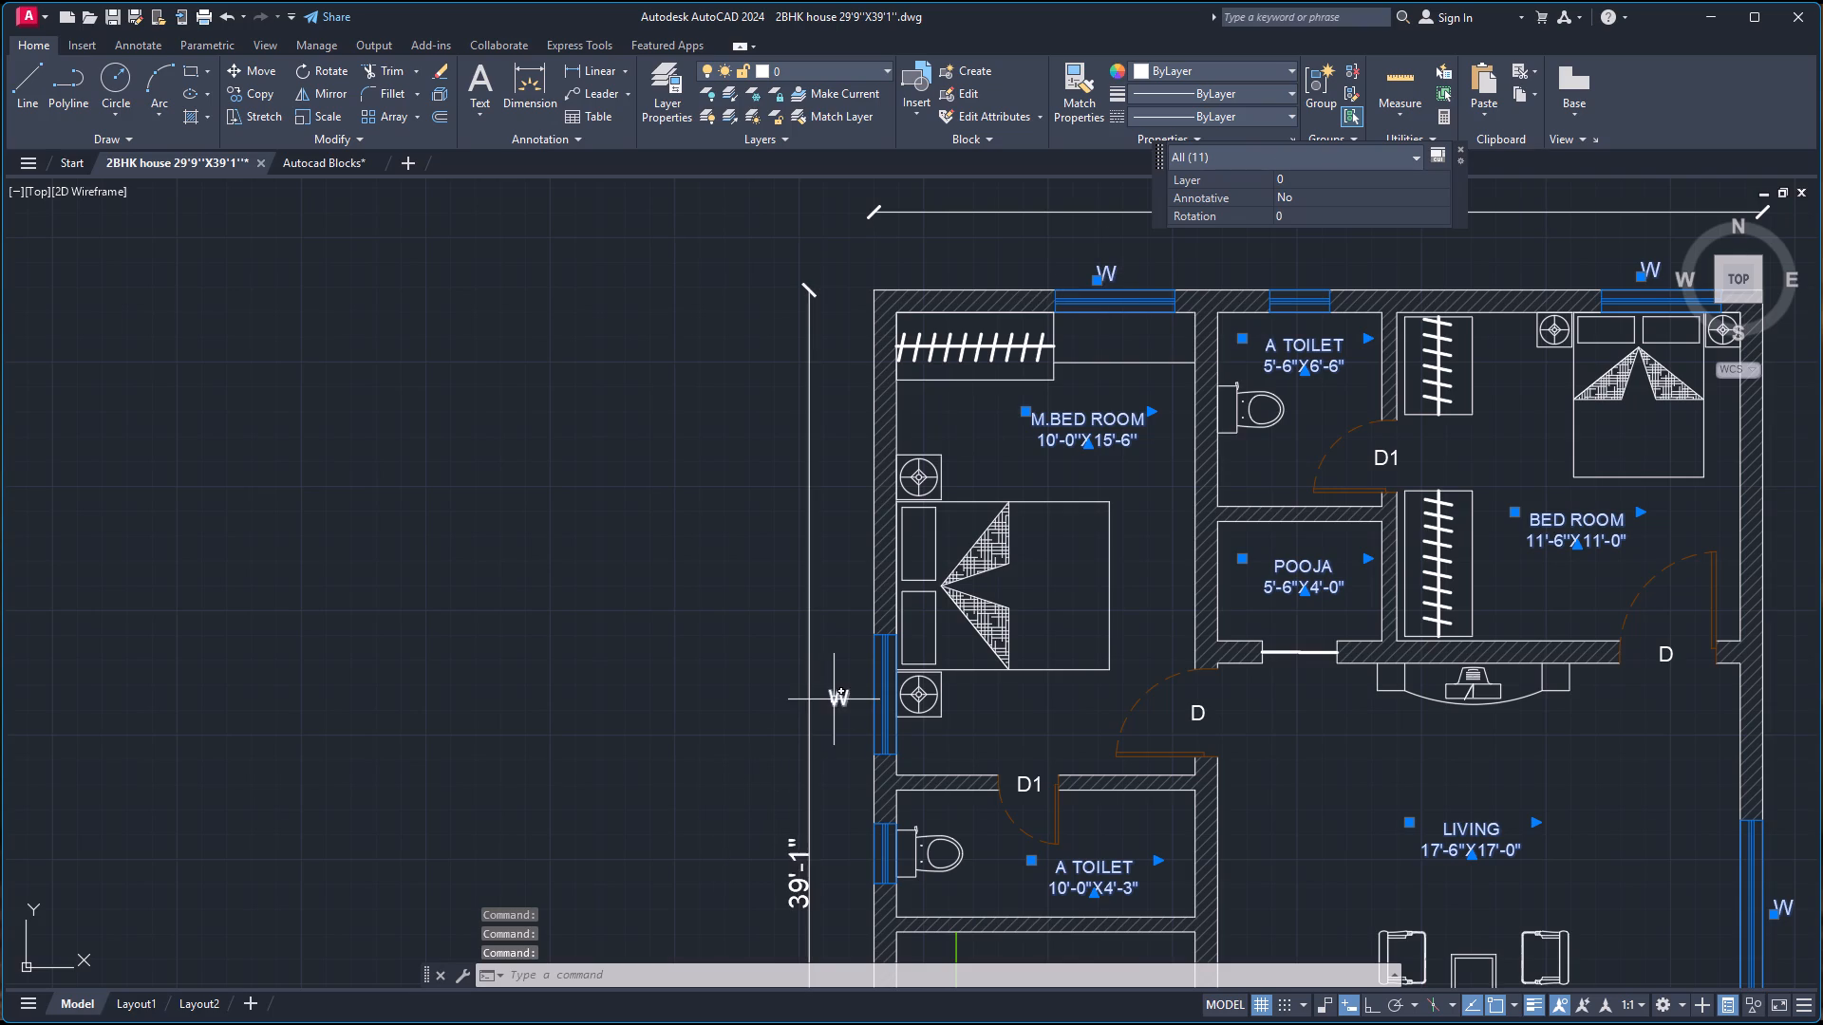
click(834, 699)
scroll(835, 703, down, 3)
scroll(839, 796, up, 2)
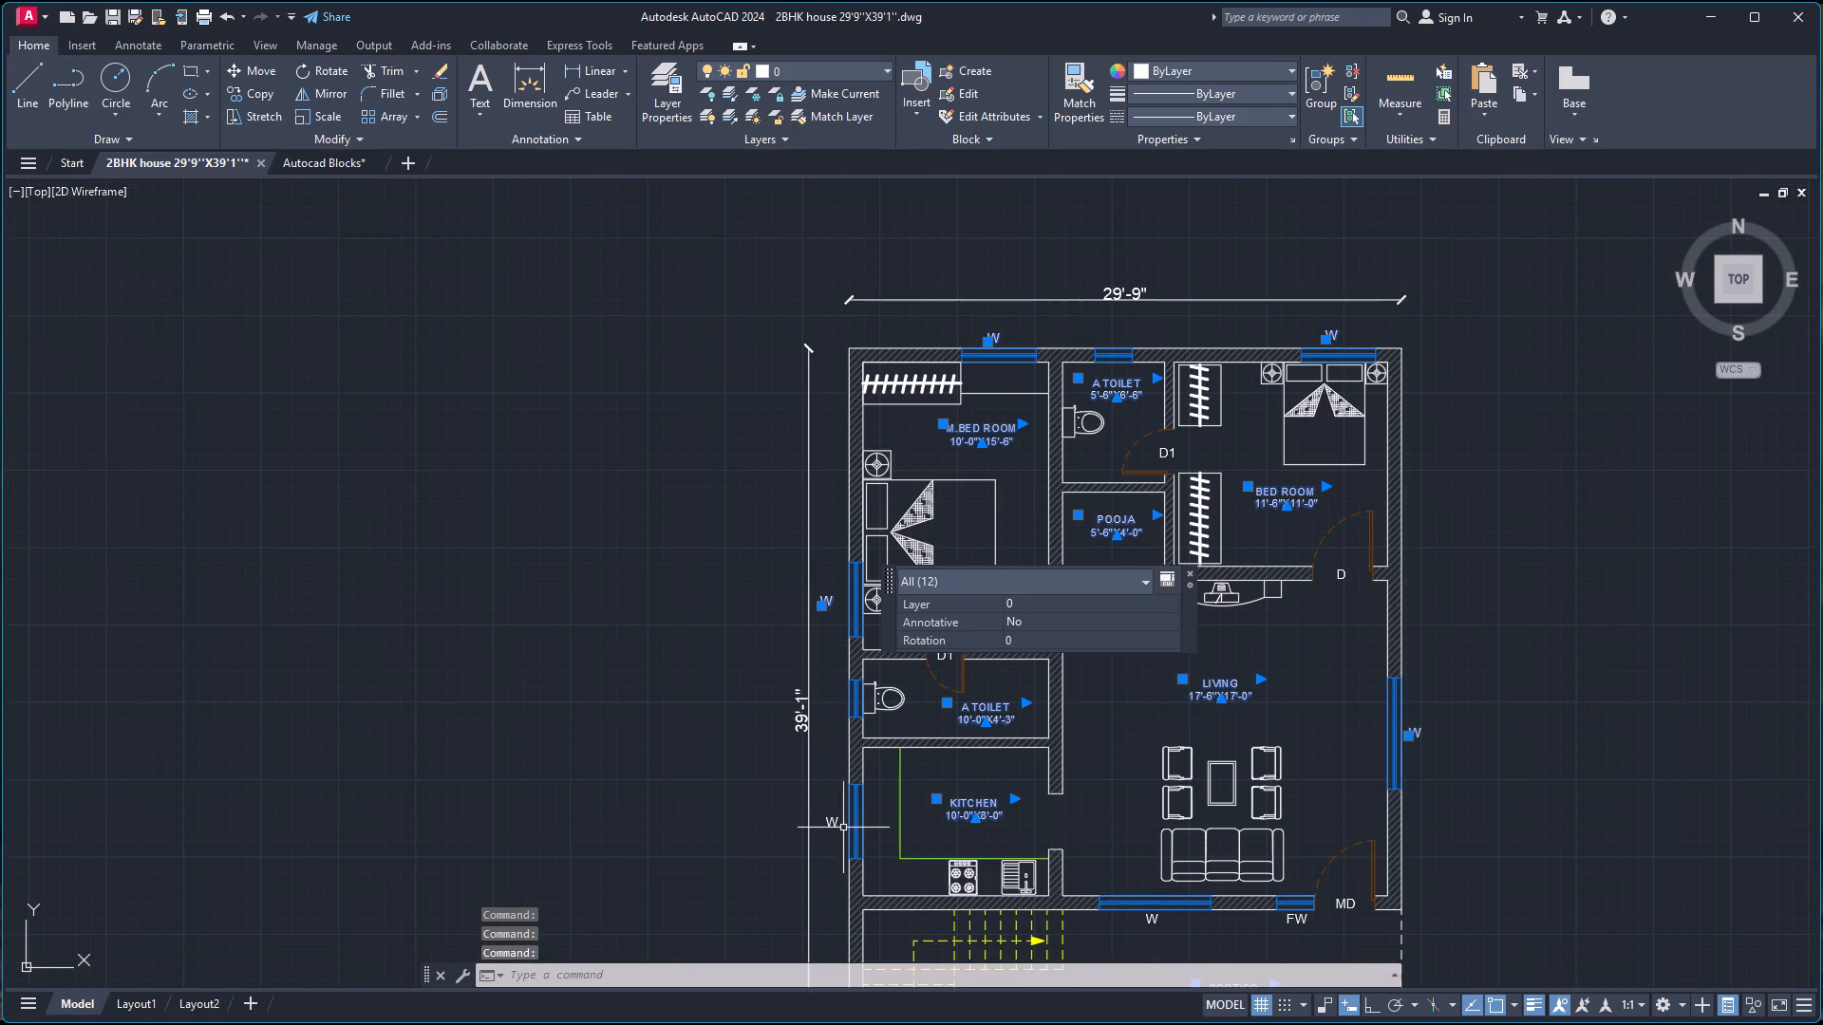
click(835, 829)
scroll(871, 858, down, 2)
scroll(959, 904, up, 2)
click(1010, 864)
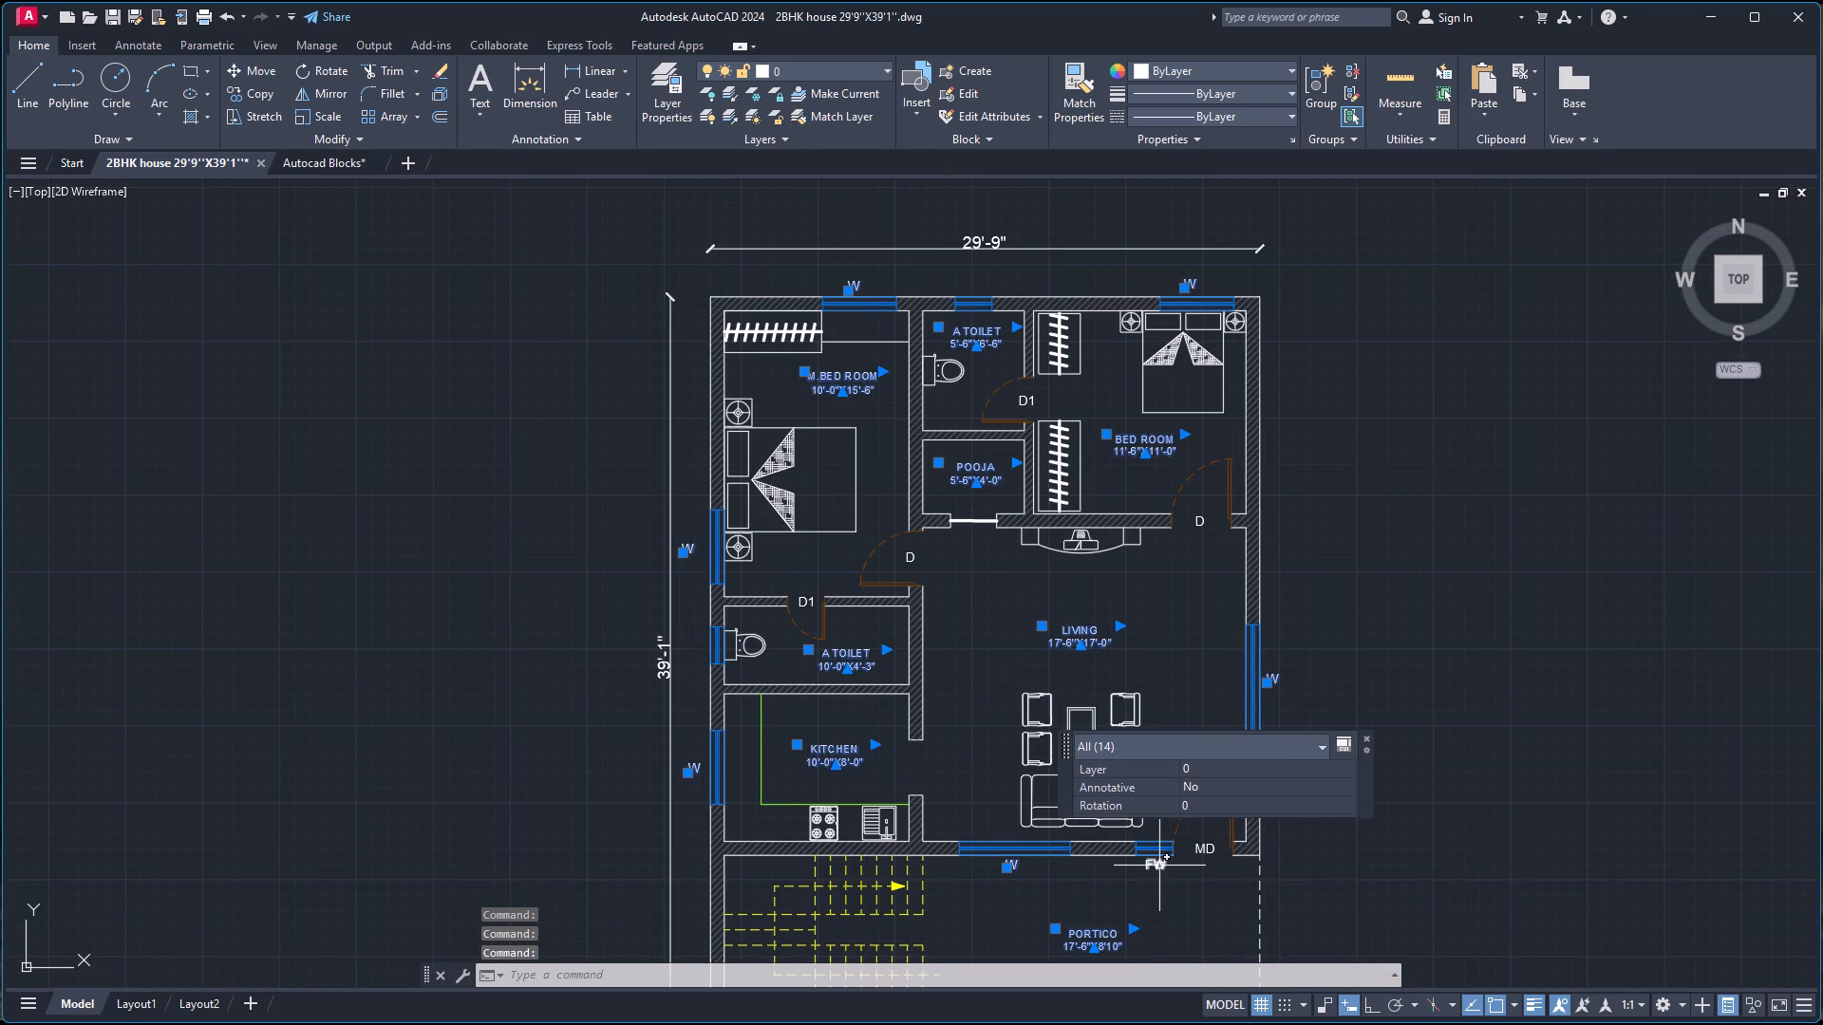
click(1159, 866)
click(1203, 848)
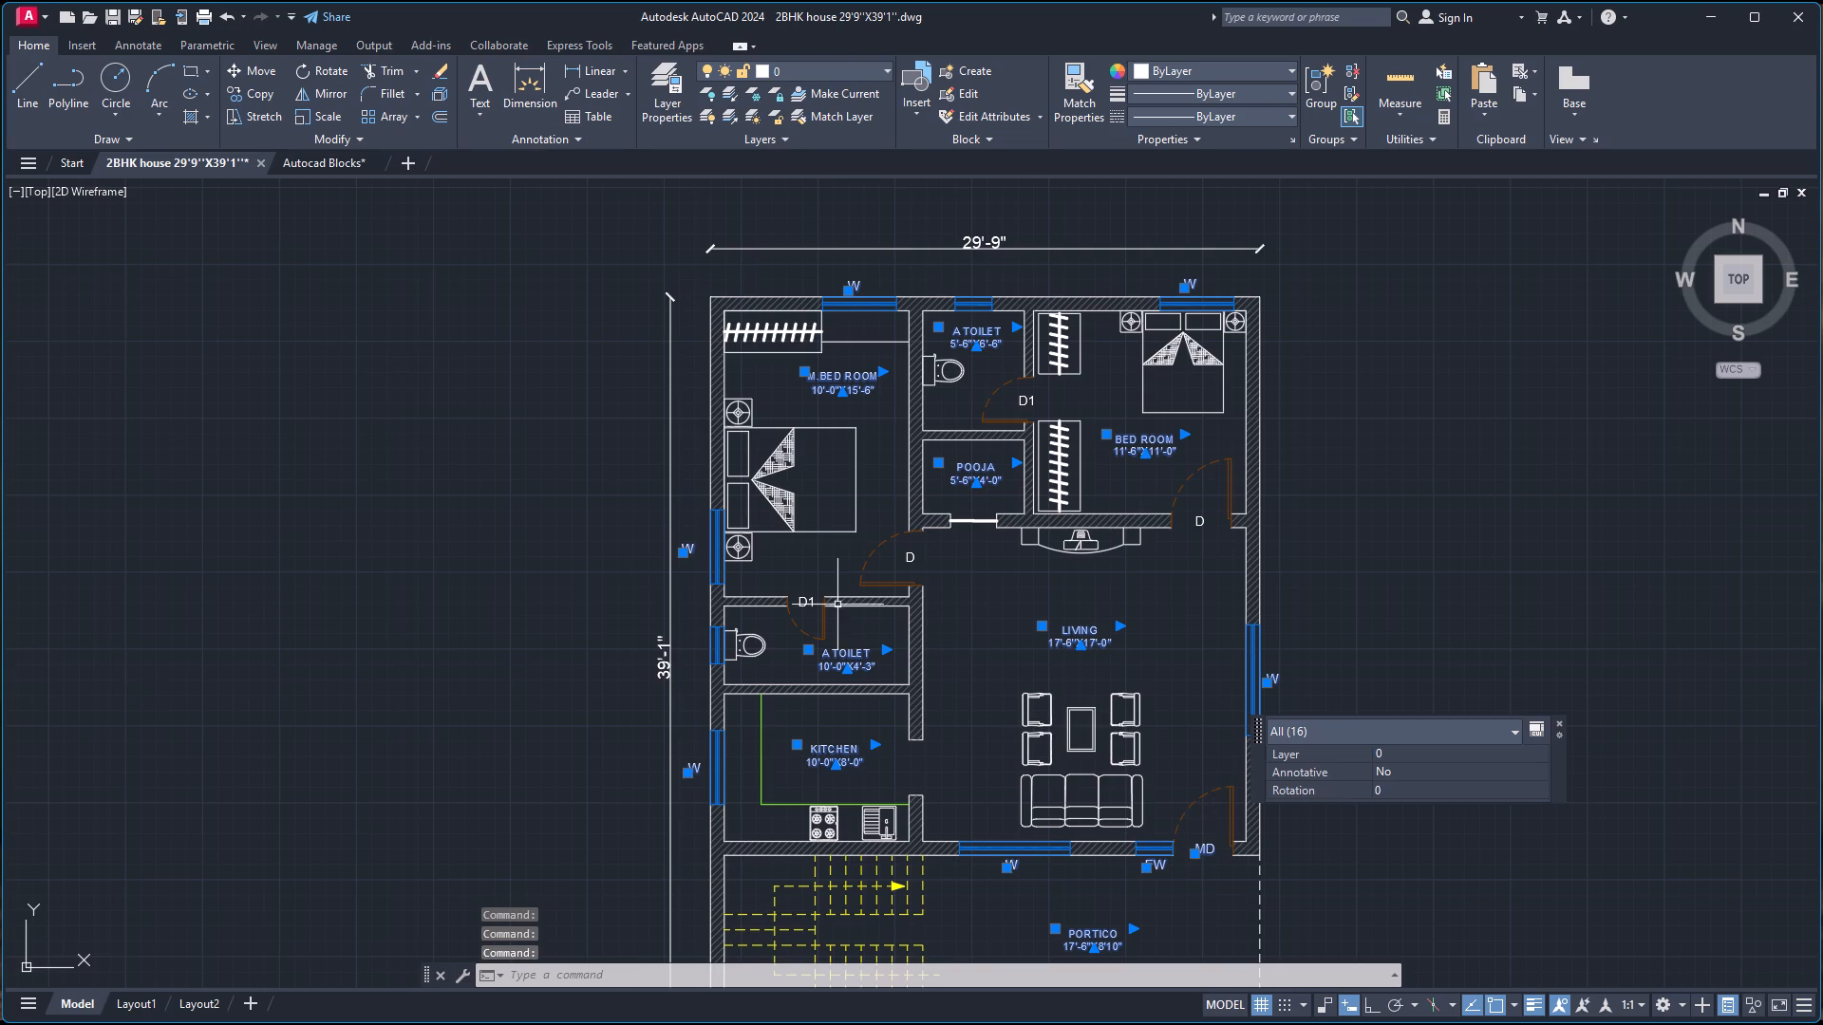
click(804, 601)
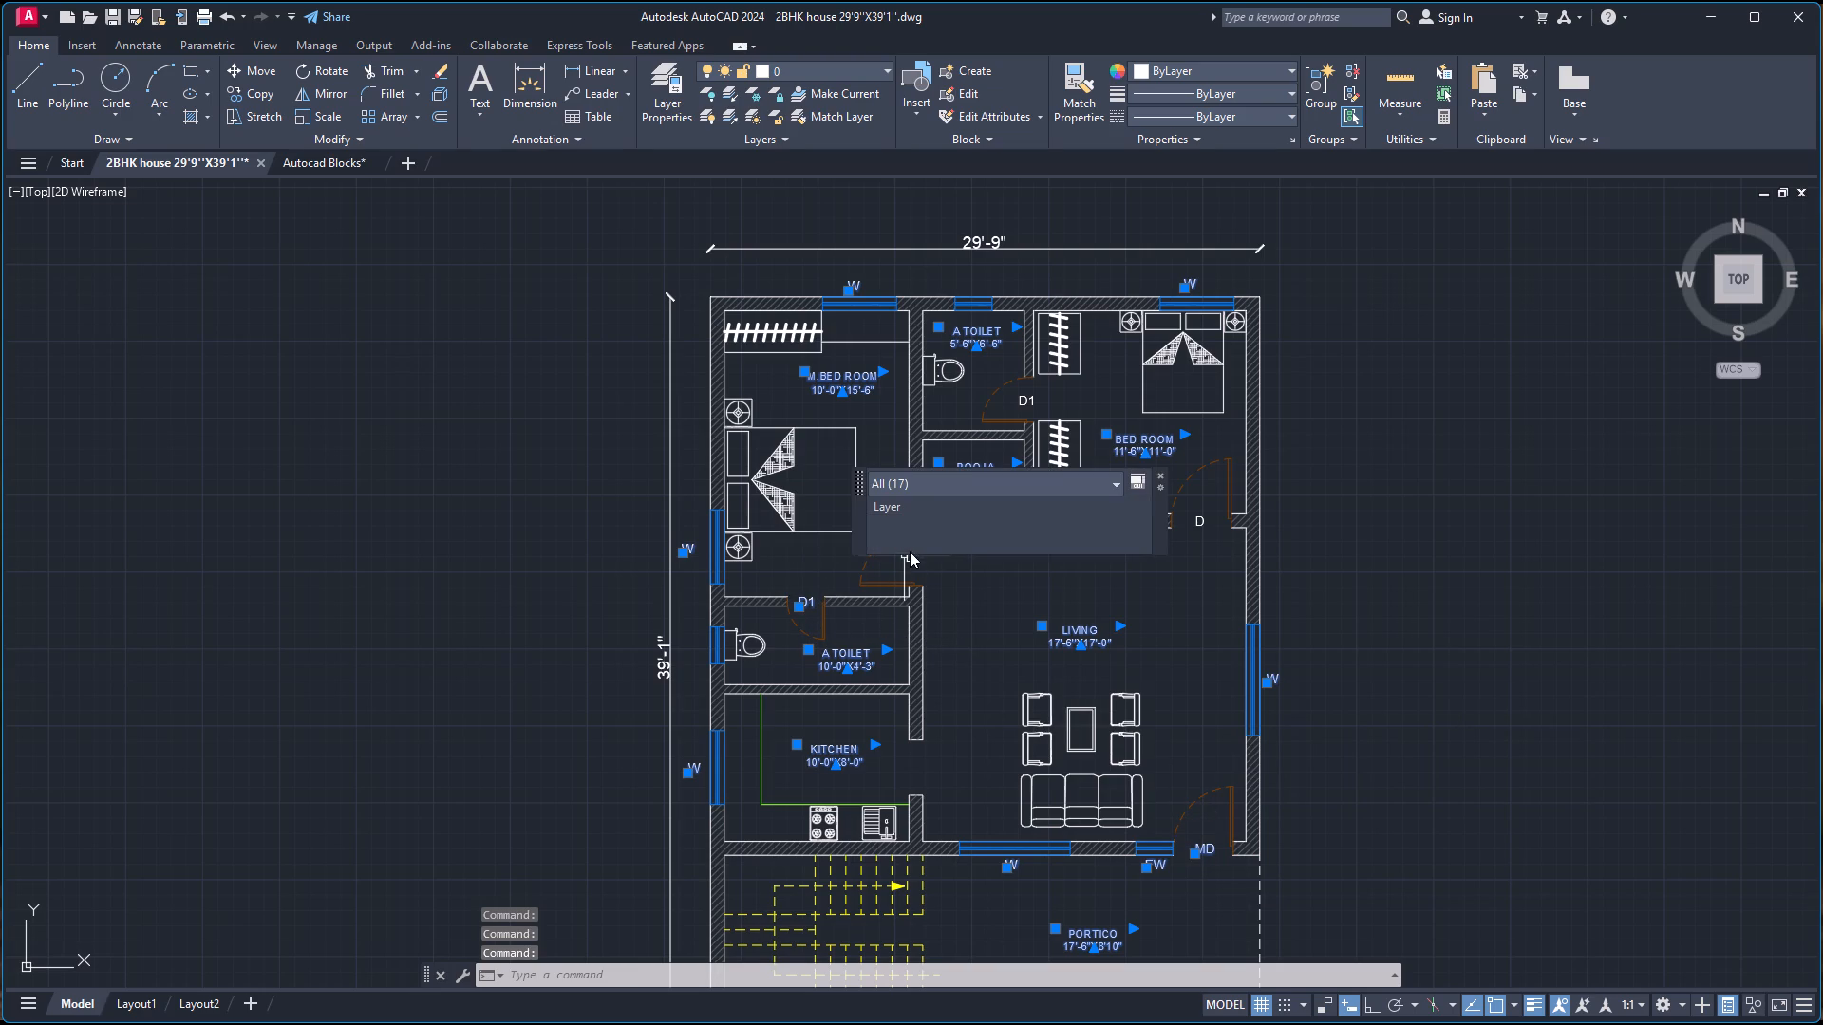
click(909, 559)
scroll(945, 588, down, 2)
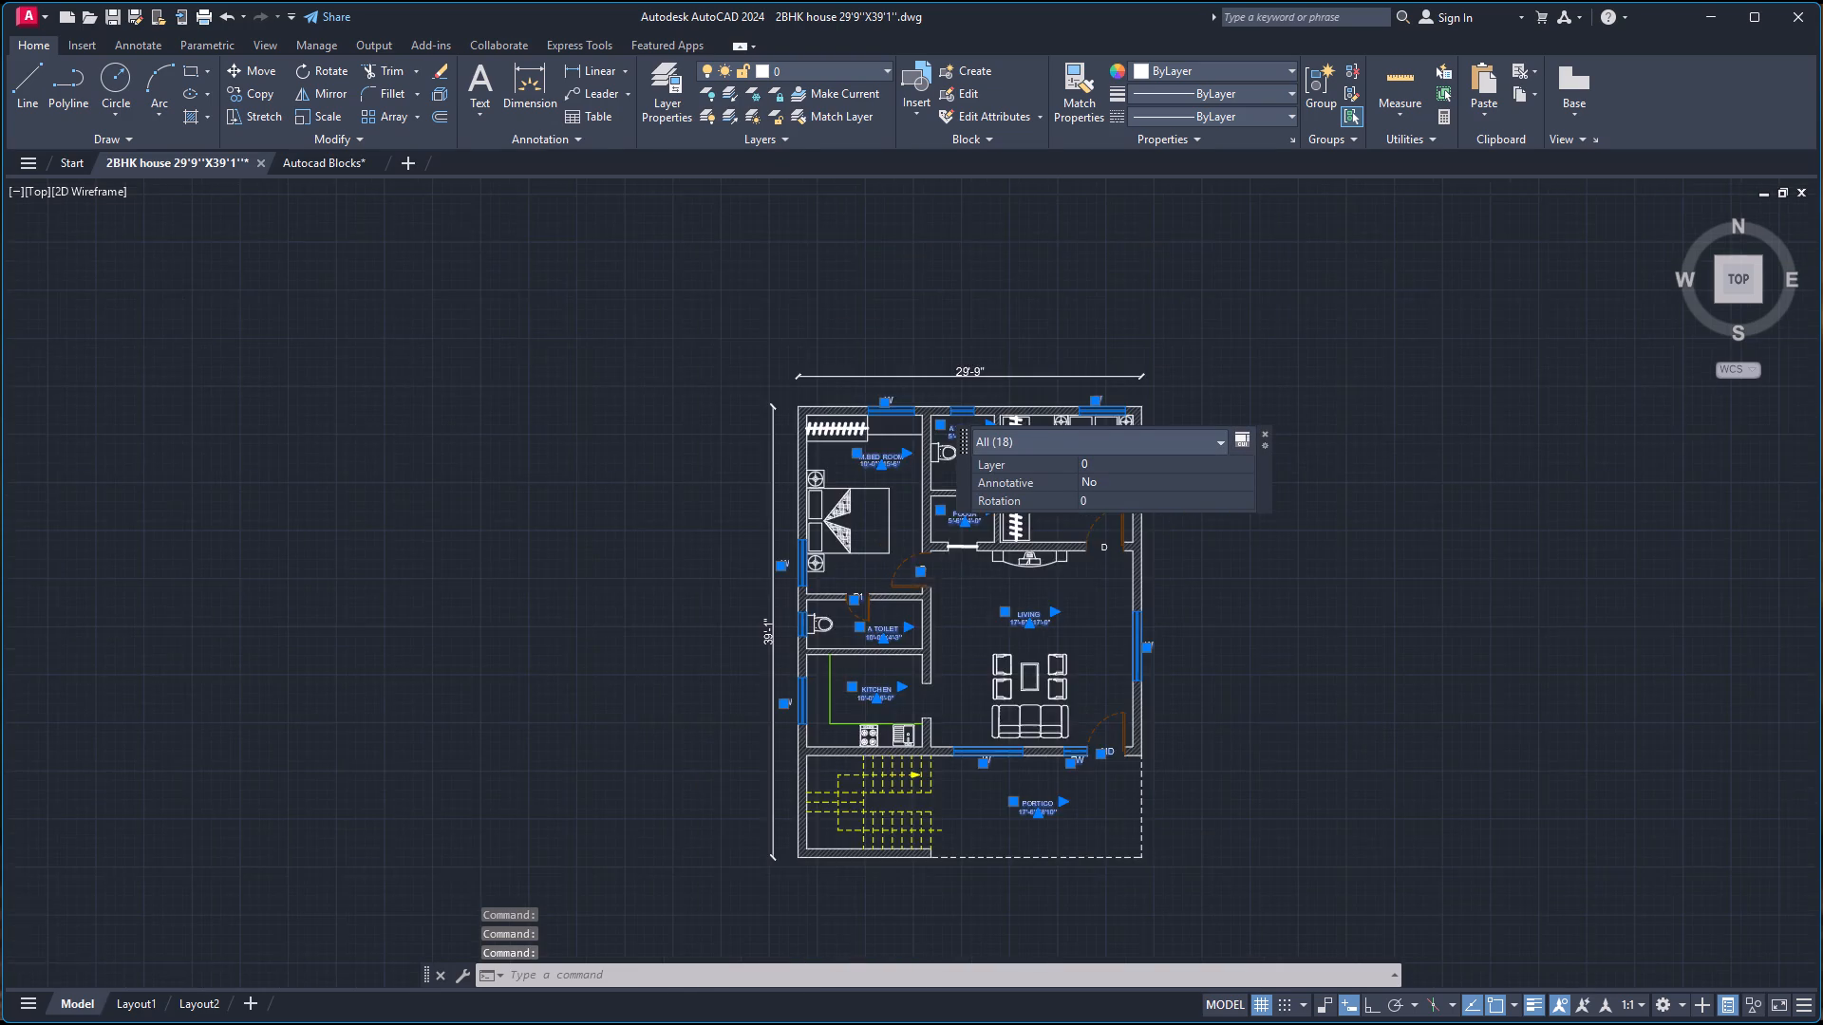
scroll(951, 584, down, 1)
scroll(969, 556, up, 3)
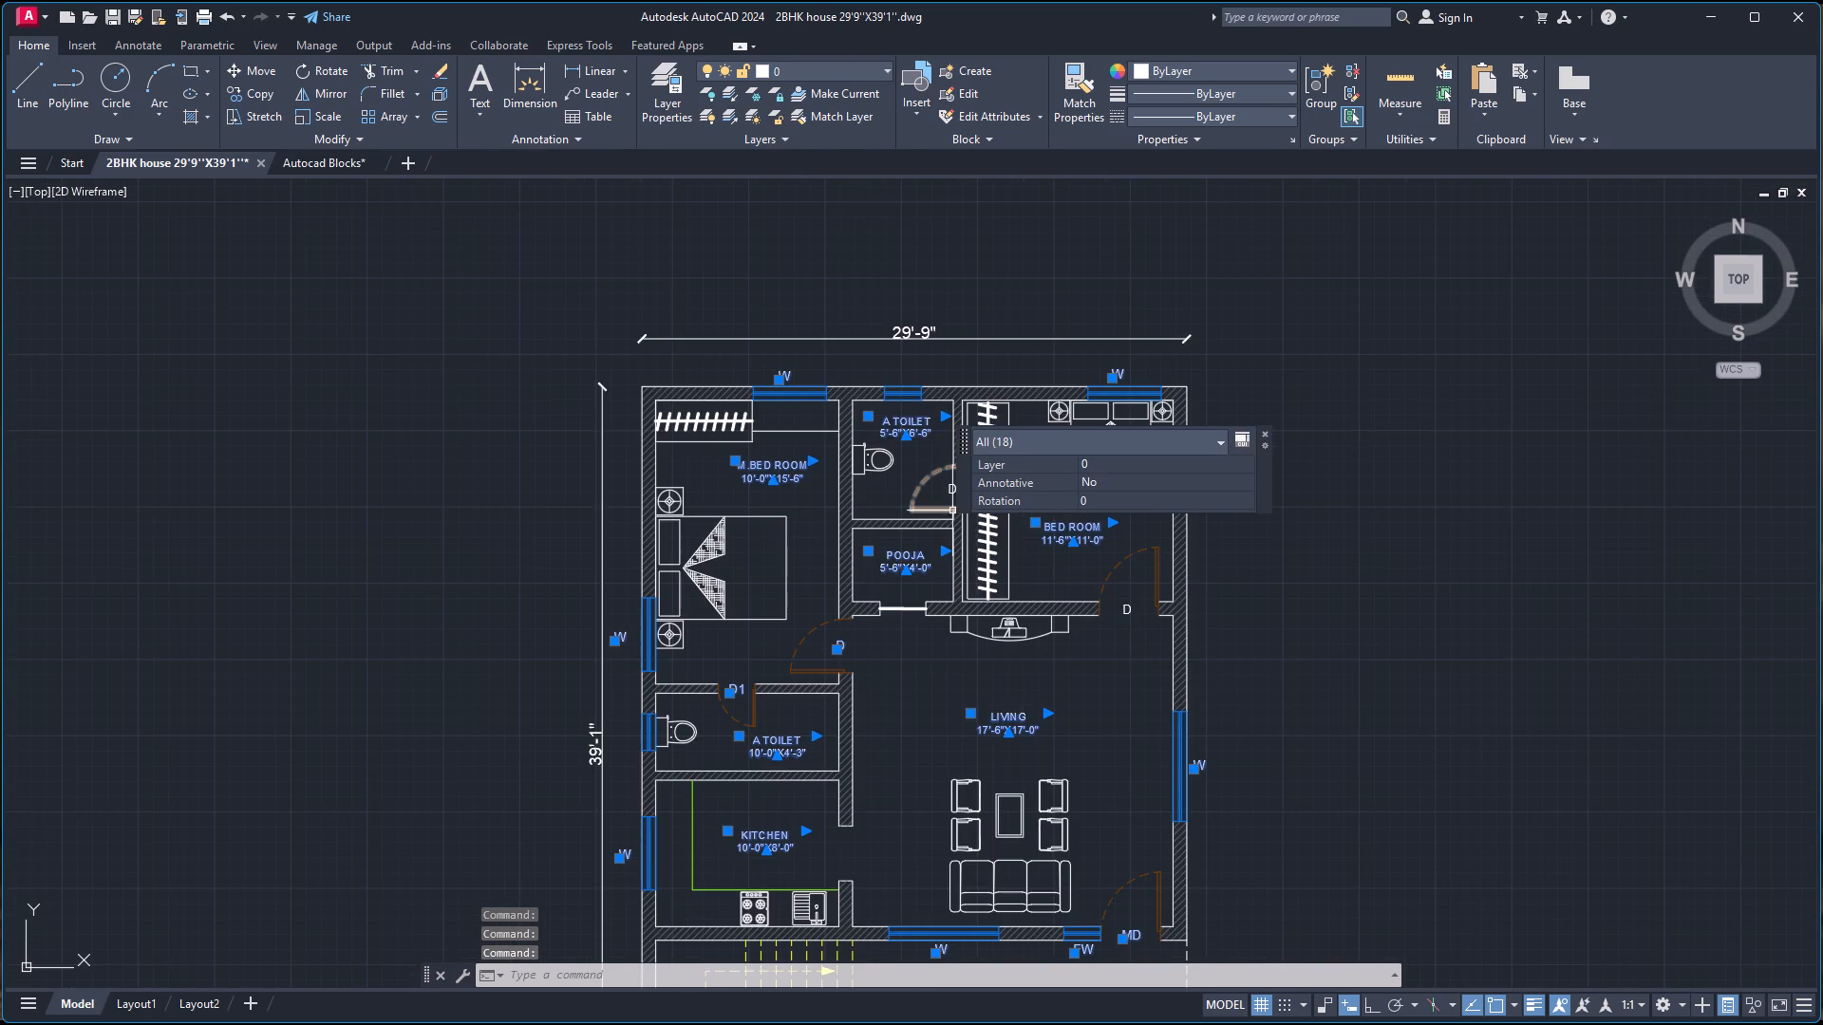
click(1126, 610)
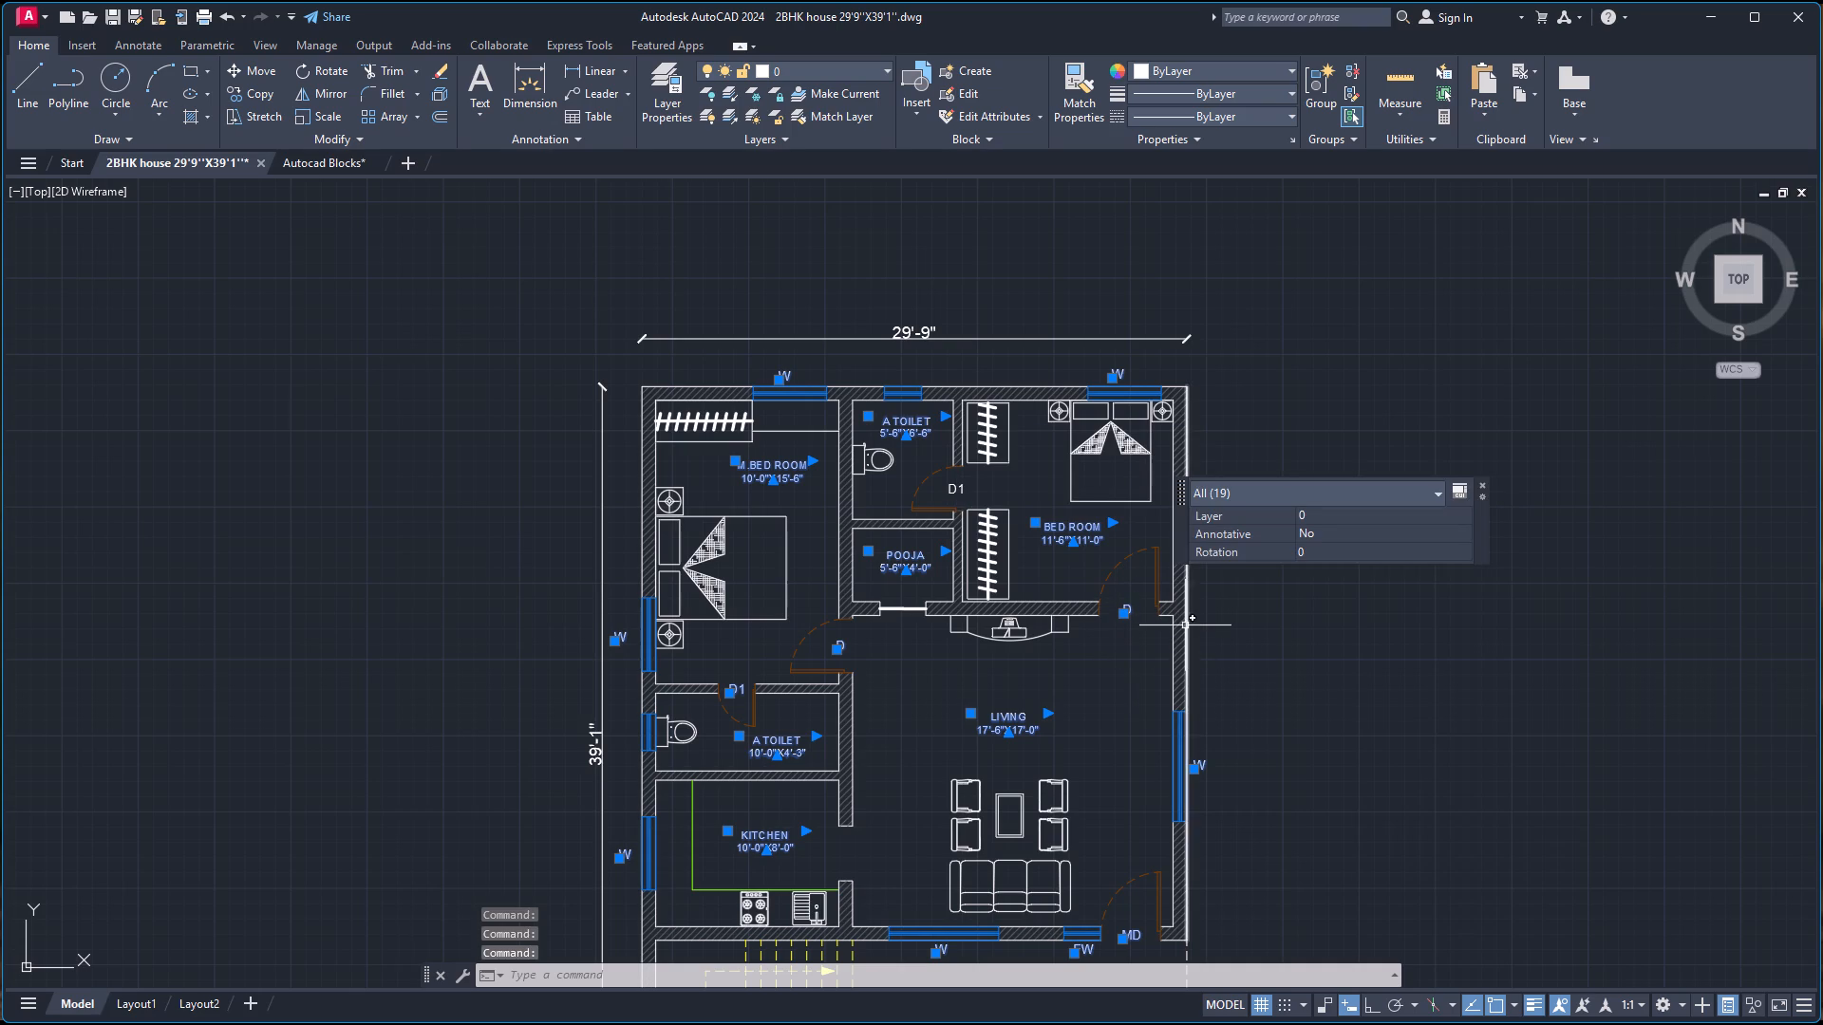
scroll(1187, 688, down, 2)
scroll(1187, 690, up, 1)
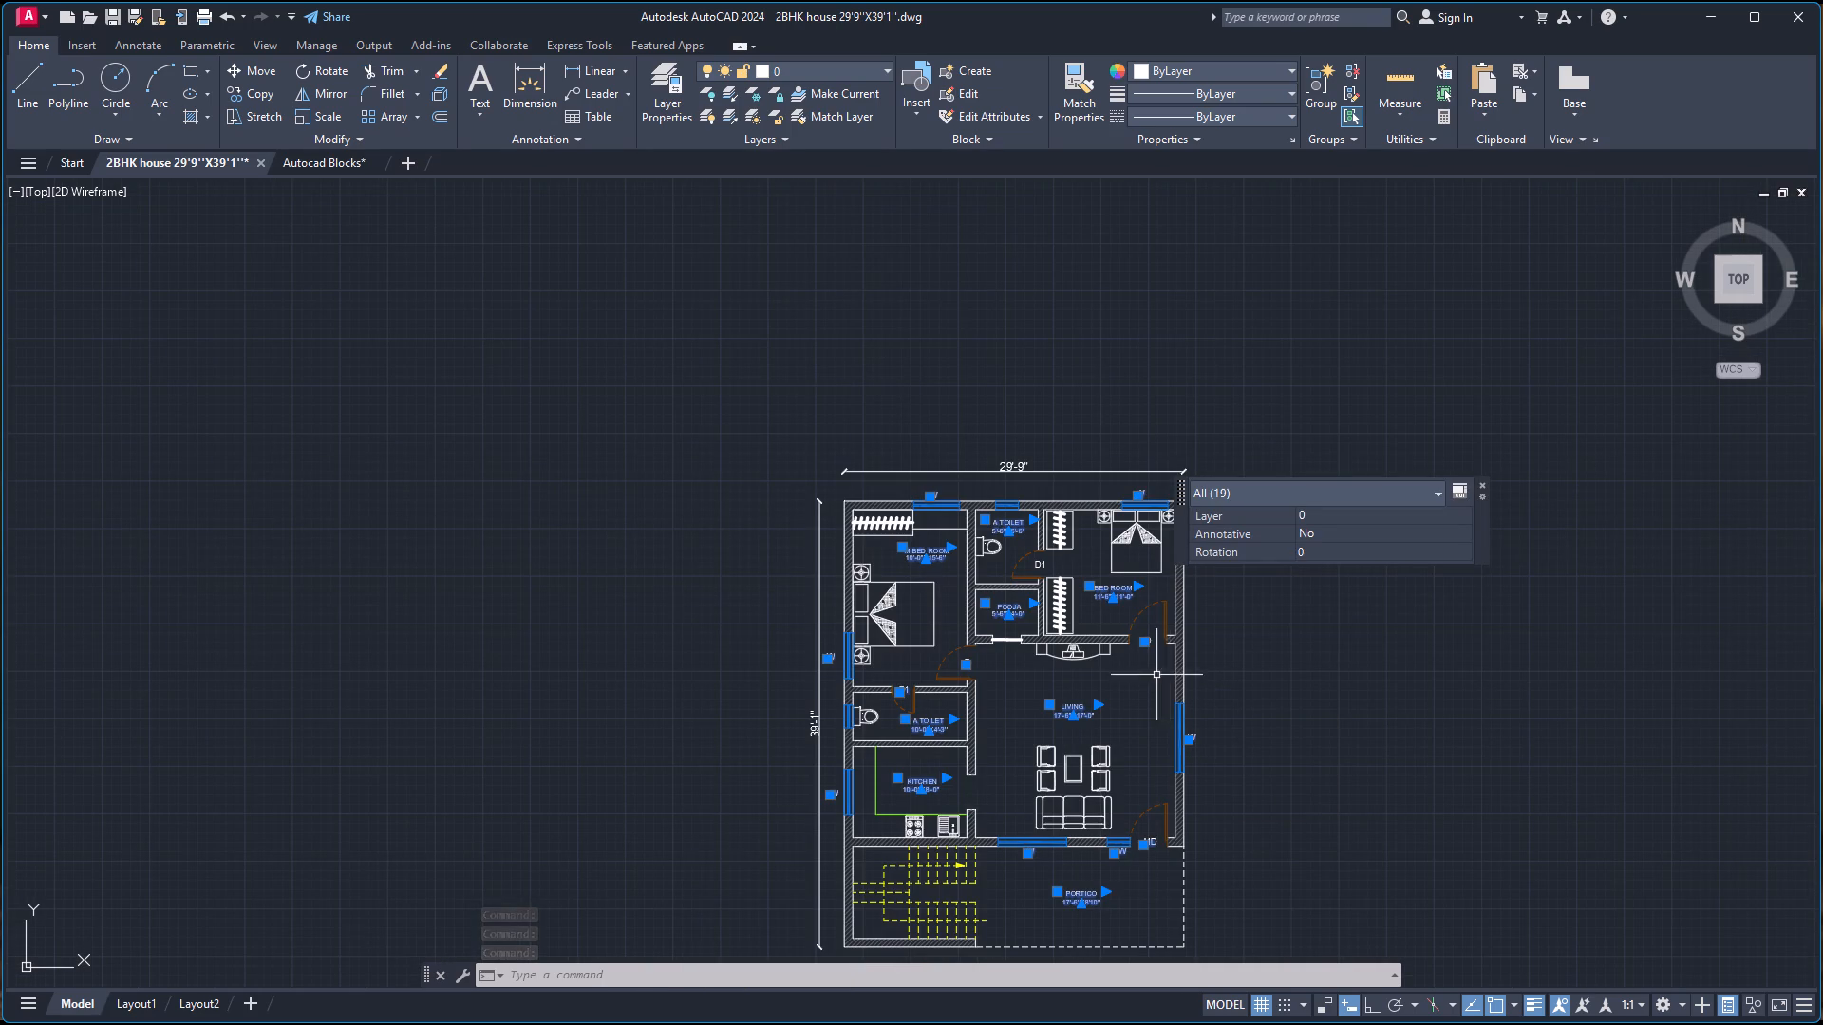
scroll(1105, 655, up, 1)
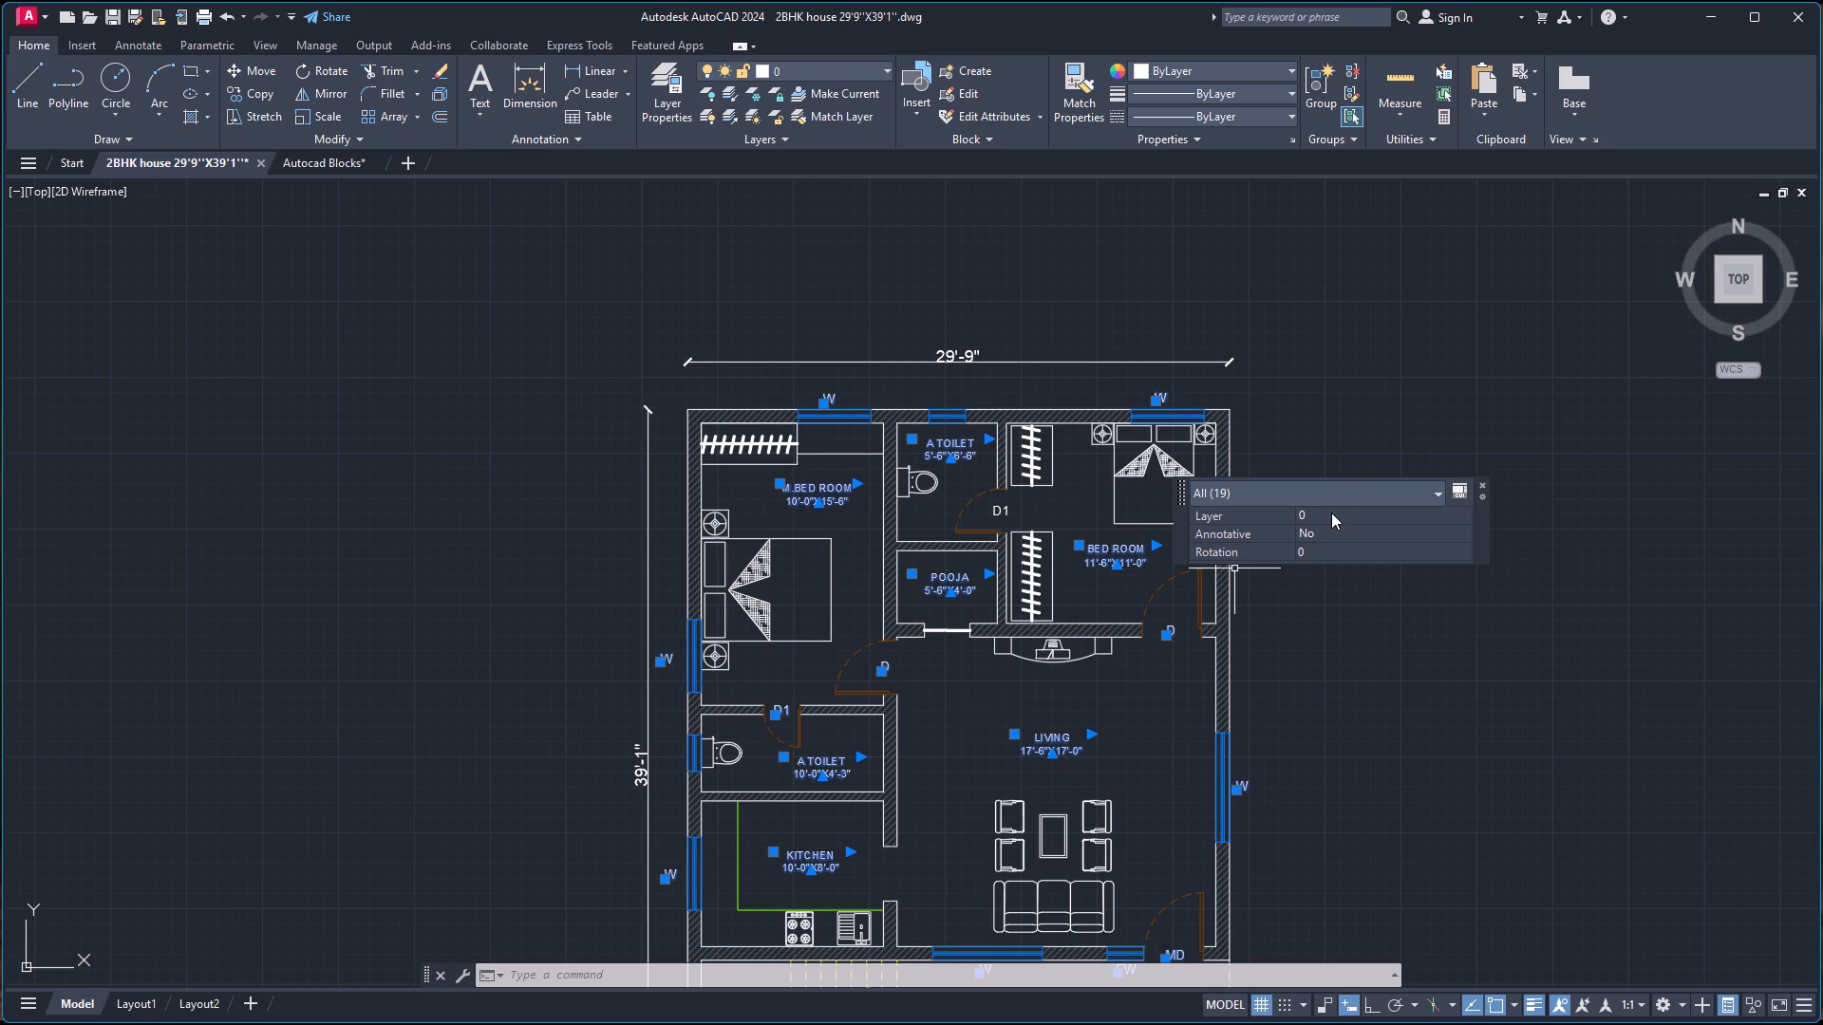
click(1331, 513)
click(1331, 513)
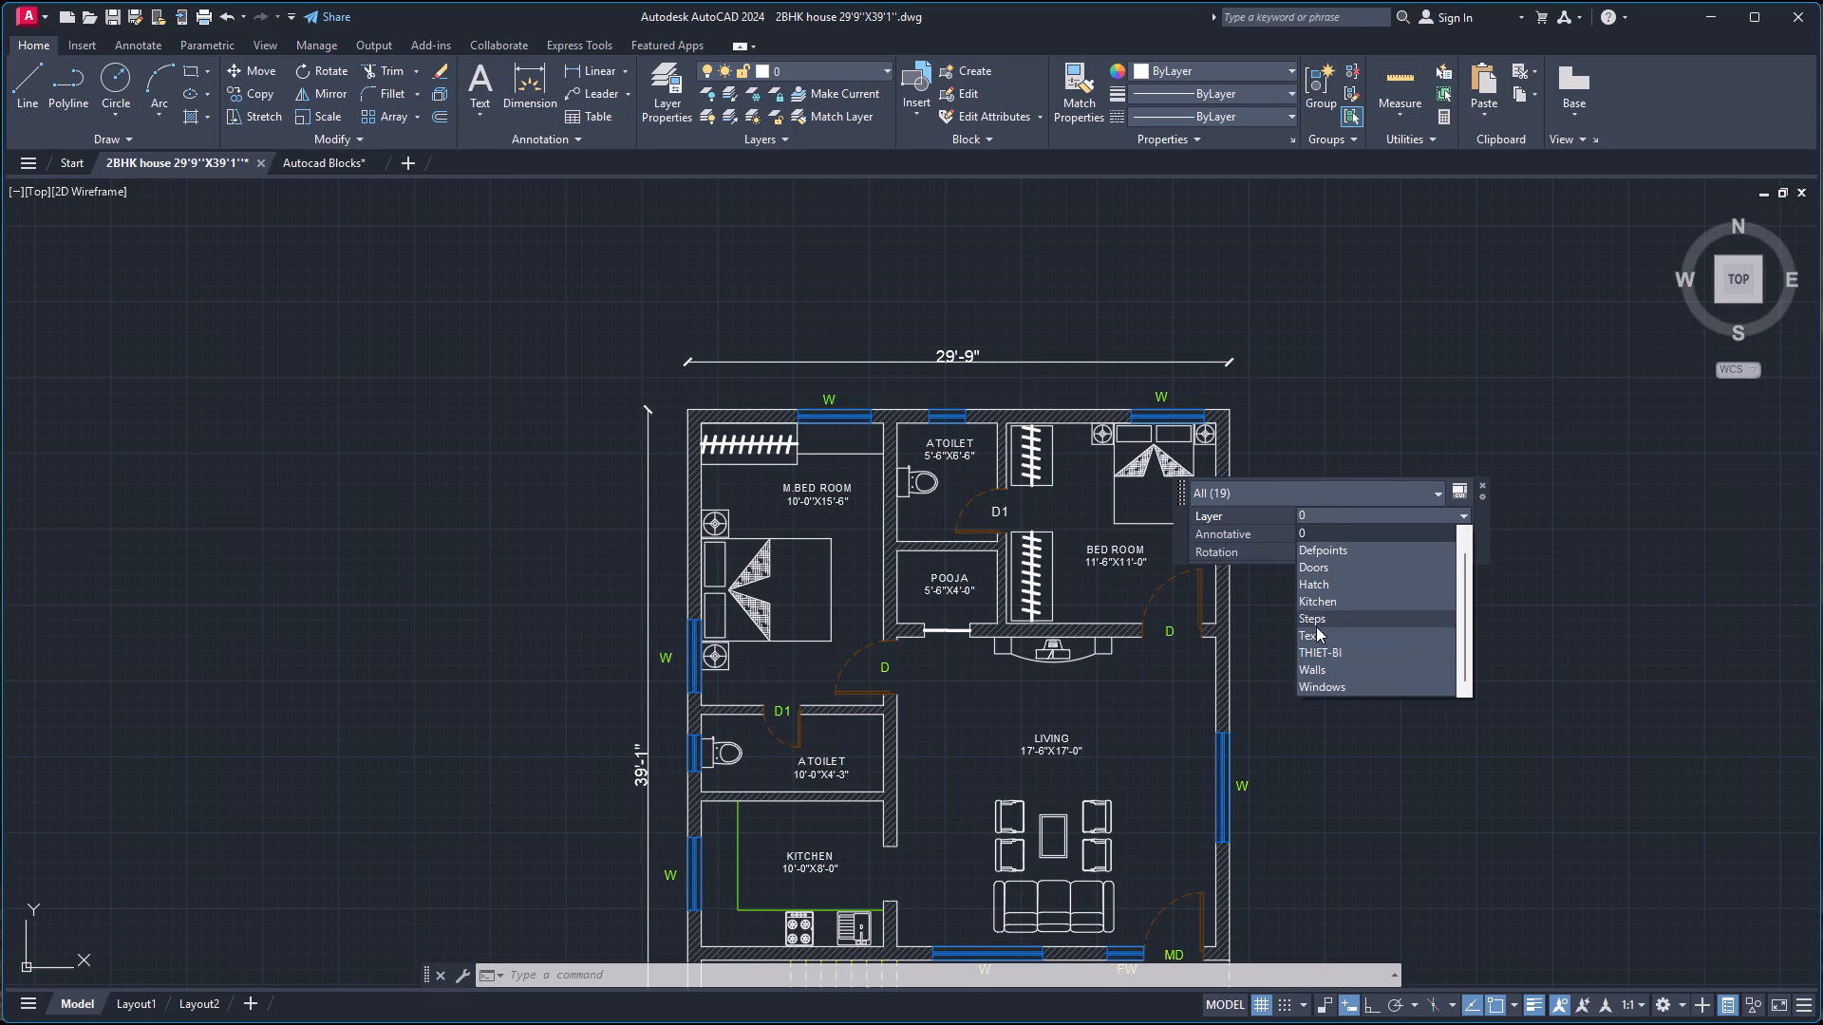
click(1316, 635)
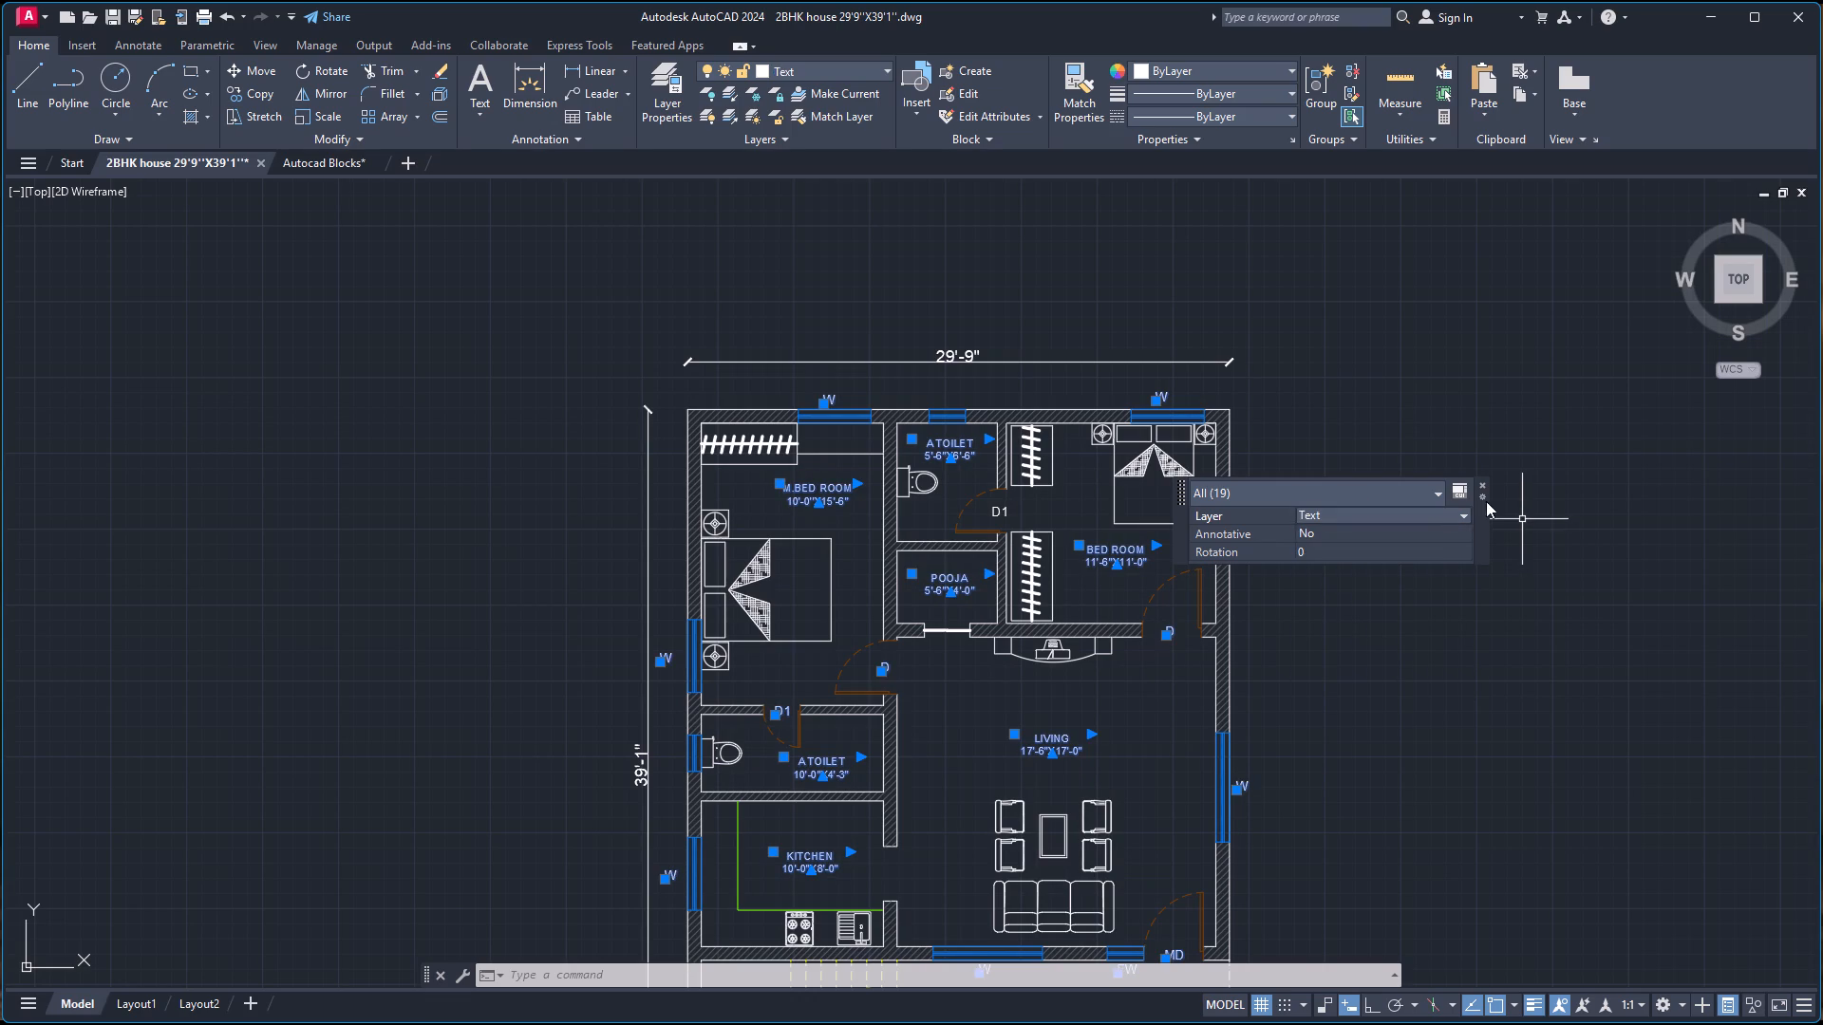
Deselect the labels and preview the plot of the floor plan, leaving the plot setup without plotting.
click(1483, 487)
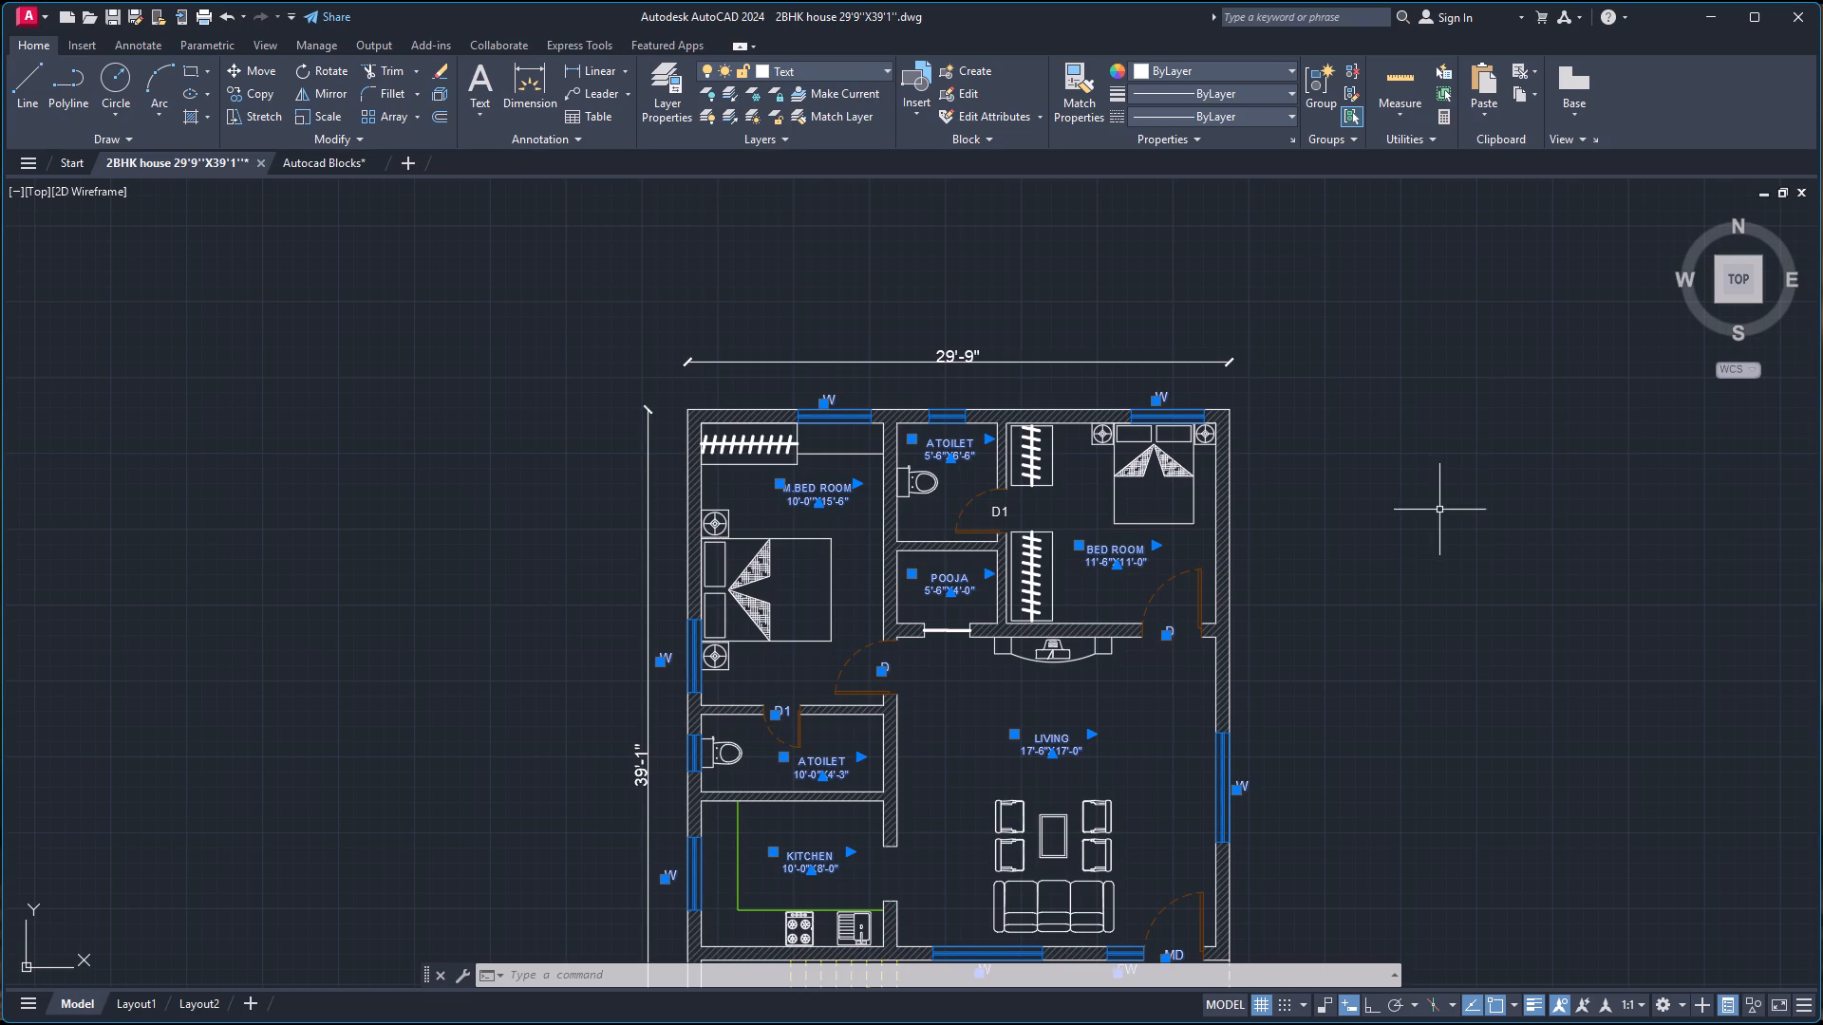
key(Escape)
scroll(1320, 560, down, 2)
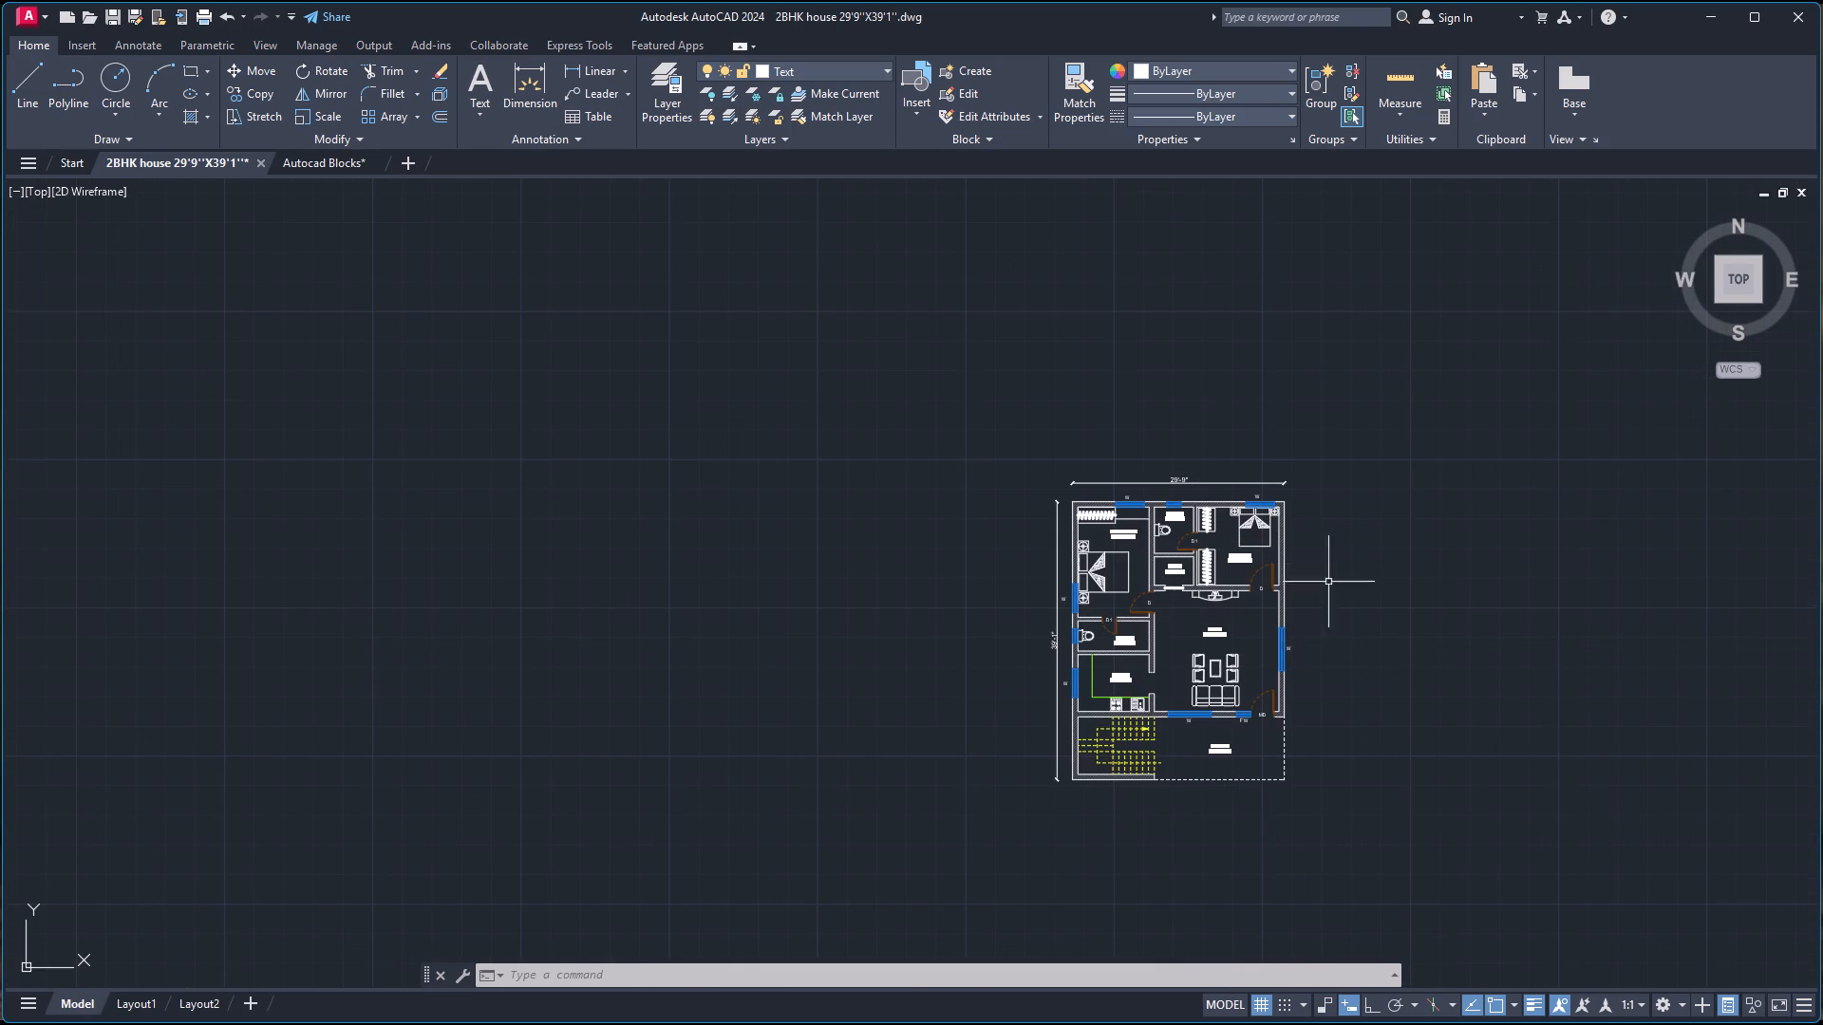
scroll(1323, 588, up, 1)
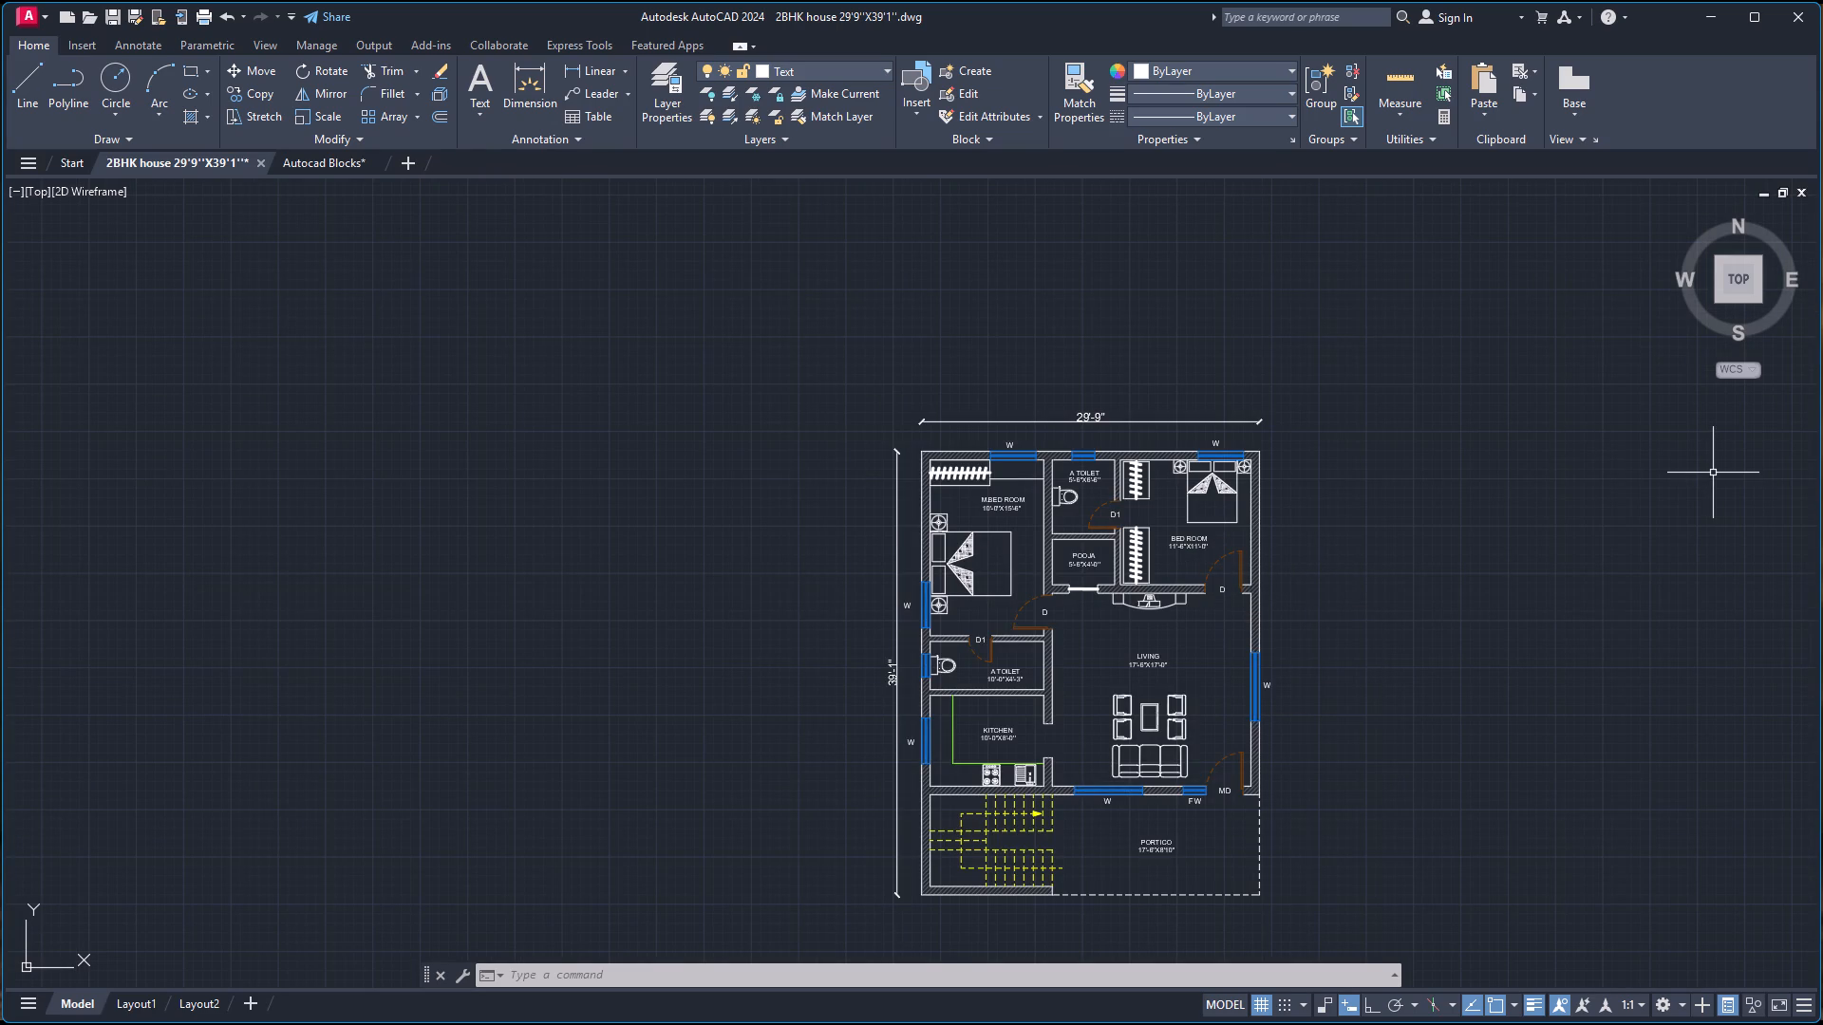
text(plo)
key(Return)
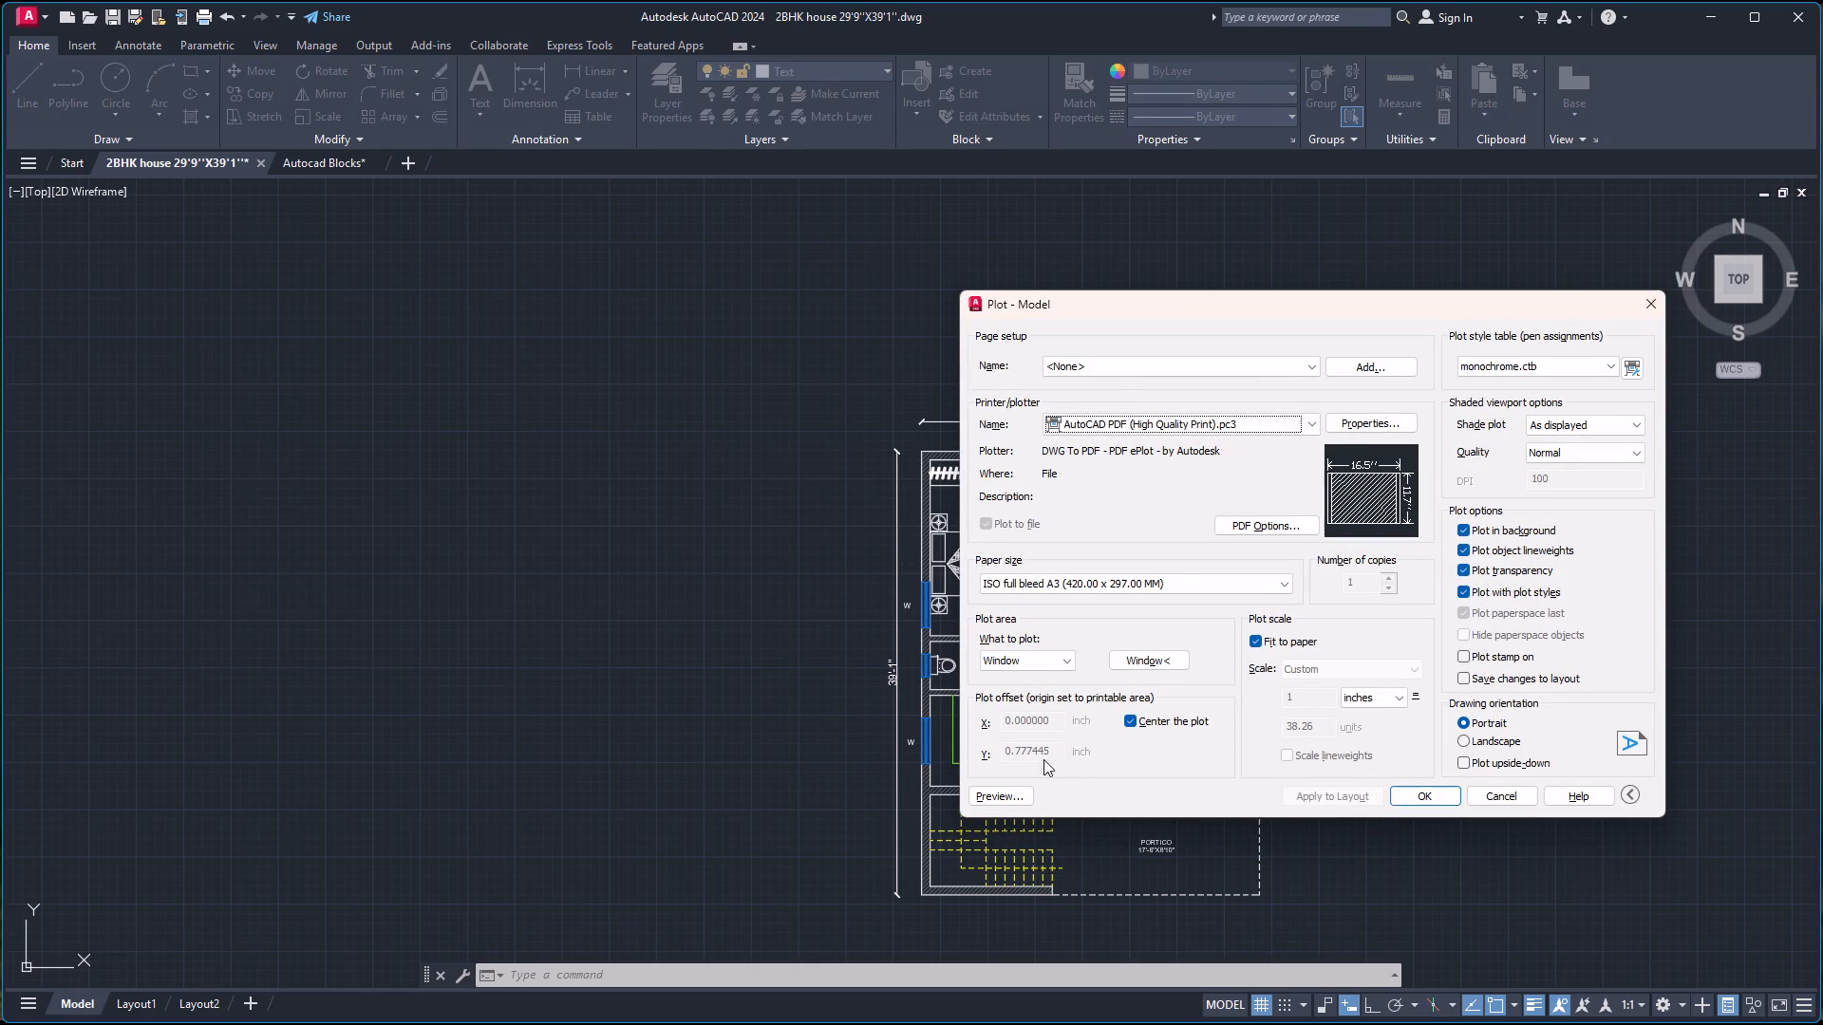
click(994, 802)
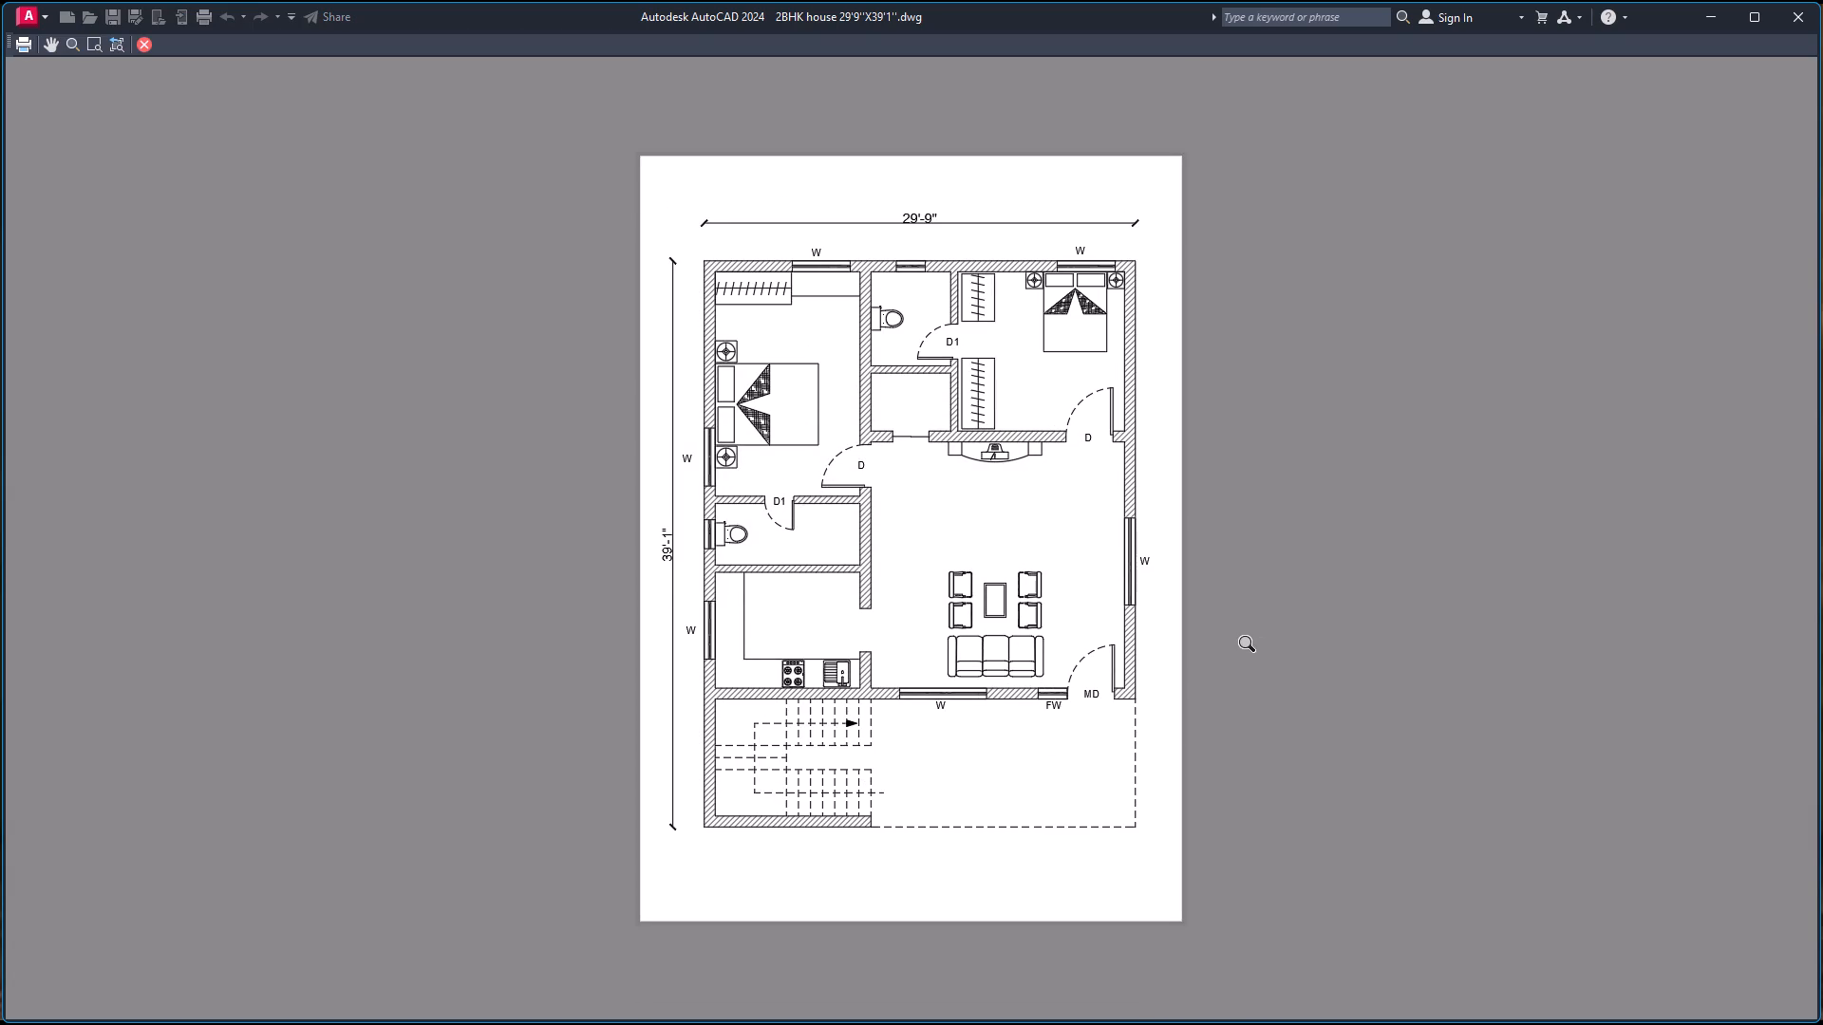
key(Escape)
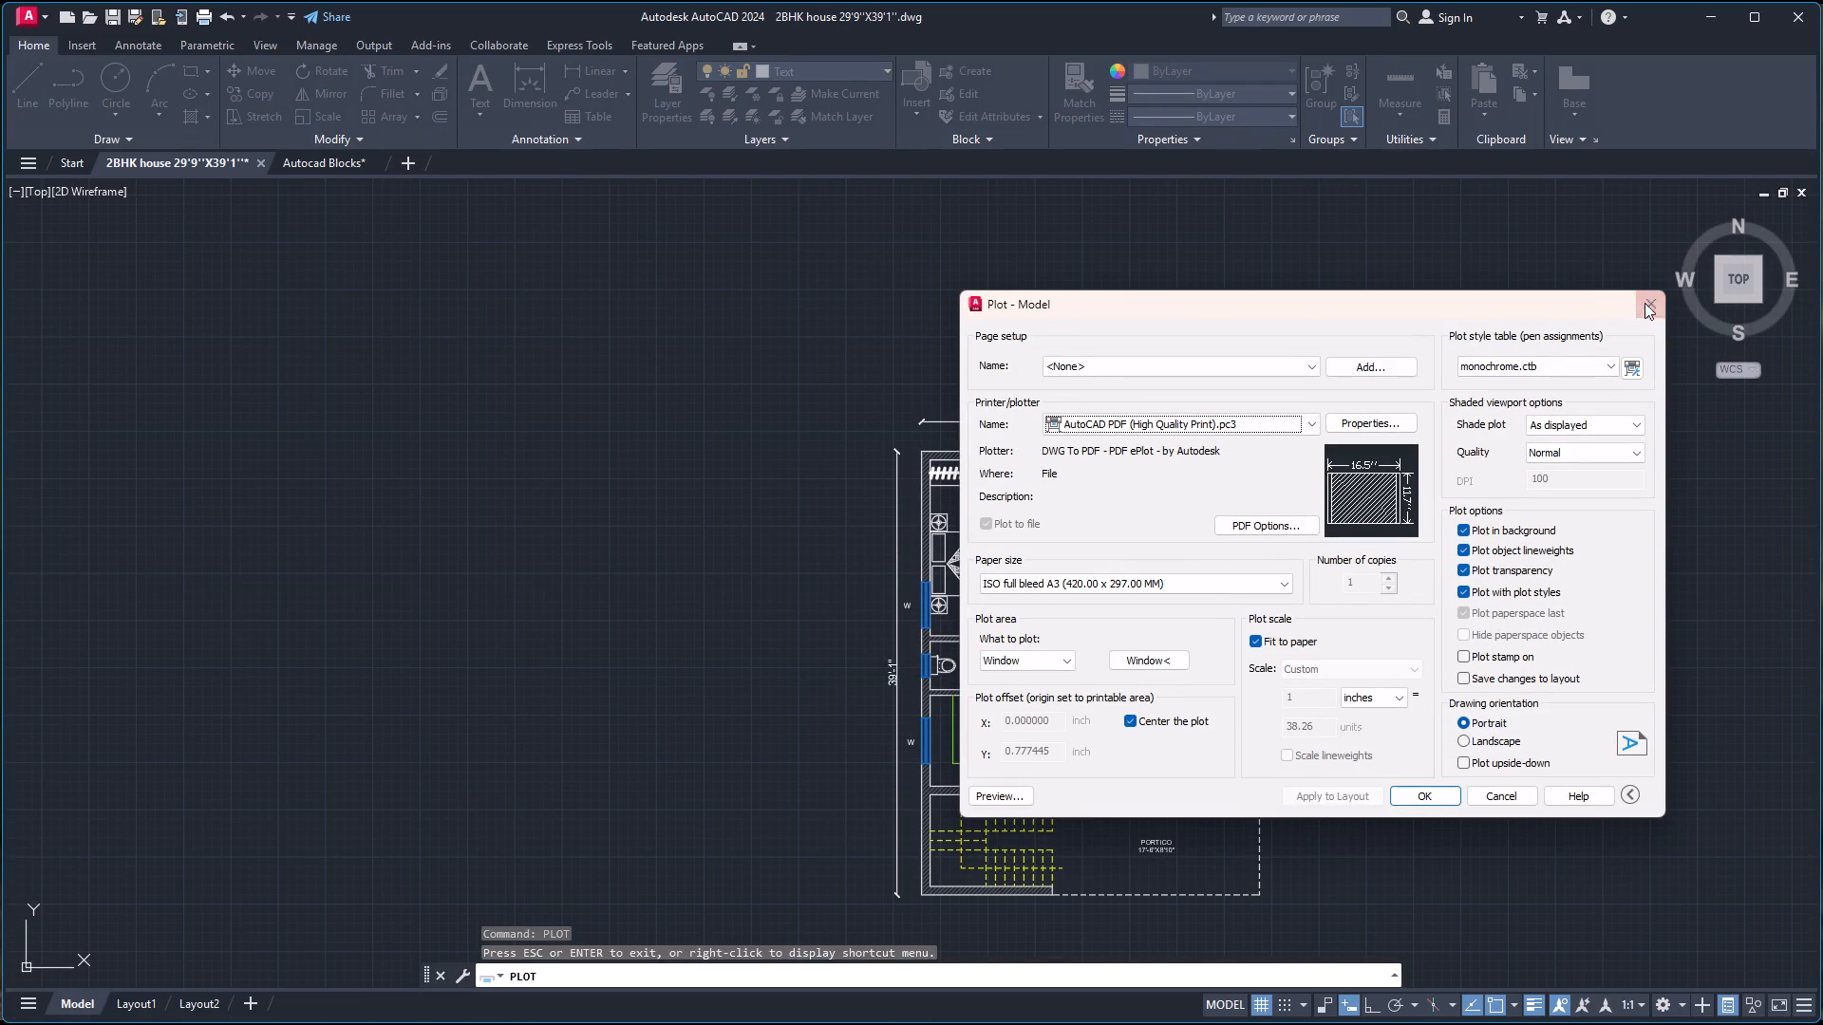
click(1653, 300)
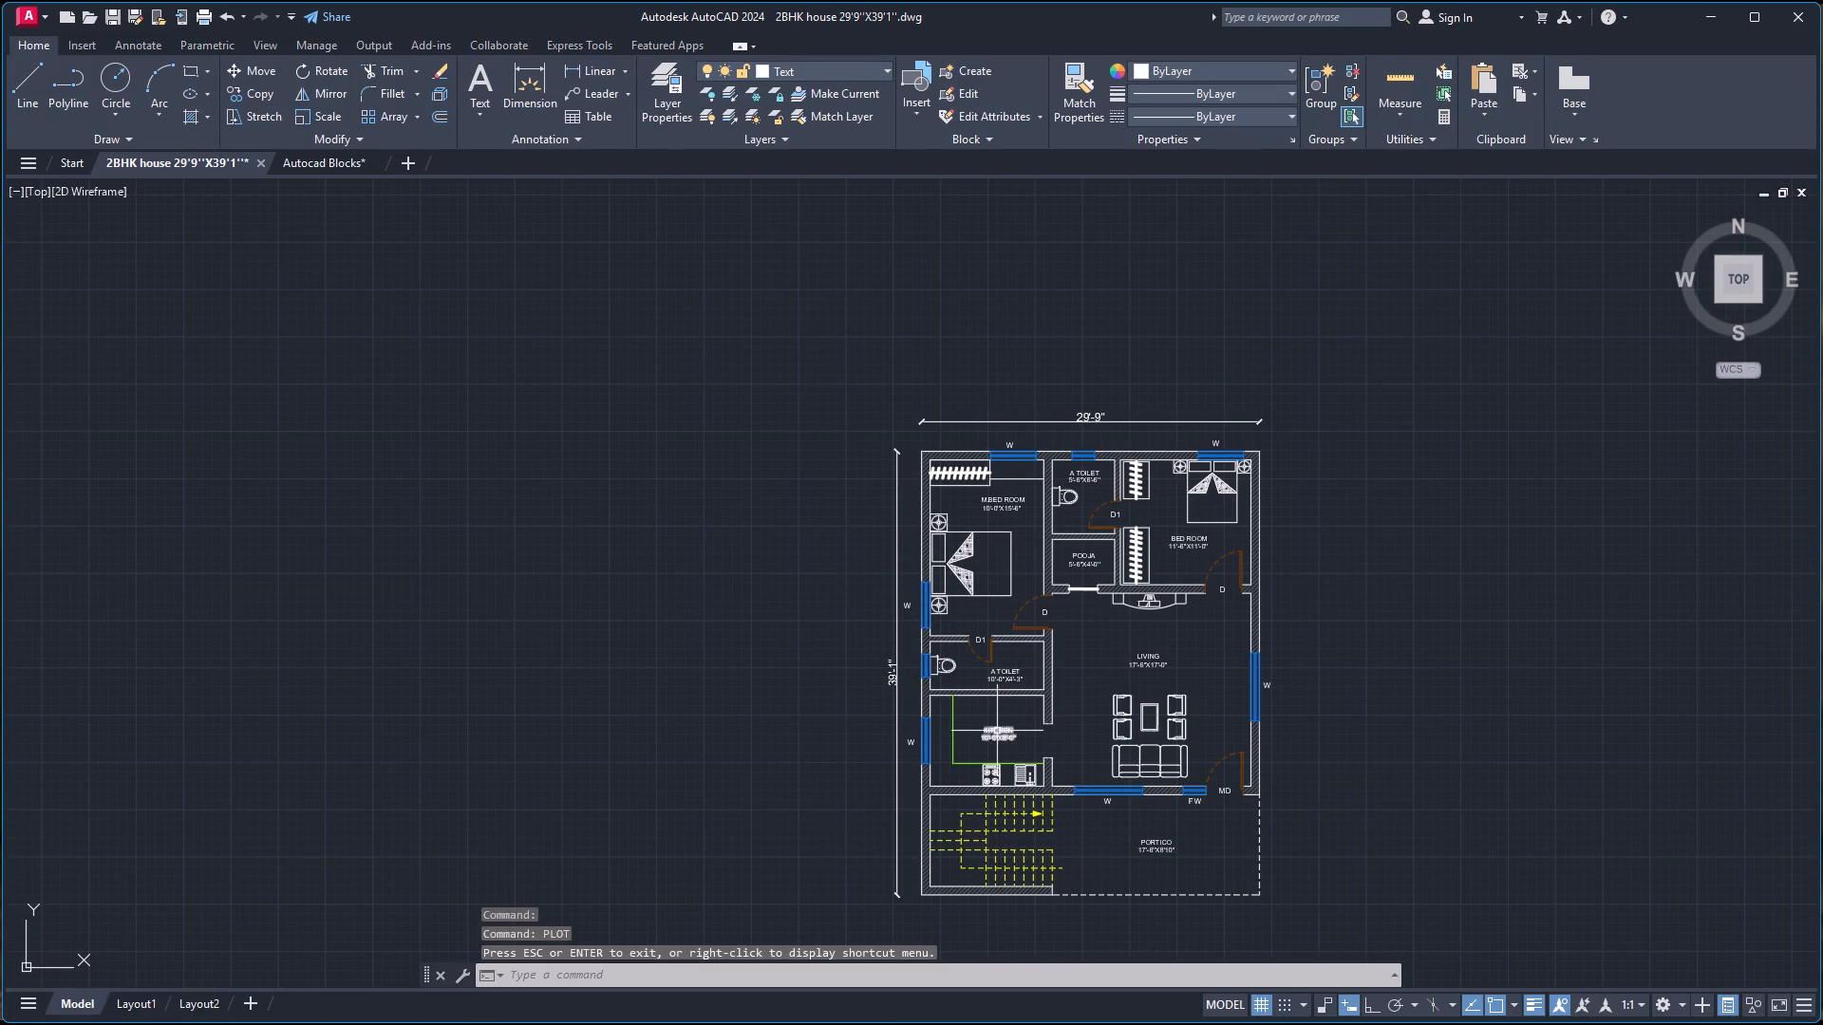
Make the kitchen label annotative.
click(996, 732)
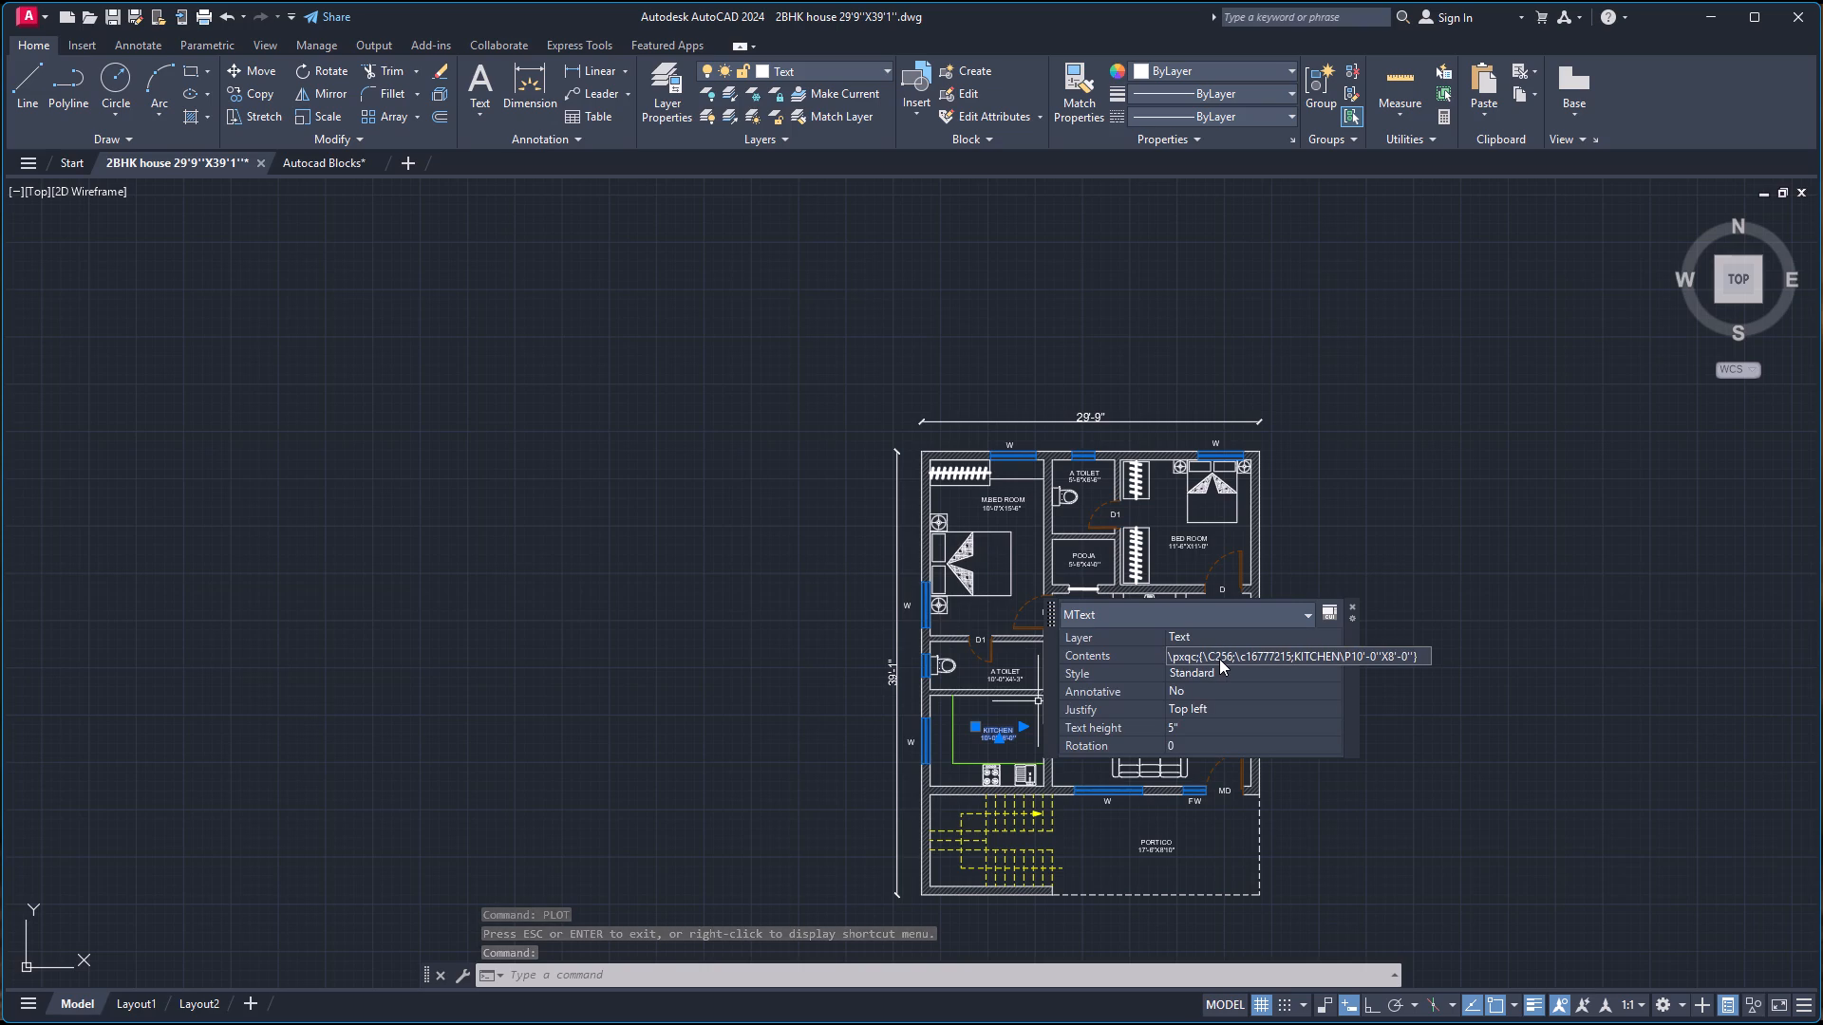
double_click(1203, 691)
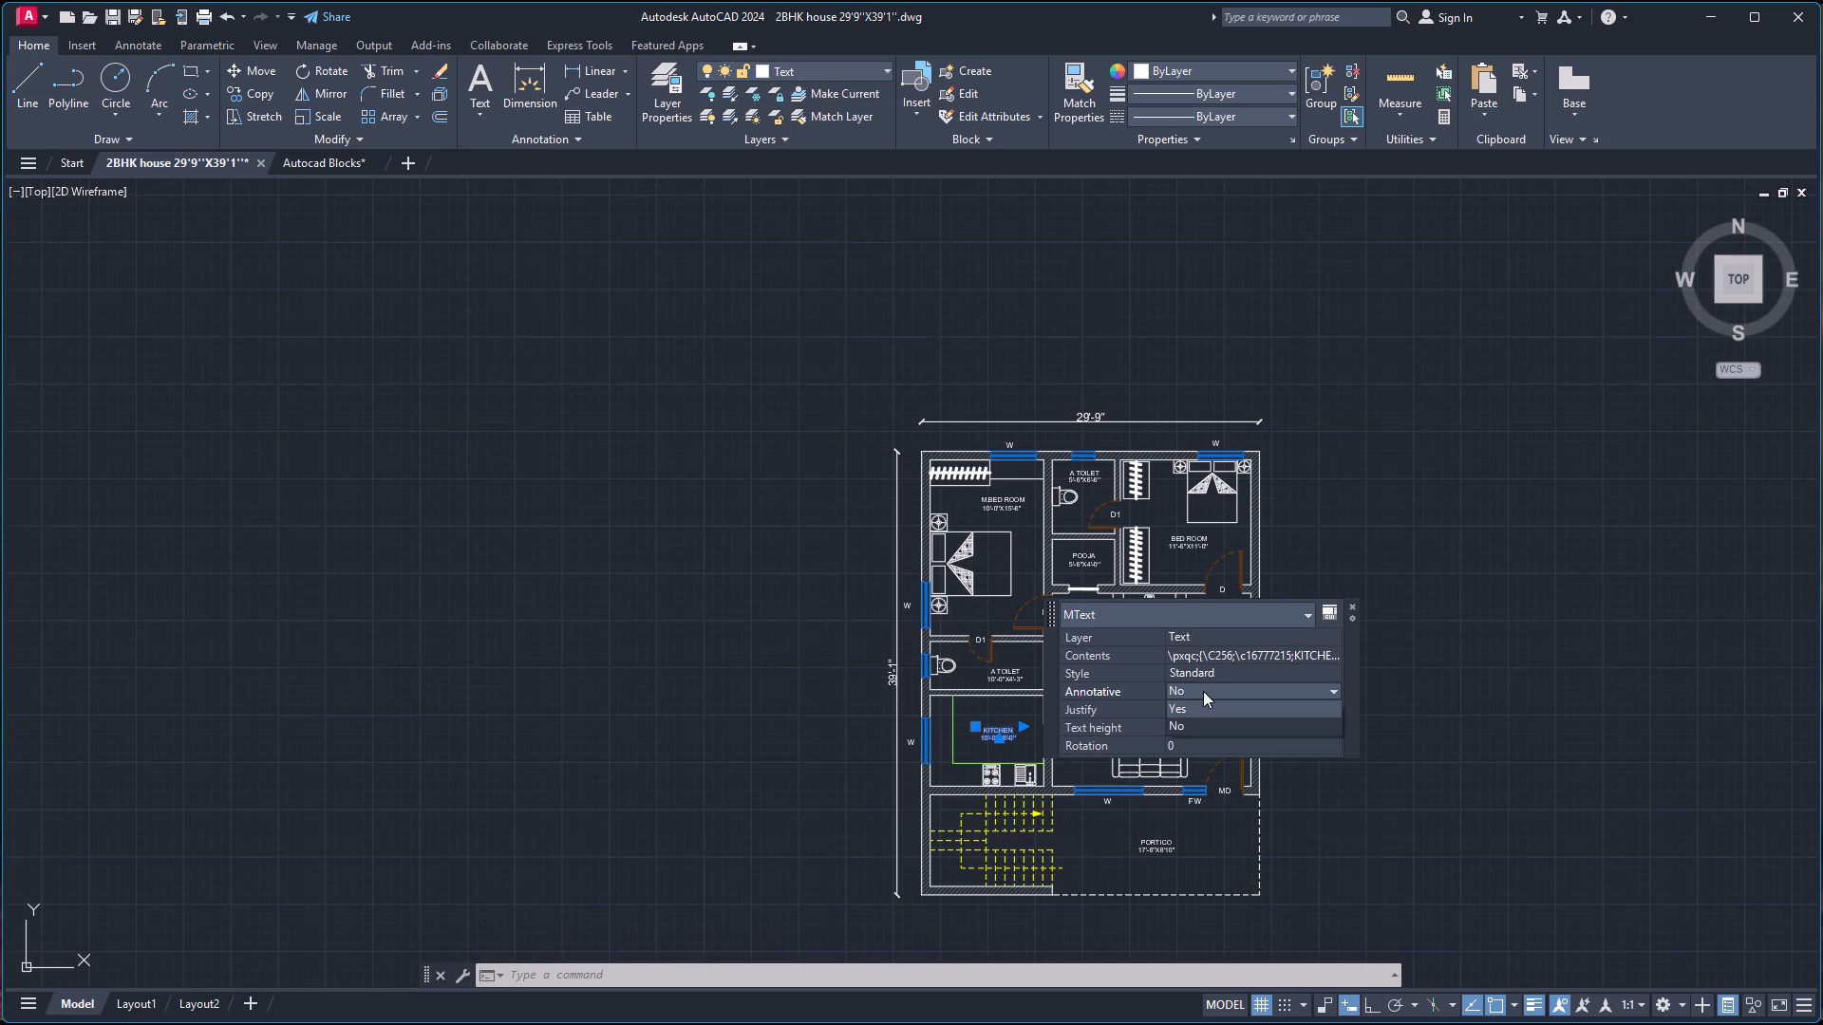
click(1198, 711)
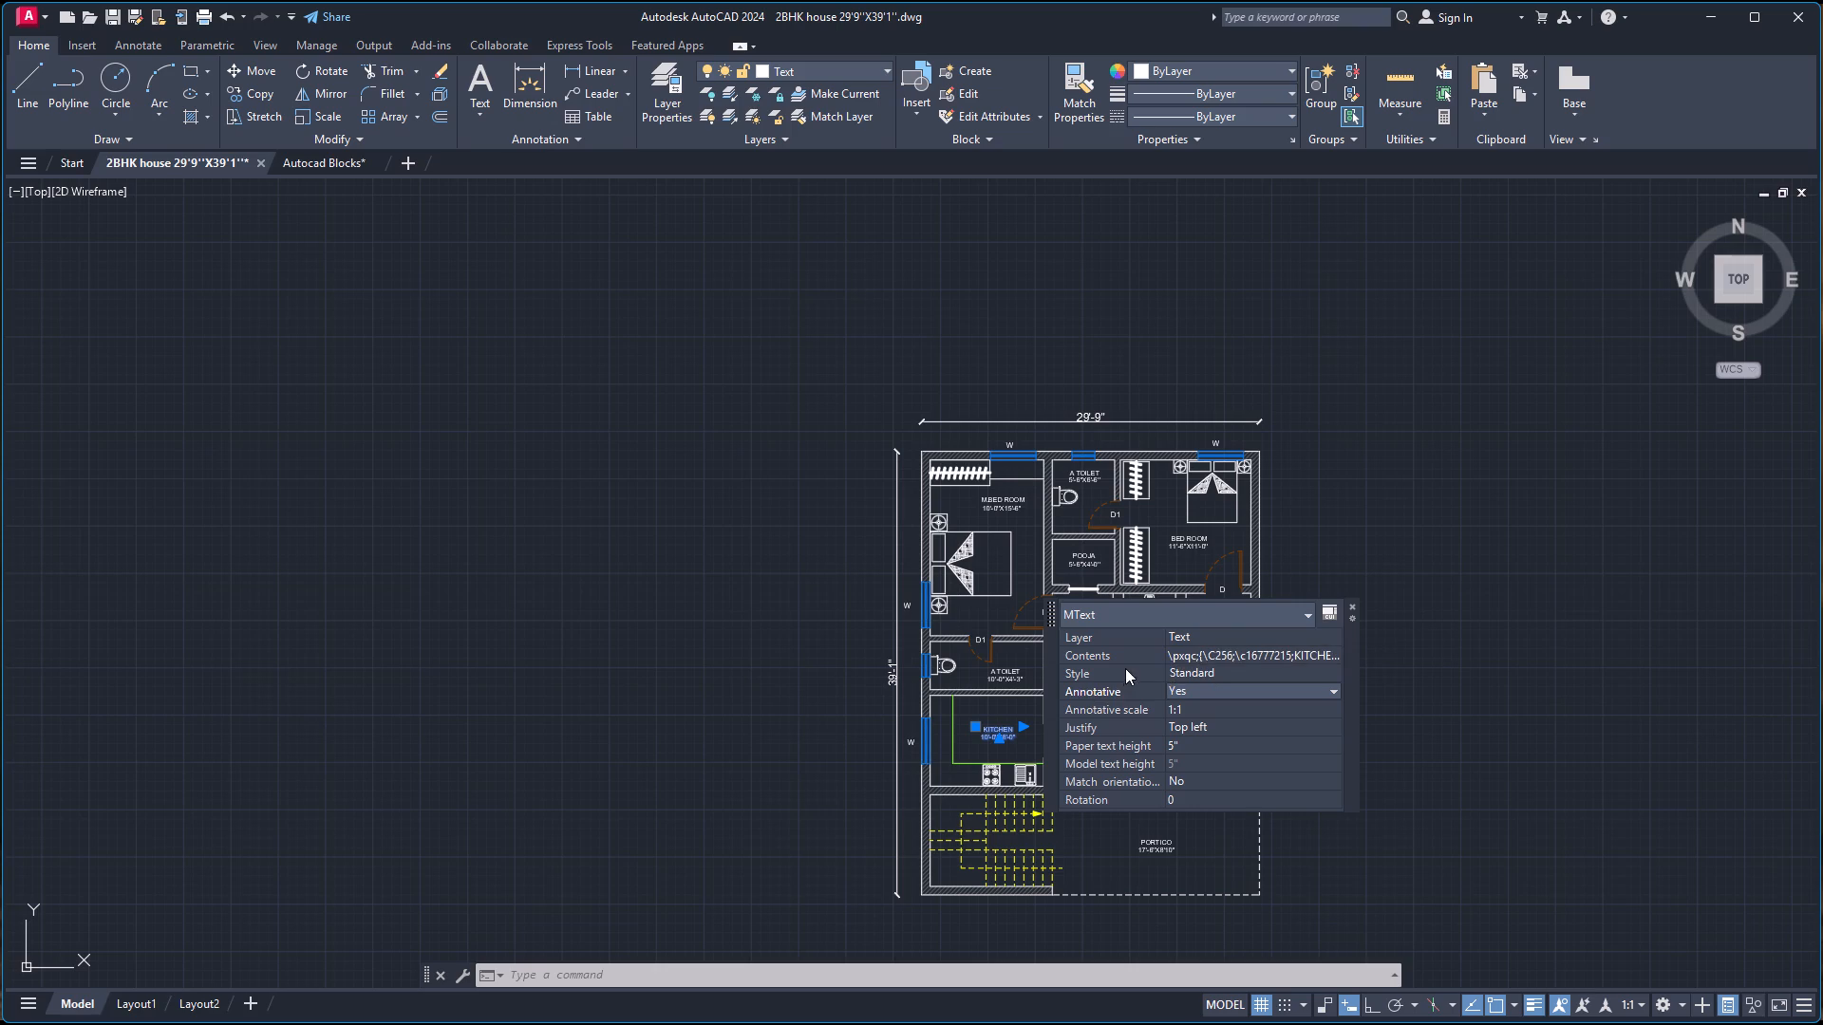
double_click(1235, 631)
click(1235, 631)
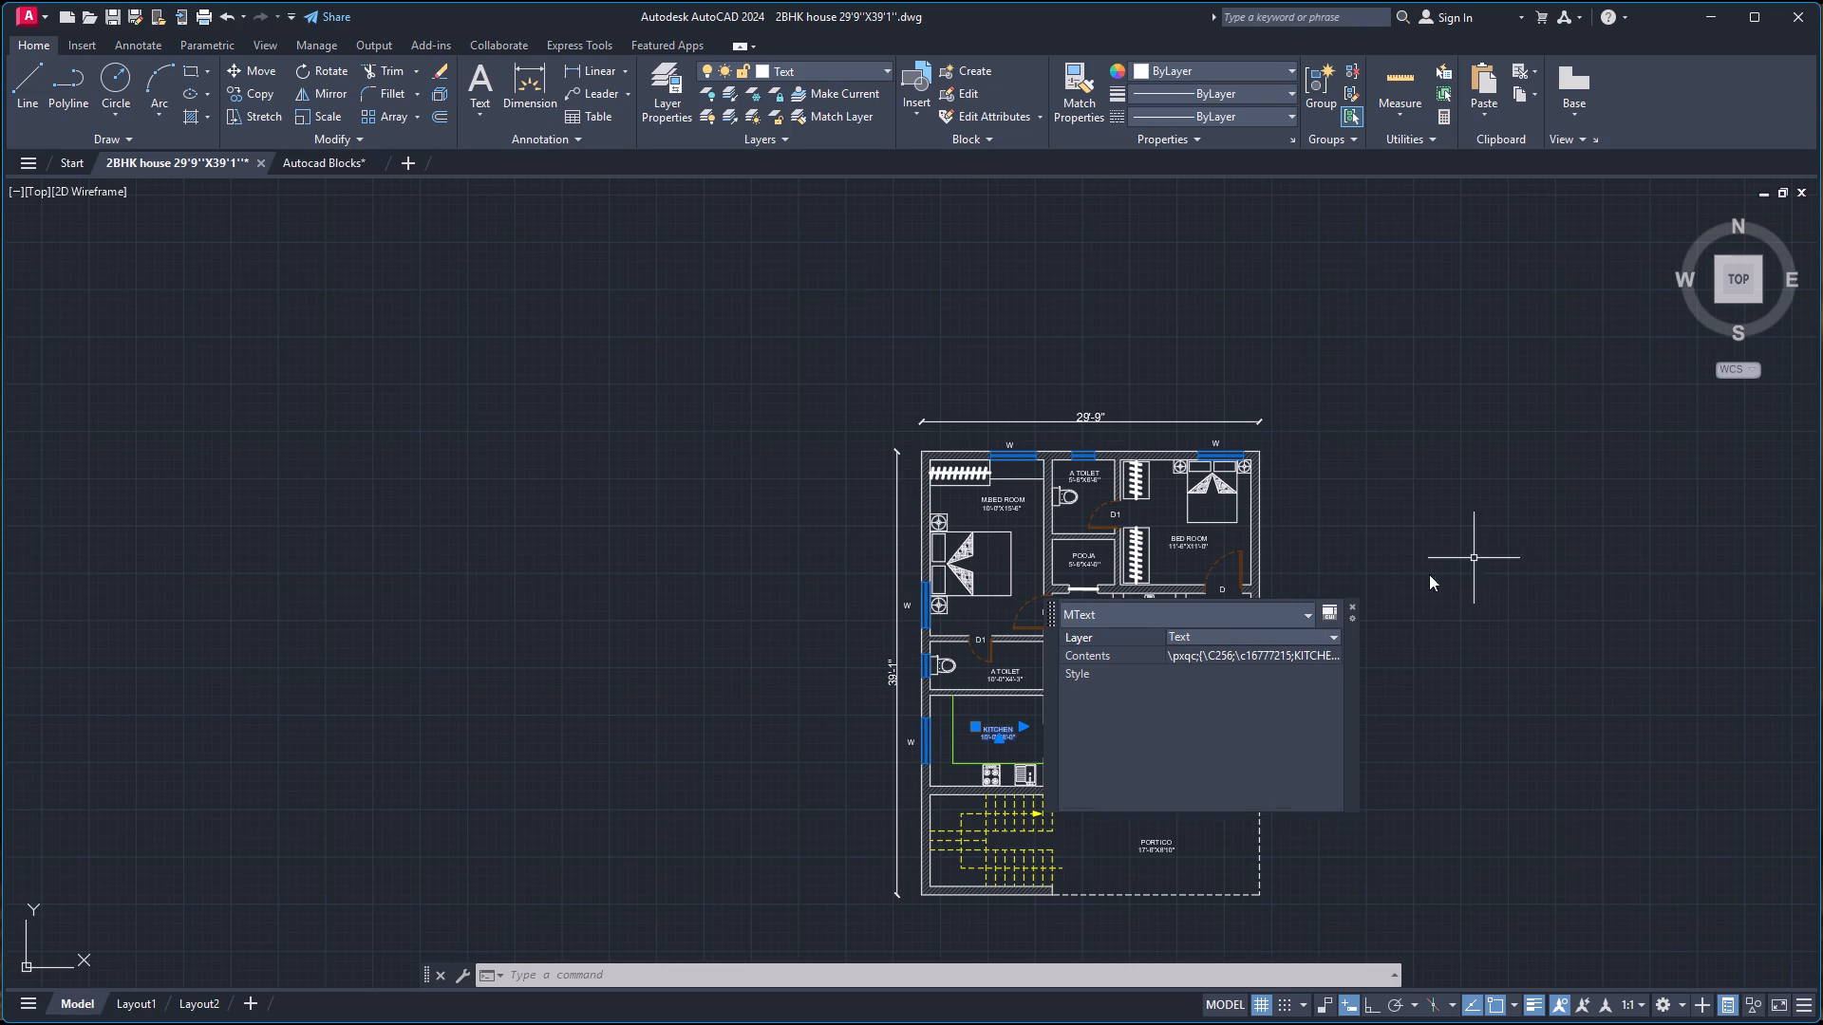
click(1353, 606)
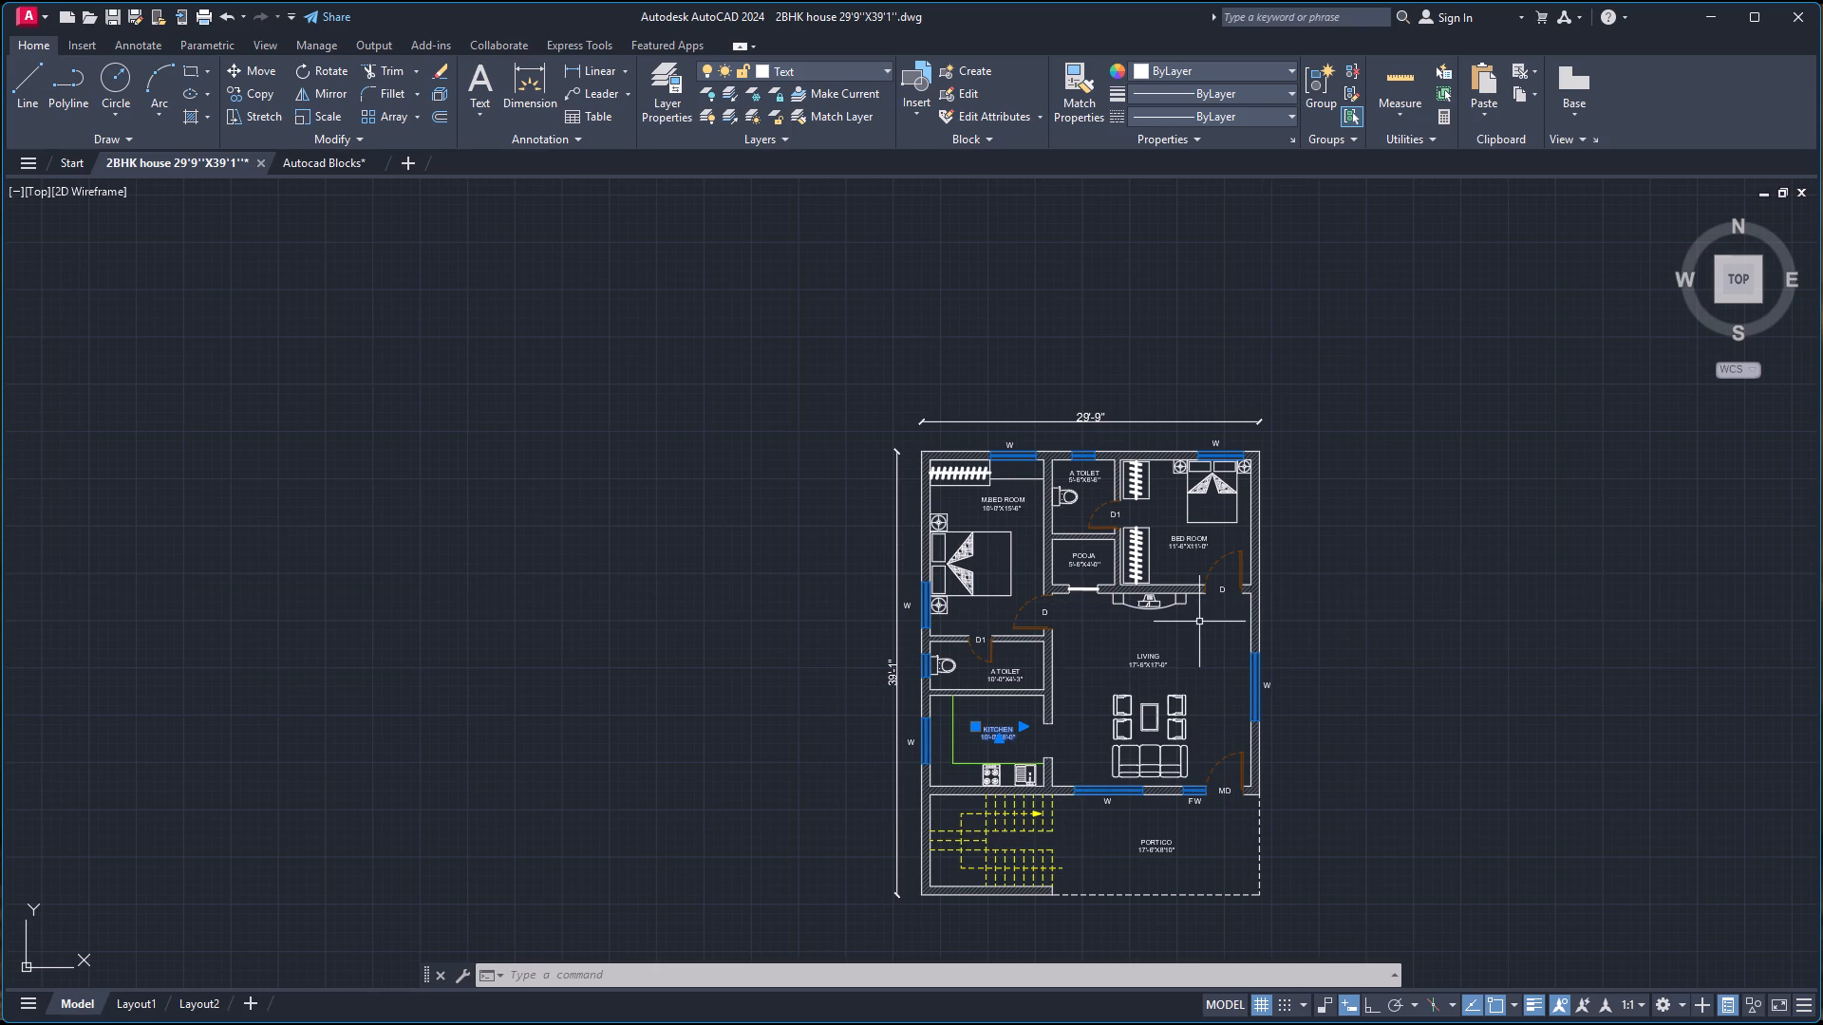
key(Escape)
Select all the room labels similar to the lower toilet label and set their text style to Annotative.
click(1007, 674)
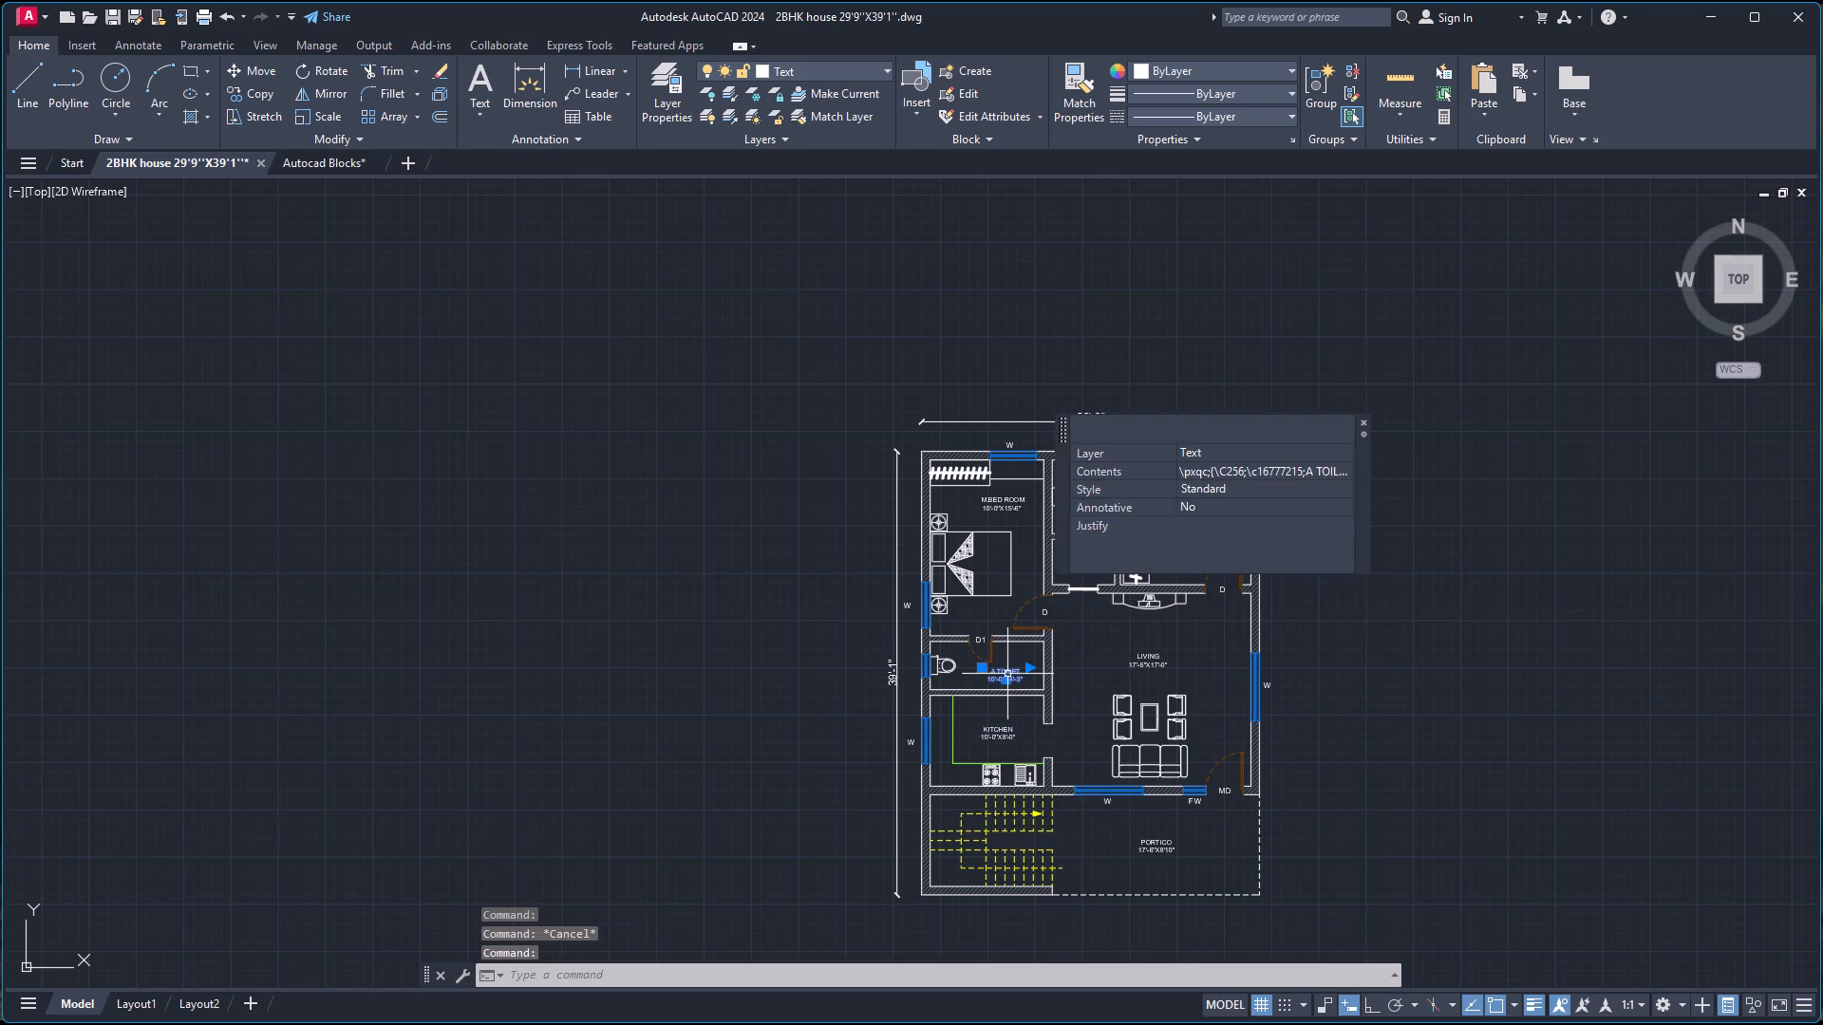
right_click(1005, 674)
click(1120, 500)
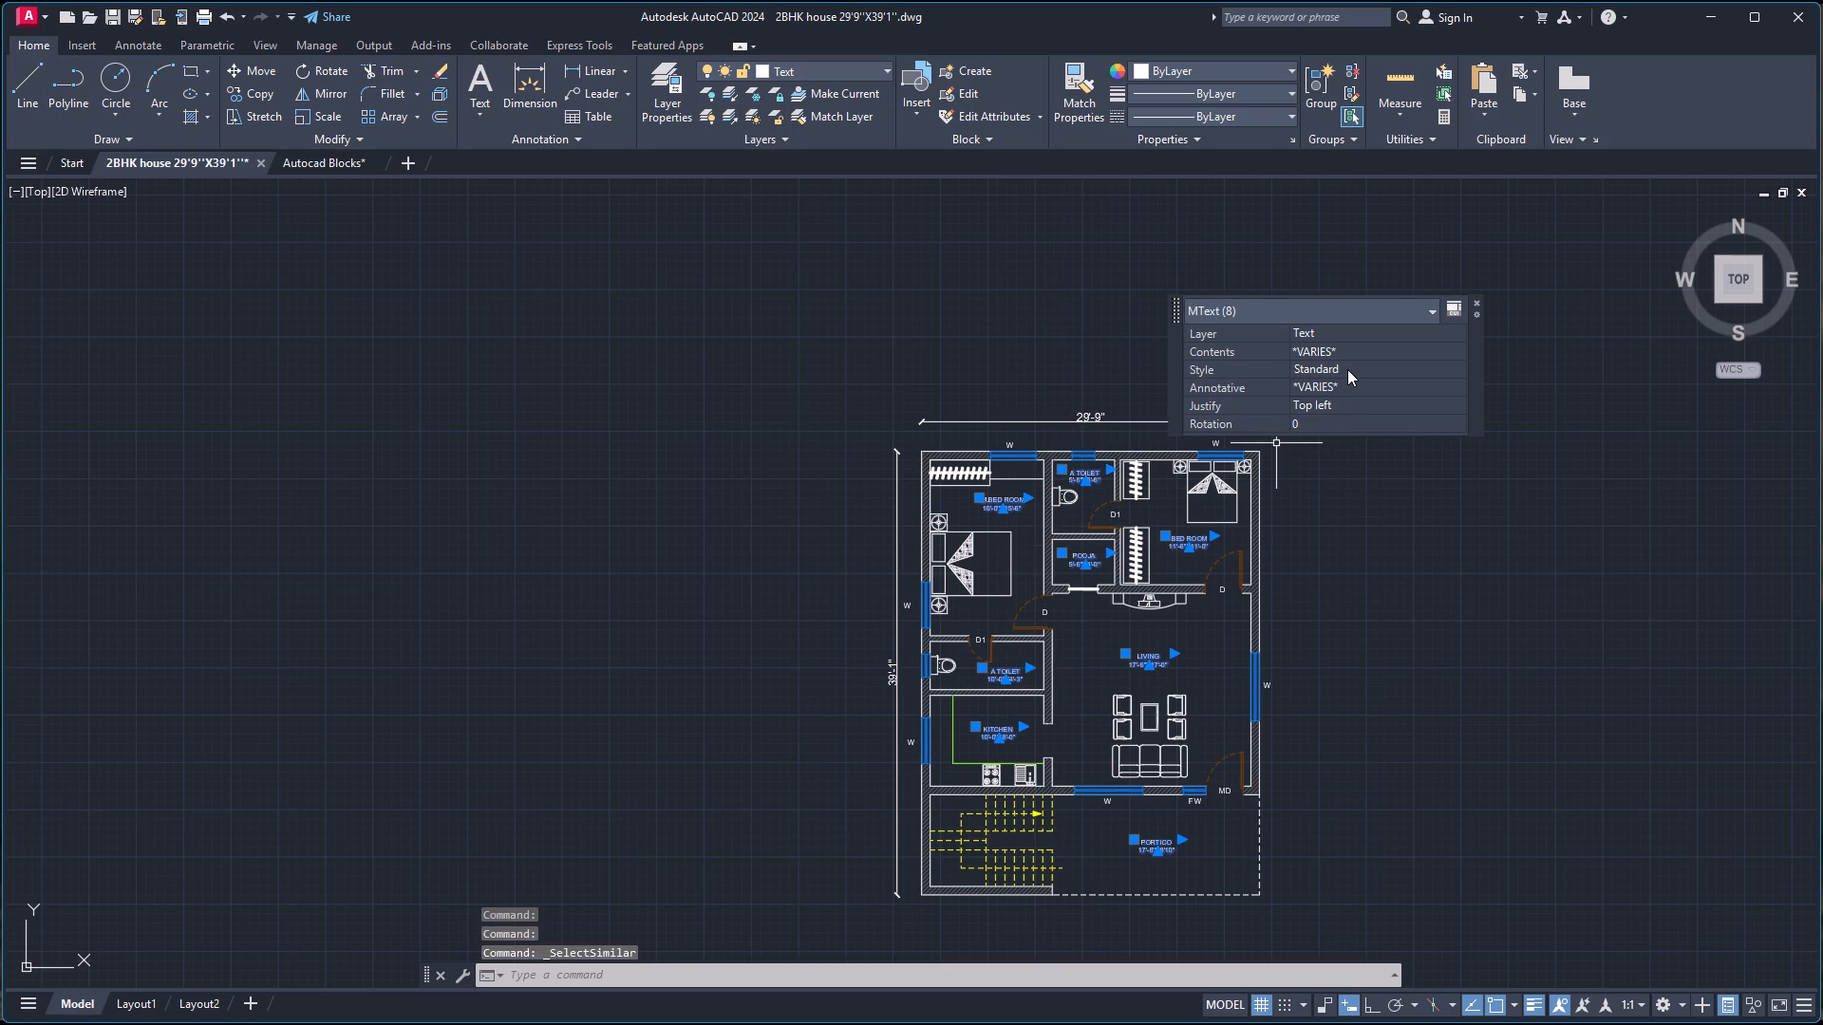
double_click(1347, 369)
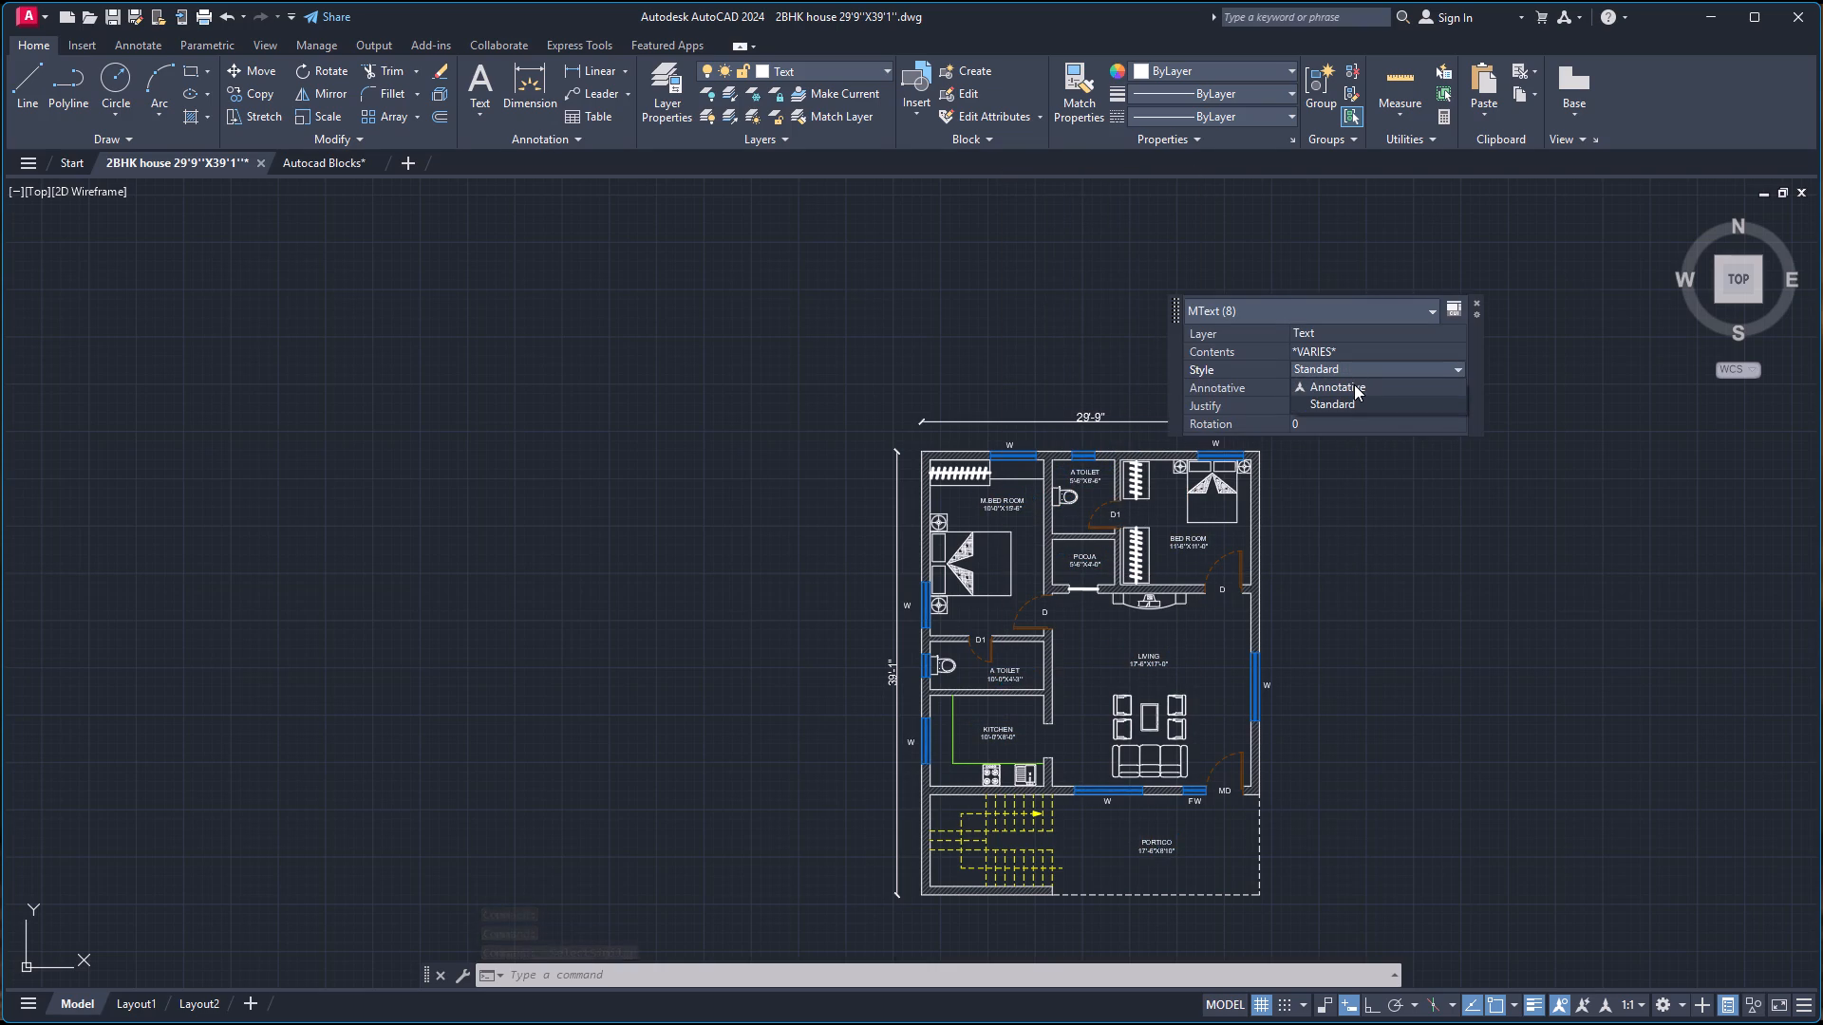
click(1354, 384)
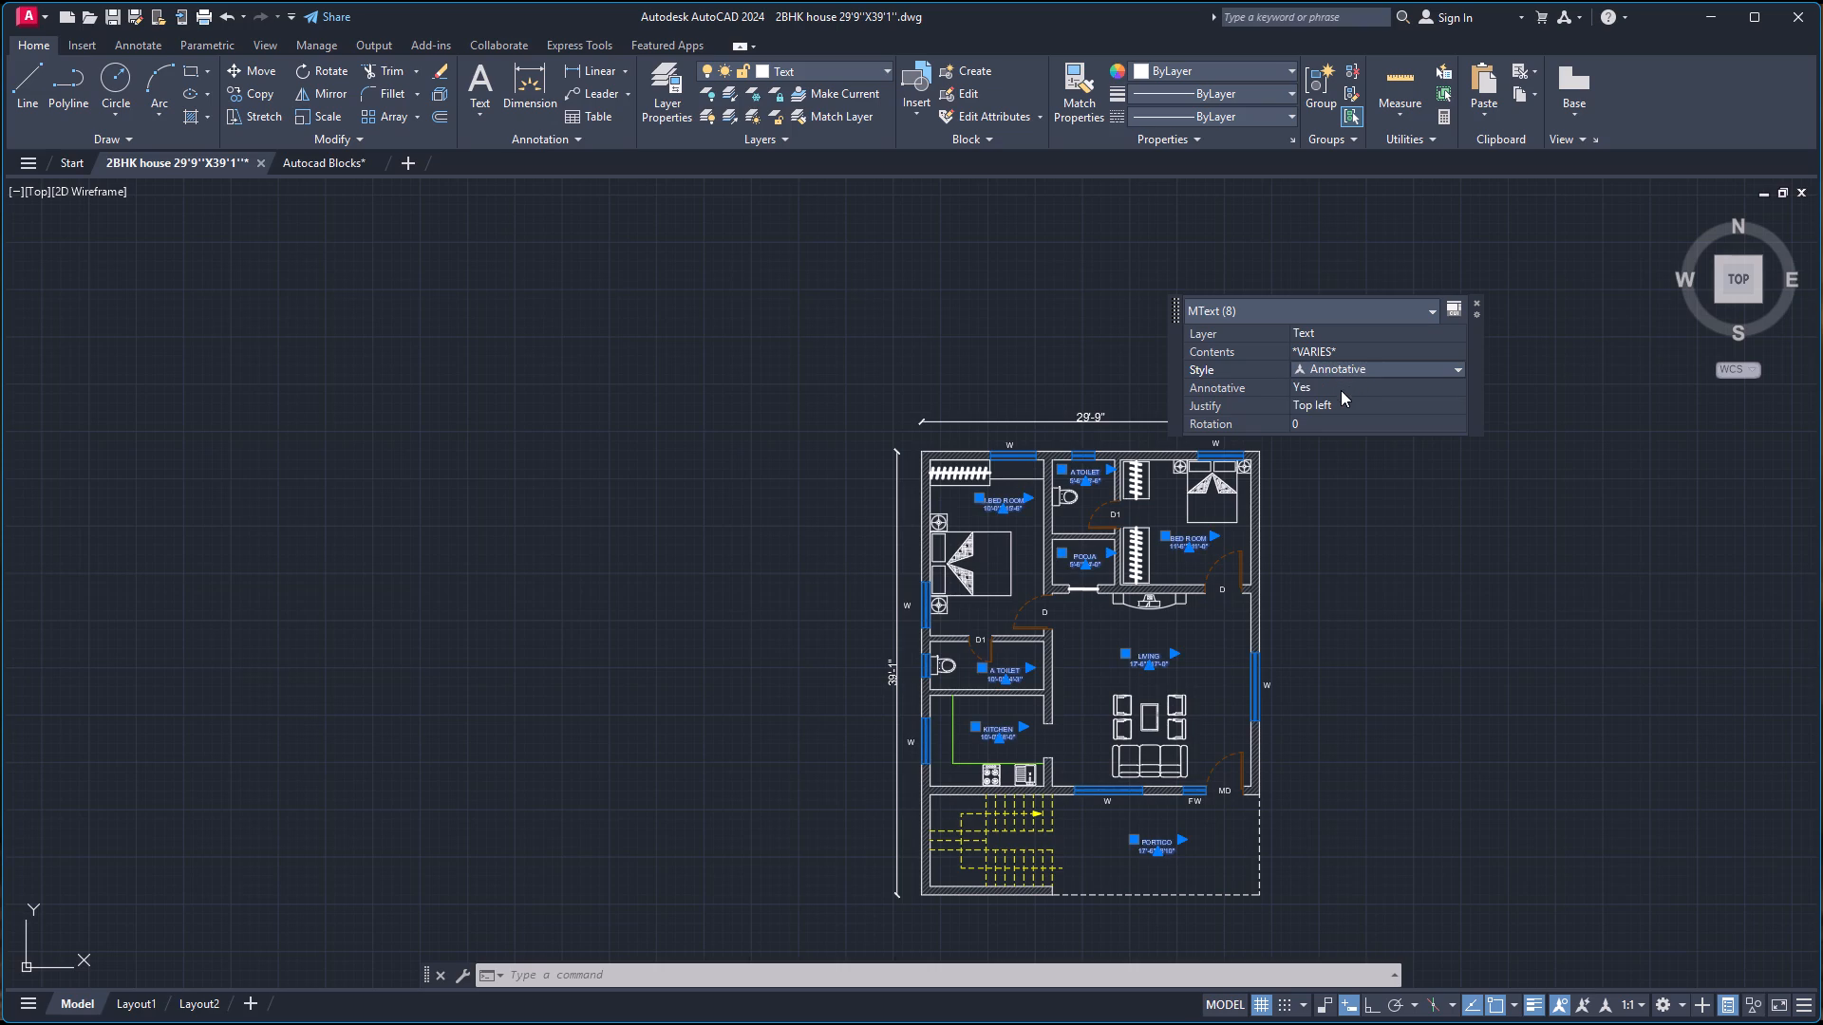
click(1328, 401)
click(1328, 401)
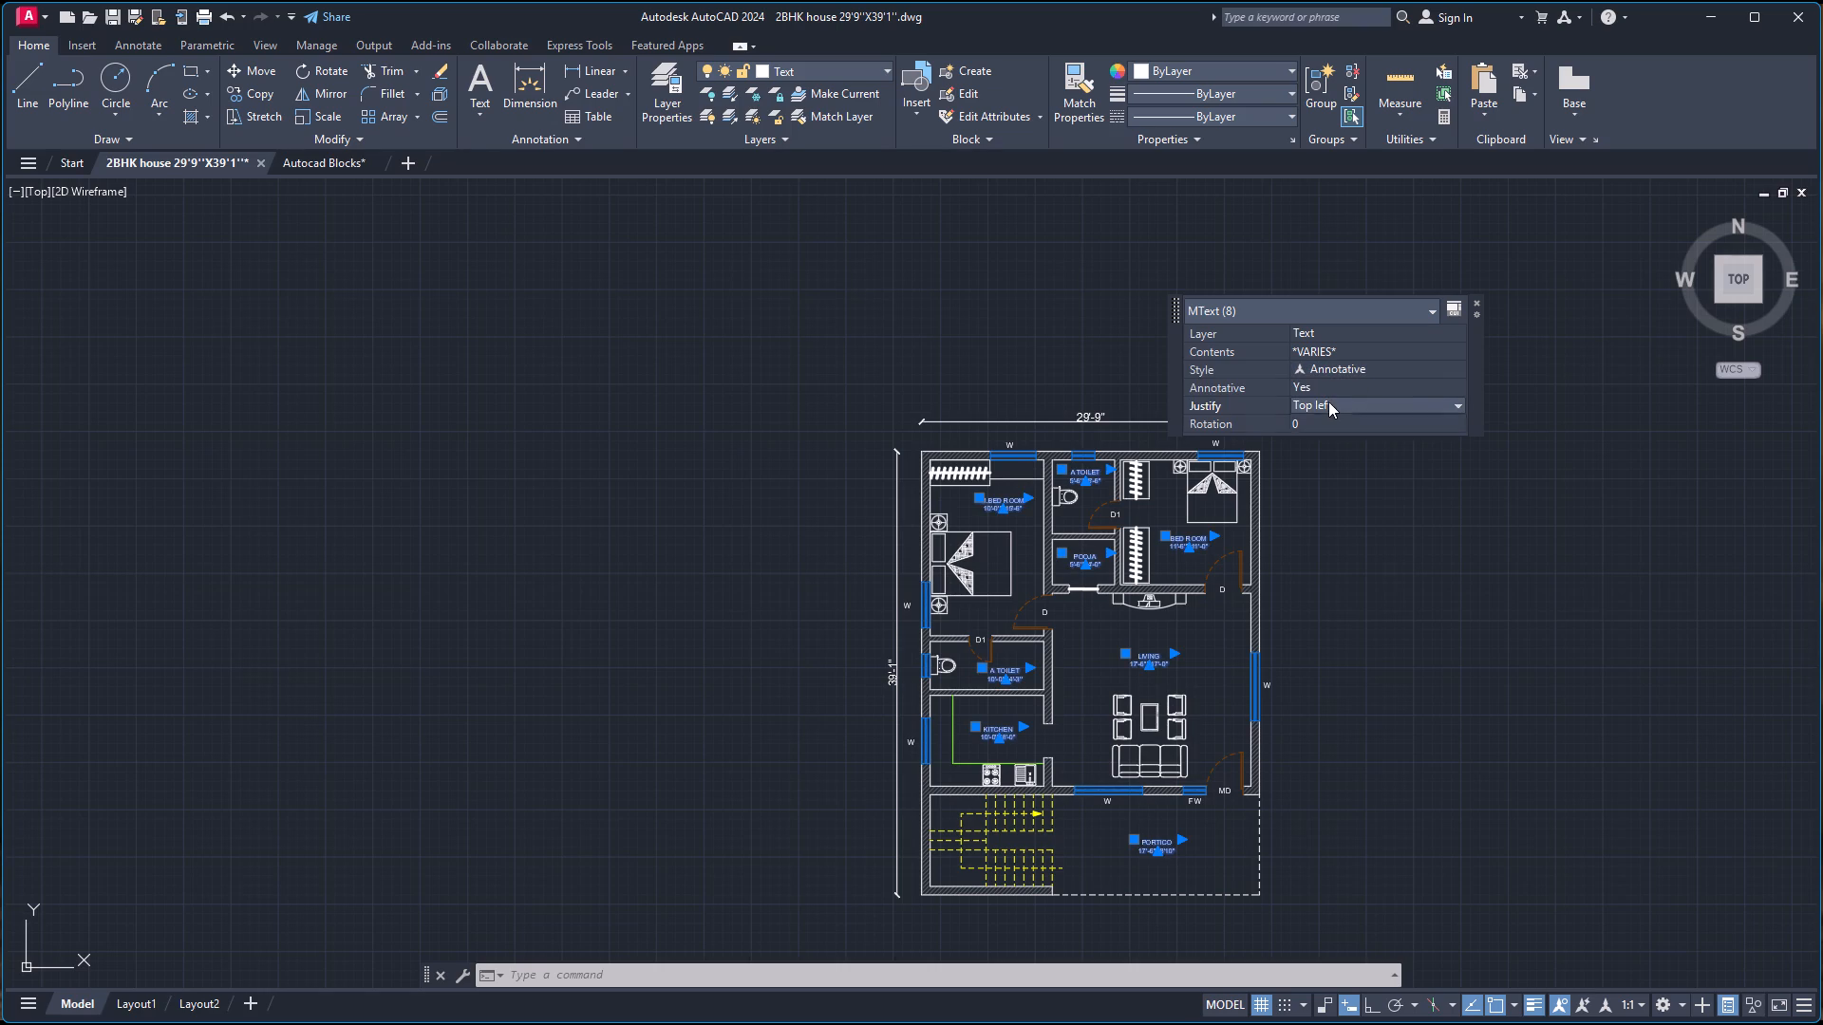
click(1328, 401)
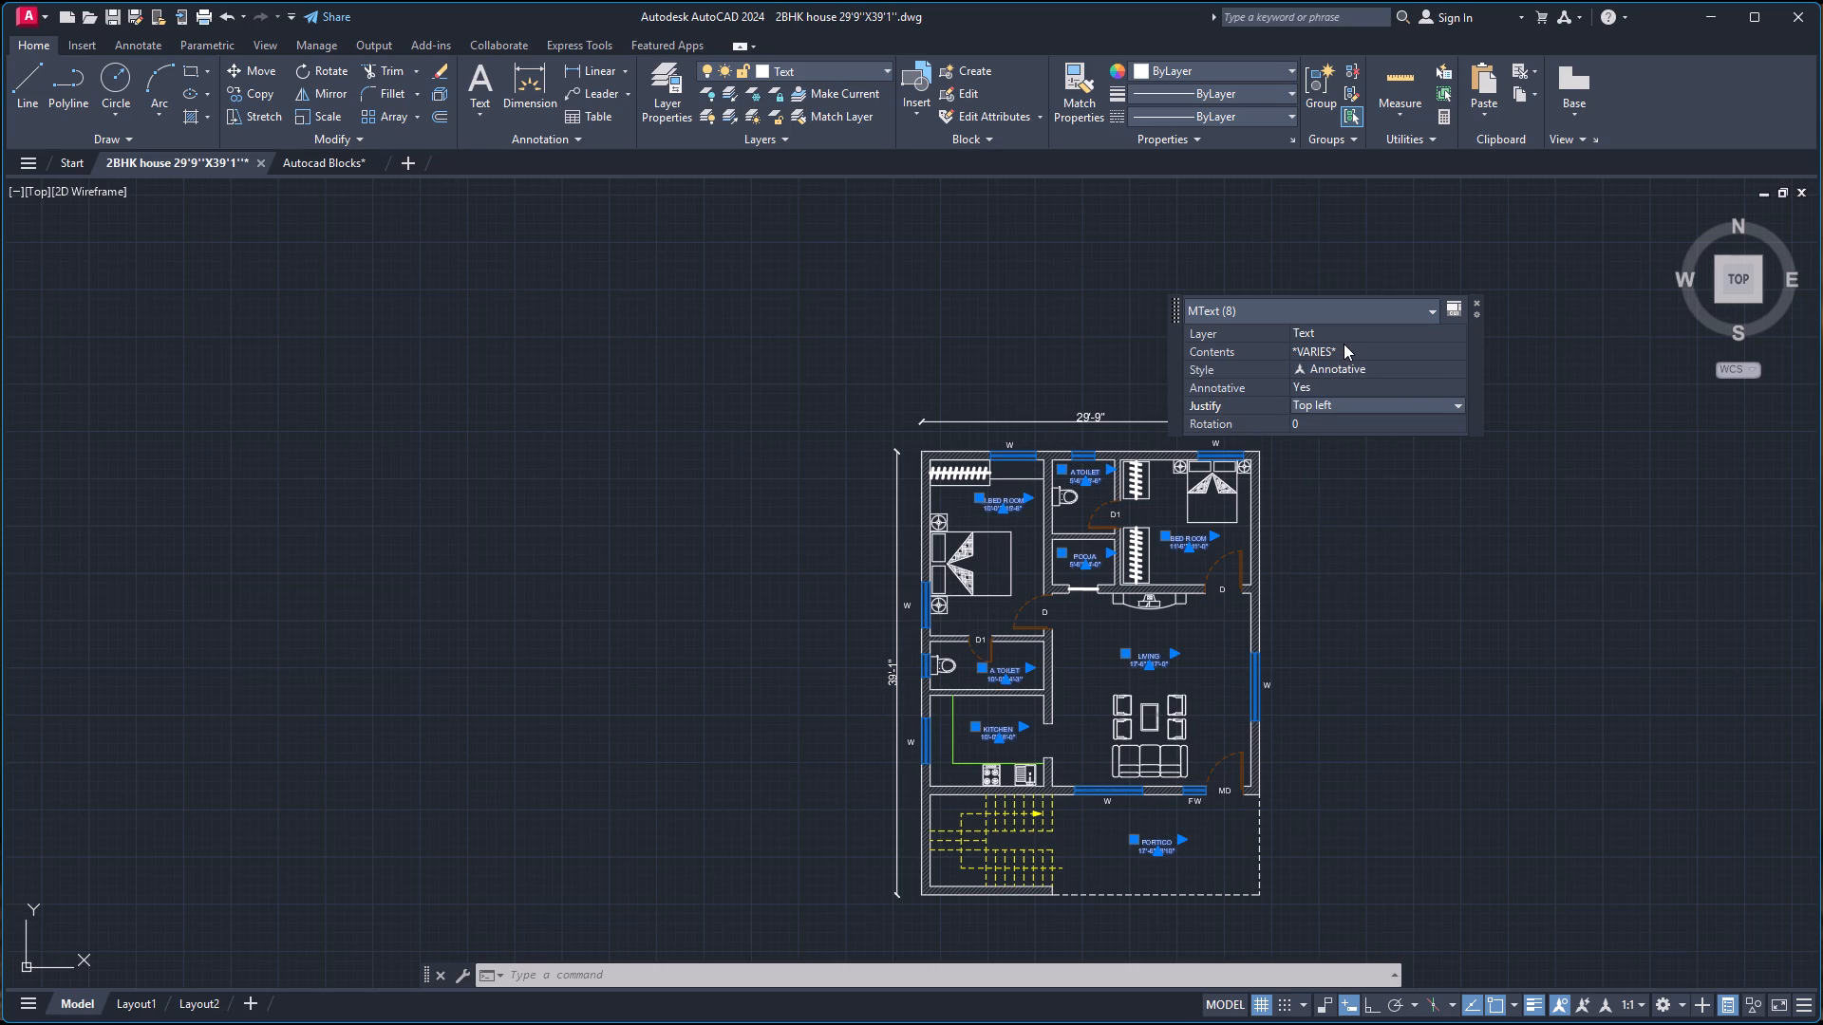
Move the selected room labels to layer 0 and deselect them.
double_click(1340, 350)
click(1349, 350)
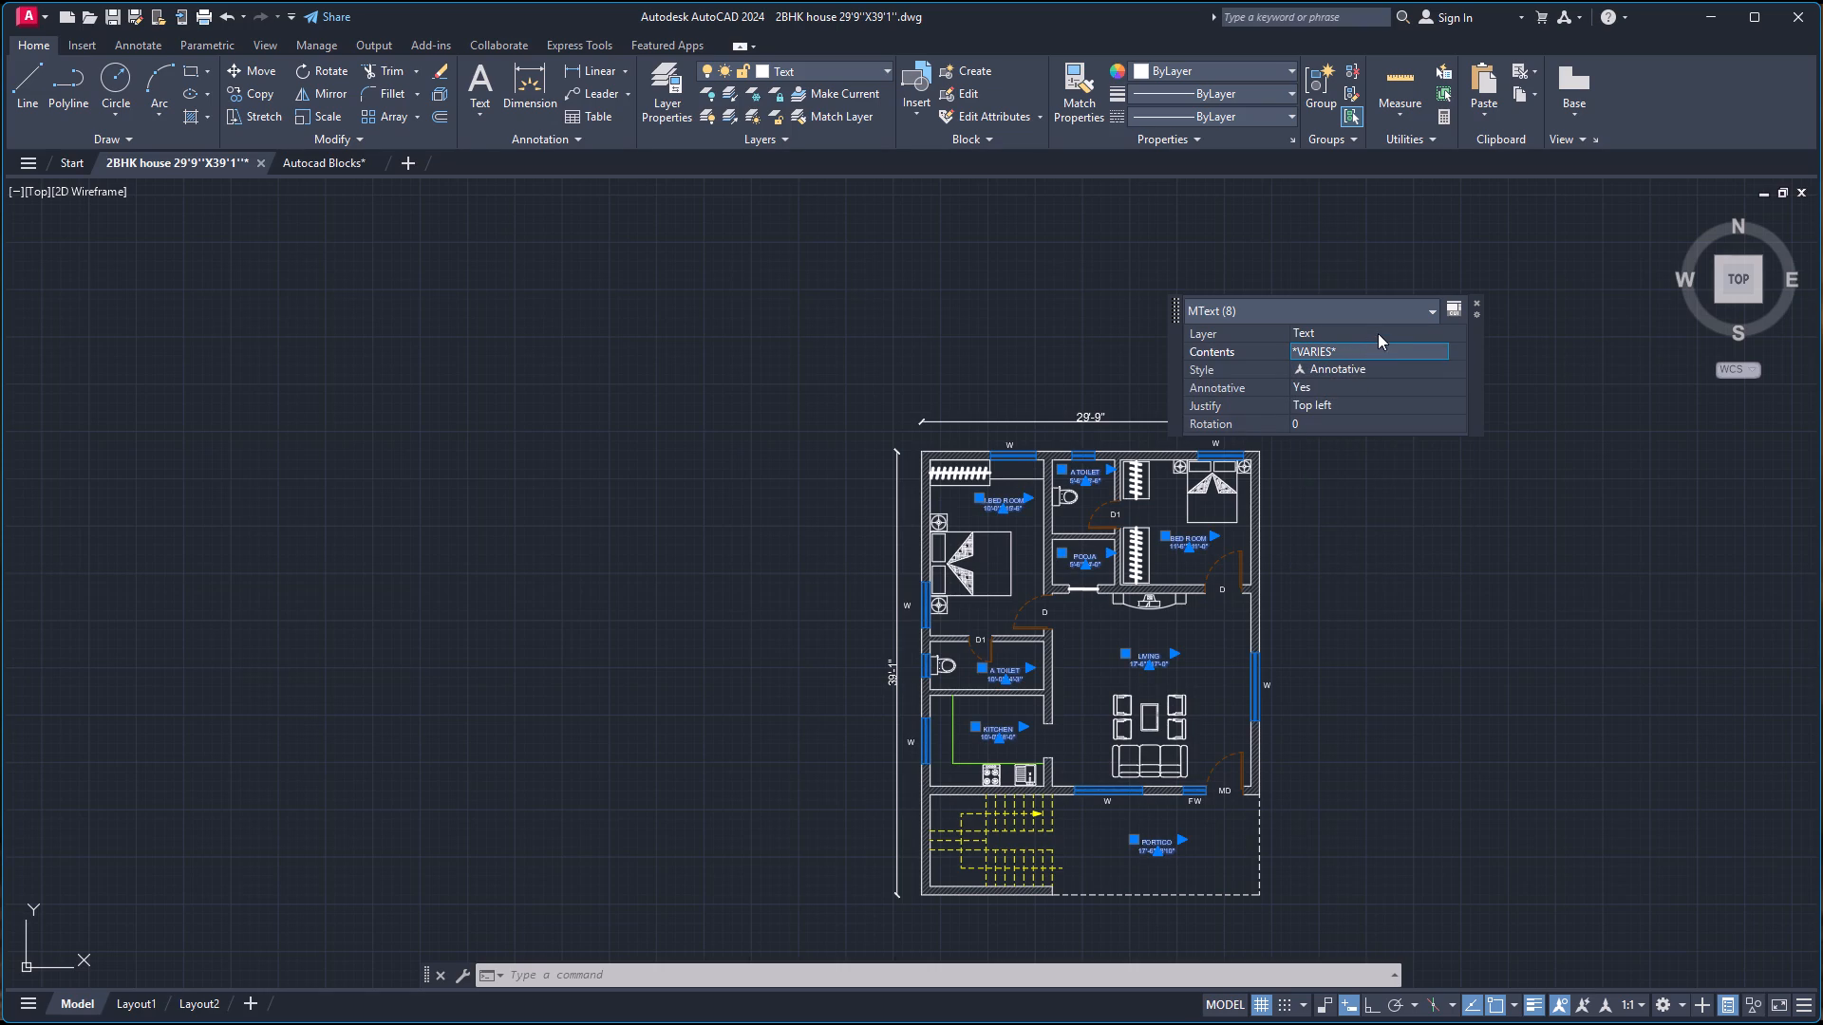
double_click(1378, 333)
click(1363, 346)
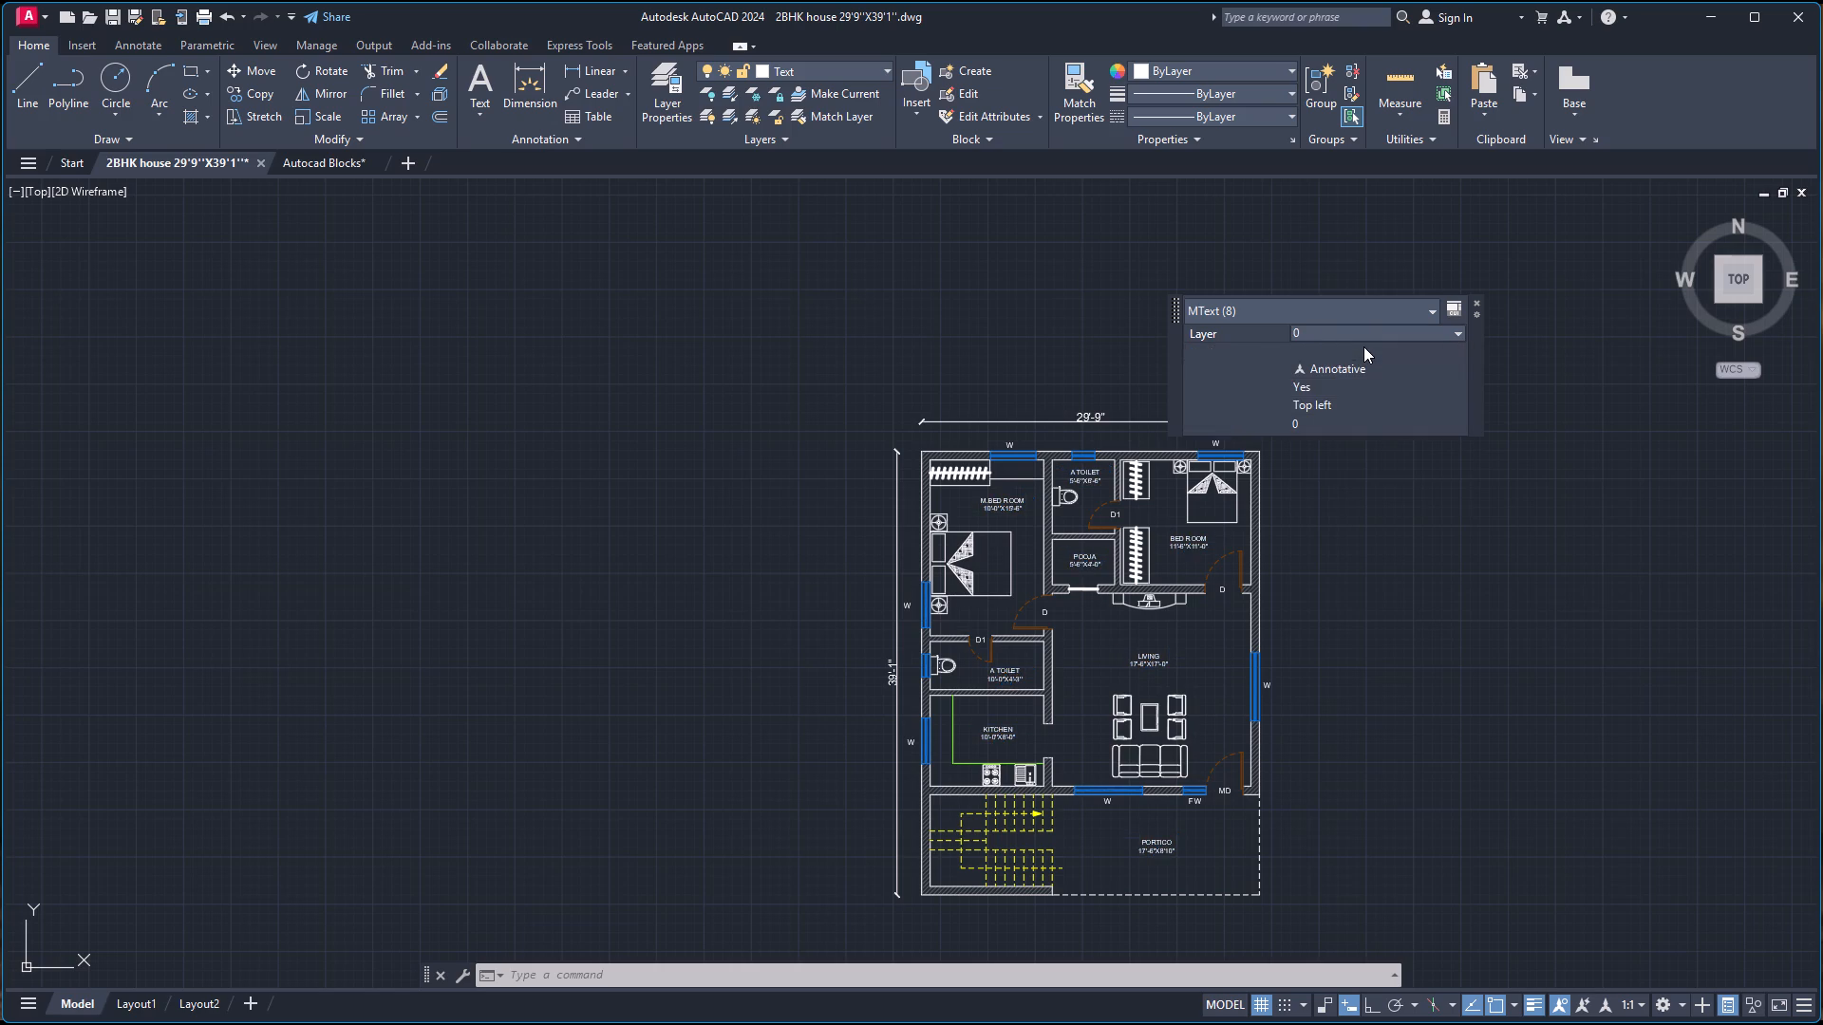
click(1474, 299)
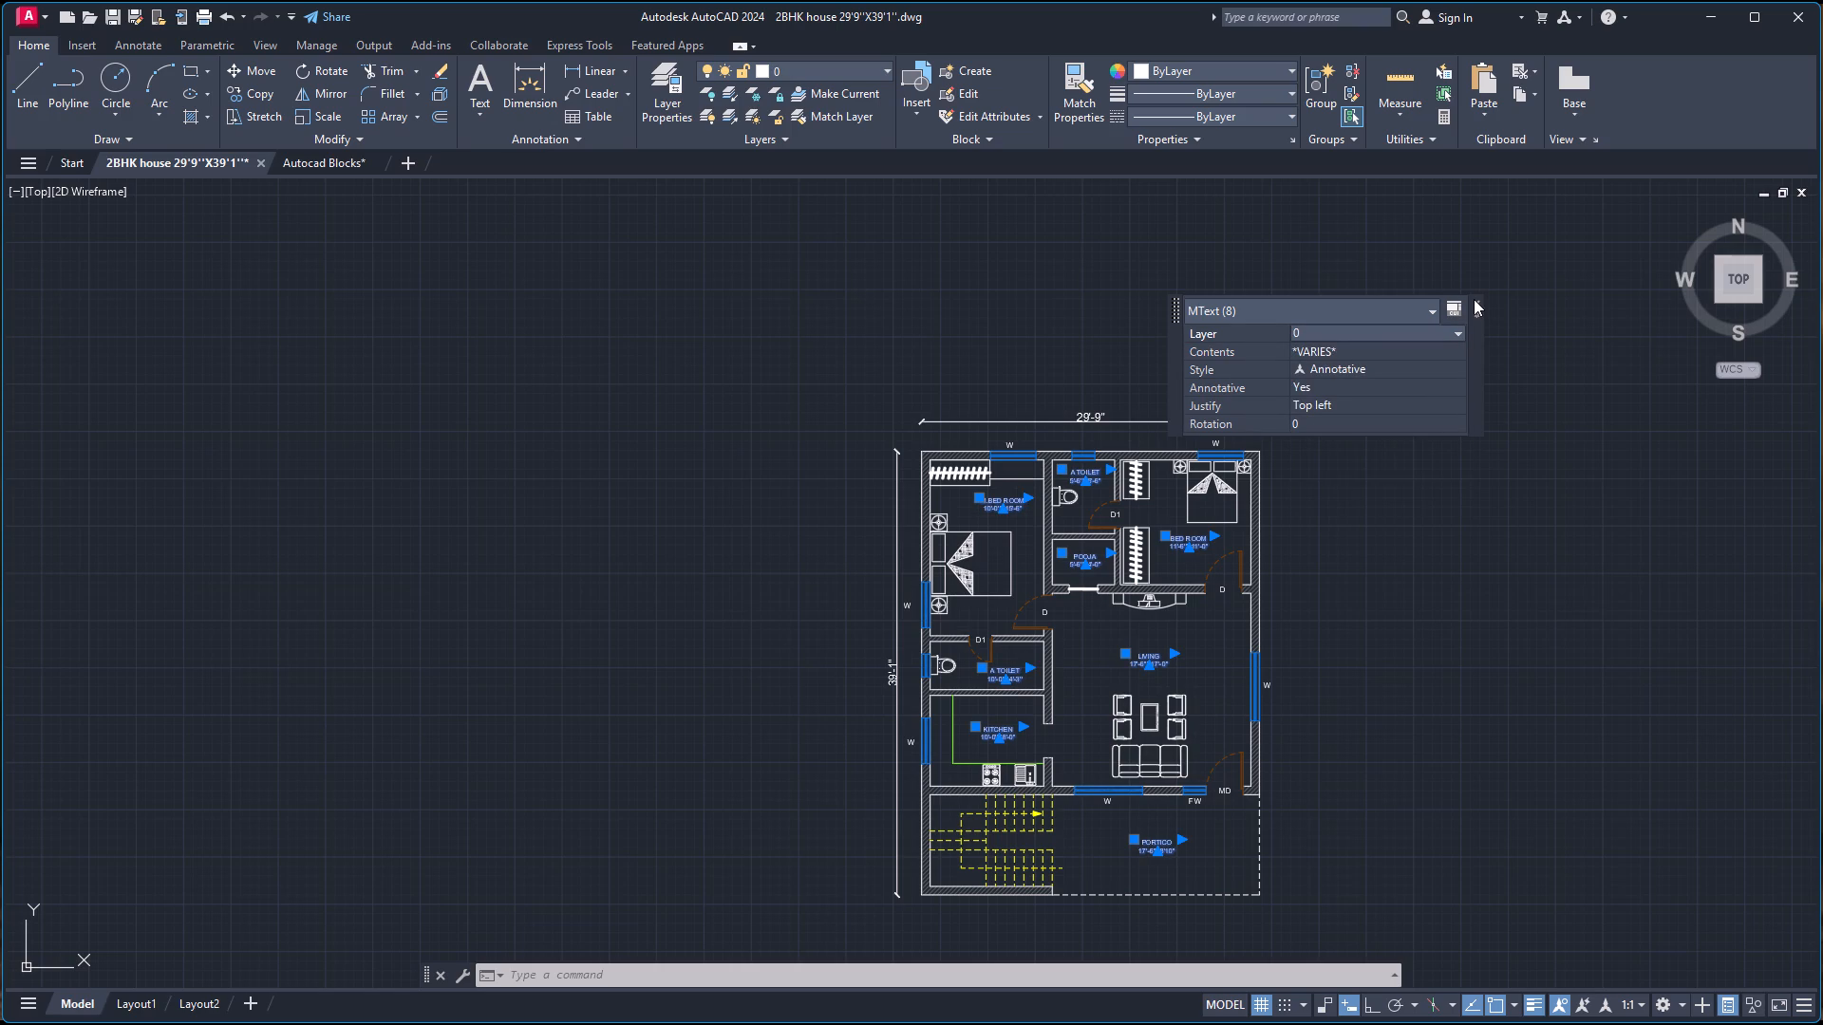
click(1477, 301)
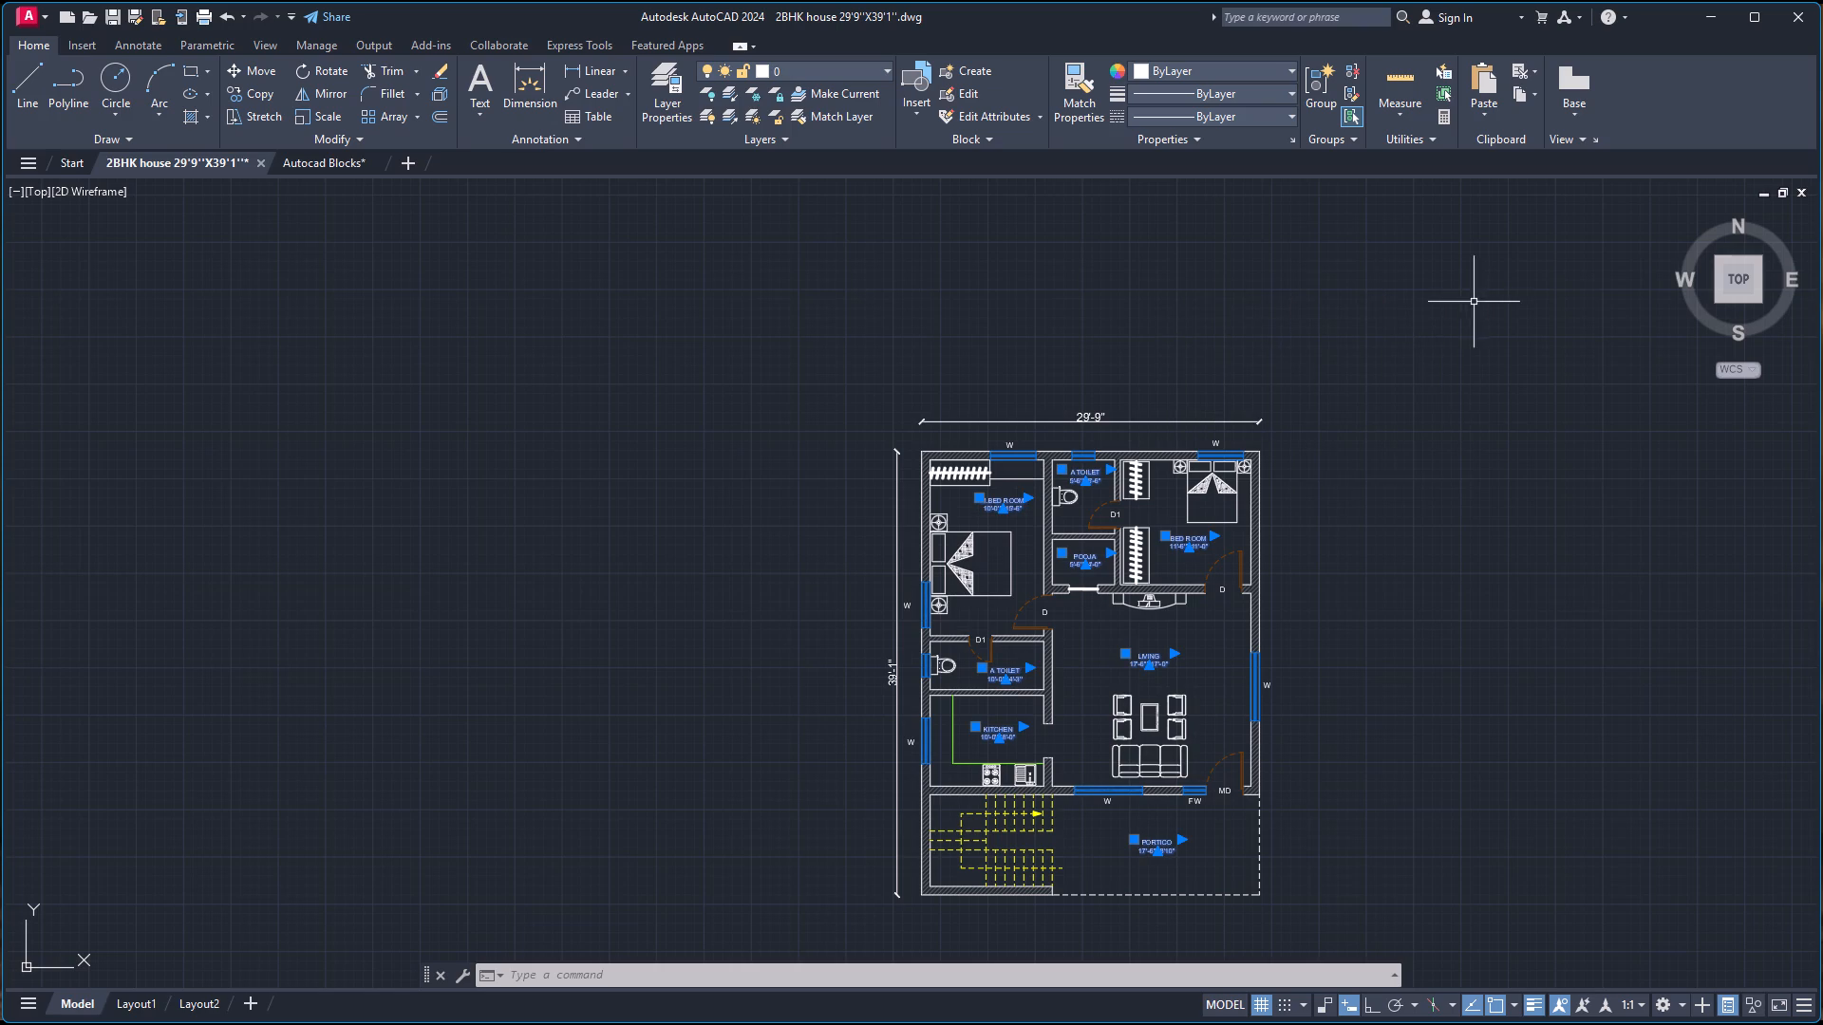
key(Escape)
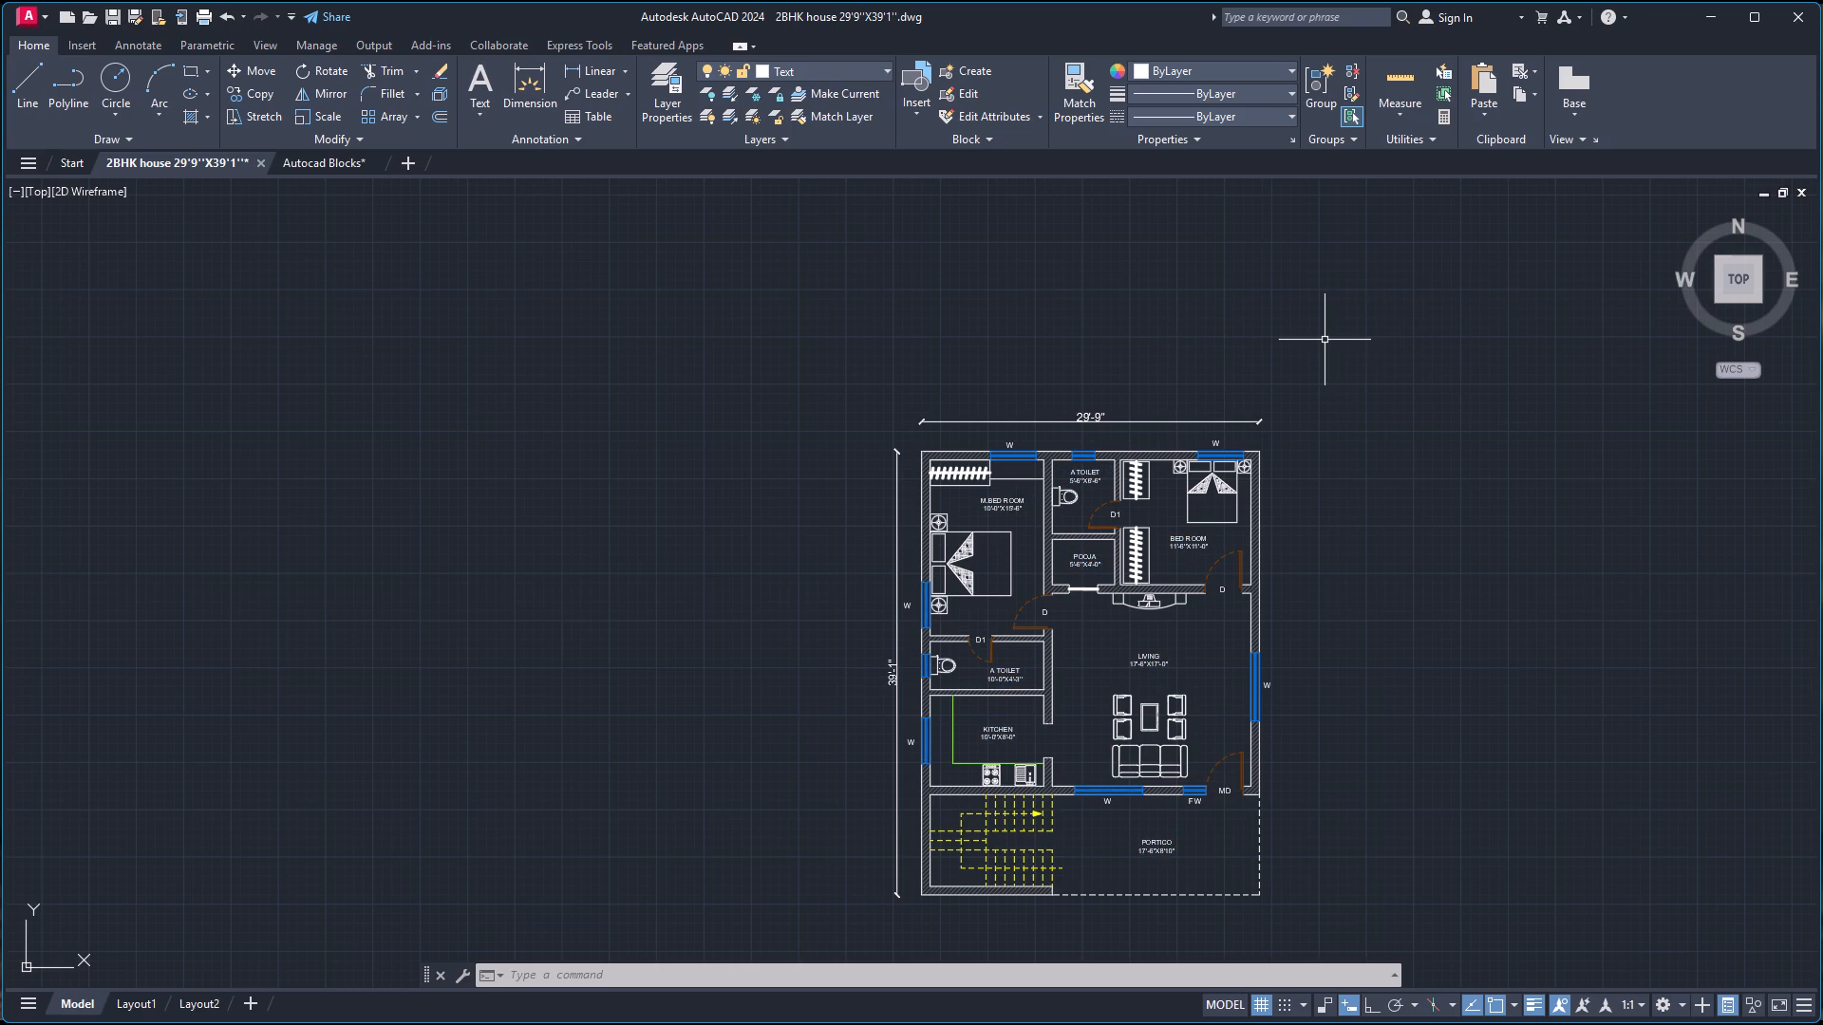
Preview the plot of the floor plan with the current plot settings.
text(plot)
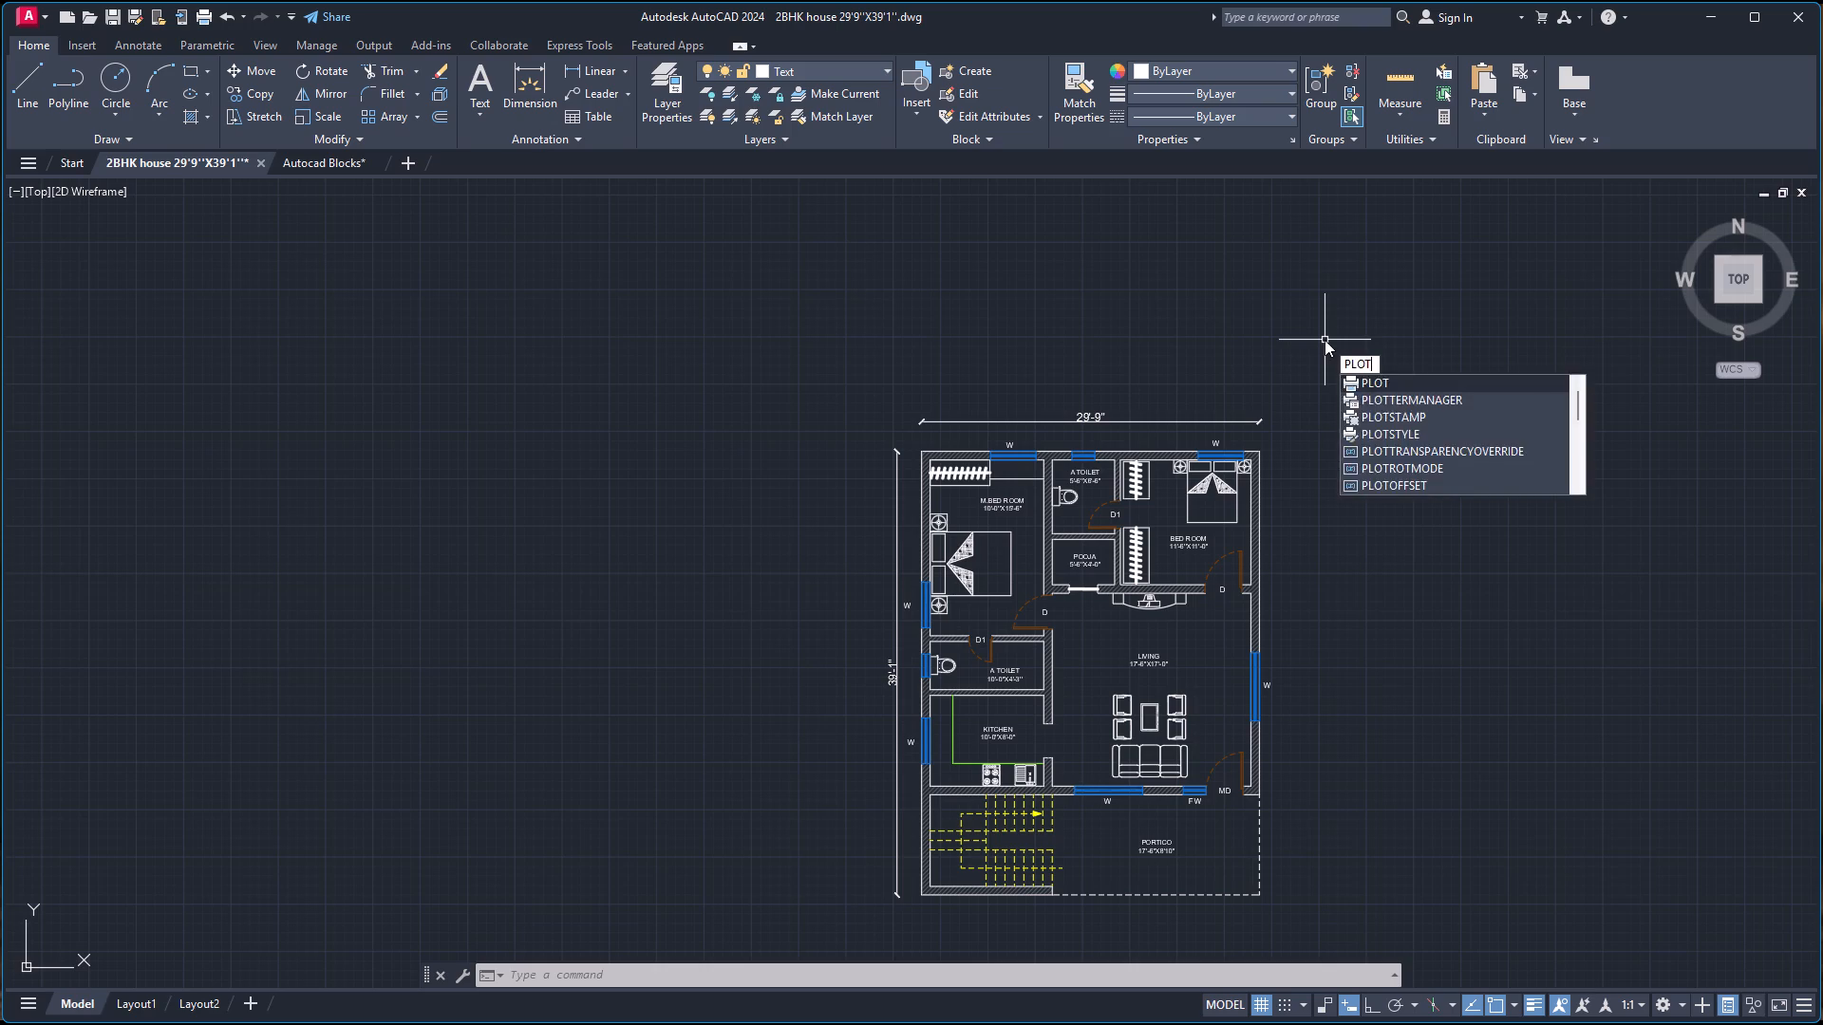
key(Return)
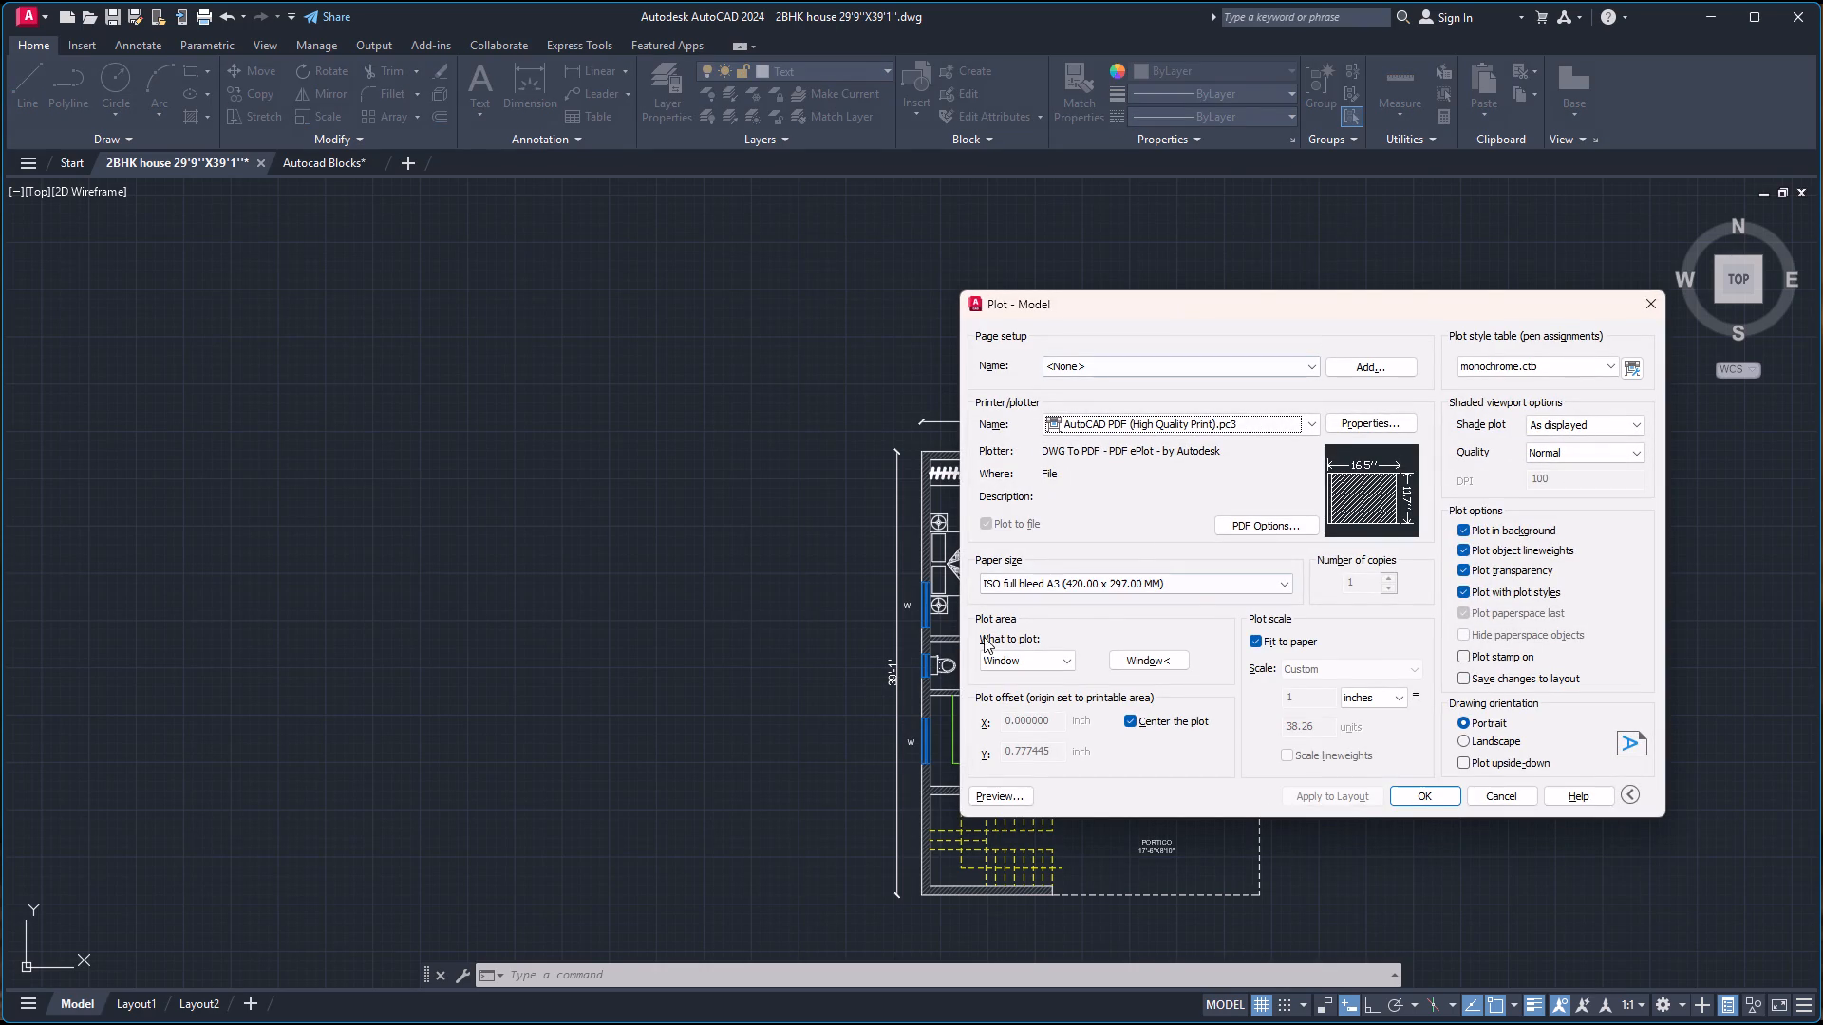
click(1006, 795)
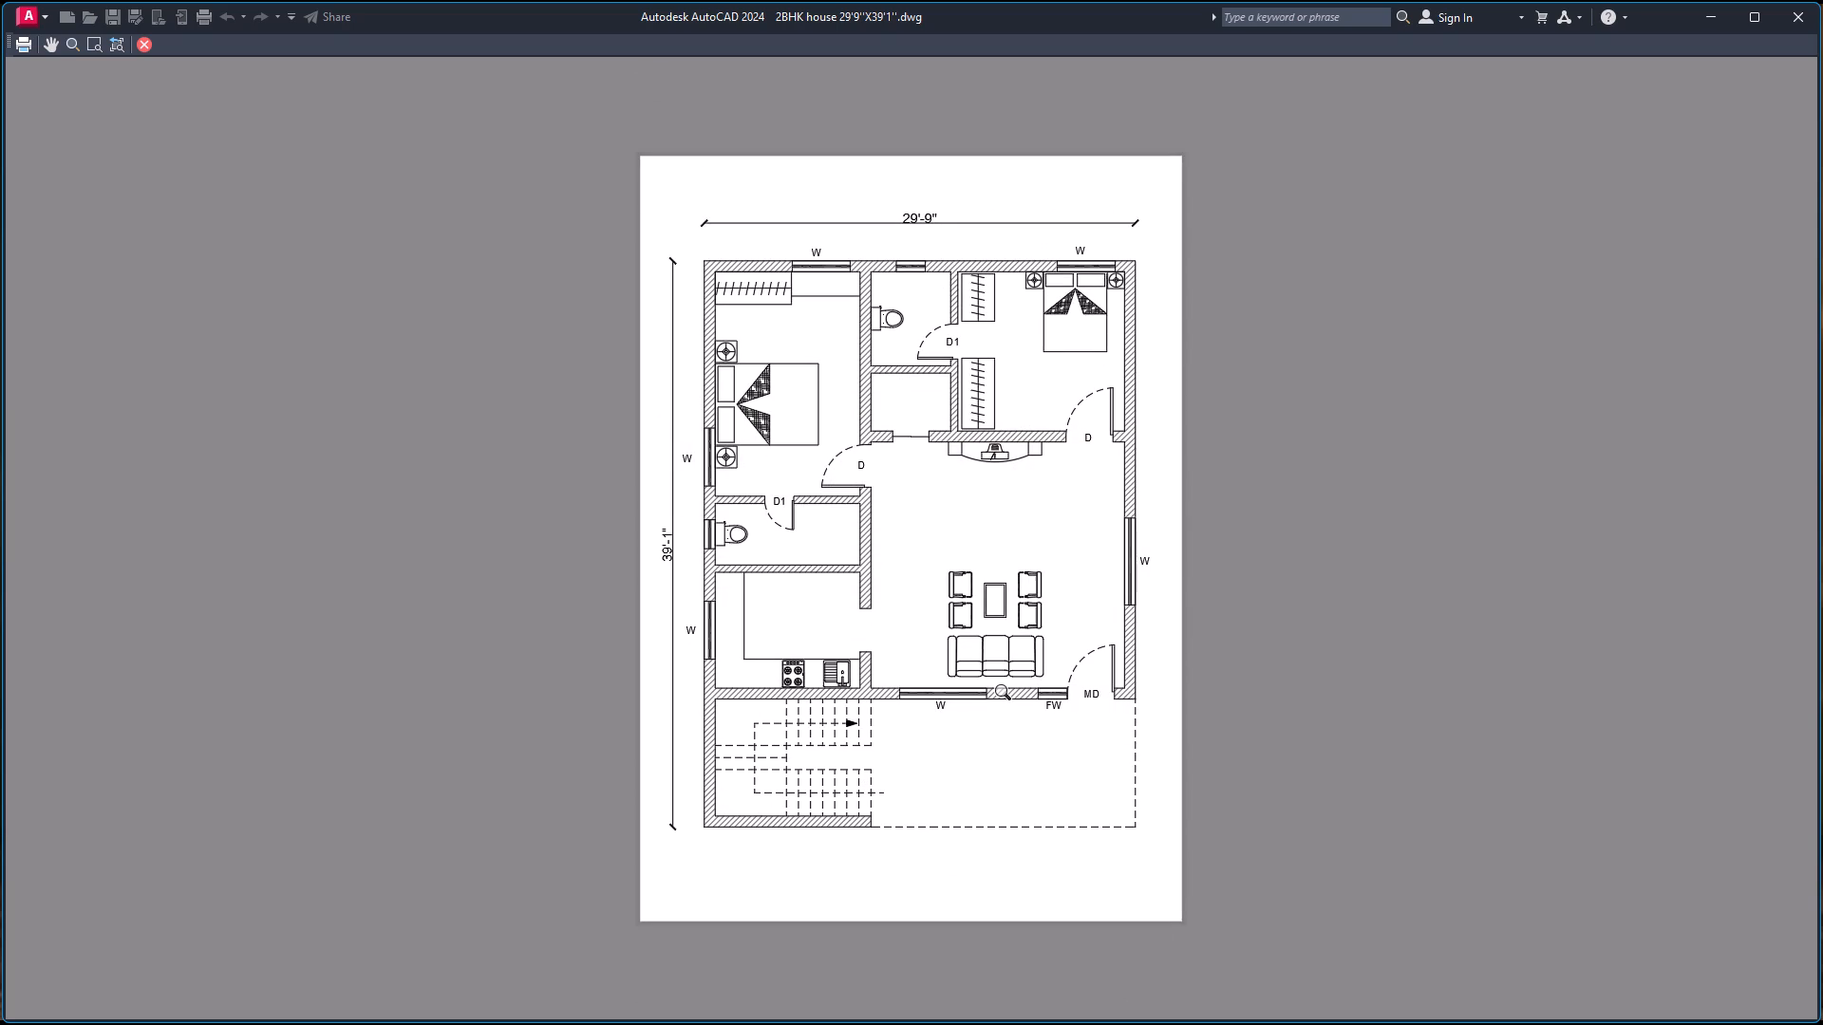
key(Escape)
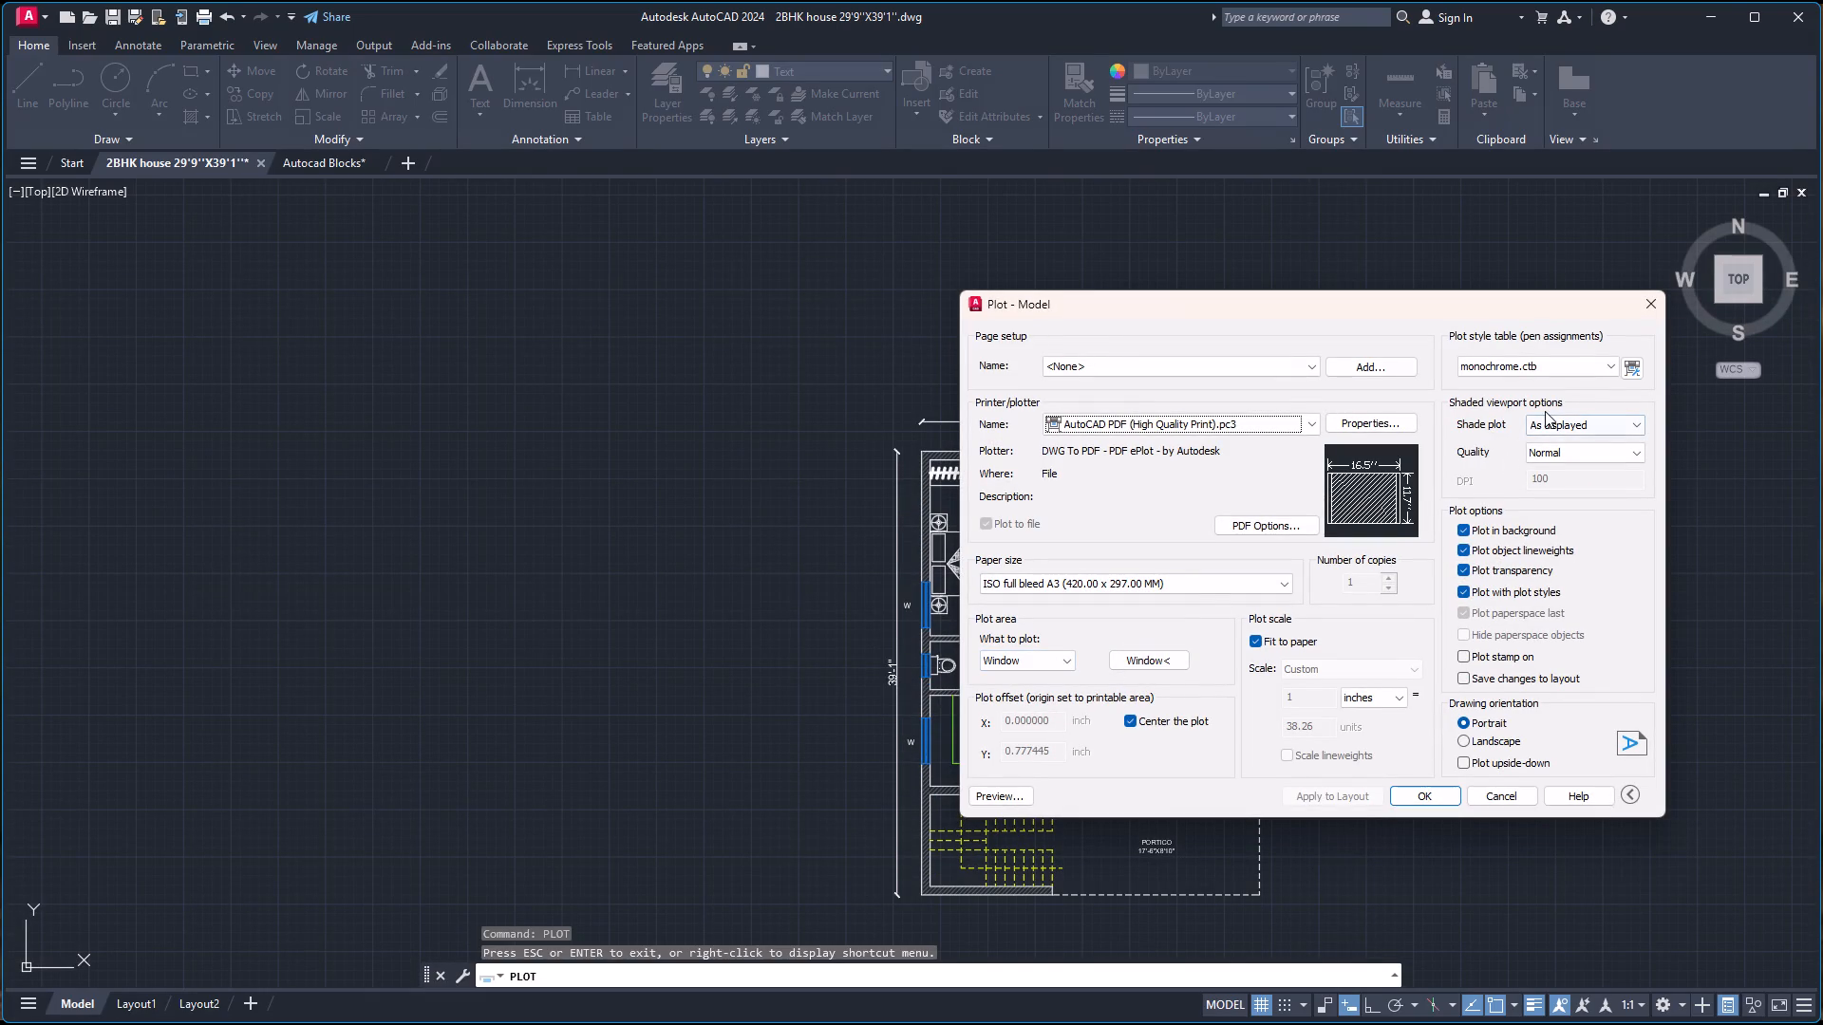
Set the plot style table to None, apply it to the layout and preview it, then leave without plotting.
click(1551, 370)
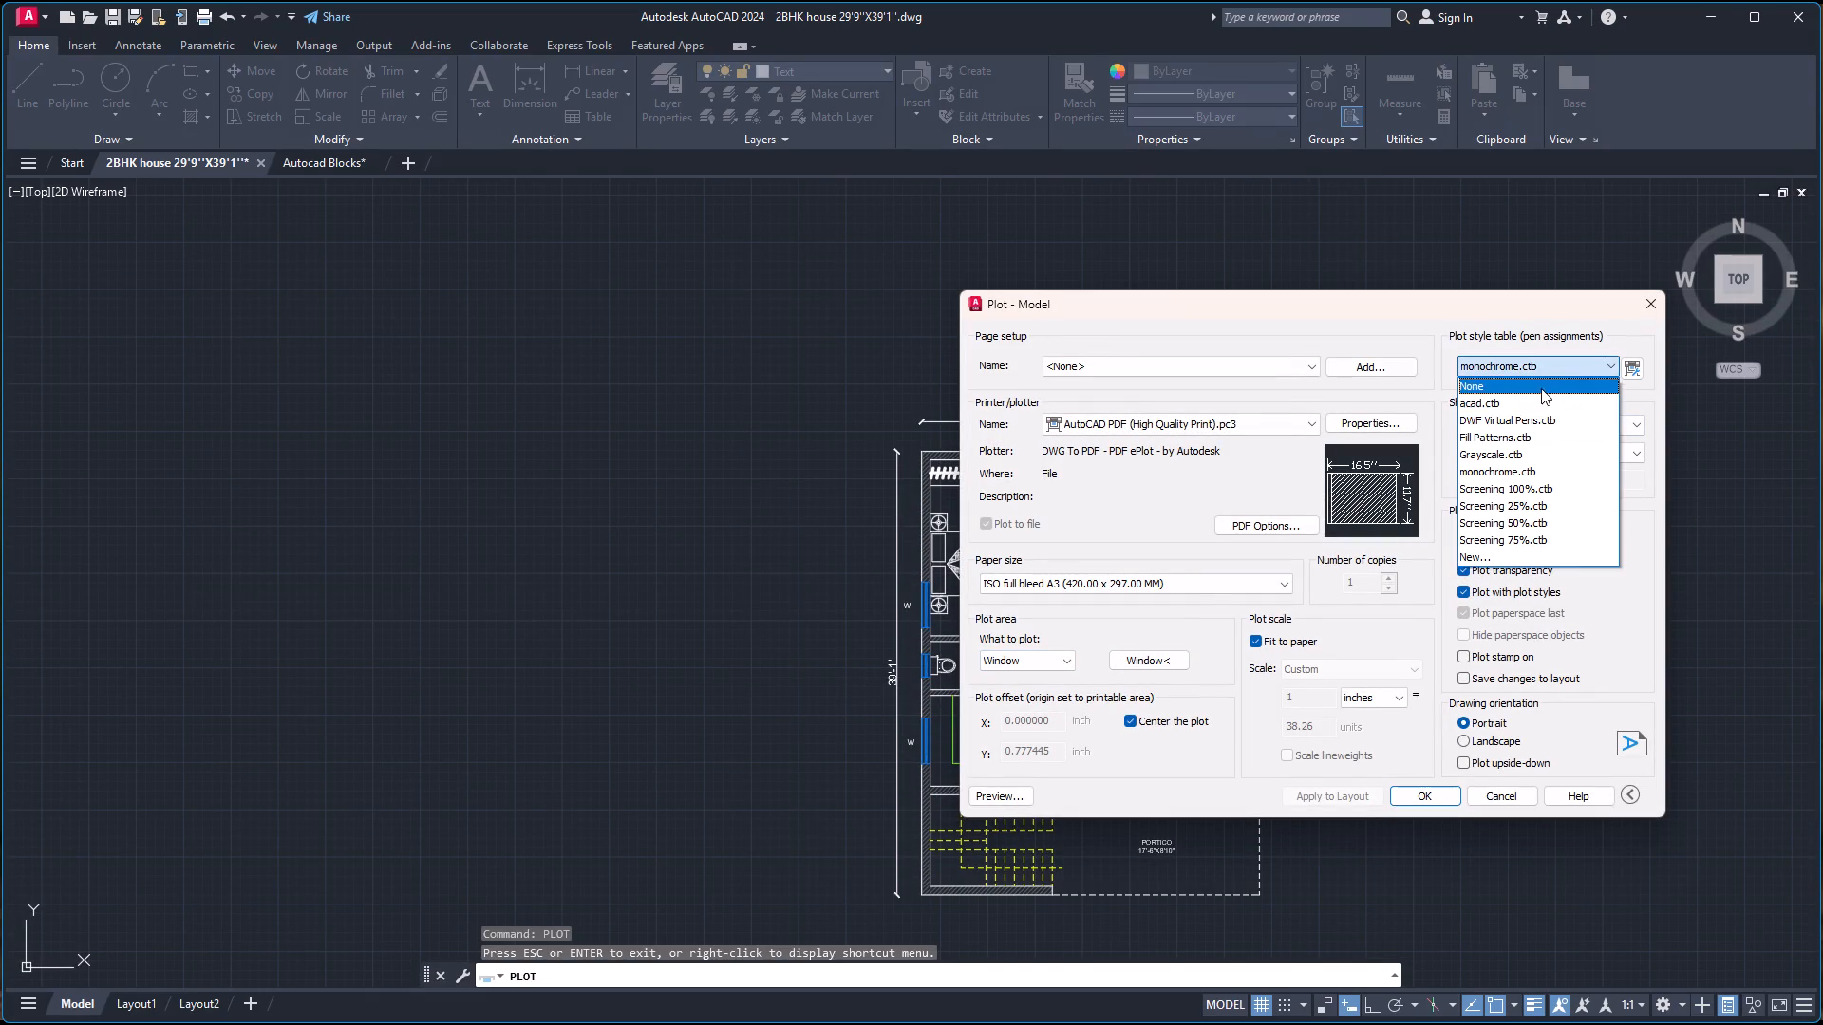
click(1545, 387)
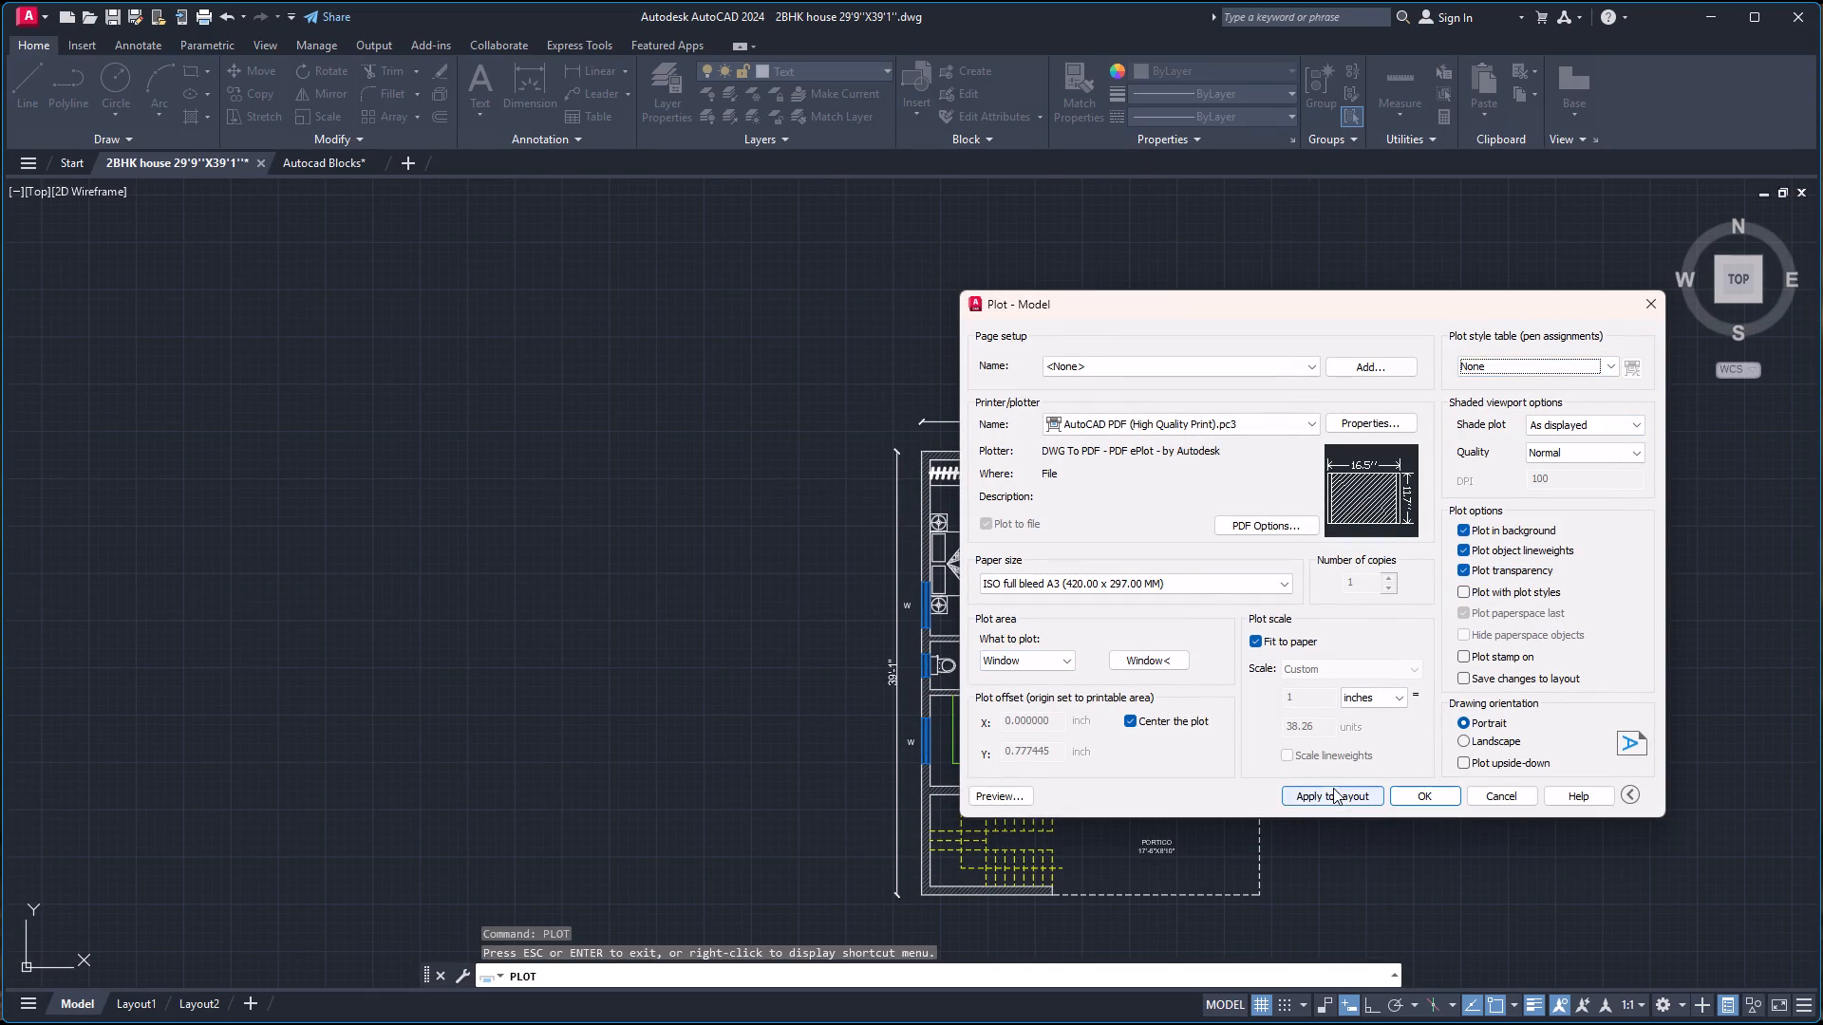
click(1333, 788)
click(988, 796)
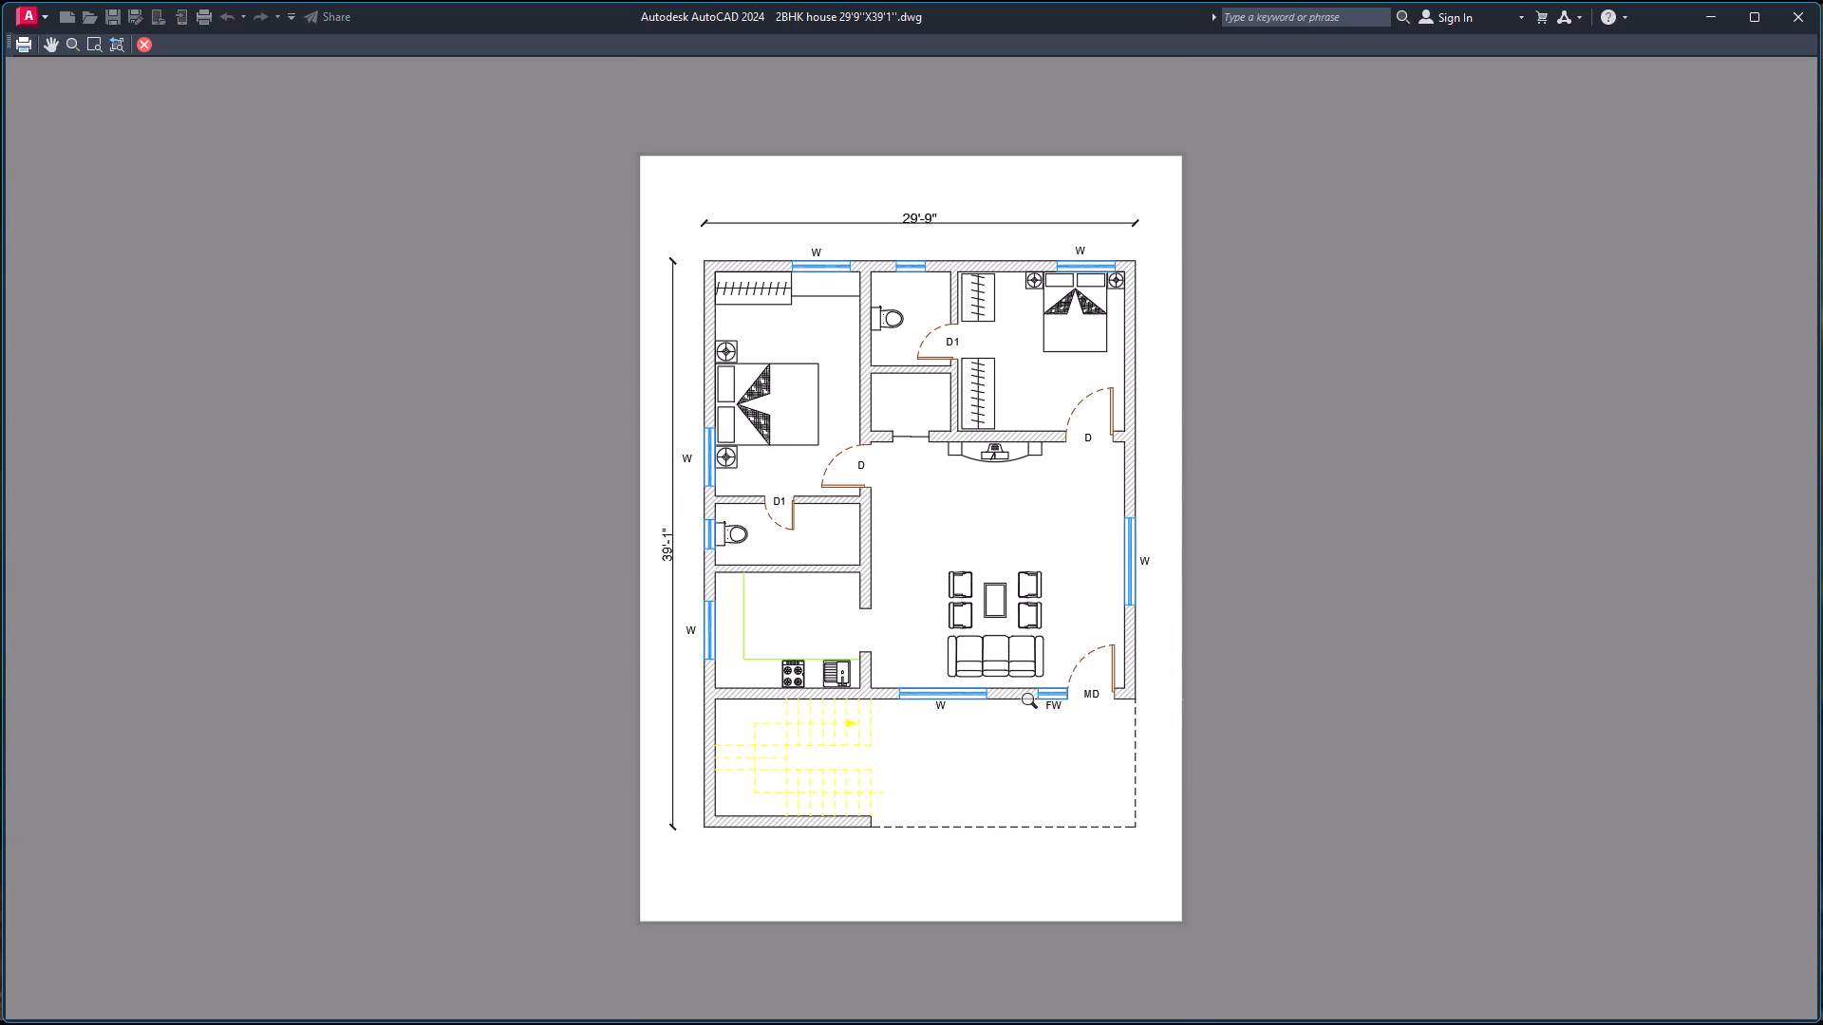
key(Escape)
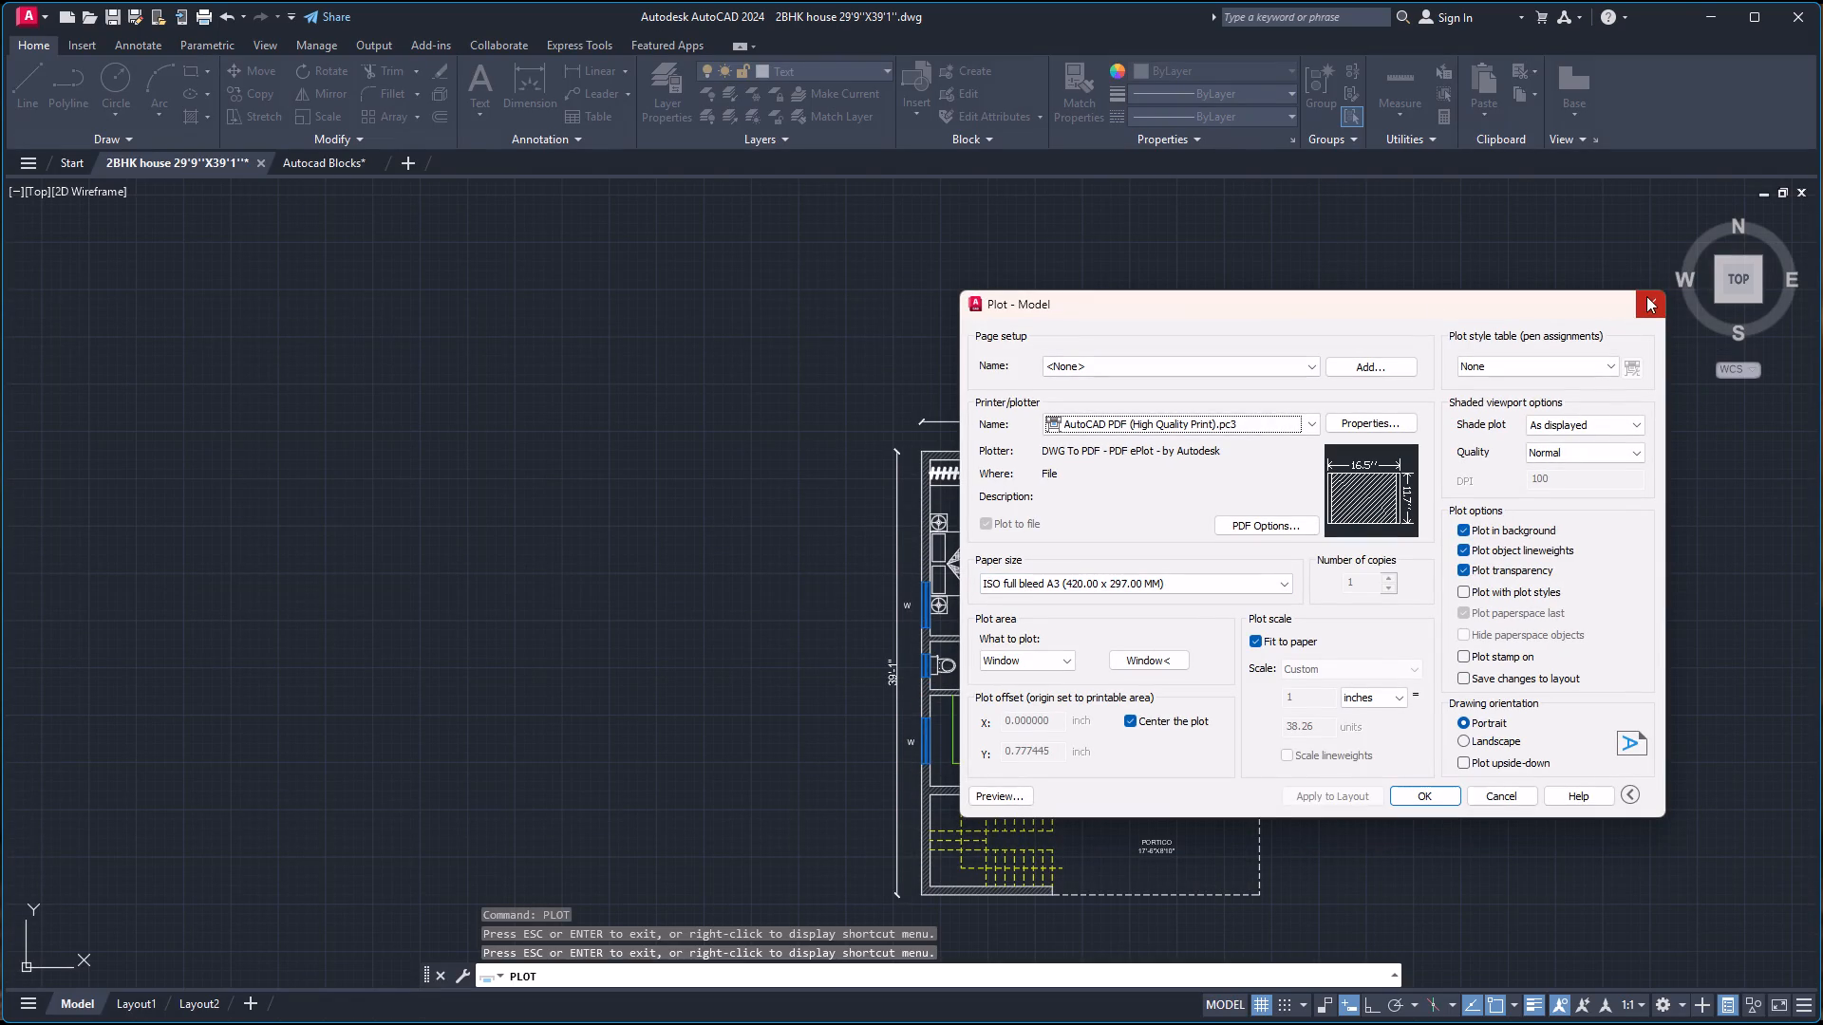
click(1646, 296)
Set the master bedroom label's Annotative property to No.
click(1012, 499)
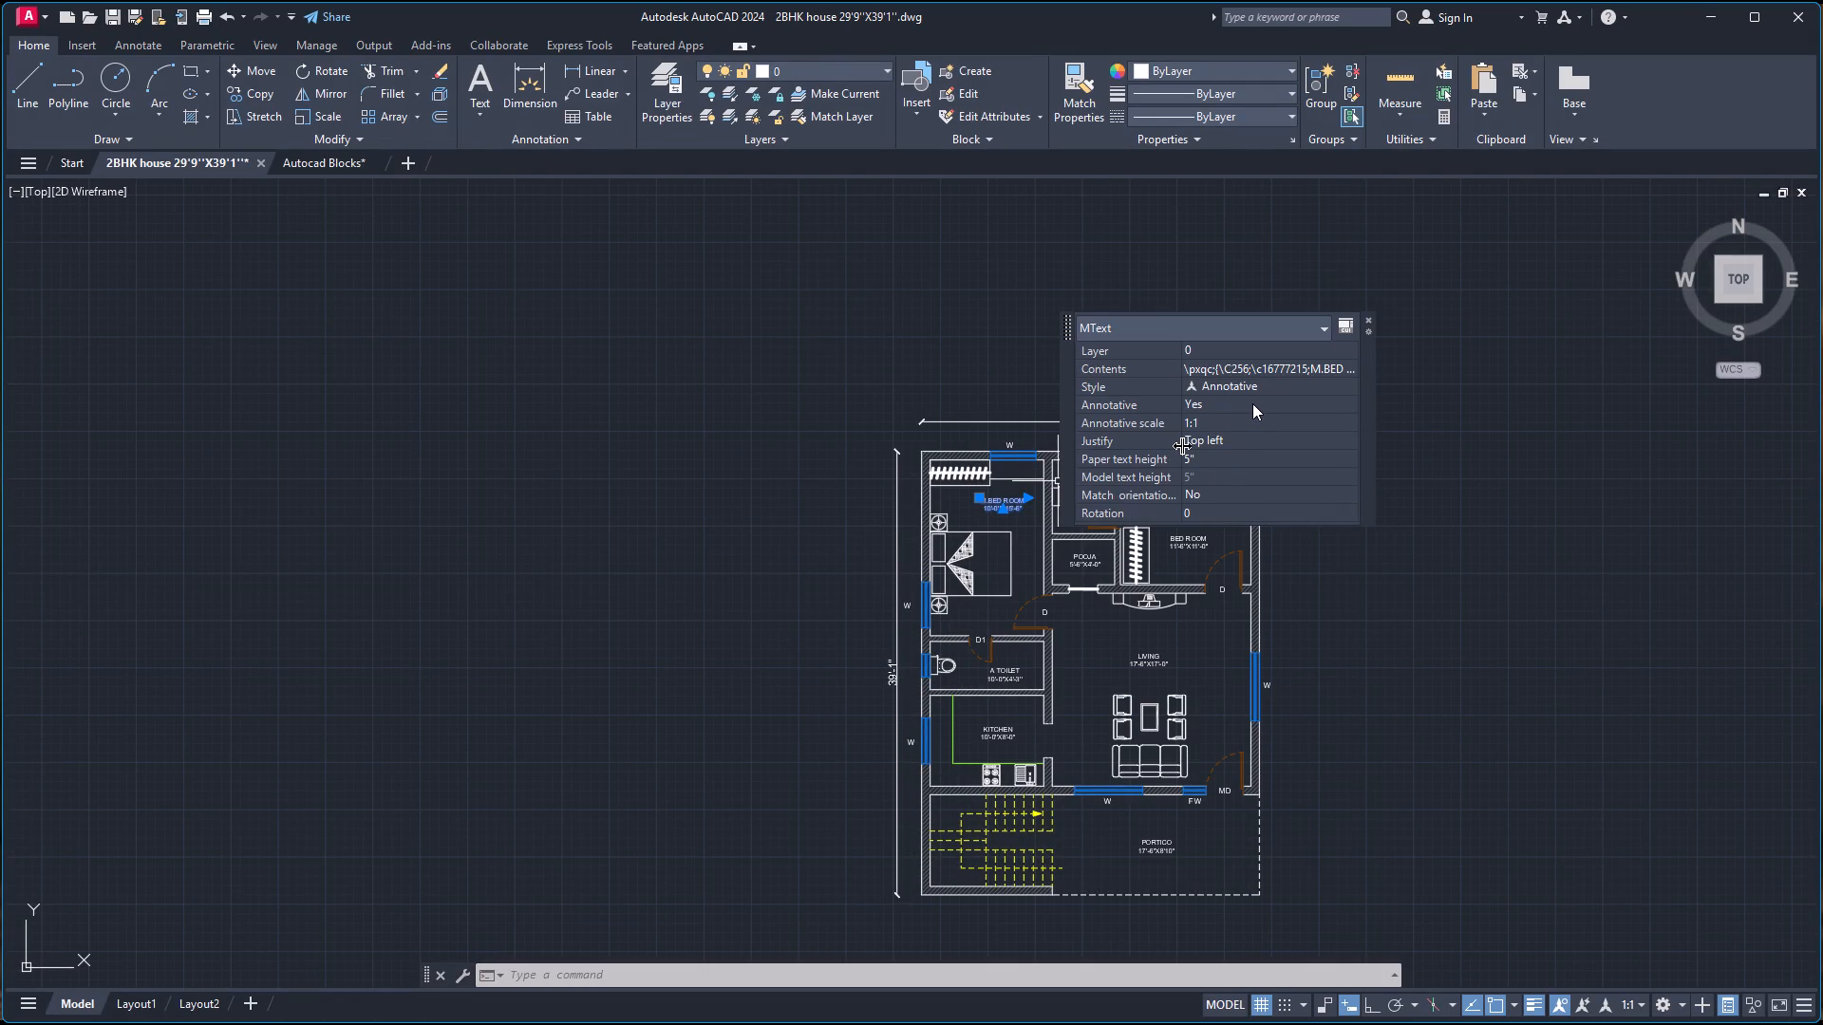
click(1252, 403)
click(1253, 403)
click(1235, 435)
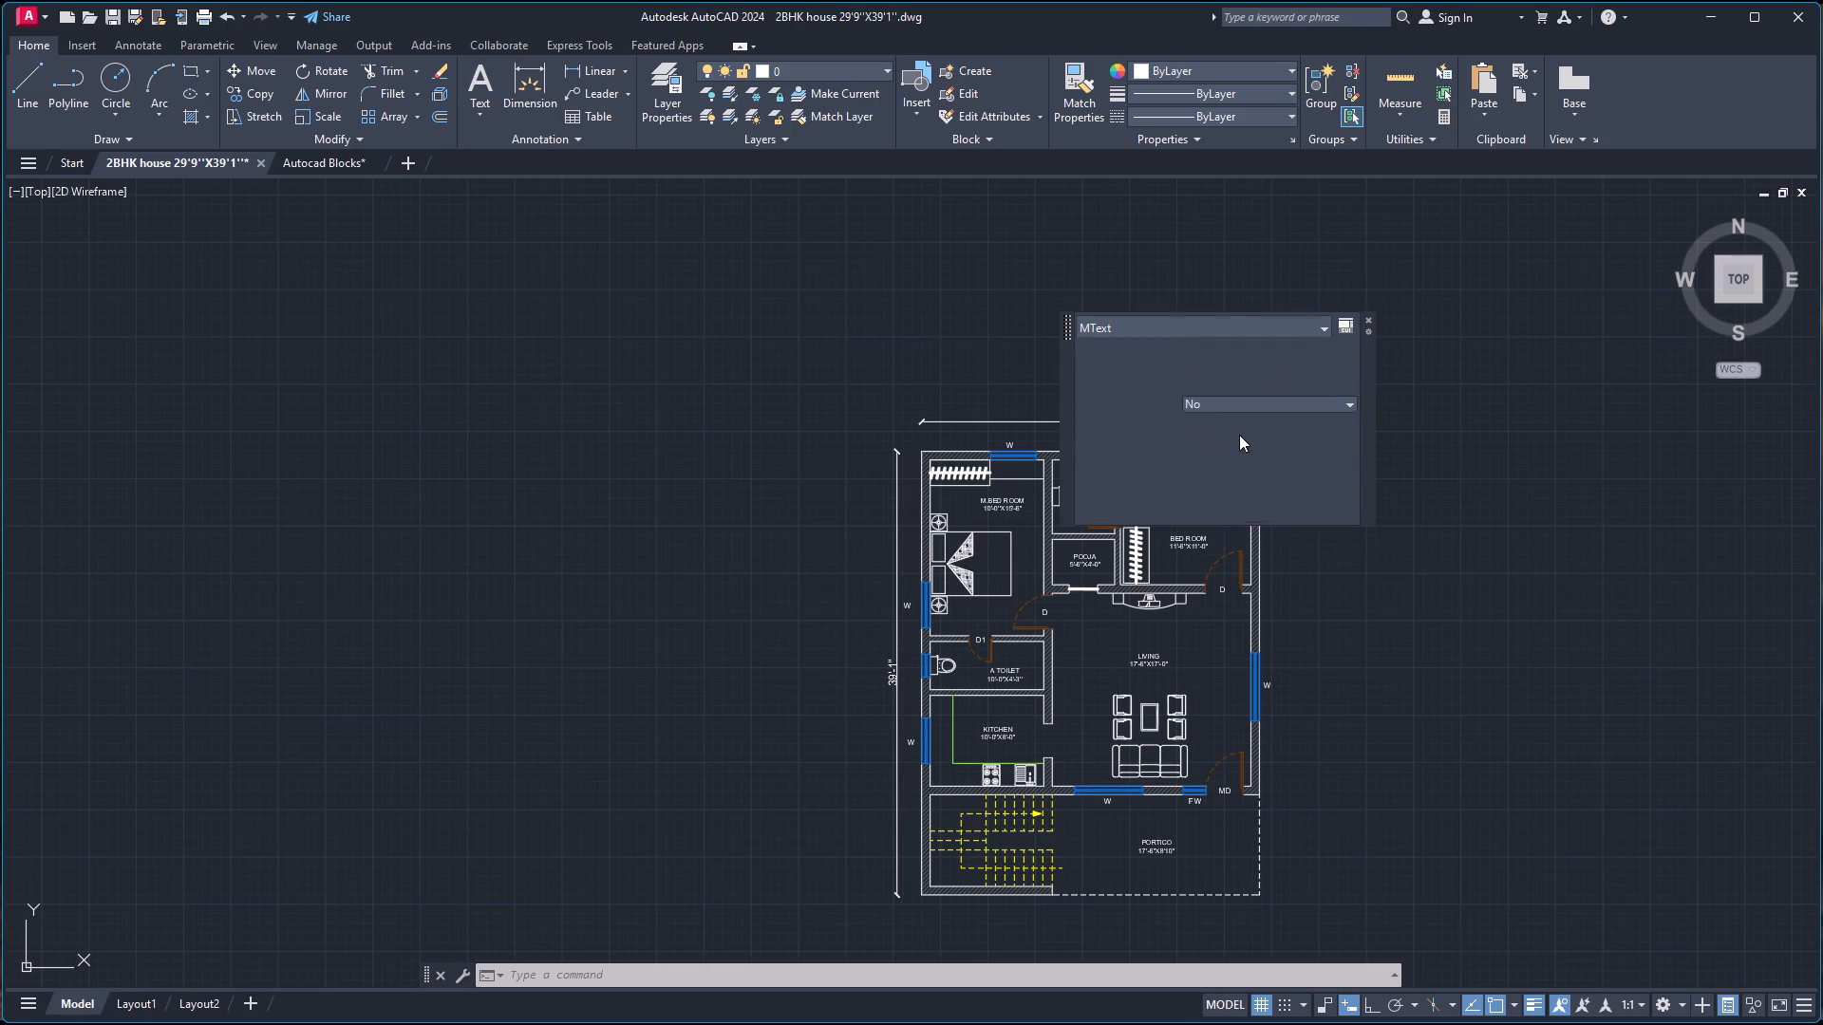
click(1366, 323)
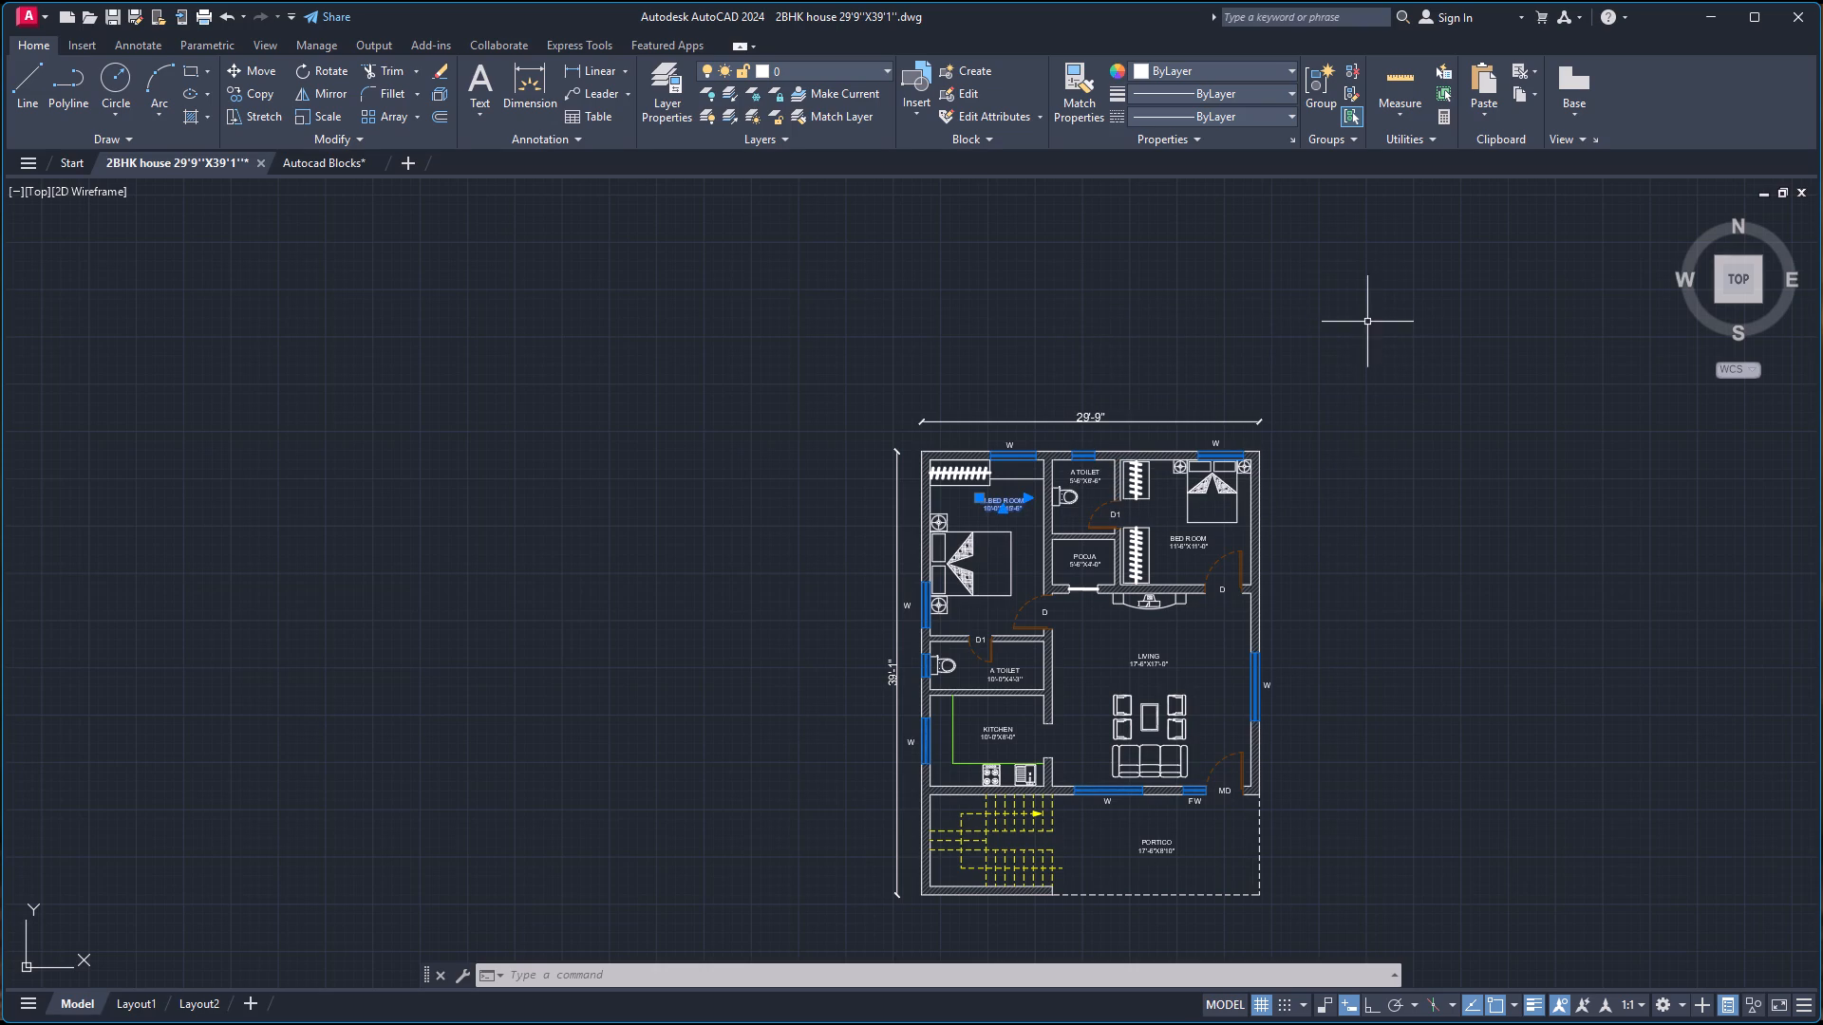
key(Escape)
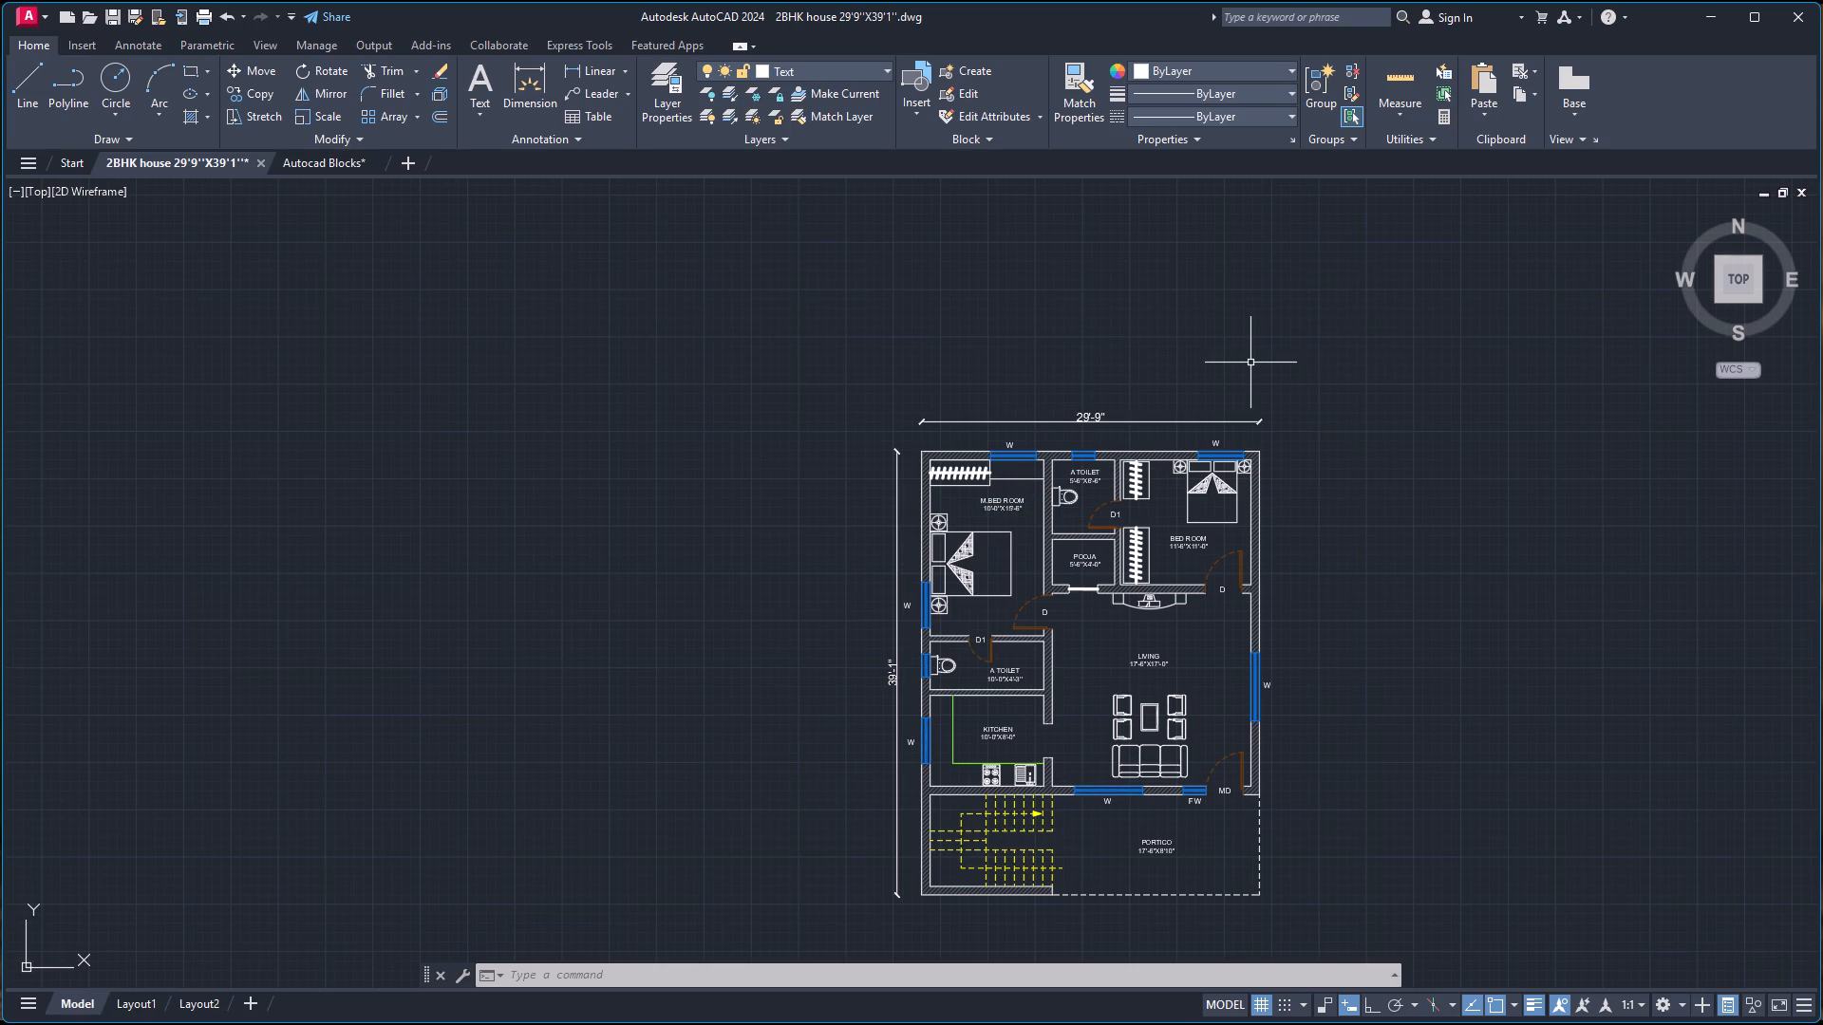
Preview the plot of the floor plan with the current plot settings, then leave without plotting.
text(plot)
key(Return)
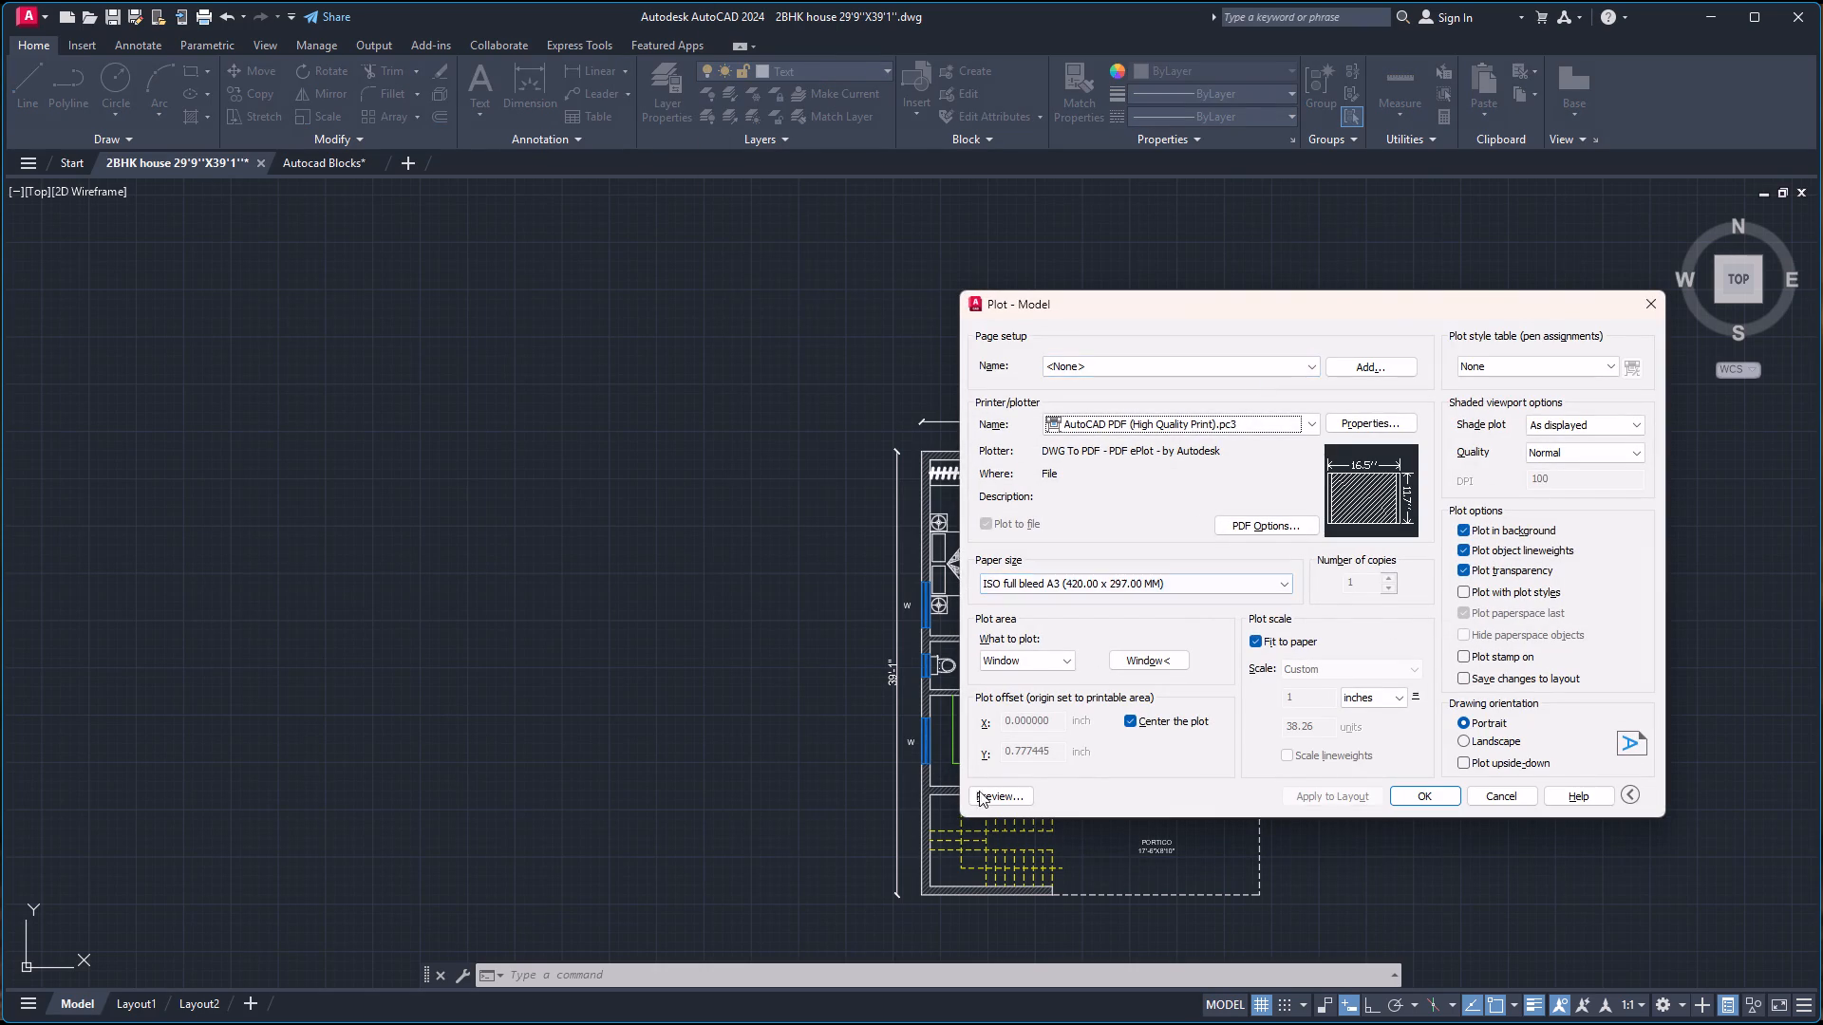
click(987, 789)
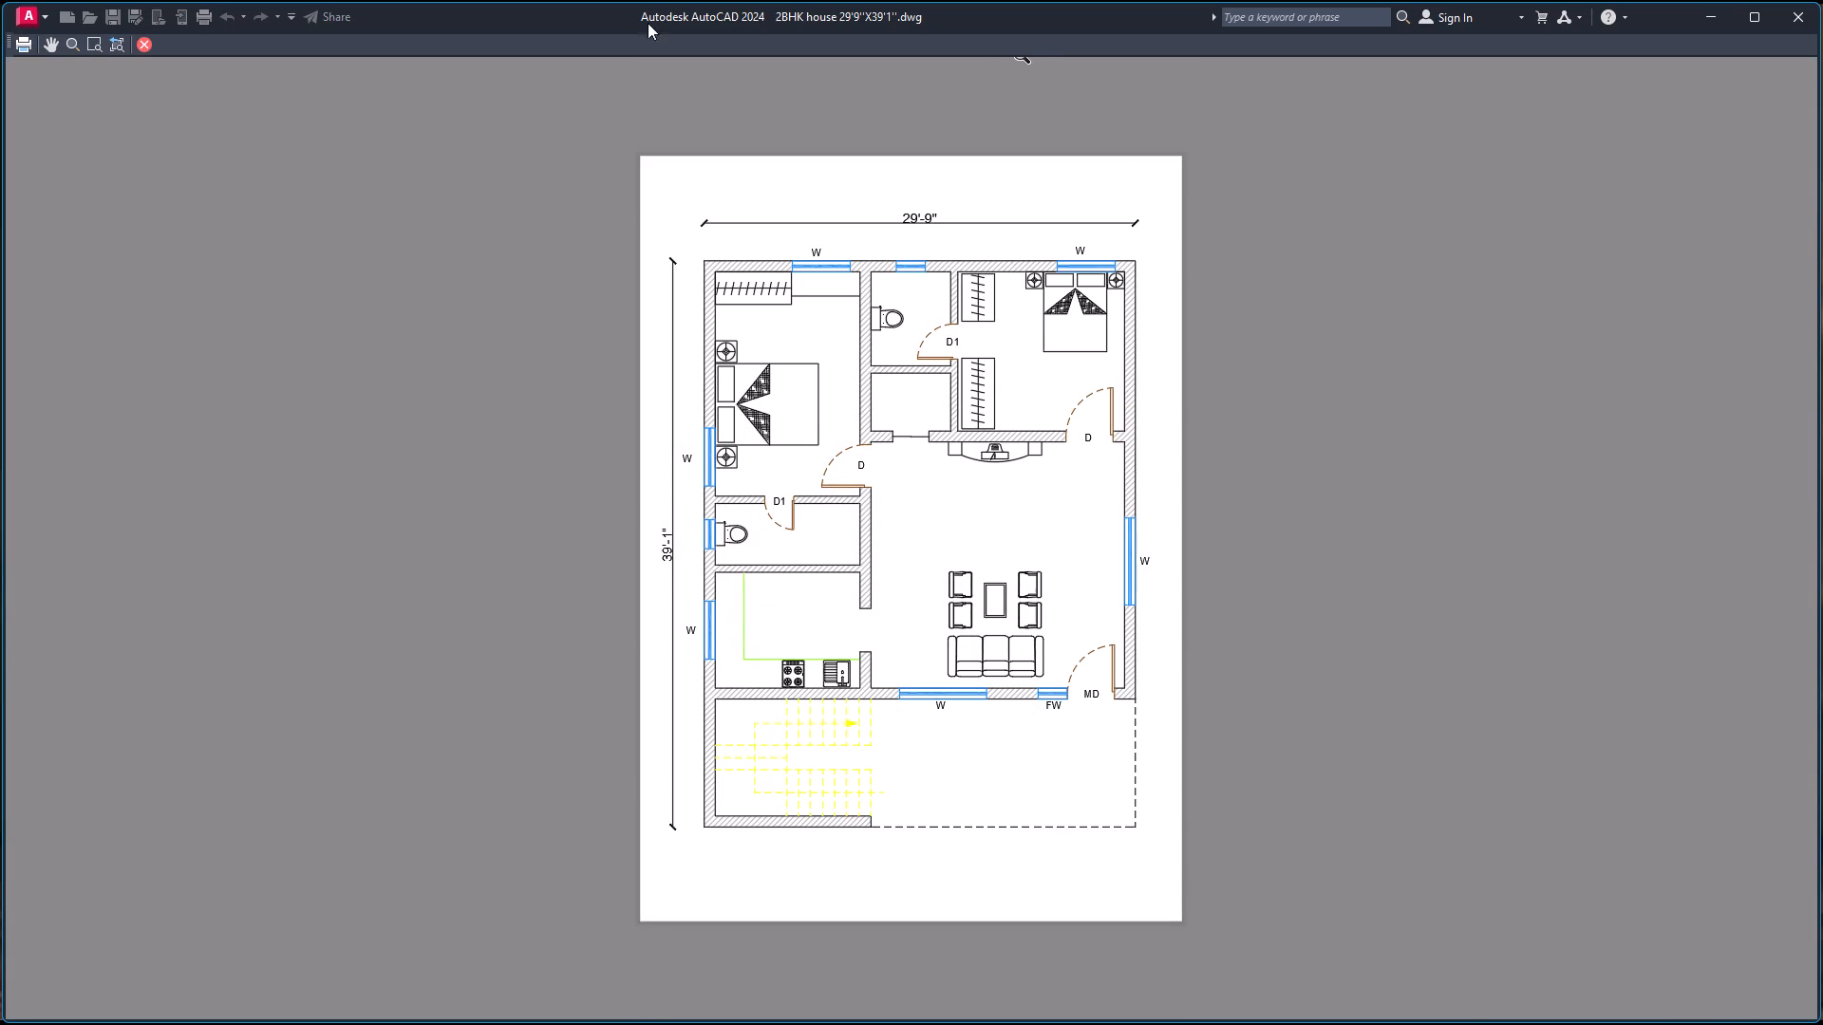
click(142, 41)
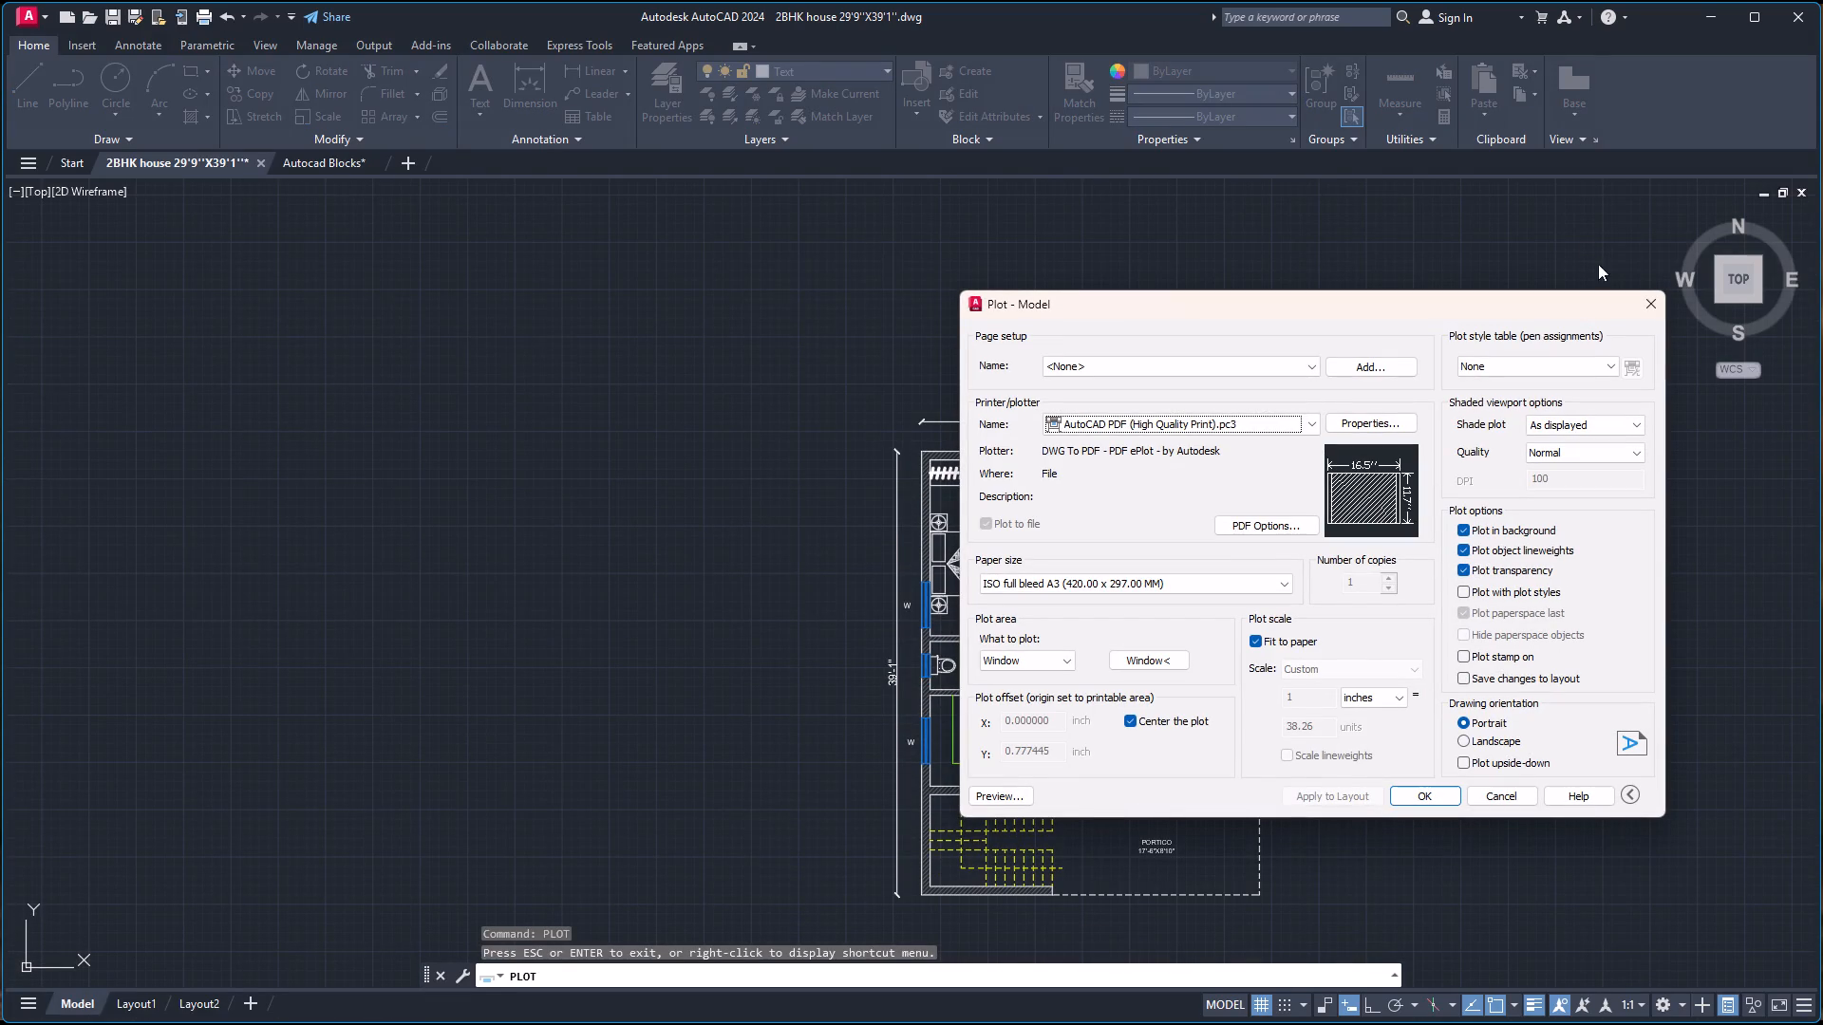
click(1644, 305)
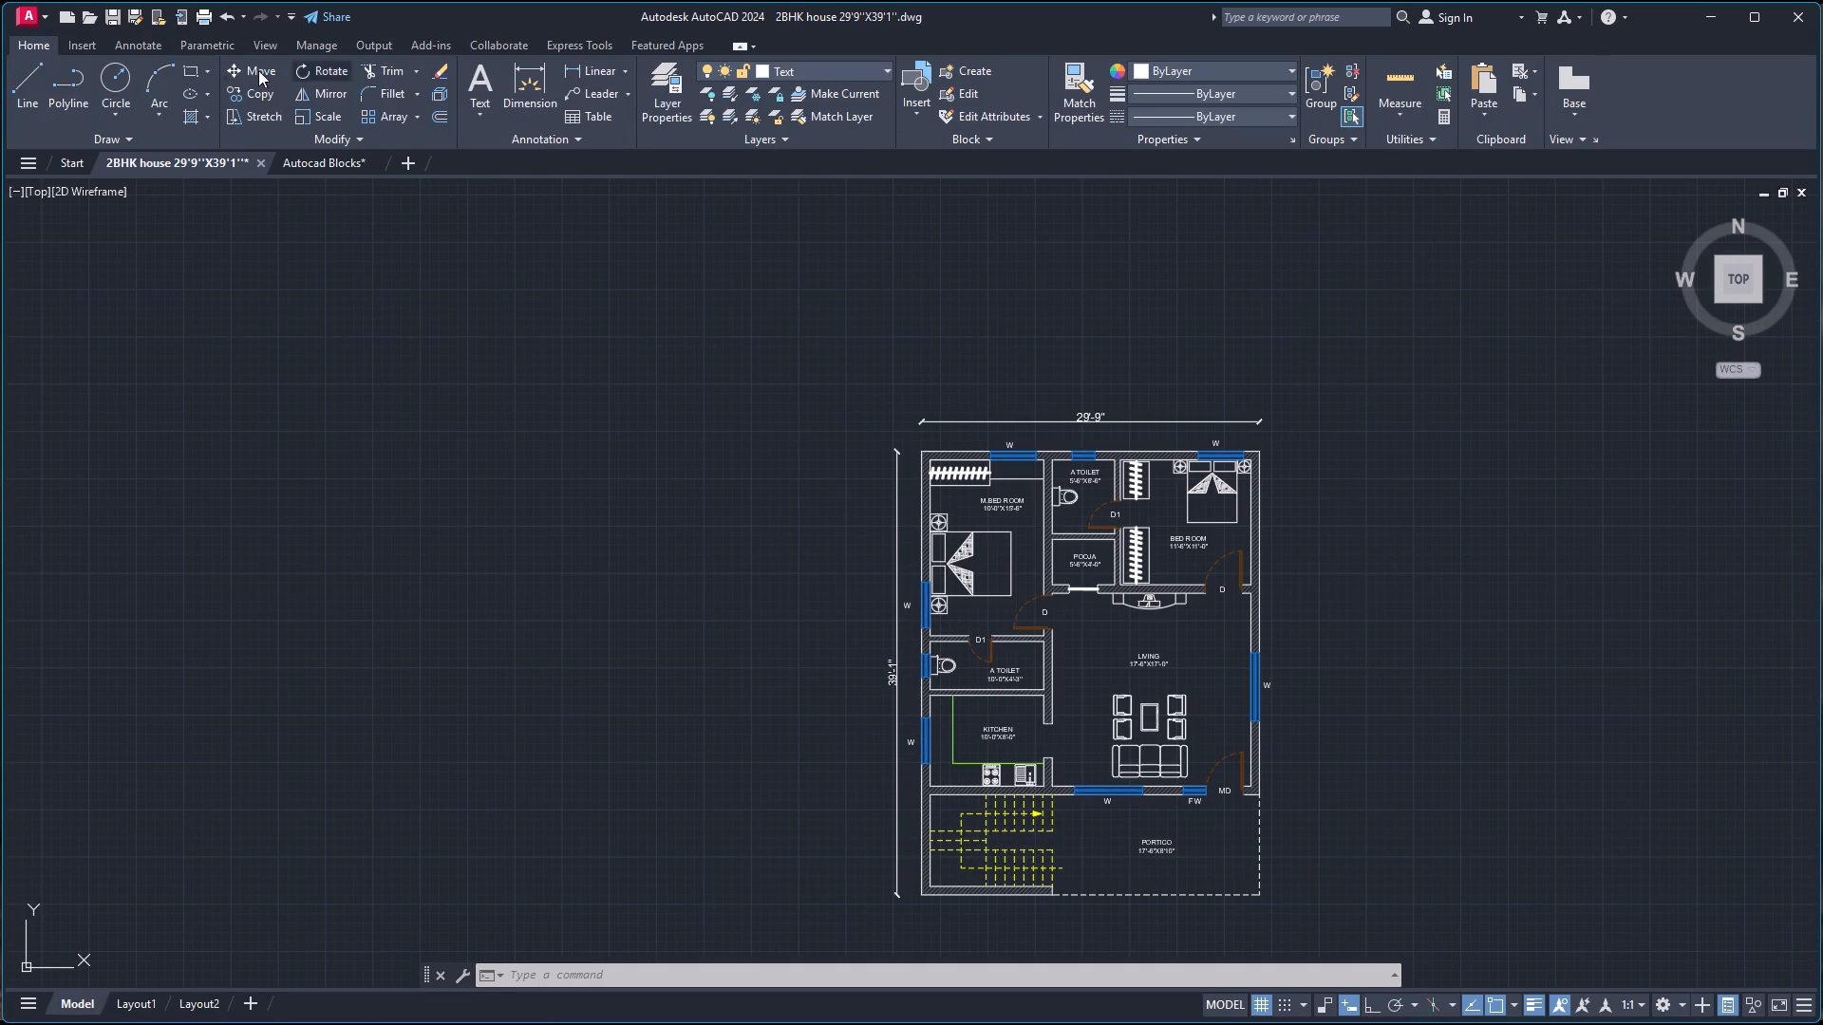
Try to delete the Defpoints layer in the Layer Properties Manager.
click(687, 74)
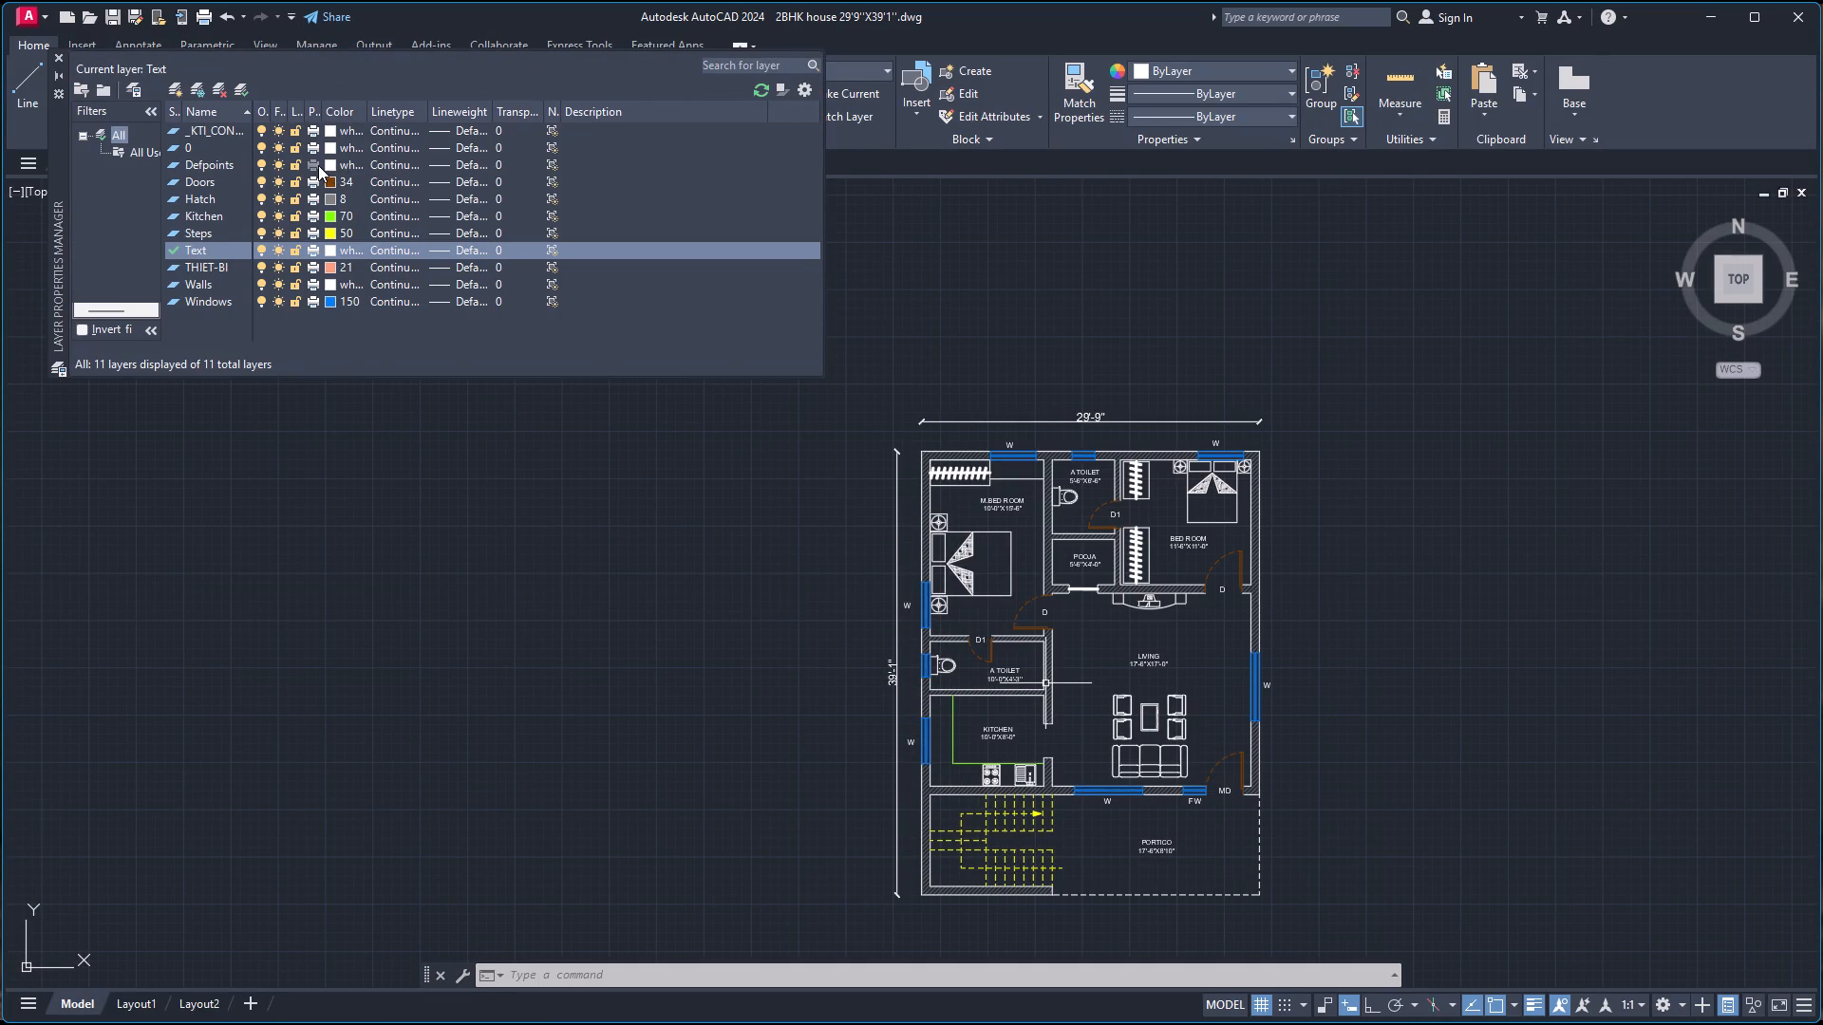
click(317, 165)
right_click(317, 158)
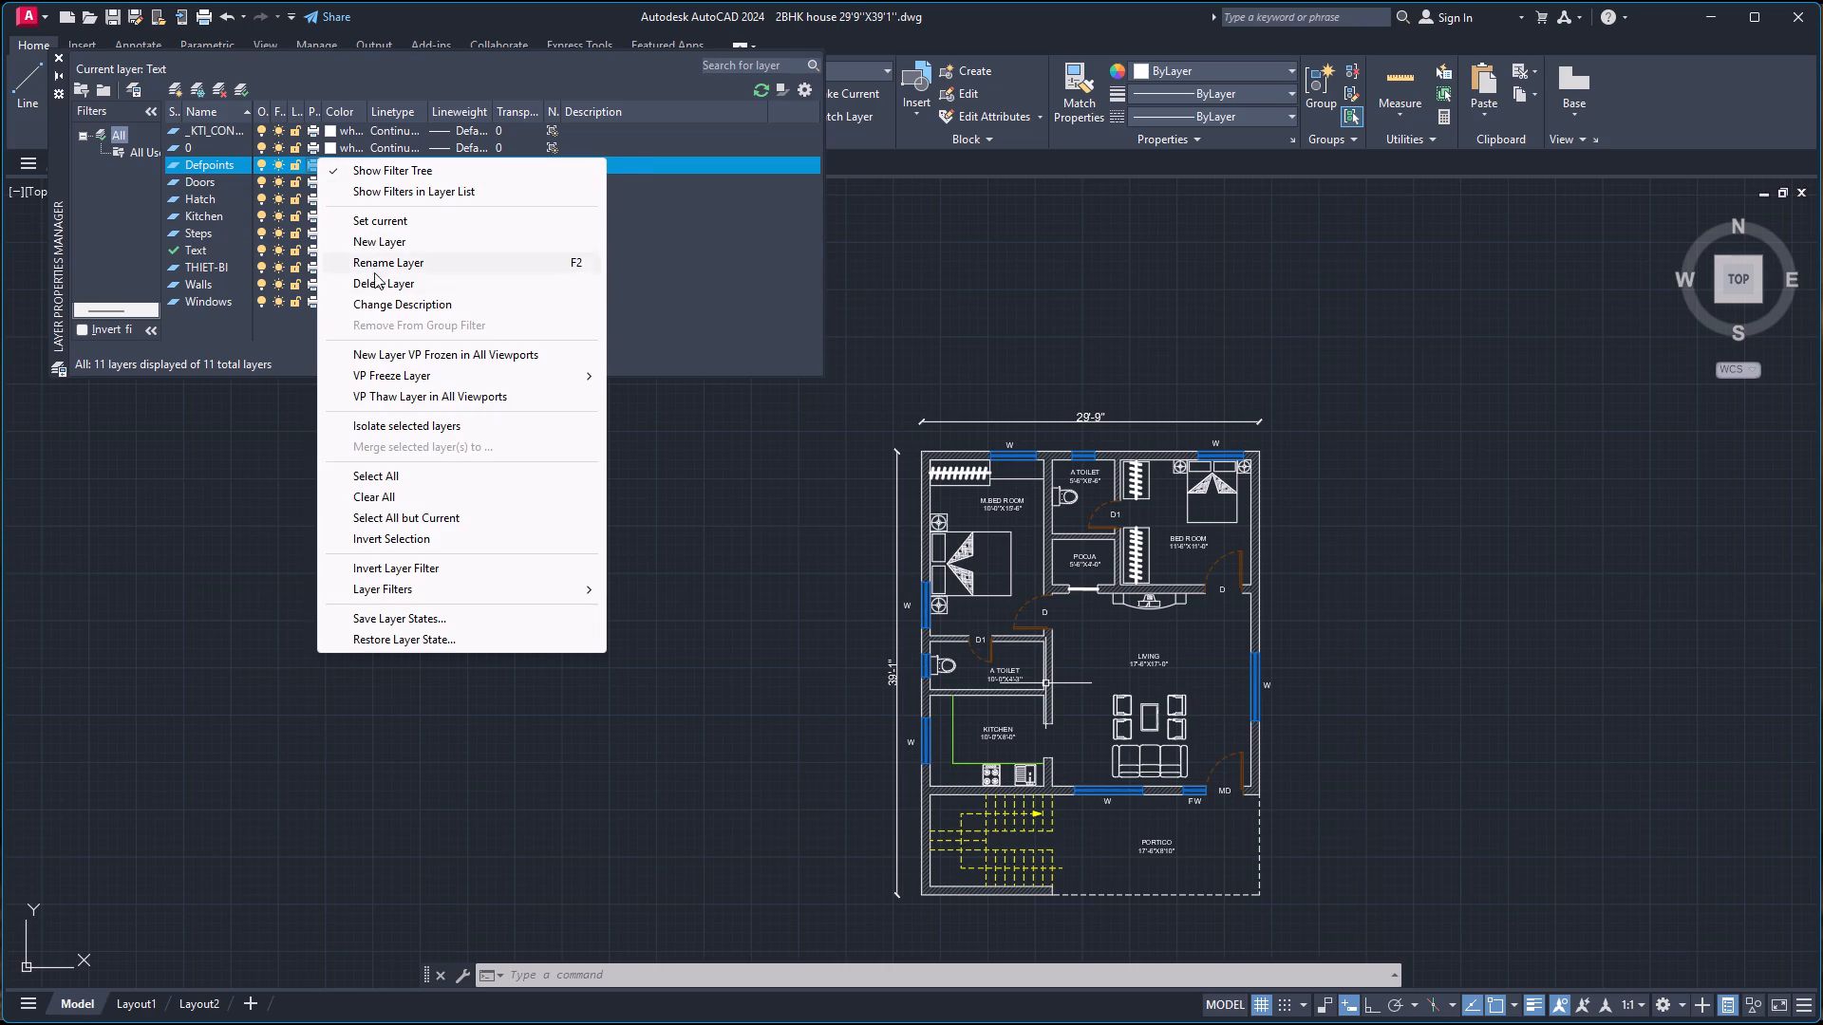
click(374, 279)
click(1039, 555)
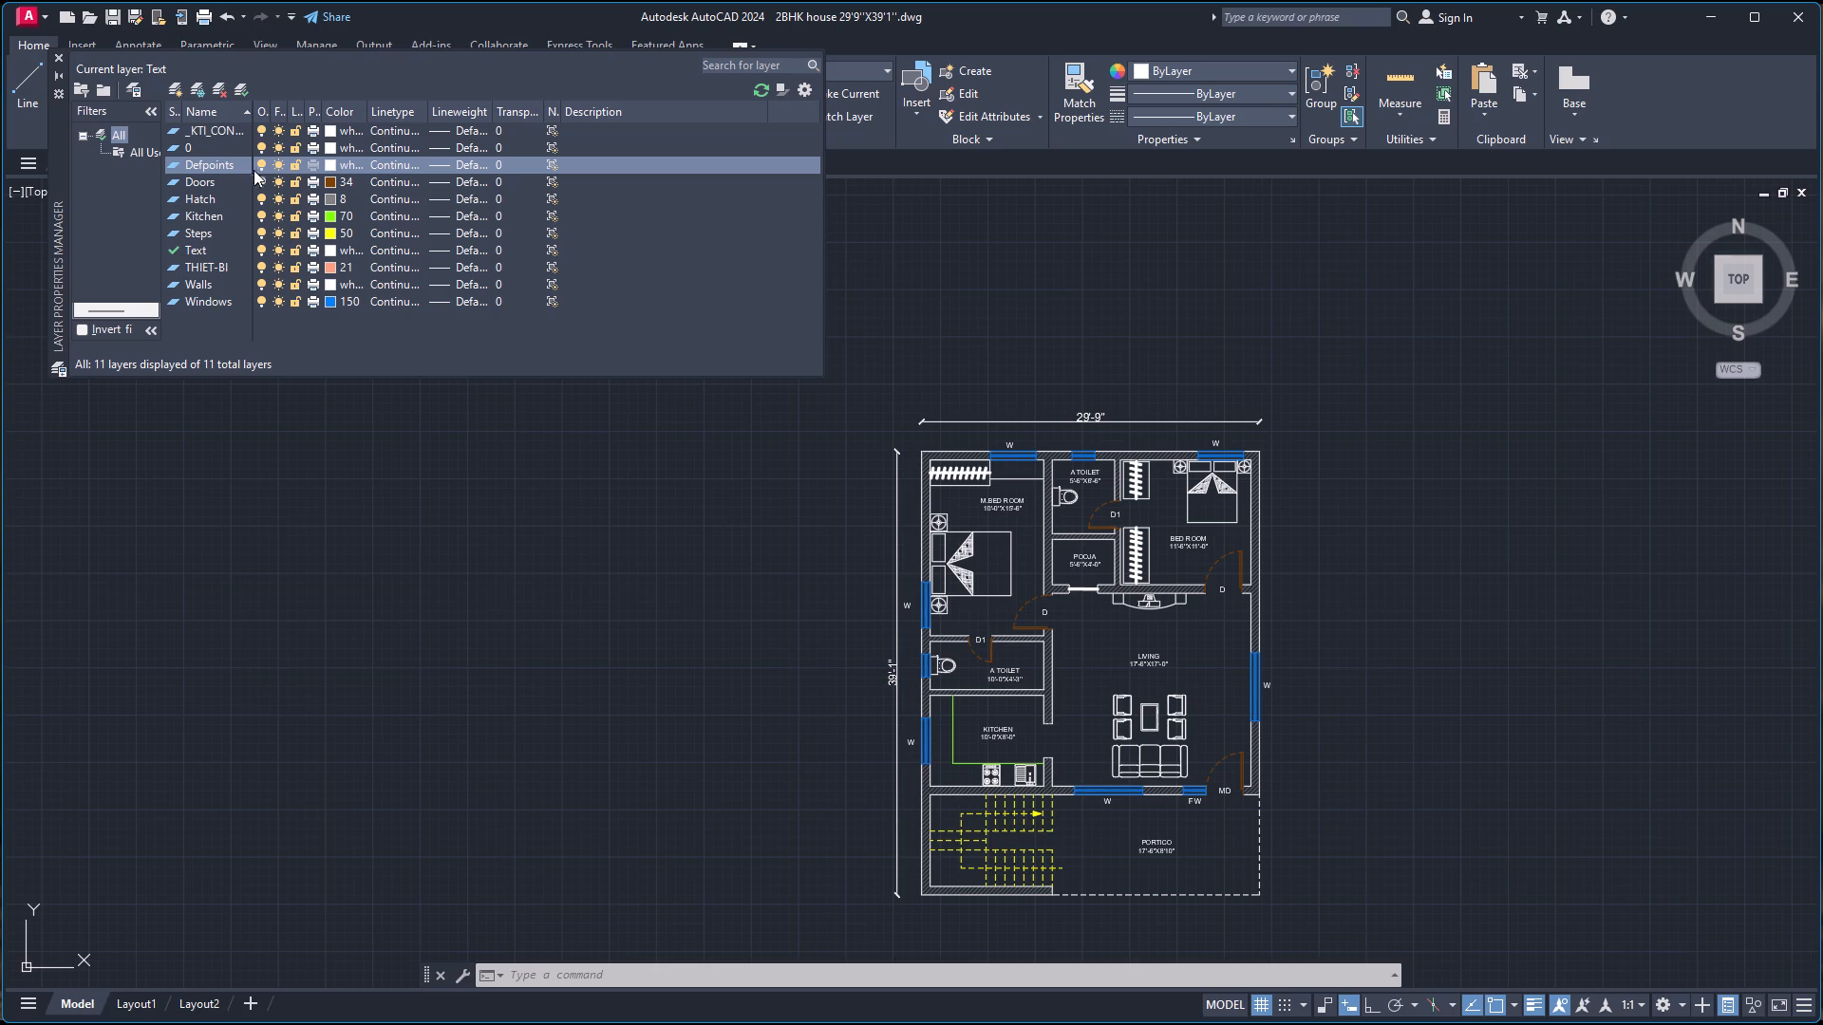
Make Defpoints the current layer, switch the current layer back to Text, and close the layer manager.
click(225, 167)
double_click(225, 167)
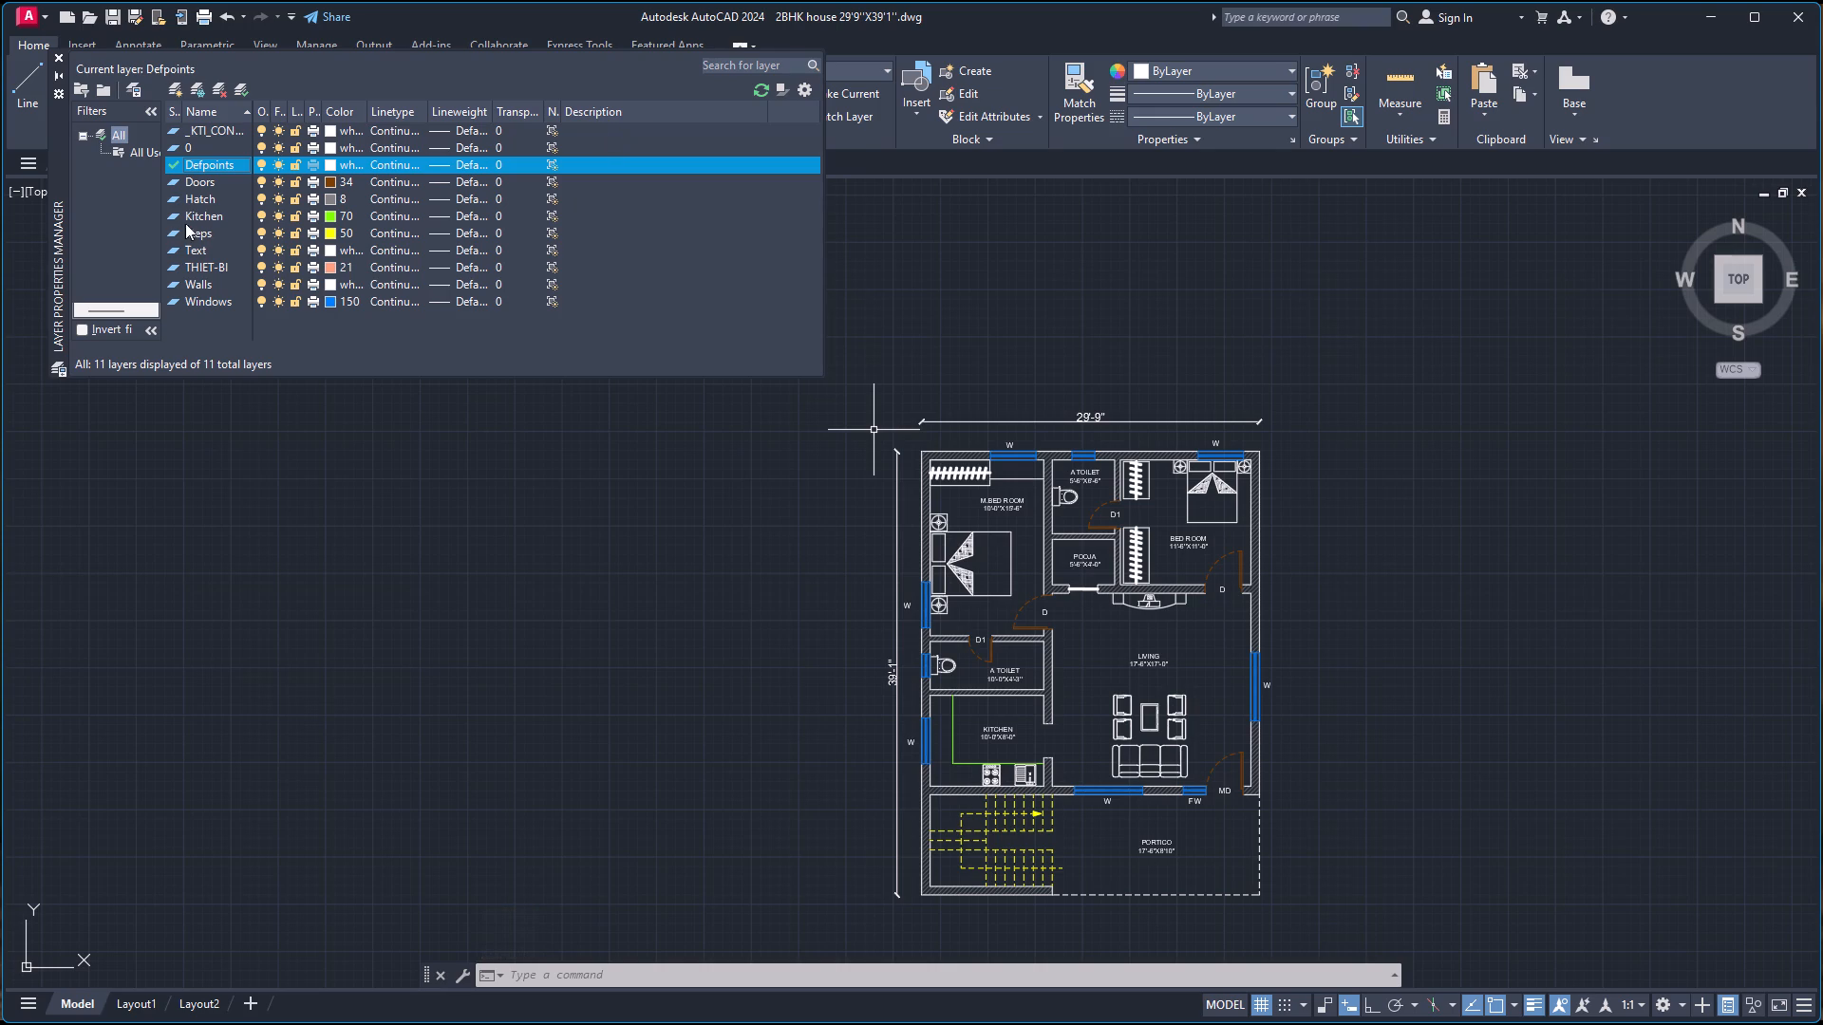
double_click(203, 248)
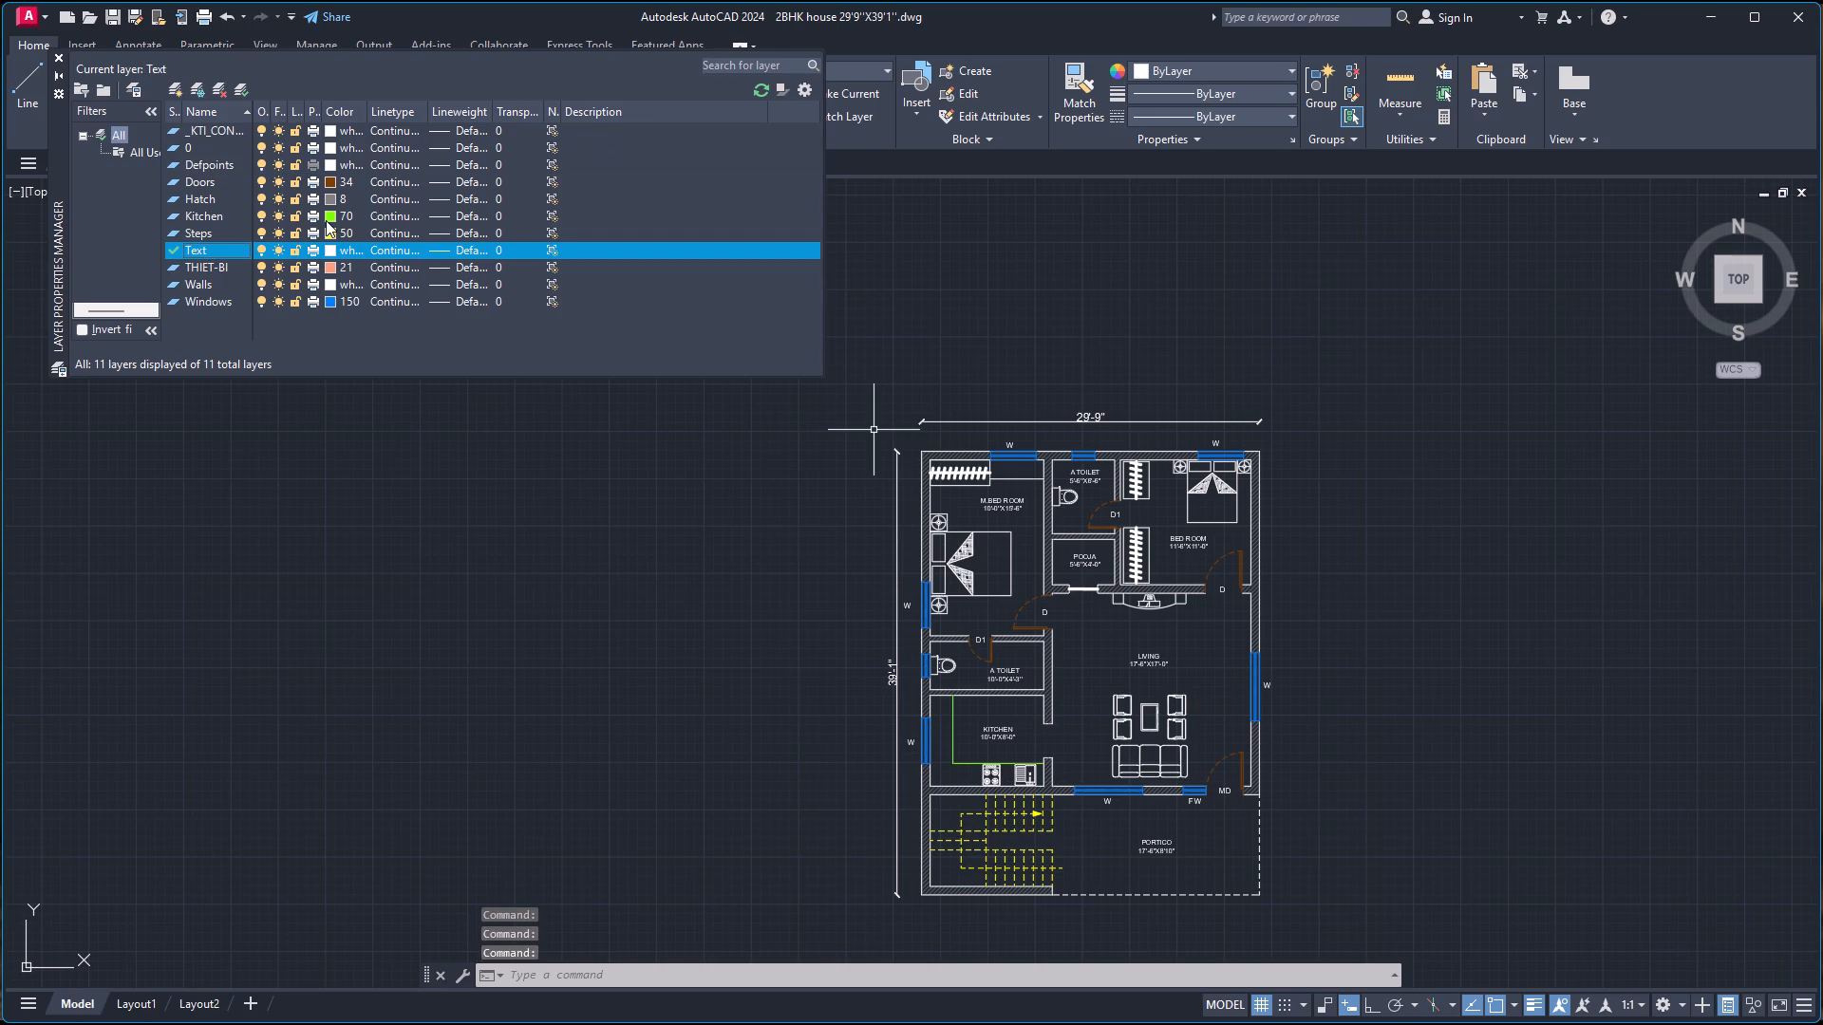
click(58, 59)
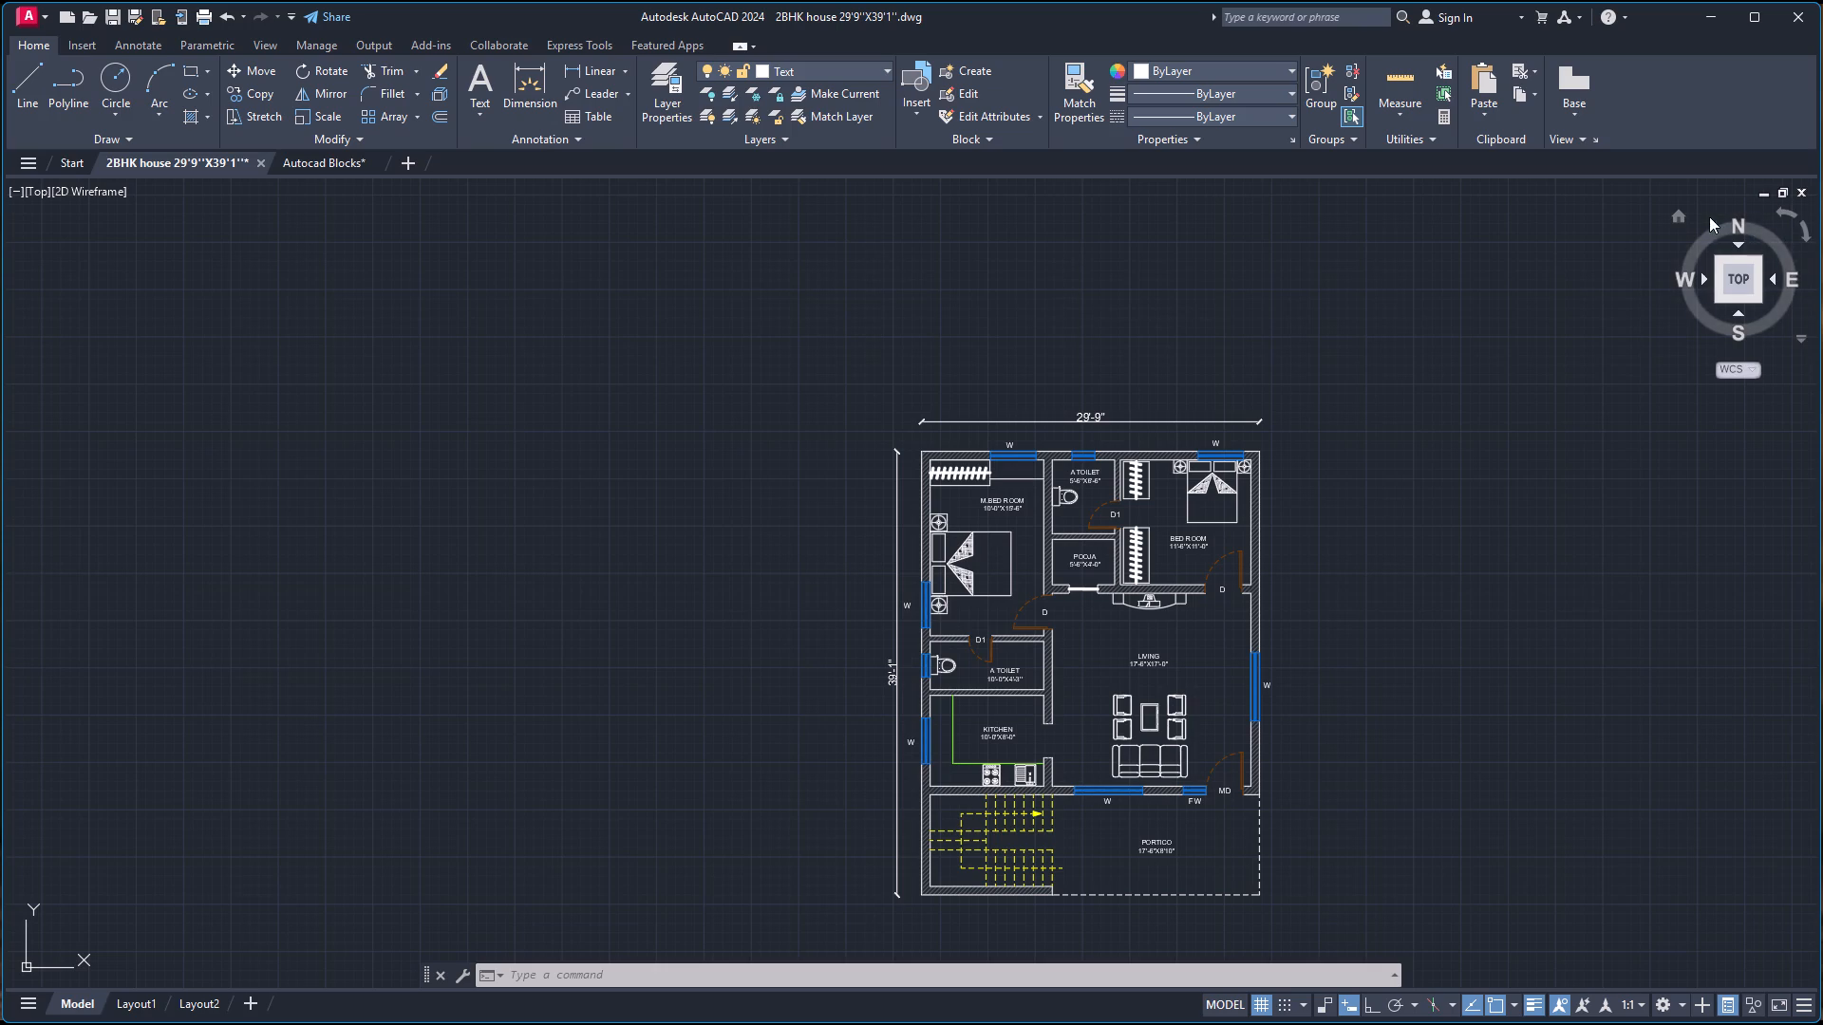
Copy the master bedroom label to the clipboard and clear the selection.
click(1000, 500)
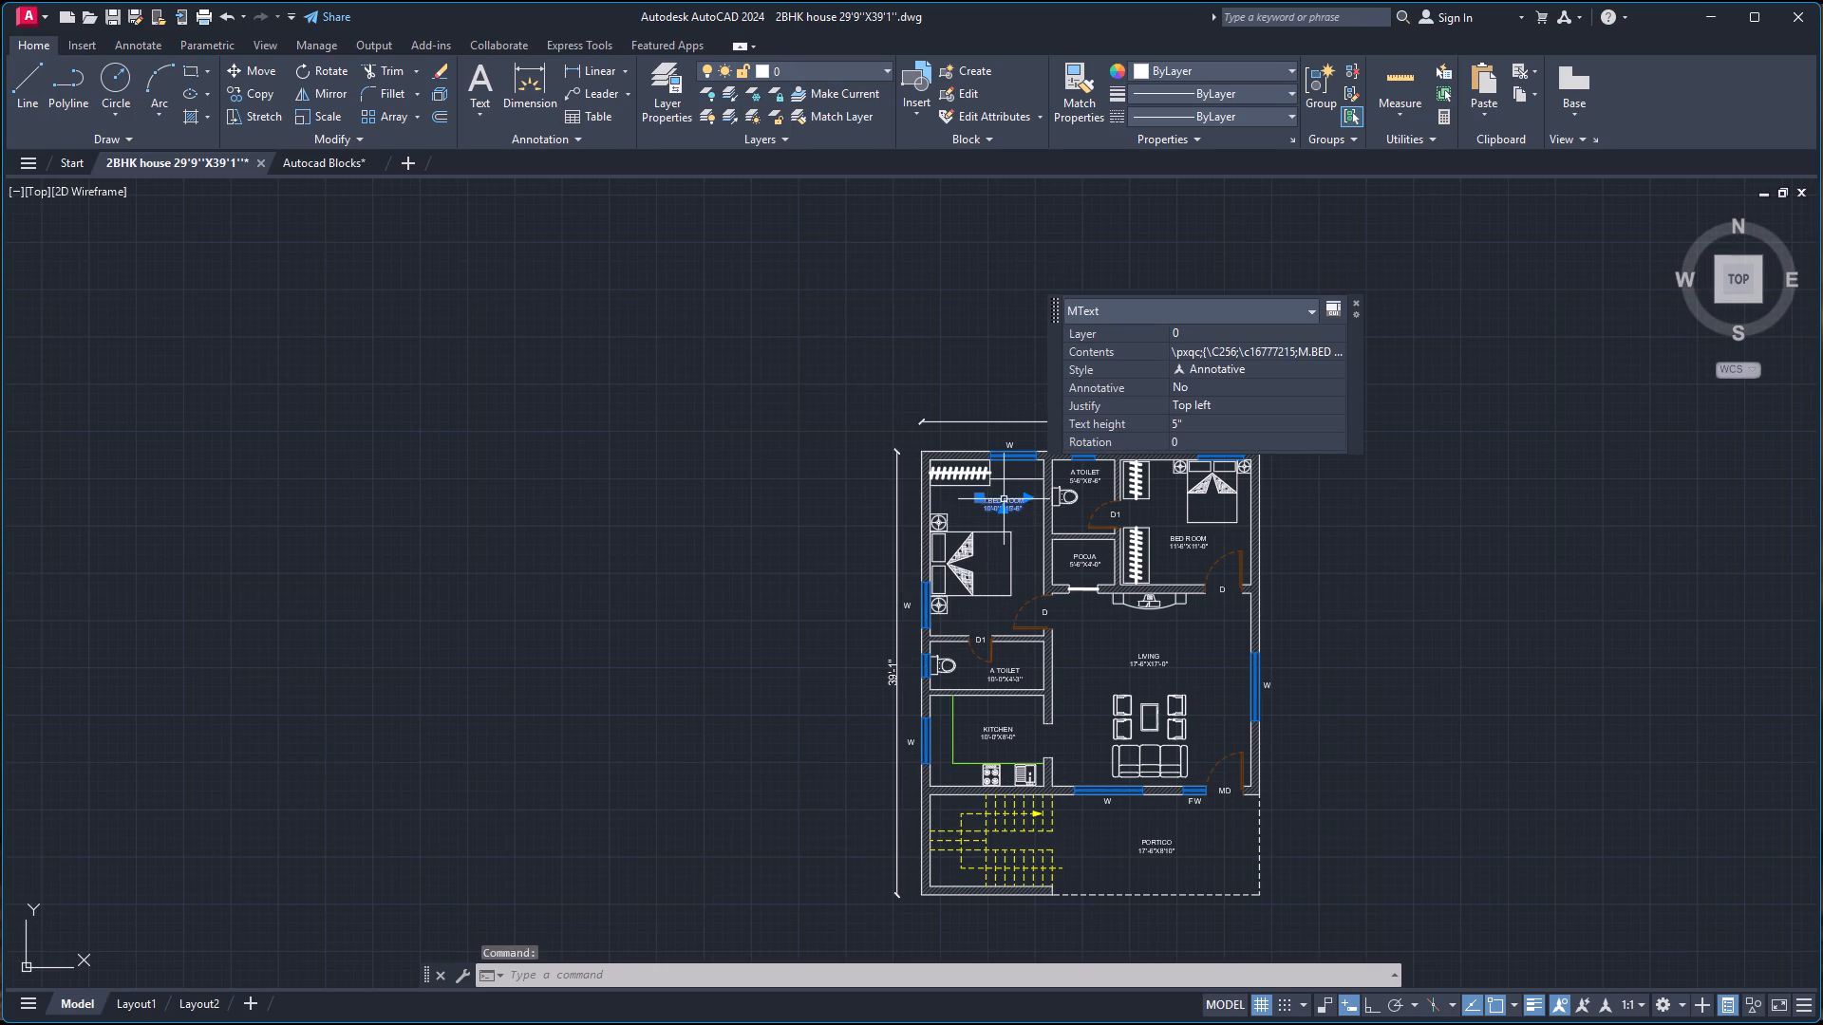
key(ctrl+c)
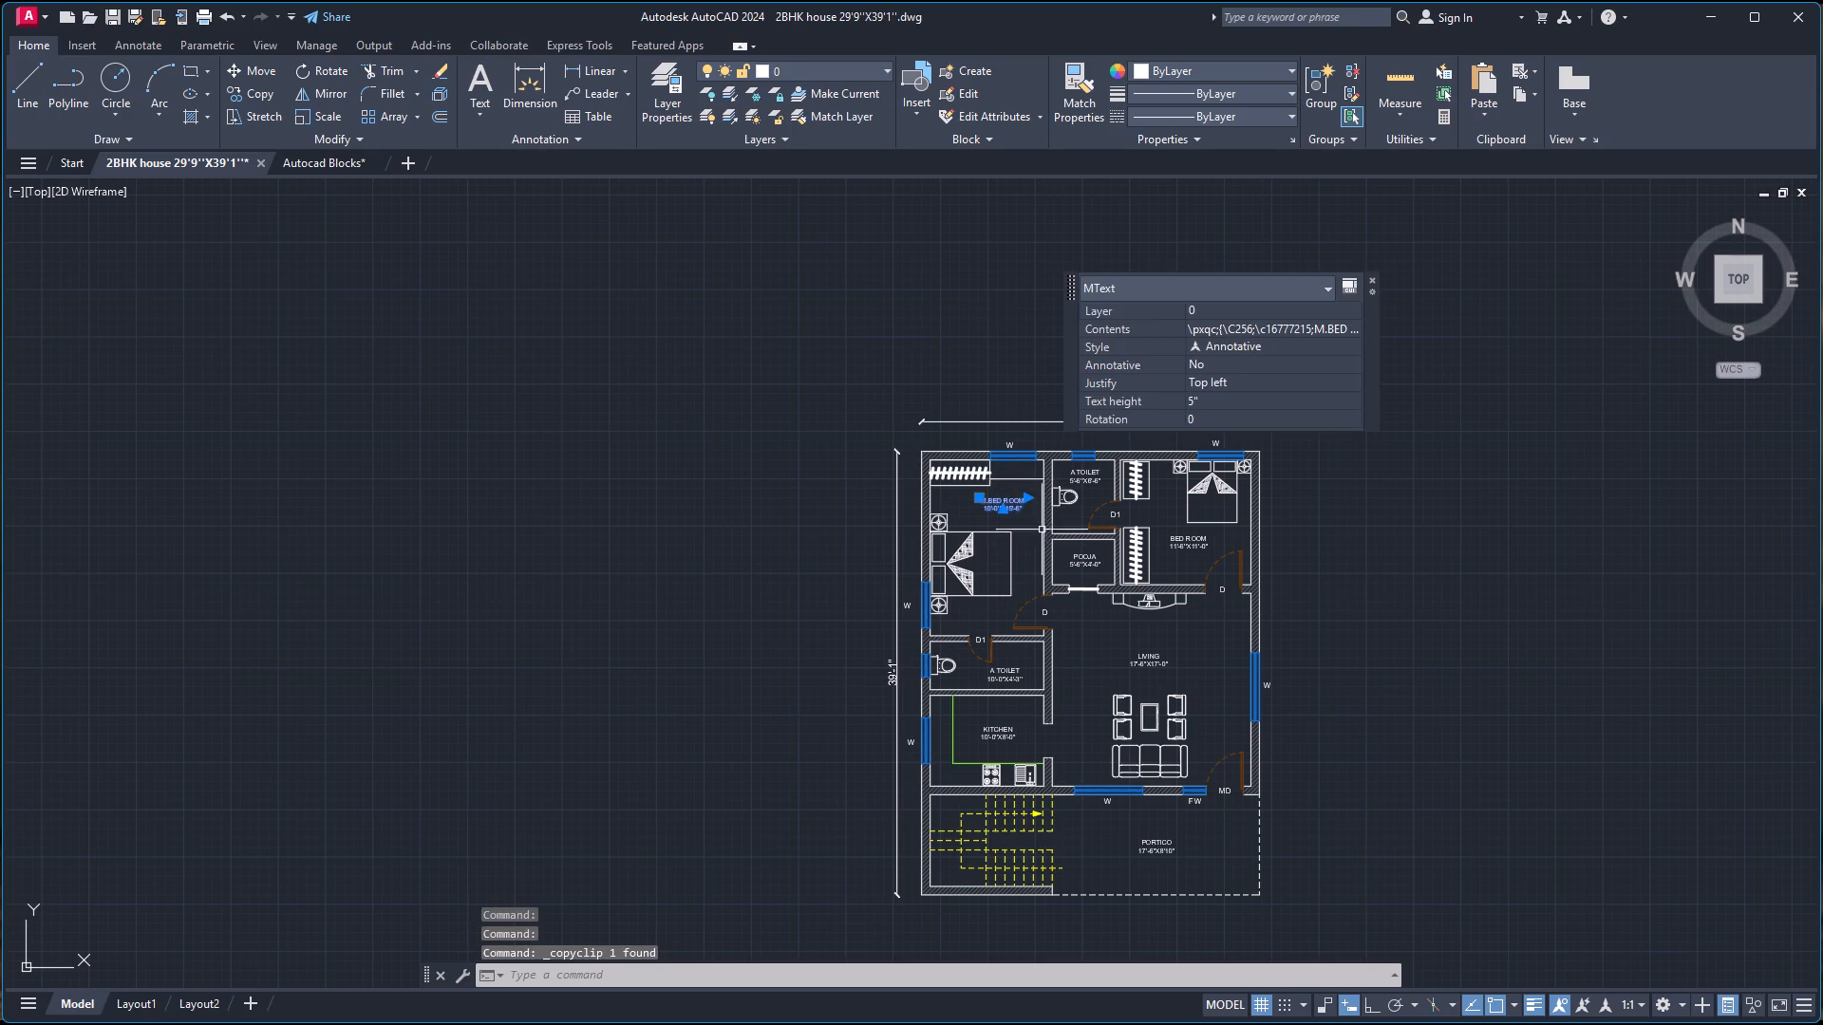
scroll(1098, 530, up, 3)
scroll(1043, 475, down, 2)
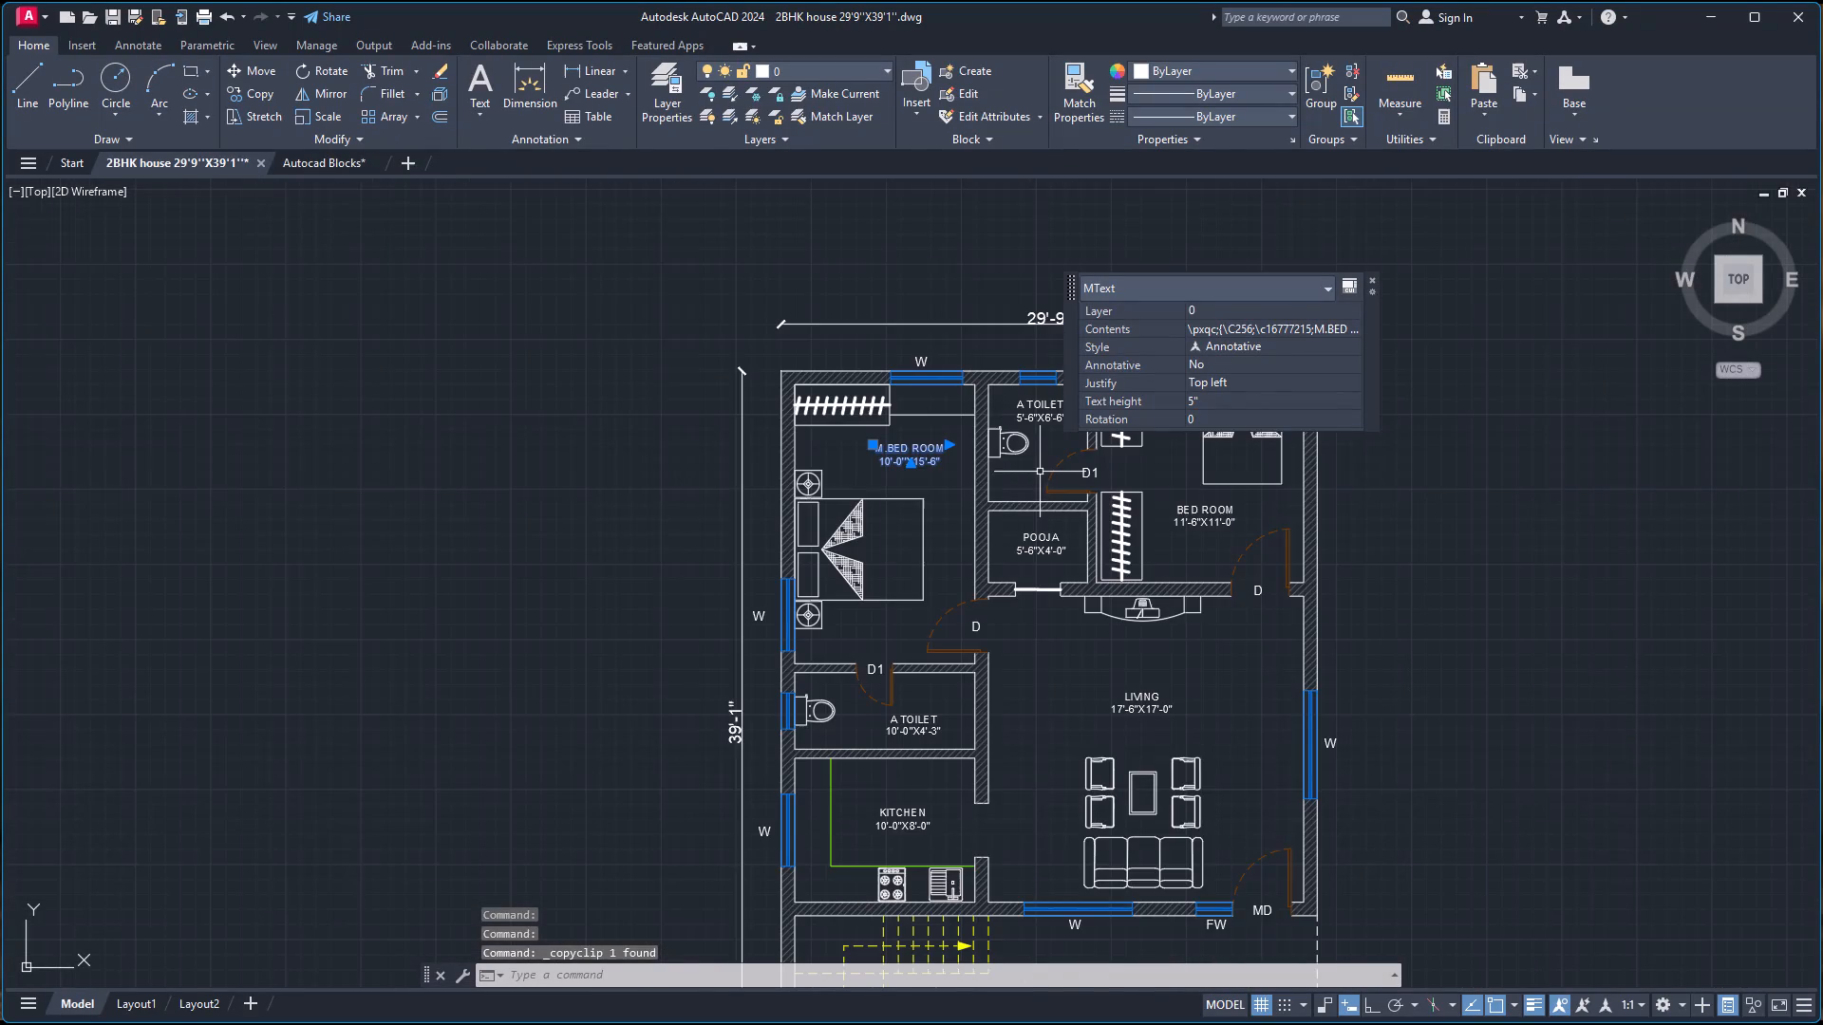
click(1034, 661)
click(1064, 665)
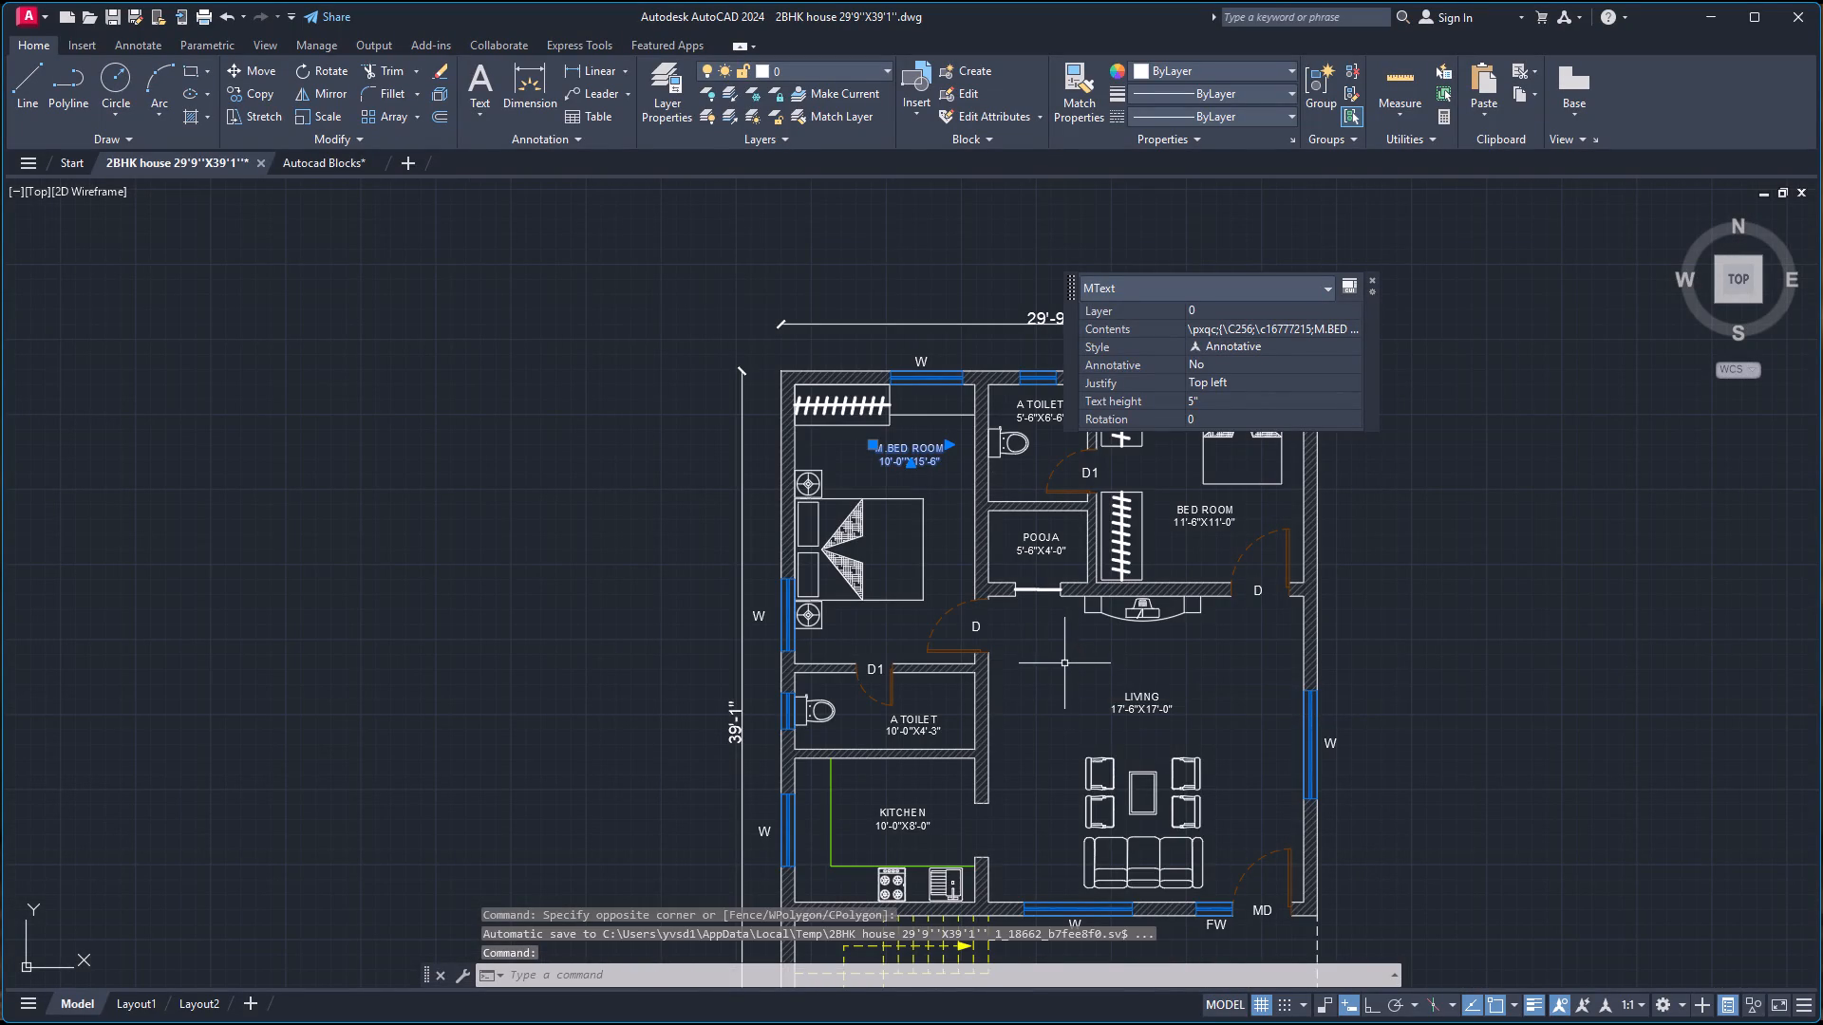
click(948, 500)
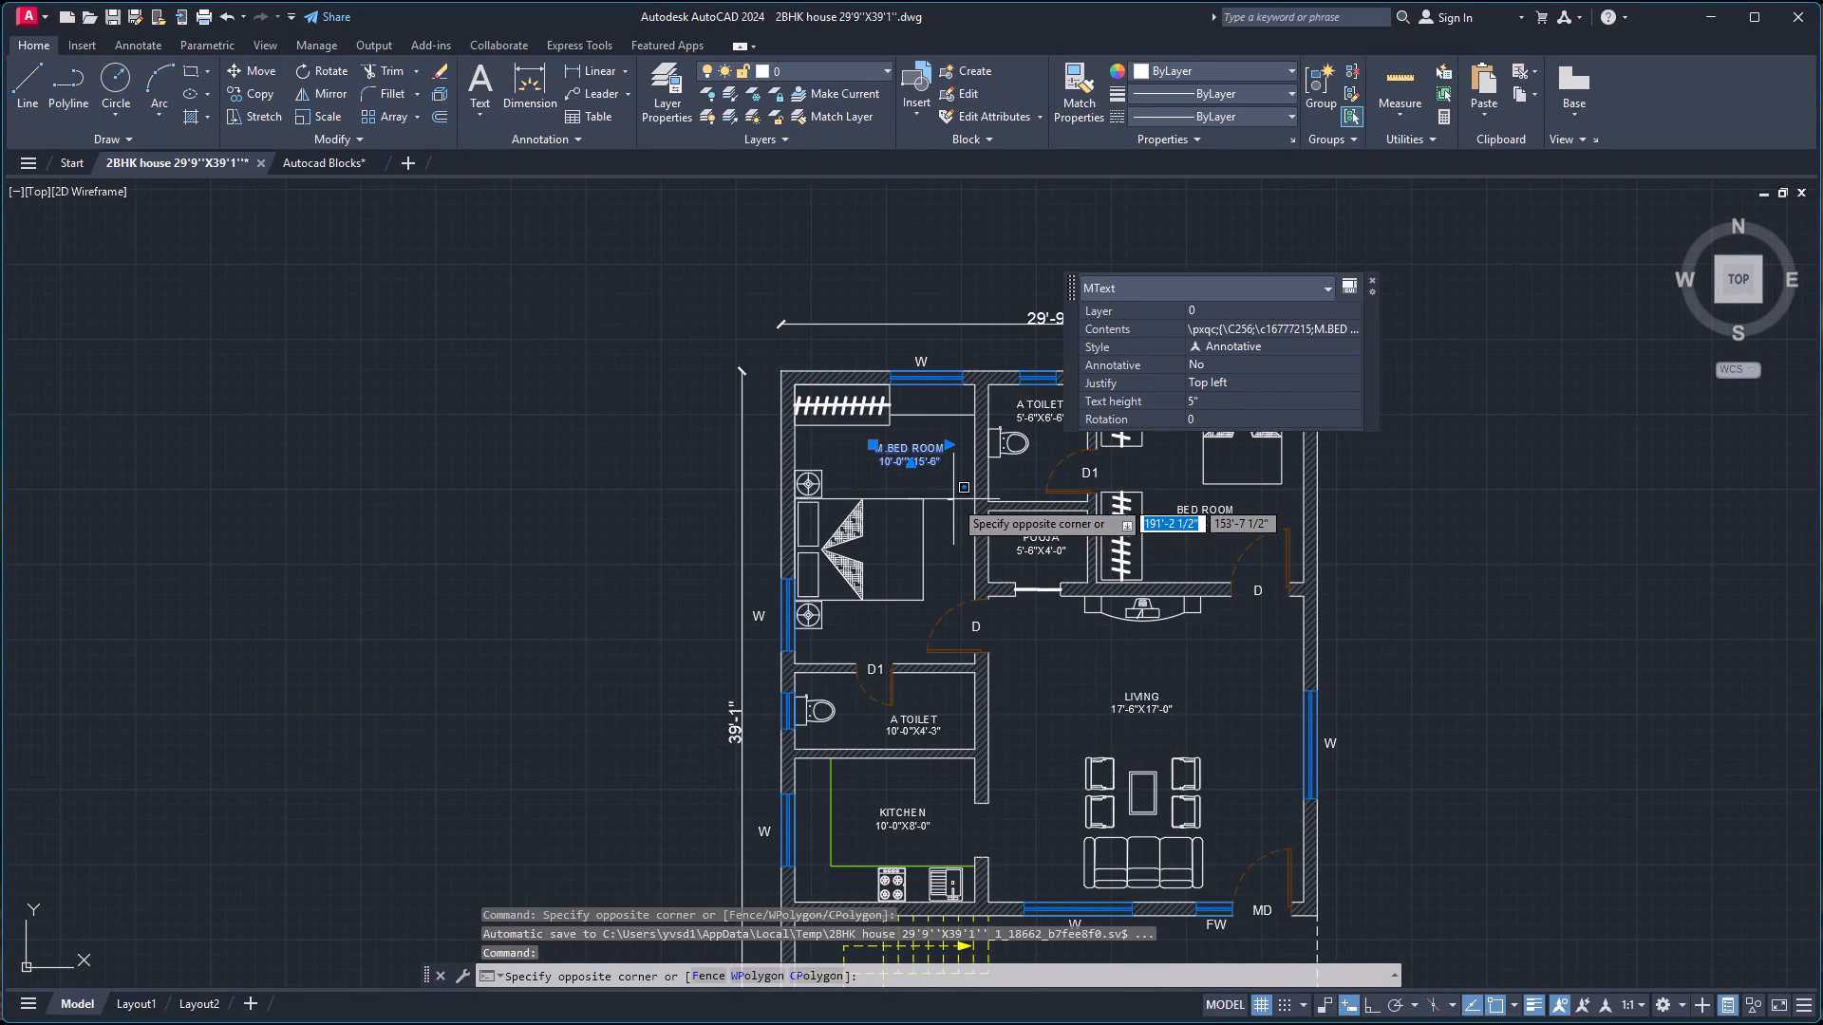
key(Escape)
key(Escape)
Select all room labels similar to the master bedroom label and delete them.
click(921, 446)
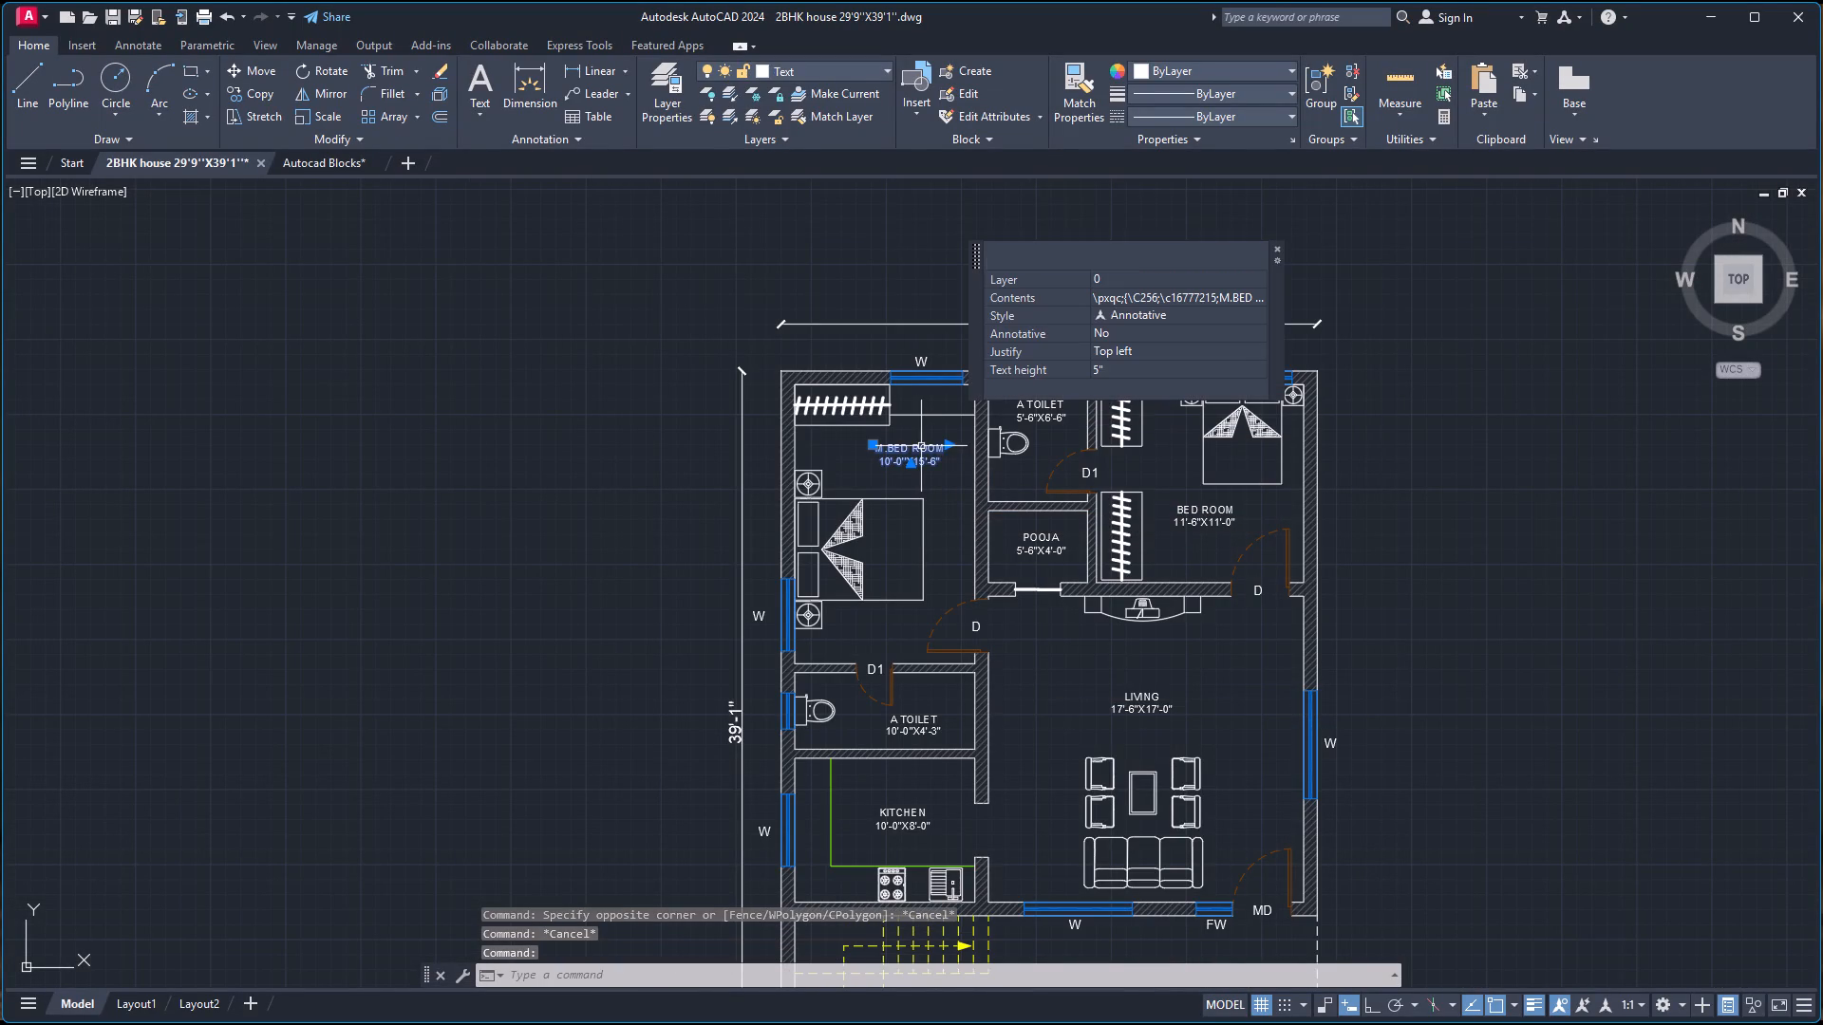
right_click(938, 549)
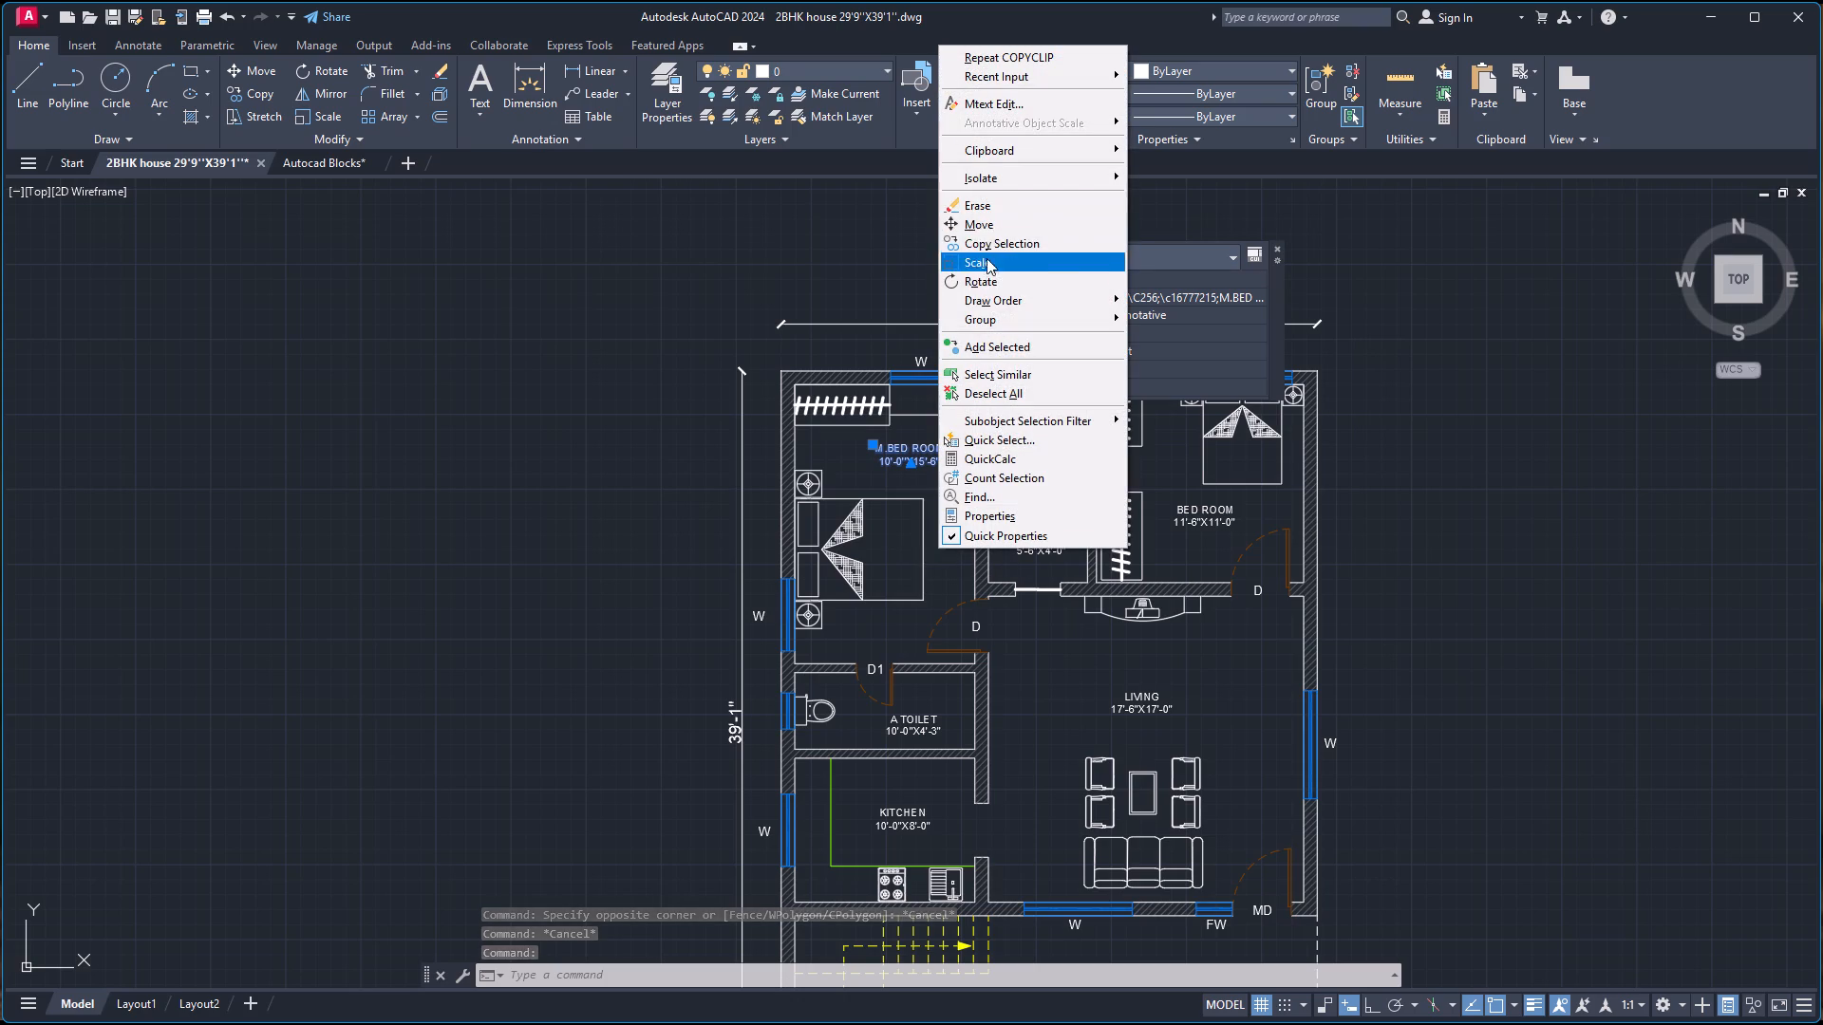
click(987, 367)
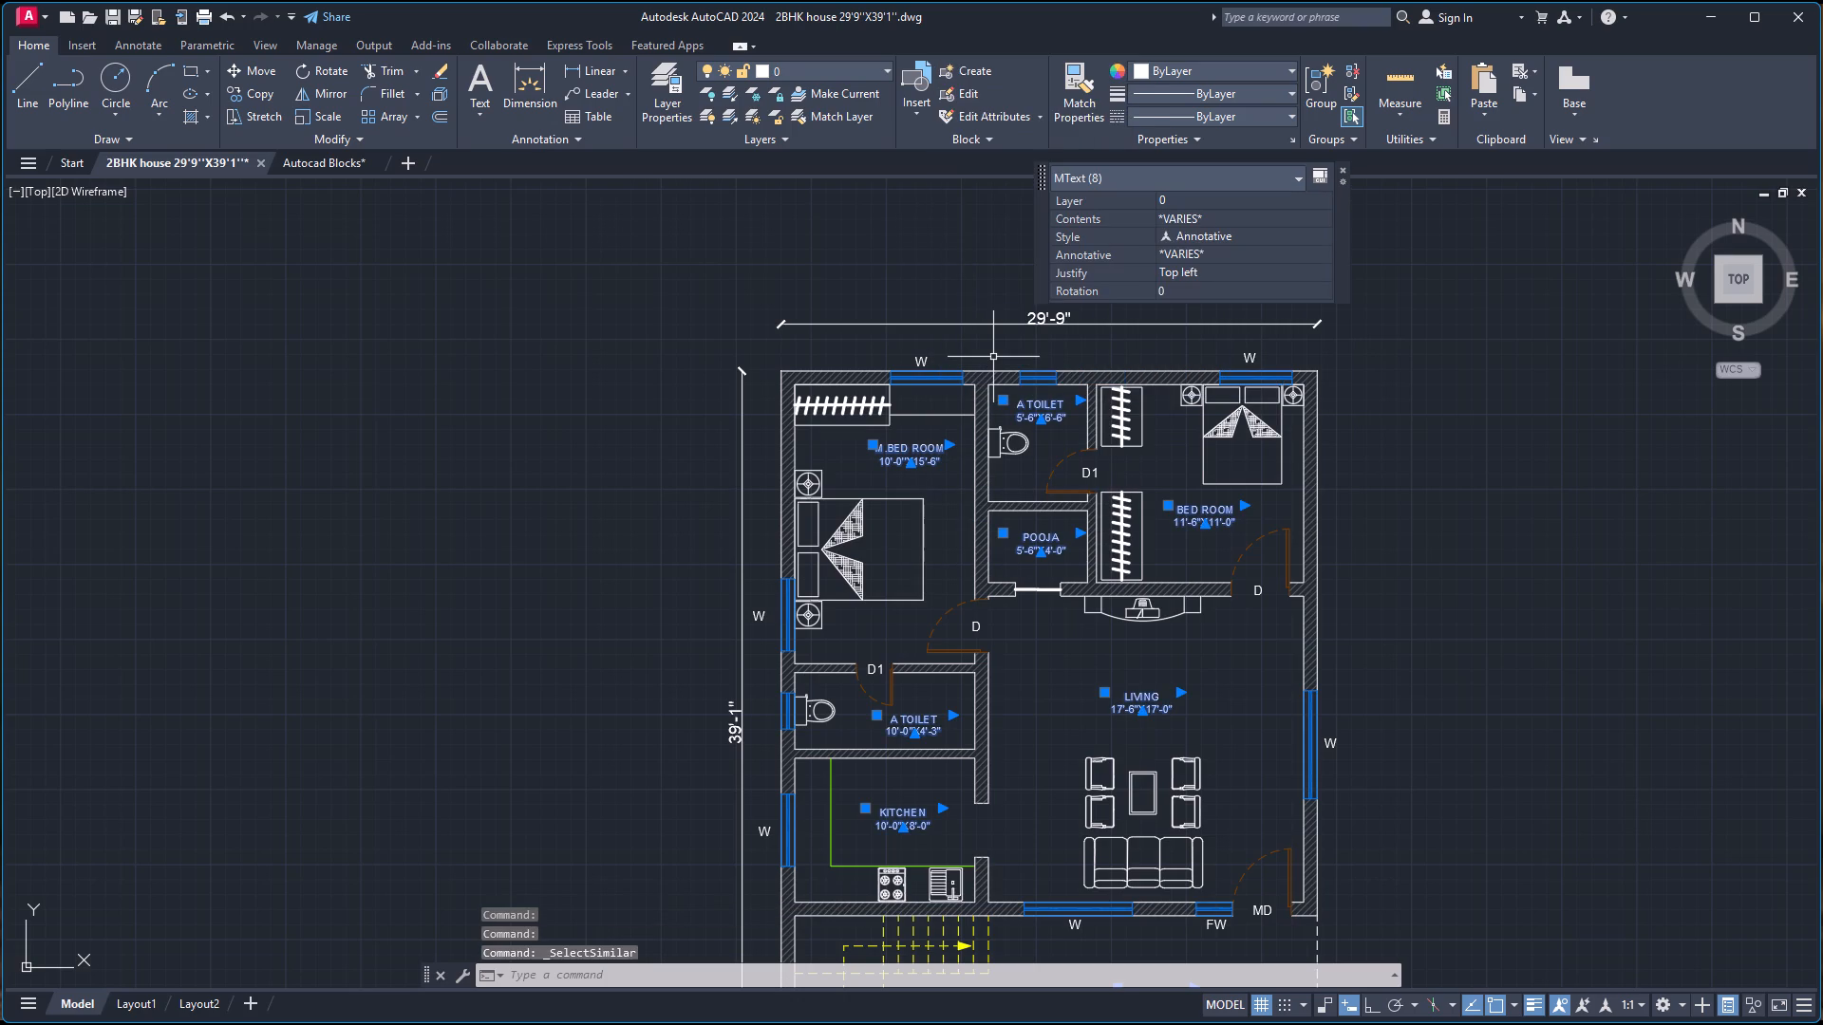
key(Delete)
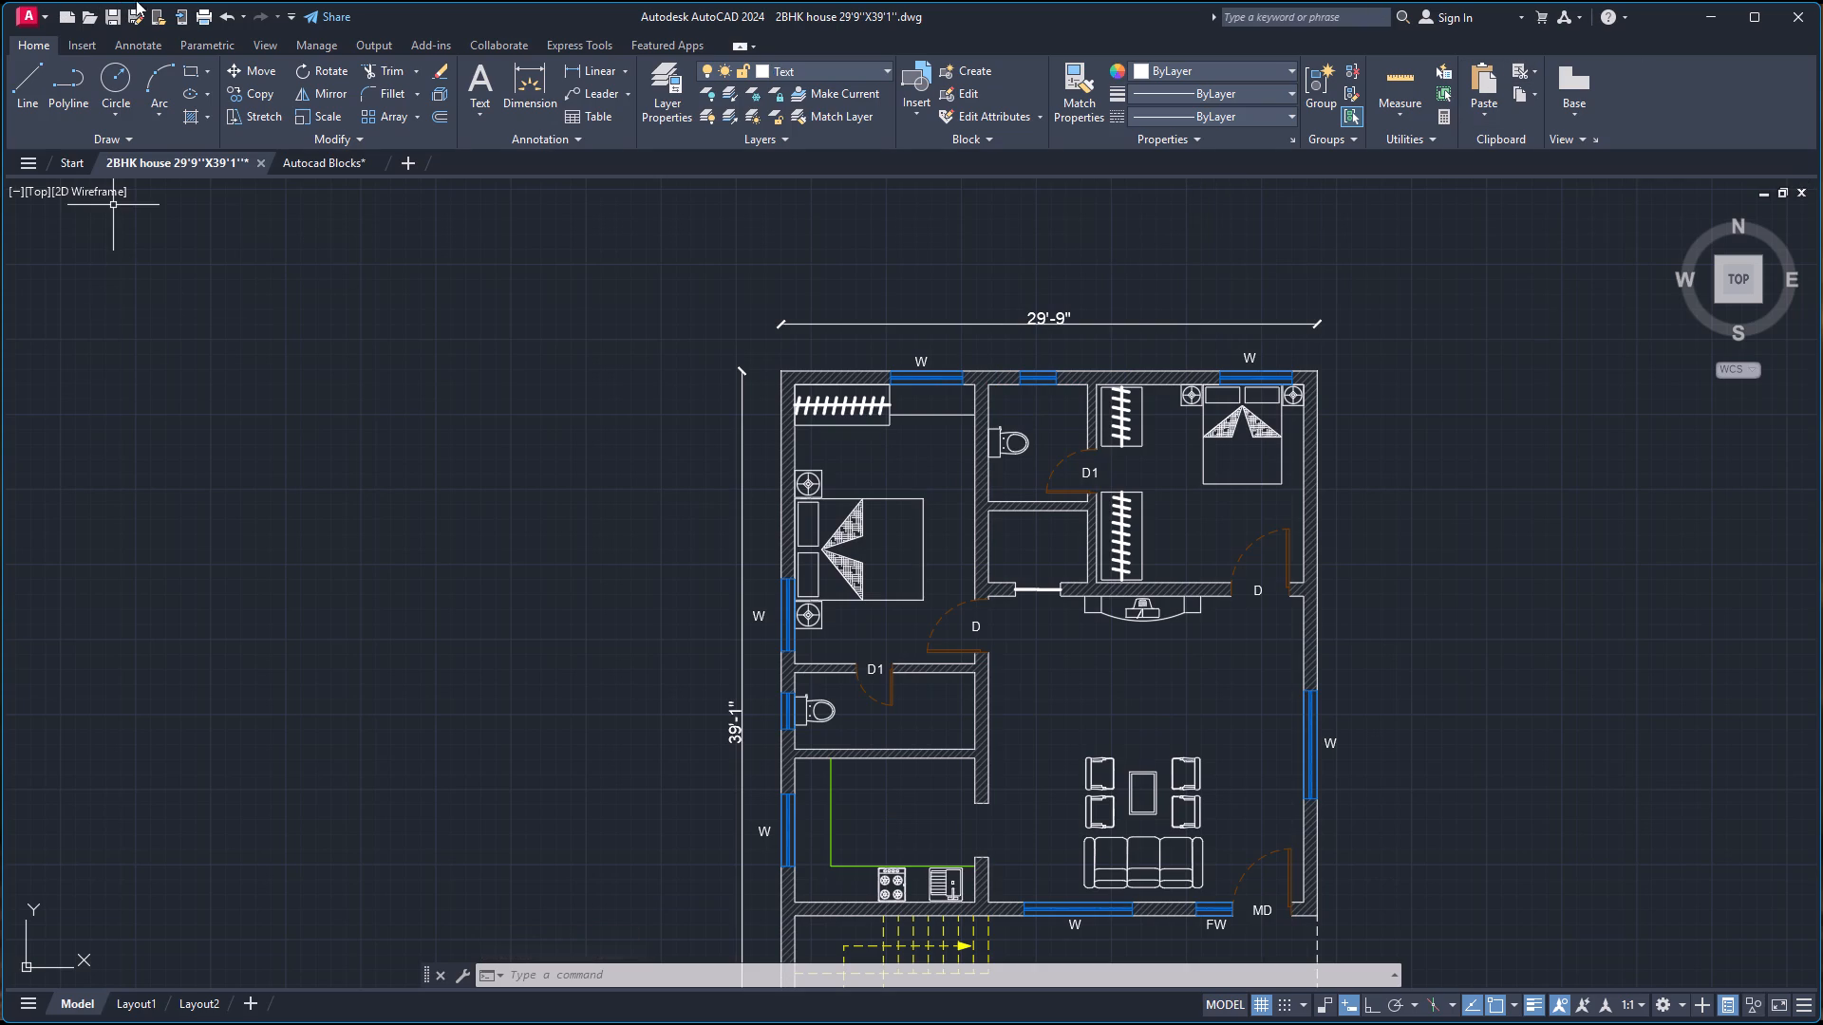
Create a multiline text box in the master bedroom, between the wardrobe and the bed.
click(144, 46)
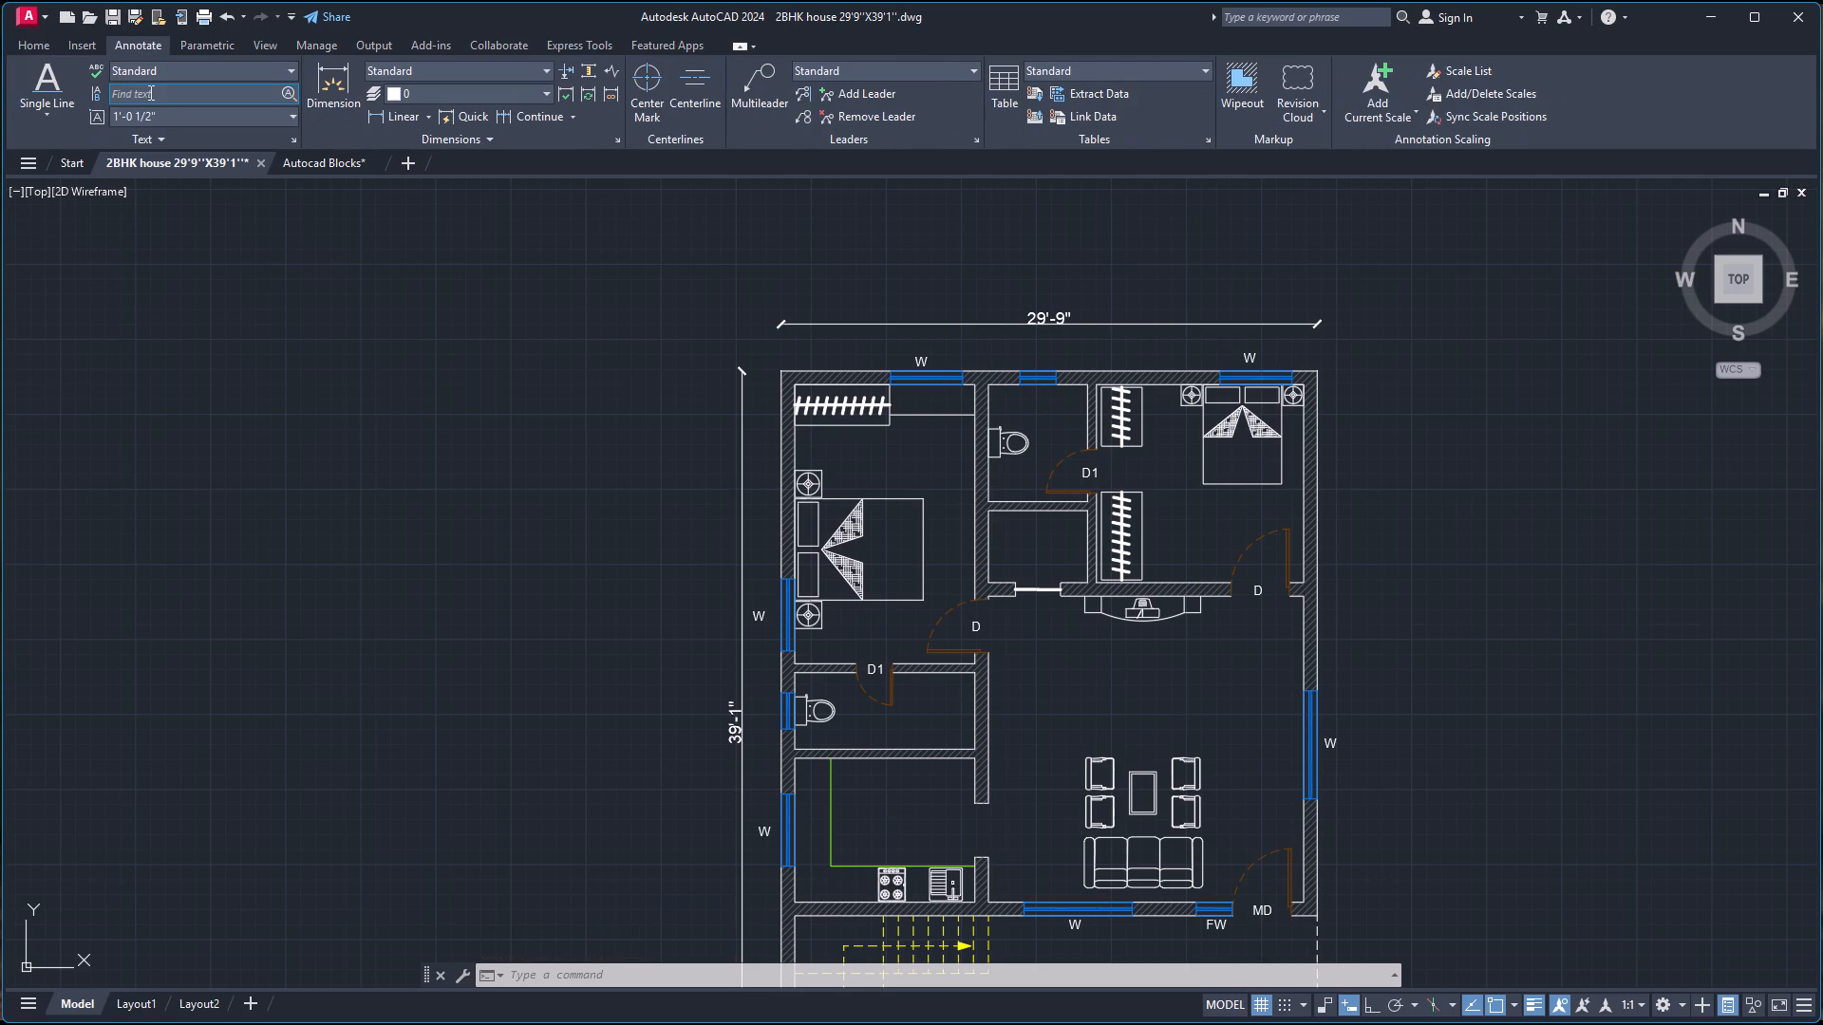
click(66, 86)
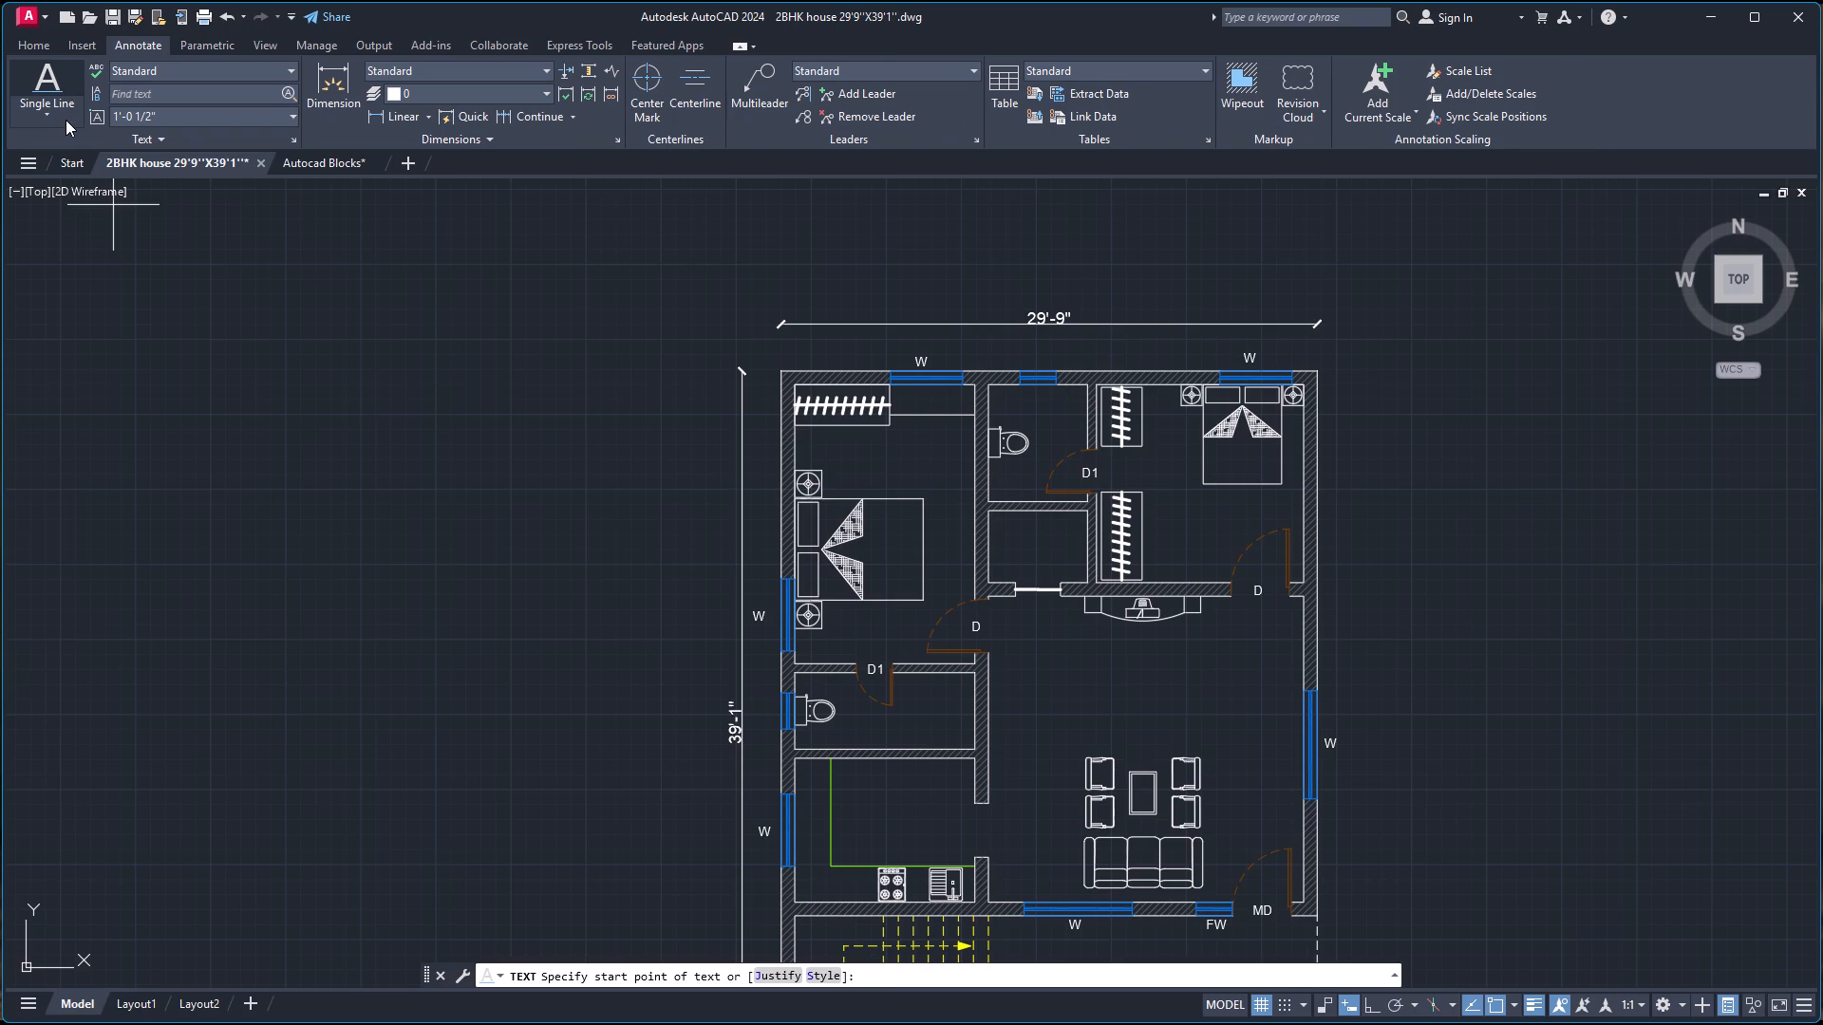
click(67, 119)
click(72, 179)
click(59, 111)
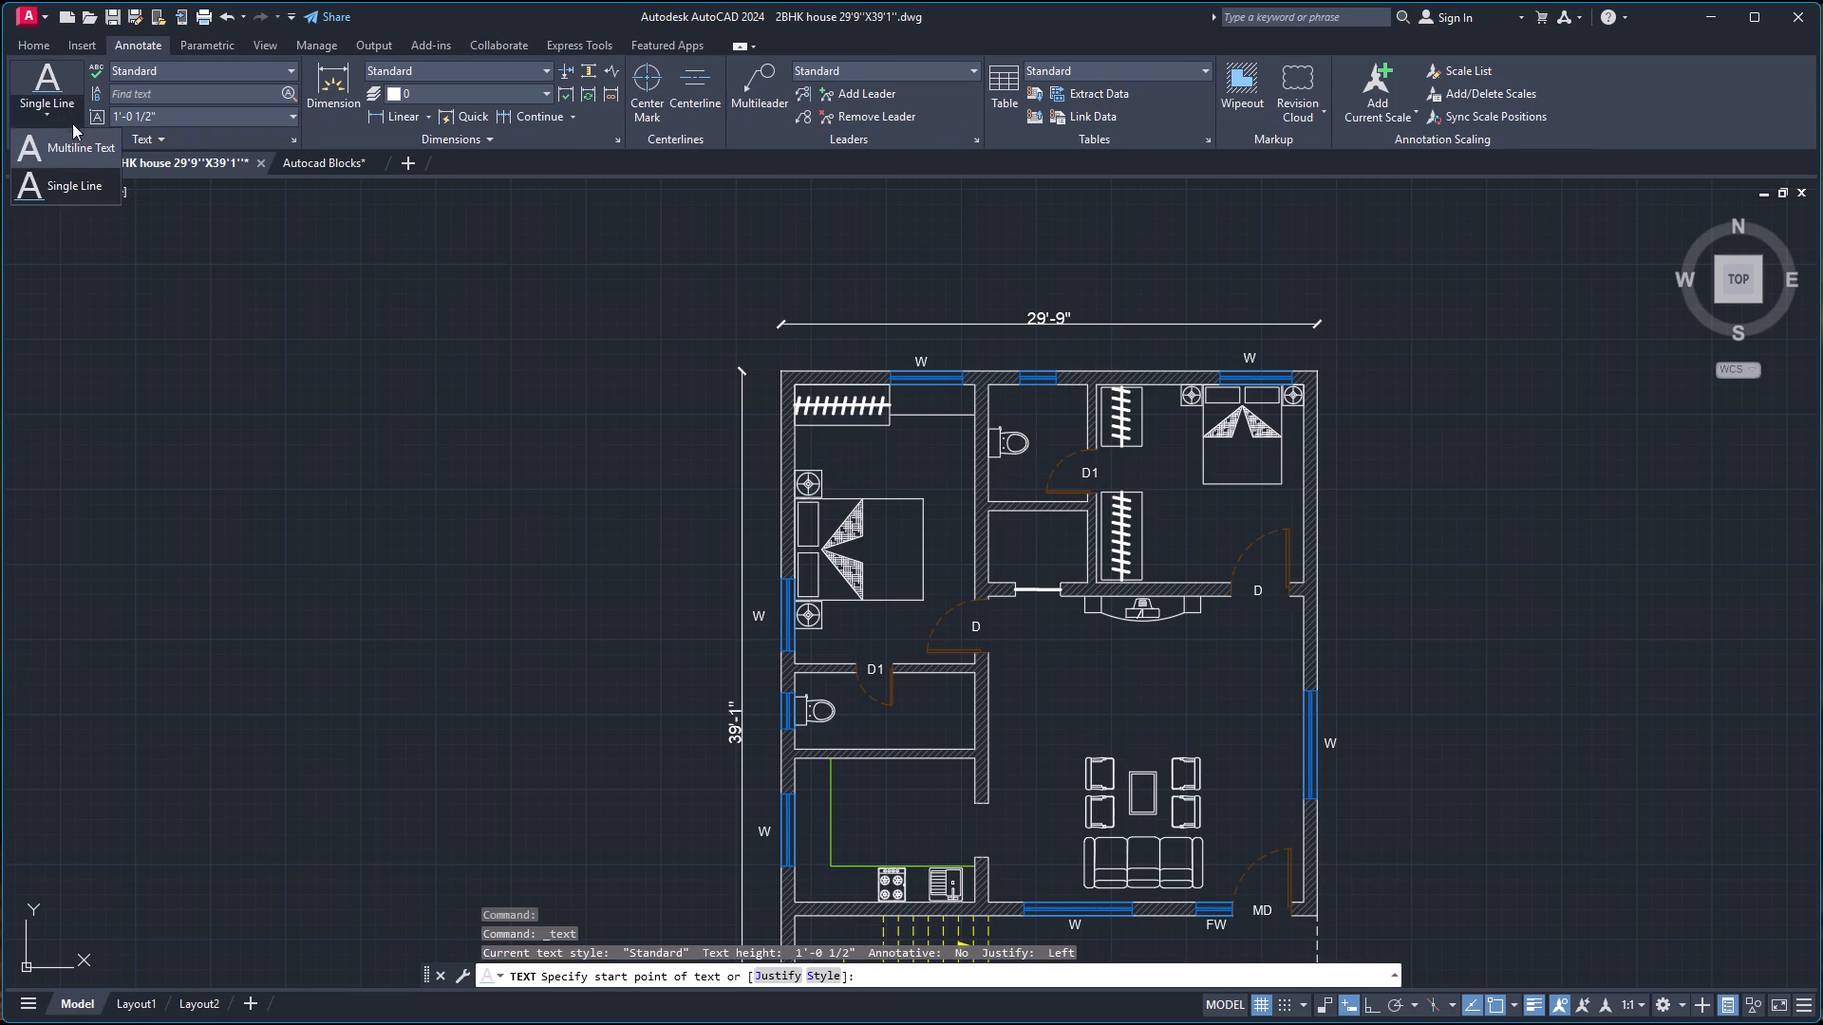
click(83, 145)
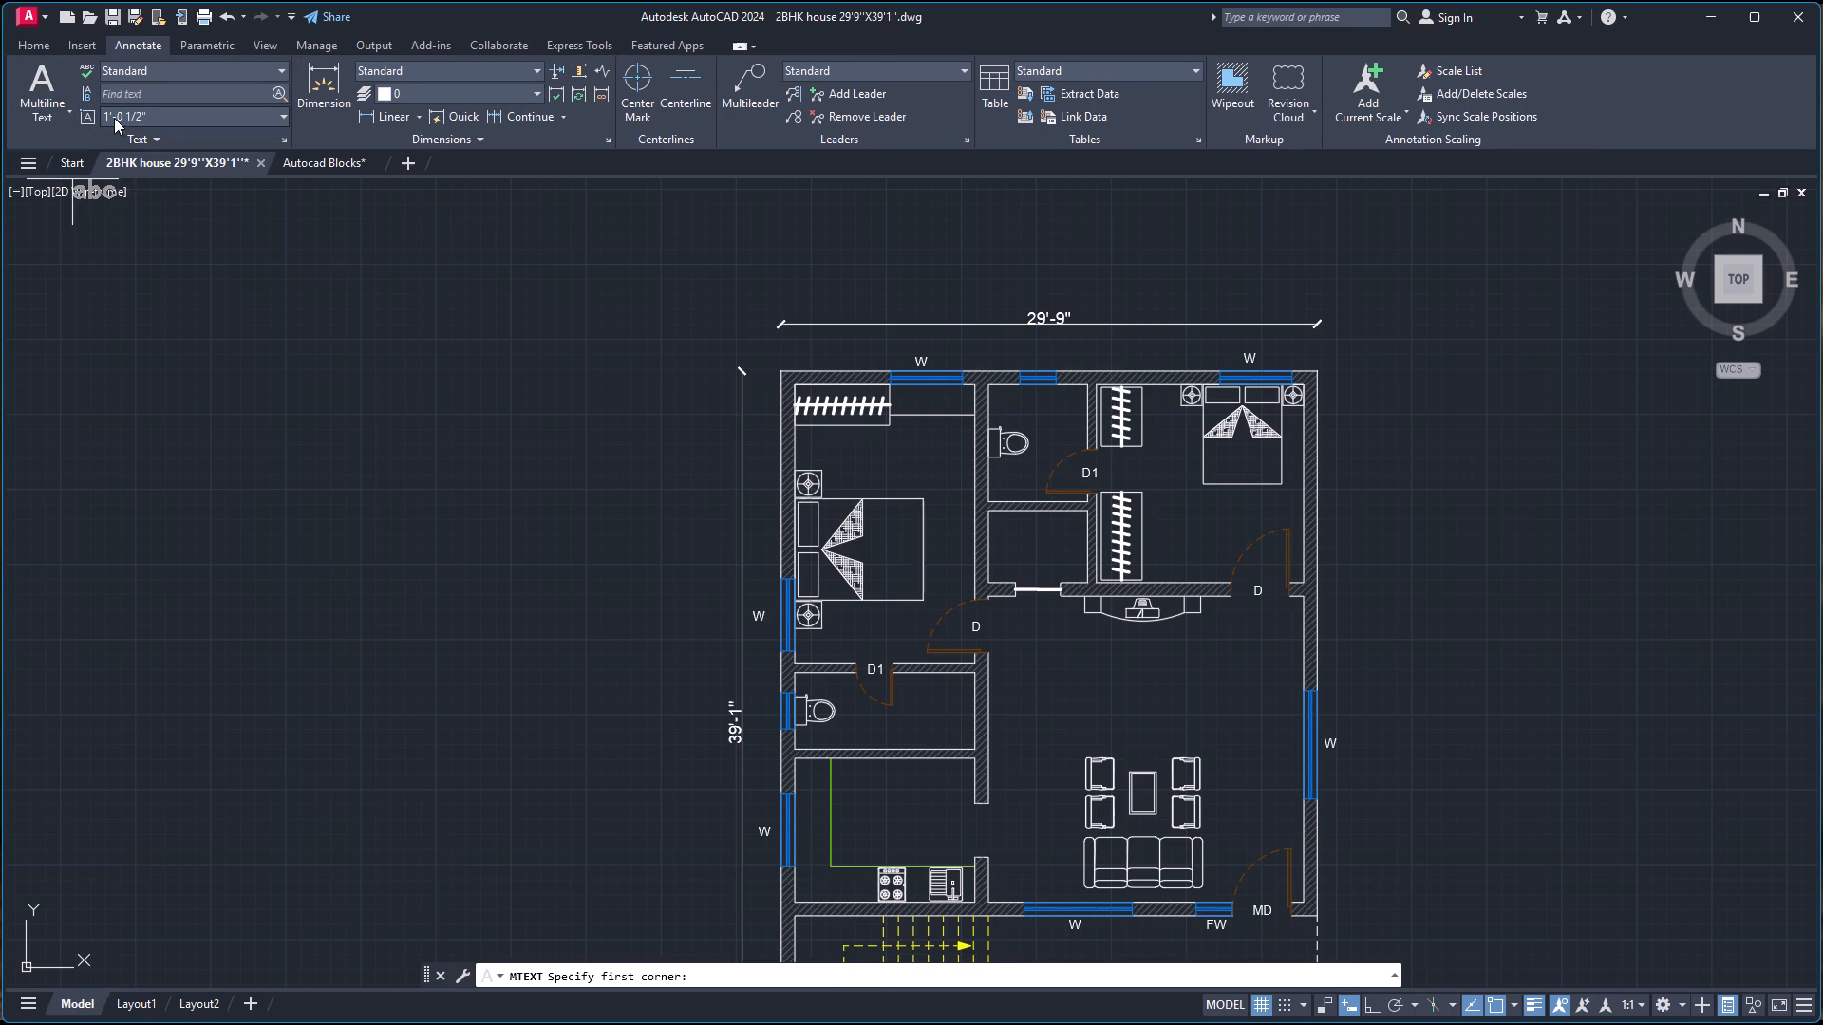
click(155, 119)
click(138, 136)
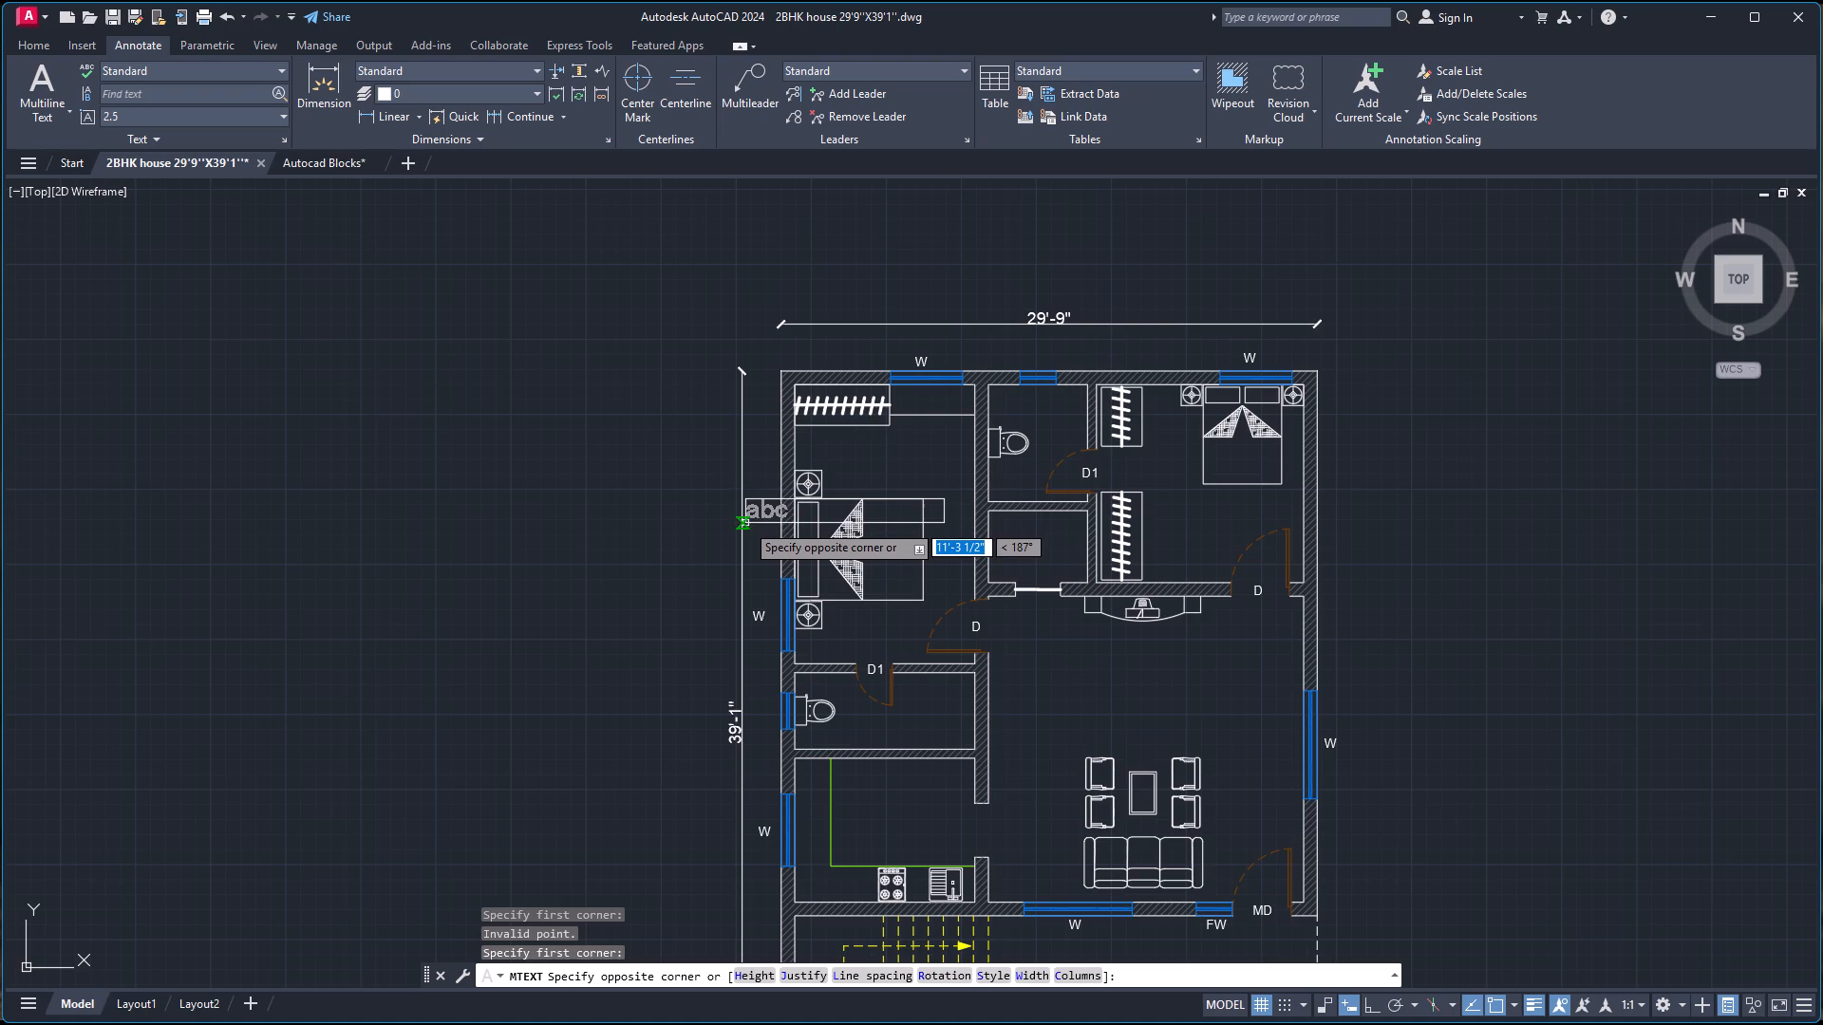
key(Escape)
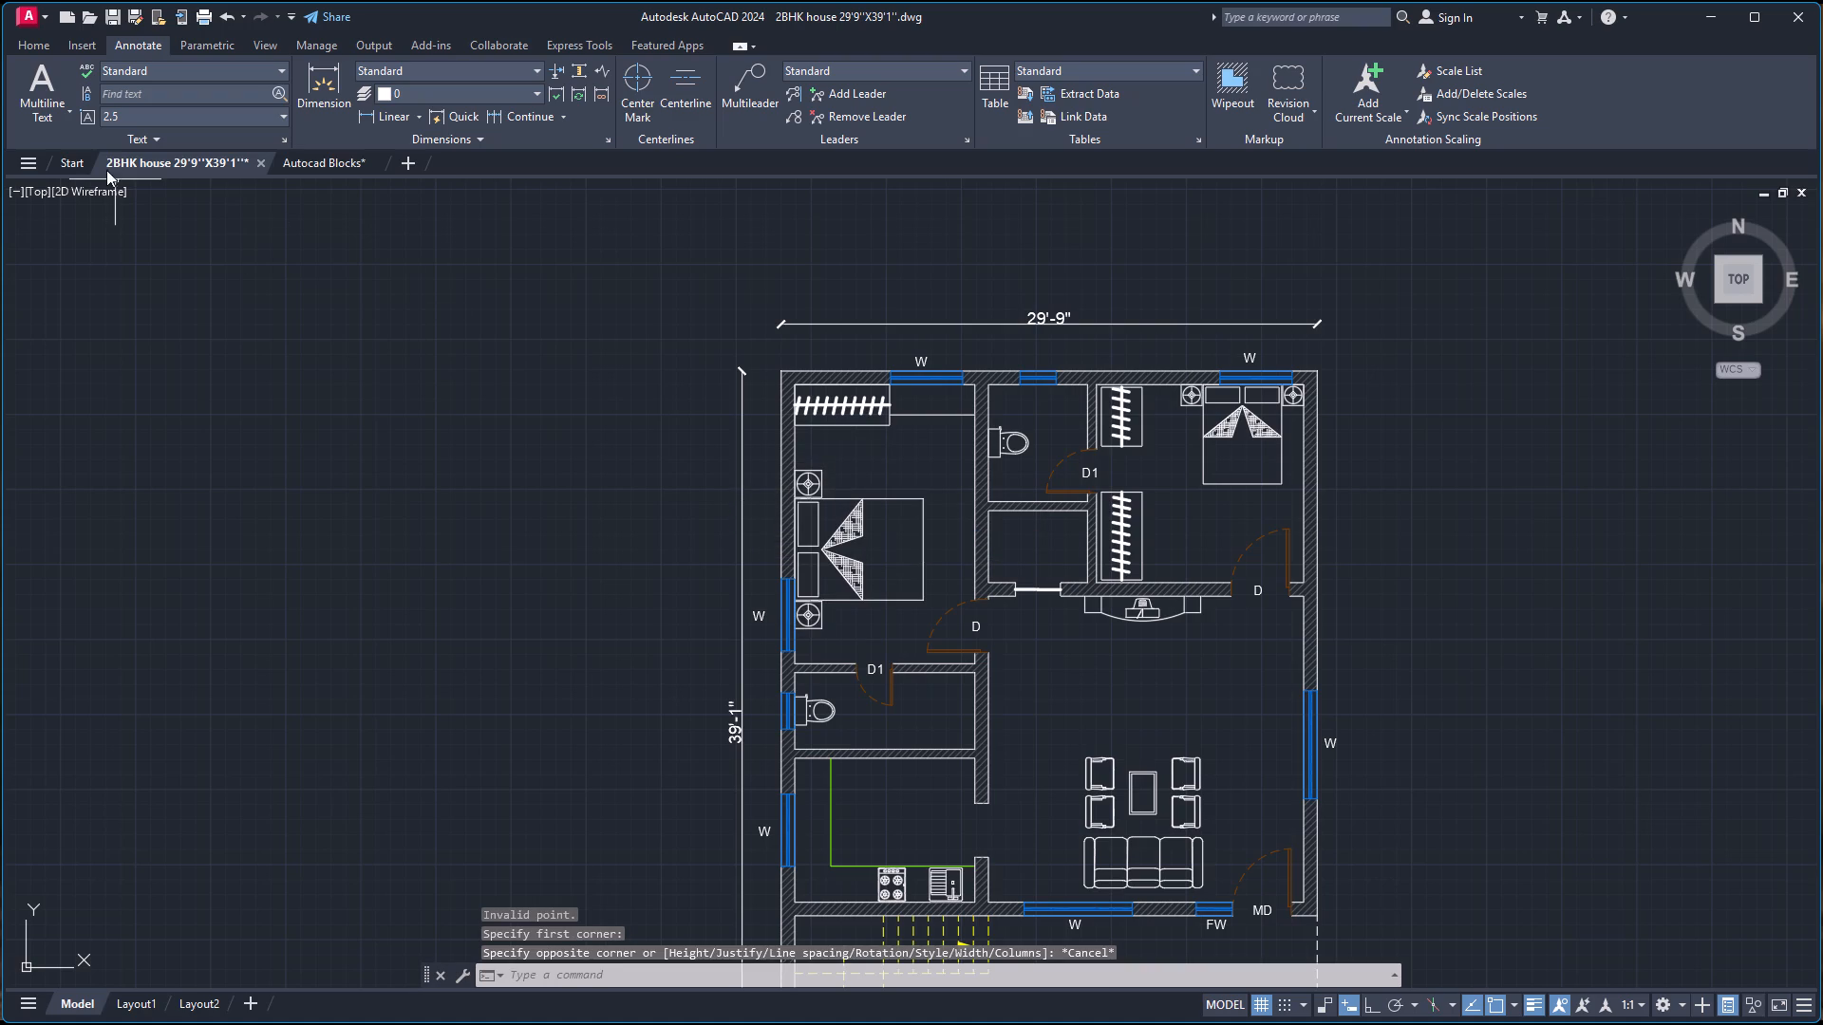
click(43, 74)
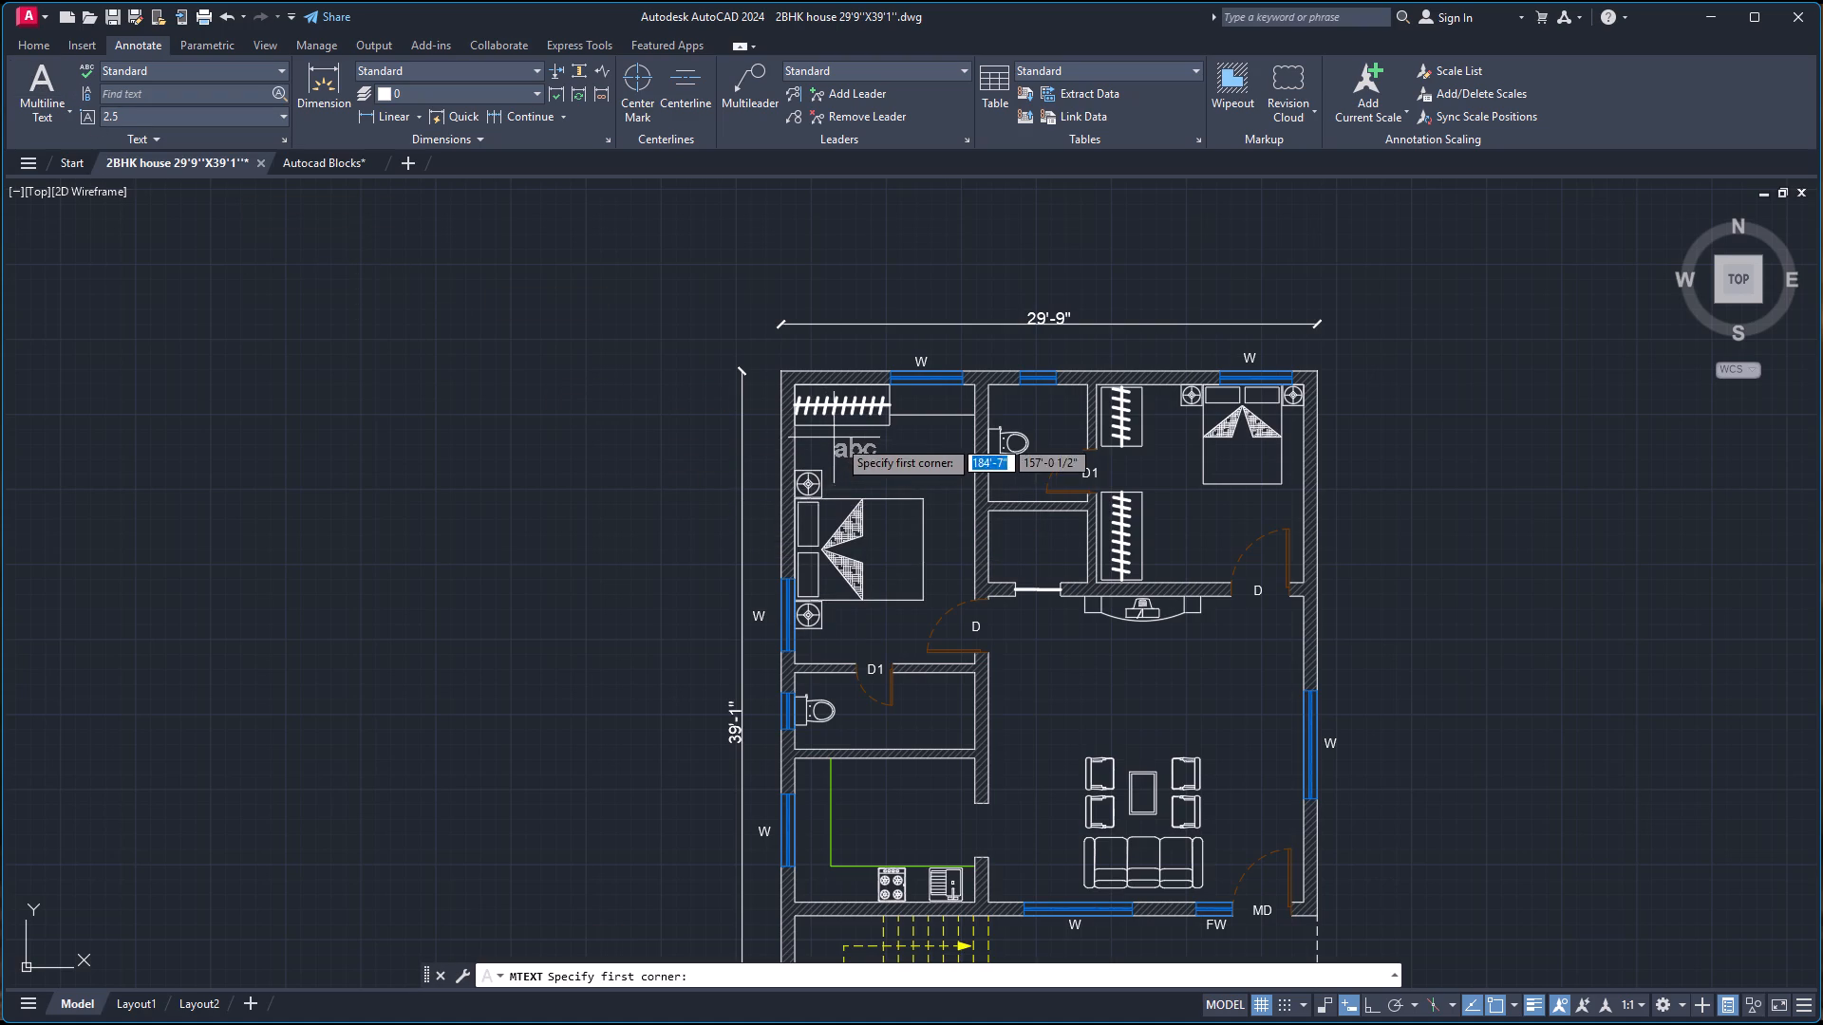
click(858, 441)
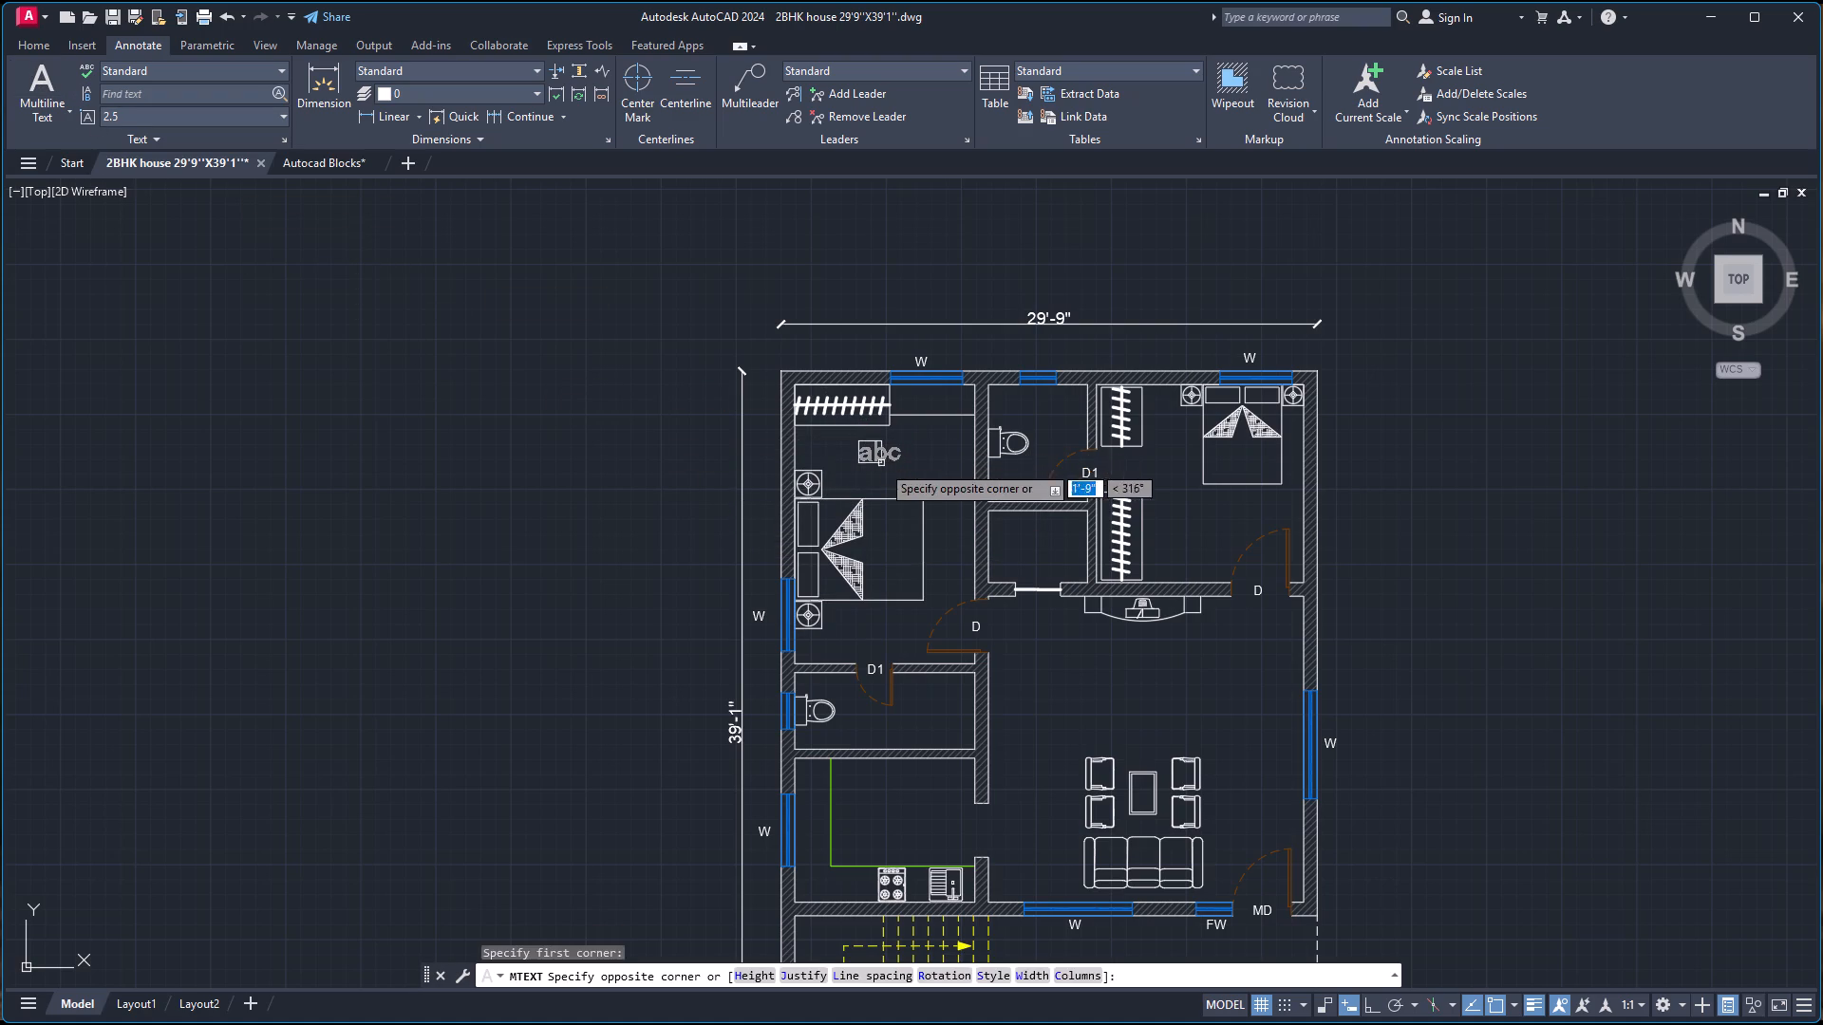
click(938, 483)
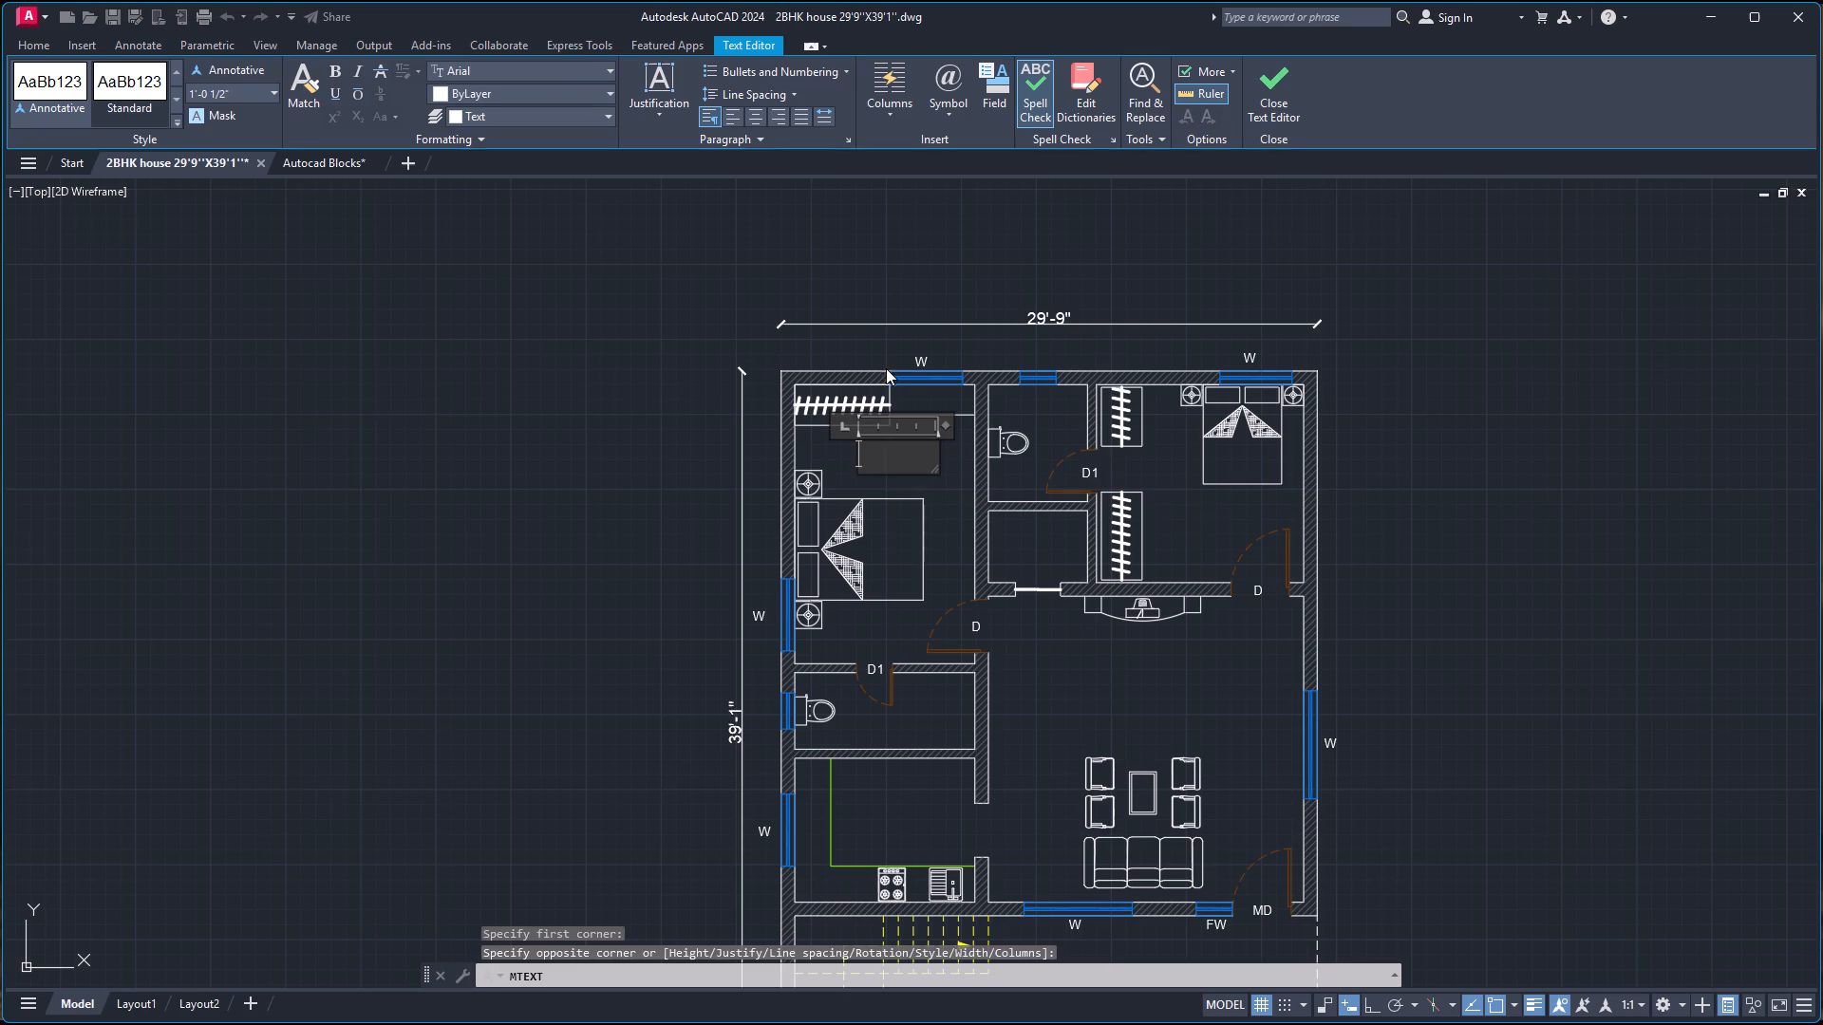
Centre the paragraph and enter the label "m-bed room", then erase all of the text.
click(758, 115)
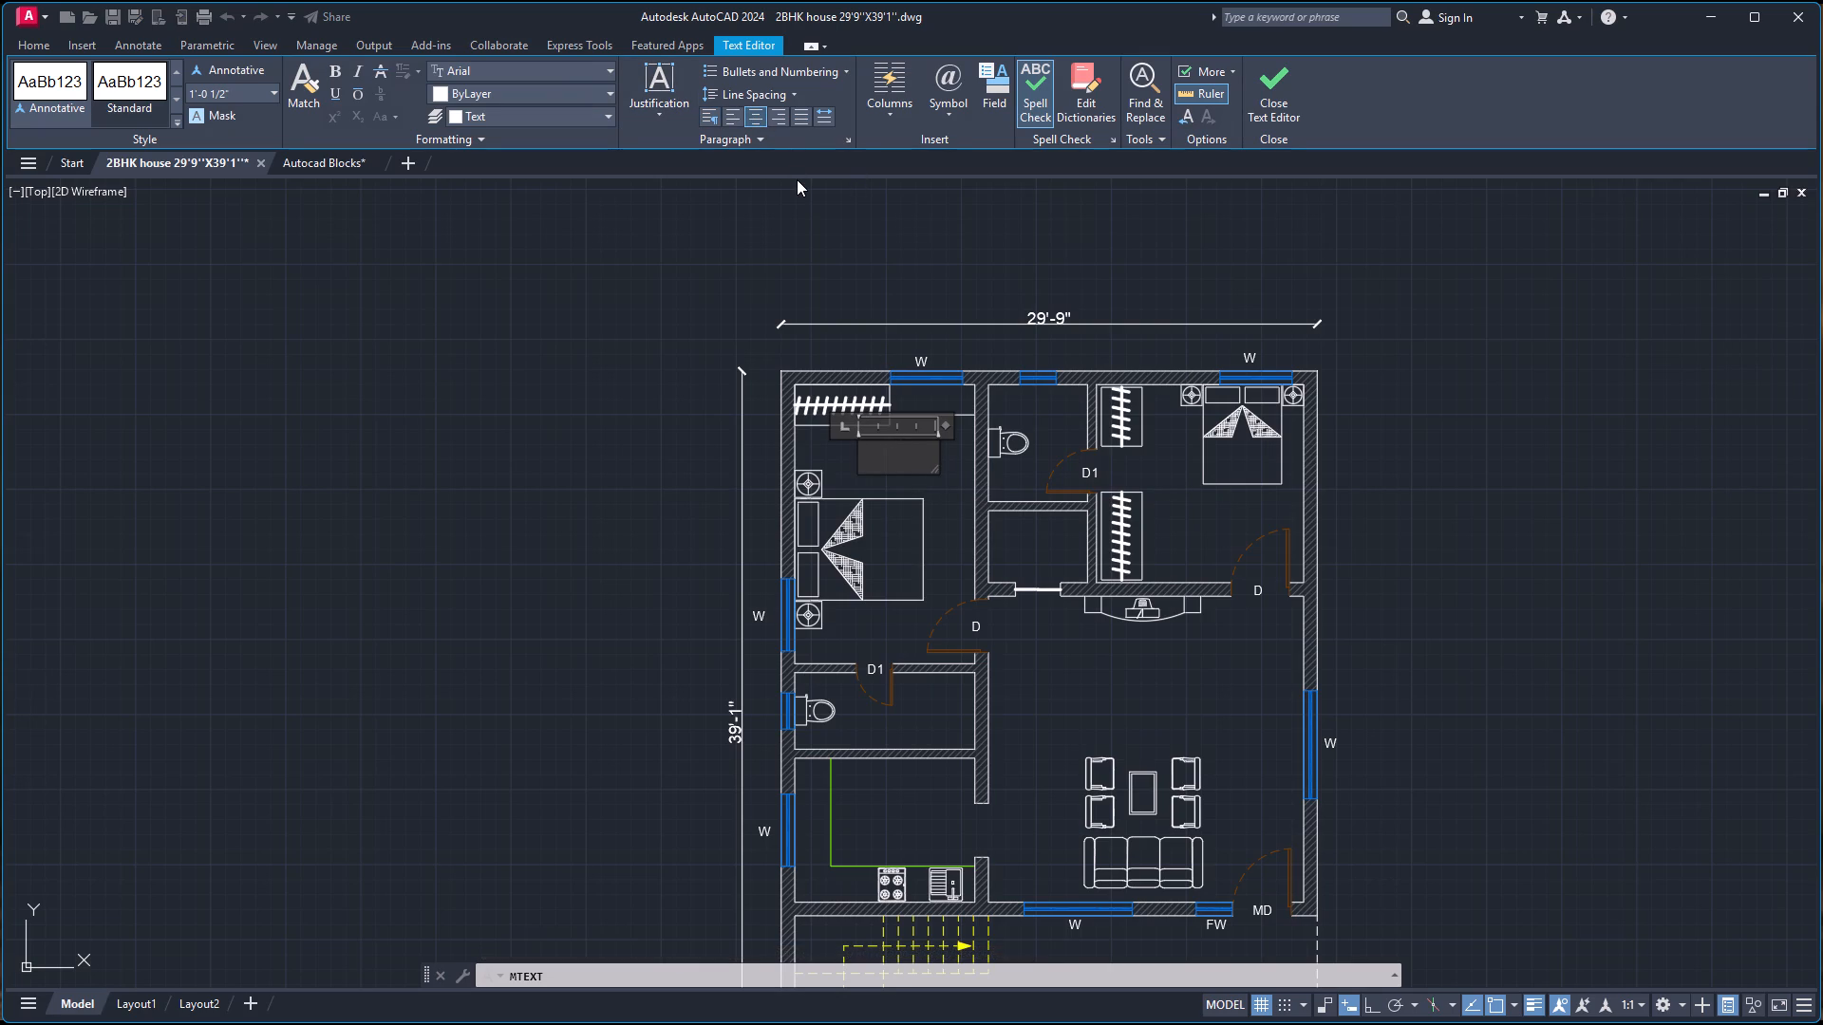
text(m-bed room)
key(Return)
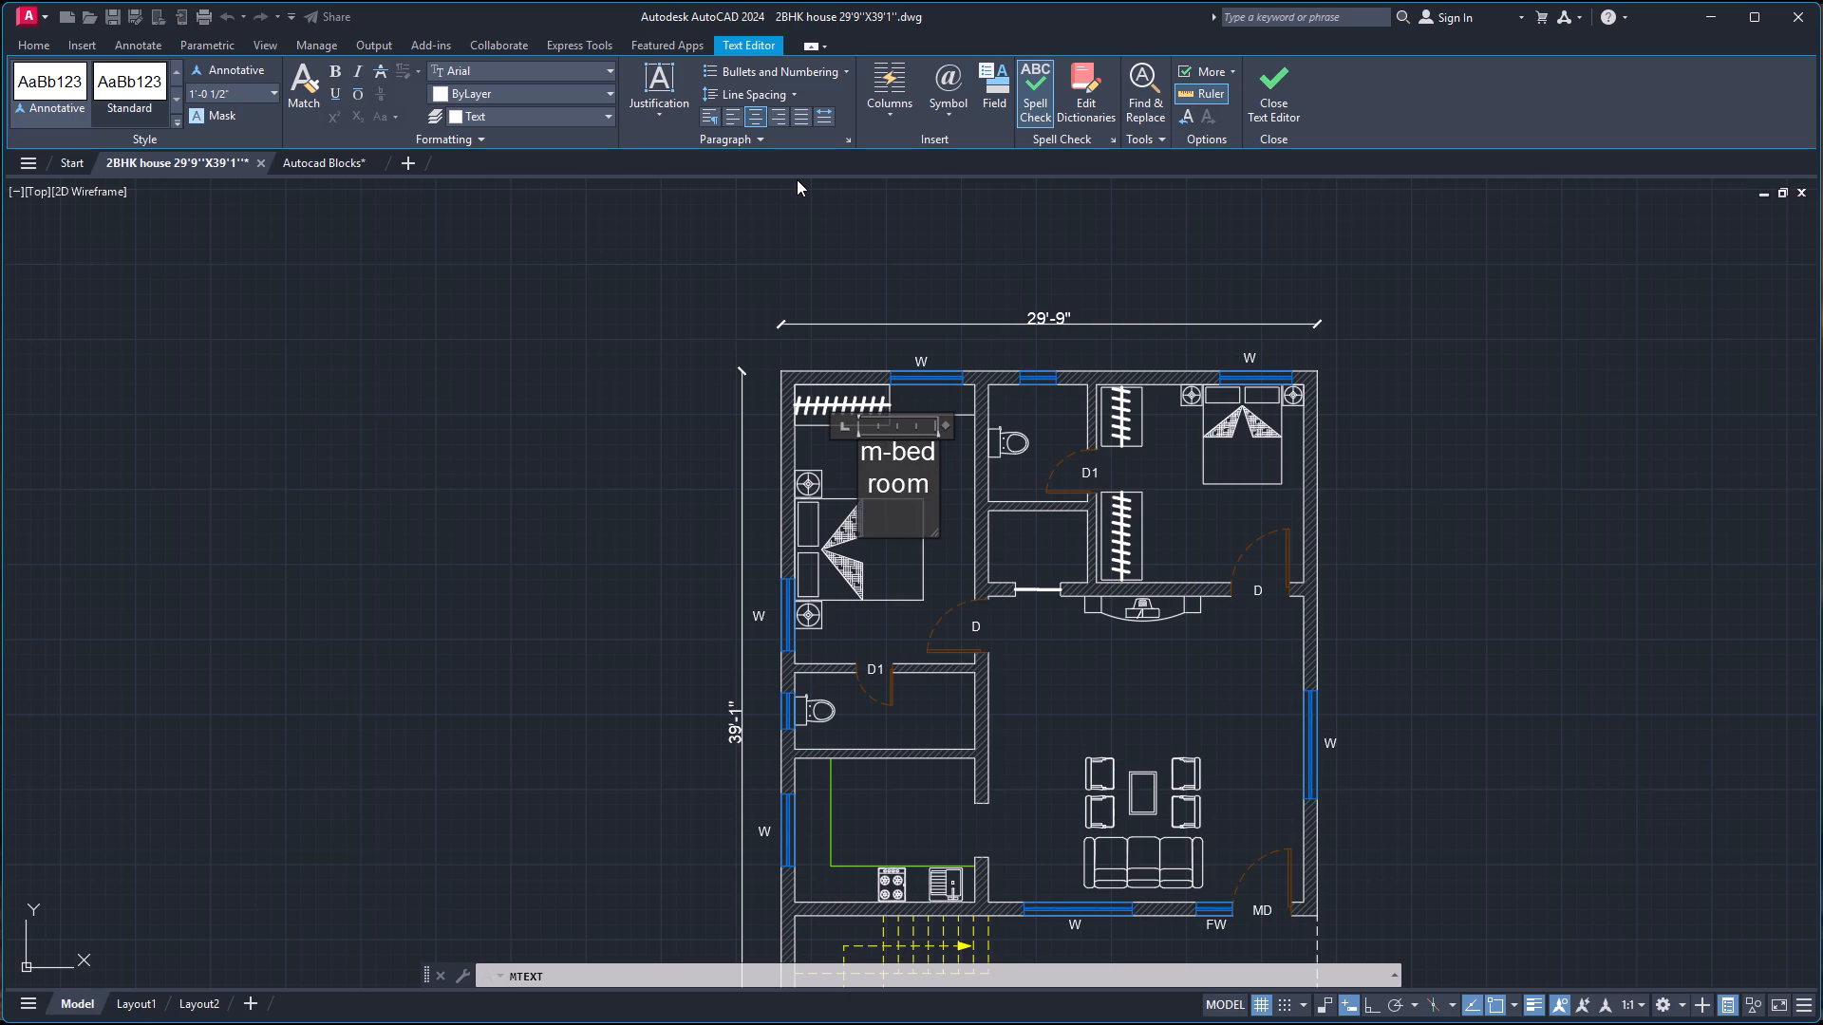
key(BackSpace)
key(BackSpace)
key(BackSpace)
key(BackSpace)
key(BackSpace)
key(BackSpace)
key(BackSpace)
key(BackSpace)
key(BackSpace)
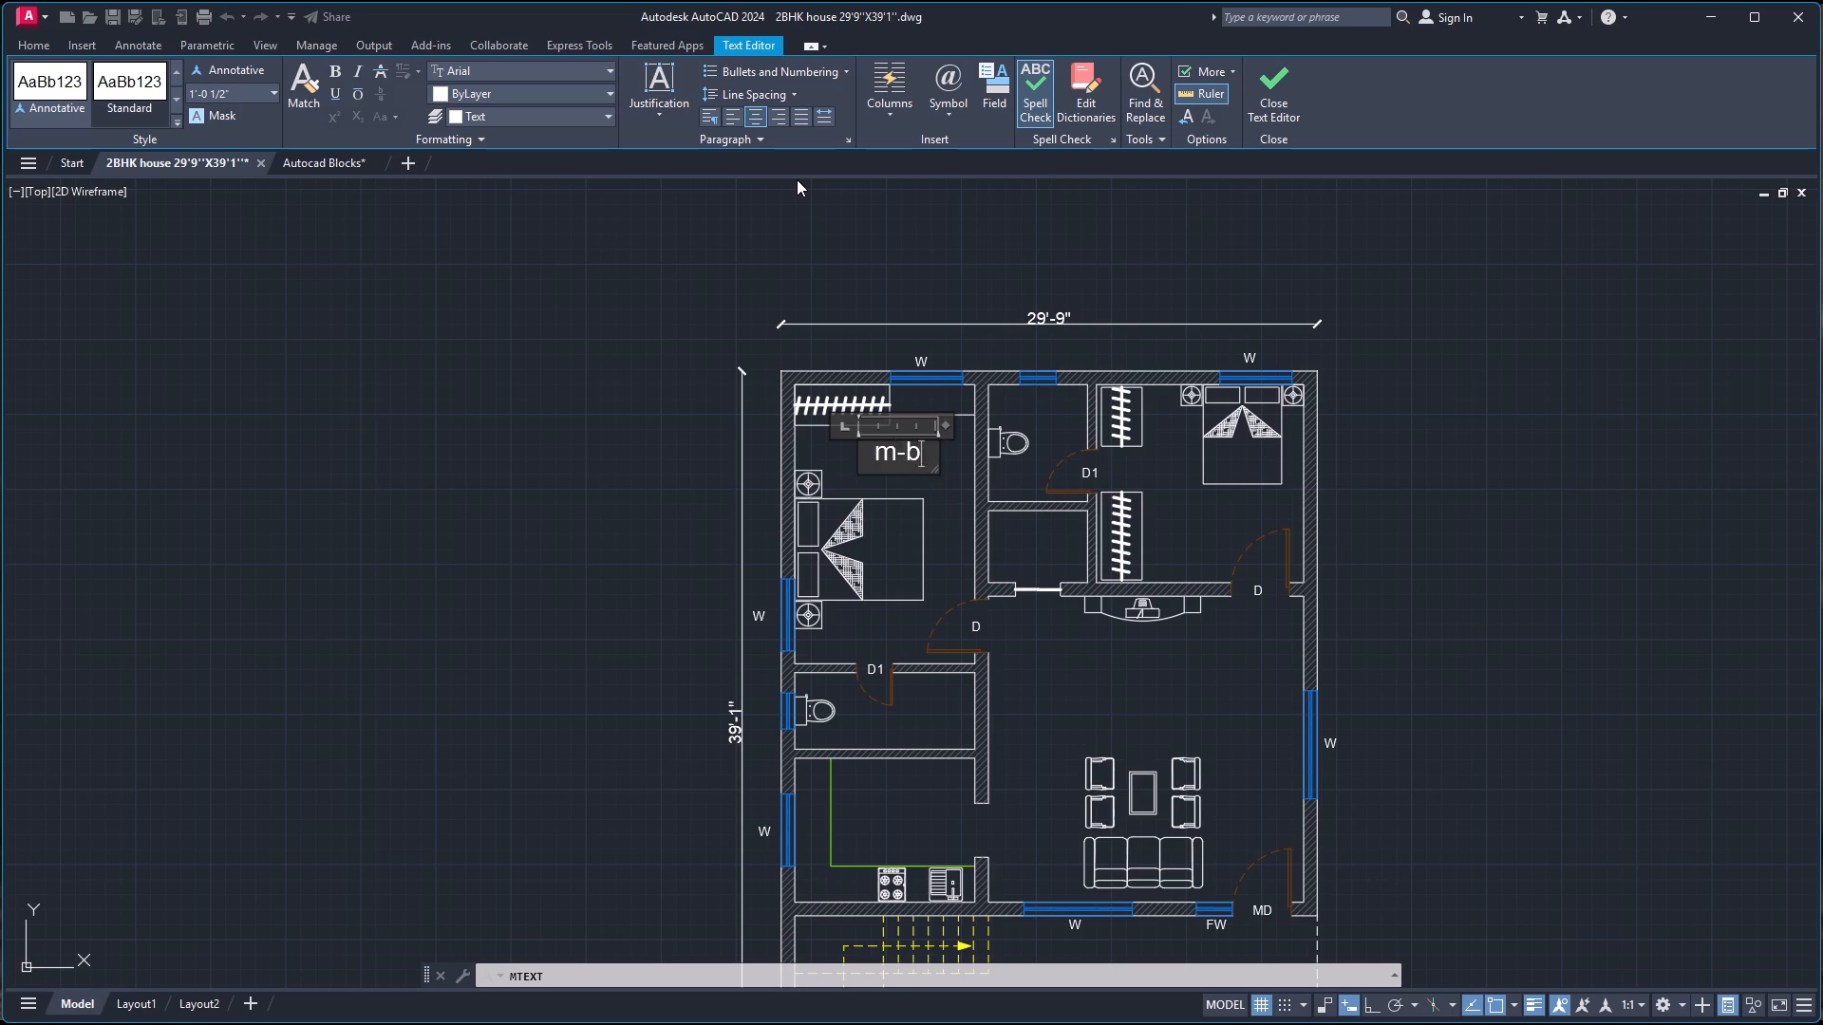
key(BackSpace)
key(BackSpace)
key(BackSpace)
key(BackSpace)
Centre the paragraph in the empty master bedroom text box and set its text height to 2 1/2".
click(754, 109)
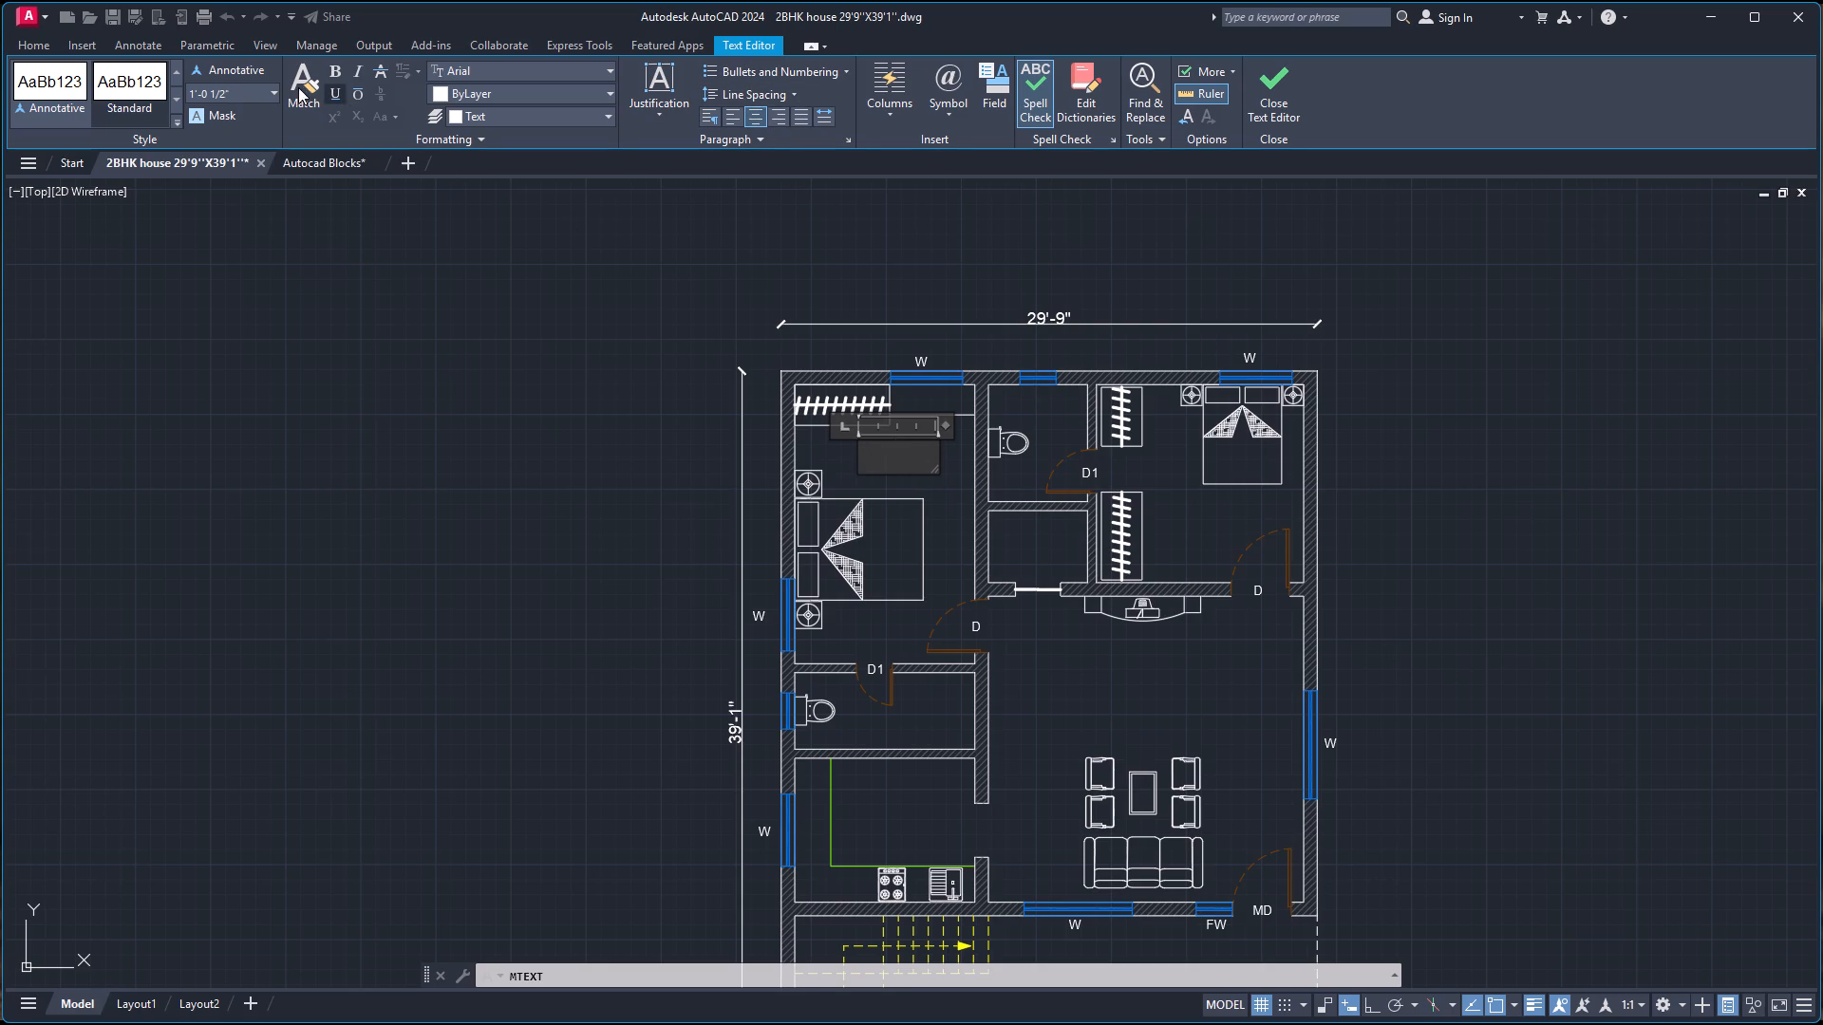
click(273, 98)
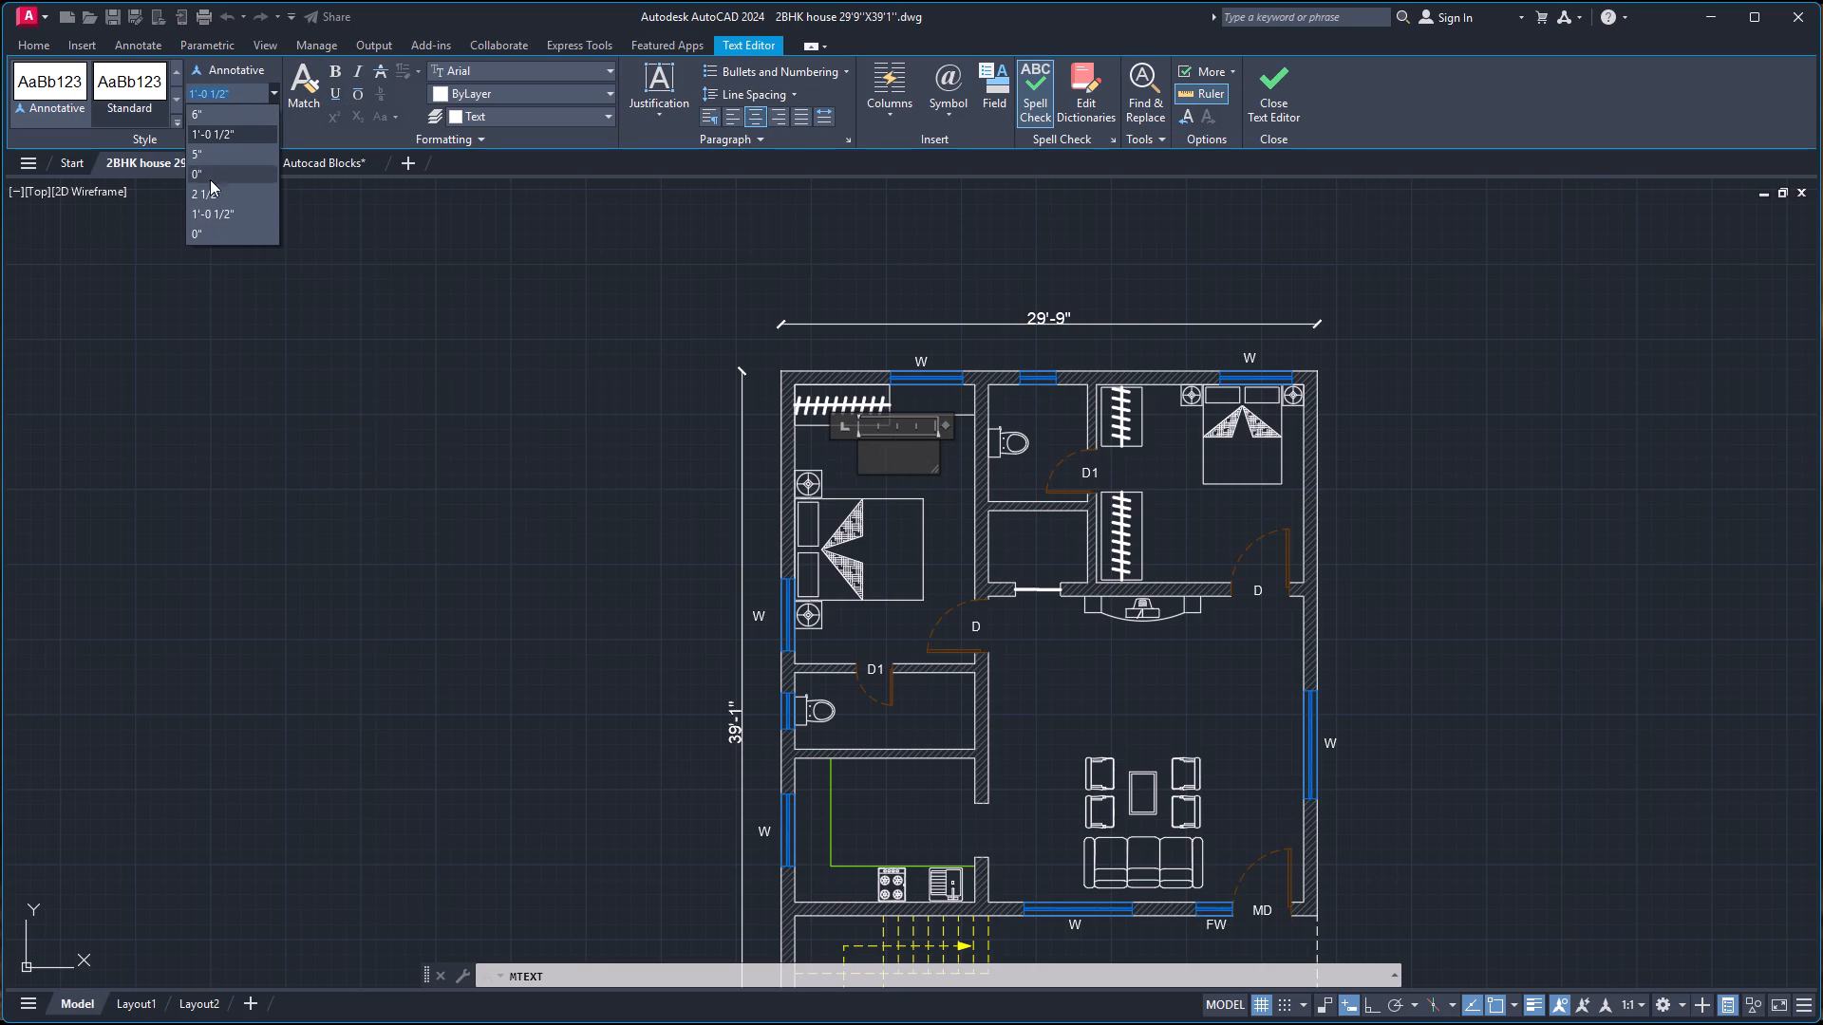
click(210, 195)
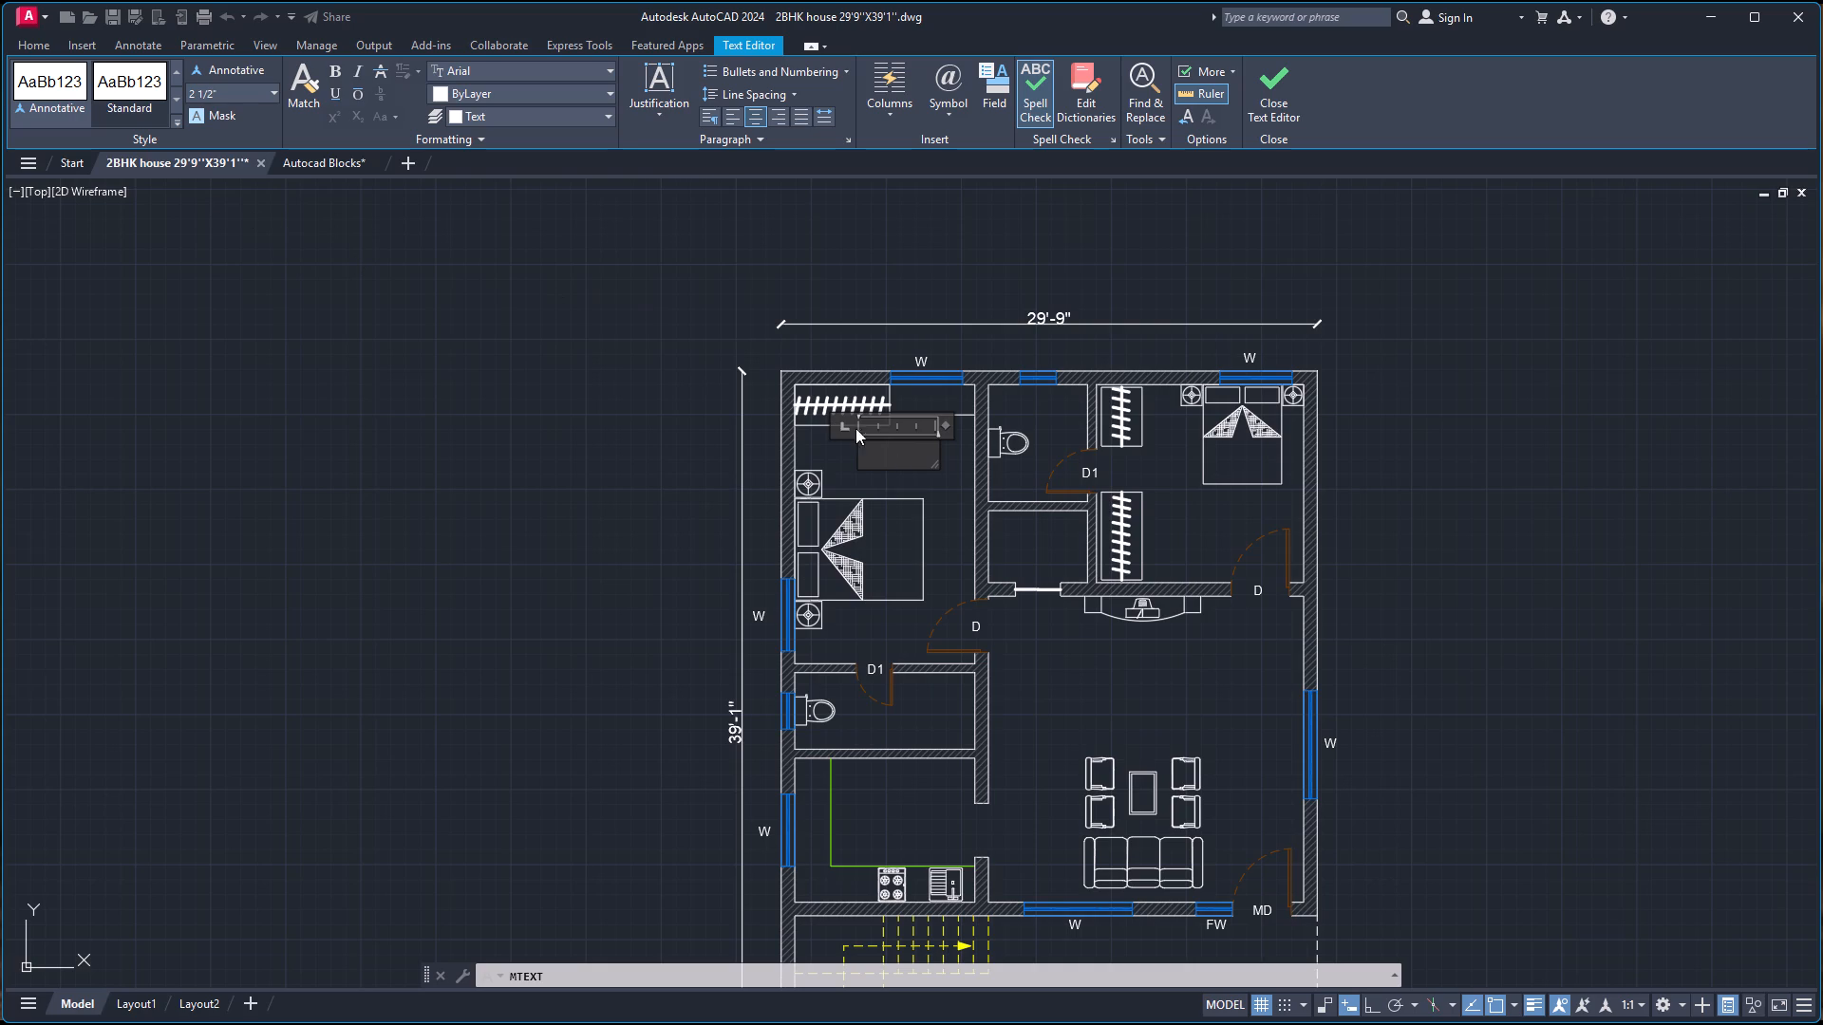
click(901, 448)
key(BackSpace)
key(BackSpace)
click(749, 119)
Enter the master bedroom label "M-BEDROOM" with "10'-0''X15'-6''" on a second line and finish the text.
key(m)
key(minus)
text(BEDROOM)
key(Return)
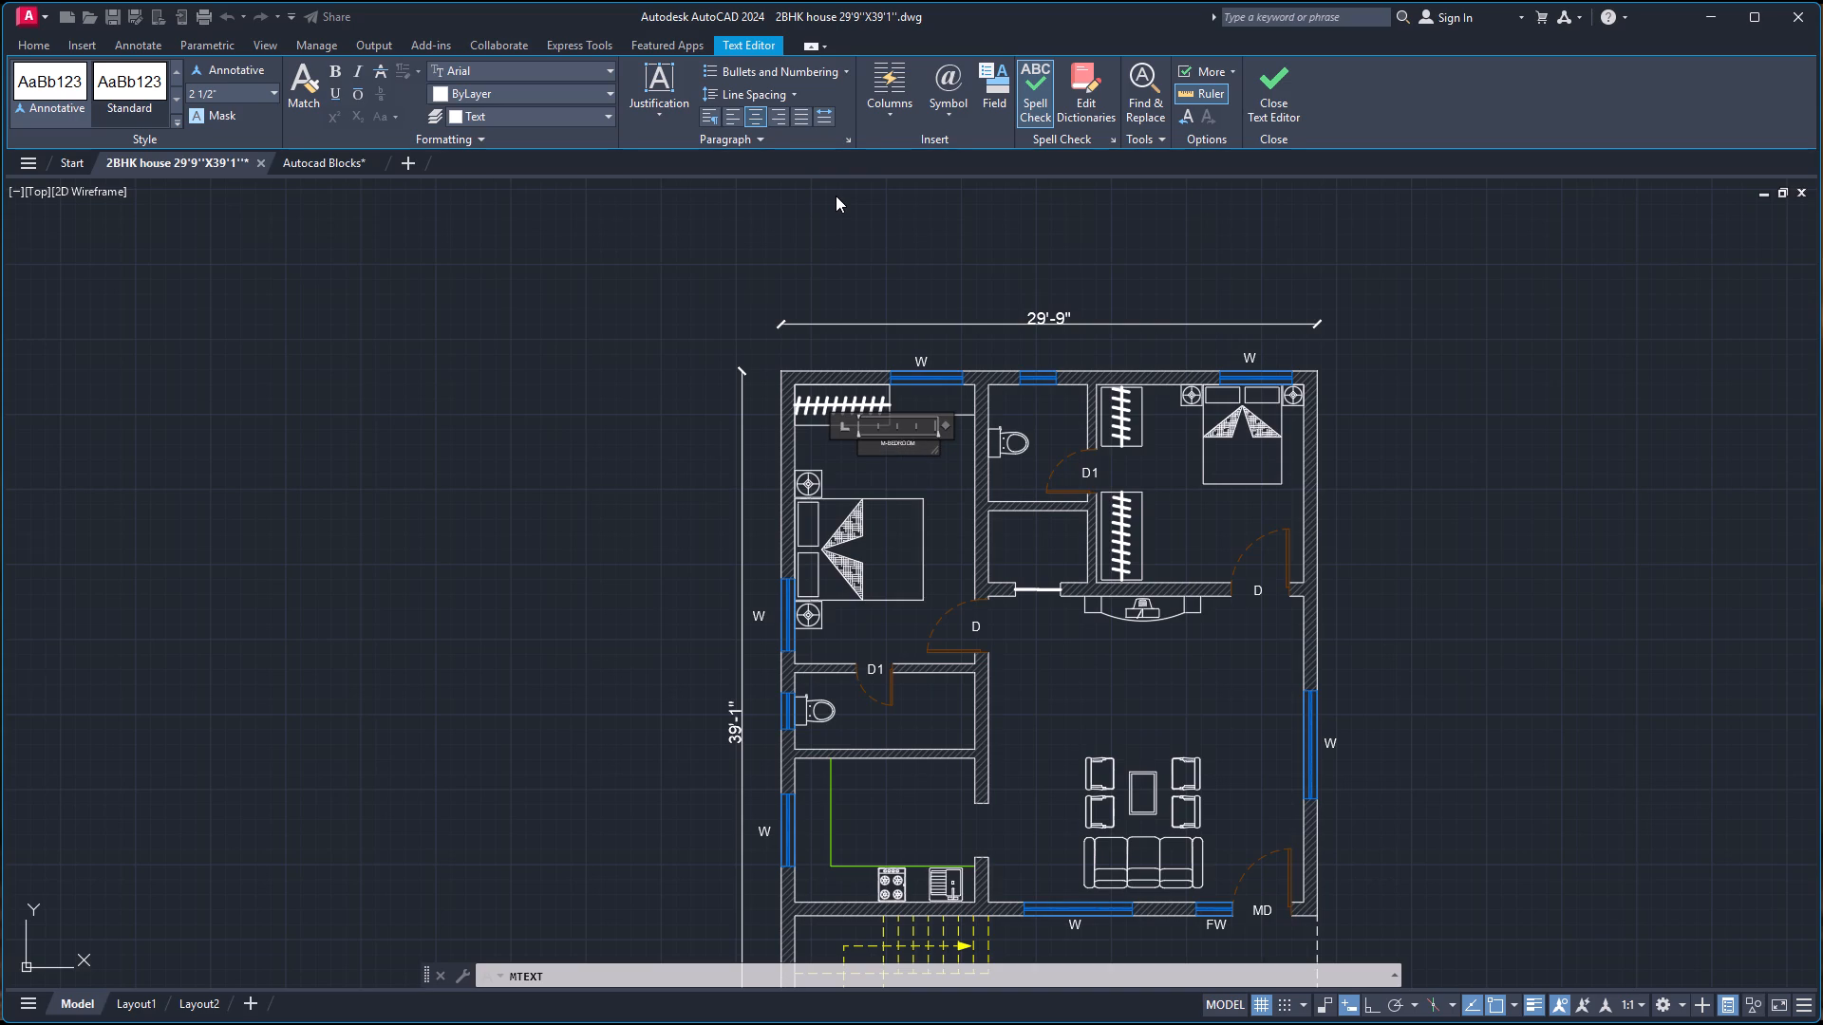
text(10'-0''X)
text(15'-)
text(6;)
key(BackSpace)
text('')
click(920, 467)
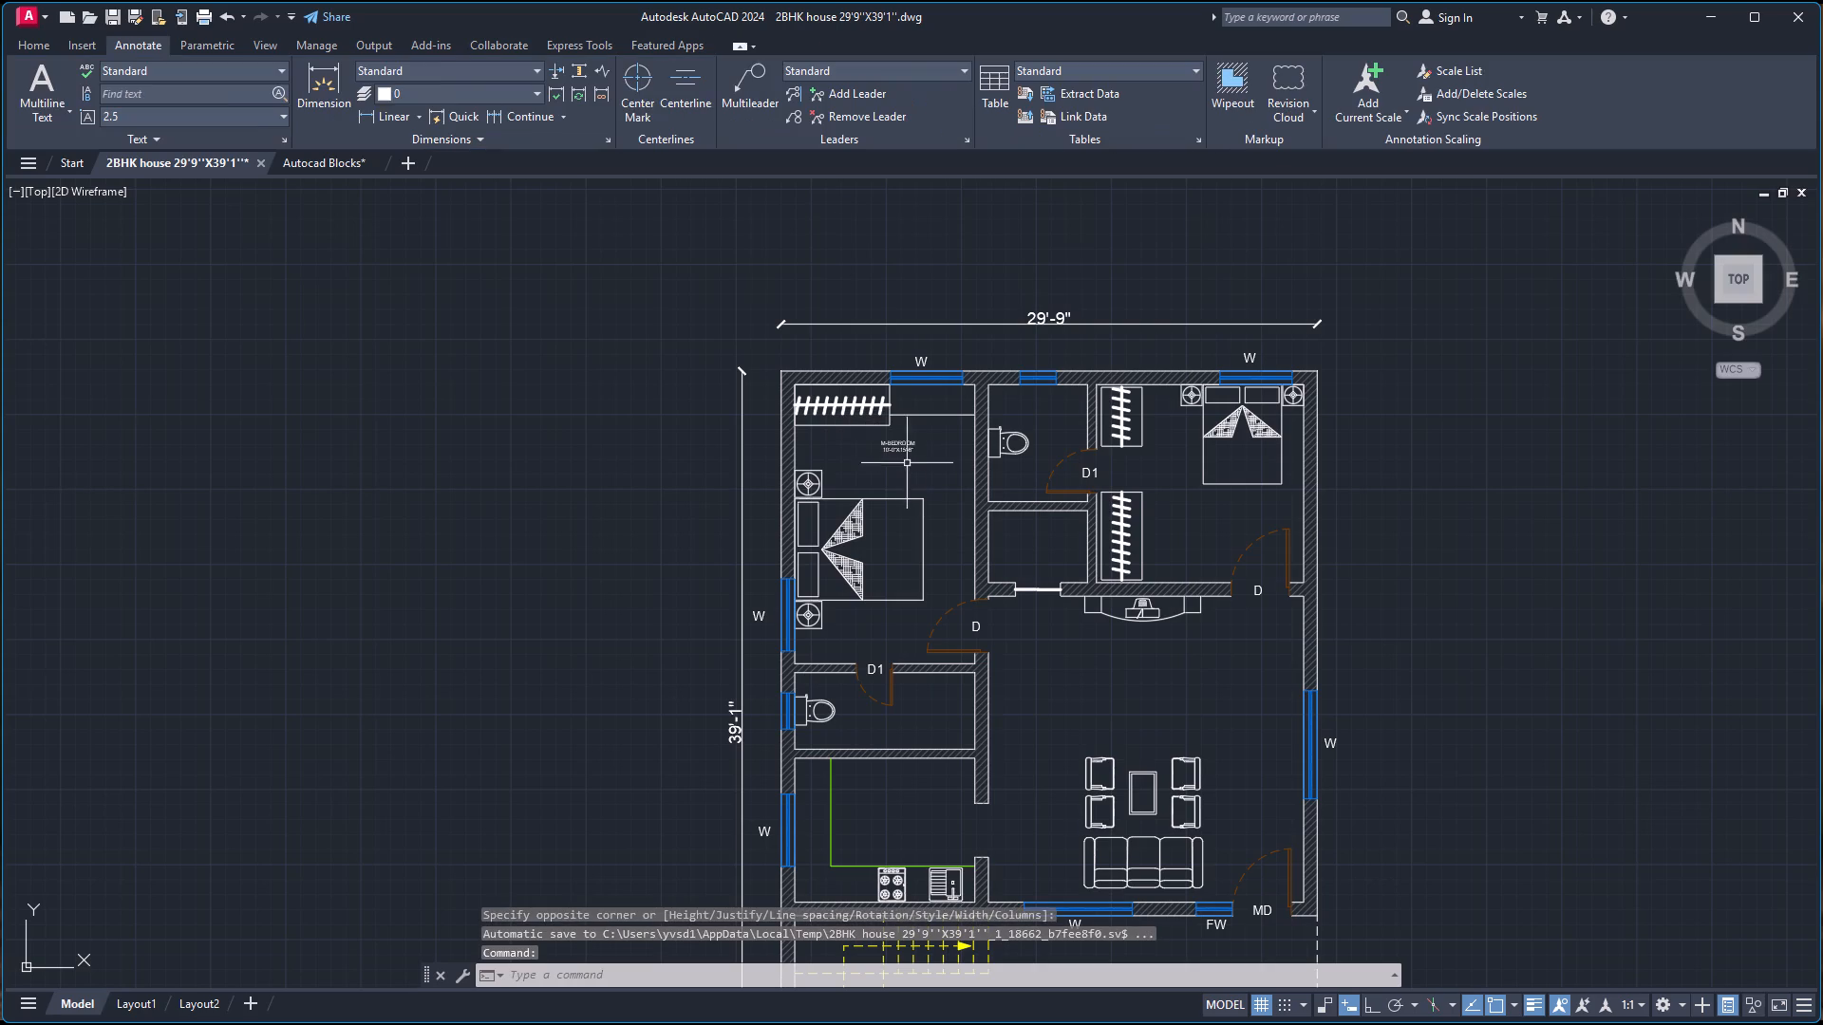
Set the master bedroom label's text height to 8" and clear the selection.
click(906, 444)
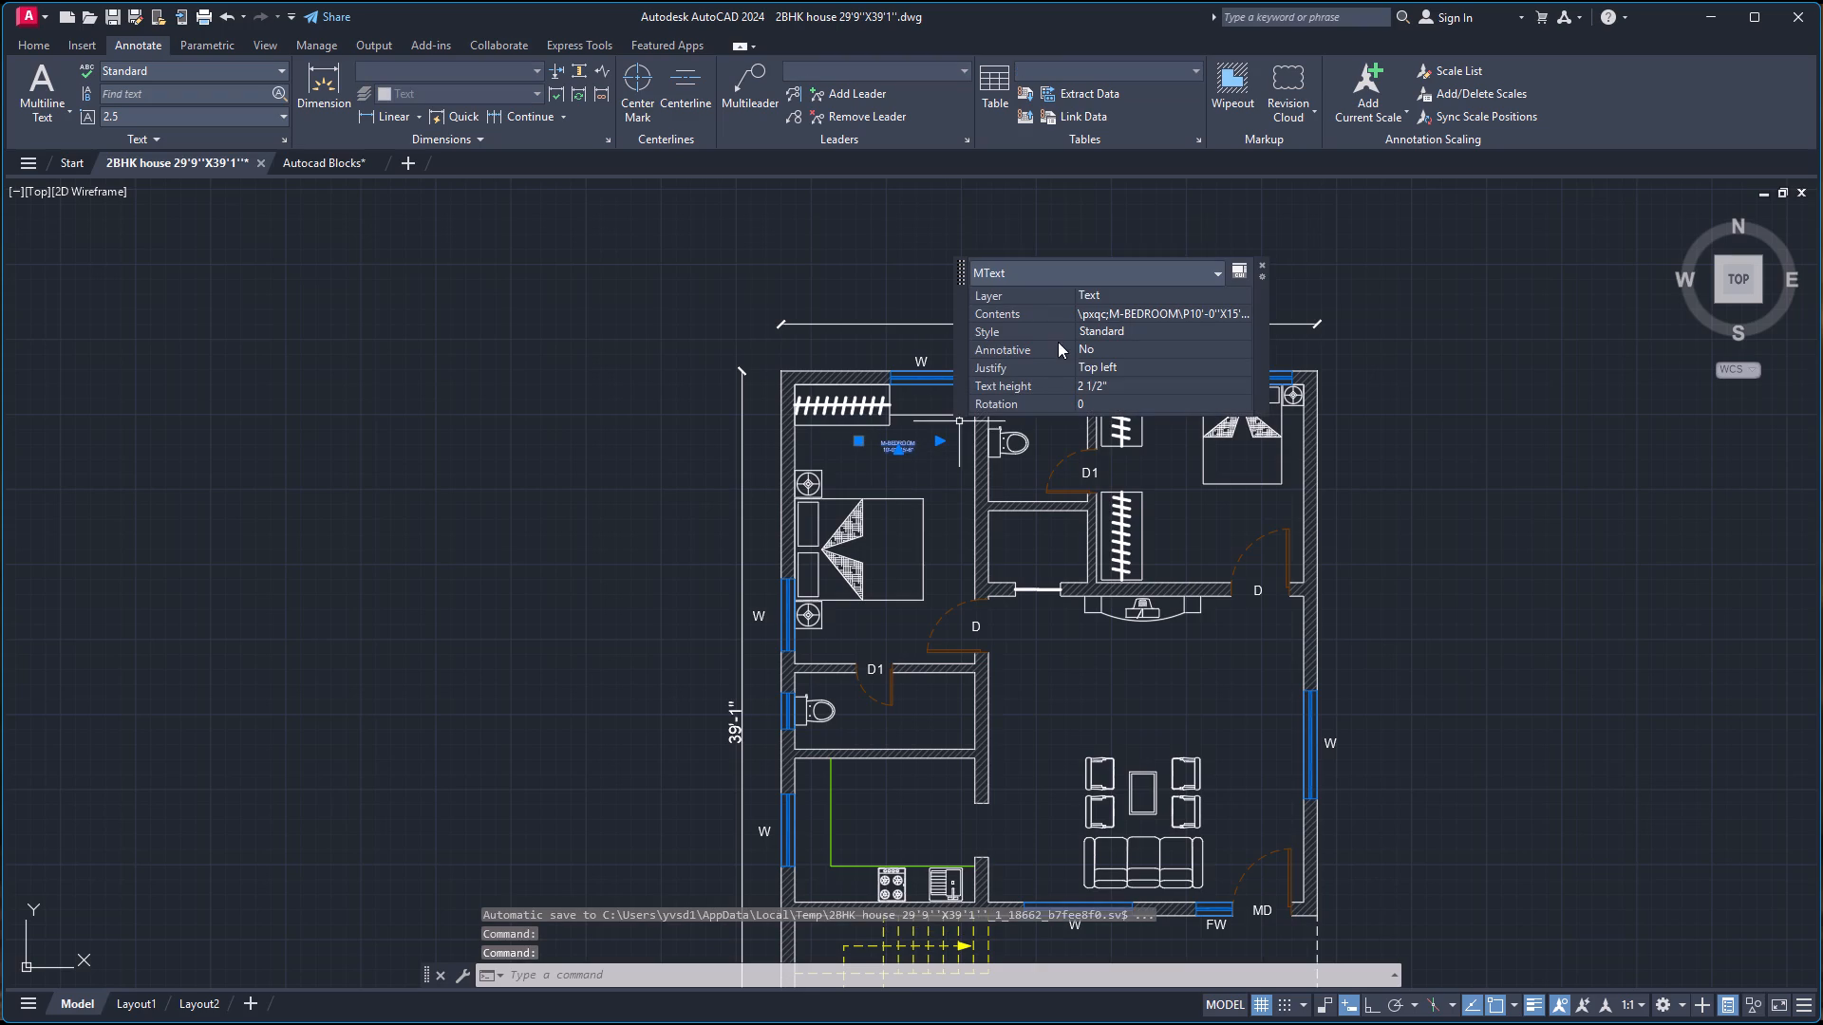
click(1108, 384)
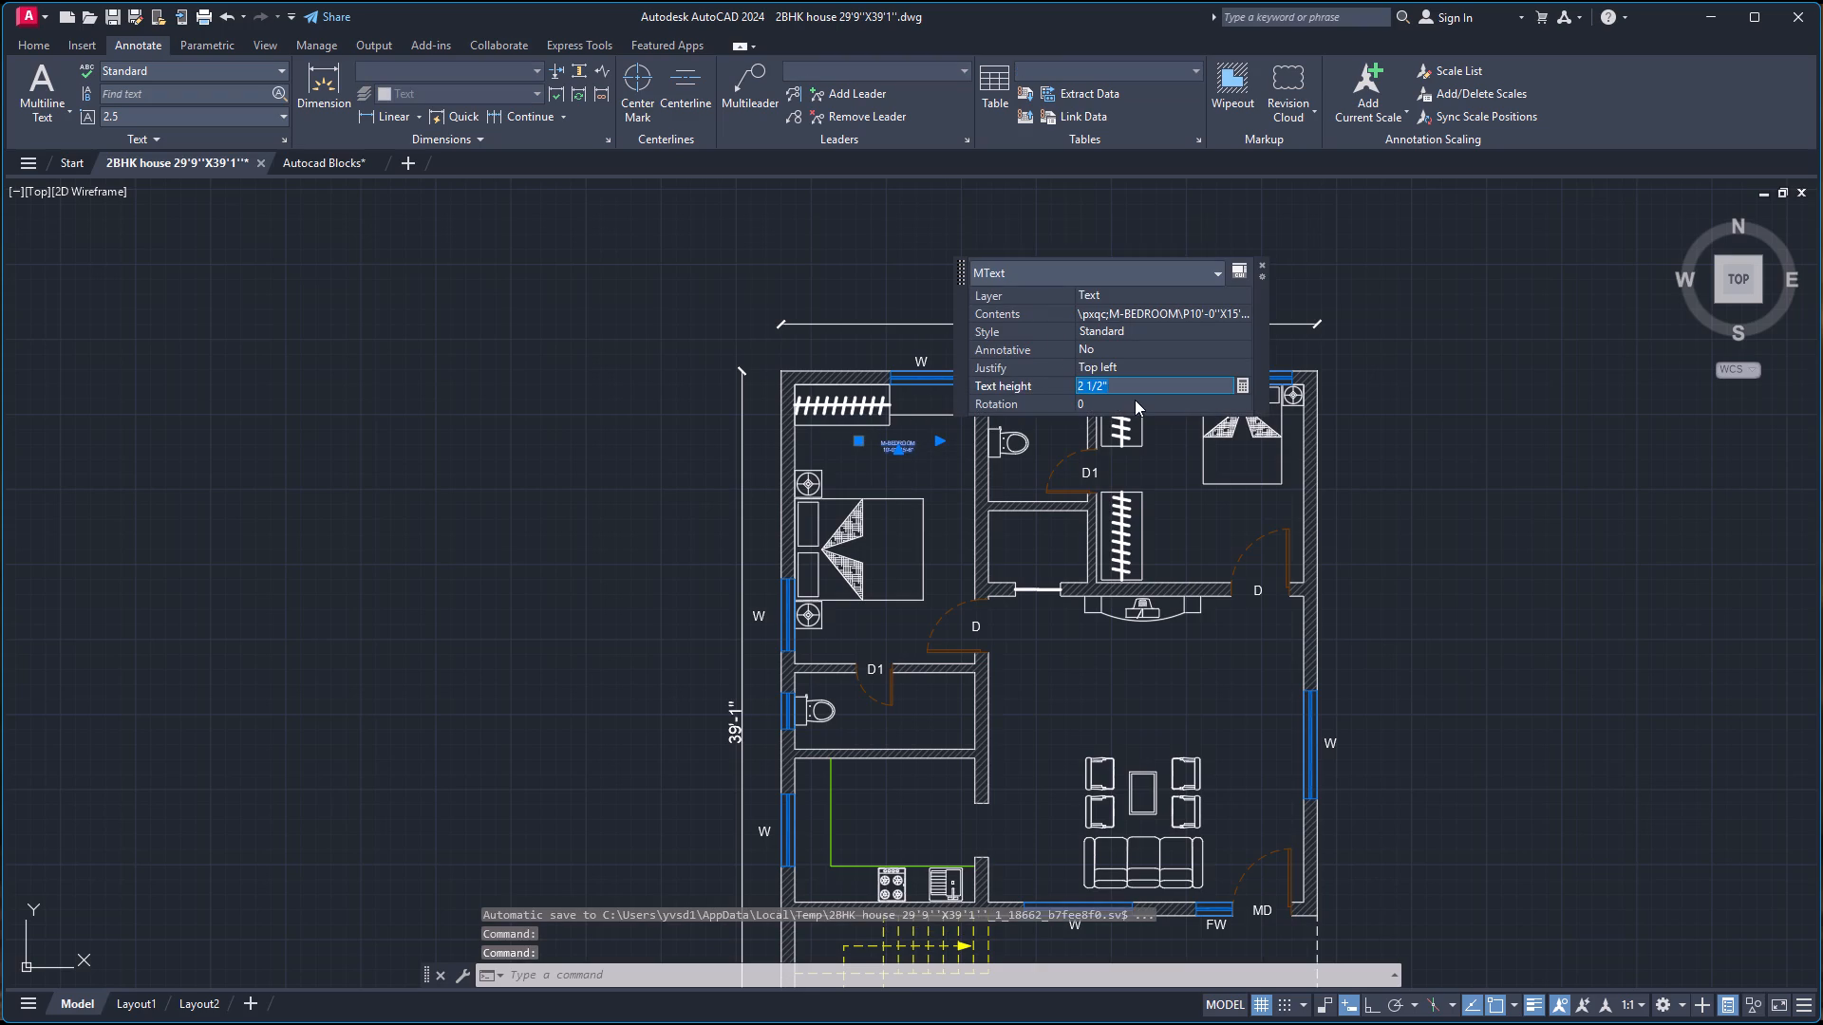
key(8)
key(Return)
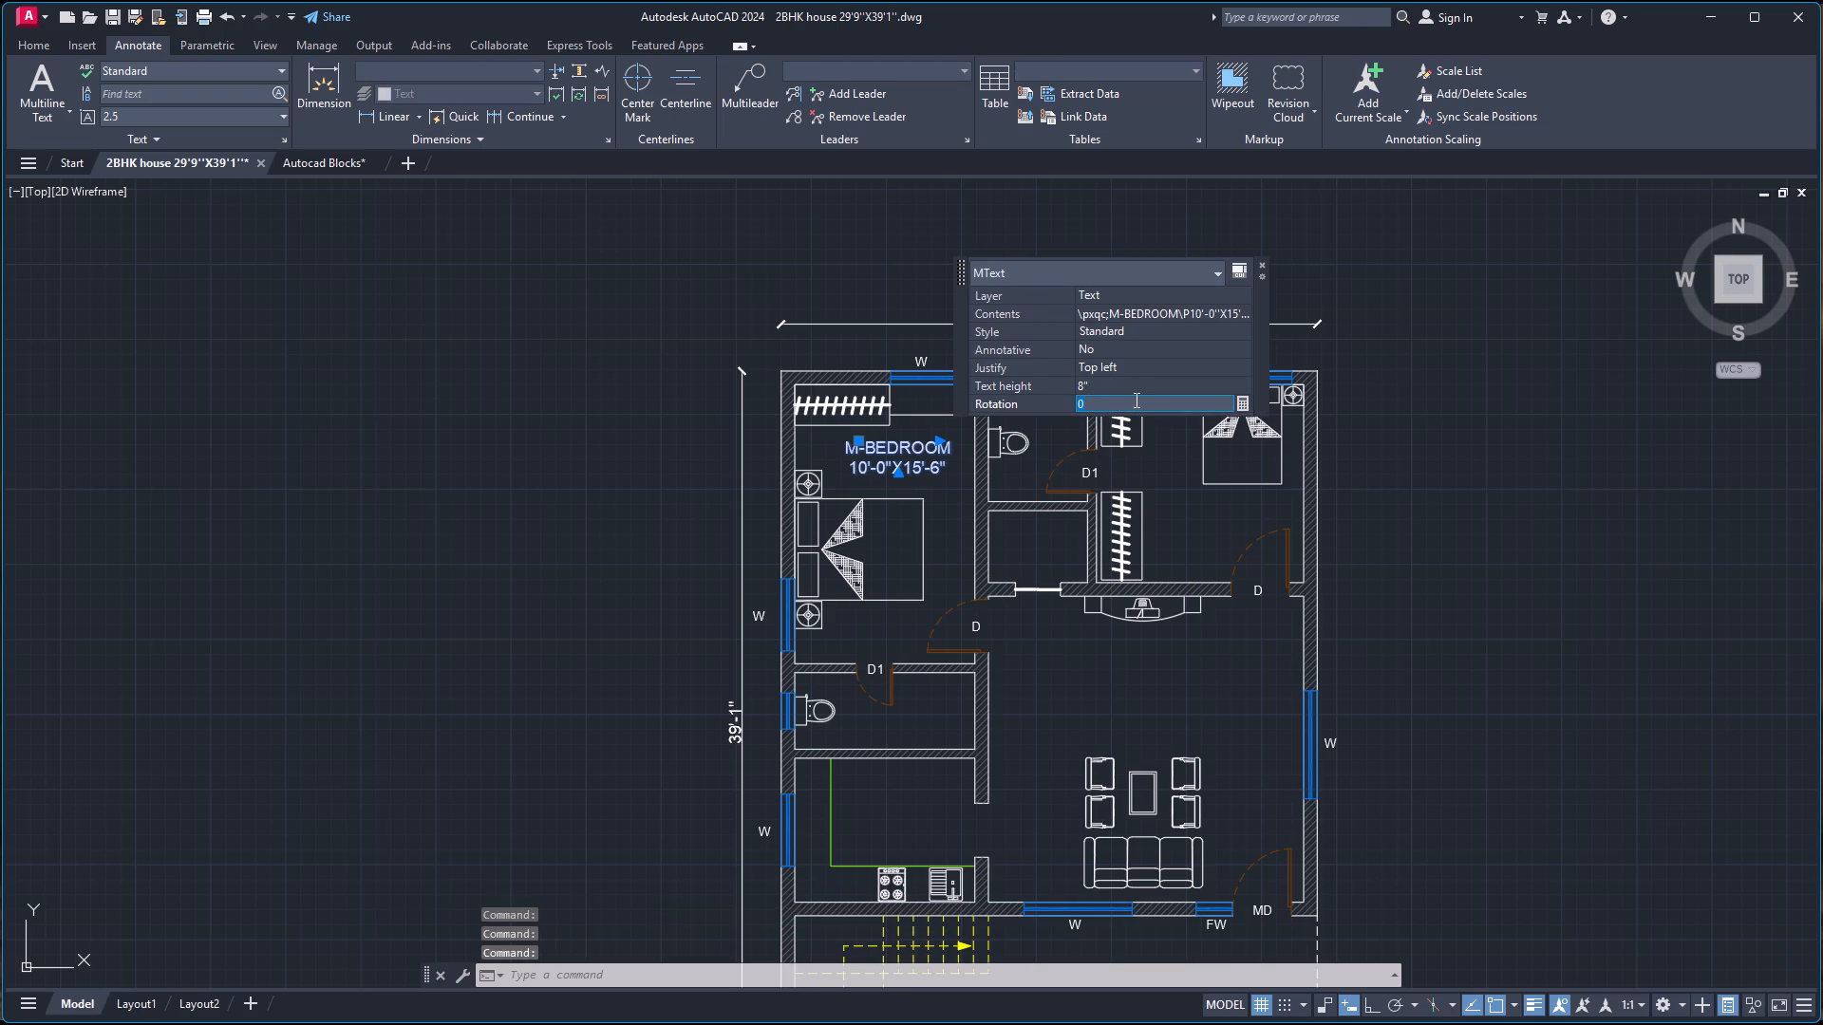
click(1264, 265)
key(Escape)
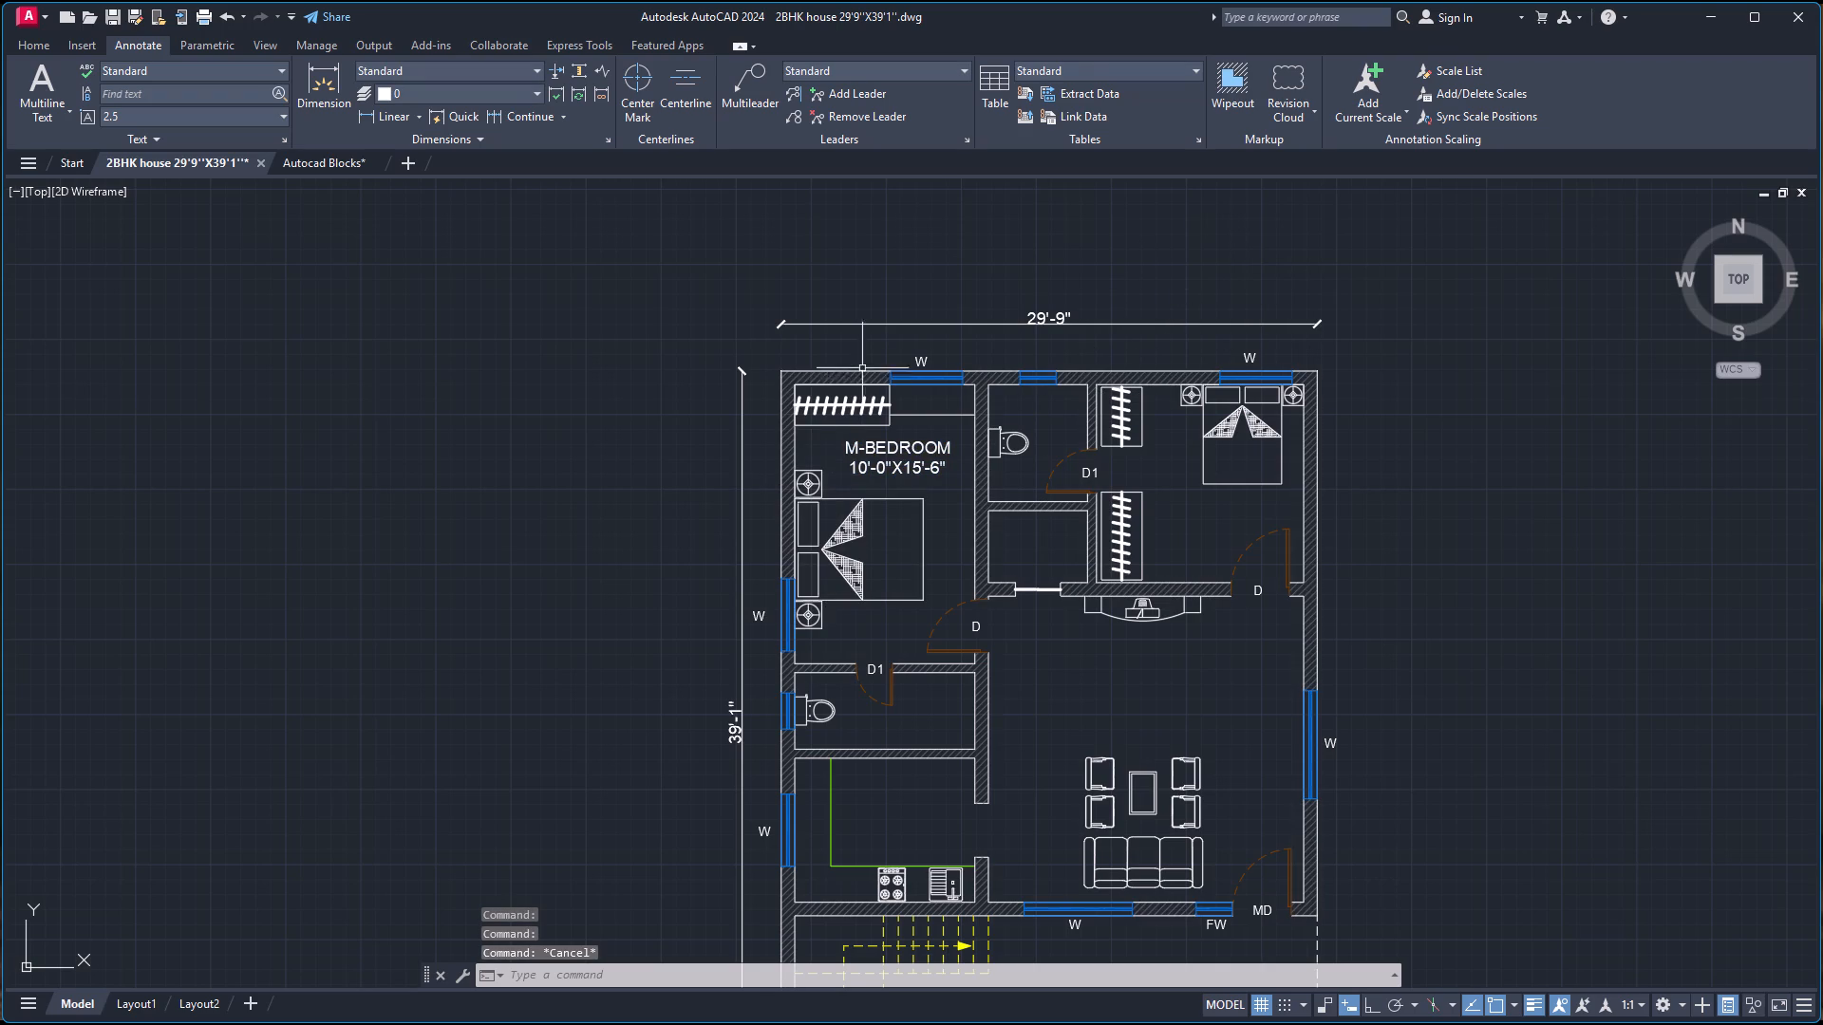
Preview the A3 PDF plot to check the new label, then close the plot setup without plotting.
text(PLOT)
key(Return)
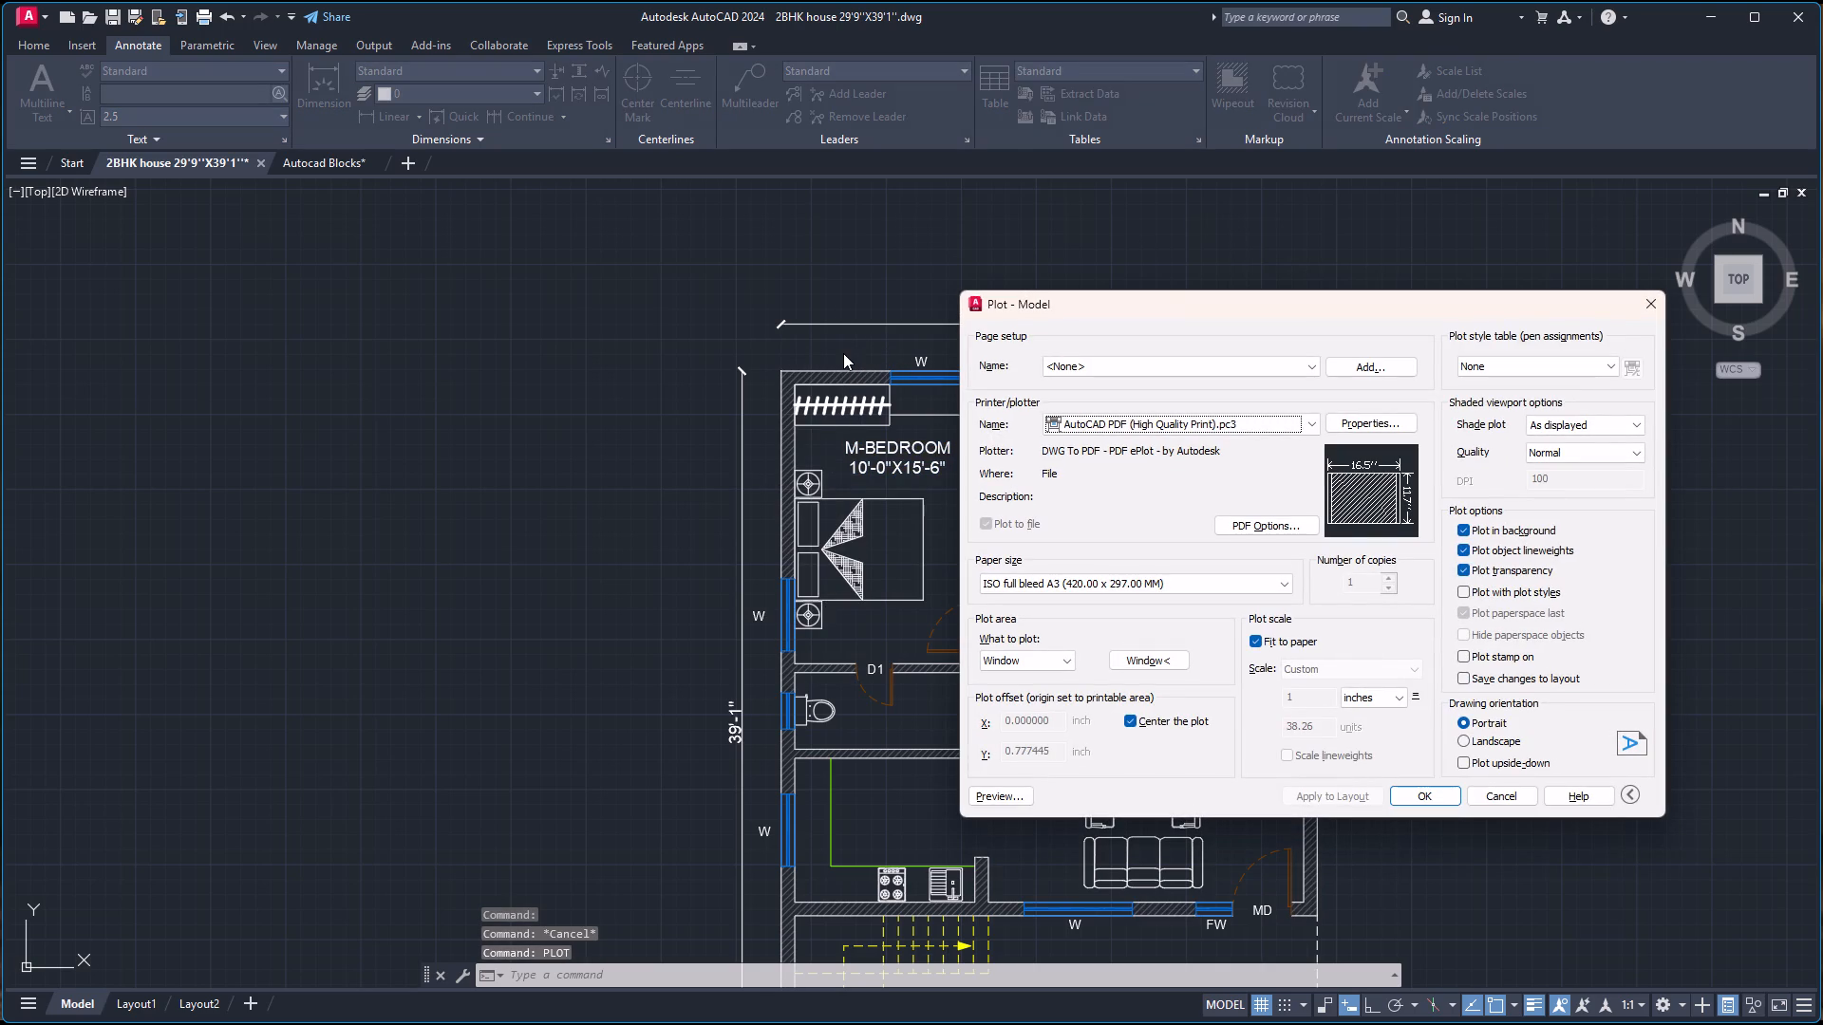
click(1004, 792)
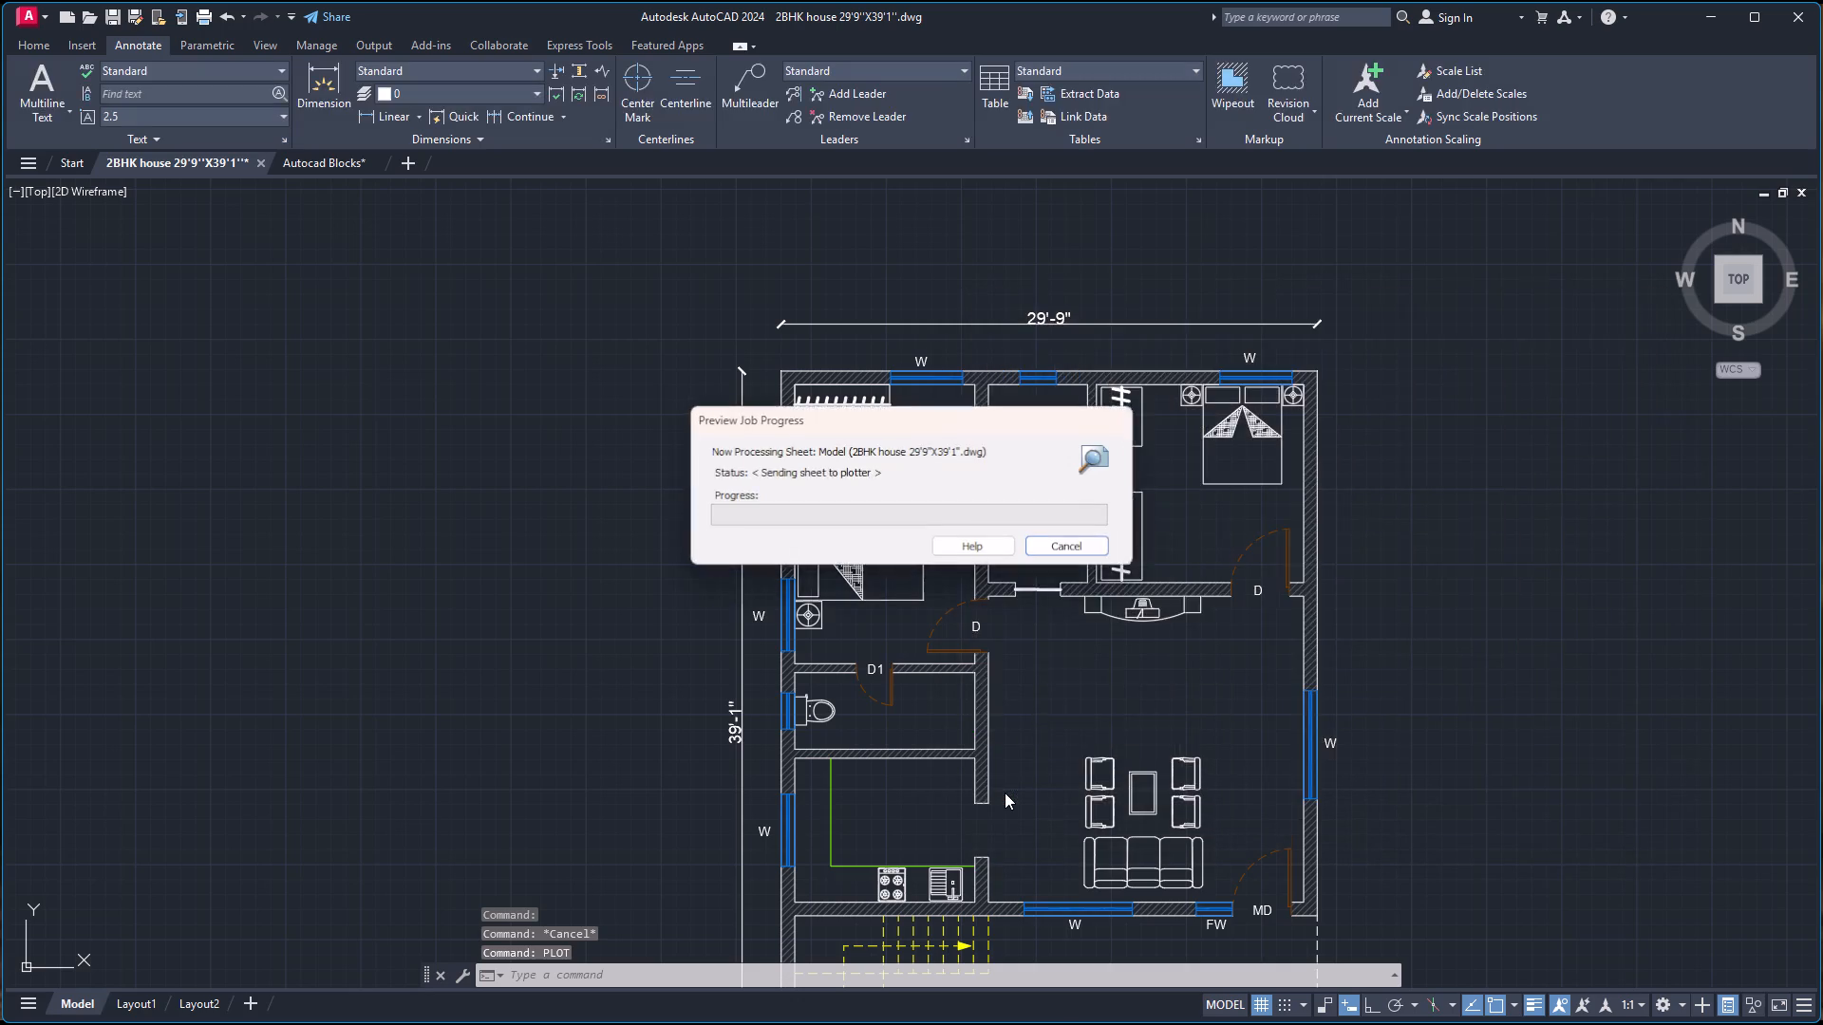
key(Escape)
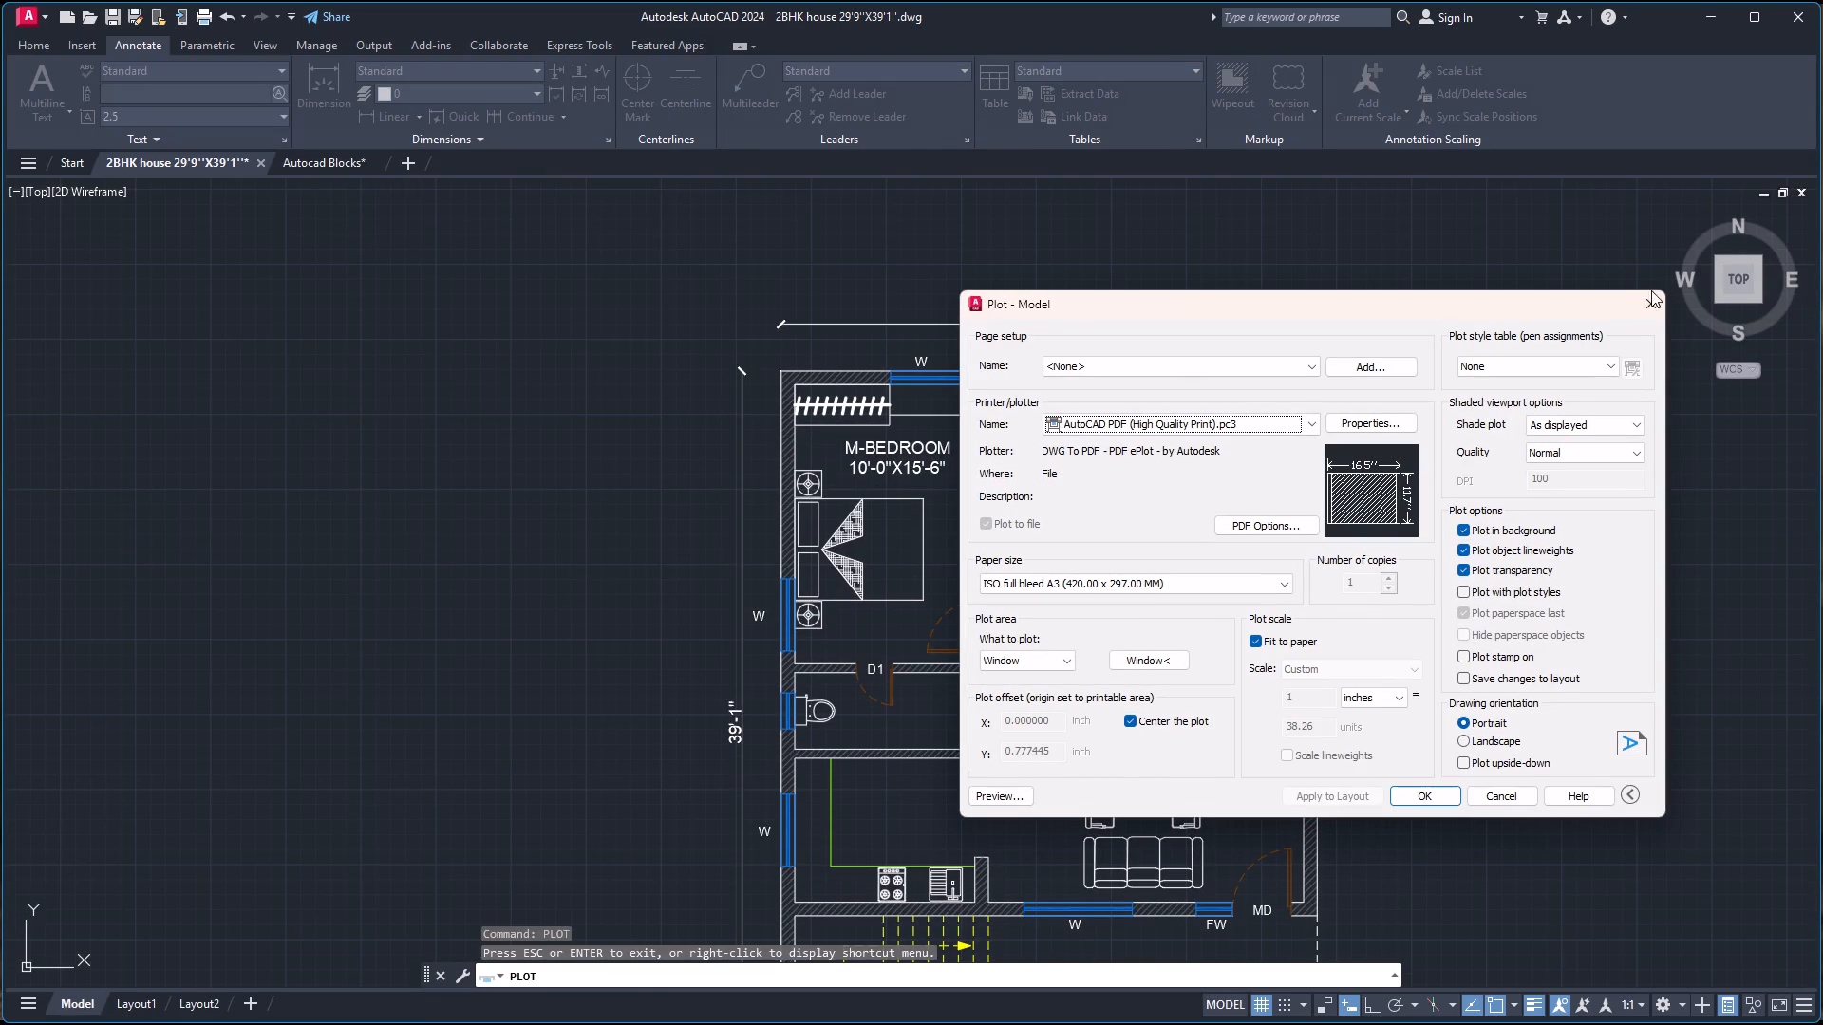
click(1650, 294)
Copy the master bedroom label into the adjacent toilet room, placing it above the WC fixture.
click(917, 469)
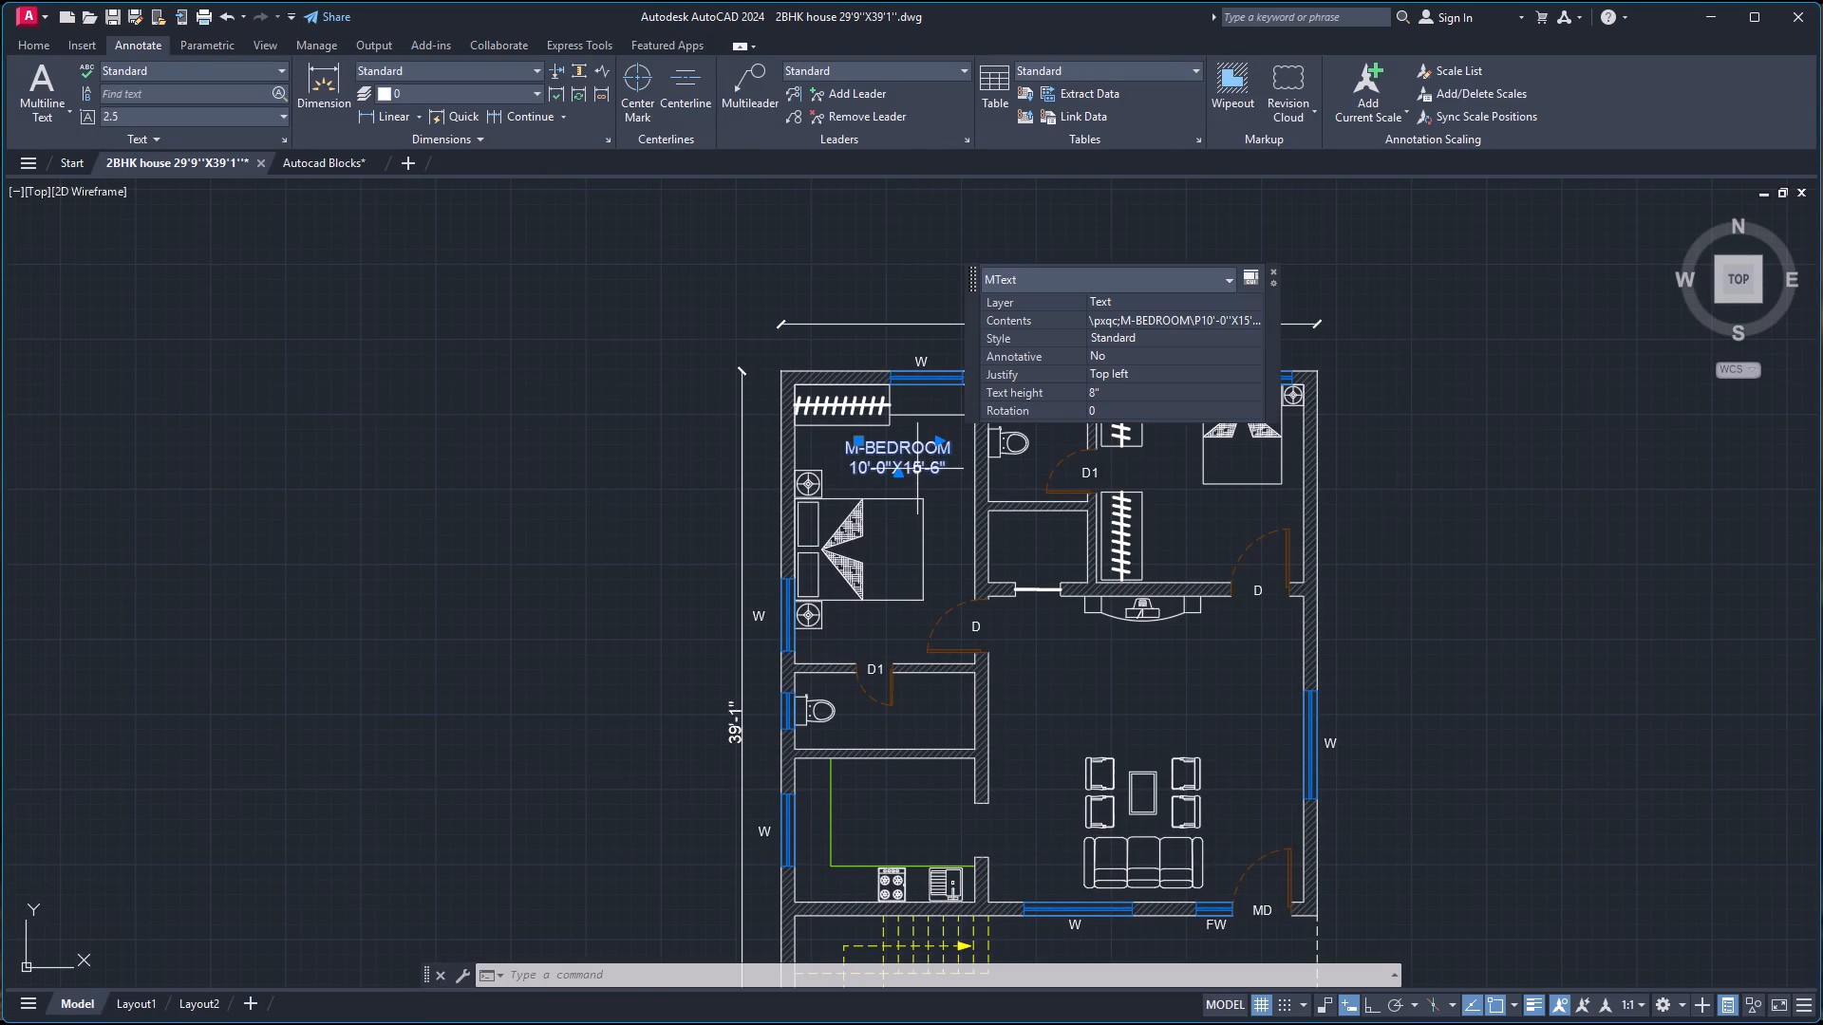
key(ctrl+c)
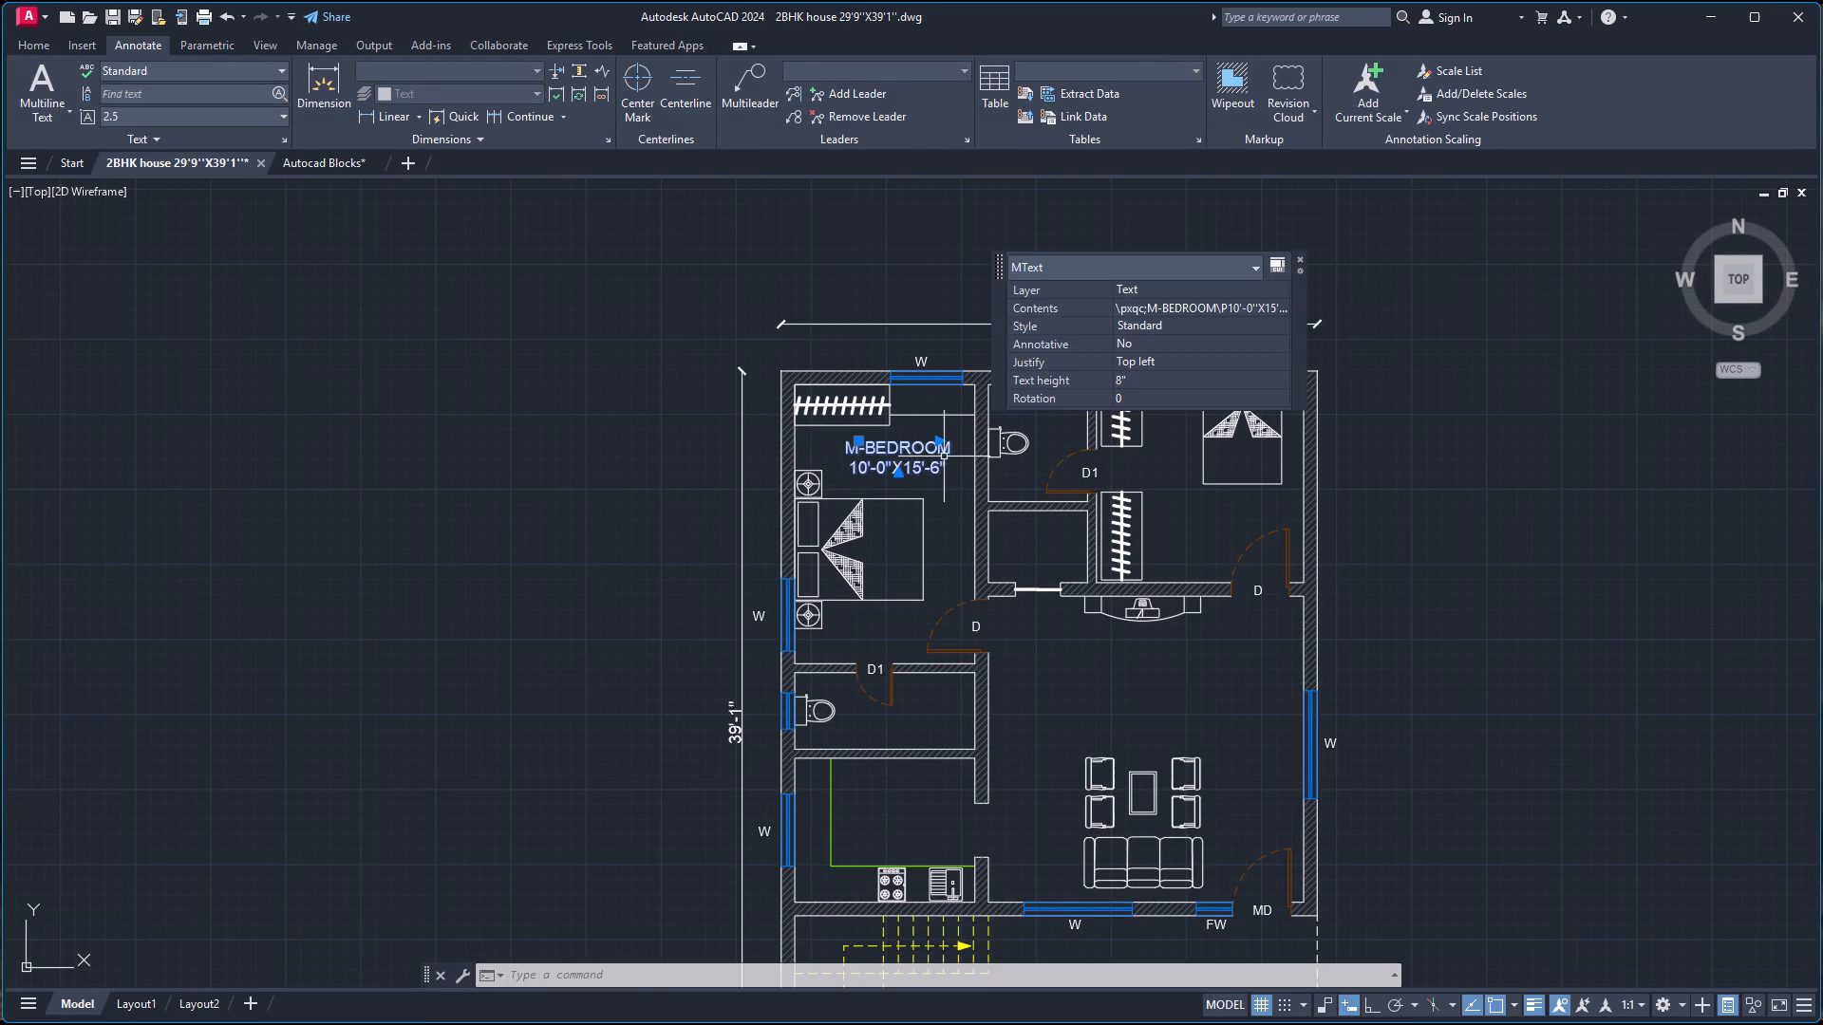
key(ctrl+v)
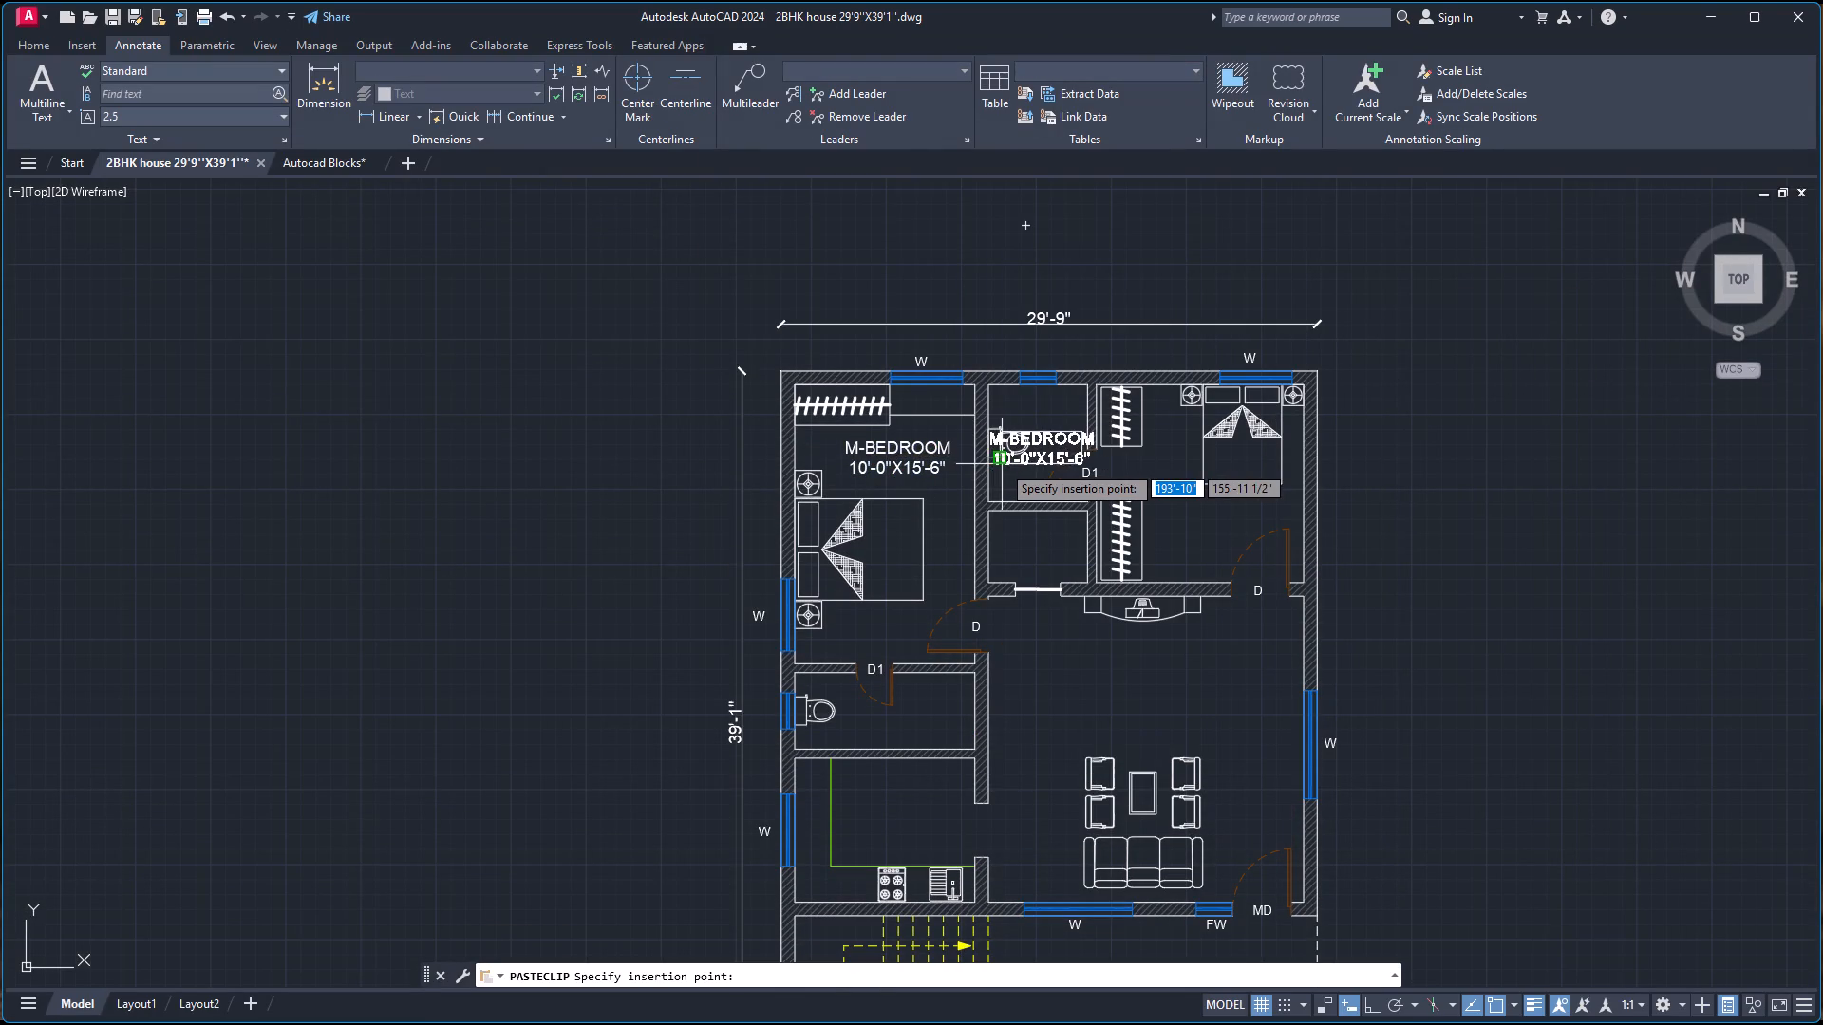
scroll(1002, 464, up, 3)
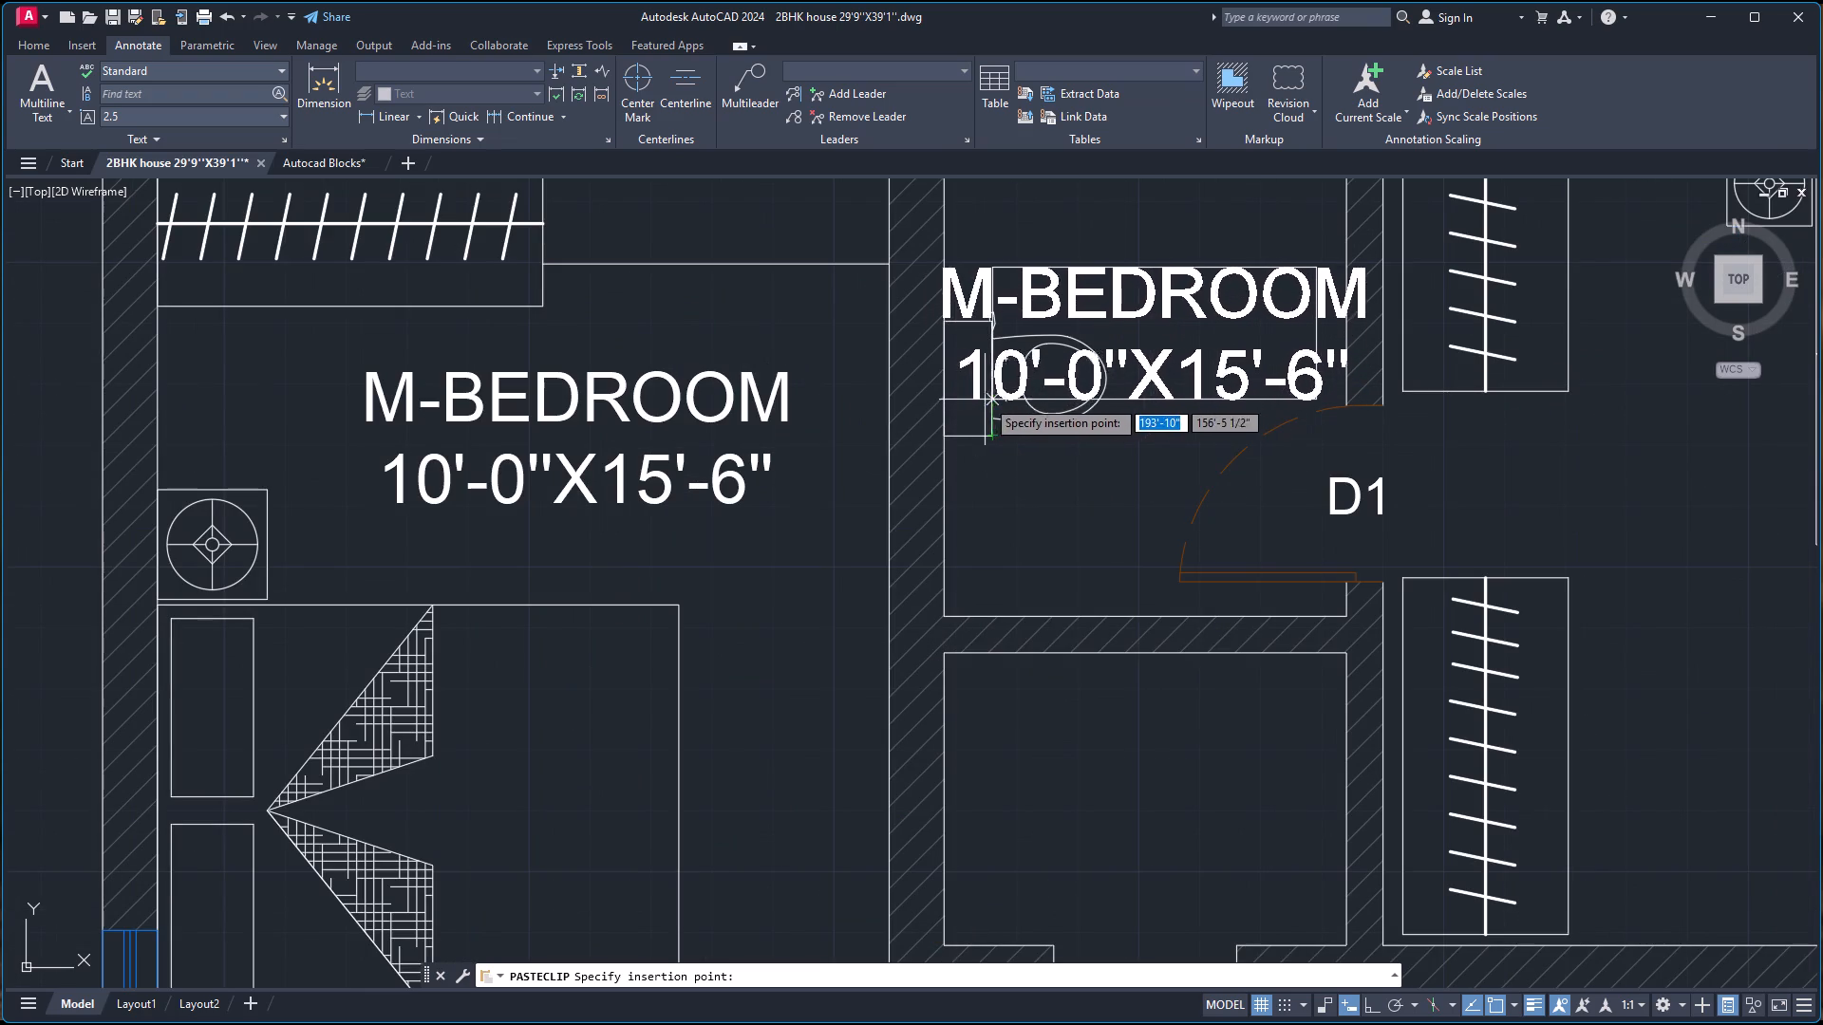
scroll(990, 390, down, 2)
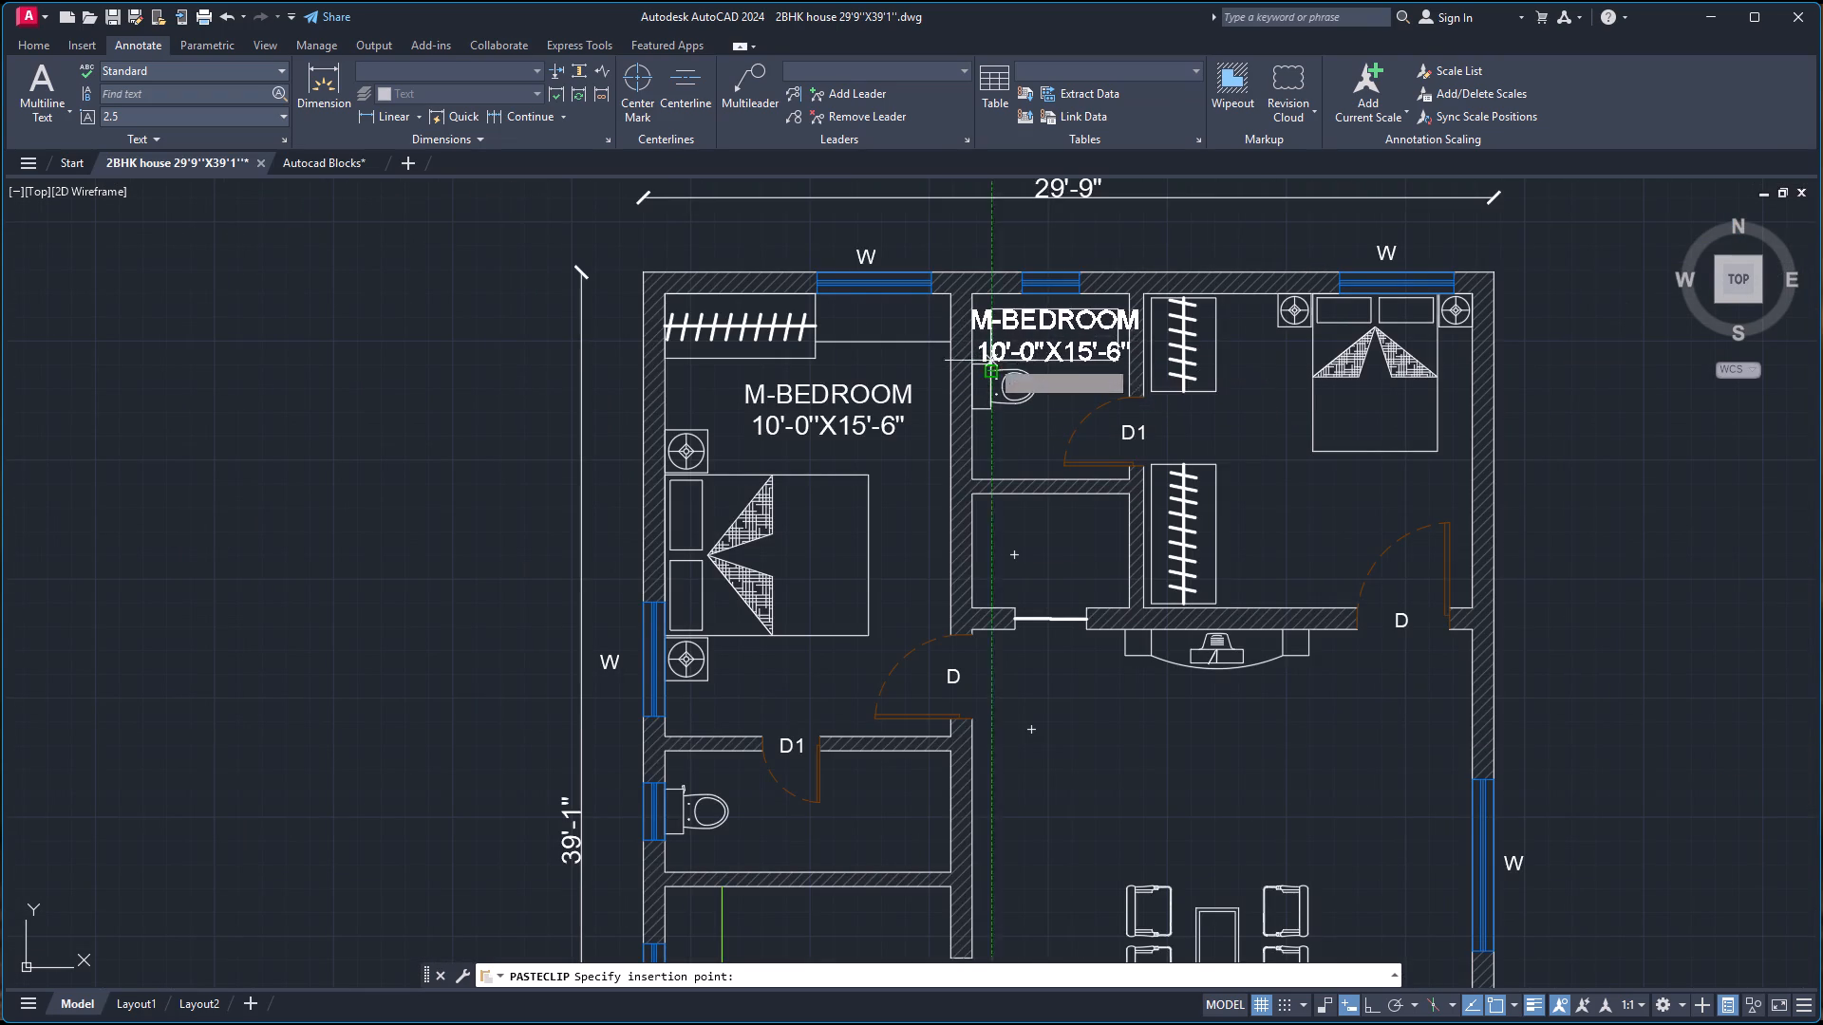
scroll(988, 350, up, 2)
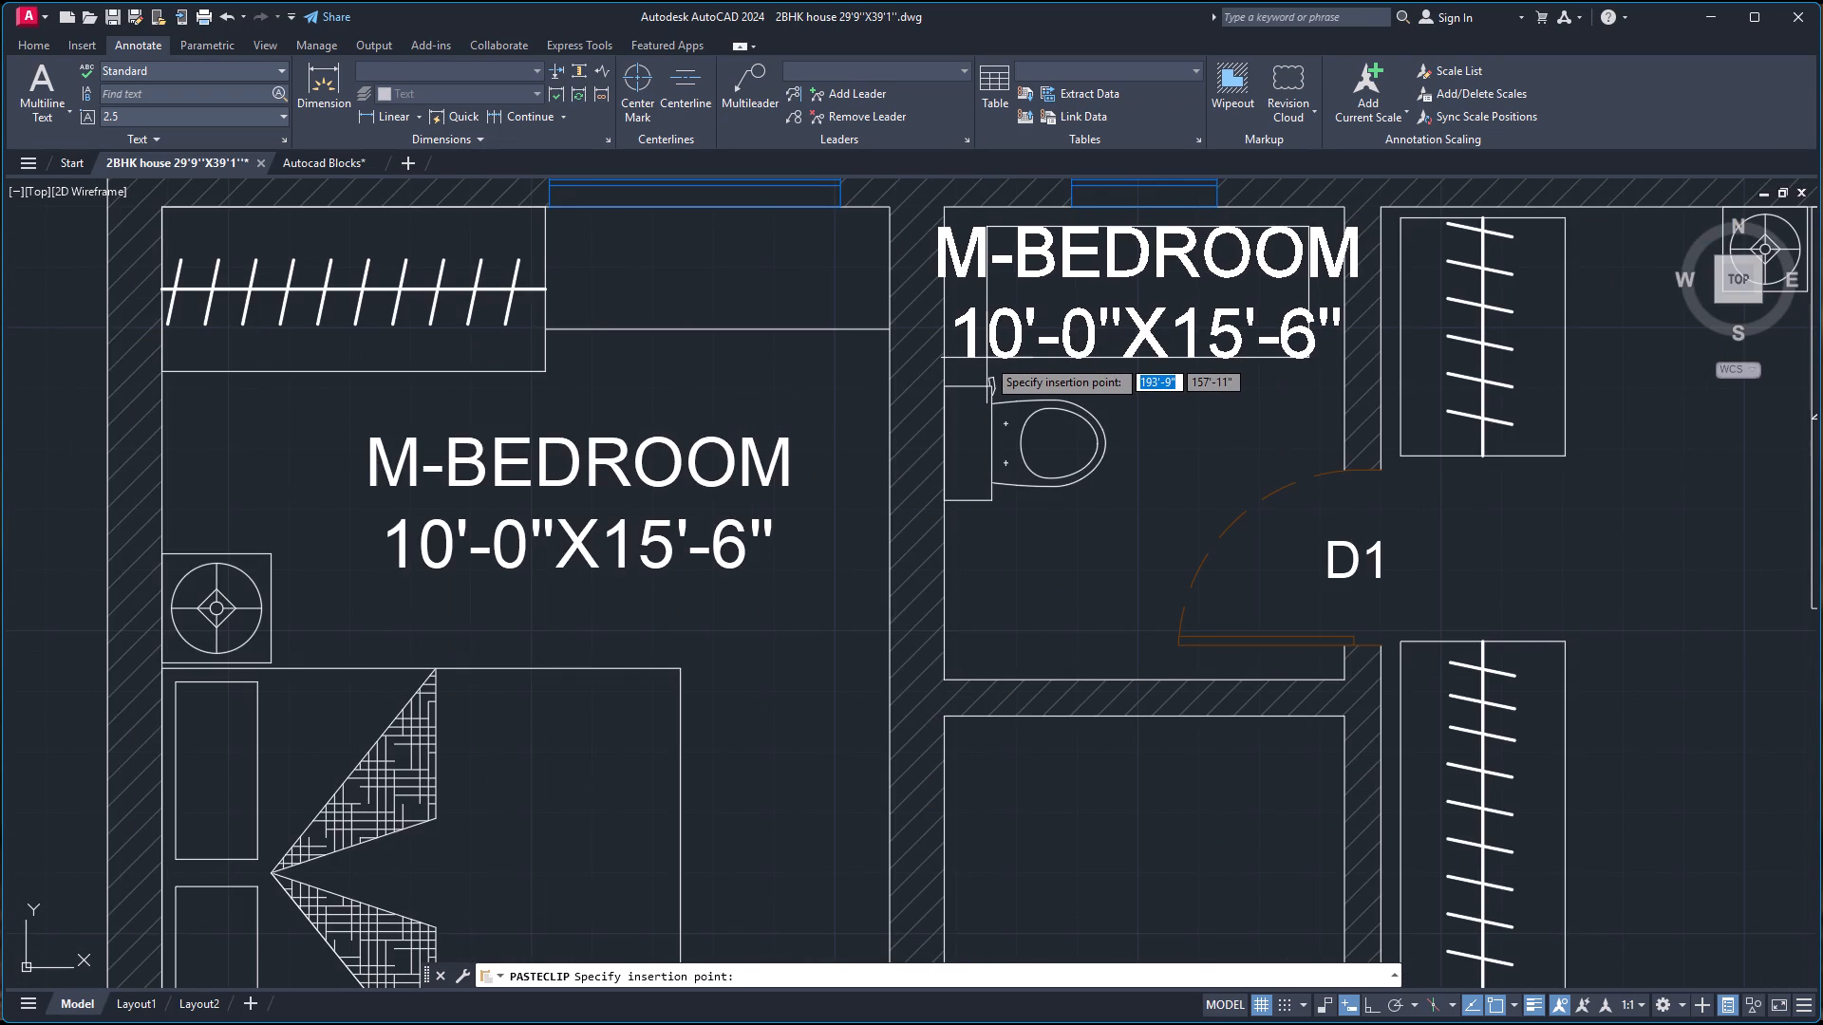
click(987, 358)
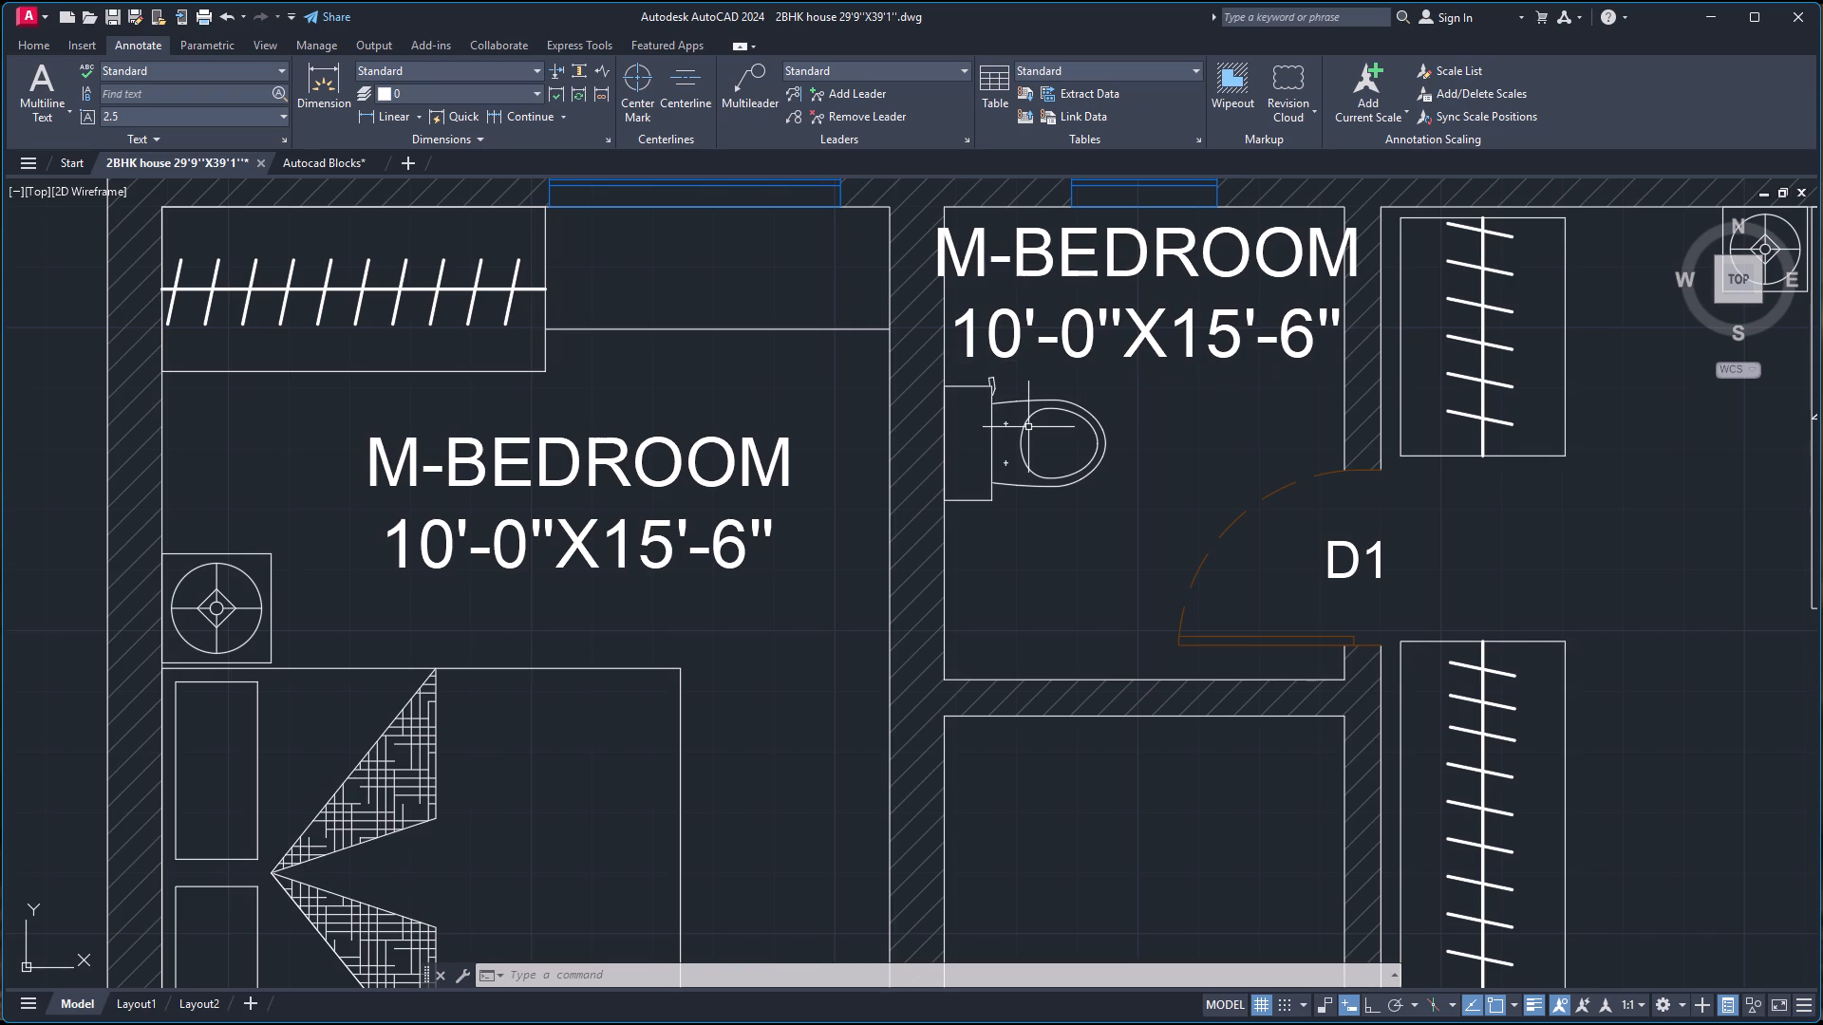
Set the master bedroom label's text height to 6" and copy the label to the clipboard.
click(657, 435)
click(839, 358)
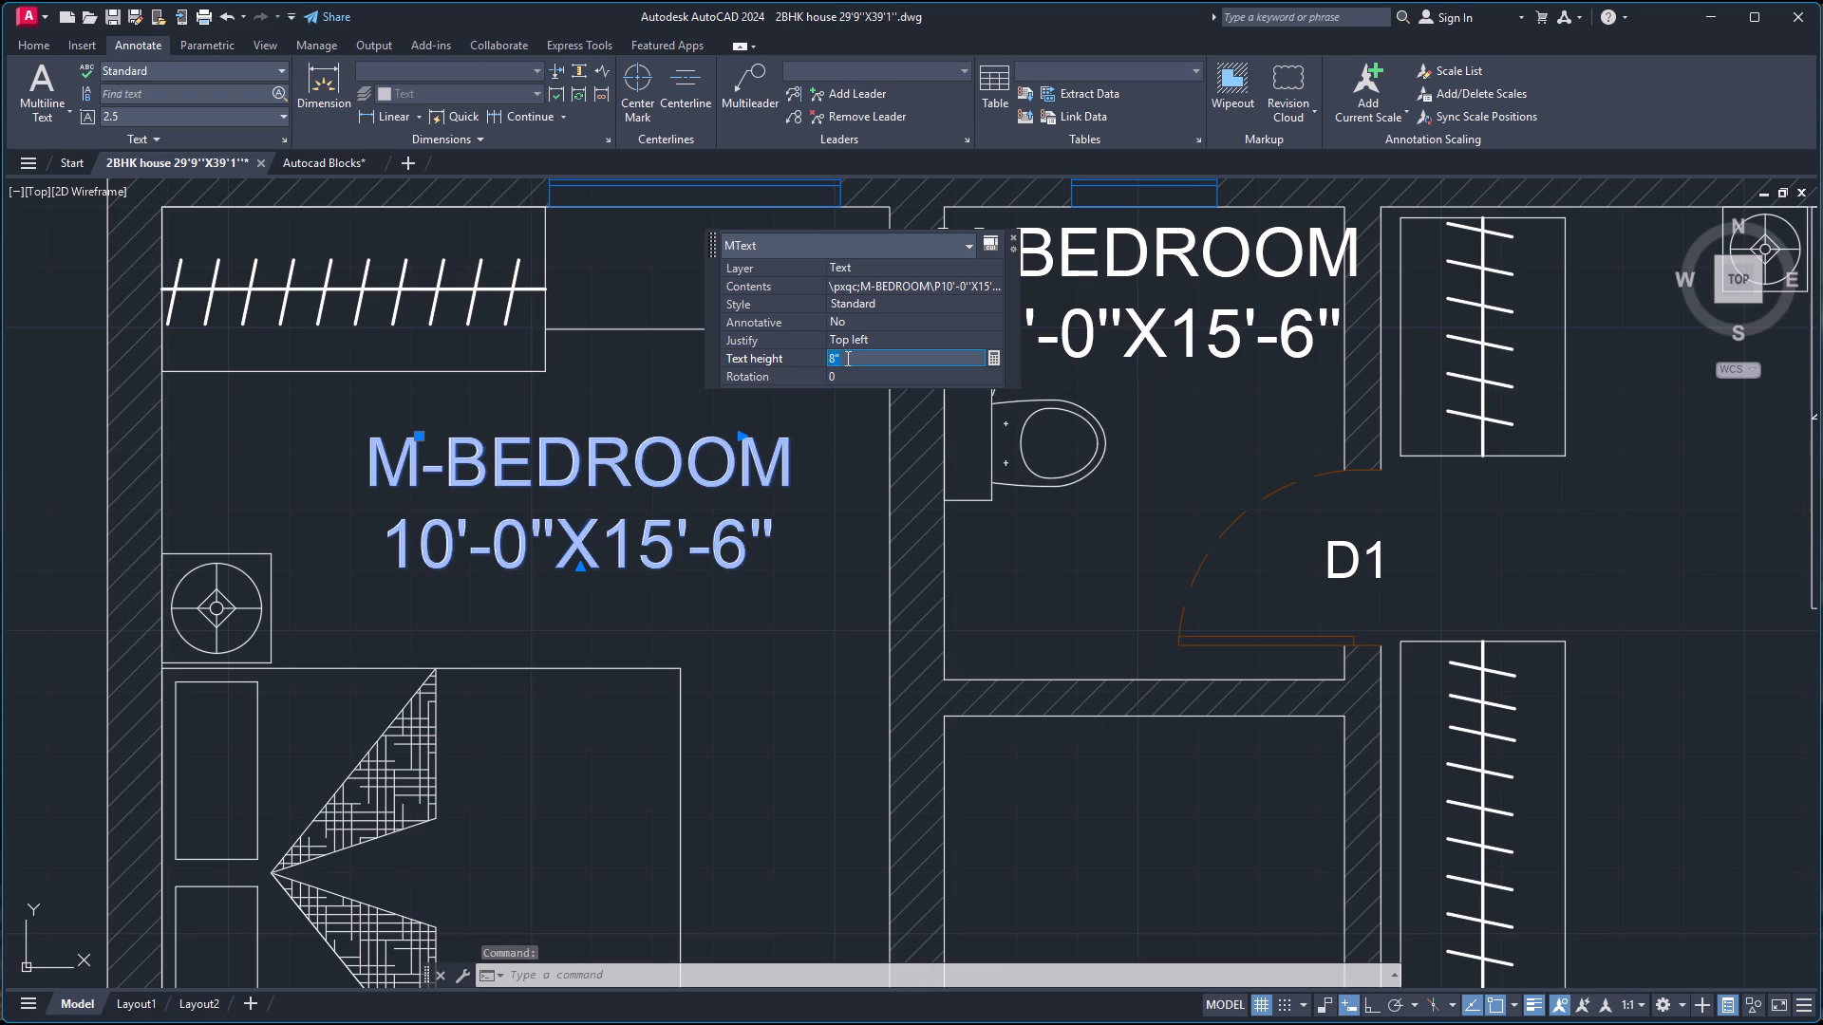
key(6)
key(Return)
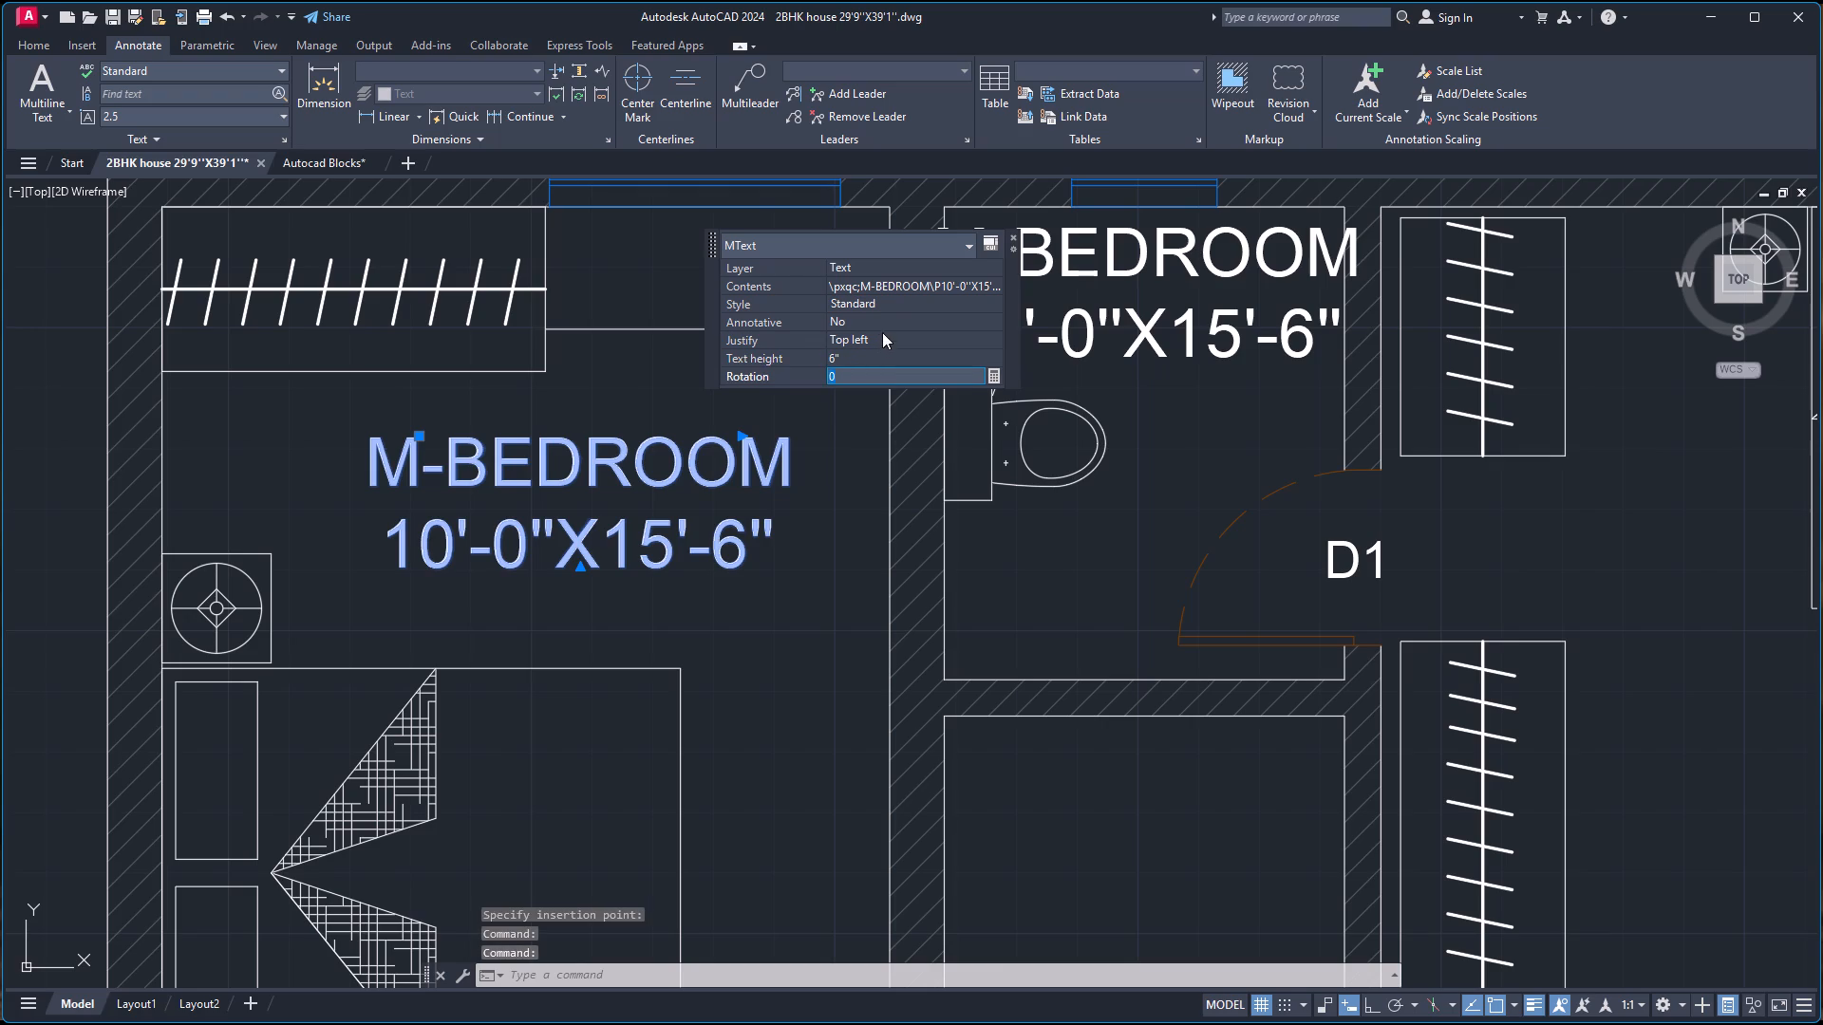
key(ctrl+c)
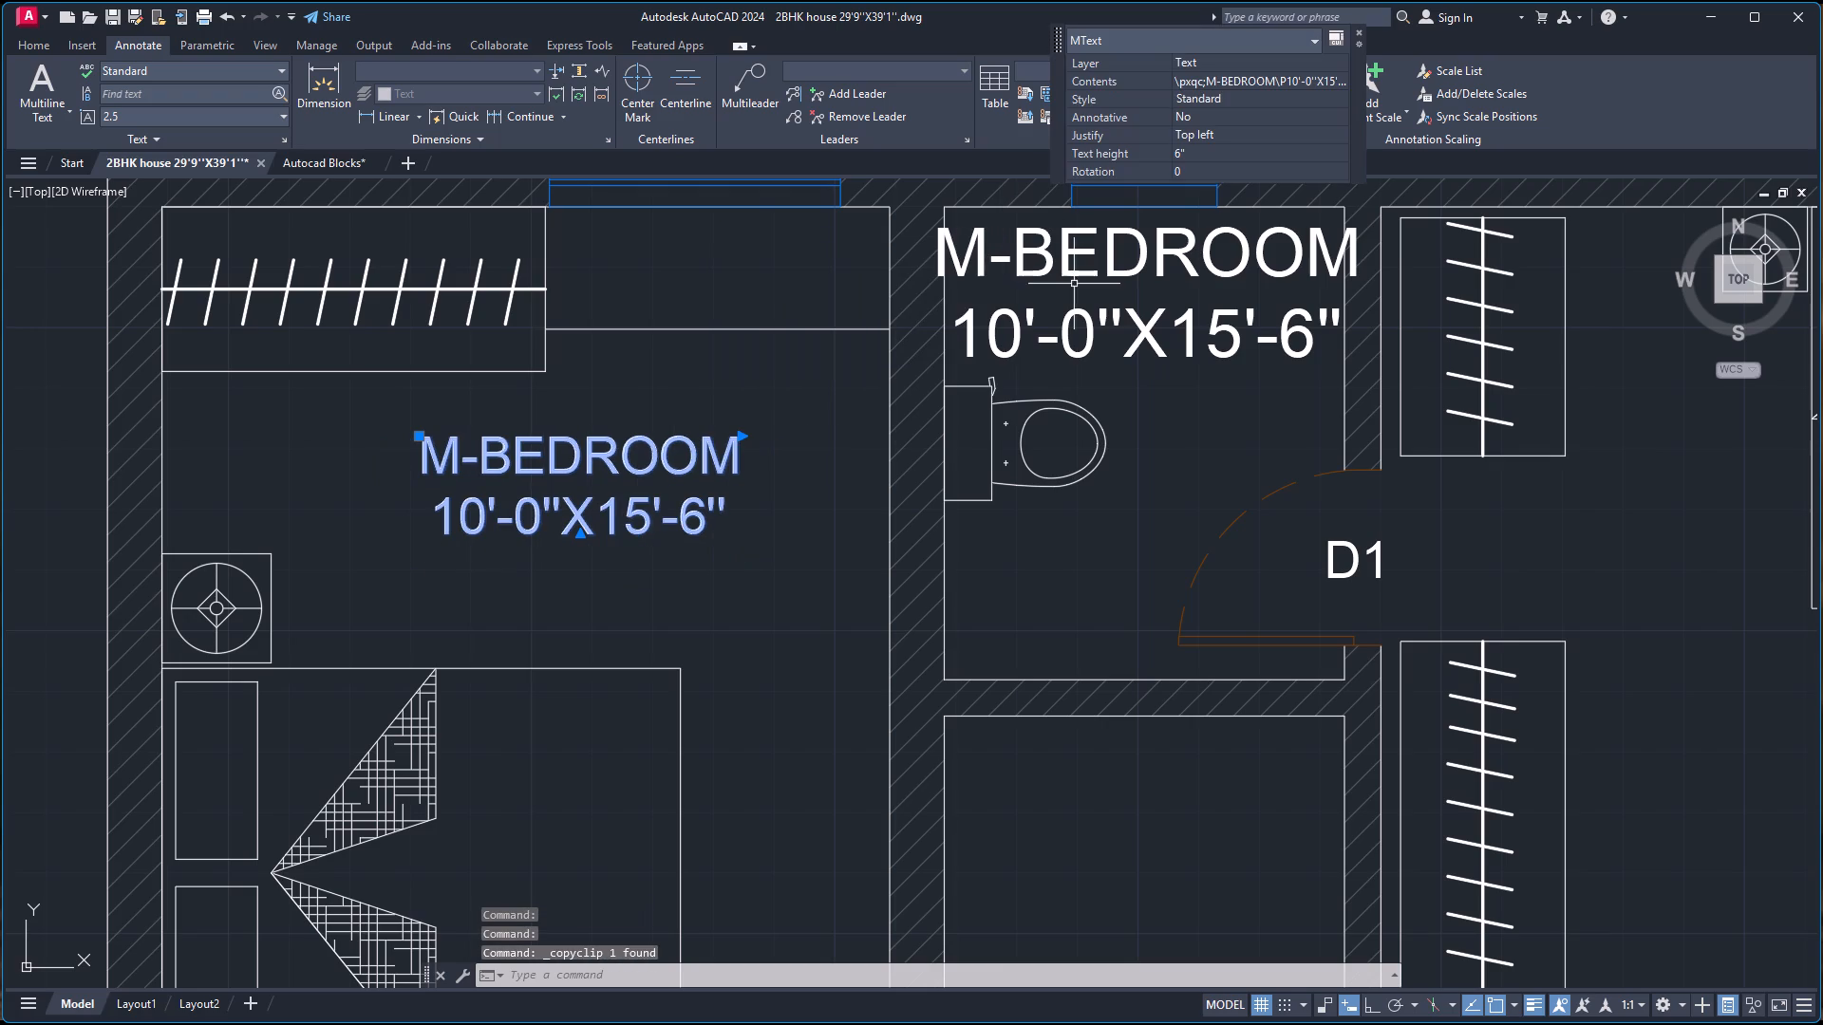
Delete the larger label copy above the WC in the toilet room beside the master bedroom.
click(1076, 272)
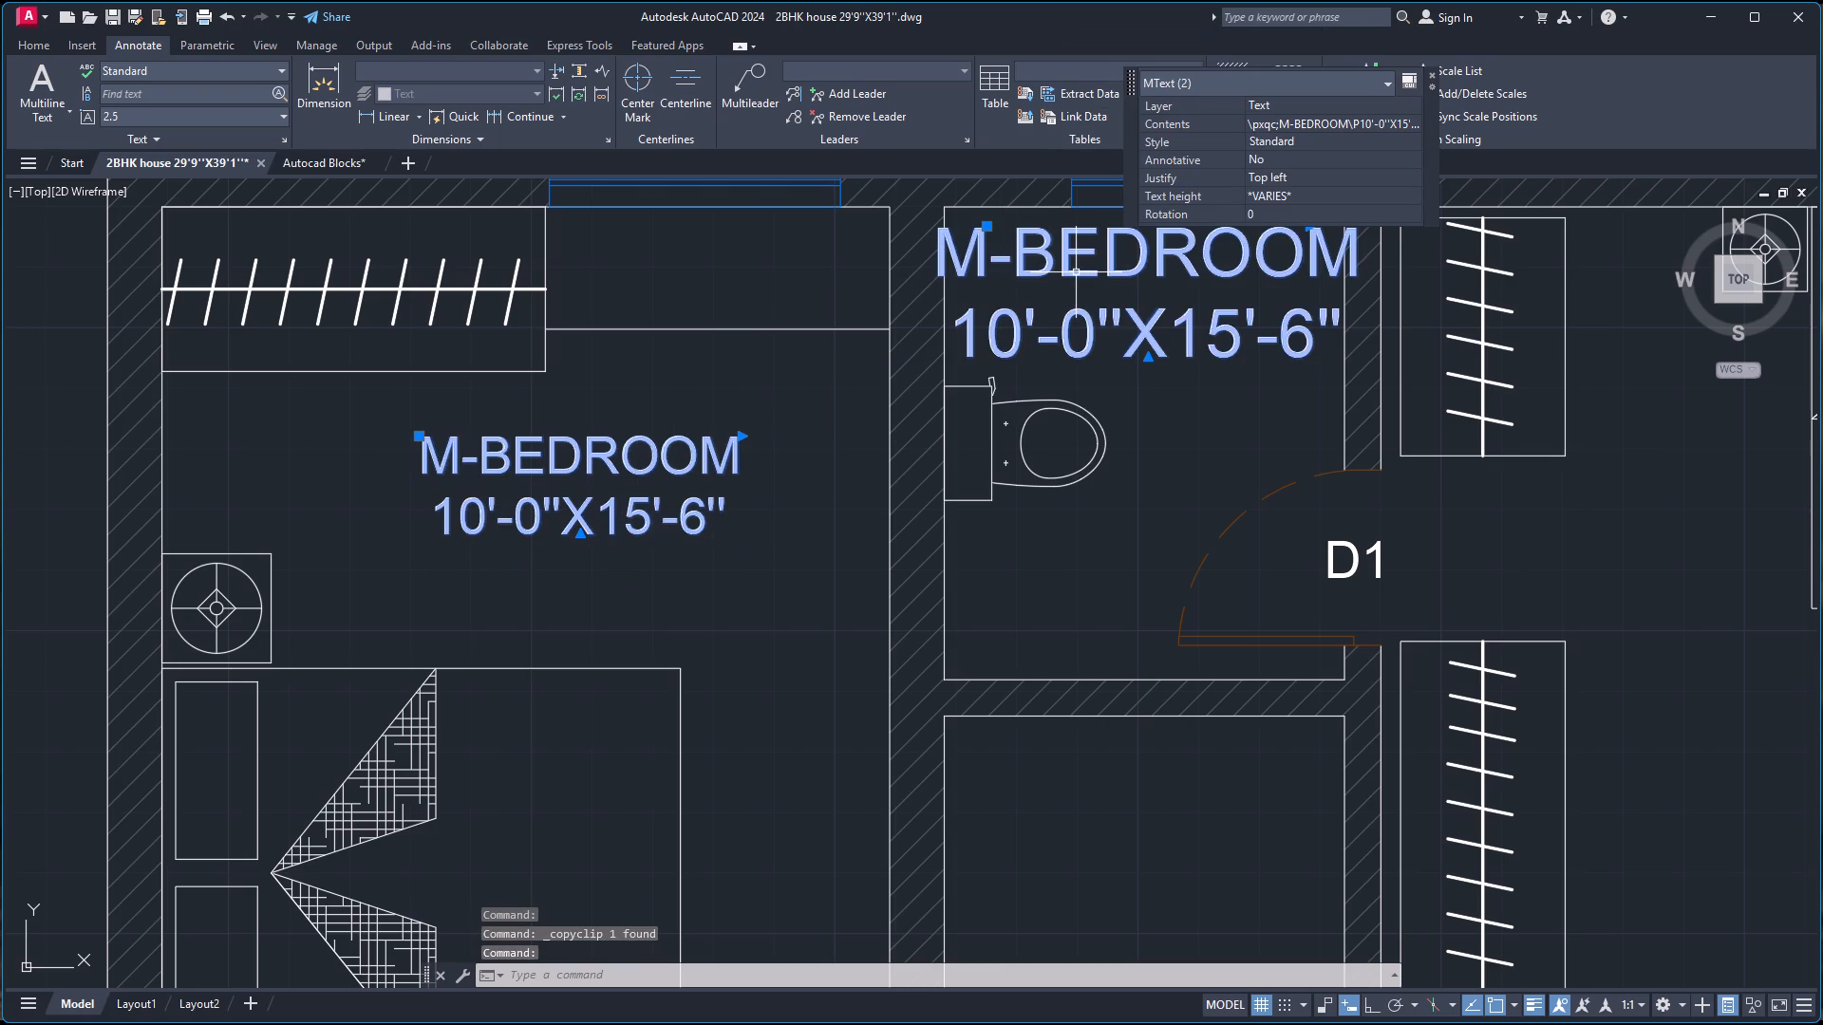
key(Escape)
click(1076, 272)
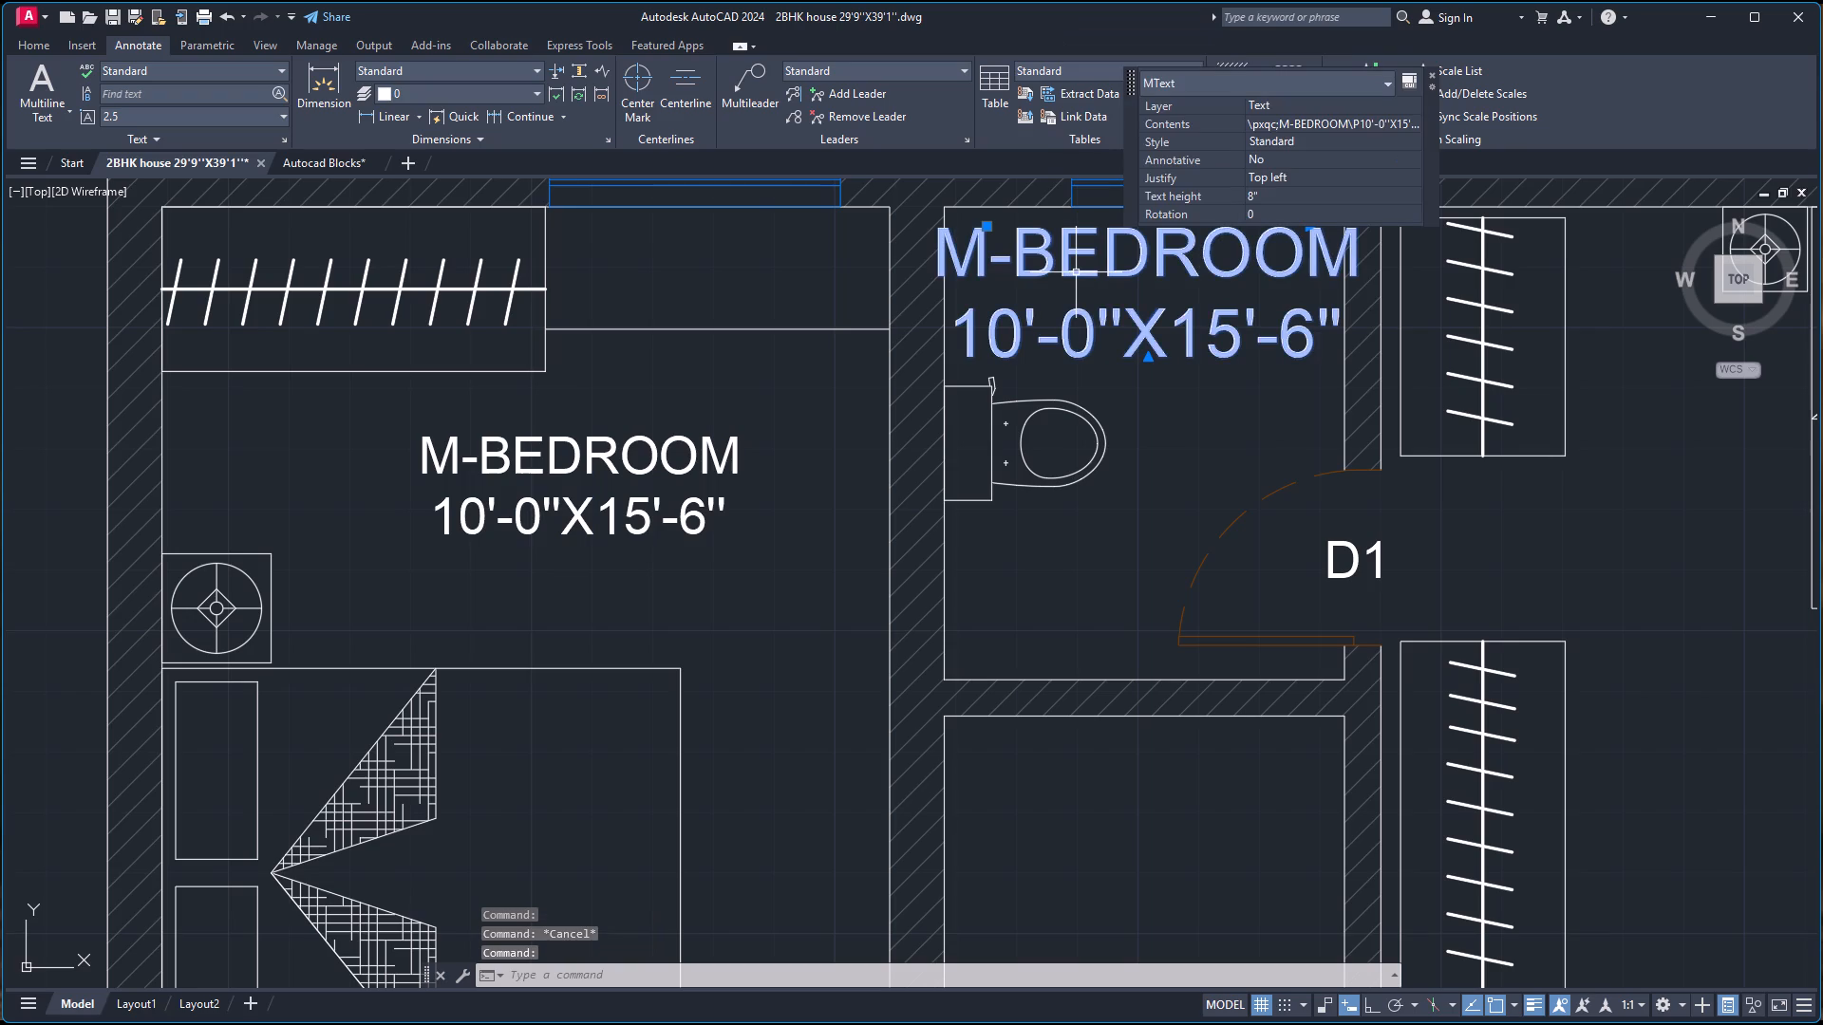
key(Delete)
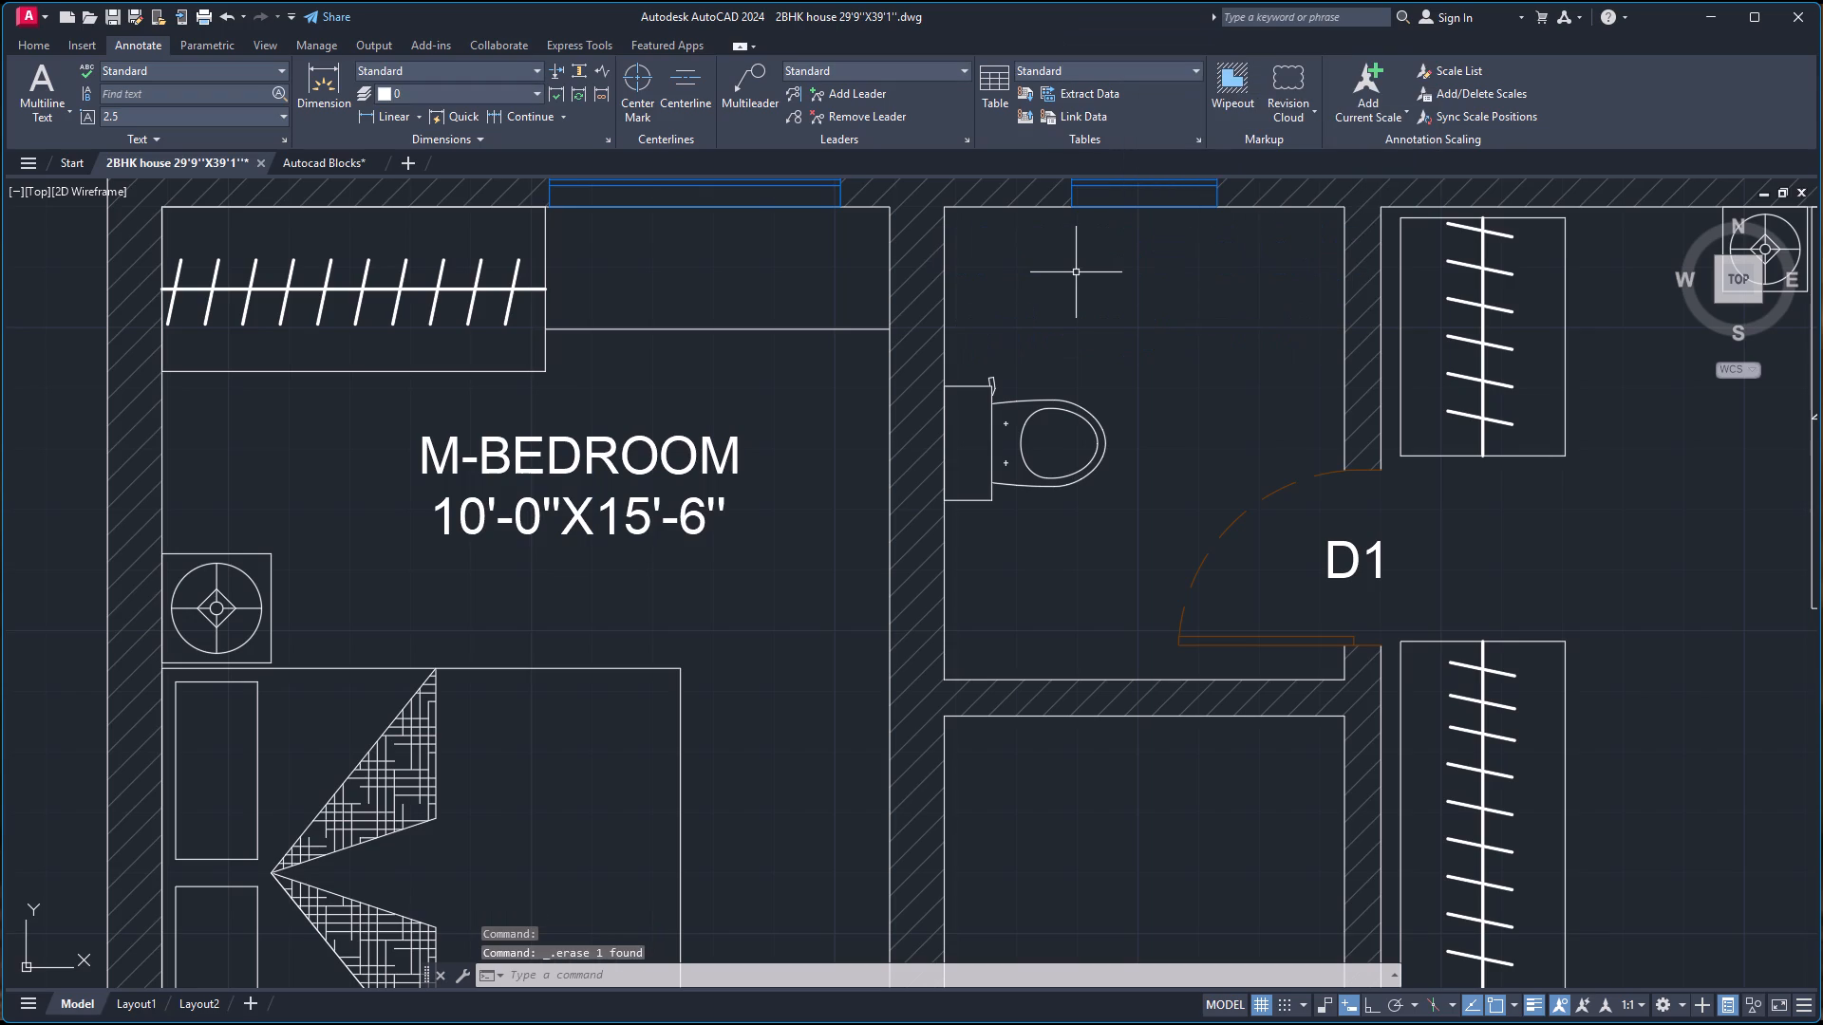
Paste the 6" label into the toilet room beside the master bedroom, above the WC fixture.
key(ctrl+v)
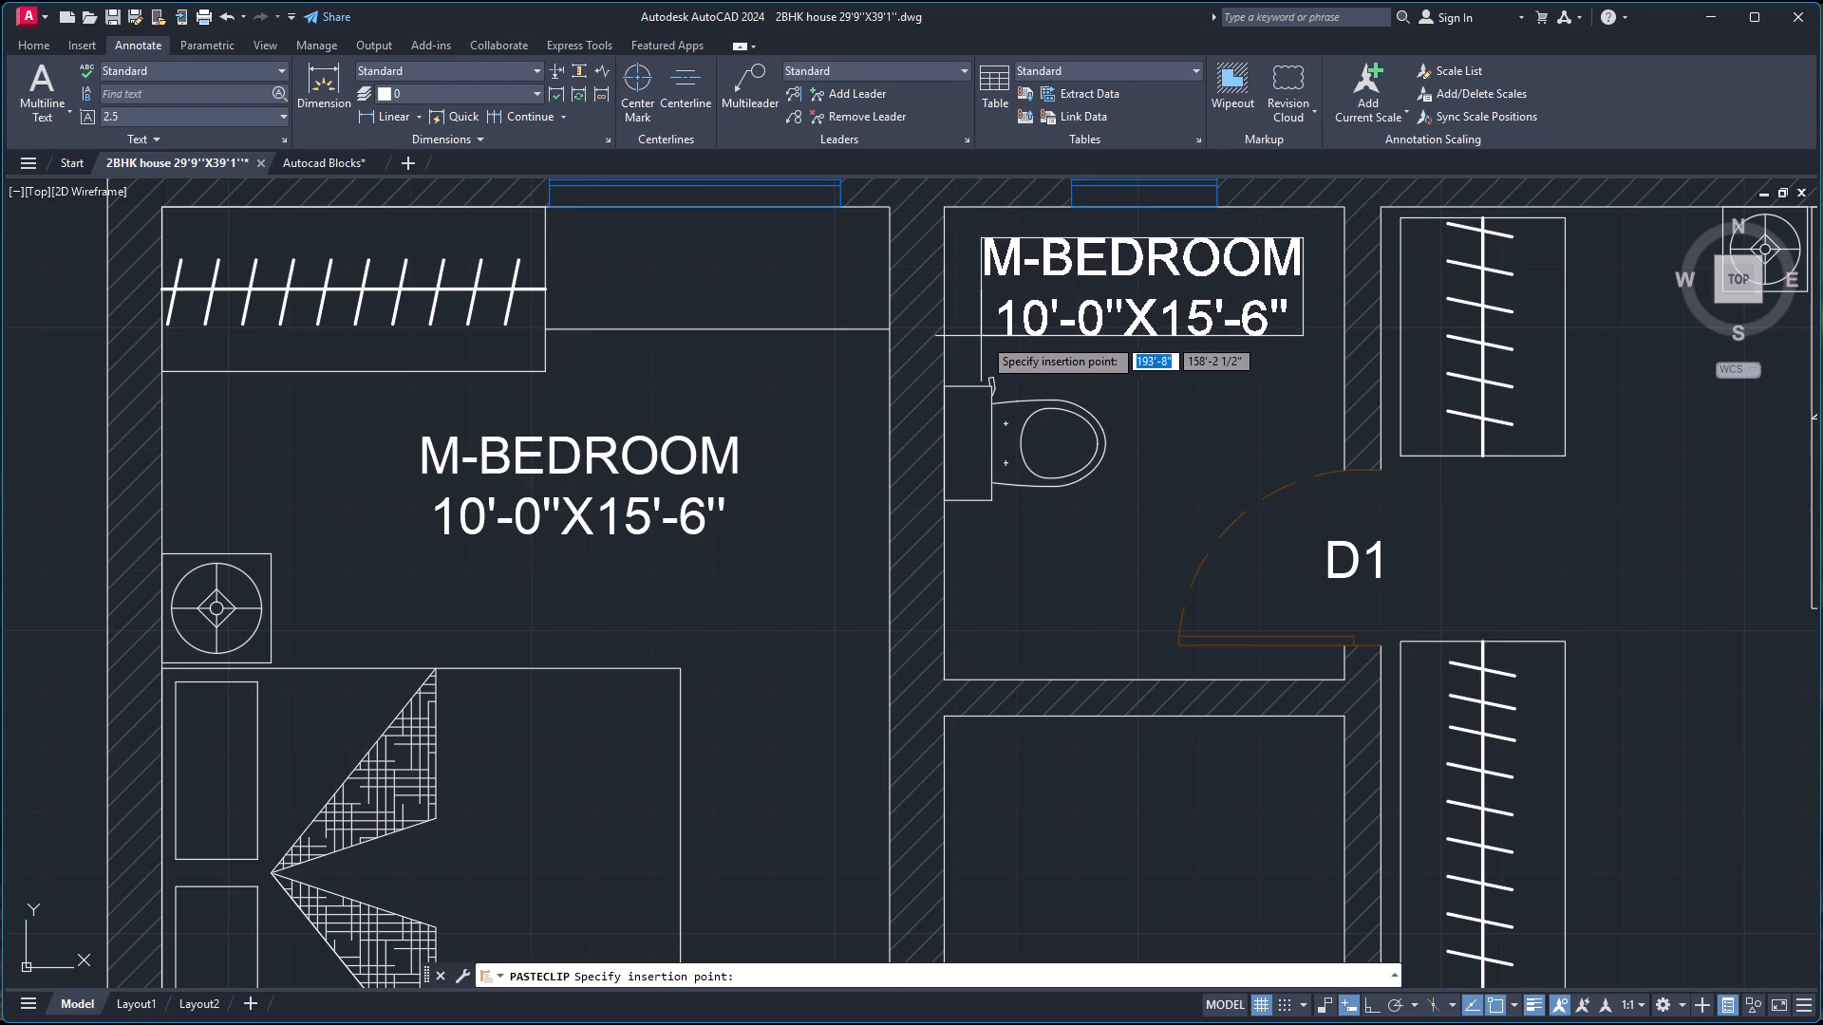
click(988, 354)
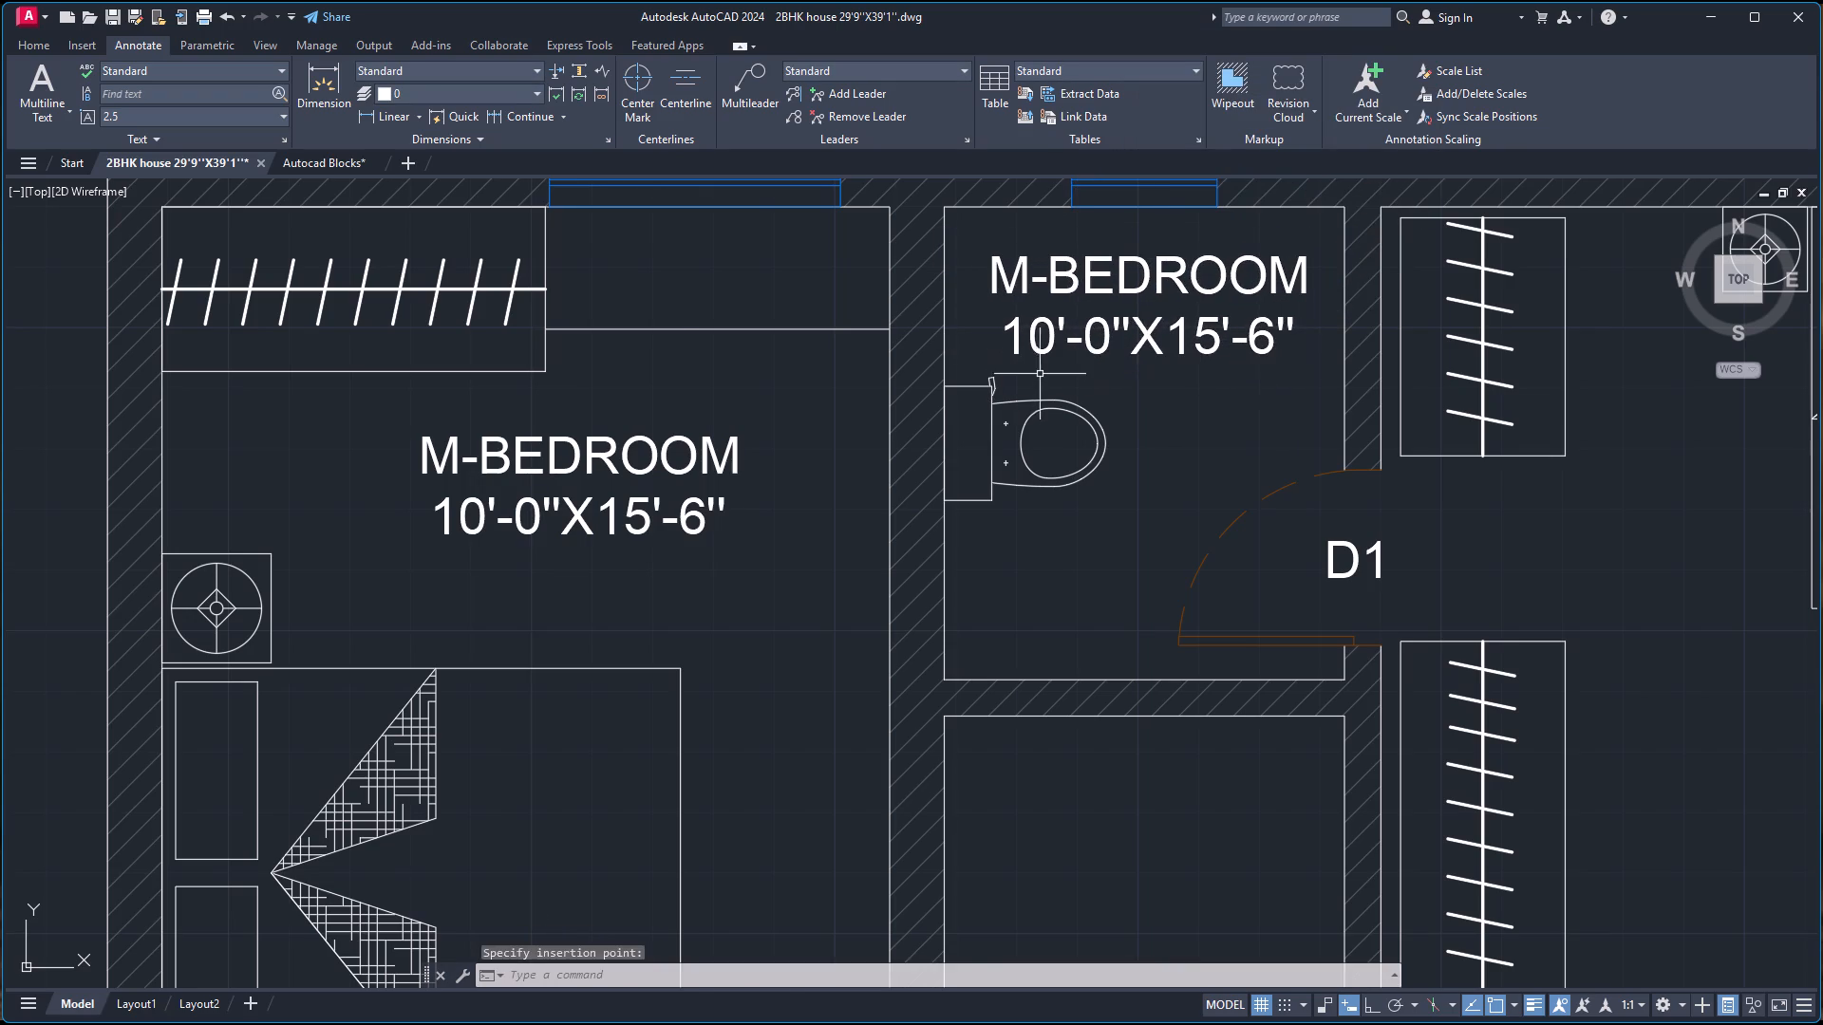
Paste the 6" label into the small room below the toilet, the second bedroom, and the living area above the seating.
scroll(1090, 359, down, 3)
scroll(1116, 426, up, 2)
key(ctrl+v)
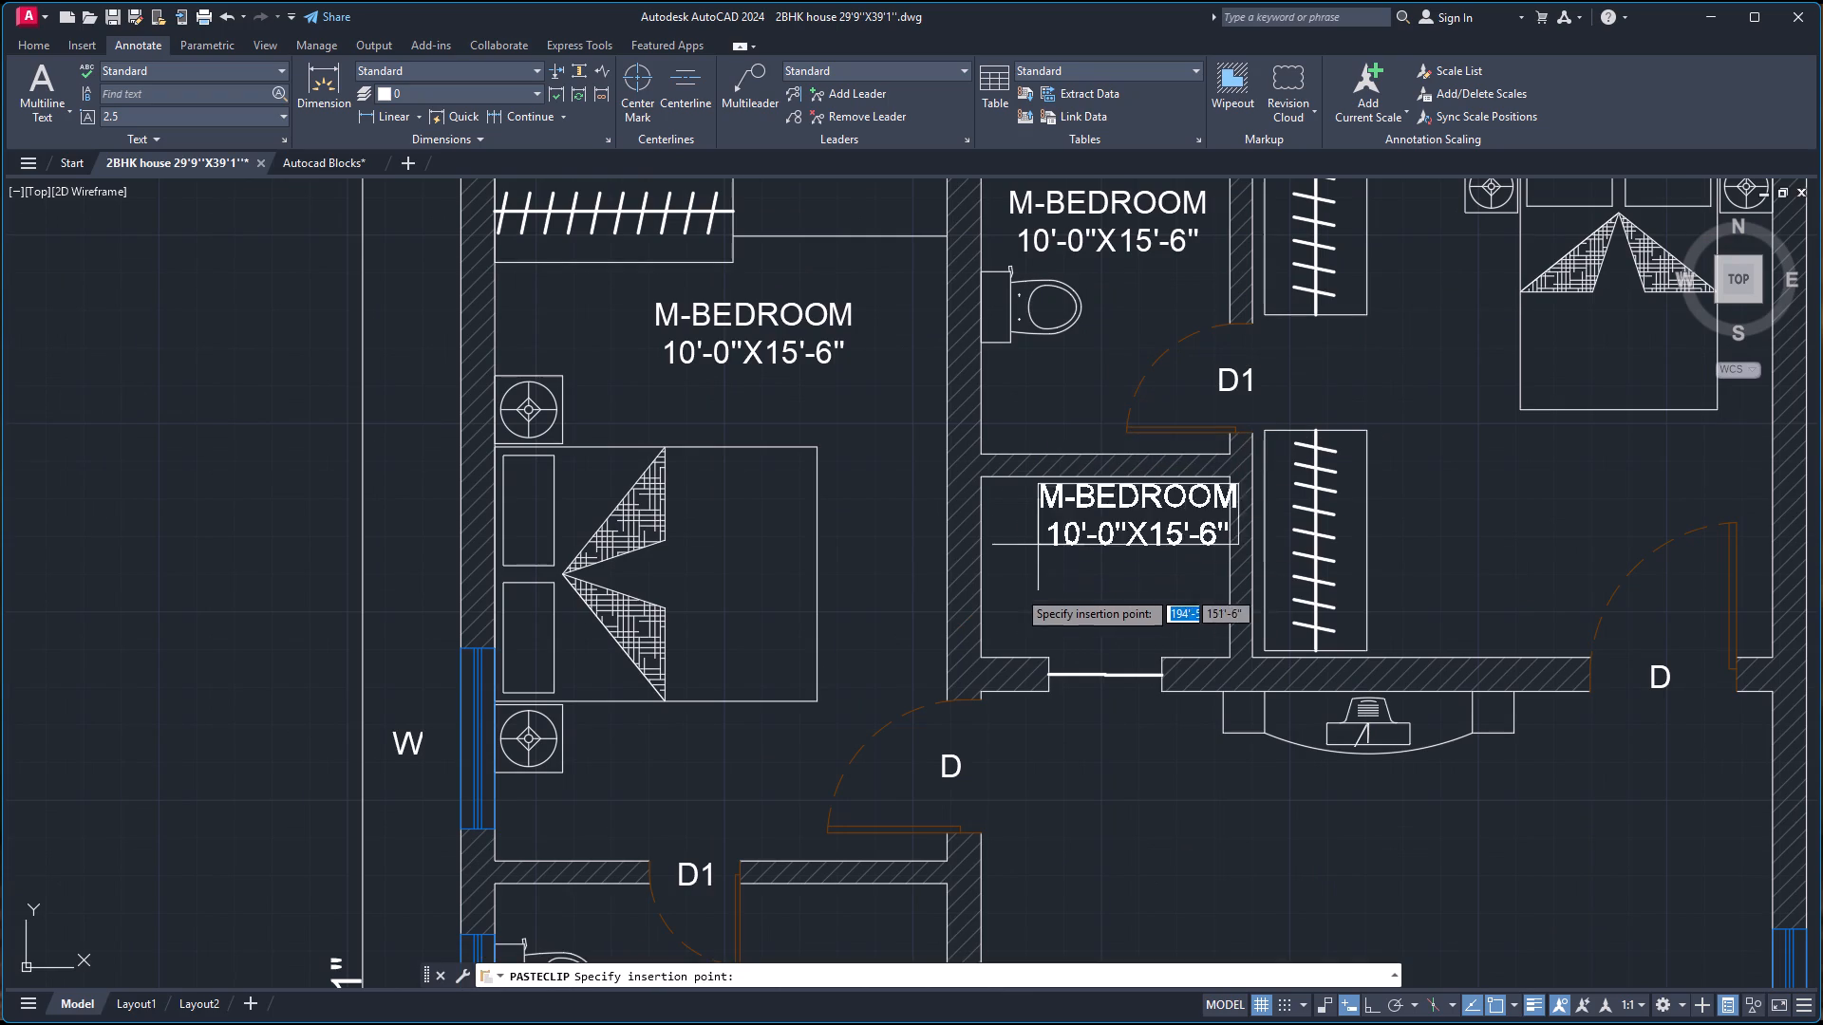
click(1005, 598)
key(ctrl+v)
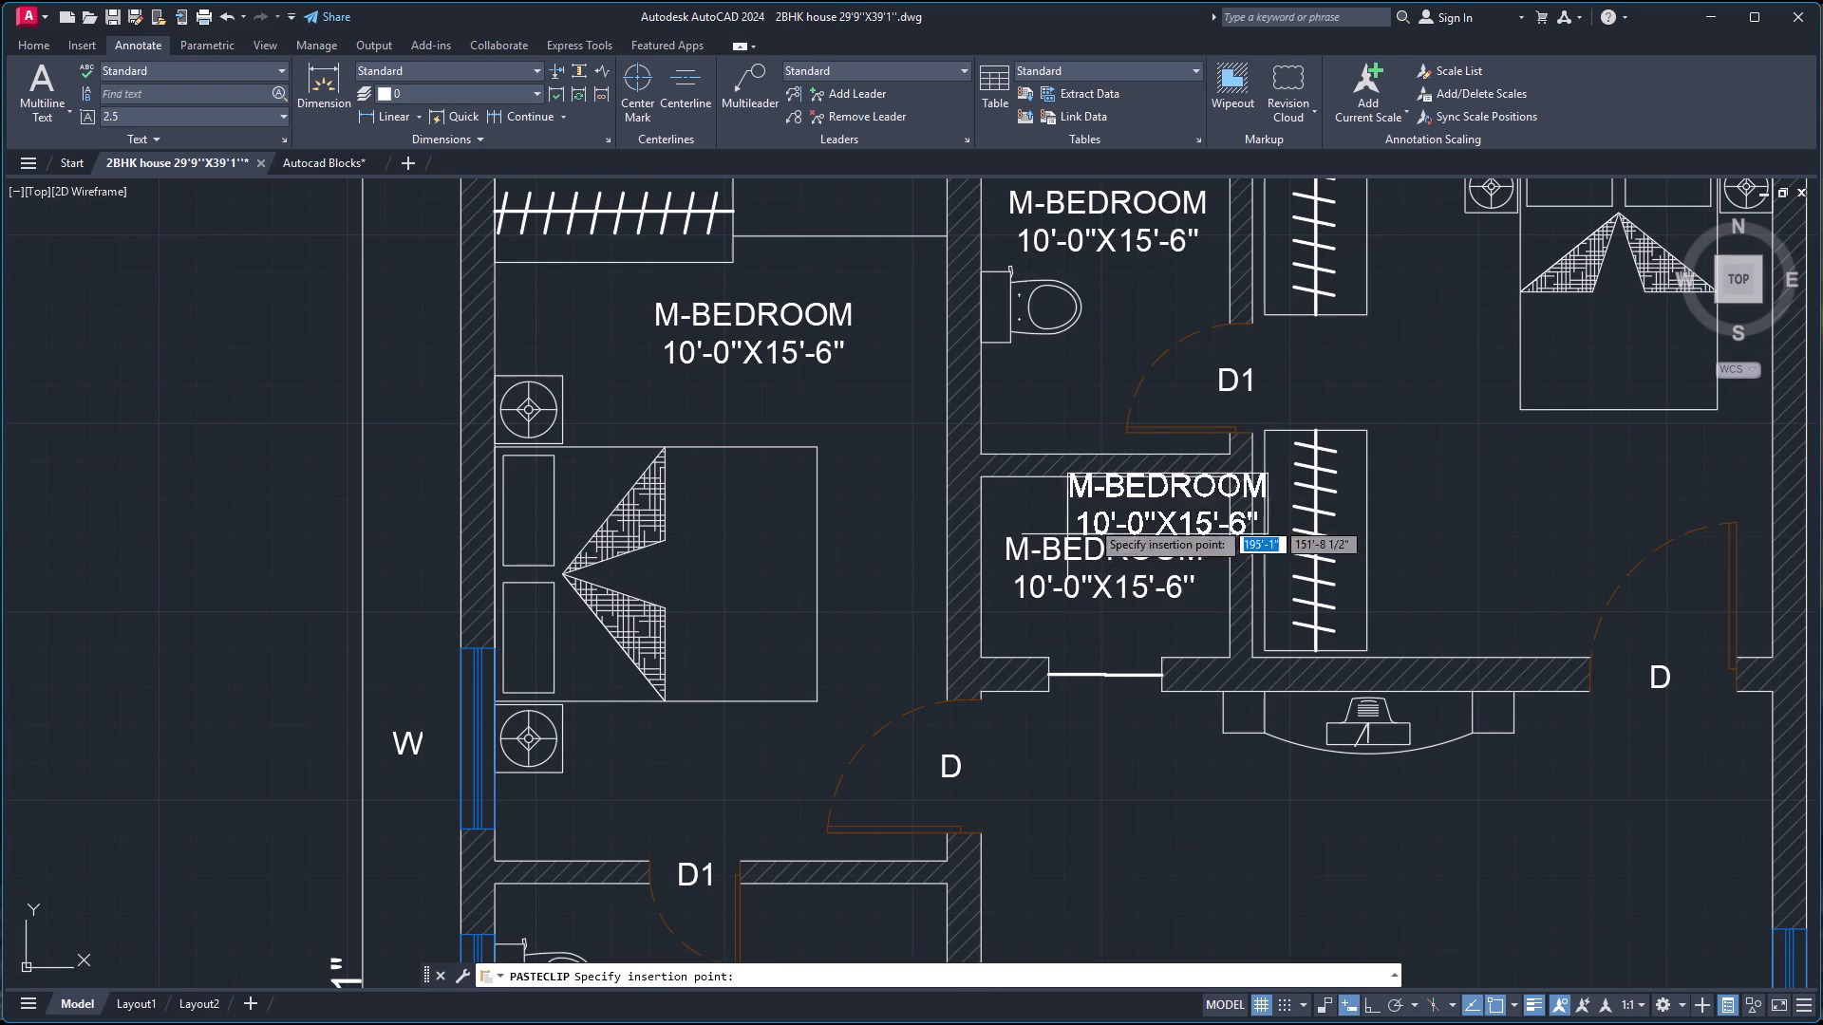
click(1413, 512)
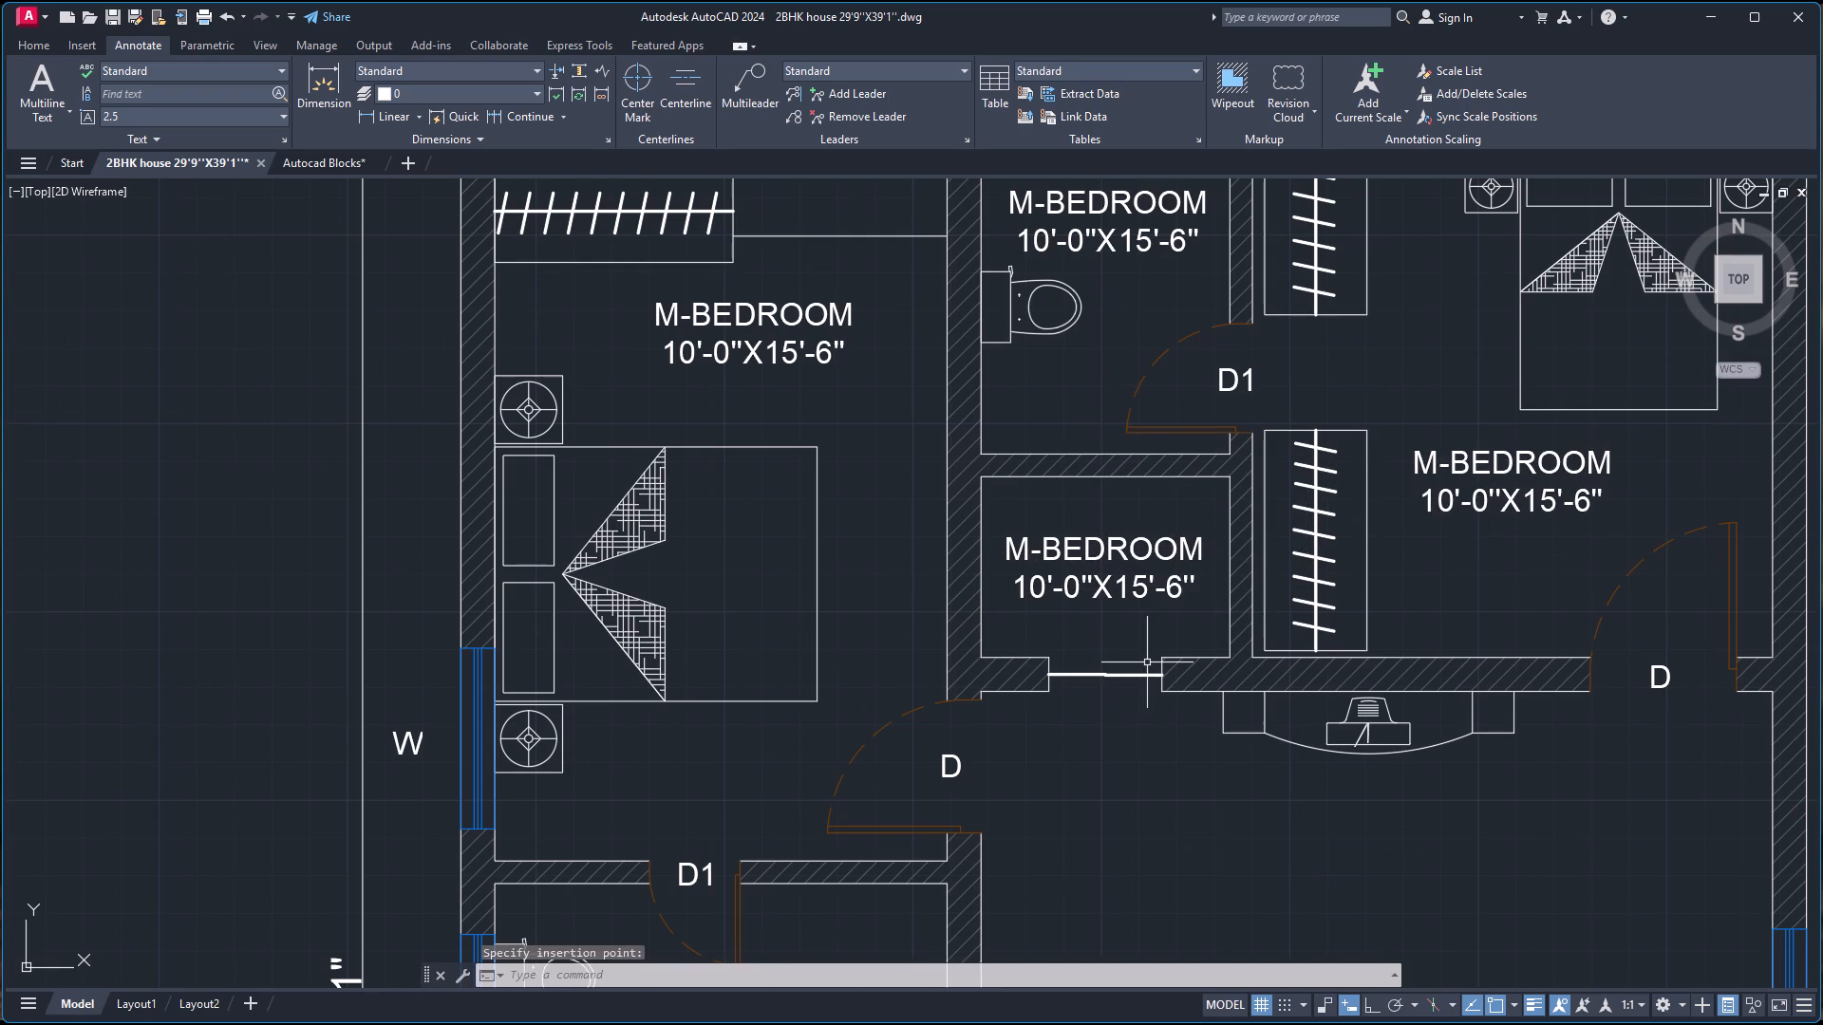
key(ctrl+v)
scroll(994, 761, down, 2)
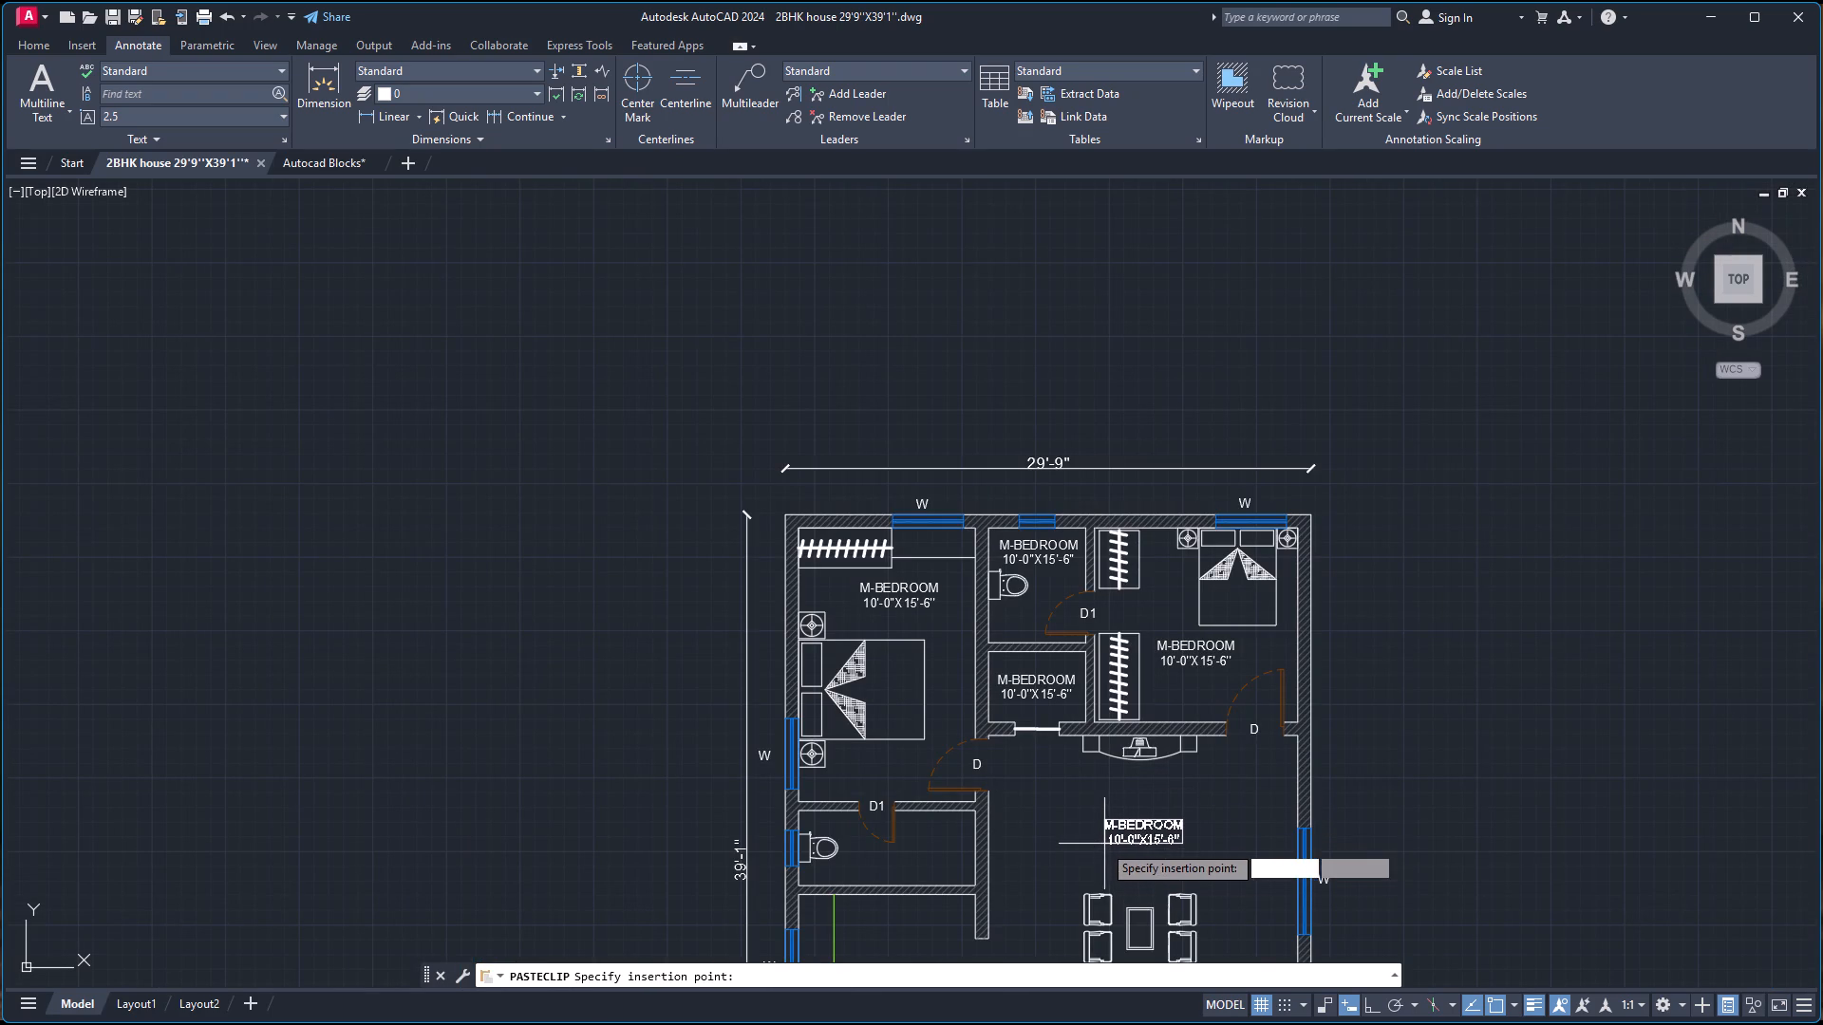
click(1101, 844)
Paste the 6" label into the toilet below the master bedroom, the kitchen, and the open area beside the staircase.
key(ctrl+v)
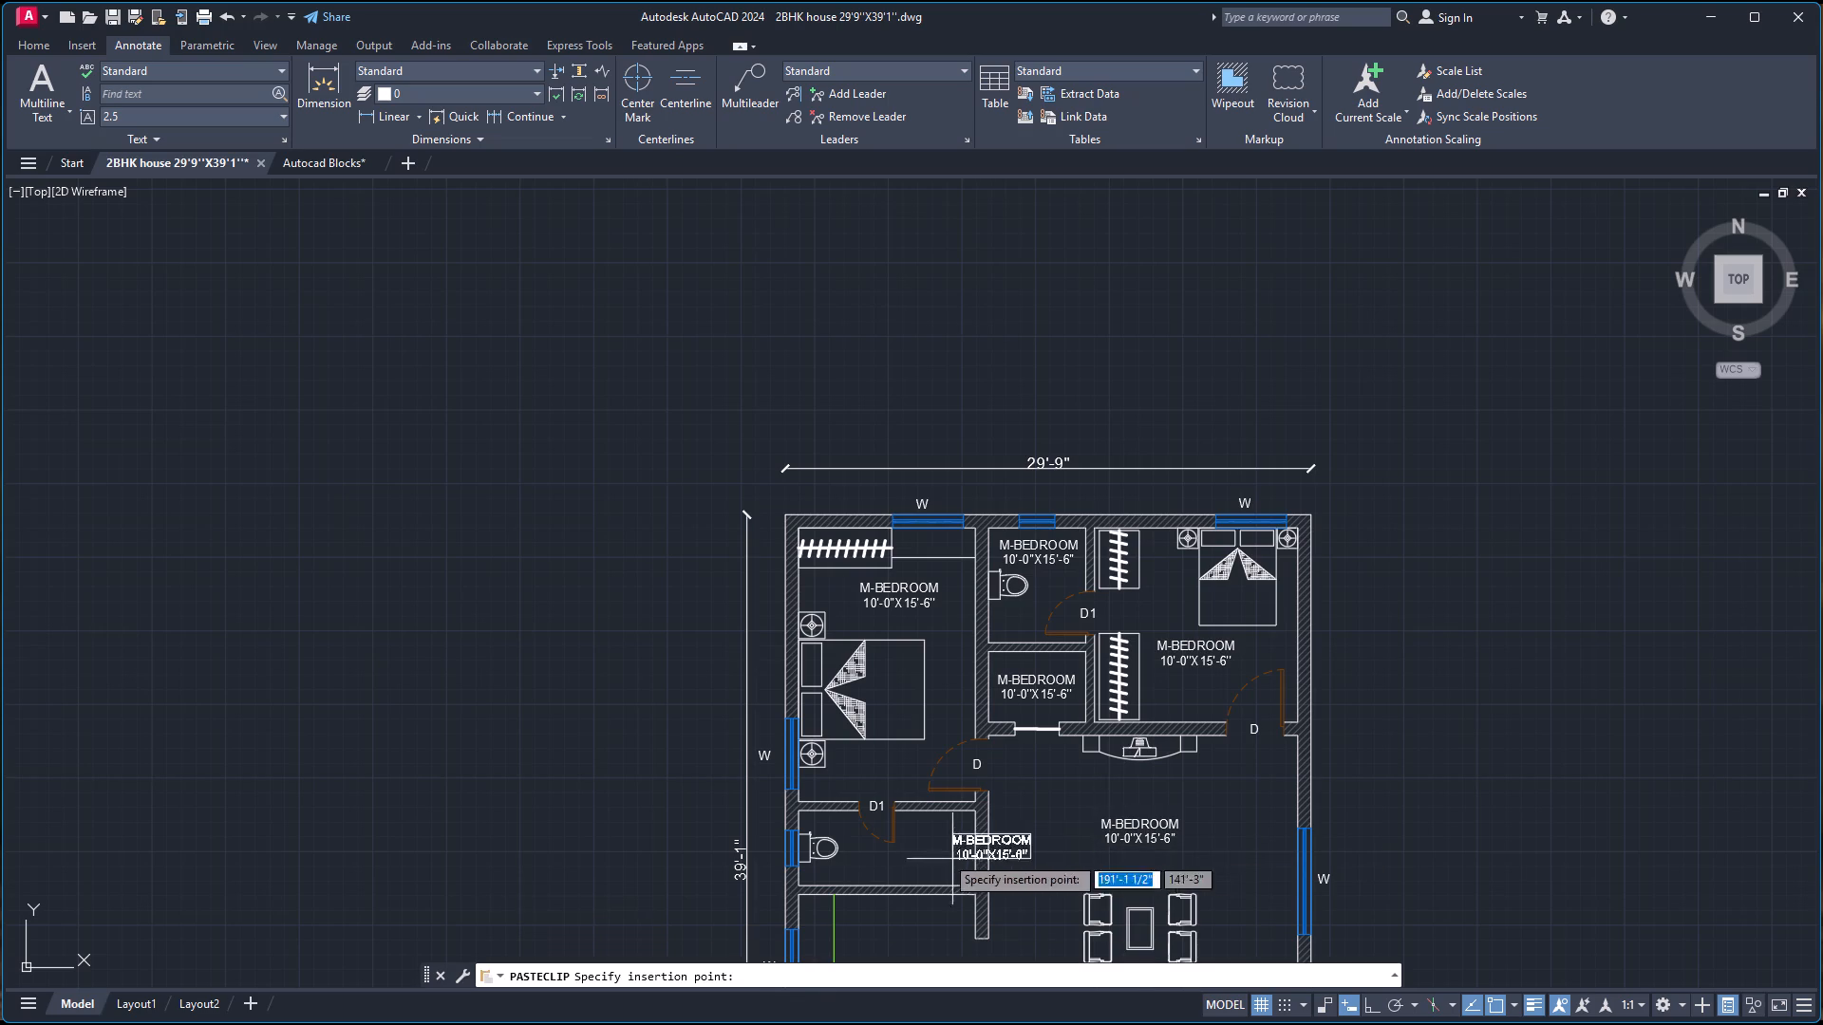
scroll(888, 871, up, 1)
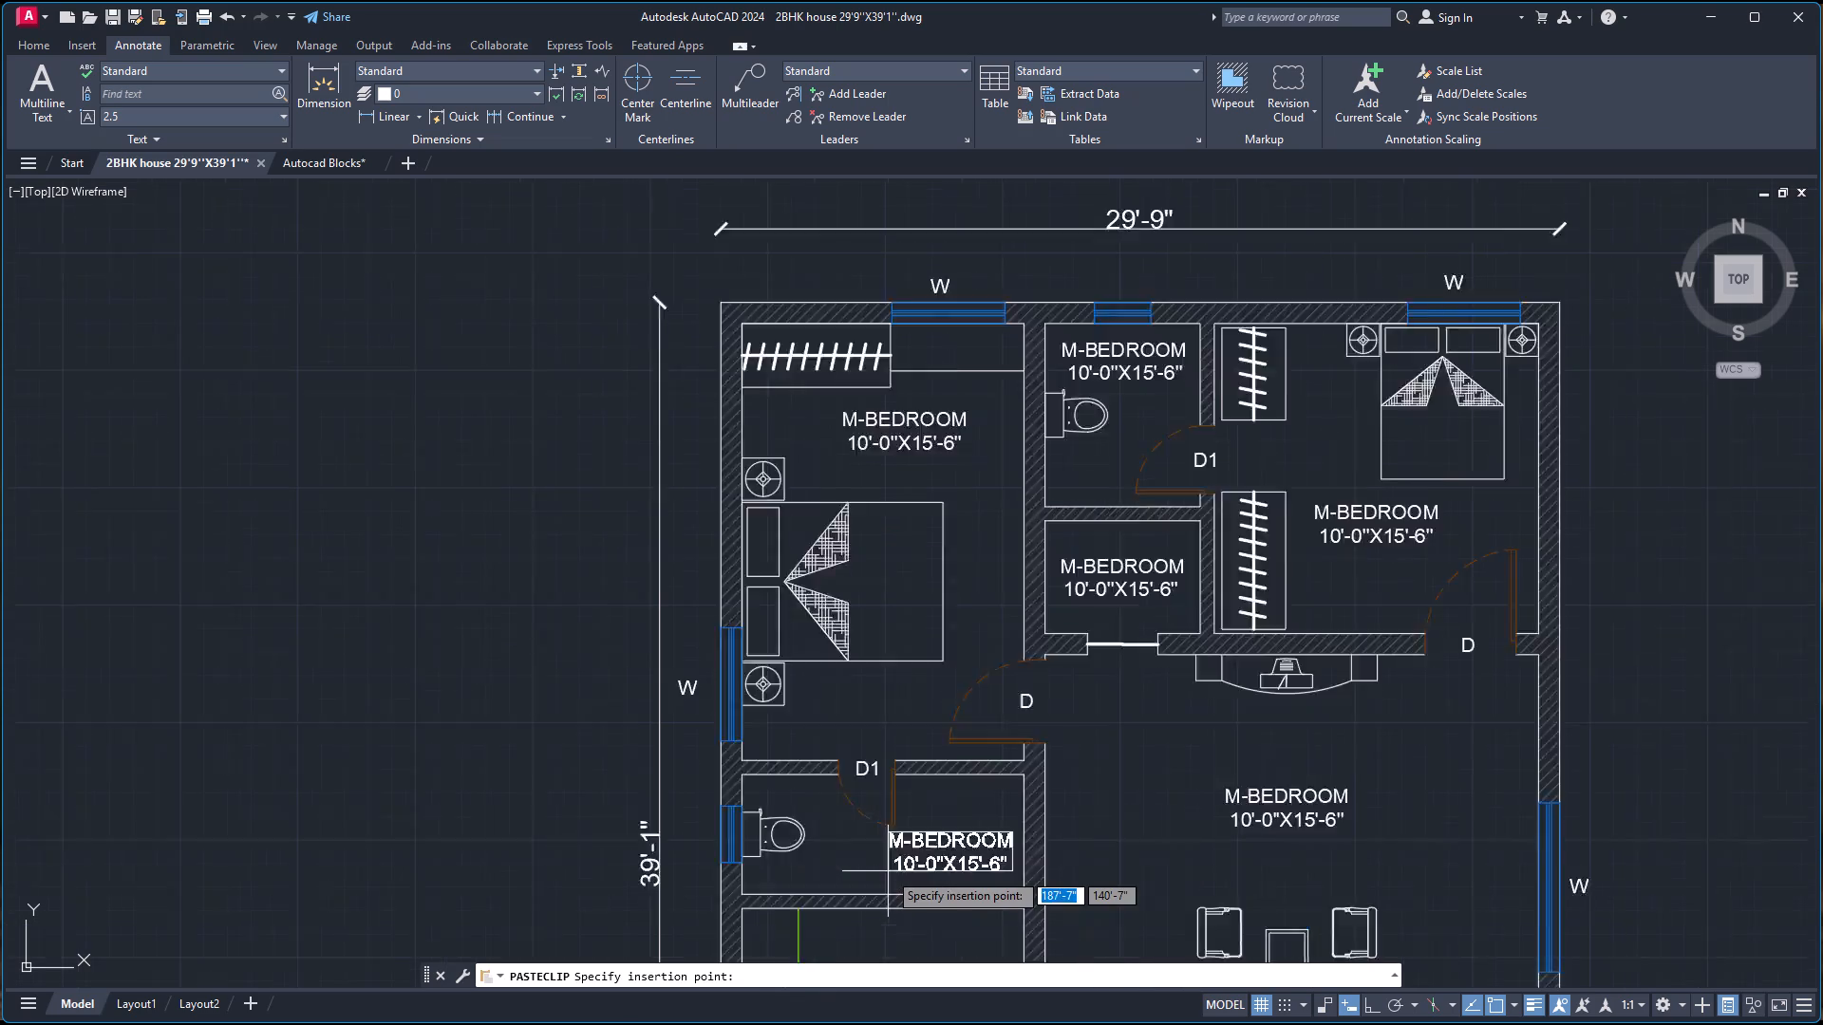
scroll(888, 871, up, 1)
click(888, 875)
key(ctrl+v)
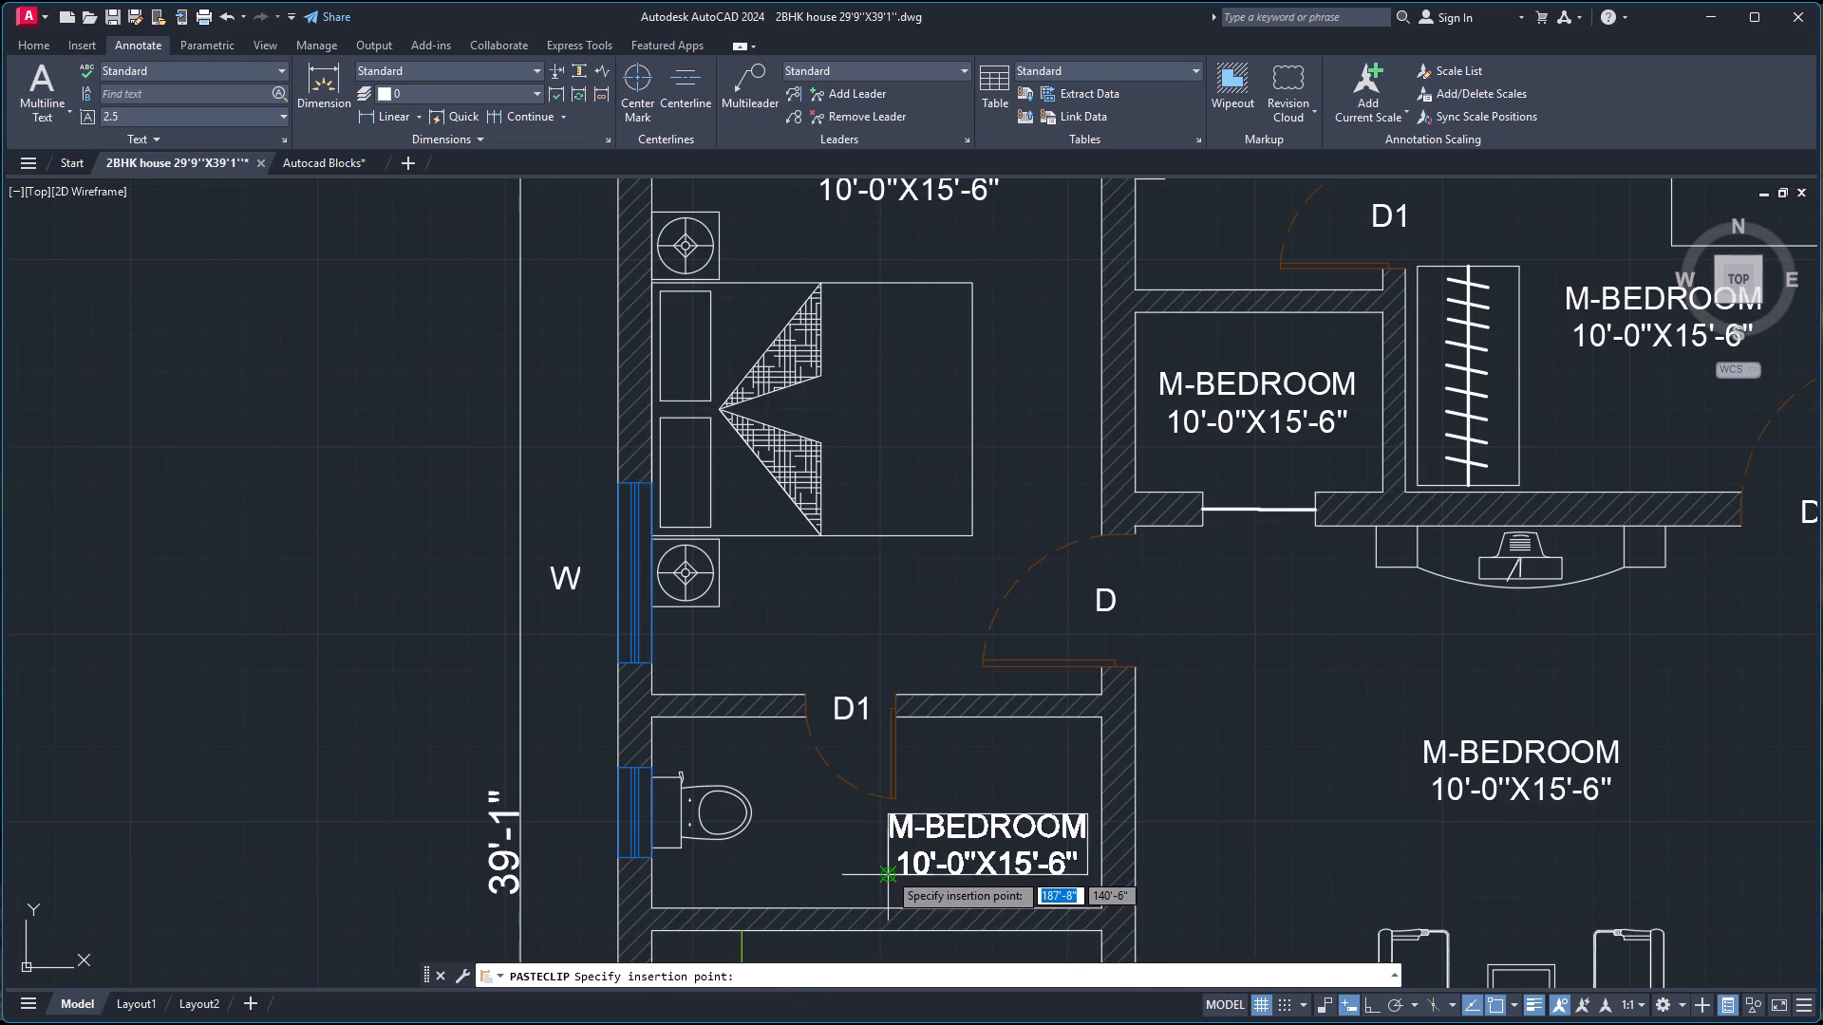
scroll(940, 842, down, 4)
scroll(940, 892, up, 3)
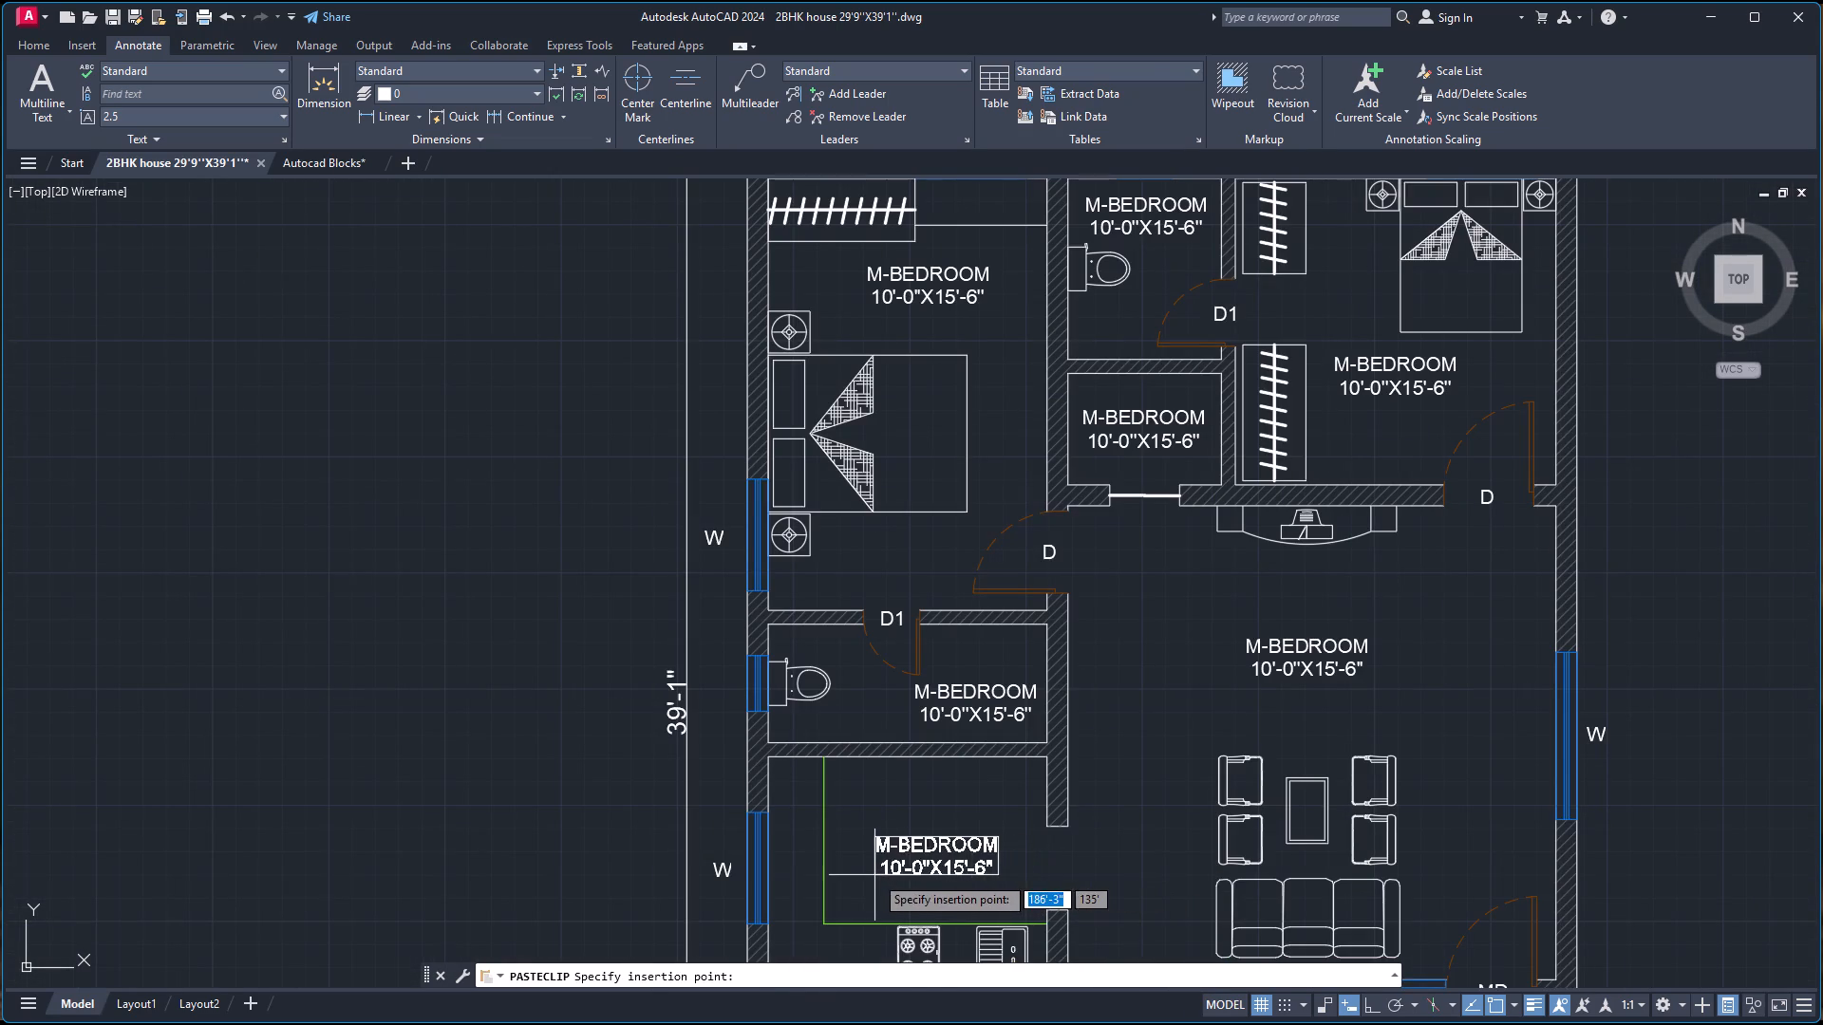
click(874, 875)
key(ctrl+v)
scroll(995, 841, down, 4)
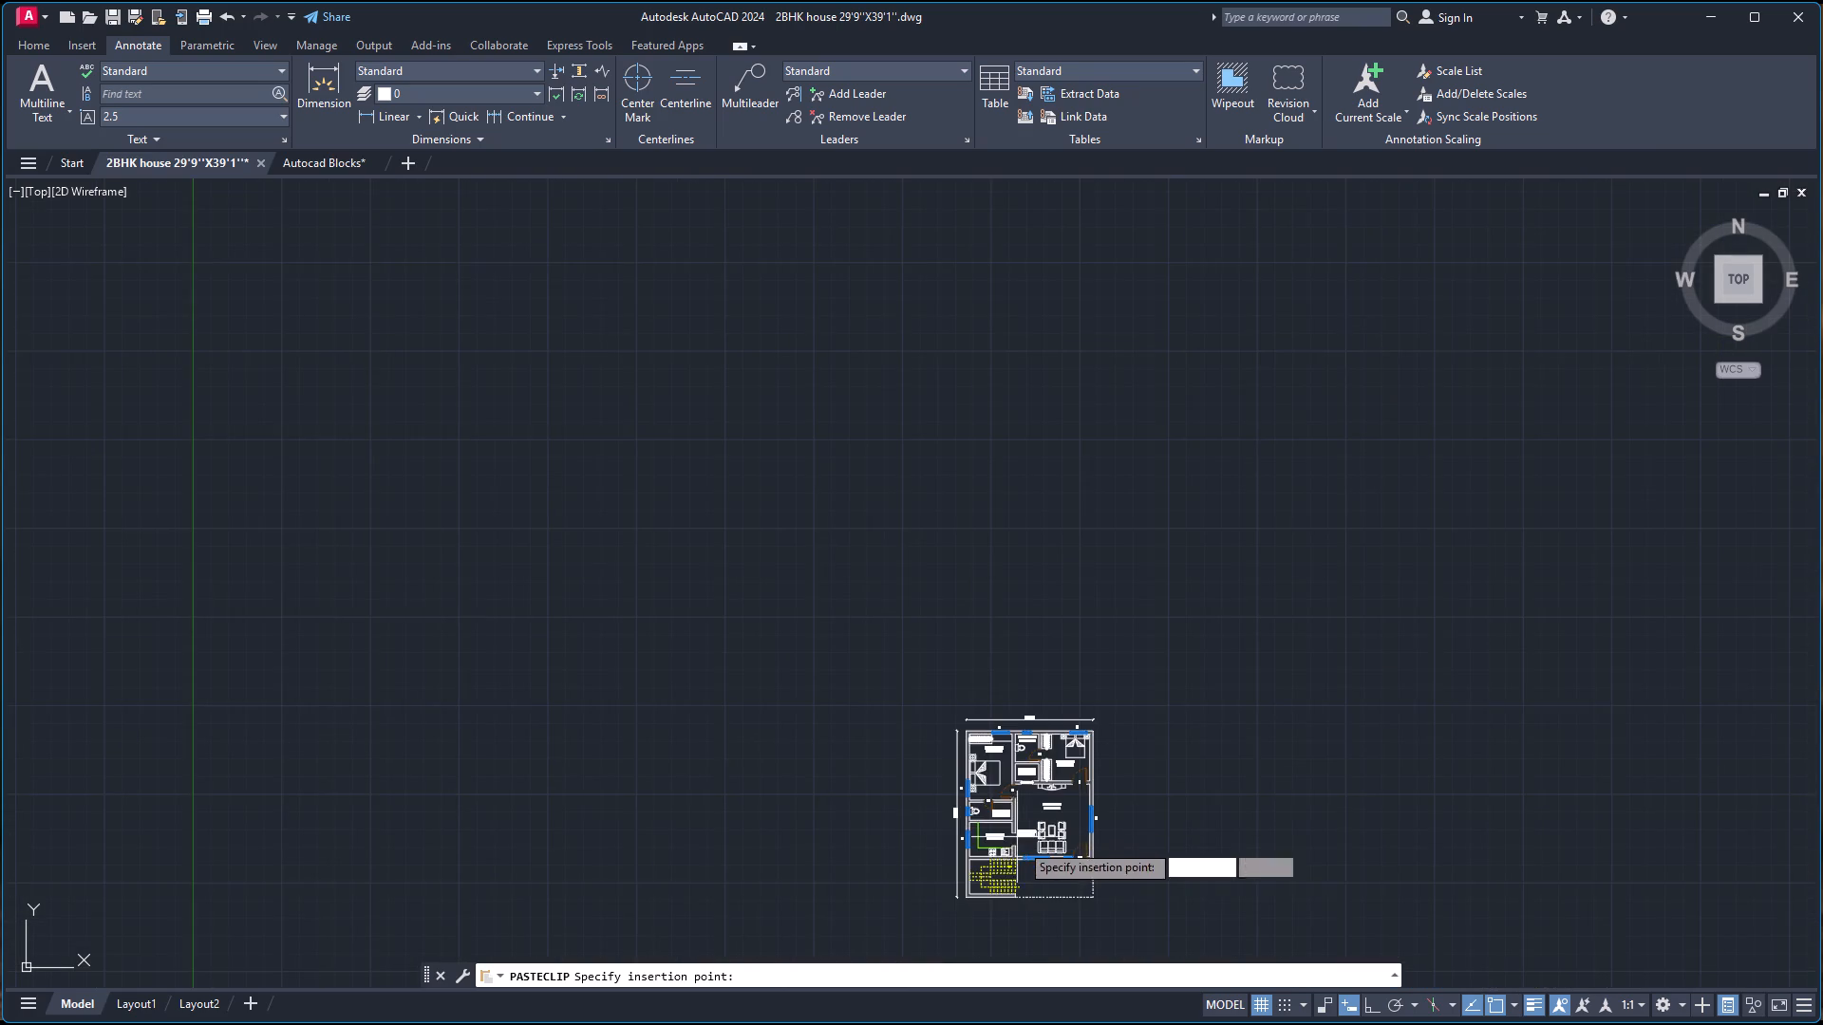
scroll(1034, 886, up, 3)
click(1060, 876)
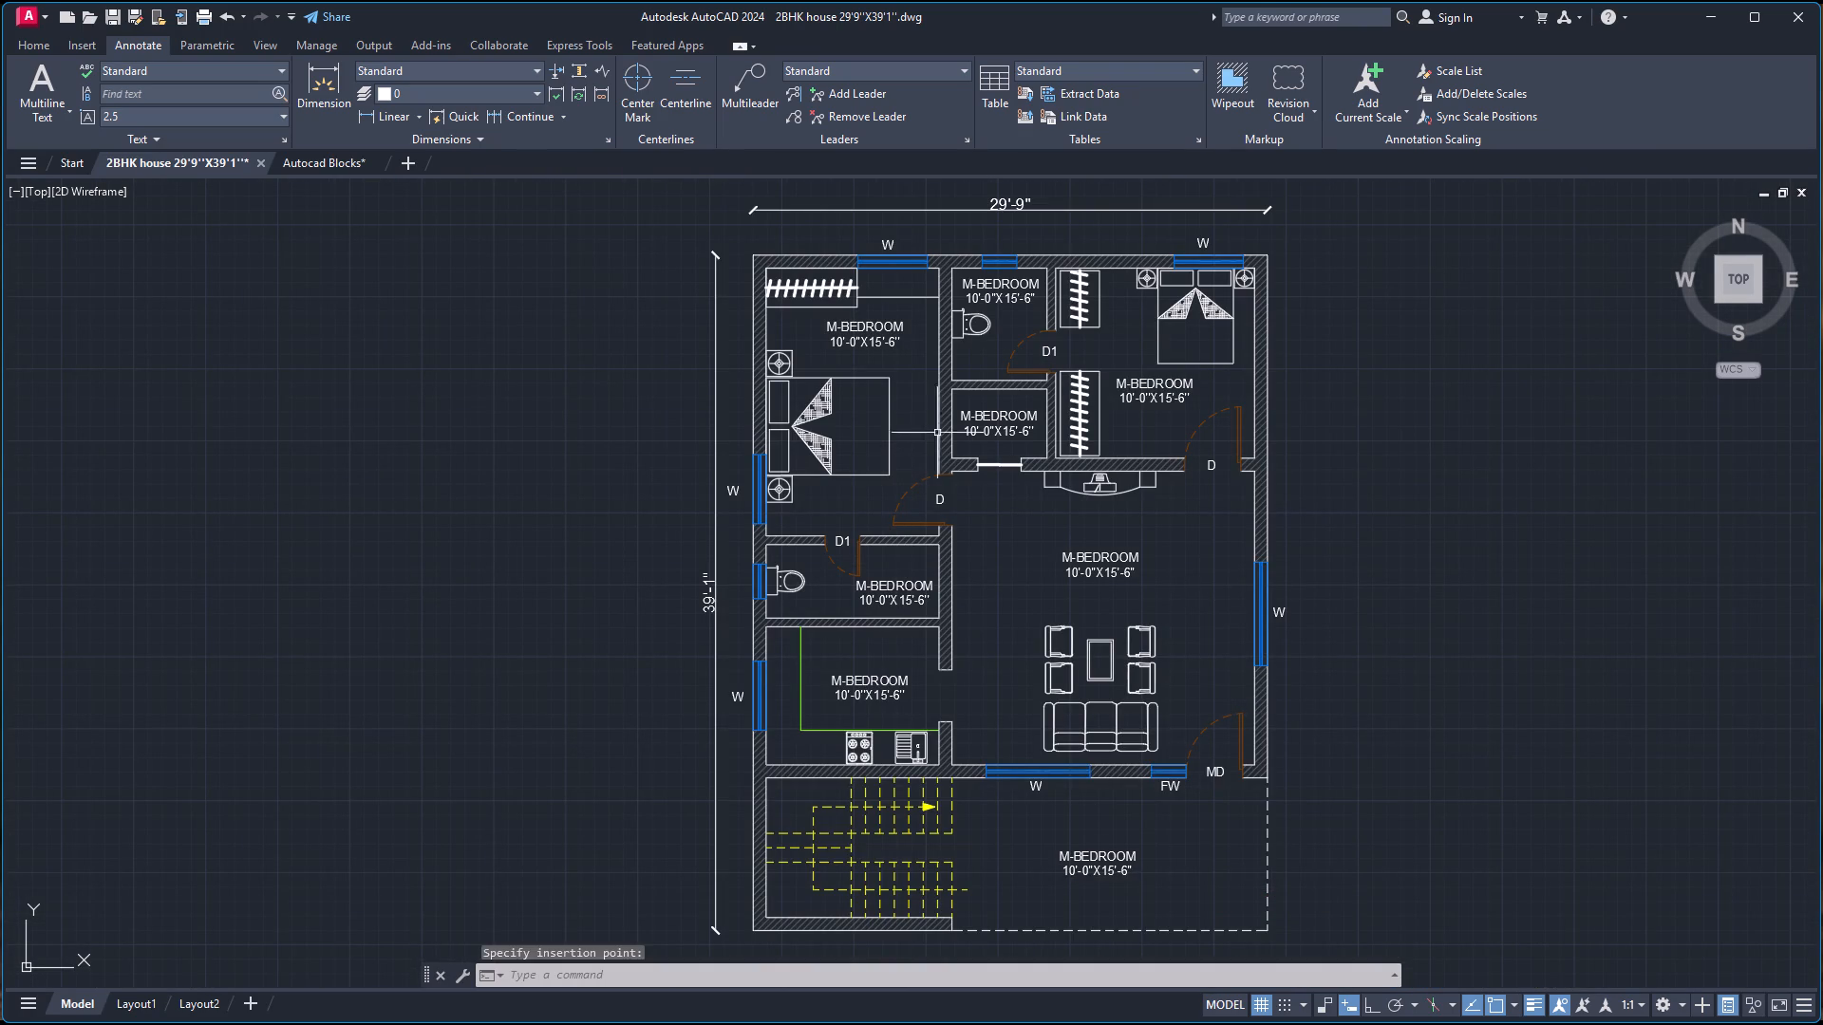
Replace the label above the WC in the toilet between the bedrooms with TOILET and 5'-6''X6'-6'' on a second line.
double_click(1018, 298)
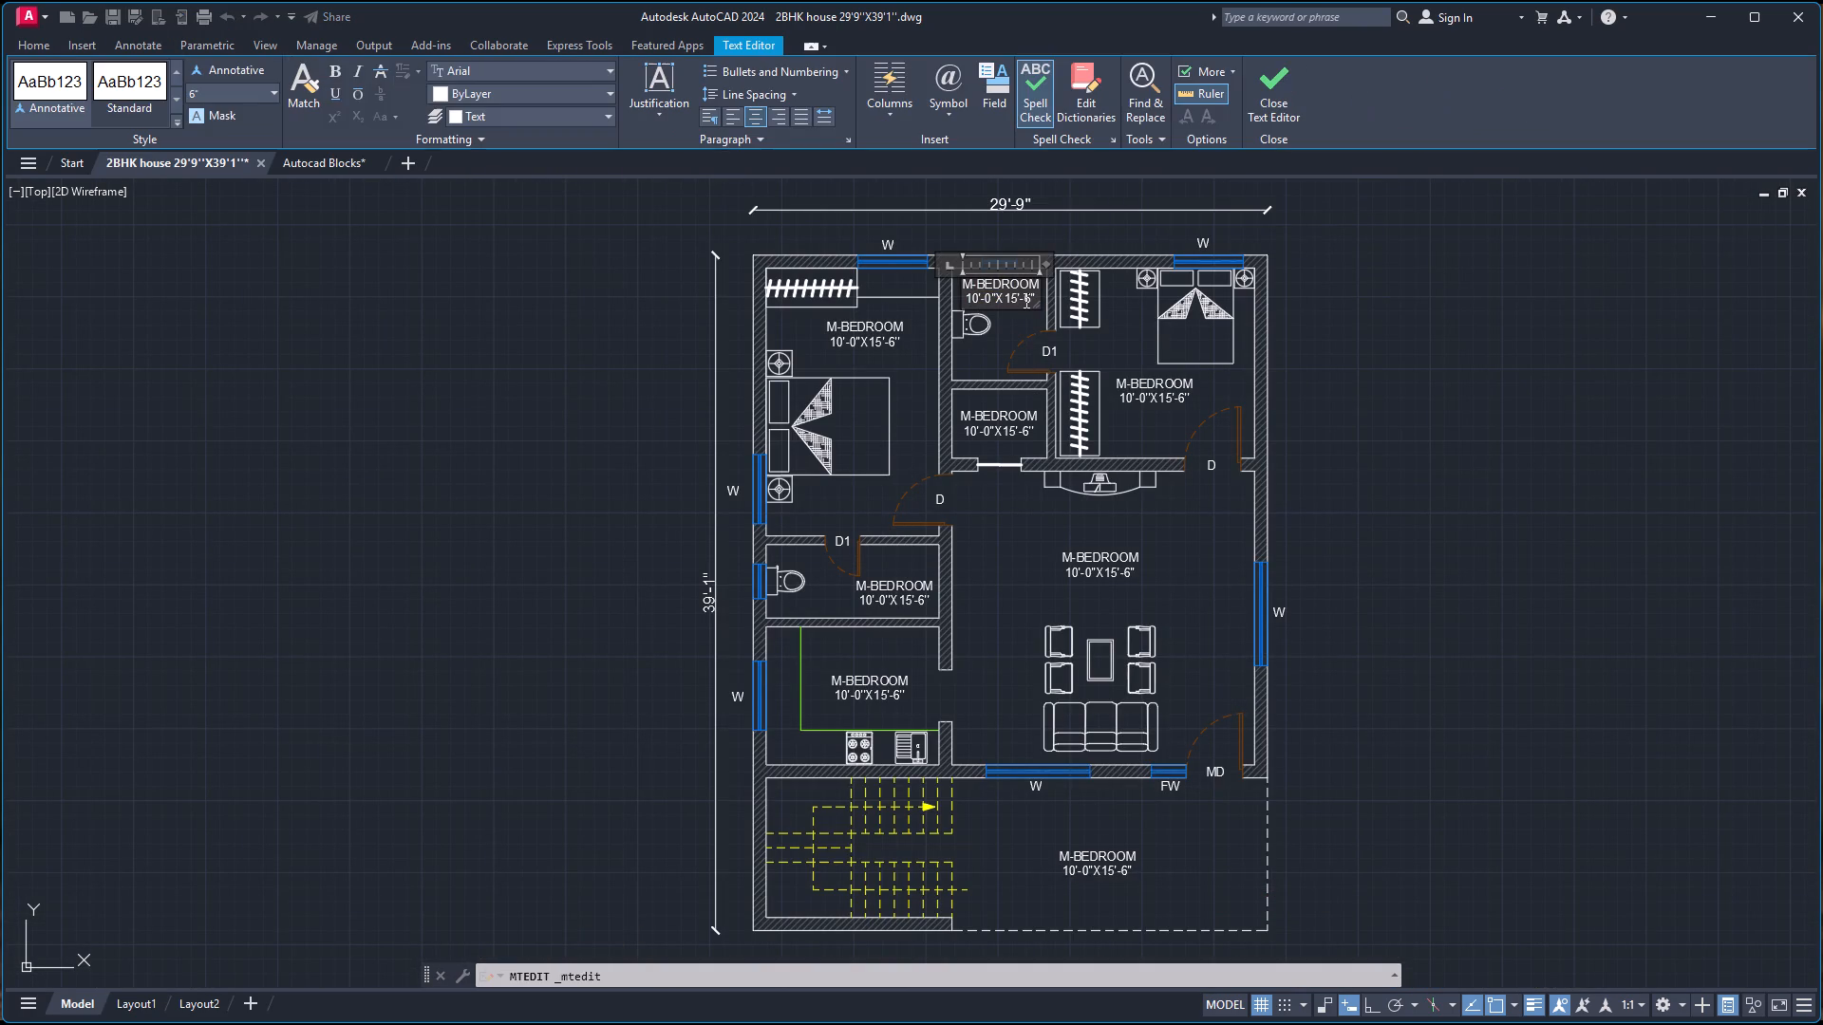
key(ctrl+a)
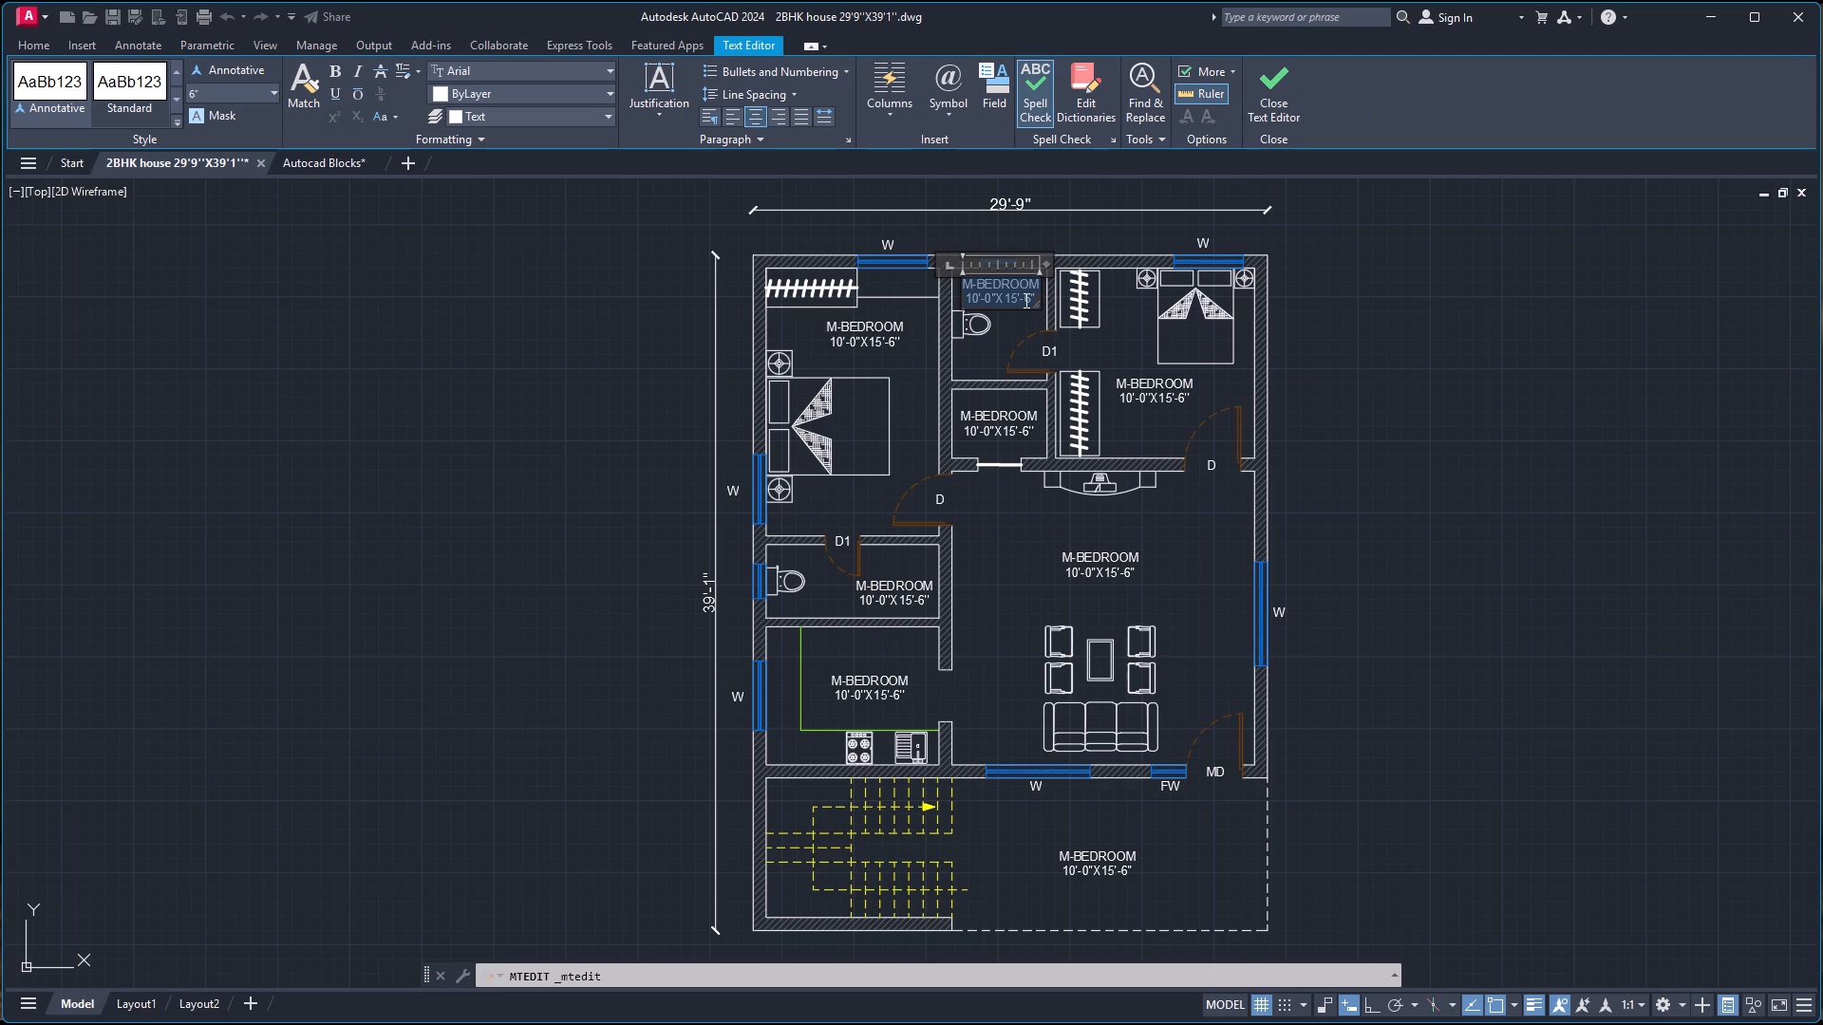
text(TOILET)
key(Return)
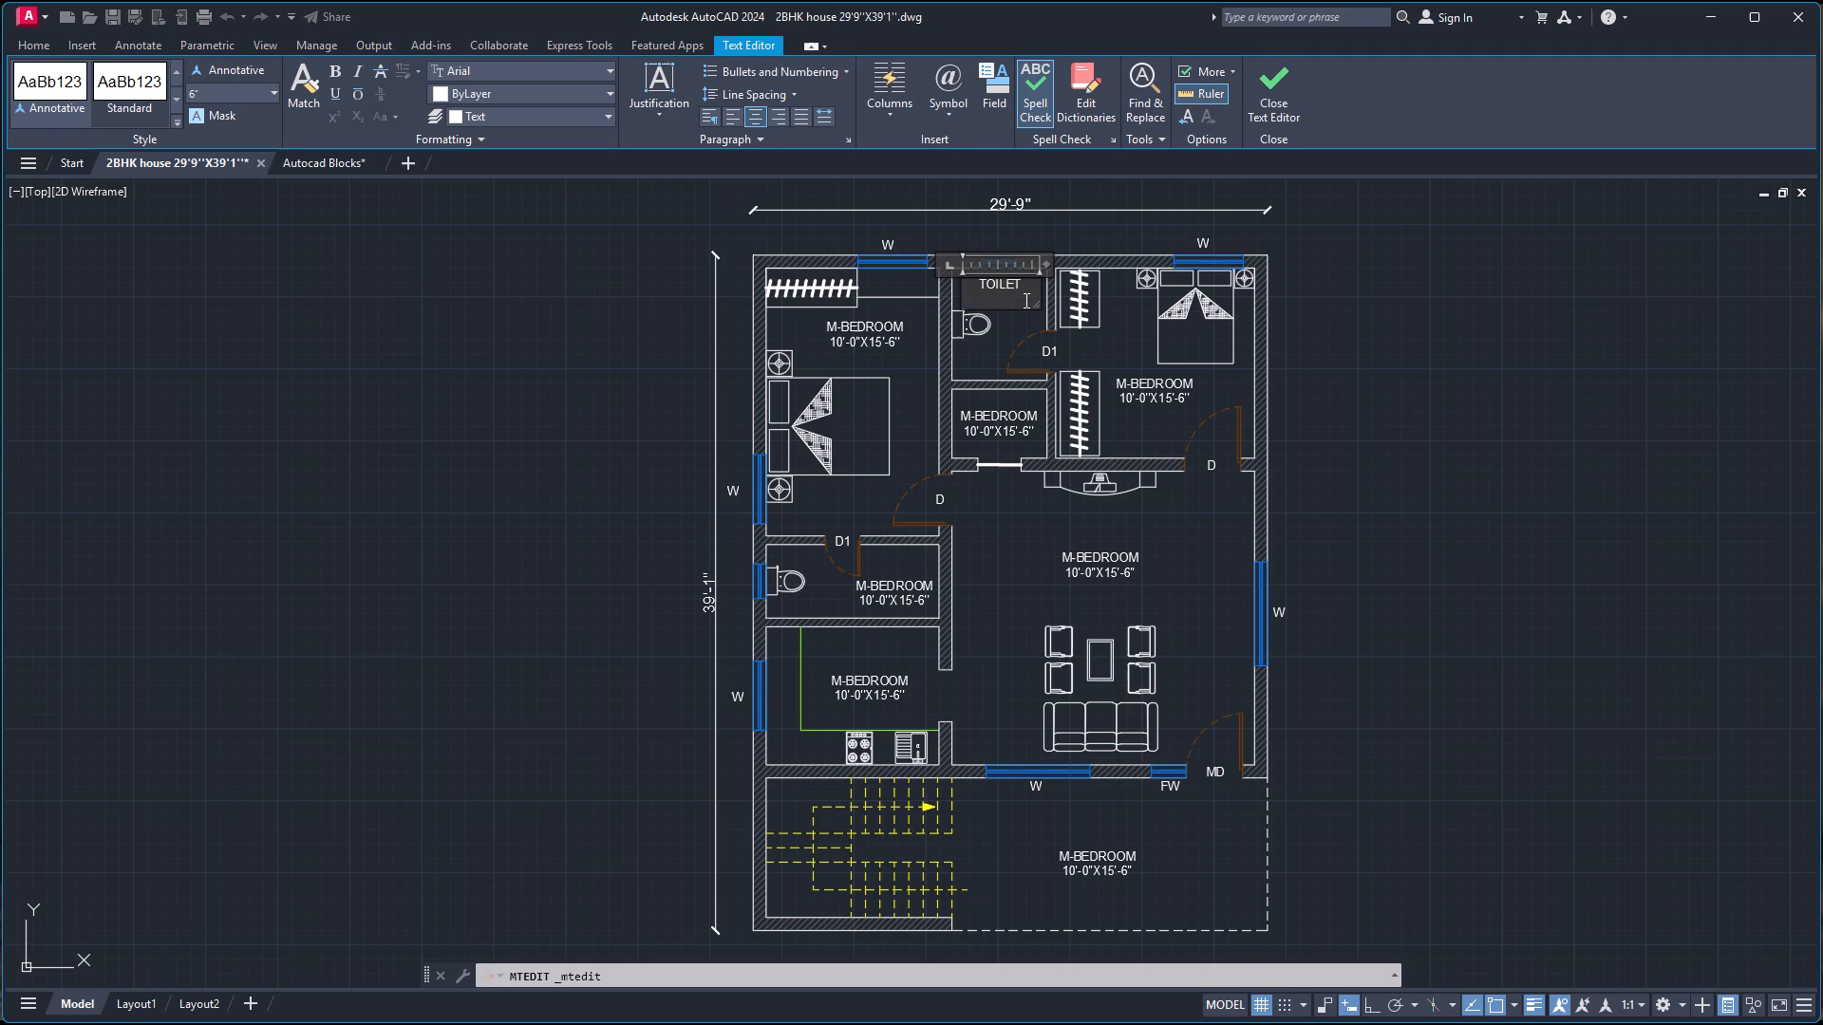
text(5'-)
text(6'')
key(x)
text(6'-6'')
Replace the label in the small room below that toilet with POOJA and 5'-6''X4'-0'' on a second line.
triple_click(988, 409)
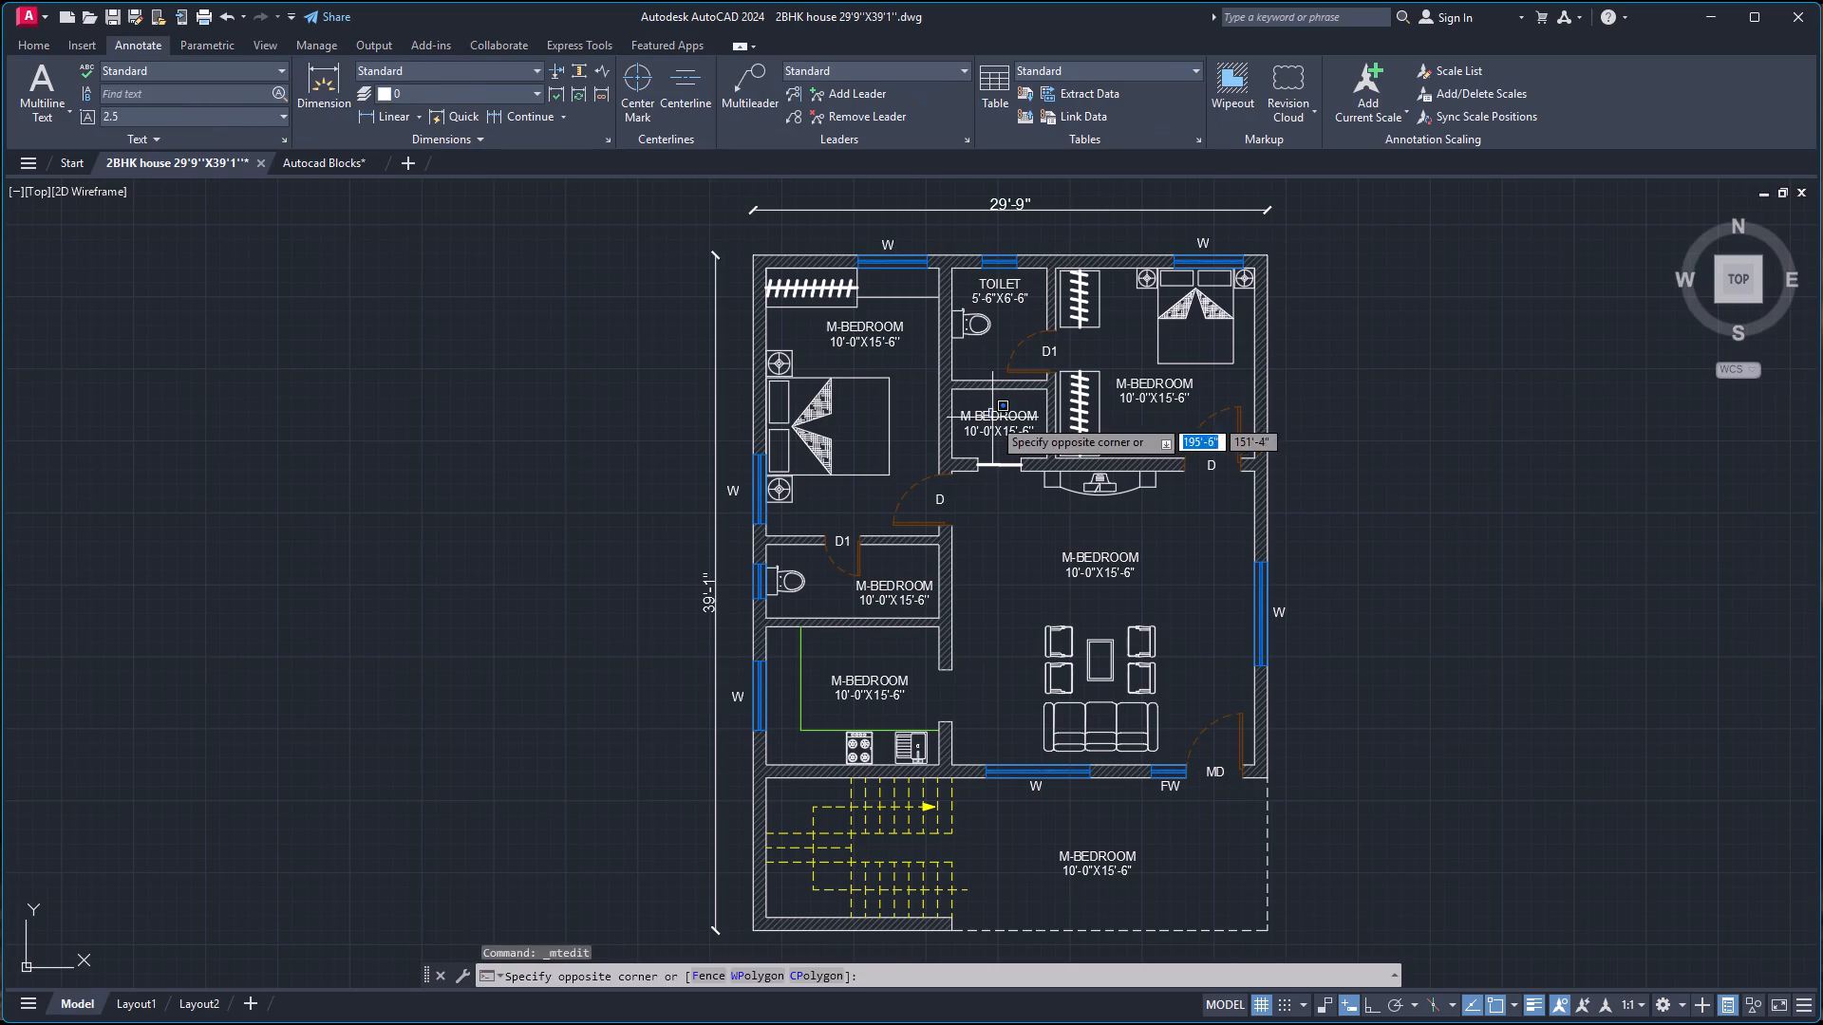
triple_click(992, 418)
double_click(992, 418)
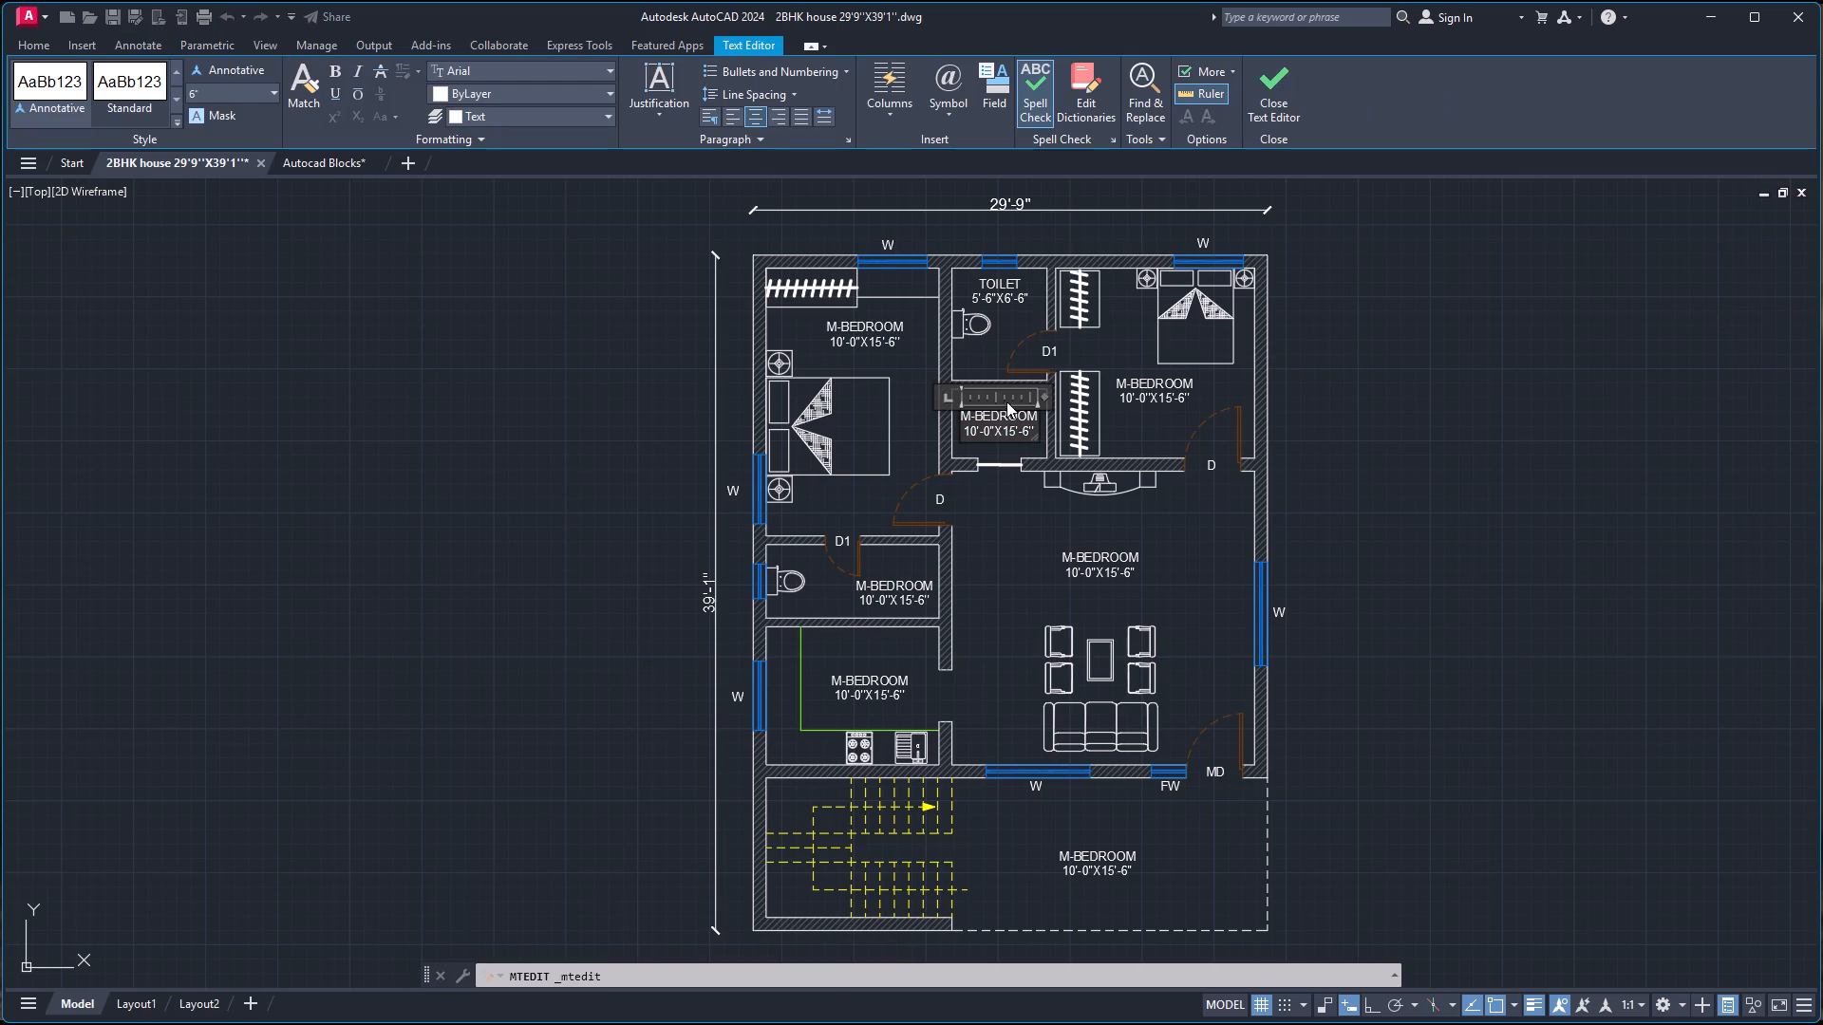
key(ctrl+a)
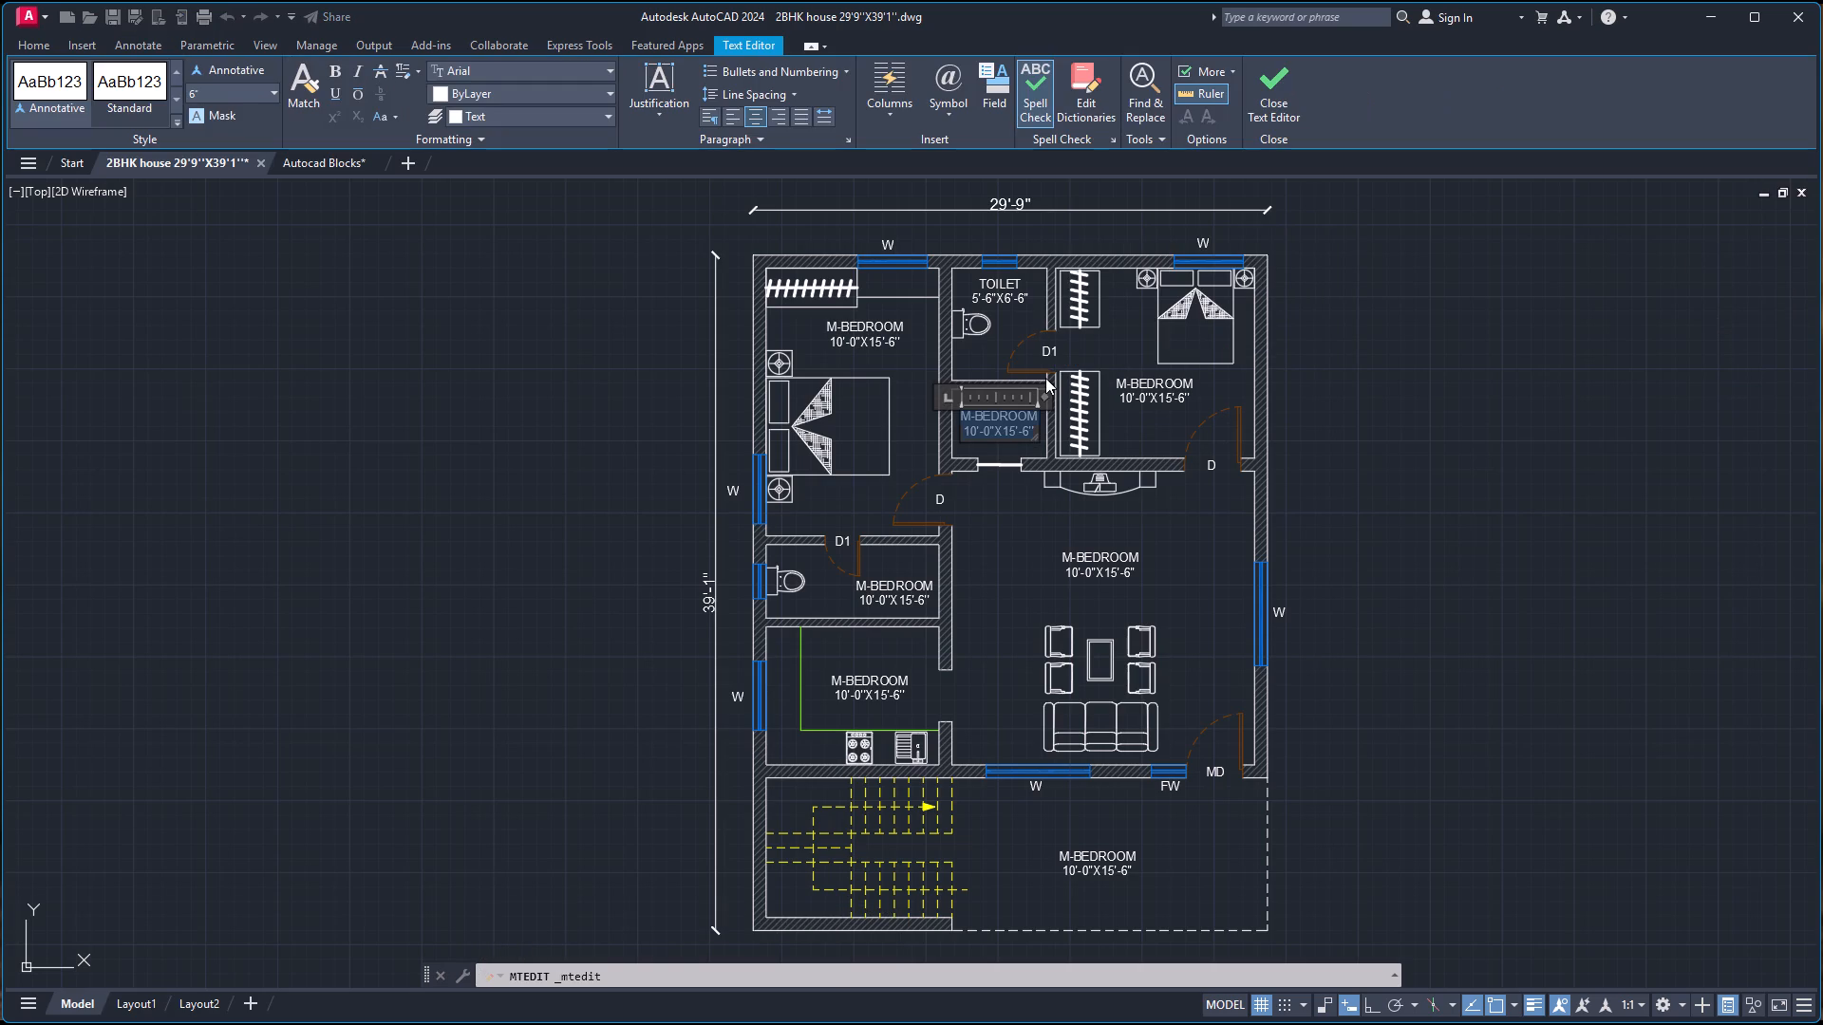
text(POO)
text(JA)
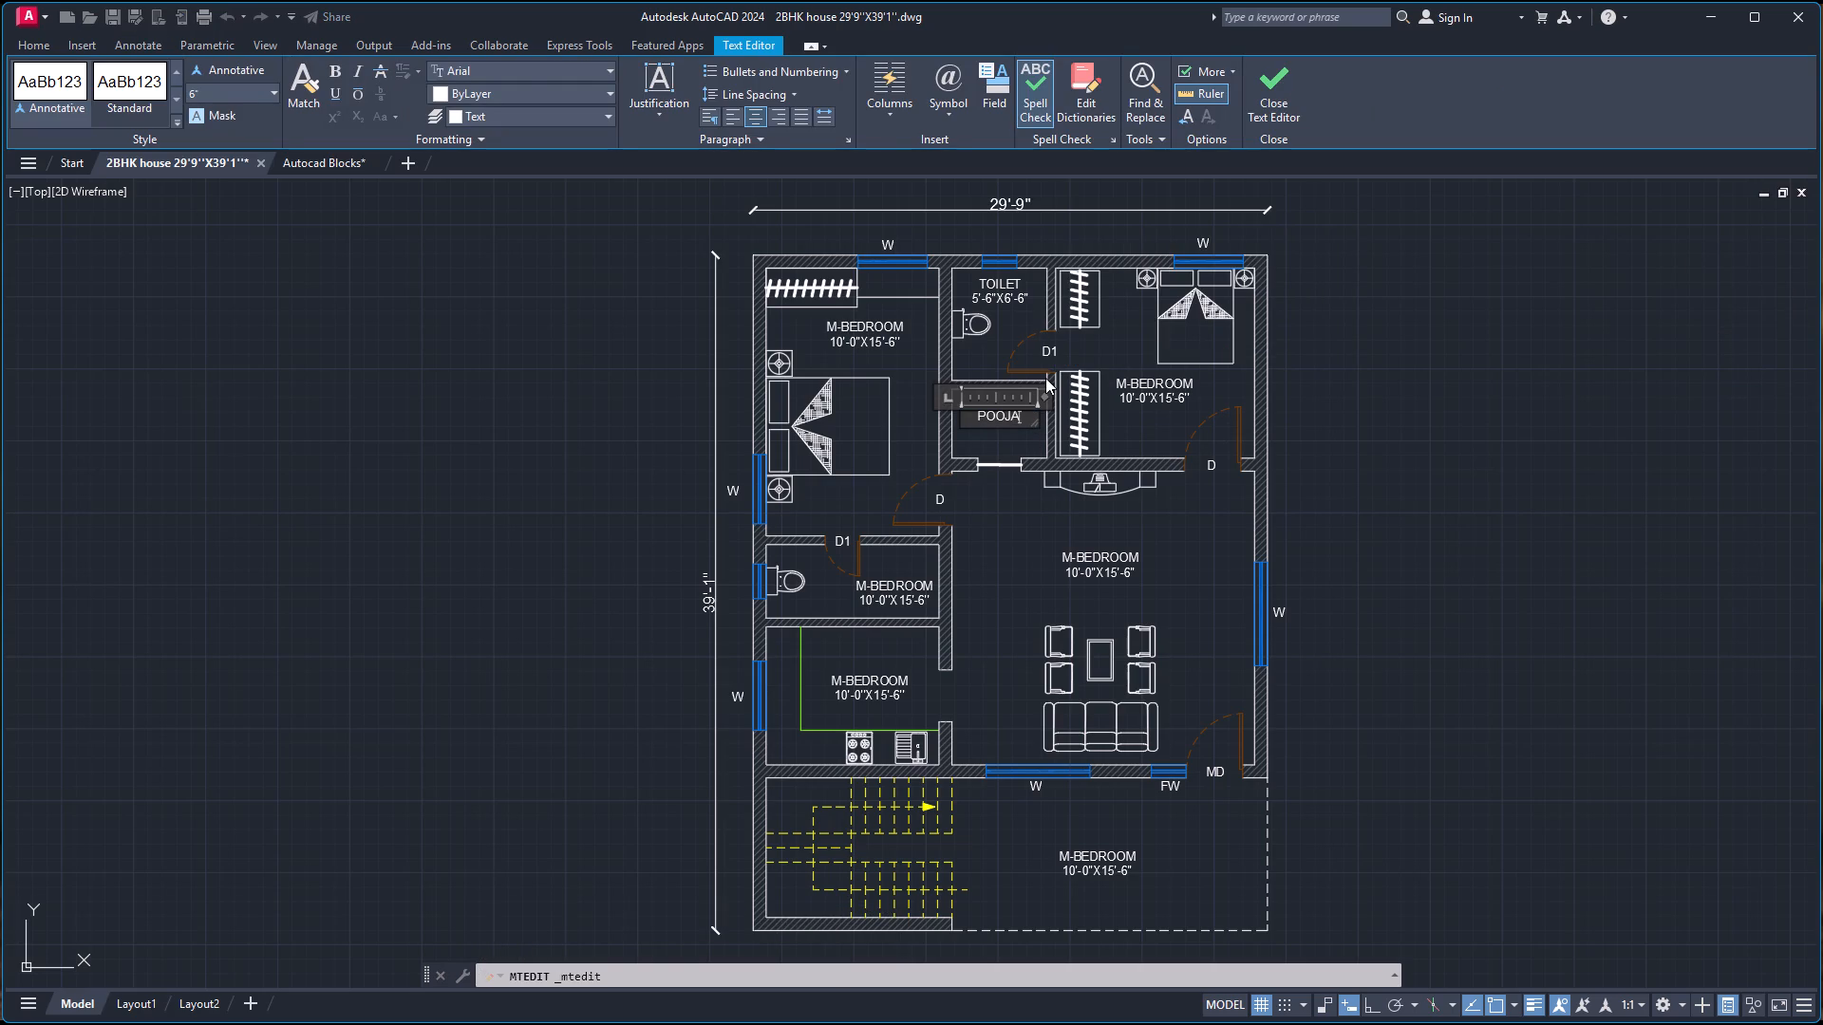
key(Return)
text(5'-6'')
key(x)
text(4'-0'')
click(1141, 402)
Replace the second bedroom's label with BED ROOM and 11'-6''X11'-0'' on a second line.
double_click(1157, 381)
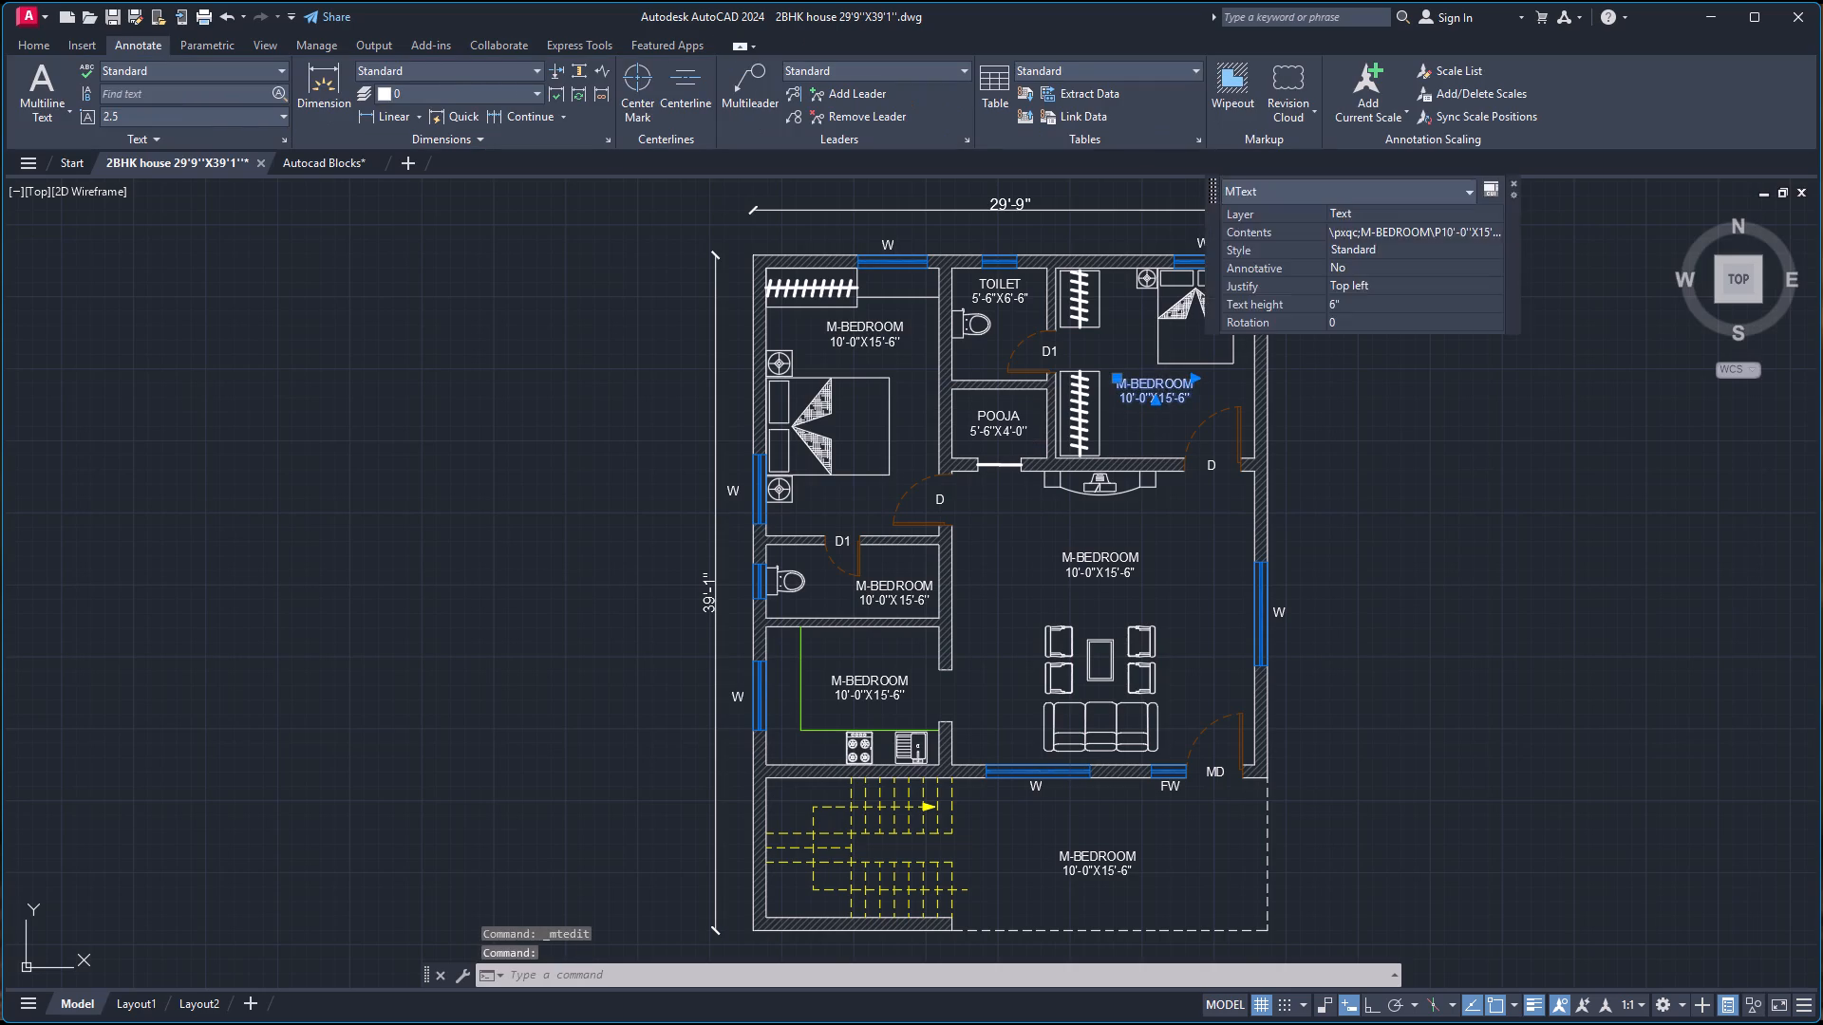
key(ctrl+a)
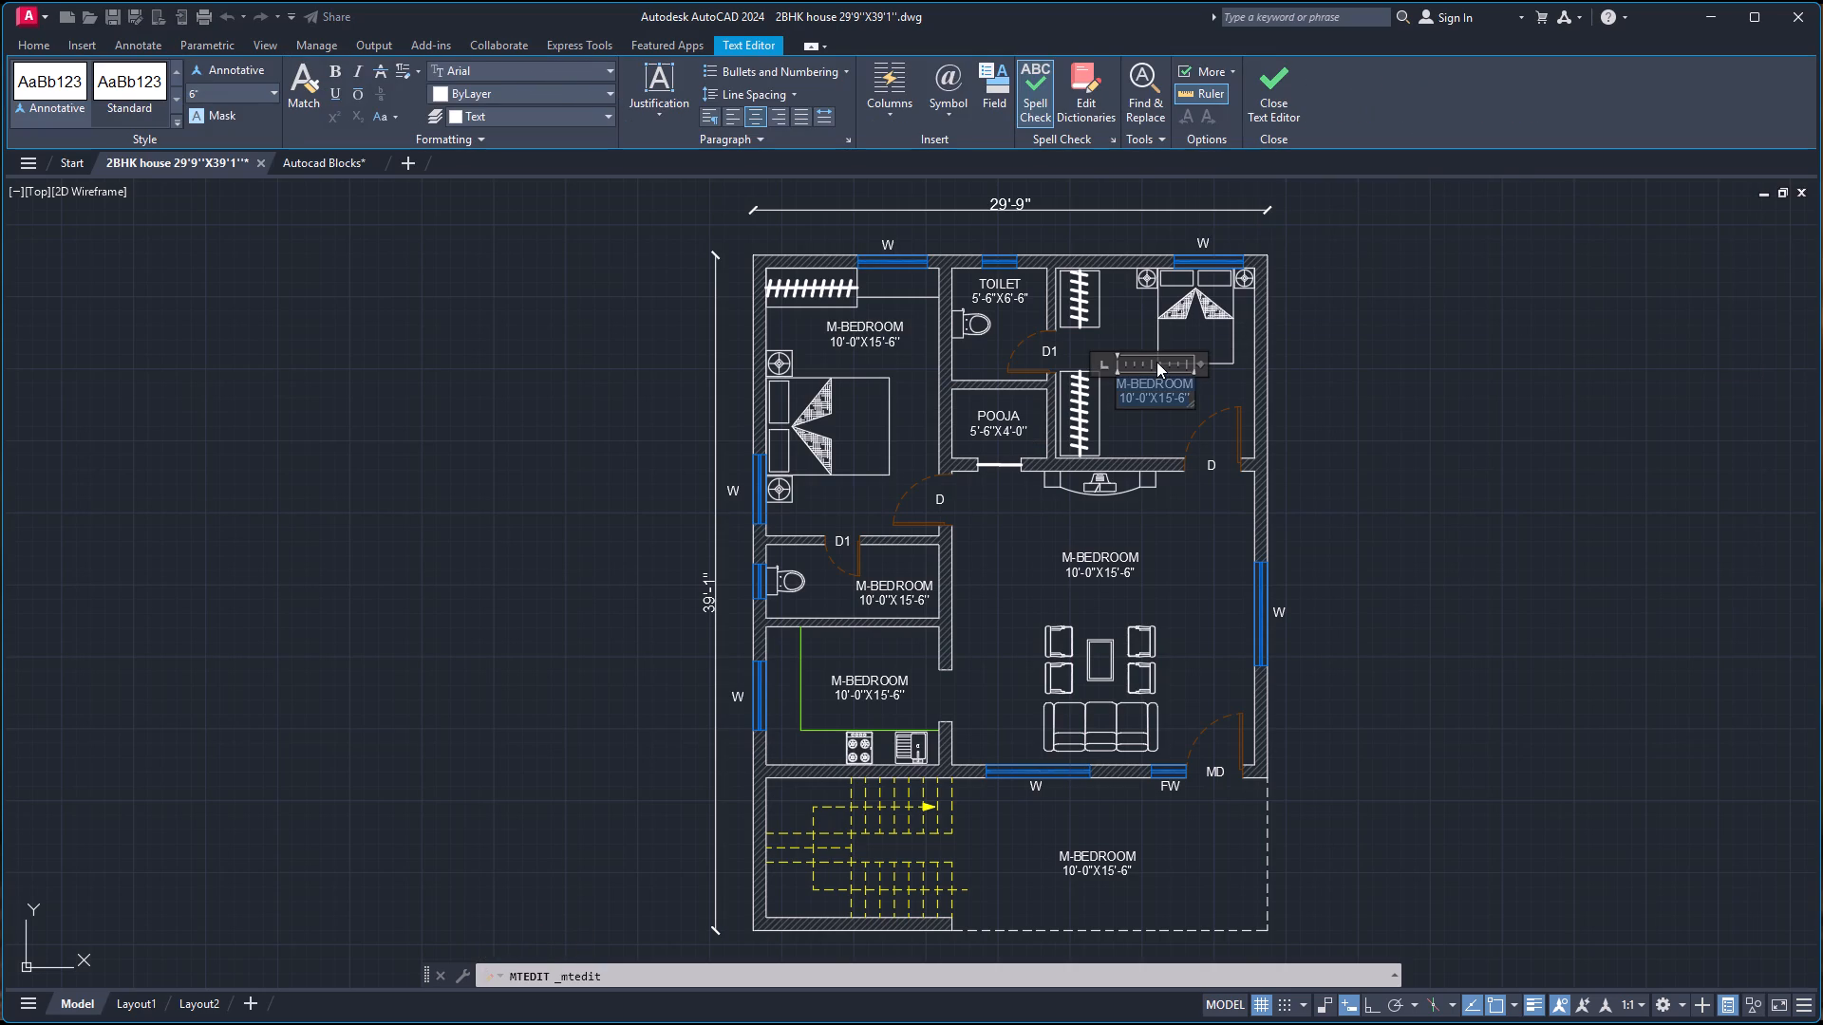
text(BED ROOM)
key(Return)
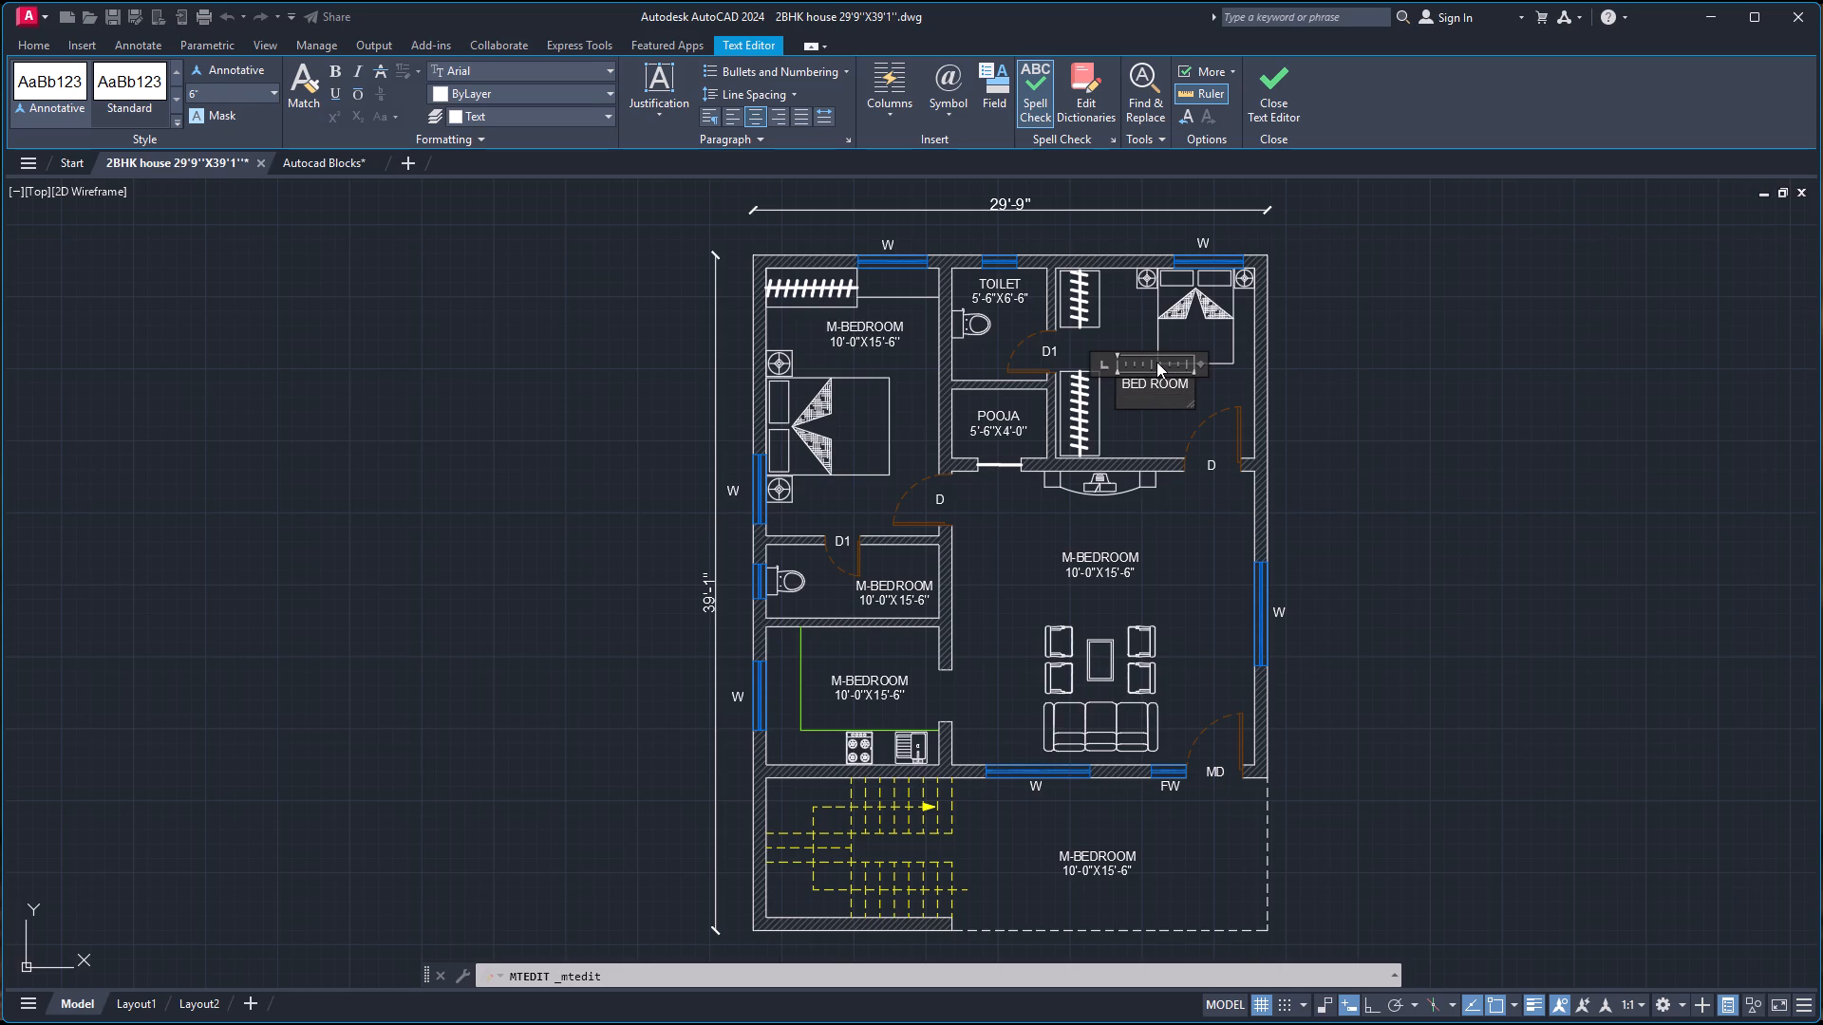
text(11'-)
text(6''X)
text(11'-)
text(0'')
click(1024, 562)
Replace the label above the seating area with LIVING and 17'-6''X17'-0'' on a second line.
double_click(1118, 559)
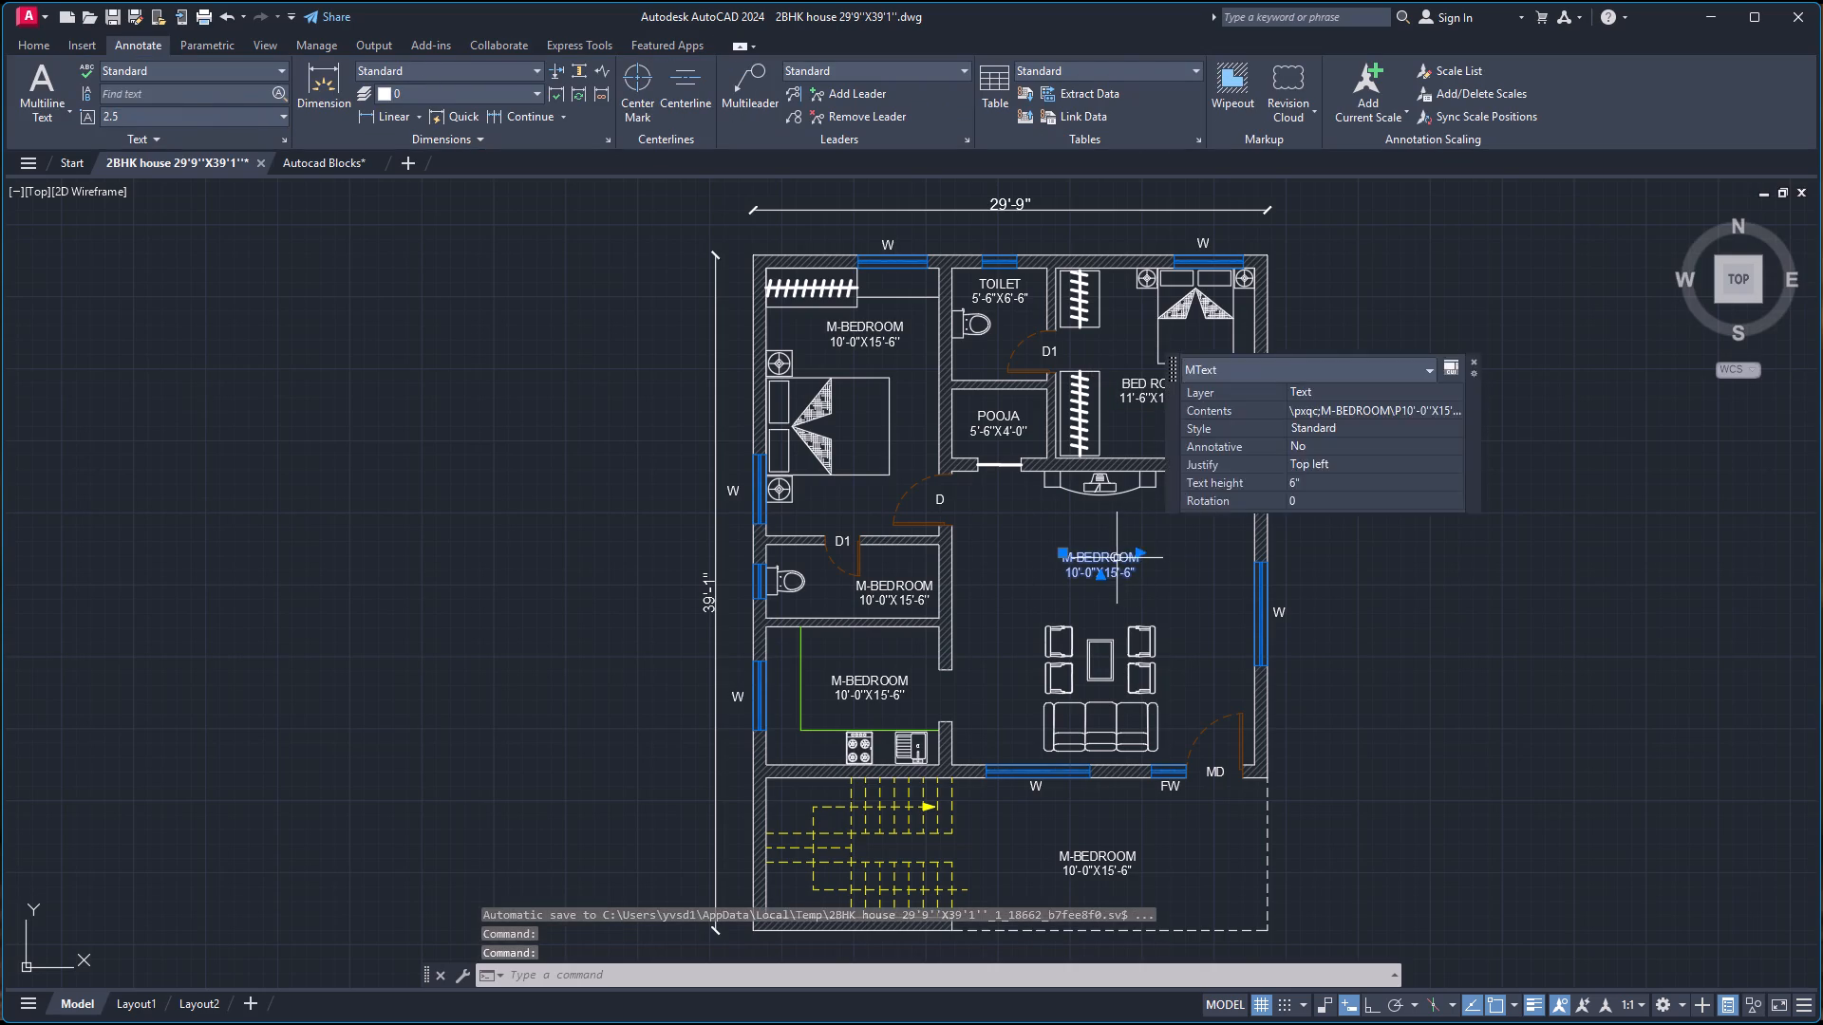
key(ctrl+a)
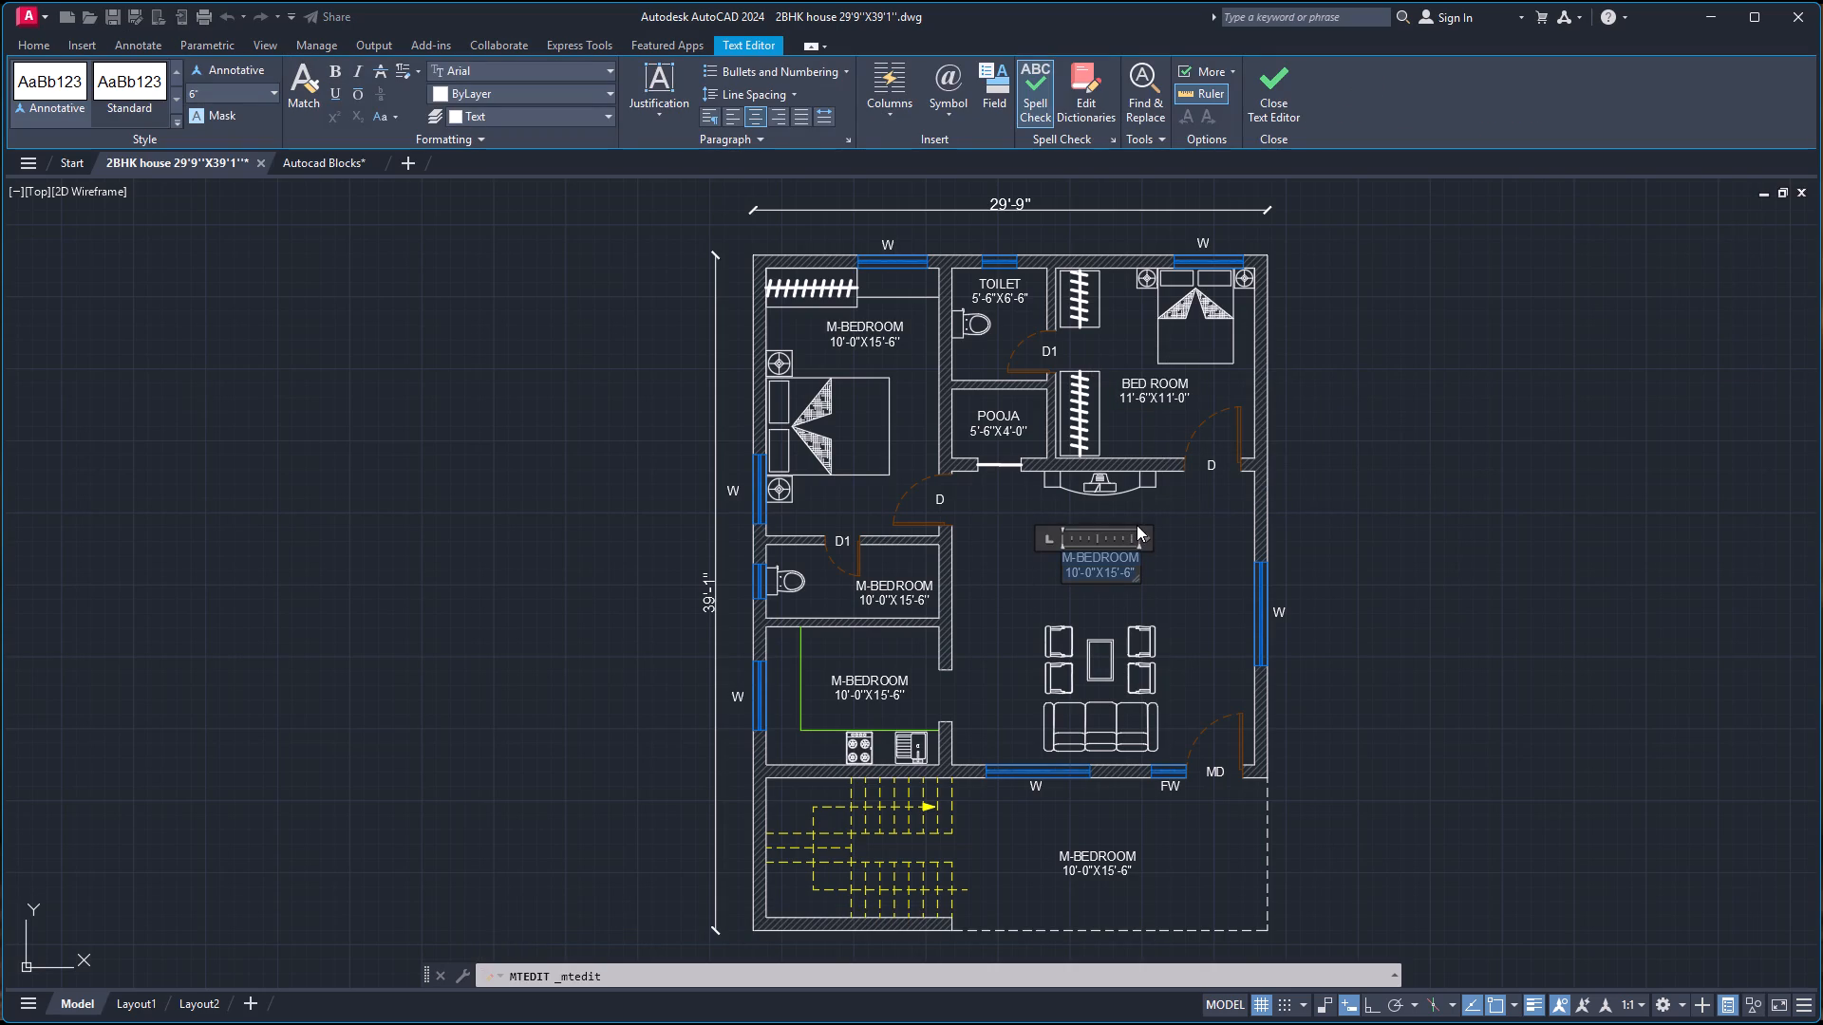
text(LIVING)
key(Return)
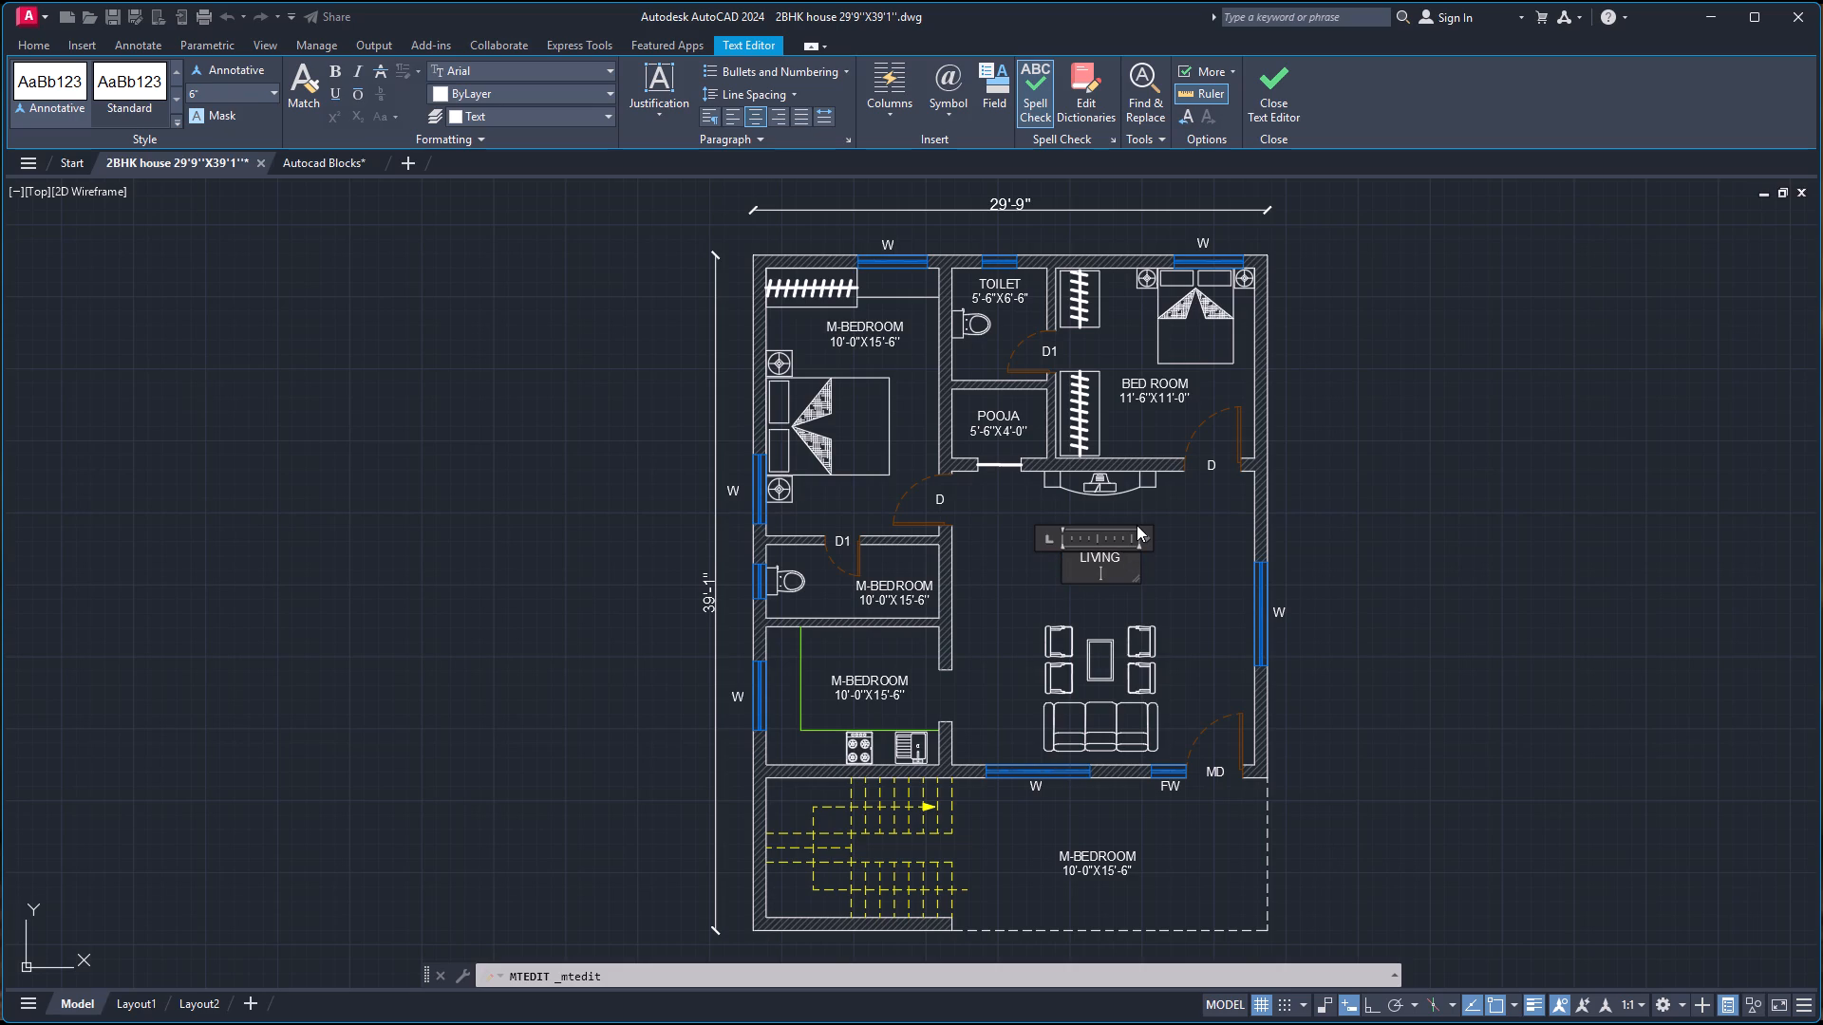
text(17'-6''X)
text(17'-0'')
Replace the label in the toilet above the kitchen with A TOILET and 10'-0''X4'-3'' on a second line.
triple_click(894, 590)
double_click(894, 589)
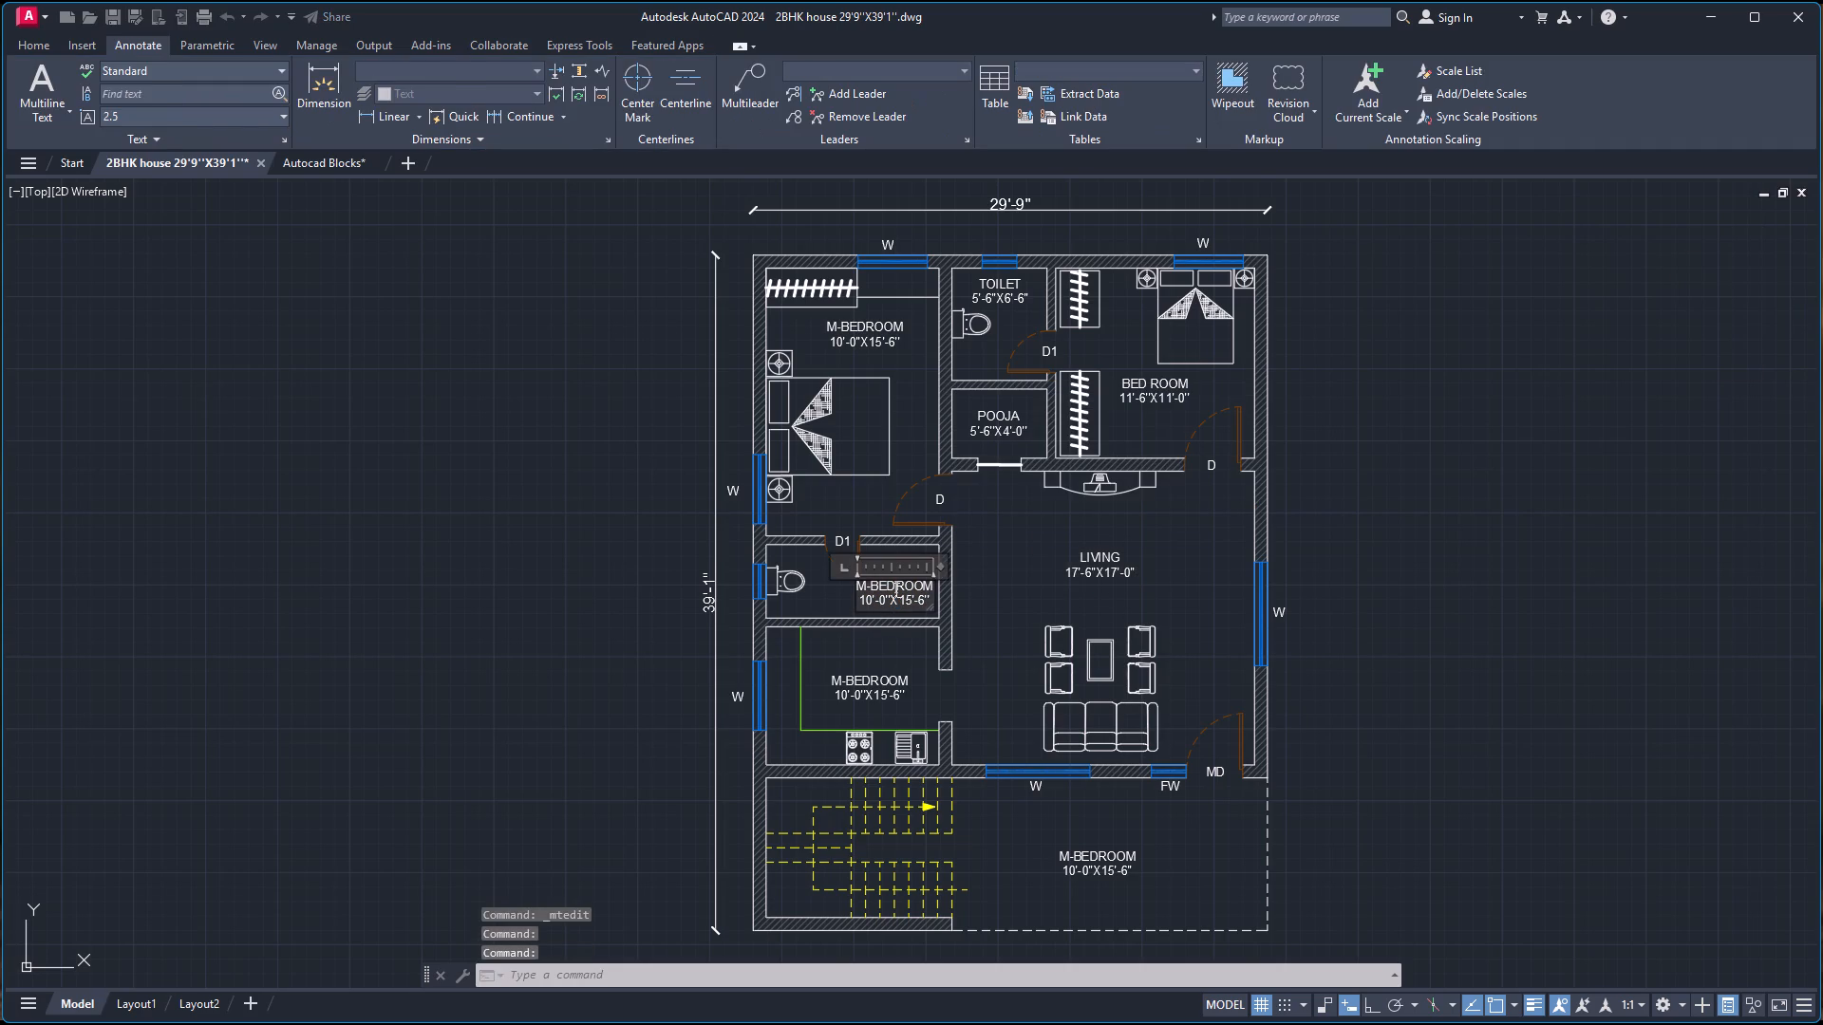
key(ctrl+a)
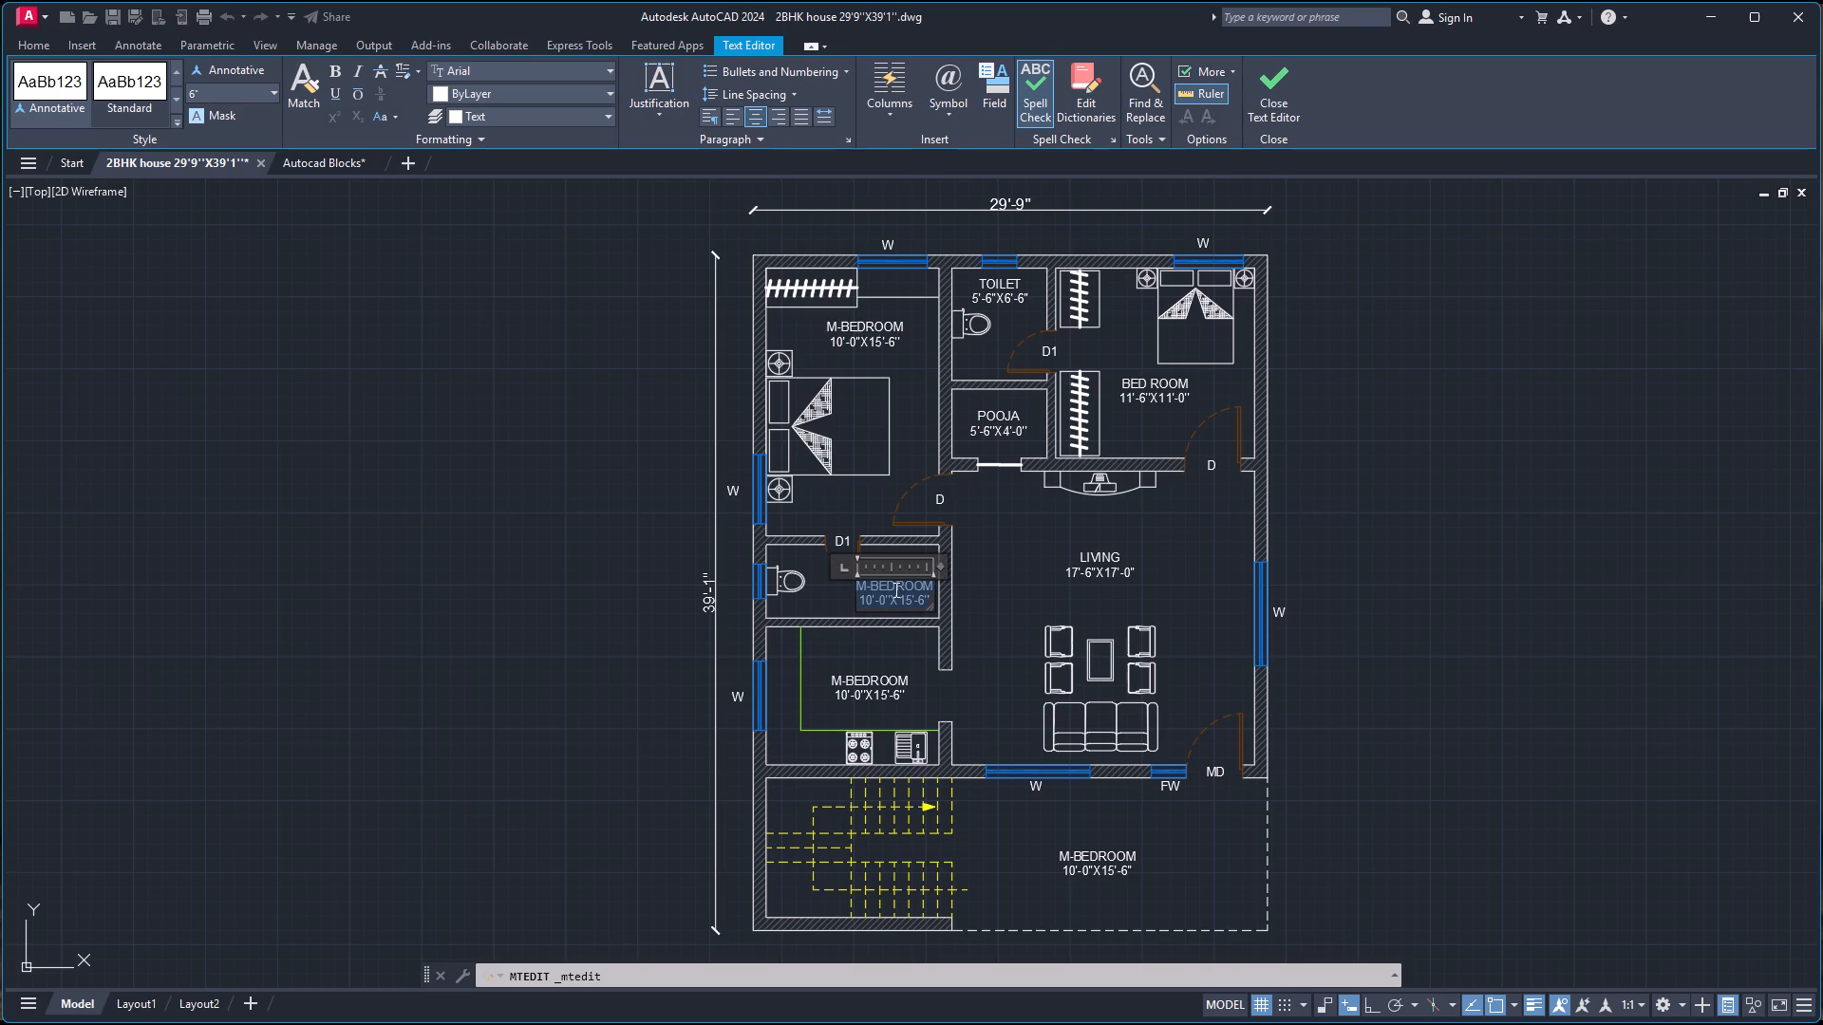
text(A)
key(space)
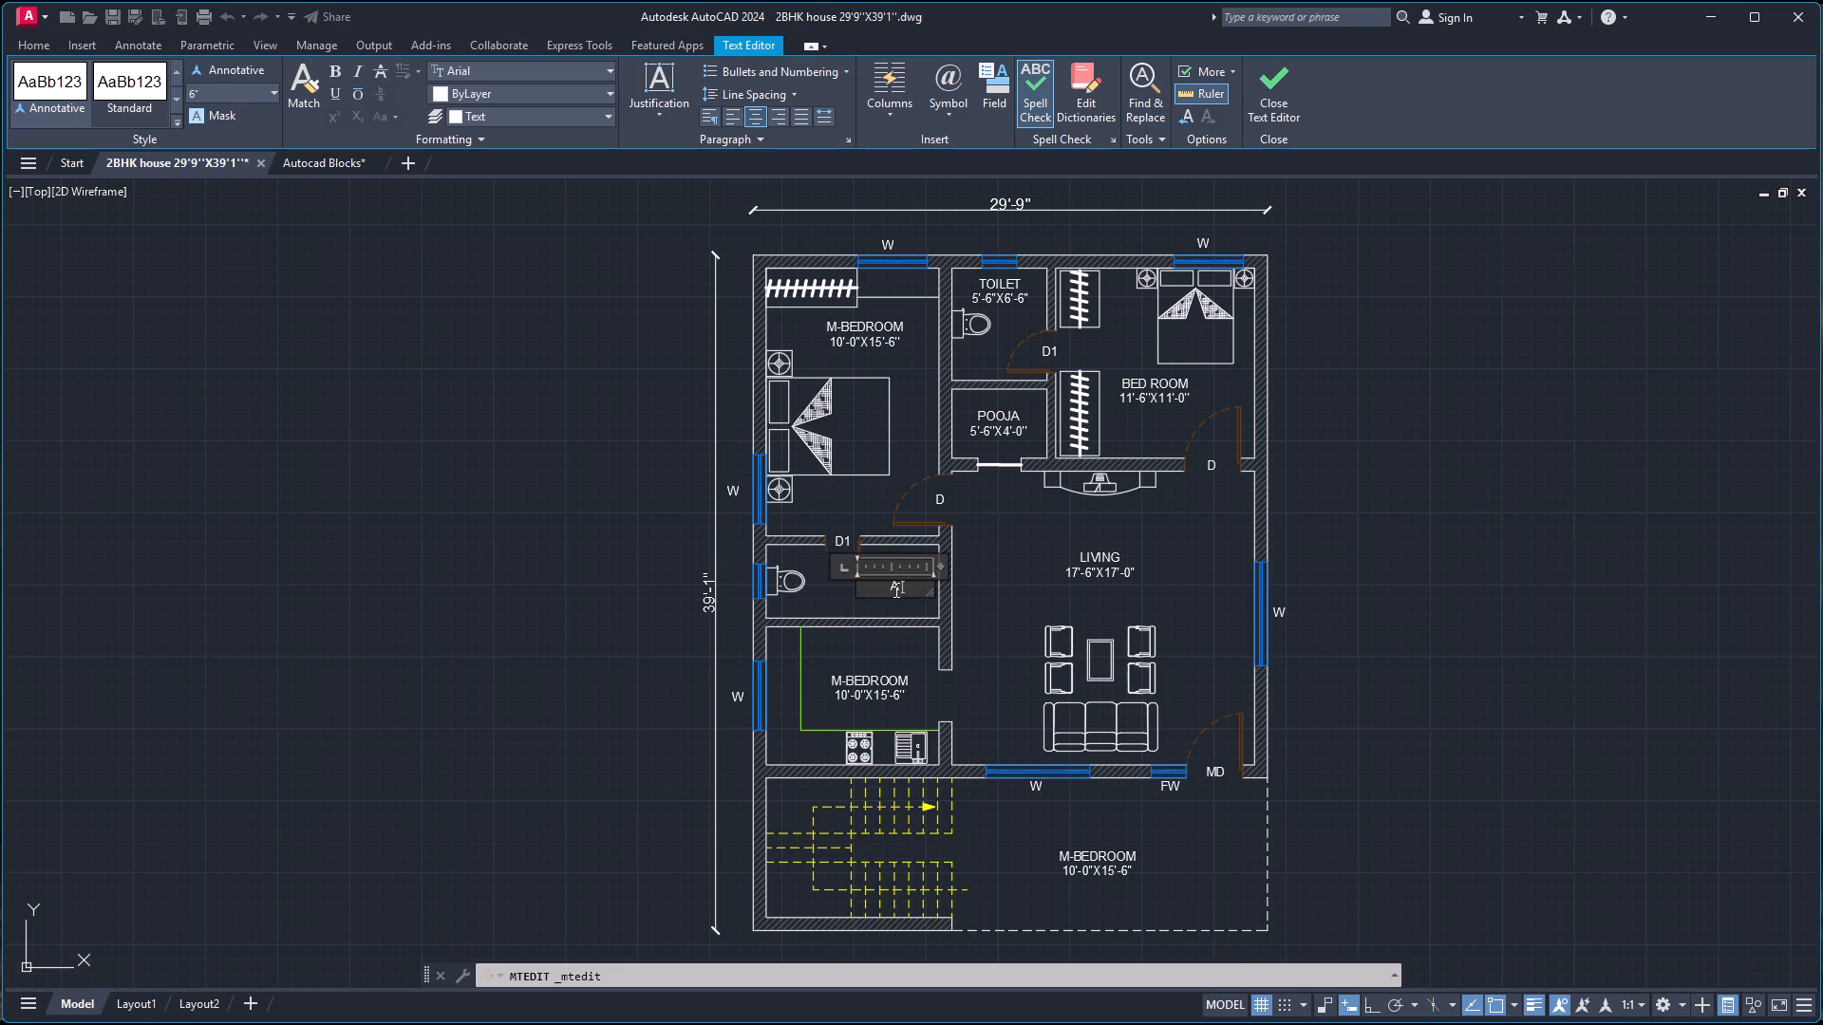
text(TOL)
key(BackSpace)
key(BackSpace)
text(OILET)
key(Return)
text(10)
text('-0''X)
text(4'-3'')
click(885, 660)
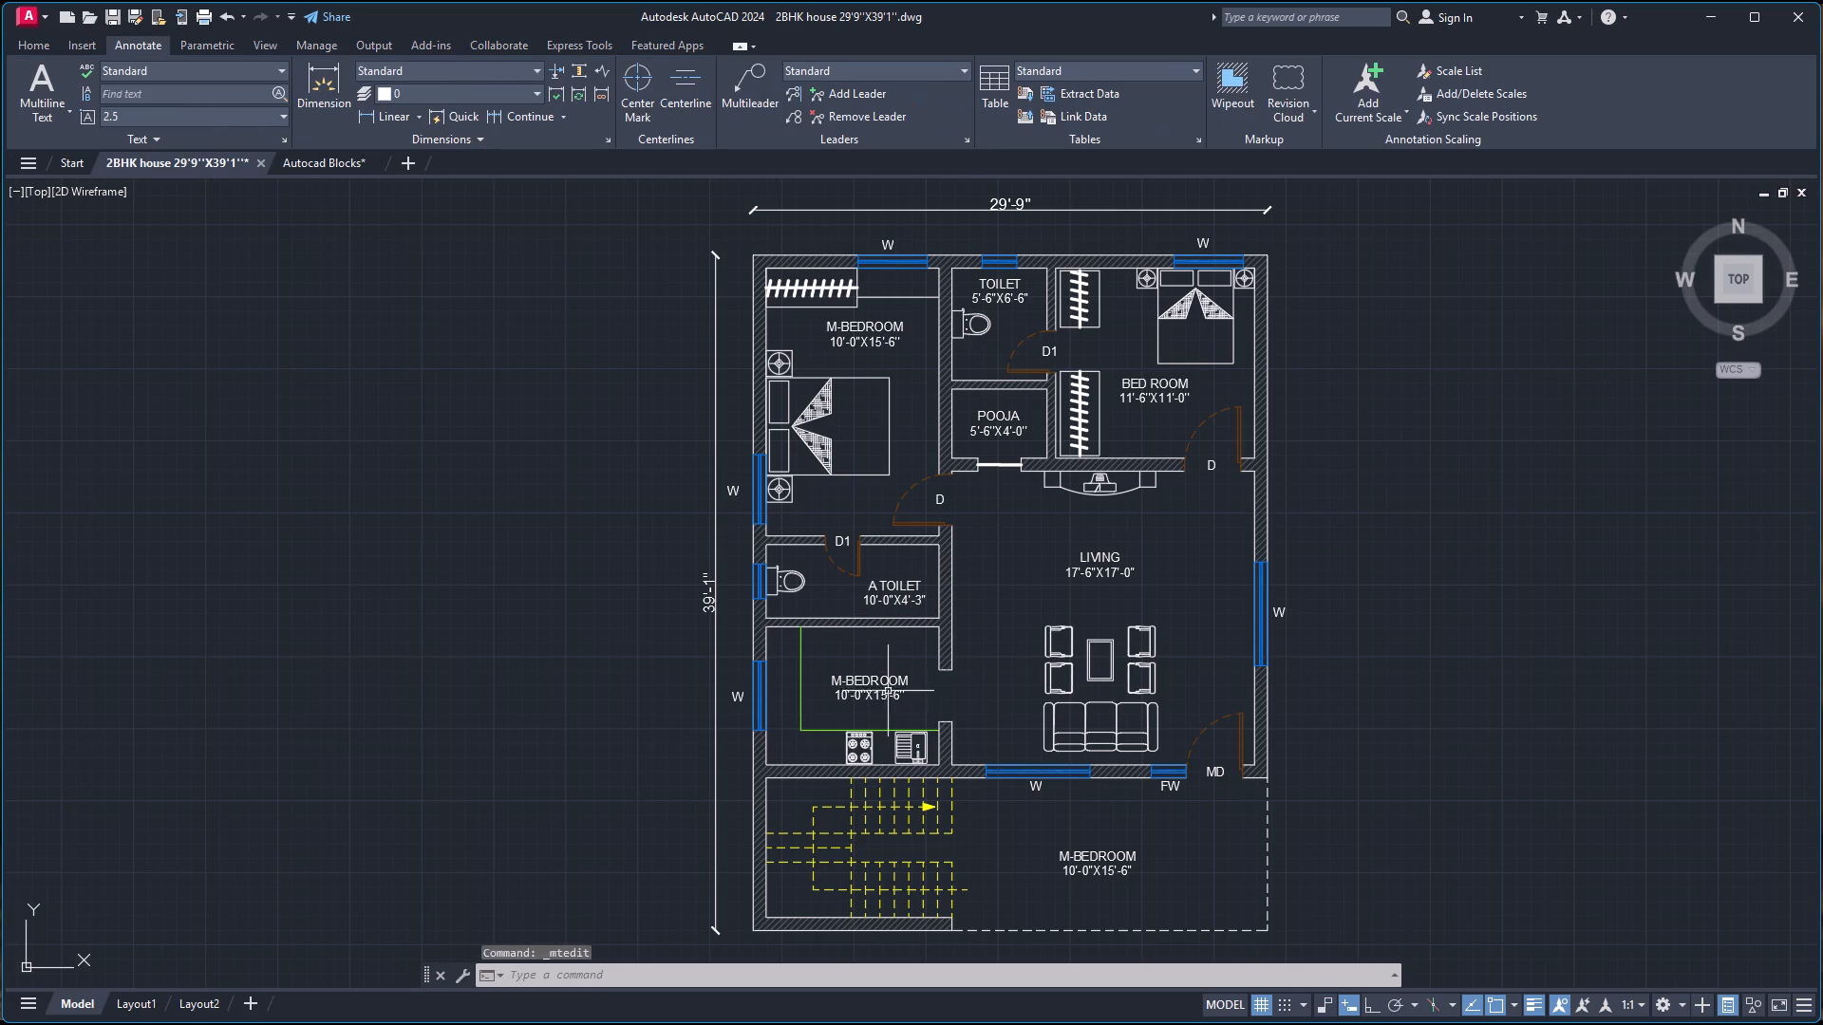
Replace the label in the room with the stove and sink with KITCHEN and 10'-0''X8'-0'' on a second line.
double_click(883, 683)
key(ctrl+a)
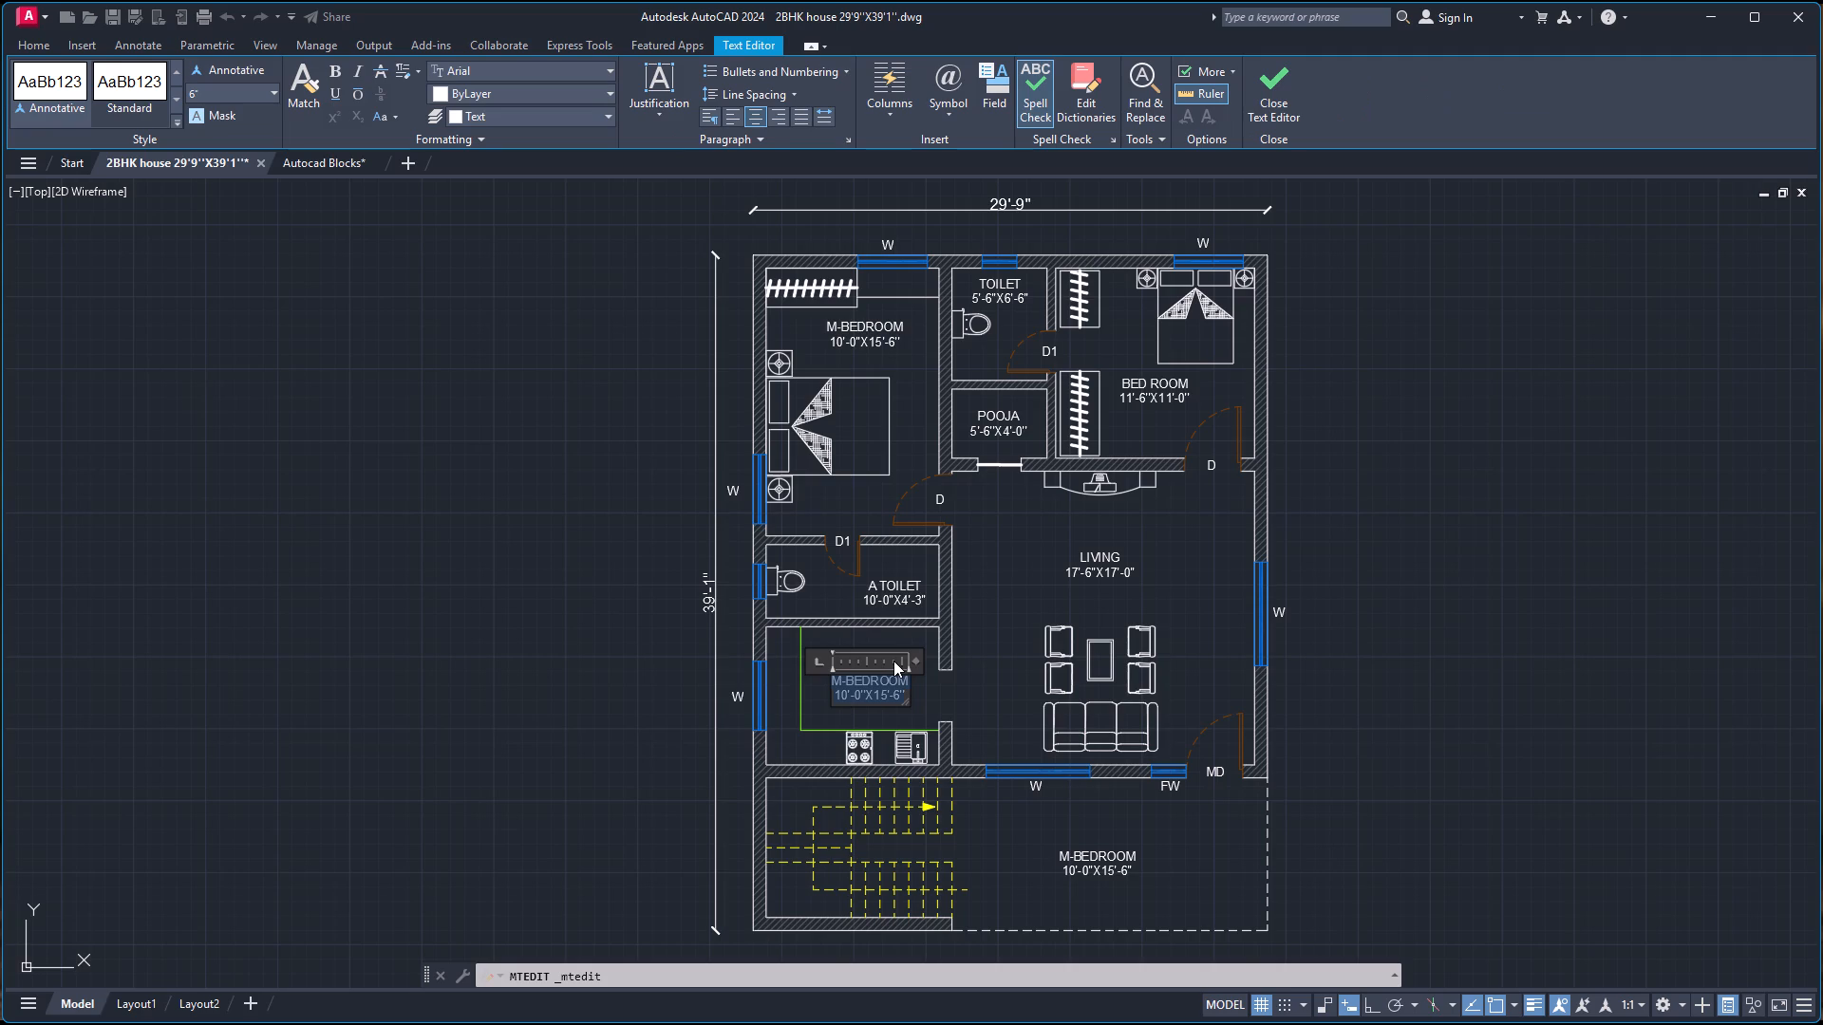
text(KICTHEN)
key(Return)
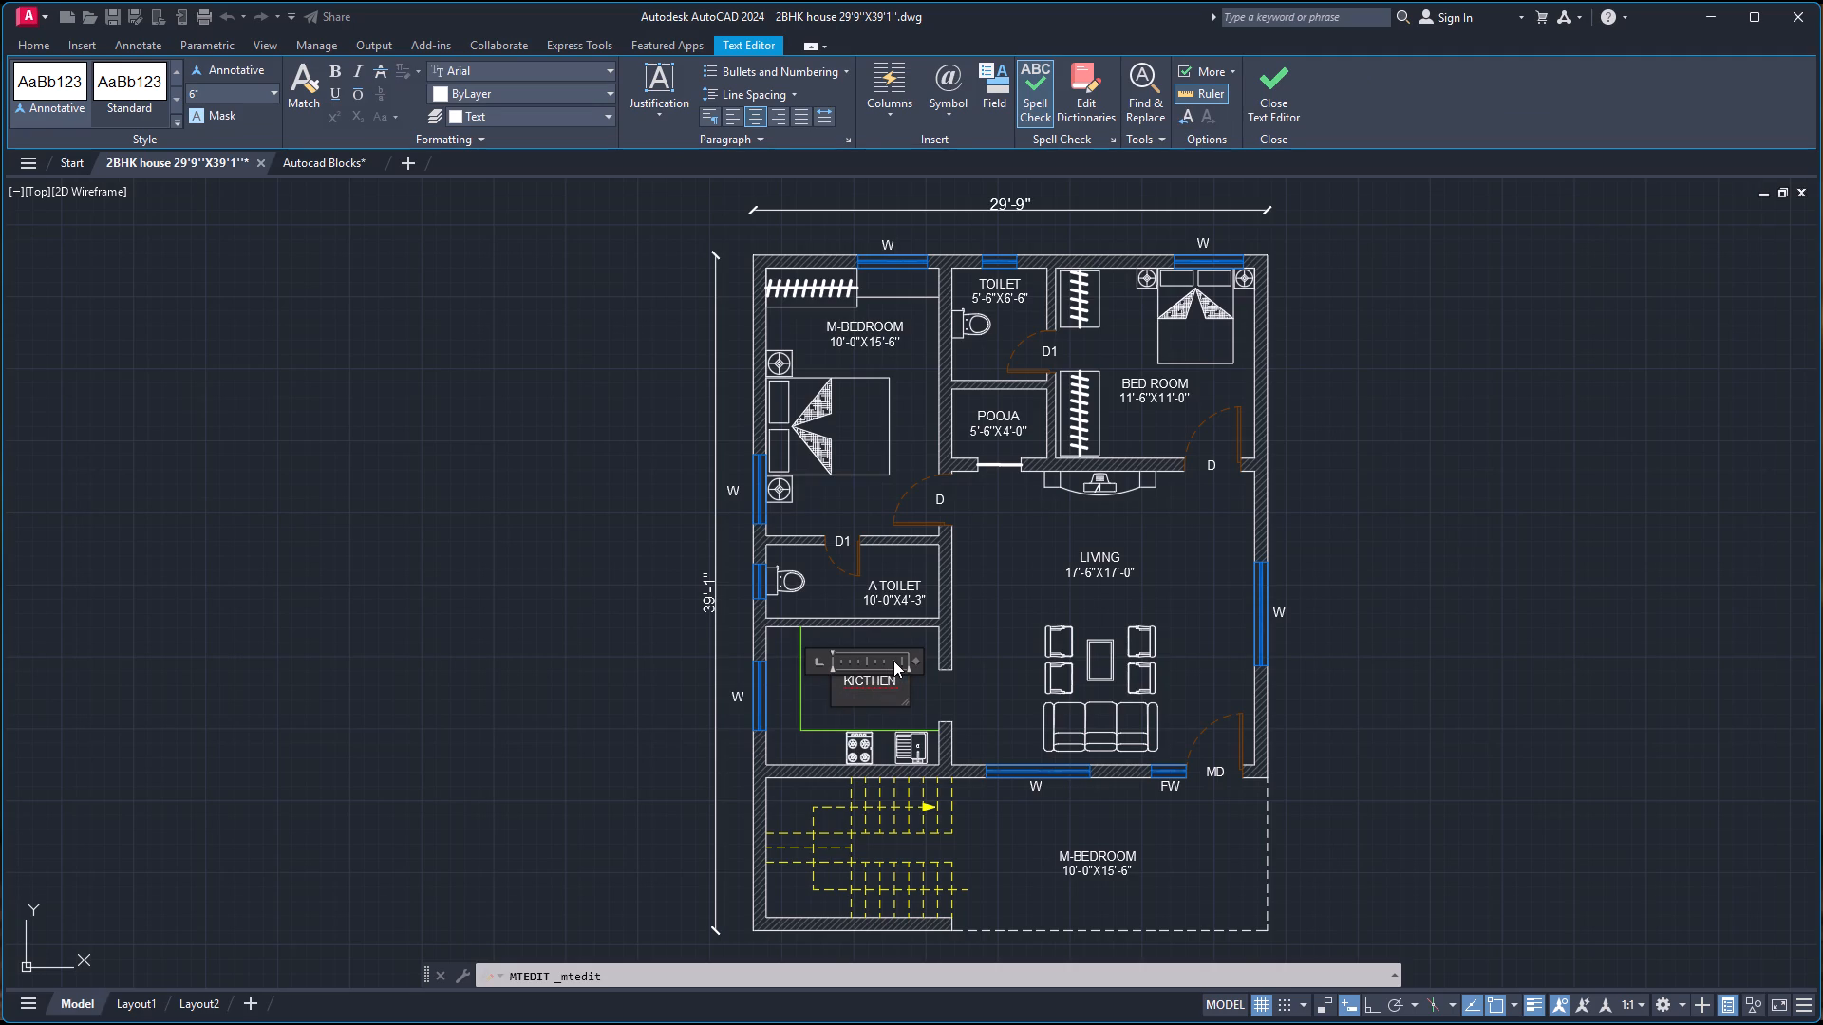
key(BackSpace)
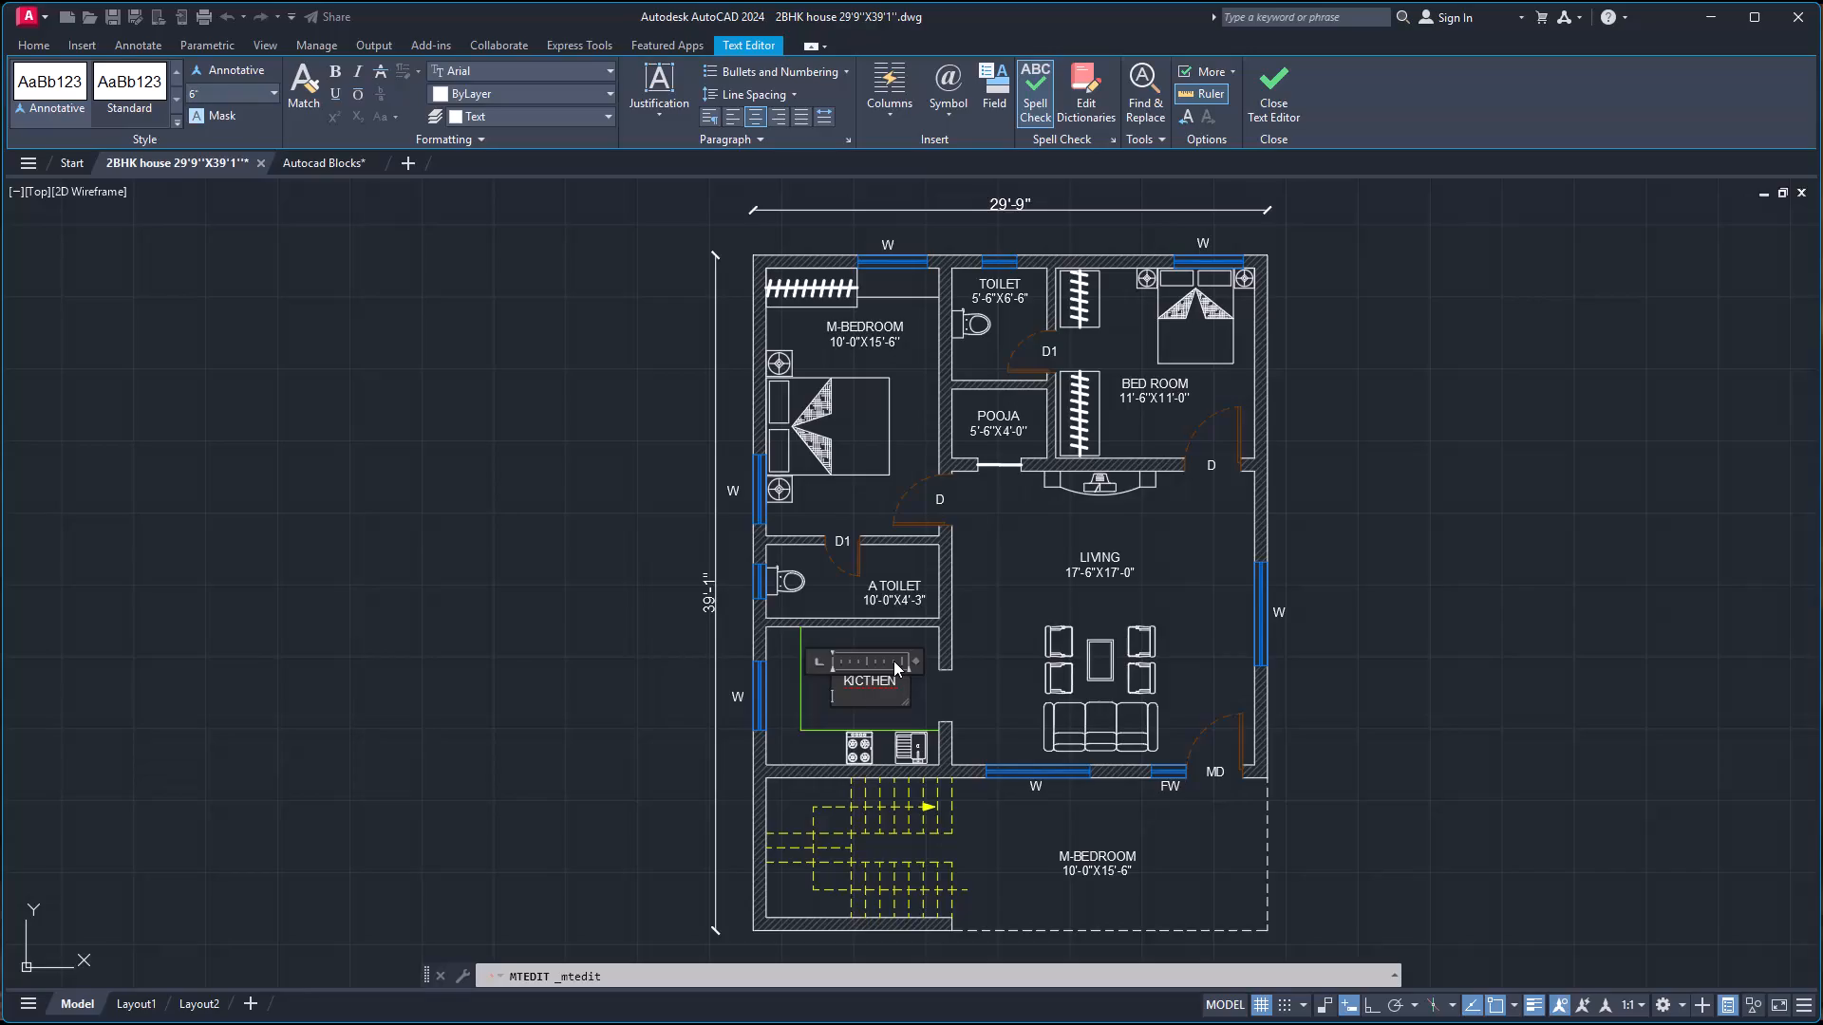
key(BackSpace)
key(BackSpace)
key(BackSpace)
key(BackSpace)
key(BackSpace)
key(BackSpace)
text(TCHEN)
key(Return)
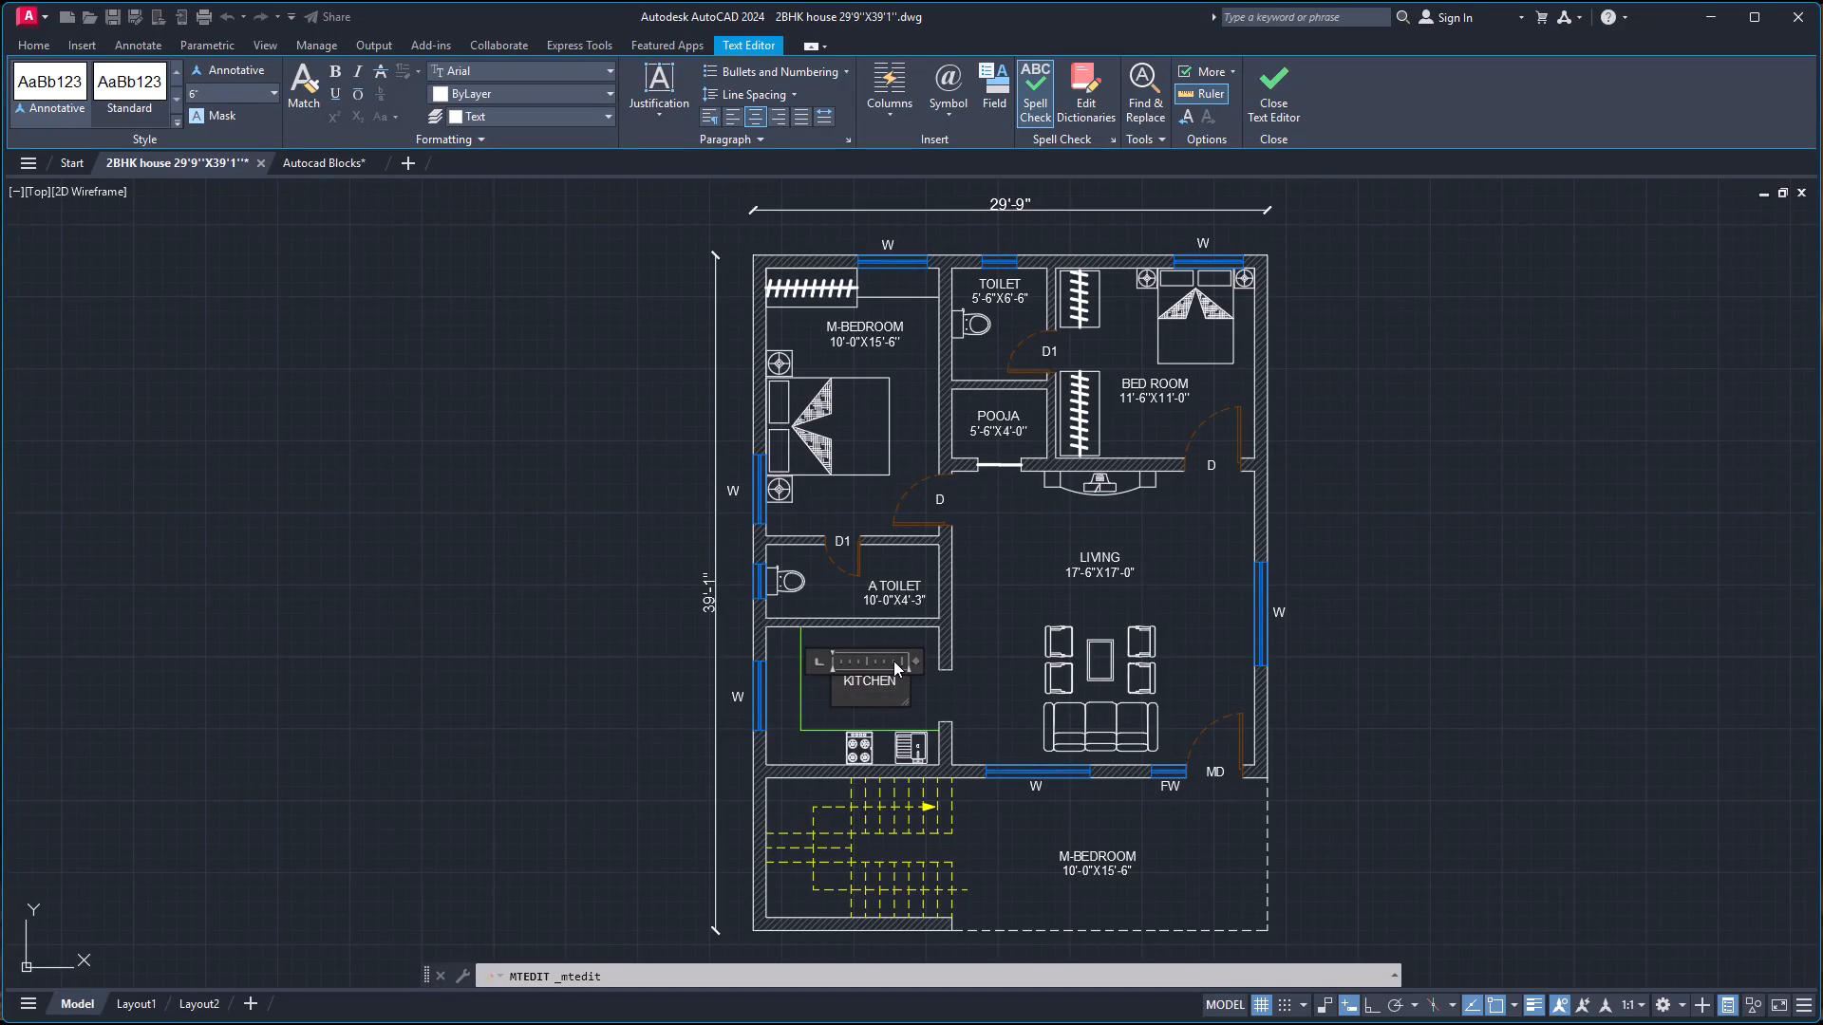
text(10'-)
text(00)
key(BackSpace)
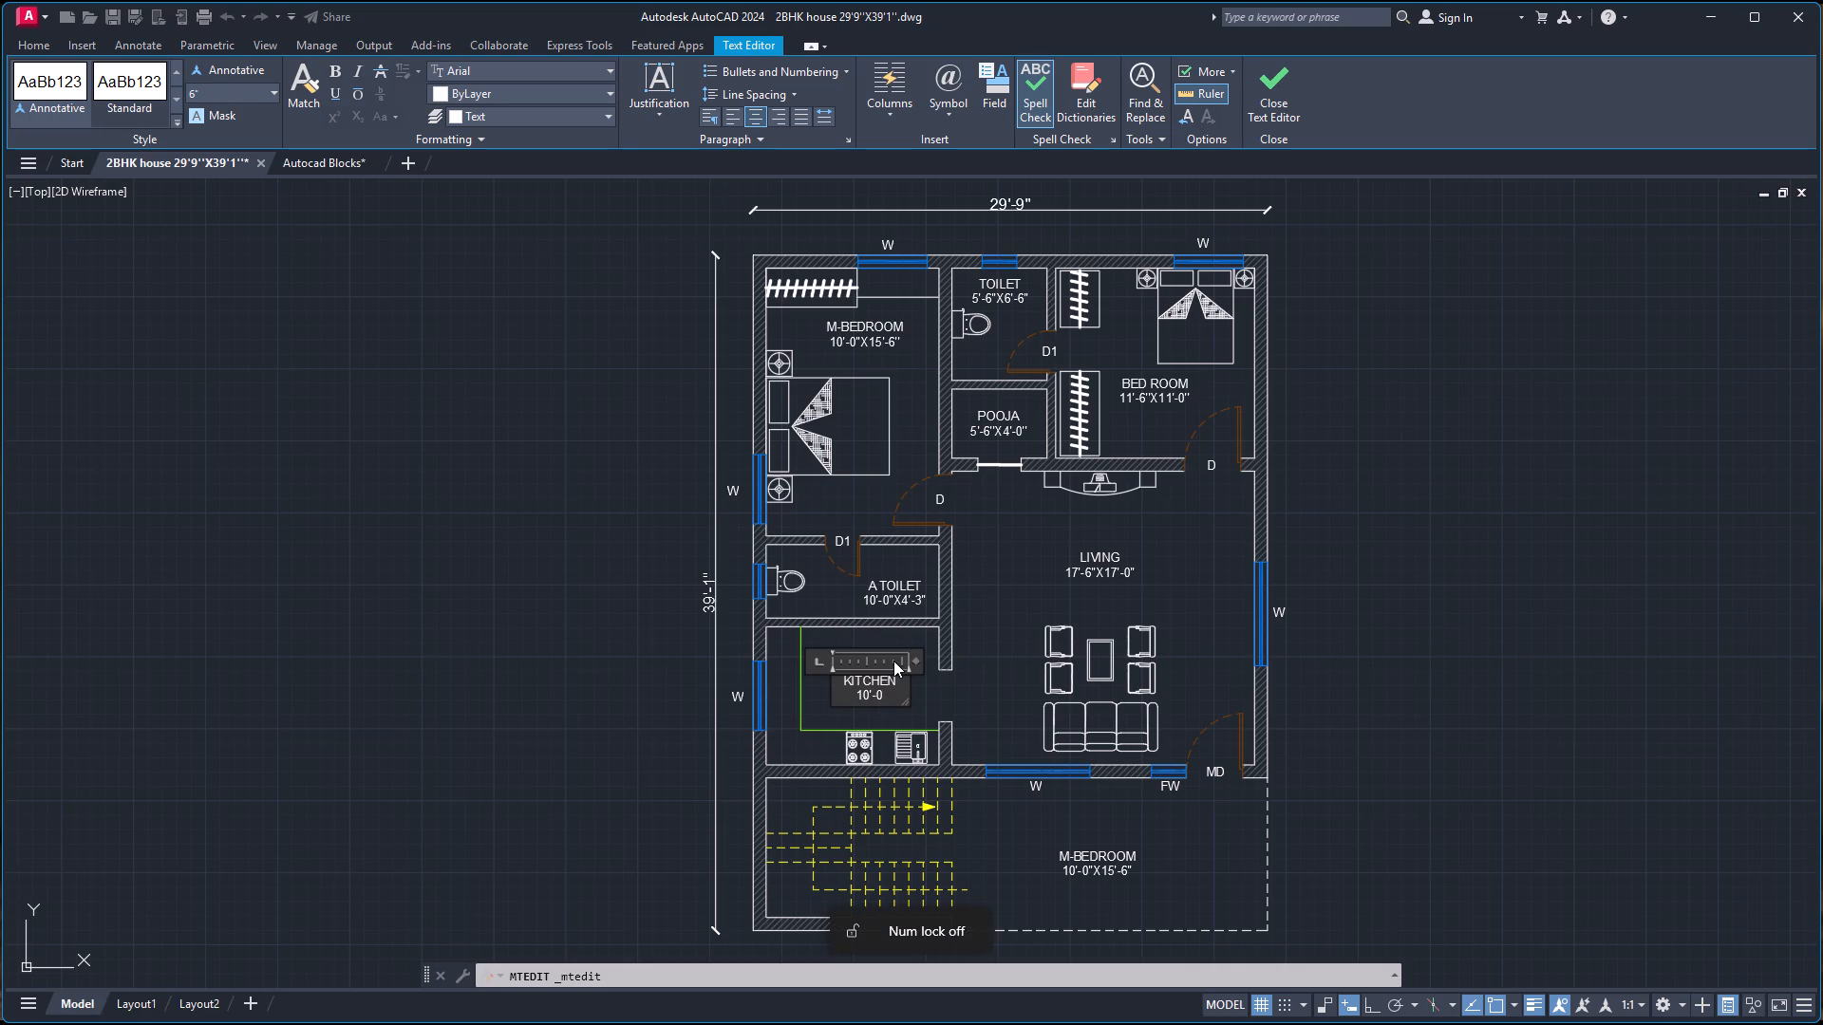
text(''X)
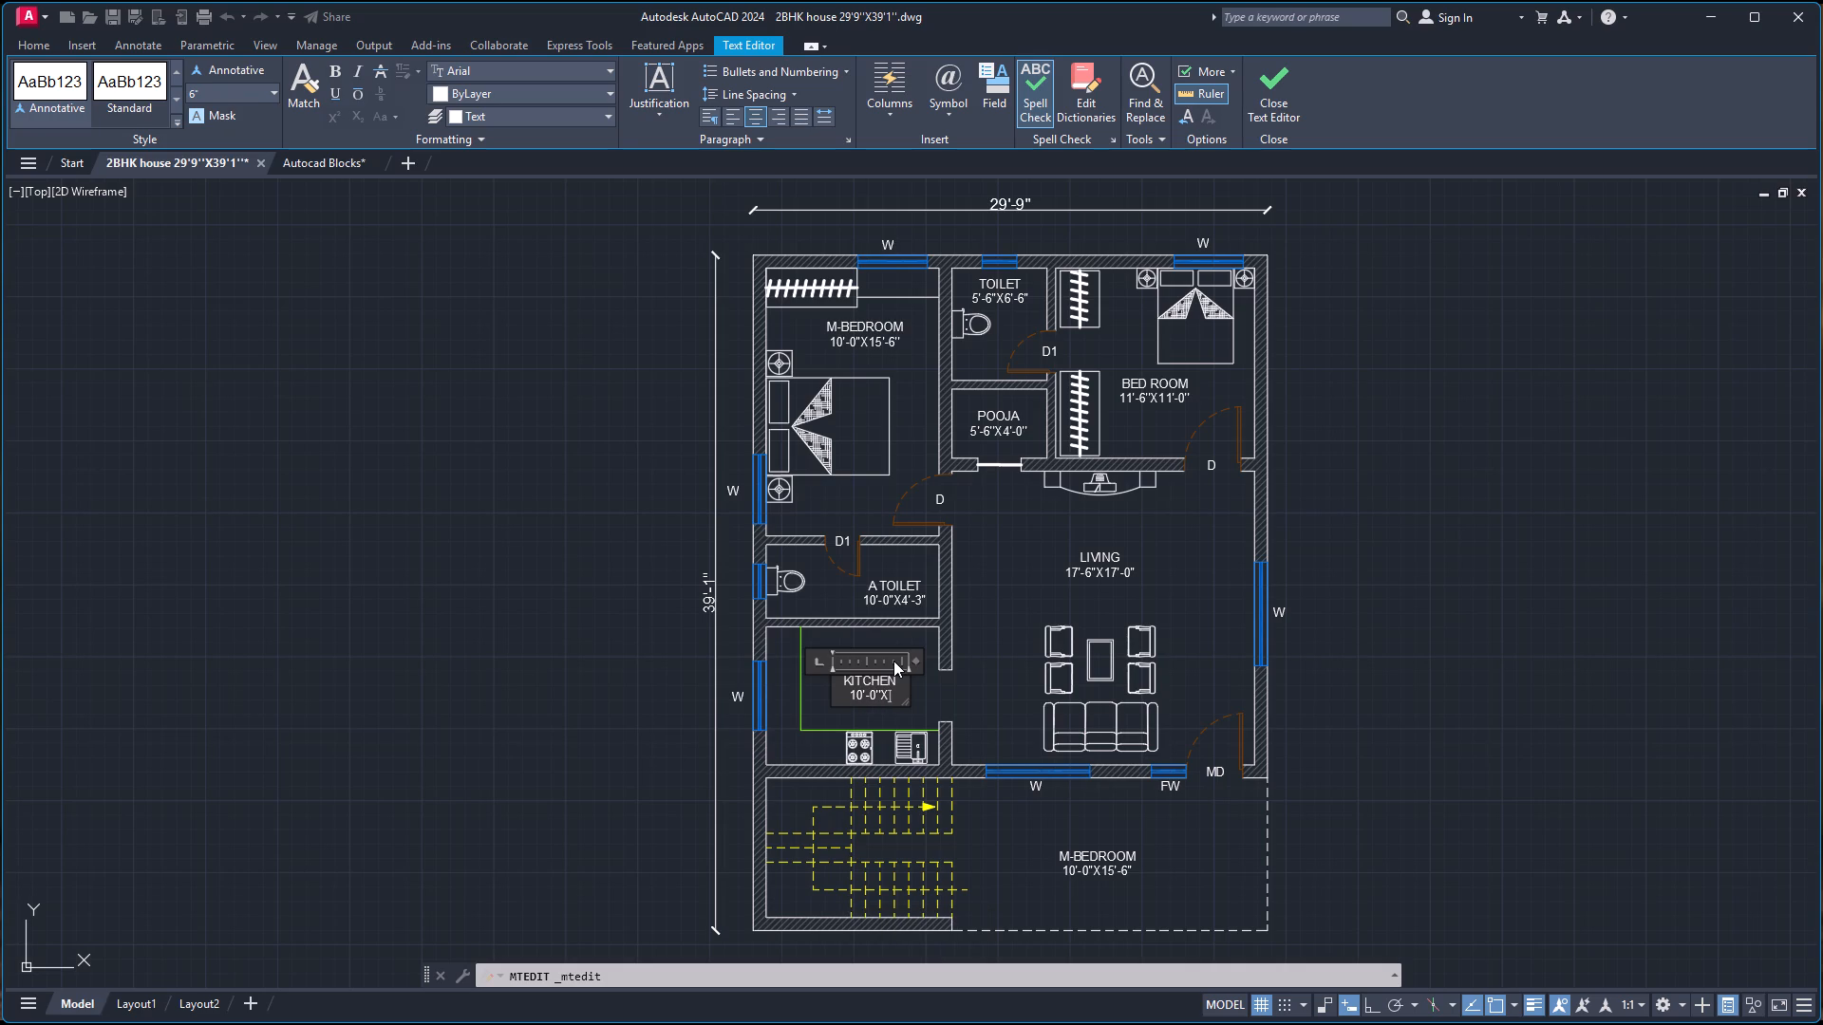
text(8'-0'')
Replace the label in the open area beside the staircase with PORTICO and 17'-6''X8'-10'' on a second line.
triple_click(1081, 857)
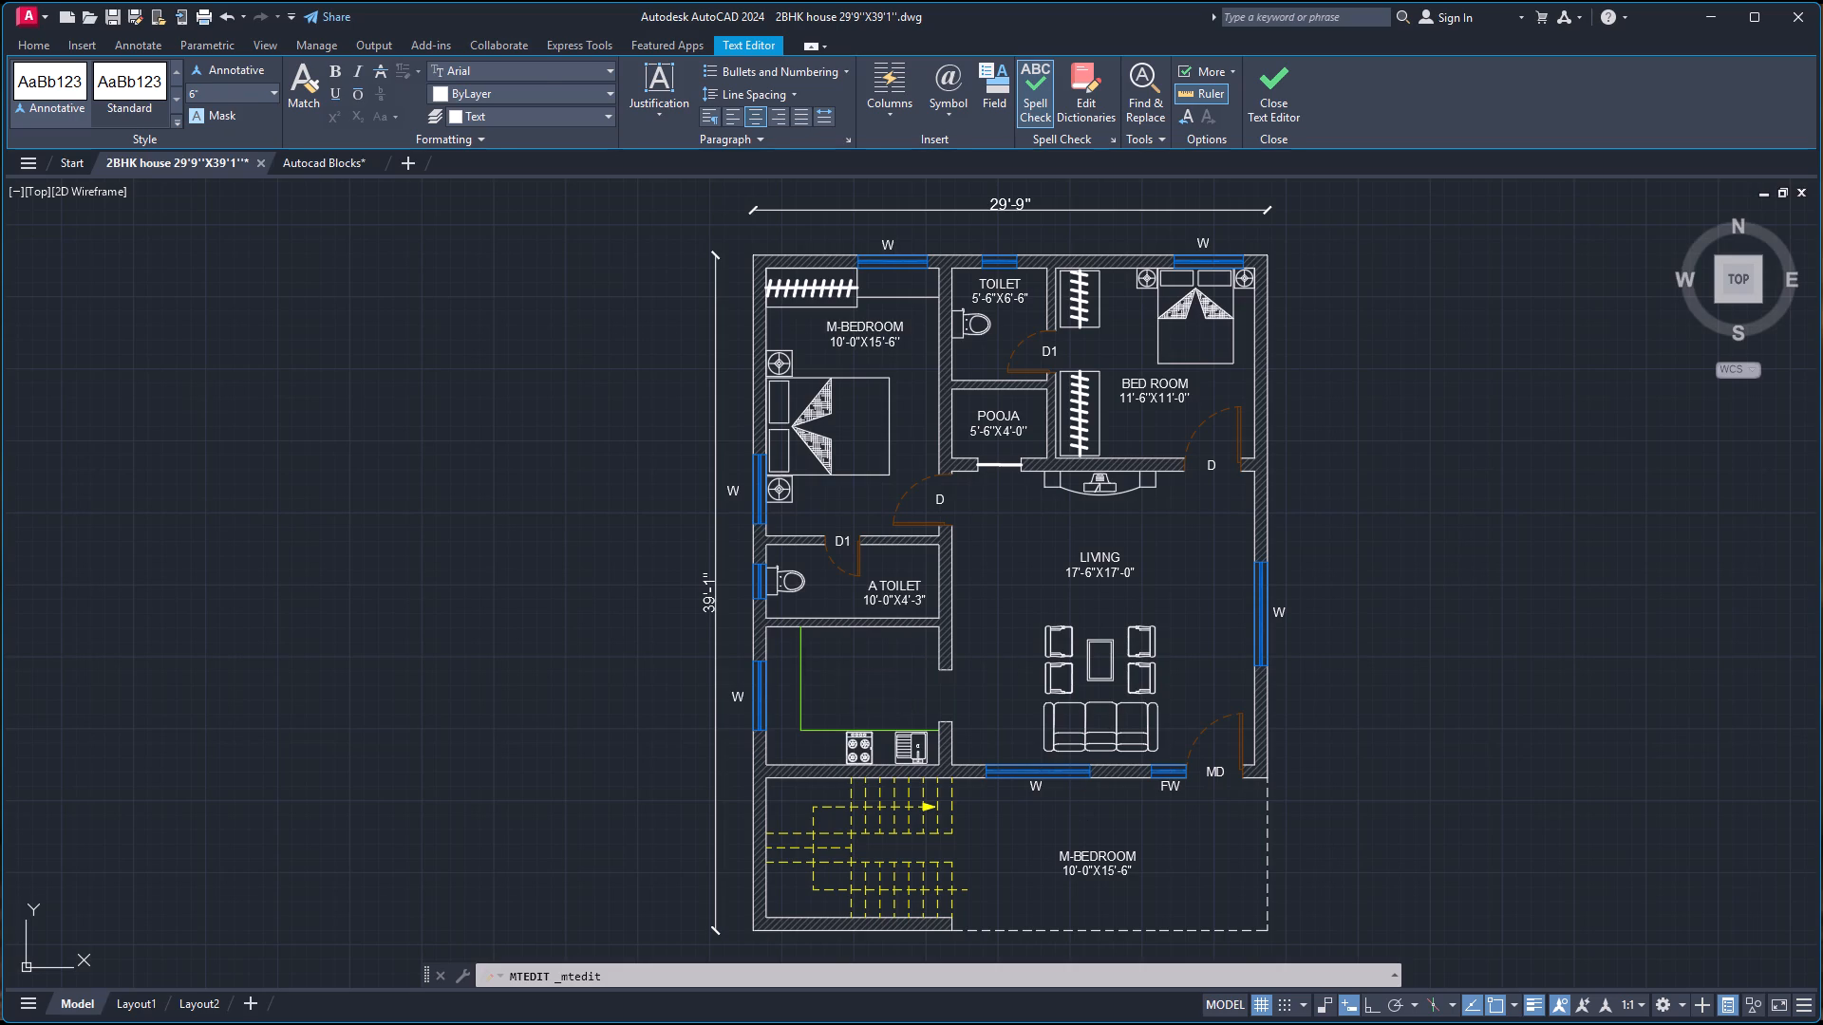
double_click(1081, 857)
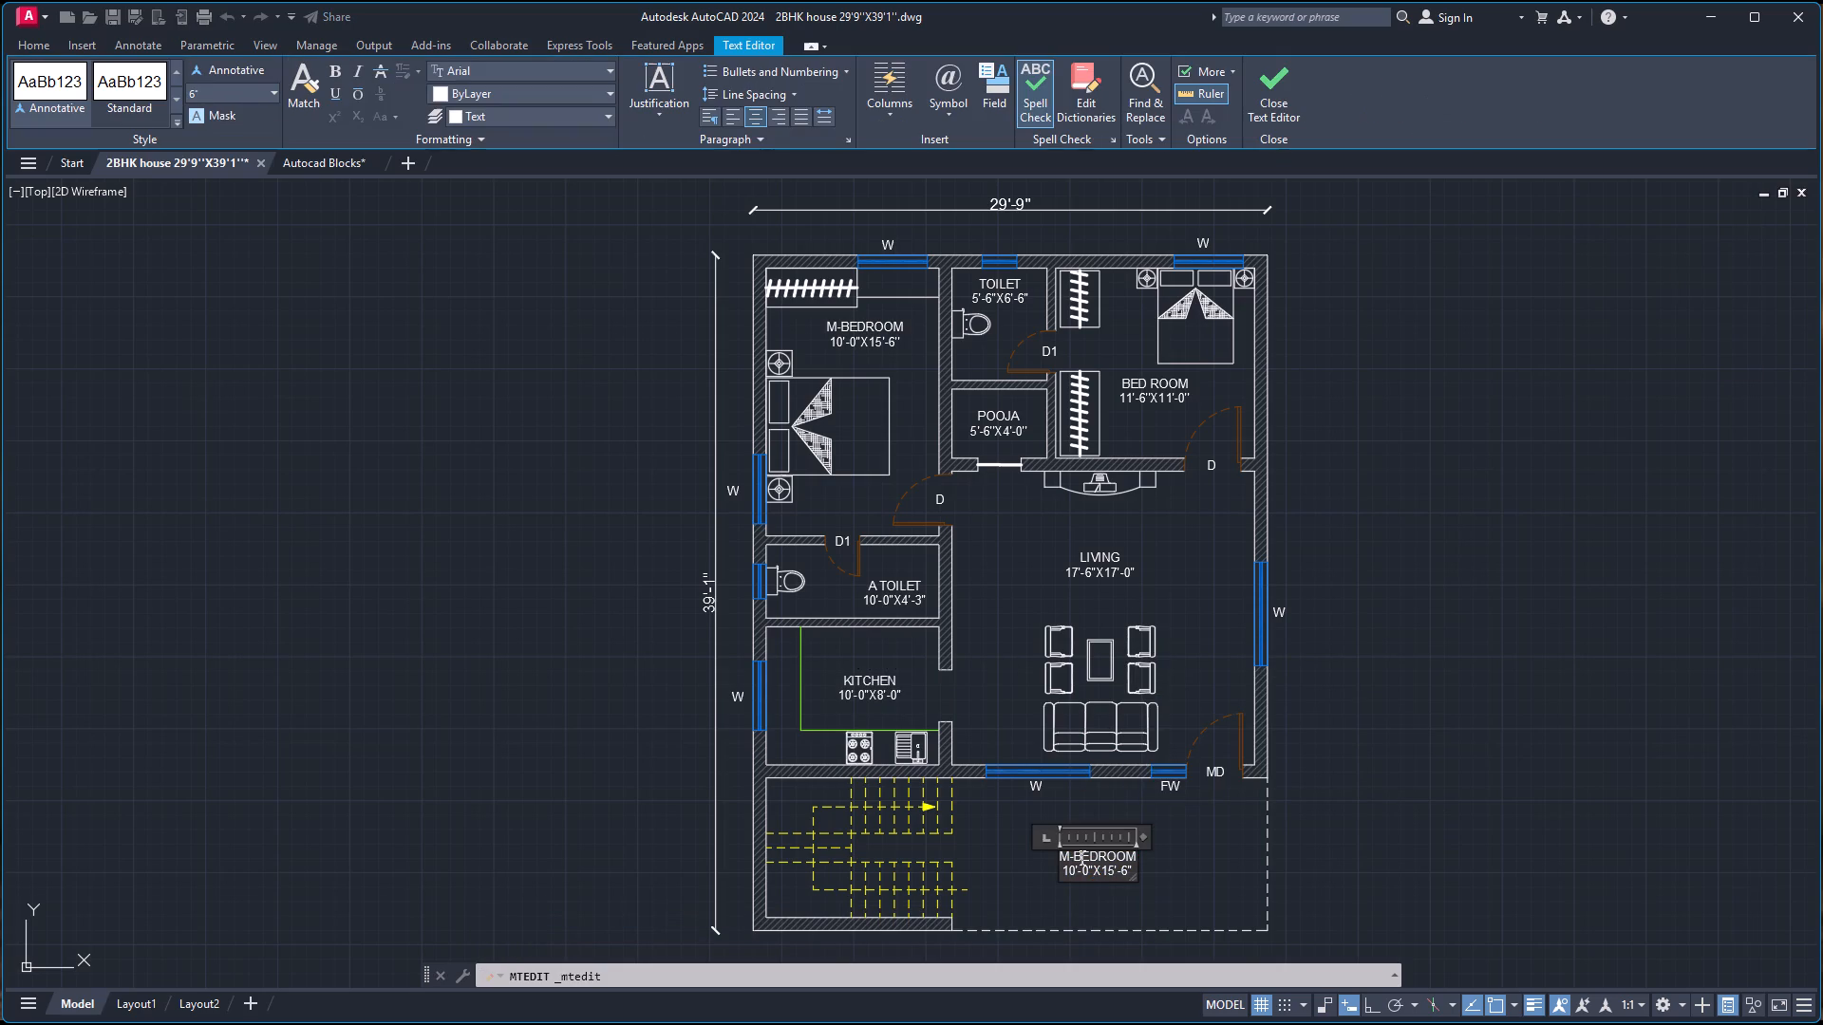
key(ctrl+a)
text(PORTICO)
key(Return)
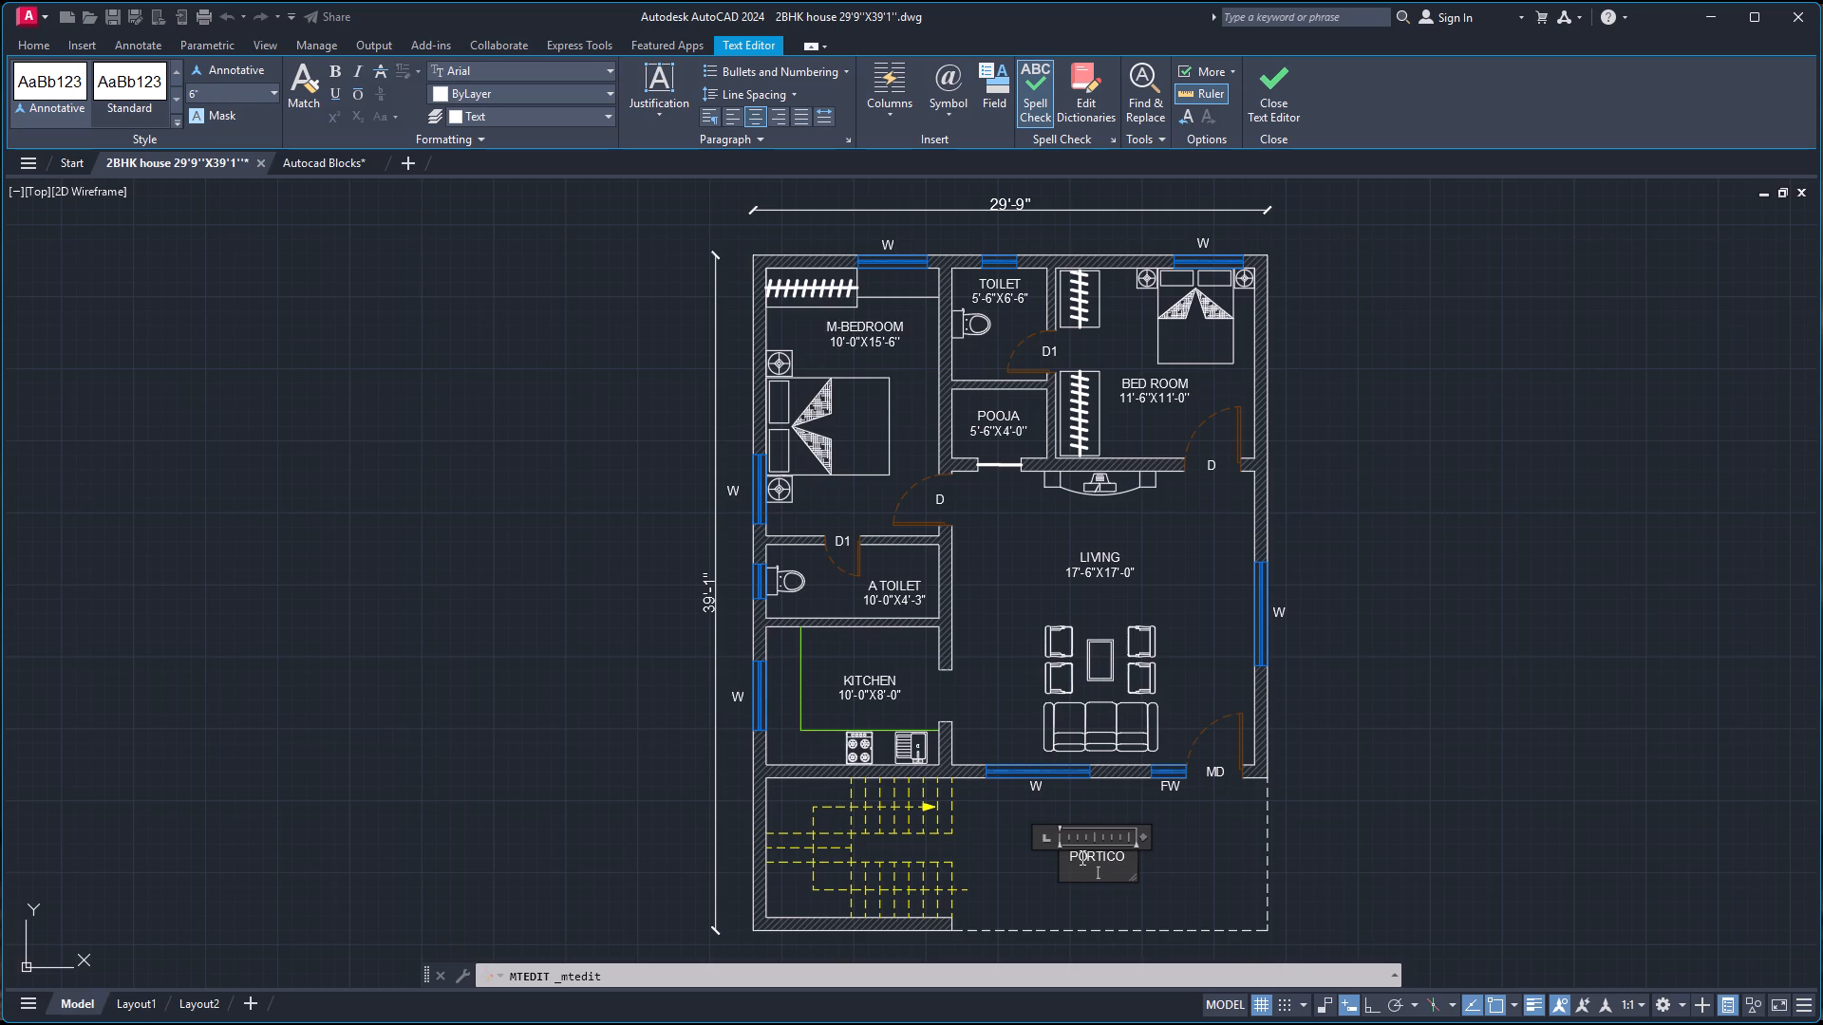
text(17'-)
text(6'')
key(x)
key(8)
key(apostrophe)
key(minus)
text(10'')
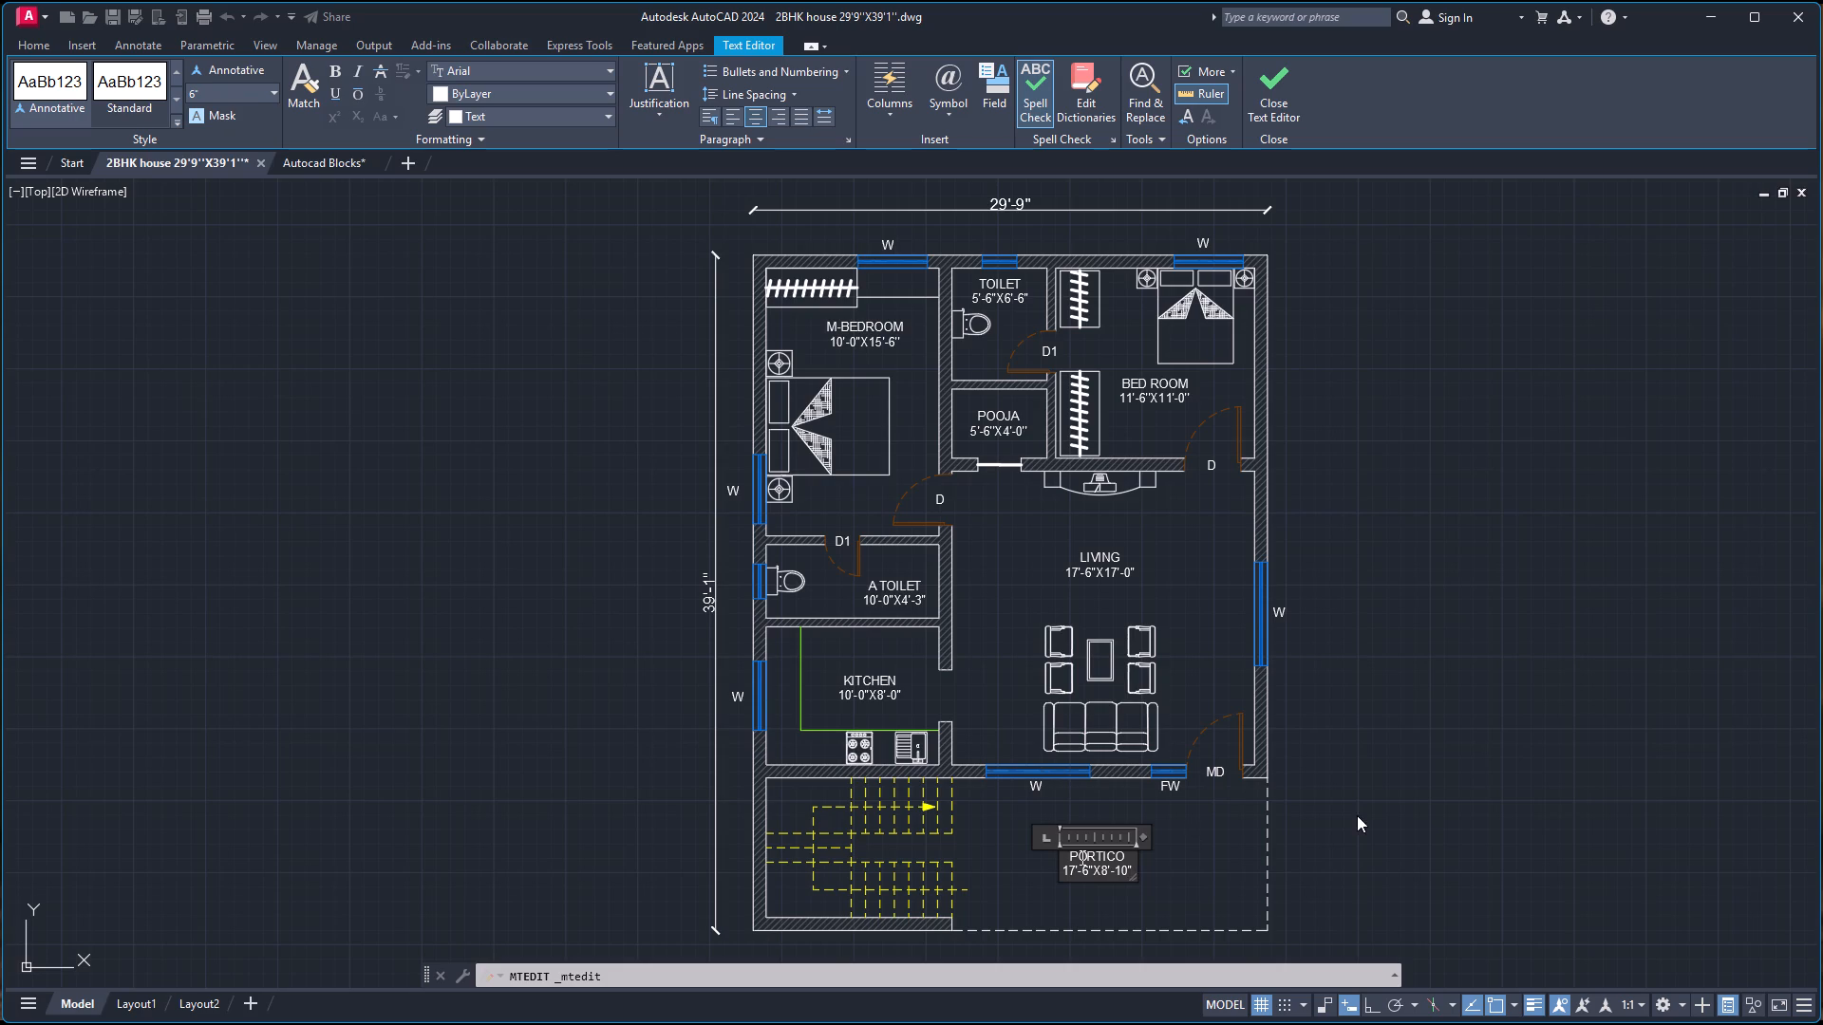
click(1363, 817)
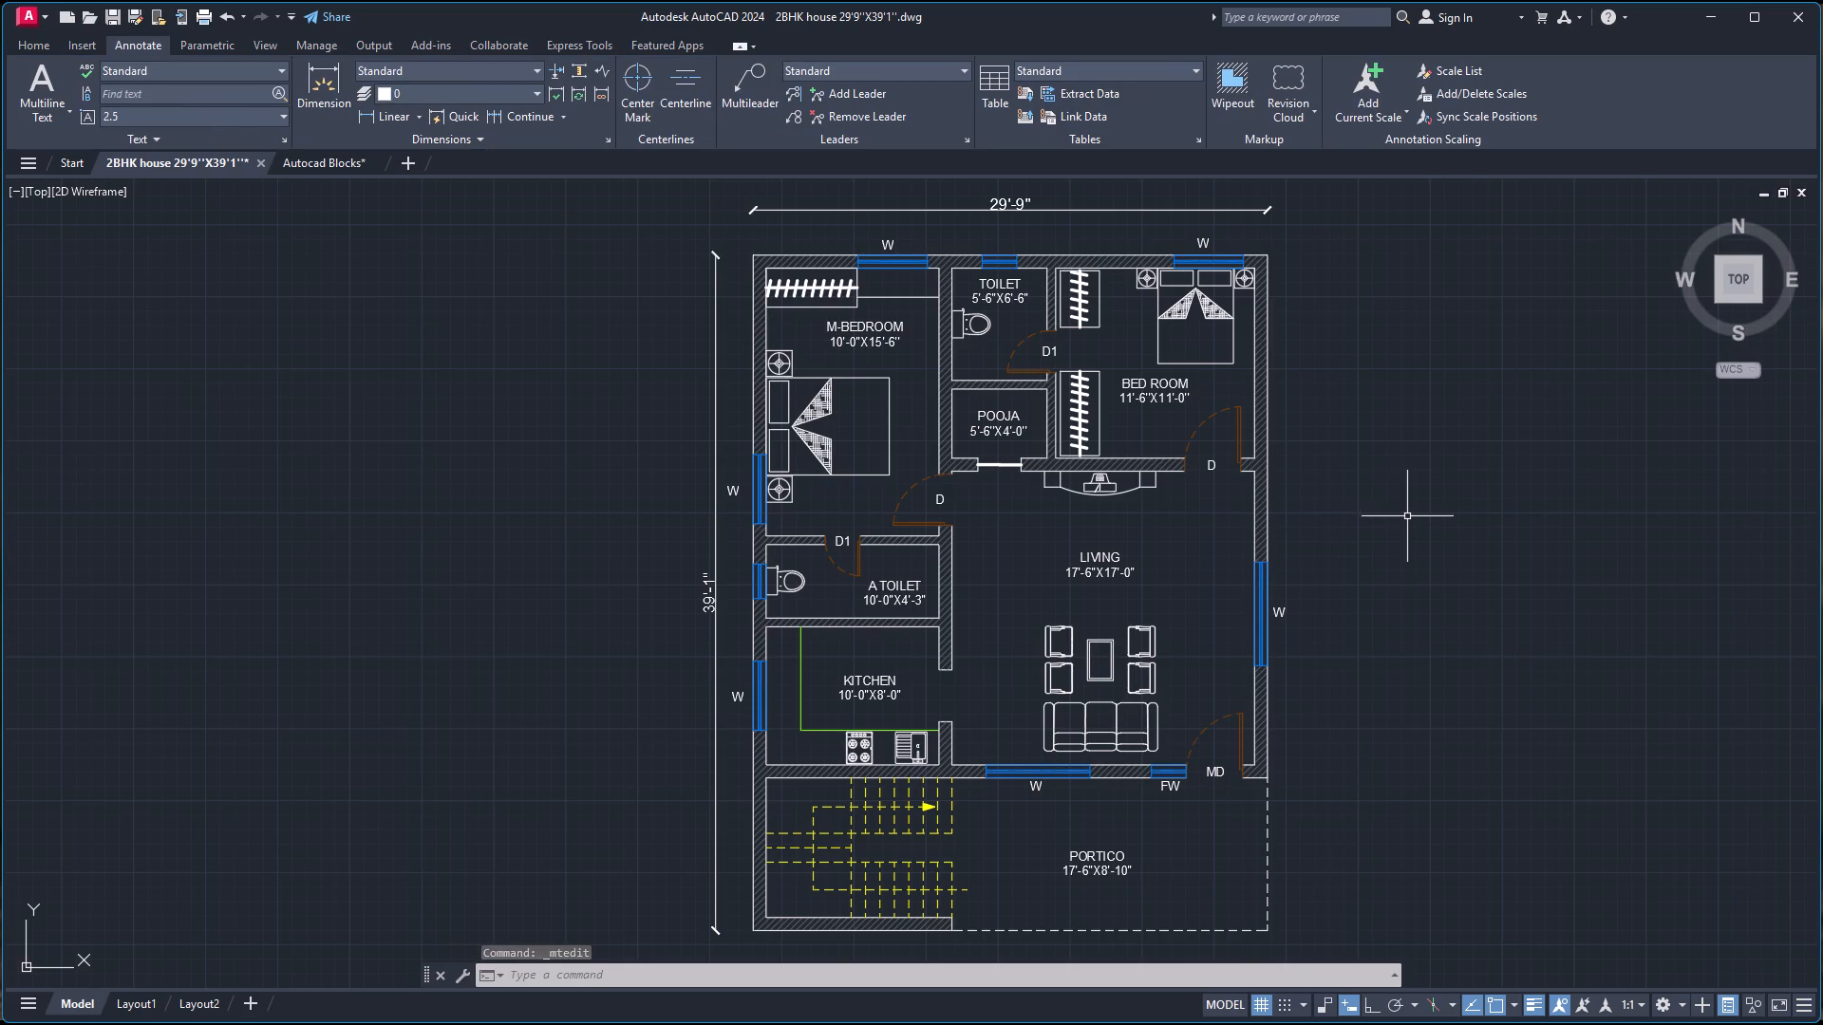
Add the prefix A to the toilet label between the two bedrooms so its first line reads A TOILET.
double_click(1003, 285)
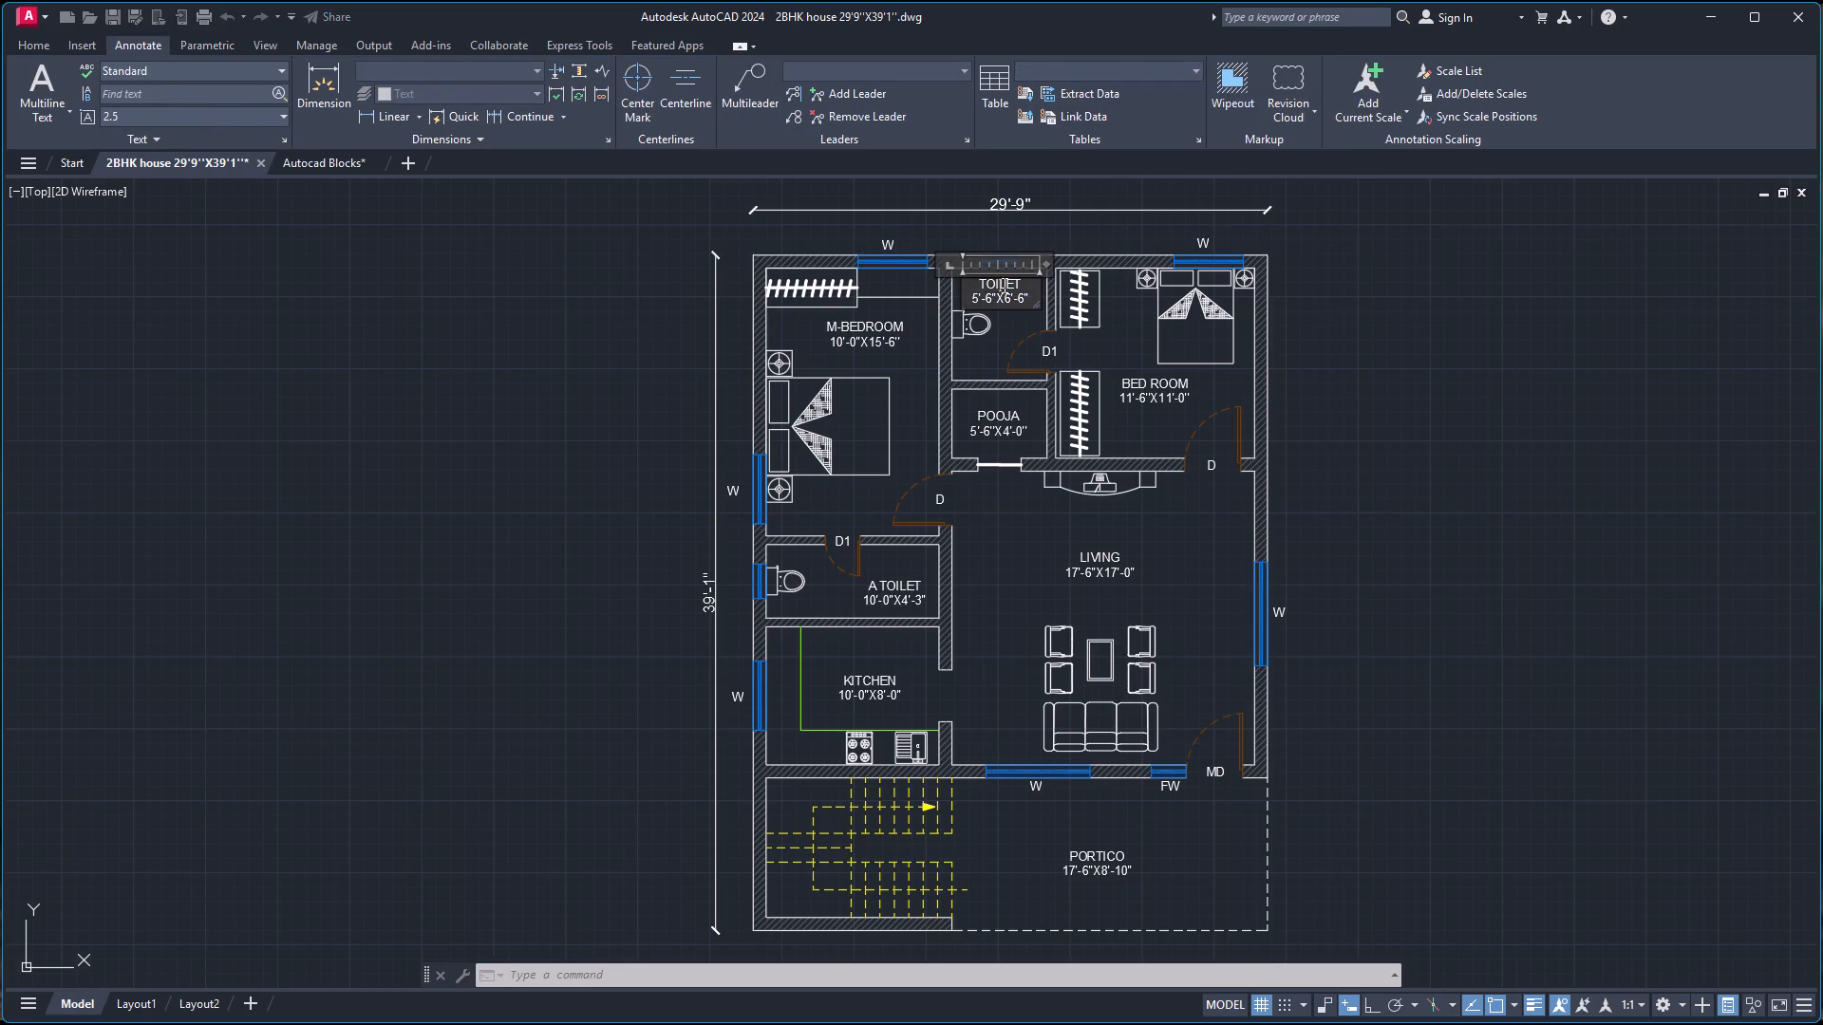
click(982, 286)
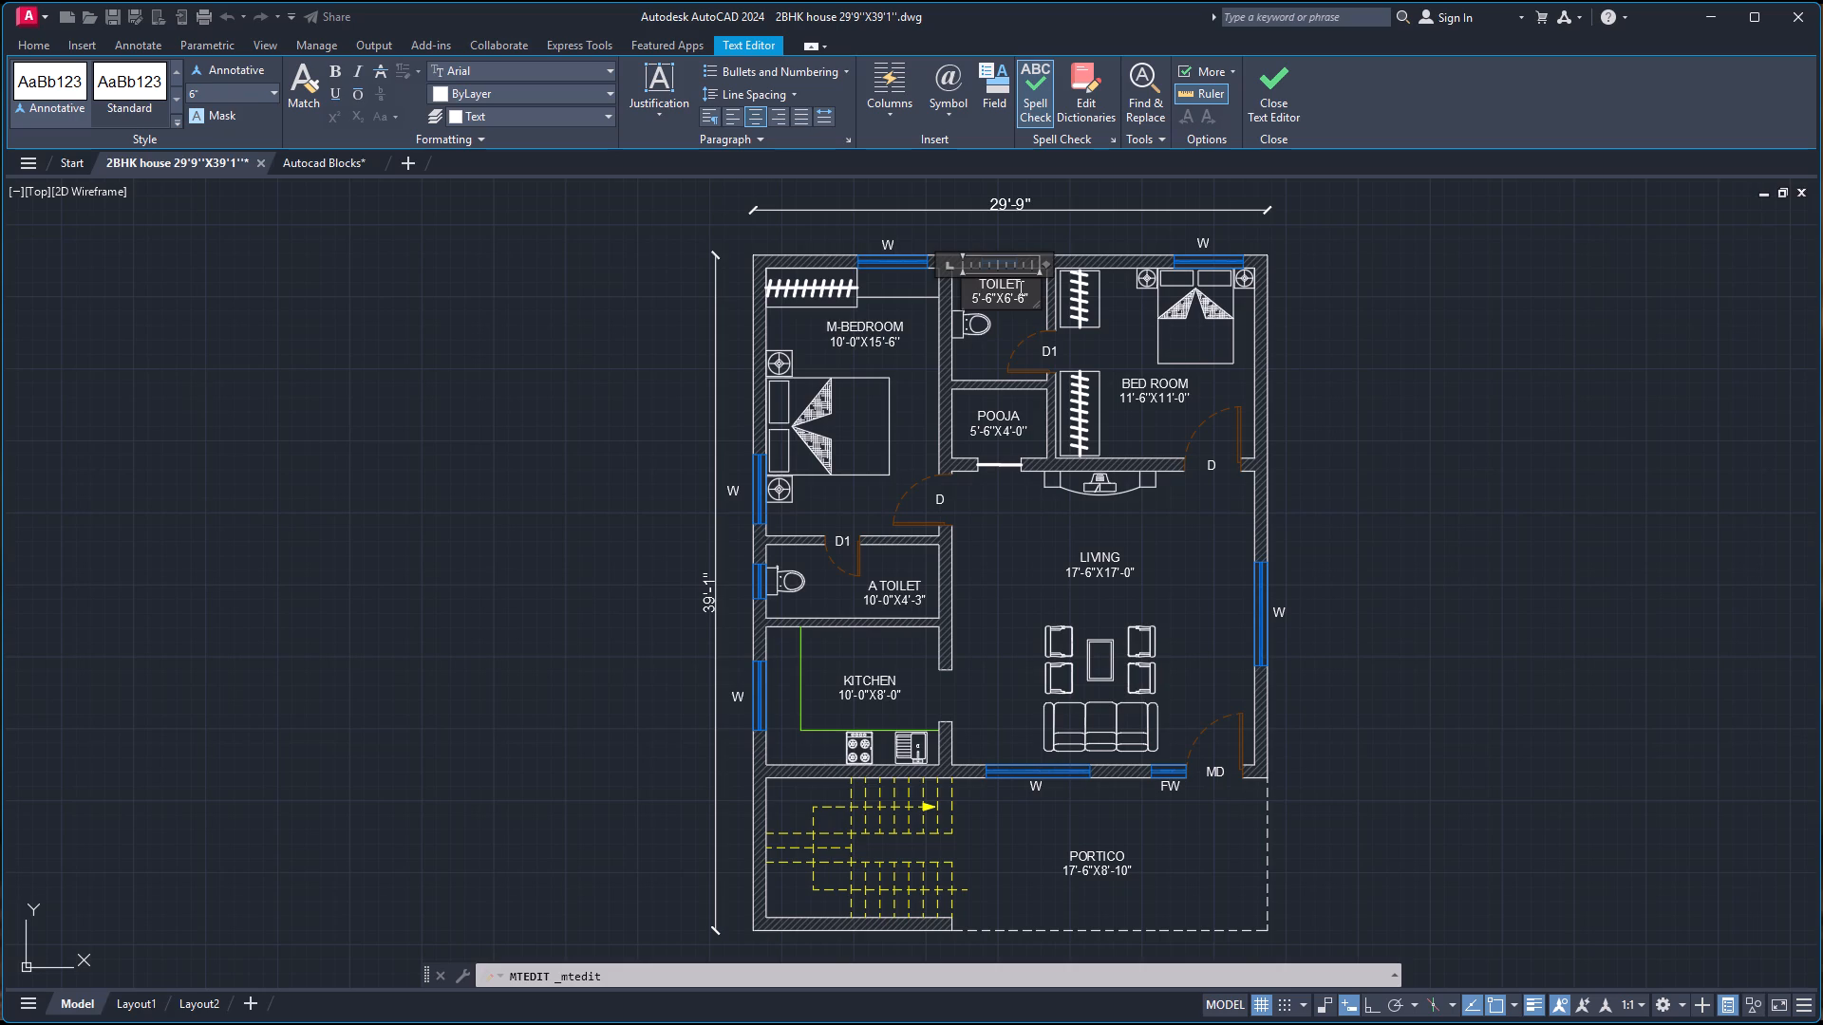
text(A)
key(space)
click(1534, 269)
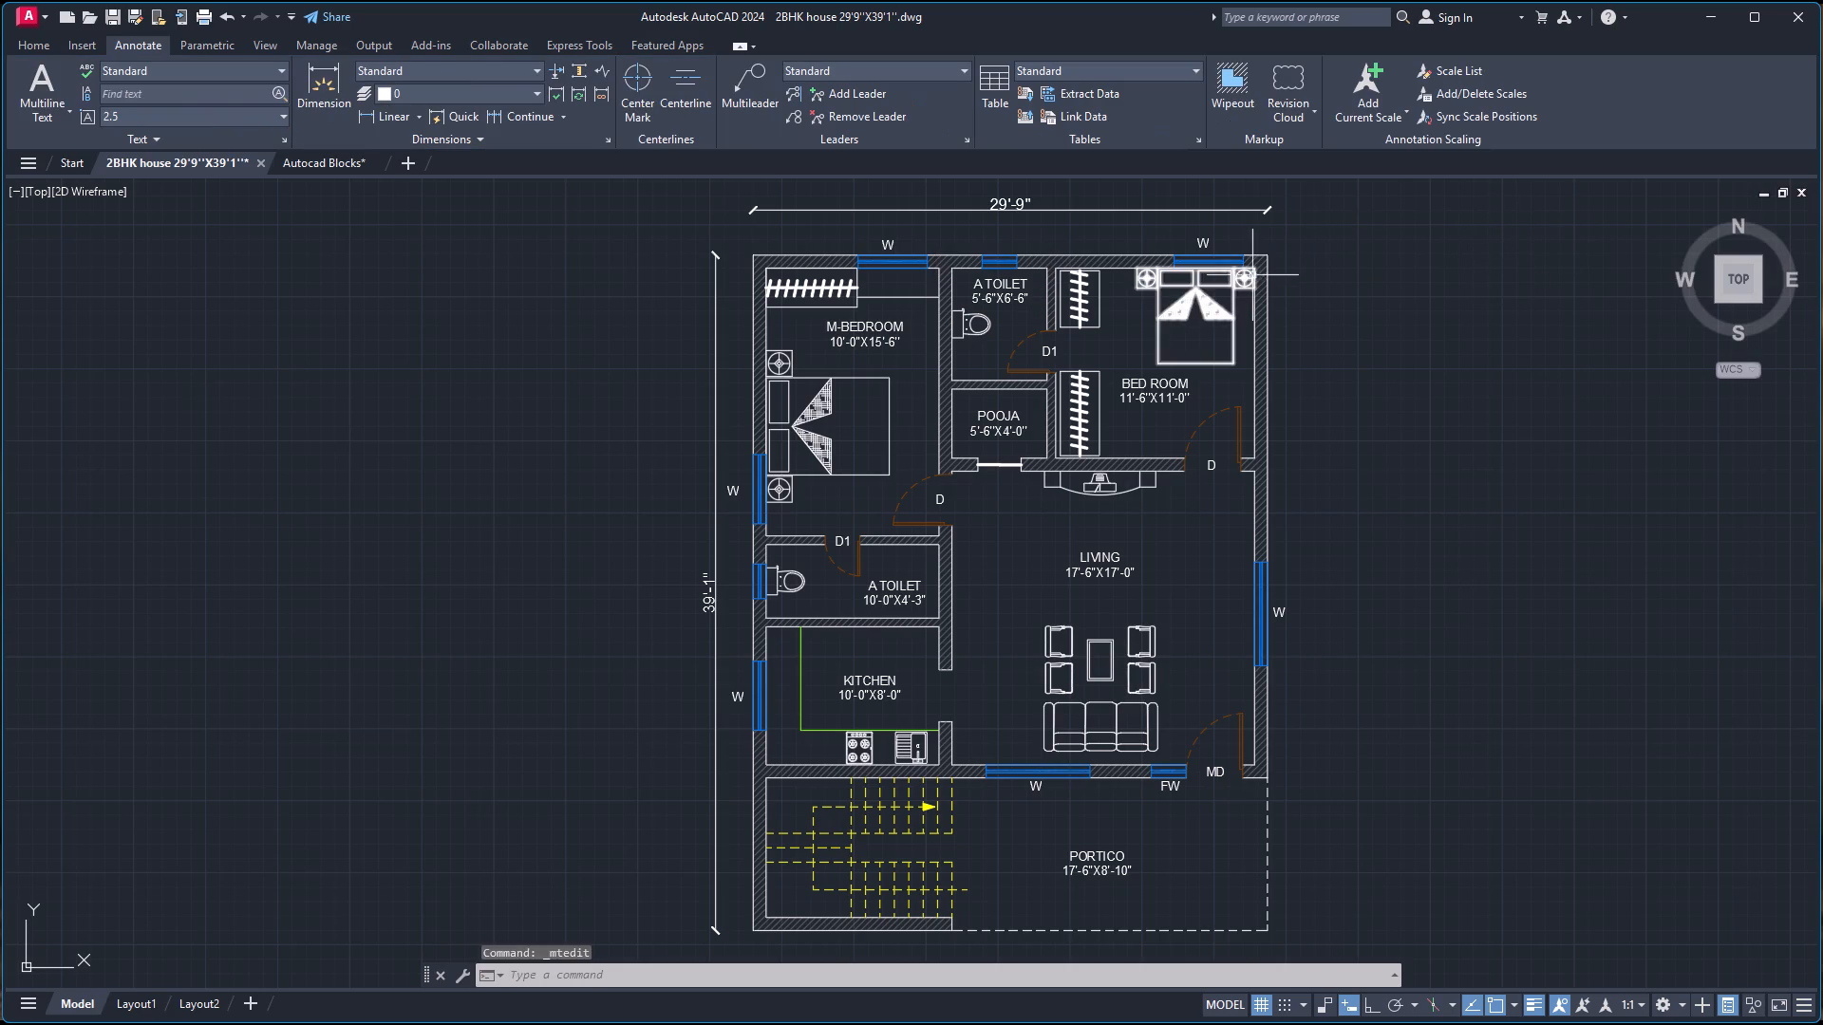
Start the Plot command for the floor plan, preview the A3 sheet and return to the plot settings.
text(PLOT)
key(Return)
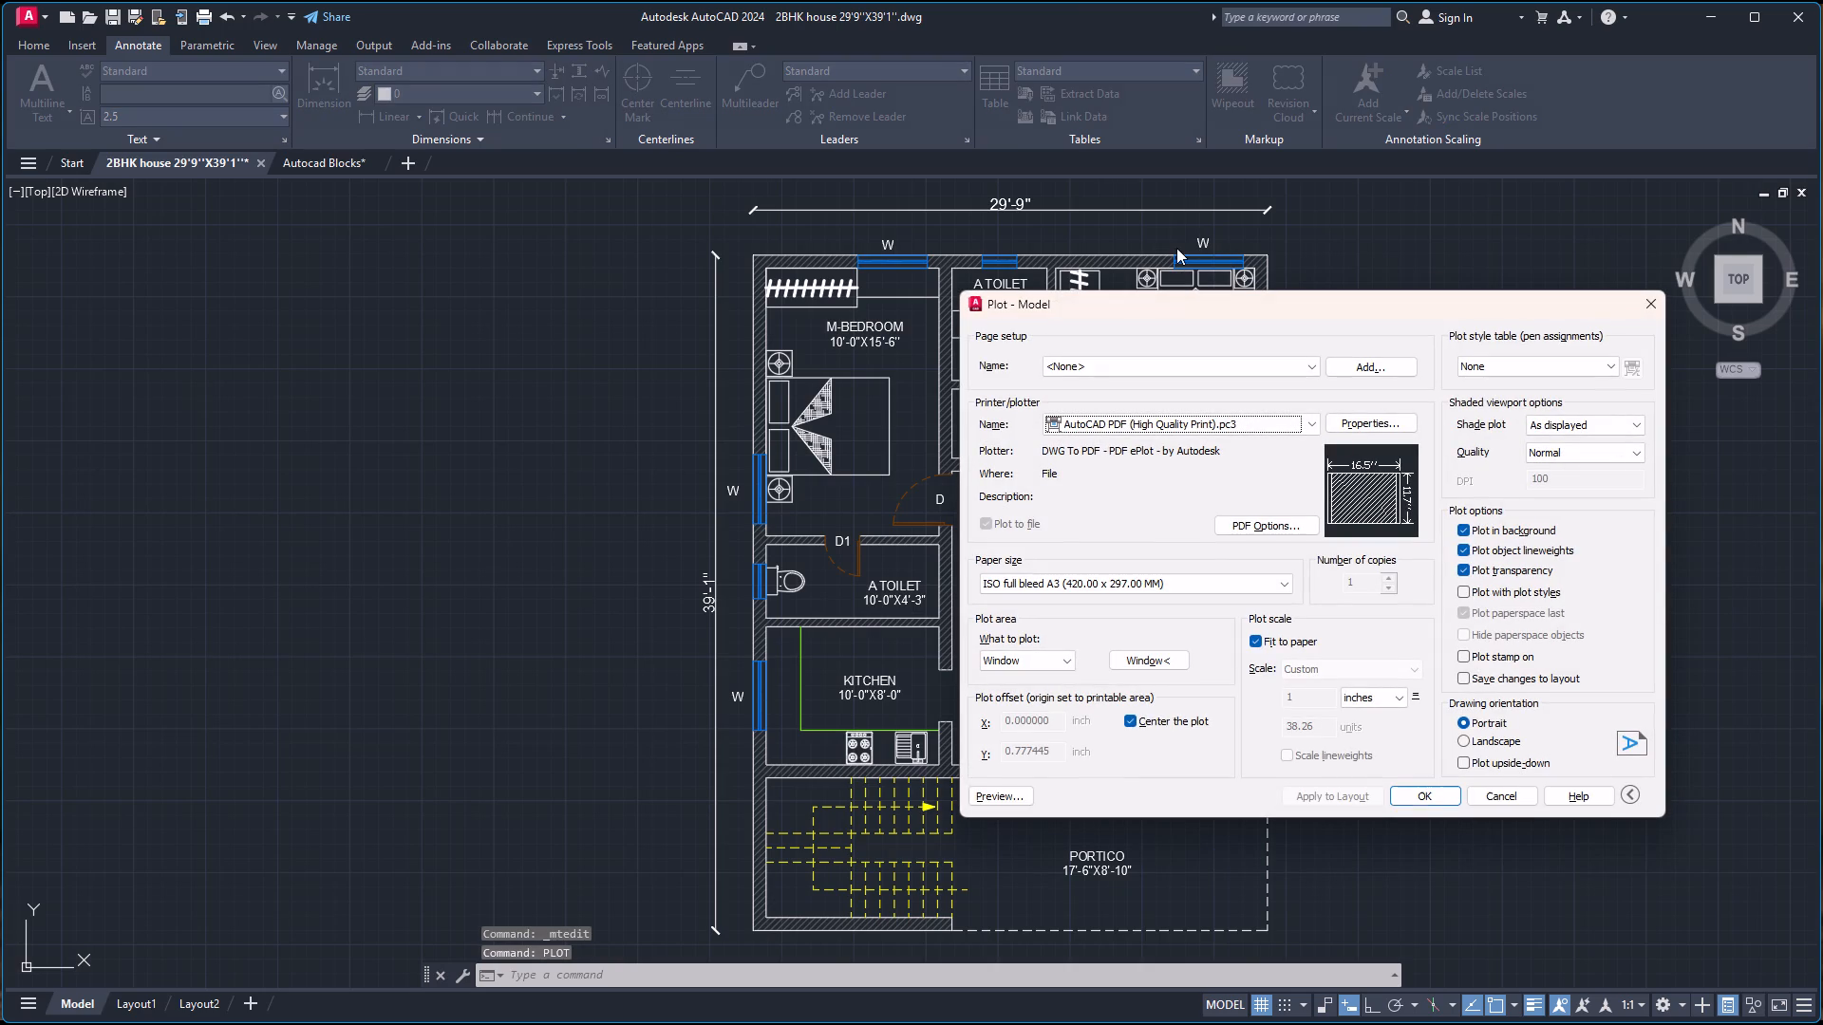
click(1030, 789)
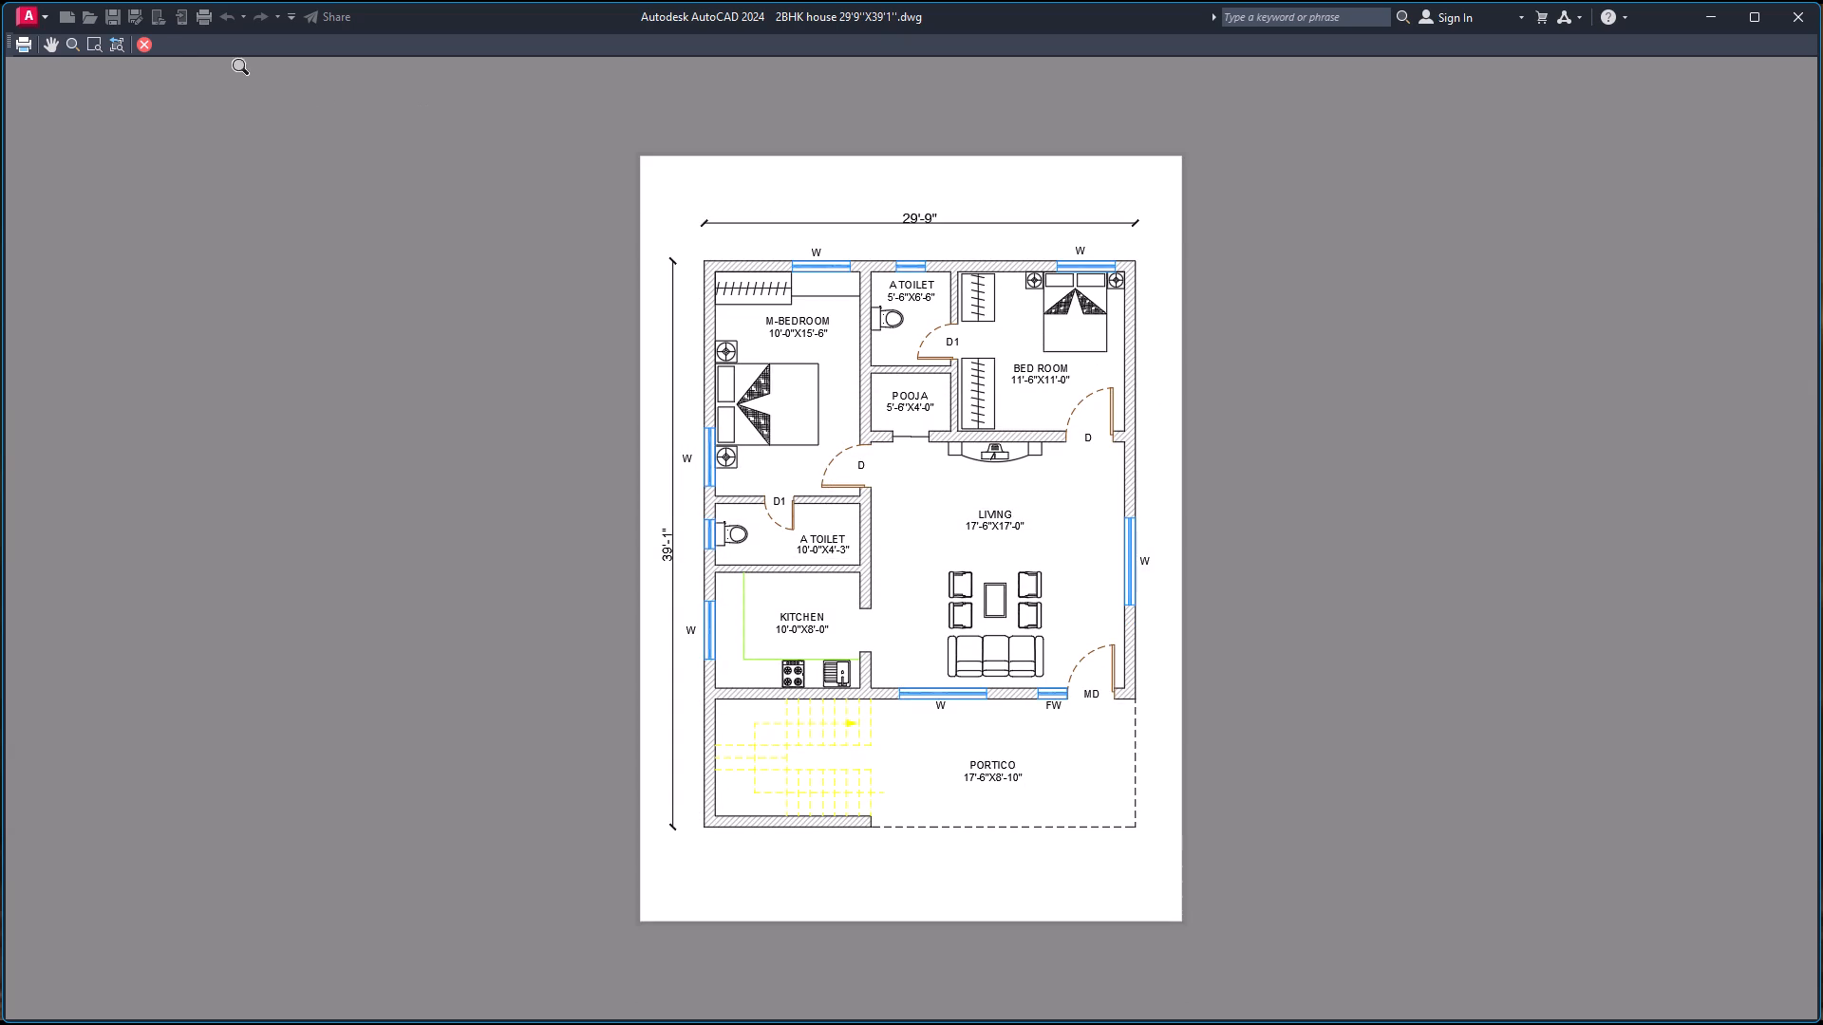
click(153, 51)
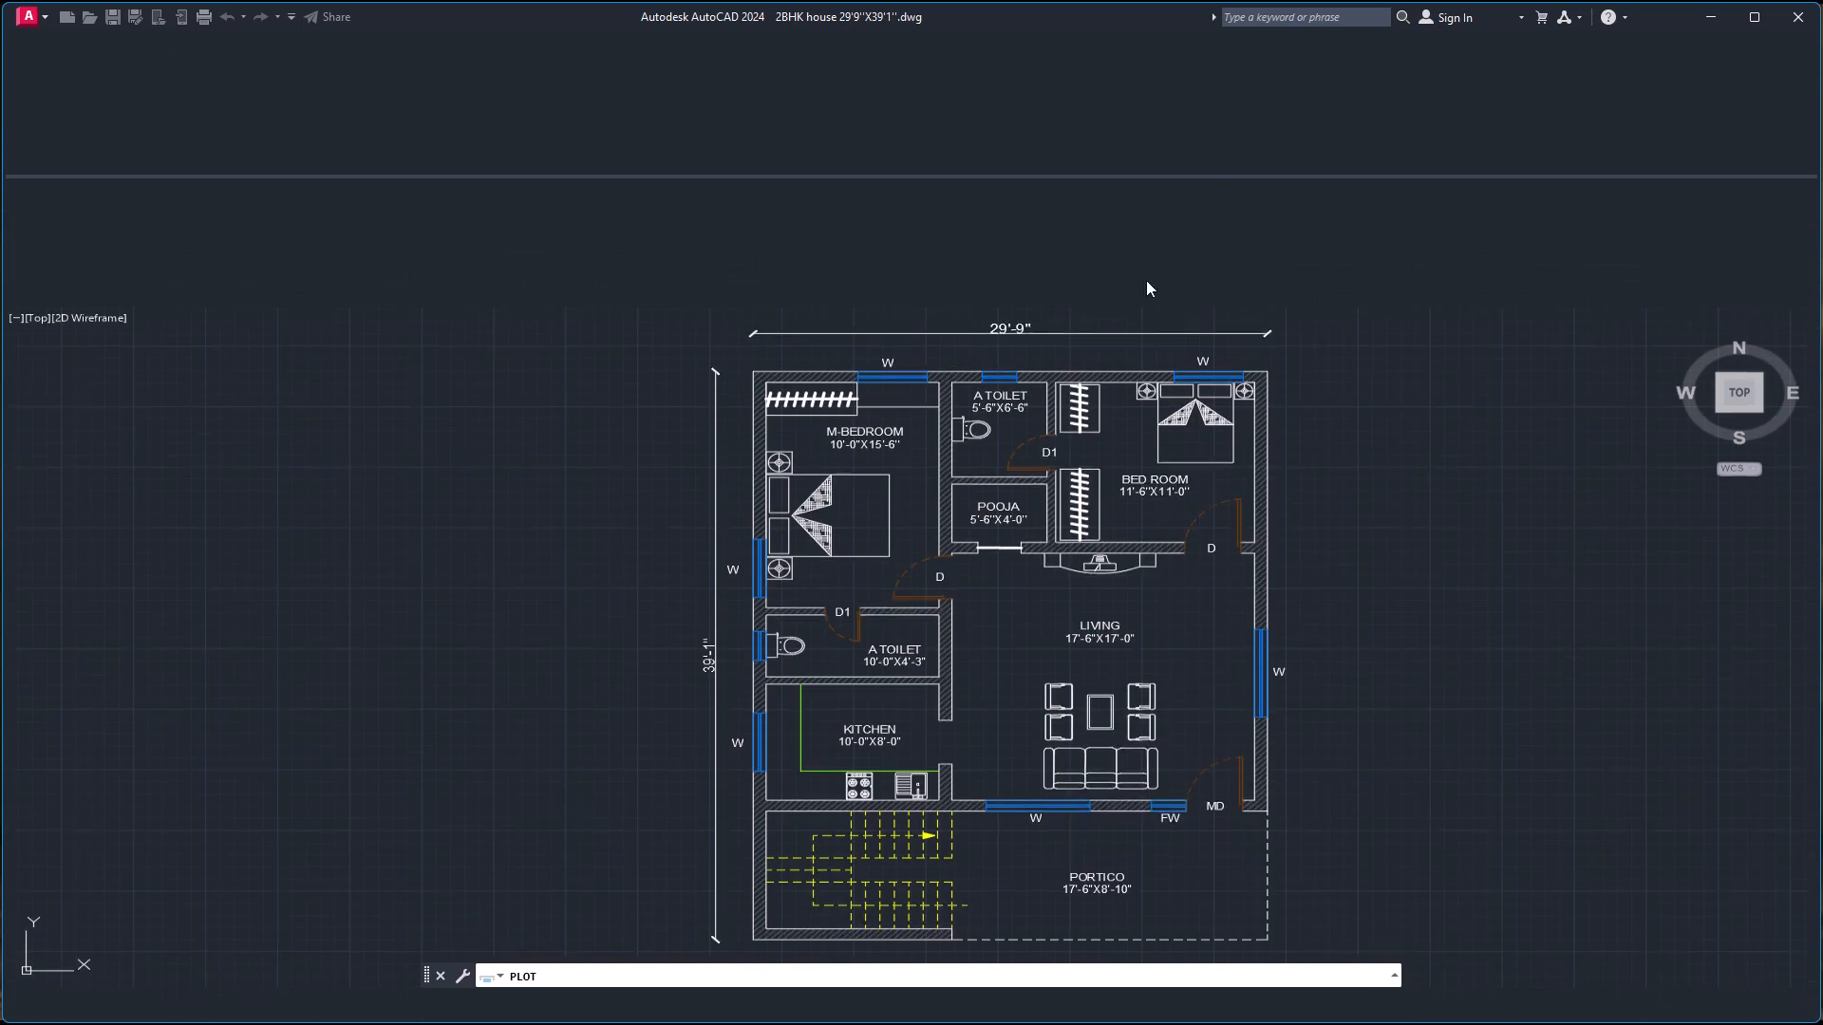
Assign the monochrome.ctb plot style table to all layouts and apply the plot settings to the layout.
click(1564, 365)
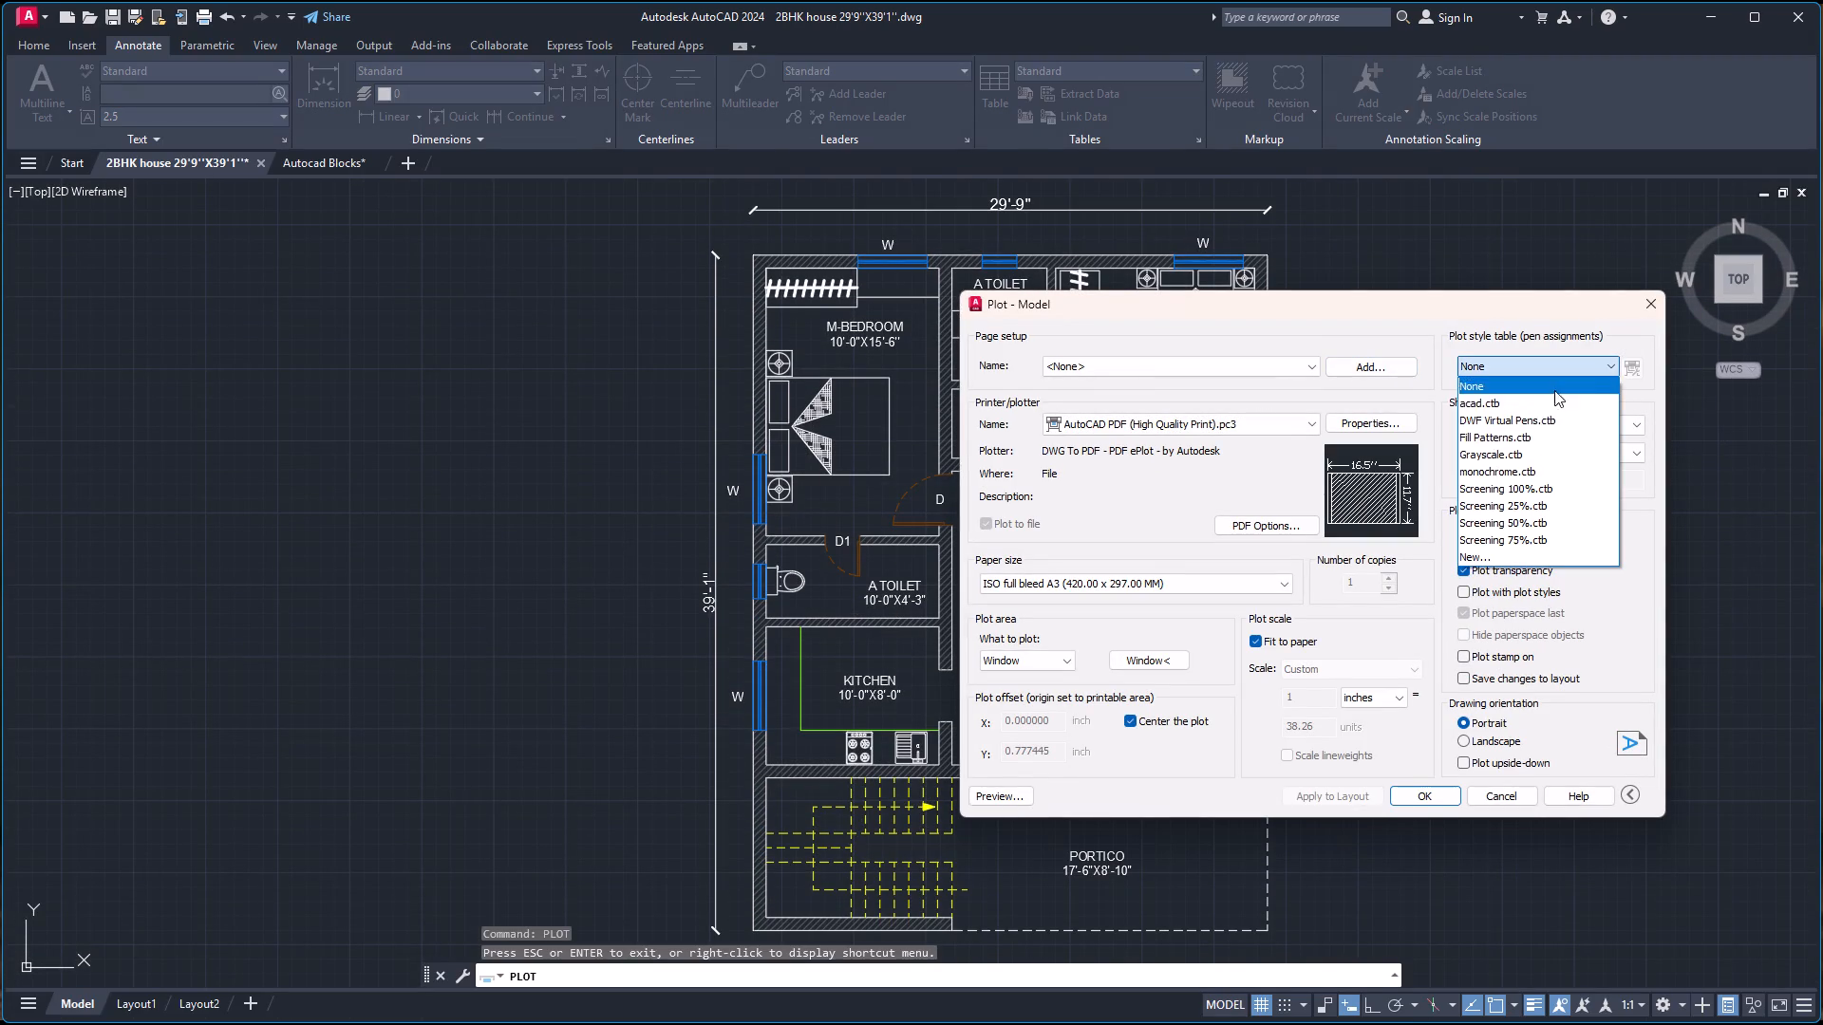
click(1521, 471)
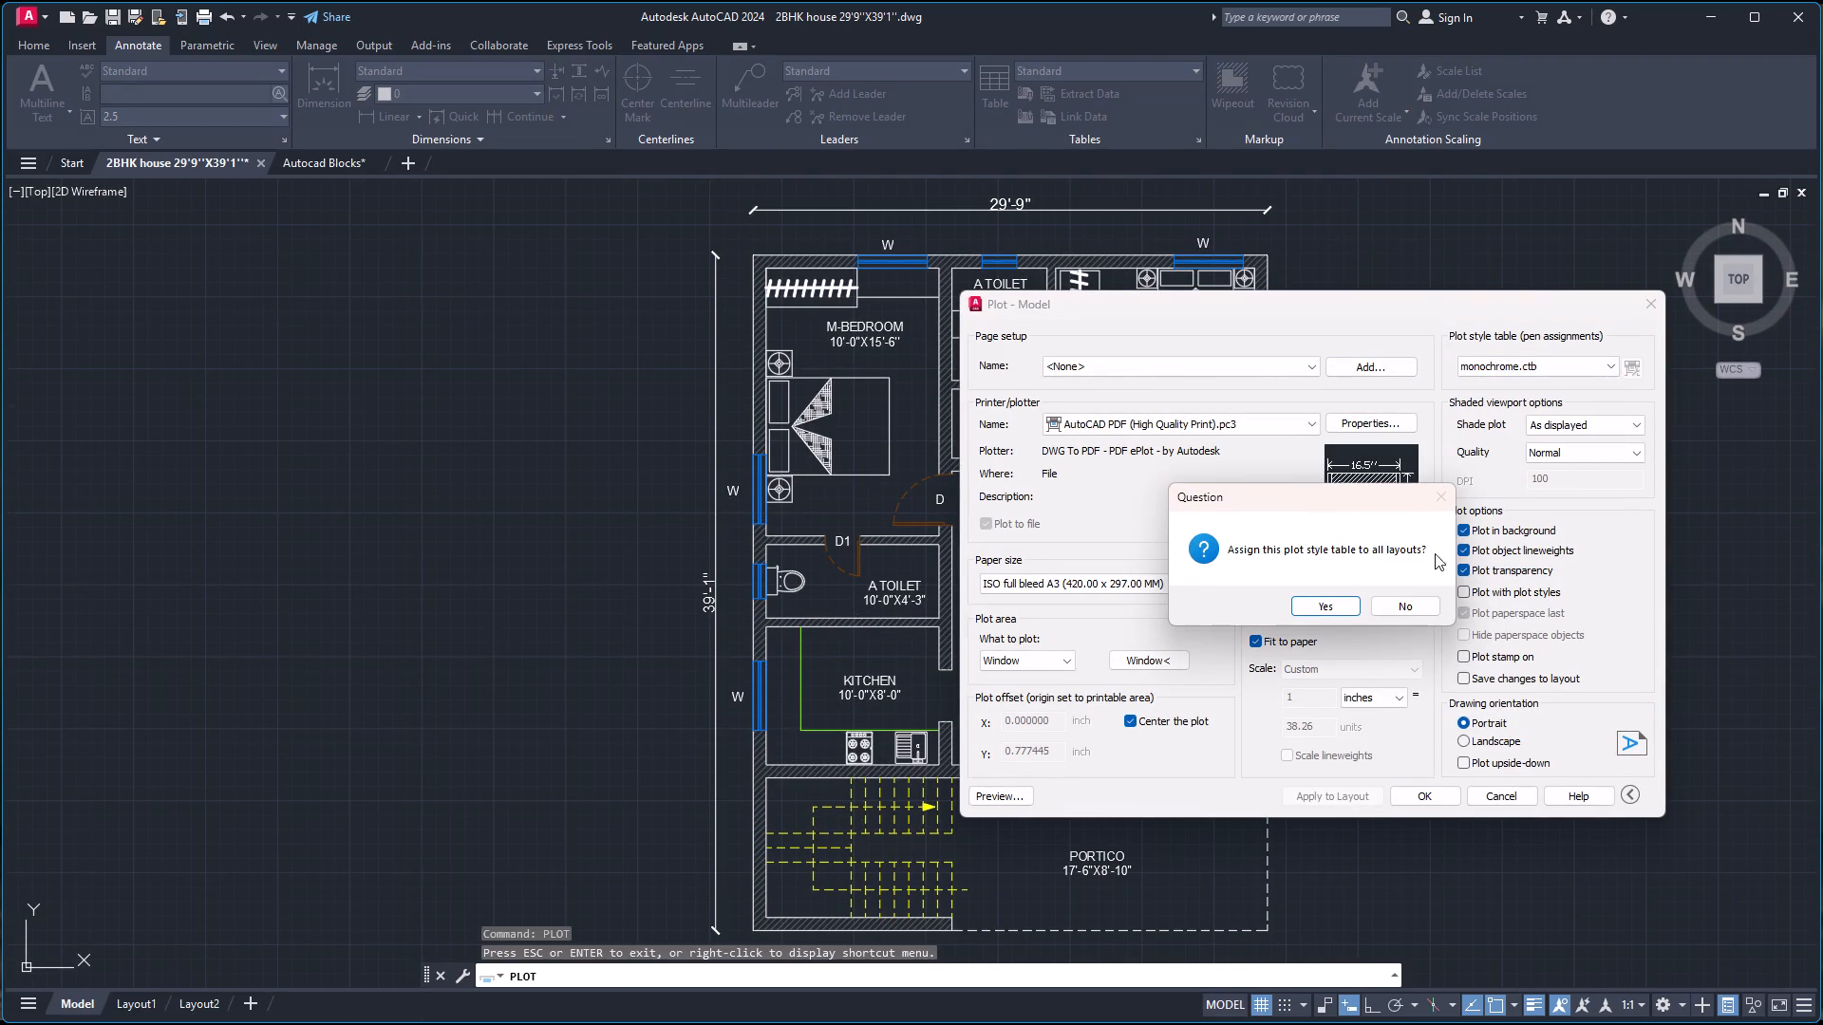
click(1344, 598)
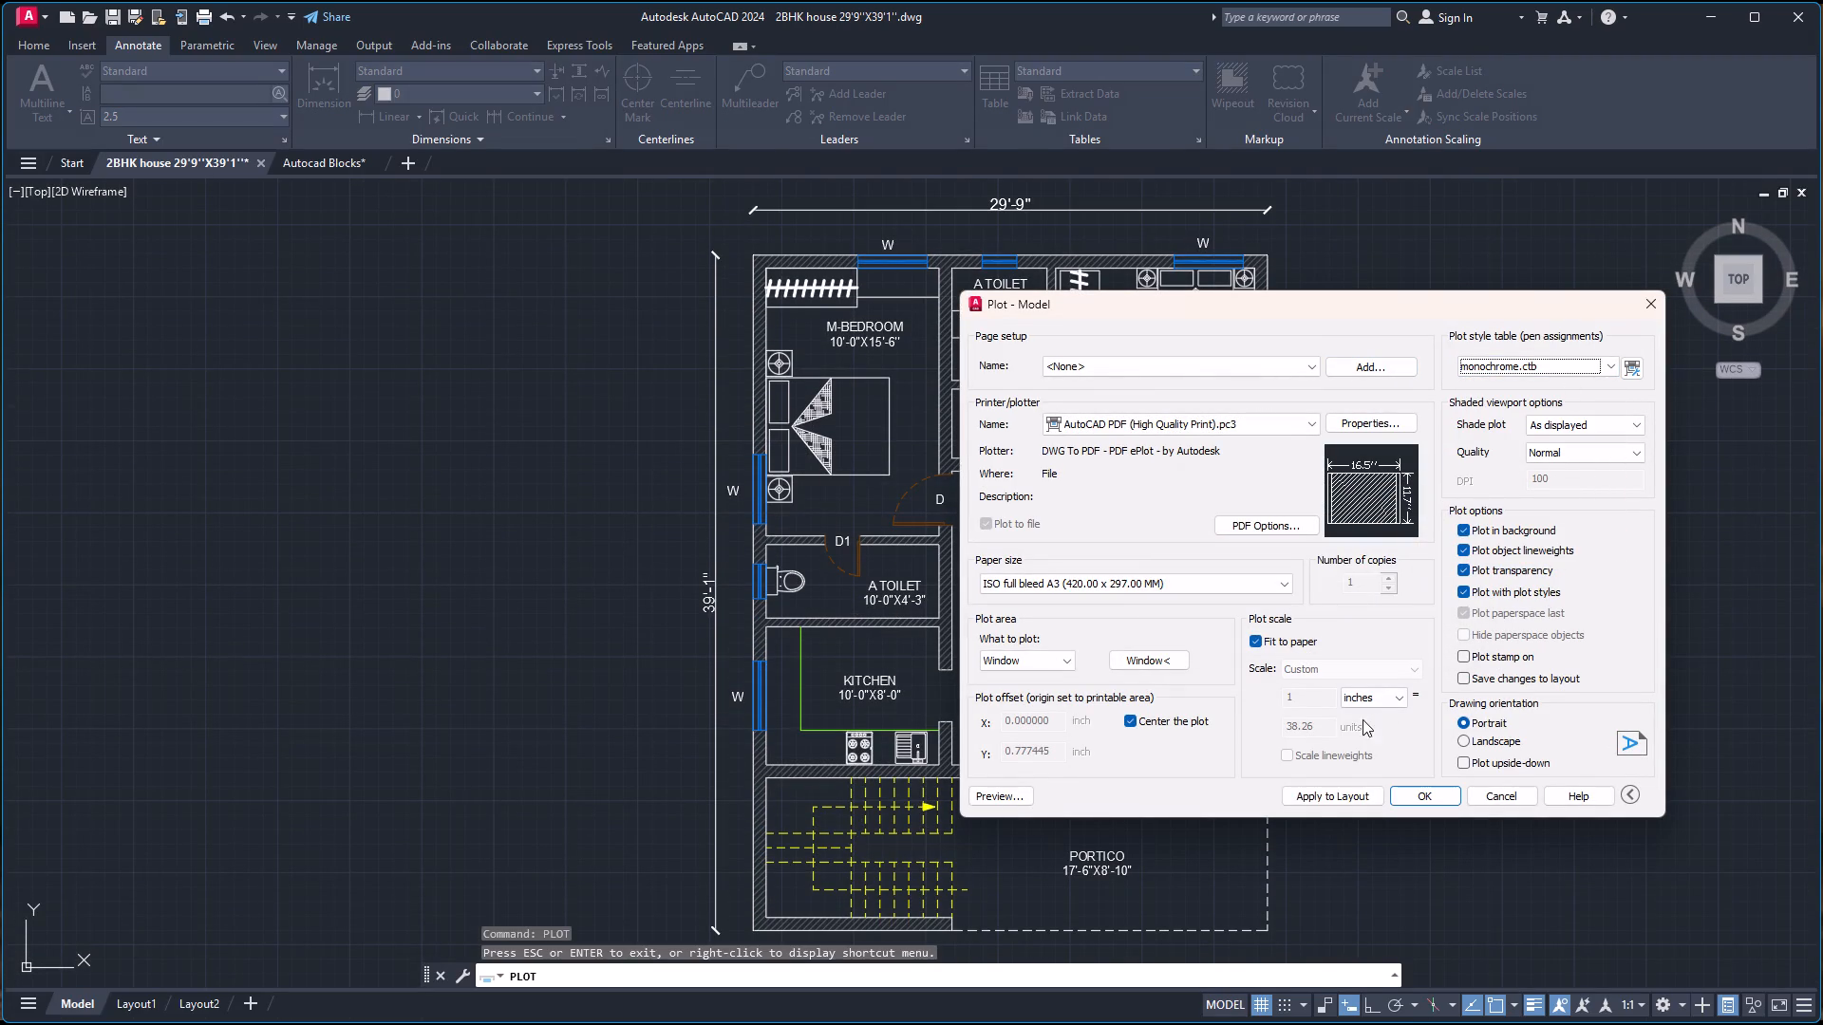
click(1317, 797)
Preview the floor plan with the monochrome plot style, and close the plot settings without plotting.
click(1005, 795)
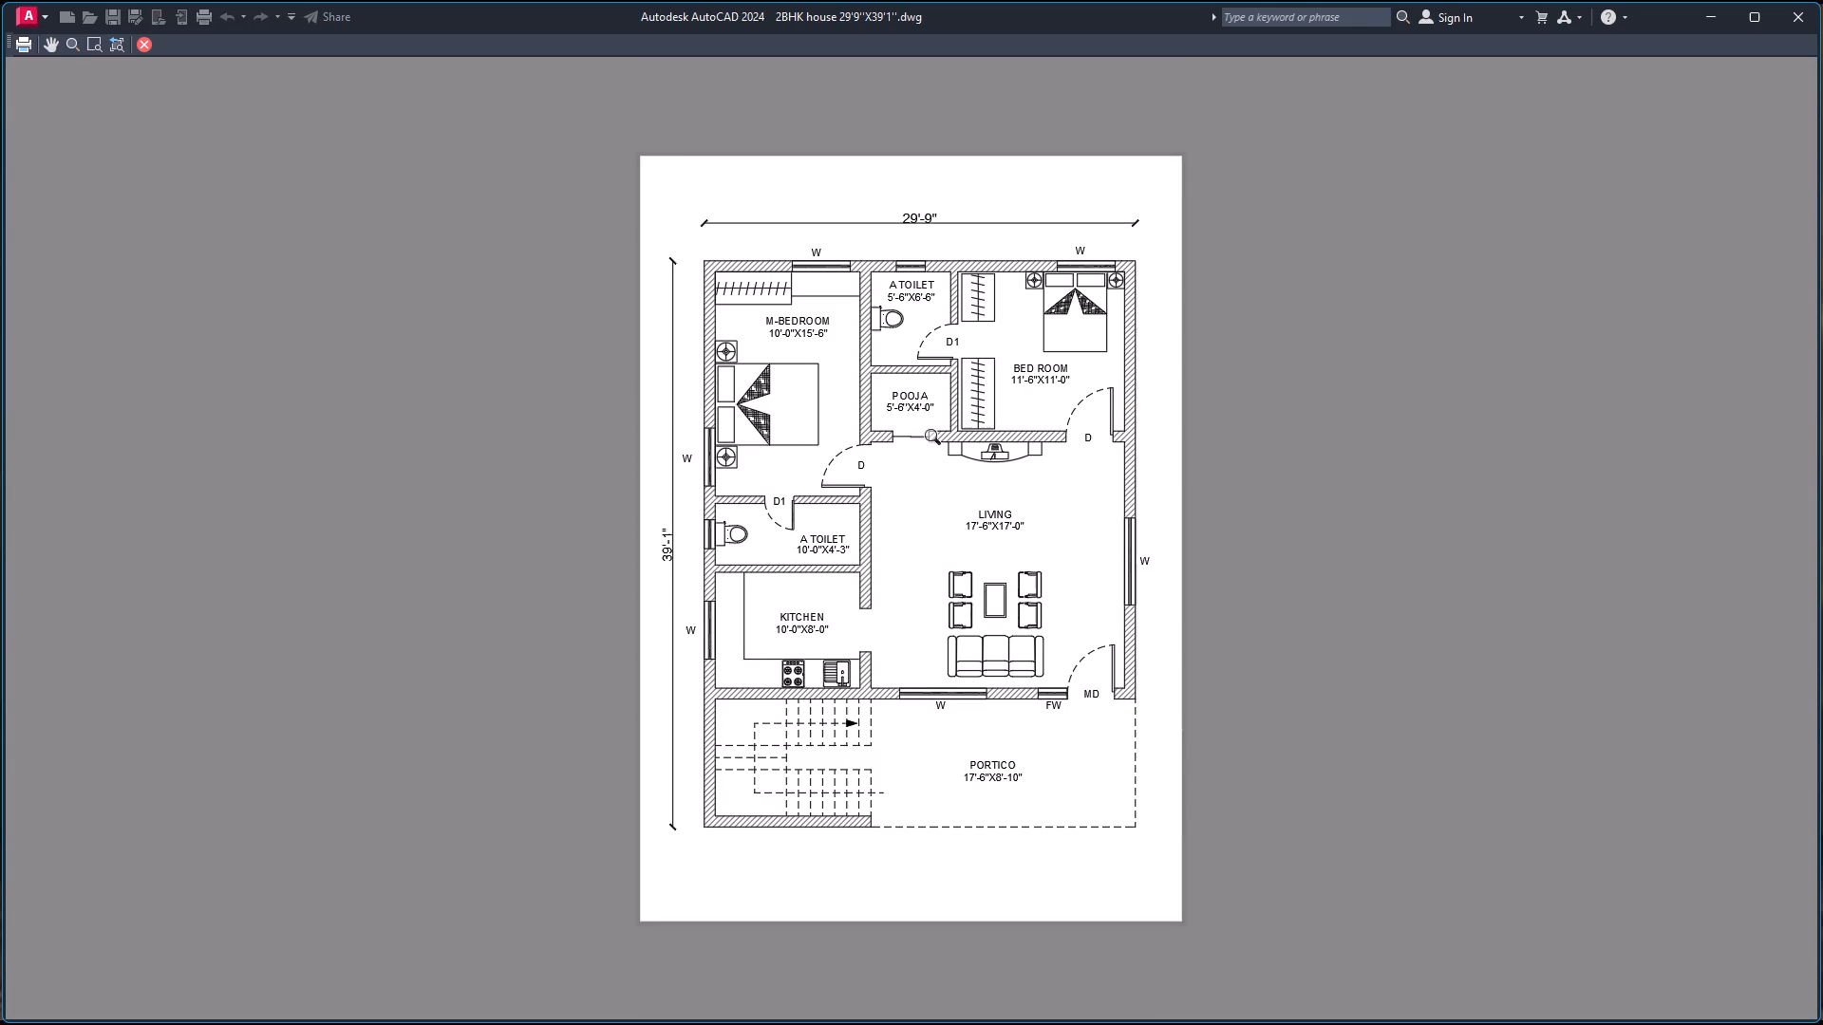
click(148, 46)
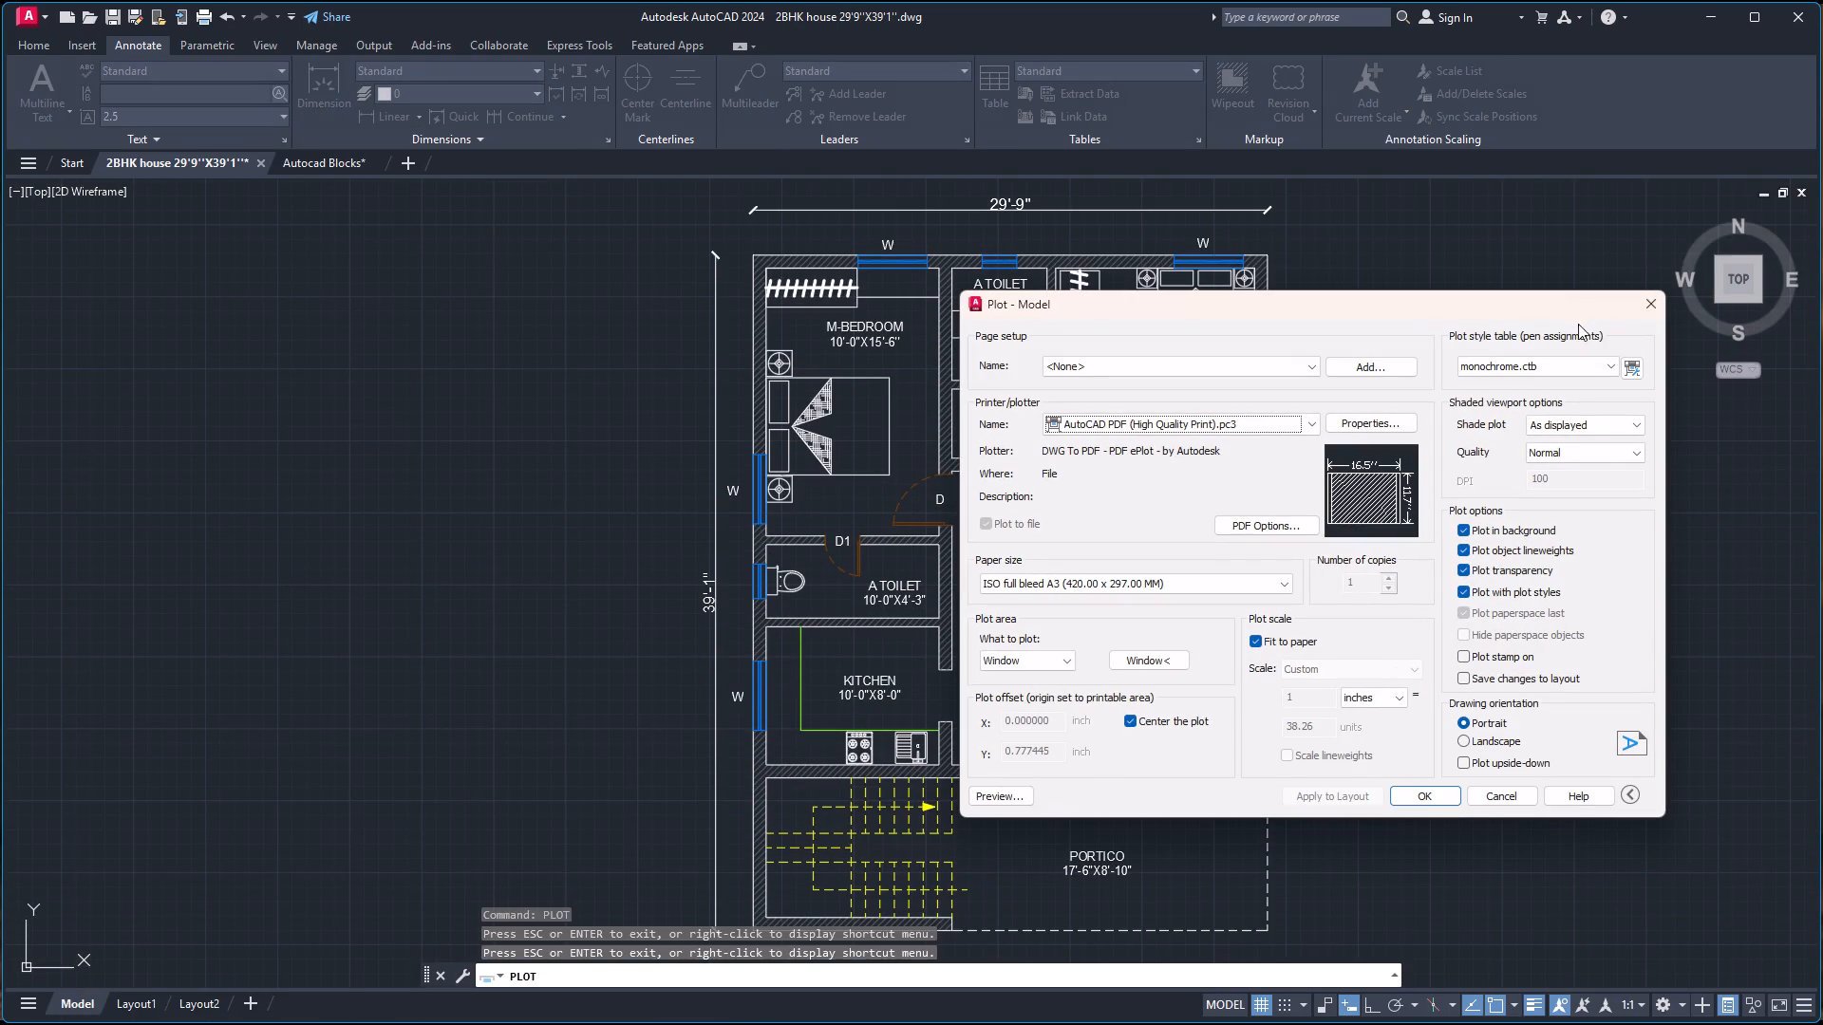
click(1641, 299)
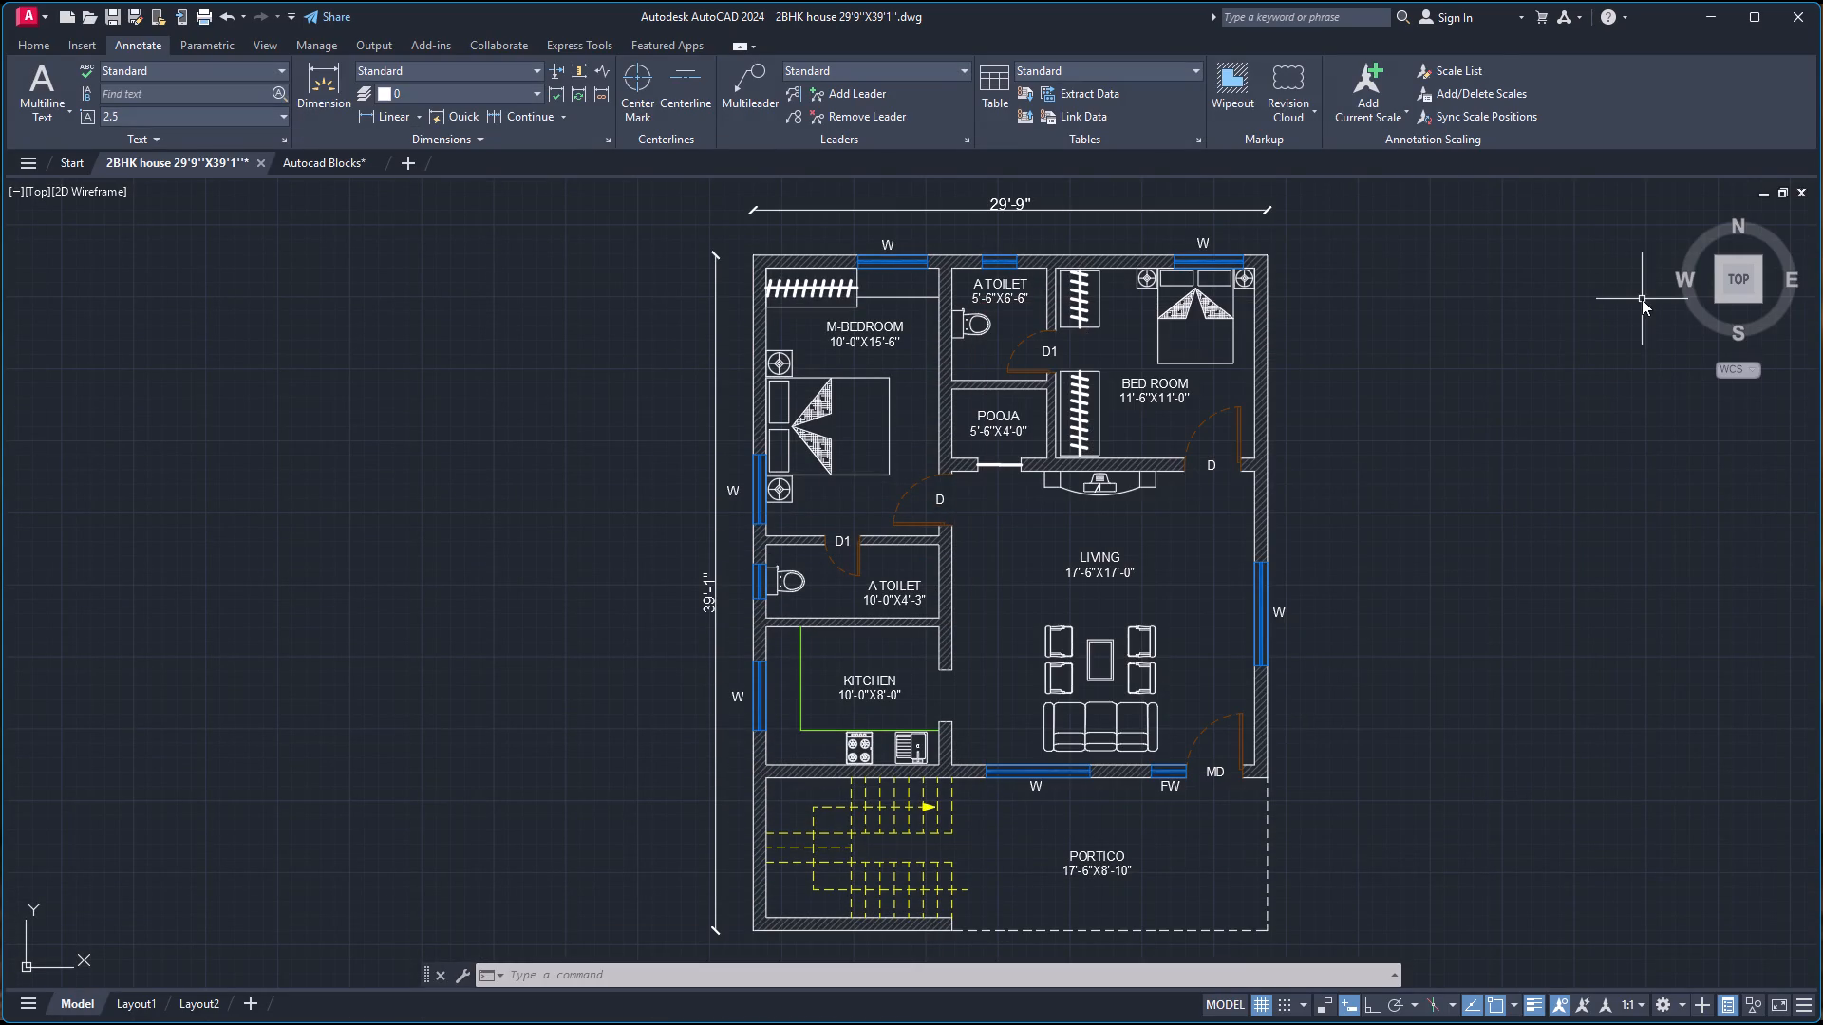
Save the drawing.
key(ctrl+s)
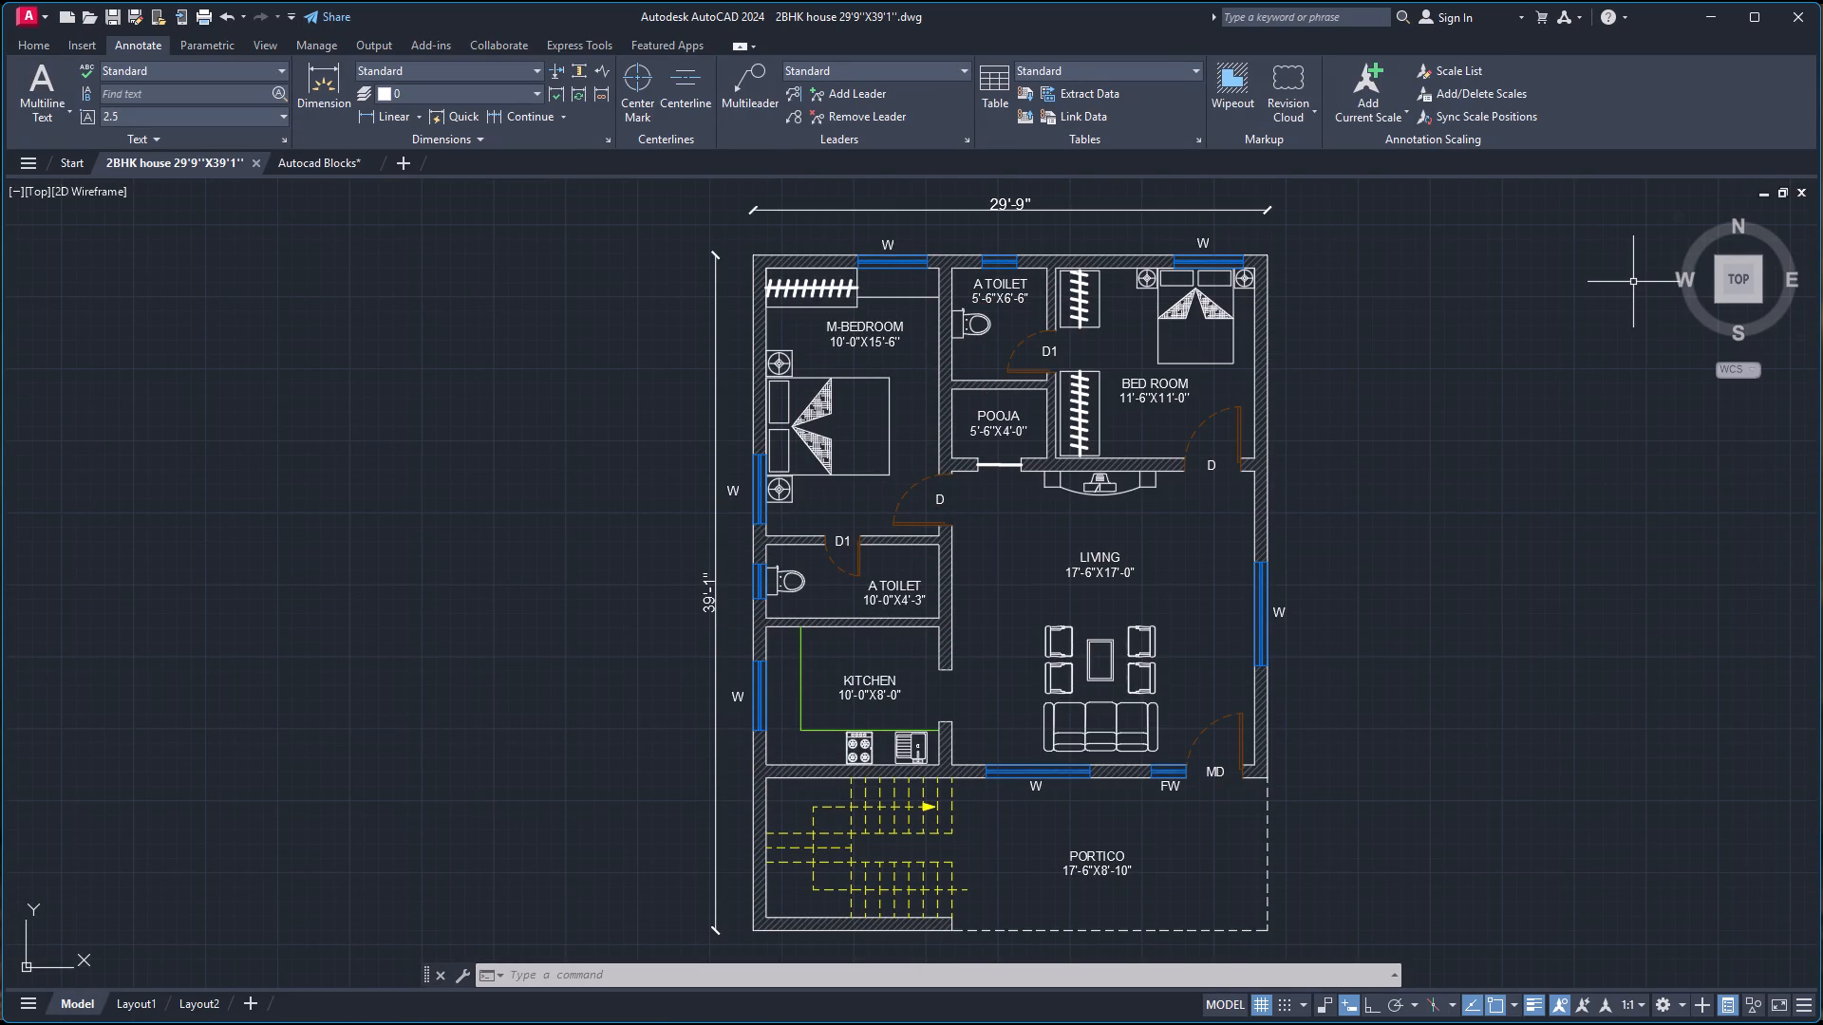
click(1517, 457)
click(1517, 457)
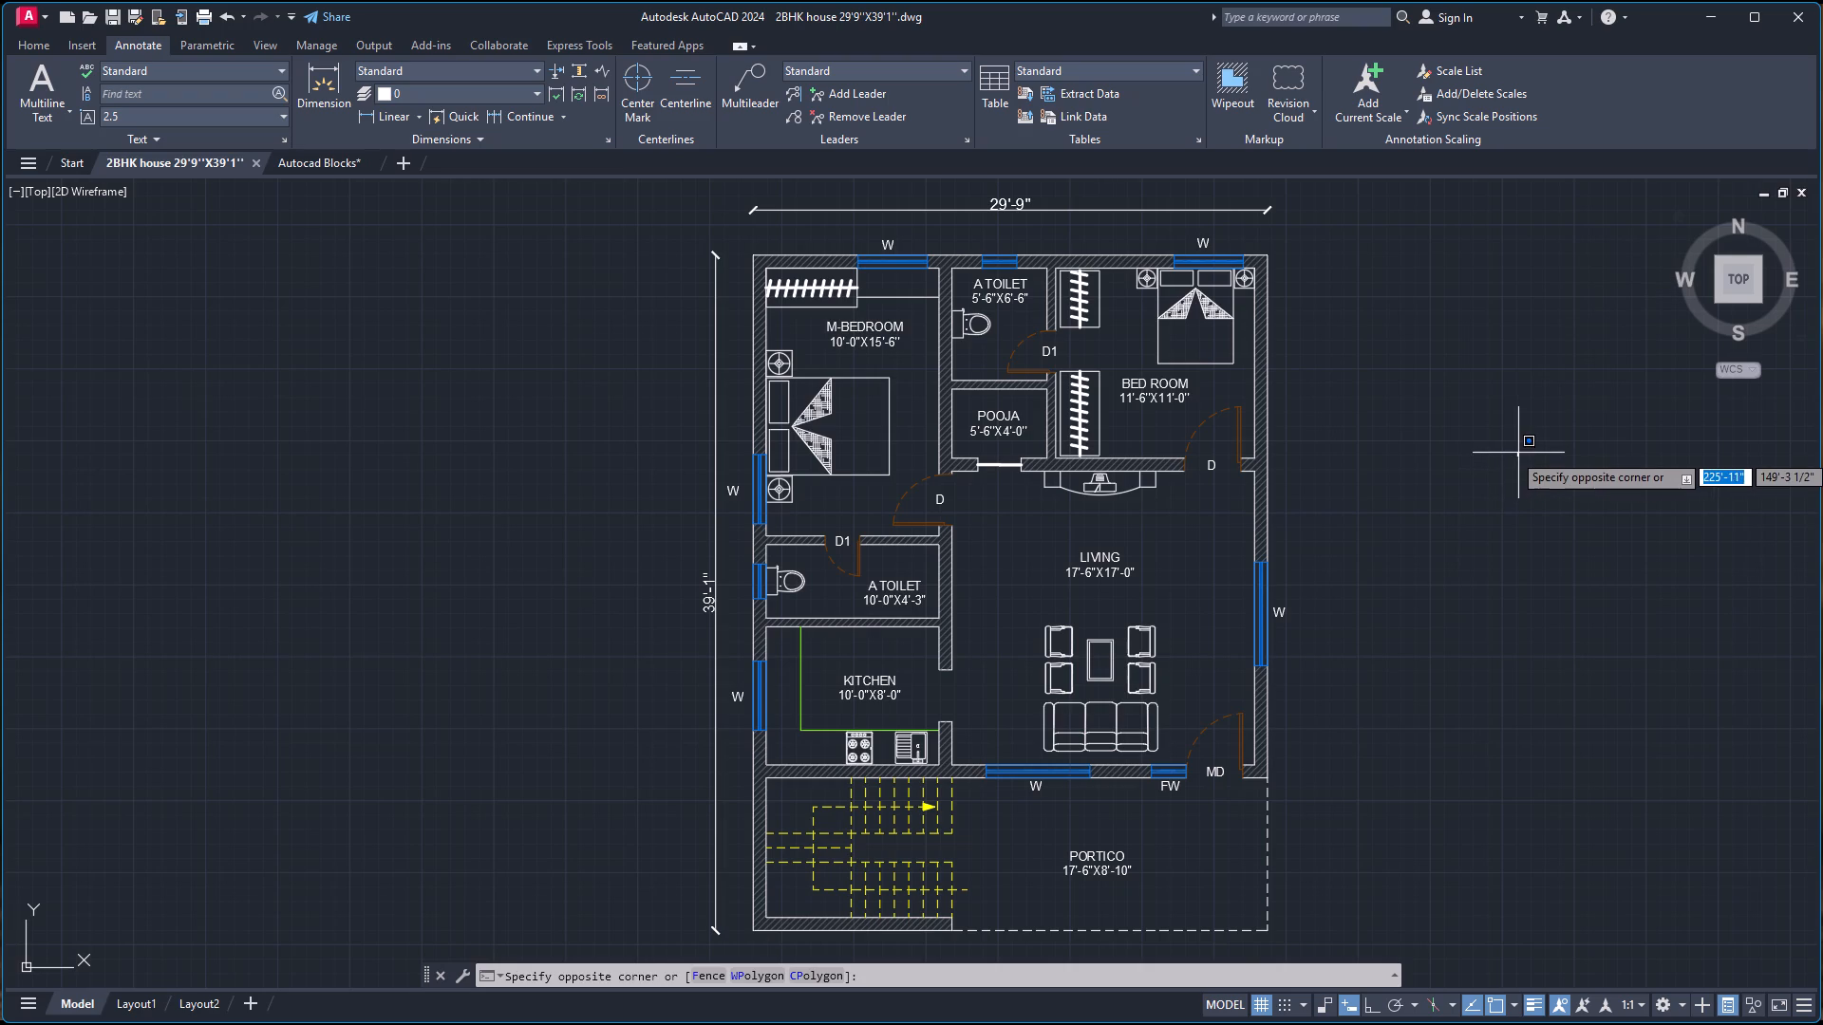
key(ctrl+s)
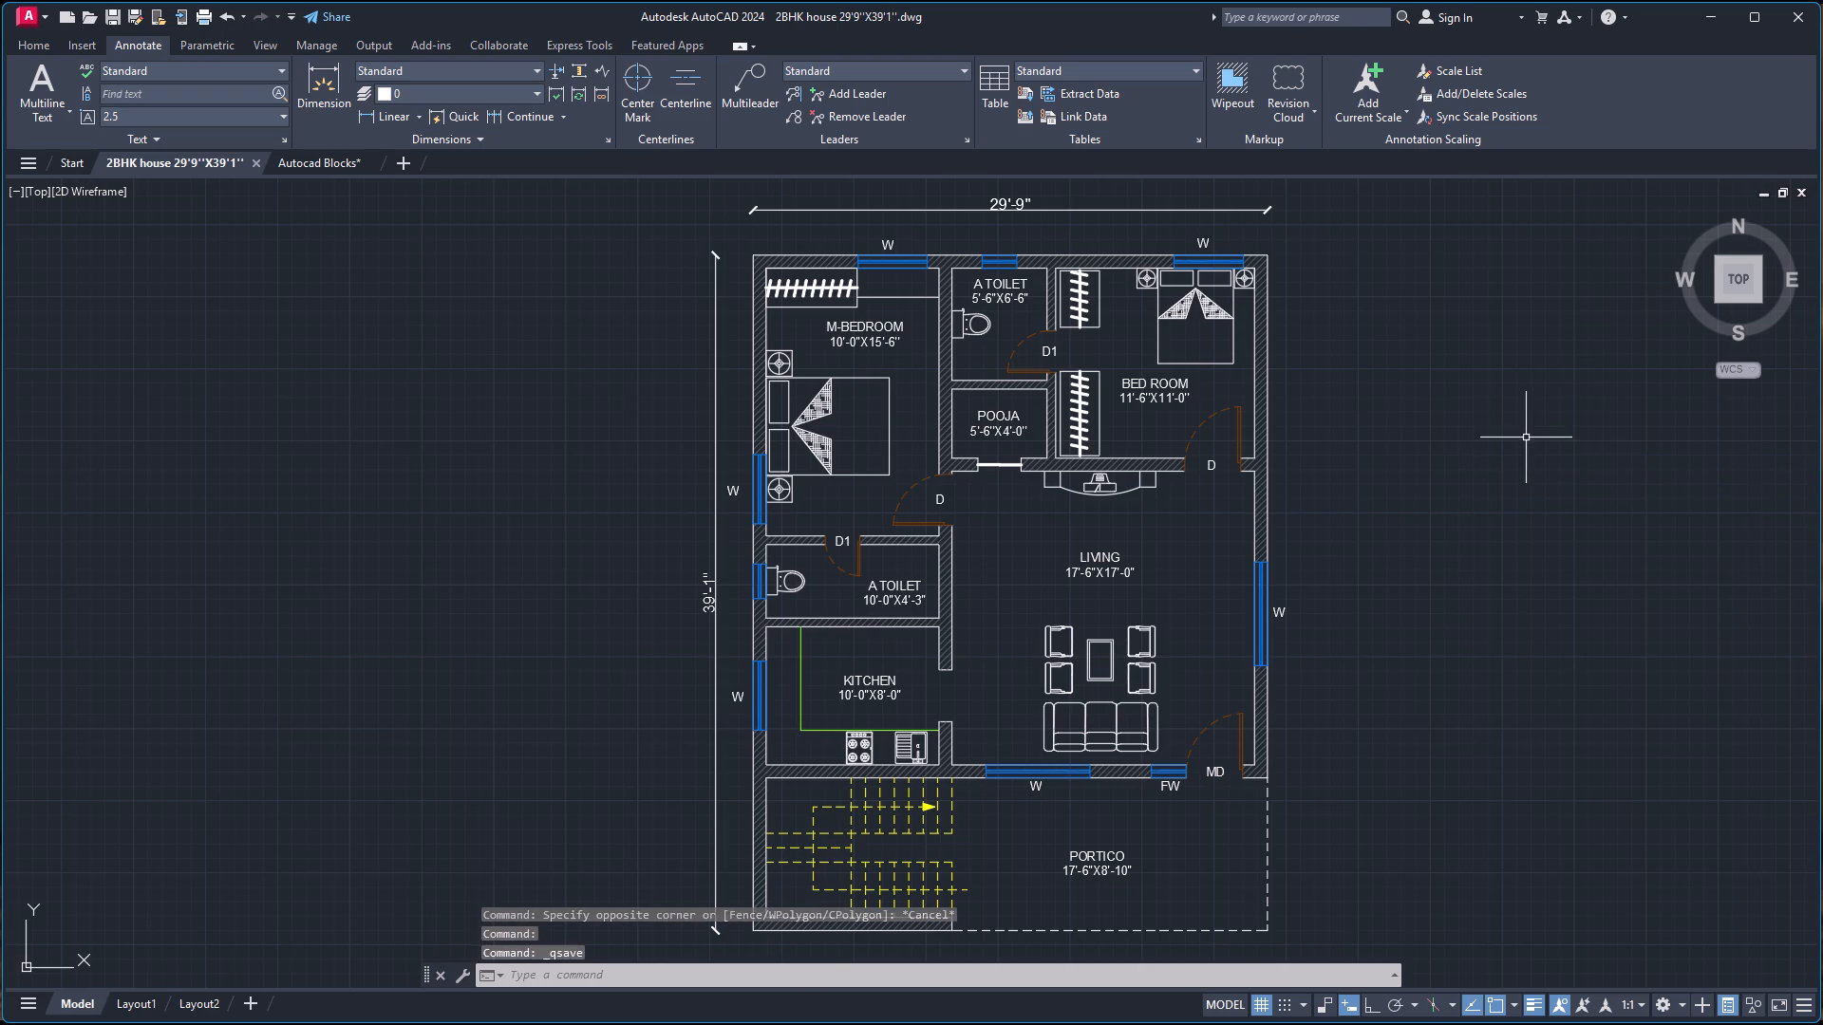
click(1526, 438)
click(1541, 431)
Start the Plot command for the floor plan, preview the sheet and return to the plot settings.
text(PLOT)
key(Return)
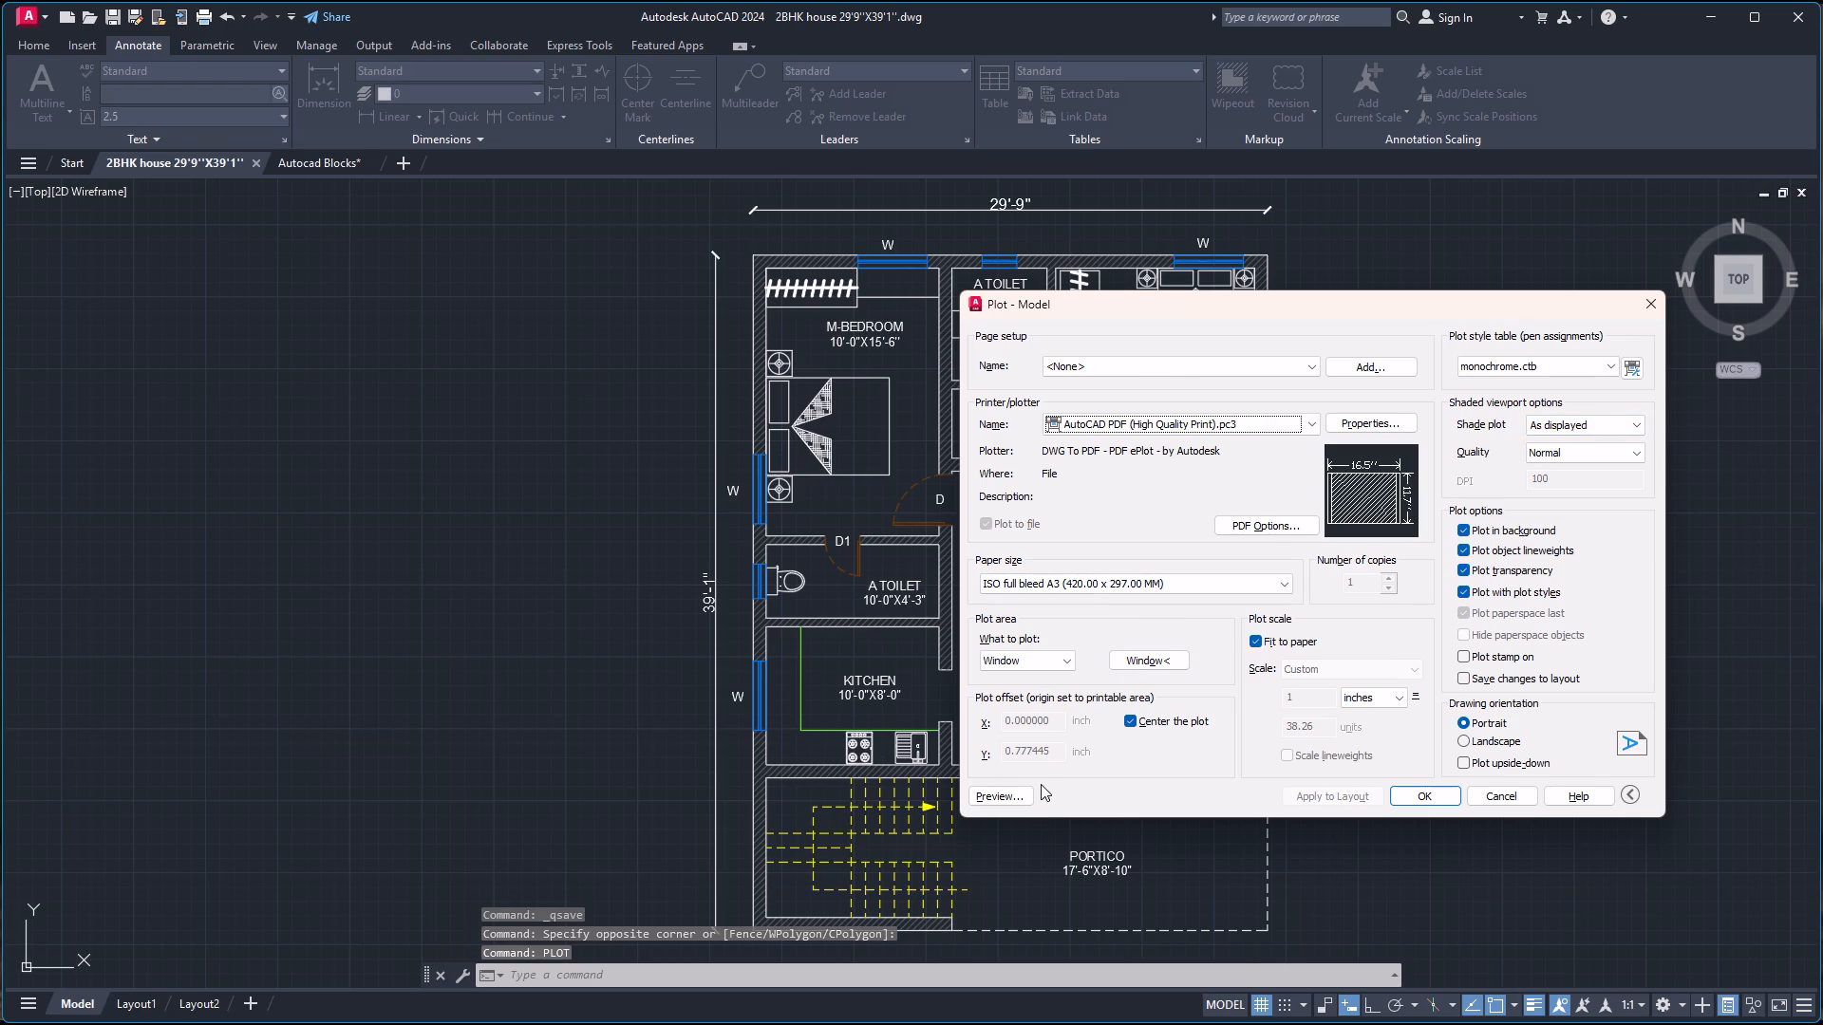
click(1018, 802)
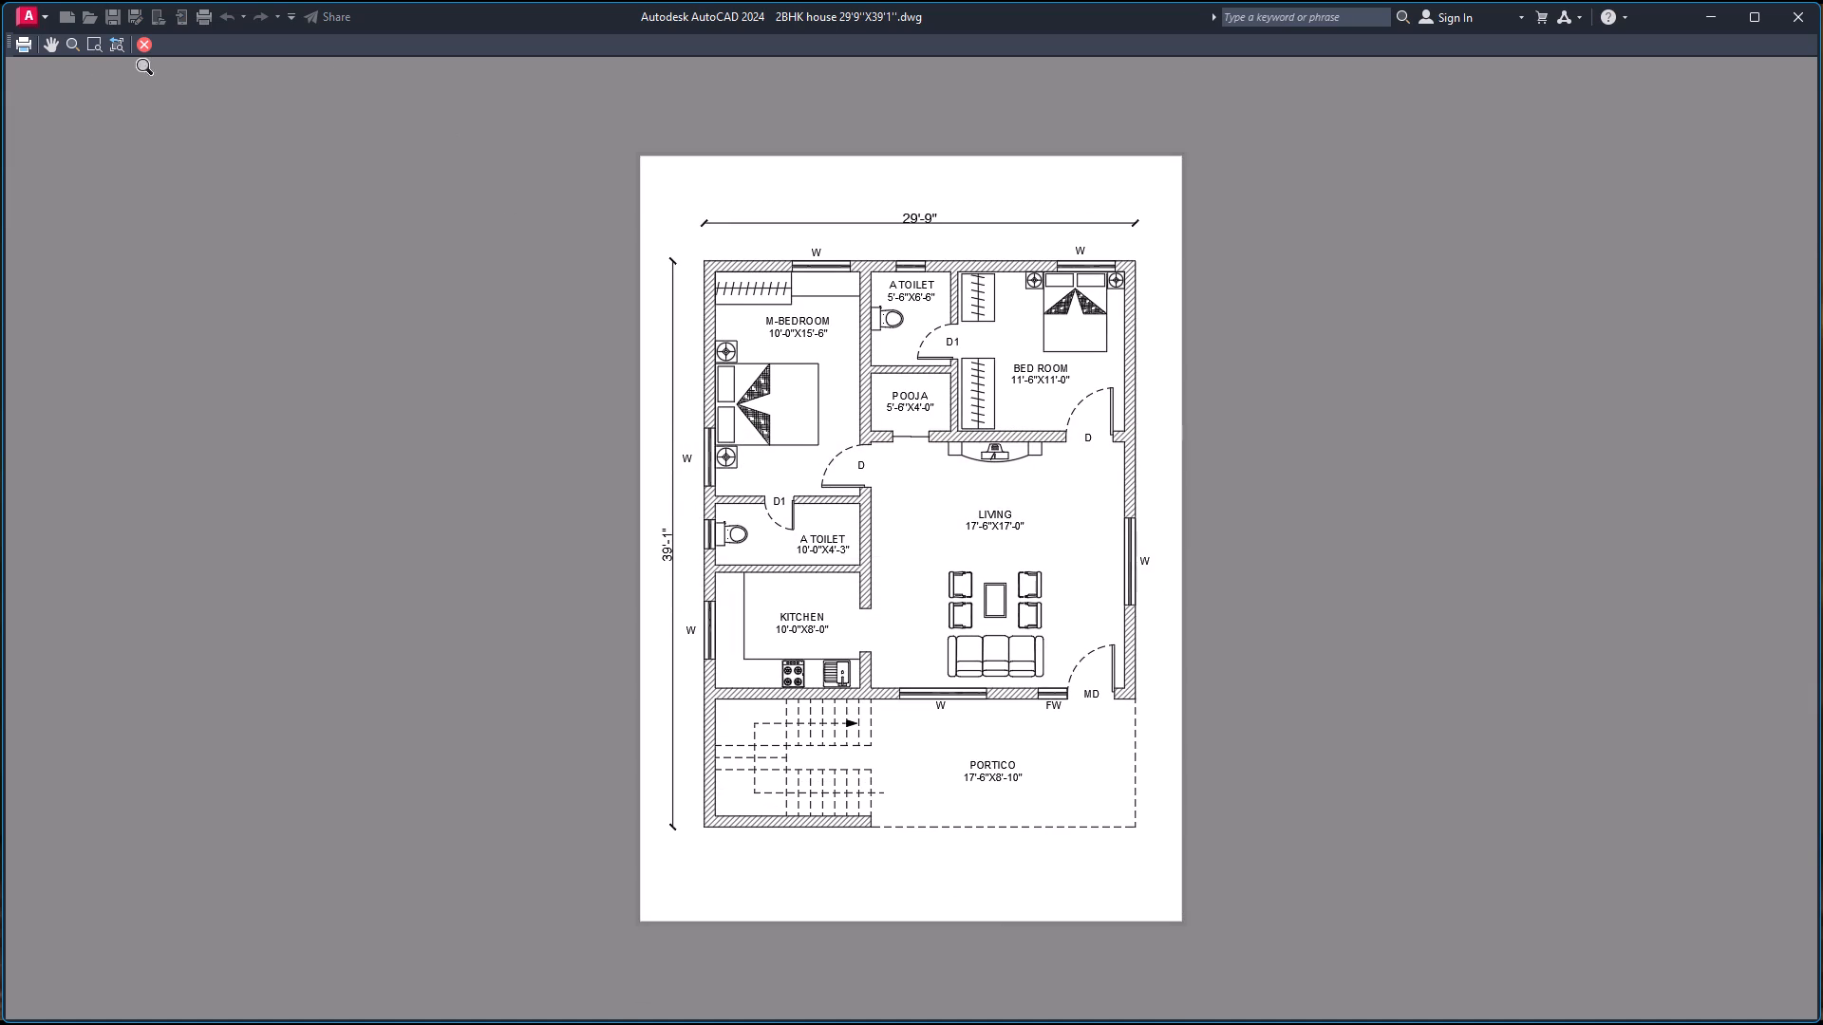
click(149, 40)
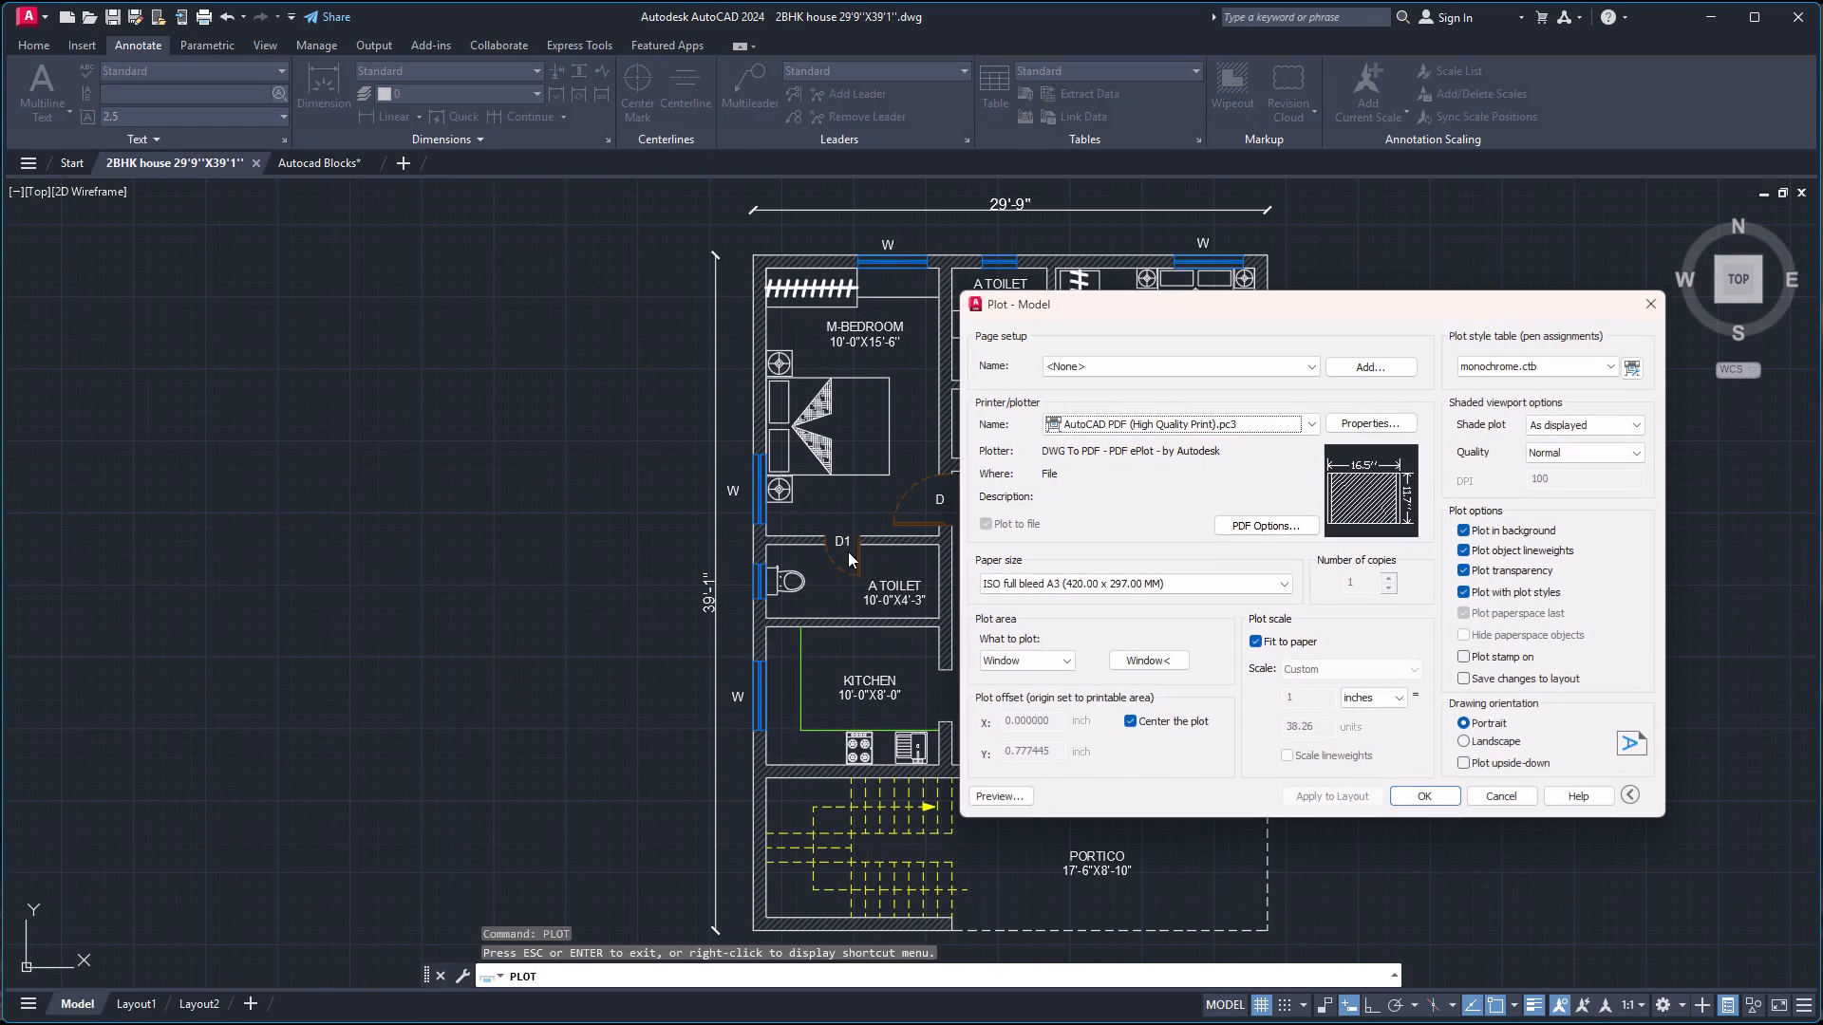
Accept the plot settings and choose New folder (9) inside FUJI Files on drive D: as the PDF's destination.
click(1398, 789)
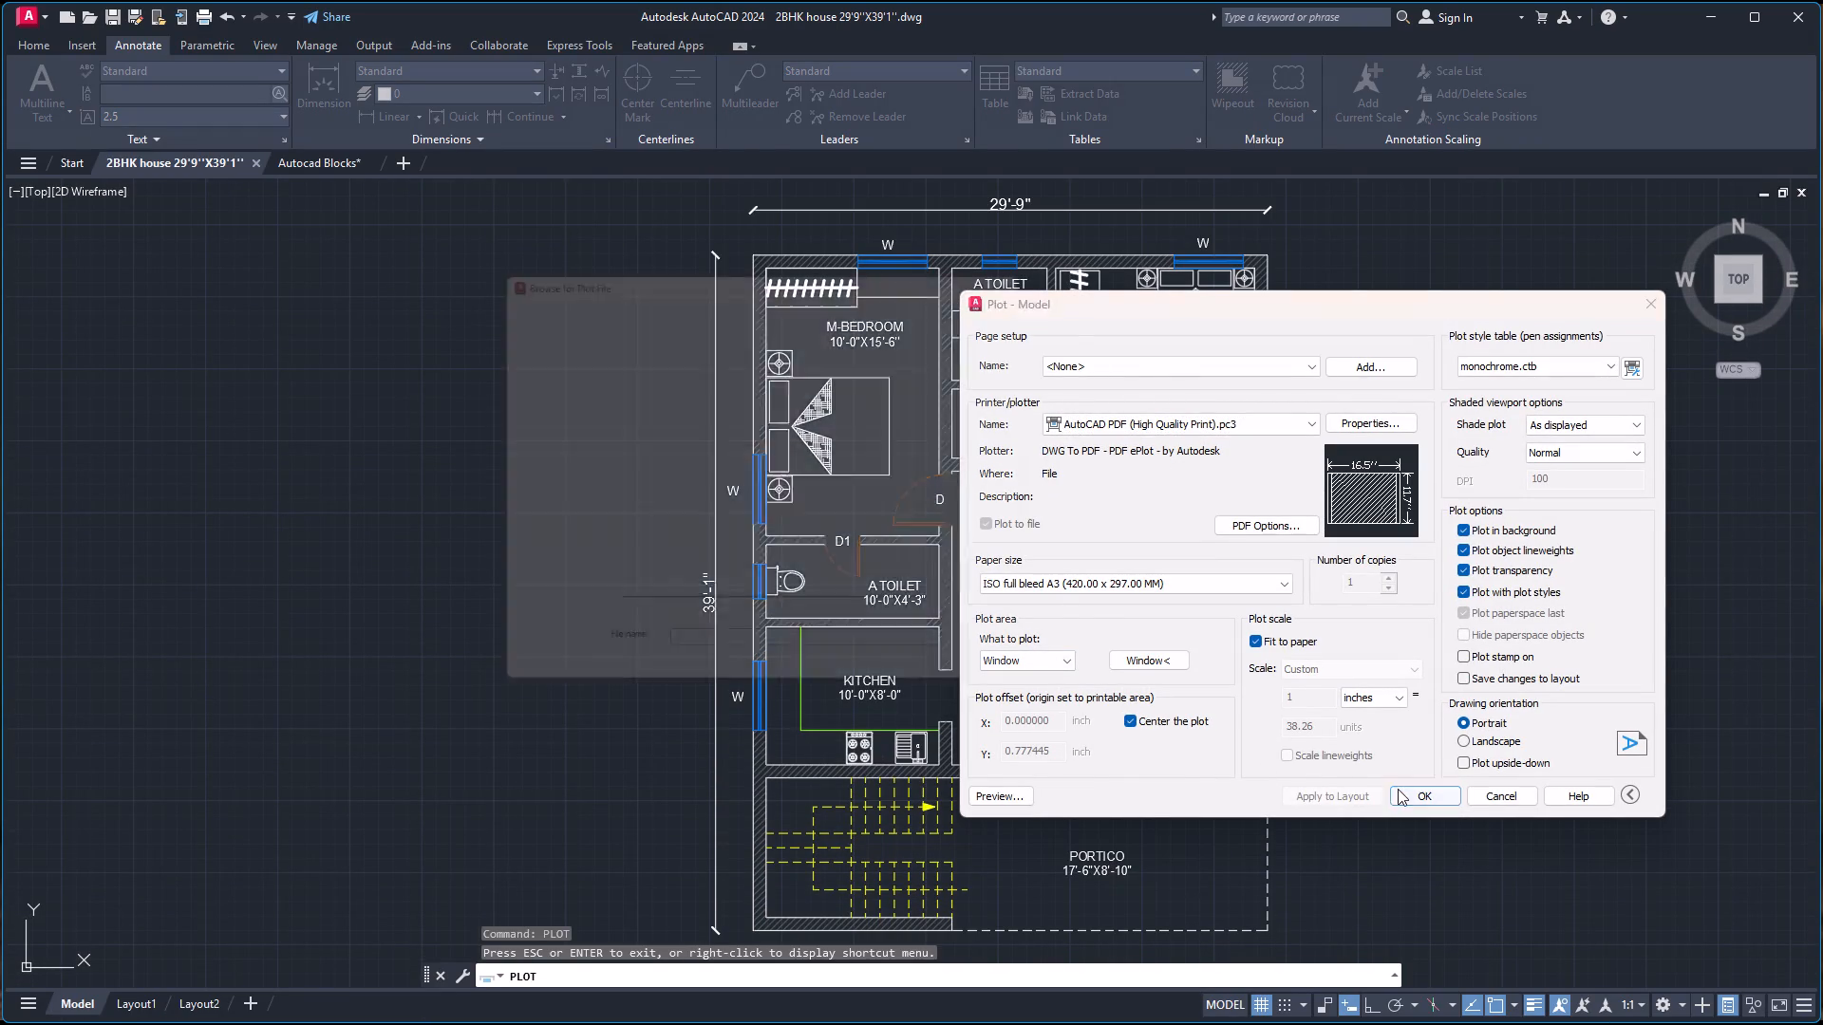
click(536, 450)
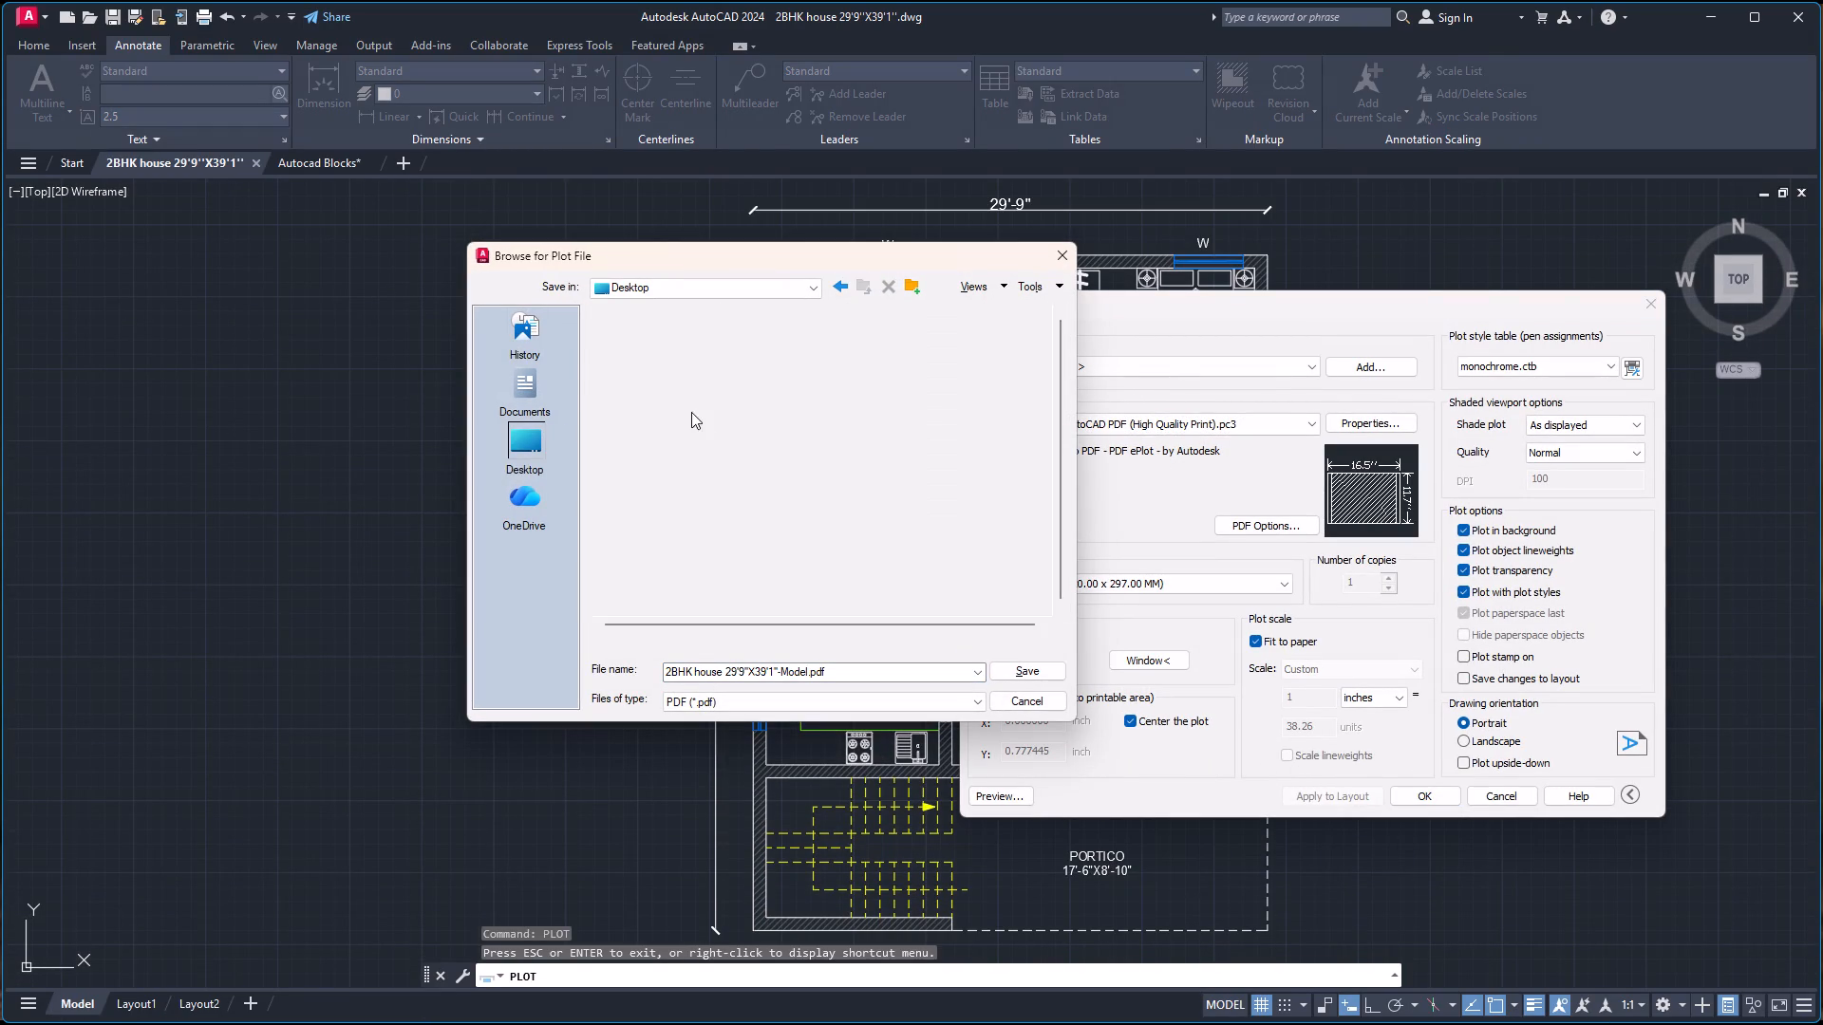
scroll(698, 420, down, 11)
double_click(651, 606)
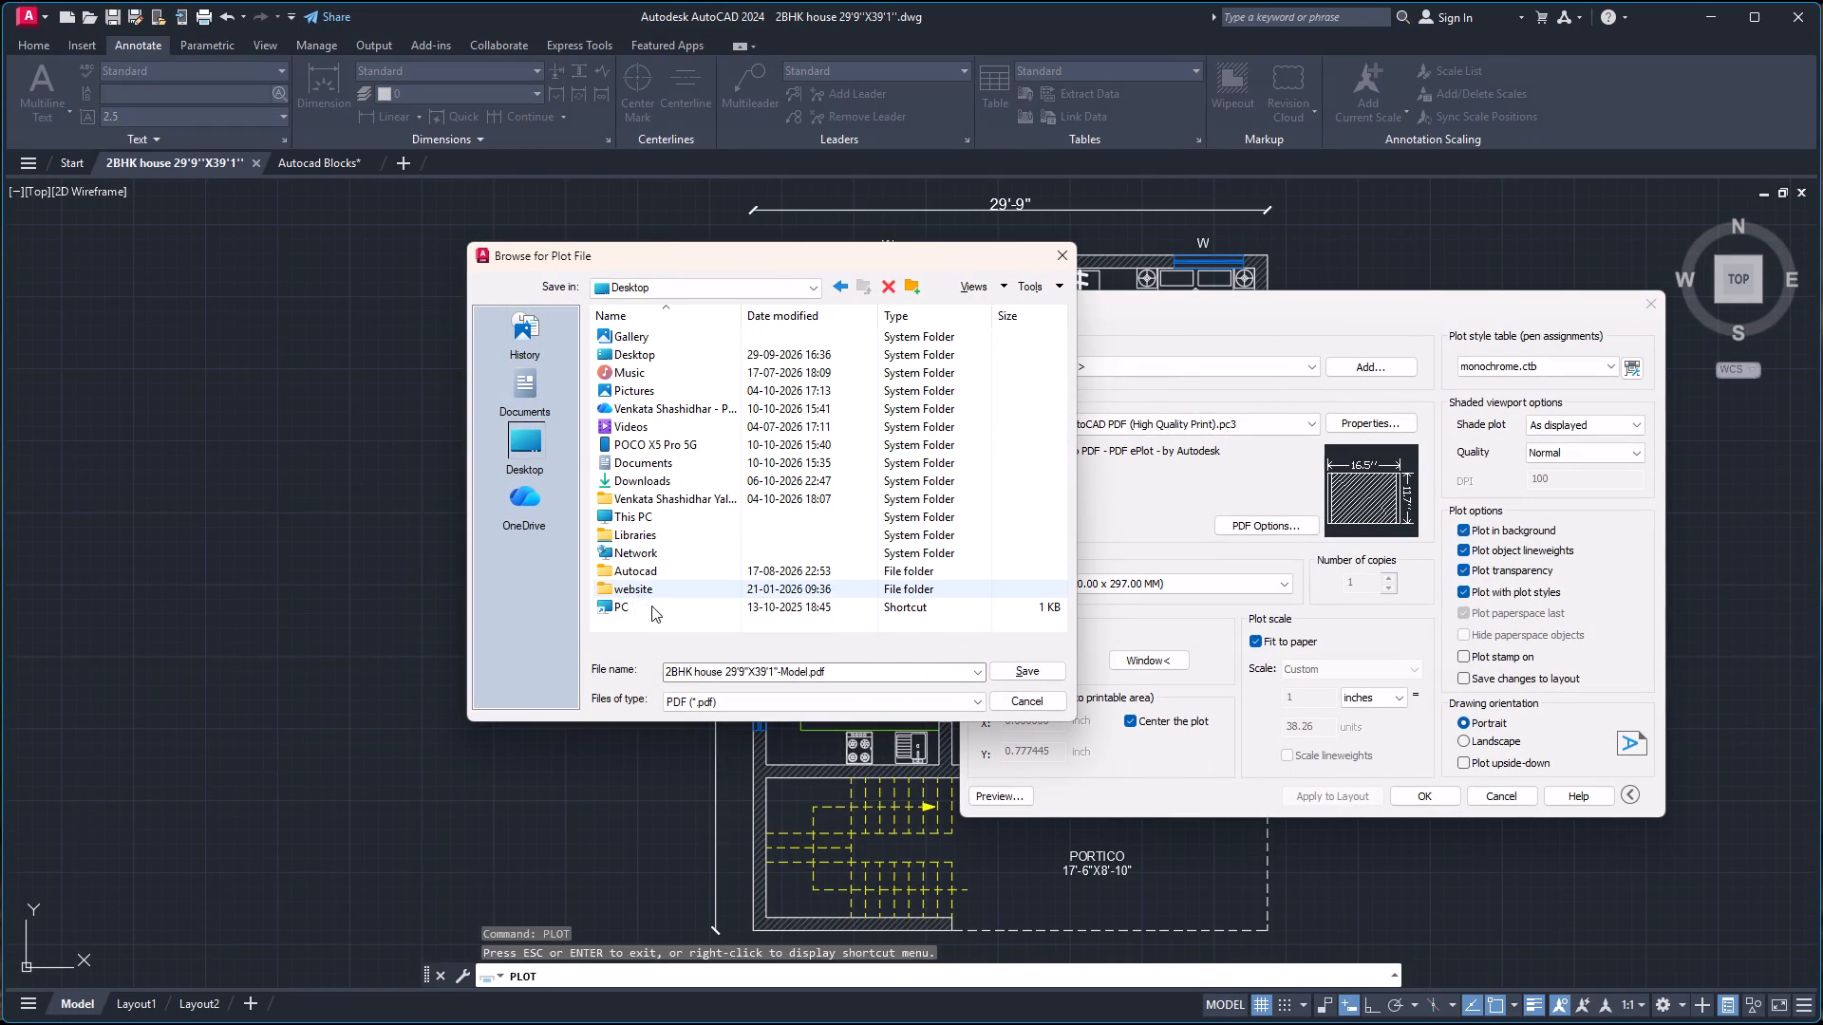
double_click(705, 373)
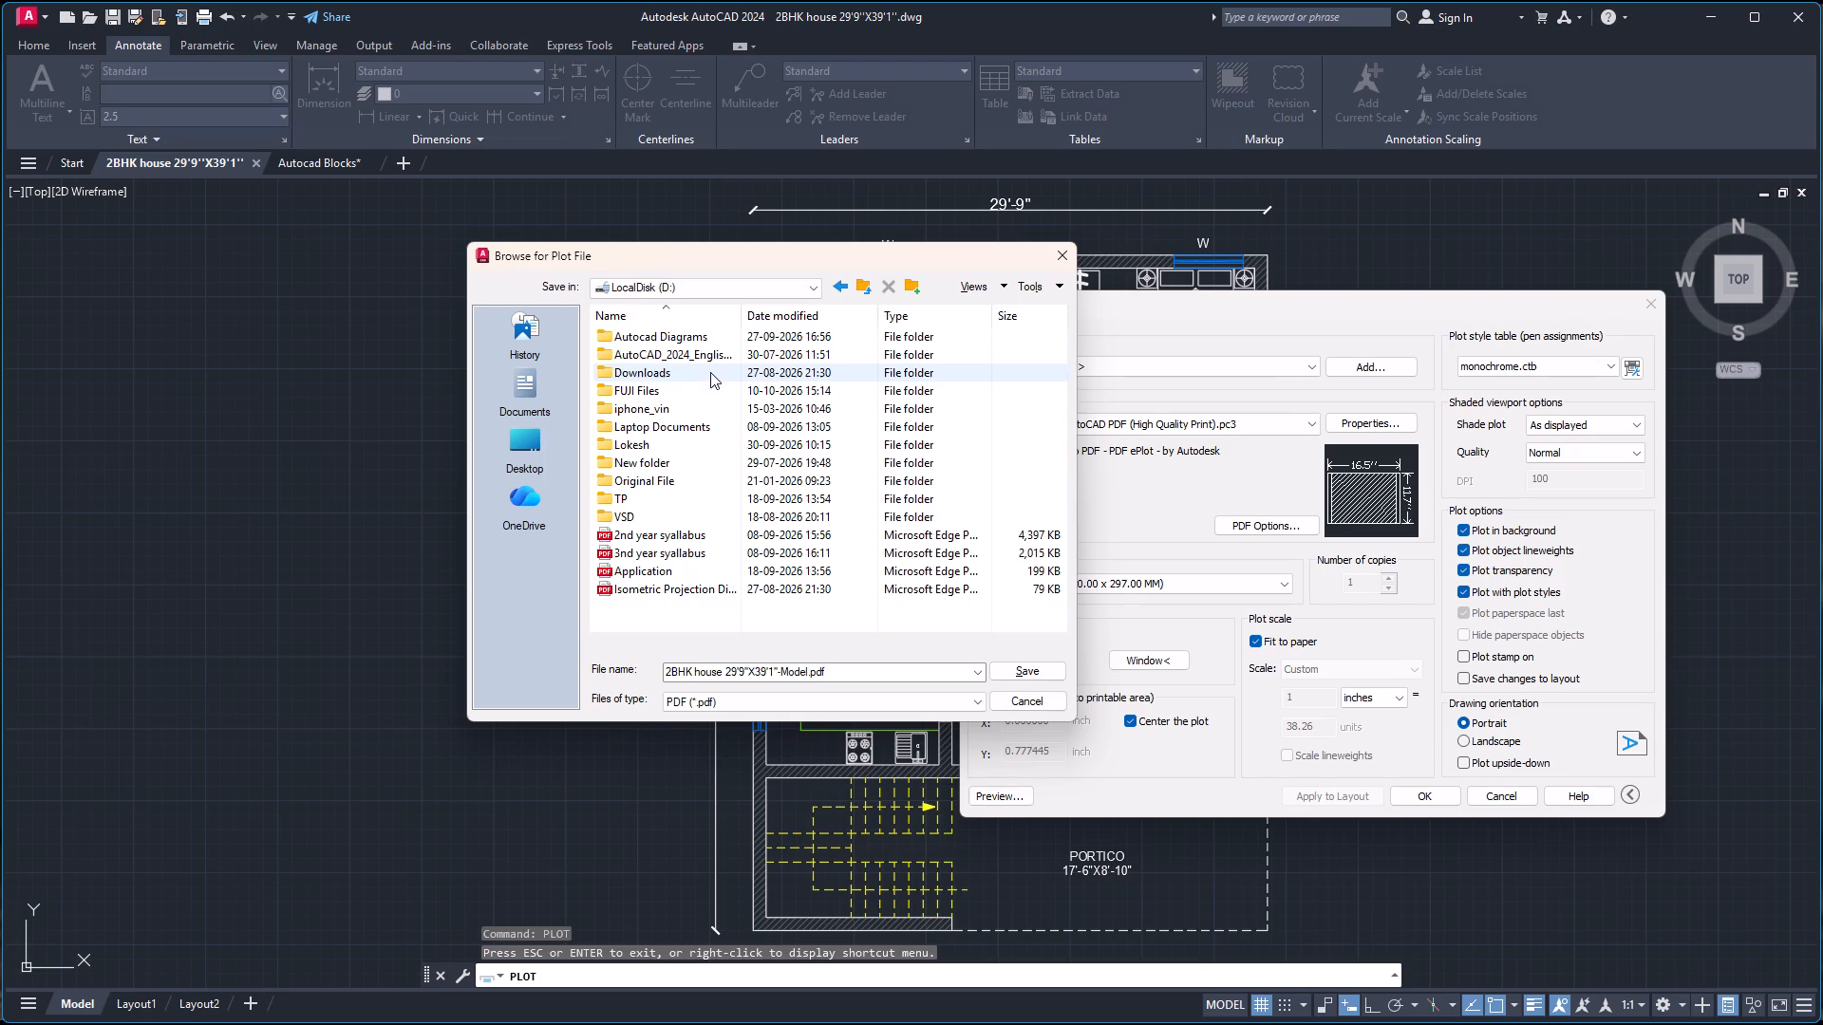
double_click(715, 382)
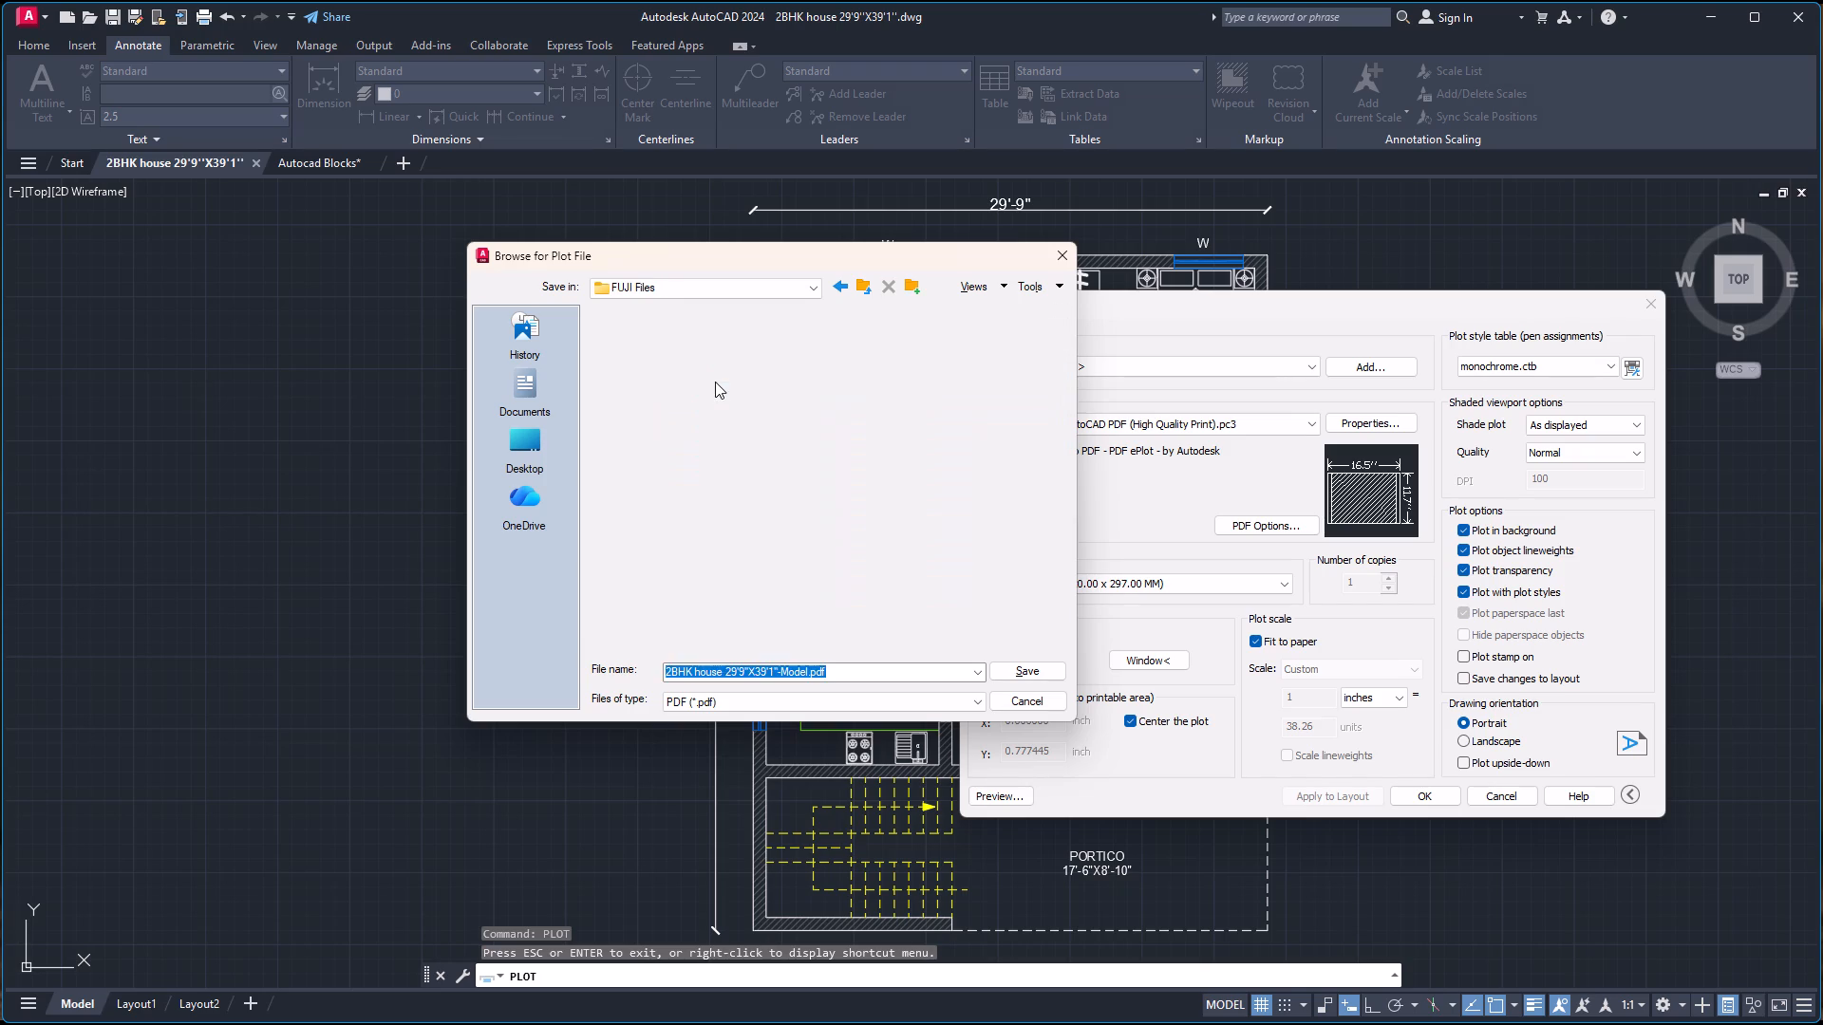
double_click(675, 603)
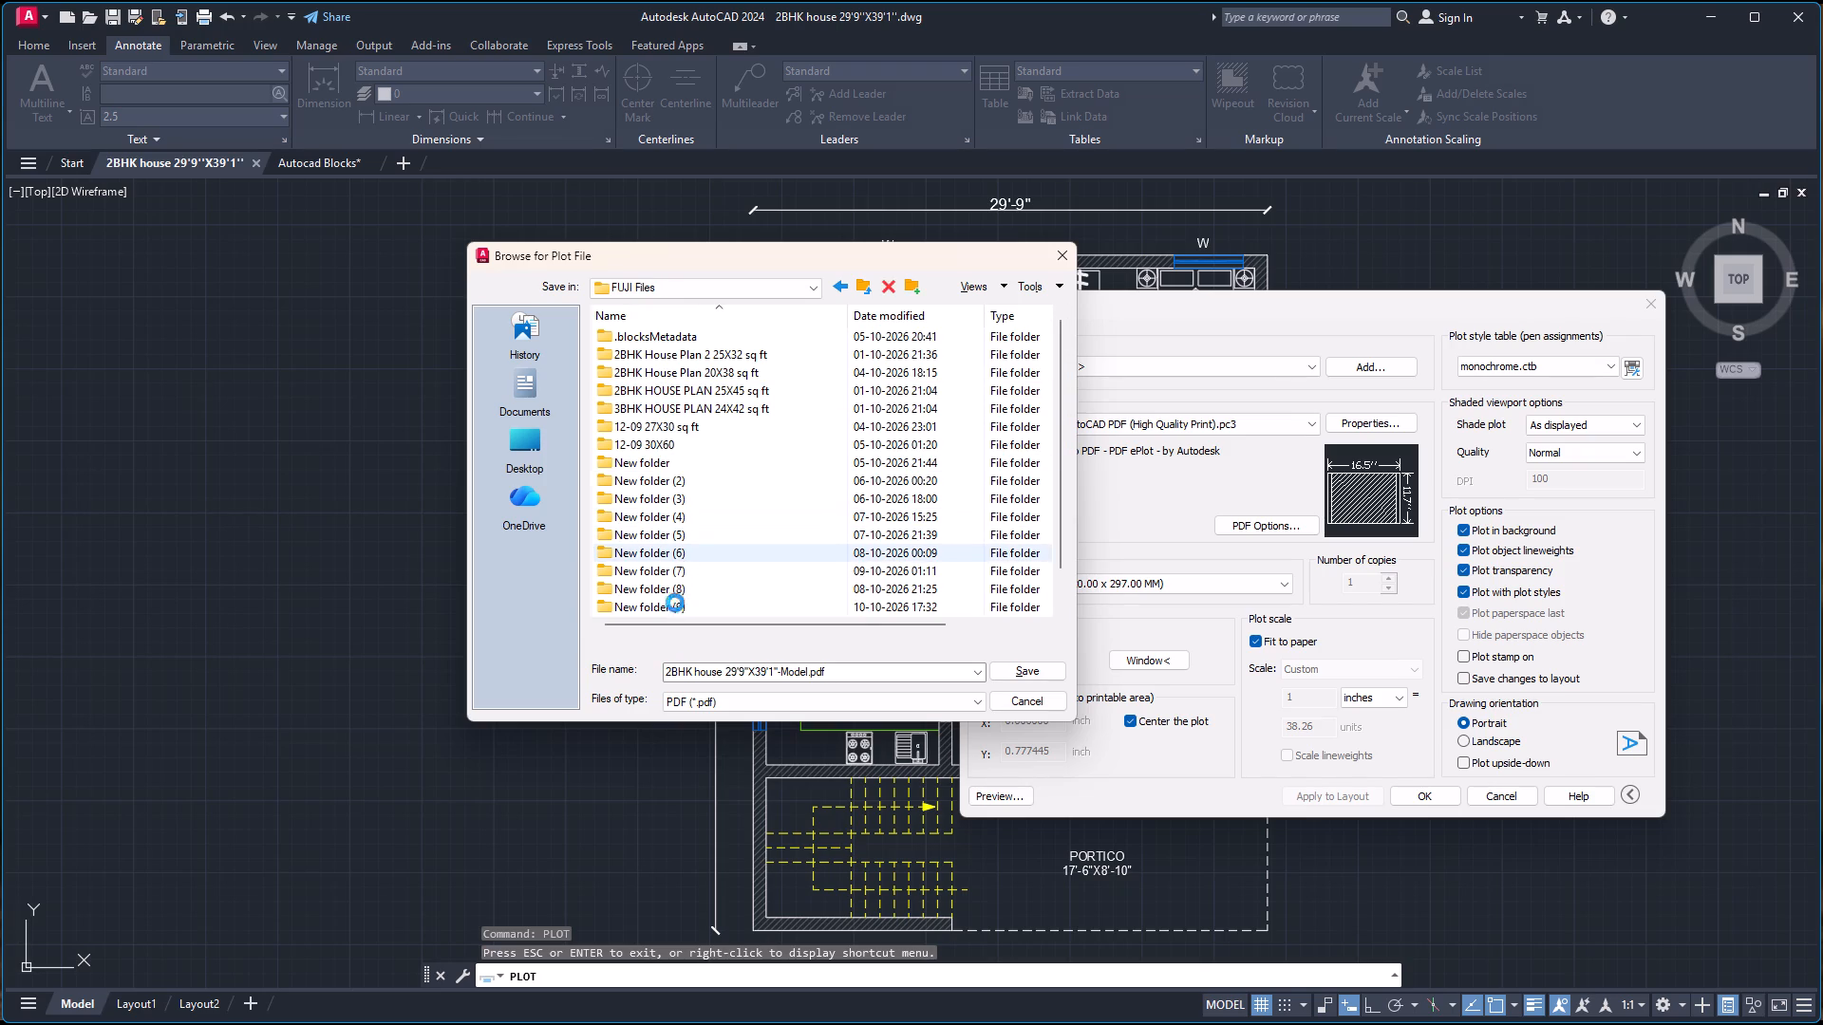
Name the plot file 2BHK house 29'9''X39'1''.pdf by removing the -Model suffix, save it and dismiss the background job notice.
click(808, 673)
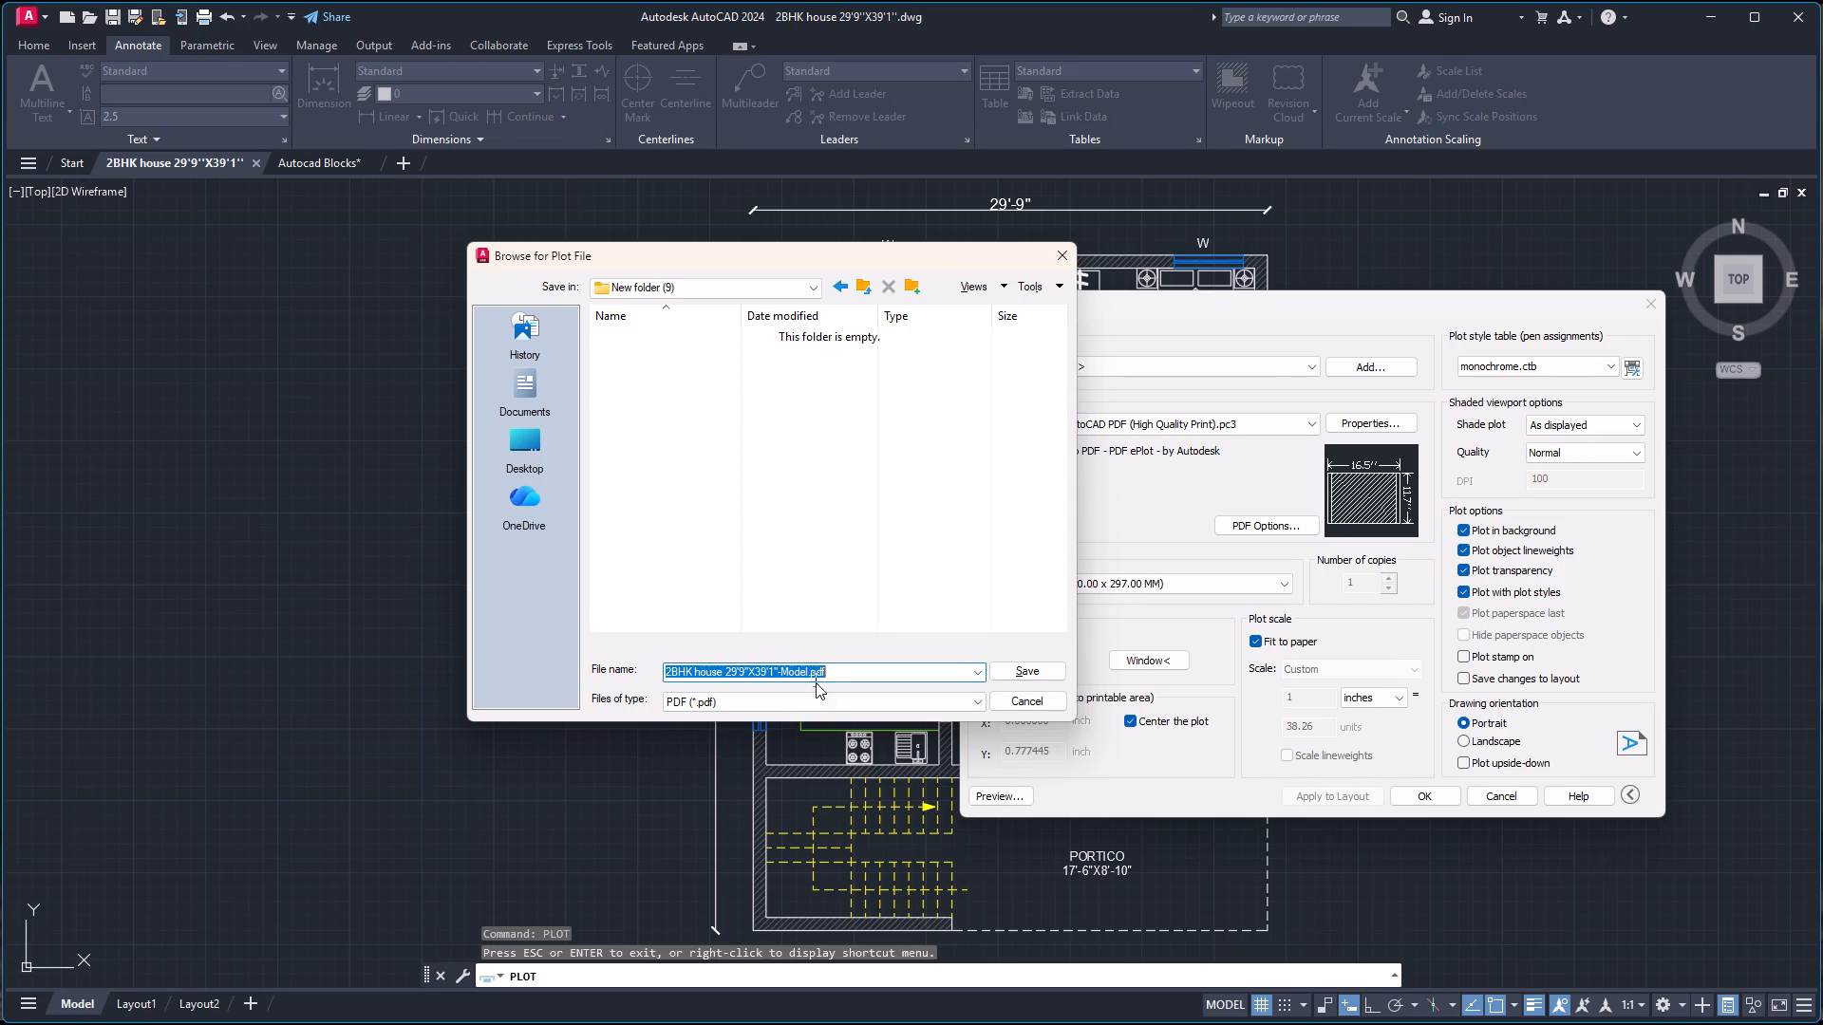
click(808, 675)
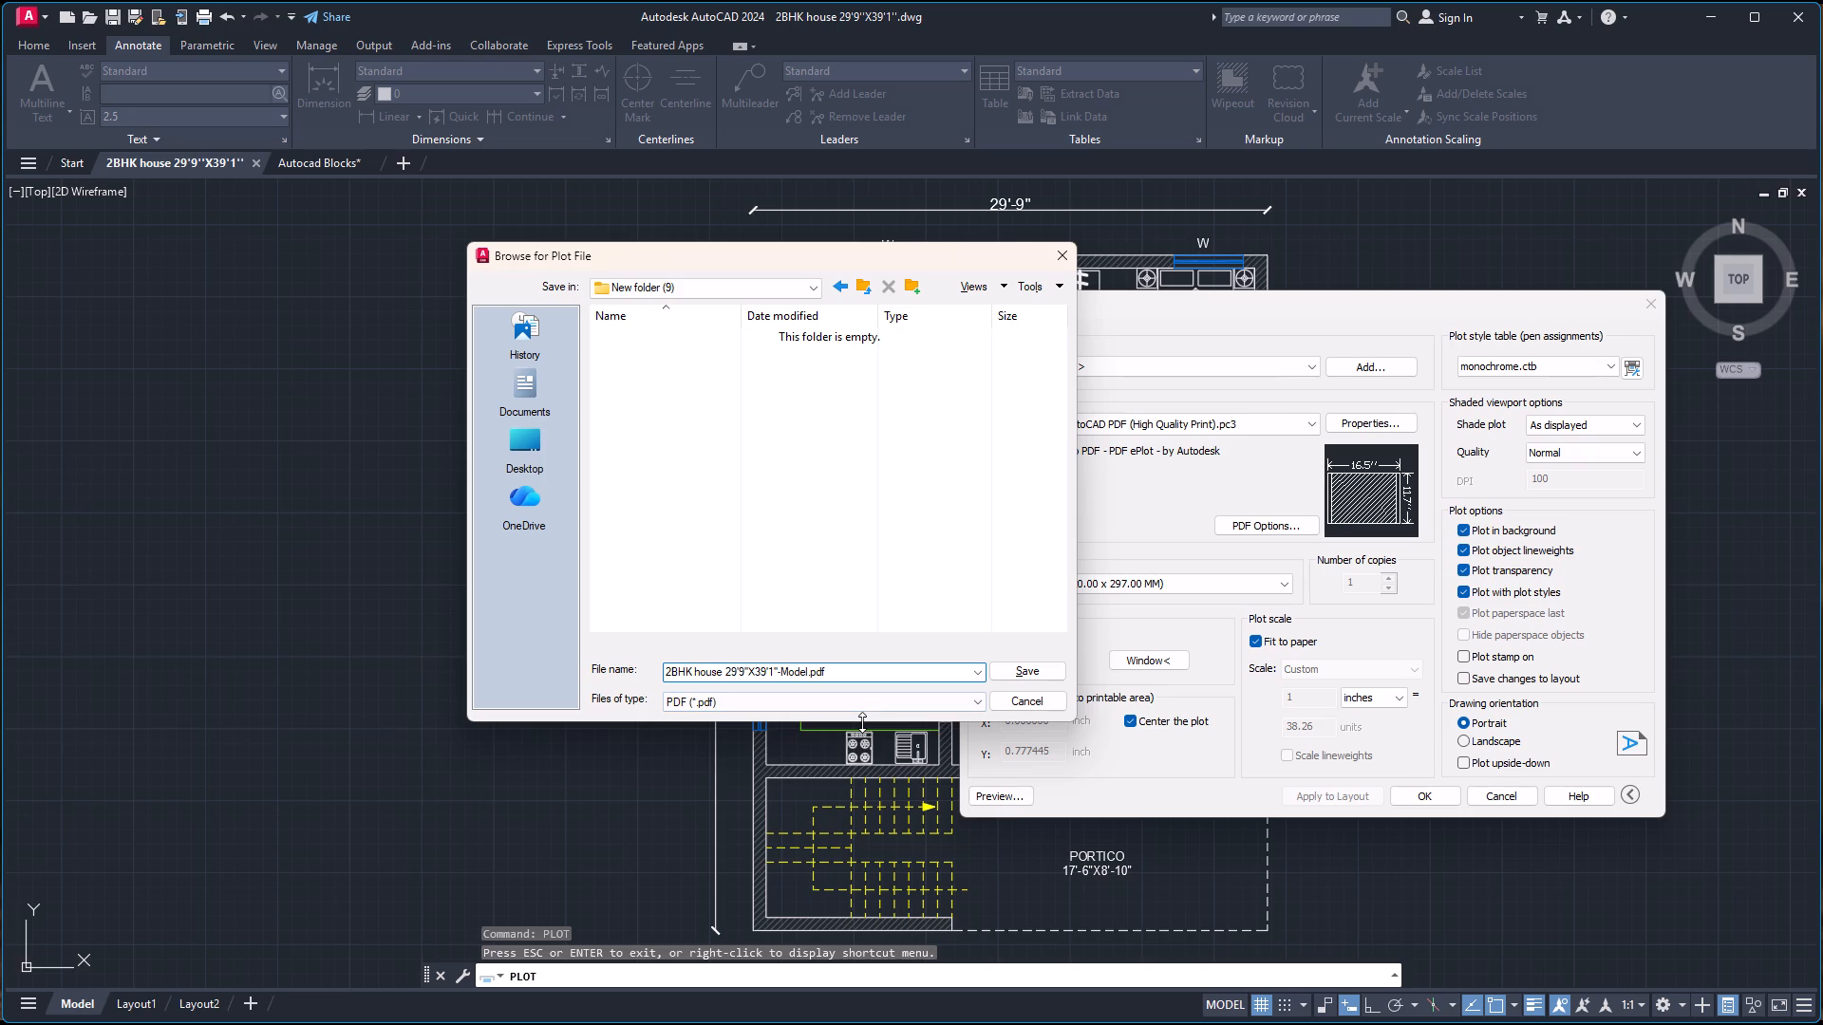
key(BackSpace)
key(BackSpace)
key(BackSpace)
key(BackSpace)
key(BackSpace)
key(BackSpace)
key(Return)
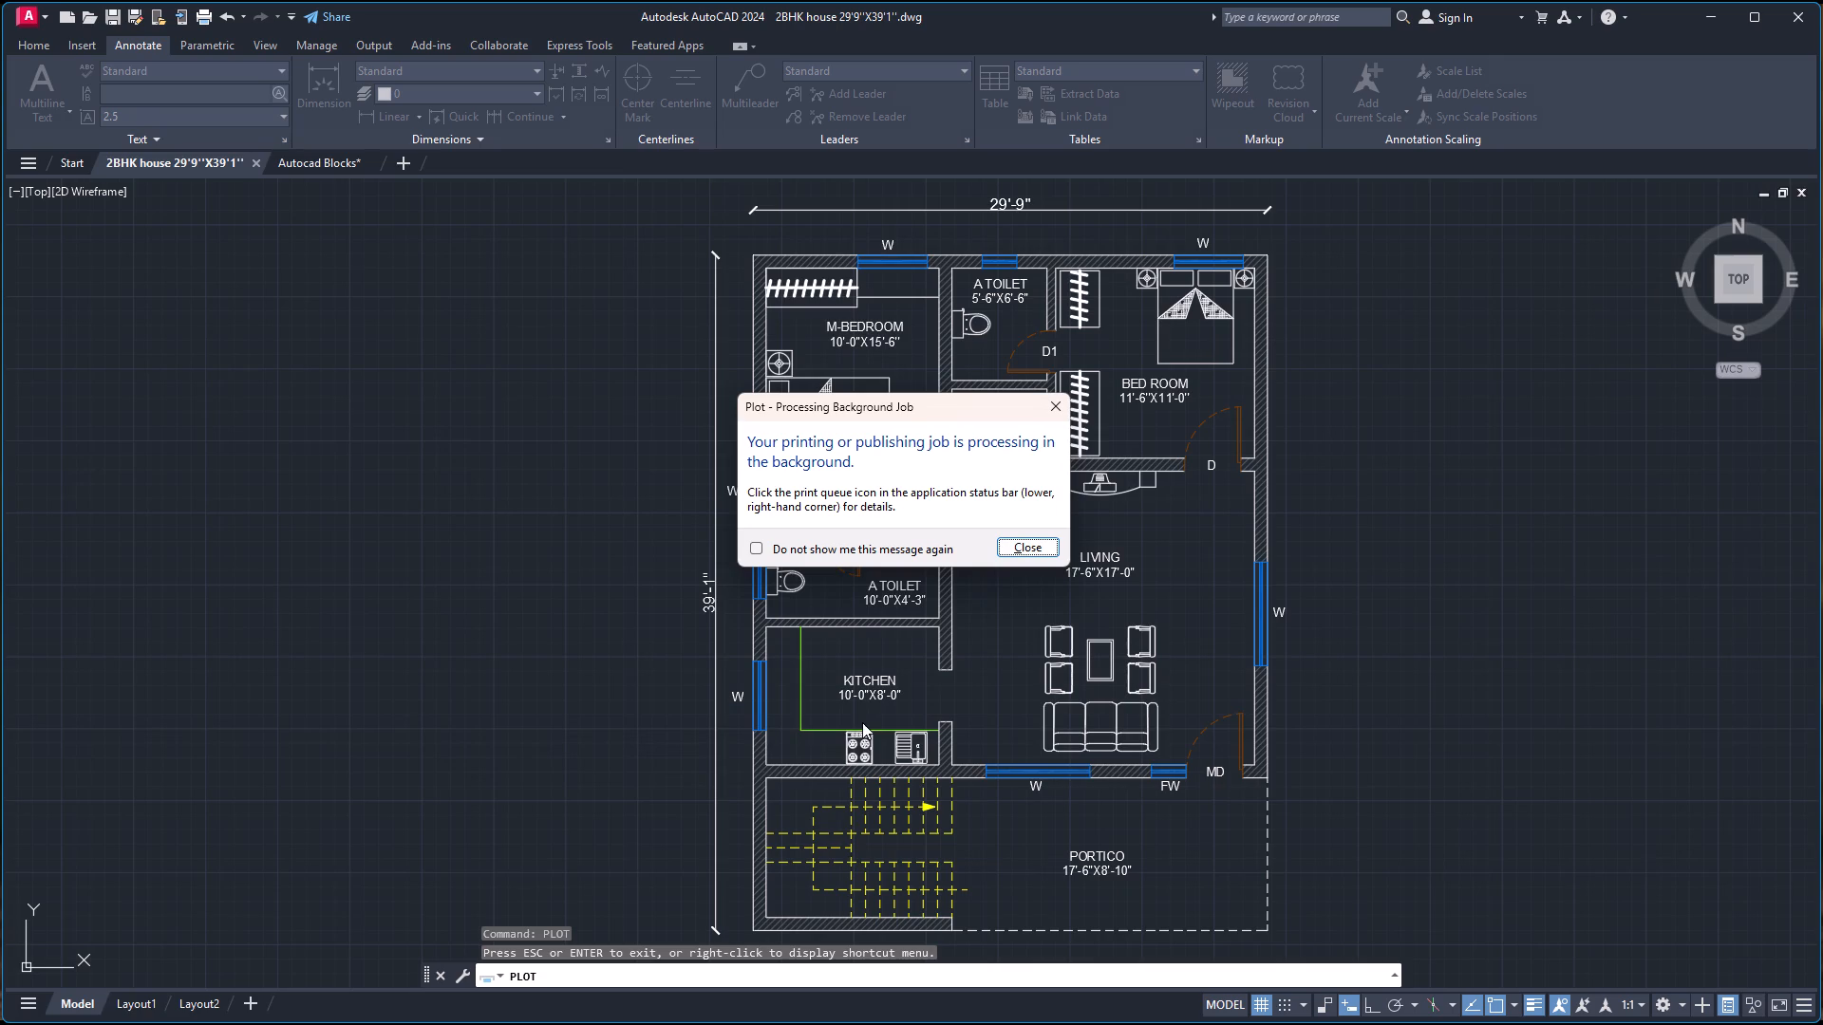
click(1061, 410)
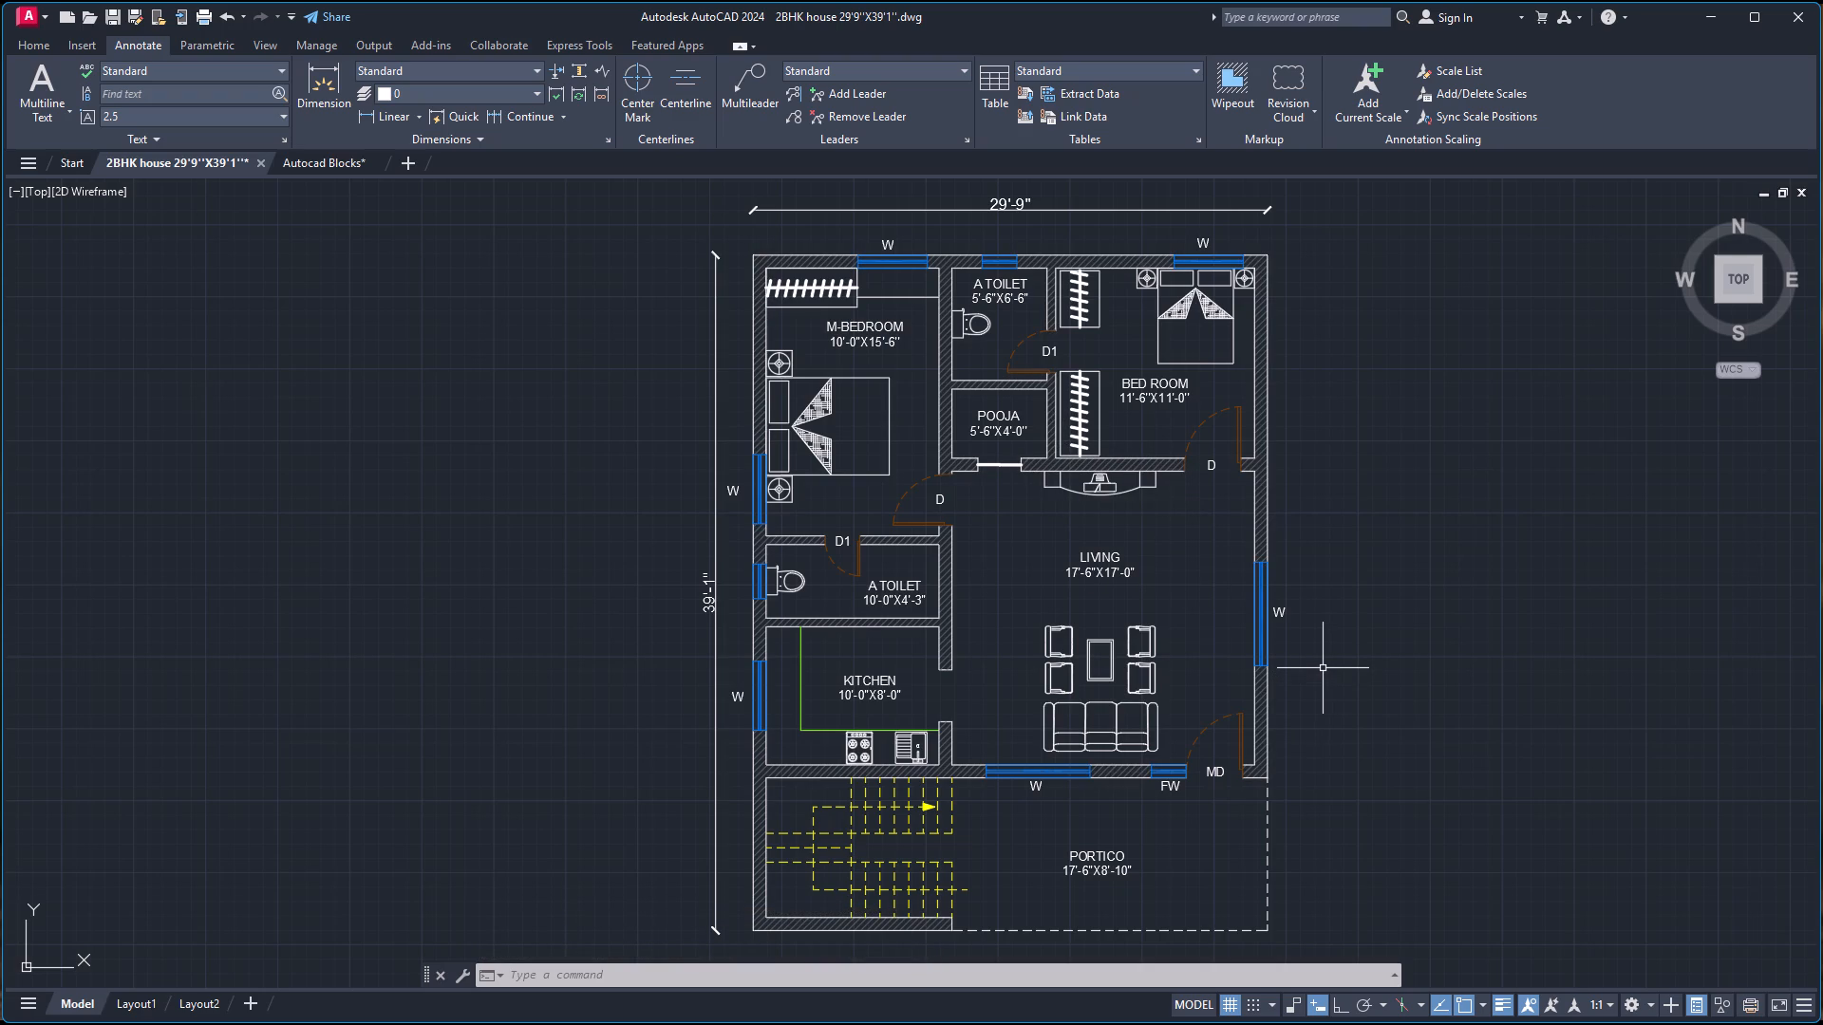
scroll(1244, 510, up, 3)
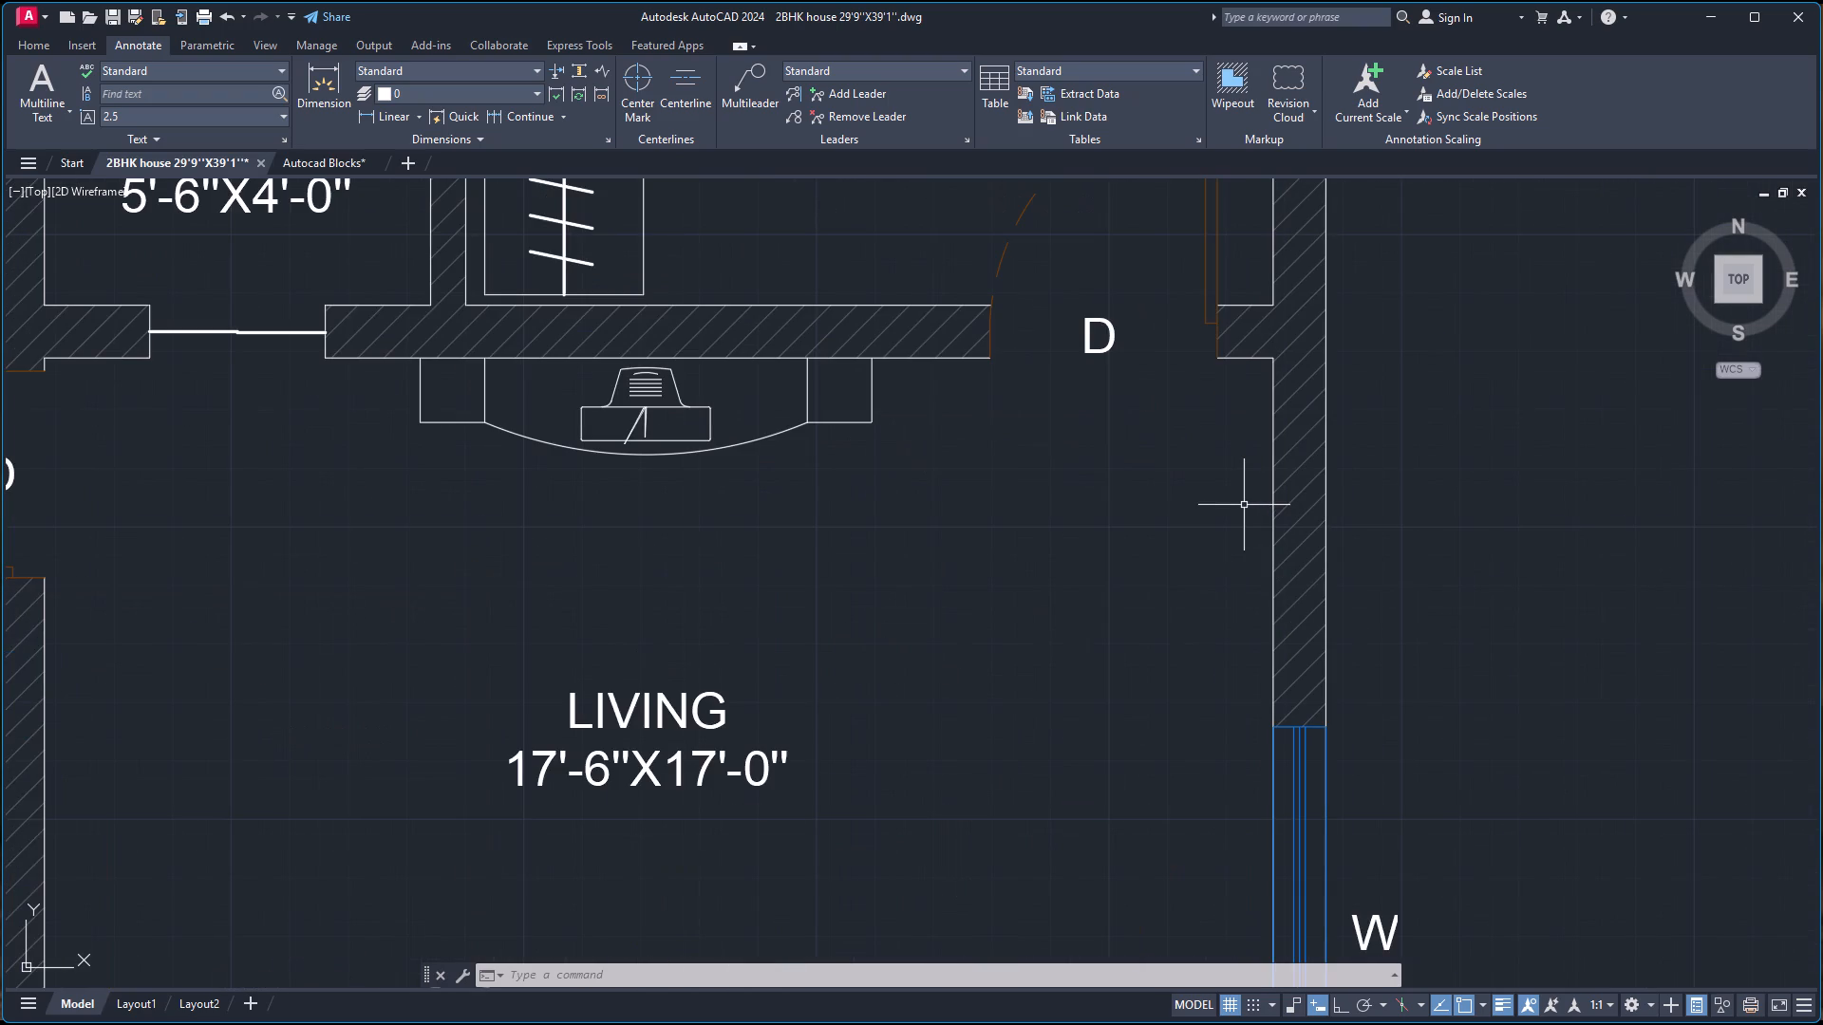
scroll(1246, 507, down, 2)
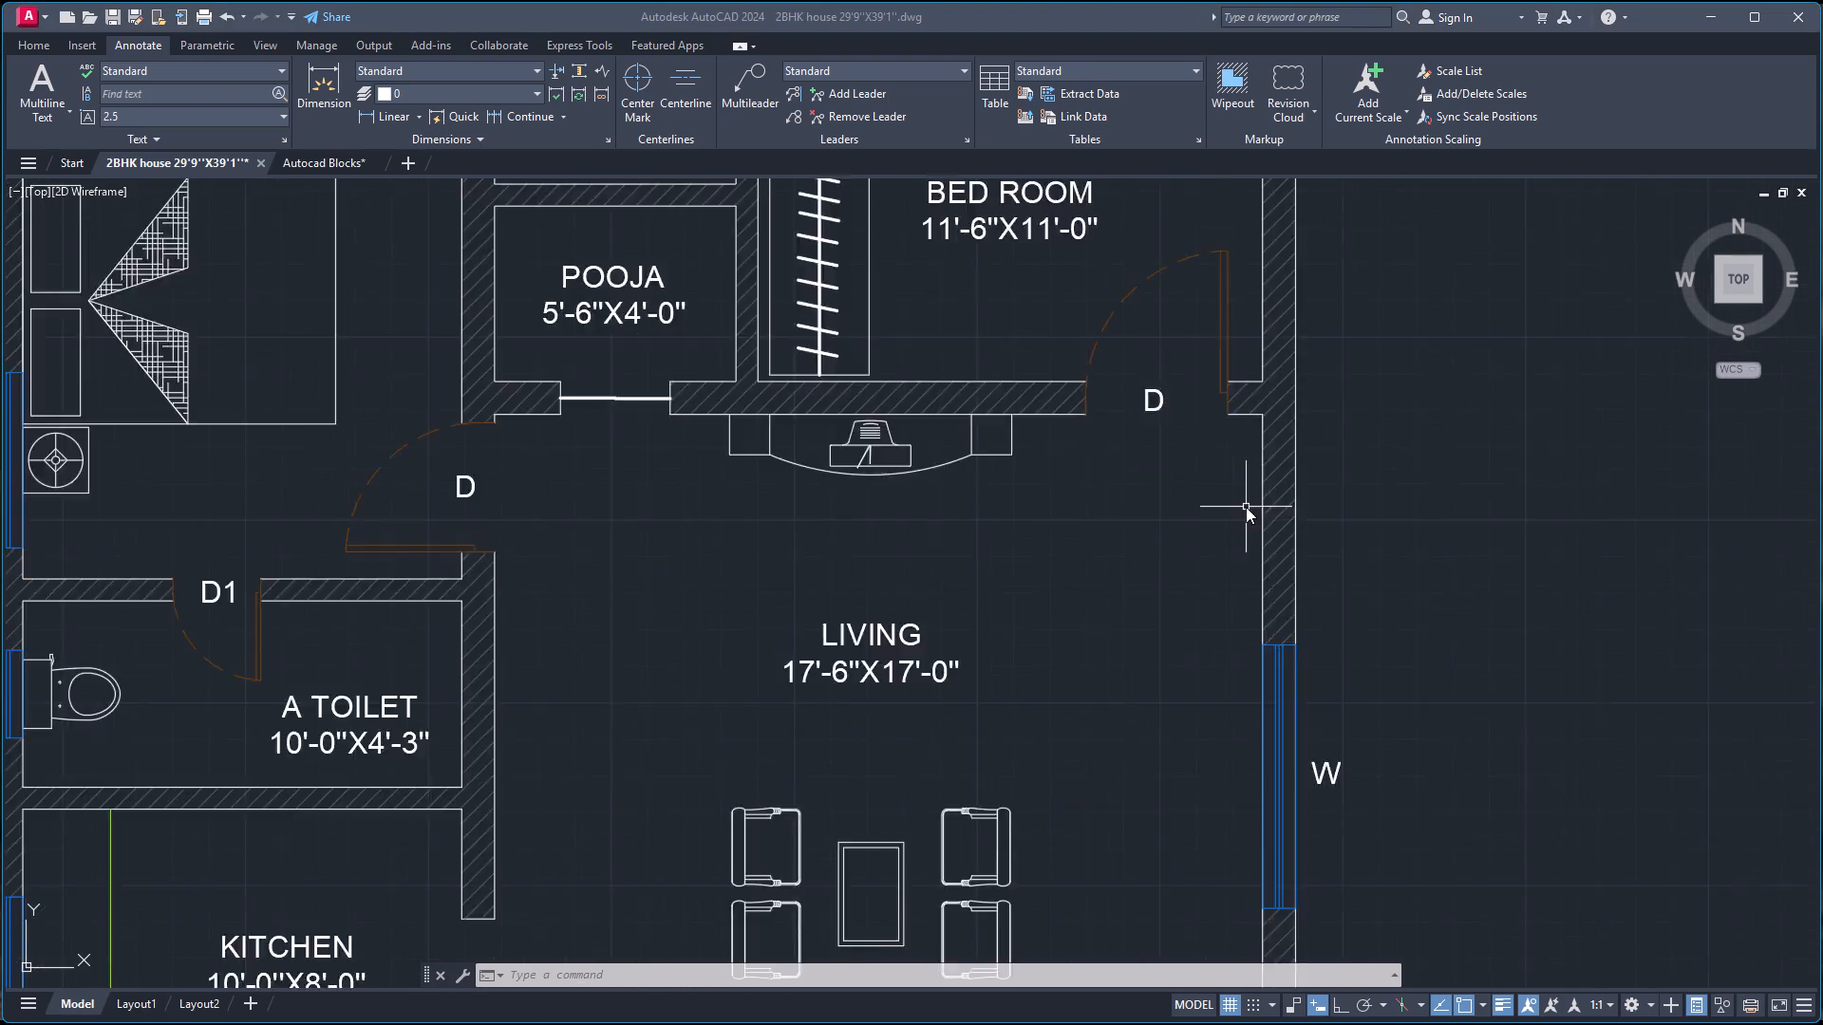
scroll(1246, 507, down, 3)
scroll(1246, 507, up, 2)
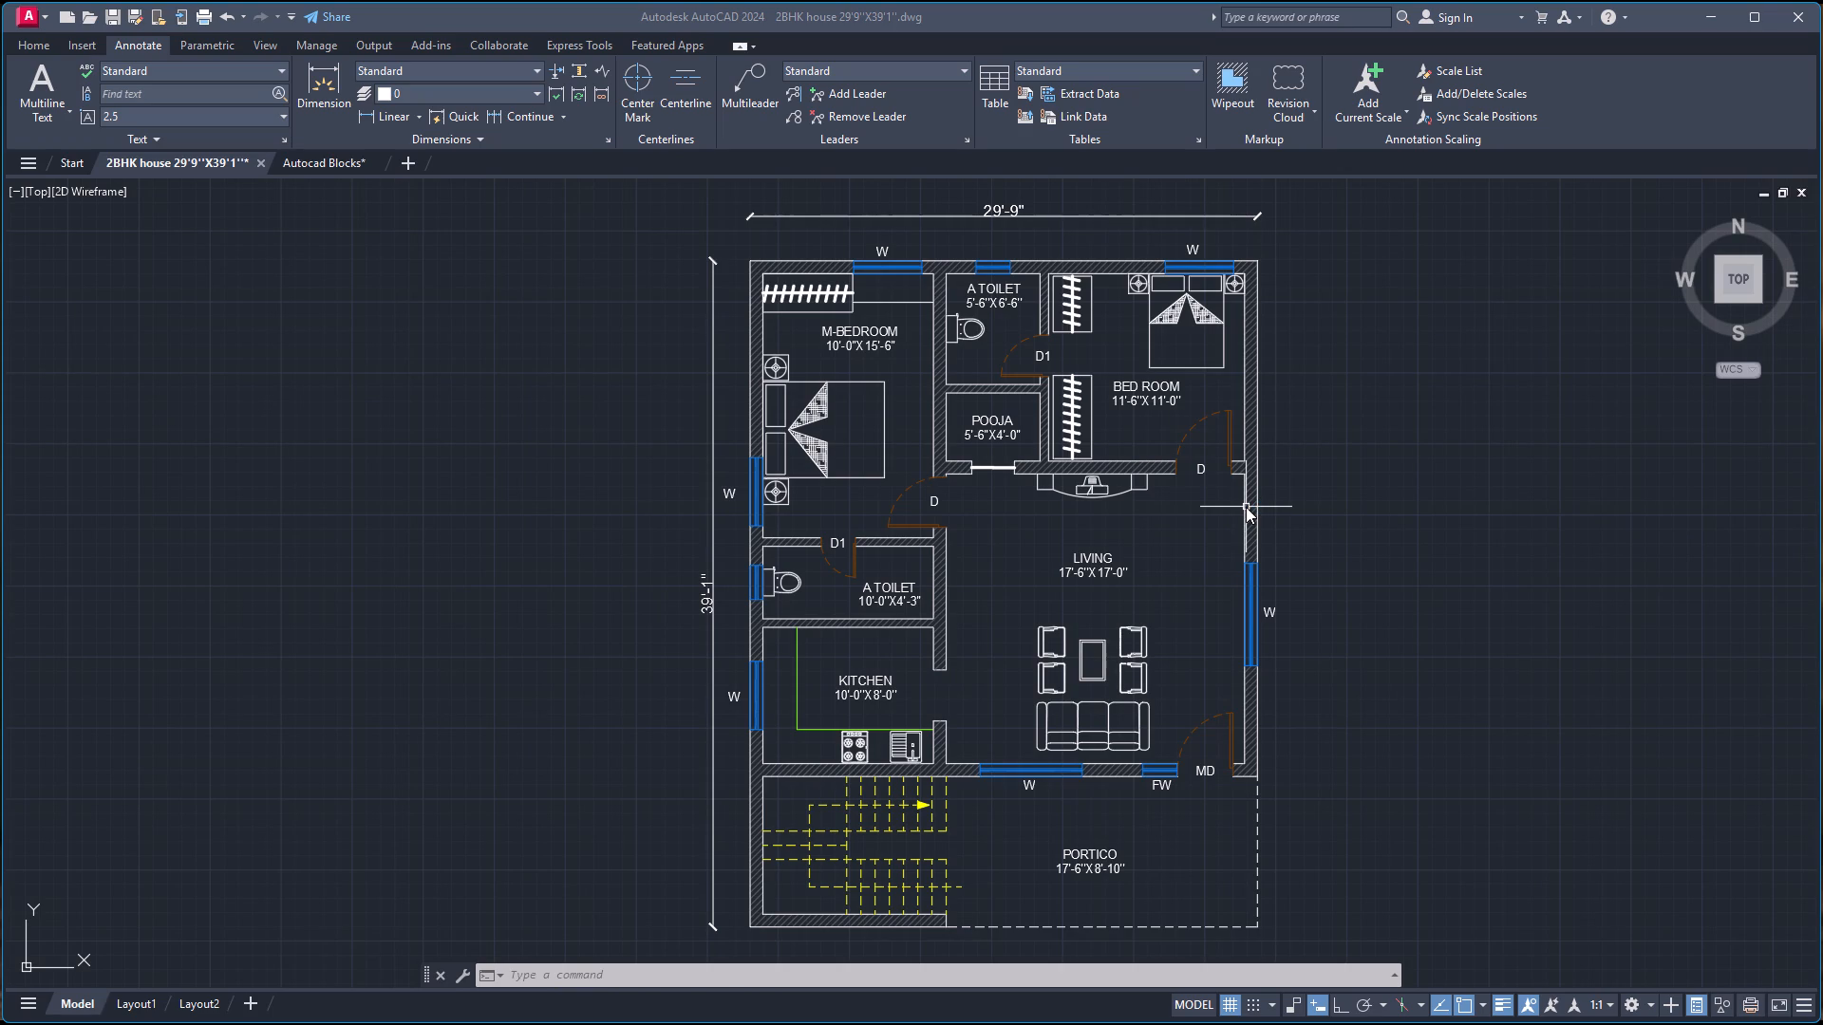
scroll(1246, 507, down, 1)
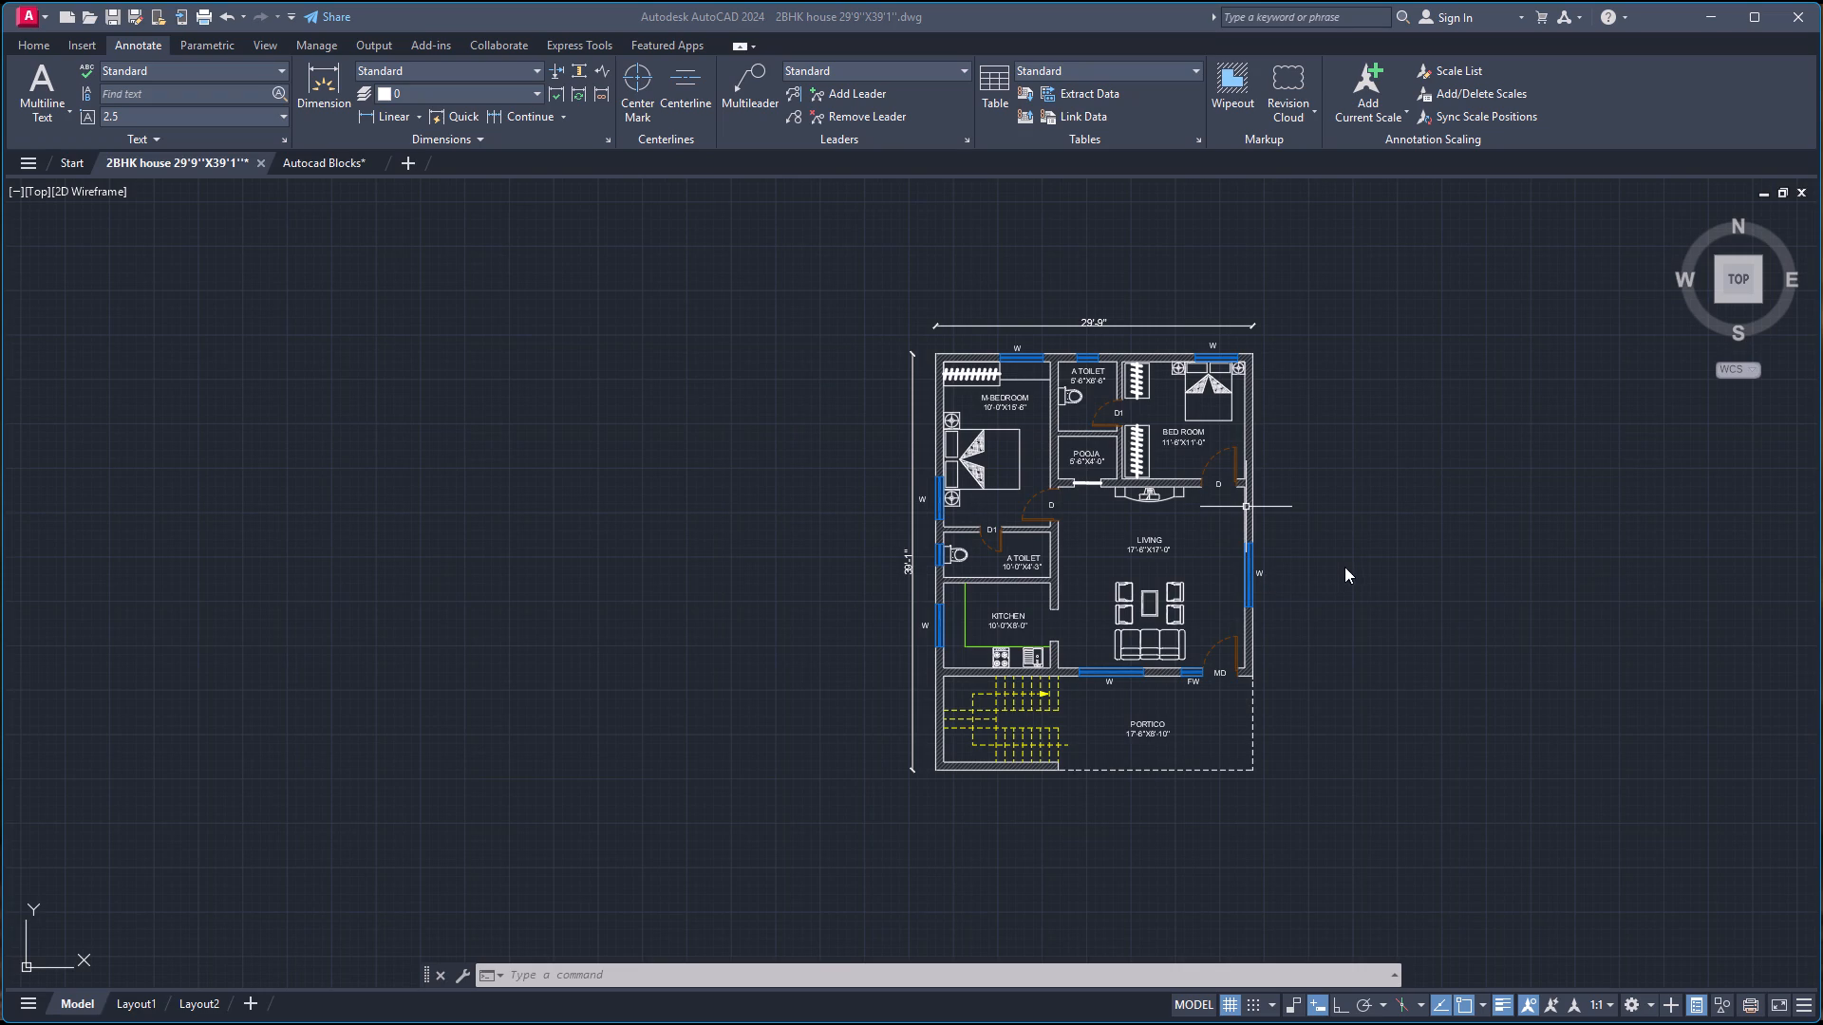
Query the LOGFILENAME system variable to look up the drawing's log file path.
click(1105, 978)
text(LO)
key(g)
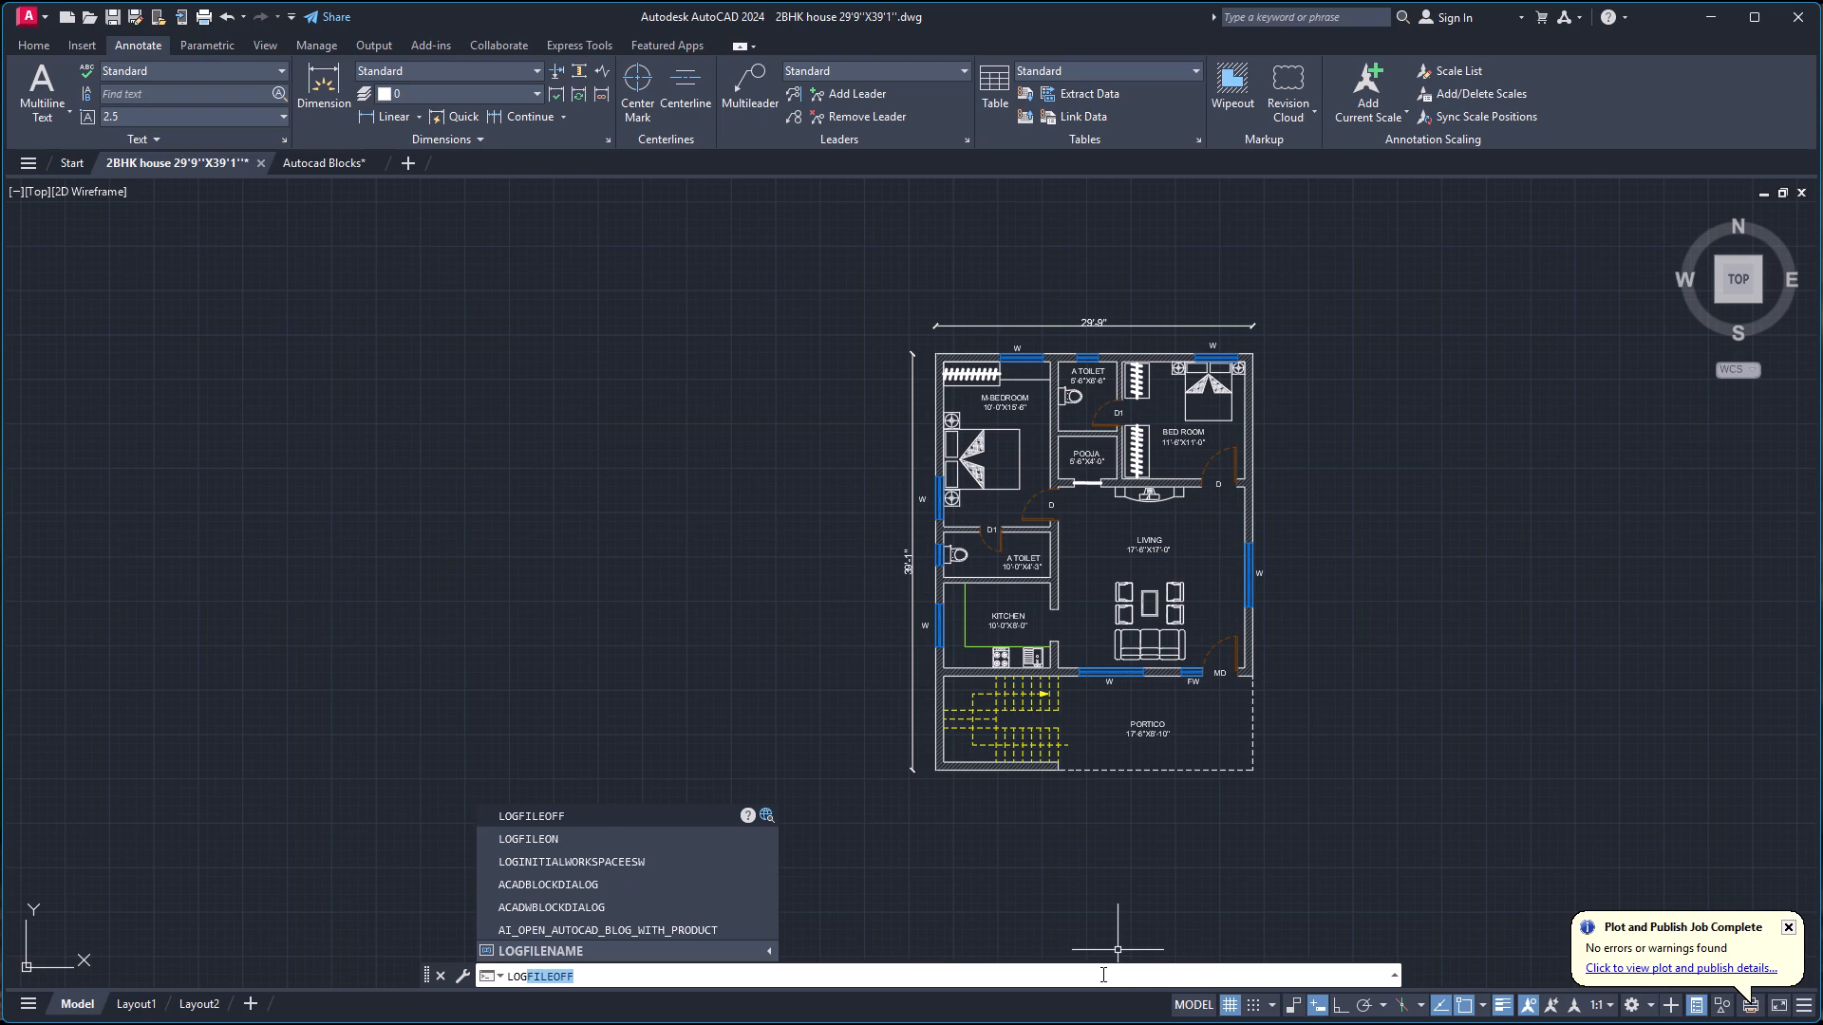
key(Down)
key(Down)
key(Down)
key(Down)
key(Down)
key(Down)
click(736, 948)
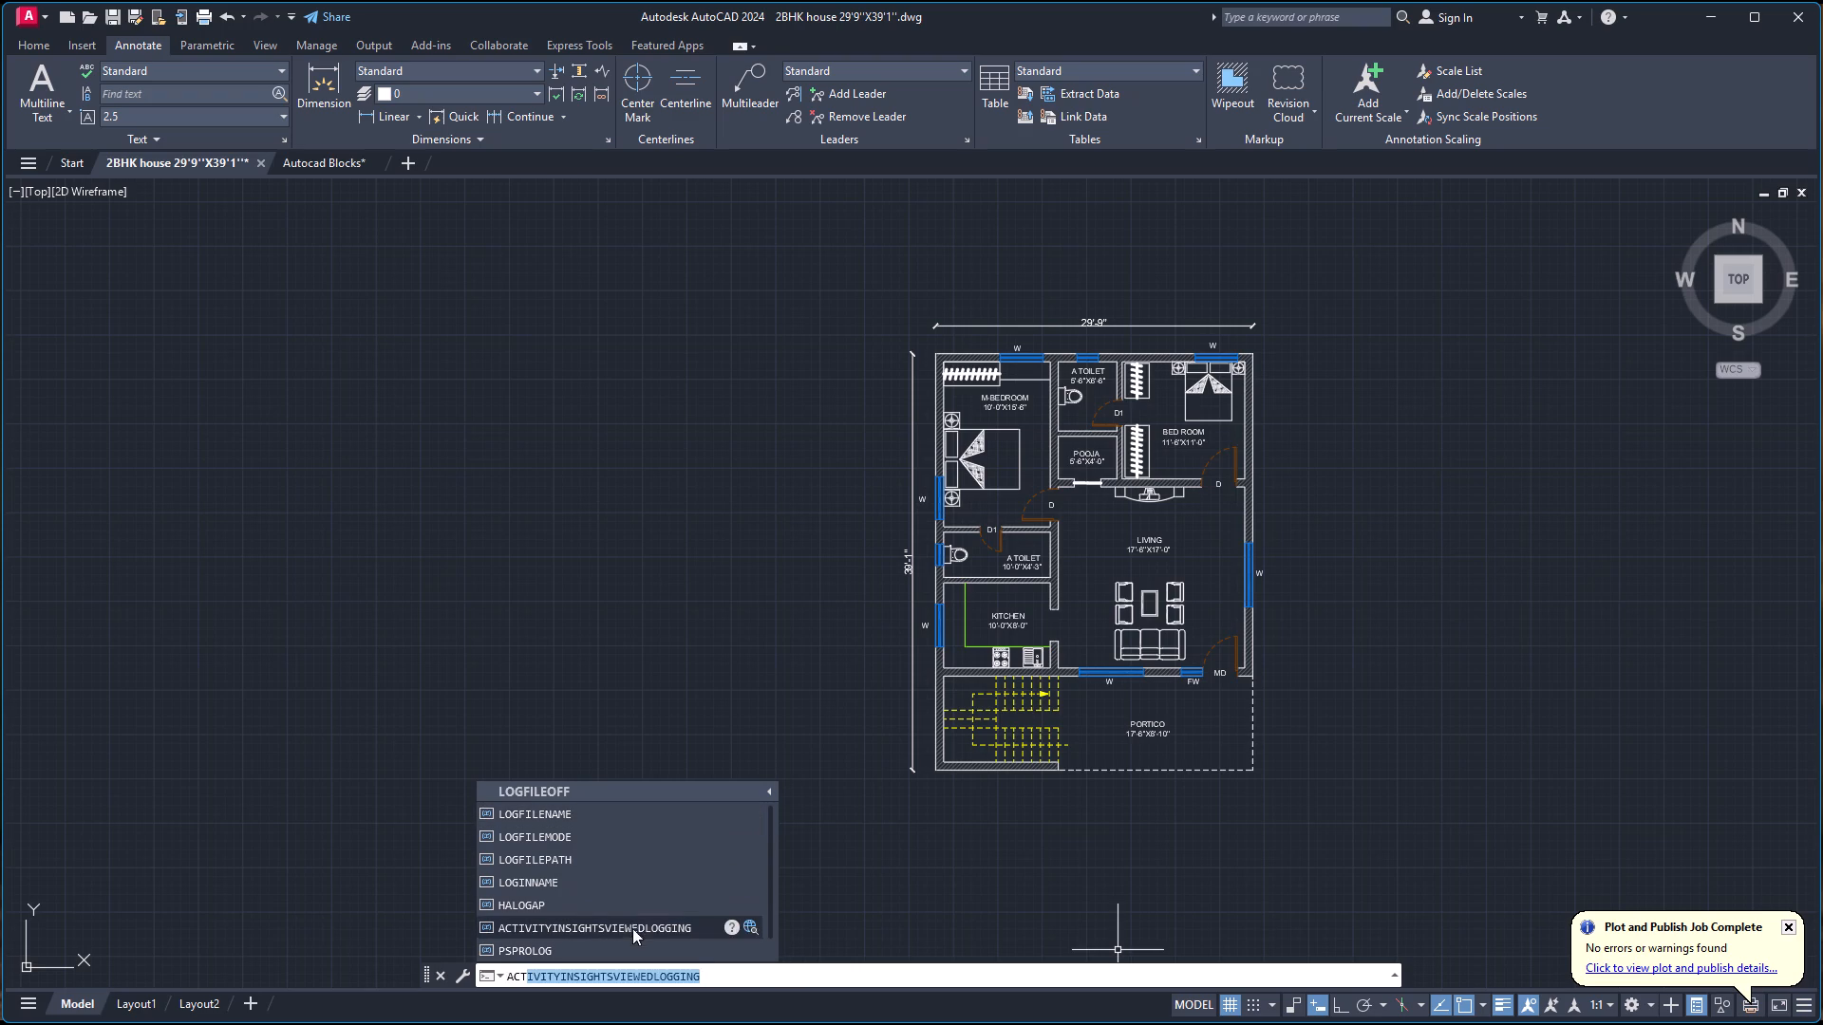
click(646, 822)
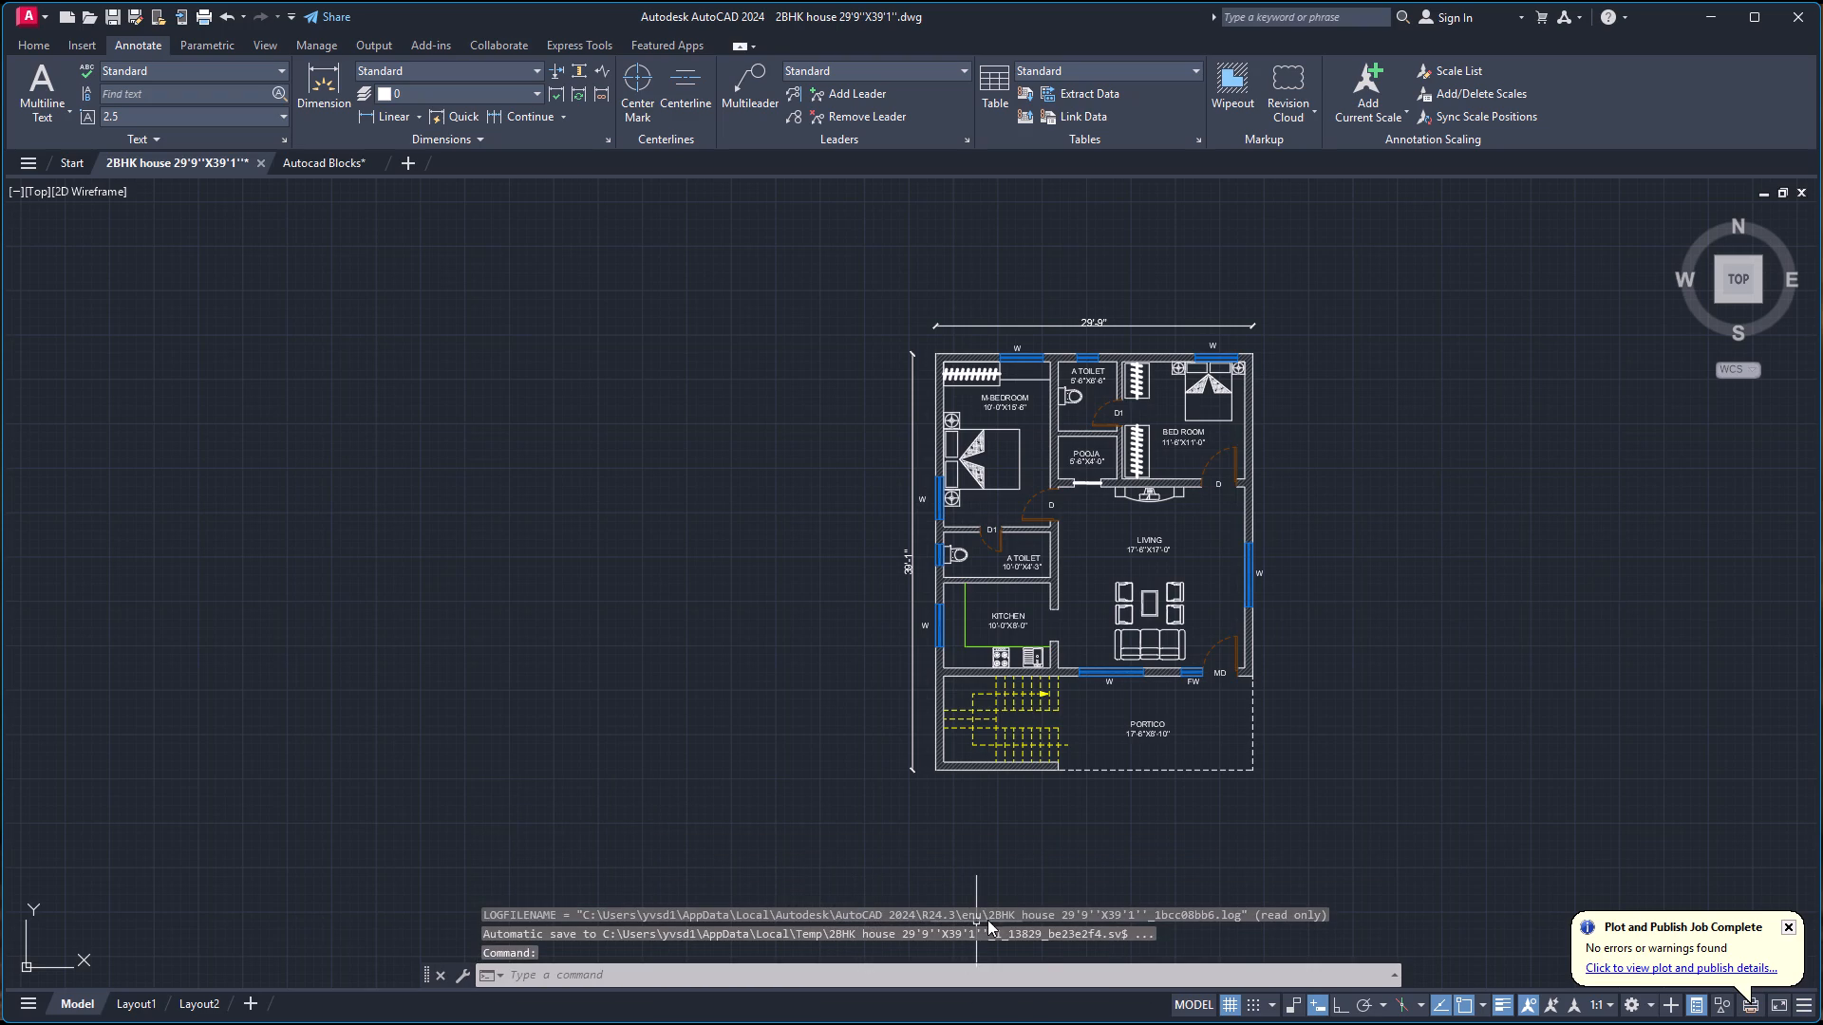
Open the Options dialog to review the file saving and log file settings, and close it unchanged.
click(988, 972)
text(OPI)
key(Return)
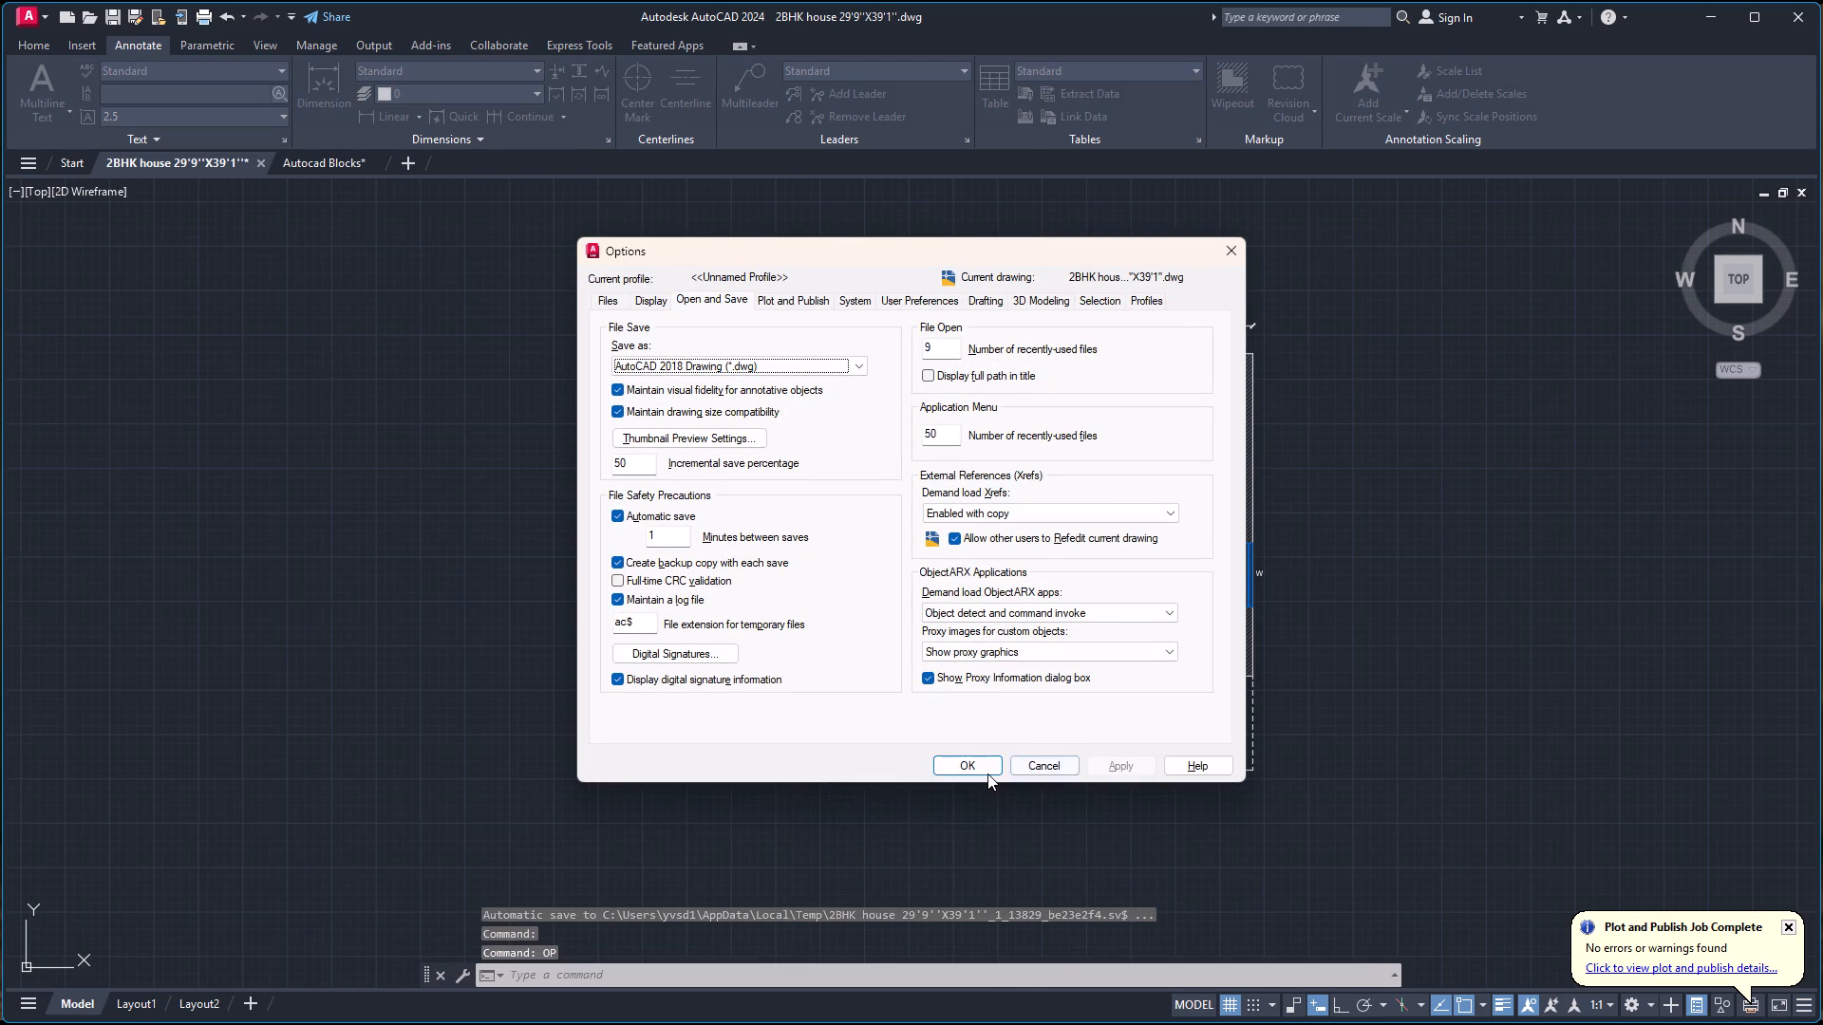
click(987, 773)
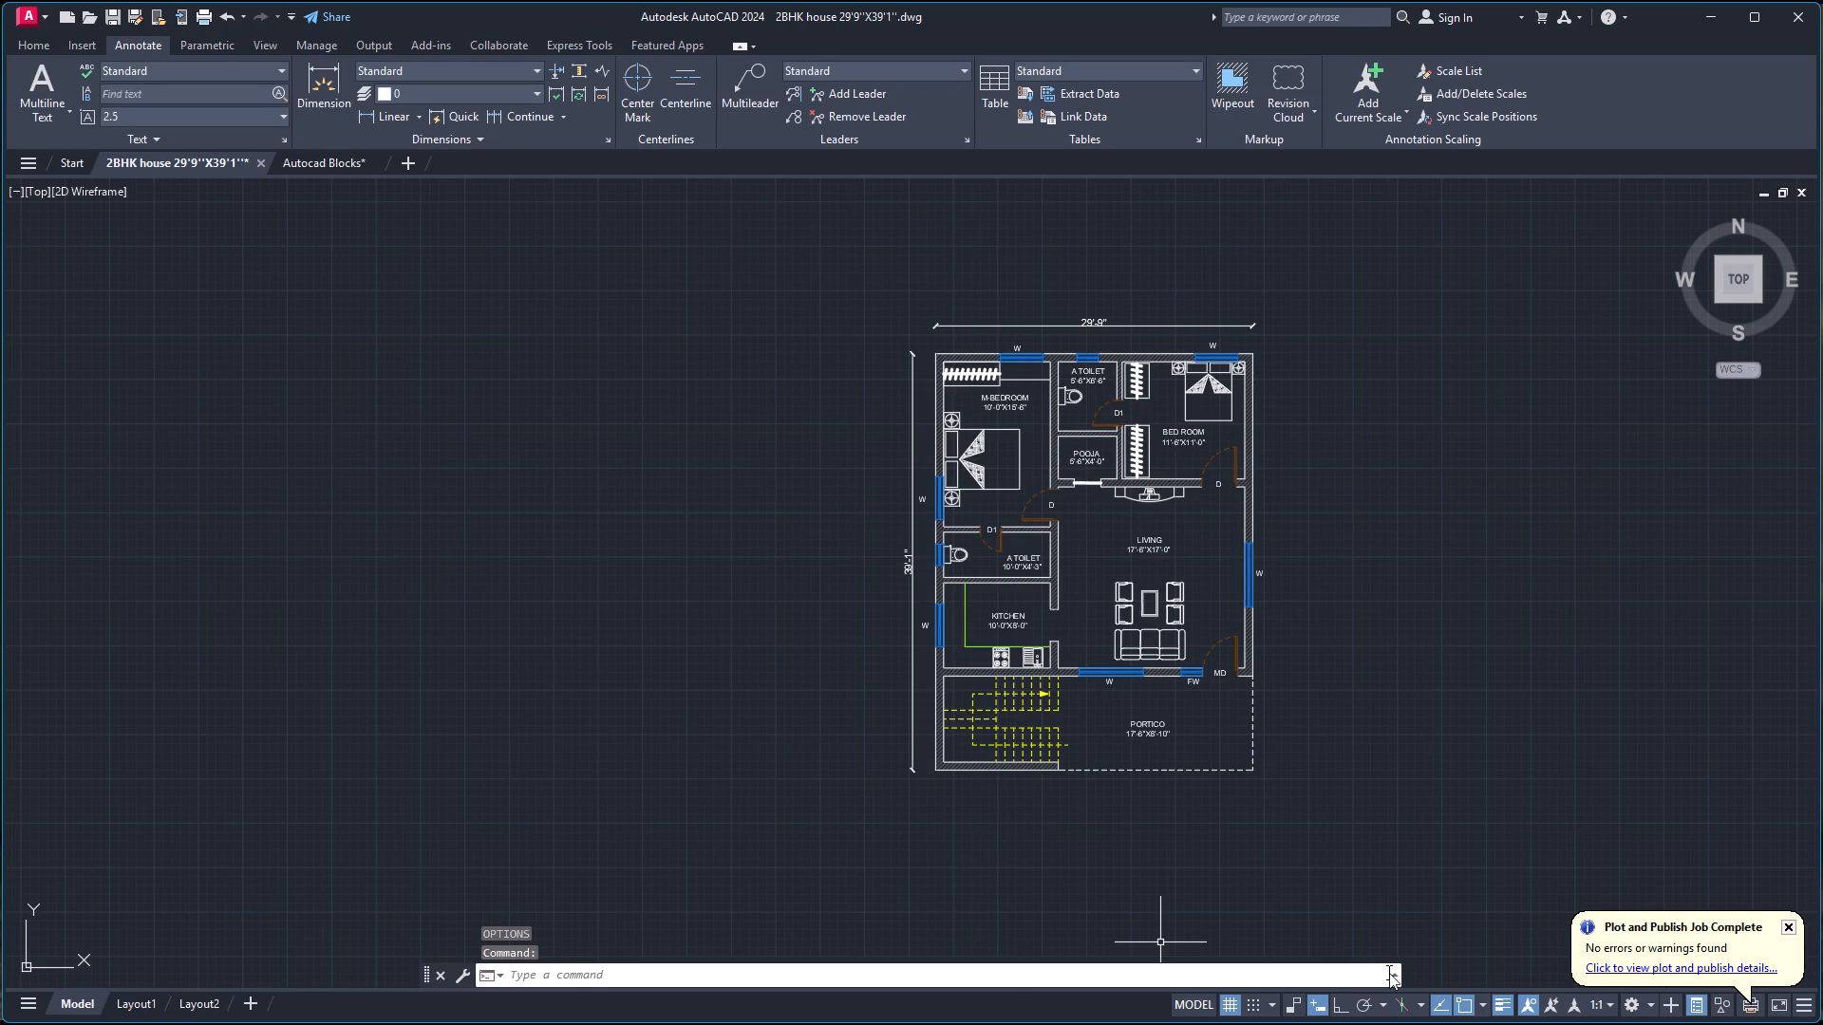
Expand the command history to view the previously run commands.
click(1394, 975)
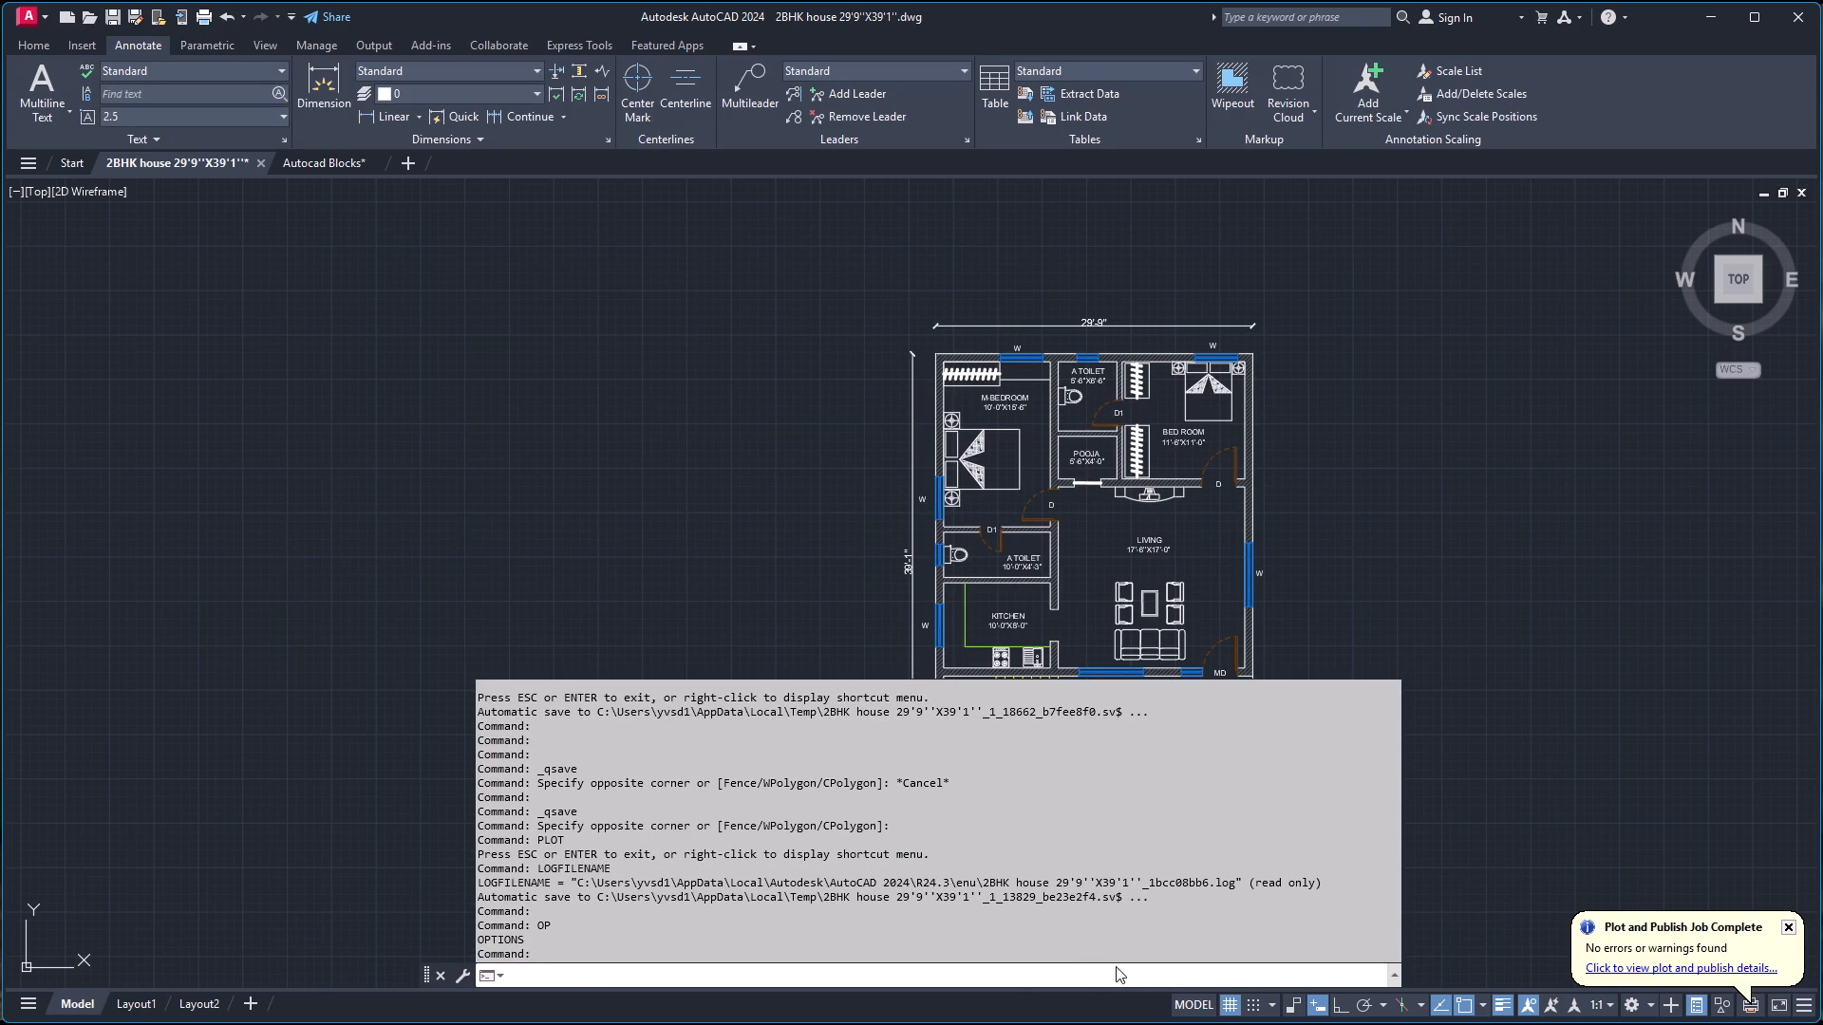